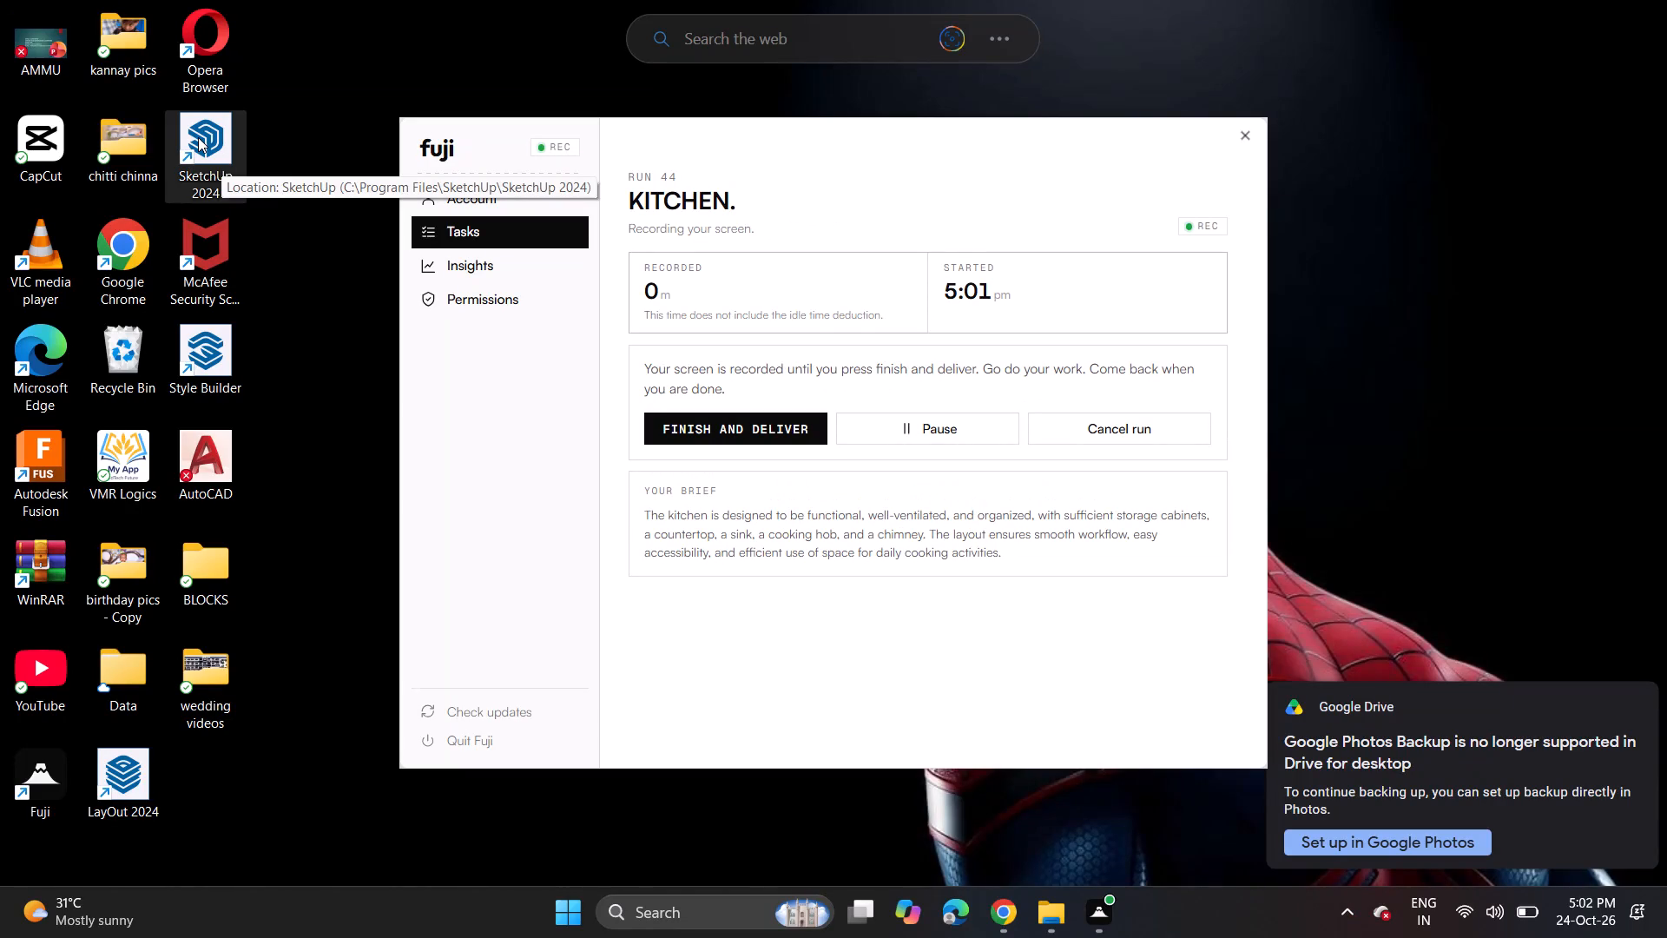
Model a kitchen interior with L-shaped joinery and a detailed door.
Launch SketchUp 2024 from the desktop and bring up its welcome window.
double_click(198, 135)
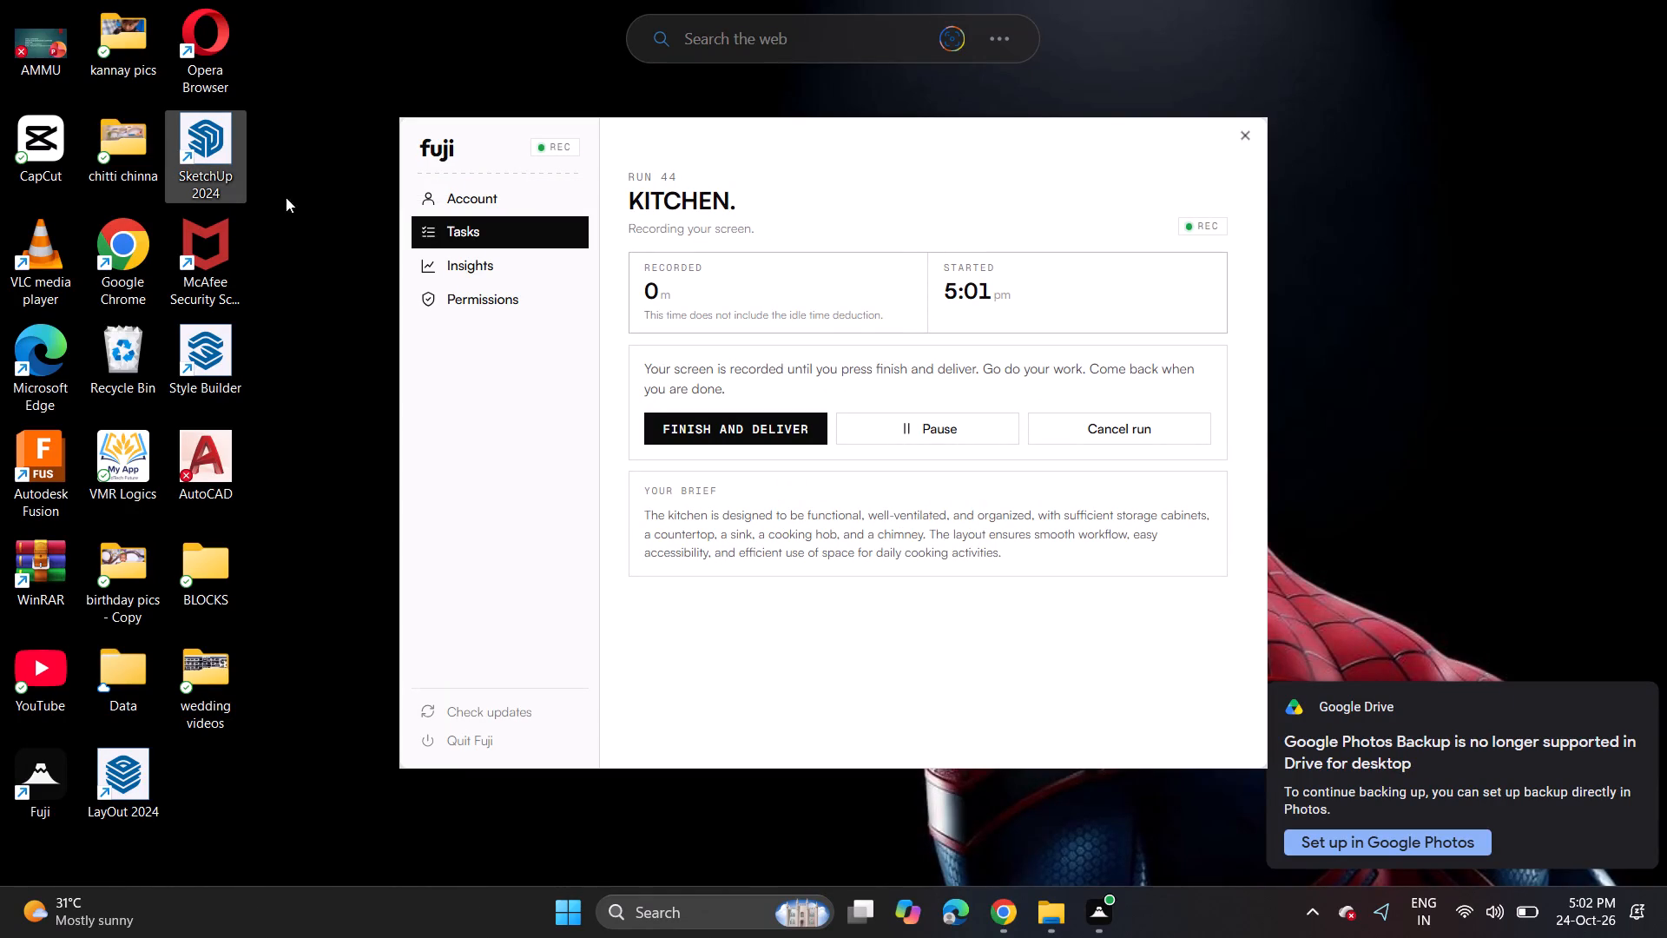
left_click(210, 147)
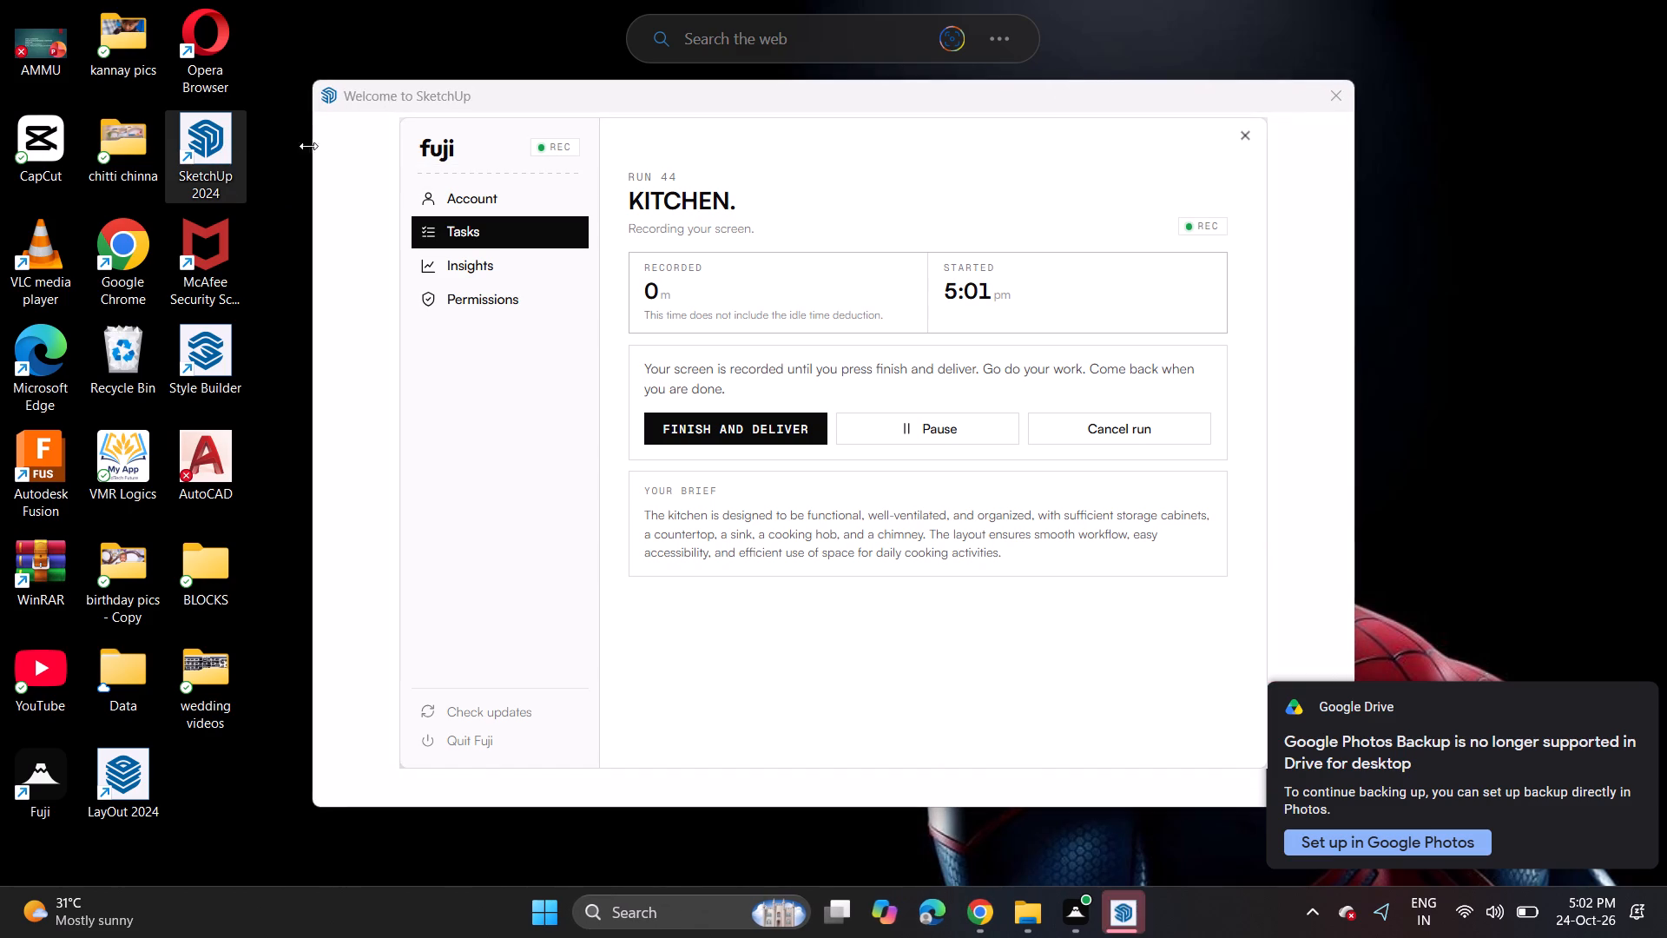
left_click(379, 171)
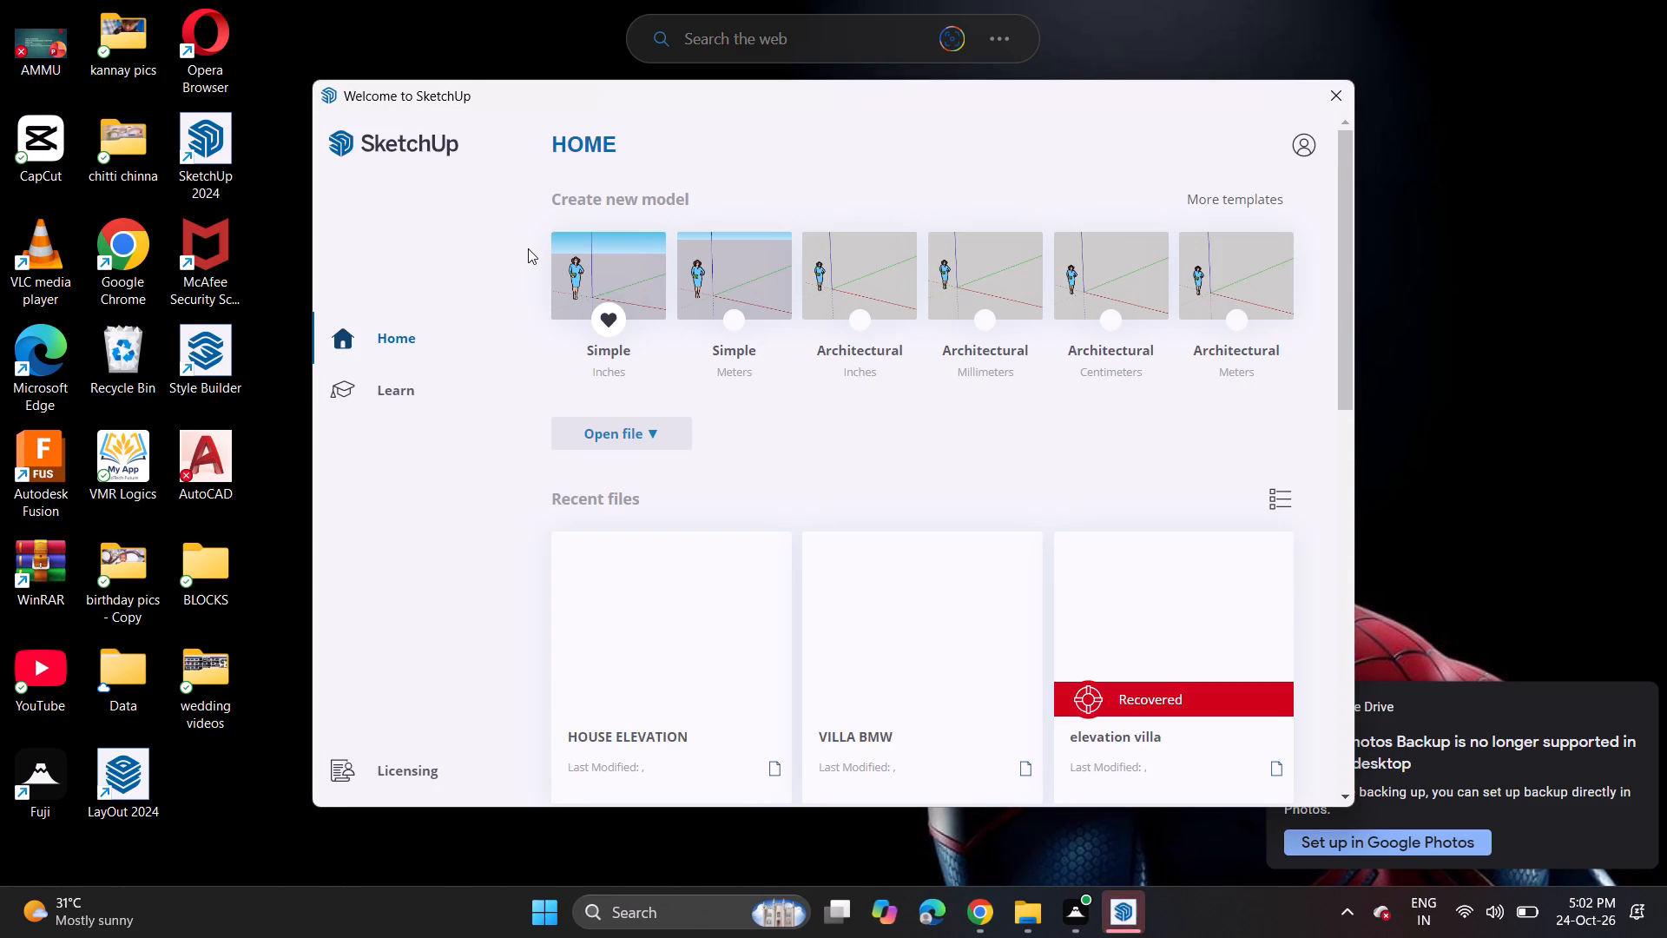
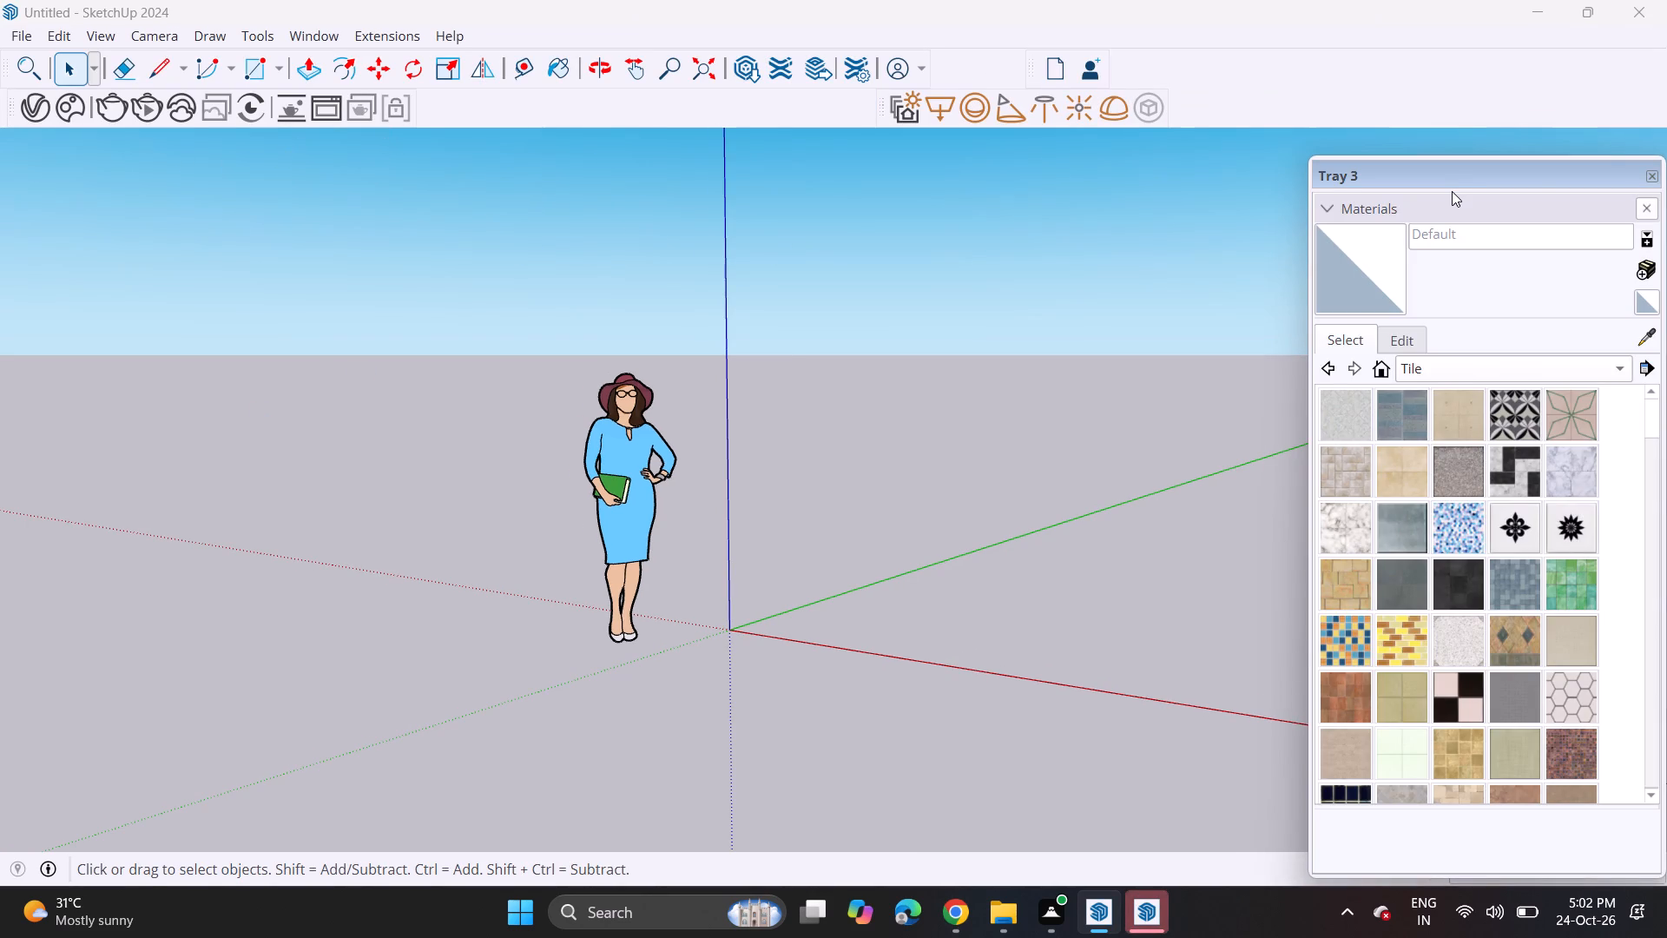
Close the floating materials tray to clear the modelling area.
left_click(1644, 175)
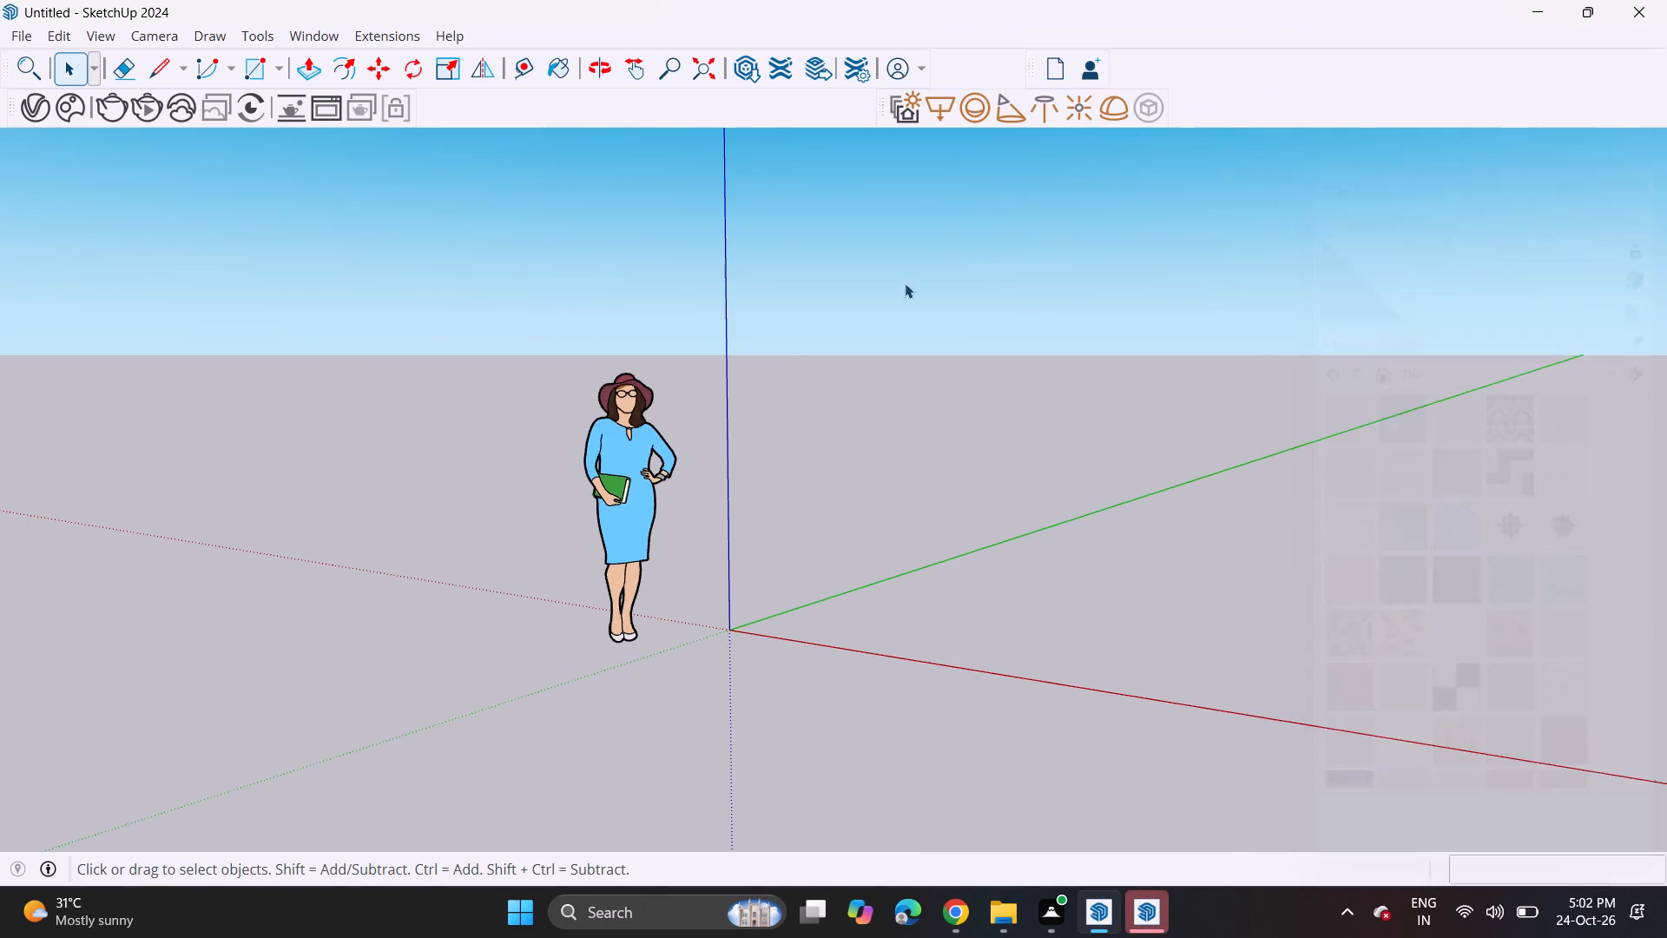
Draw a rectangle about 27' 6" by 29' 9" on the ground between the red and green axes.
scroll(536, 389, "down", 2)
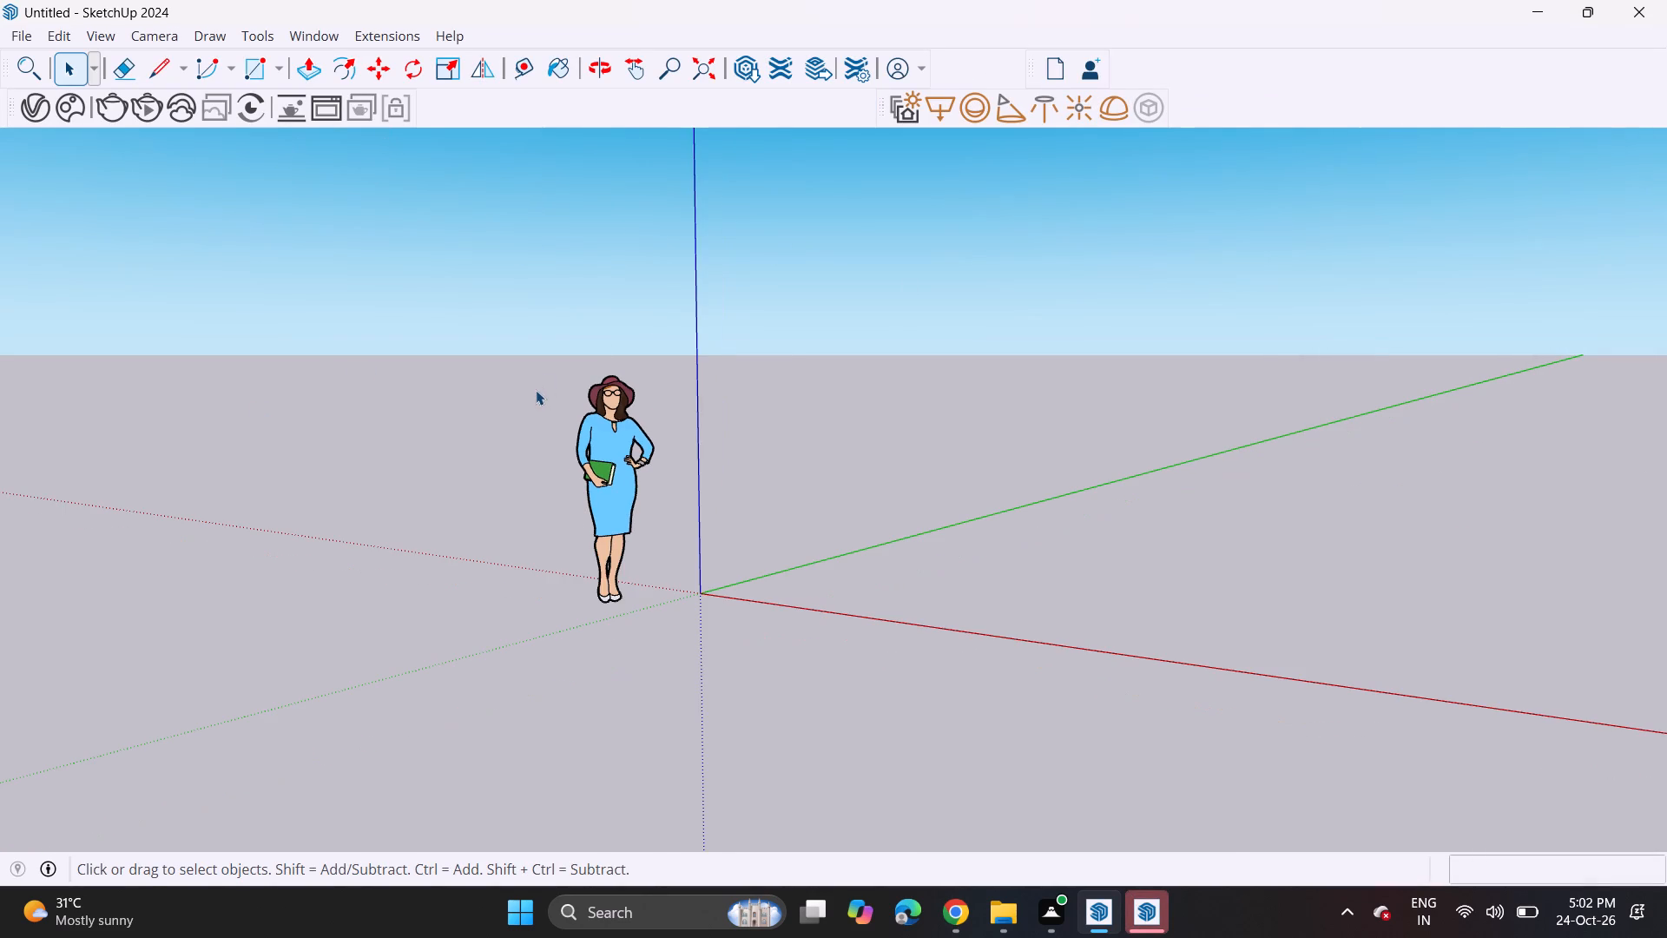
scroll(504, 393, "down", 6)
middle_click_drag(443, 463, 914, 598)
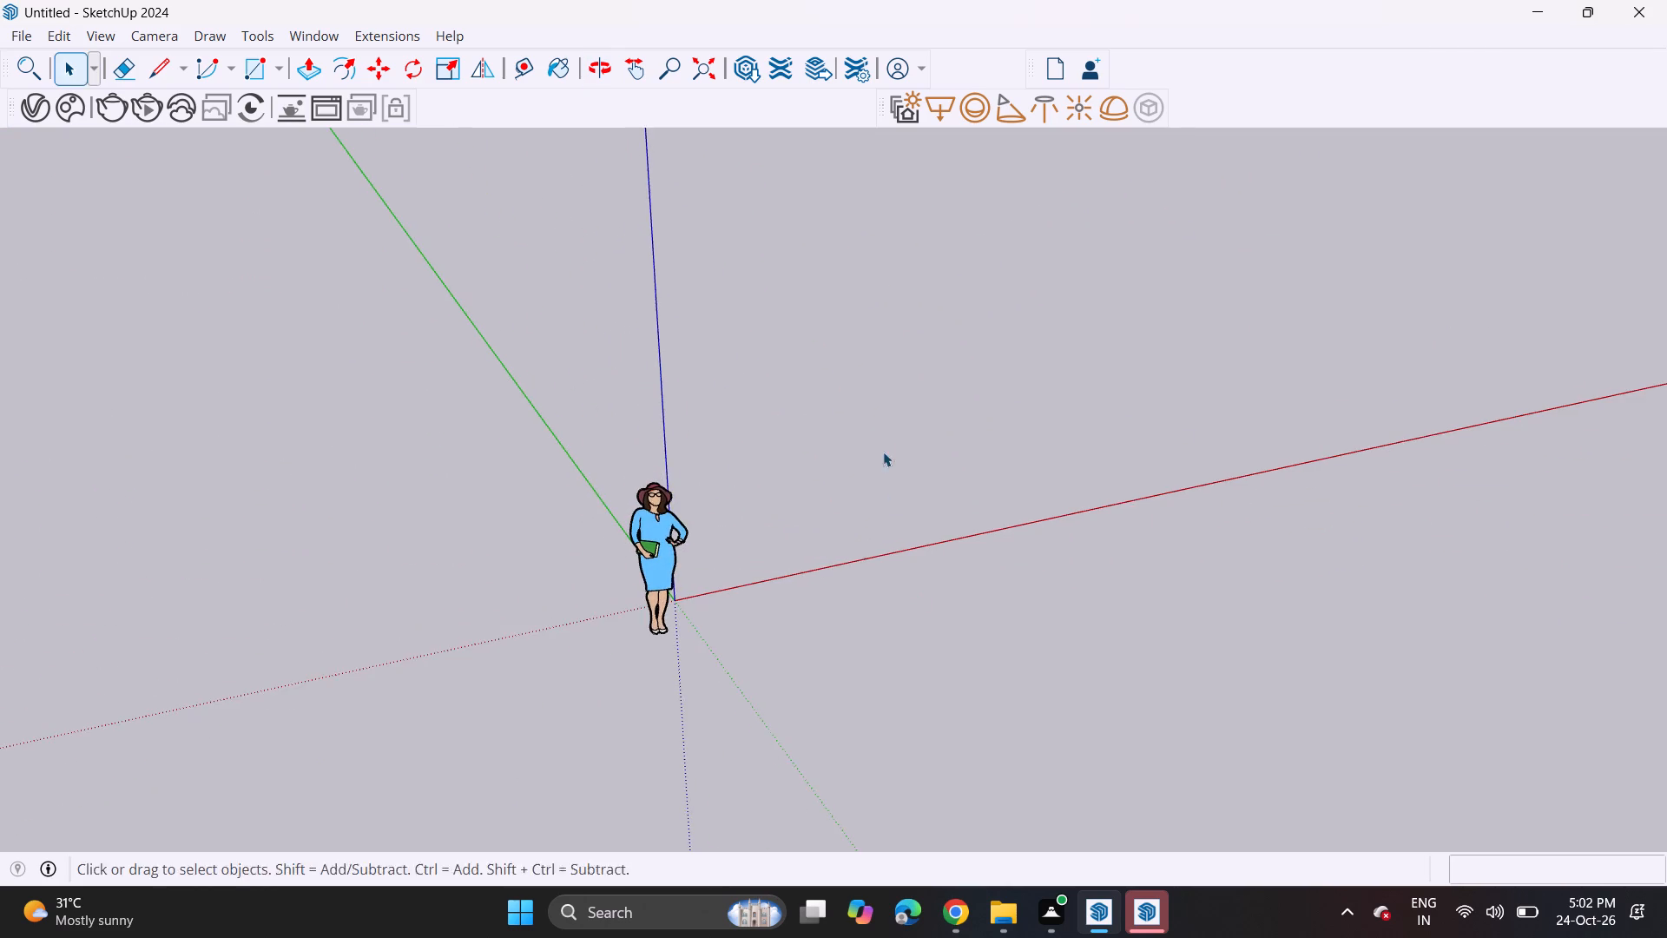
middle_click_drag(883, 452, 76, 791)
middle_click_drag(204, 713, 194, 575)
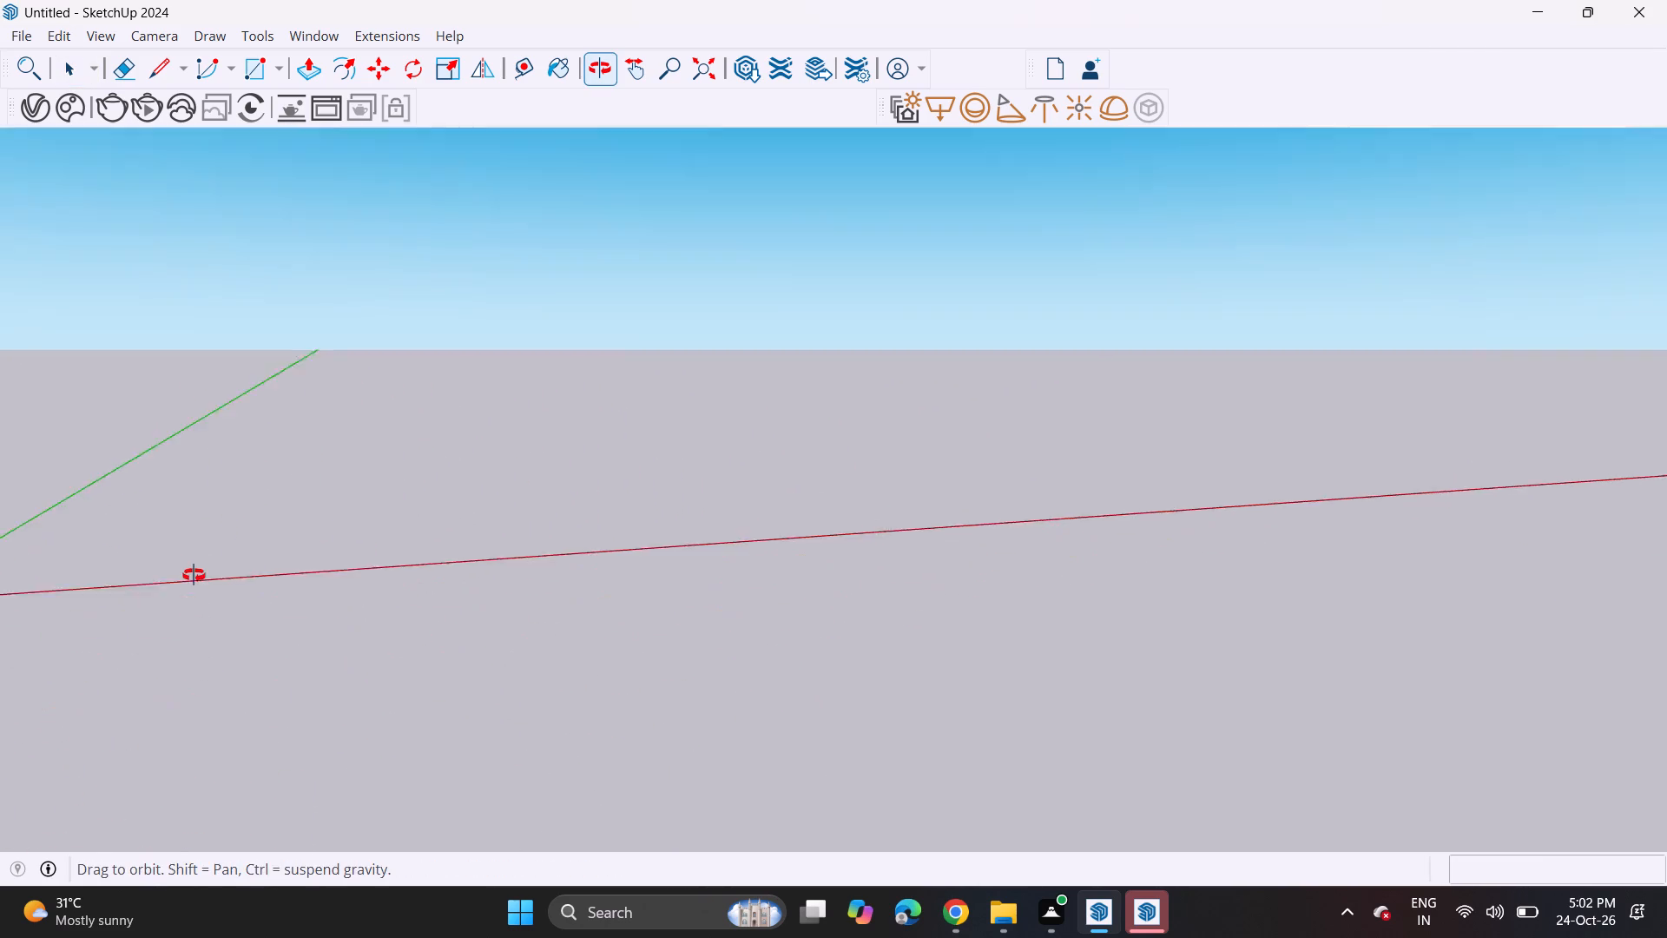
middle_click_drag(194, 575, 194, 554)
middle_click_drag(580, 391, 329, 806, "shift")
middle_click_drag(515, 524, 419, 566)
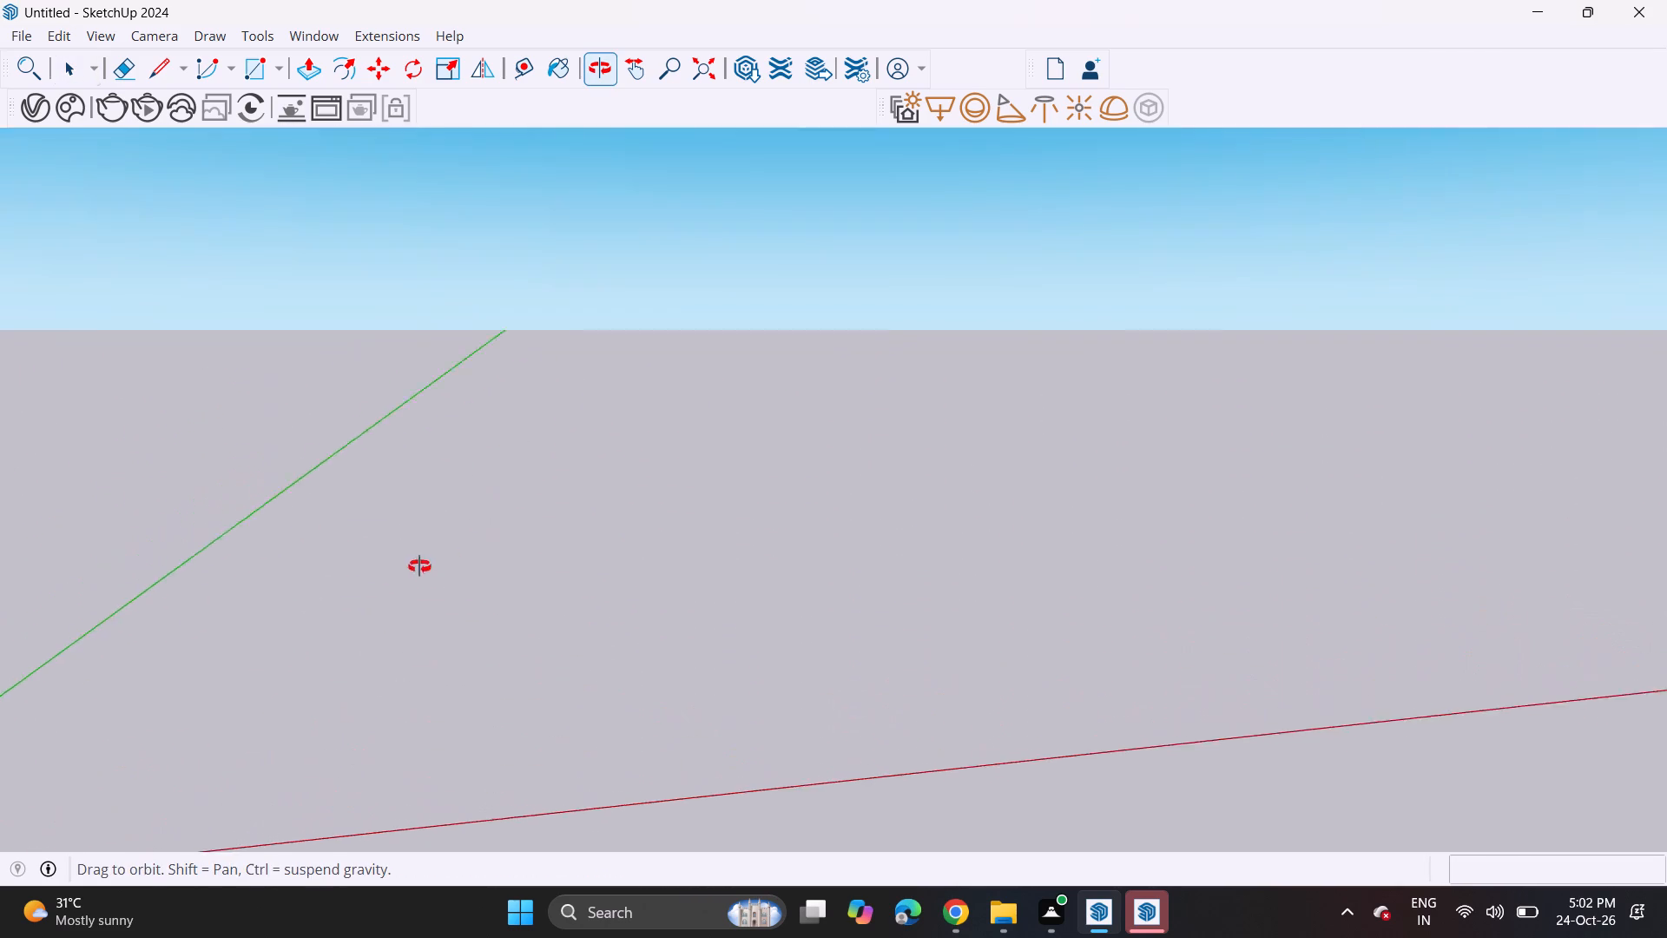
middle_click_drag(419, 566, 389, 574)
middle_click_drag(732, 439, 214, 585, "shift")
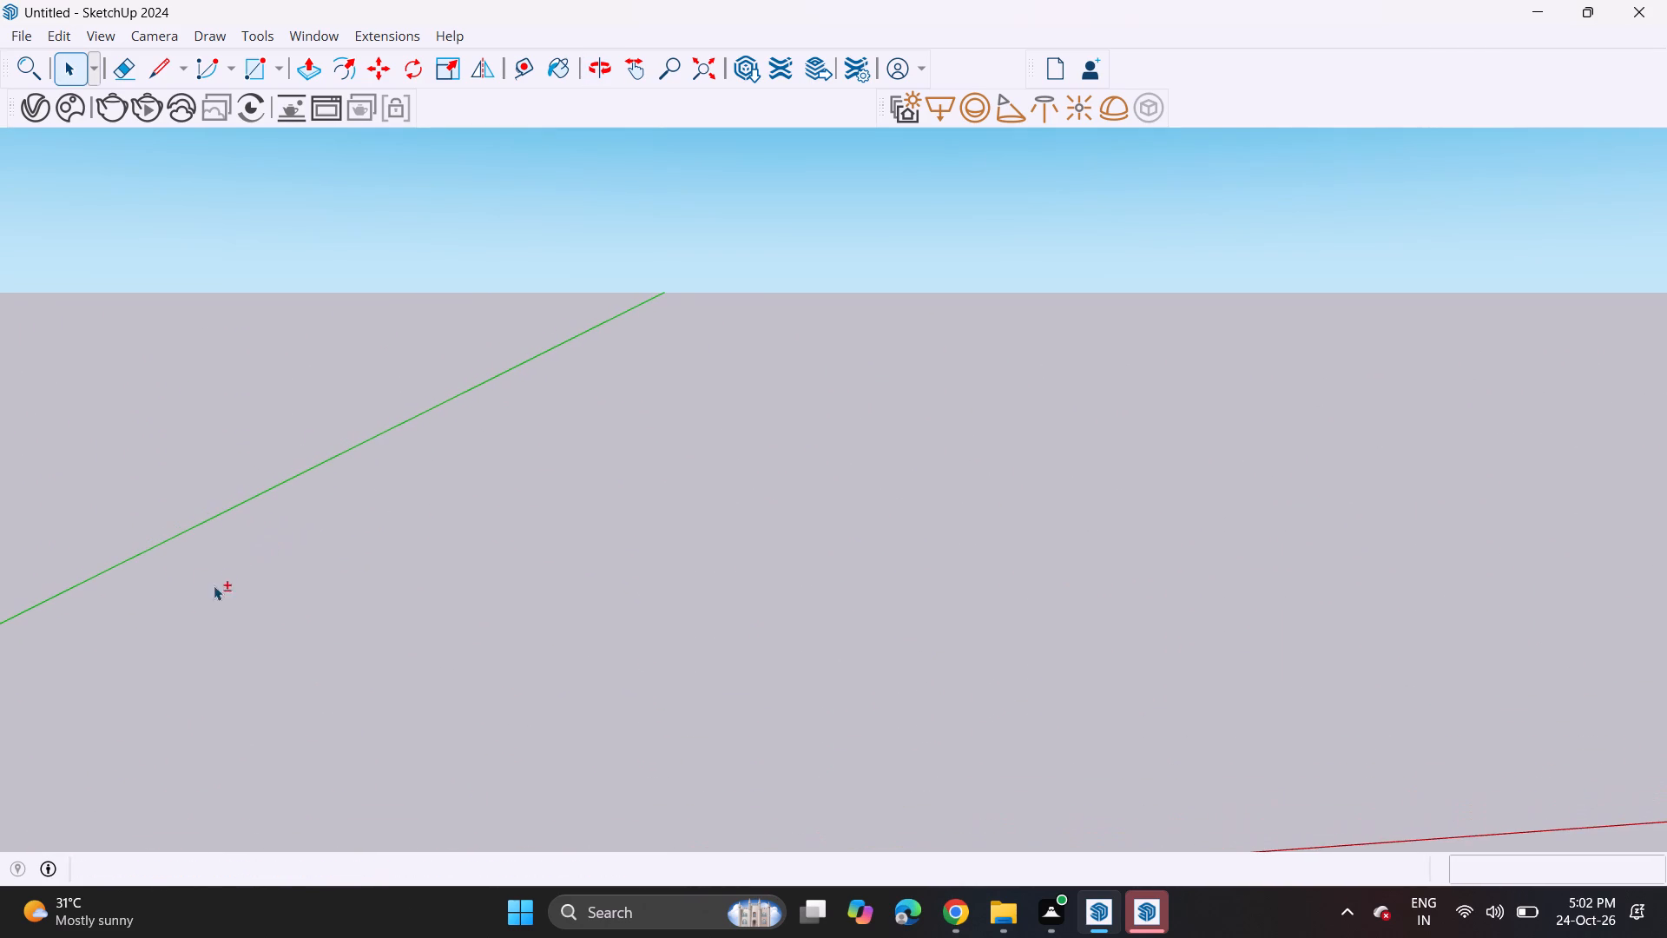
left_click(258, 68)
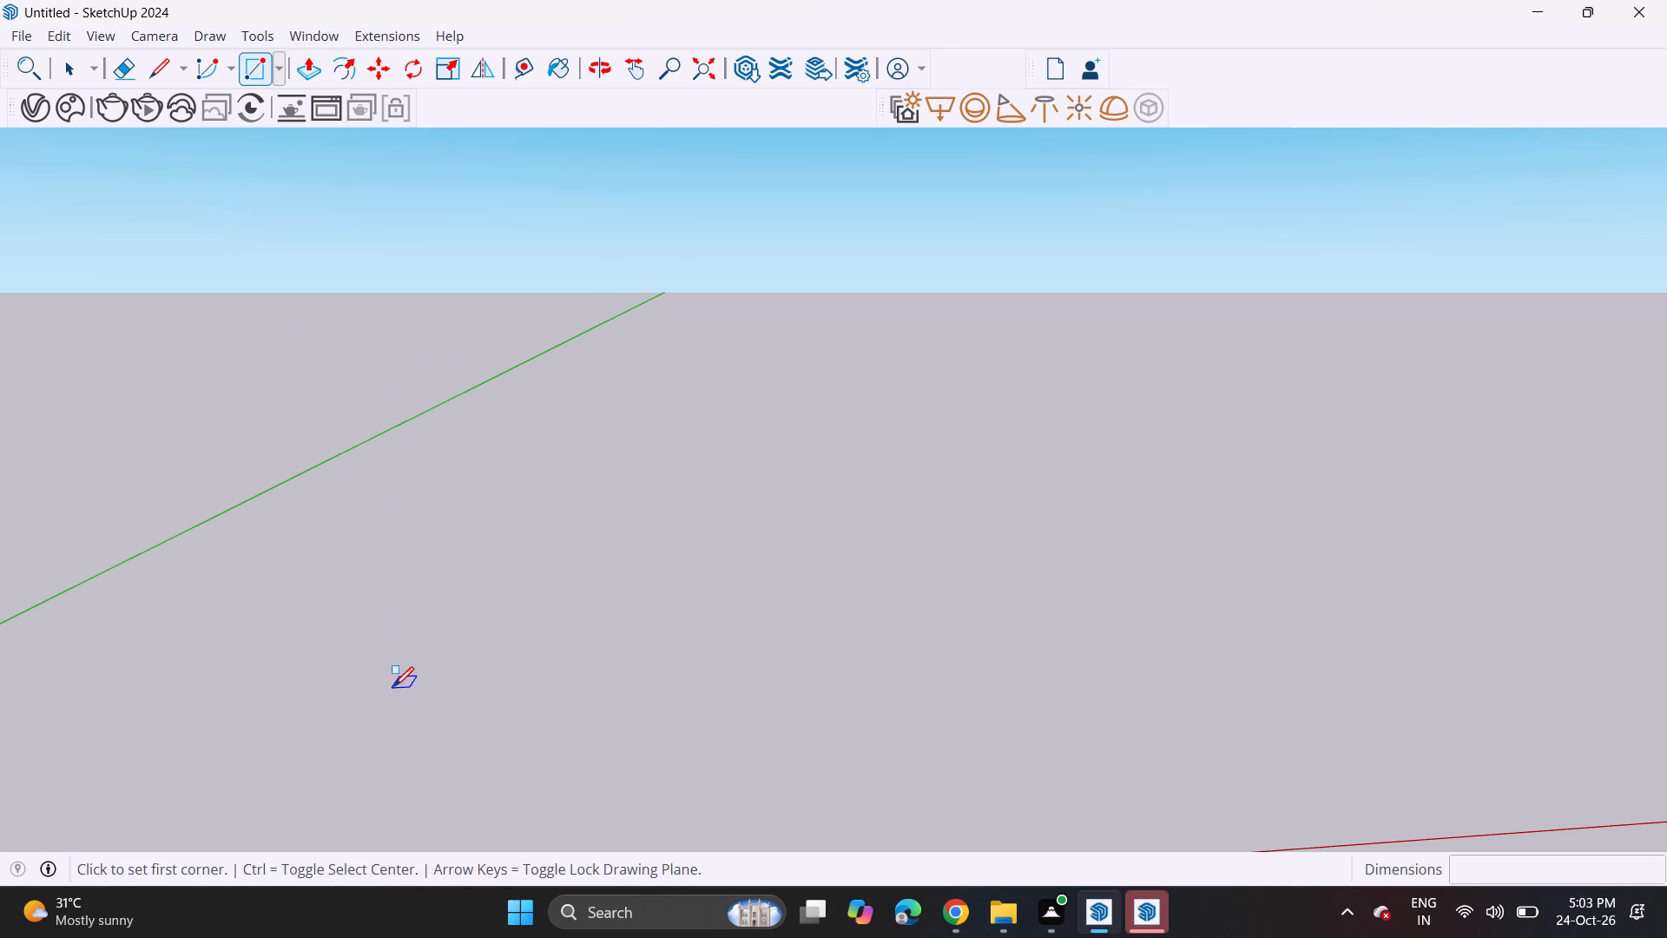
middle_click_drag(410, 620, 483, 766)
left_click(298, 627)
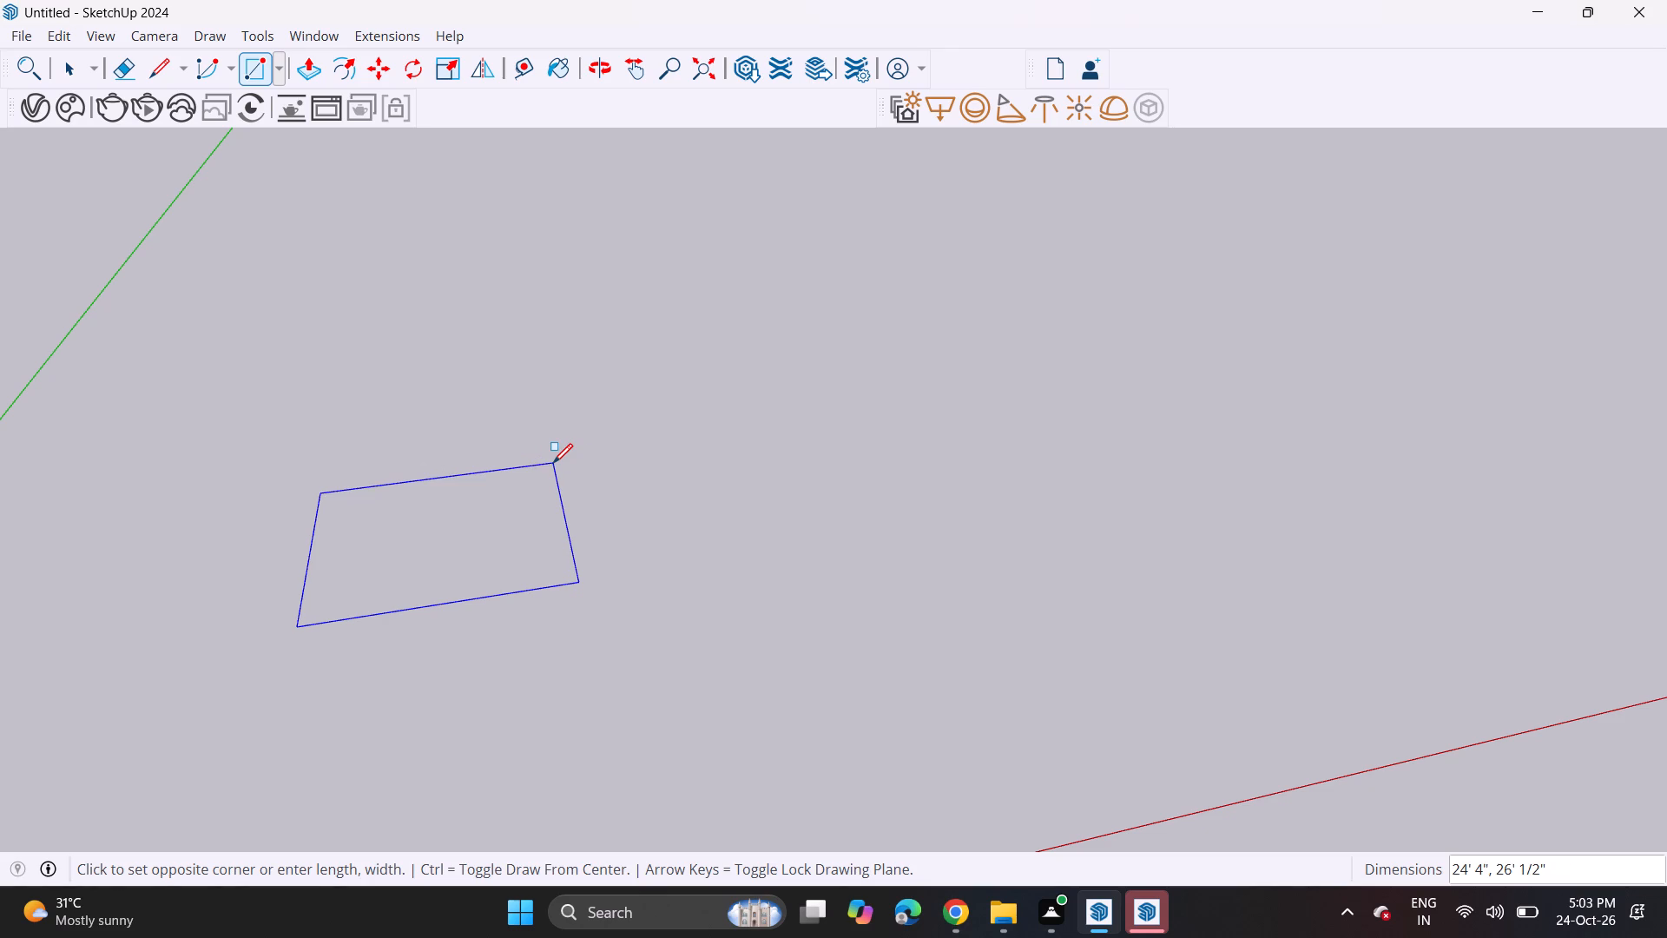
left_click(578, 446)
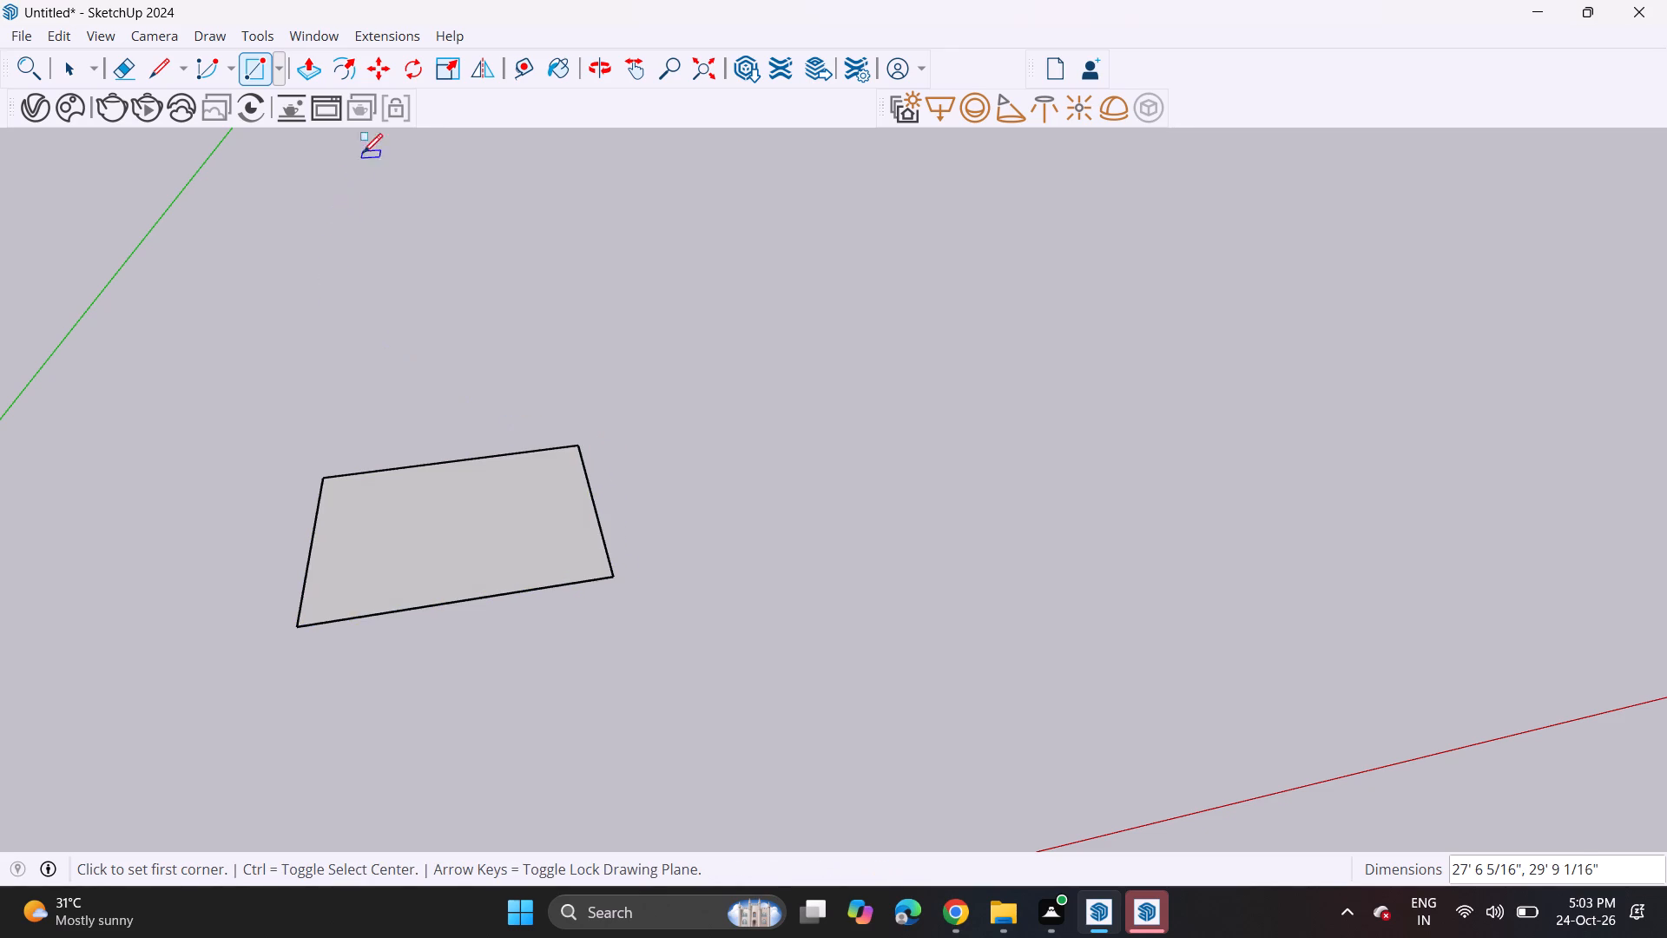
Push/Pull the ground rectangle up 10' into a box.
left_click(310, 73)
left_click(406, 560)
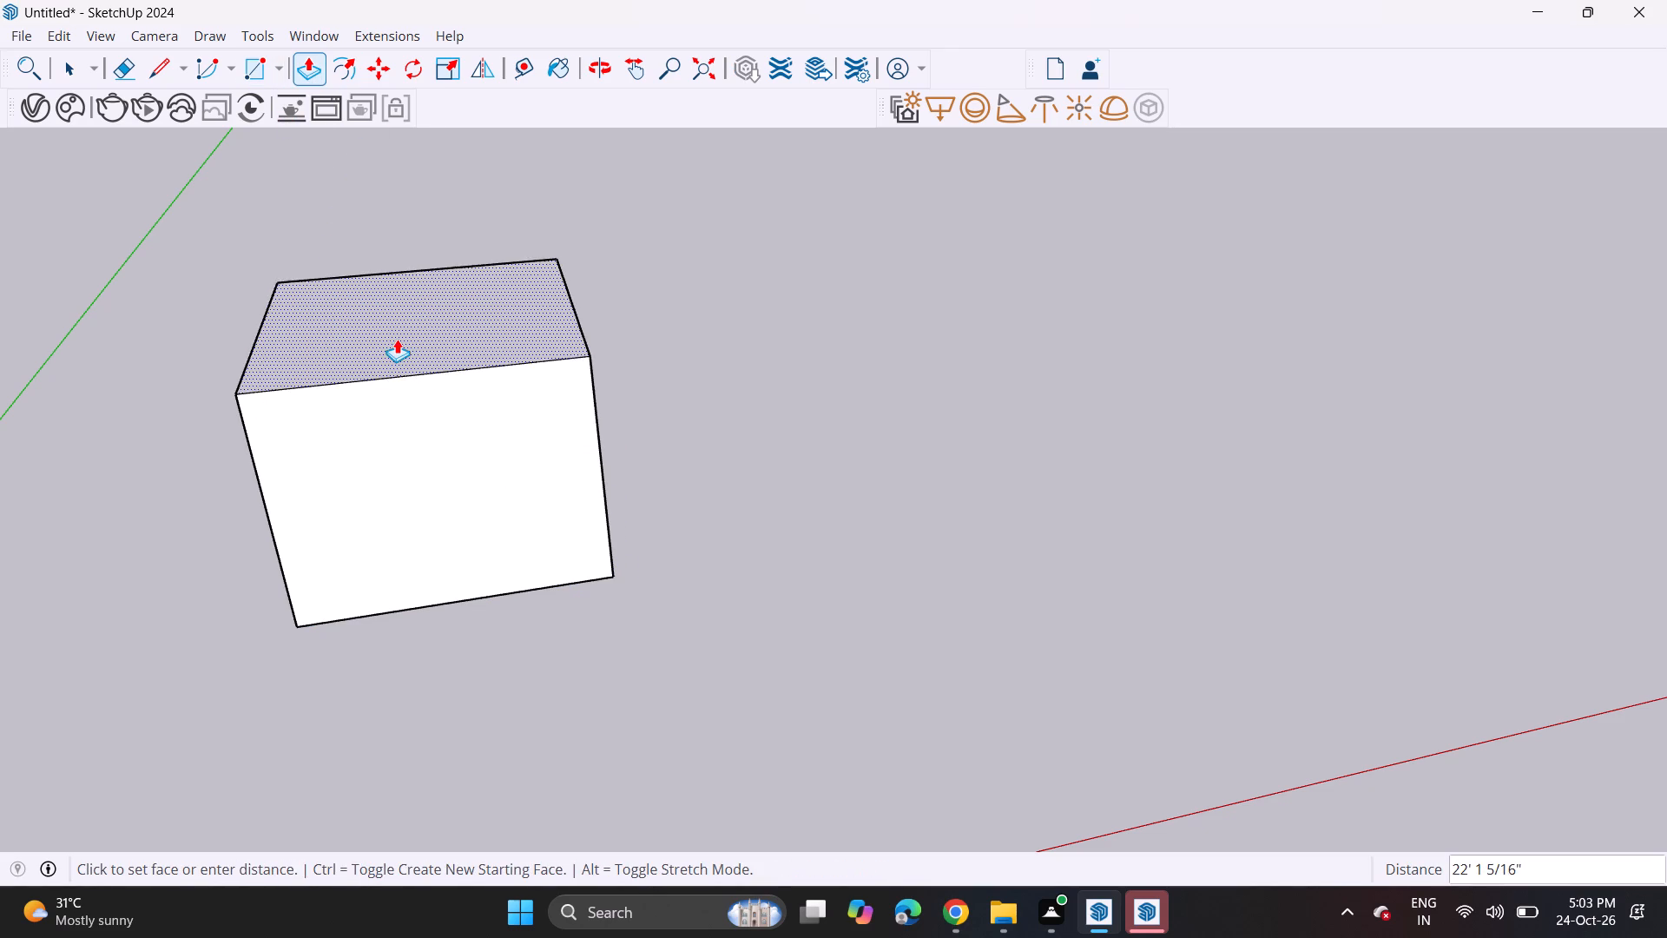
type("10'")
key("Return")
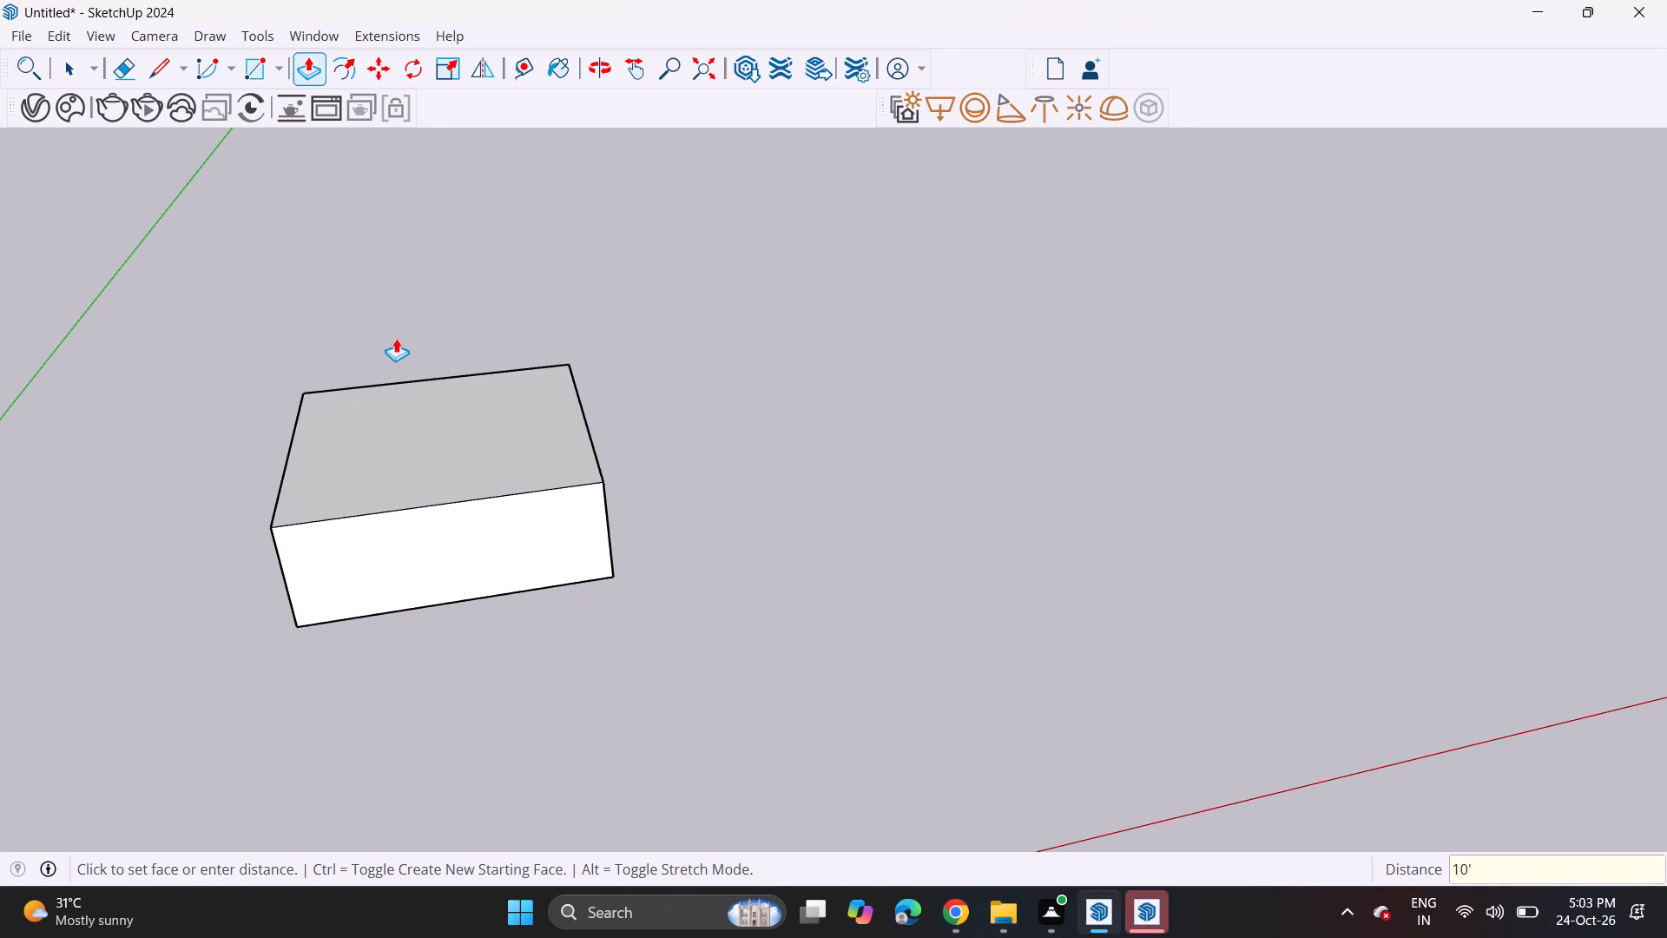
Push the box's narrow grey side face inward by about 4' 1" to shorten the long front.
middle_click_drag(464, 565, 405, 384)
scroll(400, 456, "up", 3)
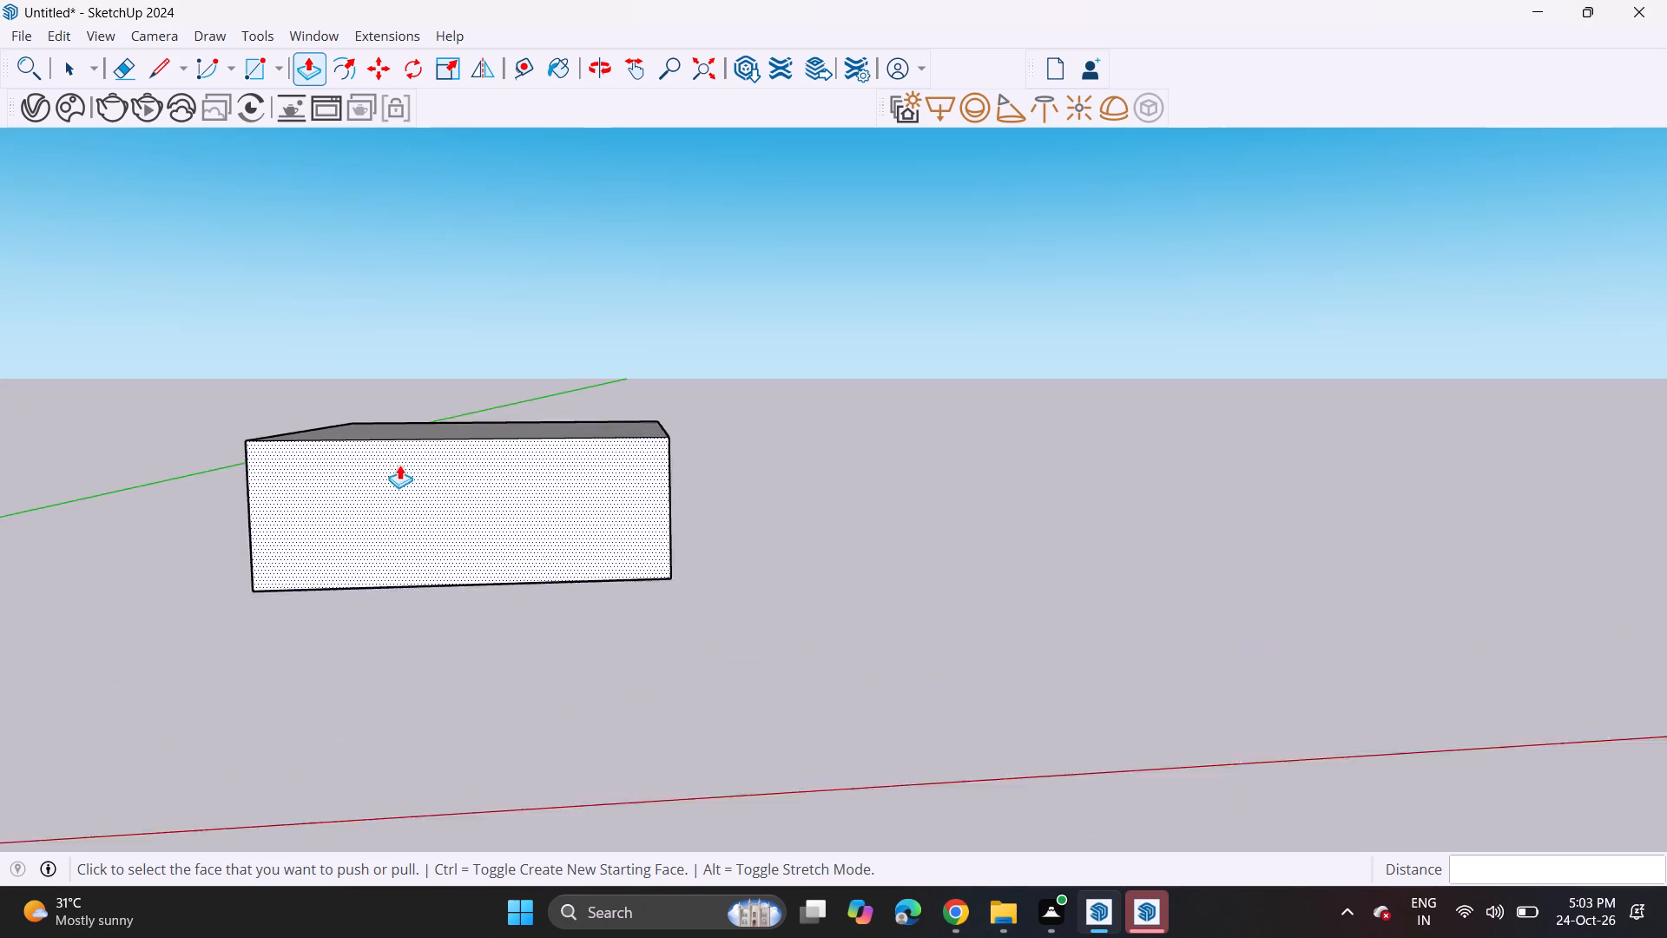
scroll(399, 465, "up", 2)
scroll(399, 466, "down", 2)
scroll(399, 468, "up", 4)
middle_click_drag(426, 516, 421, 479)
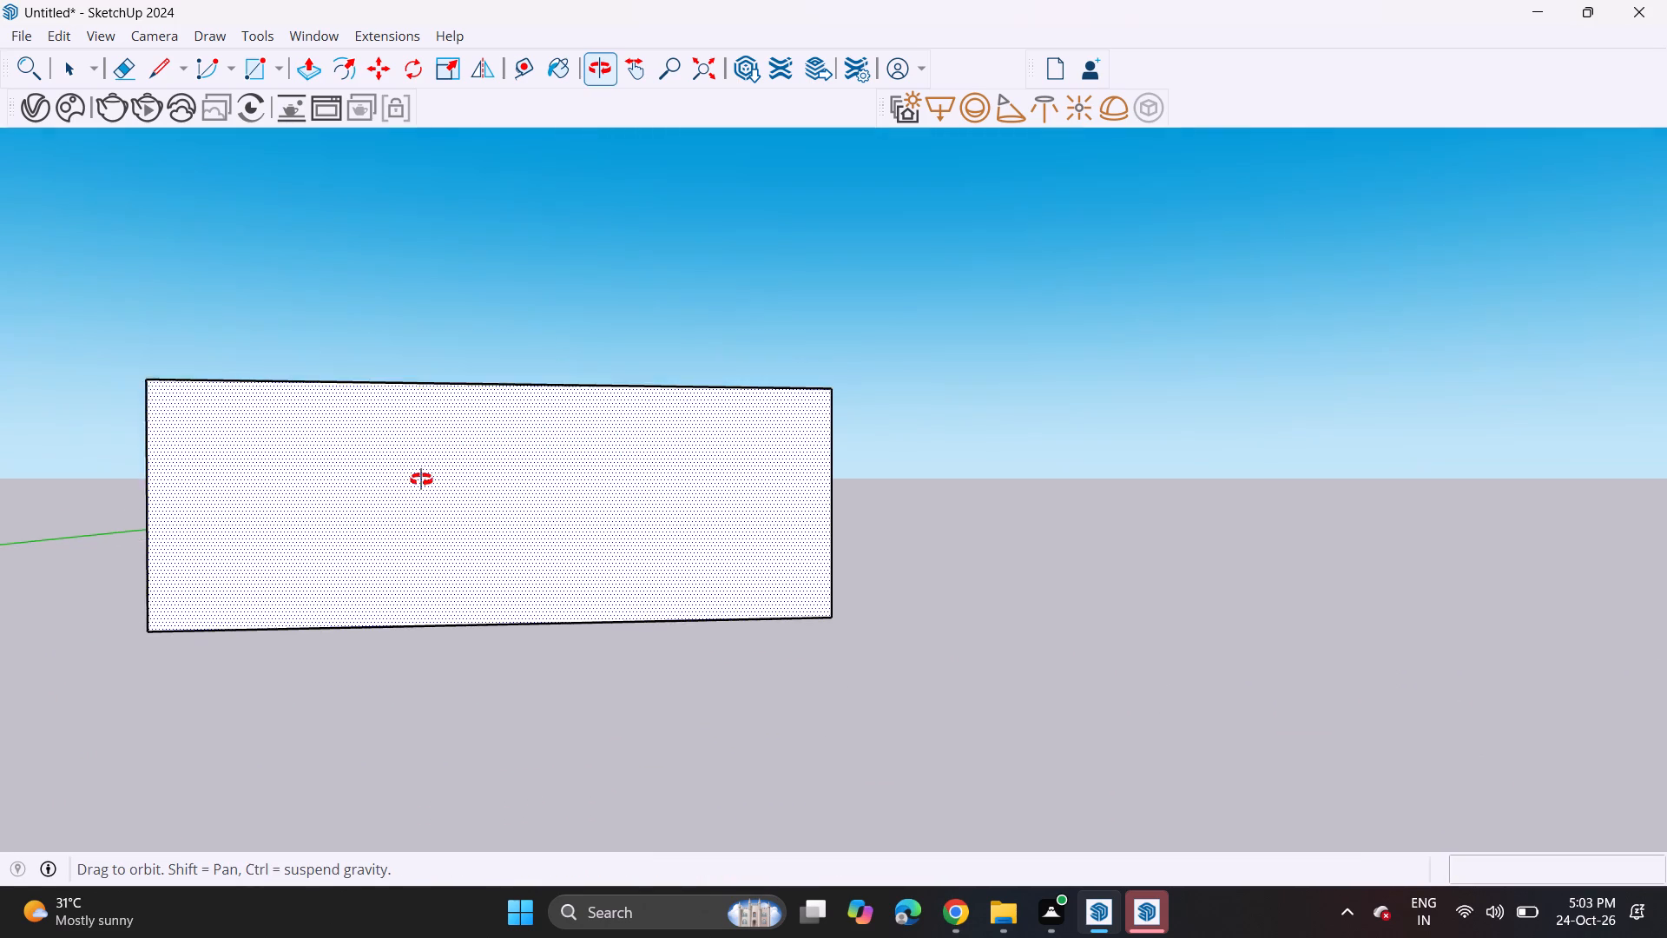
middle_click_drag(421, 479, 421, 485)
scroll(421, 485, "up", 1)
scroll(421, 485, "down", 2)
scroll(421, 485, "up", 2)
middle_click_drag(447, 504, 385, 504)
middle_click_drag(408, 501, 500, 517, "shift")
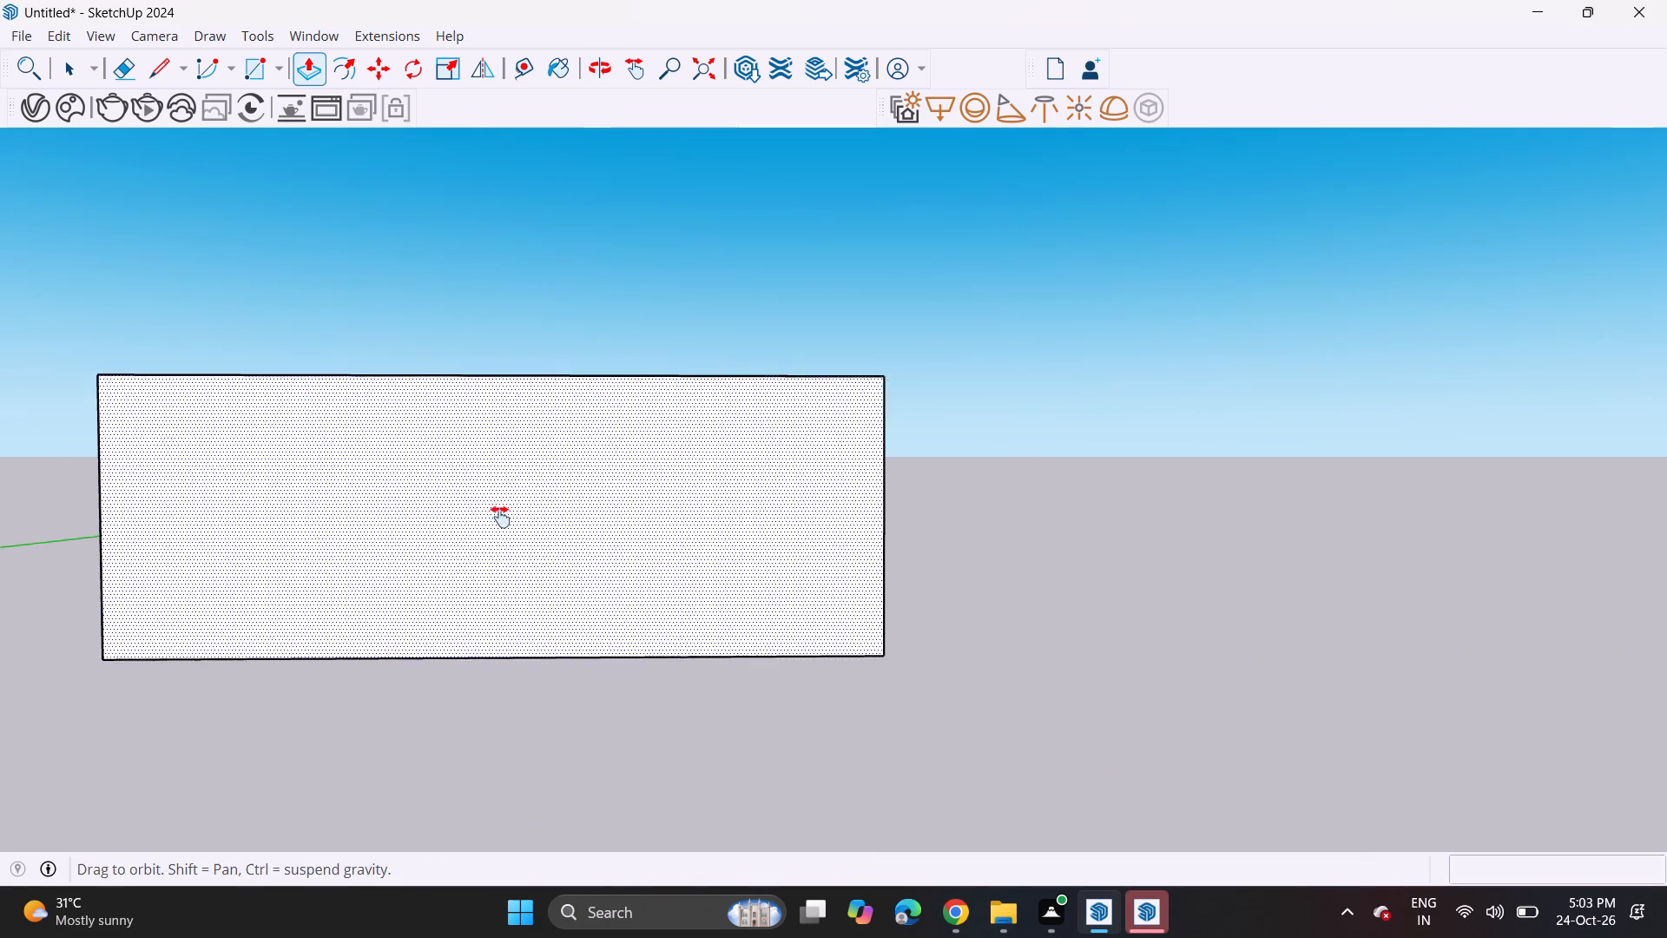
middle_click_drag(500, 517, 731, 545, "shift")
middle_click_drag(728, 545, 698, 533)
scroll(711, 553, "up", 5)
middle_click_drag(736, 556, 658, 525, "shift")
scroll(656, 524, "up", 2)
scroll(640, 520, "down", 6)
scroll(640, 518, "up", 1)
middle_click_drag(640, 518, 648, 586)
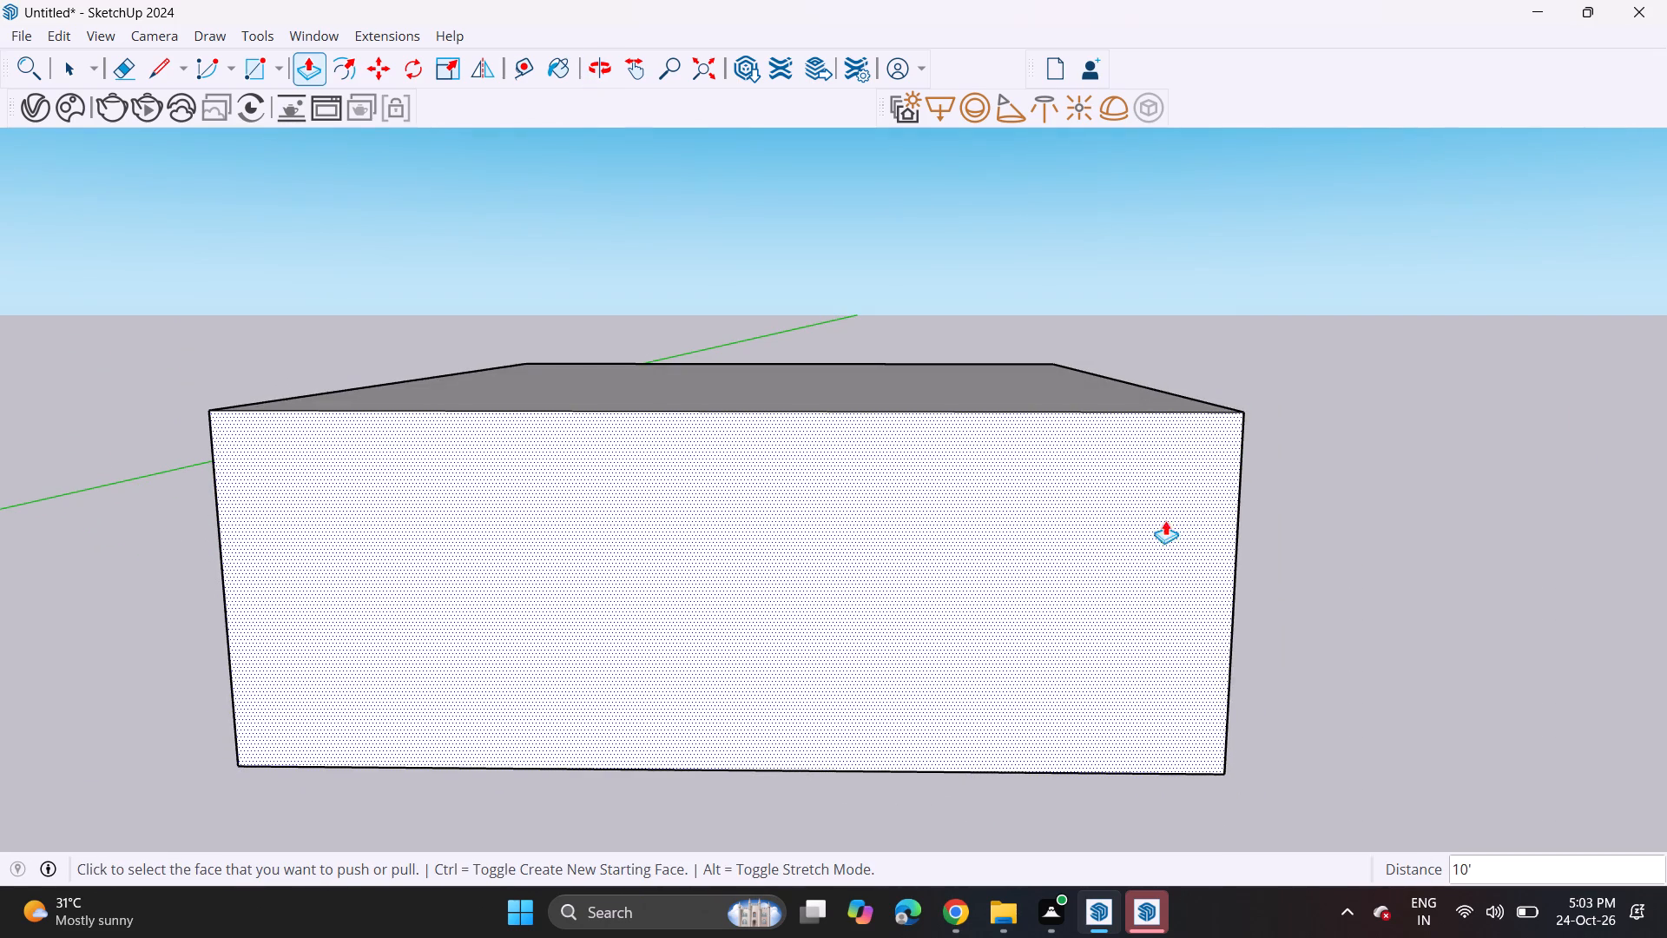
middle_click_drag(1198, 508, 1091, 935, "shift")
scroll(1091, 935, "up", 1)
middle_click_drag(1111, 937, 820, 732)
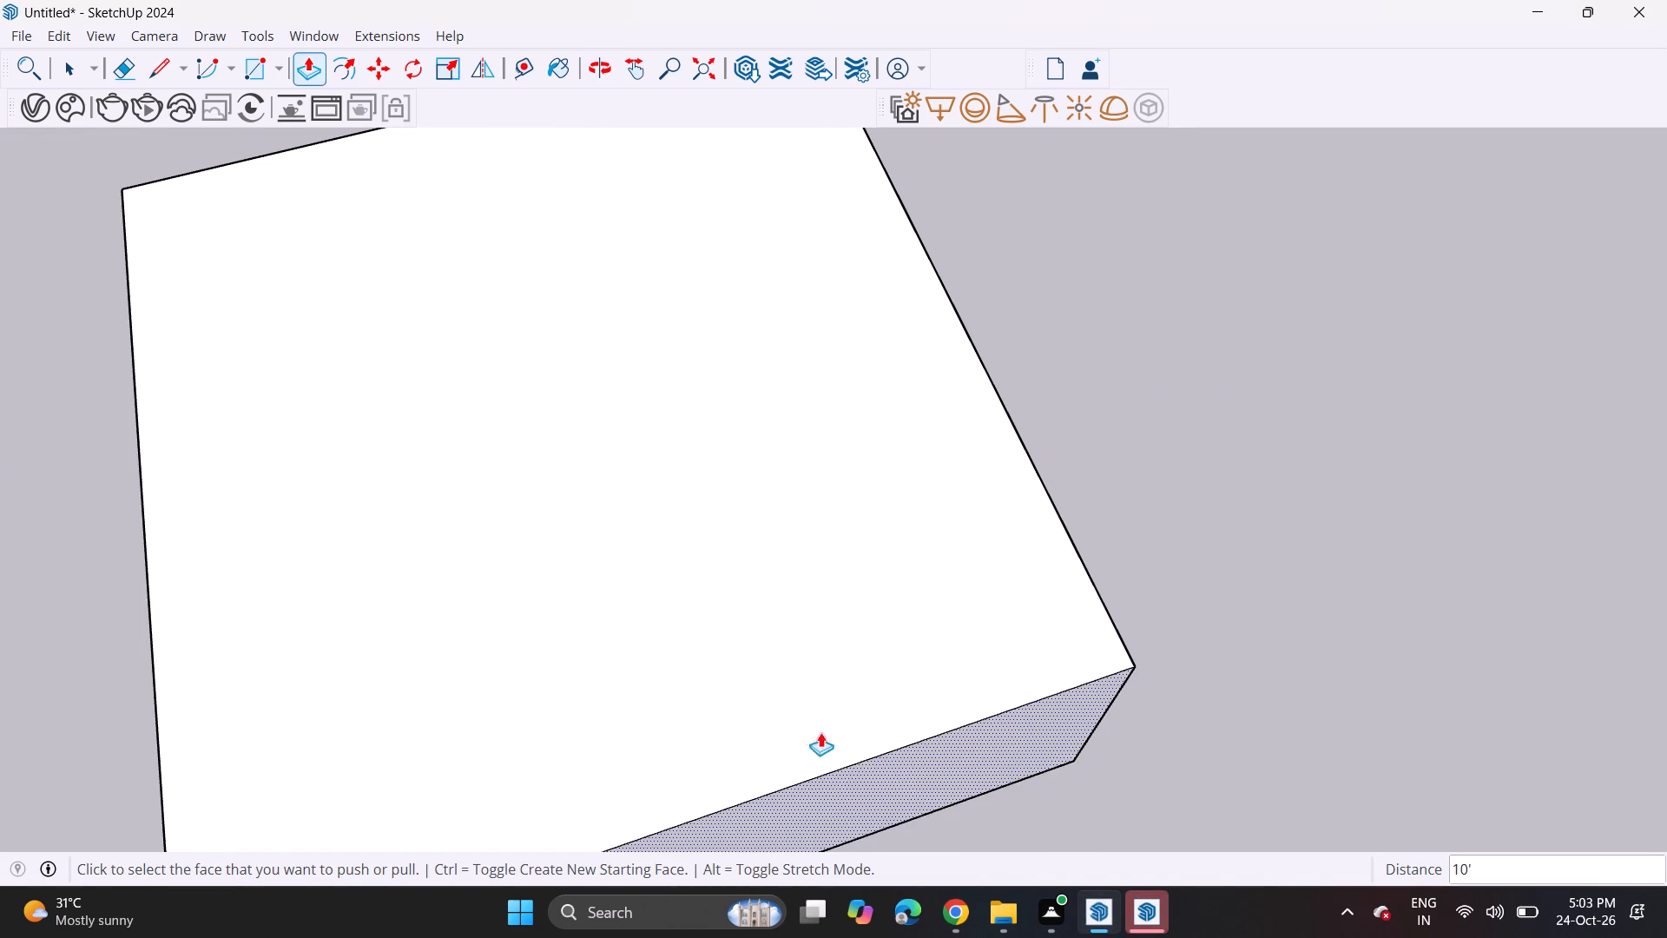
middle_click_drag(823, 759, 537, 346)
scroll(609, 403, "up", 1)
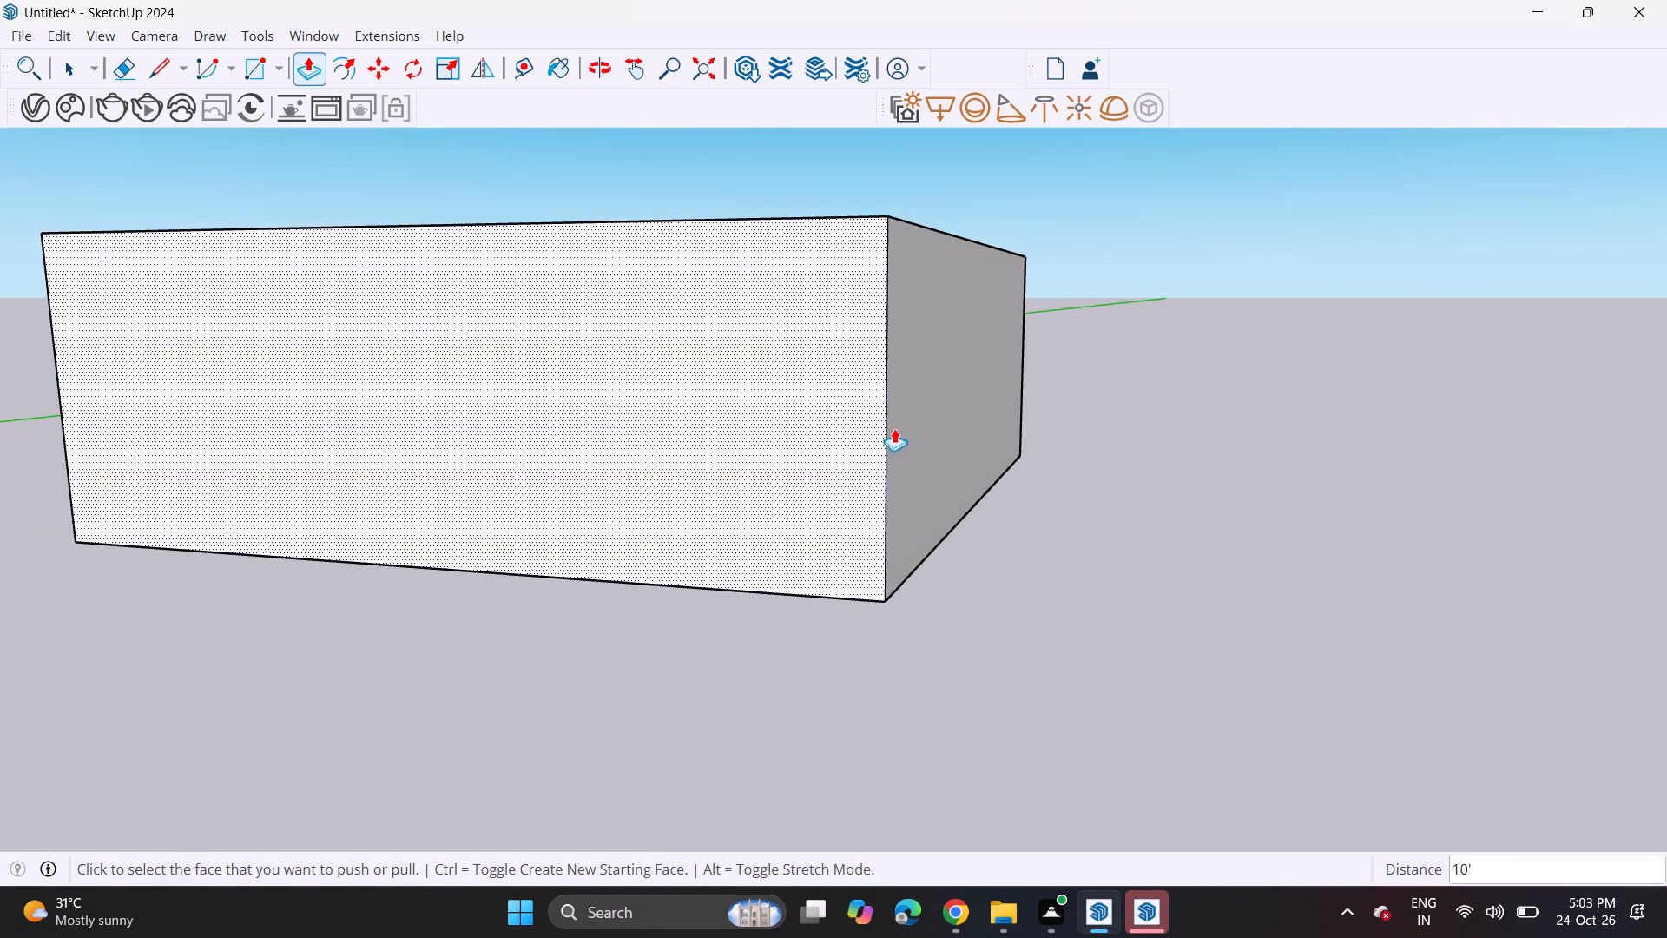
left_click(914, 448)
left_click(778, 449)
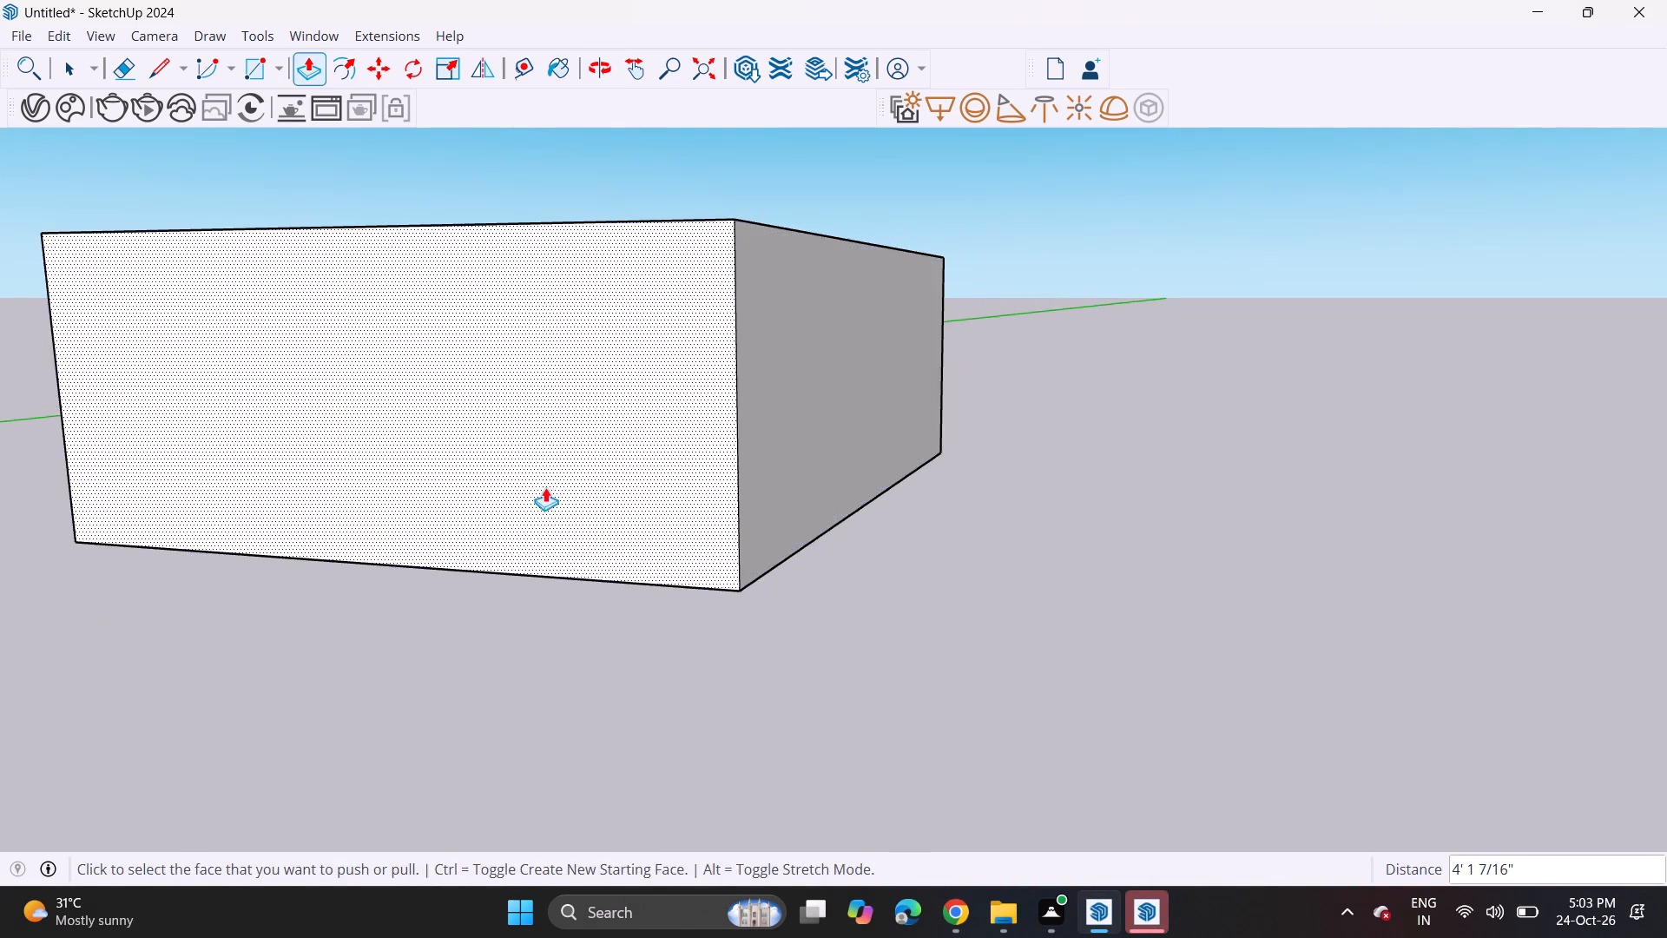
Push the box's top face down about 9' 7" to leave a thin floor slab.
middle_click_drag(545, 487, 642, 487)
scroll(578, 484, "up", 4)
middle_click_drag(577, 483, 932, 573)
scroll(938, 569, "up", 1)
scroll(915, 549, "down", 5)
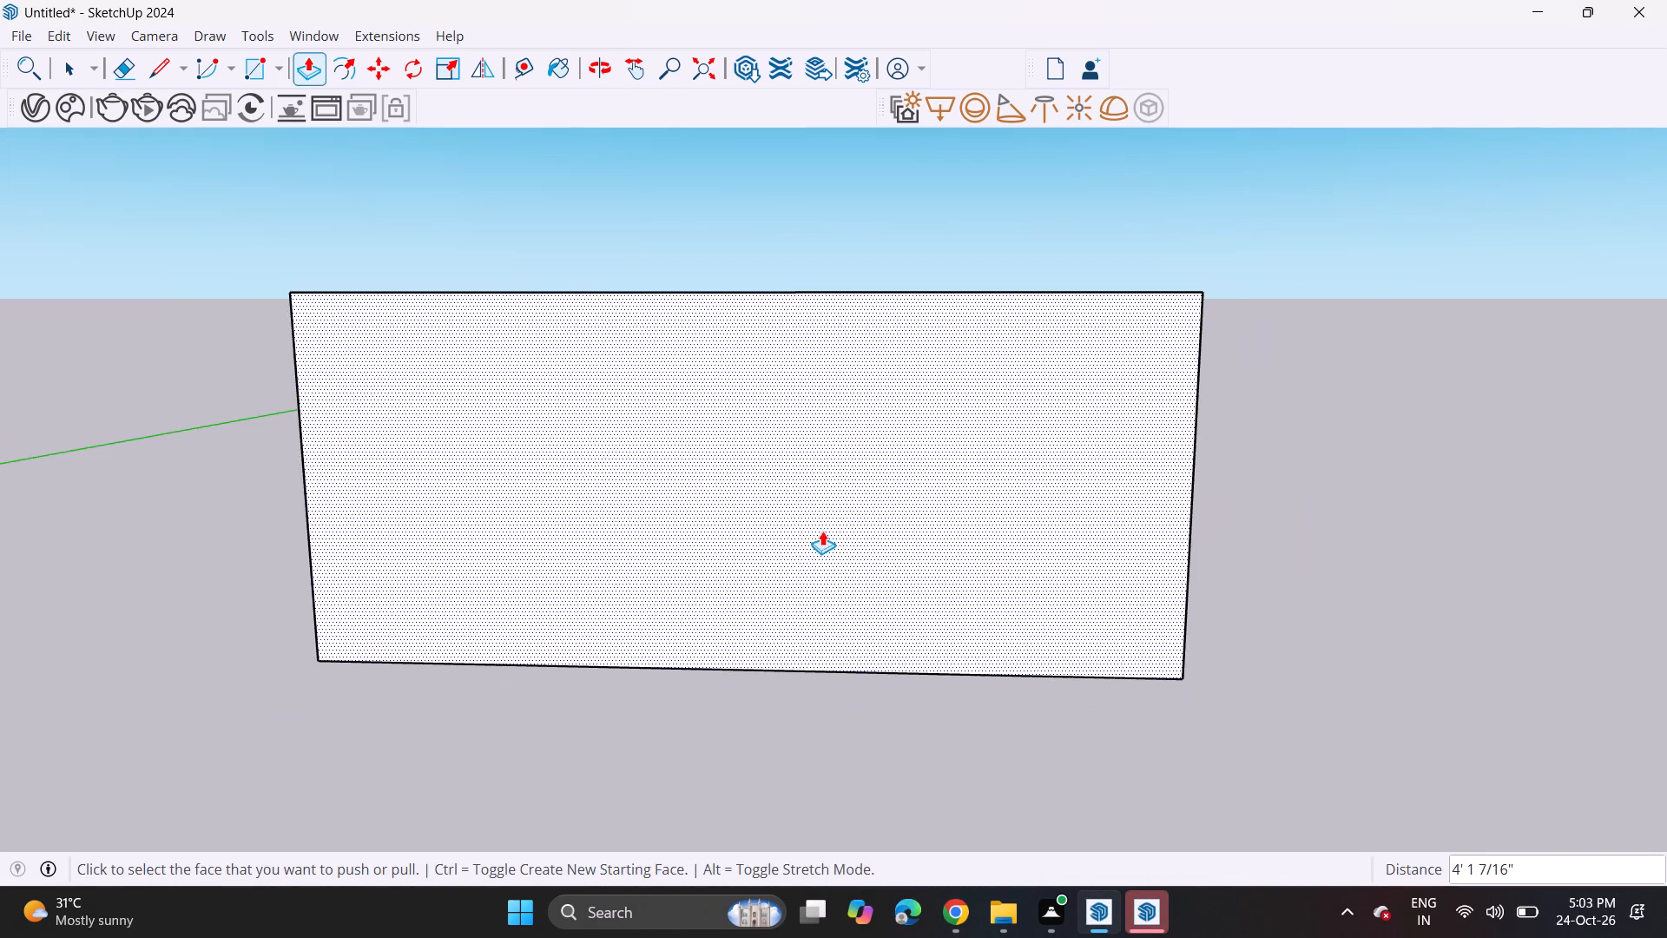
middle_click_drag(822, 531, 859, 600)
scroll(834, 538, "down", 1)
left_click(838, 317)
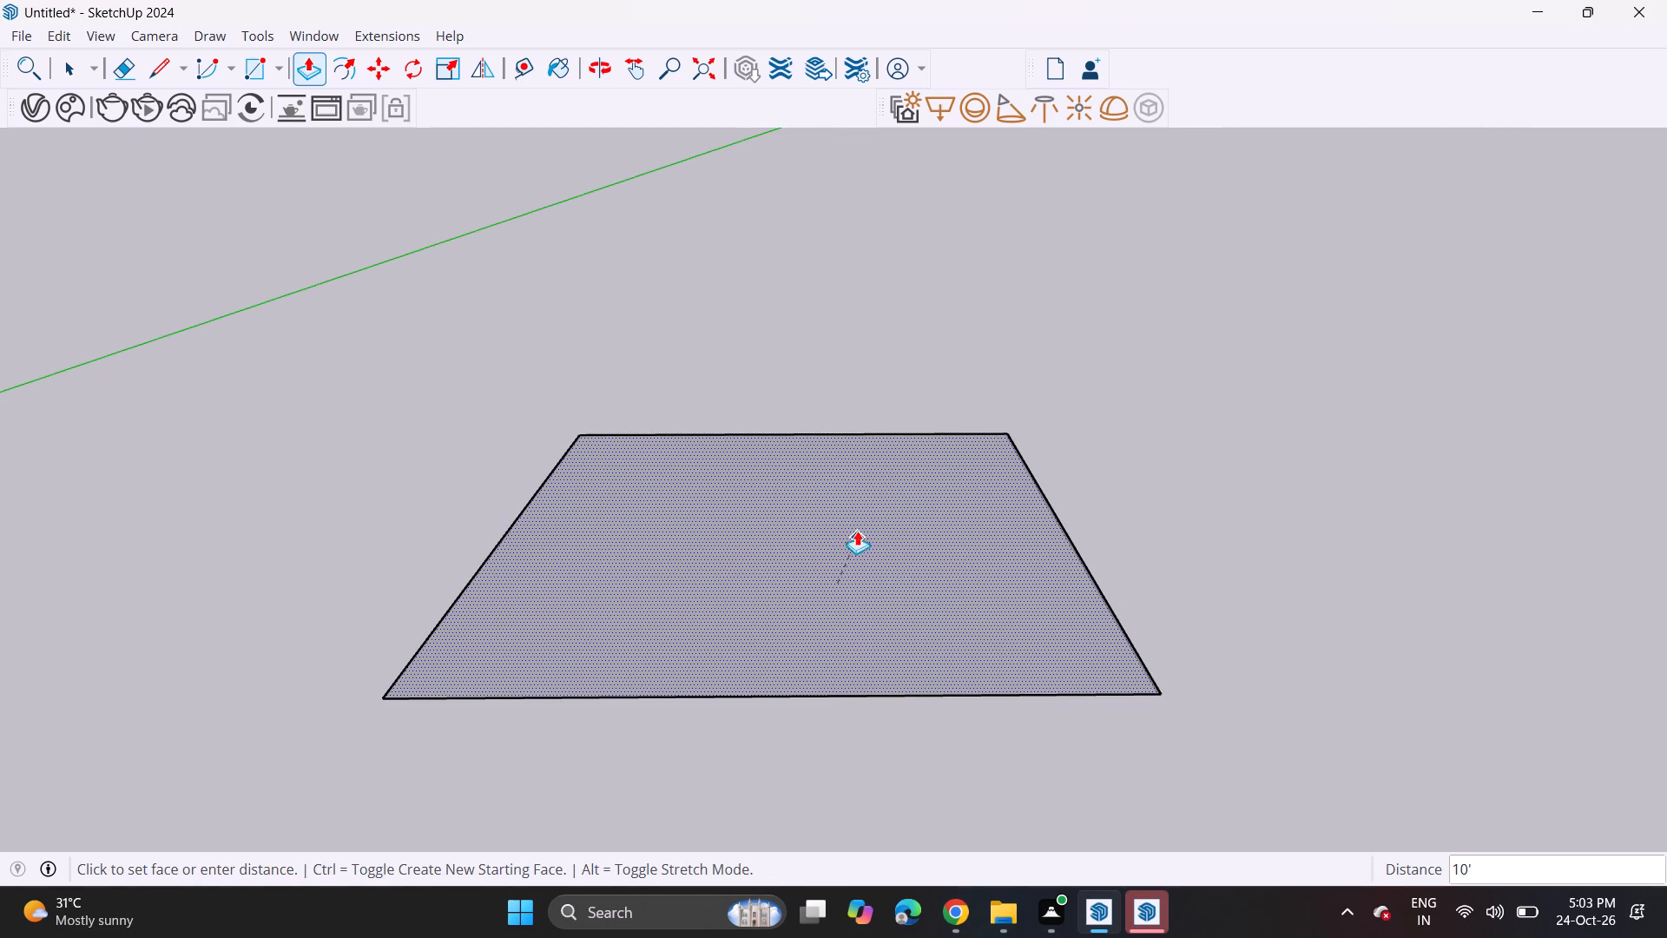
left_click(833, 573)
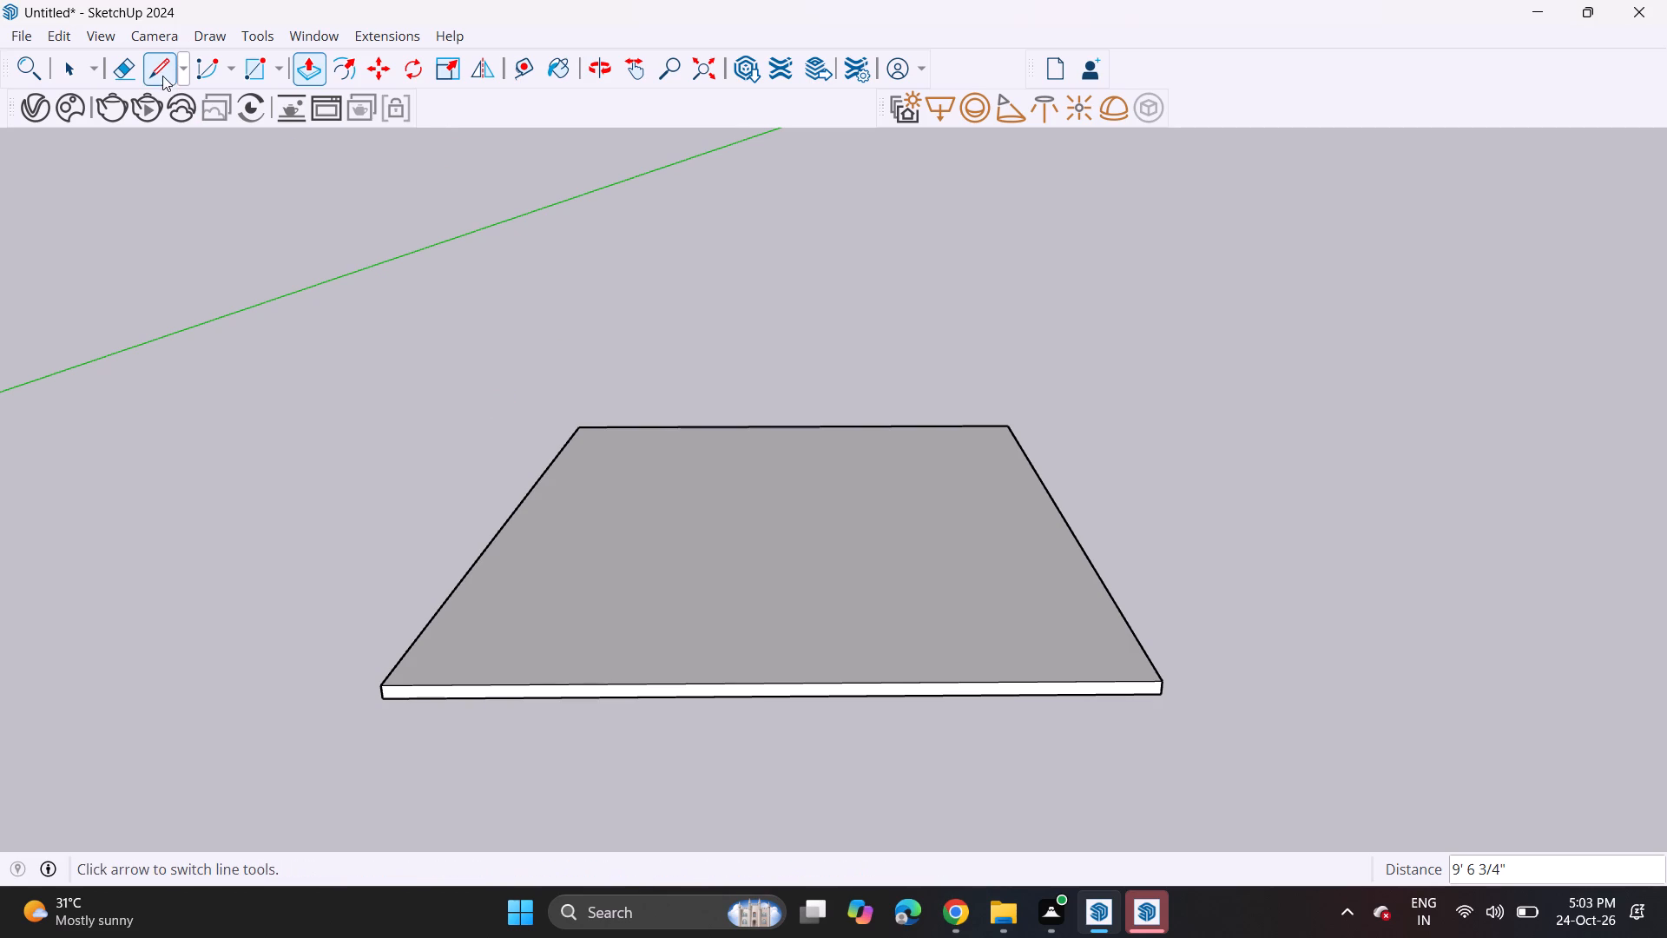
Offset the slab's top outline inward by about 6 3/4" for the wall thickness.
left_click(335, 58)
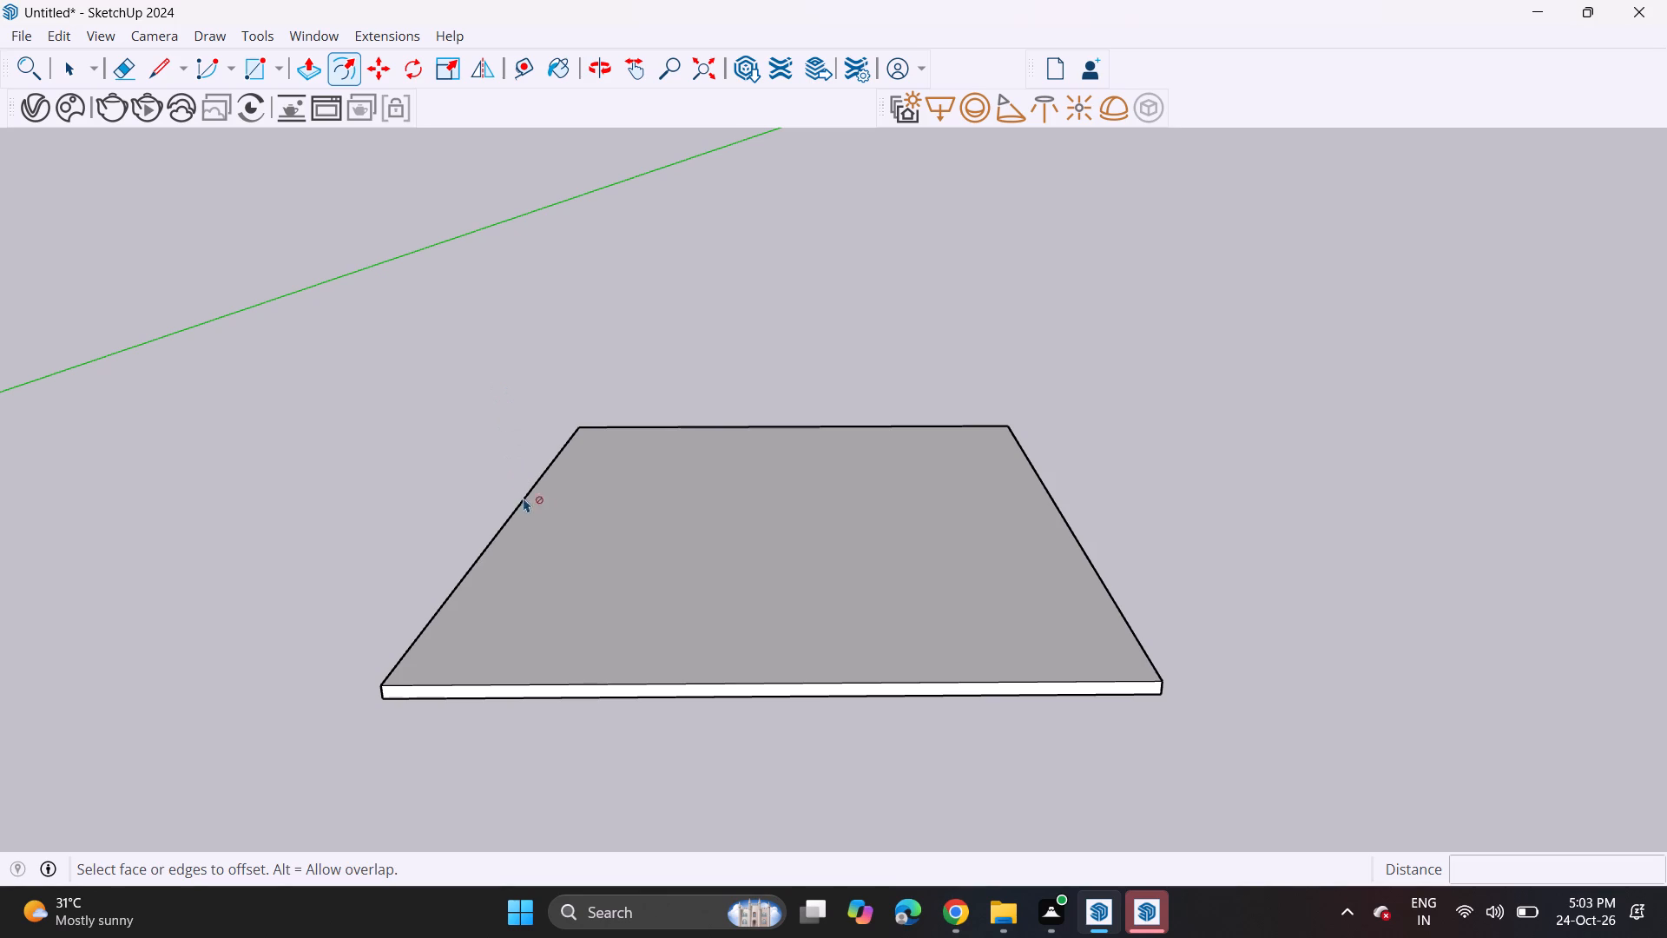
left_click(525, 508)
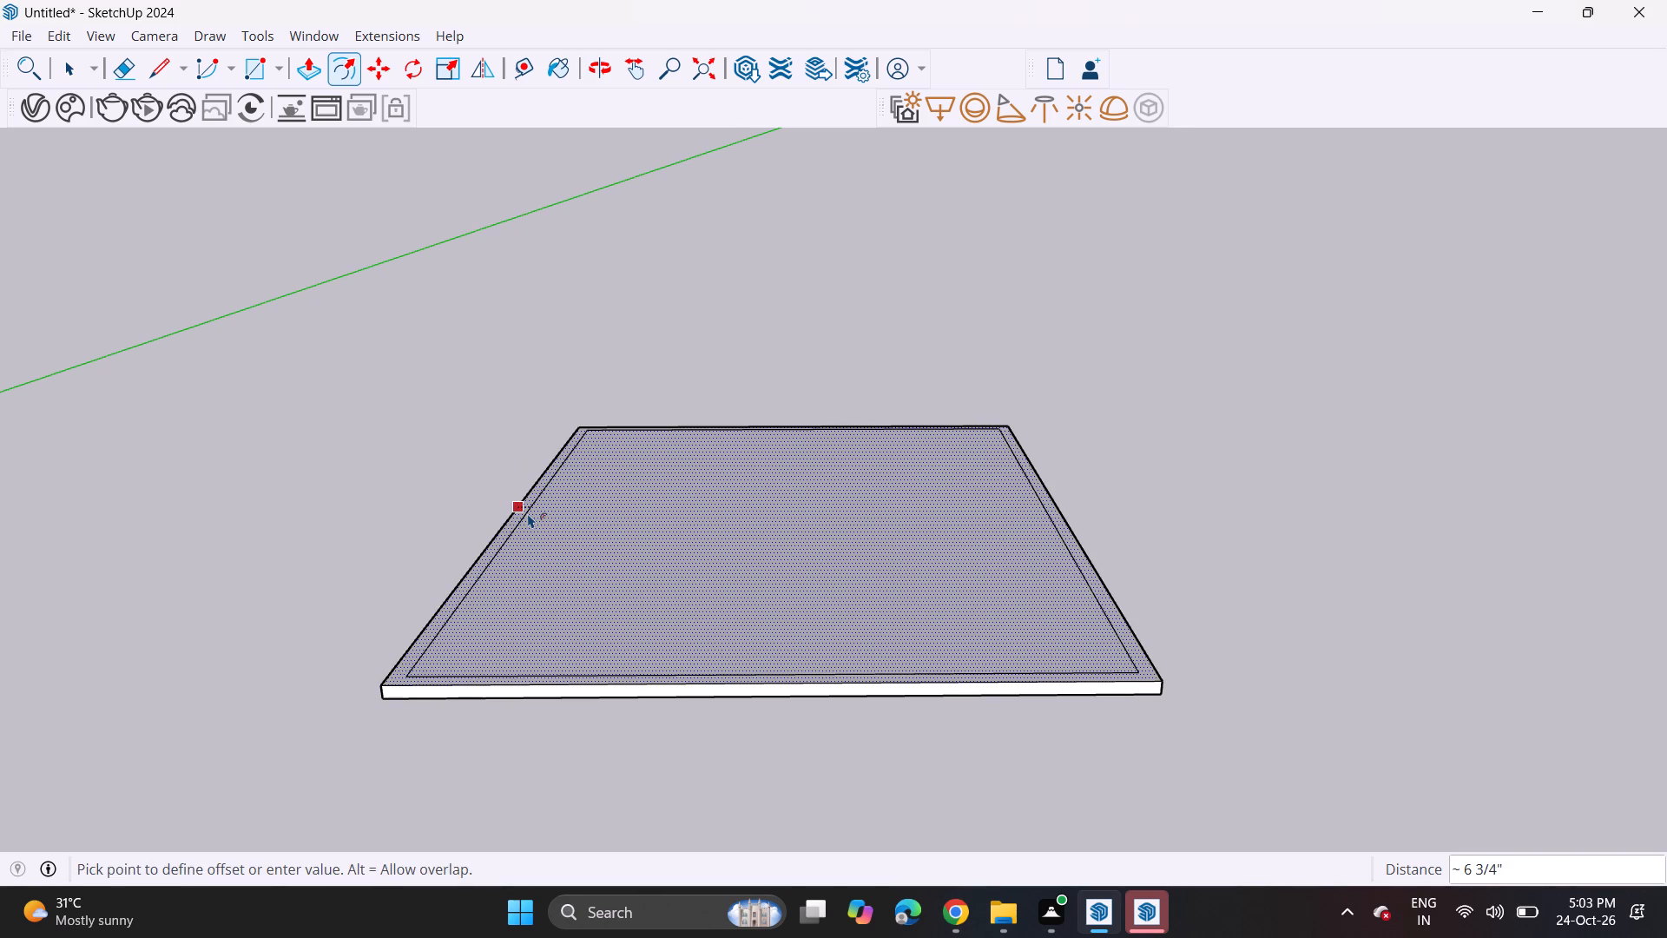
left_click(528, 513)
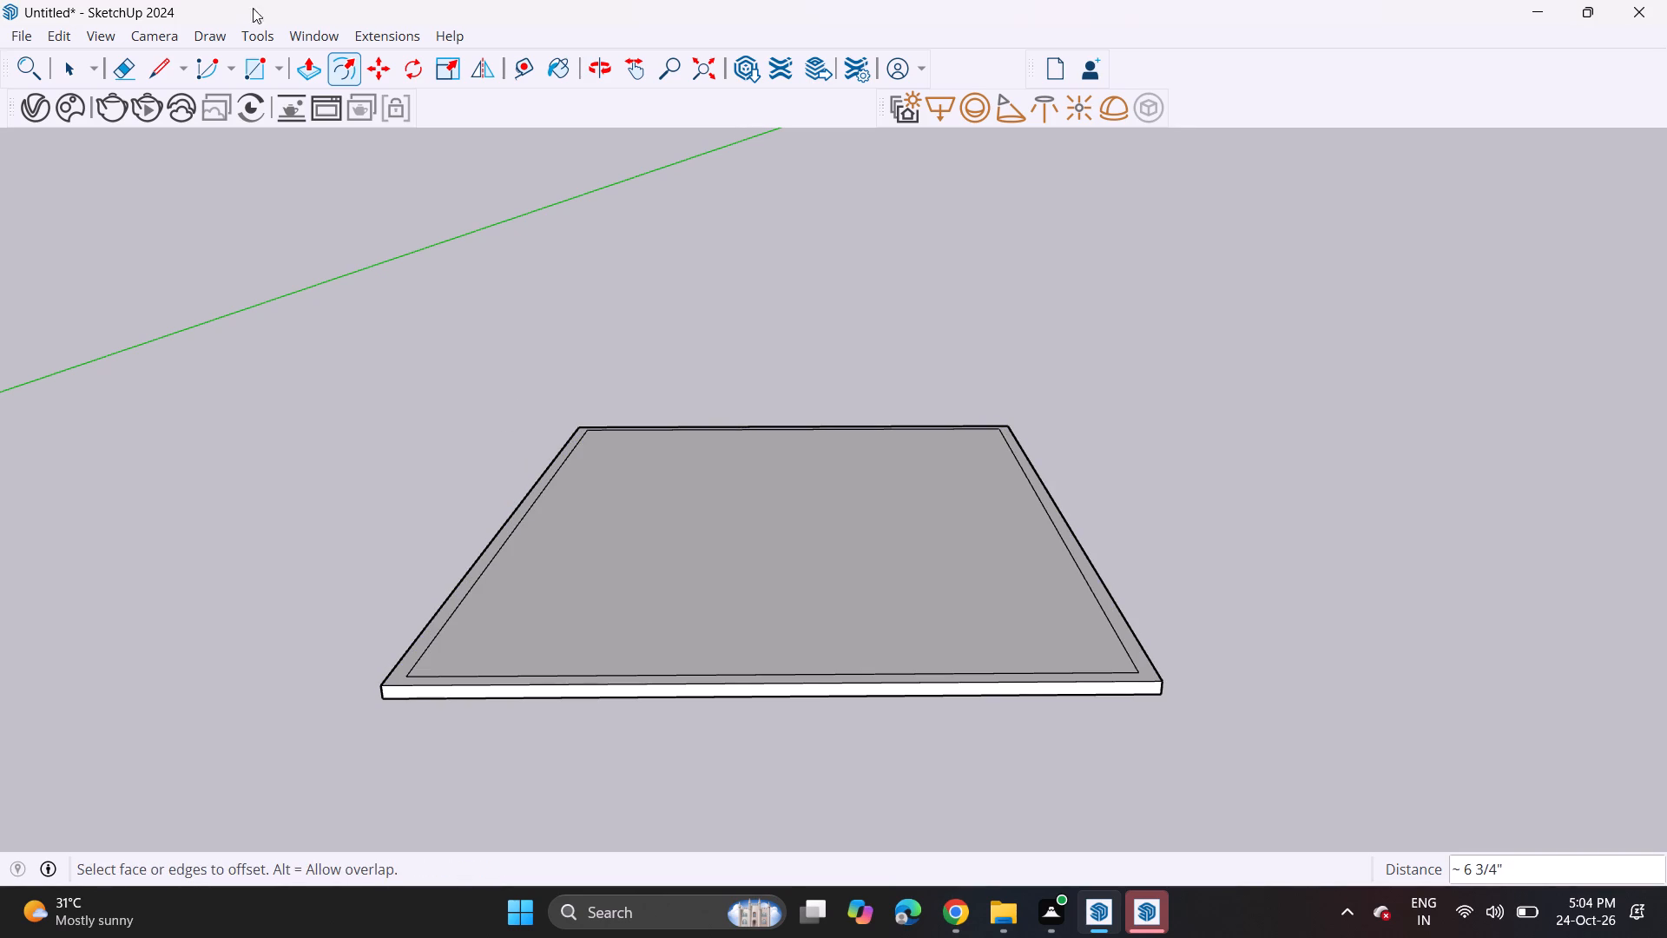
Move the front edge of the inner outline about 6 3/4" forward onto the slab's front edge, leaving a U-shaped wall strip.
key("space")
left_click(783, 671)
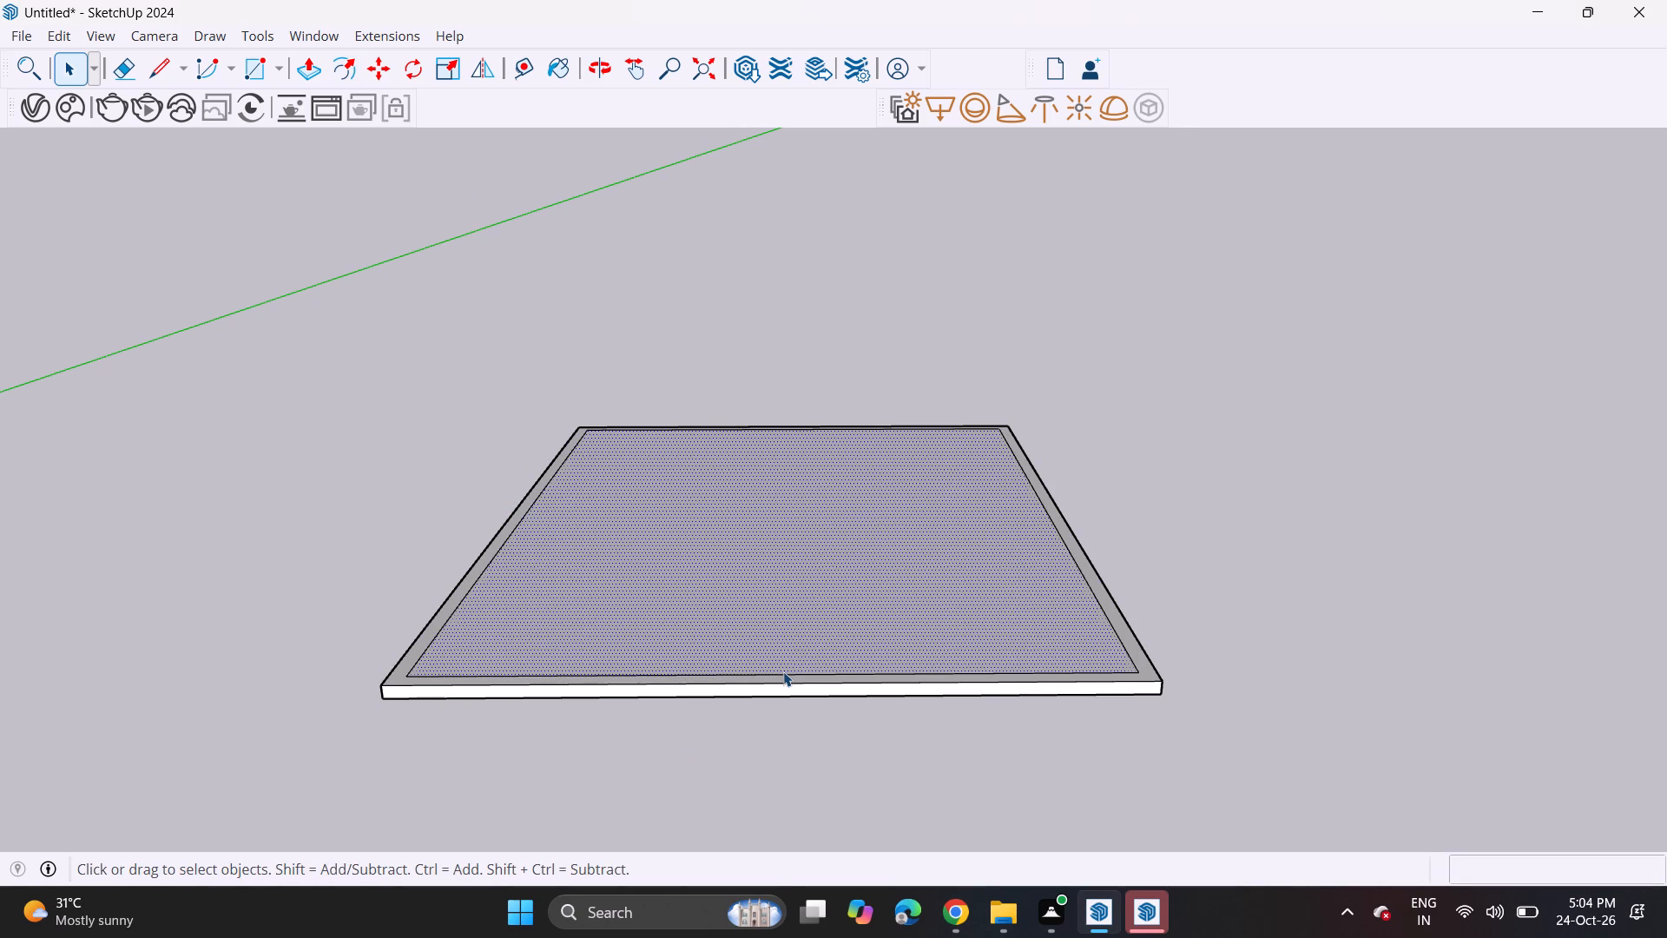
left_click(781, 676)
left_click(878, 706)
key("m")
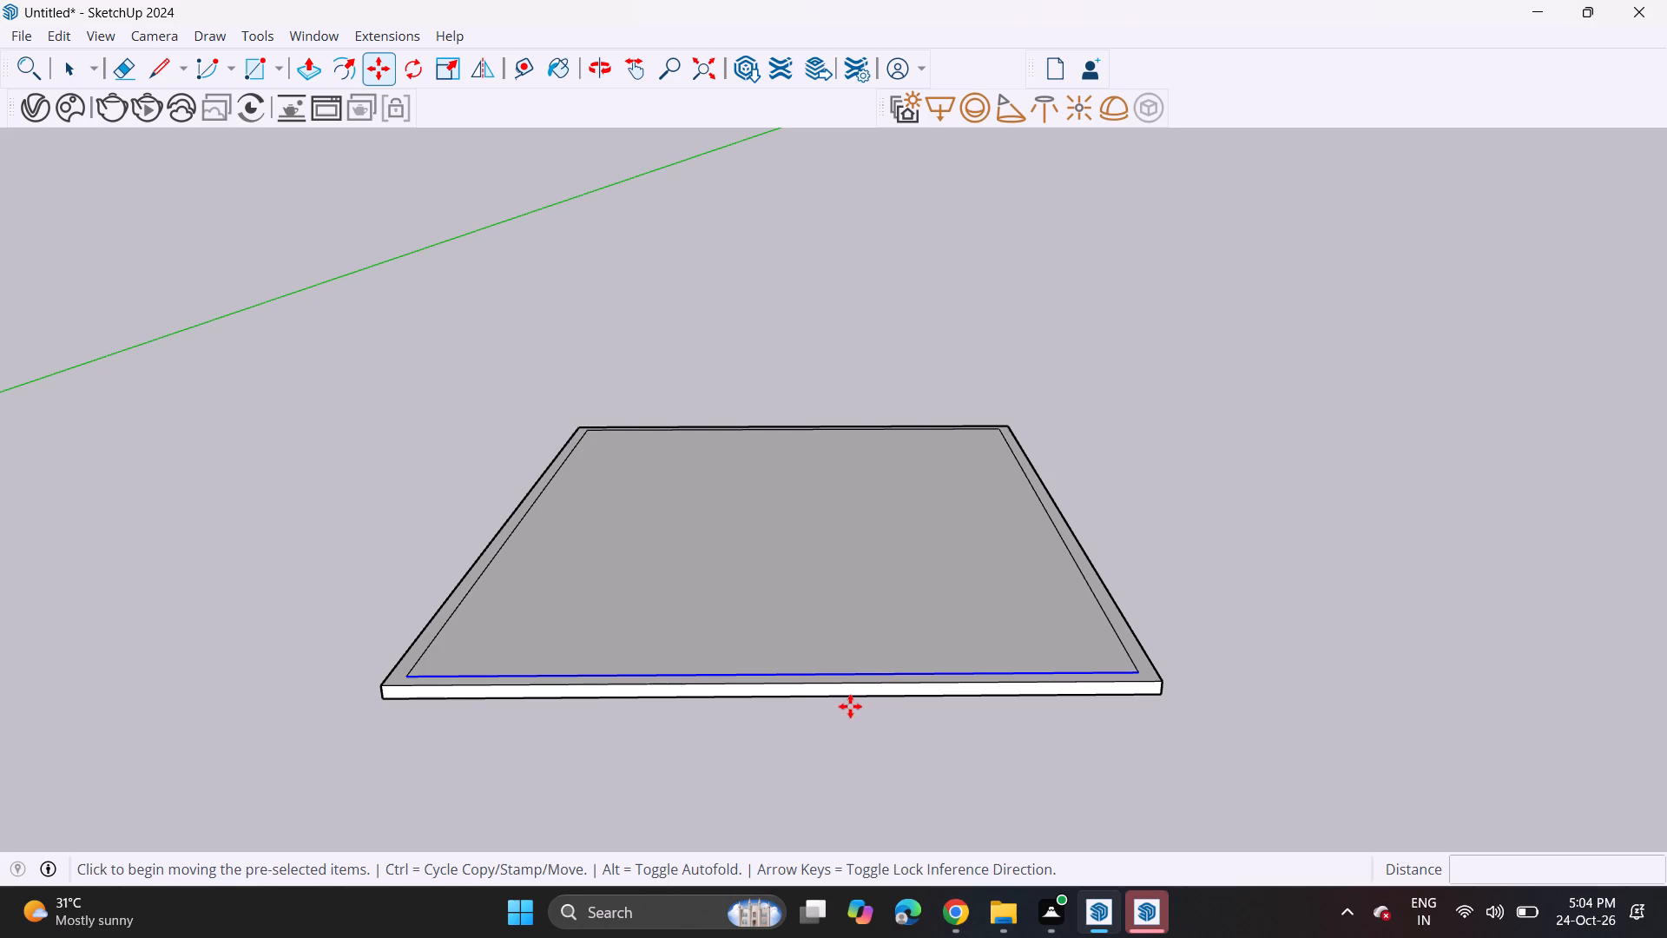
left_click(774, 670)
left_click(774, 684)
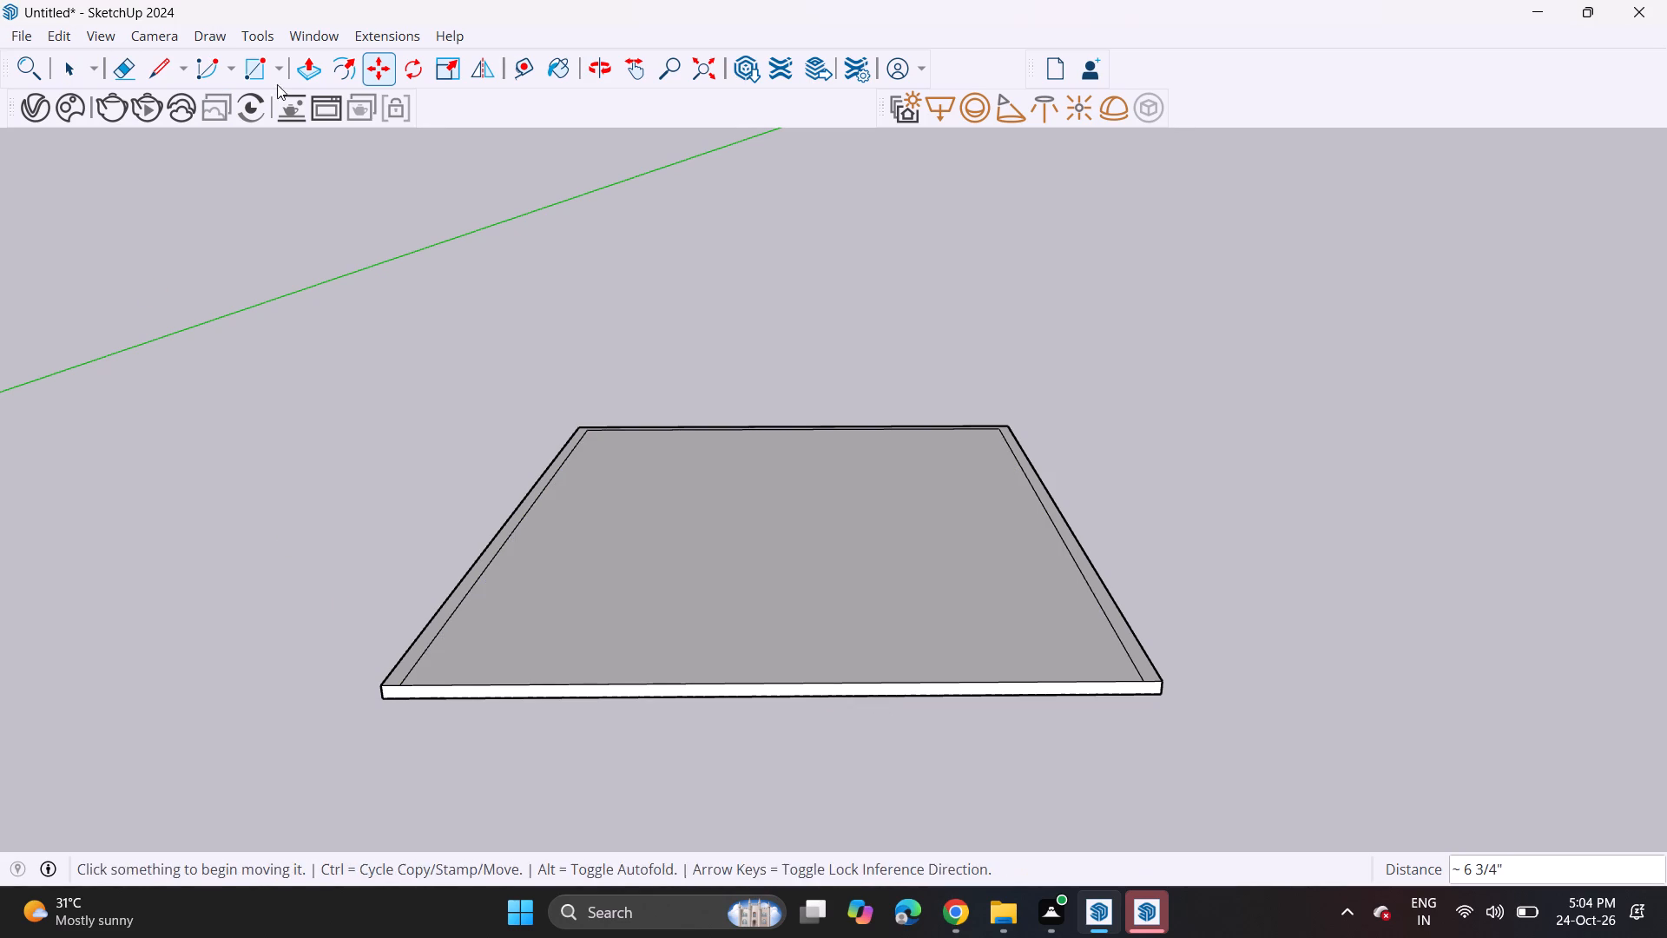
Push/Pull the U-shaped border strip up 10' to raise the three room walls.
left_click(308, 72)
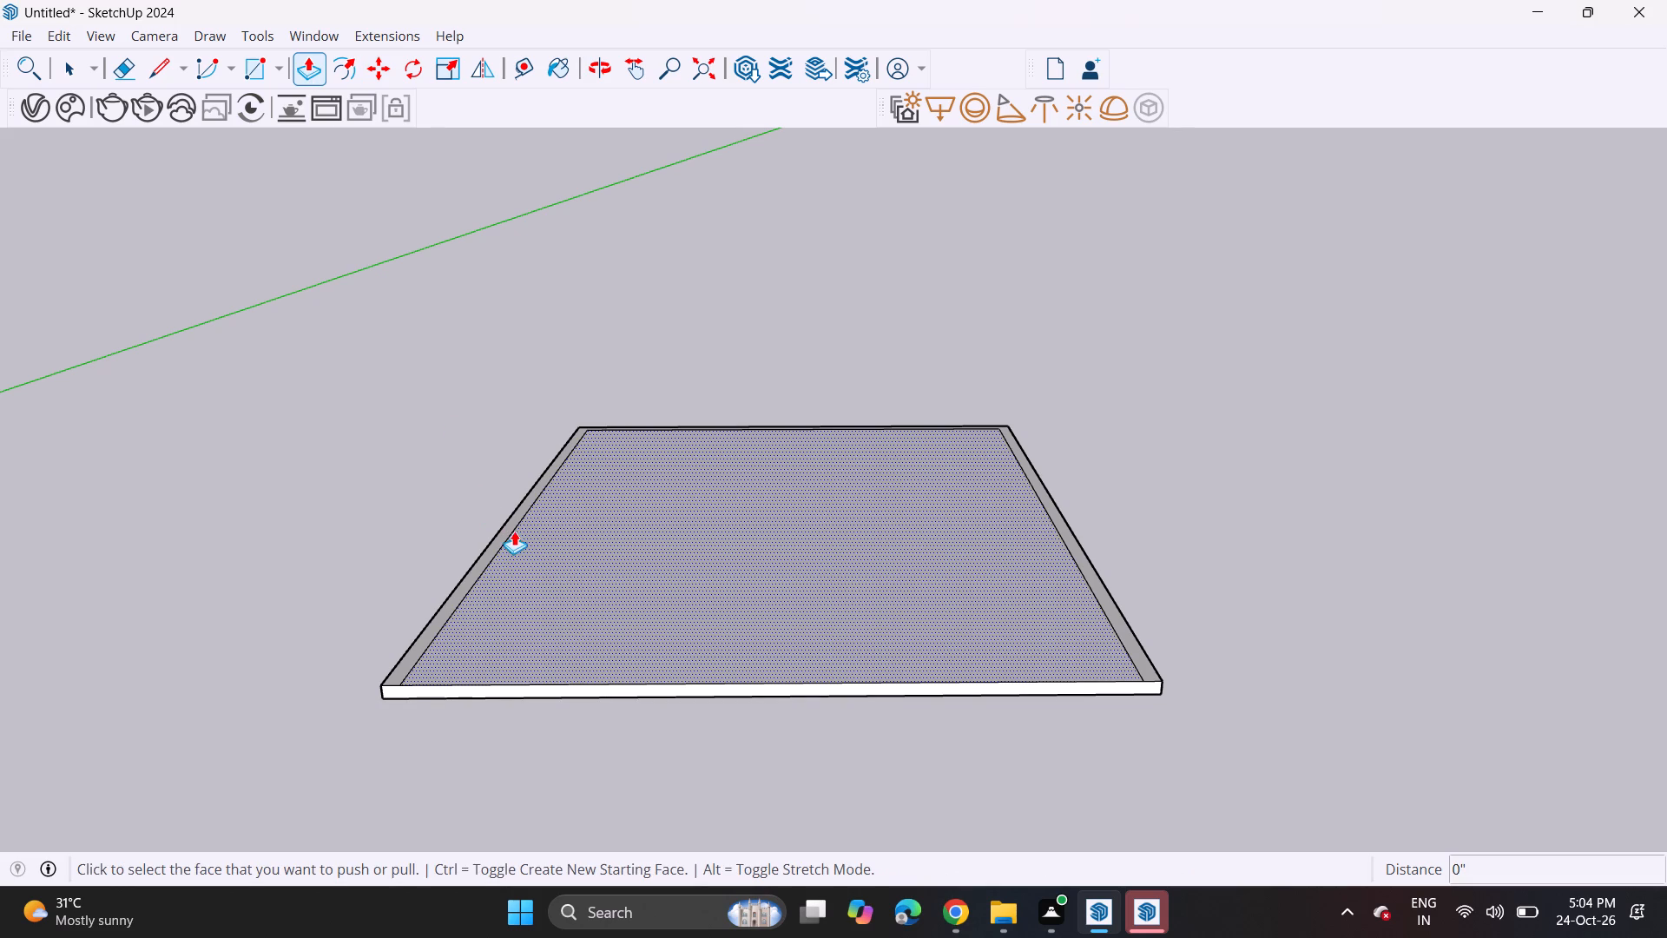
left_click(509, 528)
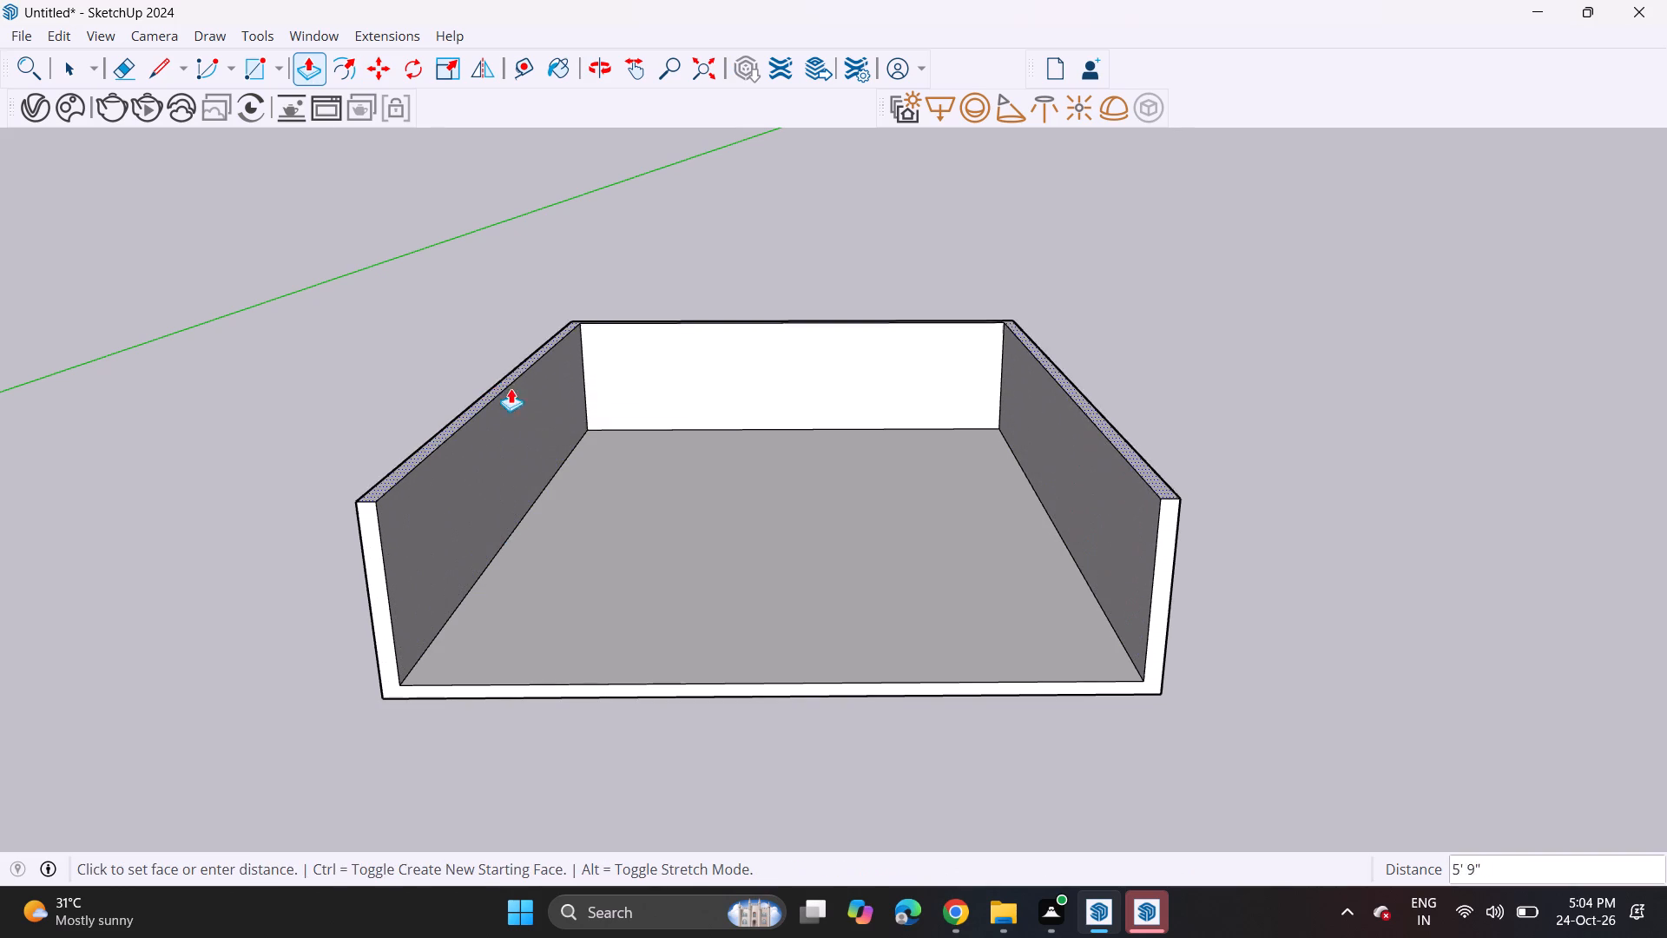
key("1")
type("0'")
key("Return")
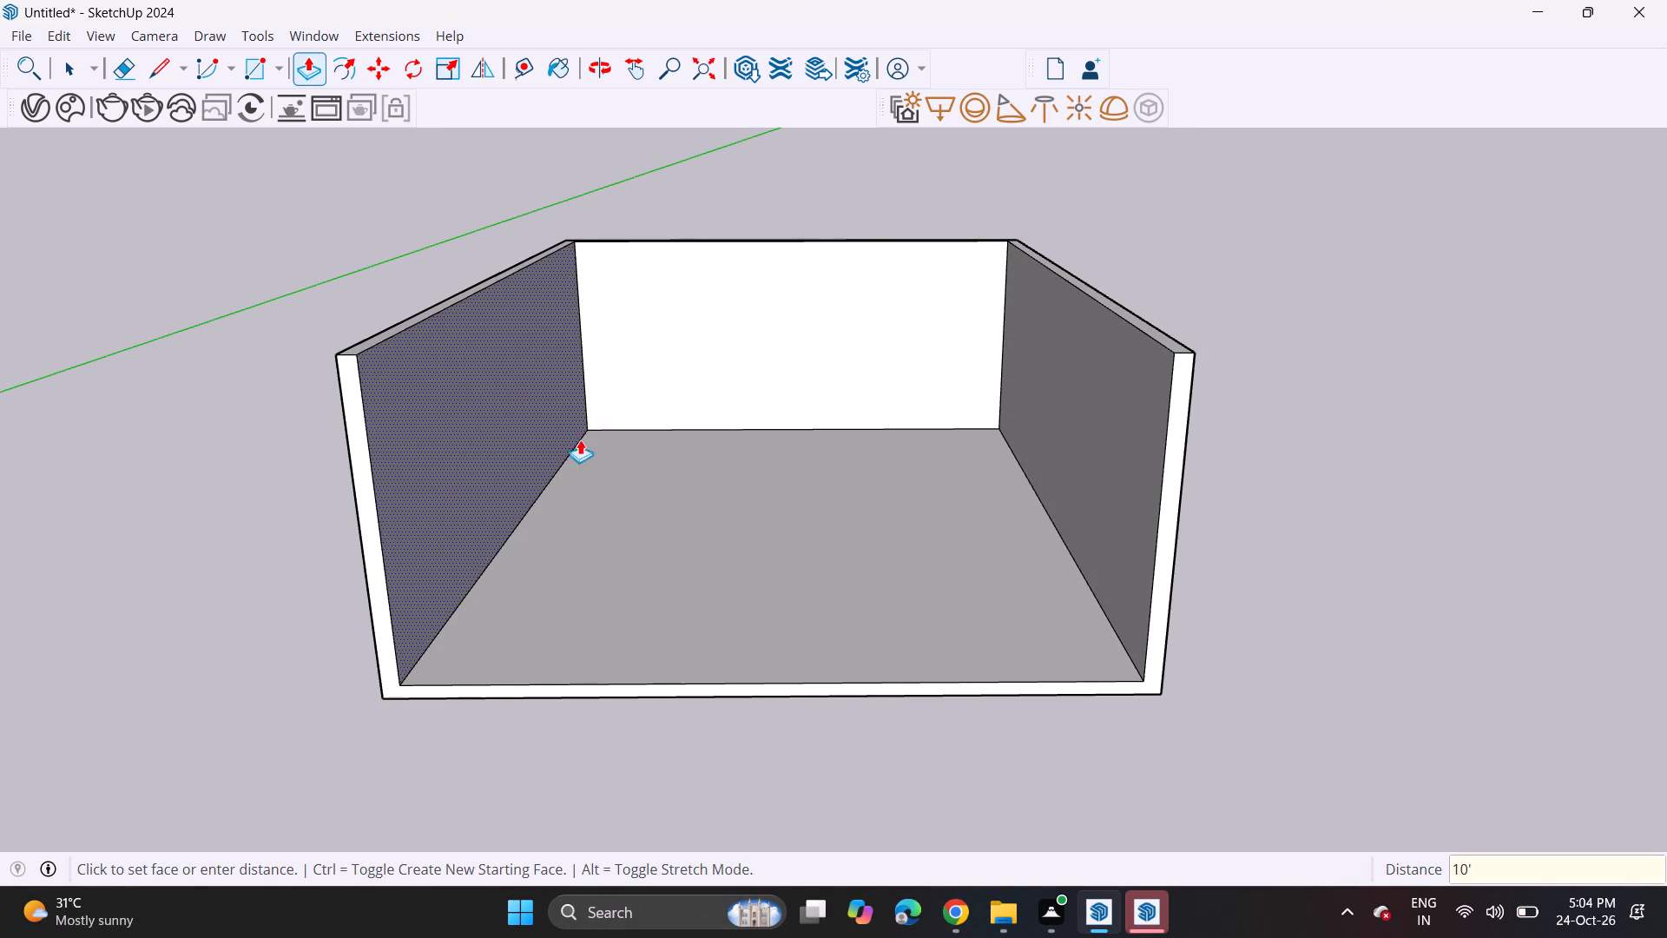
Examine the three-walled room from inside and from above.
middle_click_drag(580, 439, 603, 377)
scroll(691, 361, "up", 4)
middle_click_drag(715, 388, 714, 357)
scroll(714, 357, "up", 1)
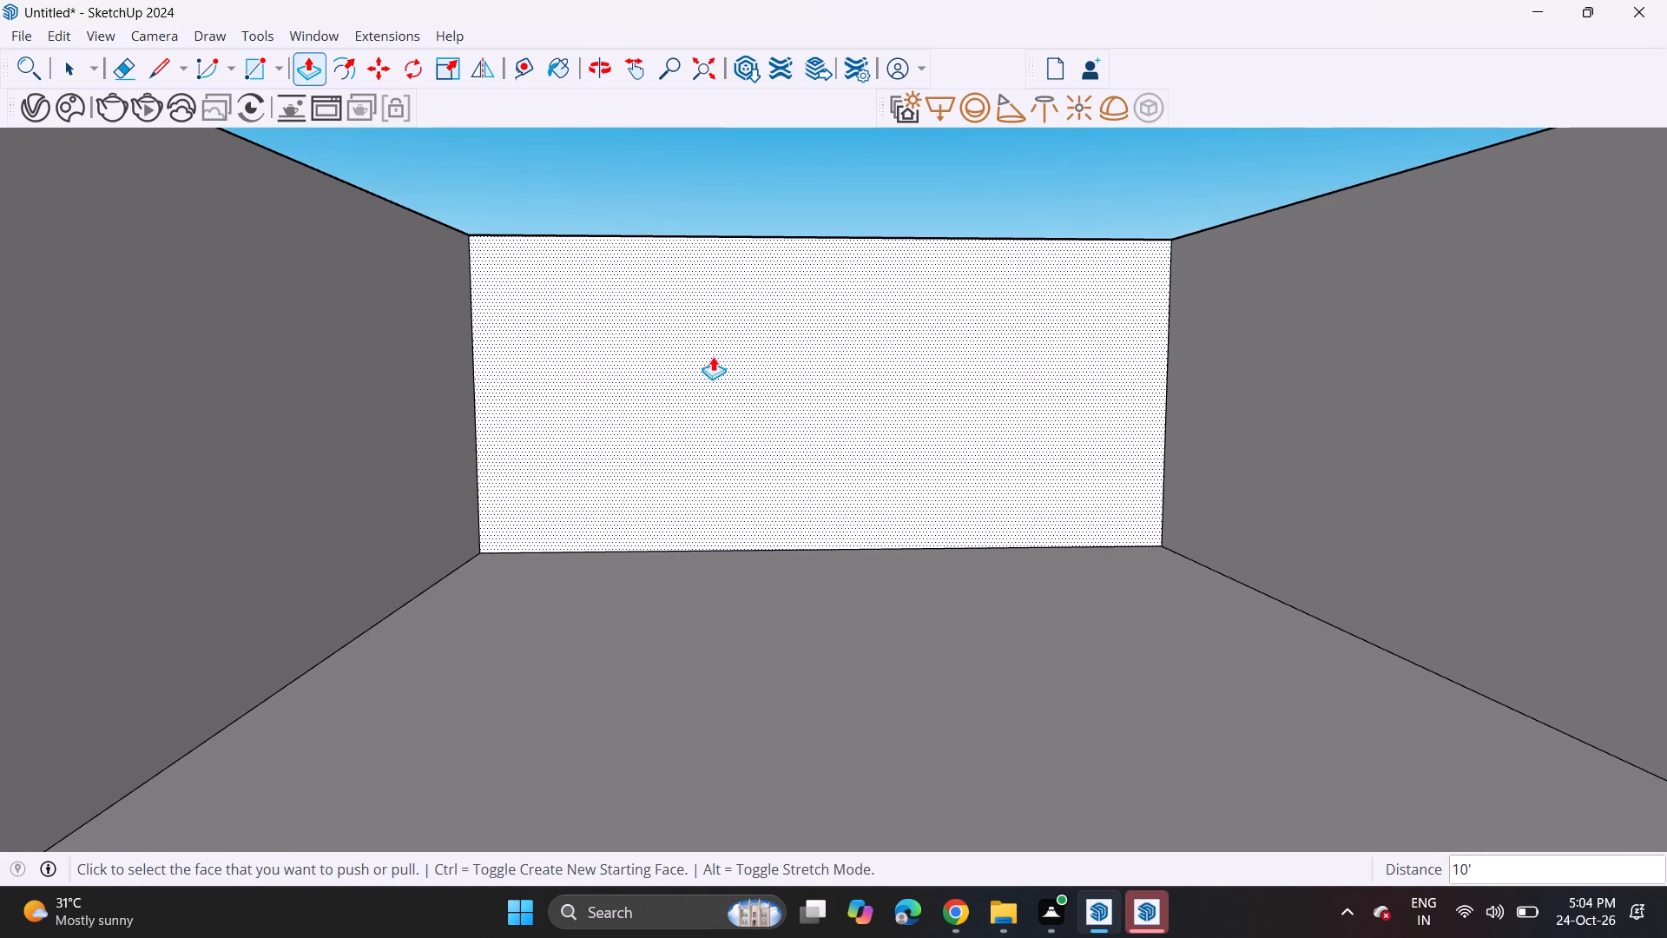
middle_click_drag(713, 356, 550, 374)
middle_click_drag(609, 374, 659, 376)
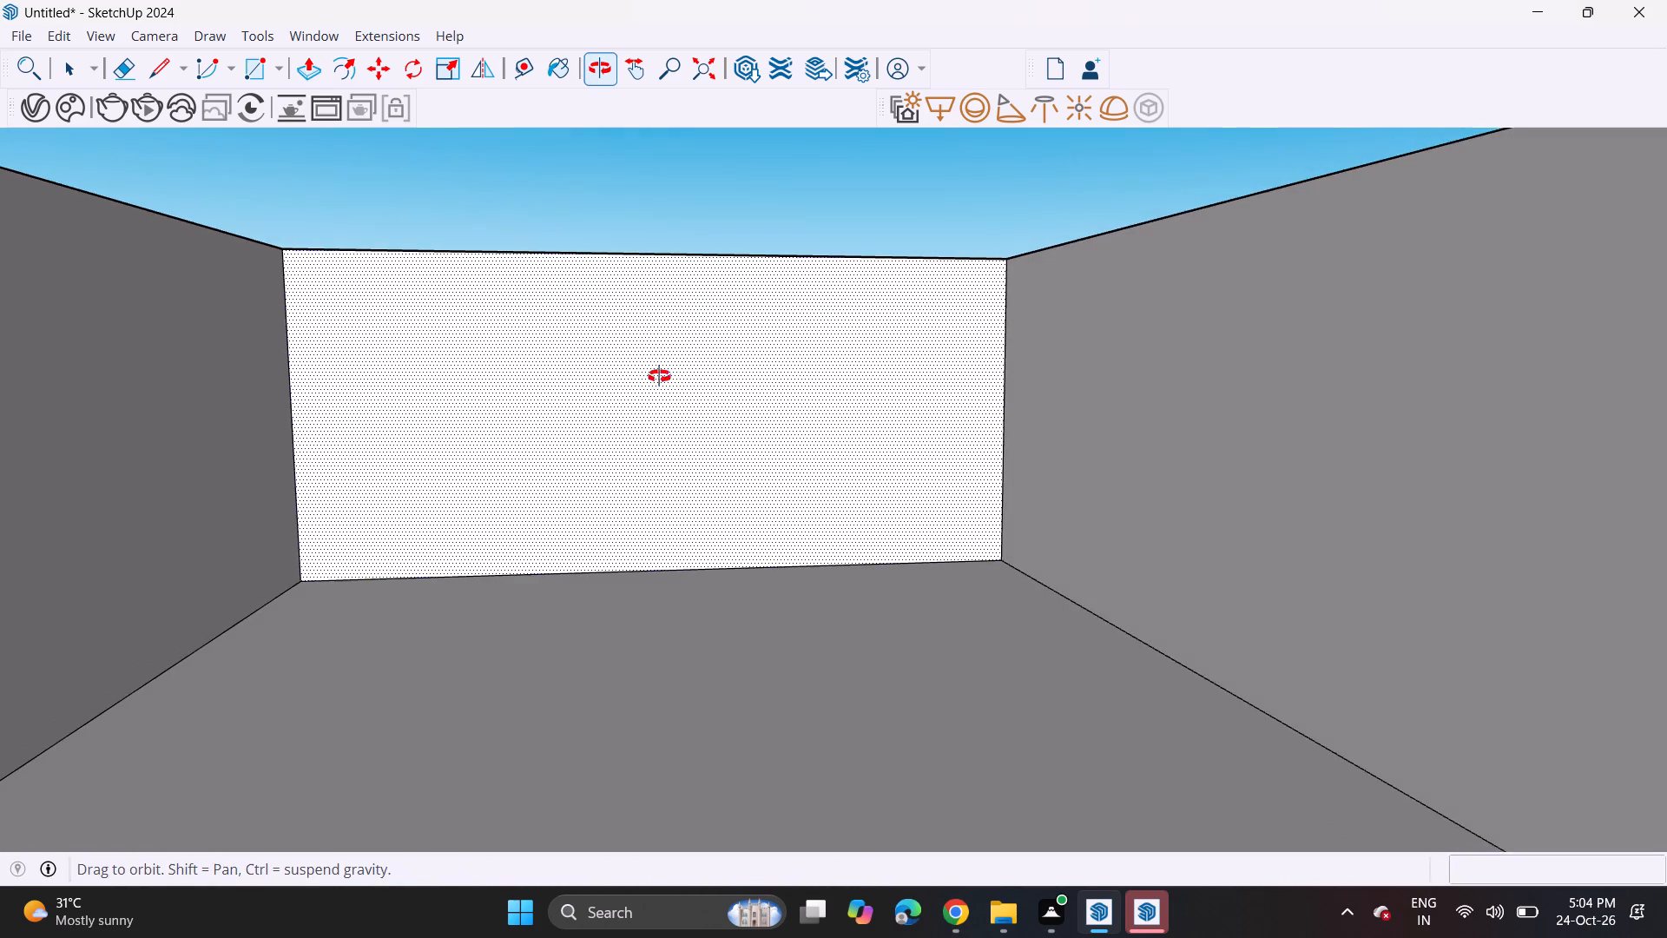
middle_click_drag(659, 376, 660, 376)
middle_click_drag(618, 400, 711, 407, "shift")
middle_click_drag(711, 407, 659, 395)
scroll(618, 385, "down", 2)
scroll(618, 385, "up", 1)
scroll(618, 385, "down", 3)
middle_click_drag(559, 312, 567, 451)
scroll(459, 347, "down", 6)
middle_click_drag(482, 240, 484, 341)
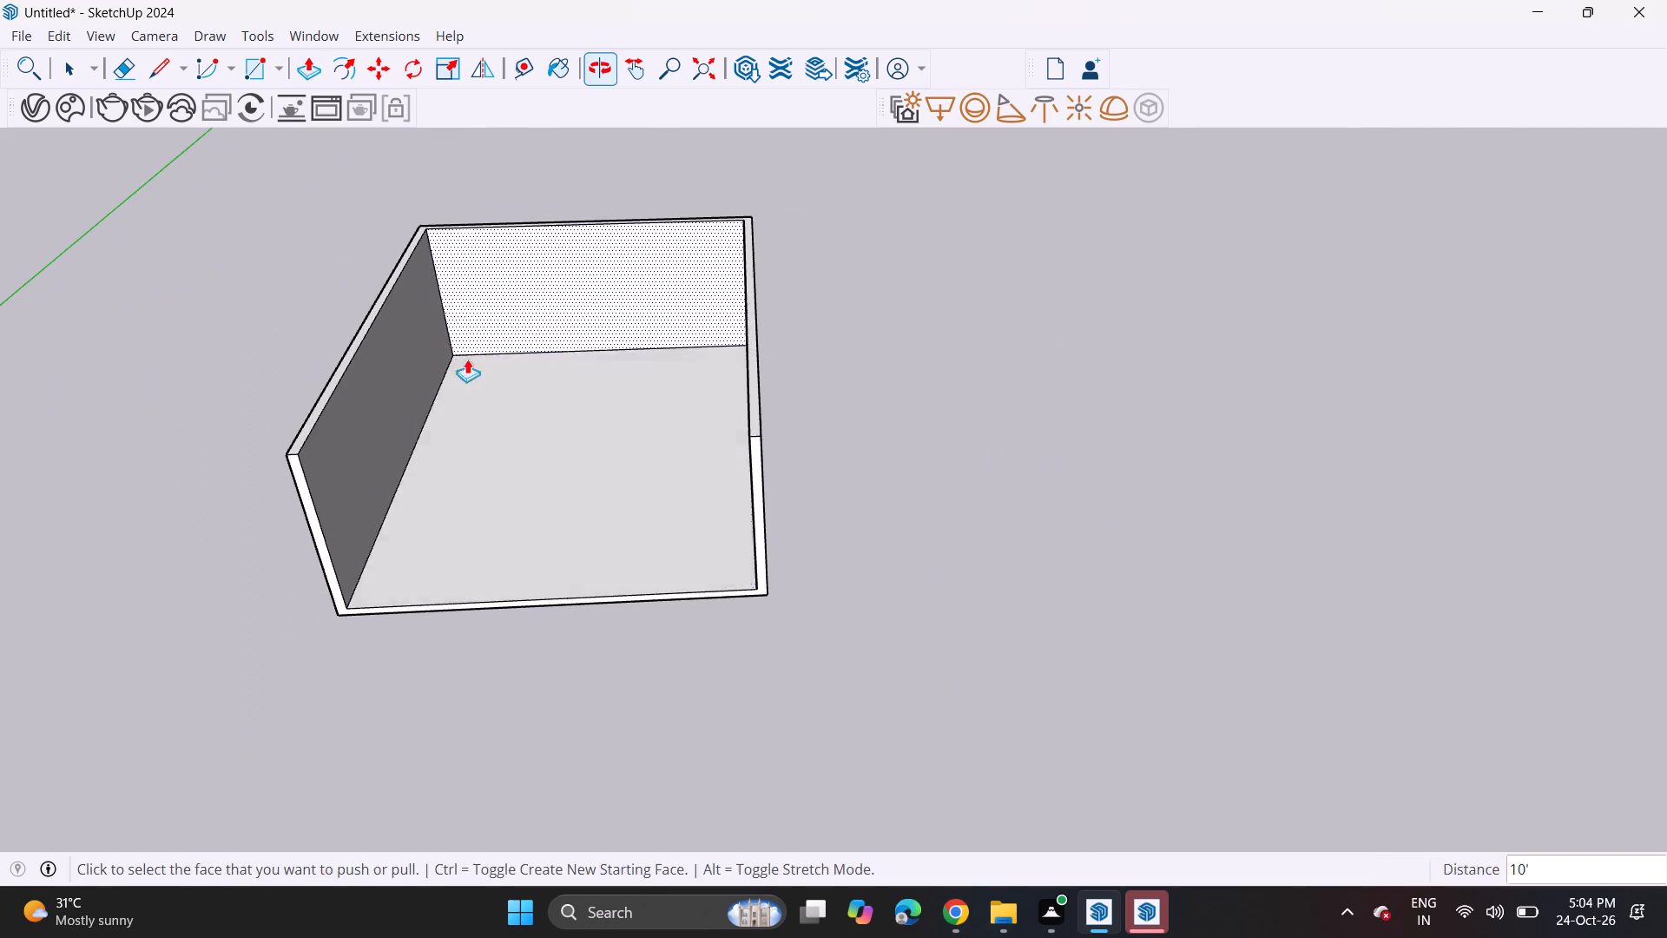
Draw an upright Rotated Rectangle 23' 4 7/8" long and 6" high on the back wall's outer top edge.
left_click(272, 71)
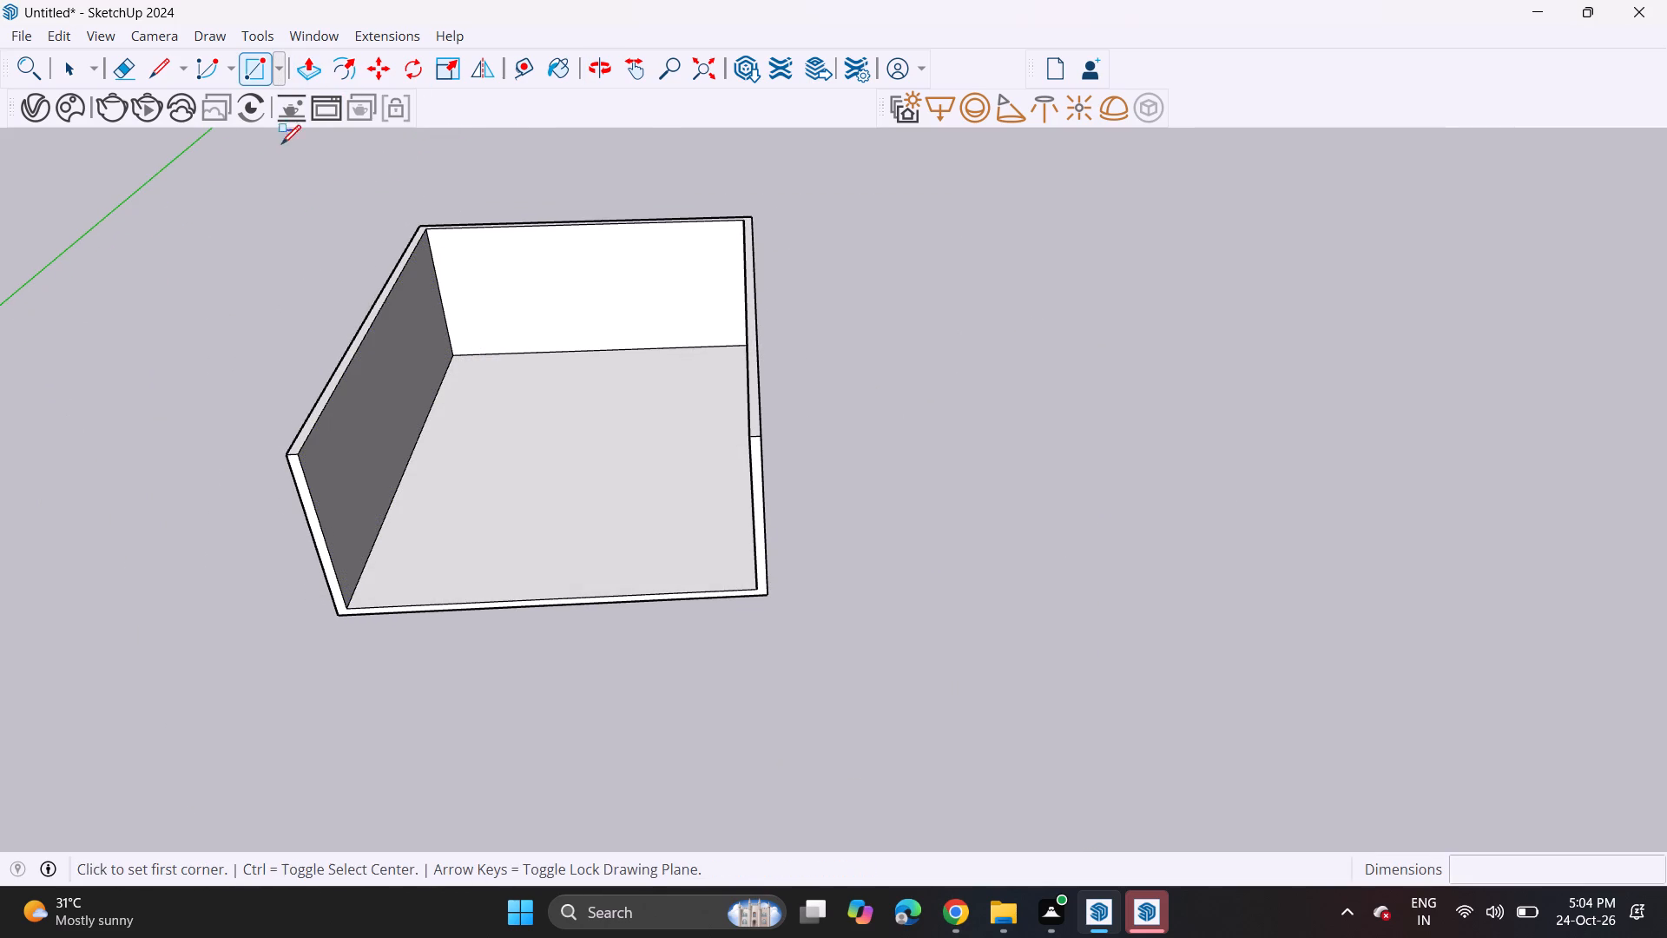
left_click(282, 69)
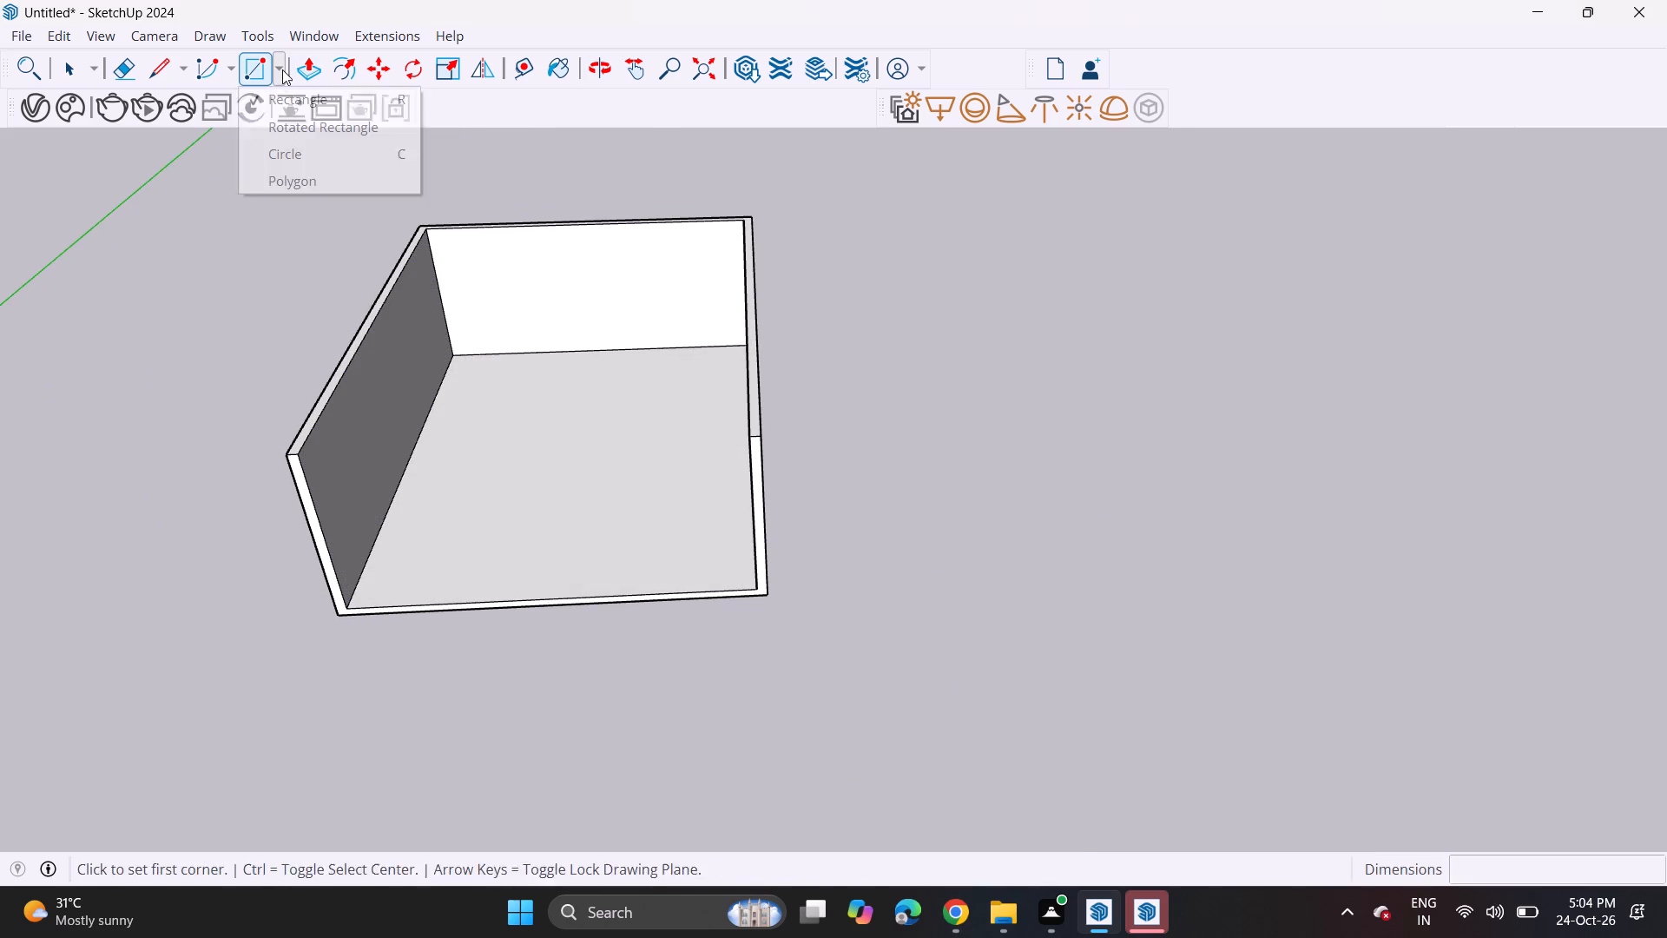
left_click(277, 136)
scroll(442, 215, "up", 11)
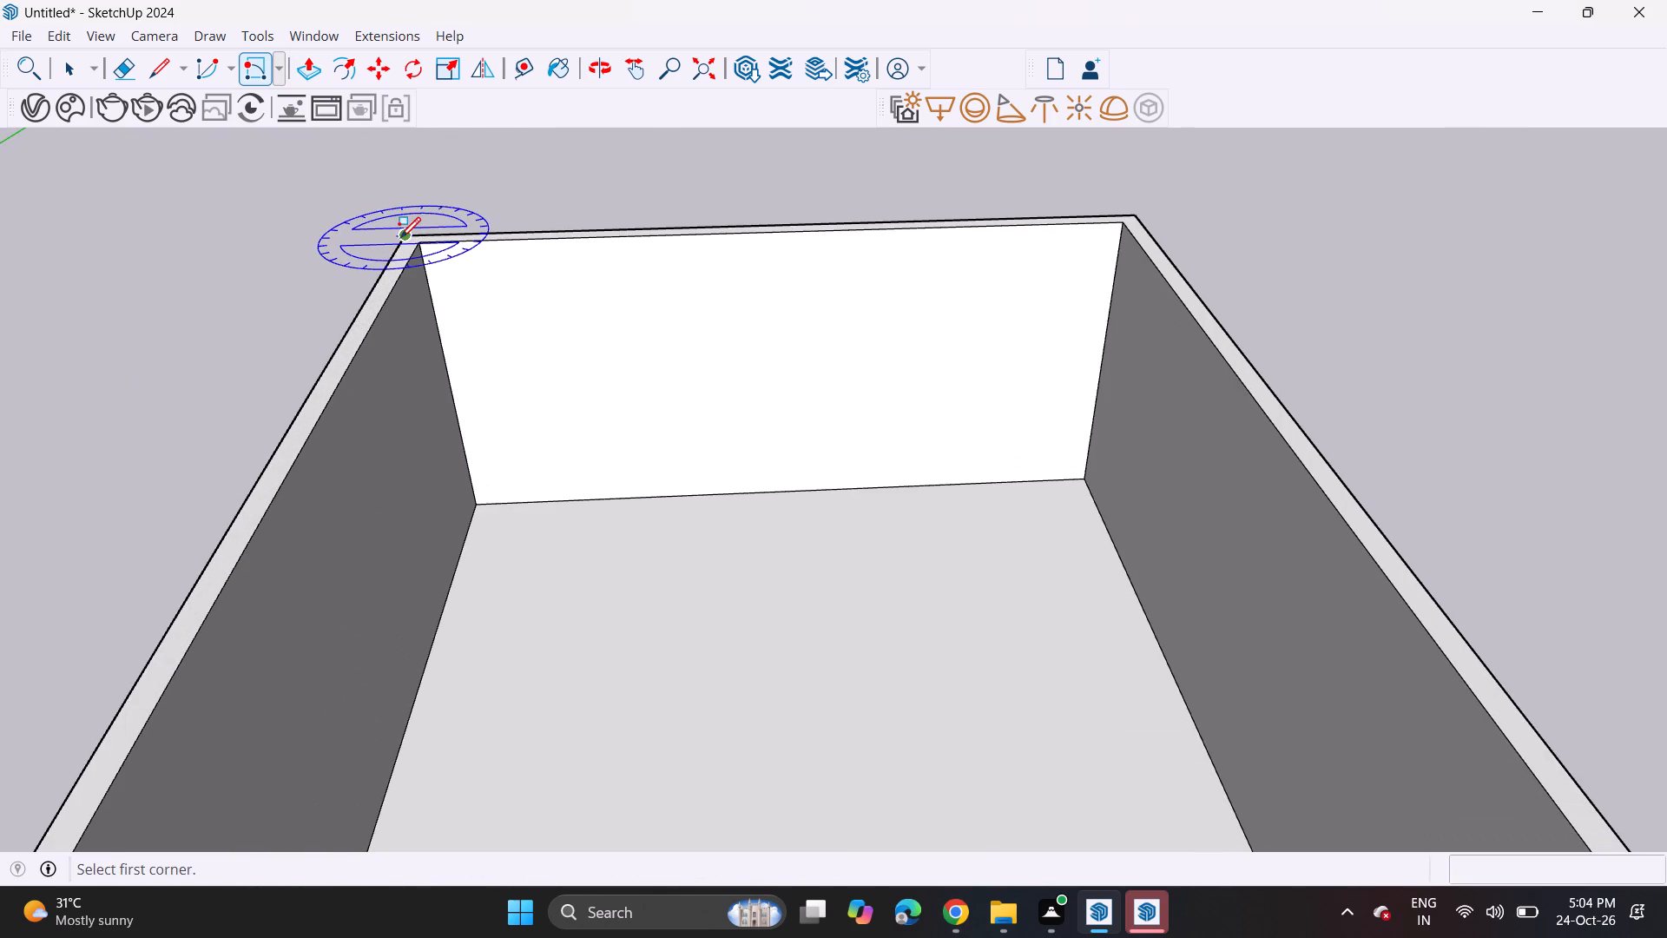
left_click(399, 237)
left_click(1139, 217)
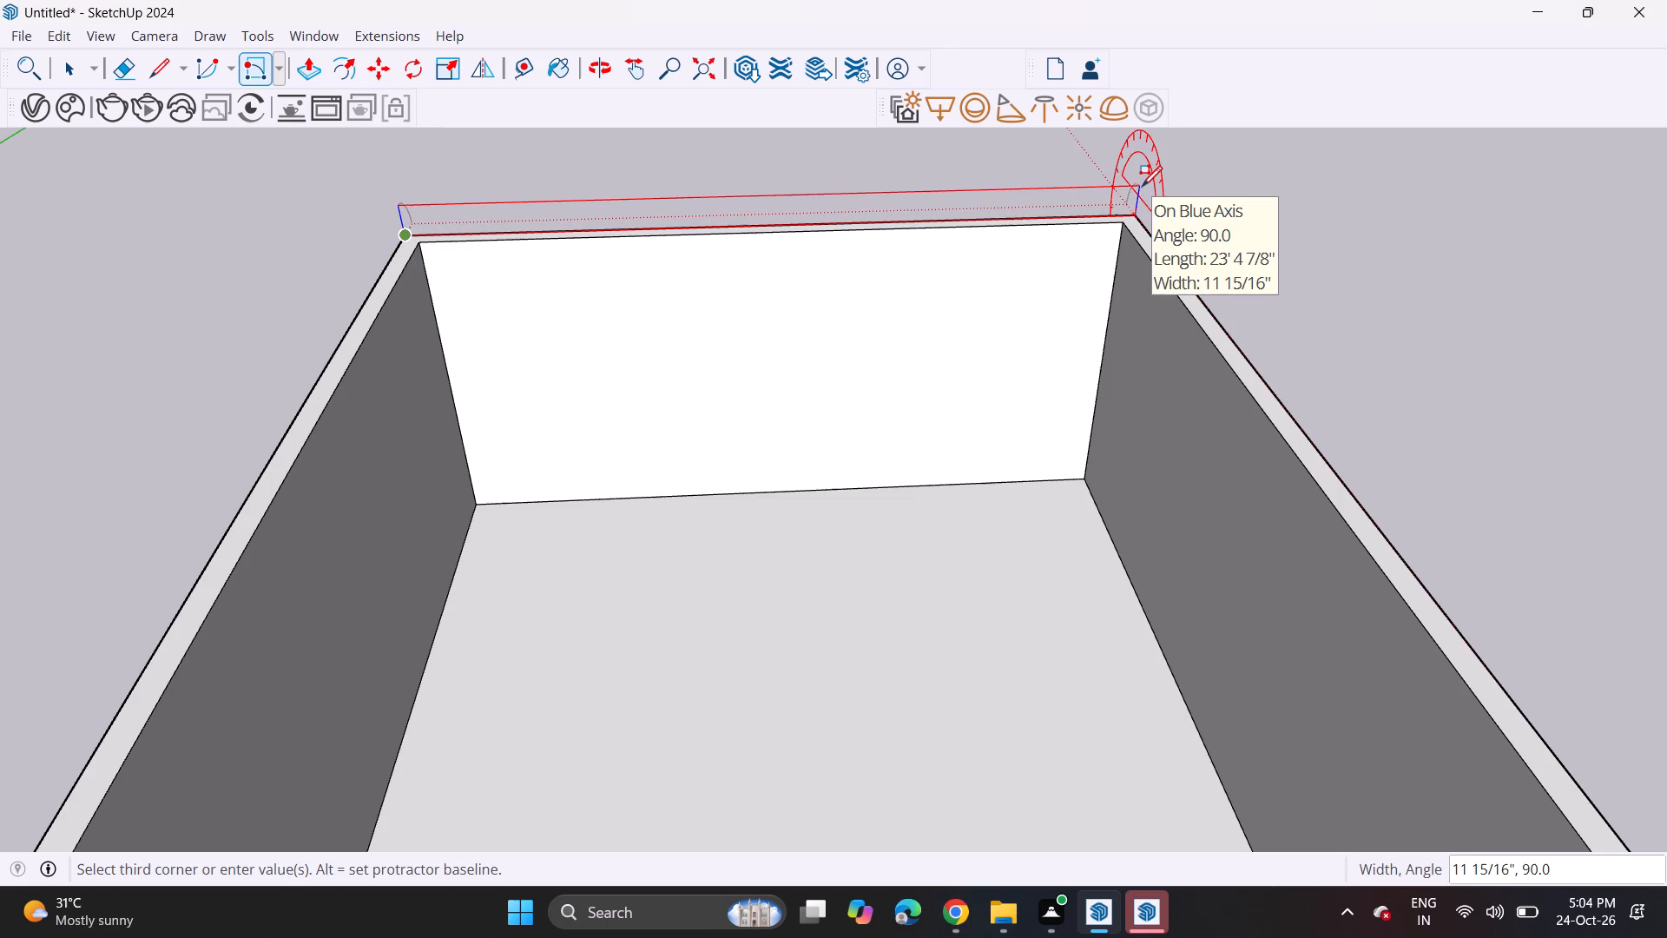
key("6")
key("Return")
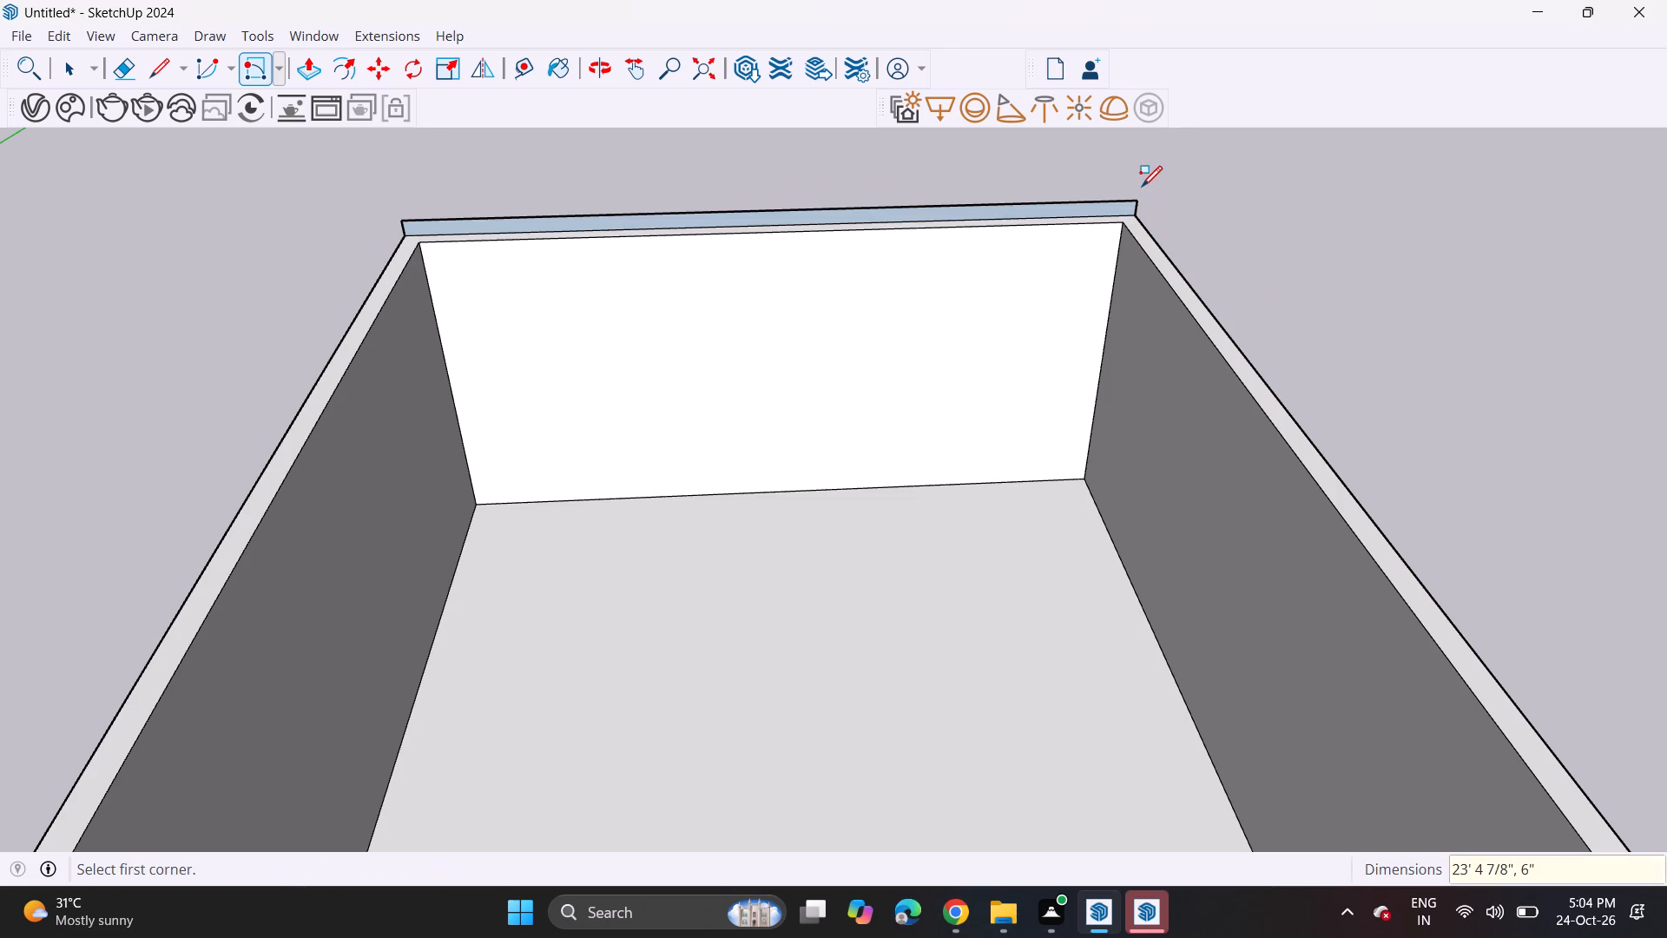
Push/Pull the 6" strip about 29' 9 1/16" forward to the room's open front, forming the ceiling slab.
left_click(297, 71)
left_click(445, 227)
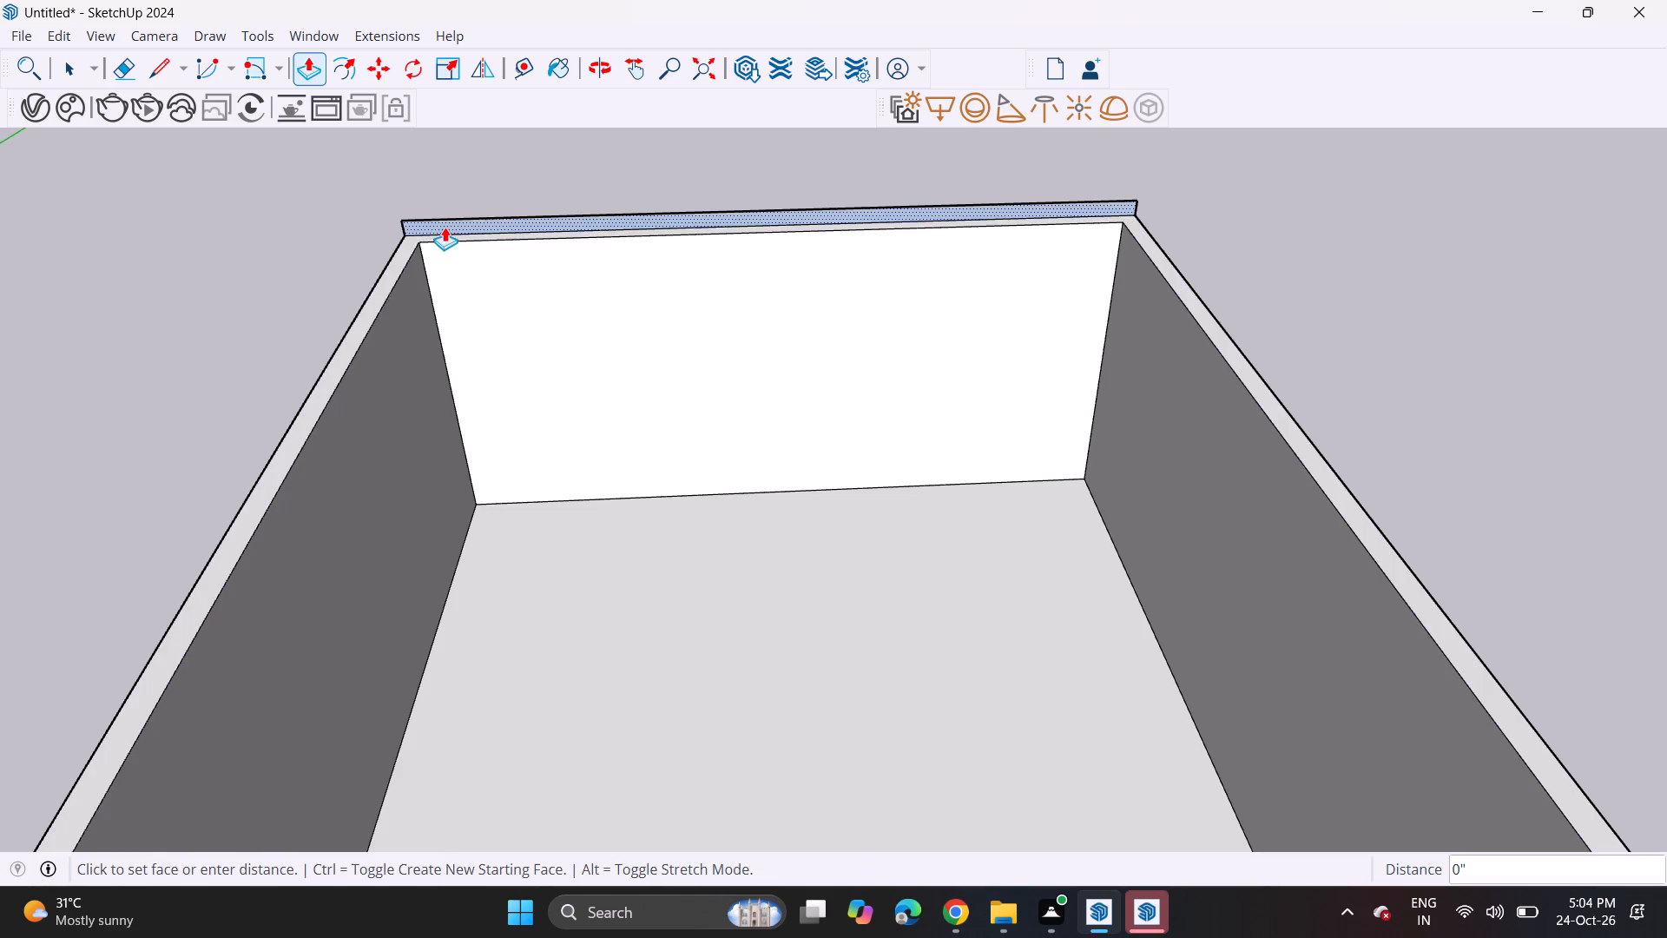
scroll(370, 334, "down", 3)
scroll(388, 411, "down", 6)
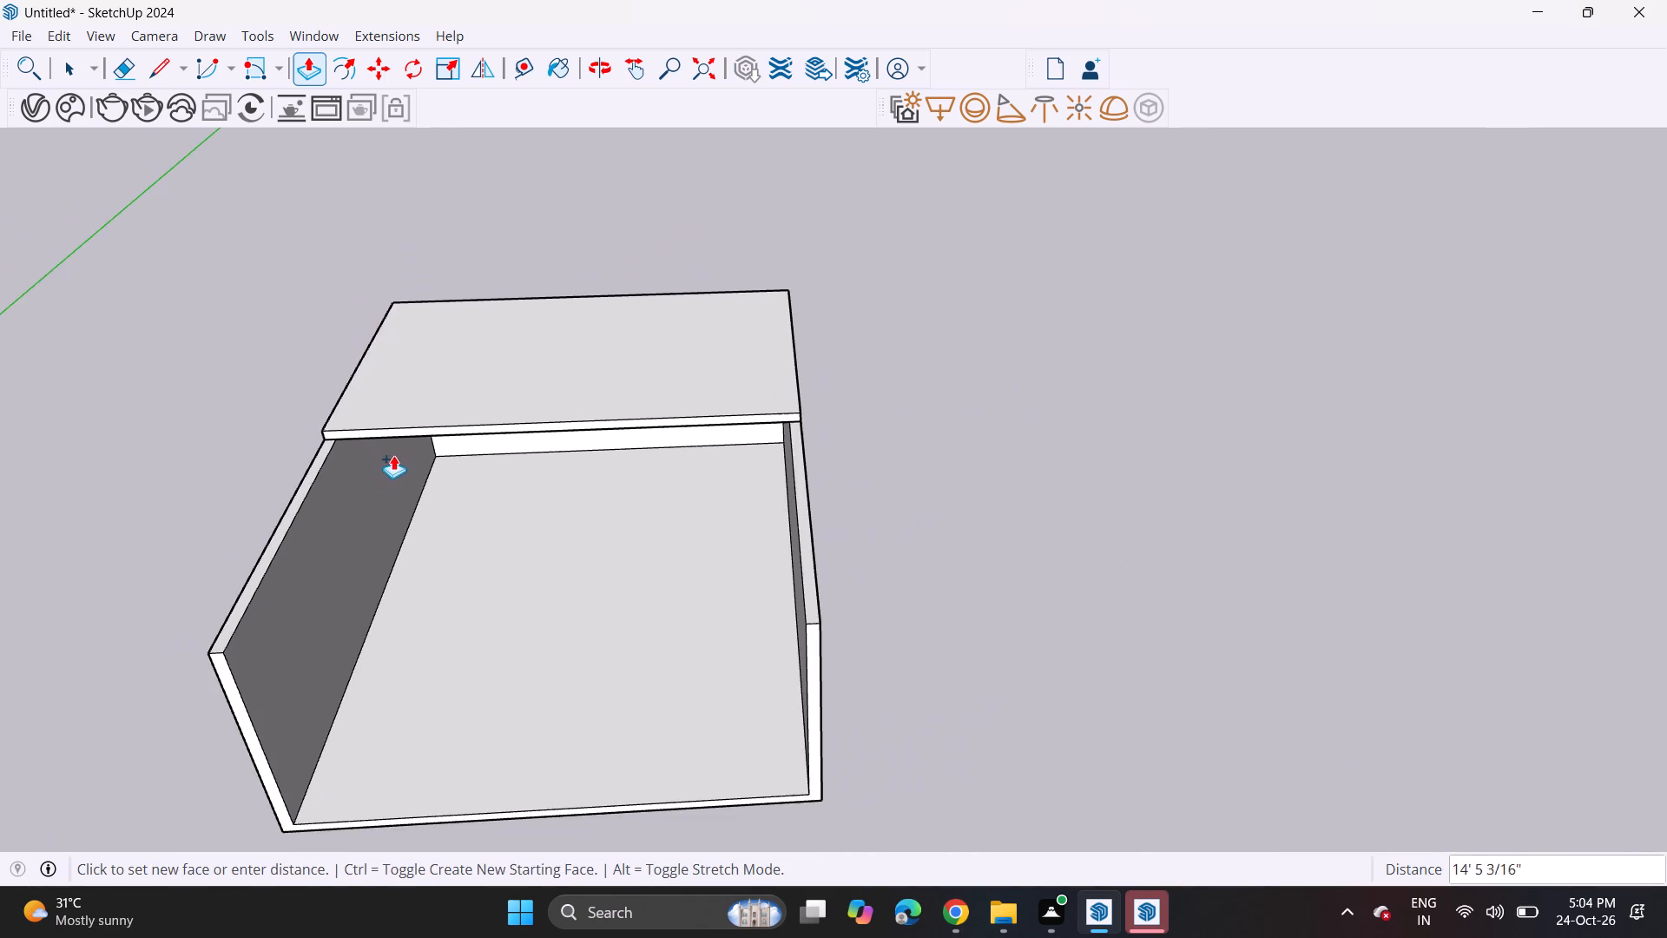
middle_click_drag(407, 462, 486, 308, "shift")
left_click(358, 493)
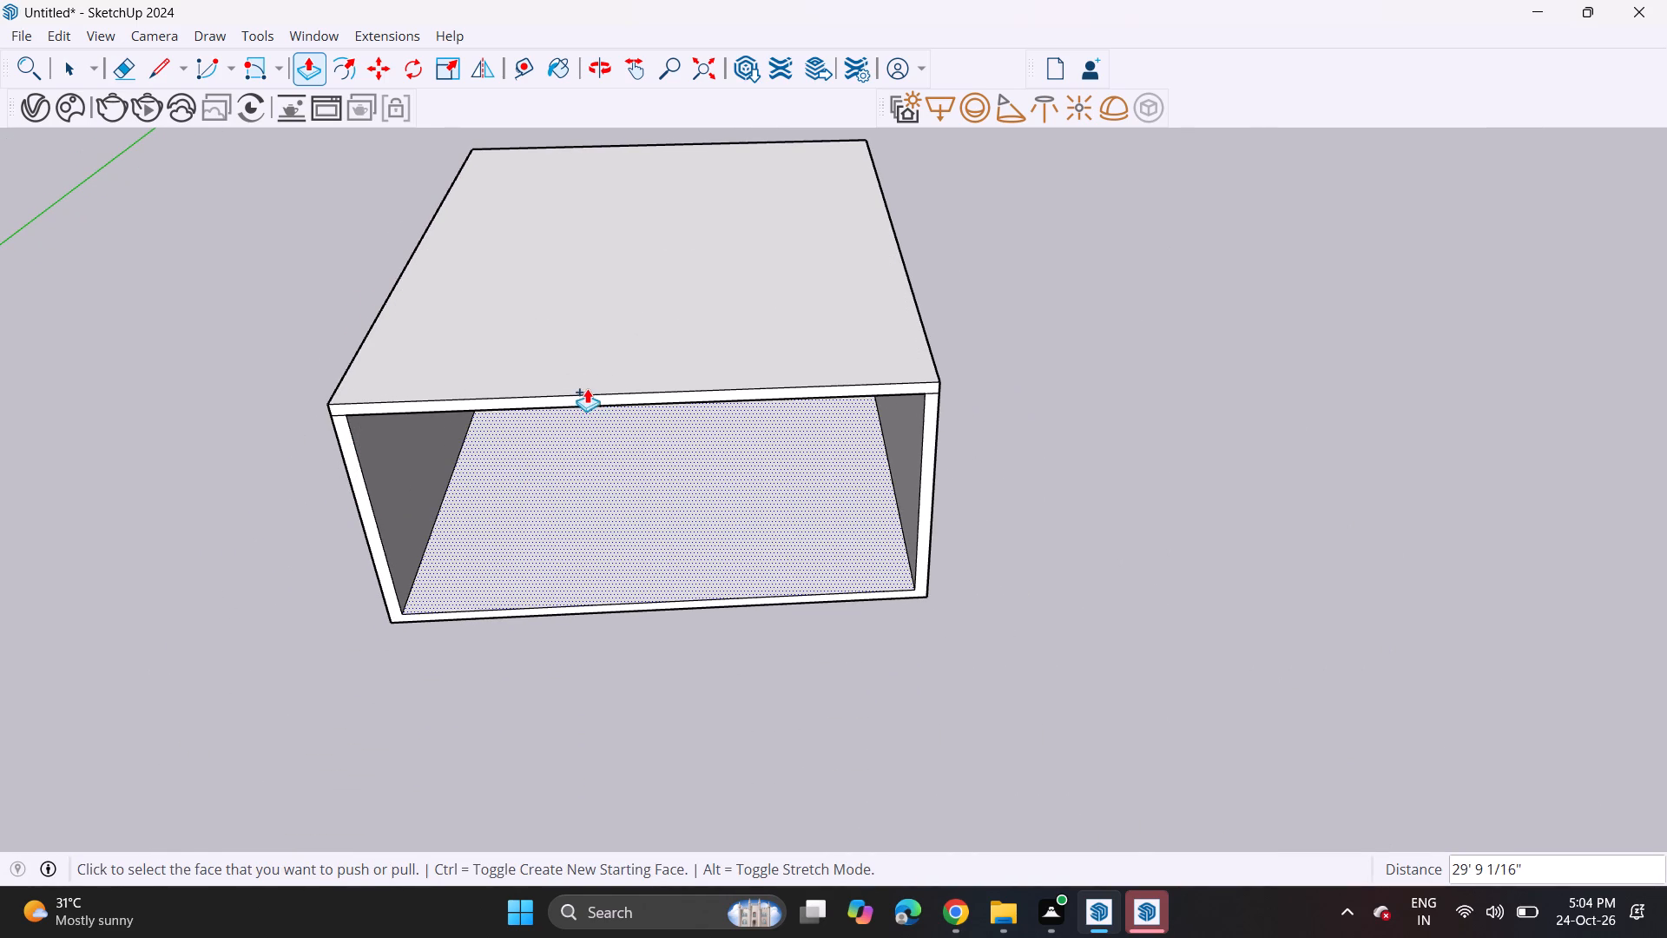
middle_click_drag(609, 421, 633, 217)
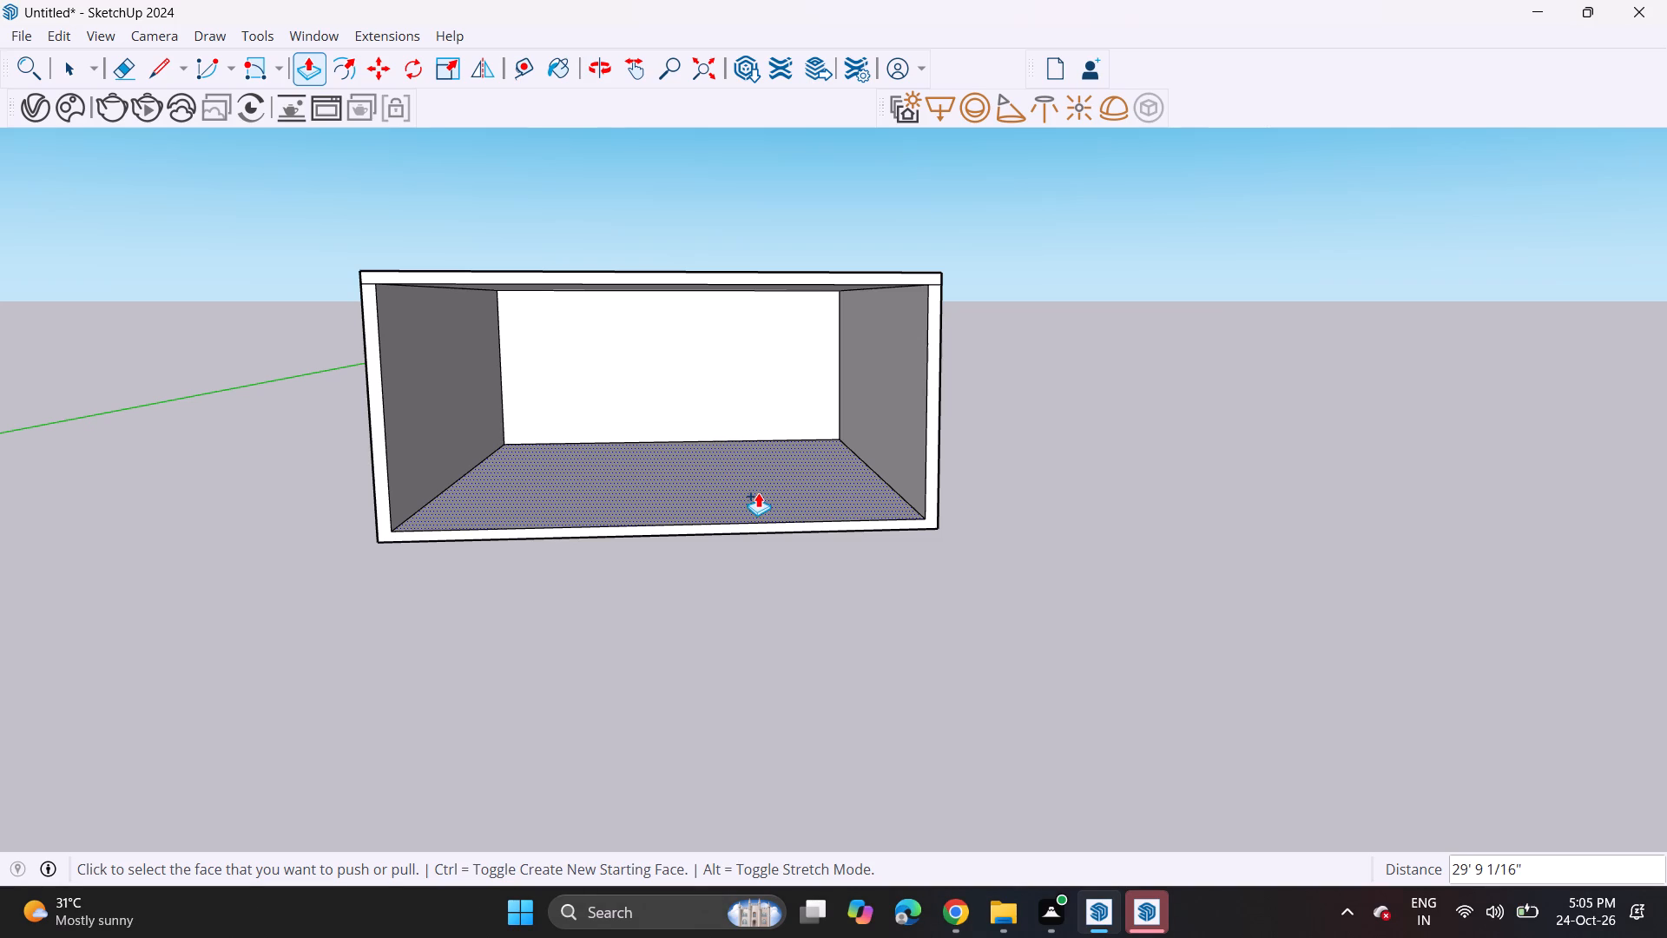
Switch to File Explorer, open the pink-and-white kitchen reference image, examine its layout, and return to the SketchUp model.
left_click(985, 915)
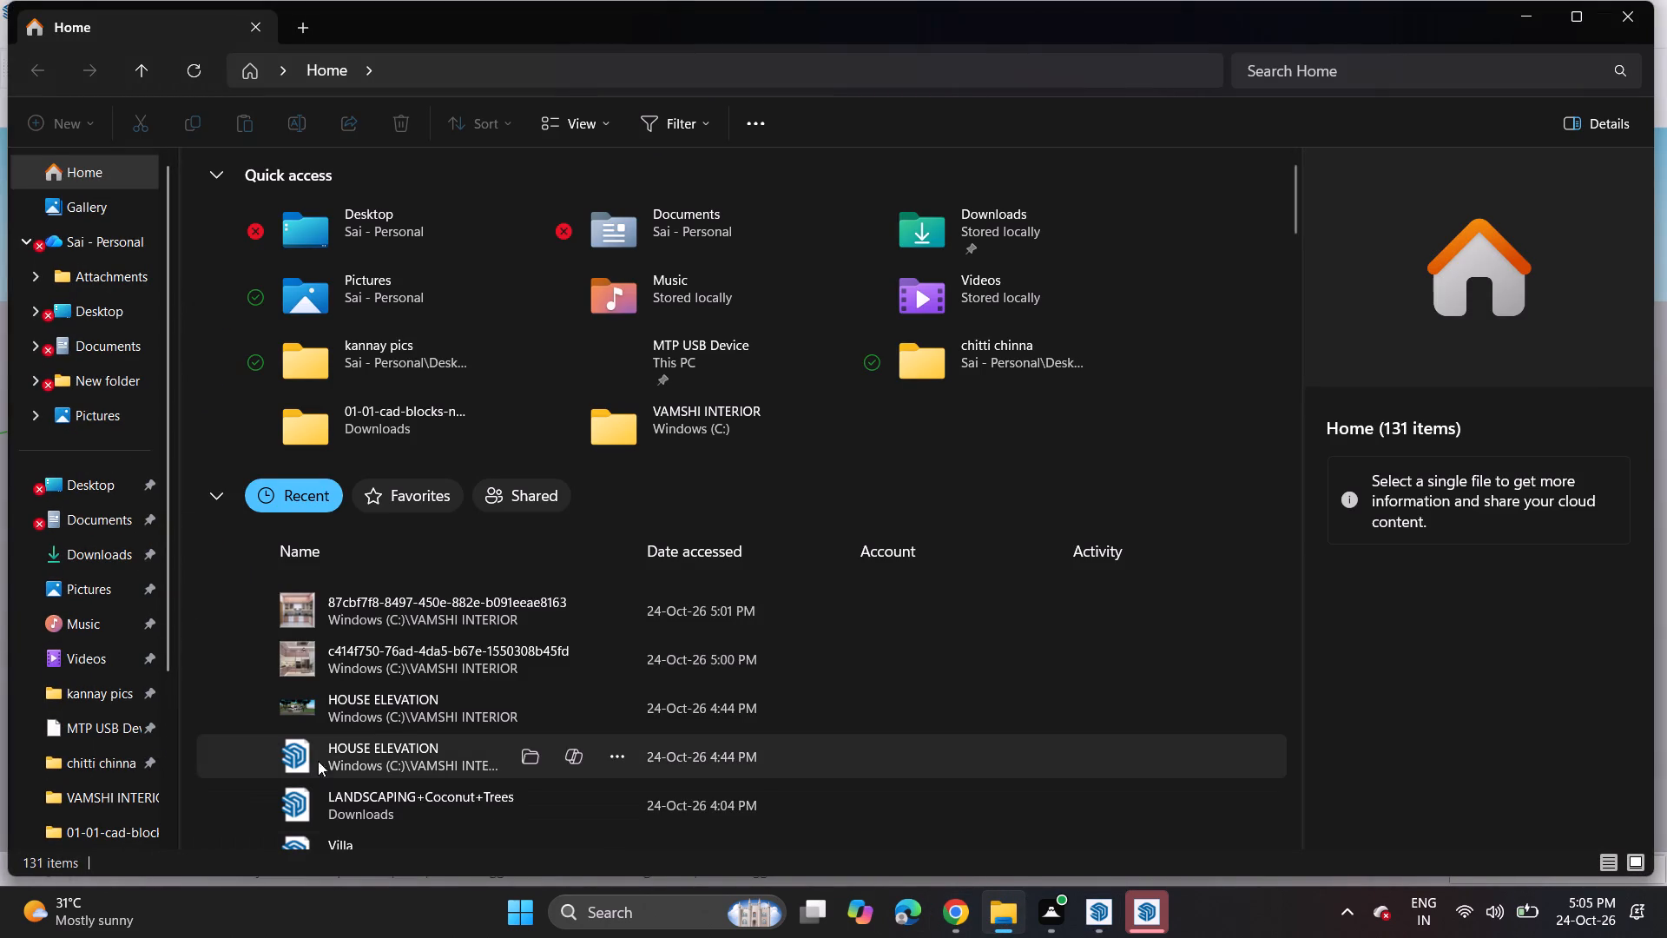
double_click(332, 666)
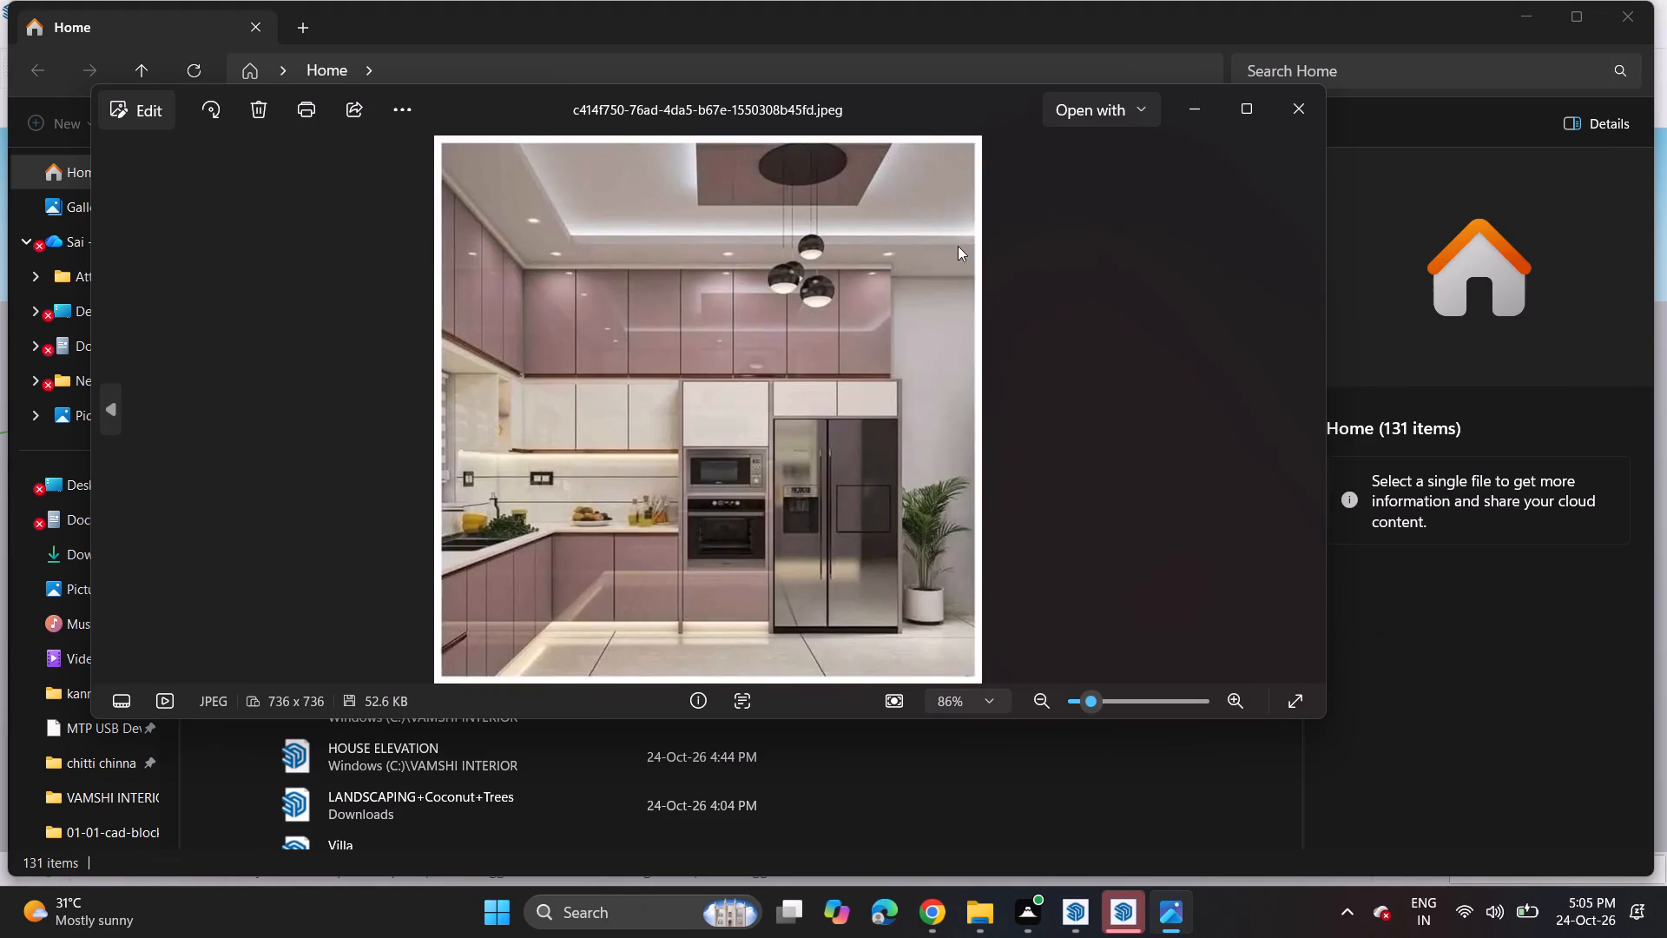
left_click(1282, 92)
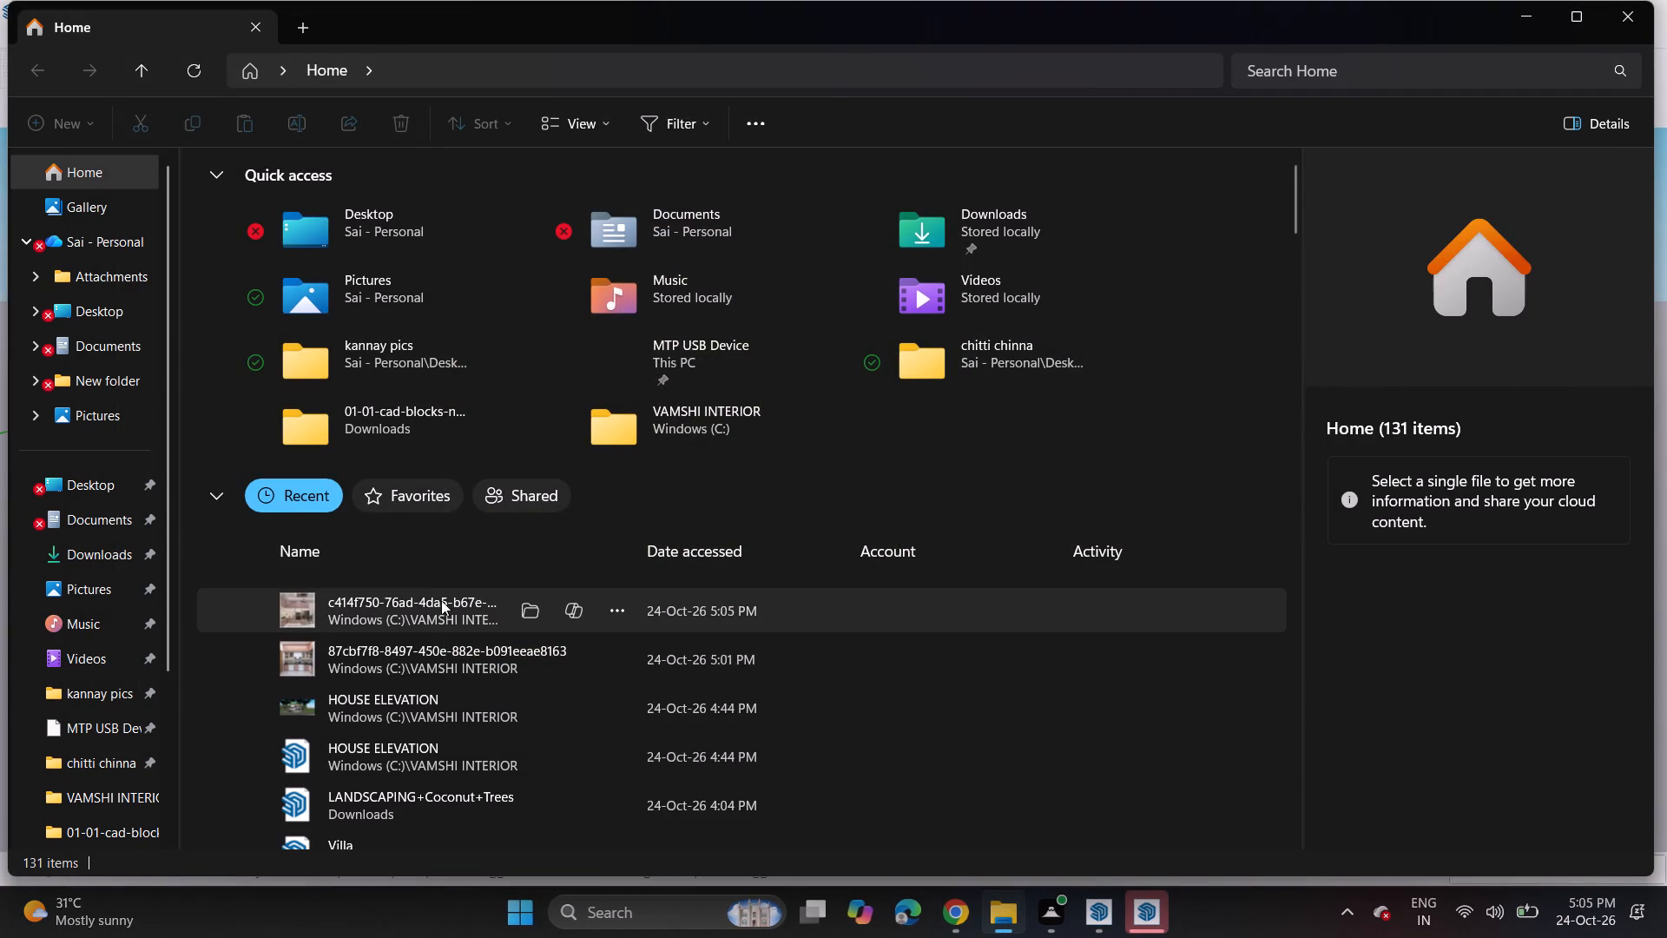
double_click(427, 595)
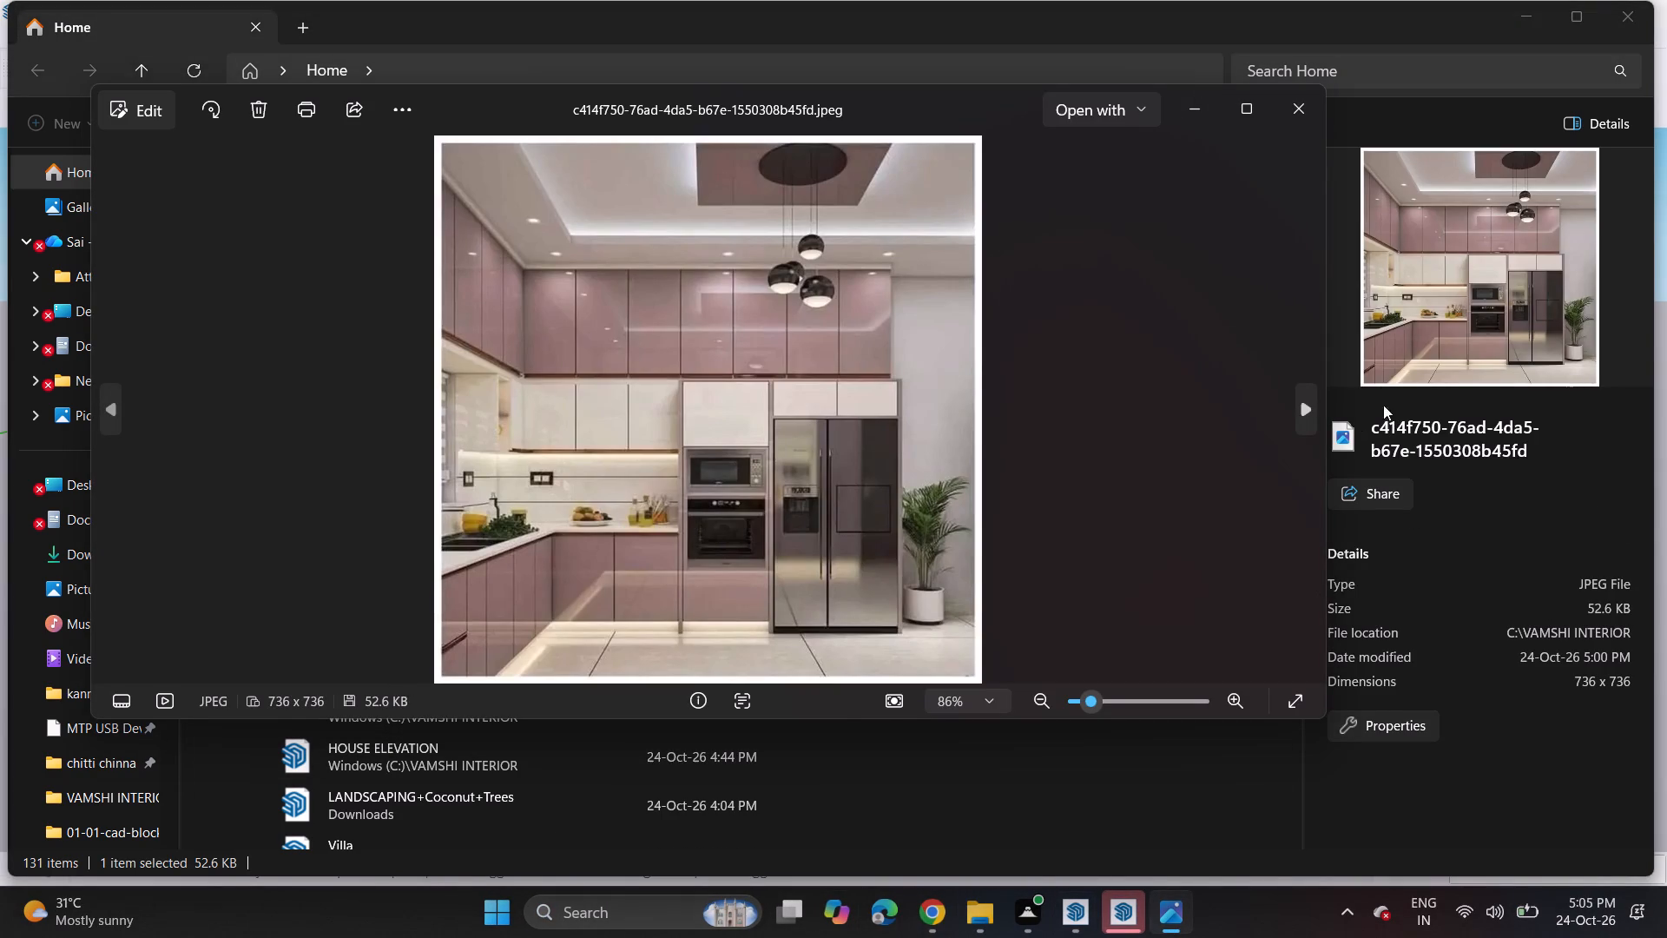
left_click(1519, 18)
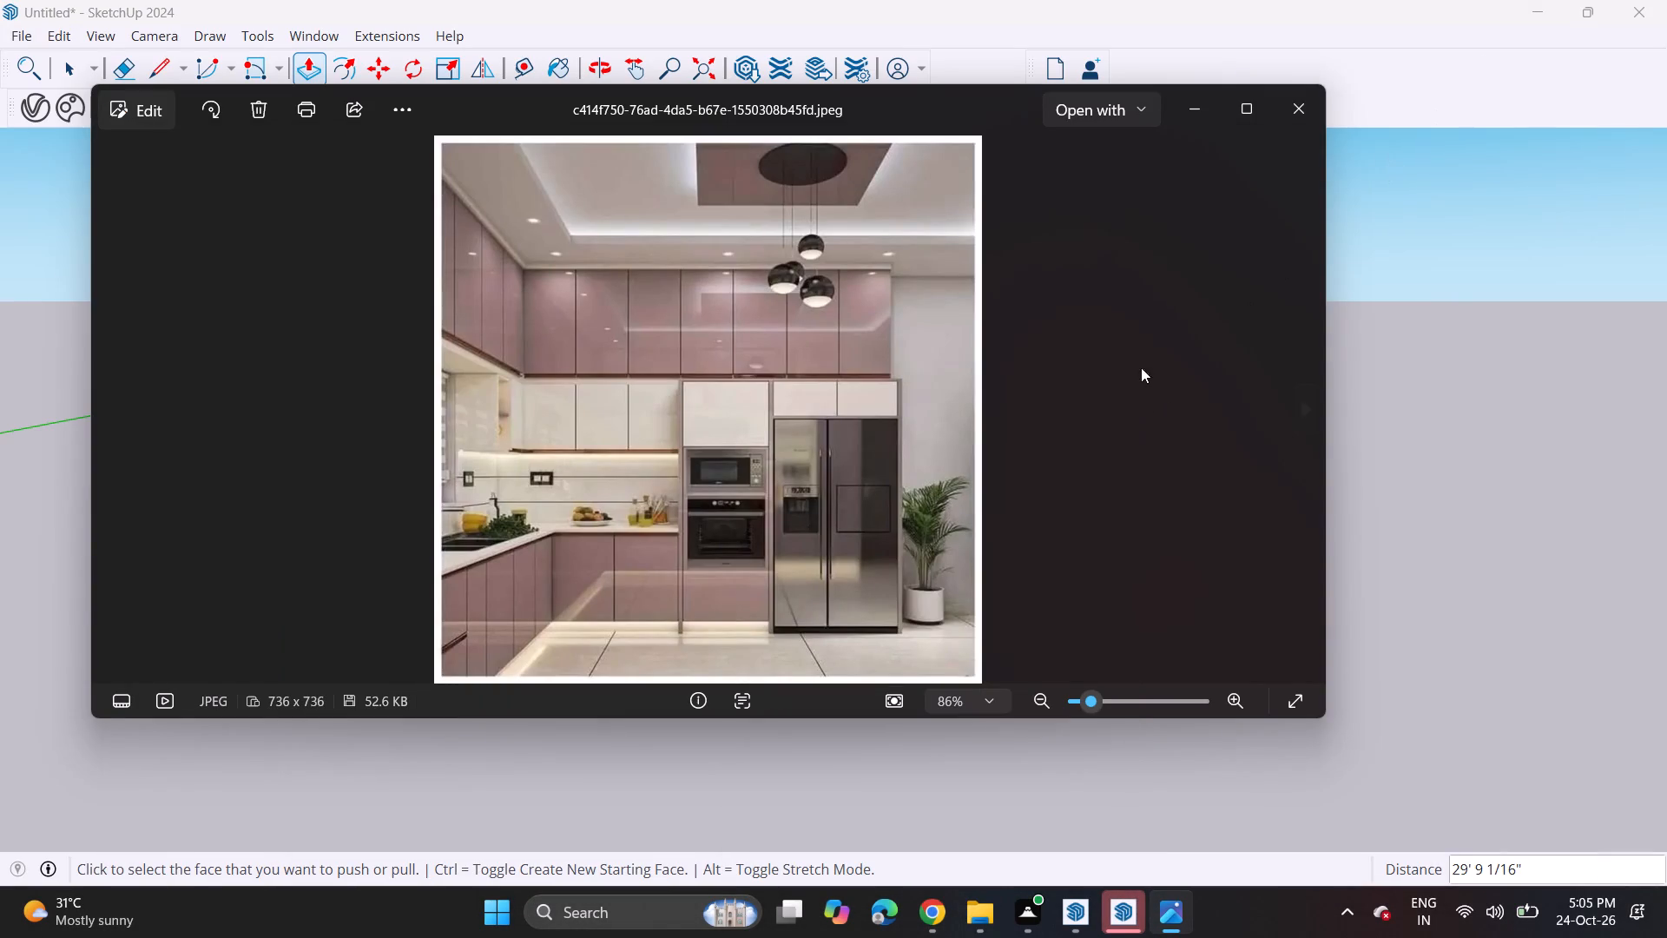
left_click(1181, 130)
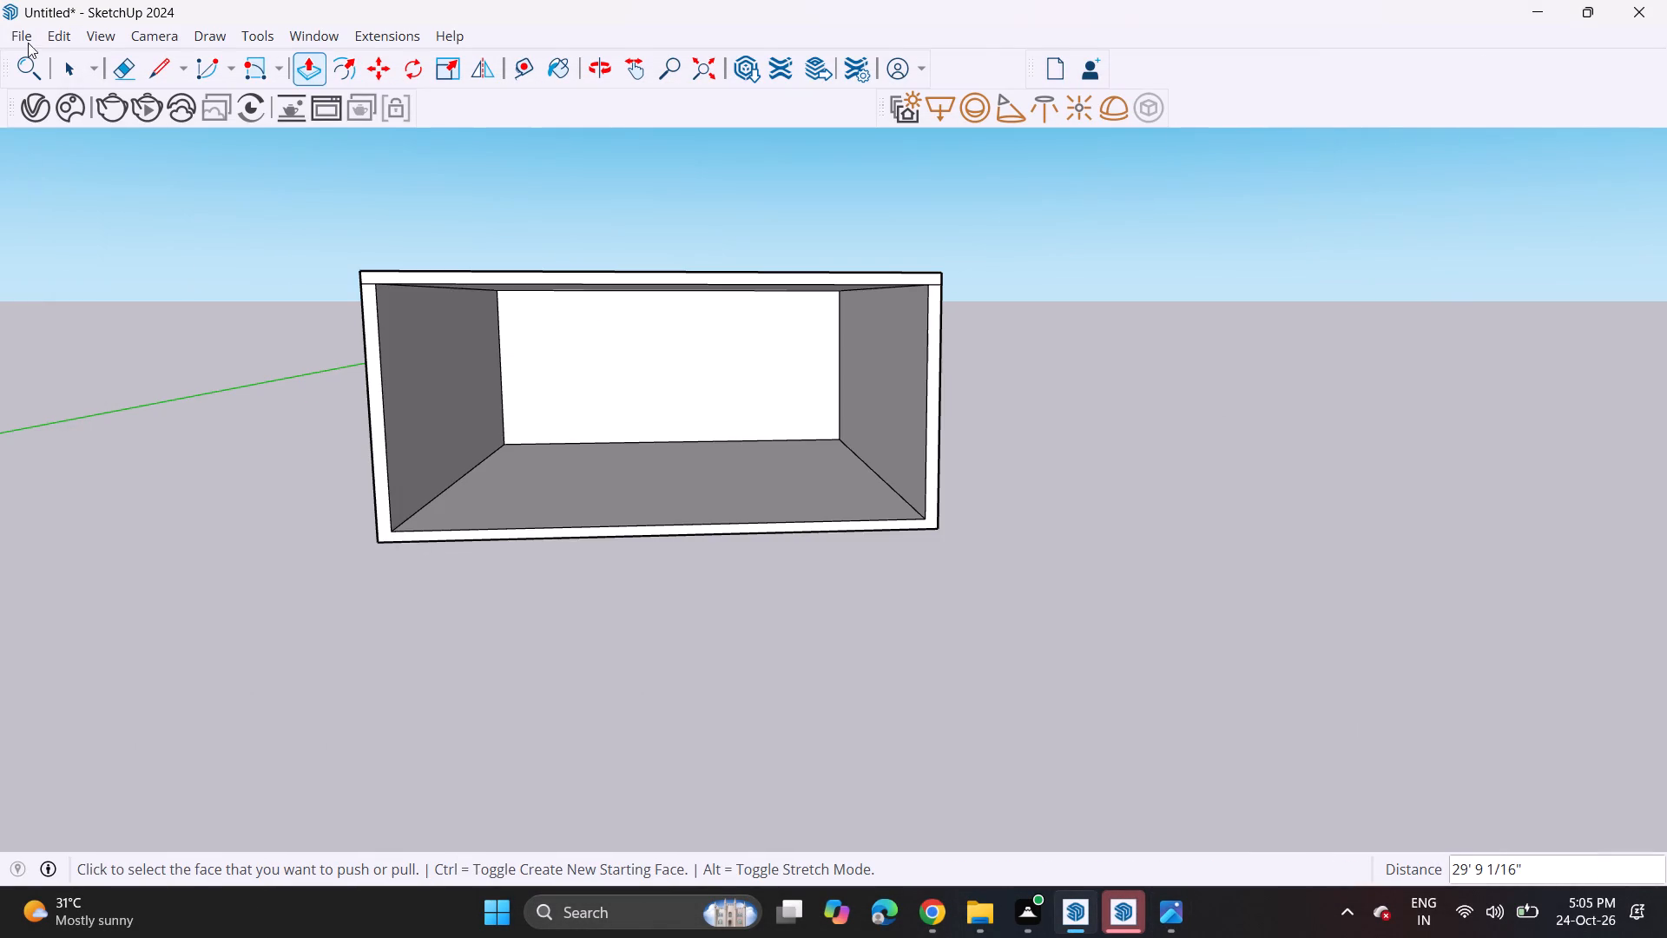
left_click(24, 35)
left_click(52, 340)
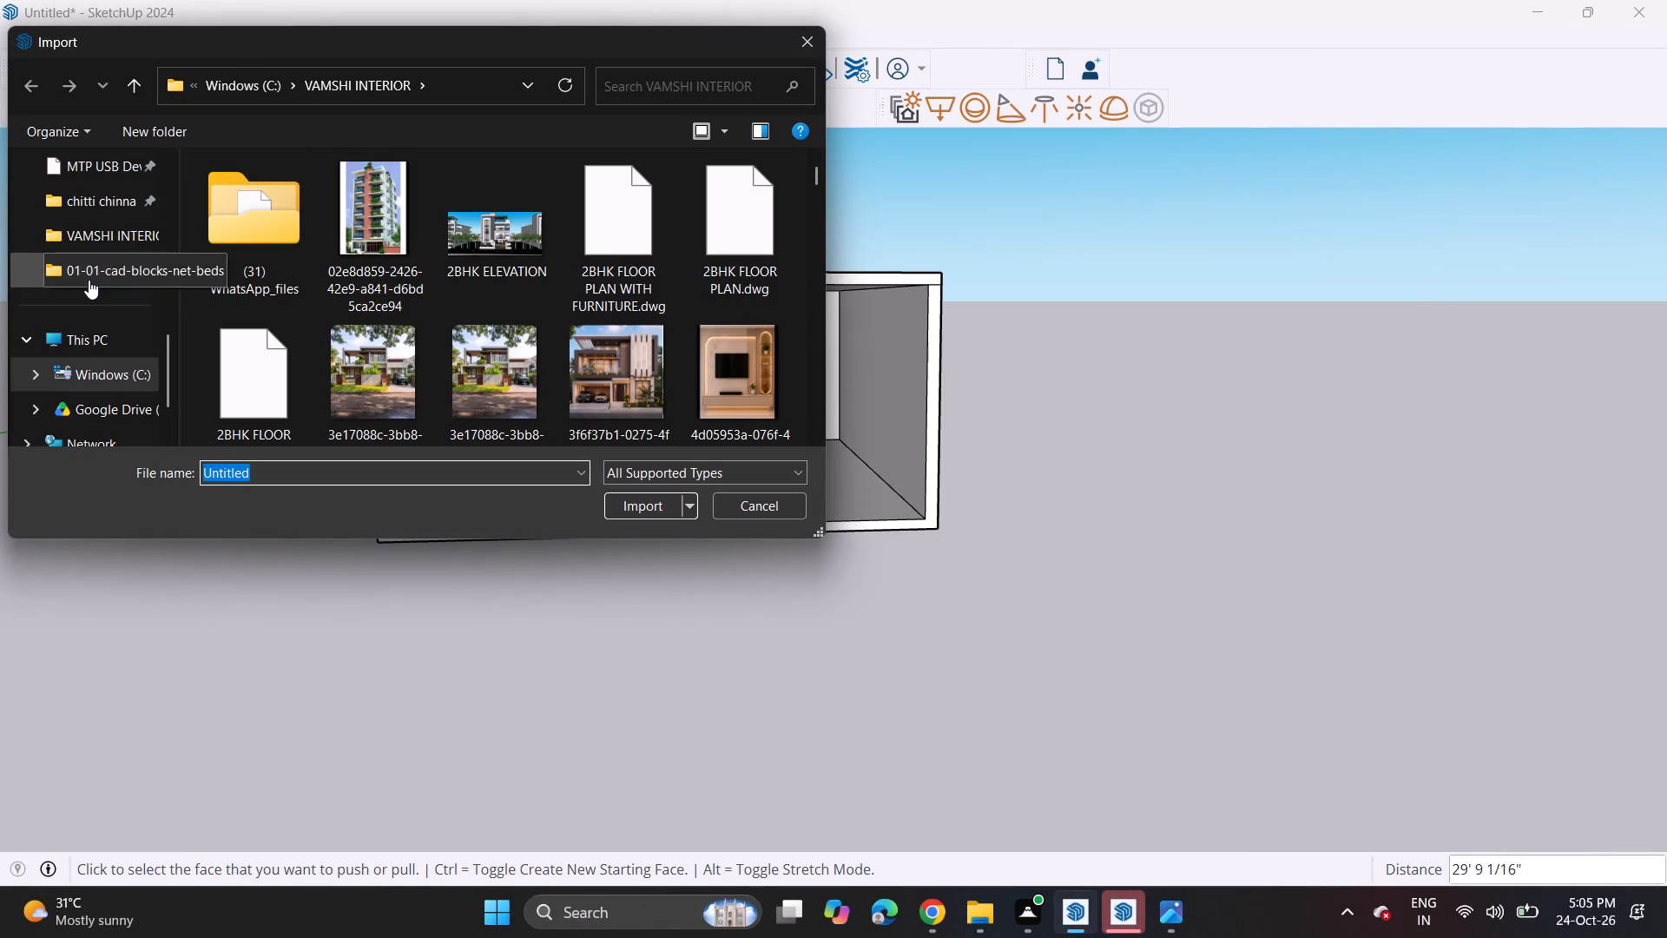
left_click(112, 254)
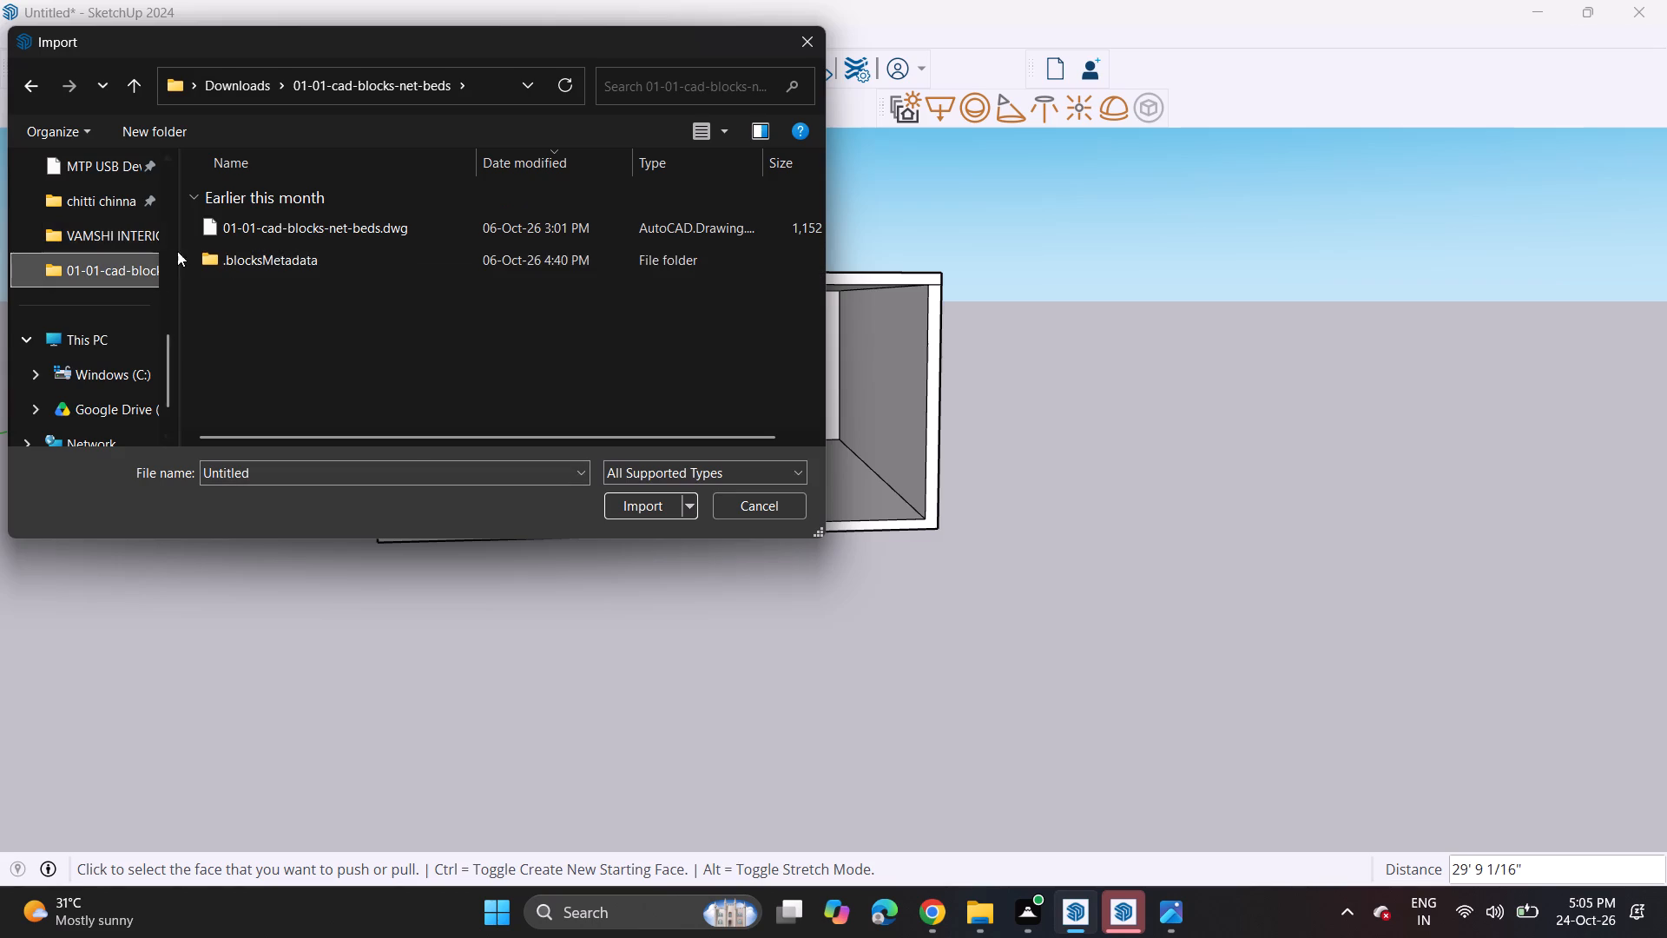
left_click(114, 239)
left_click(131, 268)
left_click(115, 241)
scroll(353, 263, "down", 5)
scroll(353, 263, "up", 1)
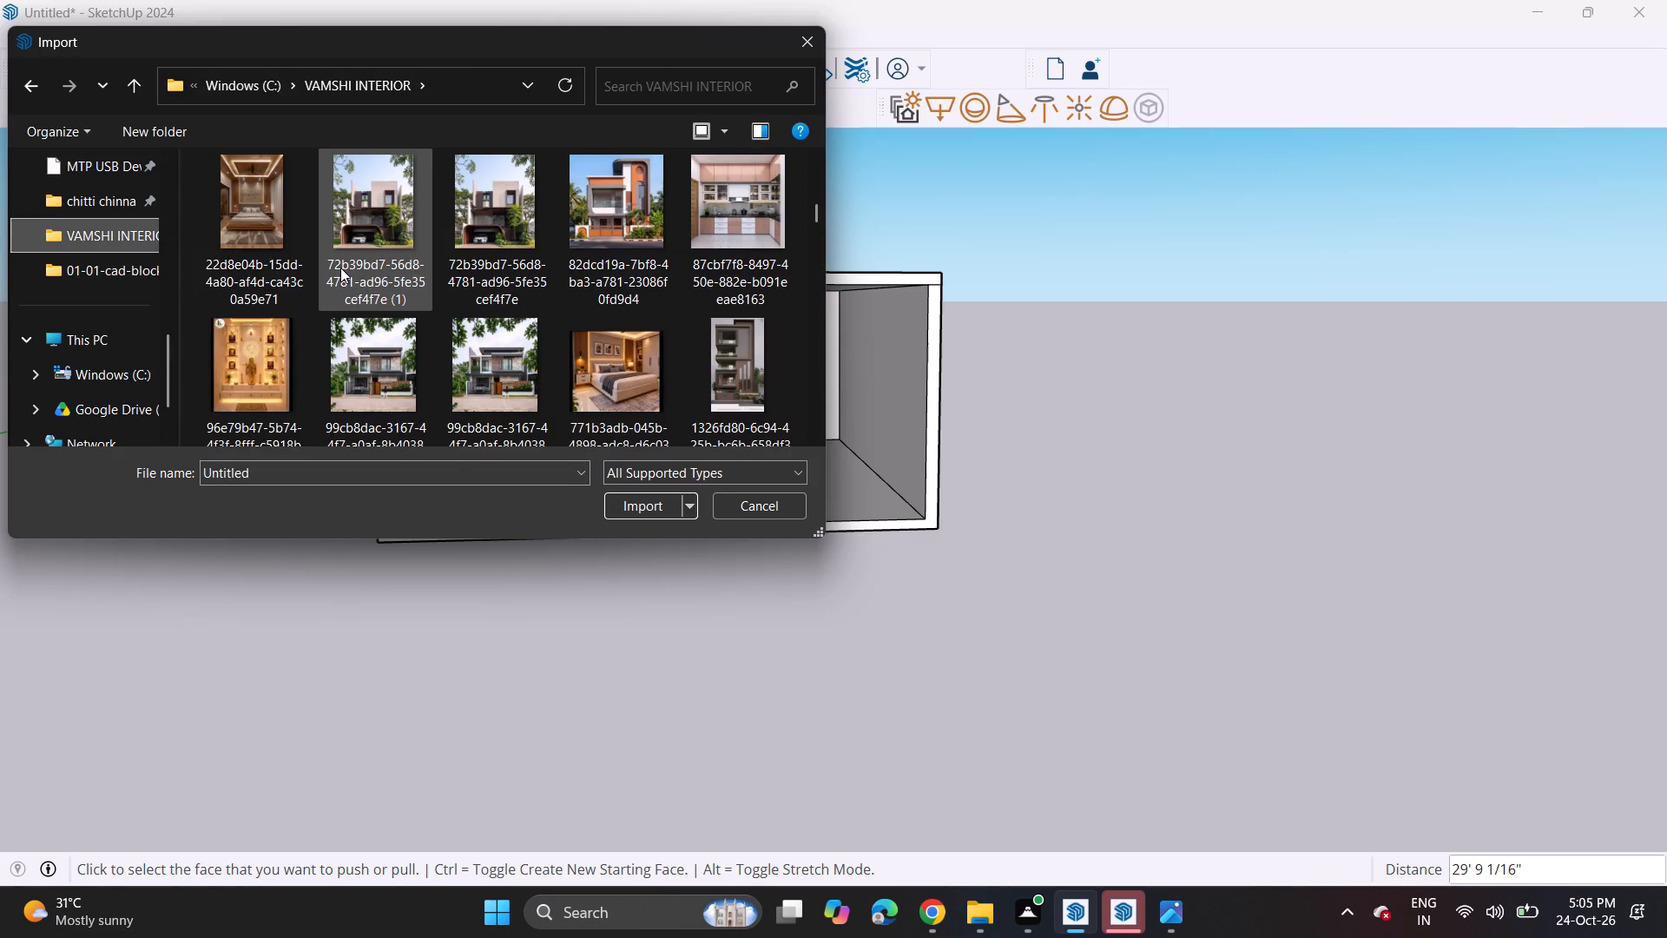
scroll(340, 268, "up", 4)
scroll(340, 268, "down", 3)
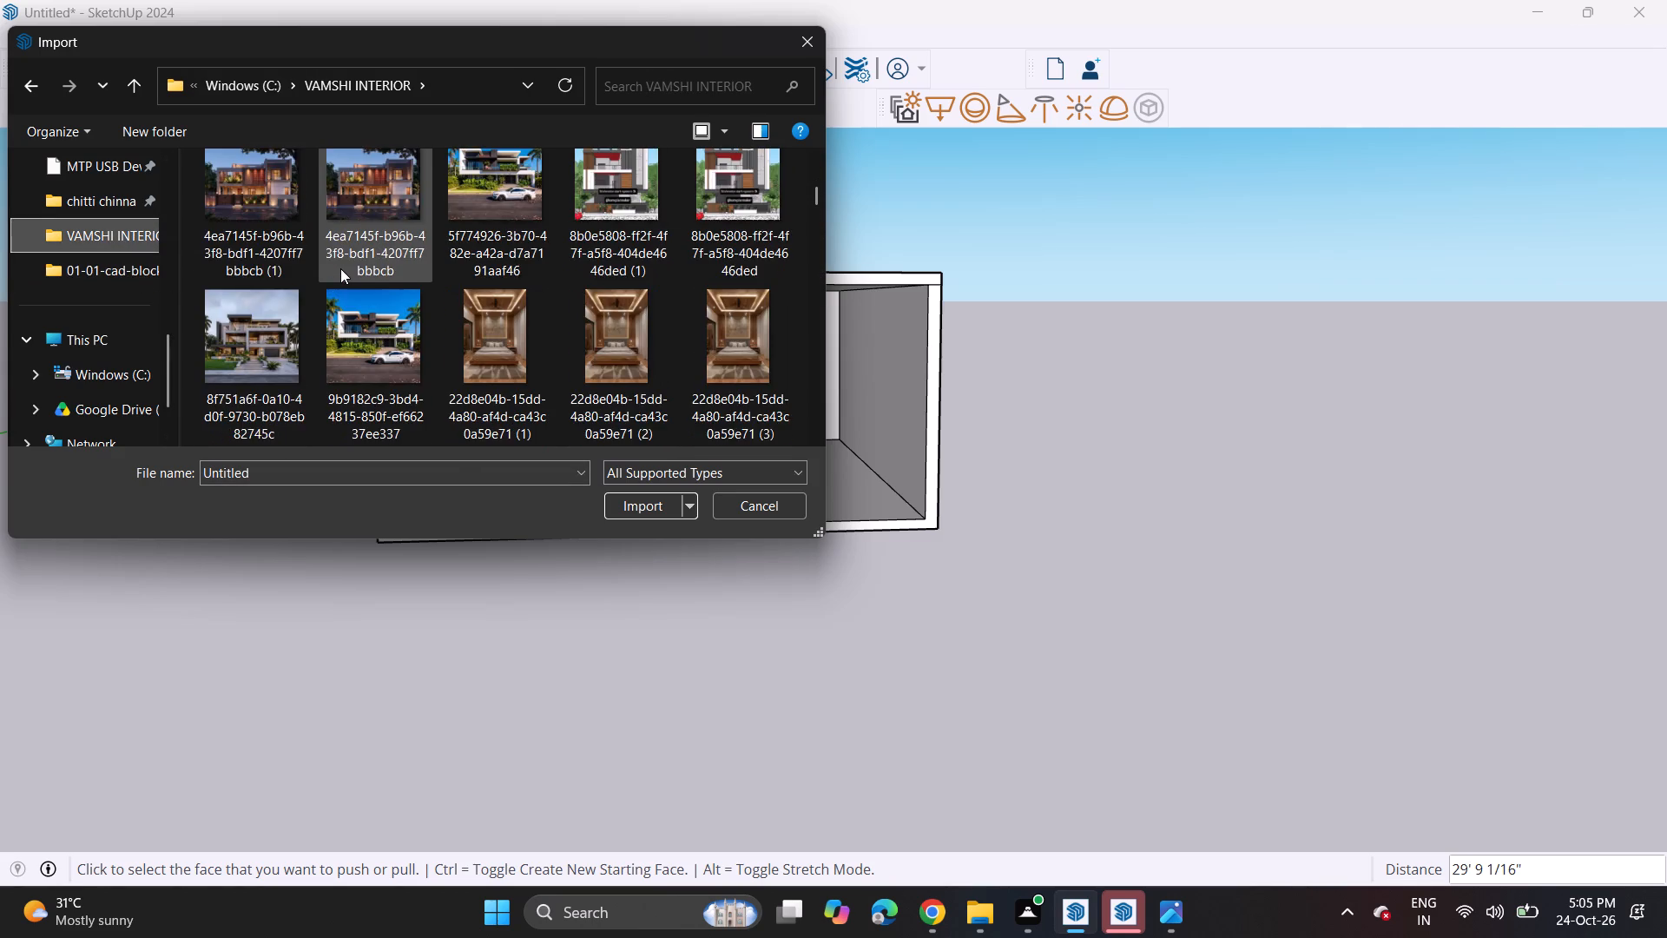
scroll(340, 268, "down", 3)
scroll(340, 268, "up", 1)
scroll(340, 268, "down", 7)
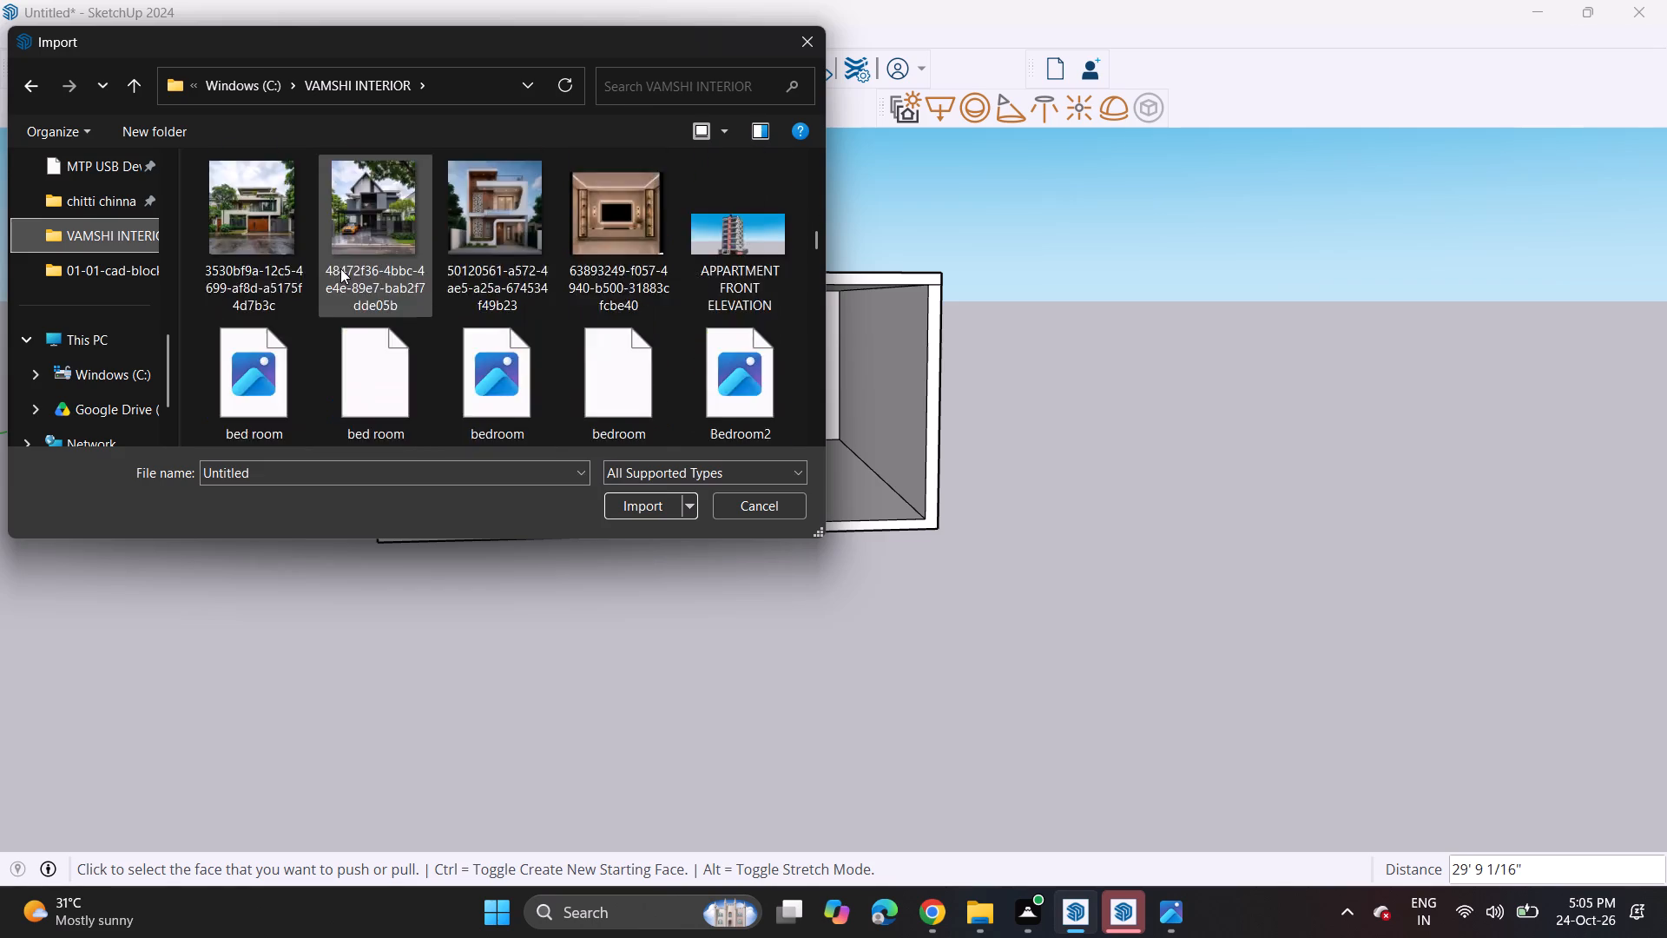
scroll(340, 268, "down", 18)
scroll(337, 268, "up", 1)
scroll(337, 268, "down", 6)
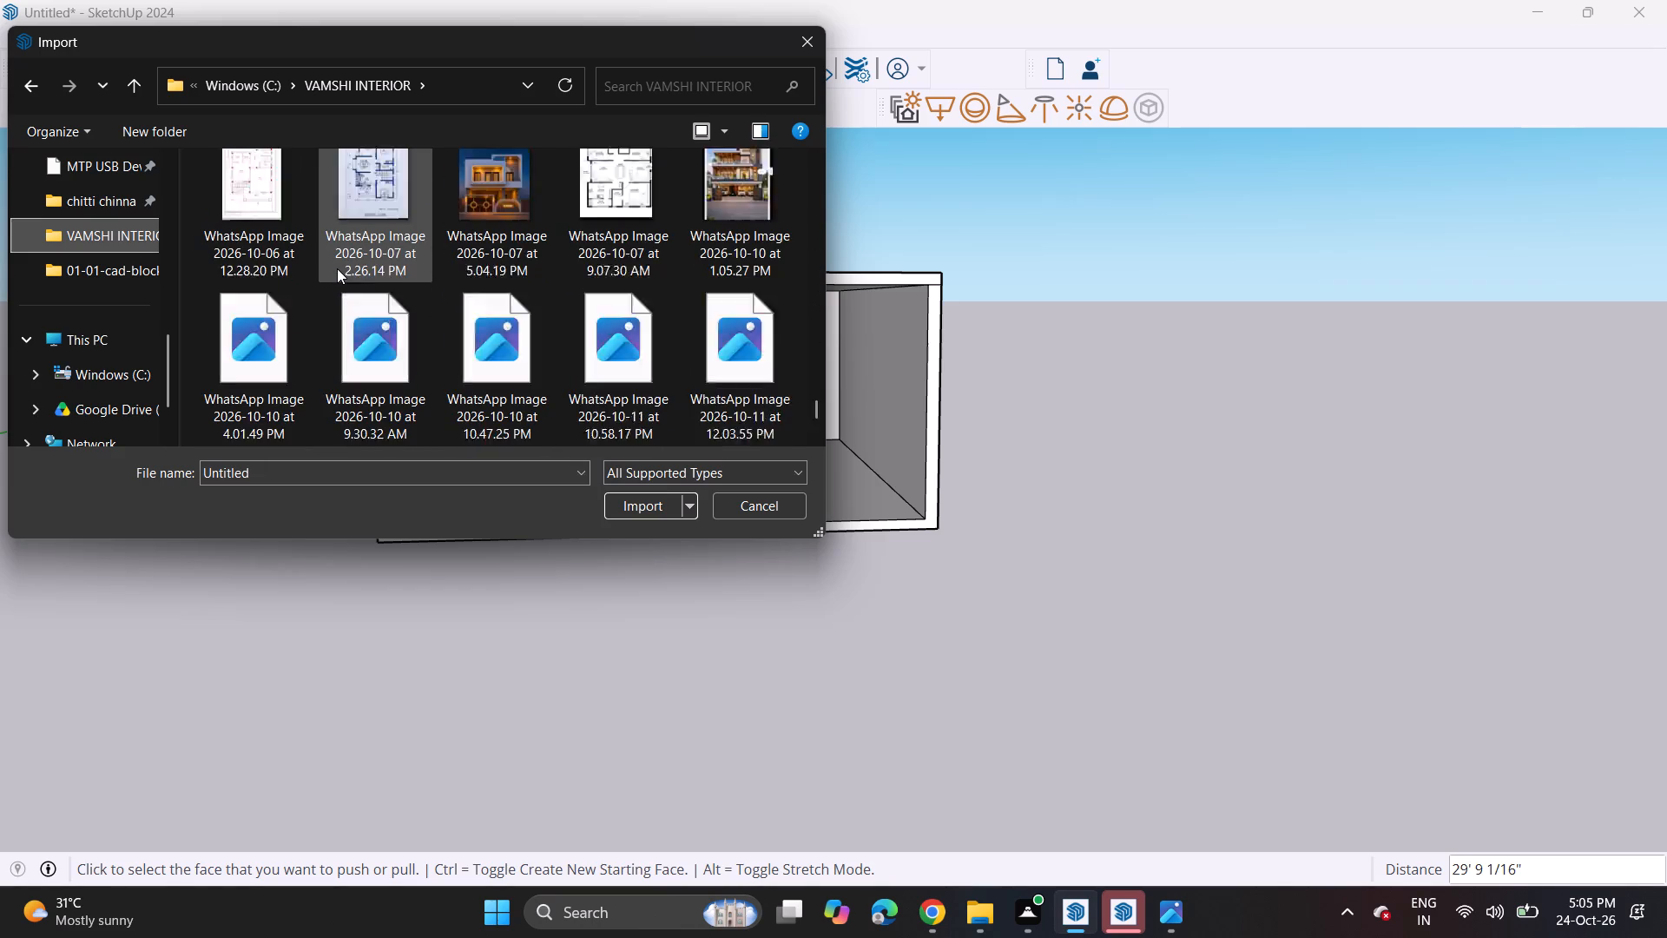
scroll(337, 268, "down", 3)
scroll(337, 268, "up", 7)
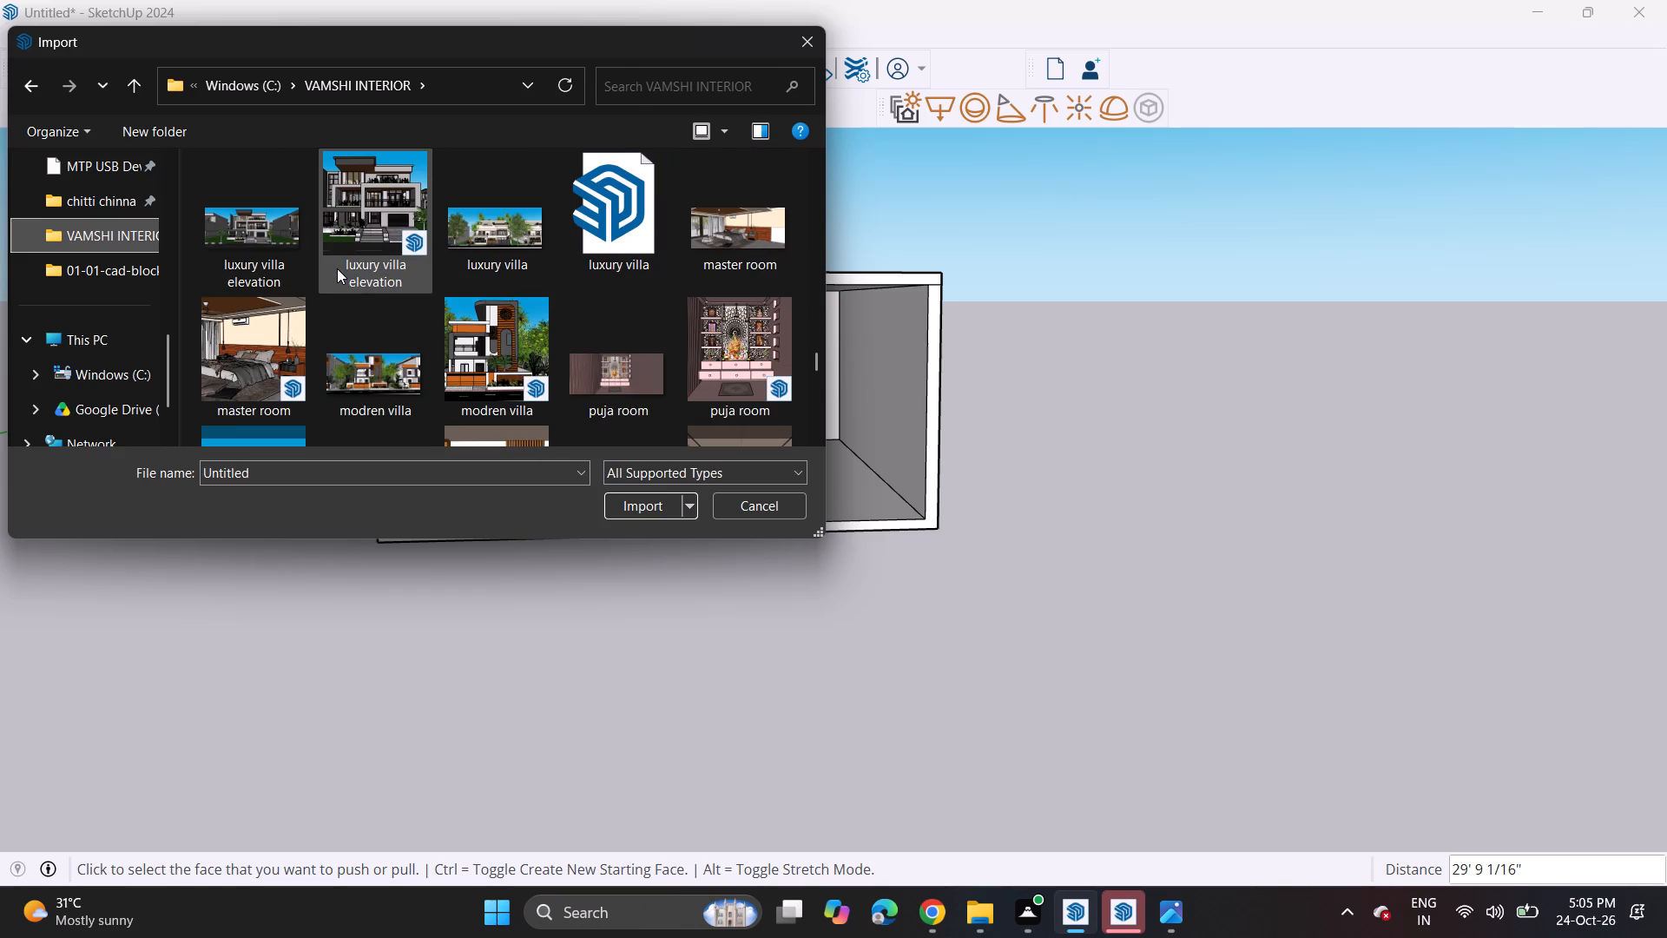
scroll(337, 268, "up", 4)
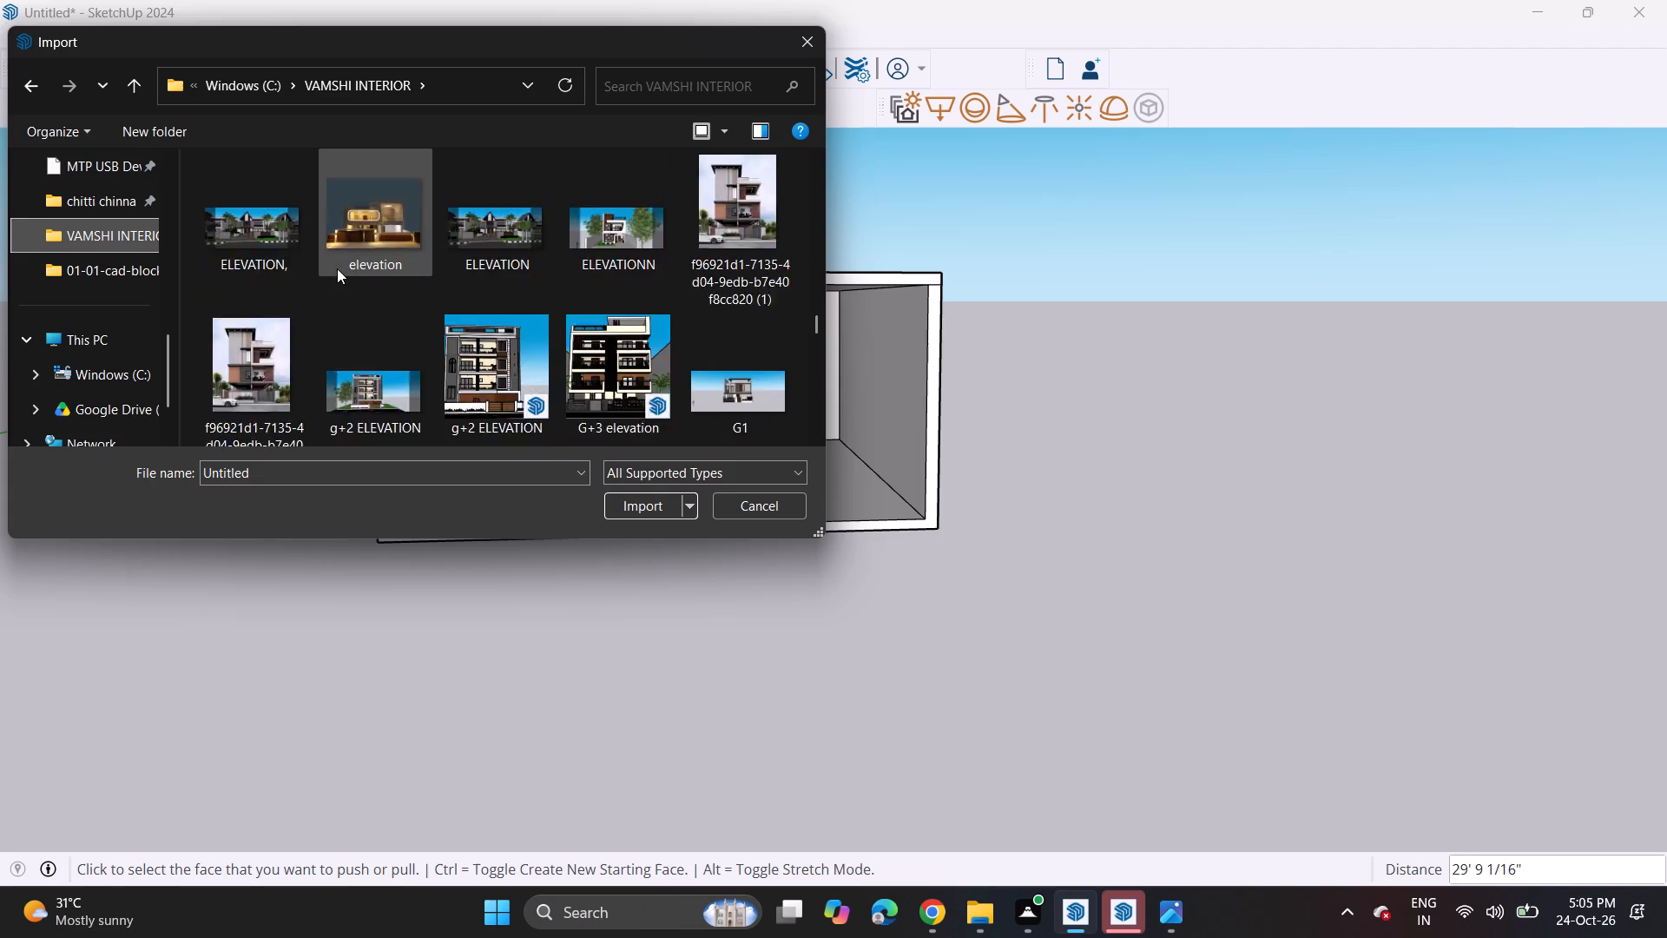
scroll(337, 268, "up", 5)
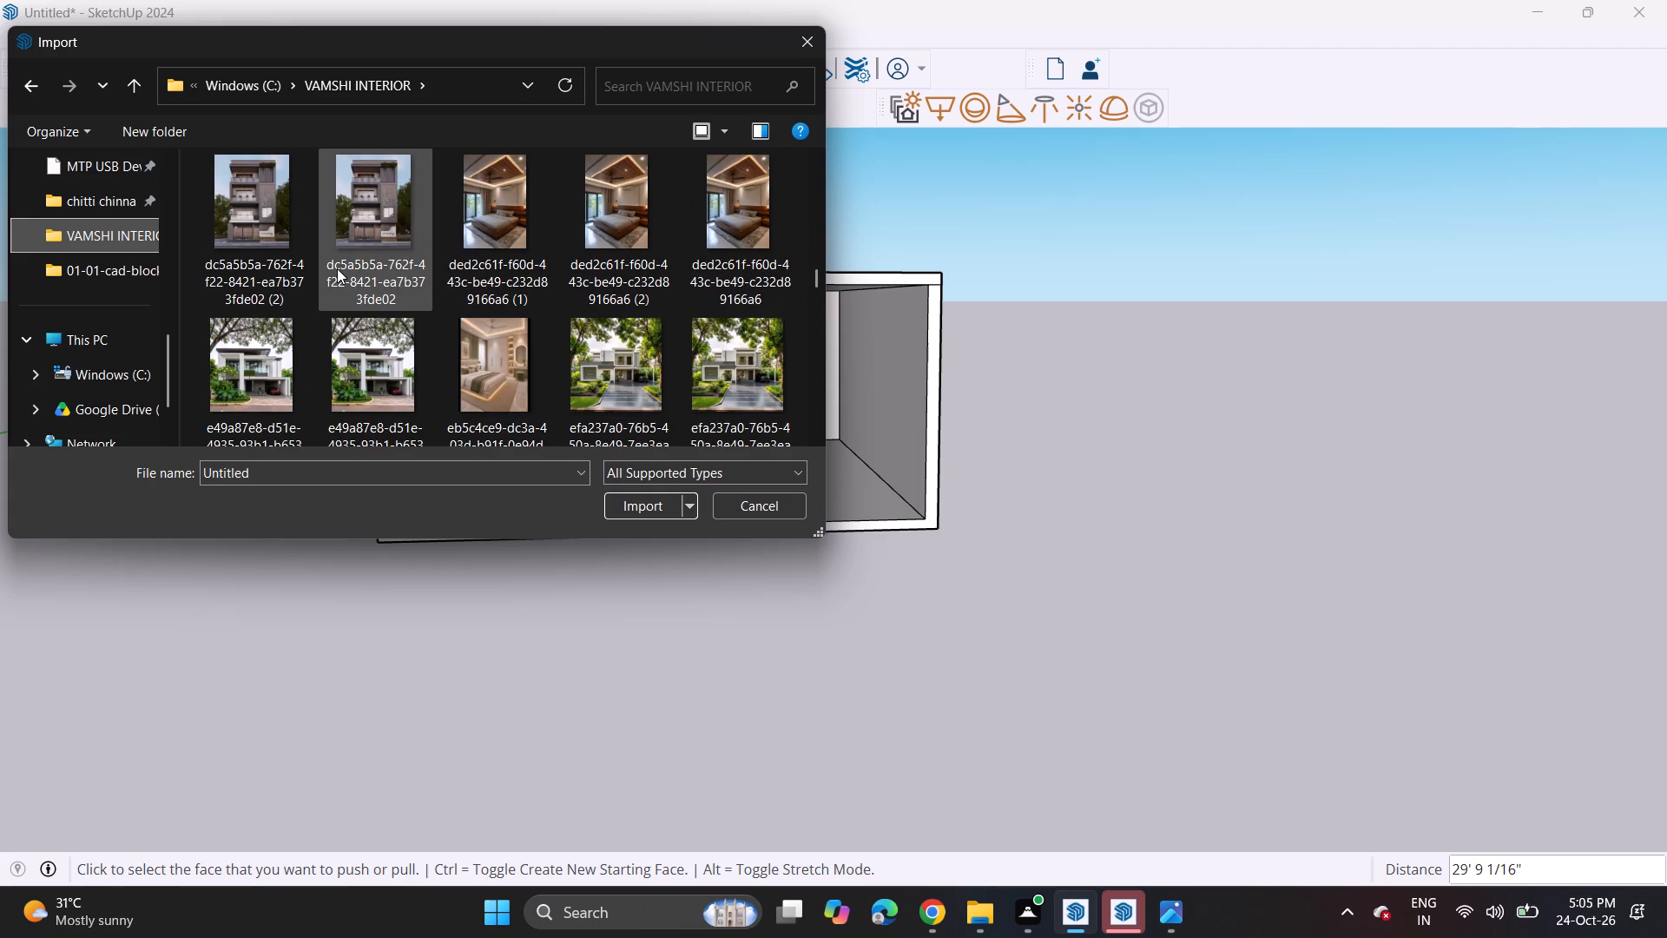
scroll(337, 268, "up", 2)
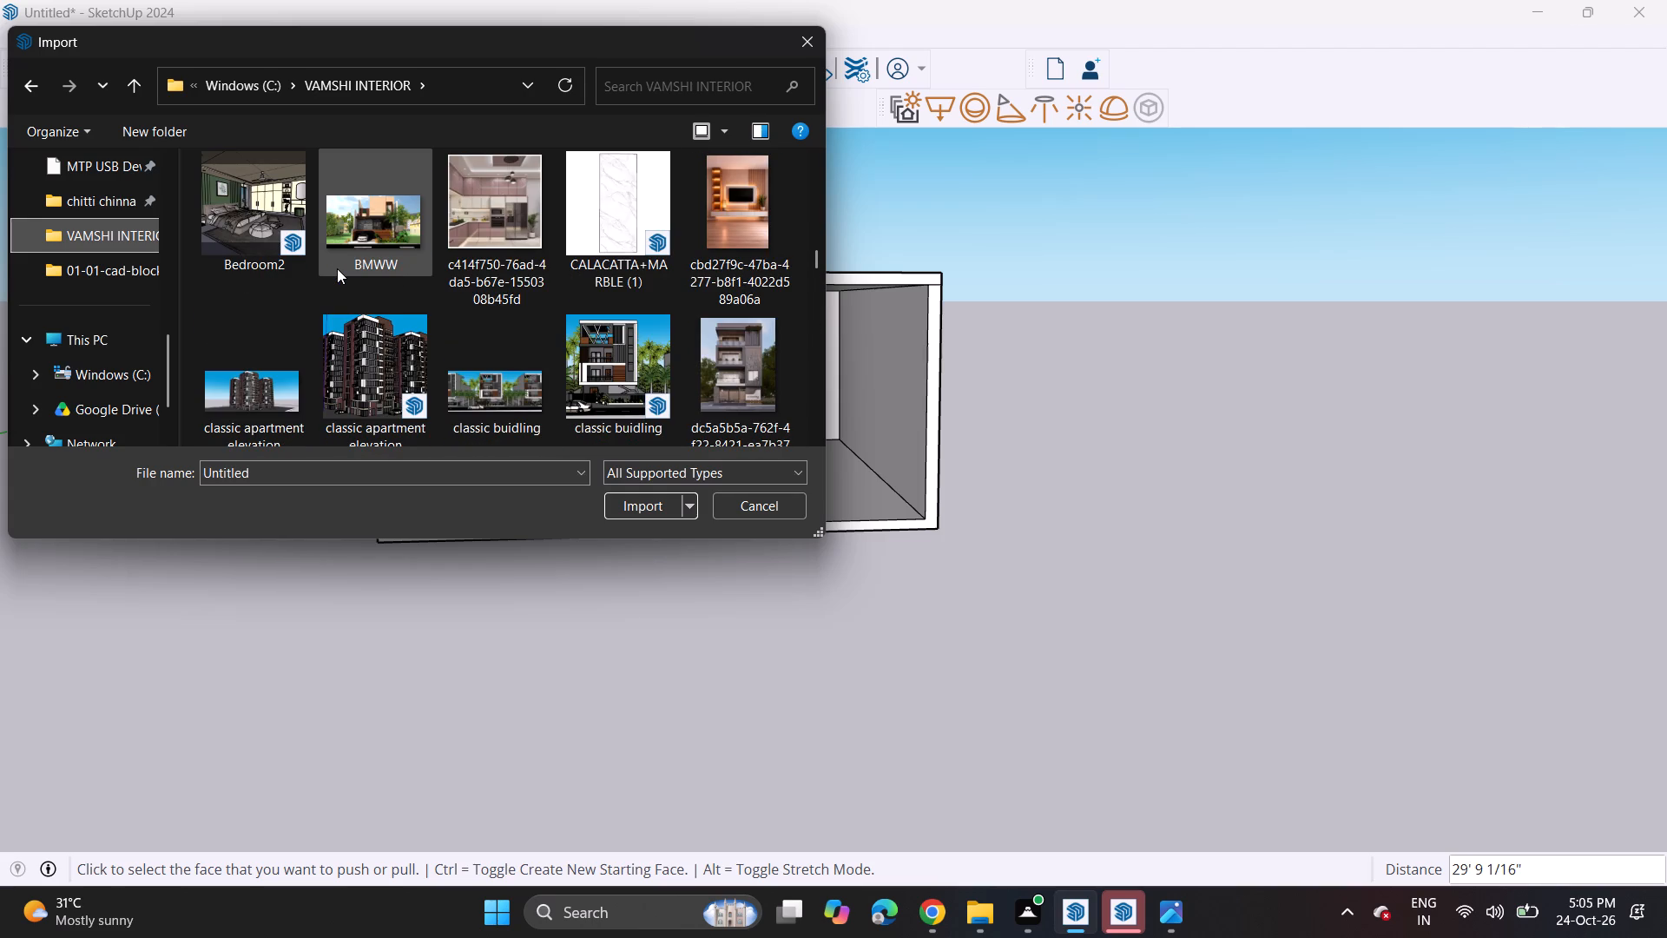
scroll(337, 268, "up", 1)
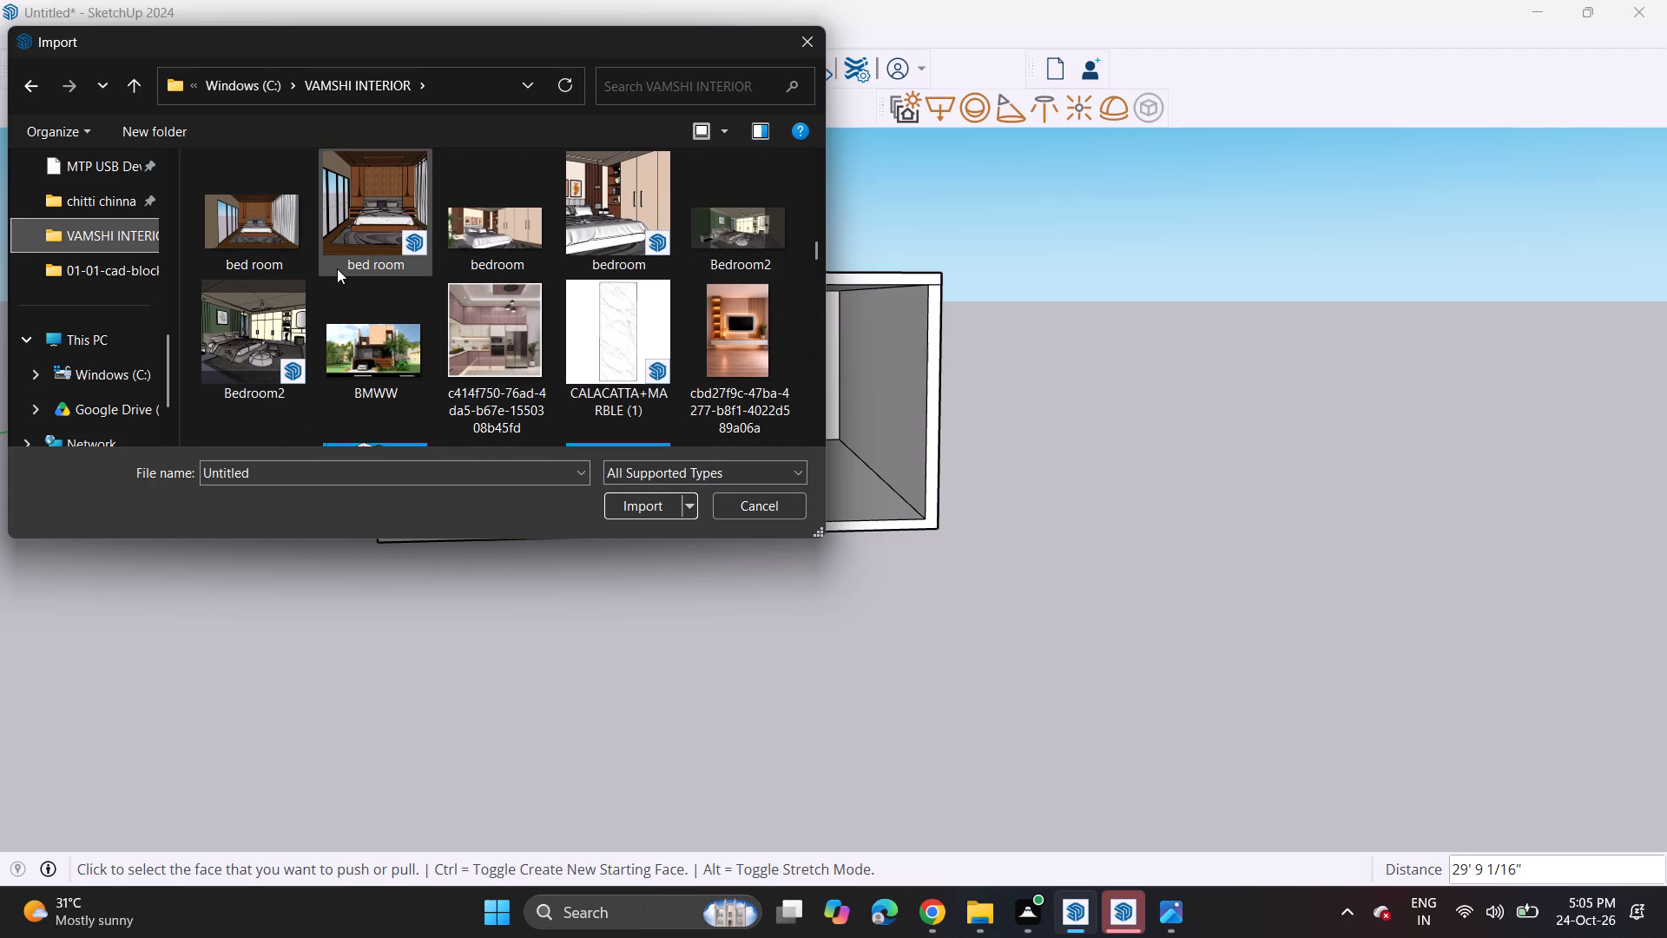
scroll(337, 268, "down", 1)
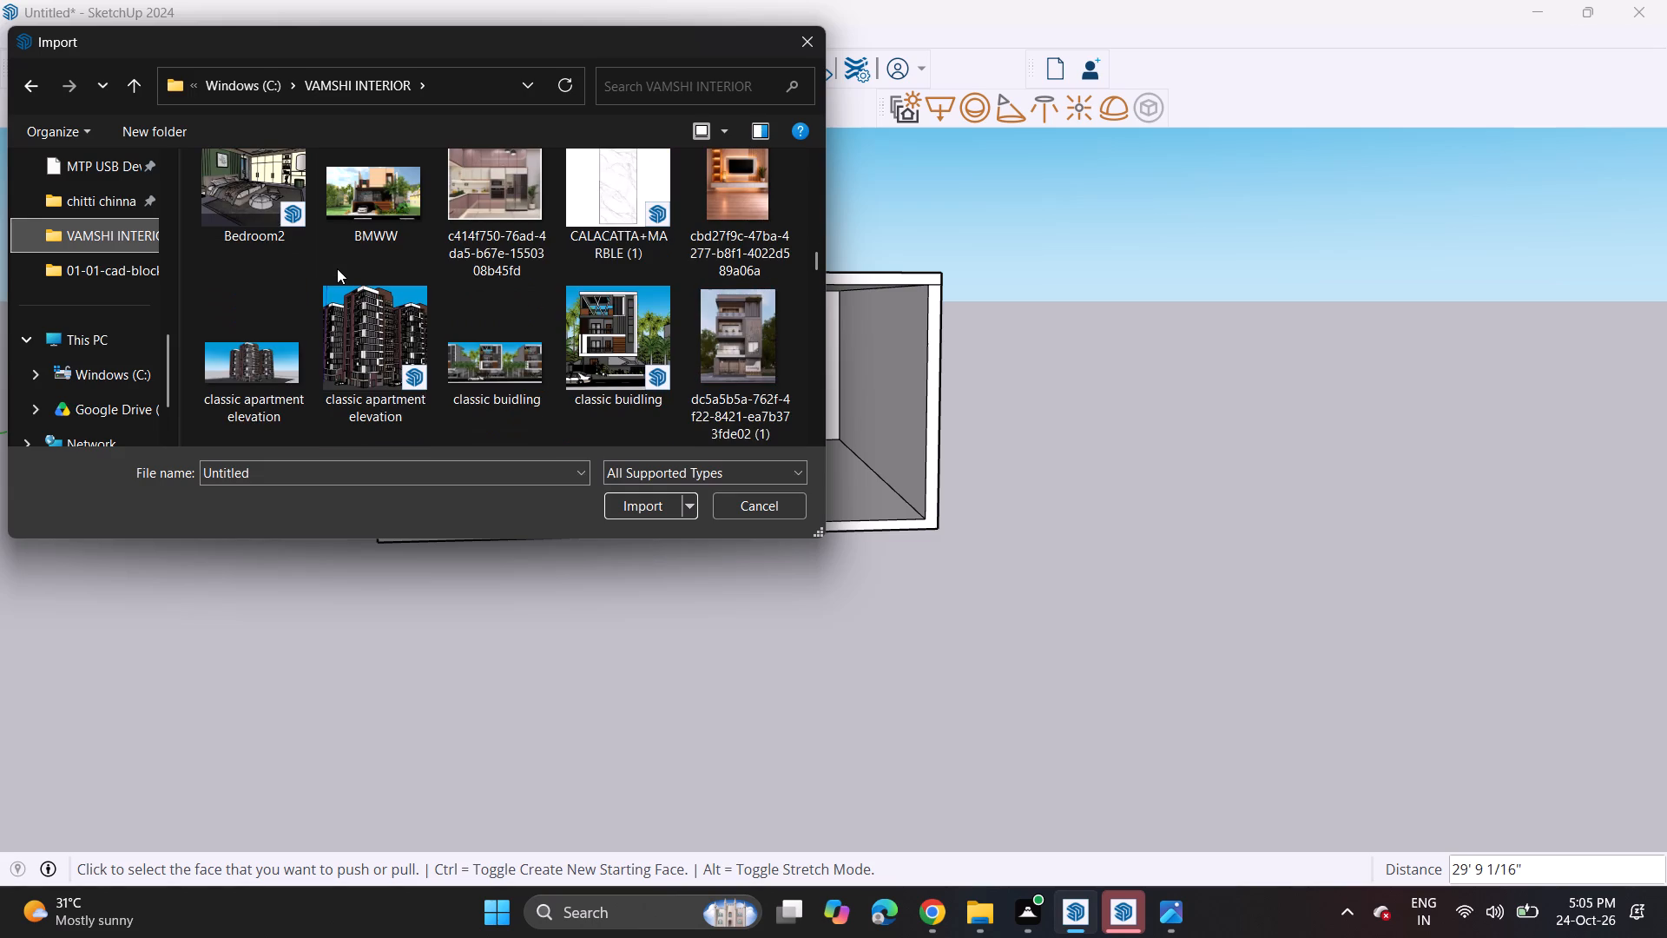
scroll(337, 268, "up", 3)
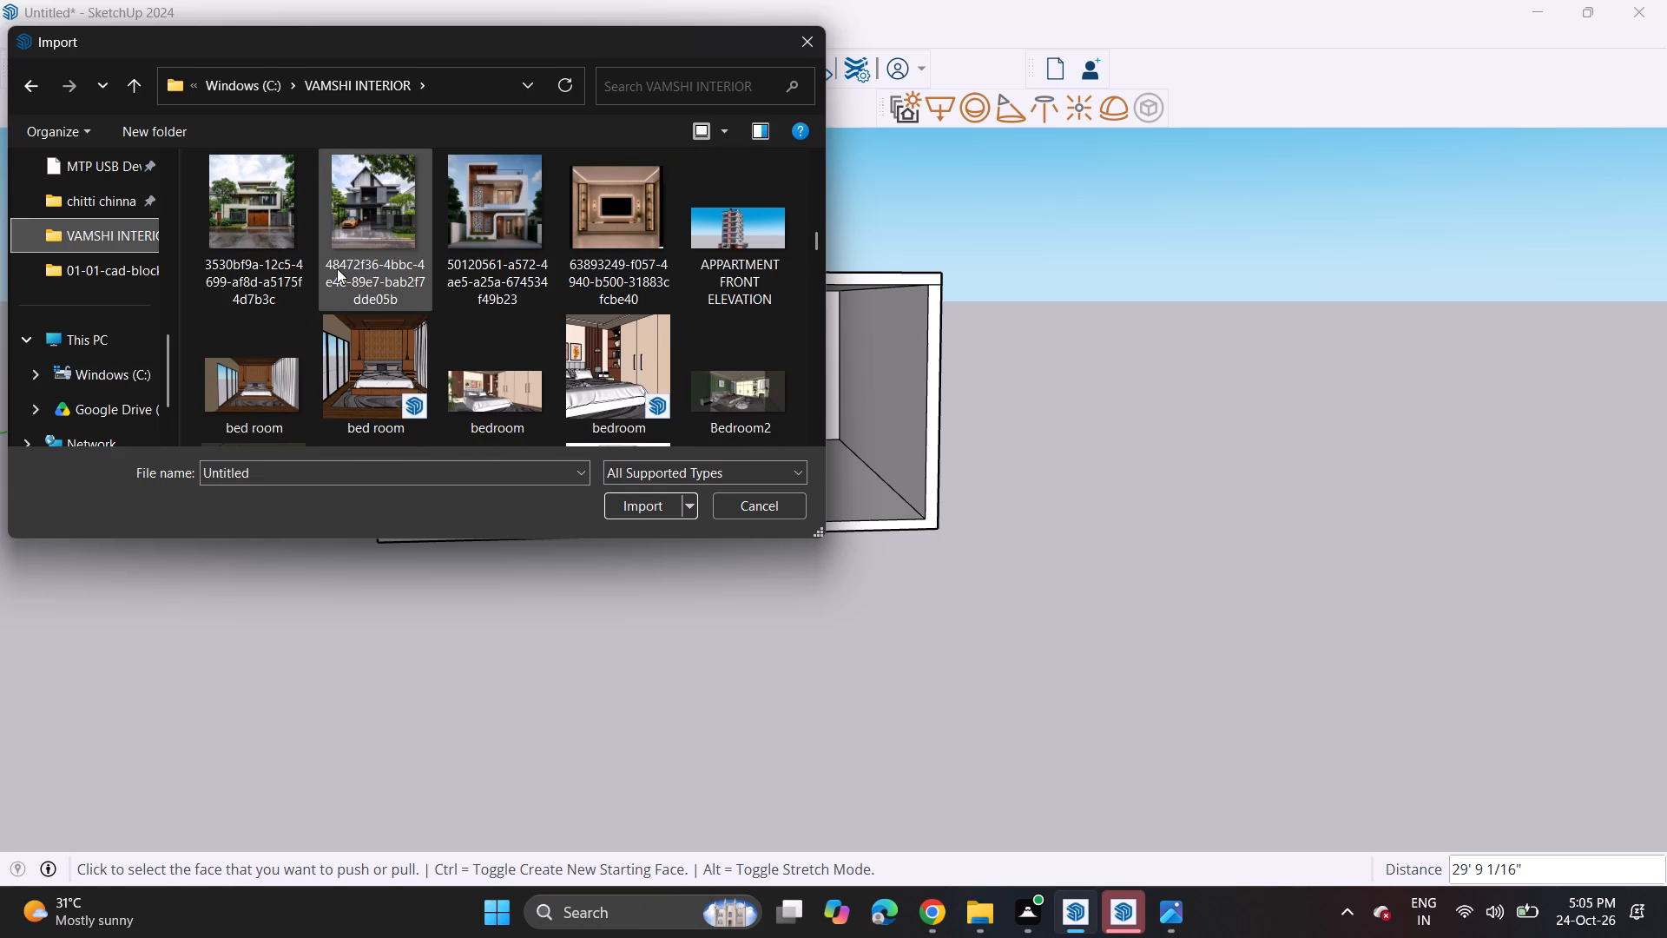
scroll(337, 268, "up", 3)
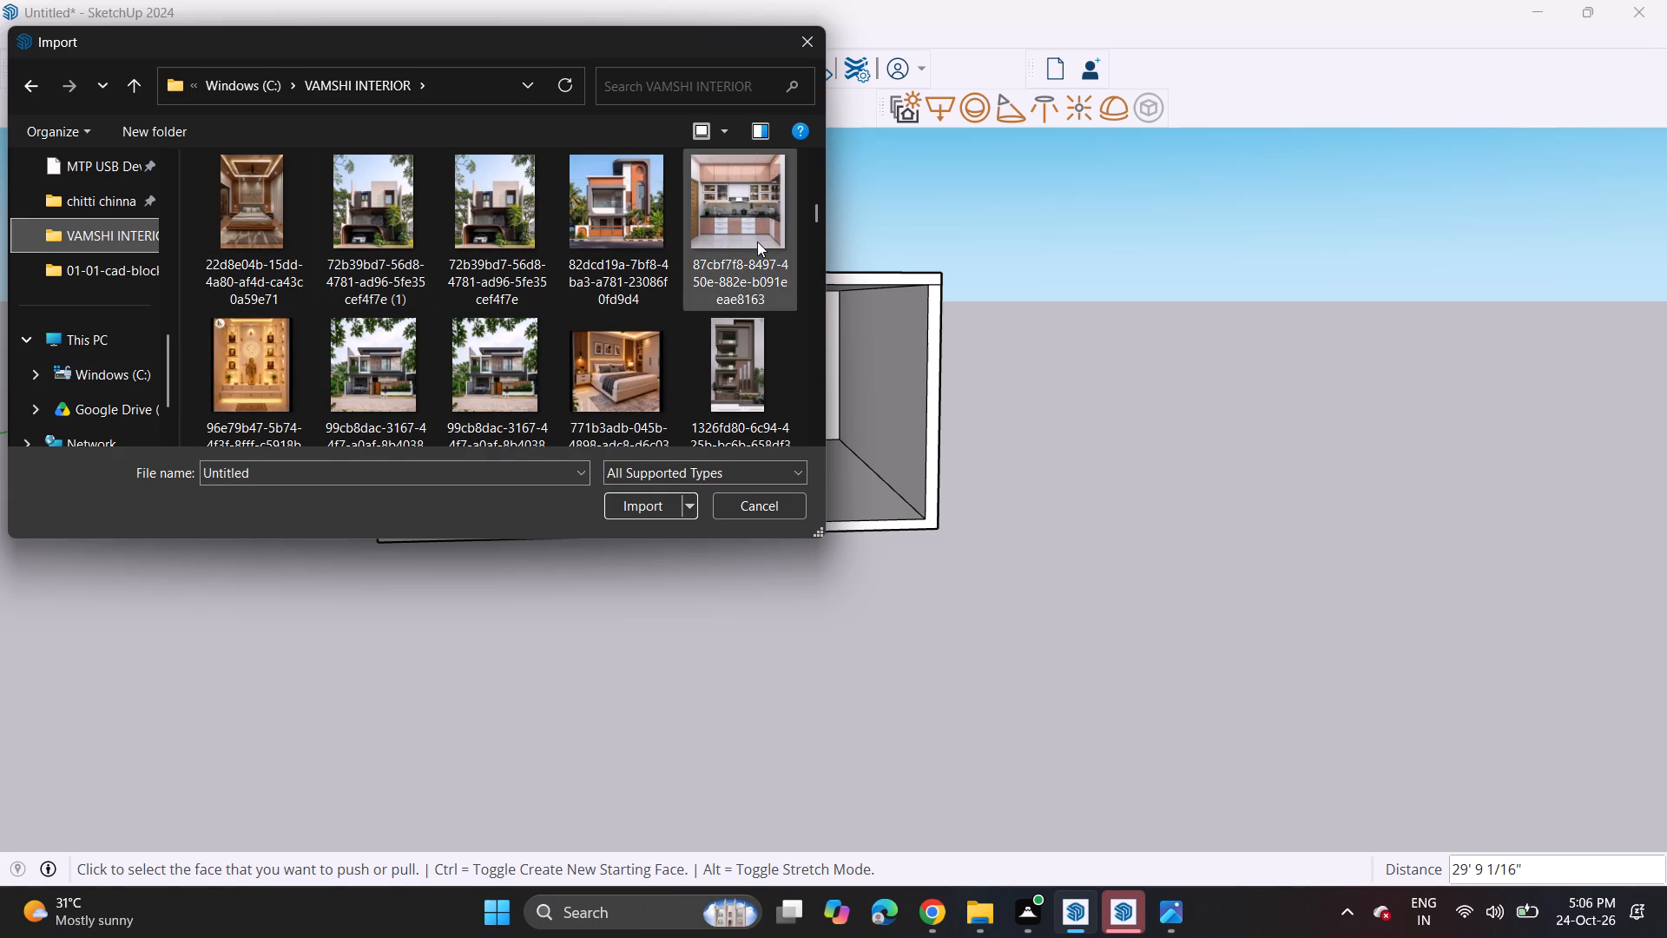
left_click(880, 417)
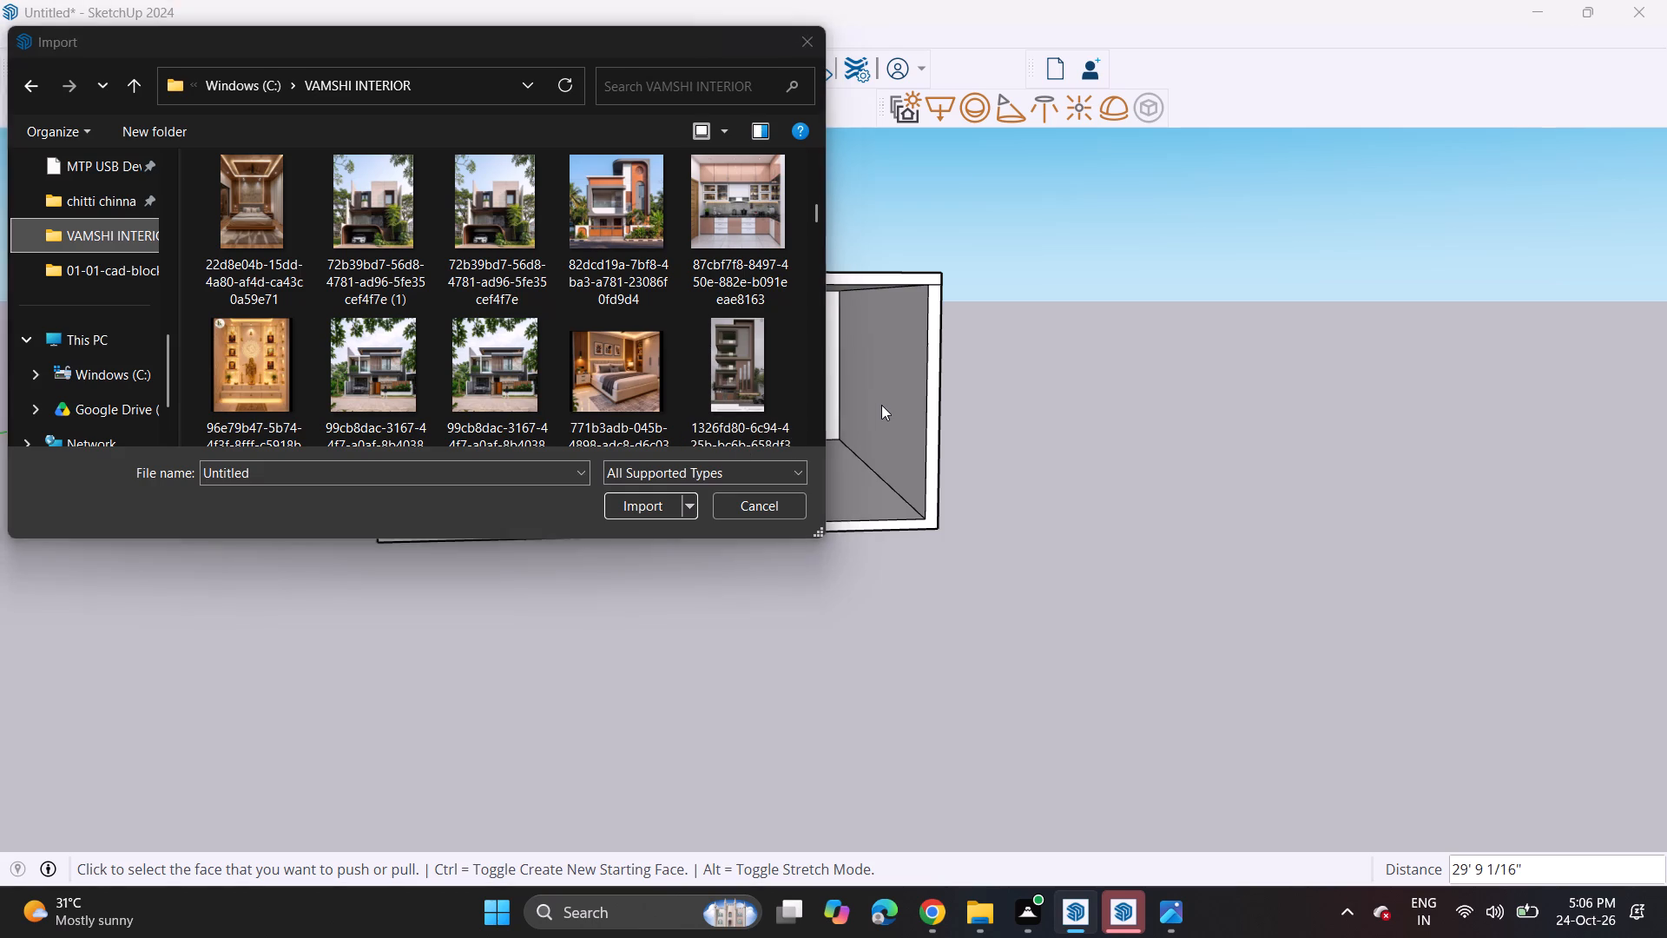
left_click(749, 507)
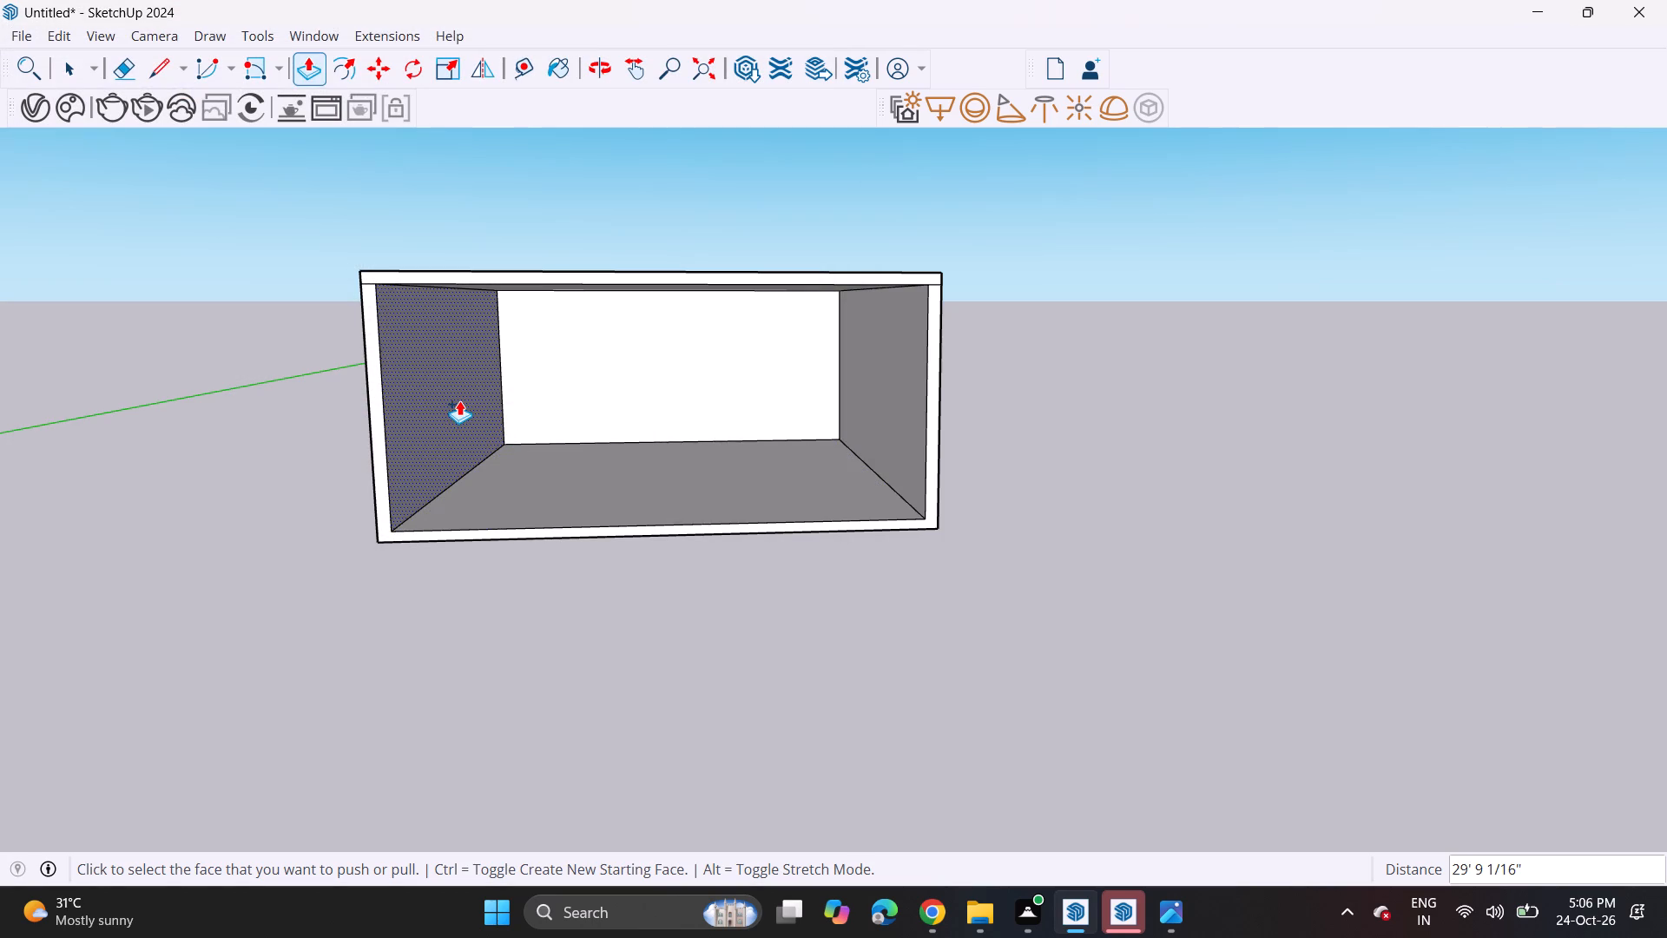
Examine the roofed room's interior from the open front, closing in on the back wall.
middle_click_drag(623, 378, 602, 343)
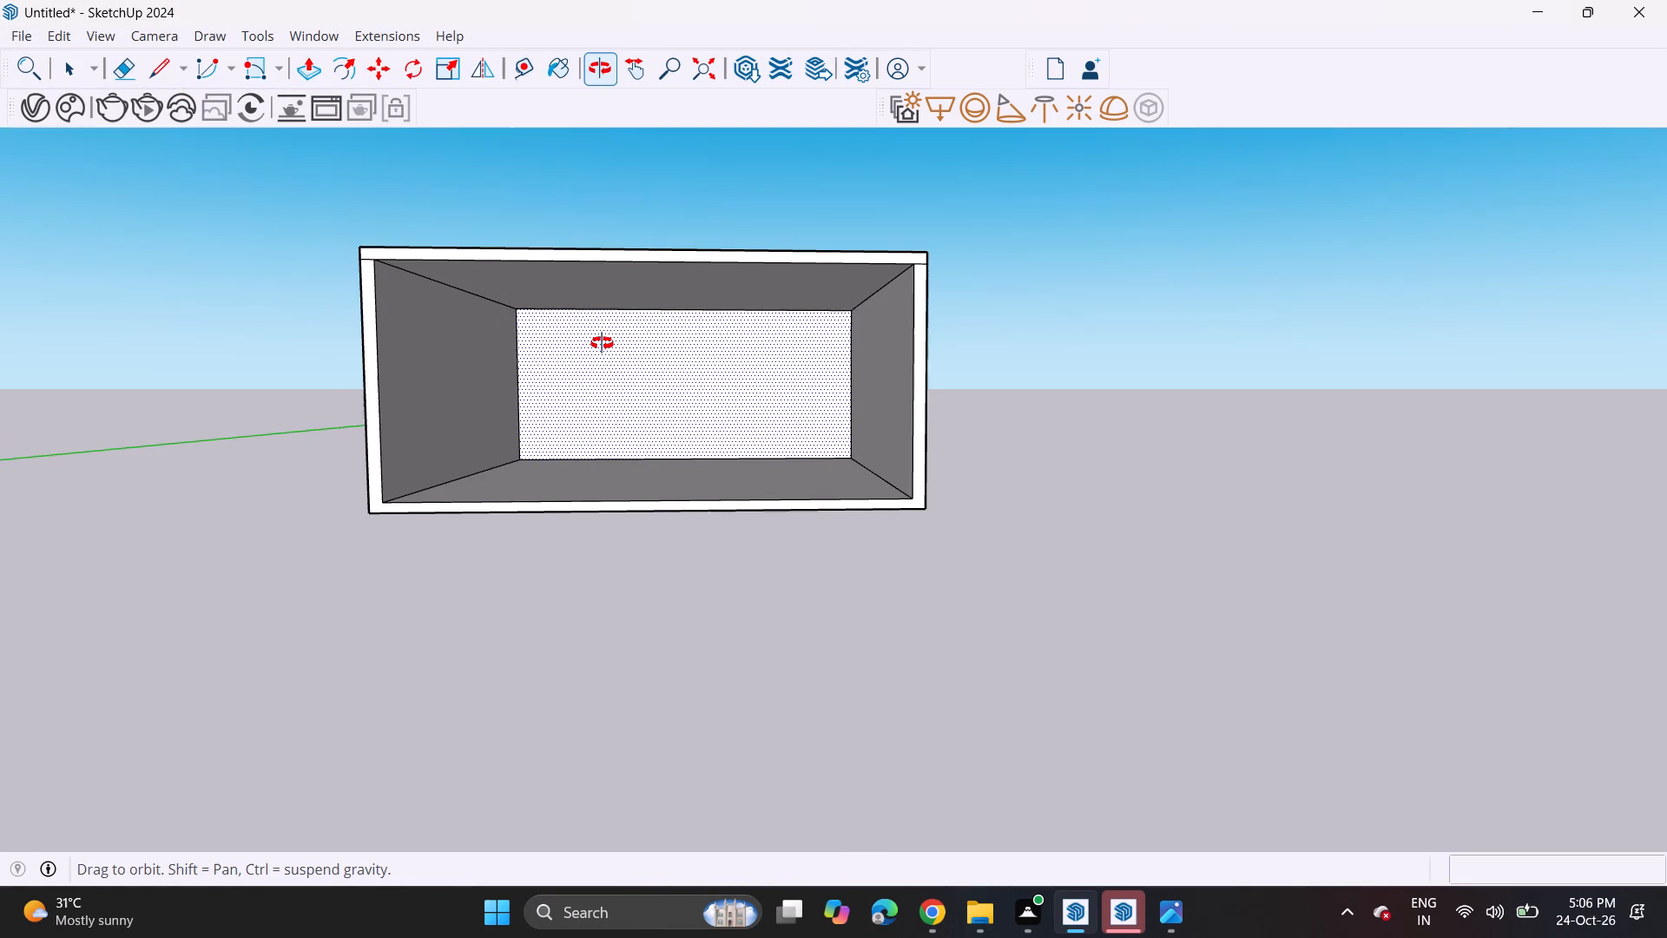
middle_click_drag(602, 343, 648, 337)
middle_click_drag(589, 346, 537, 421, "shift")
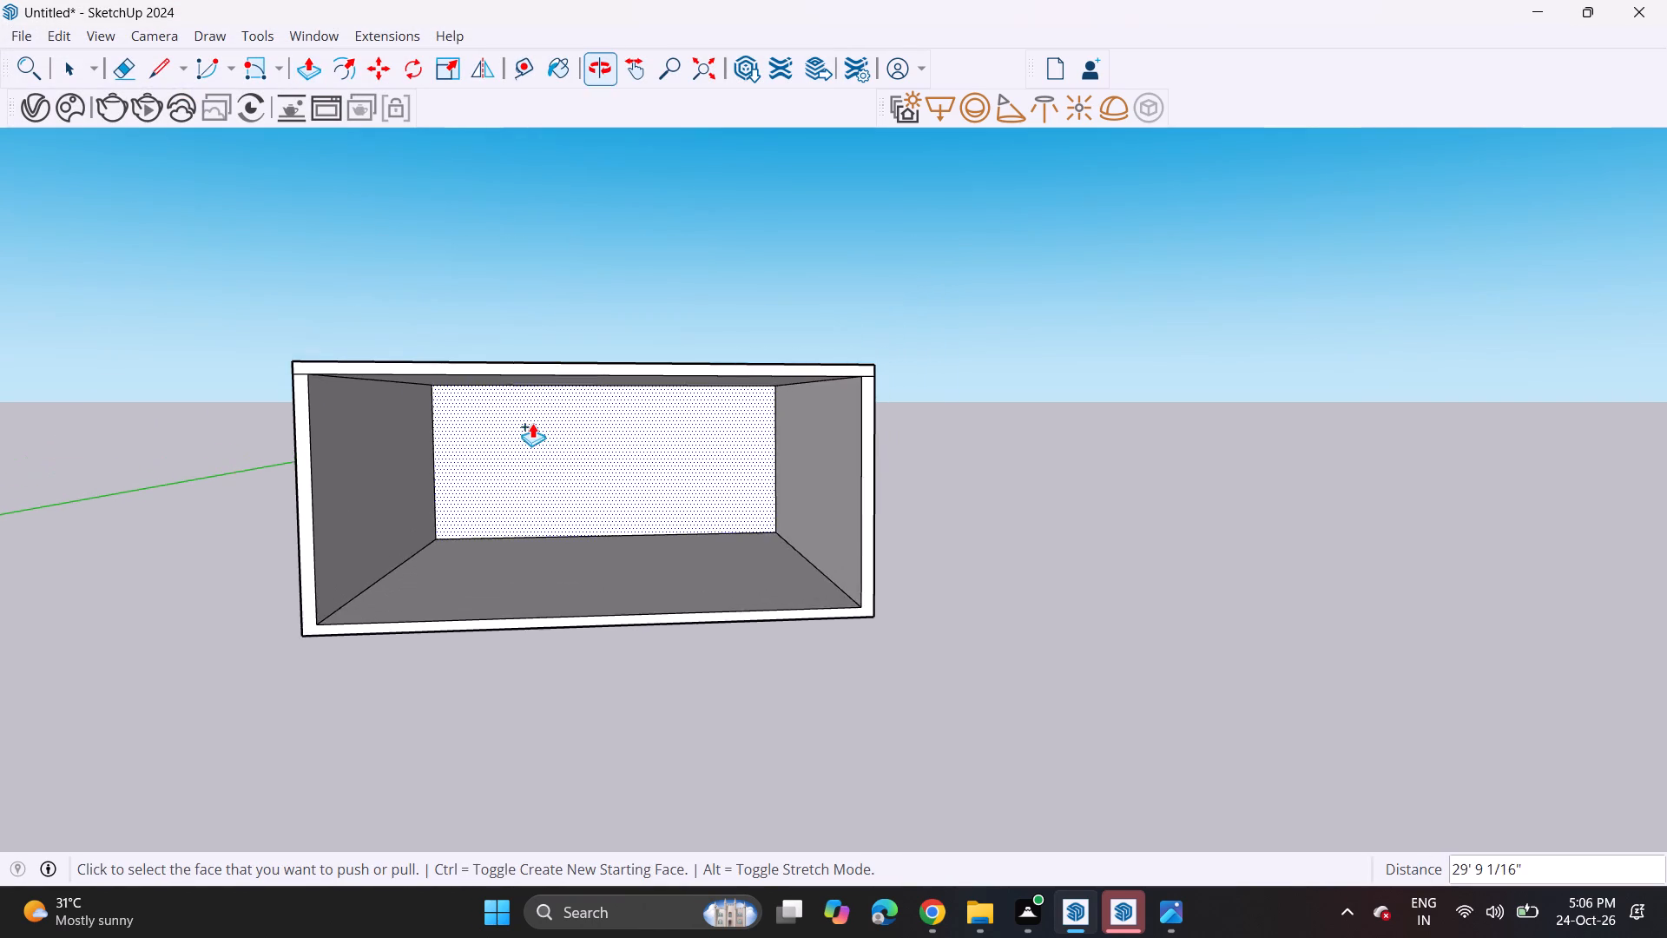
scroll(532, 423, "down", 1)
scroll(532, 423, "up", 6)
middle_click_drag(540, 444, 523, 420)
scroll(523, 420, "up", 1, "shift")
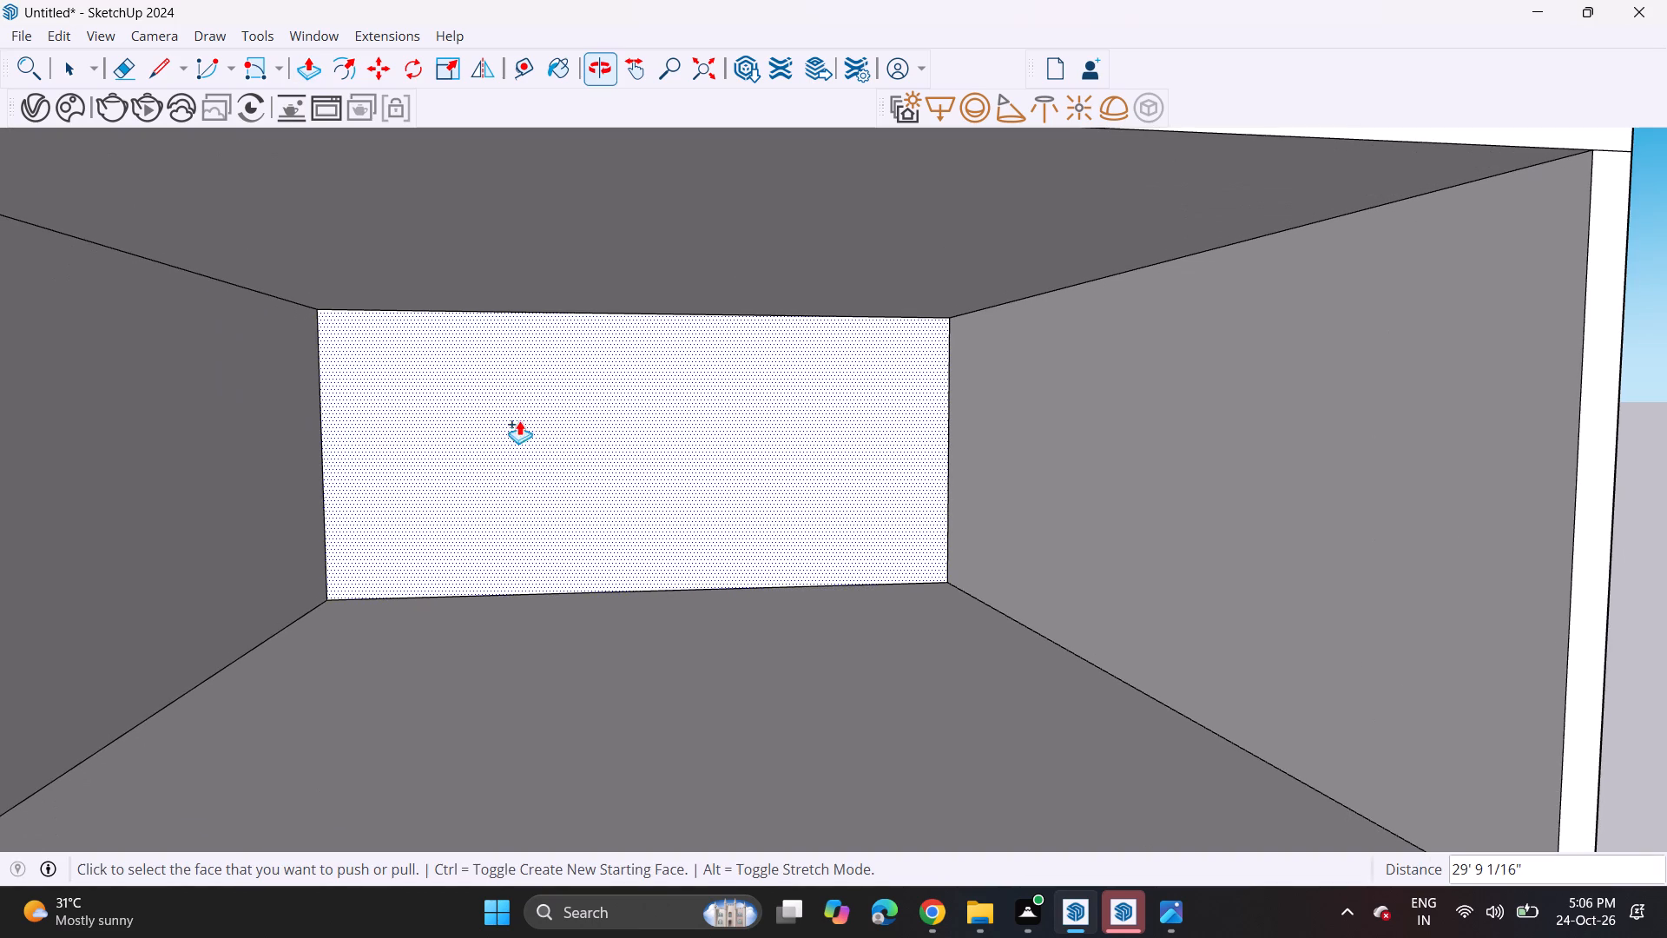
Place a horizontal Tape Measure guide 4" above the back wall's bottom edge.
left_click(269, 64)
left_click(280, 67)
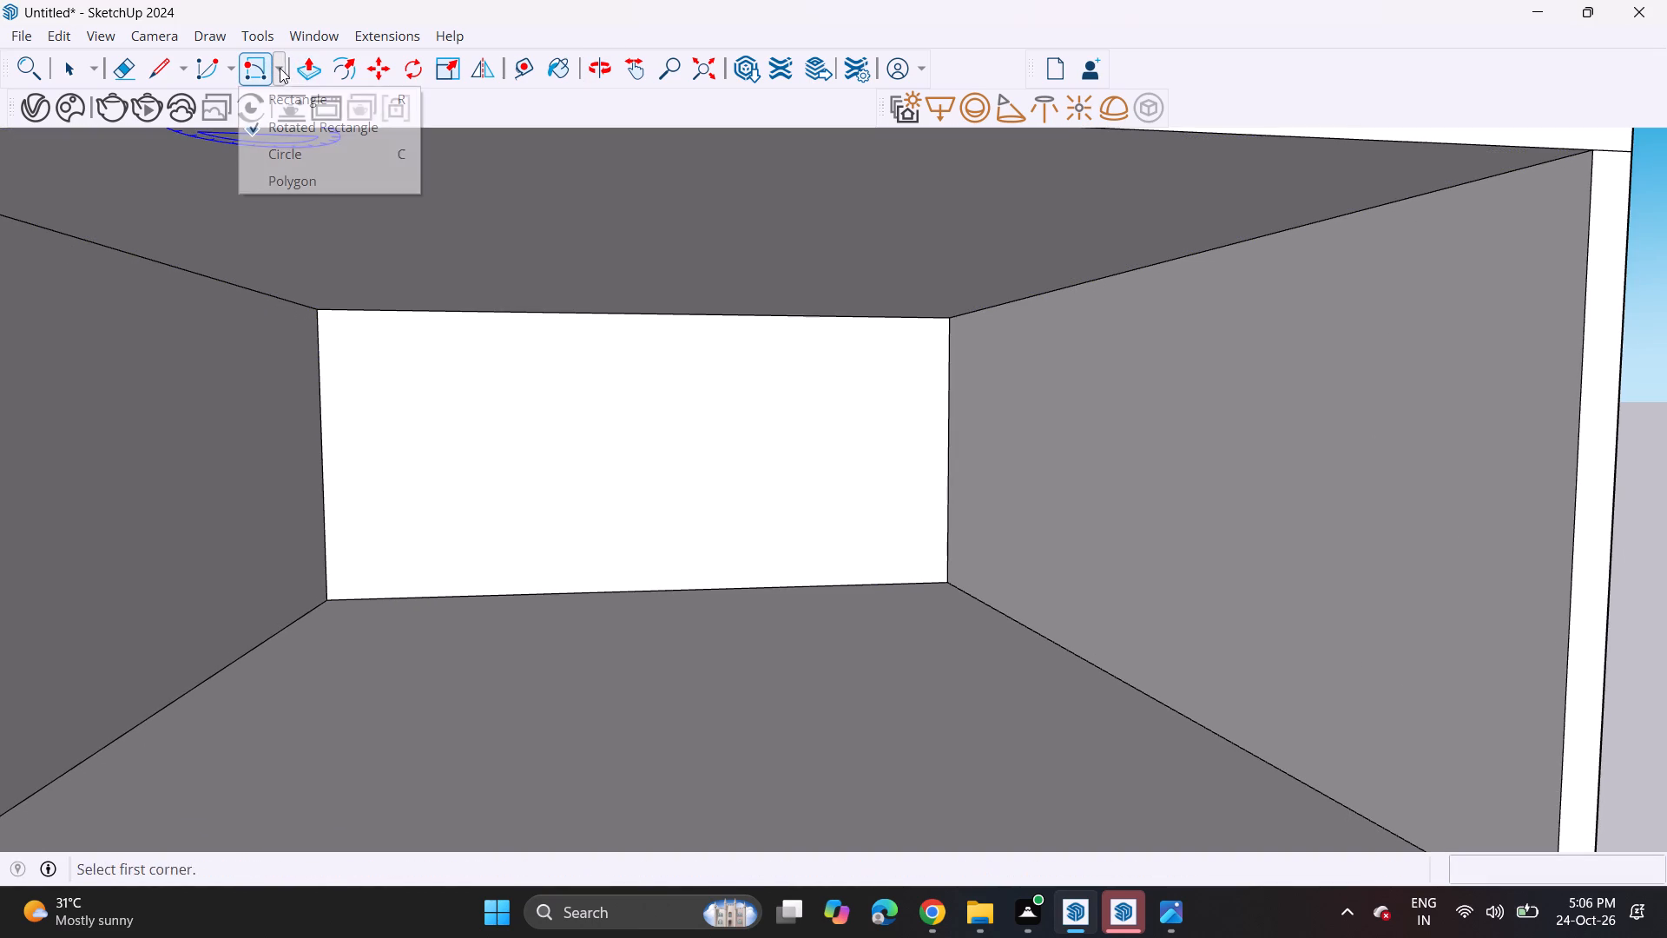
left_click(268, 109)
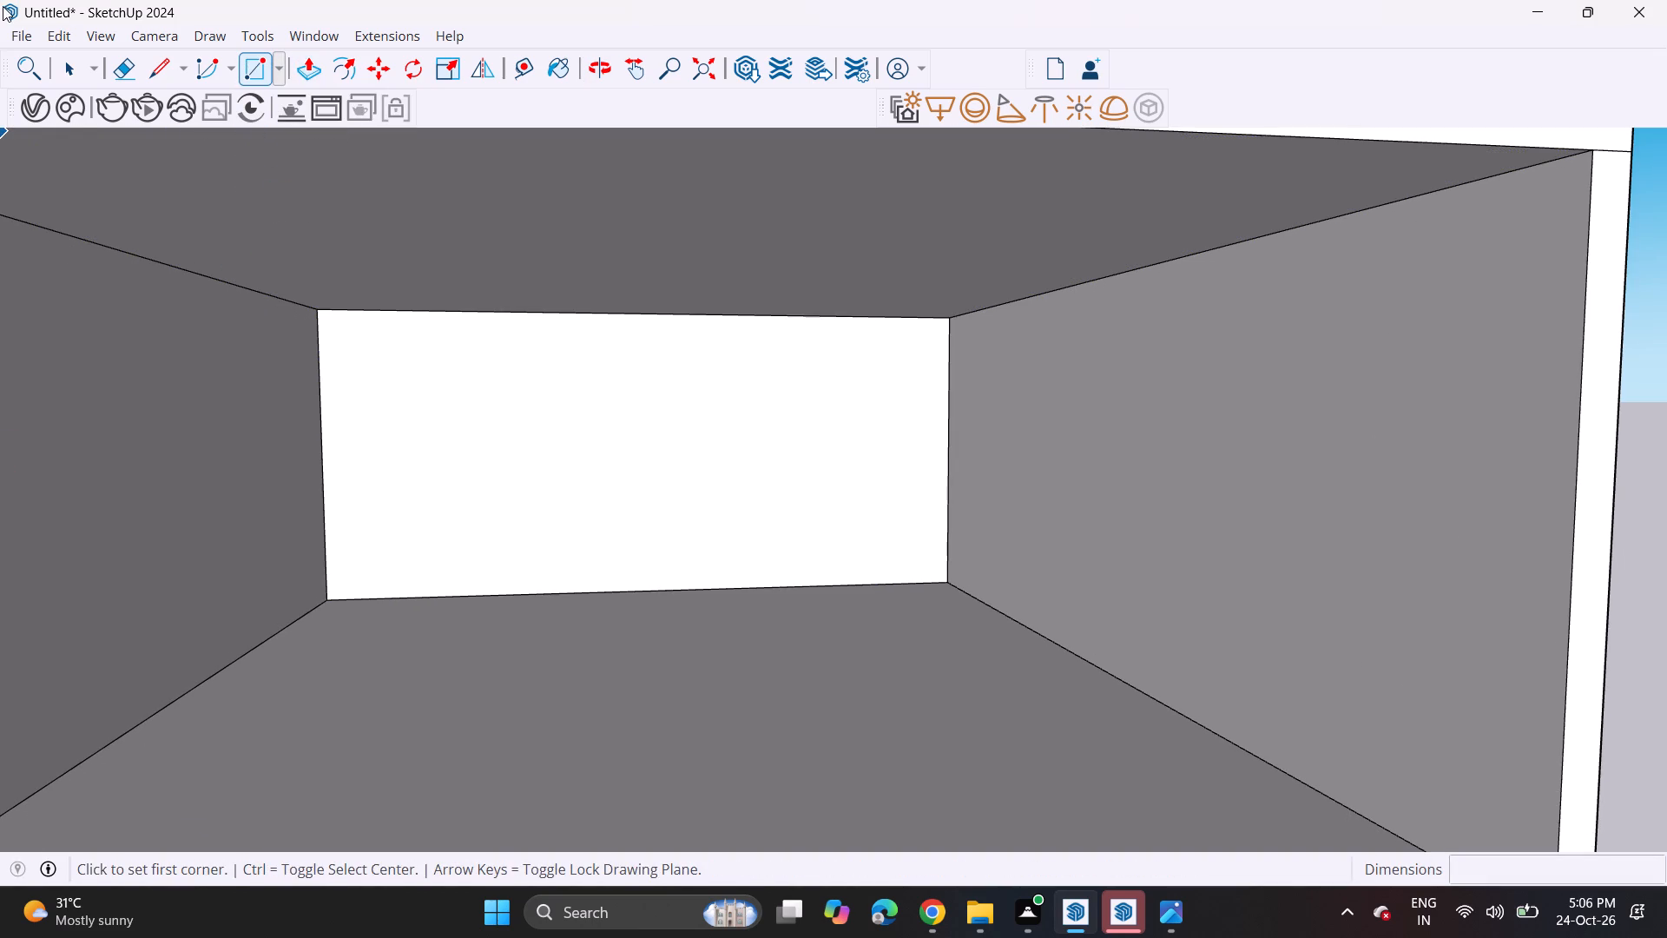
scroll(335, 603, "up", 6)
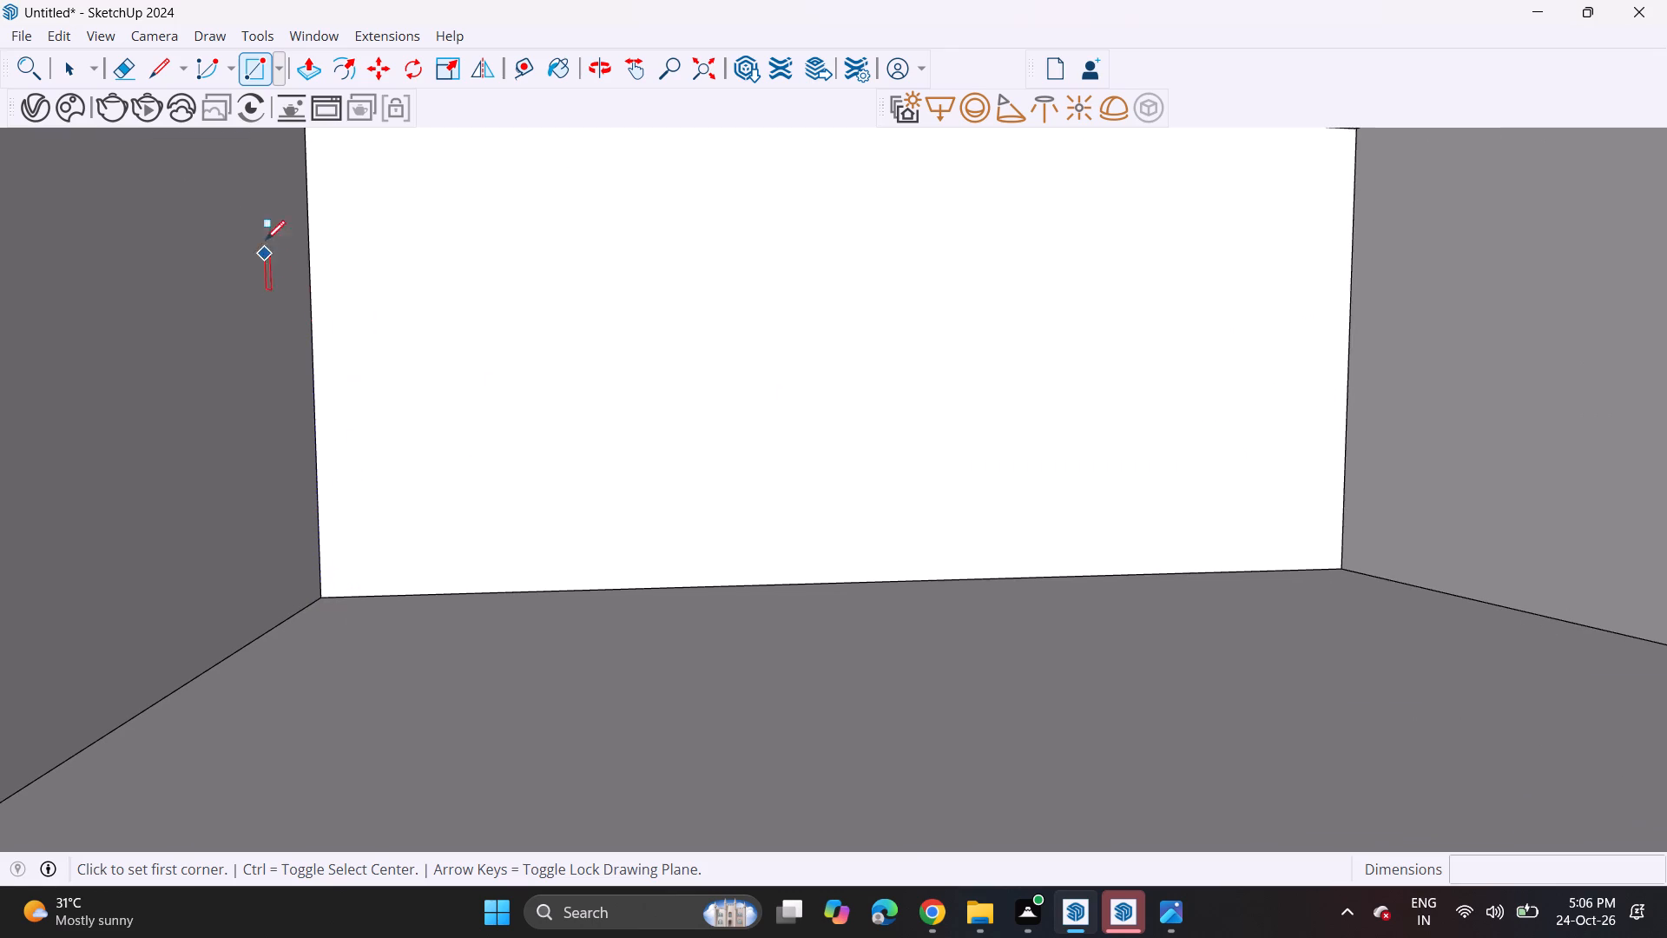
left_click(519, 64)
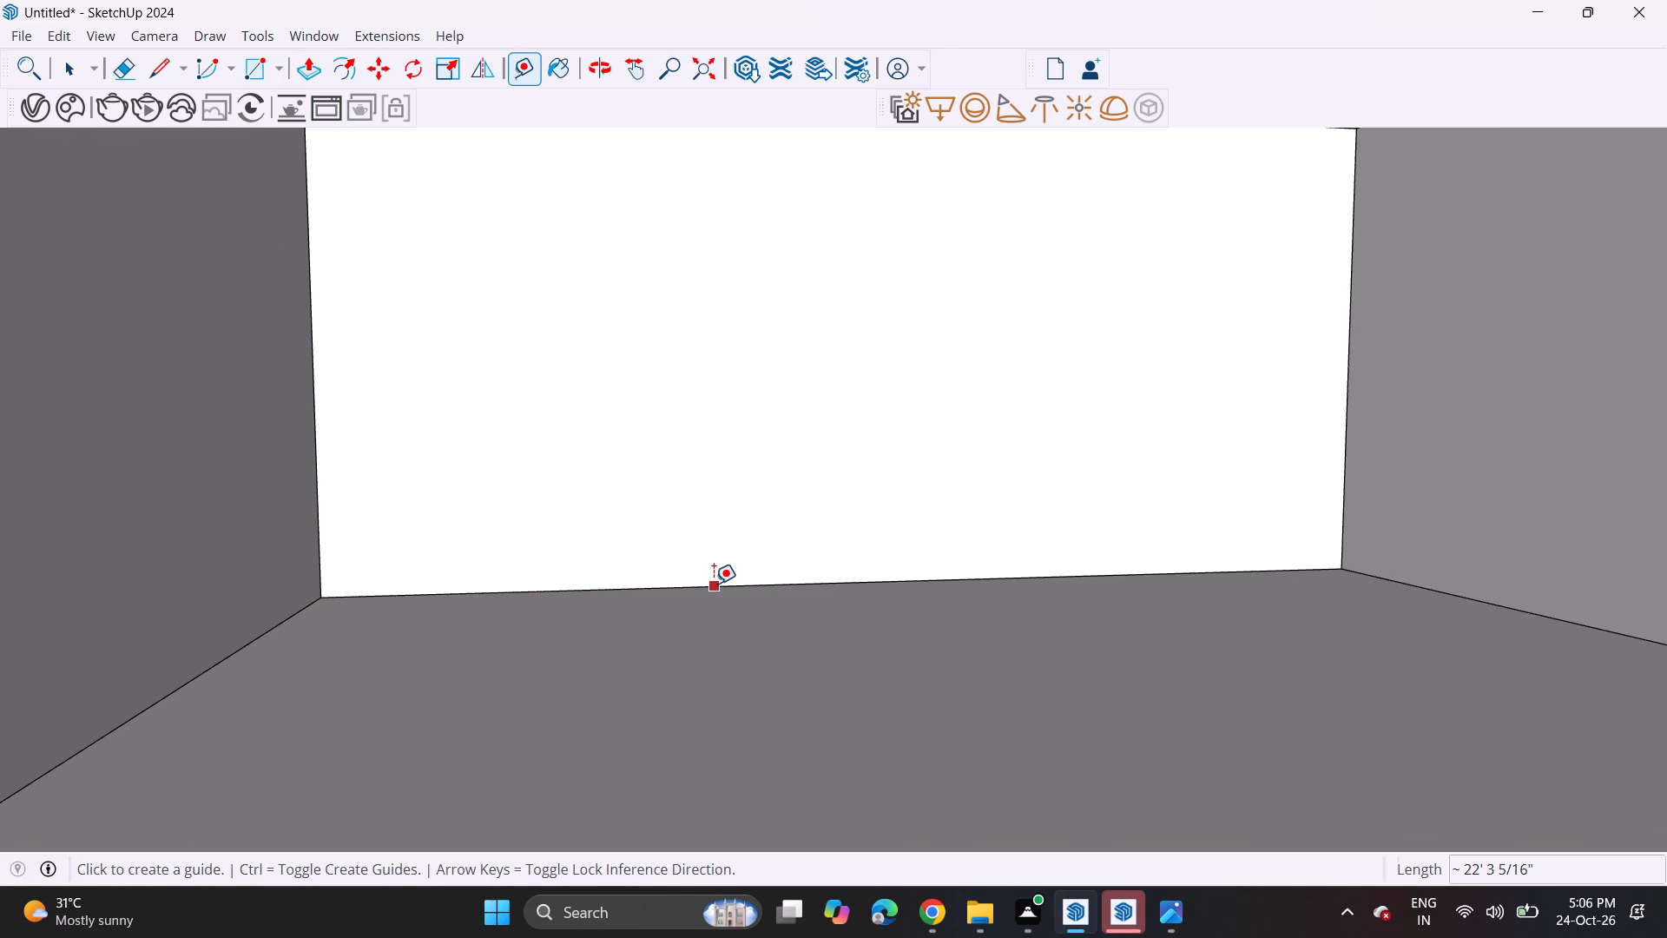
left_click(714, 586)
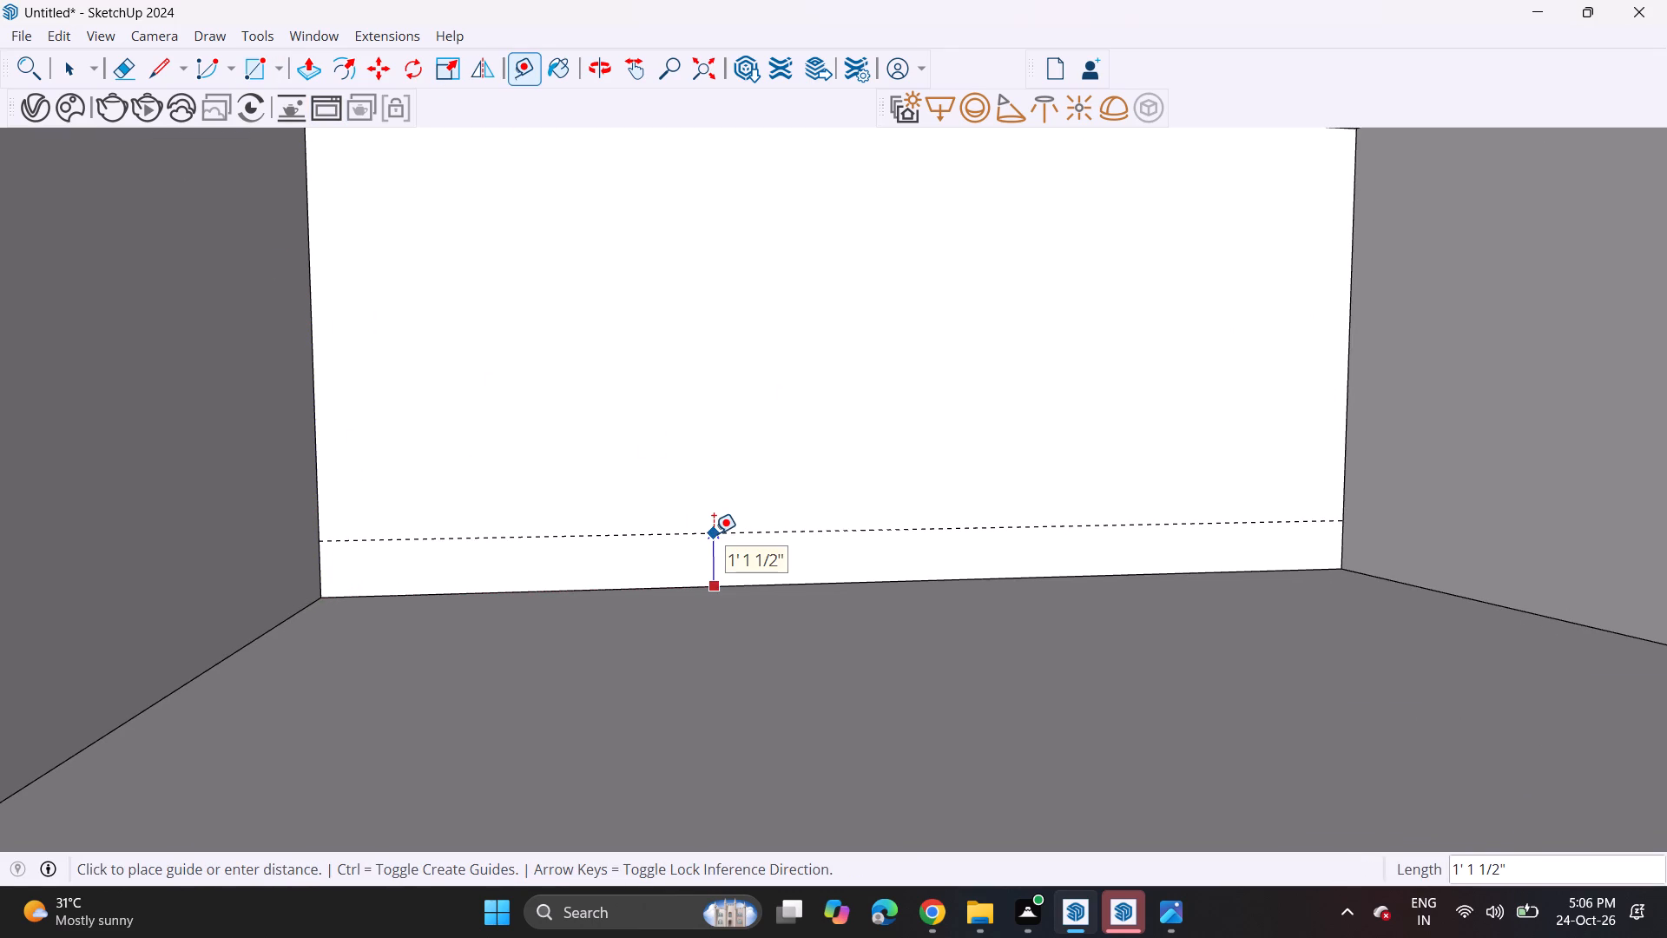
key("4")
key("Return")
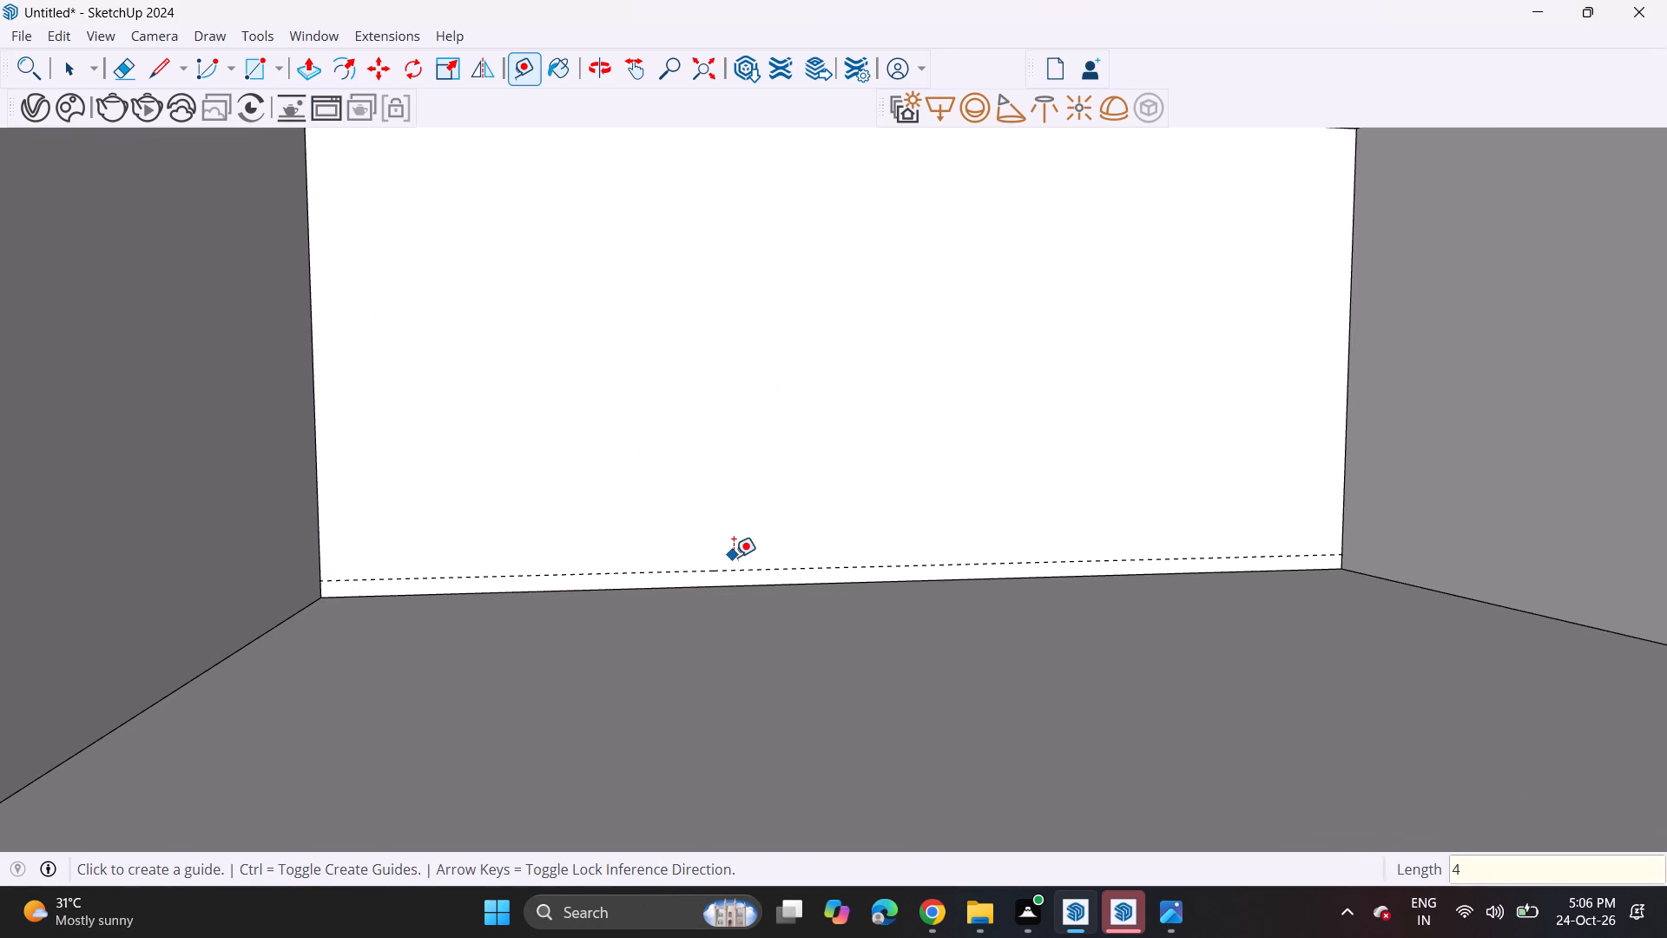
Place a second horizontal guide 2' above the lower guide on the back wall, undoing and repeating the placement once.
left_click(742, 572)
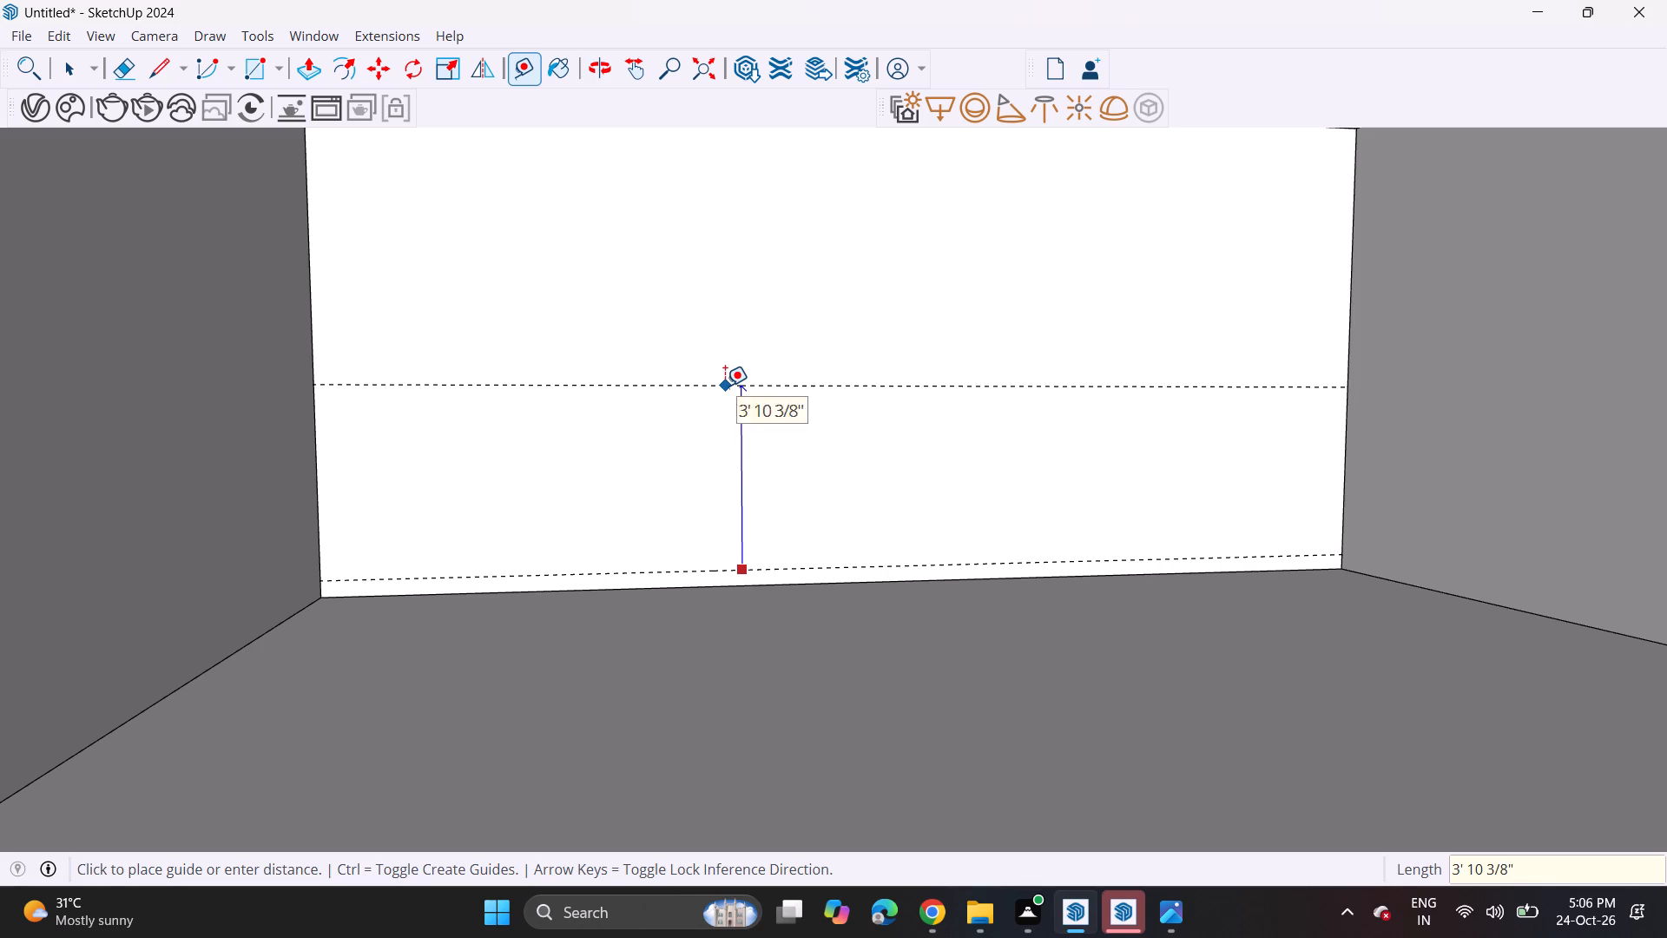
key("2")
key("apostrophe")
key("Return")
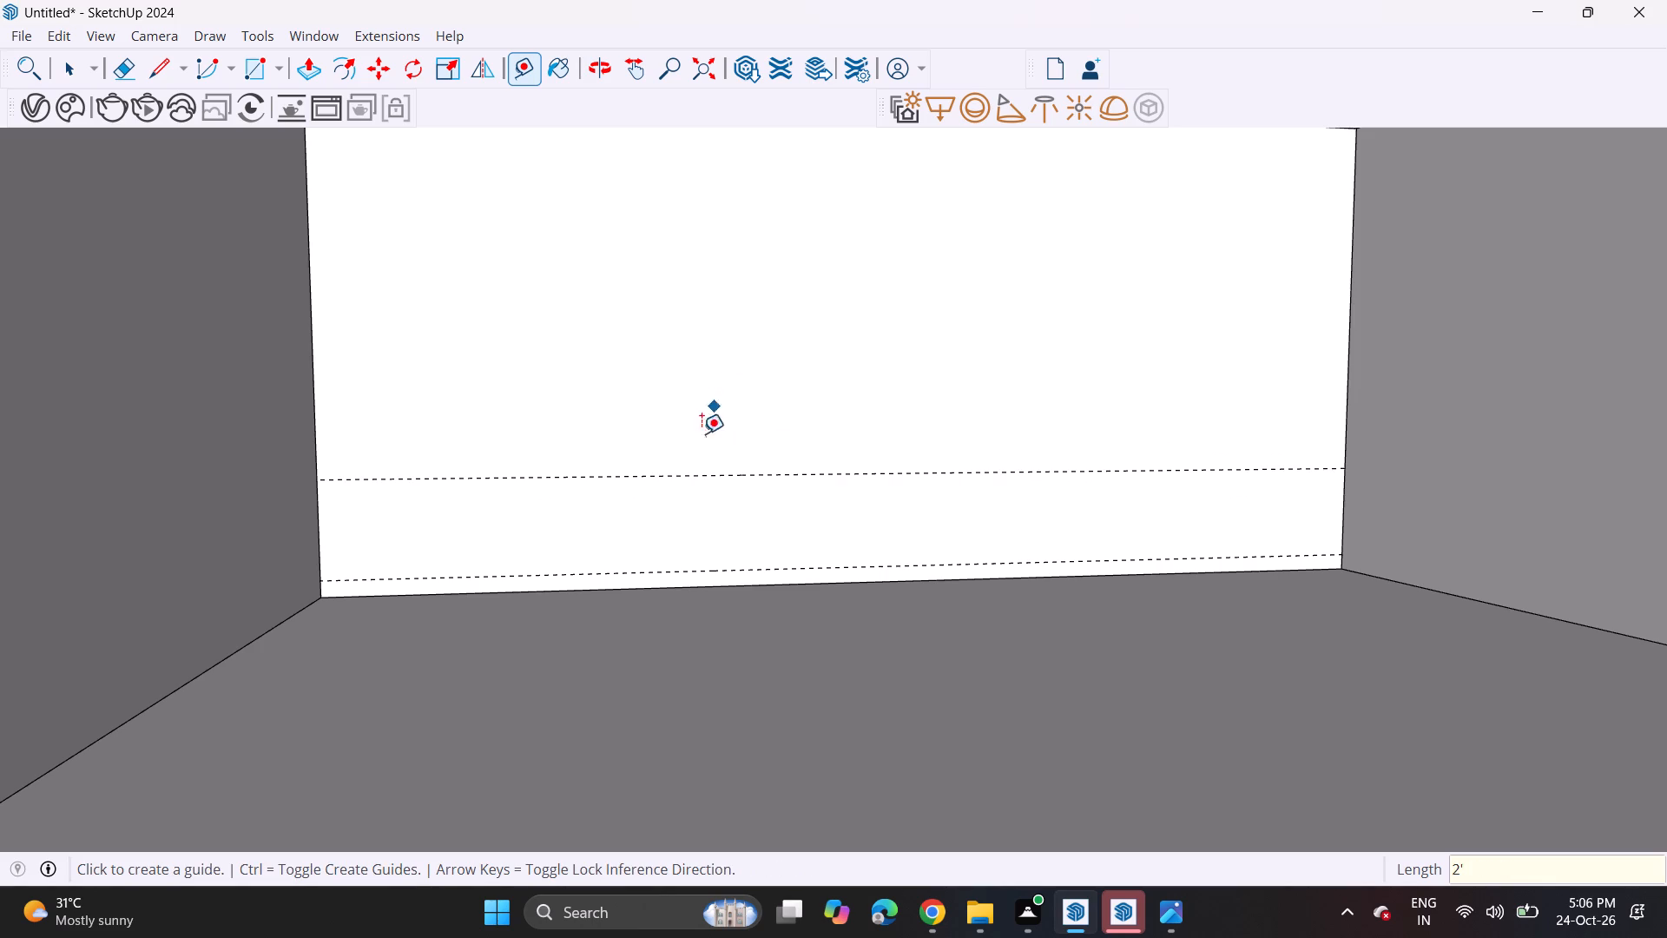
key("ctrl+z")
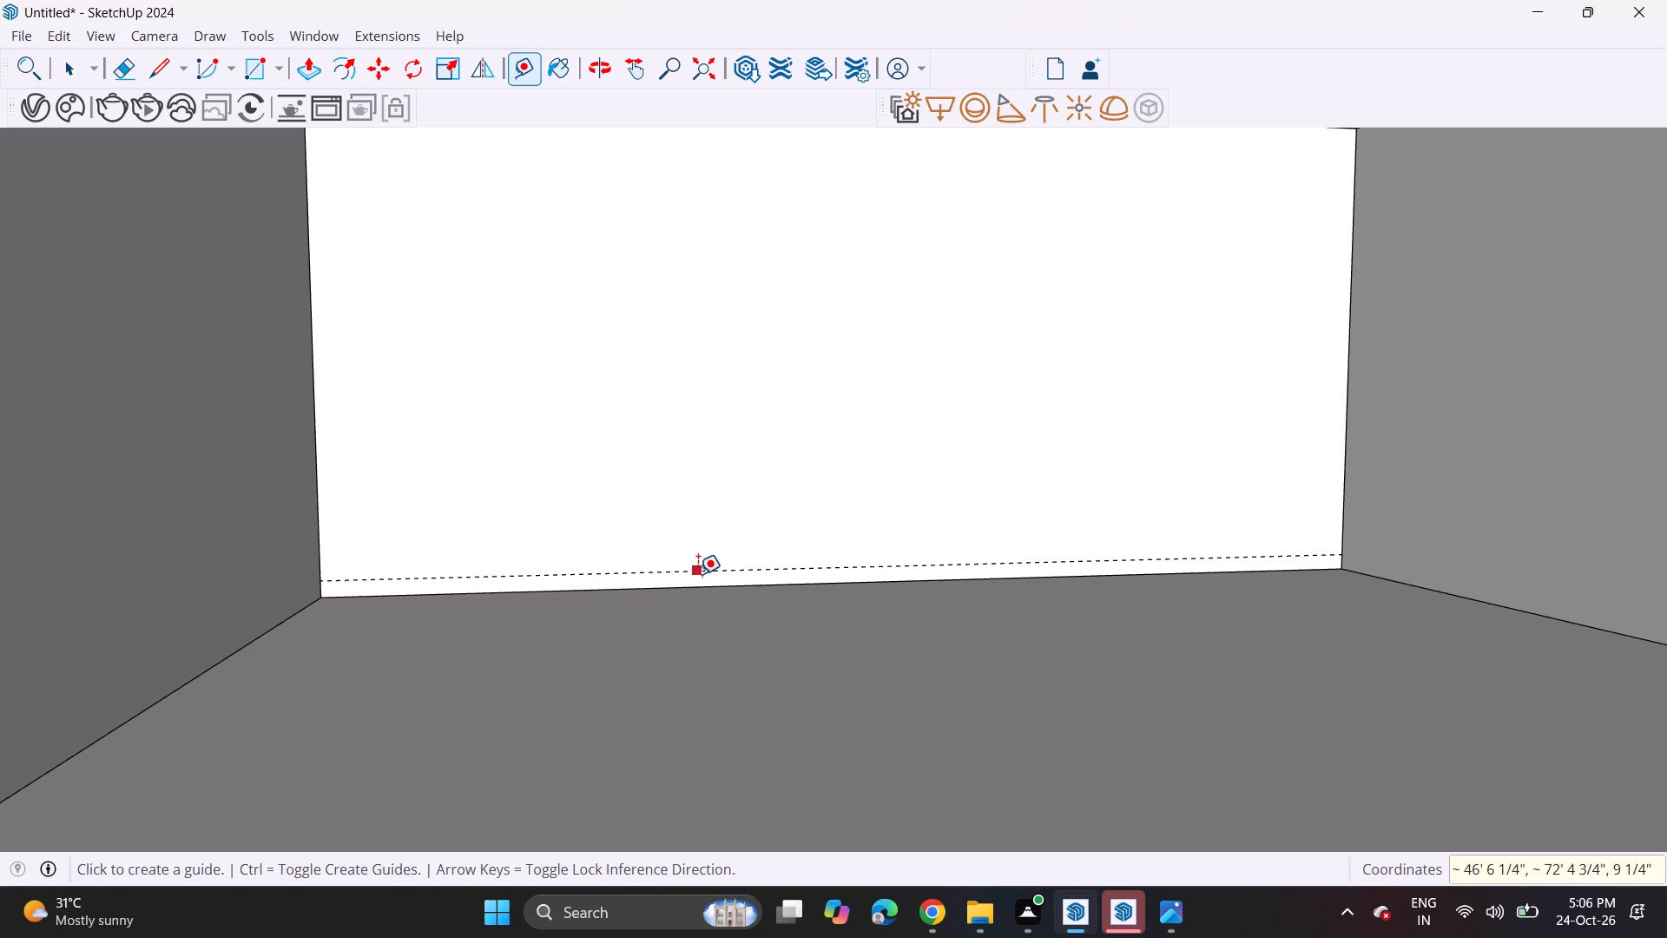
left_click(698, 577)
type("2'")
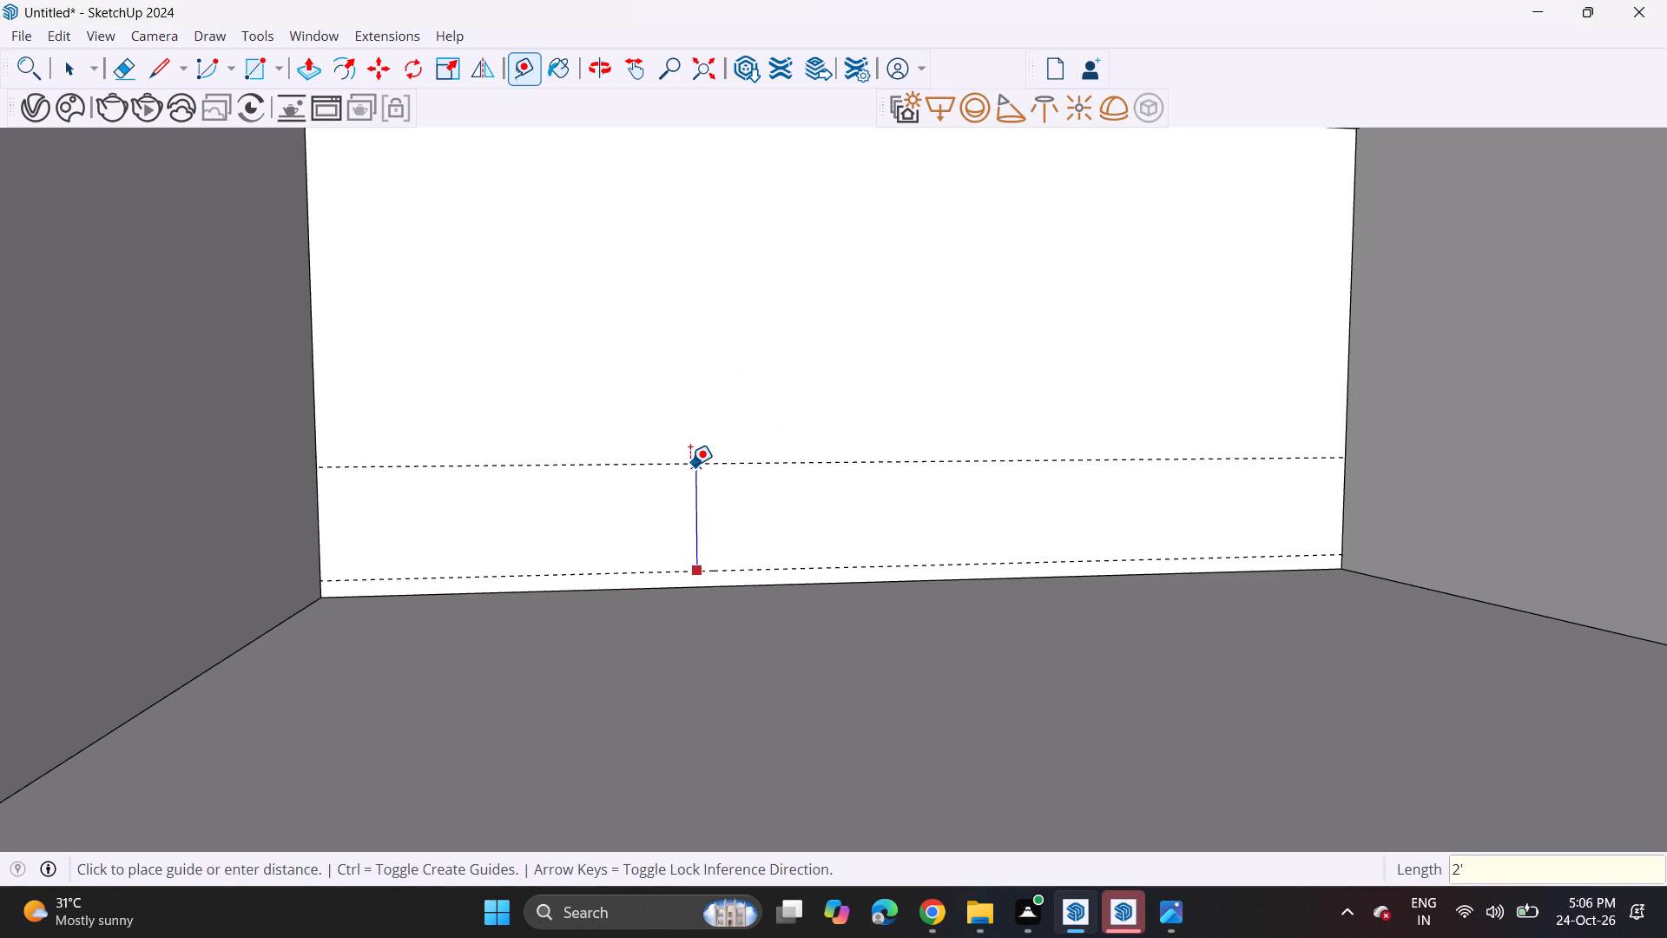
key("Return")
Undo the guides, ceiling, walls and floor slab of the oversized room until the model is empty.
scroll(688, 471, "down", 2)
scroll(688, 472, "up", 1)
scroll(688, 472, "down", 4)
middle_click_drag(688, 473, 686, 525)
scroll(680, 524, "up", 1)
scroll(666, 515, "down", 5)
middle_click_drag(678, 546, 585, 485, "shift")
scroll(582, 483, "up", 1)
key("ctrl+z")
key("ctrl+z")
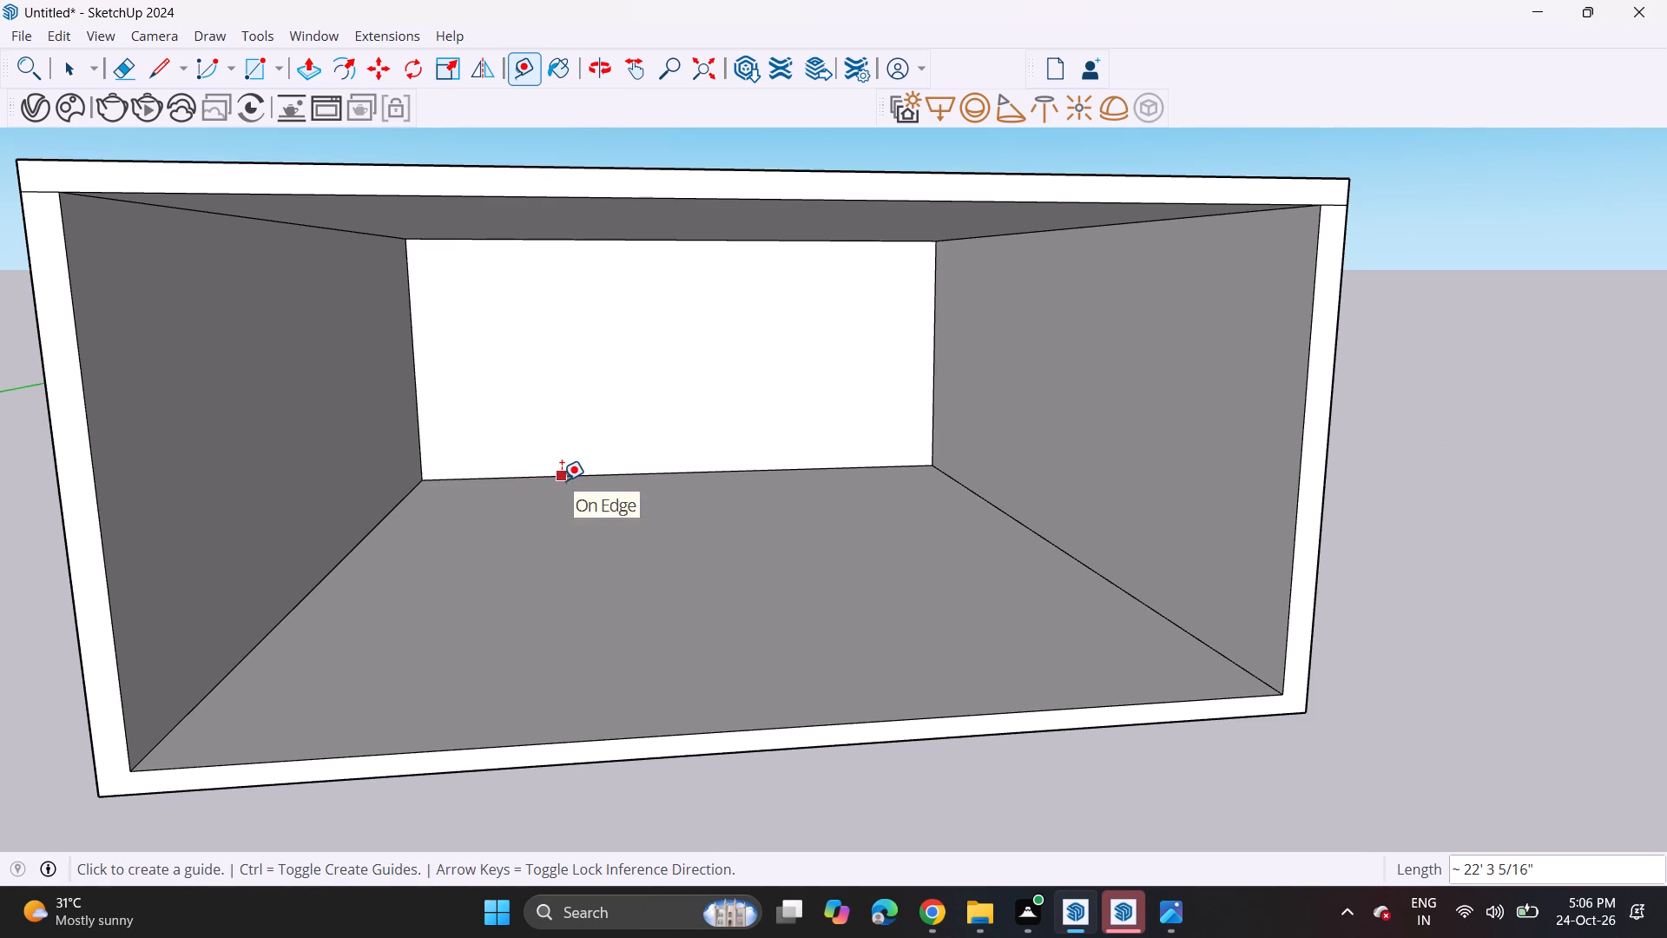
key("ctrl+z")
key("ctrl+z")
key("ctrl+z")
key("ctrl+z")
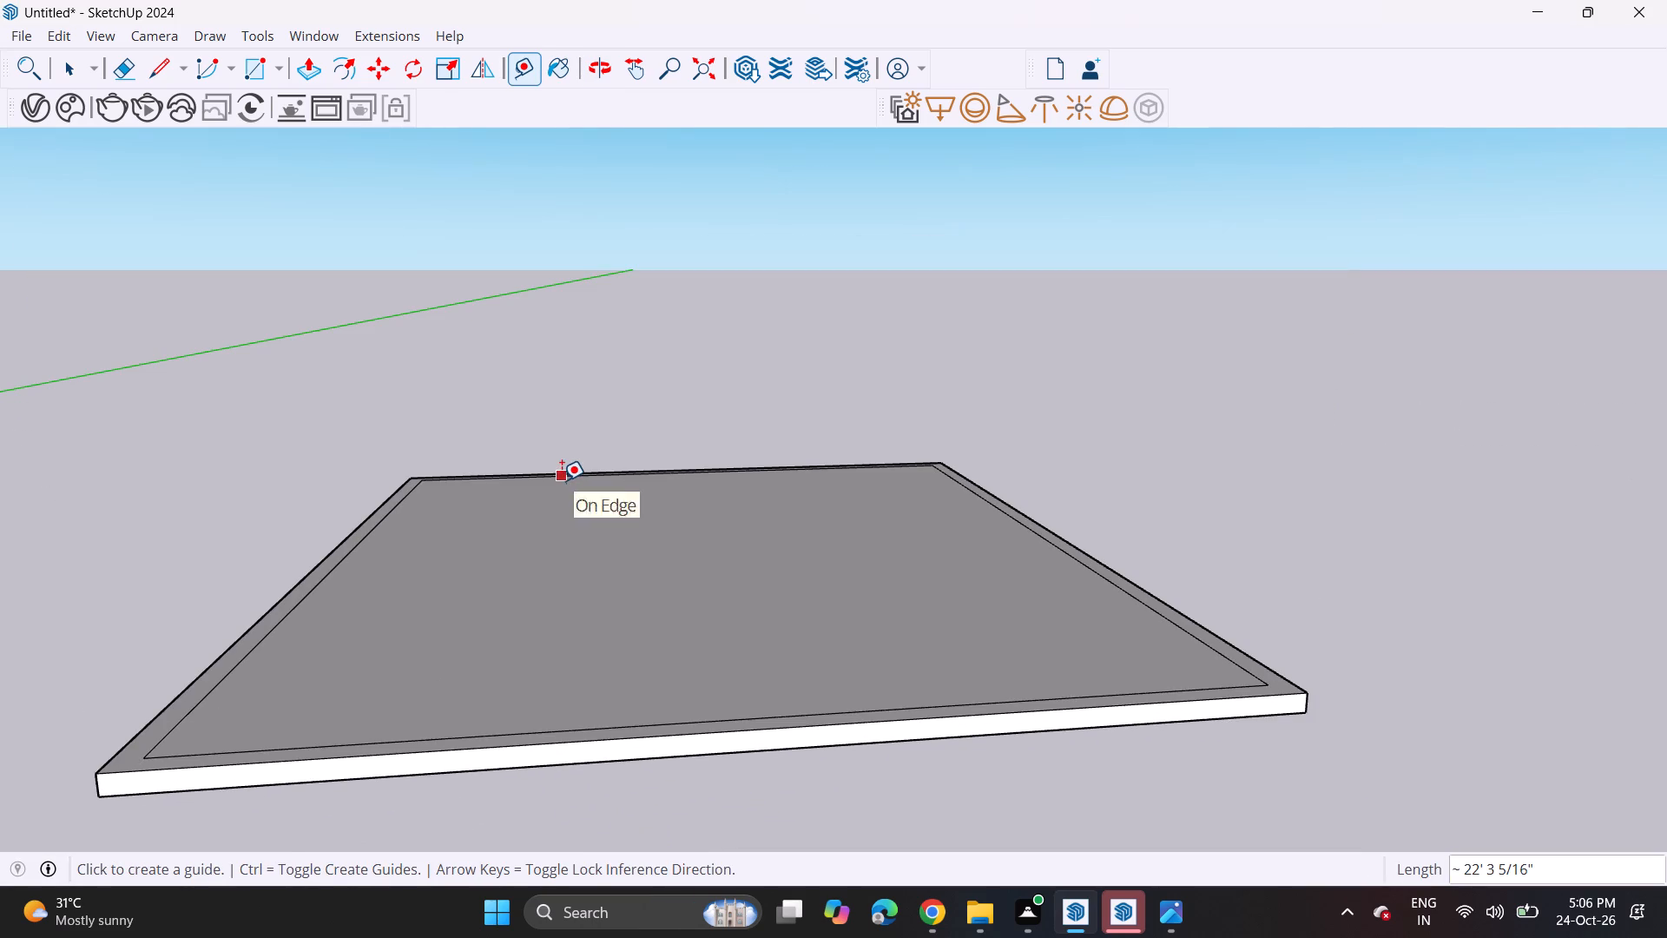
key("ctrl+z")
key("ctrl+z")
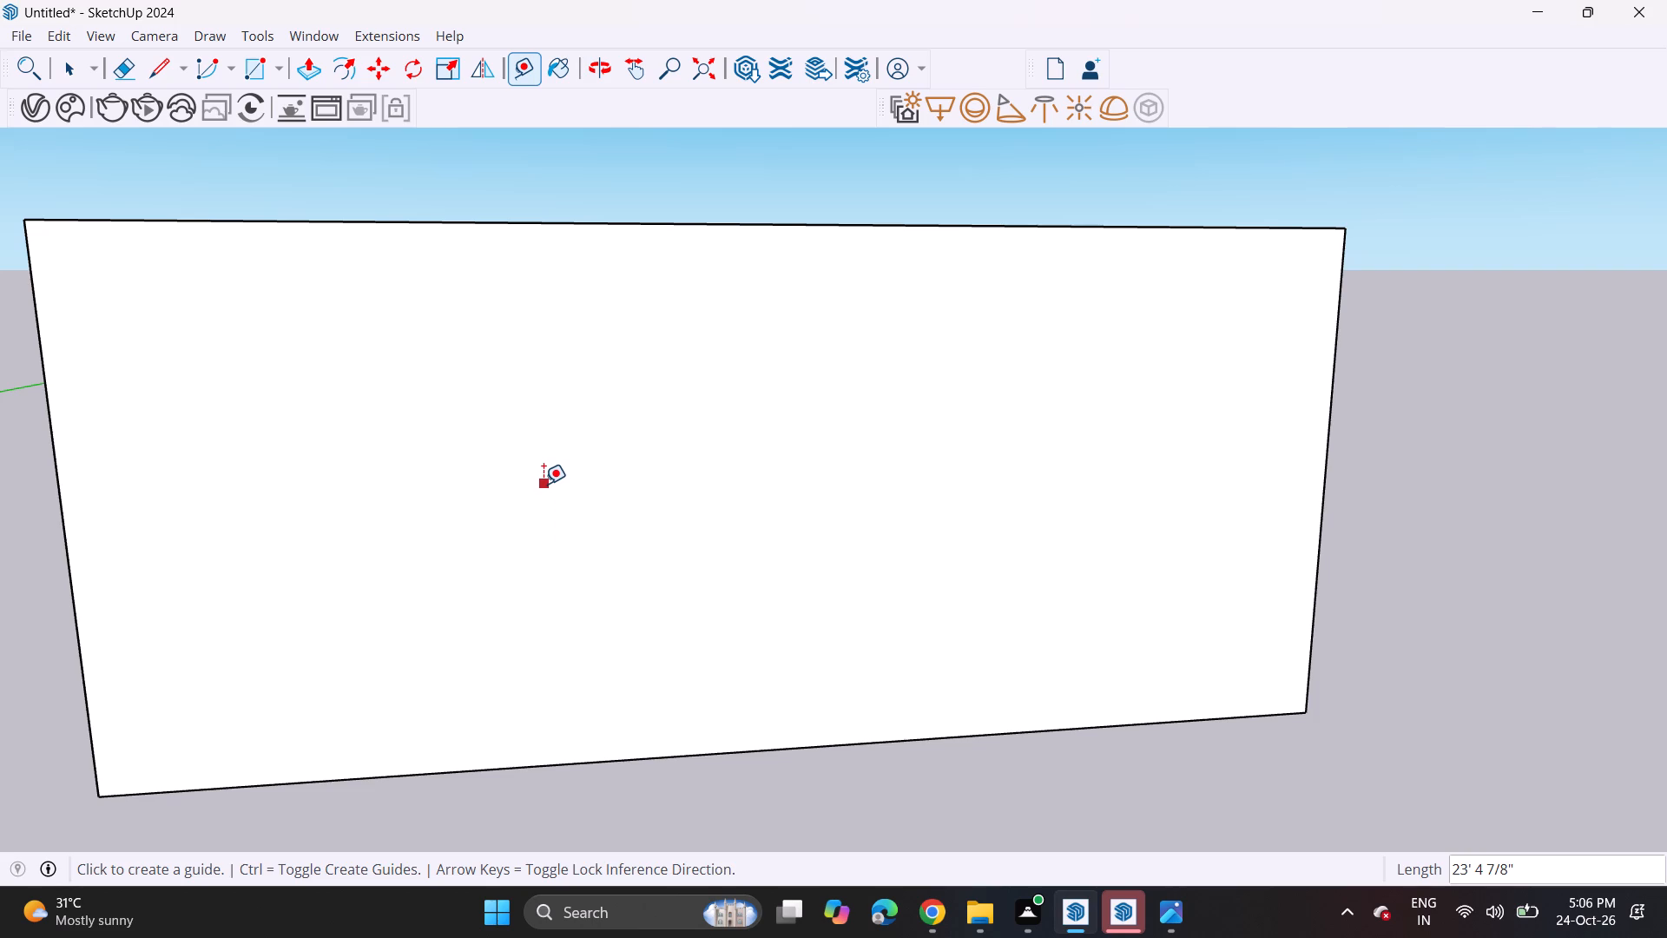
scroll(545, 506, "down", 8)
middle_click_drag(523, 508, 518, 529)
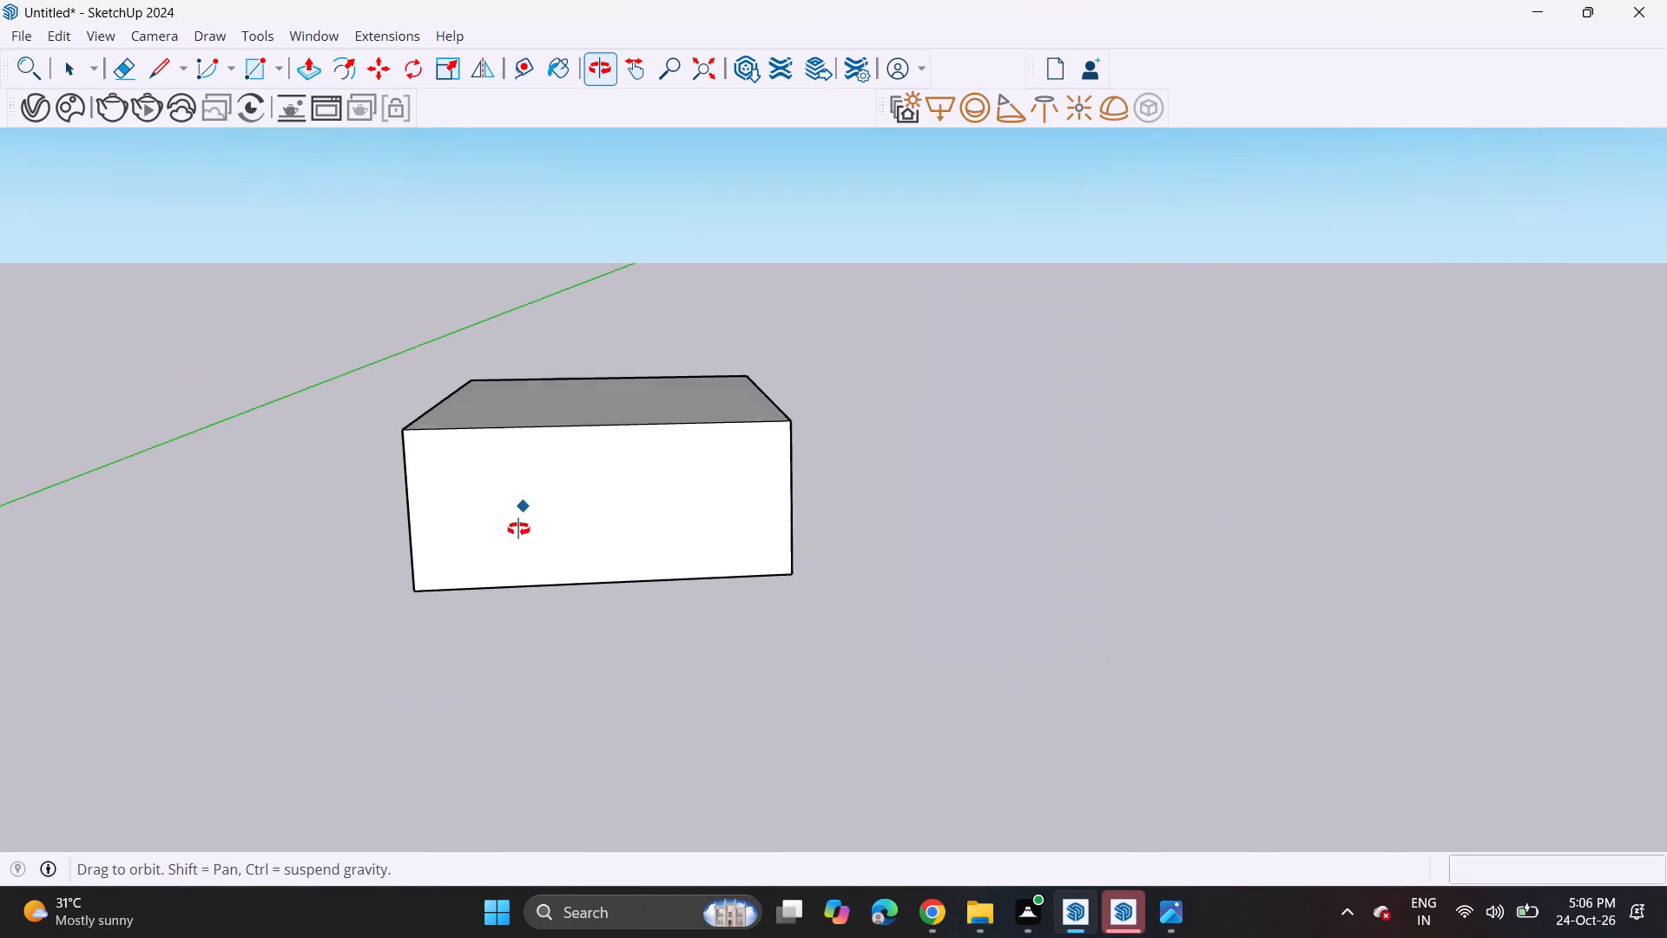
middle_click_drag(518, 529, 510, 599)
key("ctrl+z")
key("ctrl+z")
key("ctrl+z")
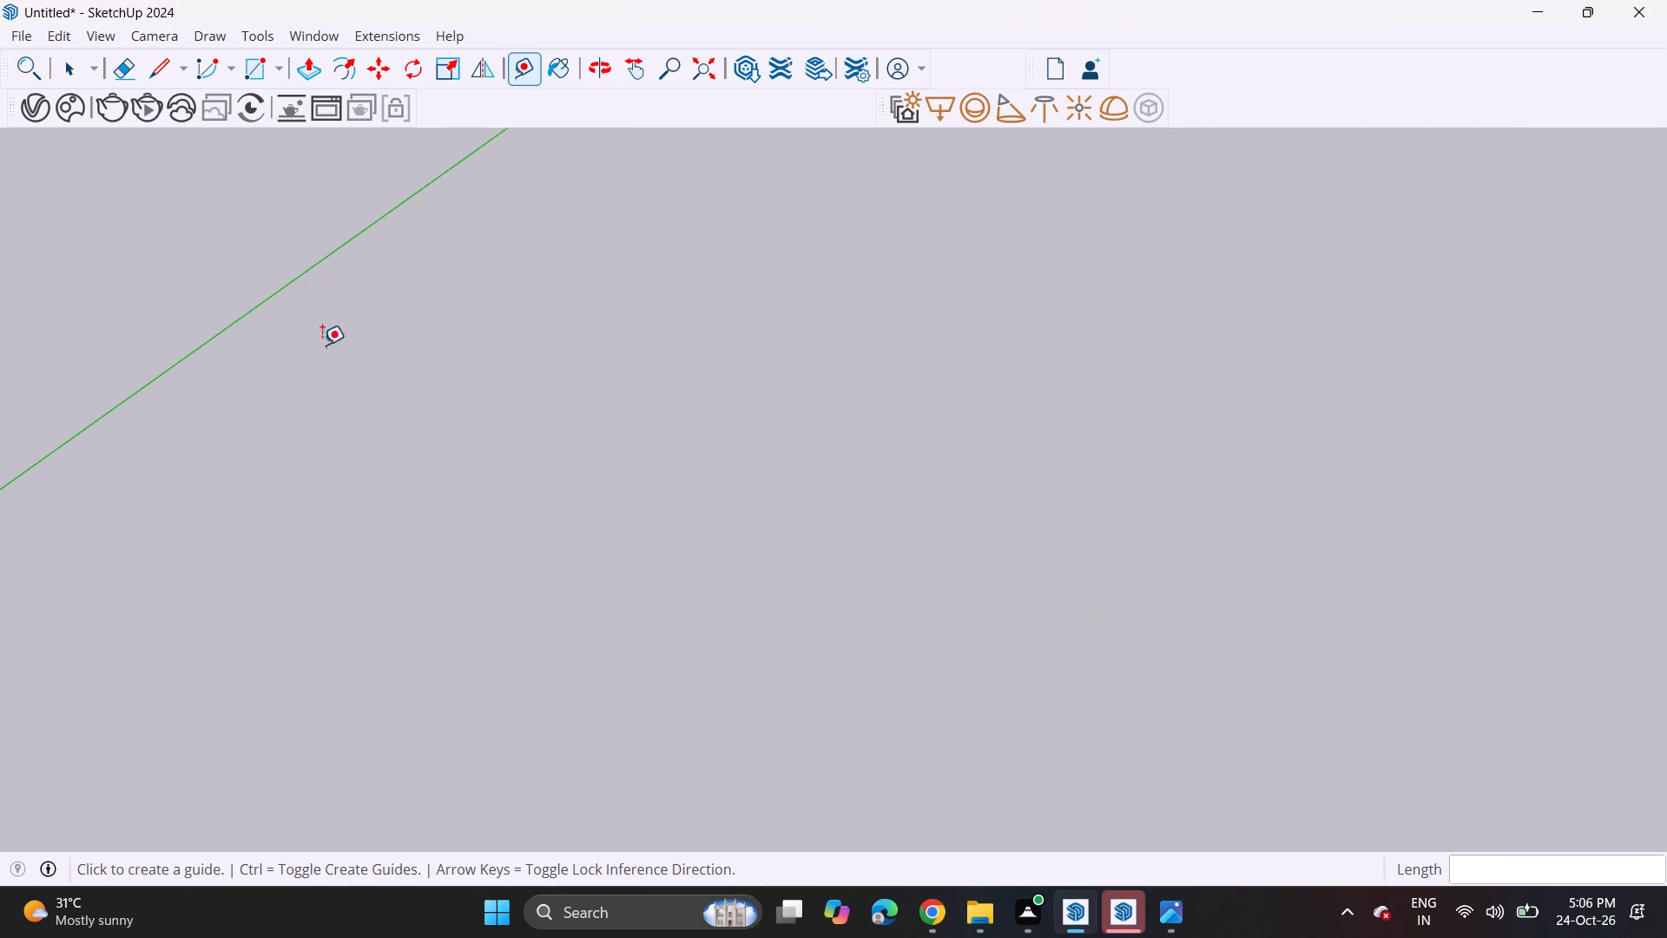
Draw a 12' by 10' rectangle on the ground for the new floor.
left_click(258, 69)
left_click(417, 663)
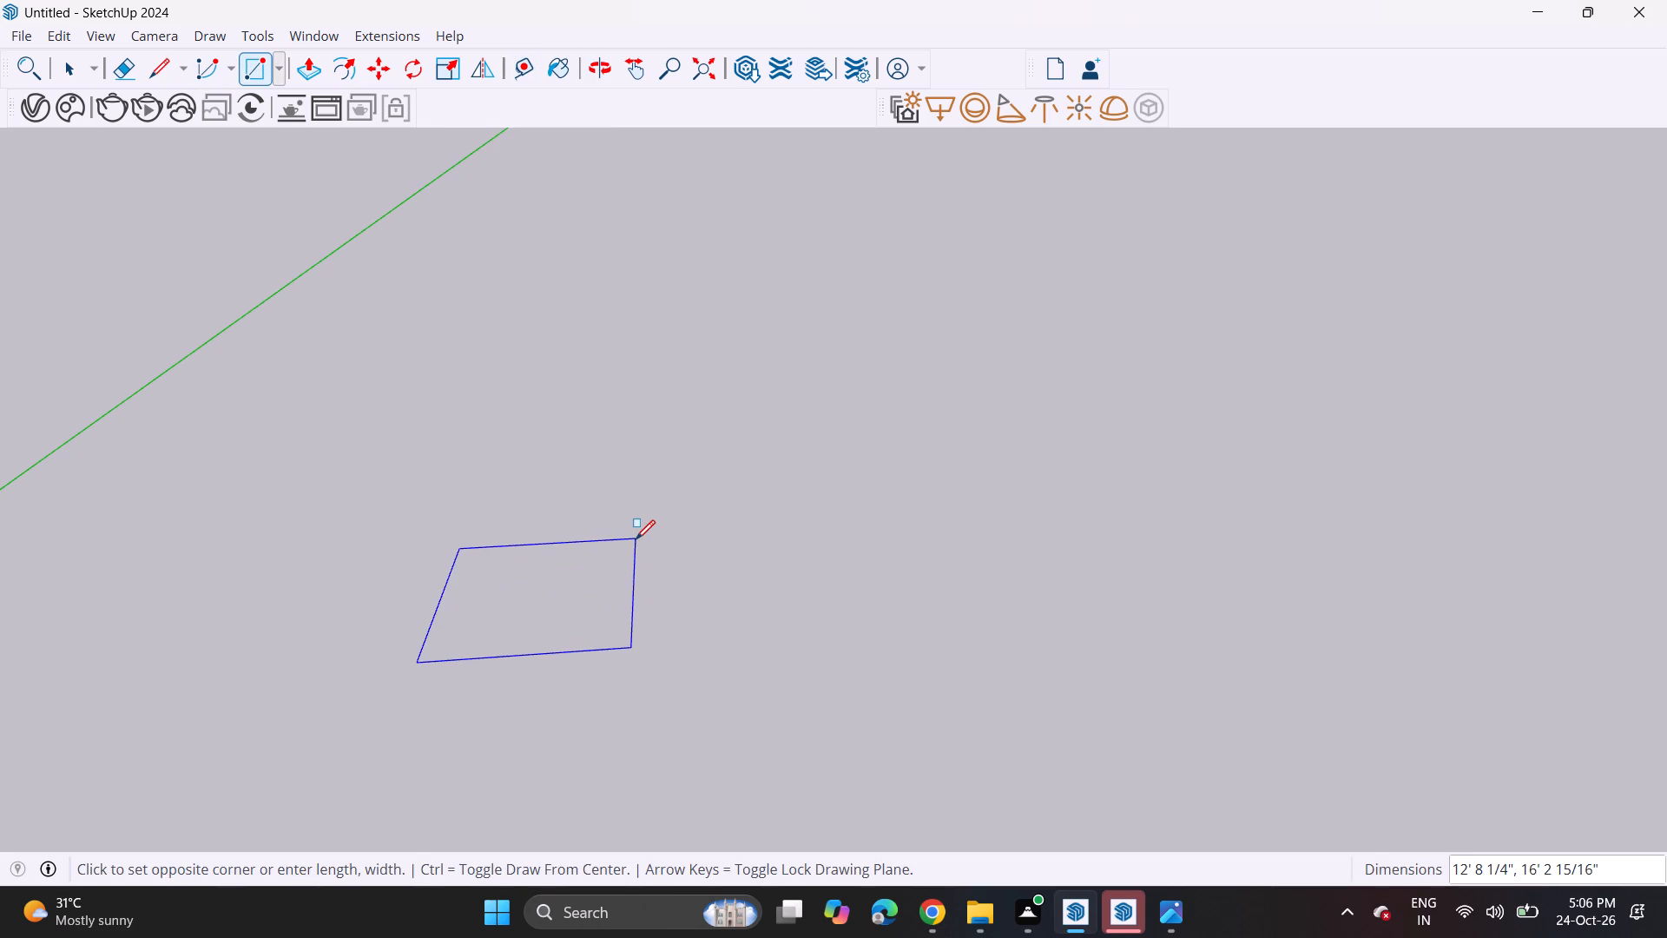
type("12")
key("apostrophe")
key("comma")
type("10'")
key("Return")
Push/Pull the floor rectangle up about 2 9/16" into a slab.
left_click(304, 83)
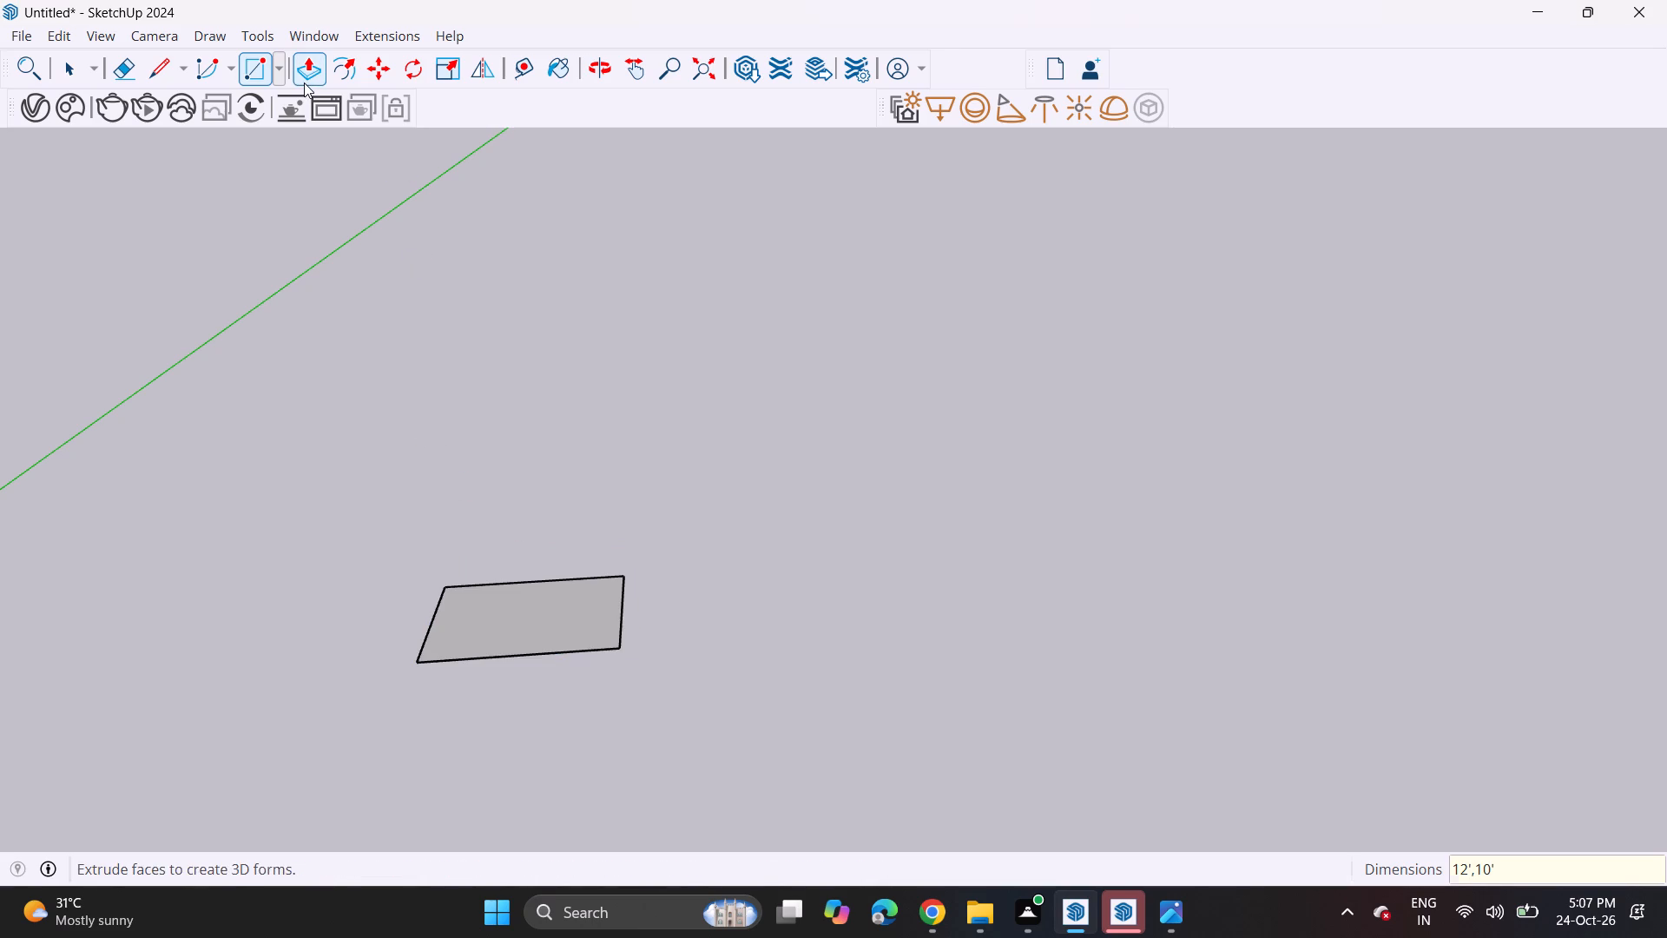
scroll(498, 637, "up", 9)
left_click(500, 645)
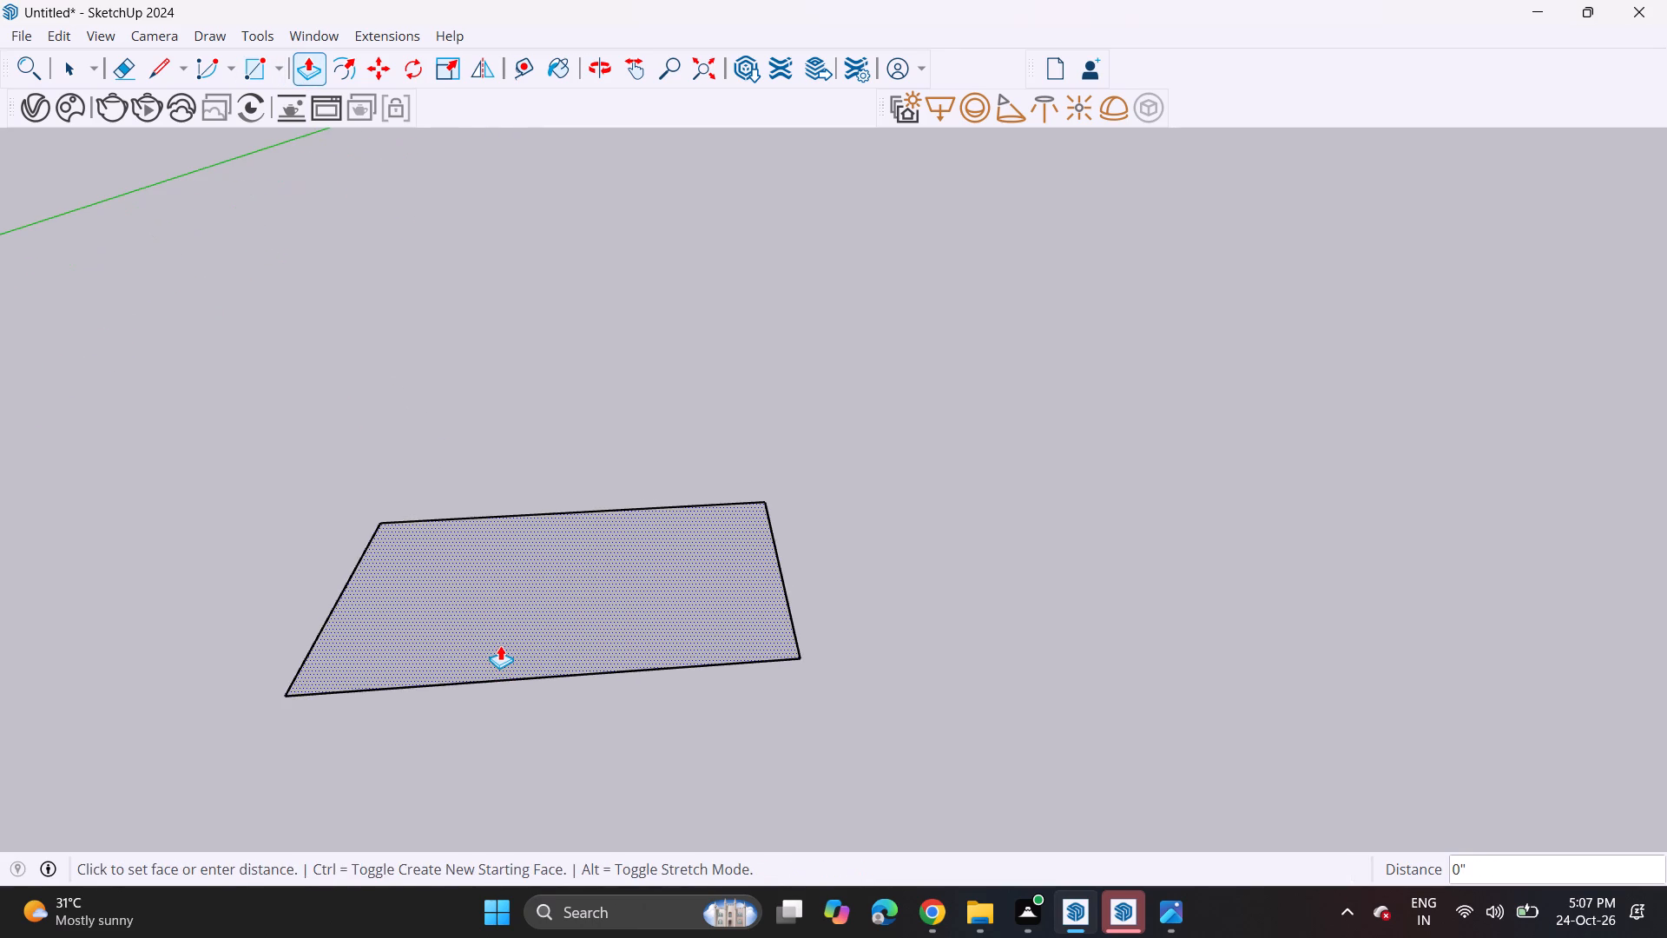
left_click(501, 638)
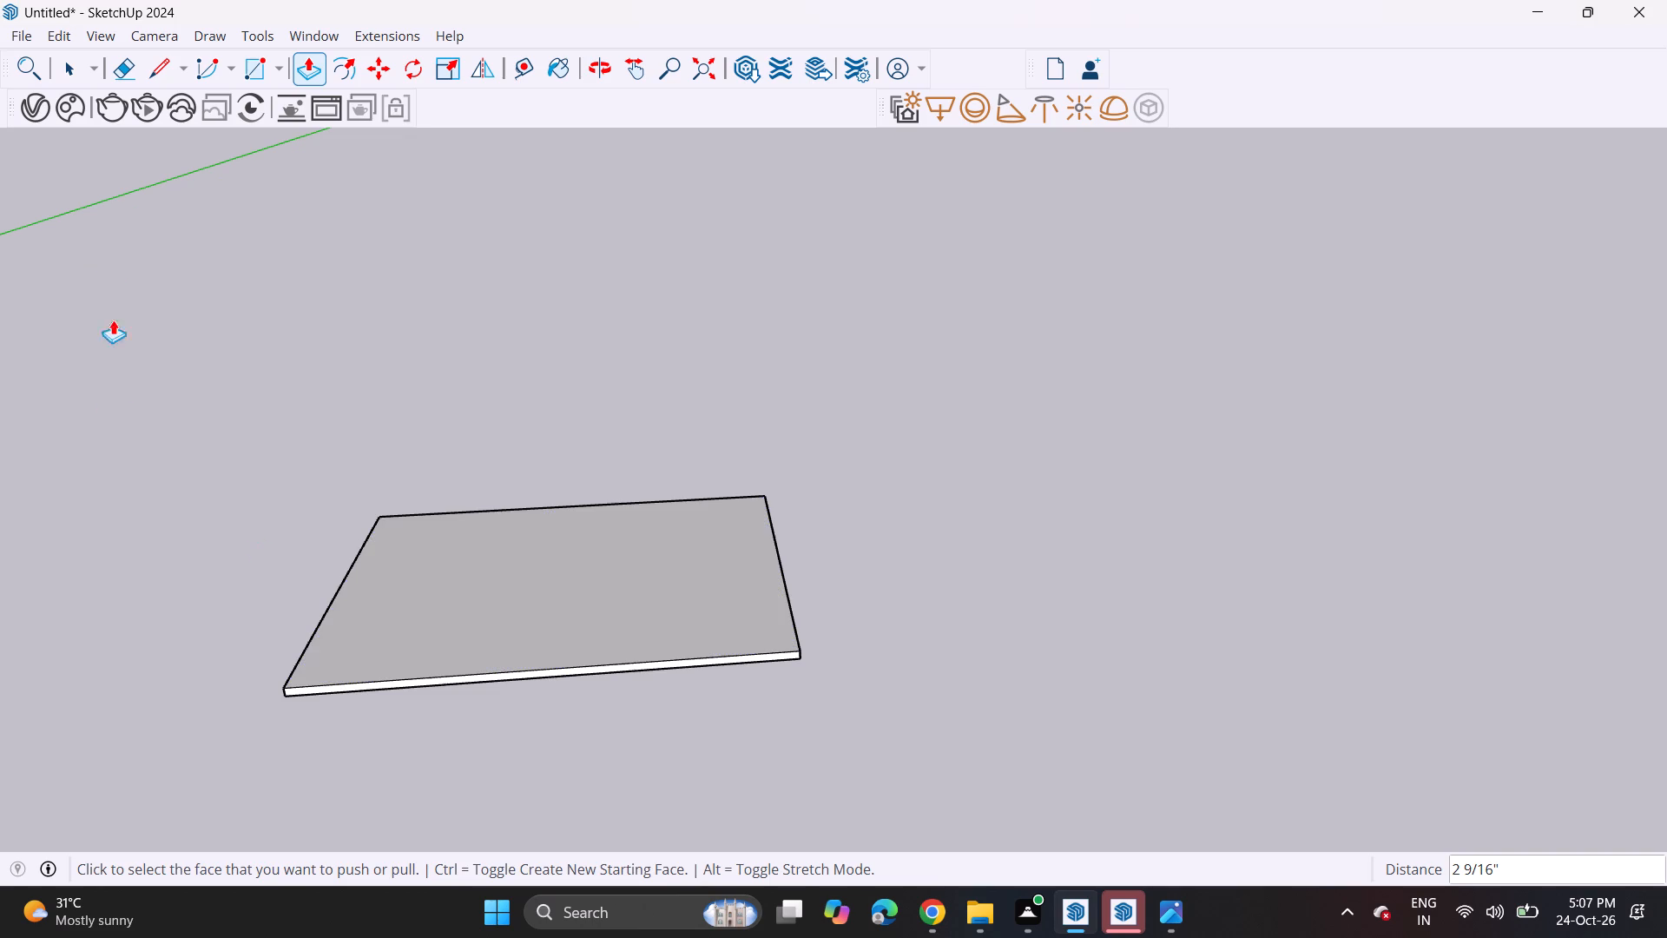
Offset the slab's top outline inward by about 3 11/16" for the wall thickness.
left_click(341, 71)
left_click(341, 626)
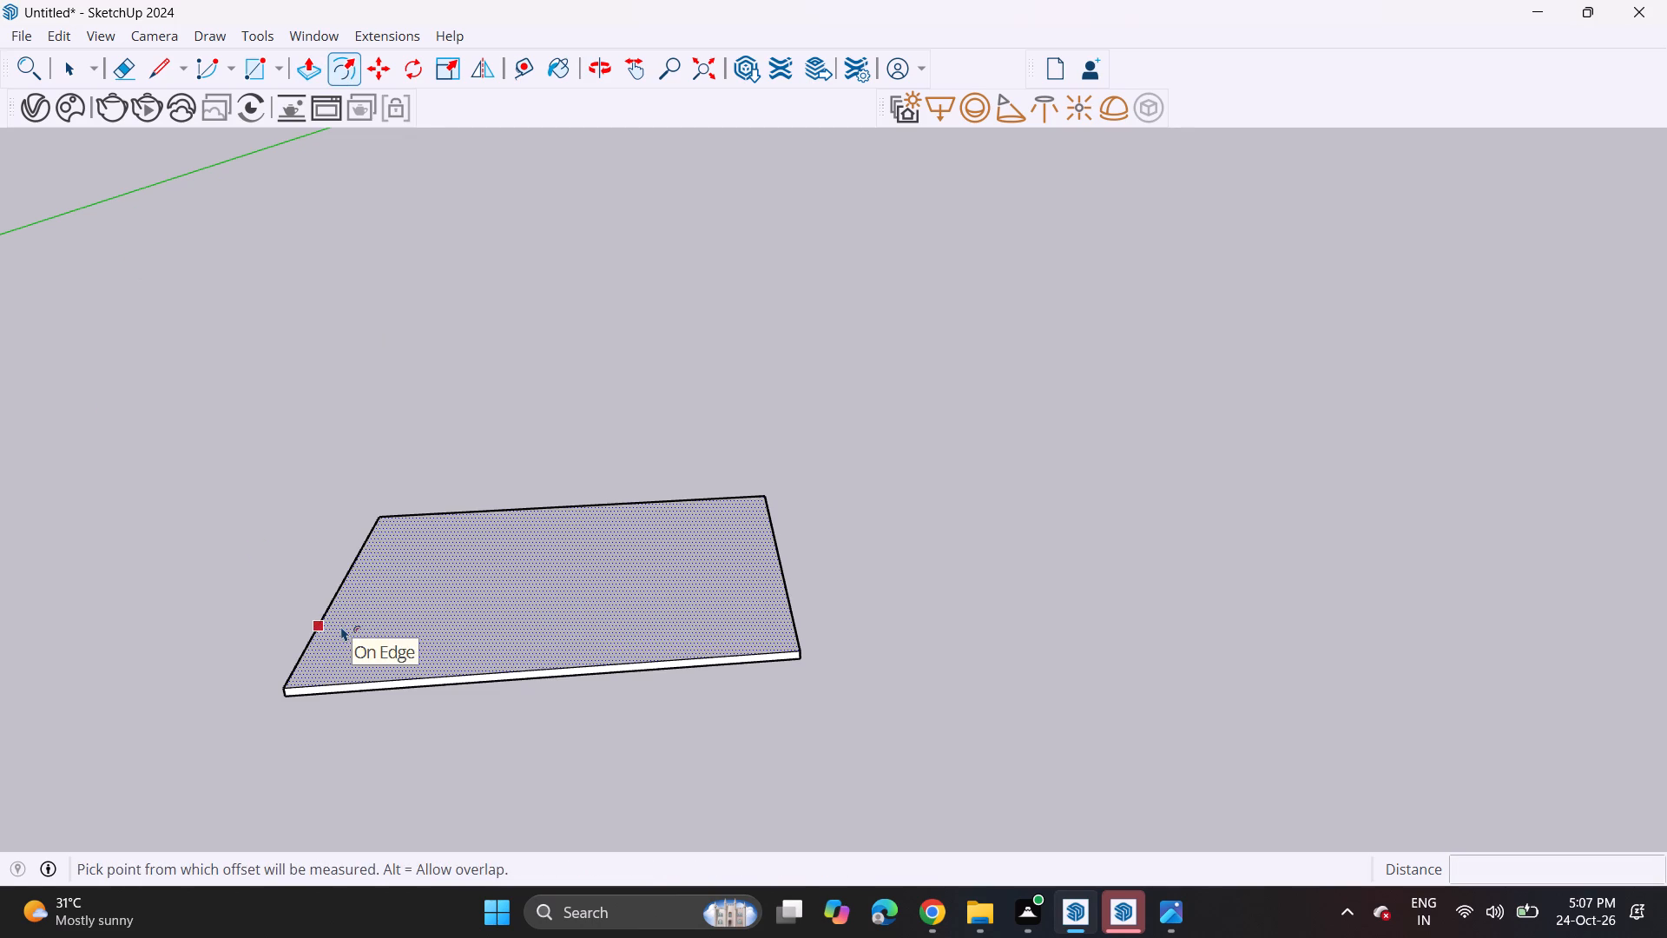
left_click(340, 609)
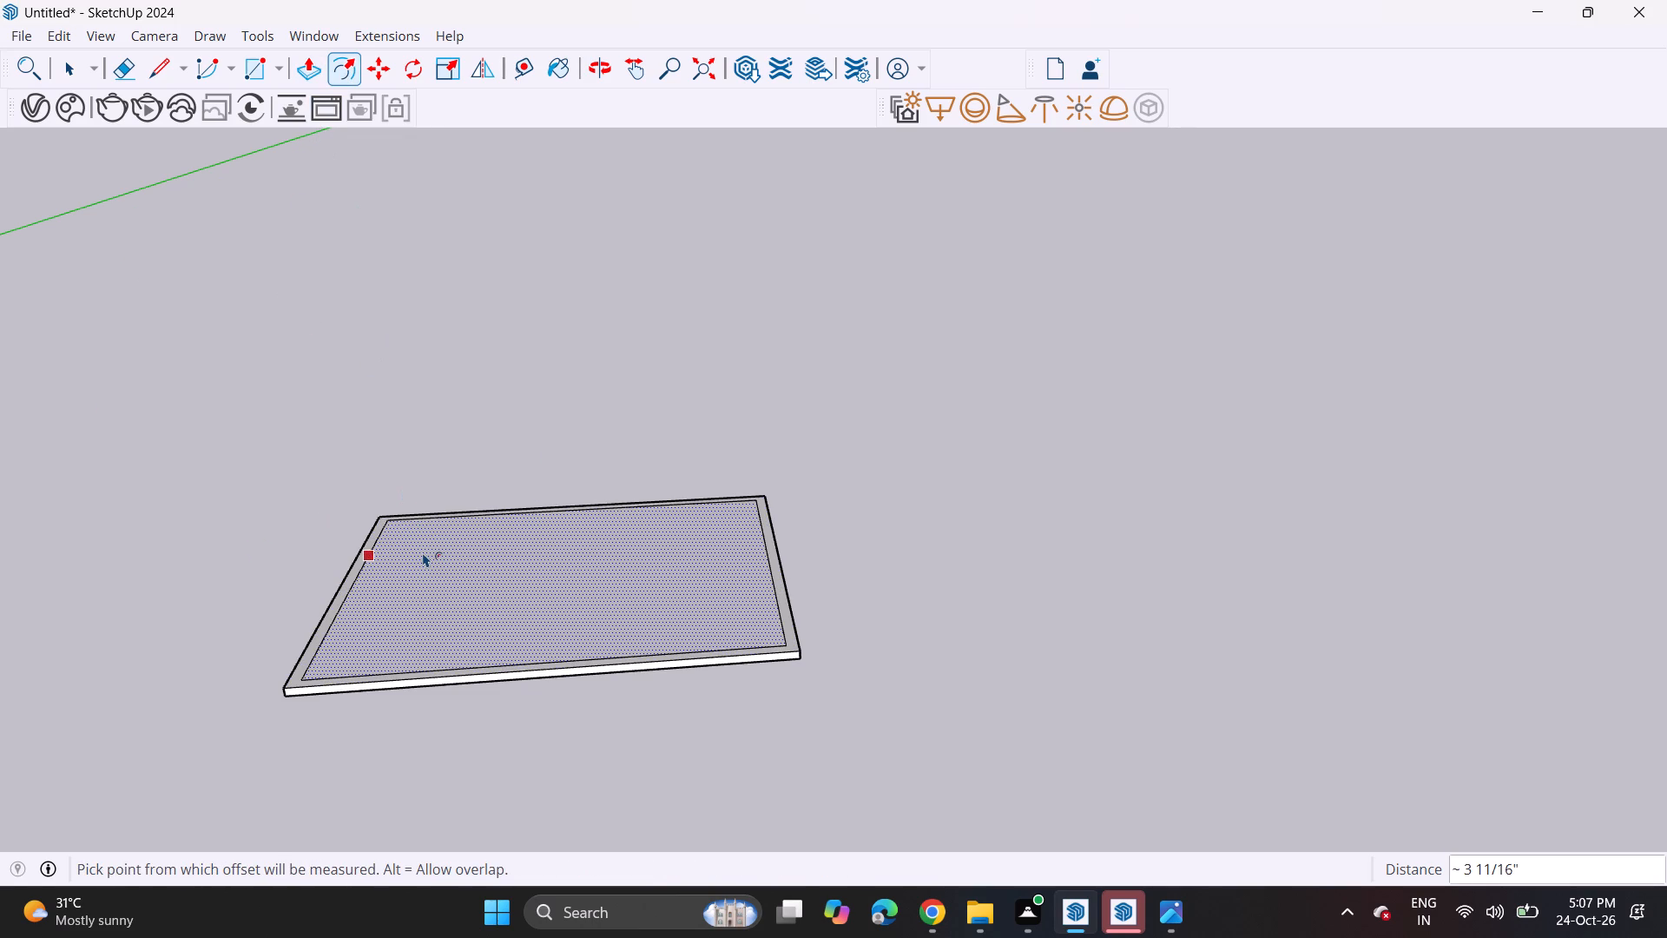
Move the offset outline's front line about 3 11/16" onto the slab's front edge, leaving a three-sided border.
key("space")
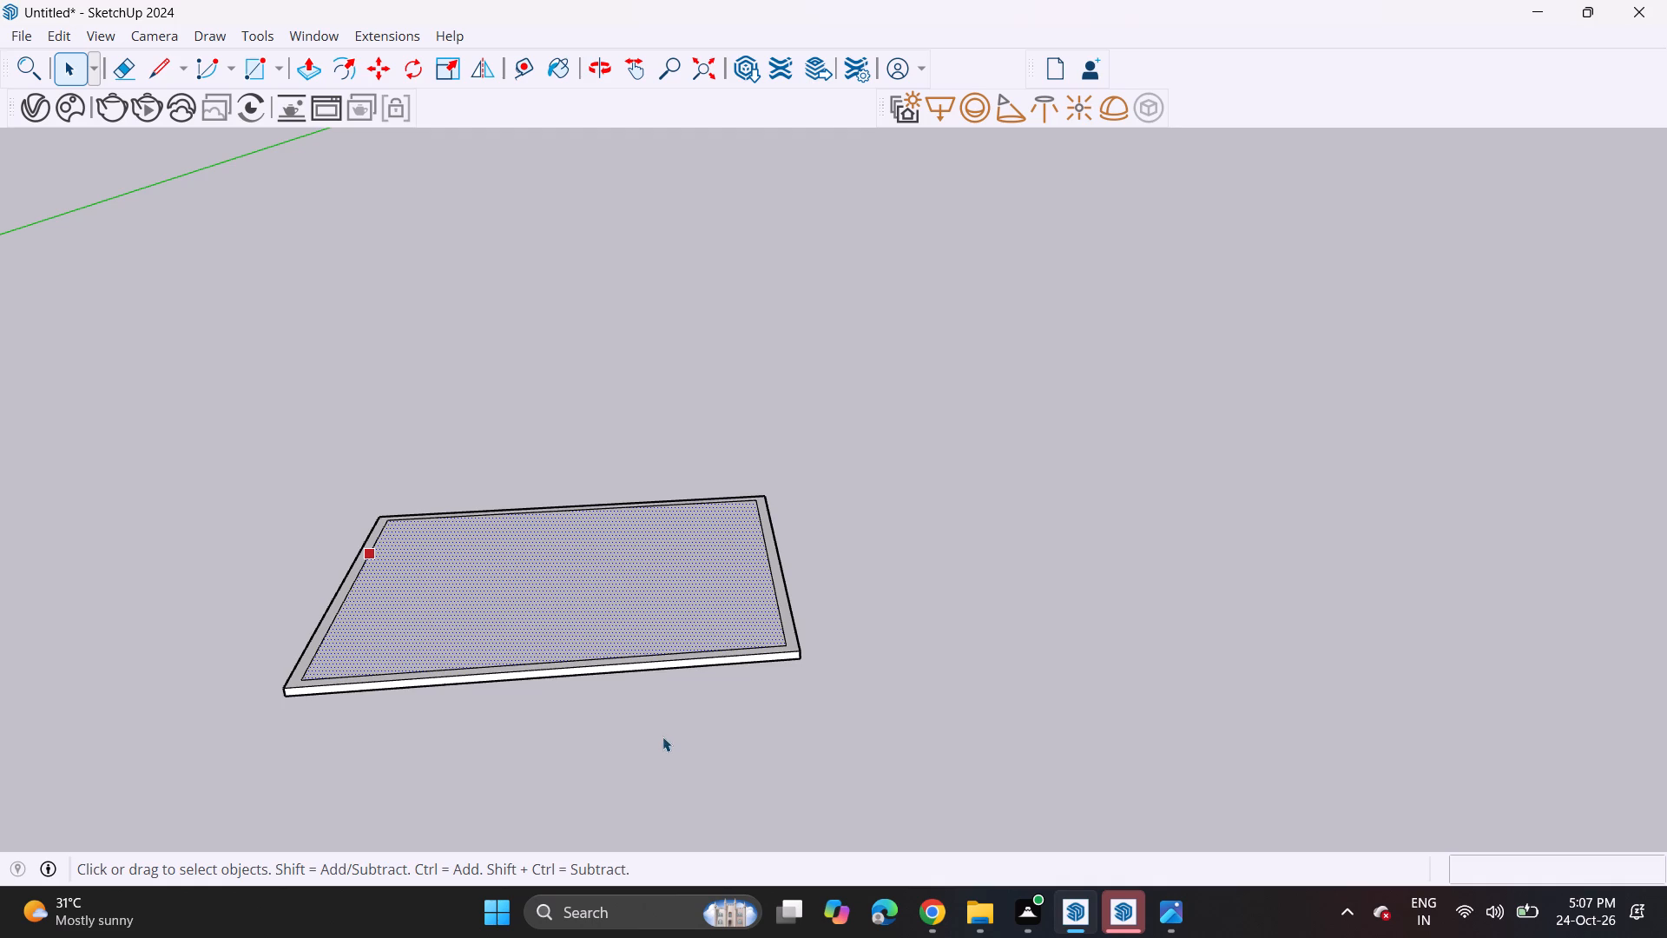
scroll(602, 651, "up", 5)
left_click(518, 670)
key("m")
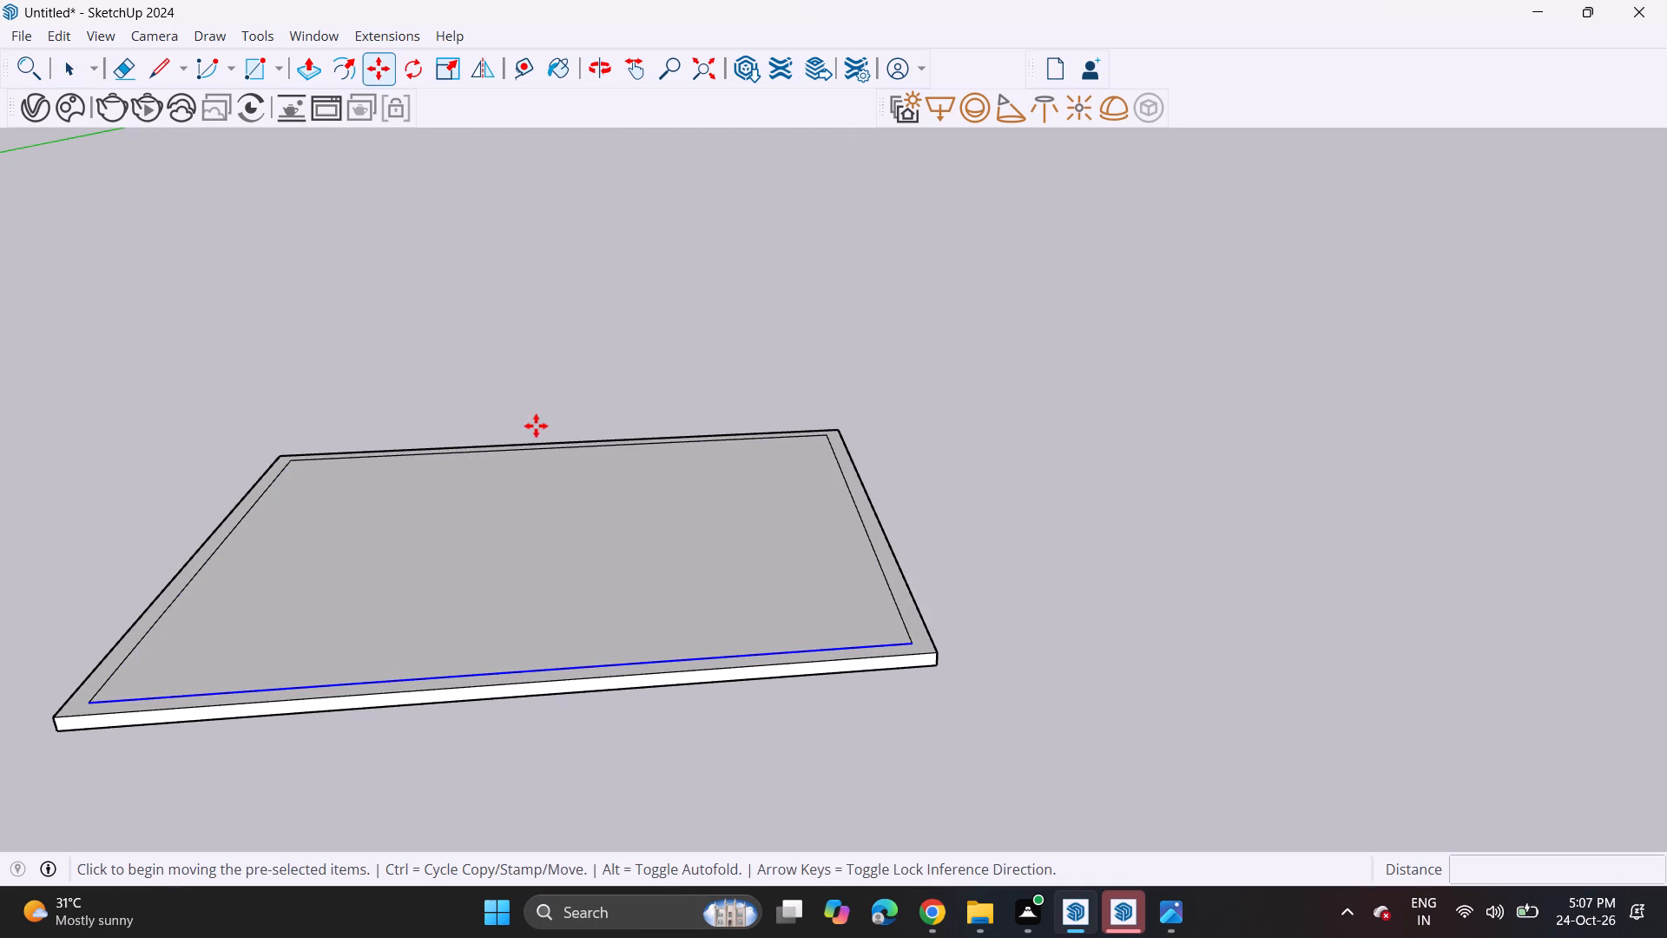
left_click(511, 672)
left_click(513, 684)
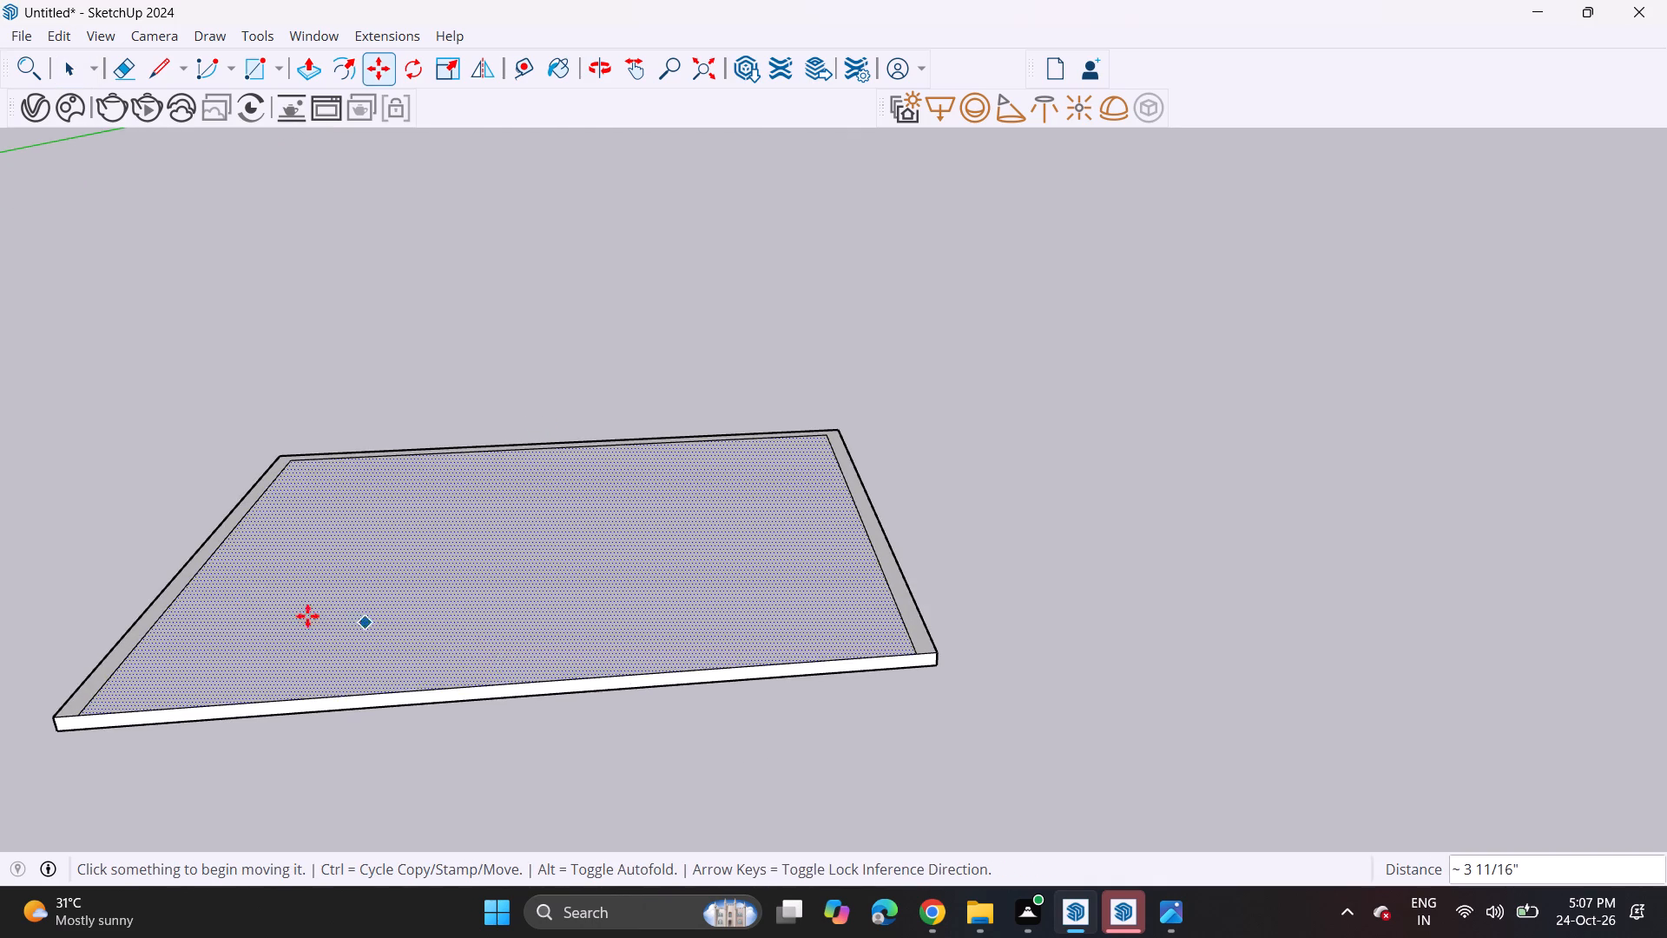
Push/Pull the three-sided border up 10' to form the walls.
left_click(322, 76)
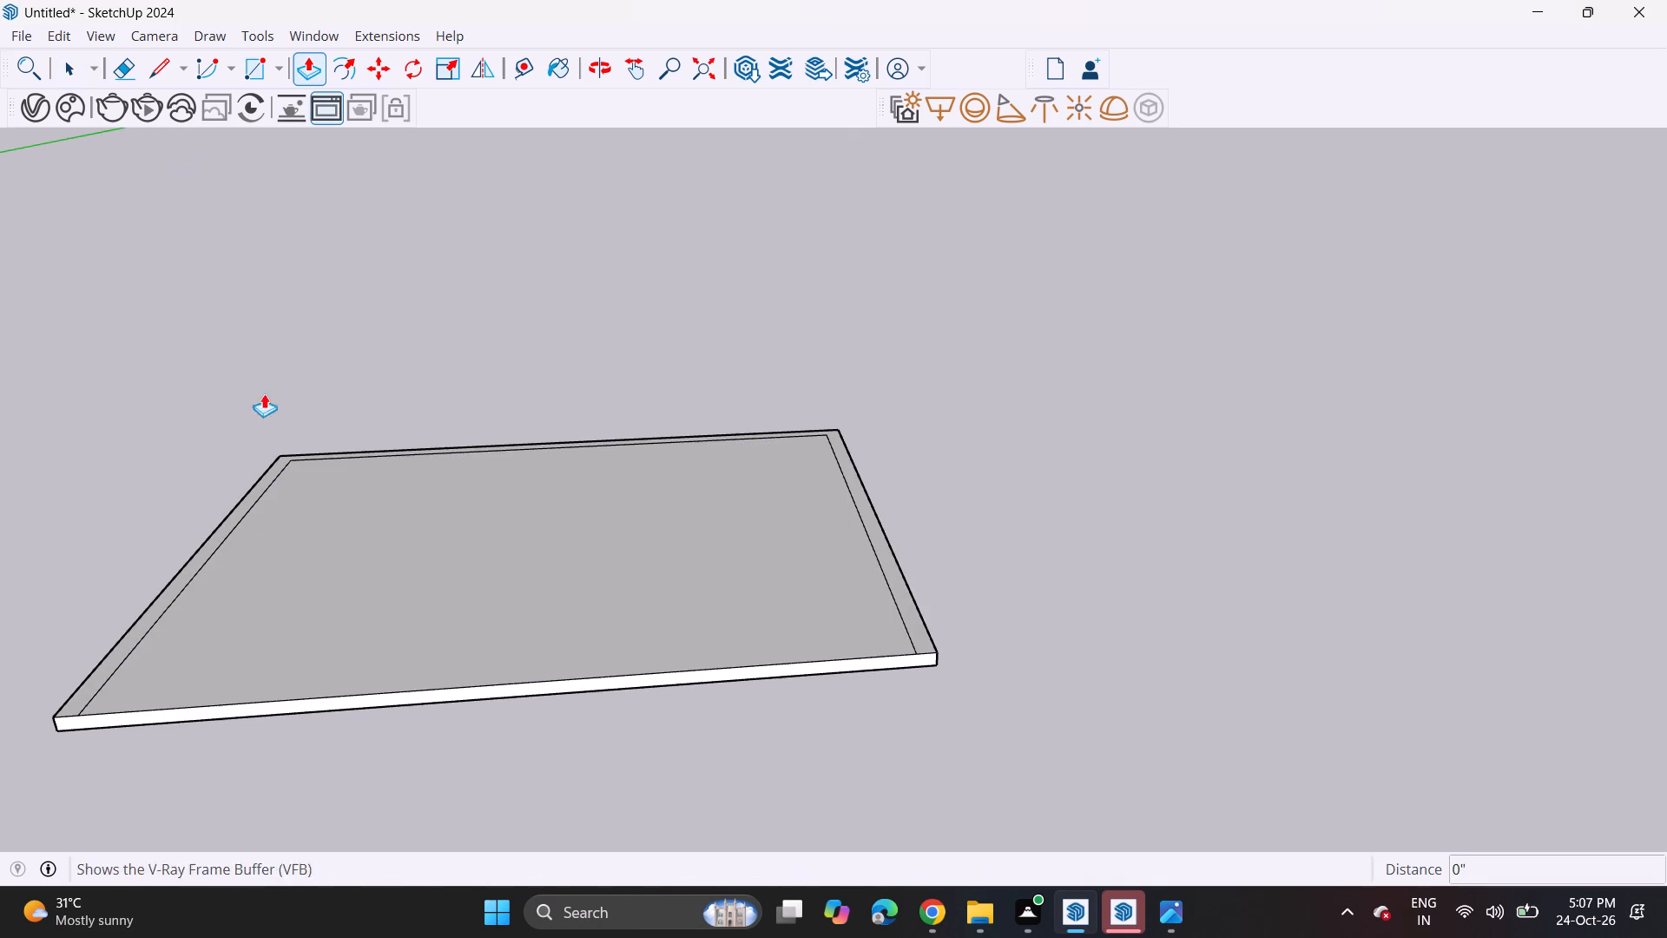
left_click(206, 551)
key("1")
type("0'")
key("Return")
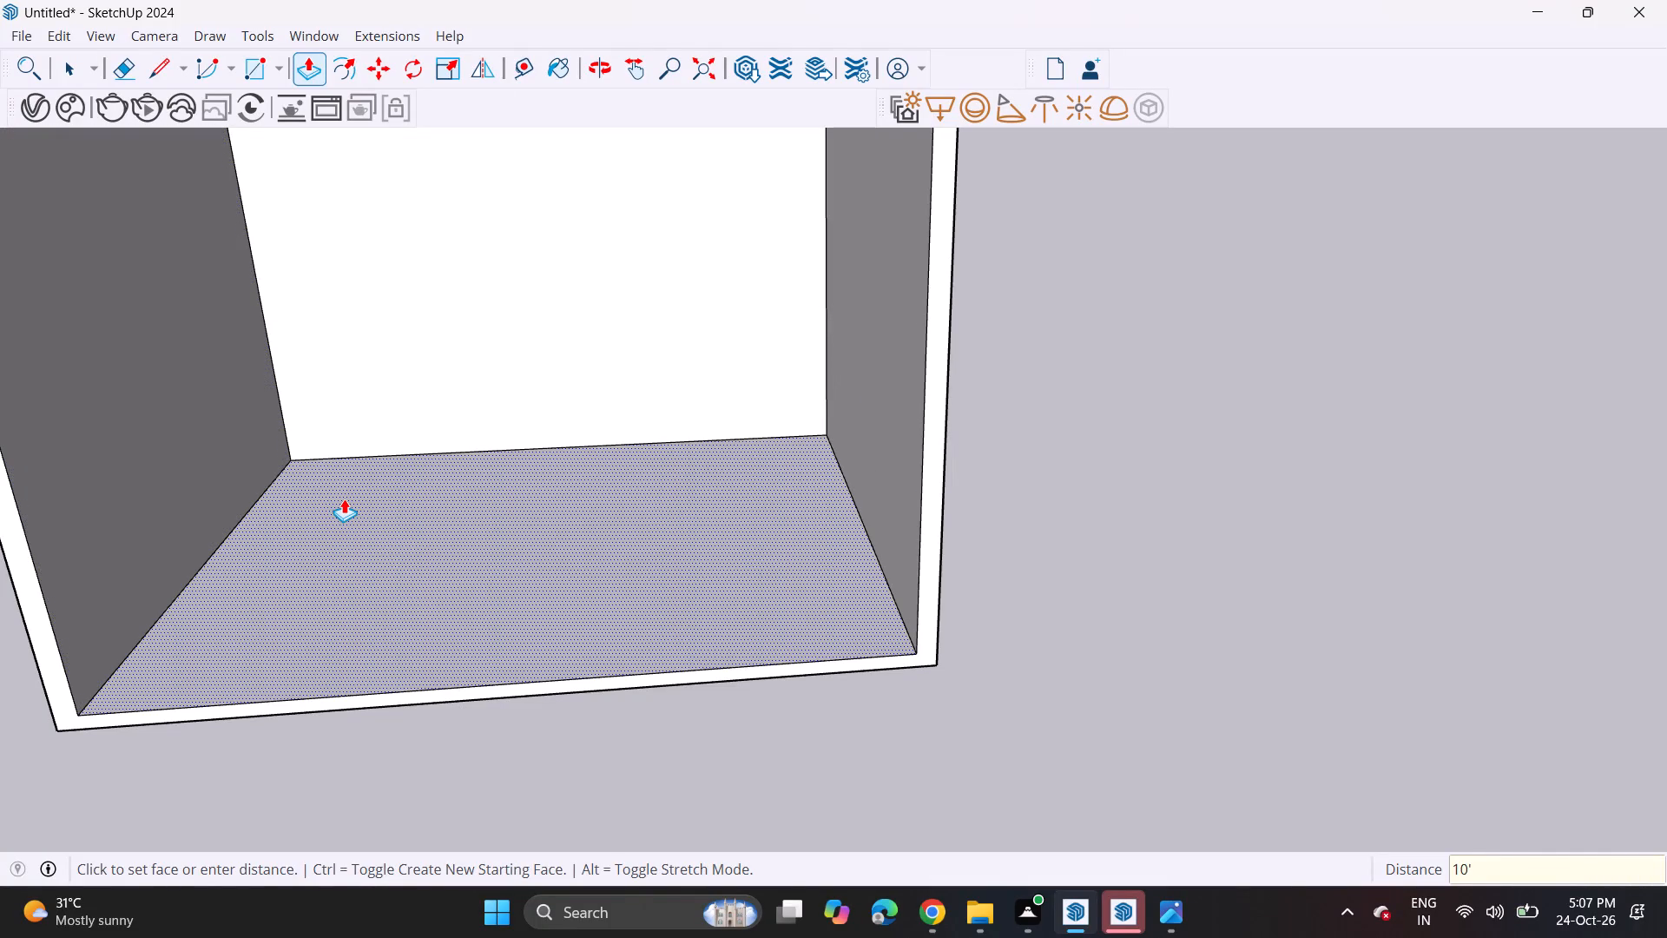
Examine the proportions of the three-walled room from its open front.
scroll(318, 500, "down", 5)
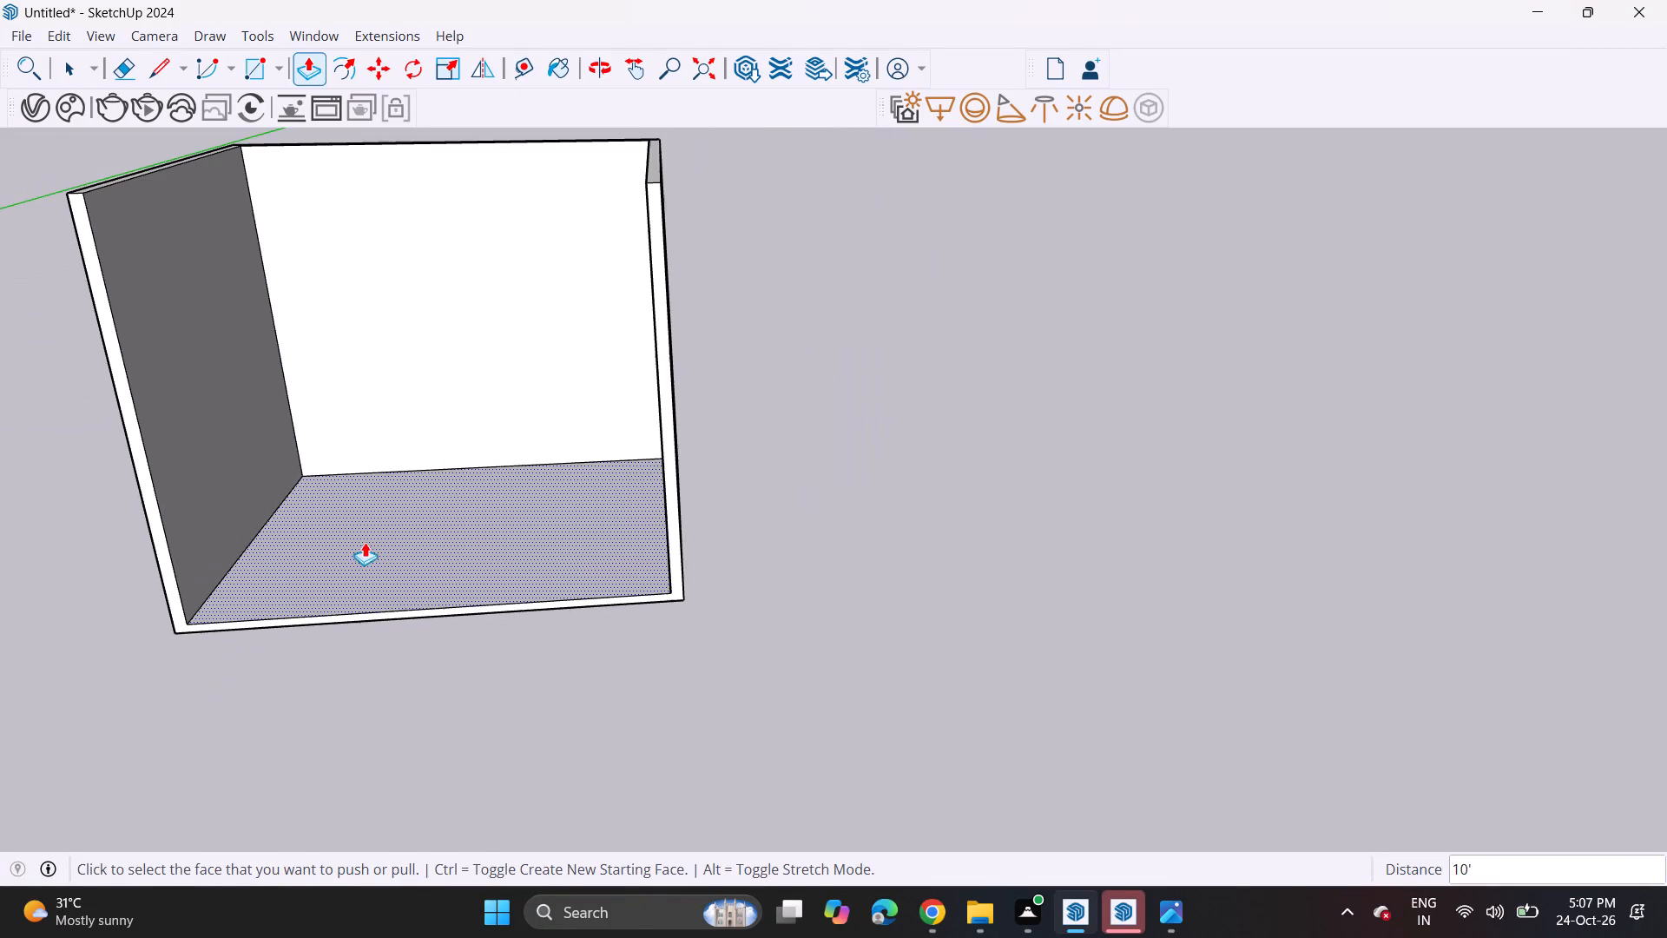
middle_click_drag(392, 462, 510, 624, "shift")
scroll(511, 626, "down", 1, "shift")
middle_click_drag(523, 604, 508, 474)
scroll(560, 504, "up", 2)
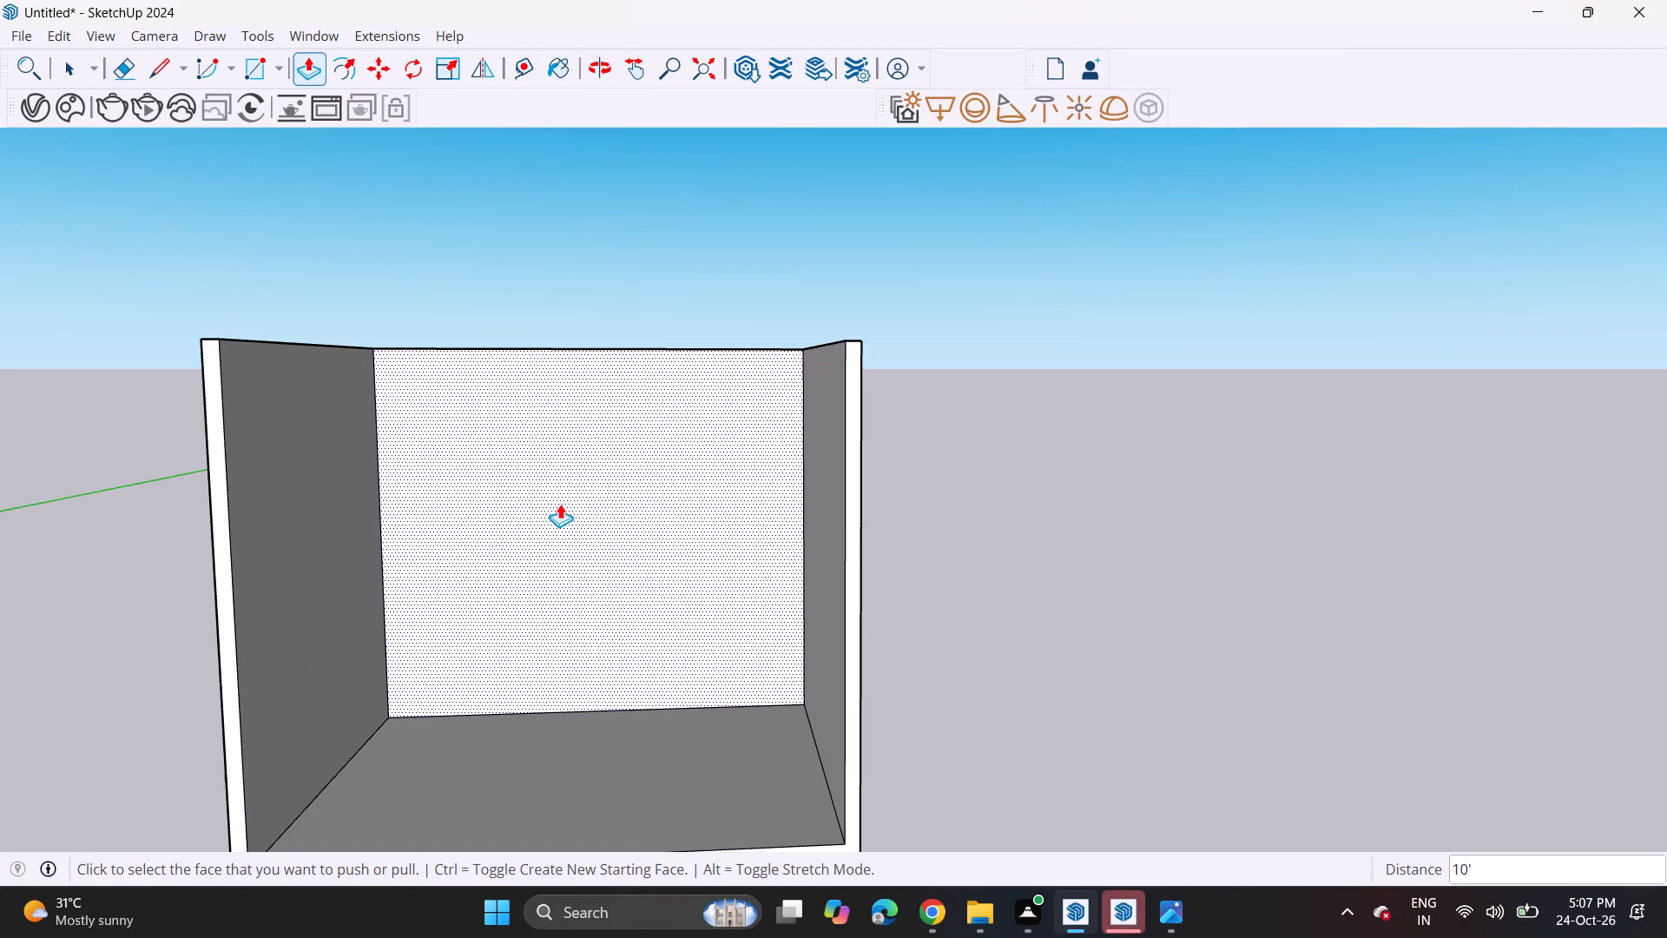
scroll(560, 505, "up", 1)
middle_click_drag(506, 482, 388, 472)
scroll(443, 476, "up", 1)
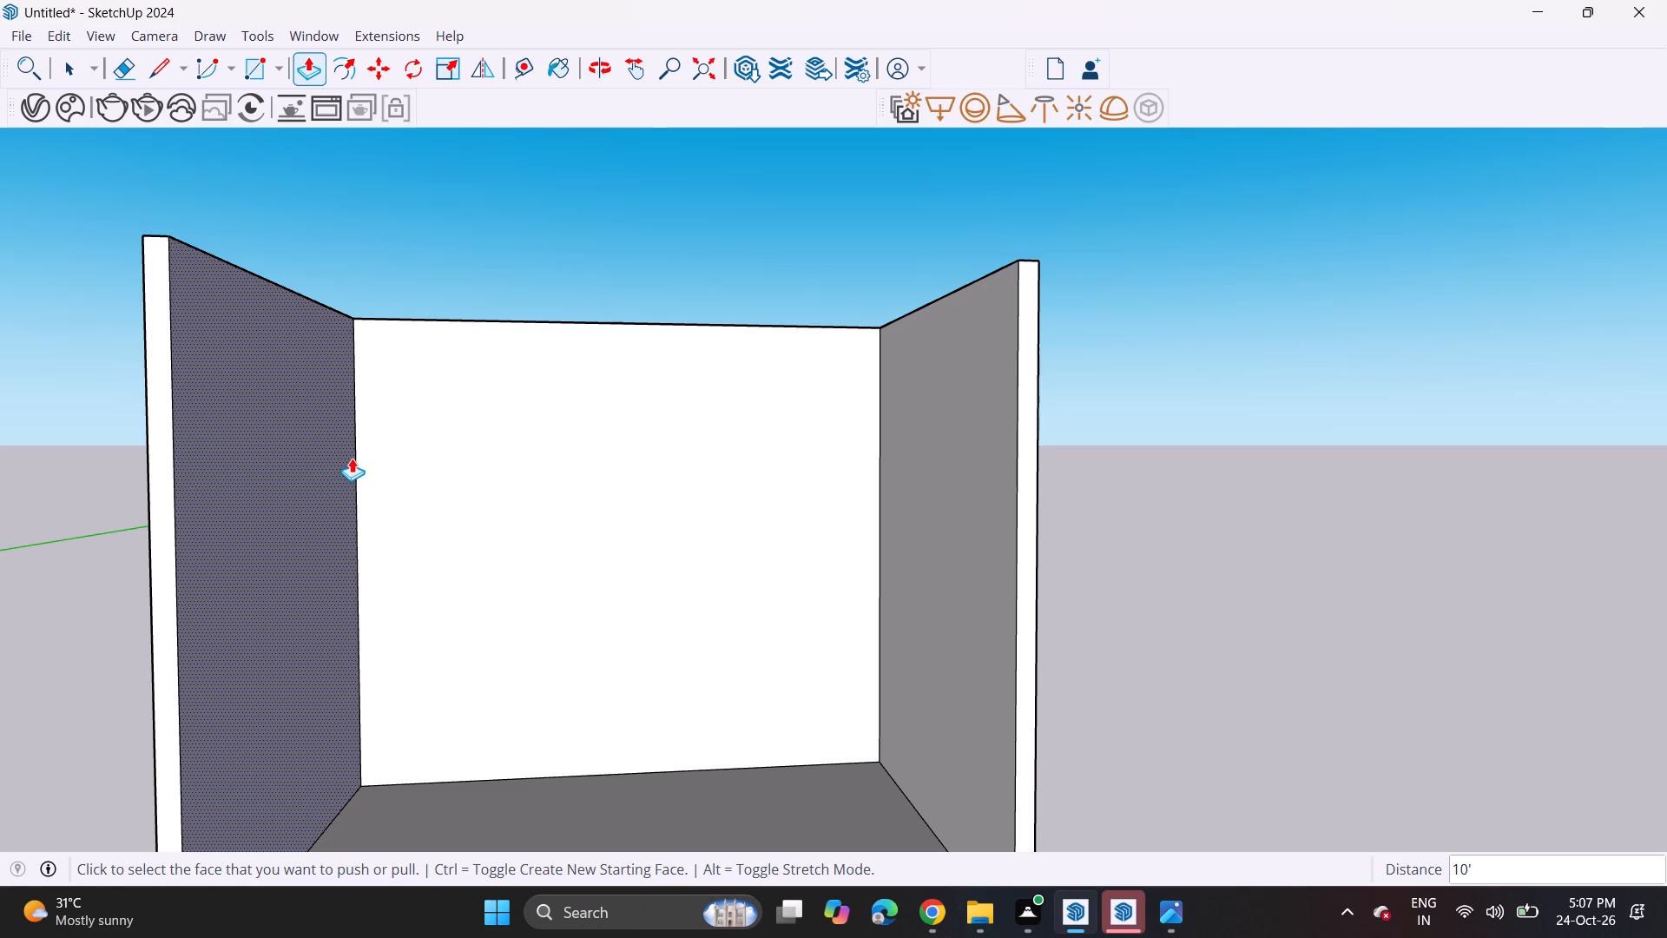
scroll(352, 458, "down", 4)
scroll(632, 518, "down", 1)
middle_click_drag(632, 518, 610, 538)
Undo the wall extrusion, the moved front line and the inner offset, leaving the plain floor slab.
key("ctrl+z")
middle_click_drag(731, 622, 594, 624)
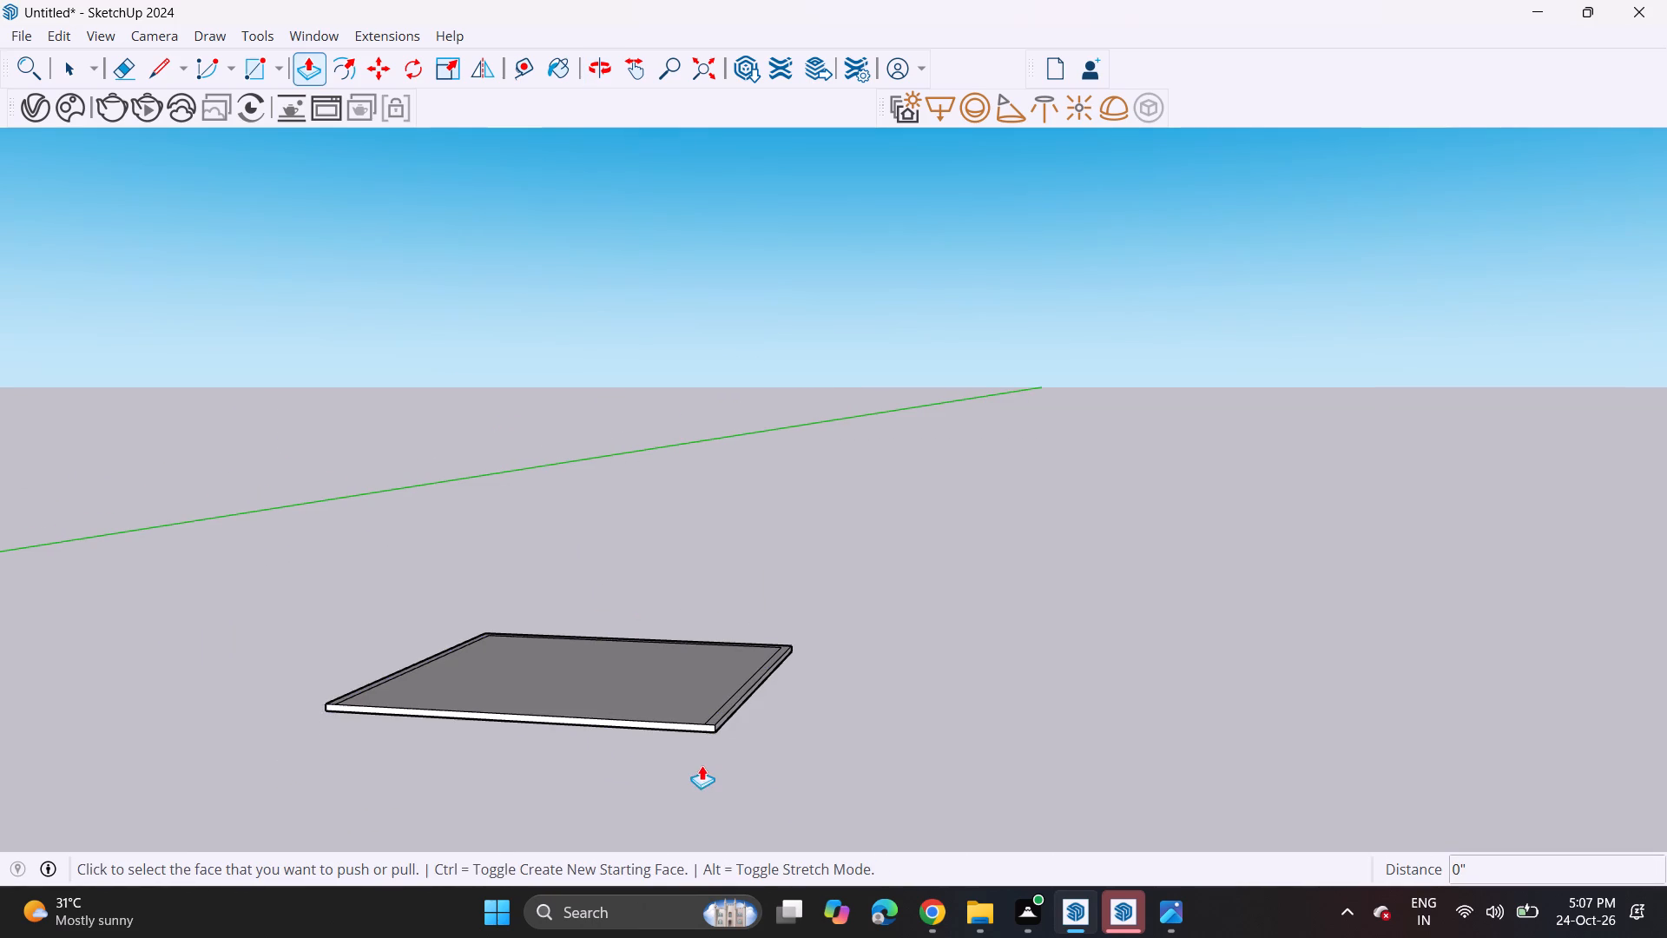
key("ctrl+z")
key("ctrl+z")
Push/Pull the slab's right-hand side face outward about 3' 9 1/2" to widen the floor.
scroll(737, 720, "up", 4)
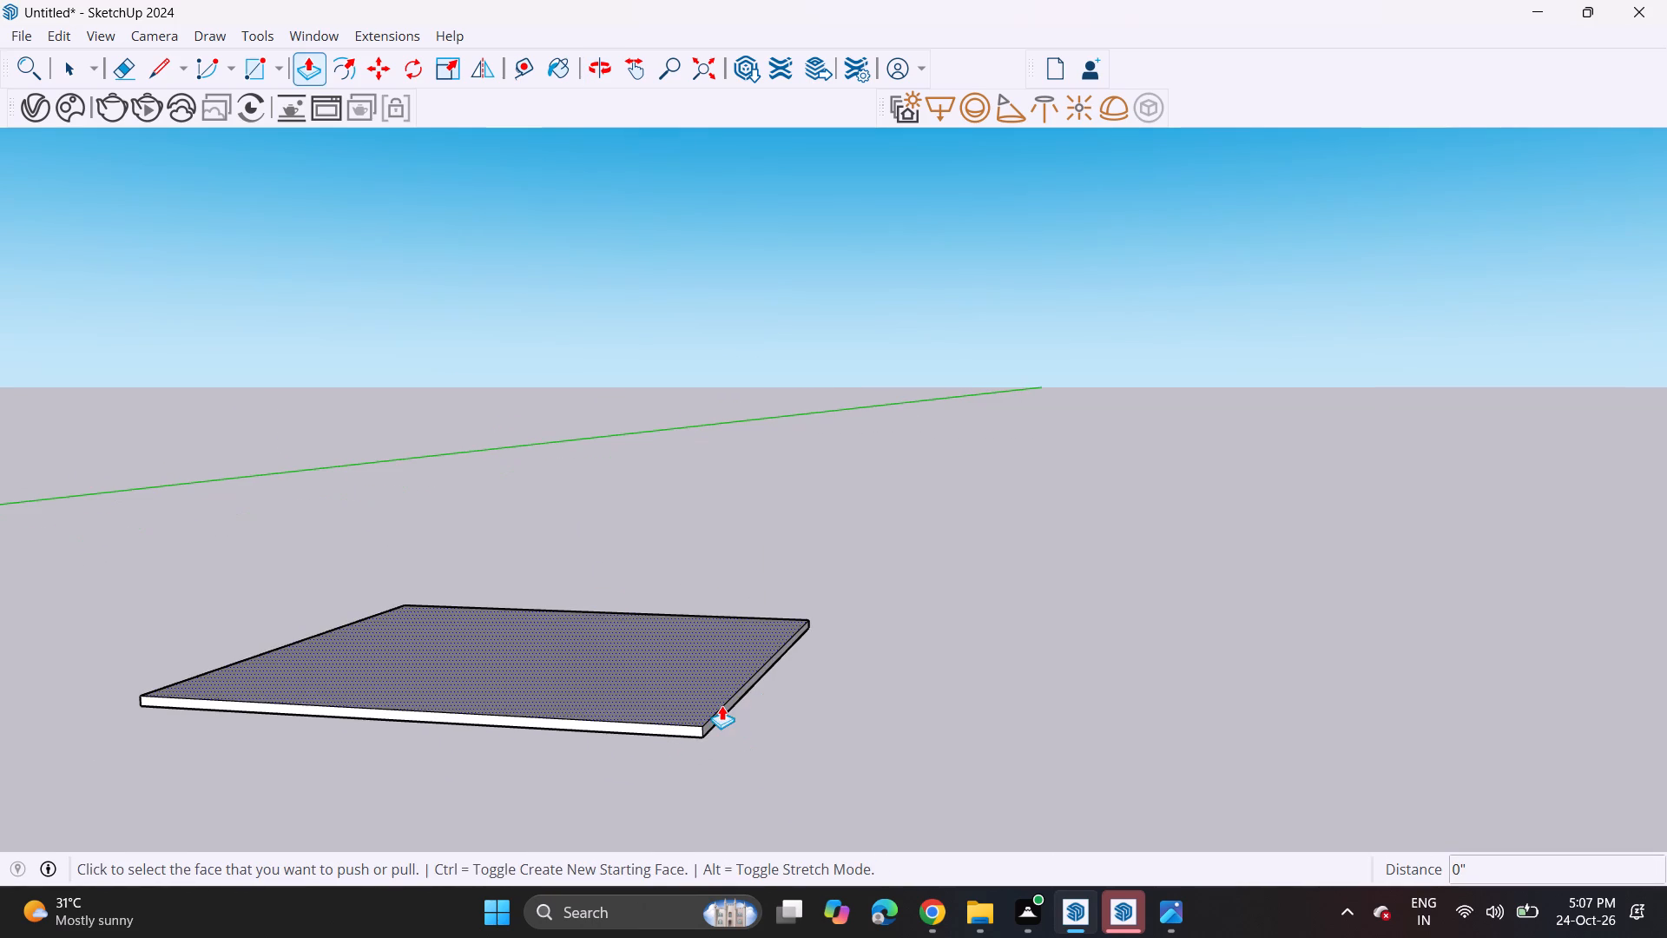
left_click(728, 713)
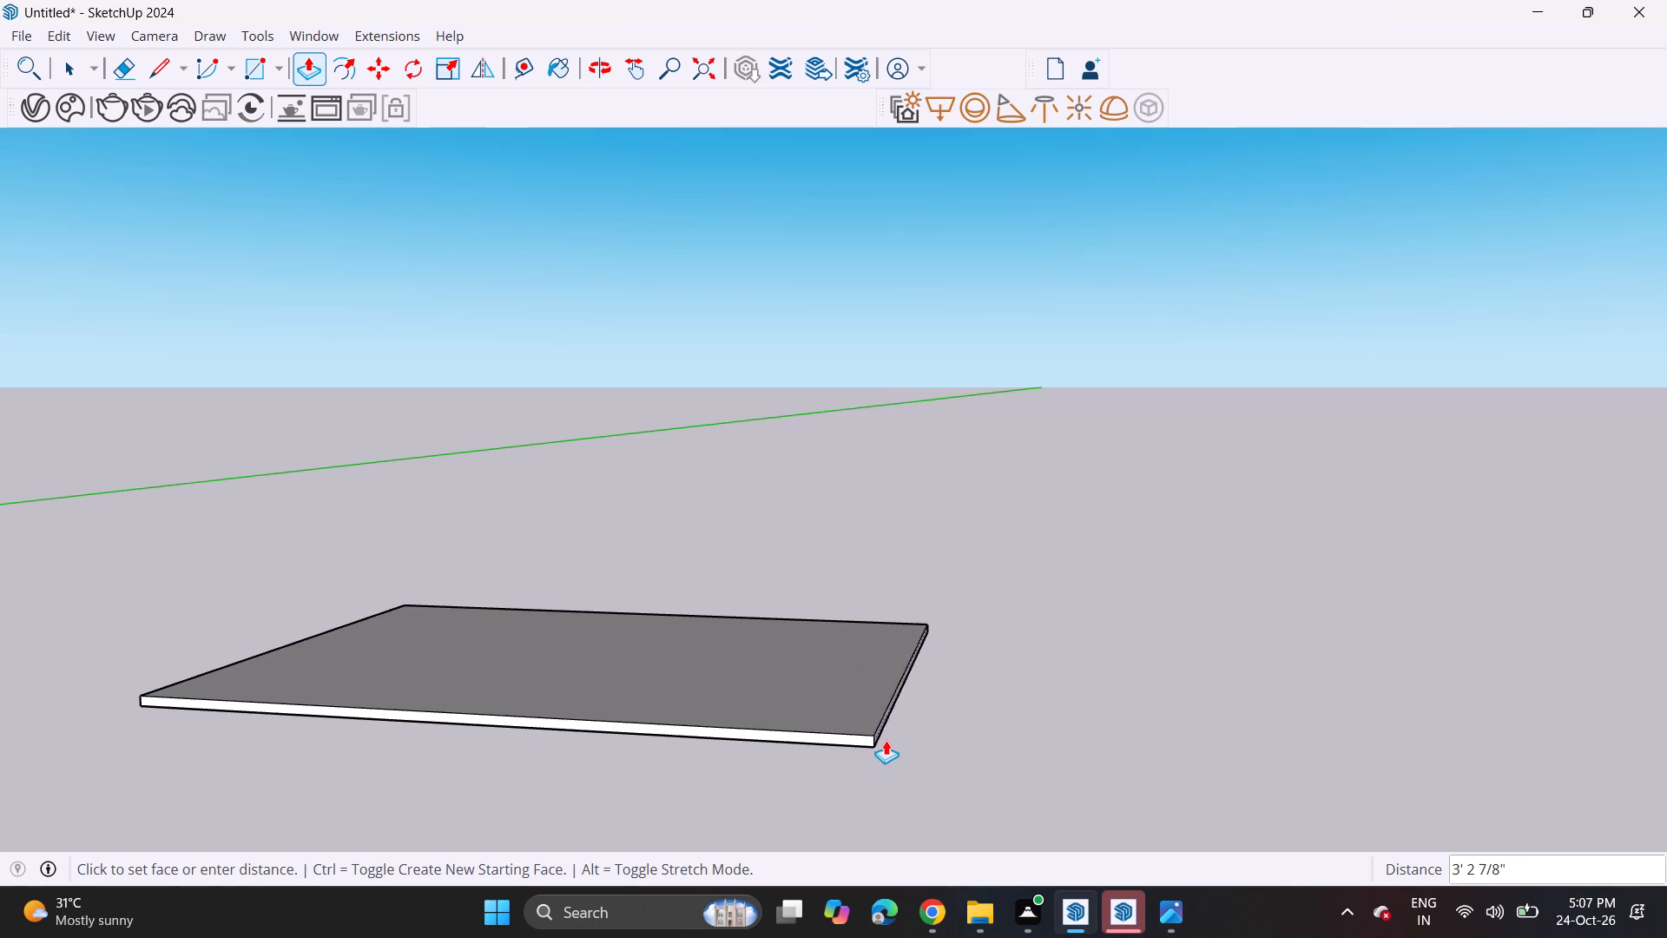
left_click(913, 748)
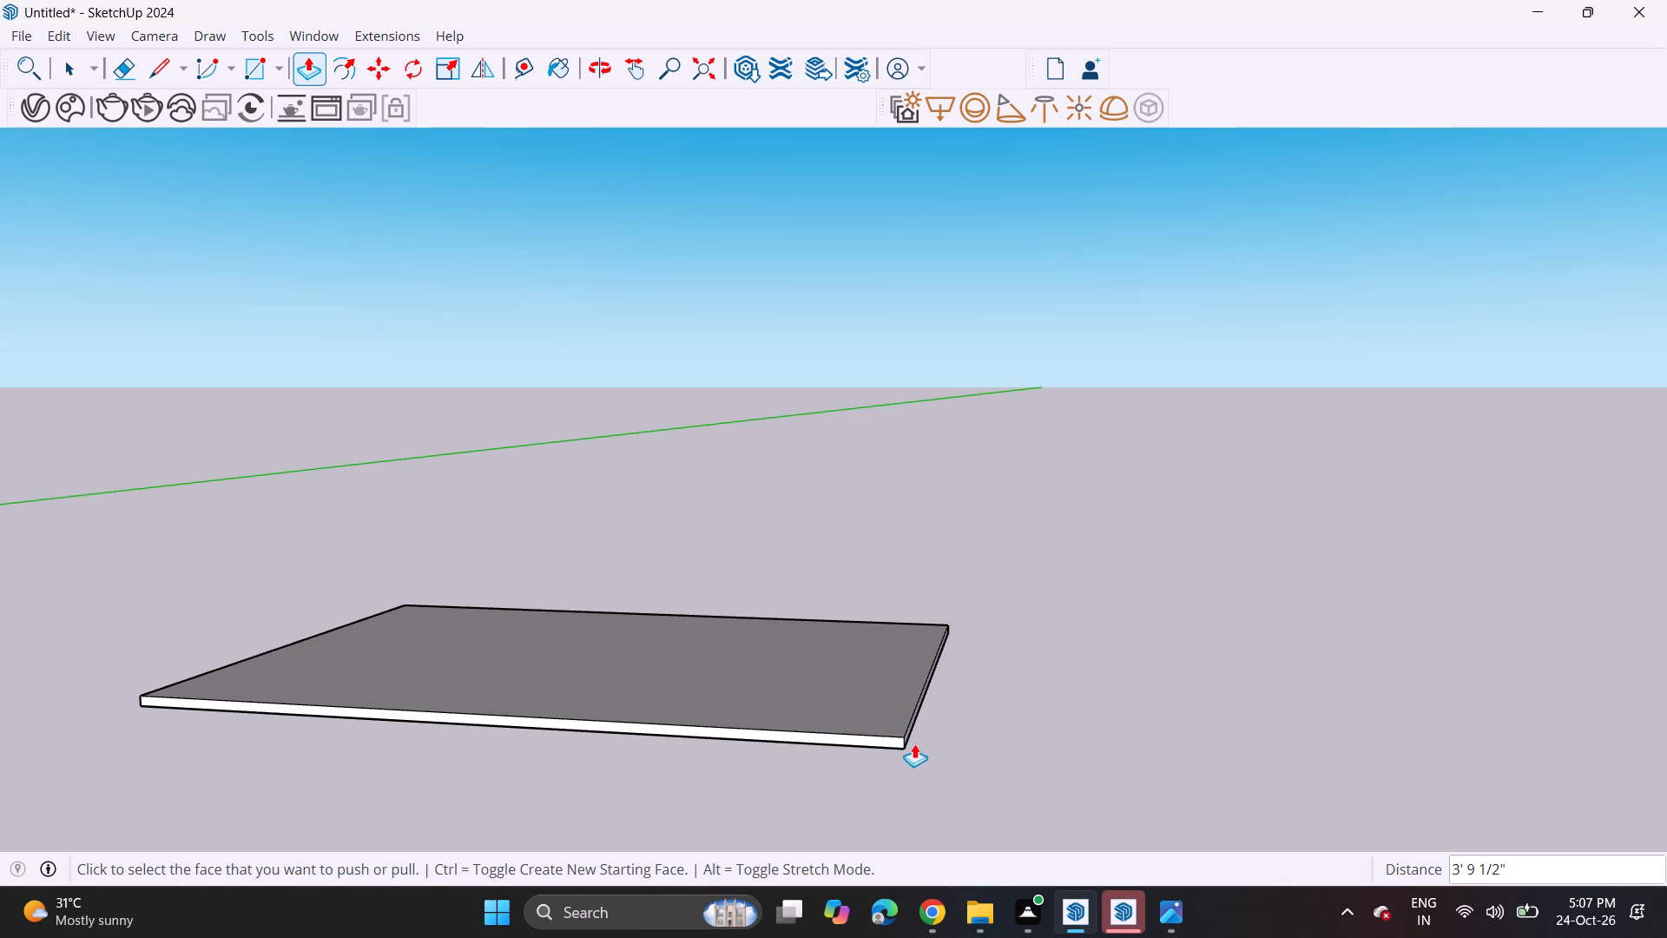
Offset the floor slab's top outline inward by about 3 1/4".
middle_click_drag(432, 518, 528, 686)
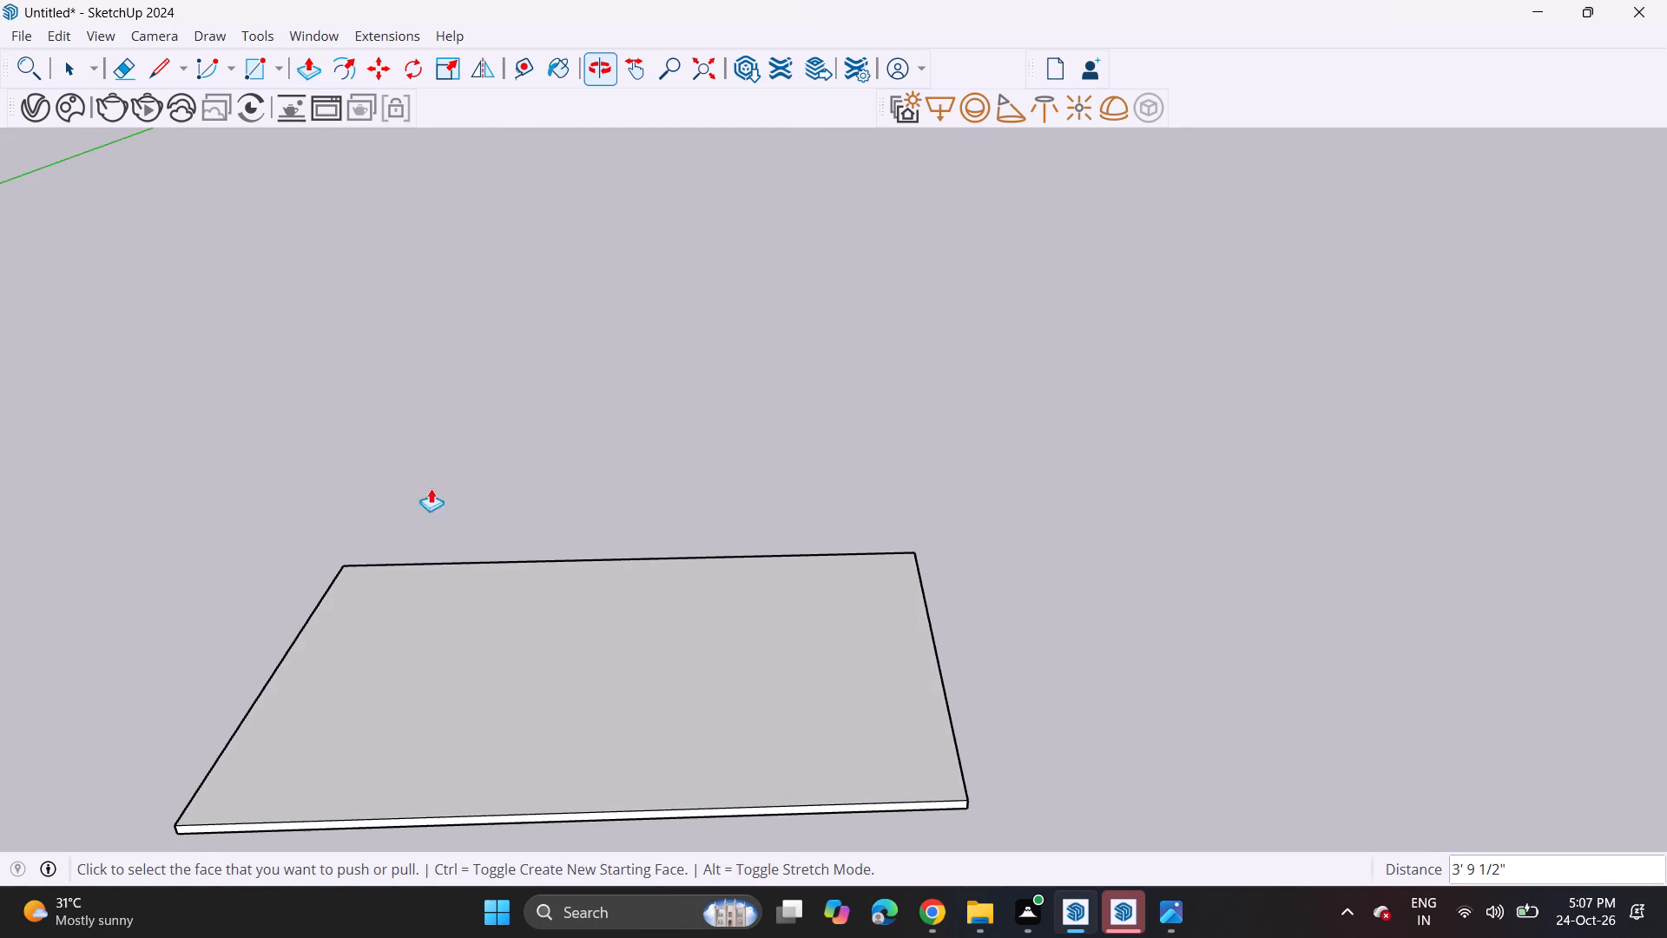
left_click(348, 74)
left_click(333, 624)
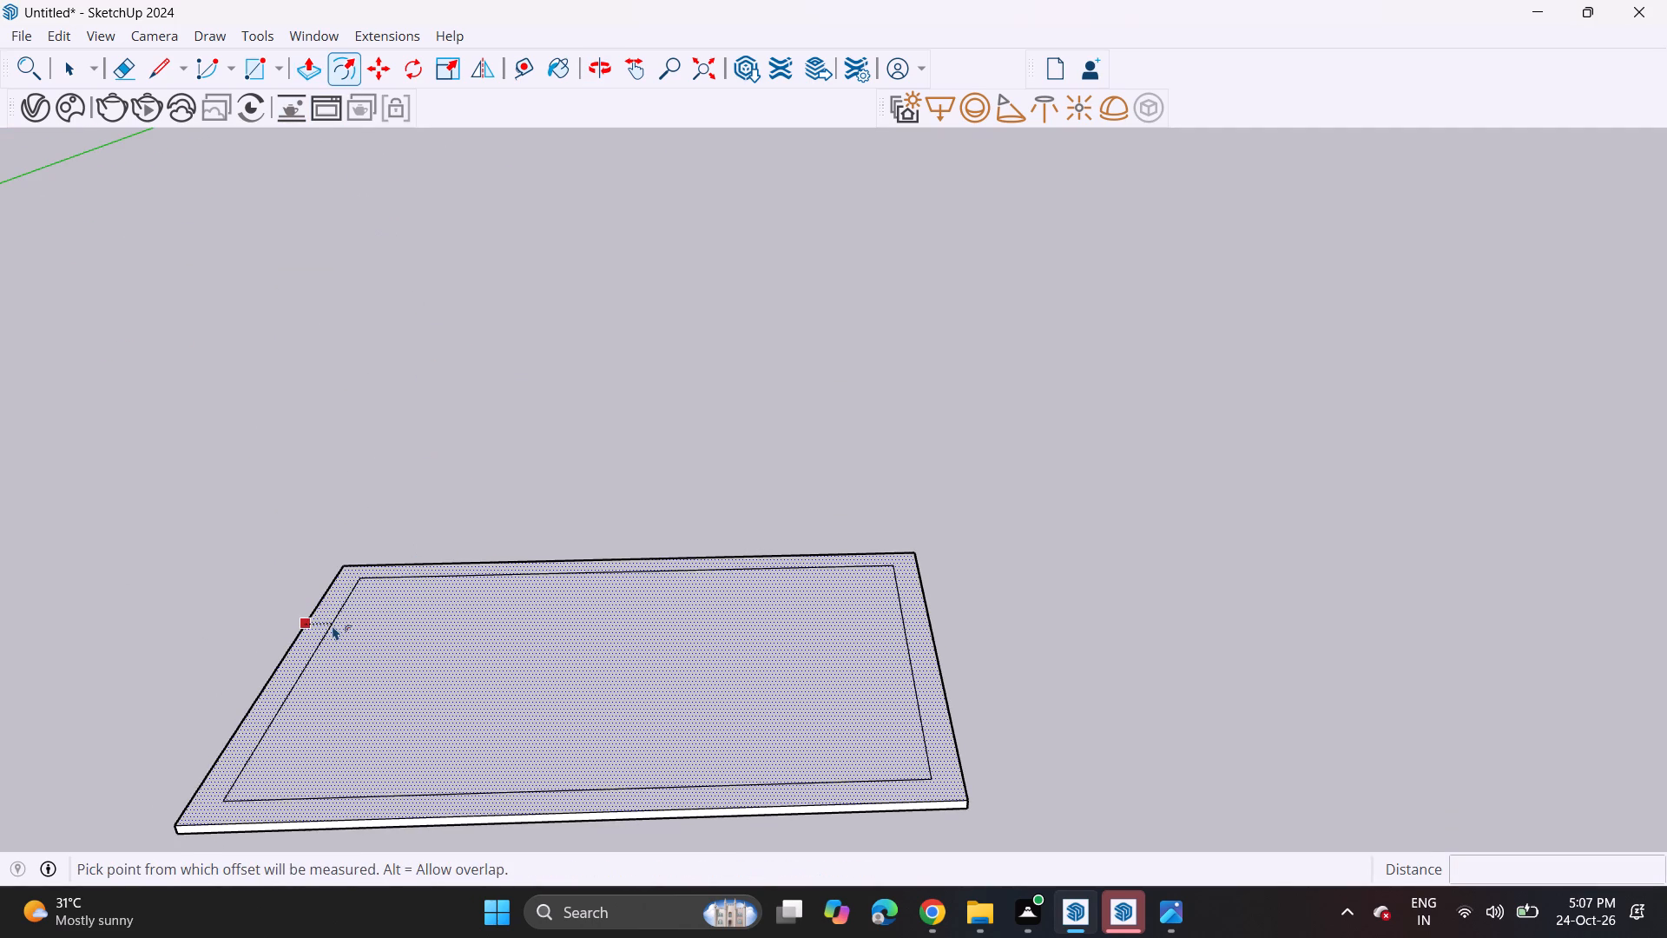
left_click(306, 641)
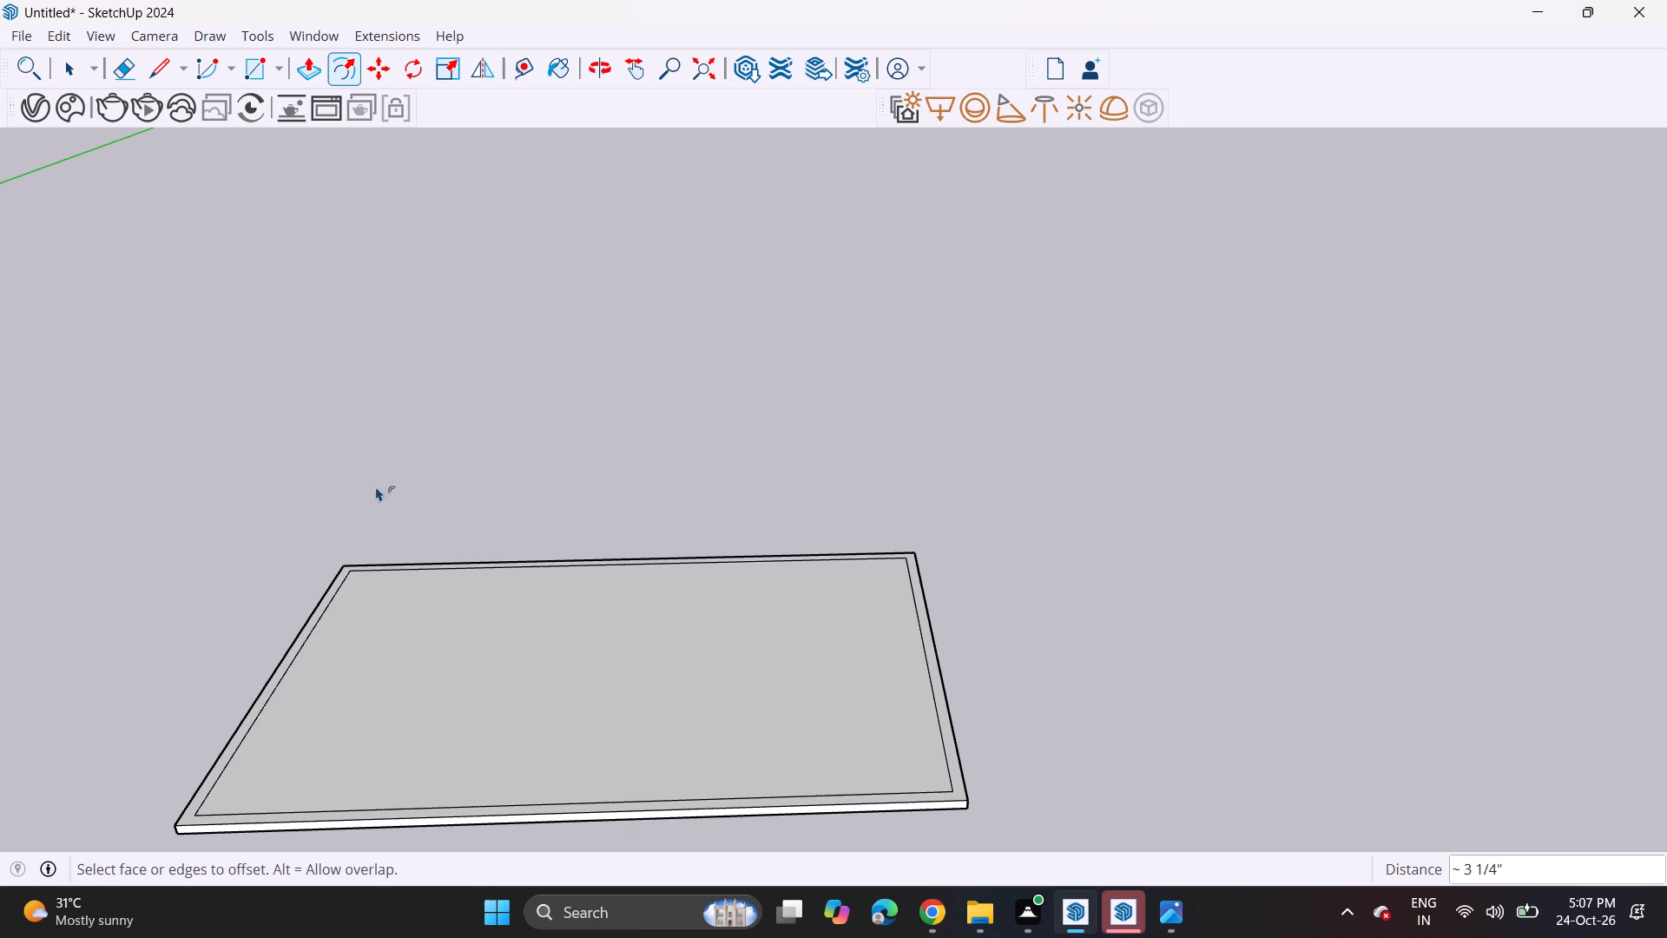
Move the front line of the inner offset outward about 3 1/4" onto the slab's front edge.
key("space")
left_click(609, 805)
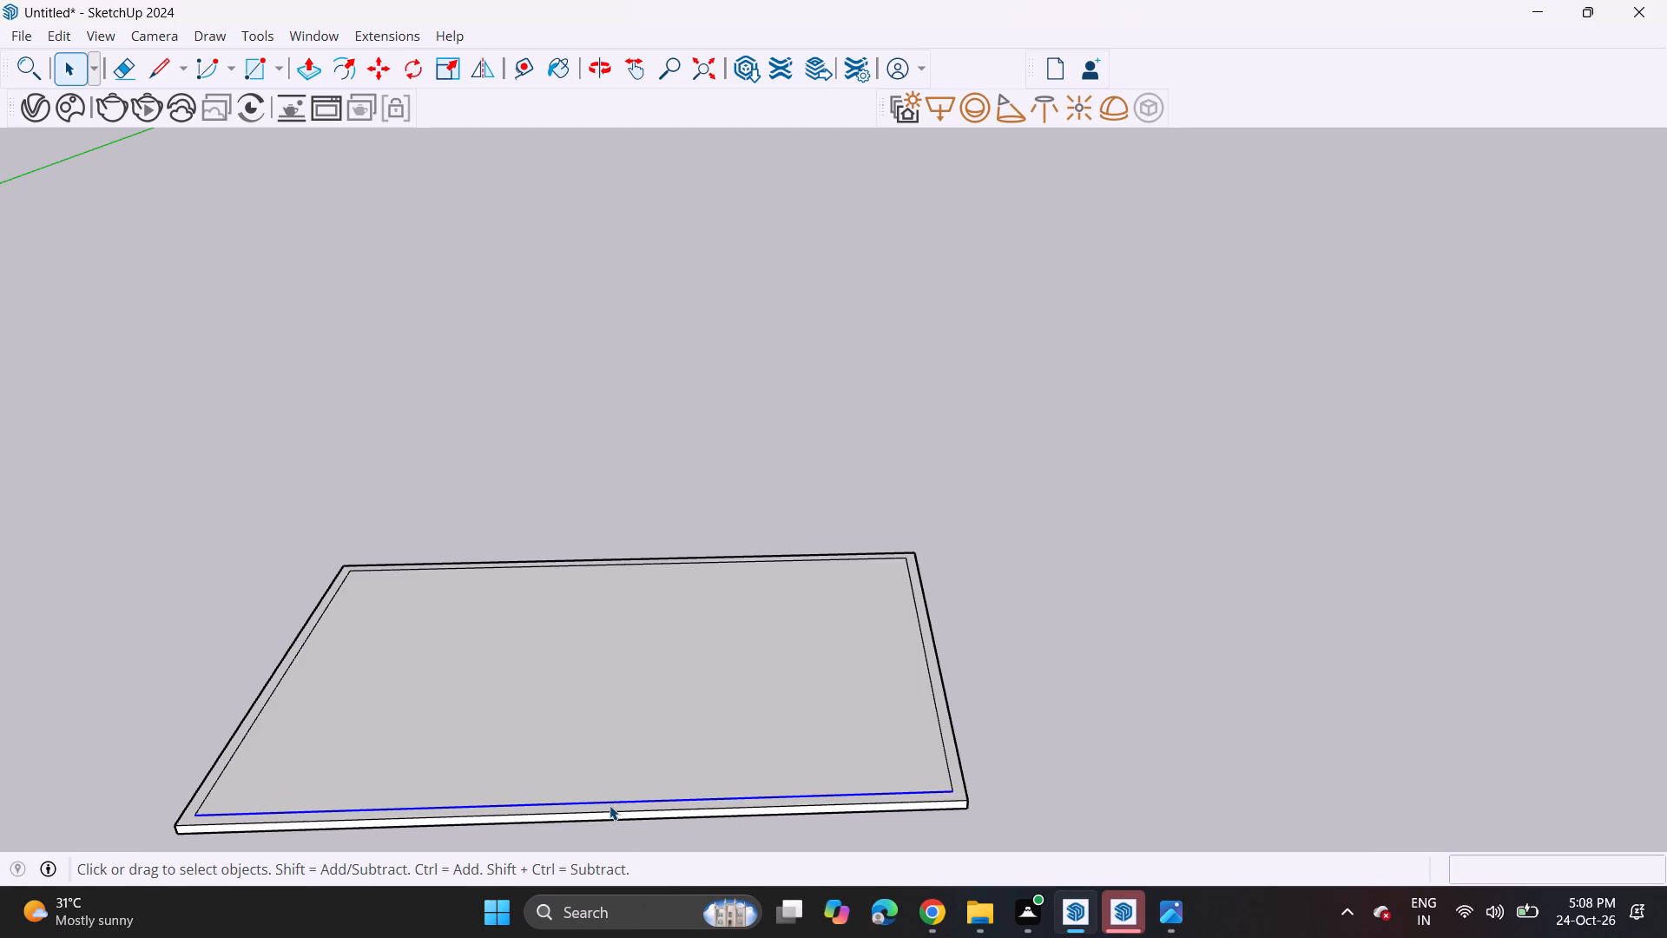
key("m")
left_click(603, 803)
left_click(609, 822)
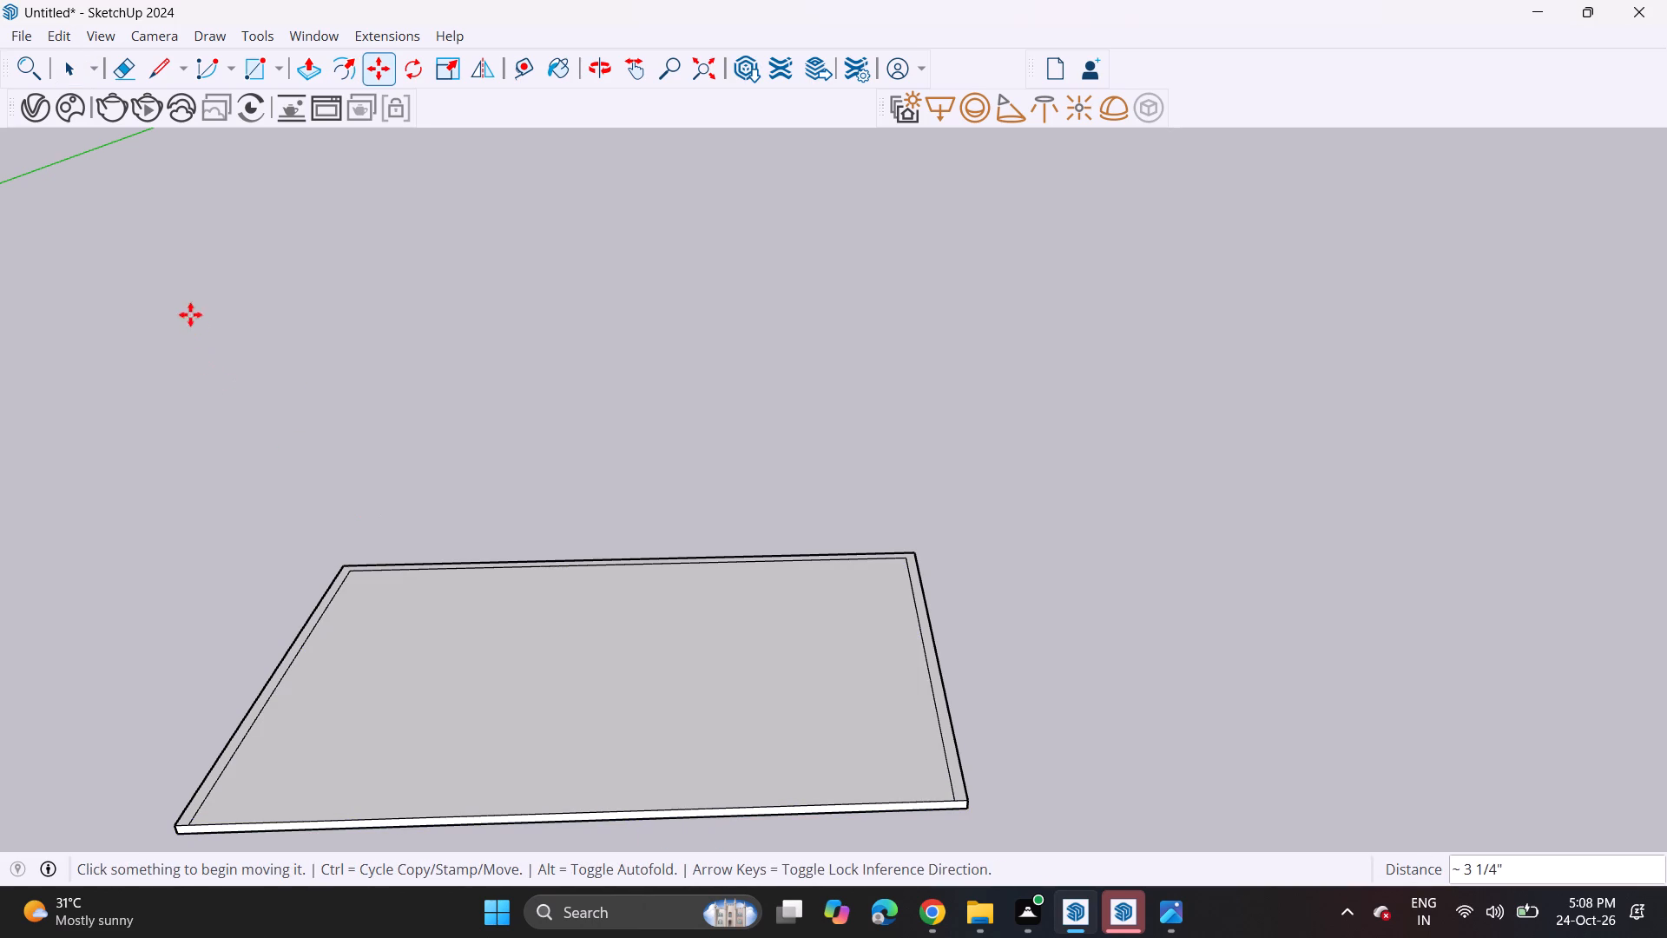
Push/Pull the three-sided border up 10' to form the walls.
left_click(307, 78)
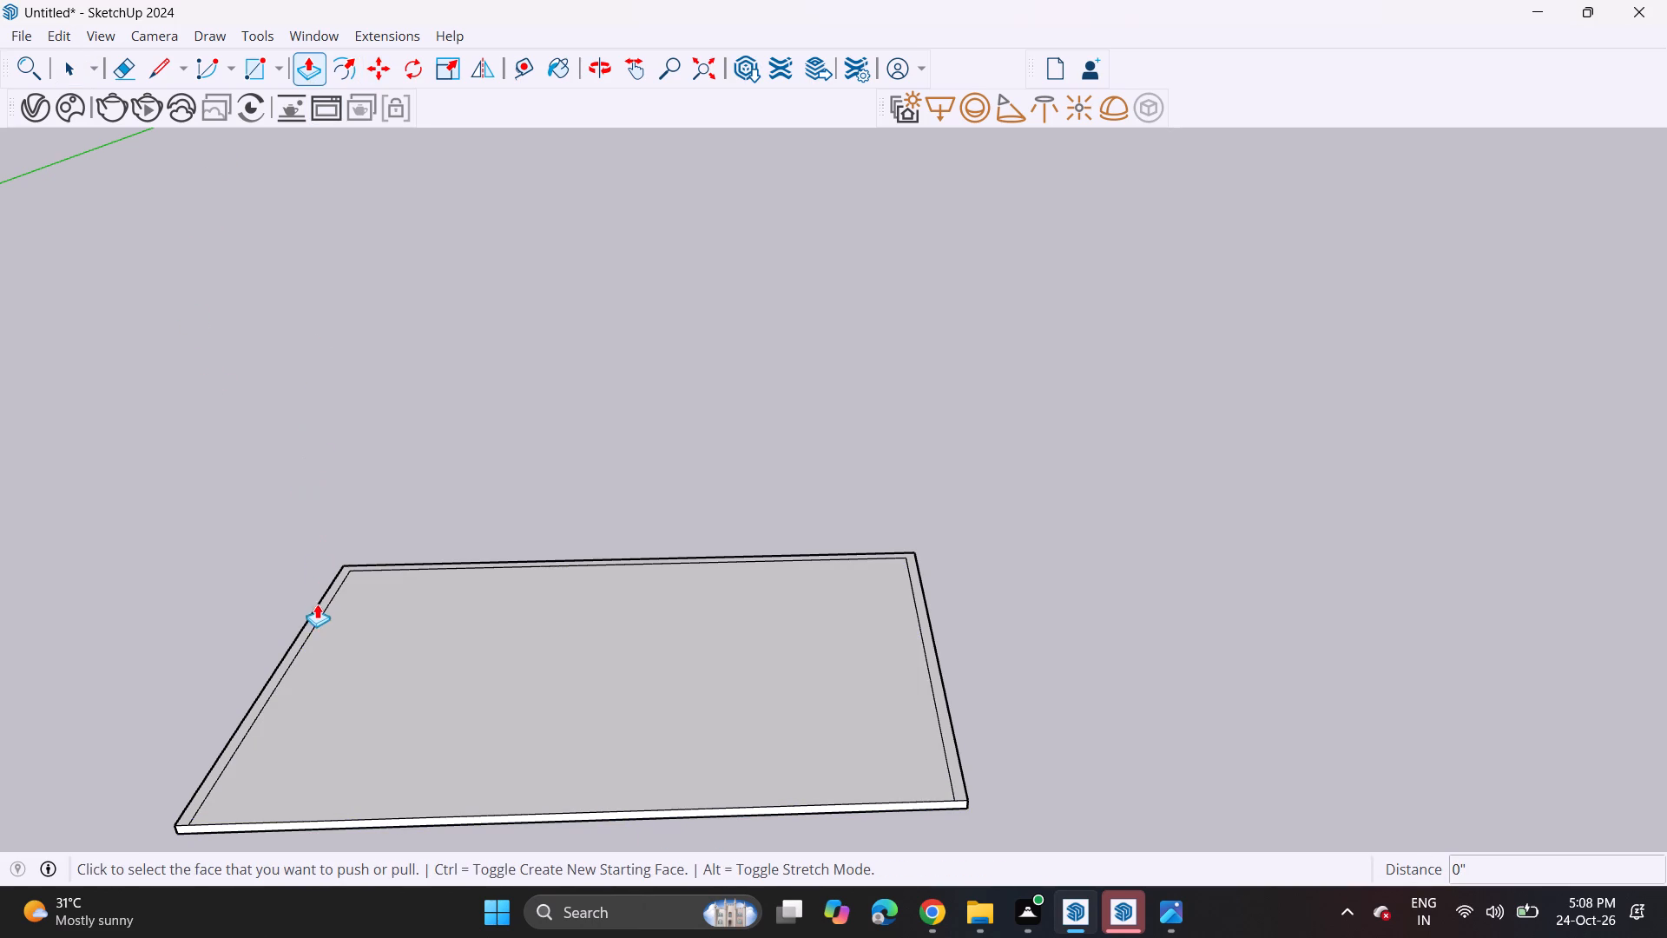
left_click(317, 609)
type("10'")
key("Return")
Place a horizontal guide on the back wall 4" above the floor line.
middle_click_drag(298, 481, 306, 386)
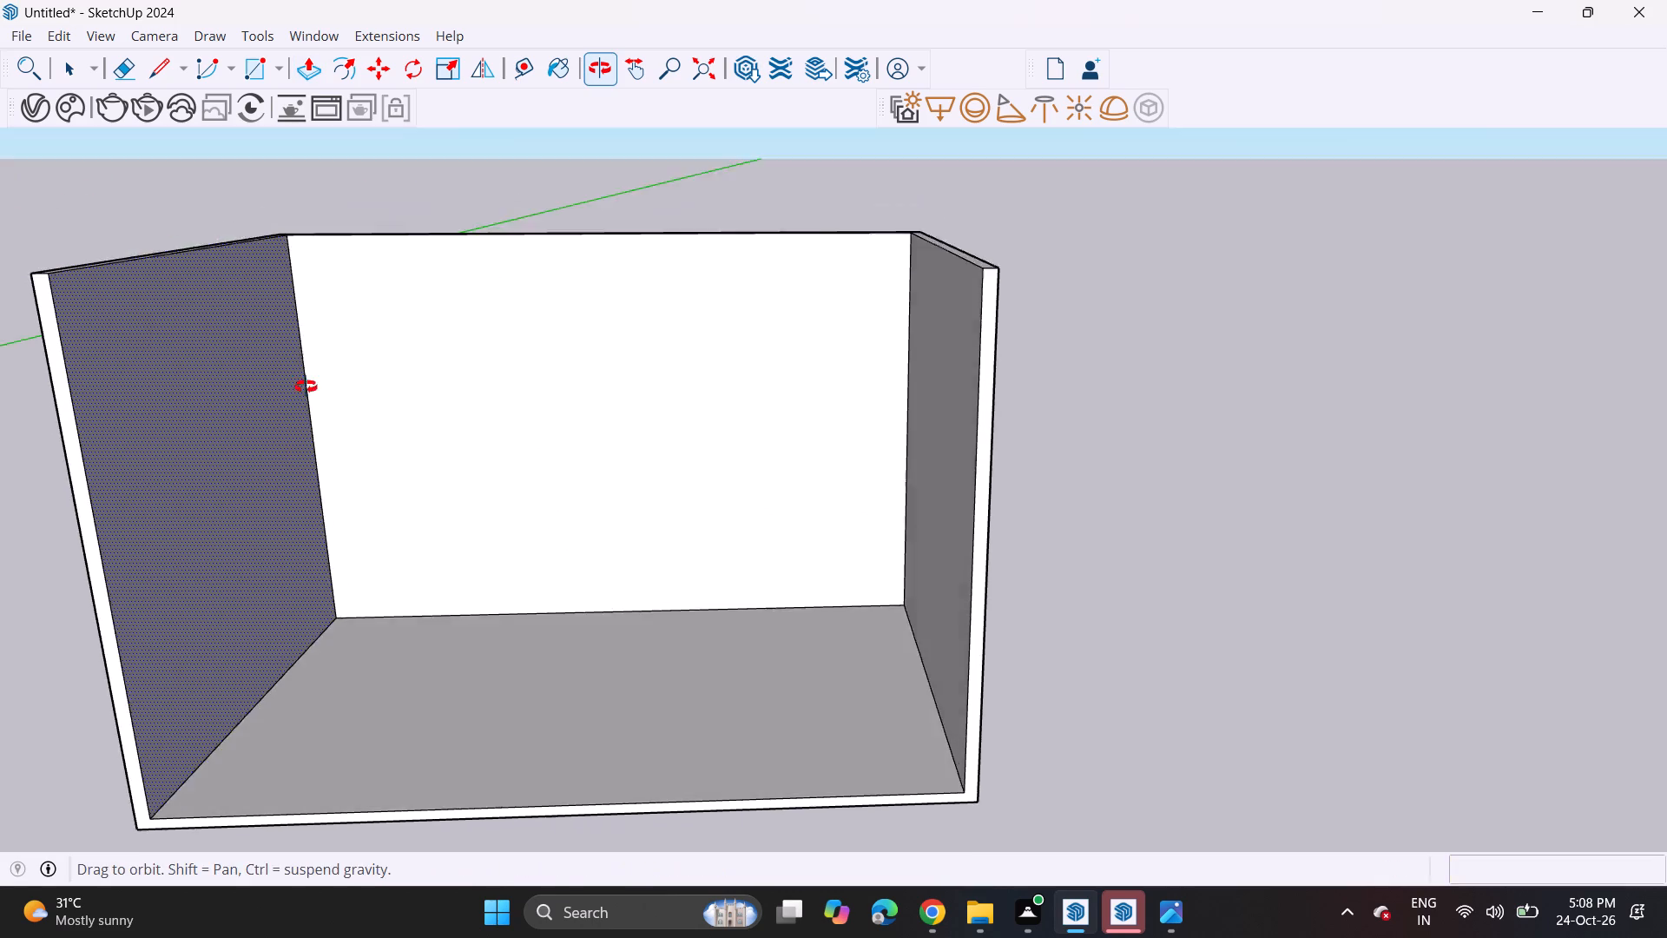
middle_click_drag(306, 386, 312, 356)
scroll(350, 421, "up", 1, "shift")
middle_click_drag(365, 427, 462, 429, "shift")
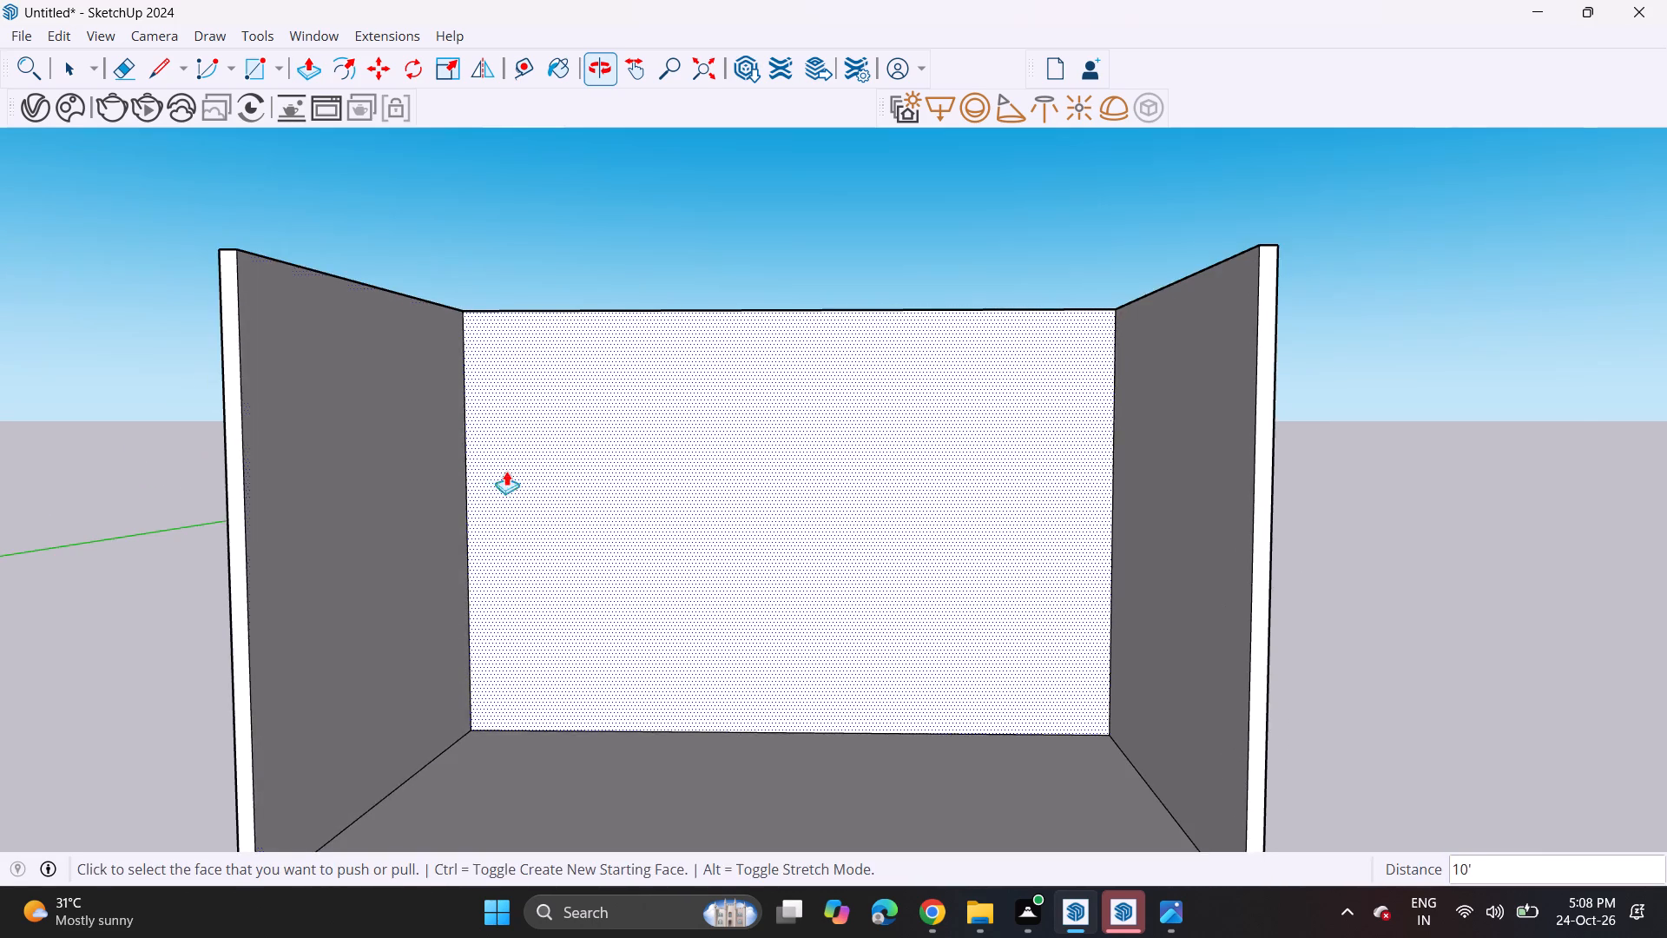
scroll(530, 477, "up", 2)
middle_click_drag(526, 476, 487, 426, "shift")
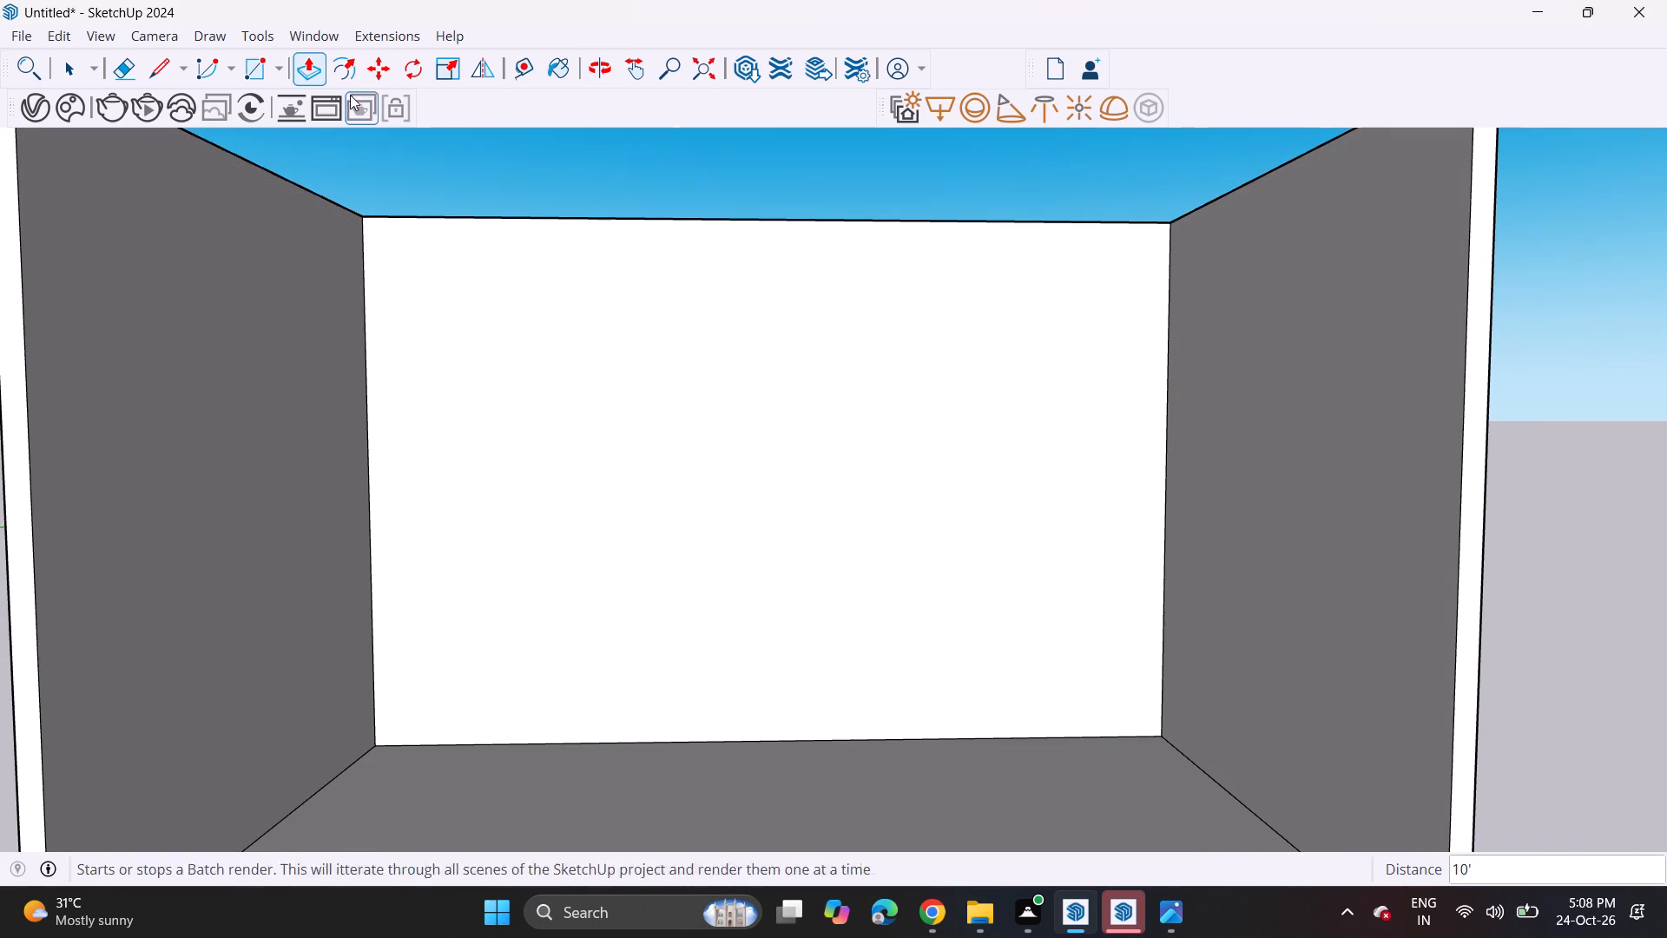
left_click(525, 63)
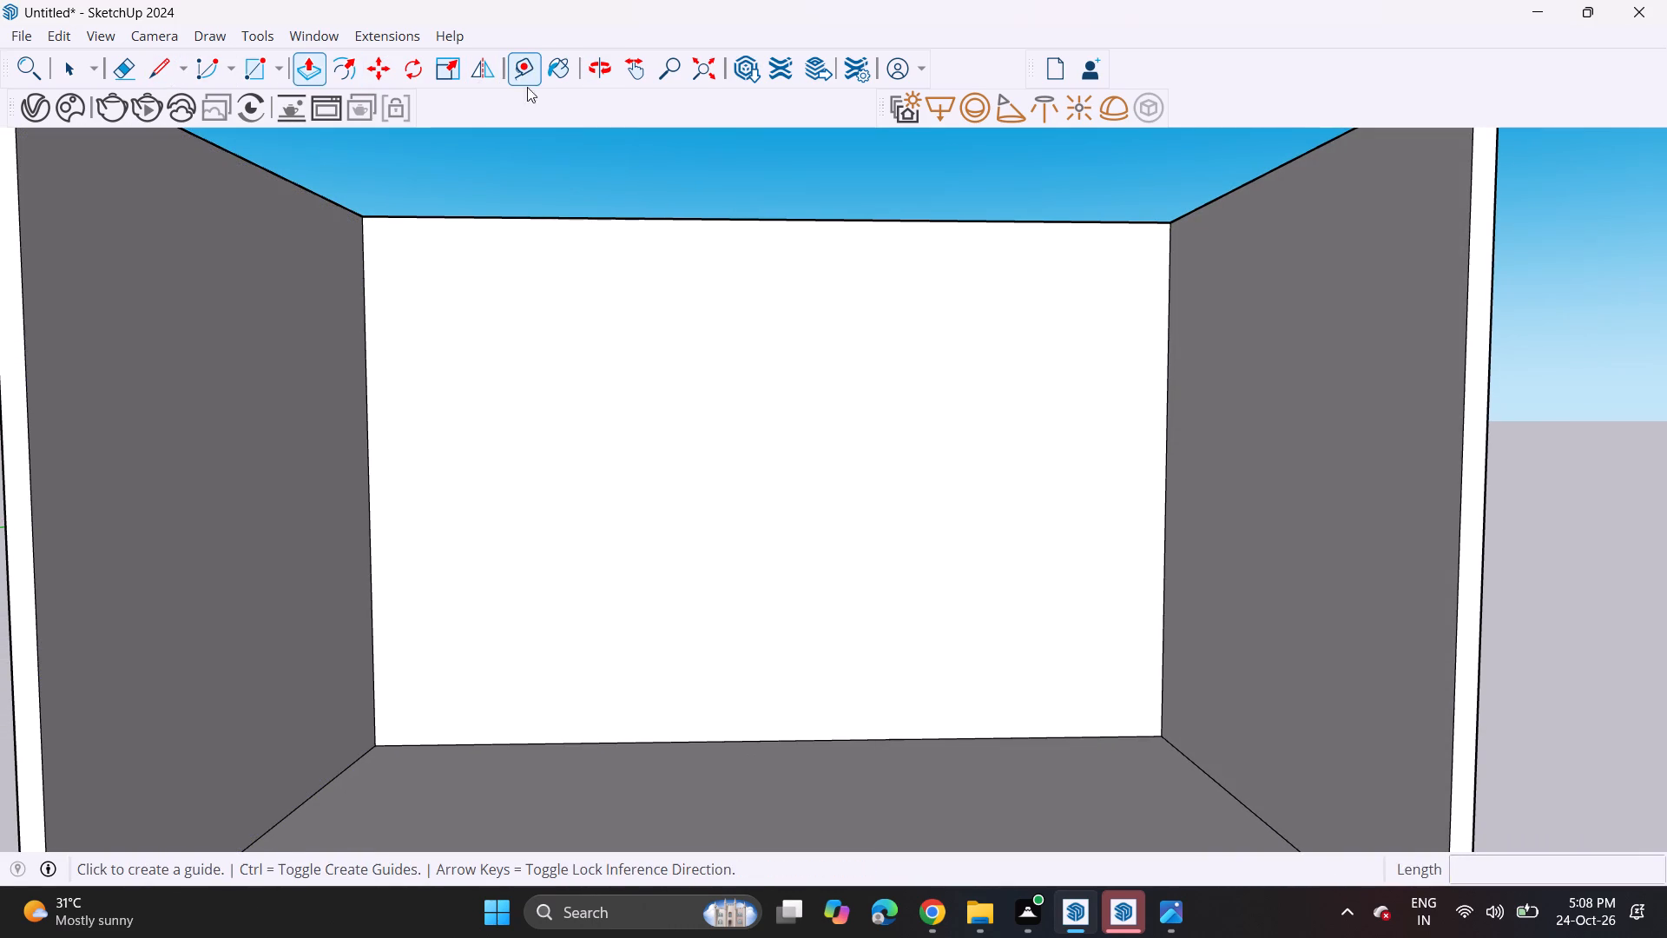
left_click(795, 739)
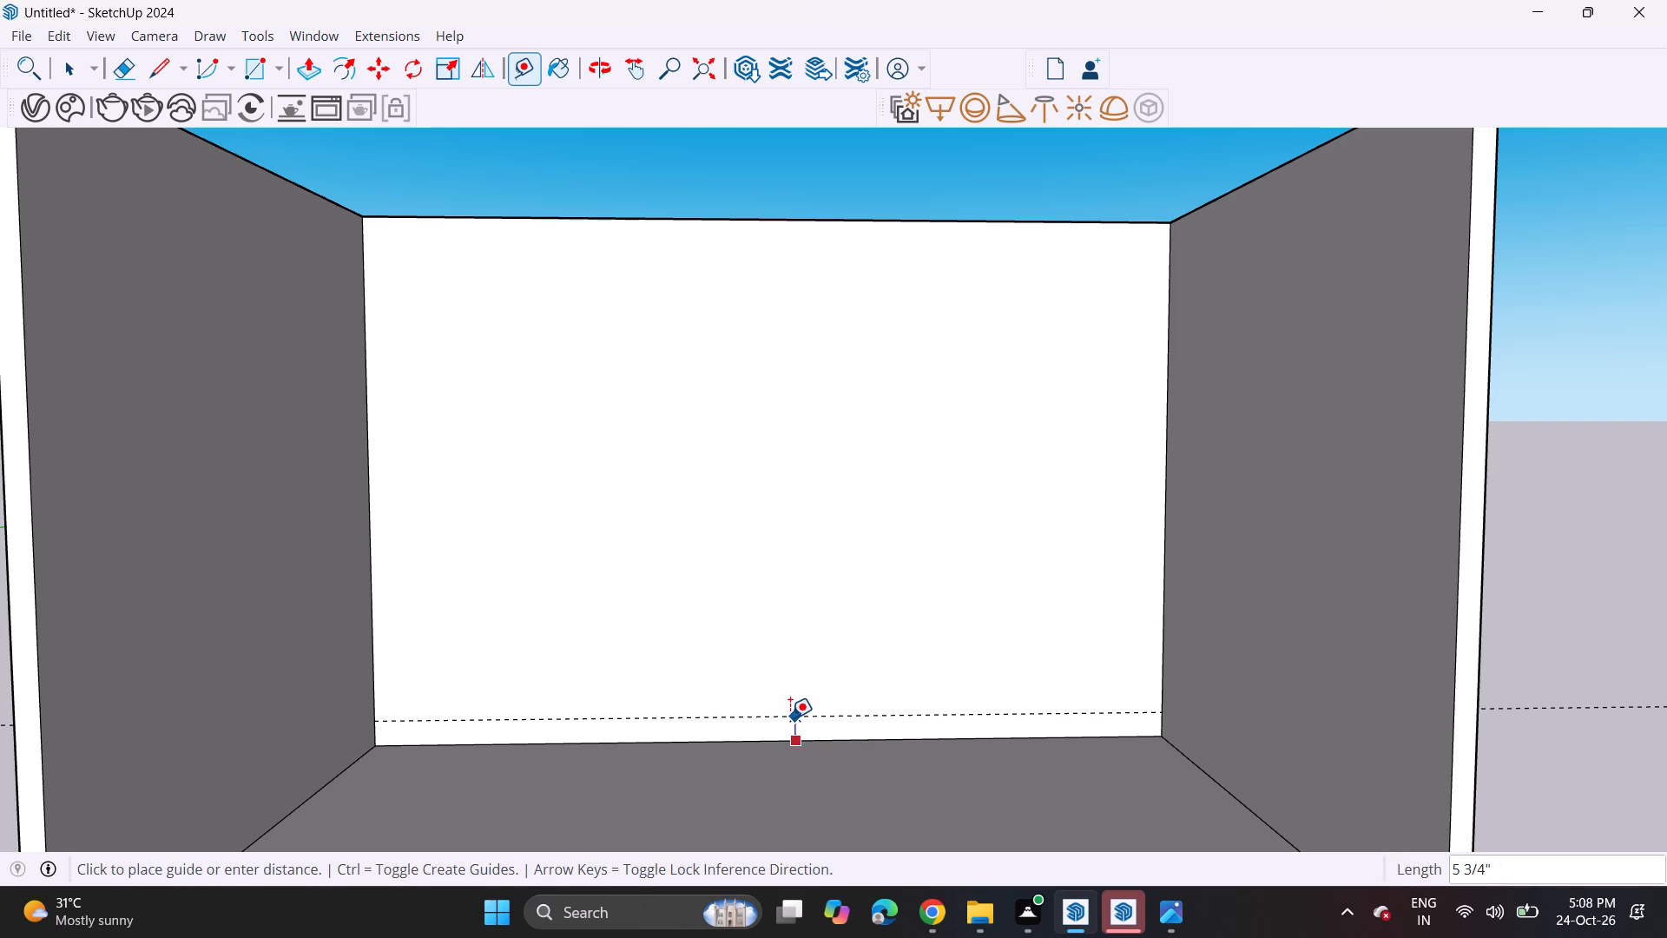
key("4")
key("Return")
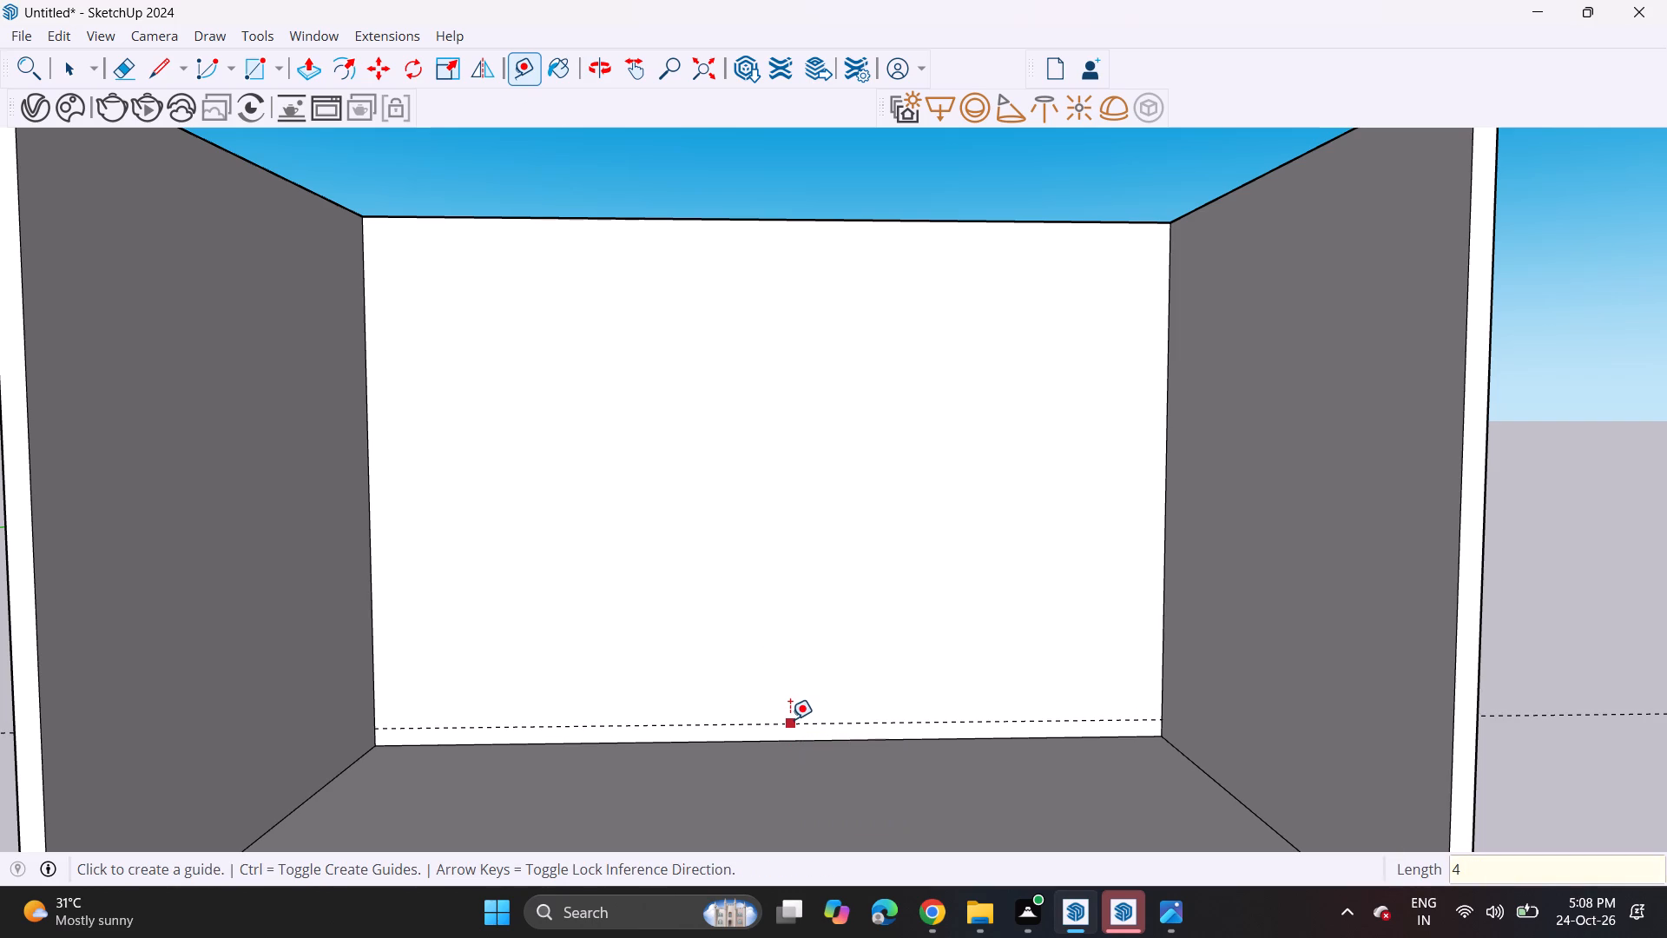
Place a back-wall guide 2' above the 4" guide and another guide 2" above that one.
left_click(772, 723)
type("2'")
key("Return")
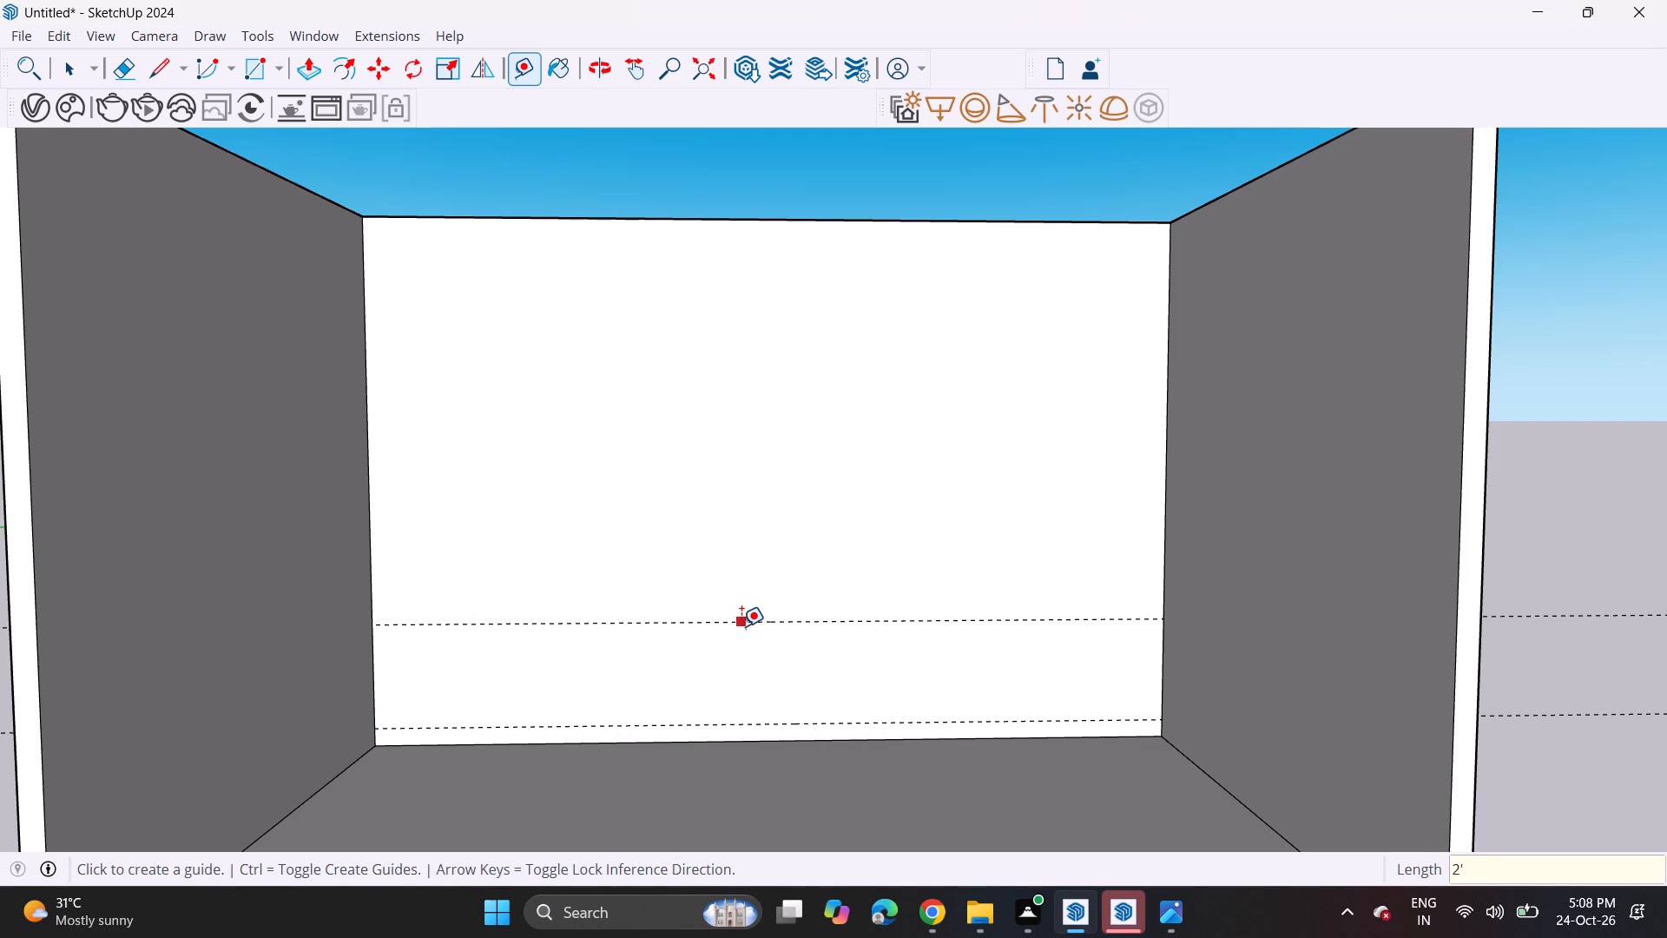
left_click(741, 627)
key("2")
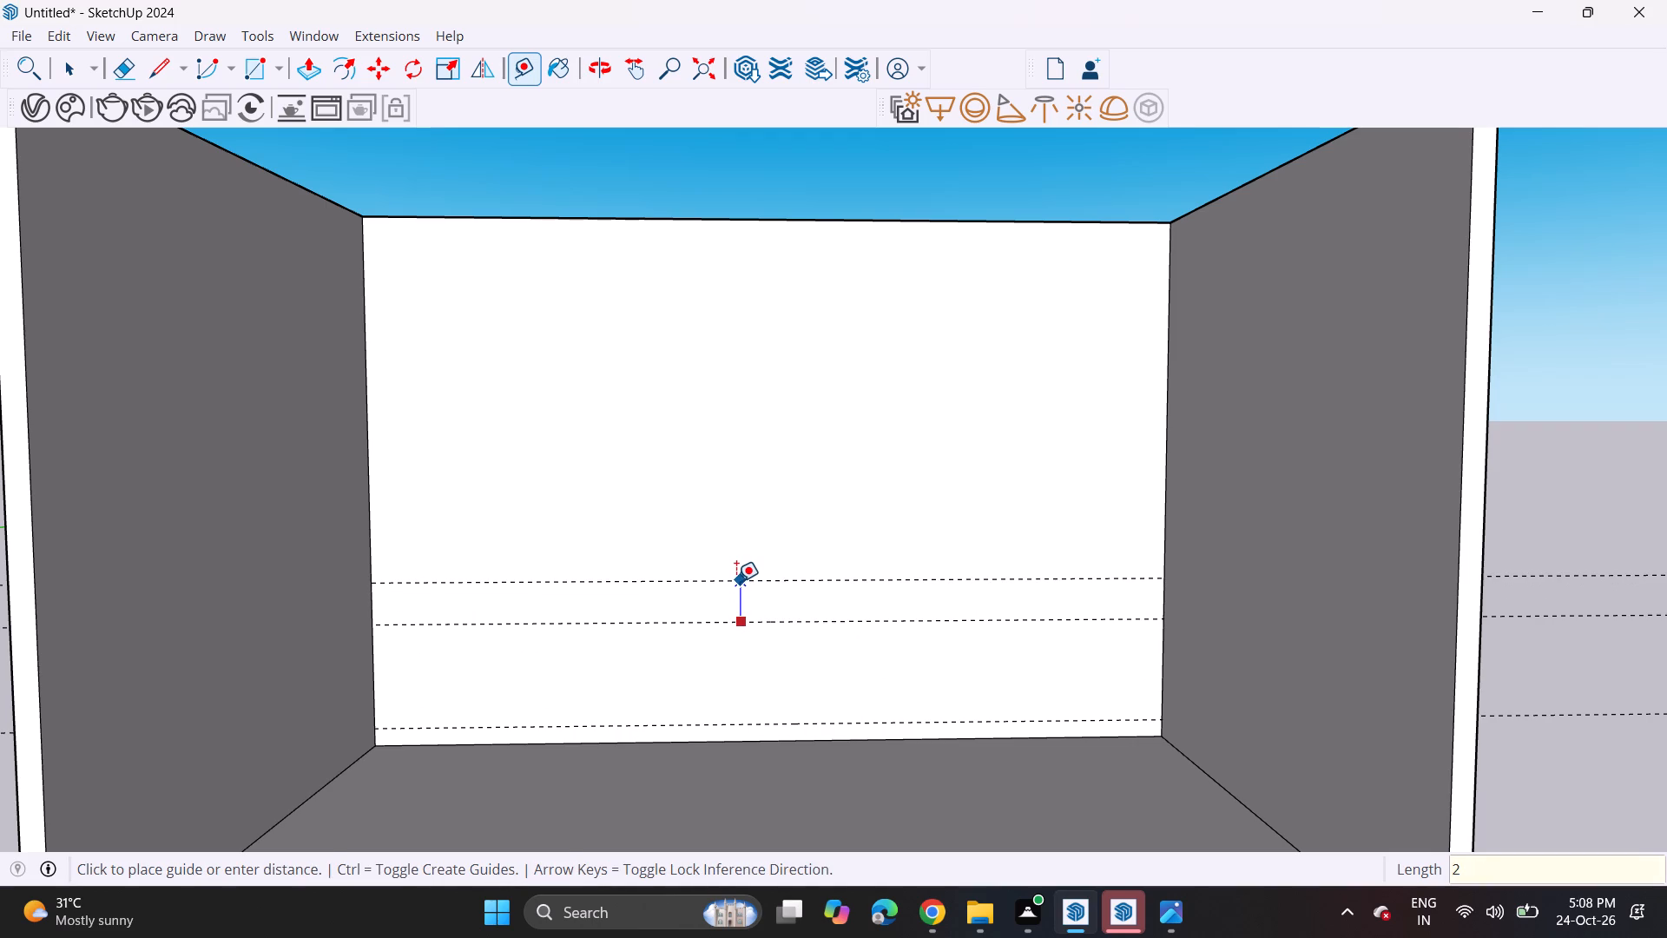
key("Return")
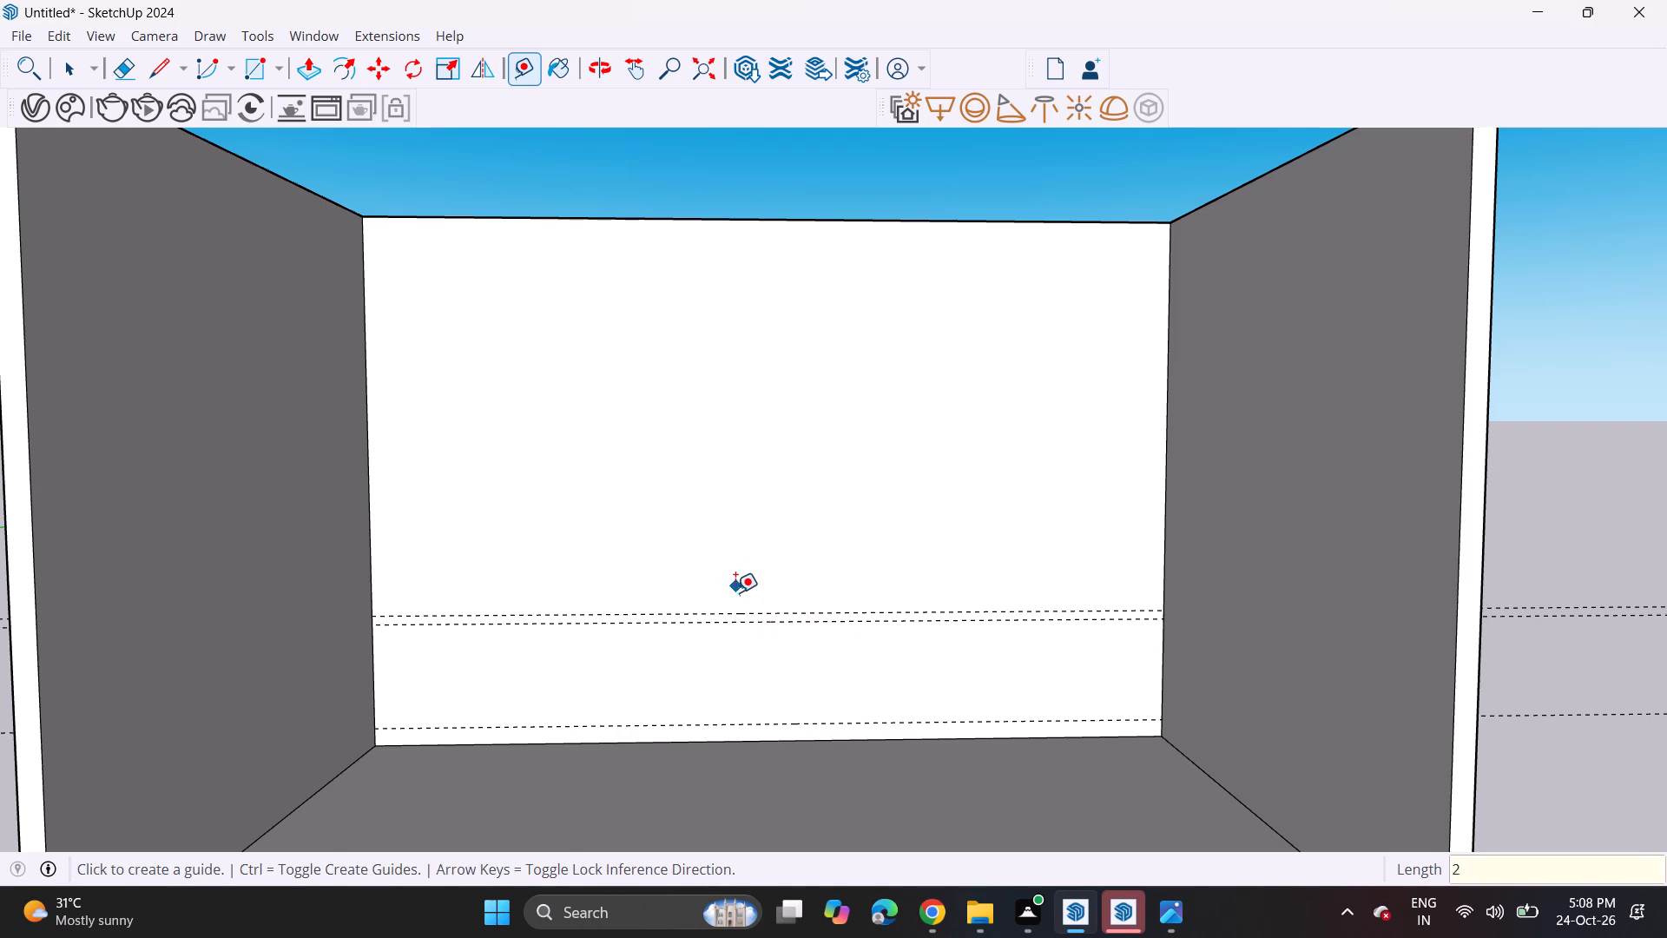
Place two more back-wall guides, one 2' above the upper guide of the 2" pair and another 2' higher.
left_click(741, 621)
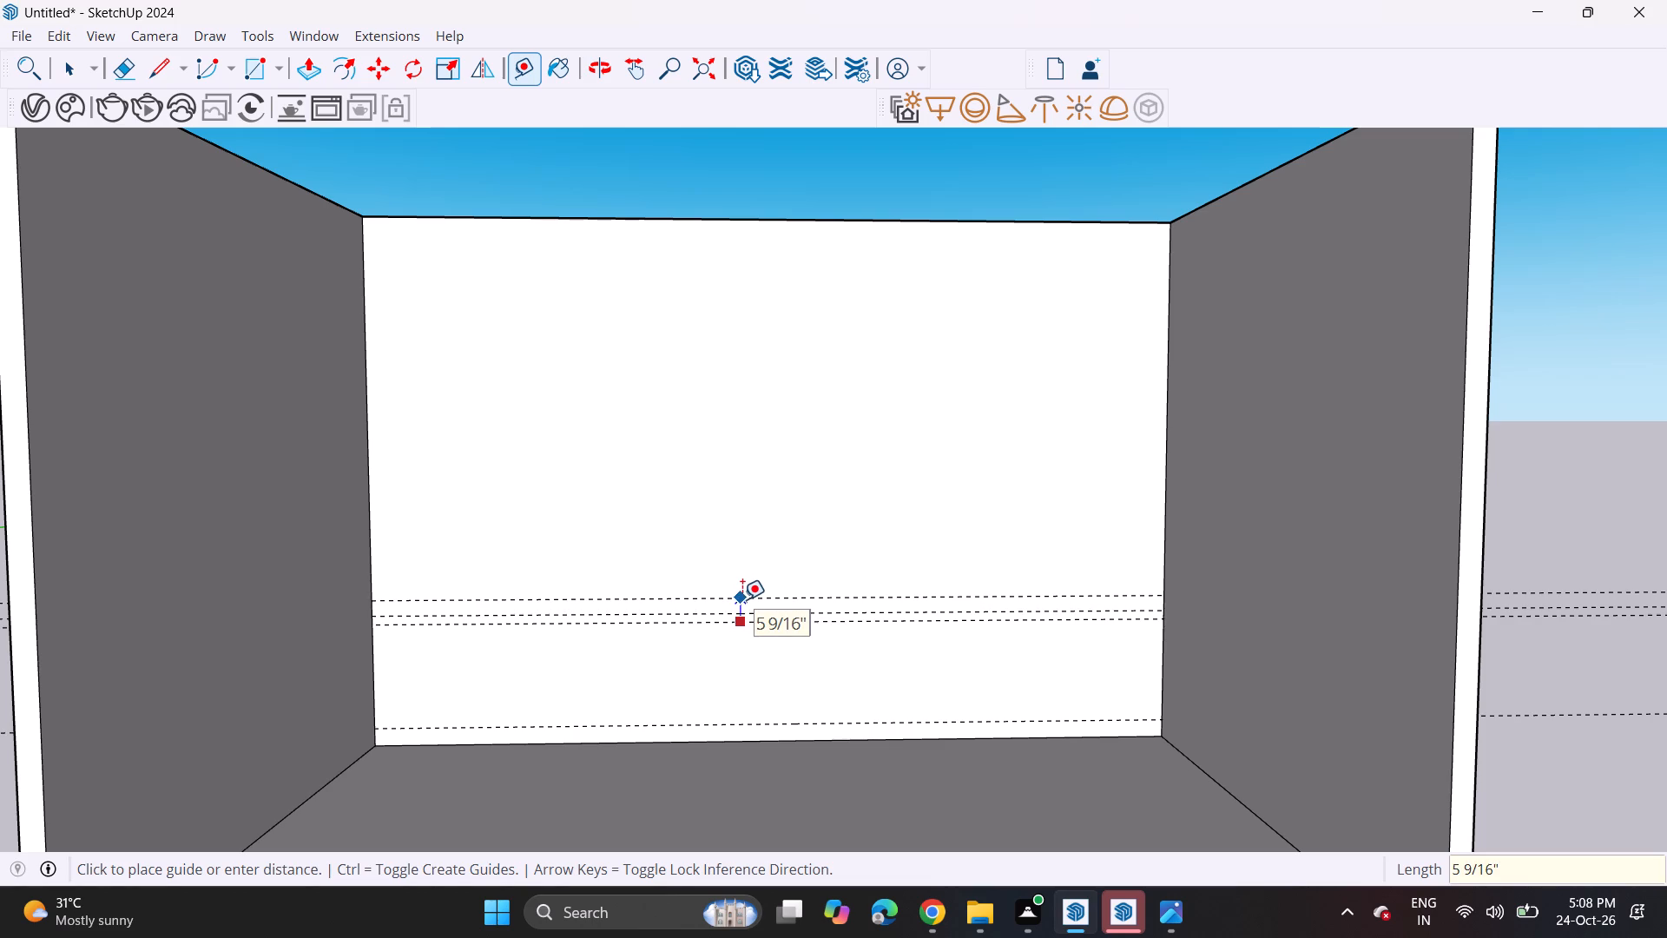
key("ctrl+z")
left_click(748, 615)
type("2'")
key("Return")
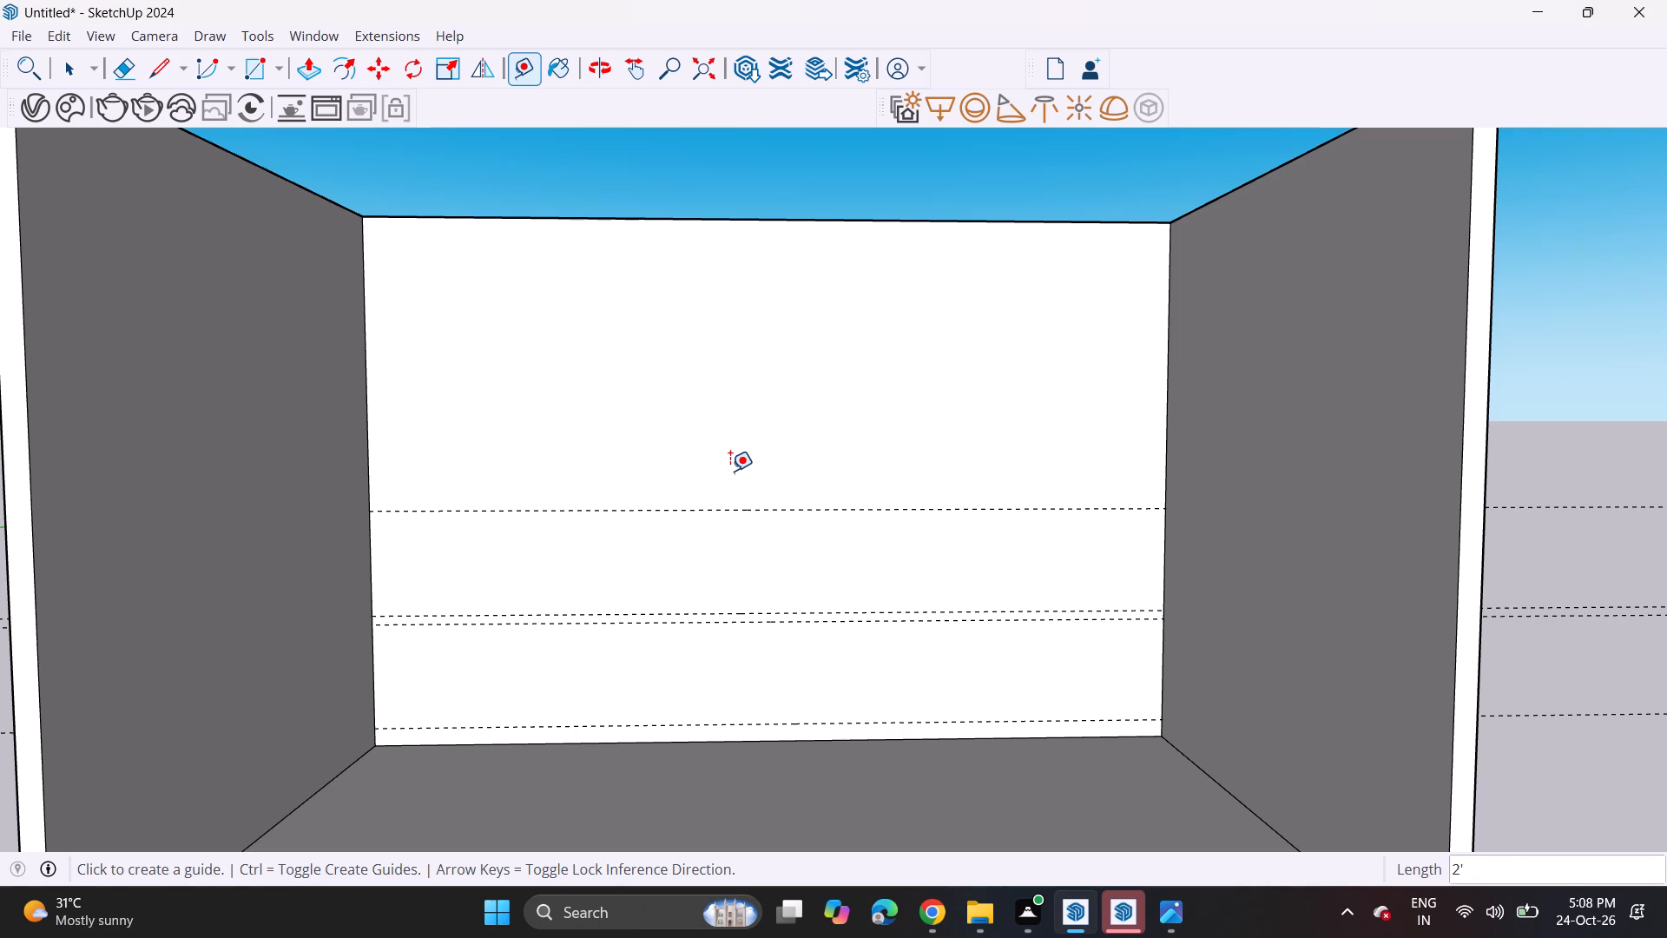
left_click(726, 513)
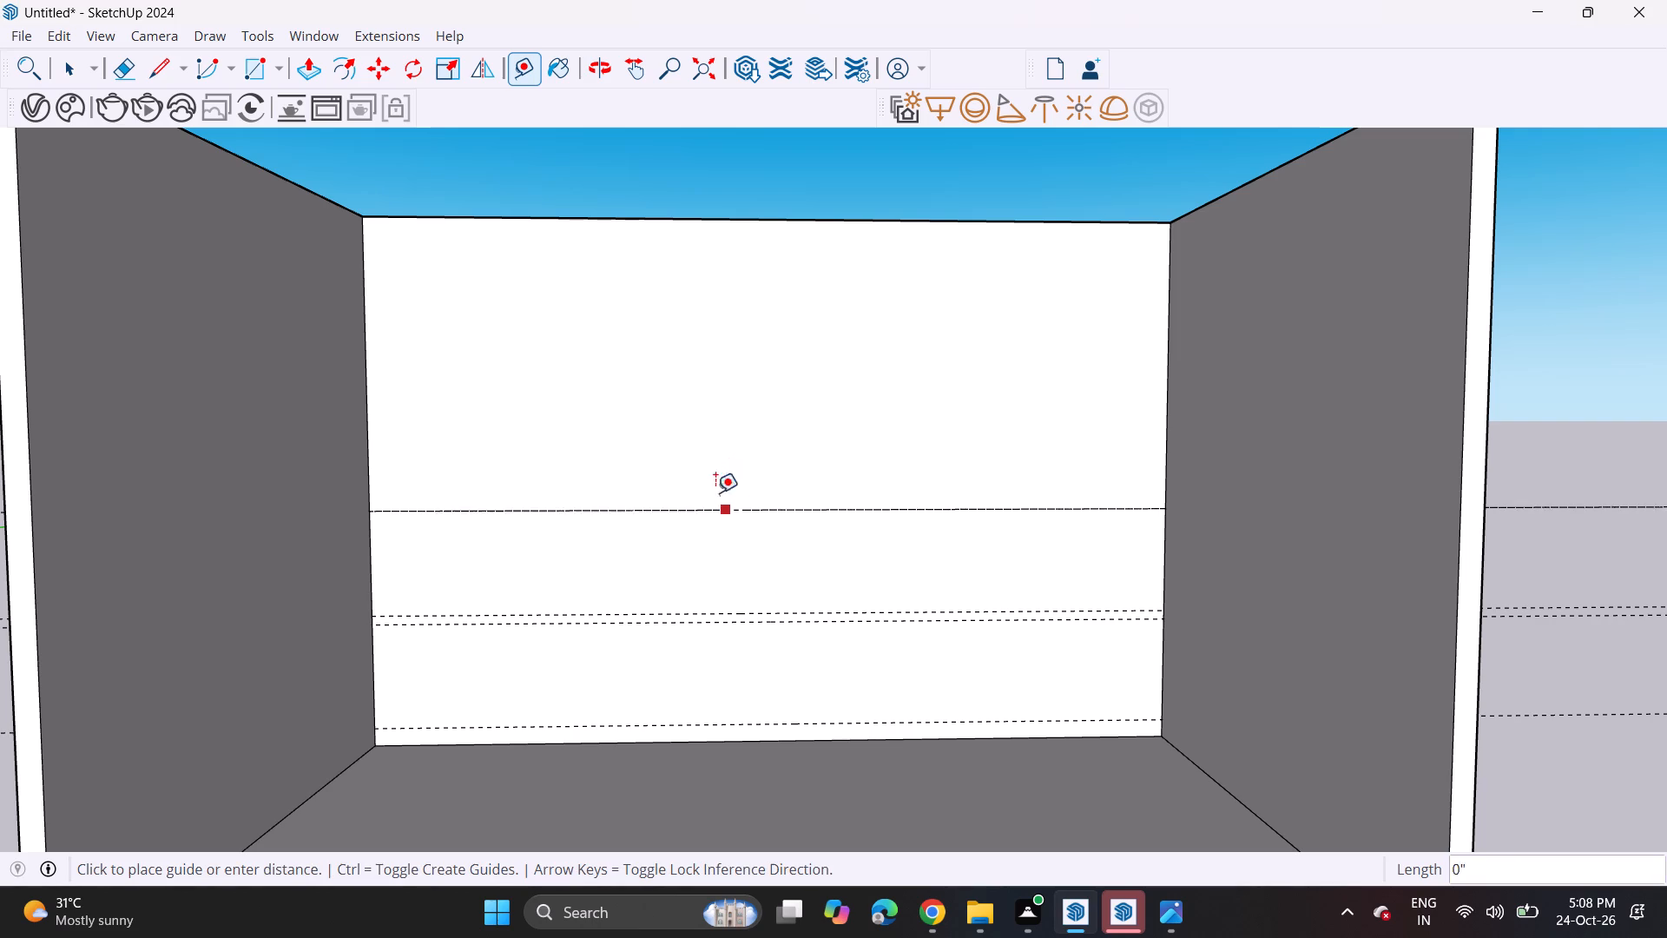
type("2'")
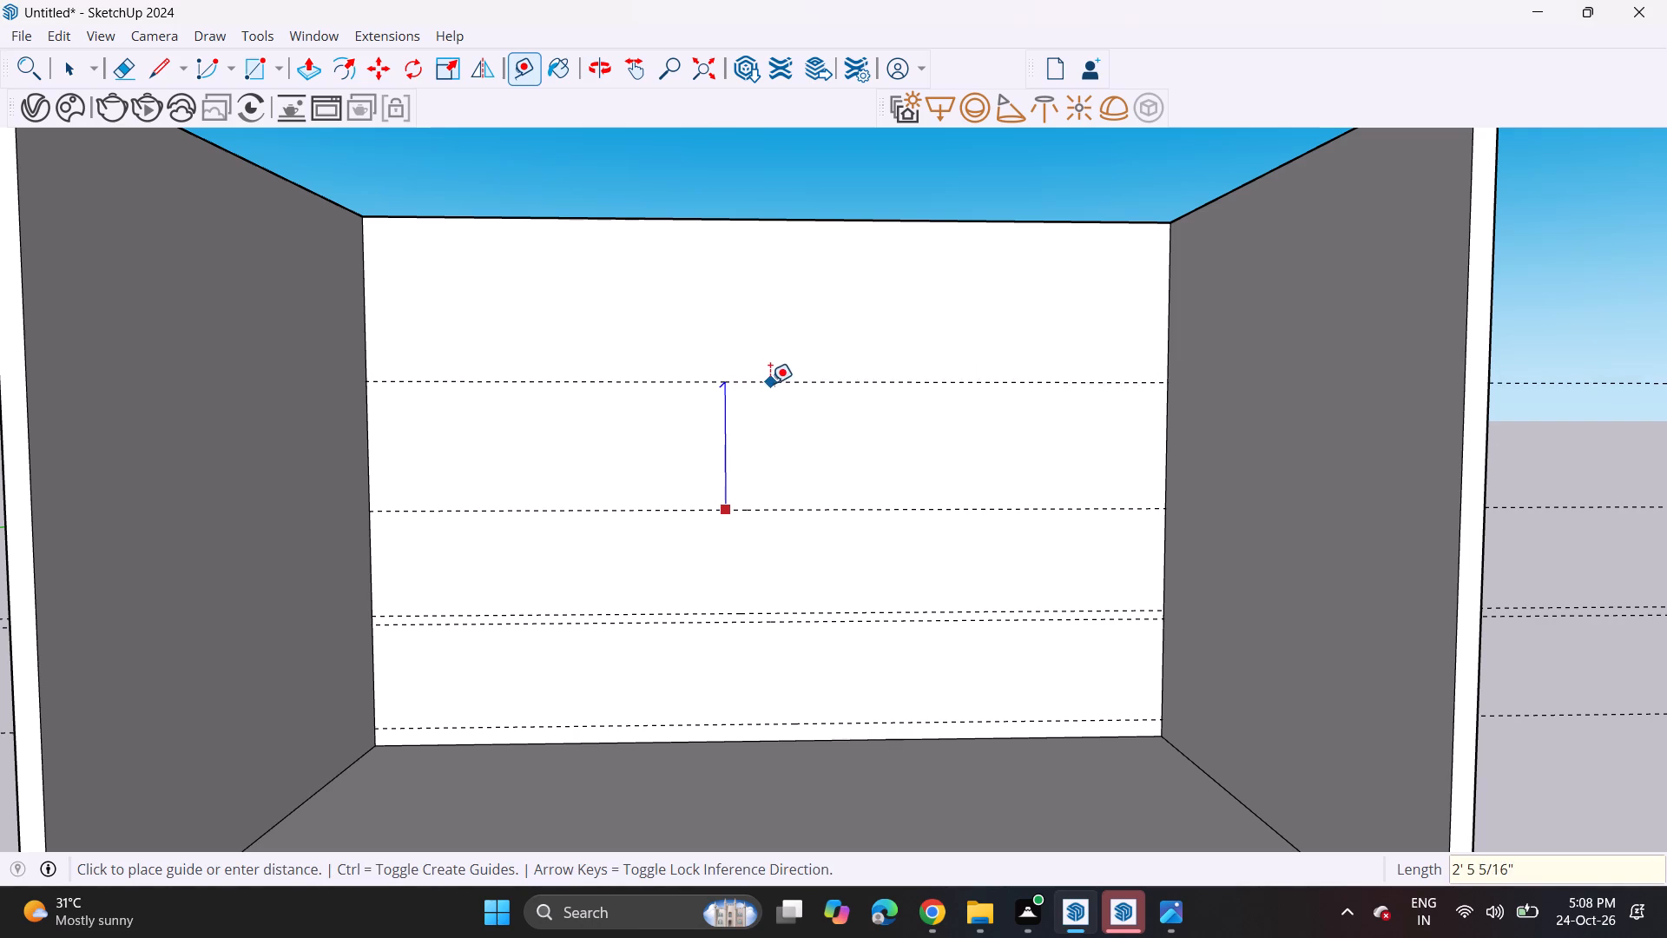
key("2")
key("apostrophe")
key("Return")
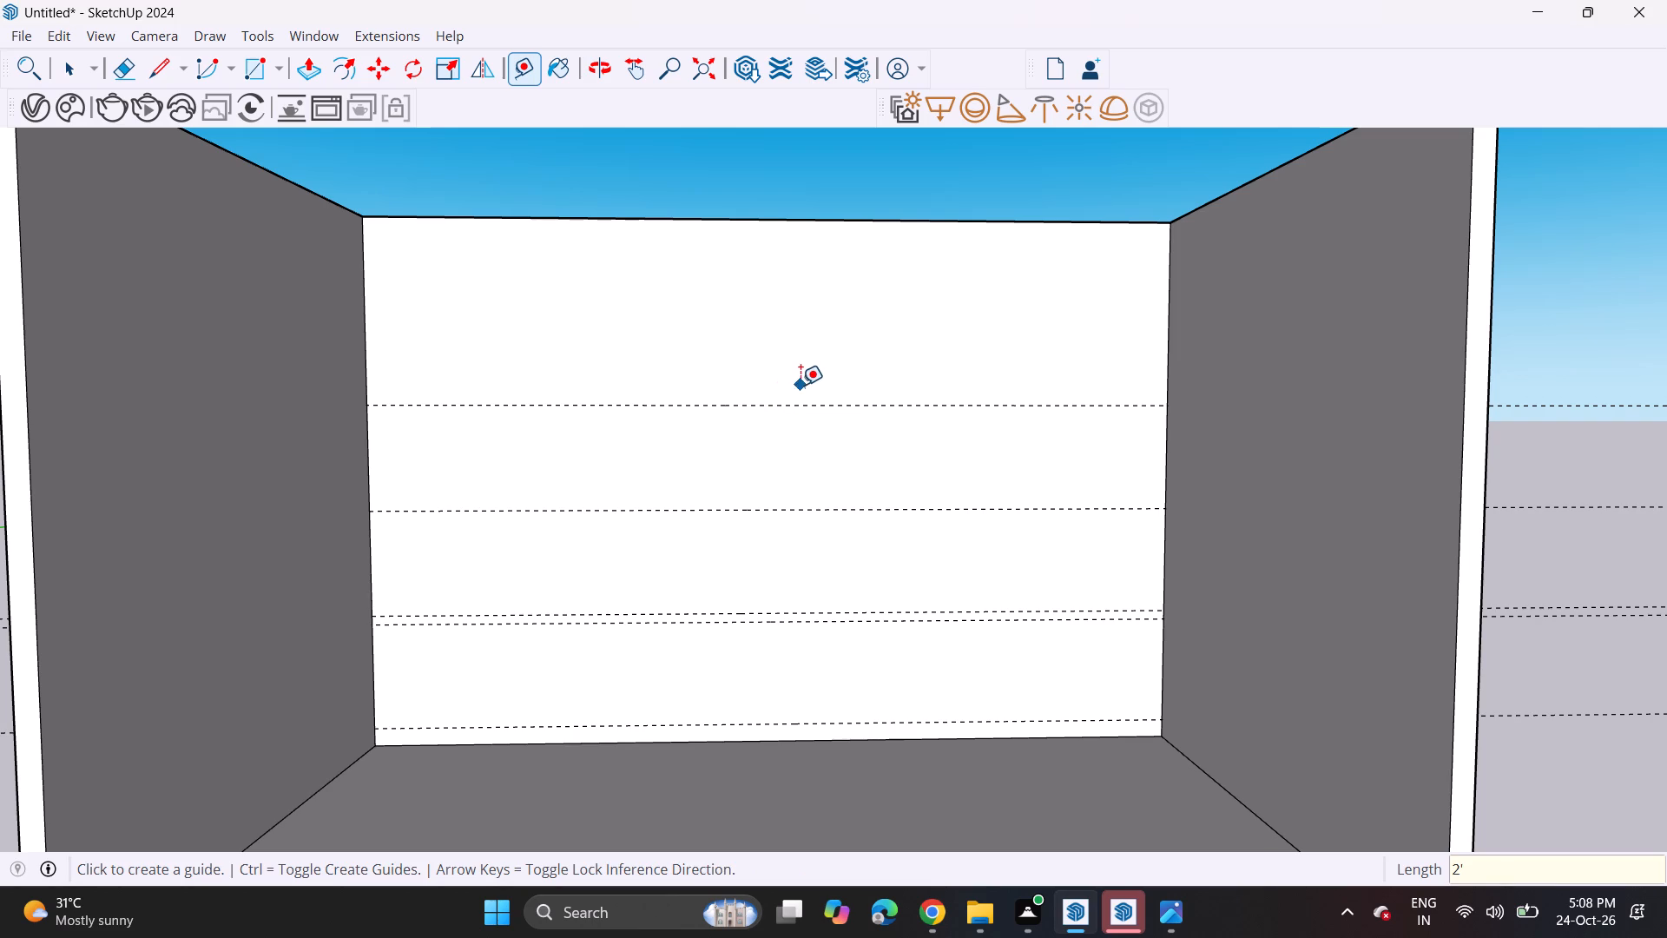
Draw full-width rectangles on the back wall over the bottom 4" band and the 2' band above it.
middle_click_drag(779, 432, 798, 416)
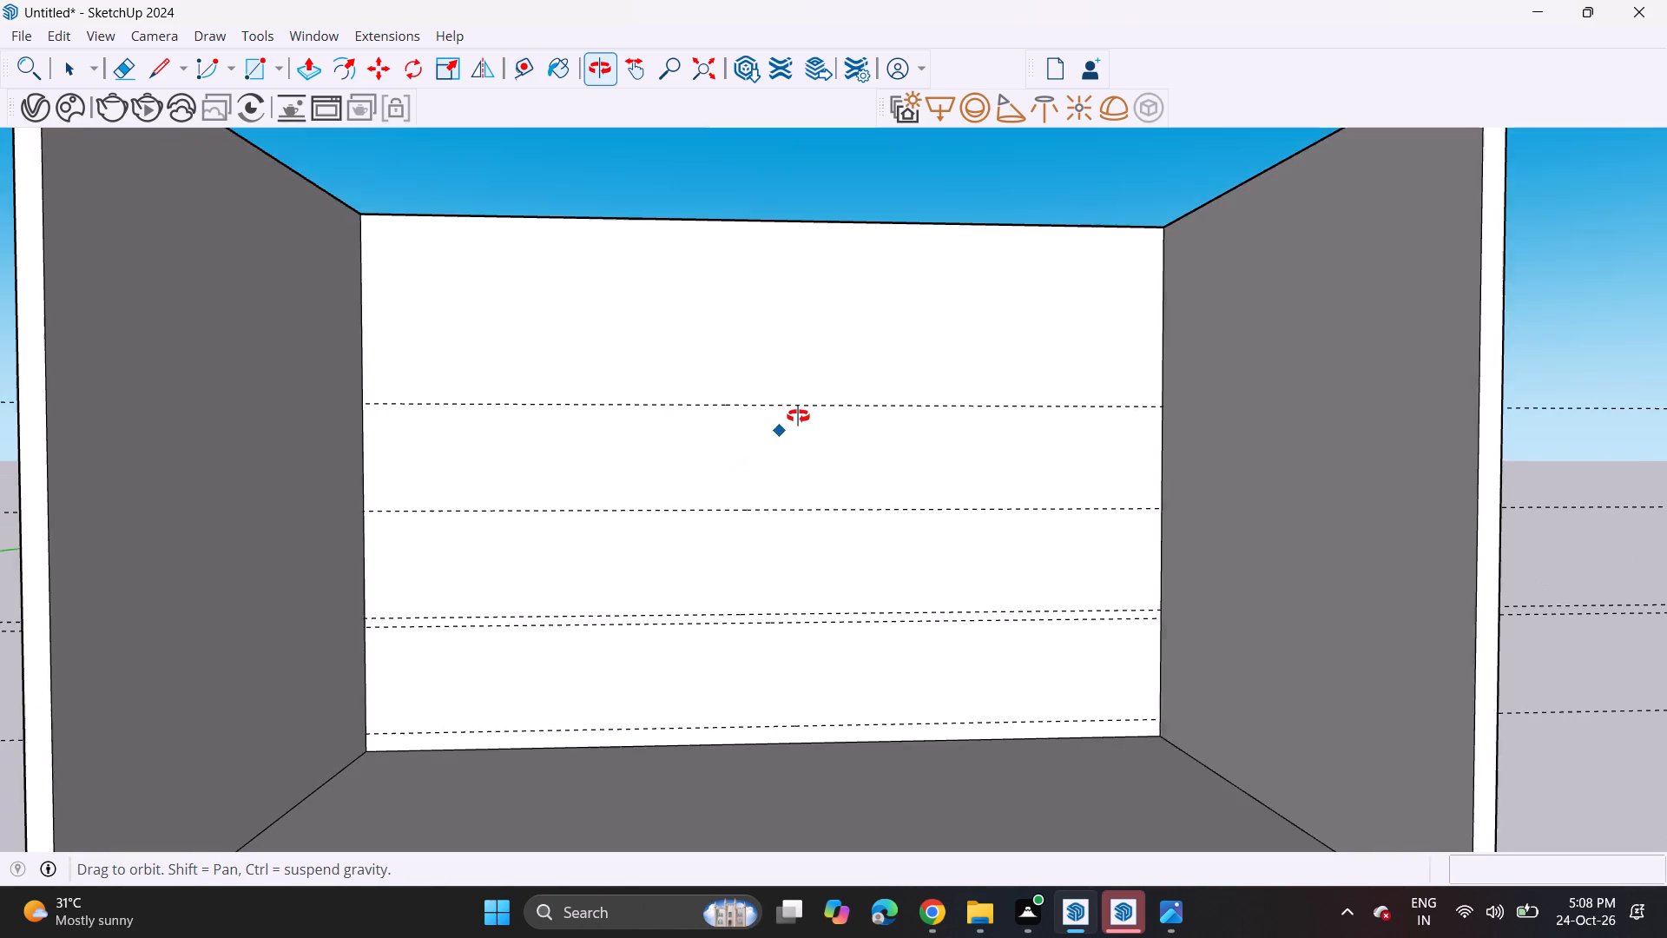
middle_click_drag(798, 416, 788, 416)
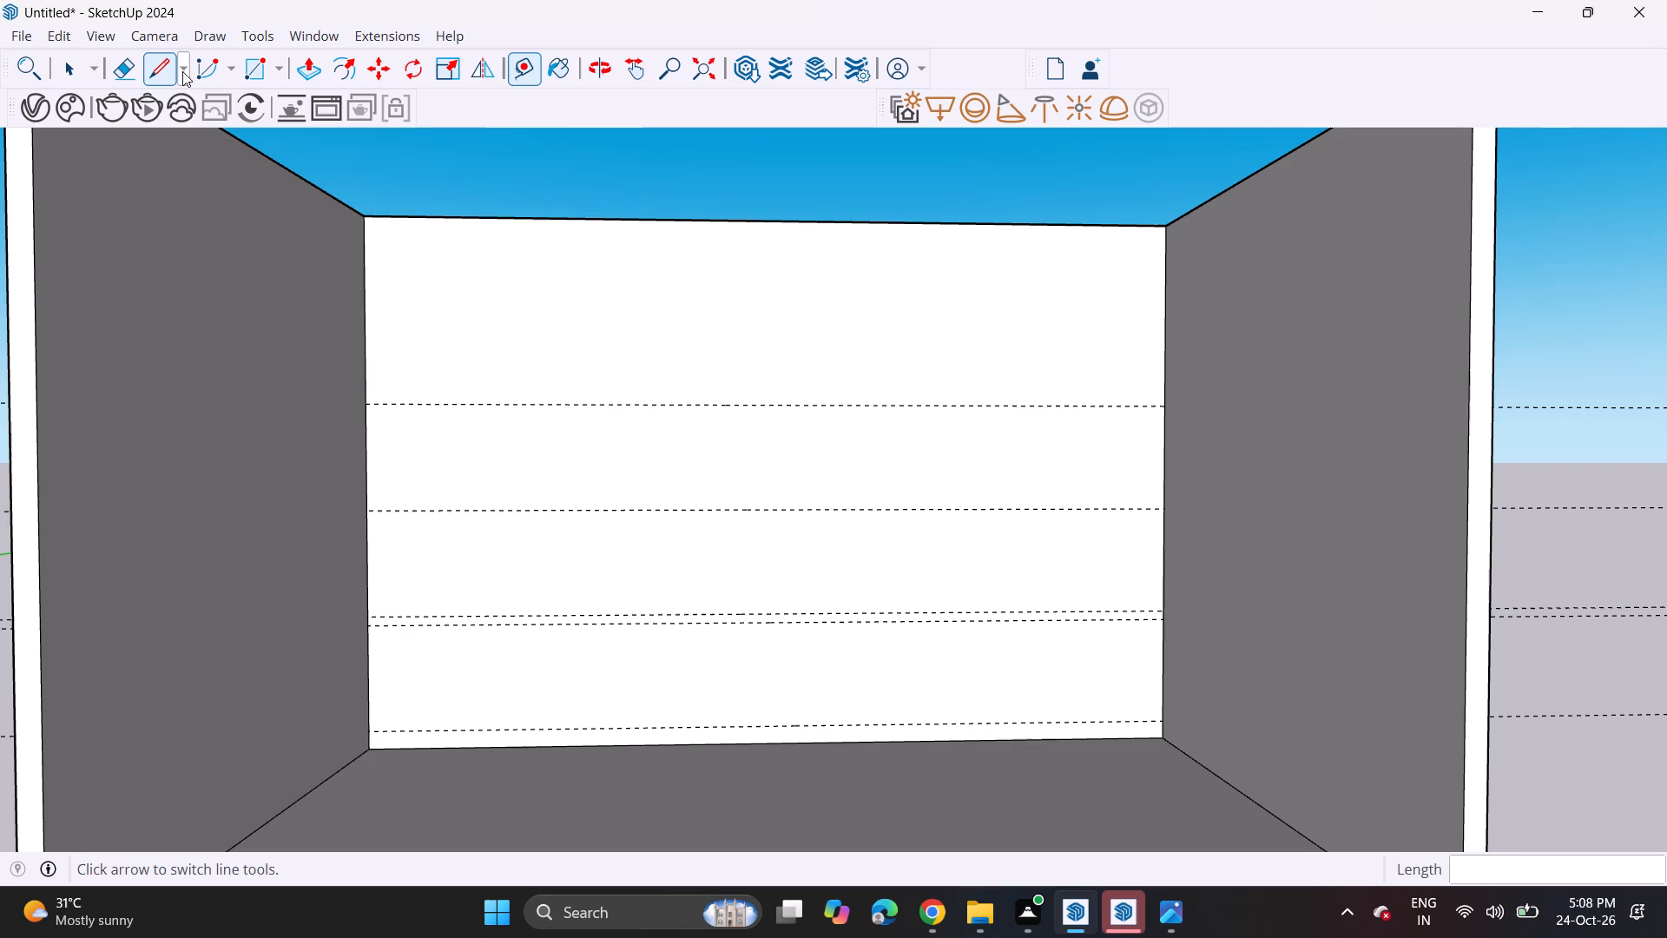
left_click(254, 78)
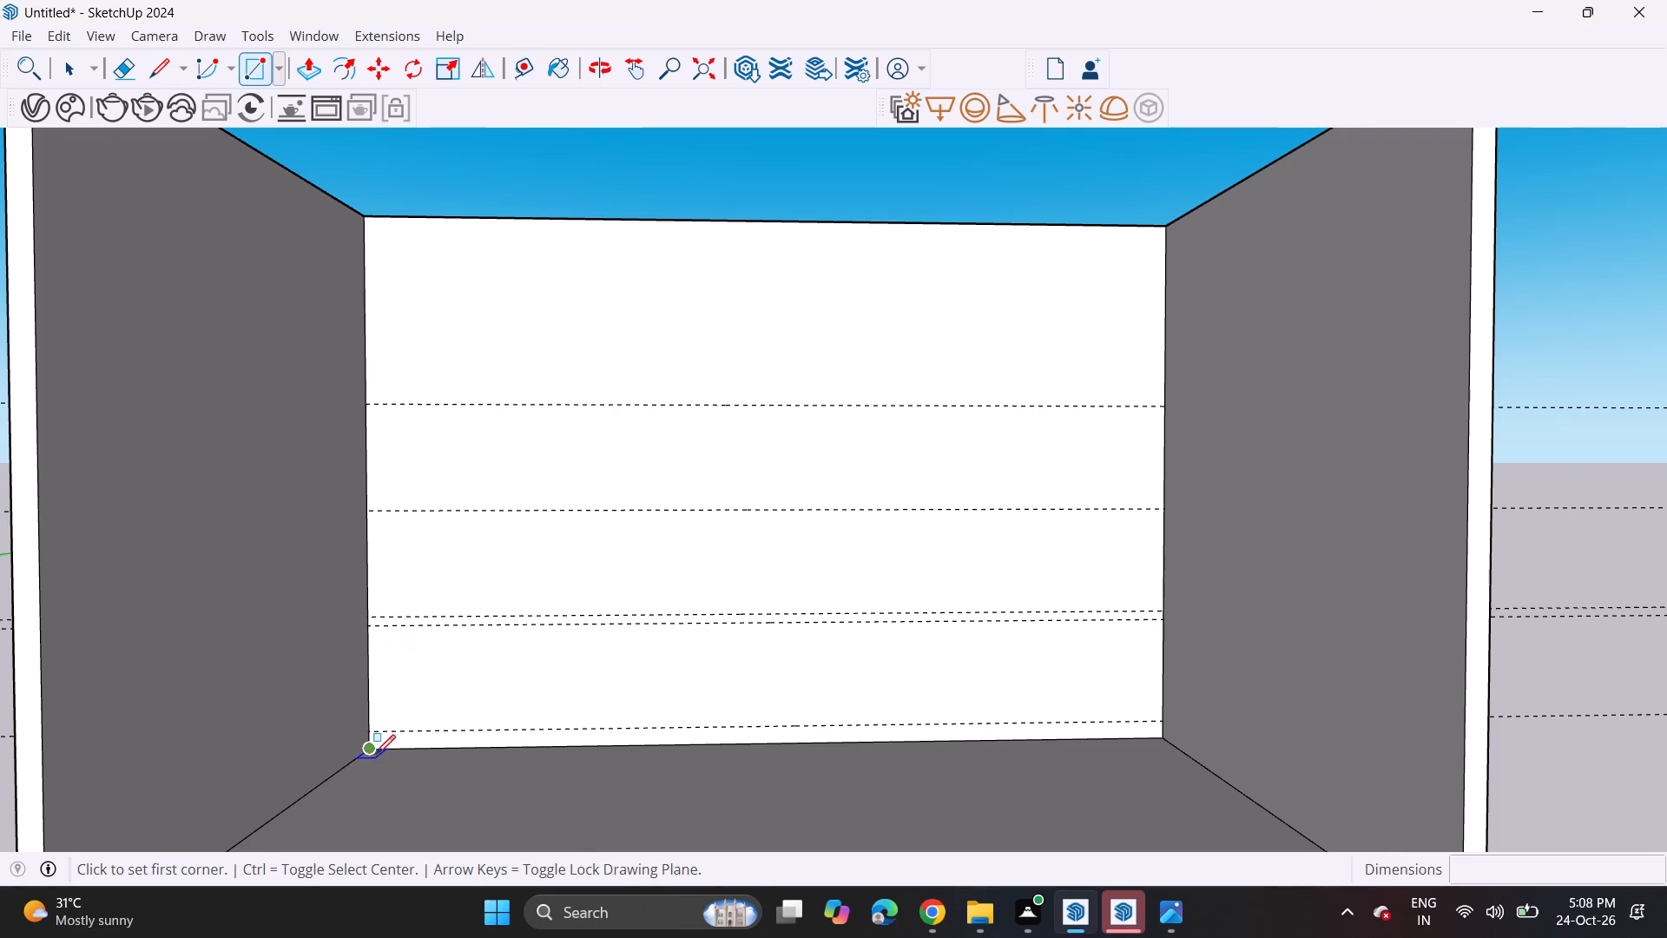
left_click(375, 754)
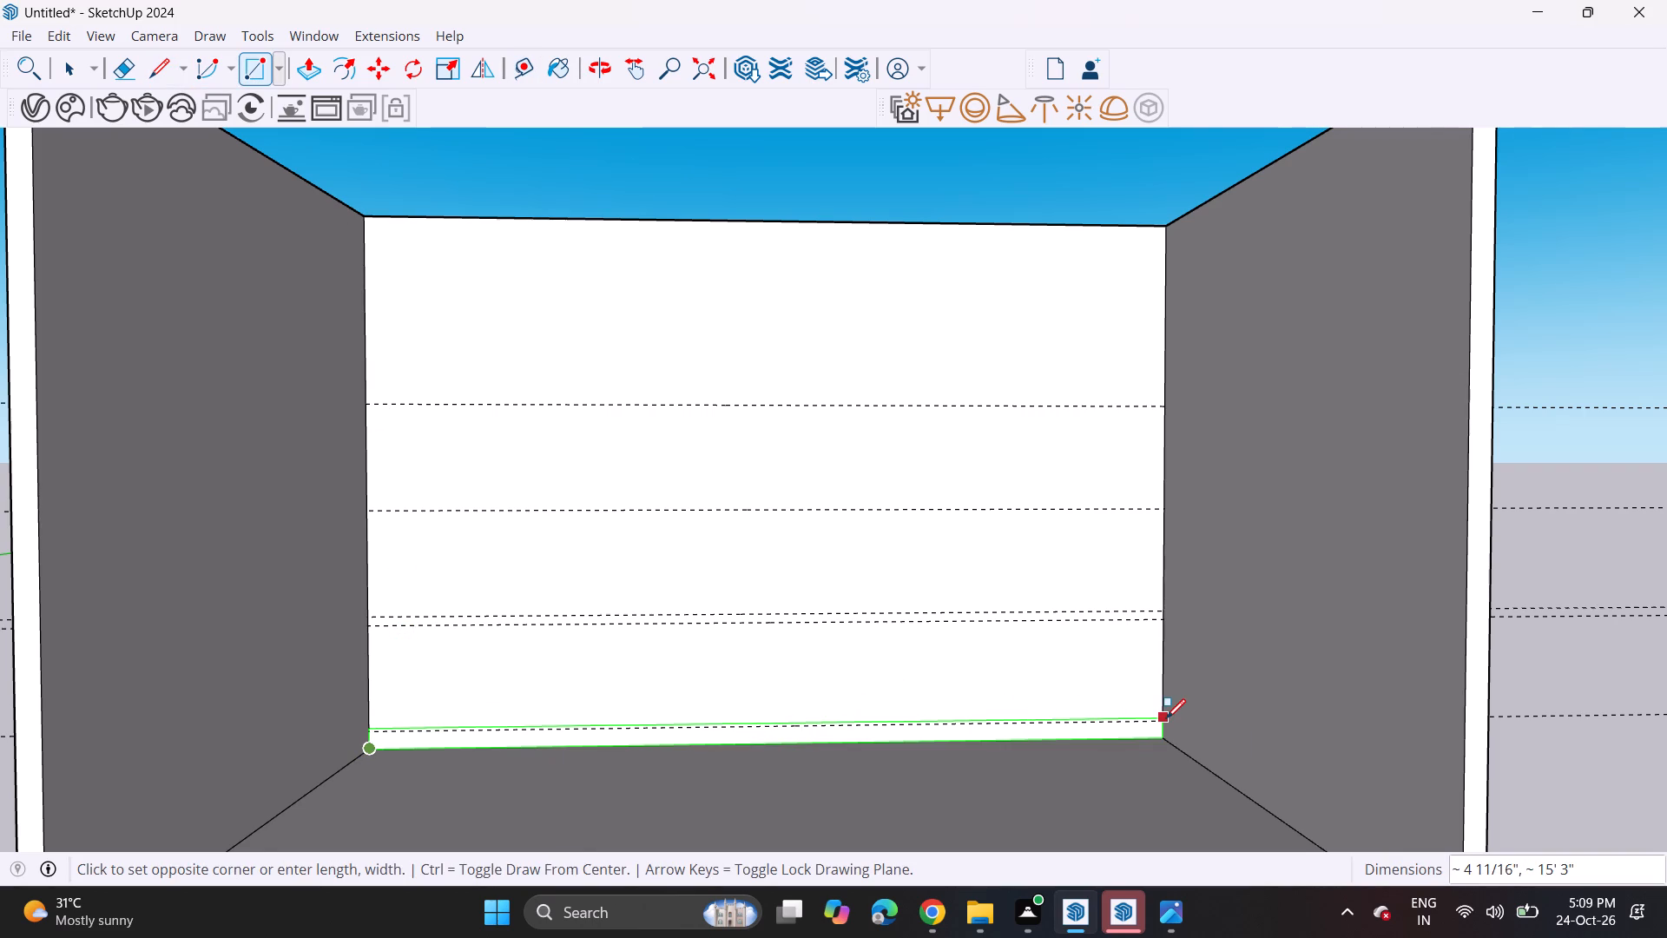
left_click(1158, 726)
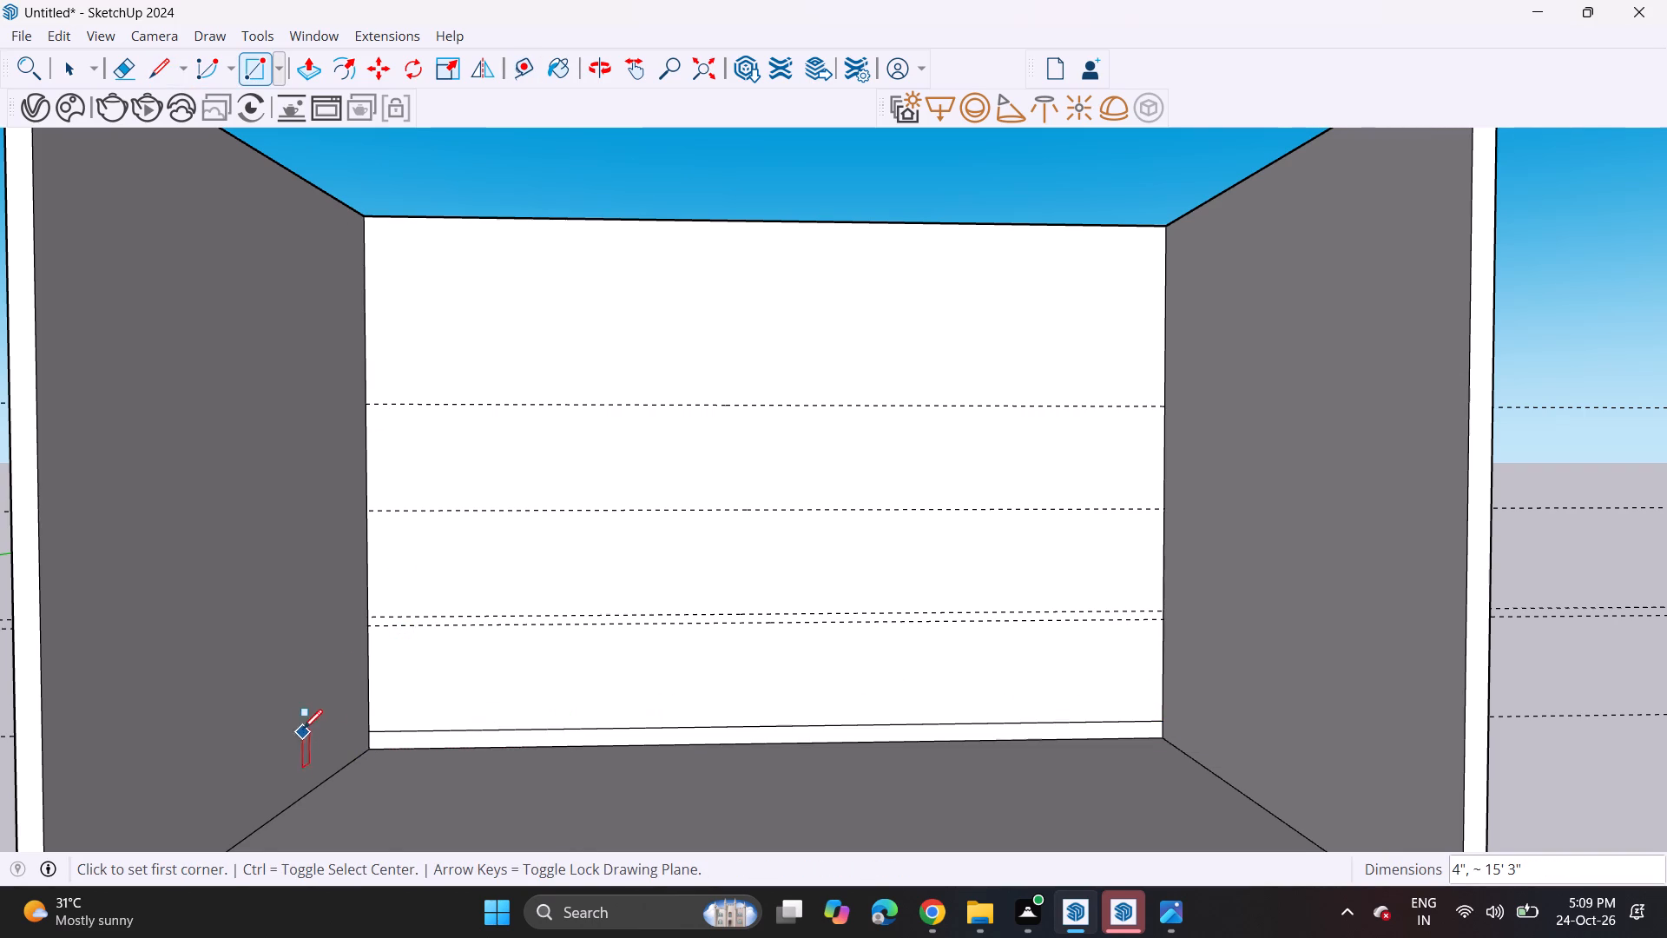
left_click(376, 737)
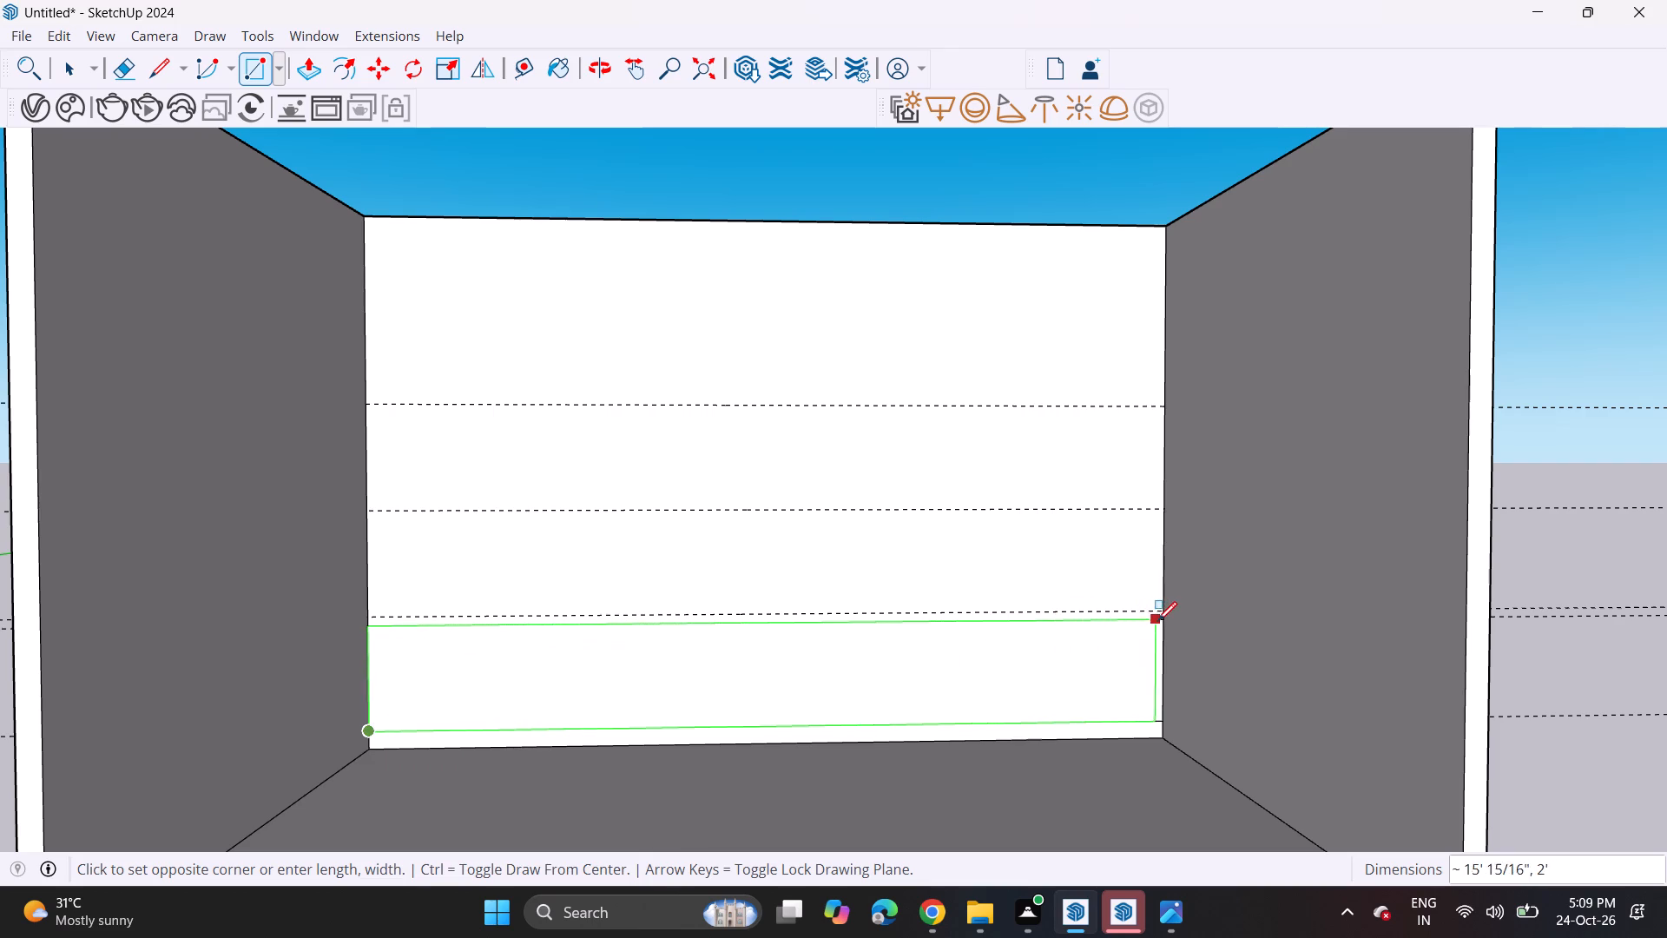
left_click(1161, 621)
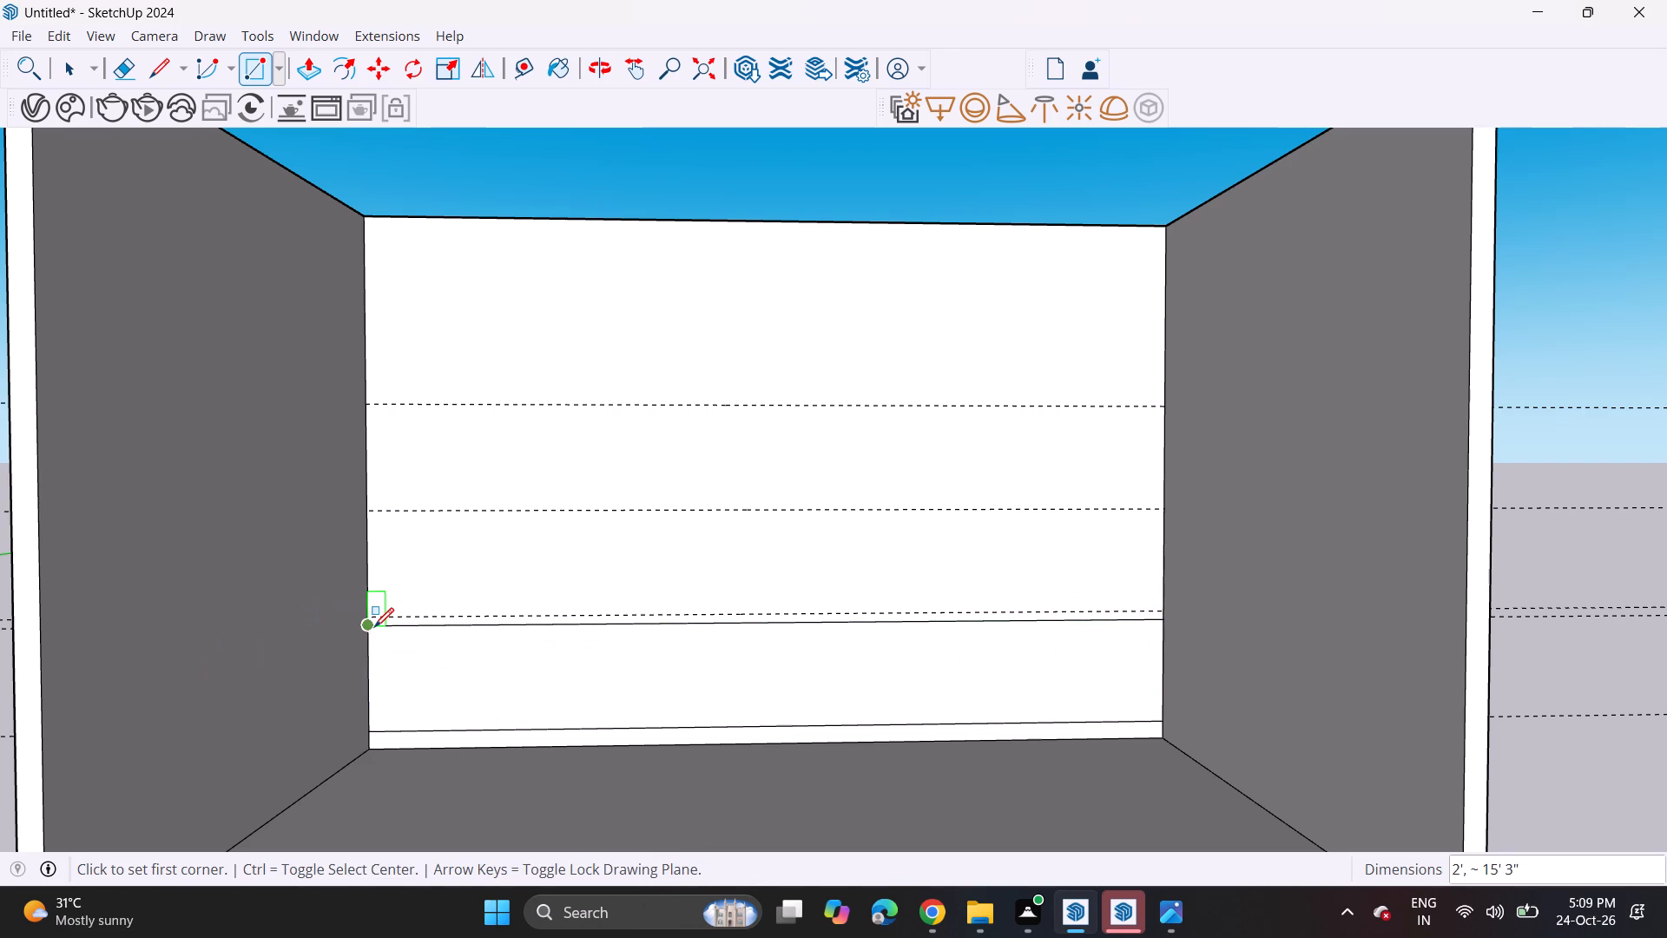
Draw a full-width rectangle over the narrow 2" band between the closely spaced guides on the back wall.
left_click(374, 627)
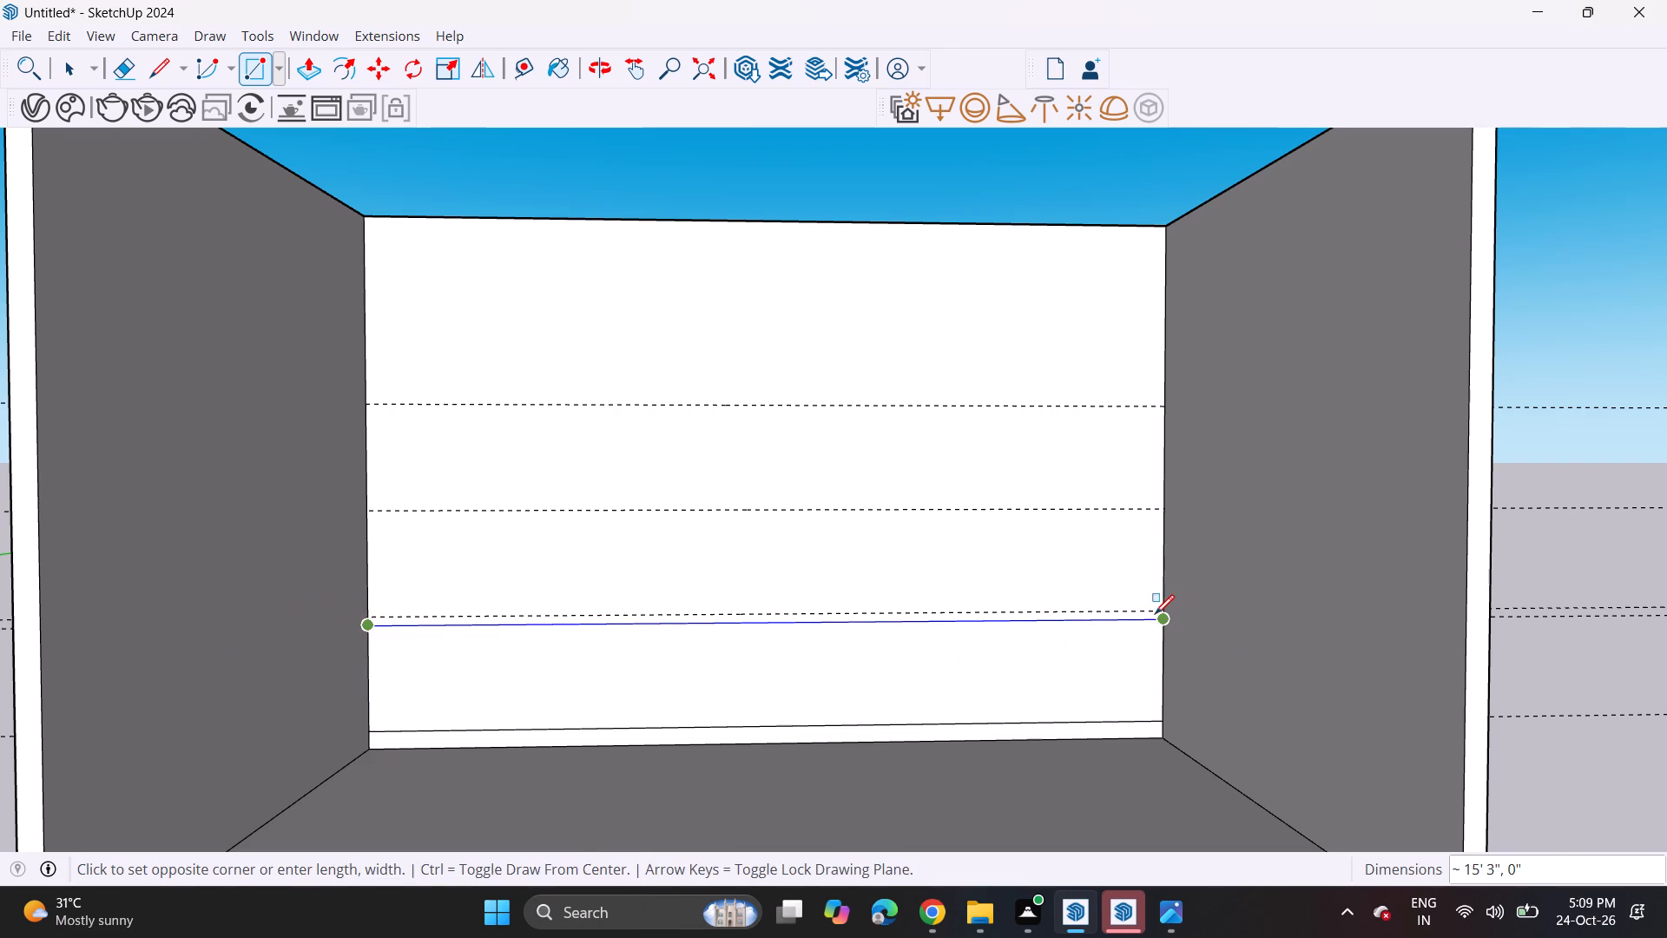
scroll(1155, 616, "up", 5)
left_click(1165, 607)
scroll(550, 584, "down", 7)
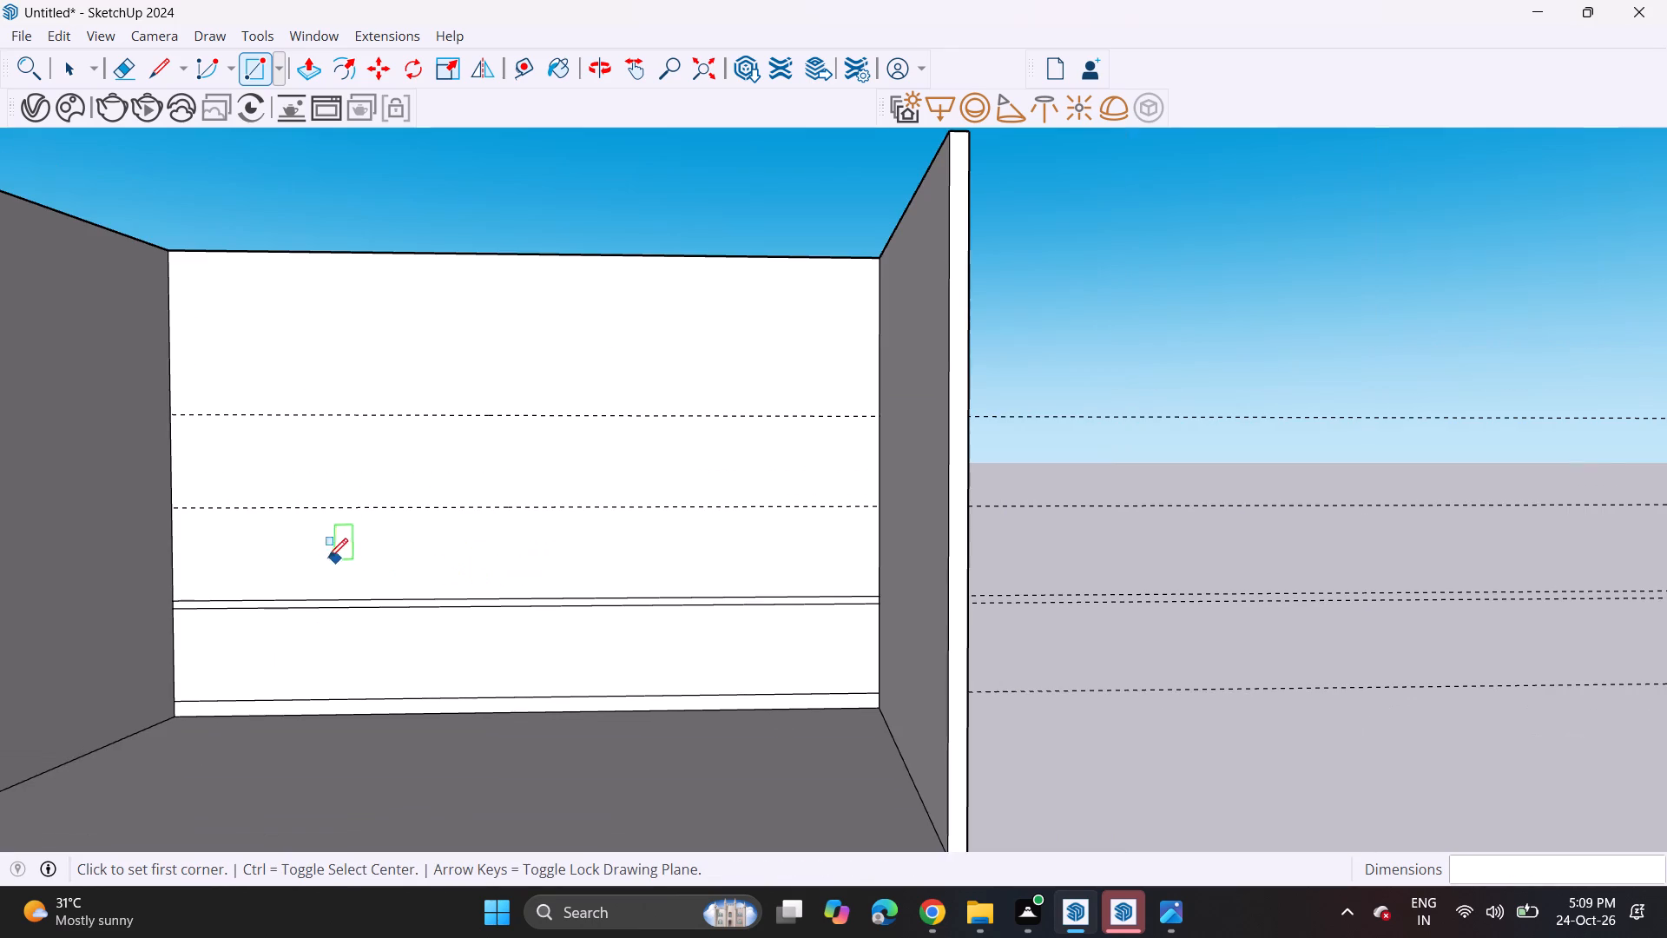
Draw full-width rectangles over the 2' band between the two highest guides and the 3' 6" area up to the wall's top.
middle_click_drag(198, 538, 314, 614, "shift")
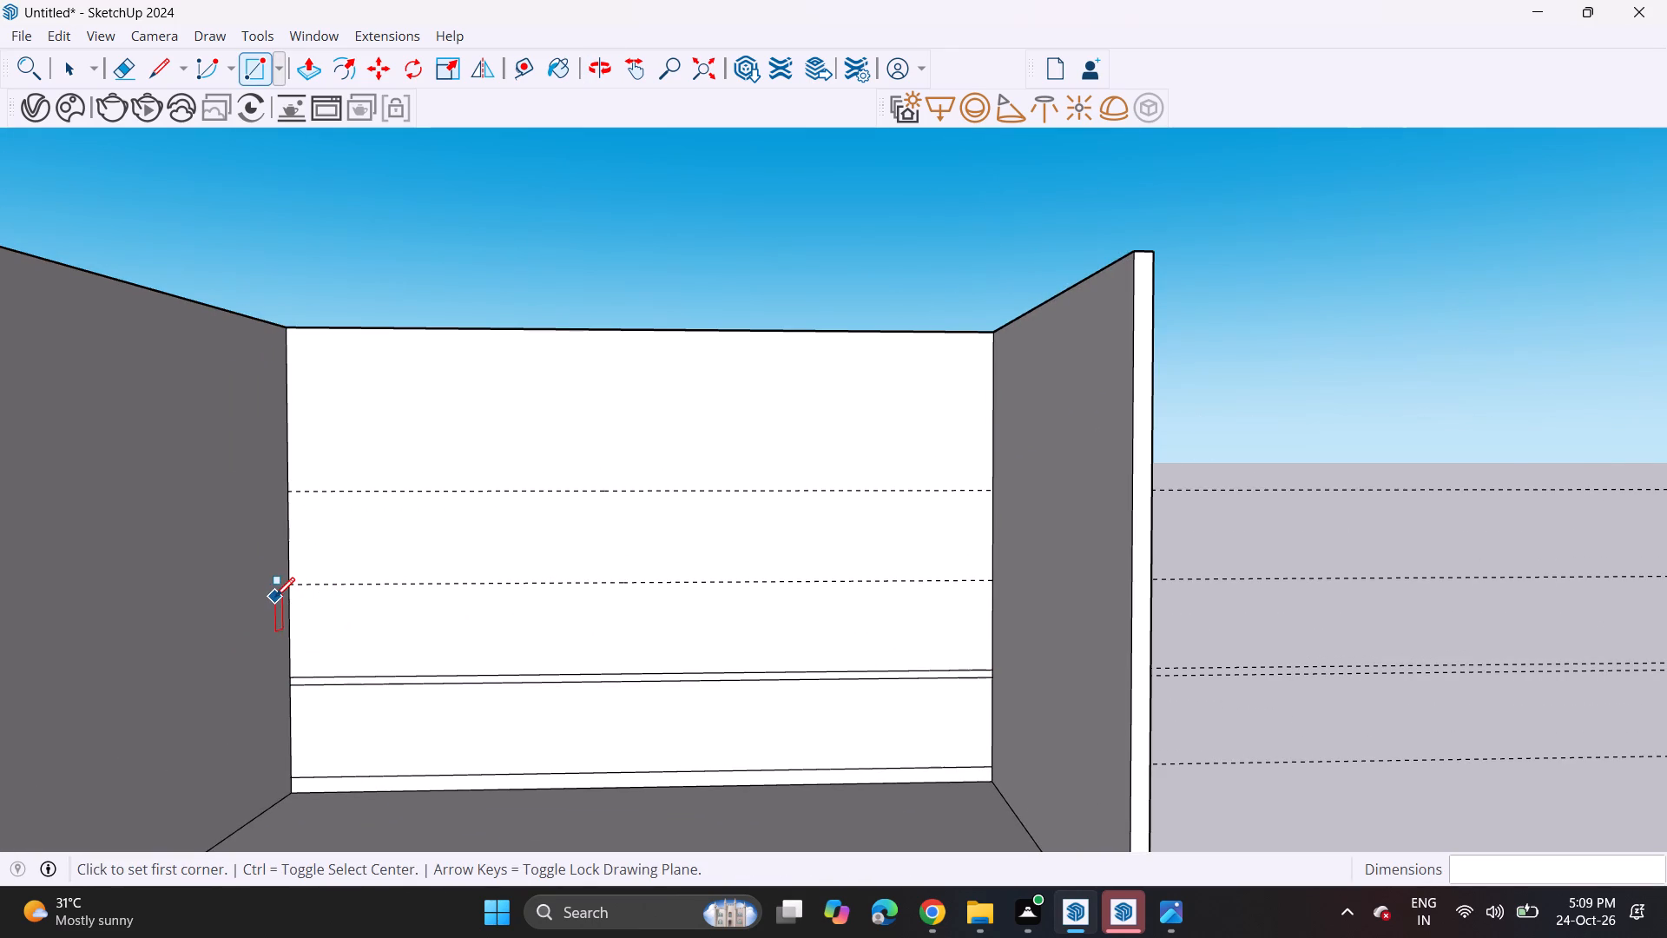
left_click(289, 585)
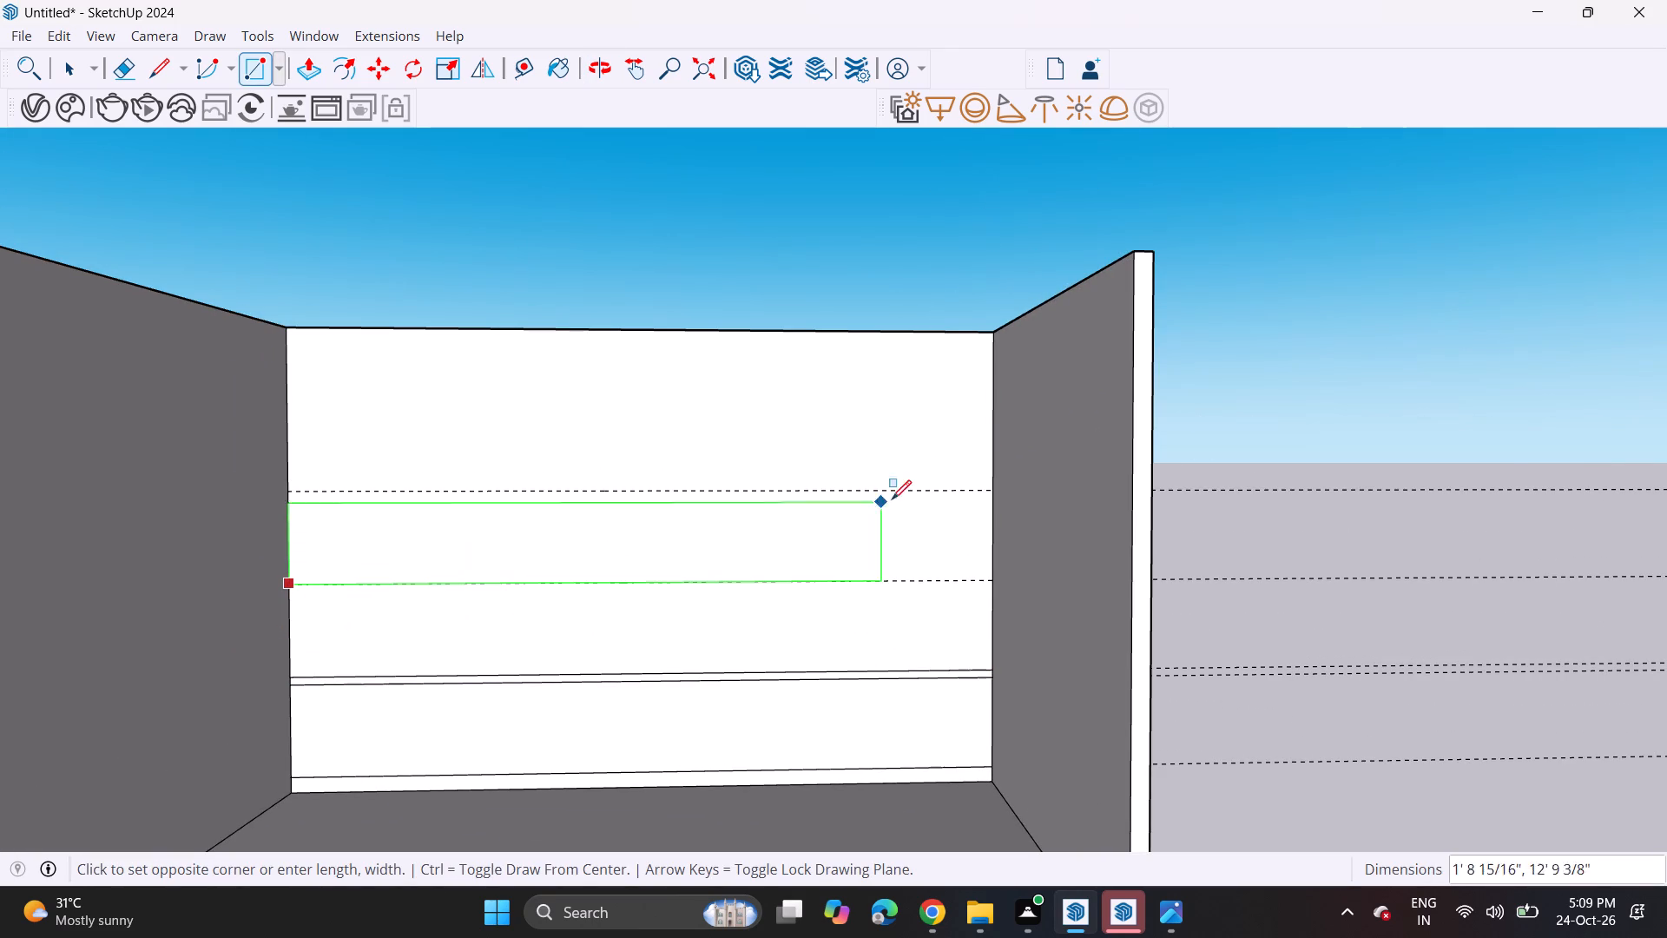
left_click(990, 492)
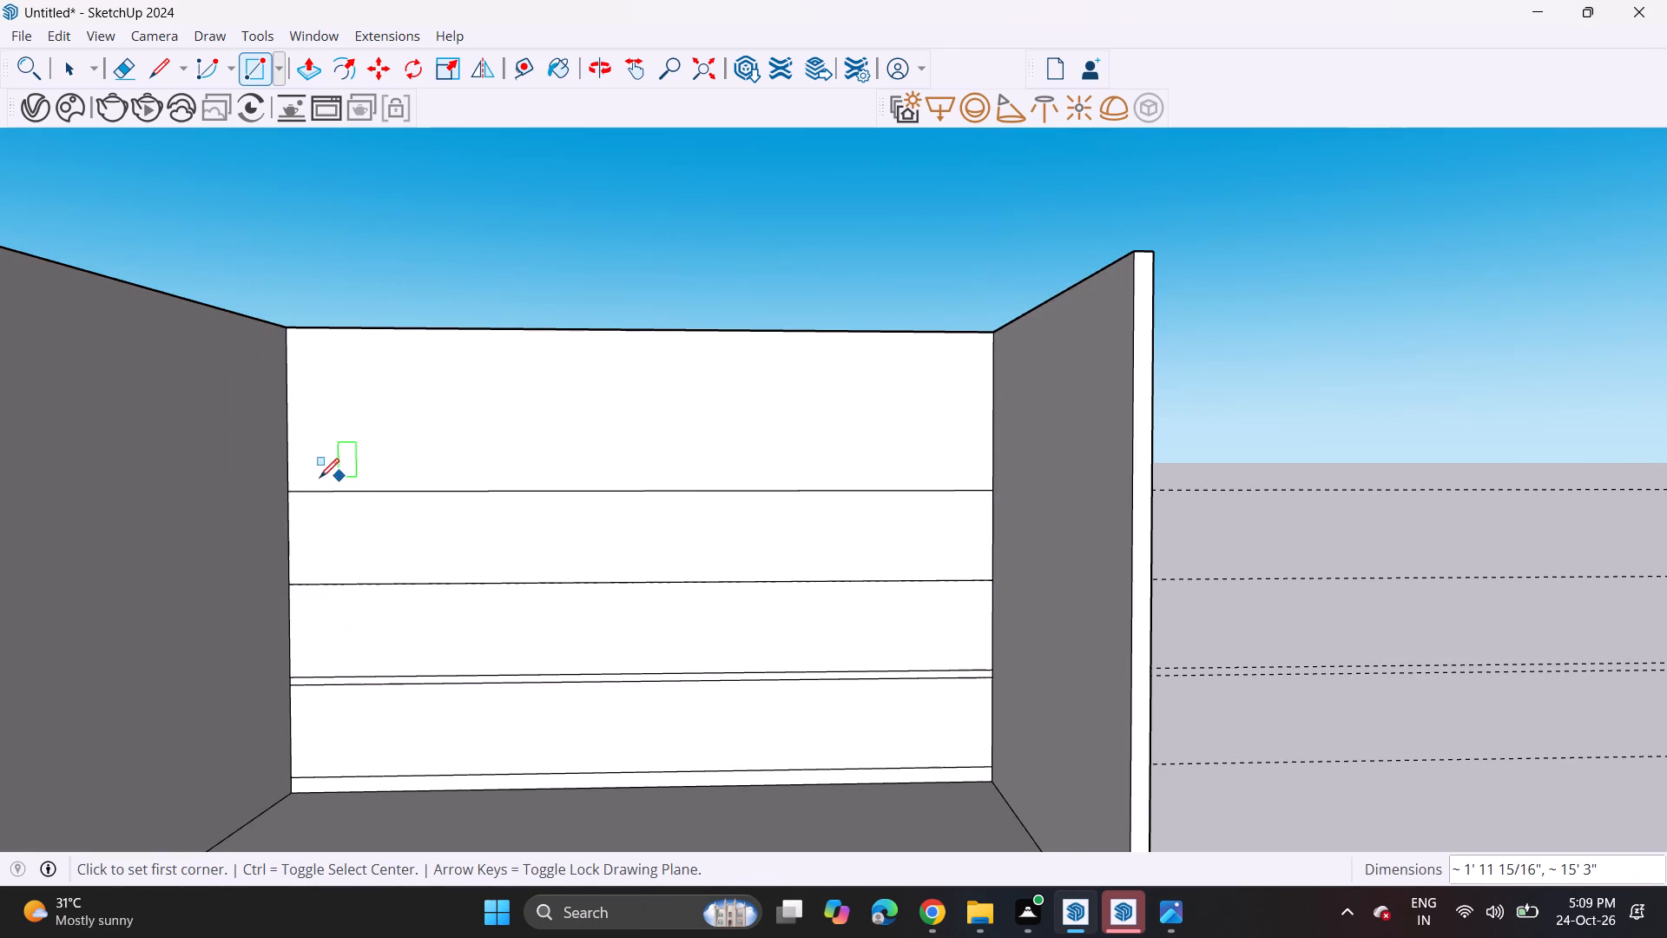
left_click(289, 487)
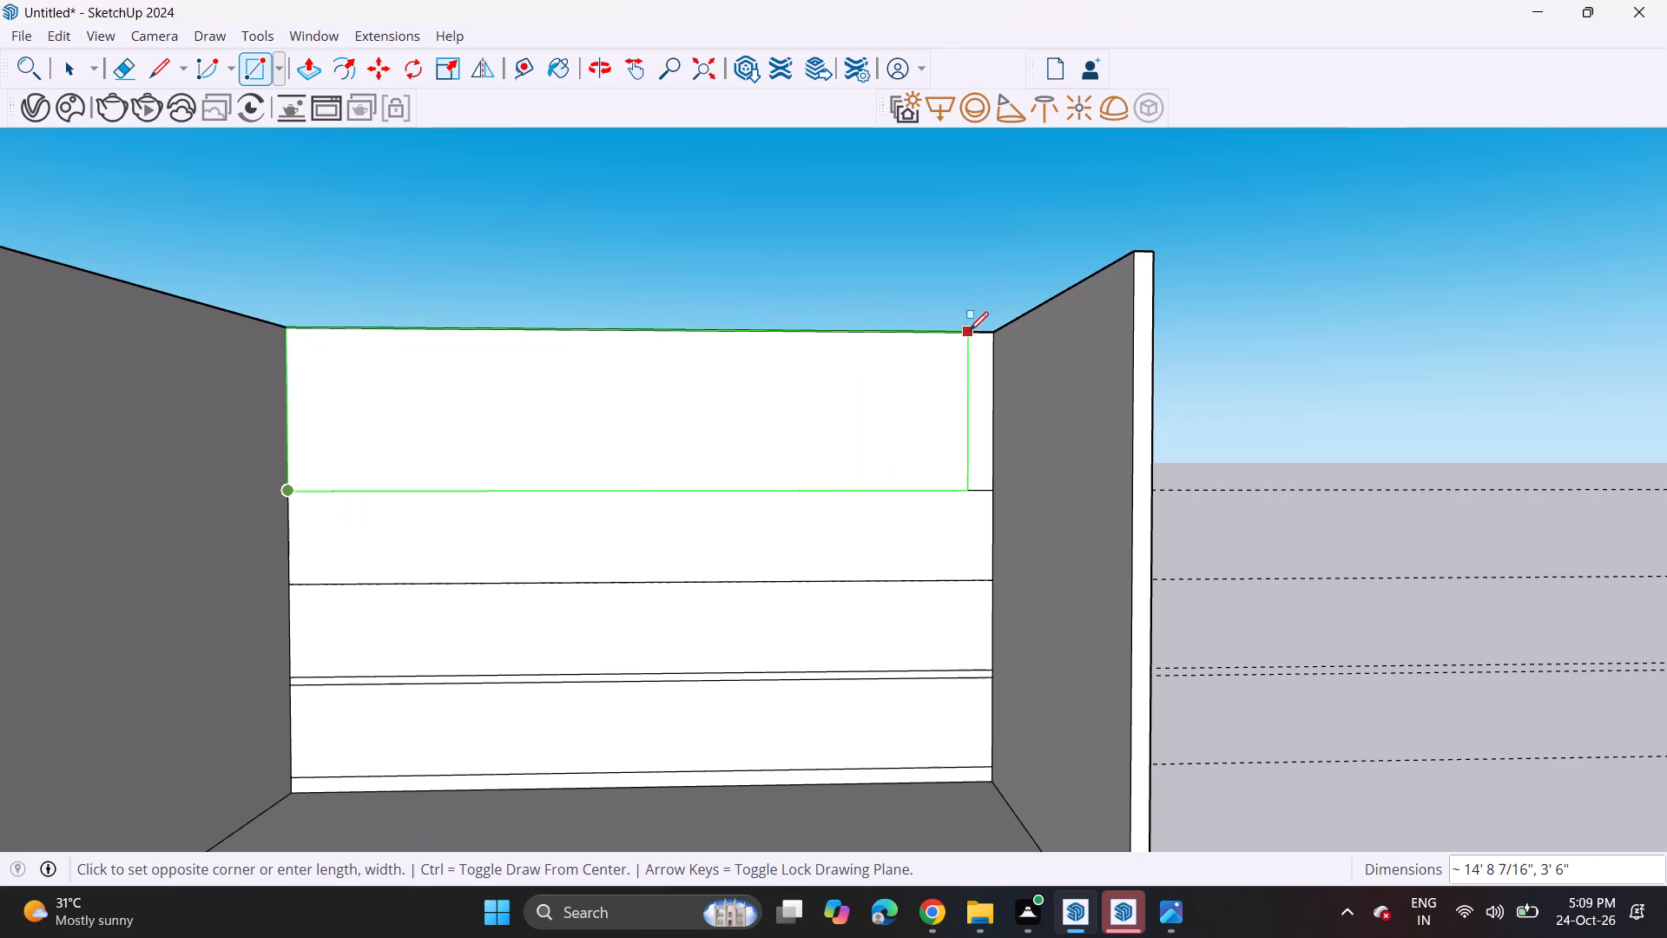
left_click(988, 334)
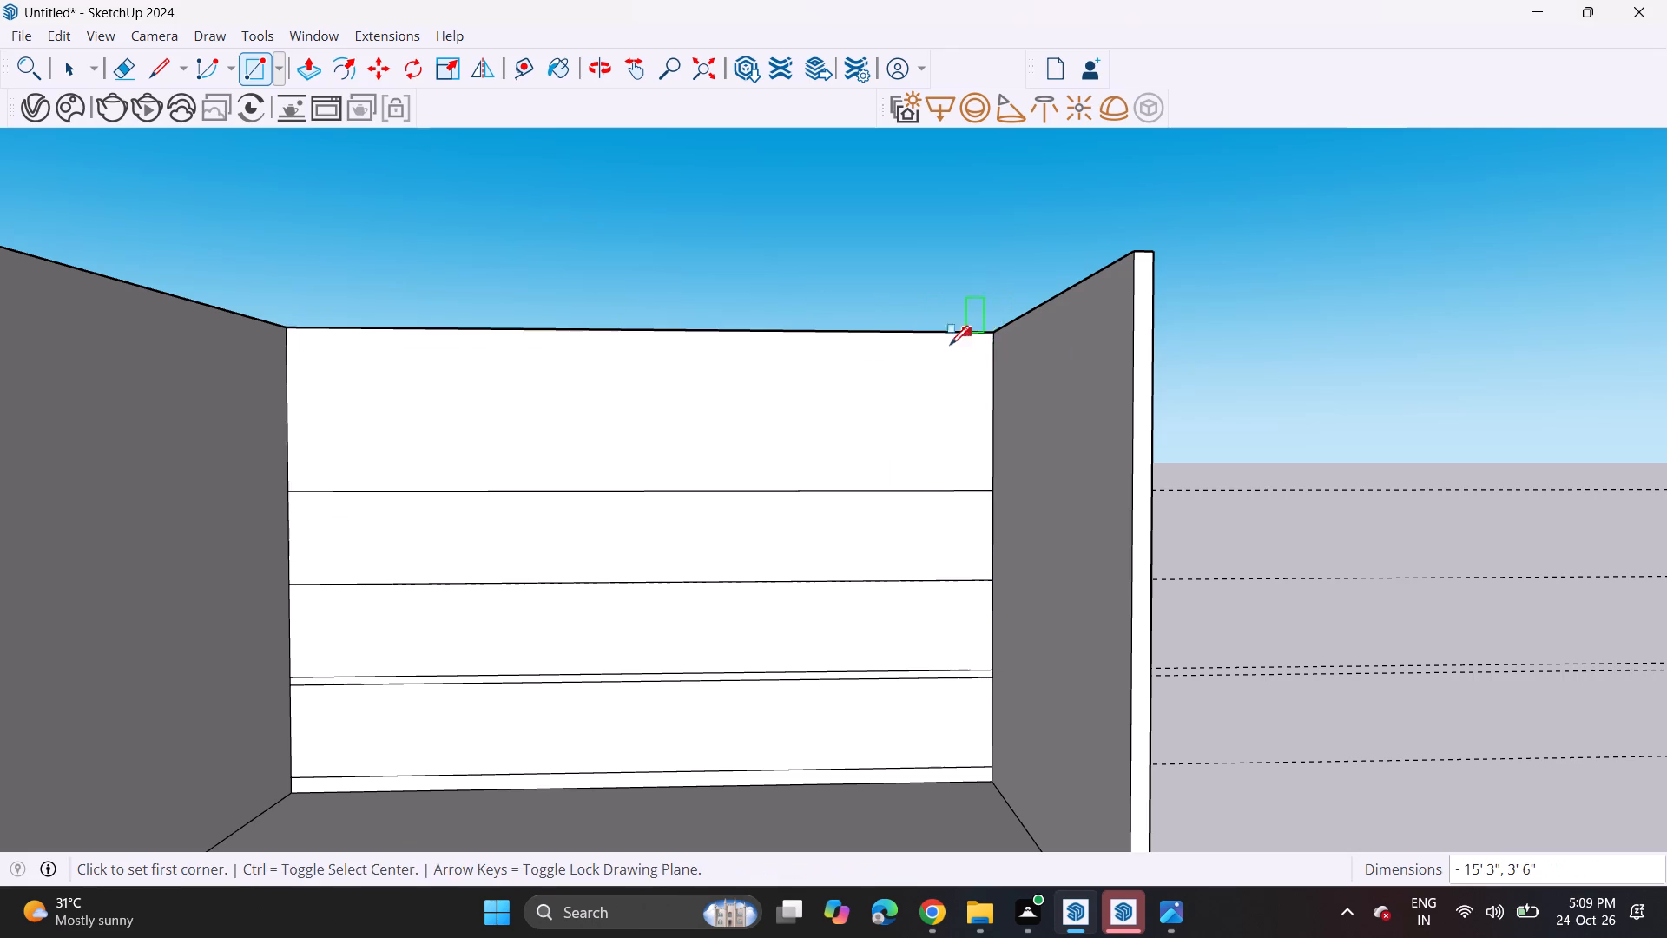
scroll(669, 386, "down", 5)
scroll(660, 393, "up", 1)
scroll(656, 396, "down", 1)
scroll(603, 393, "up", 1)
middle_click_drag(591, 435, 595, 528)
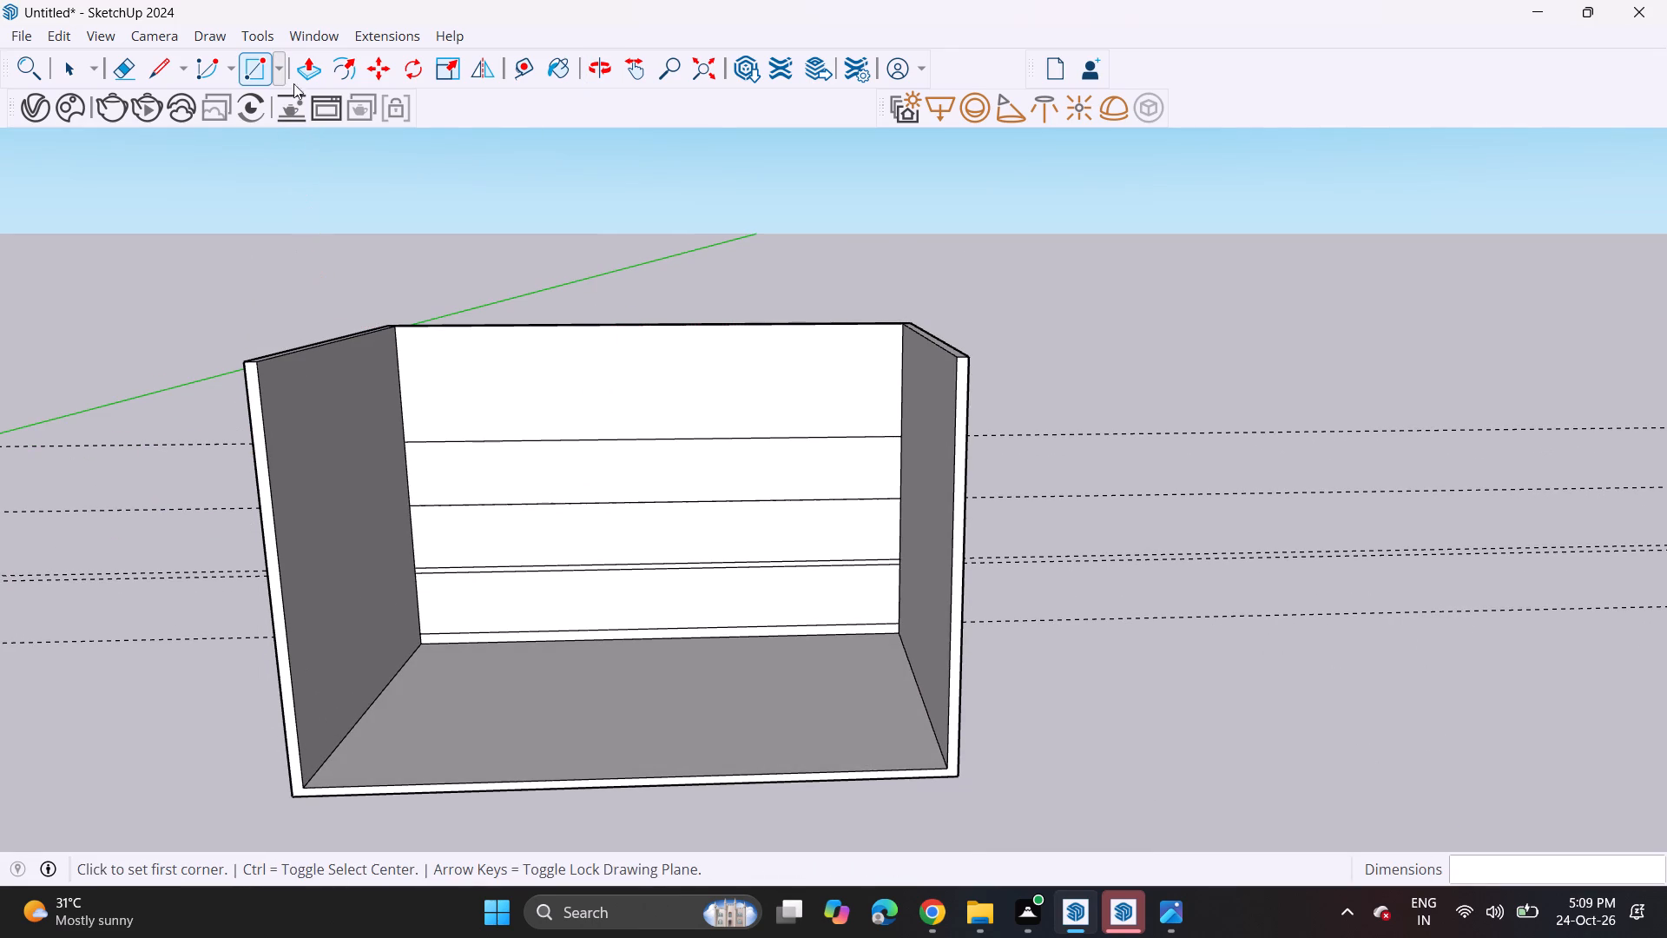
Draw an upright 6" high rotated rectangle along the full 15' 9 1/2" outer top edge of the back wall.
left_click(273, 76)
left_click(295, 126)
middle_click_drag(392, 268, 403, 321)
scroll(372, 319, "up", 3)
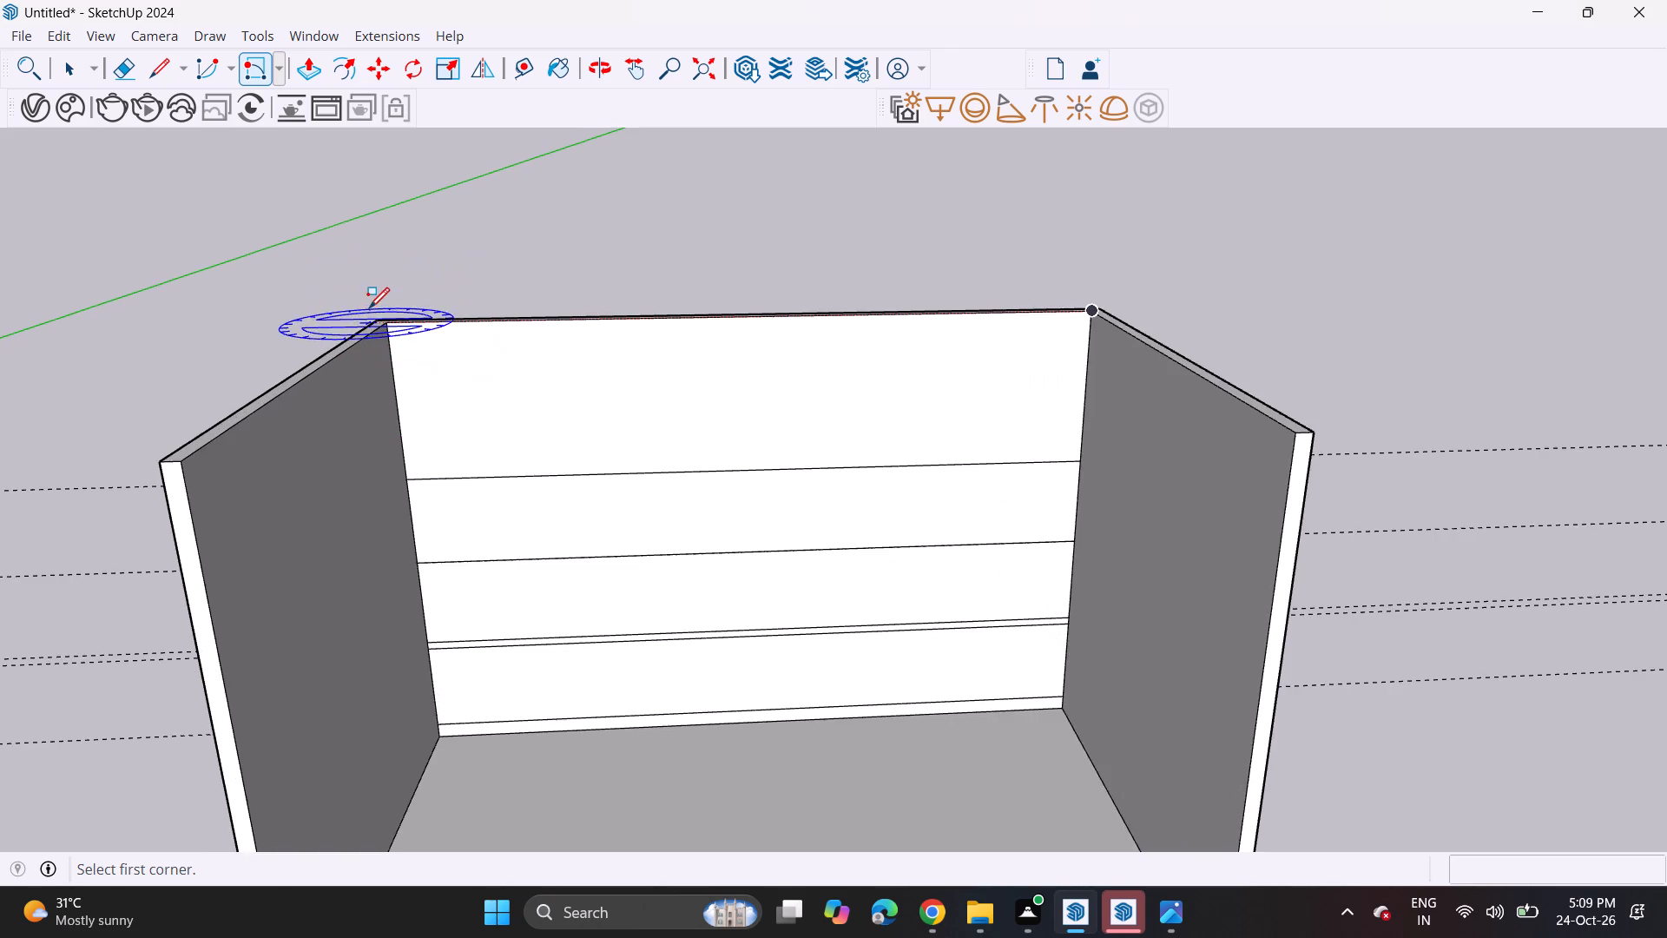
middle_click_drag(380, 350, 366, 512)
scroll(366, 360, "up", 5)
left_click(353, 301)
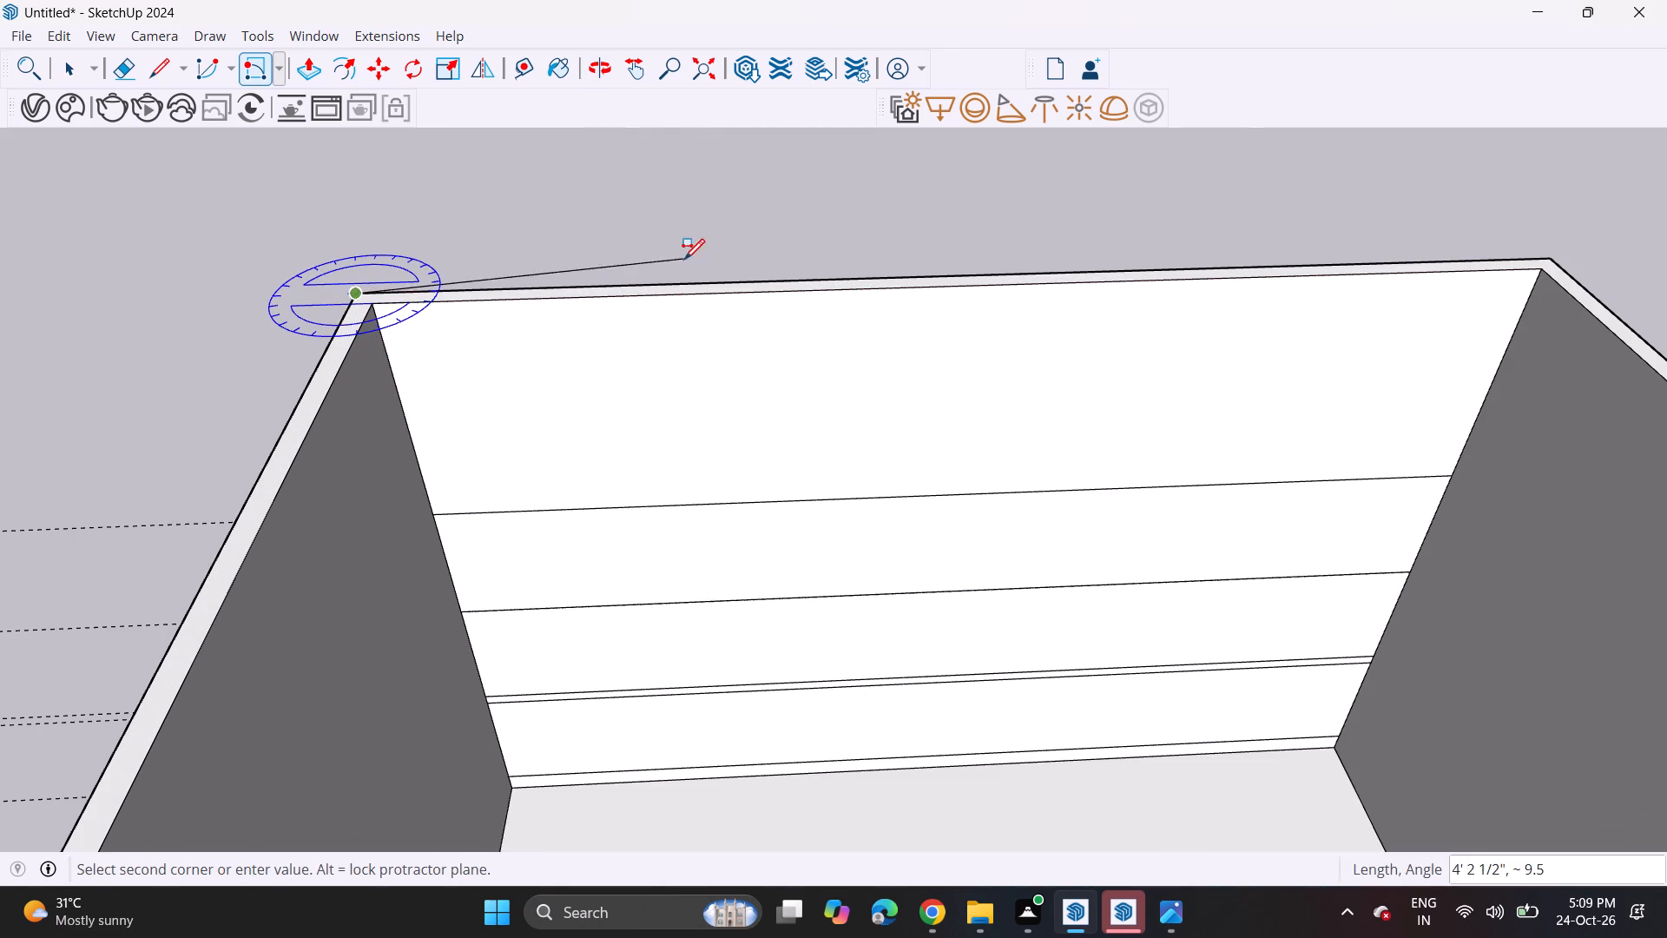
scroll(683, 261, "down", 5)
middle_click_drag(687, 289, 444, 348, "shift")
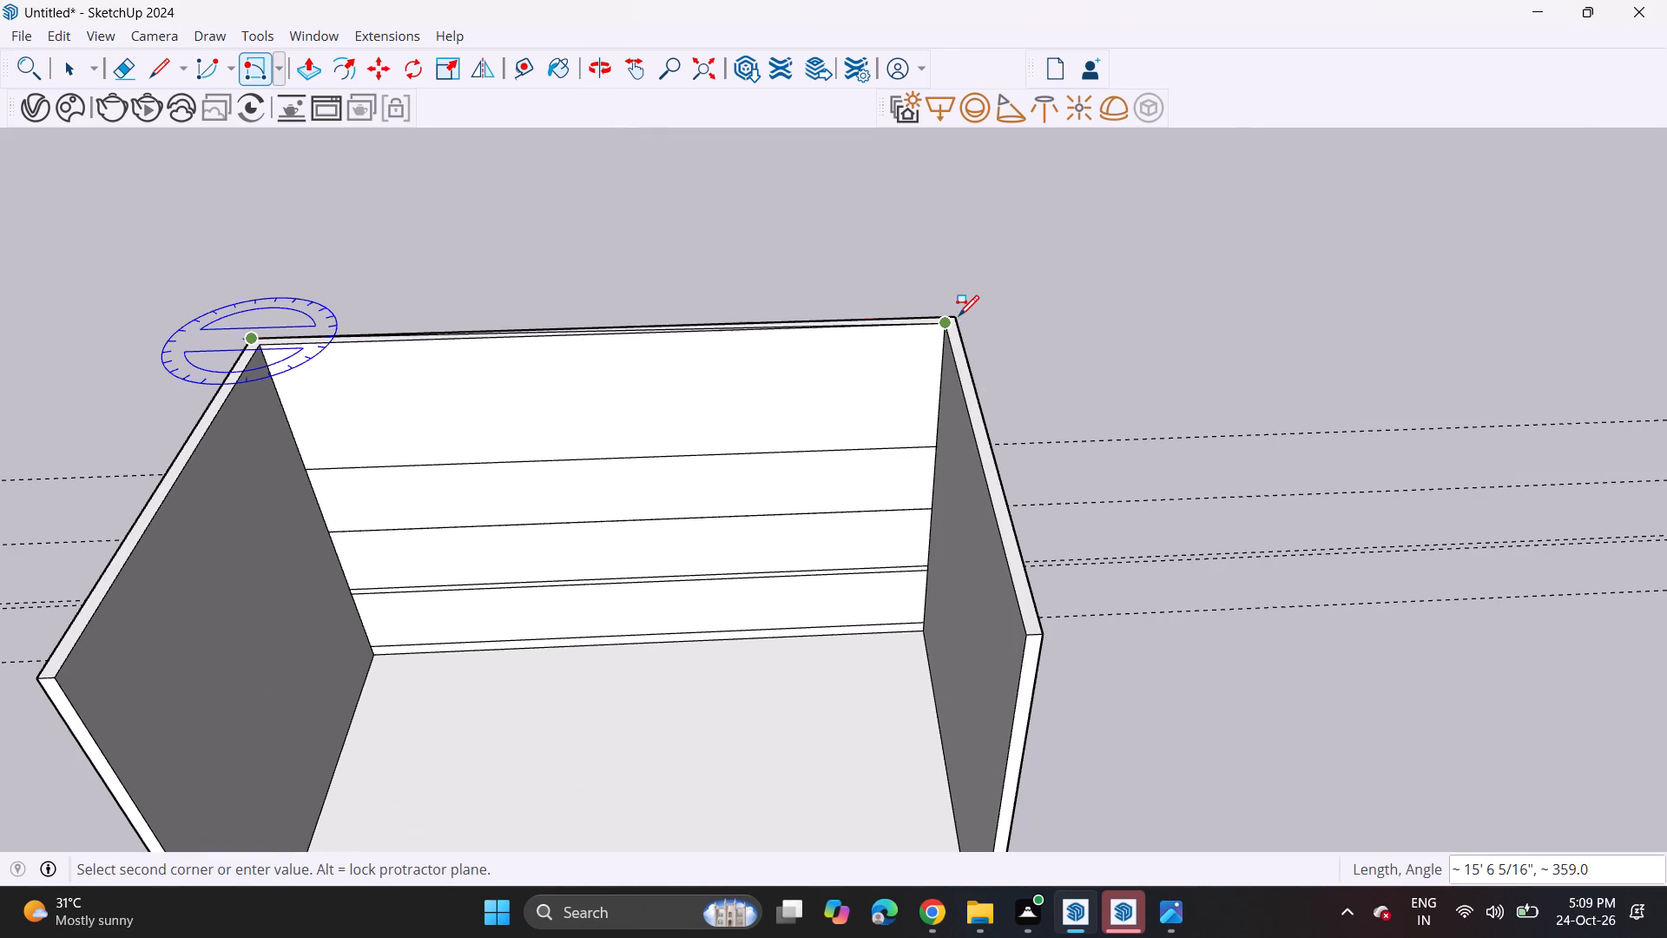
scroll(949, 316, "up", 7)
left_click(962, 314)
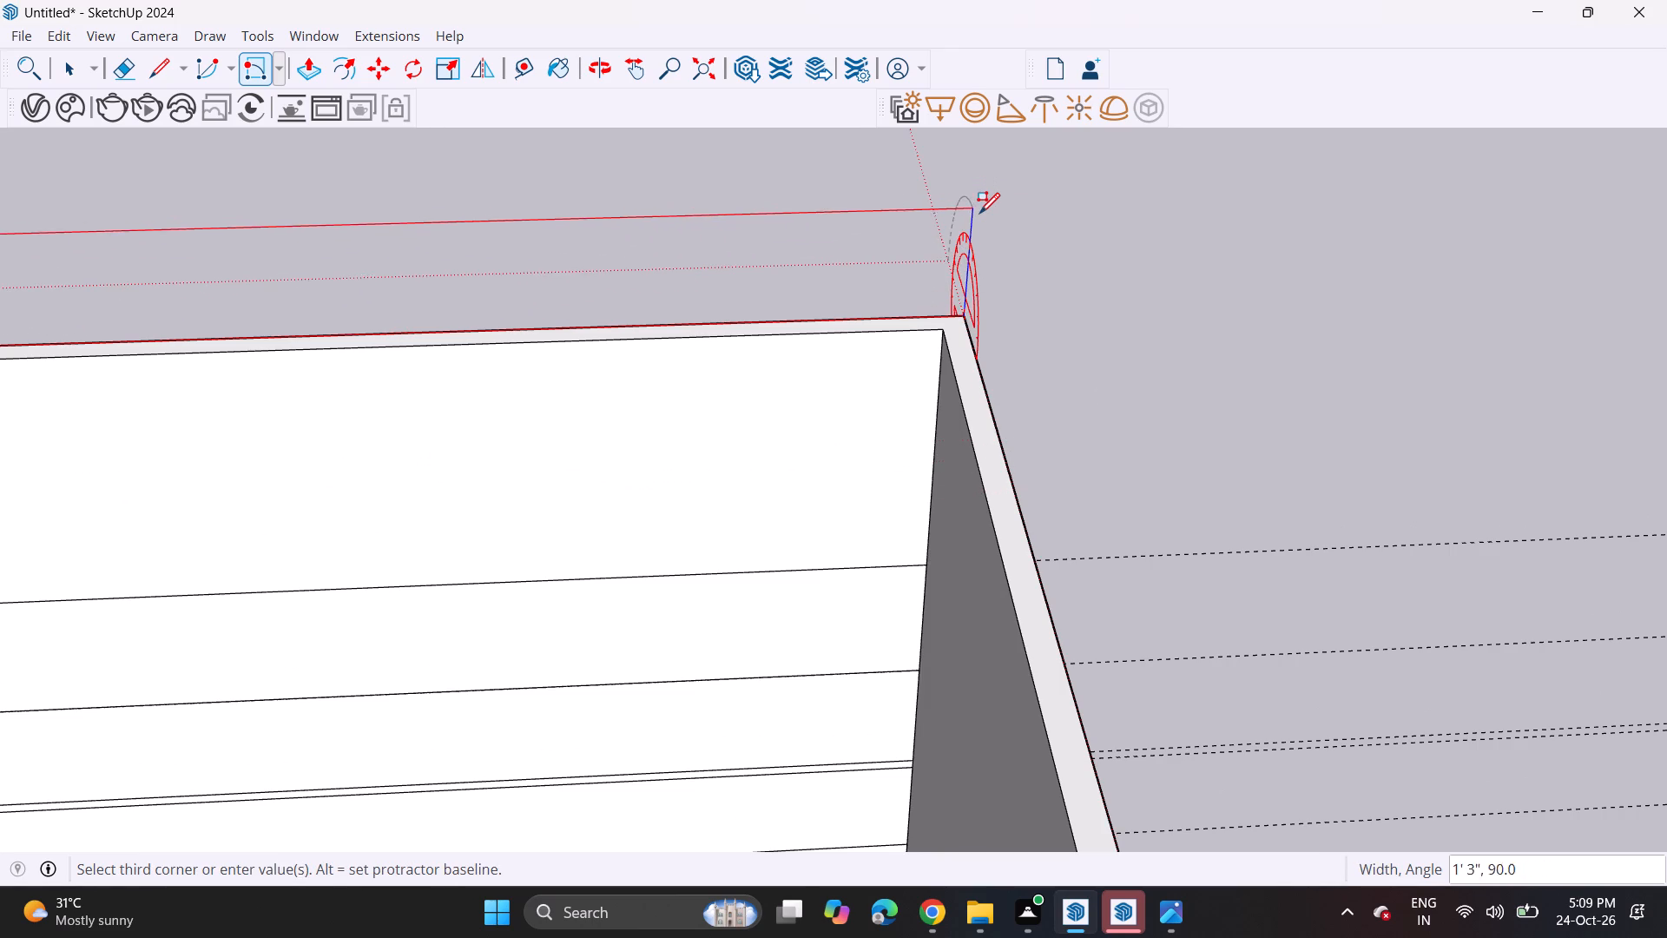
key("6")
key("Return")
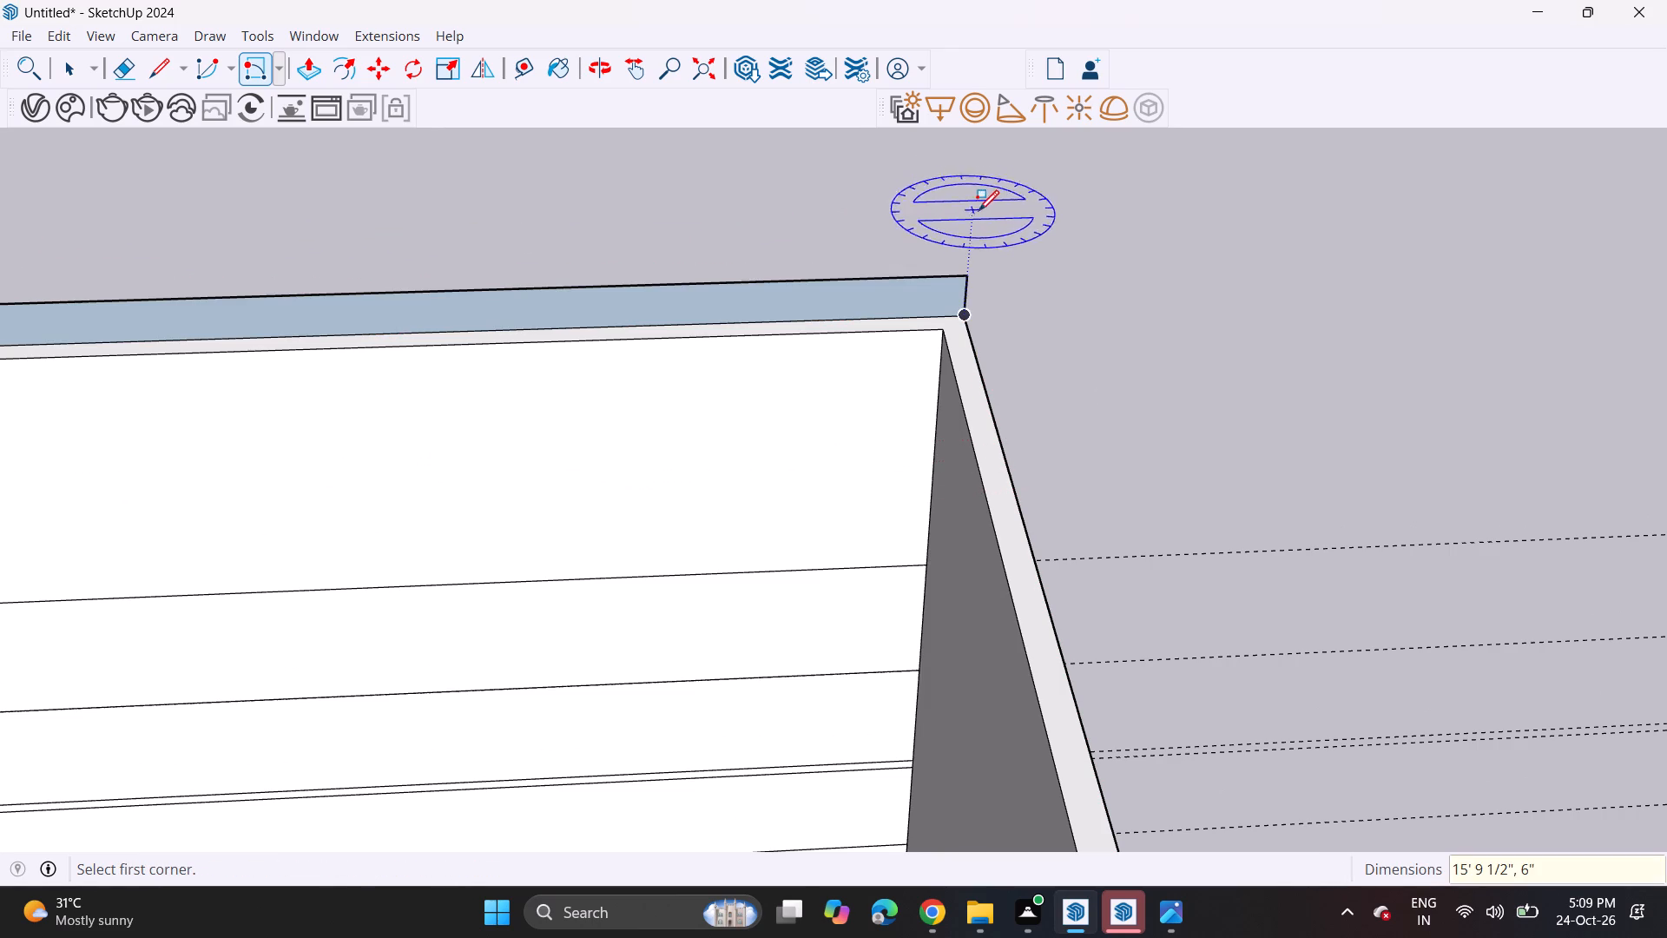
Extrude the 6" strip above the back wall 10' forward over the side walls to form the room's ceiling.
left_click(303, 64)
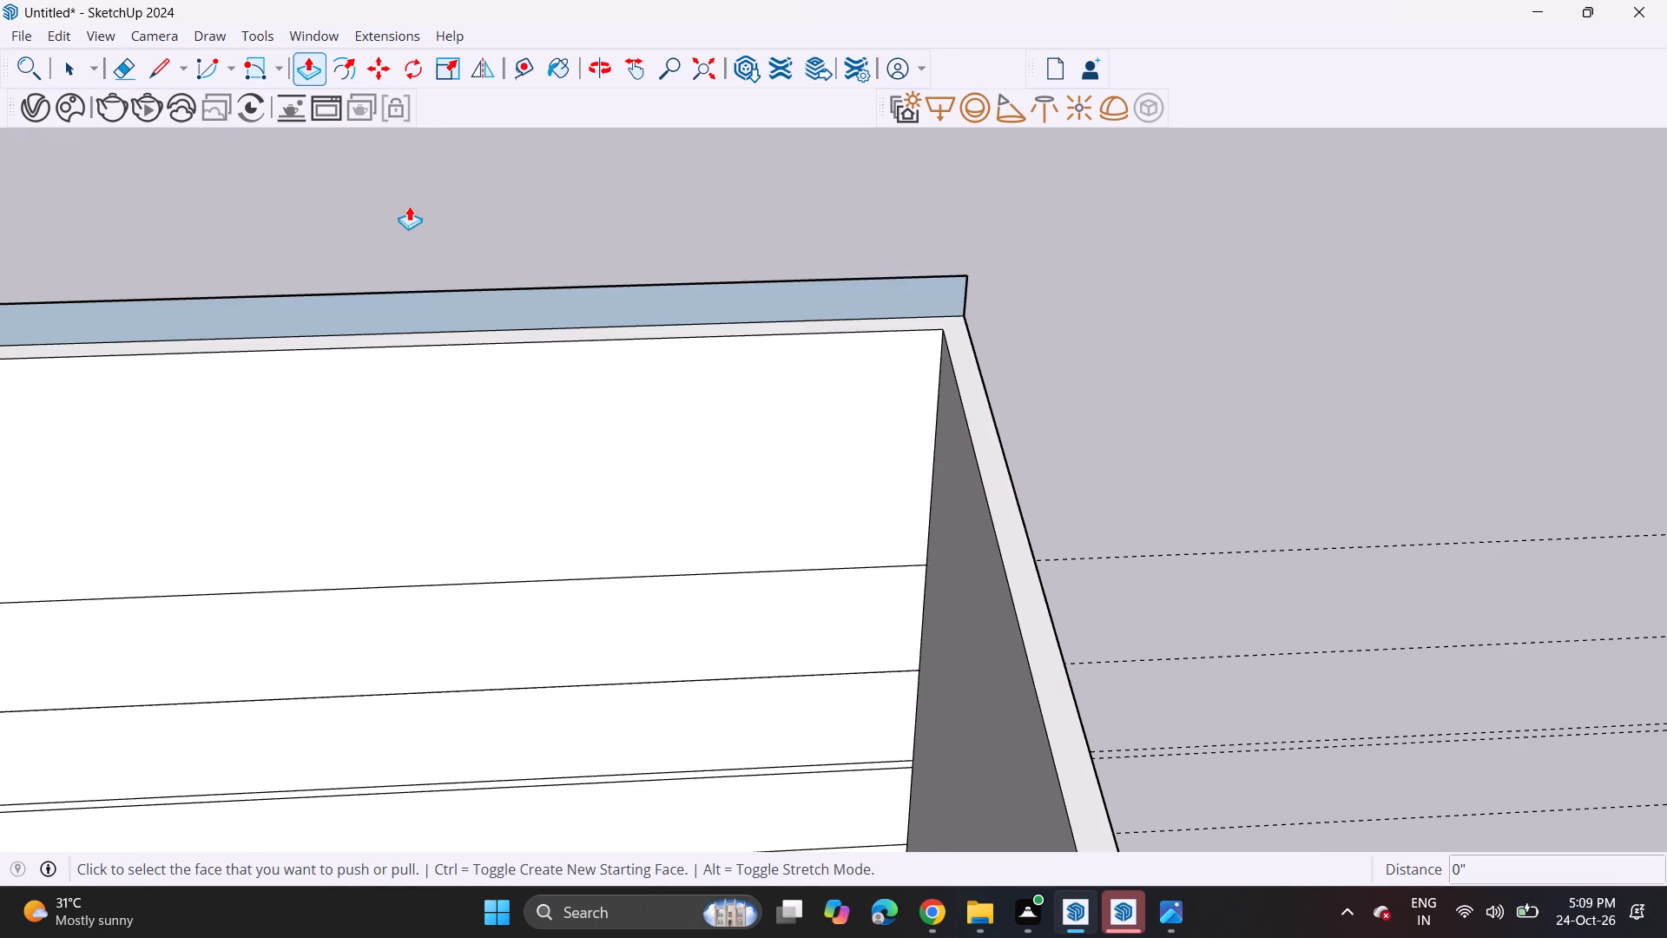
scroll(422, 258, "down", 5)
scroll(430, 274, "up", 1)
scroll(430, 274, "down", 3)
left_click(432, 287)
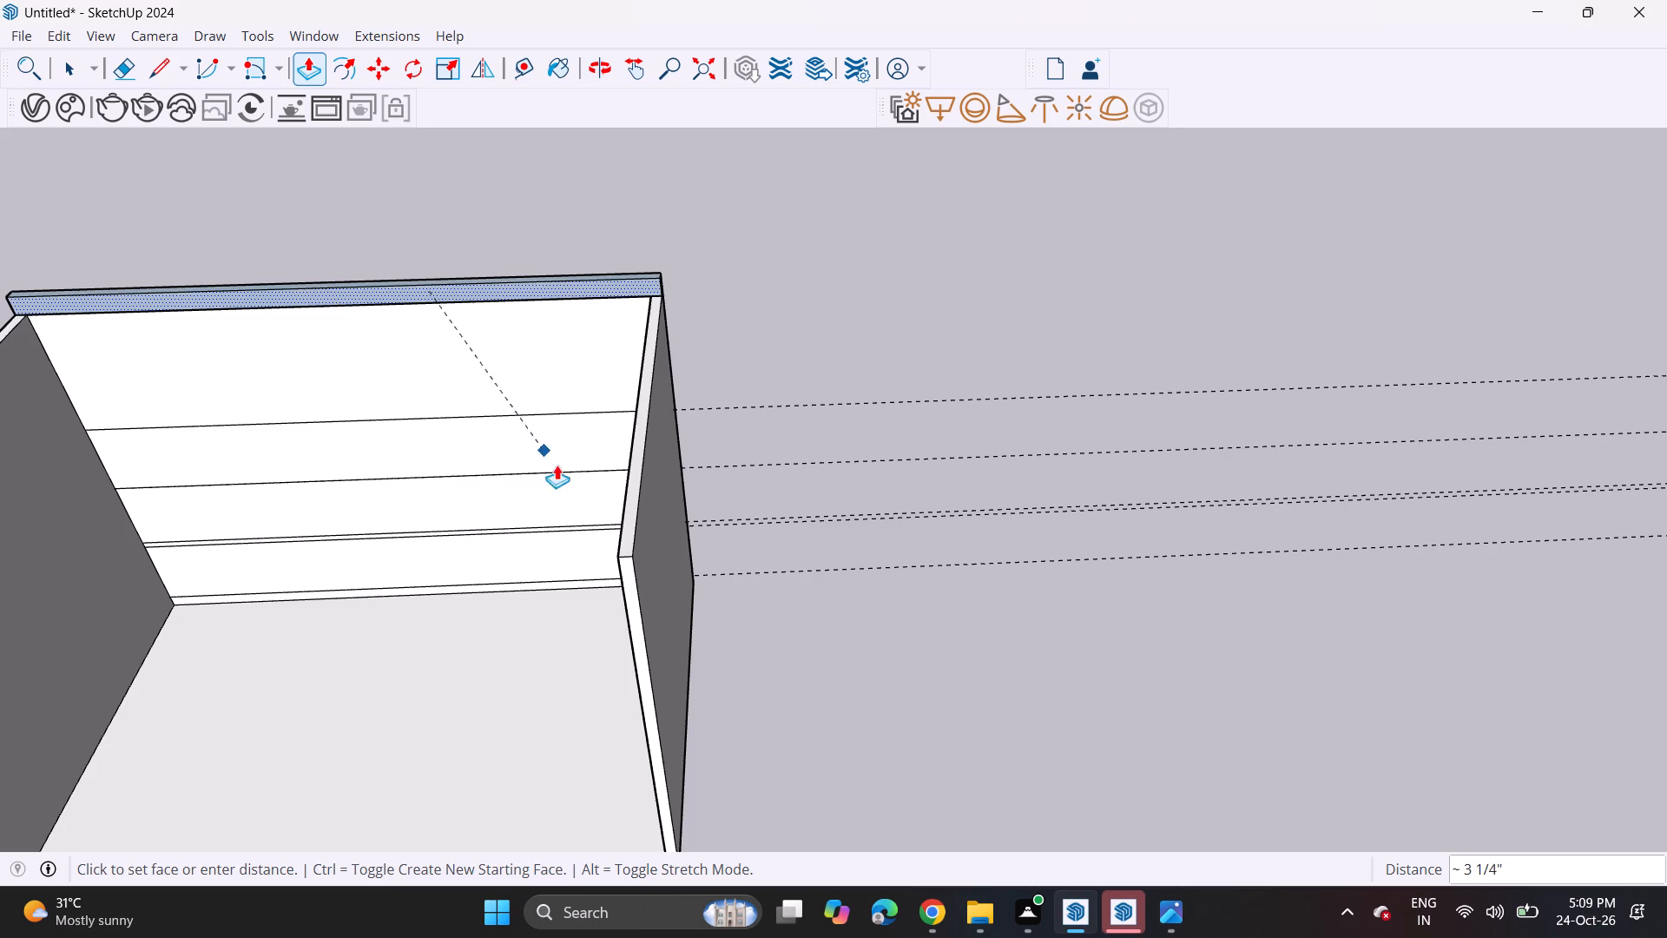
left_click(632, 573)
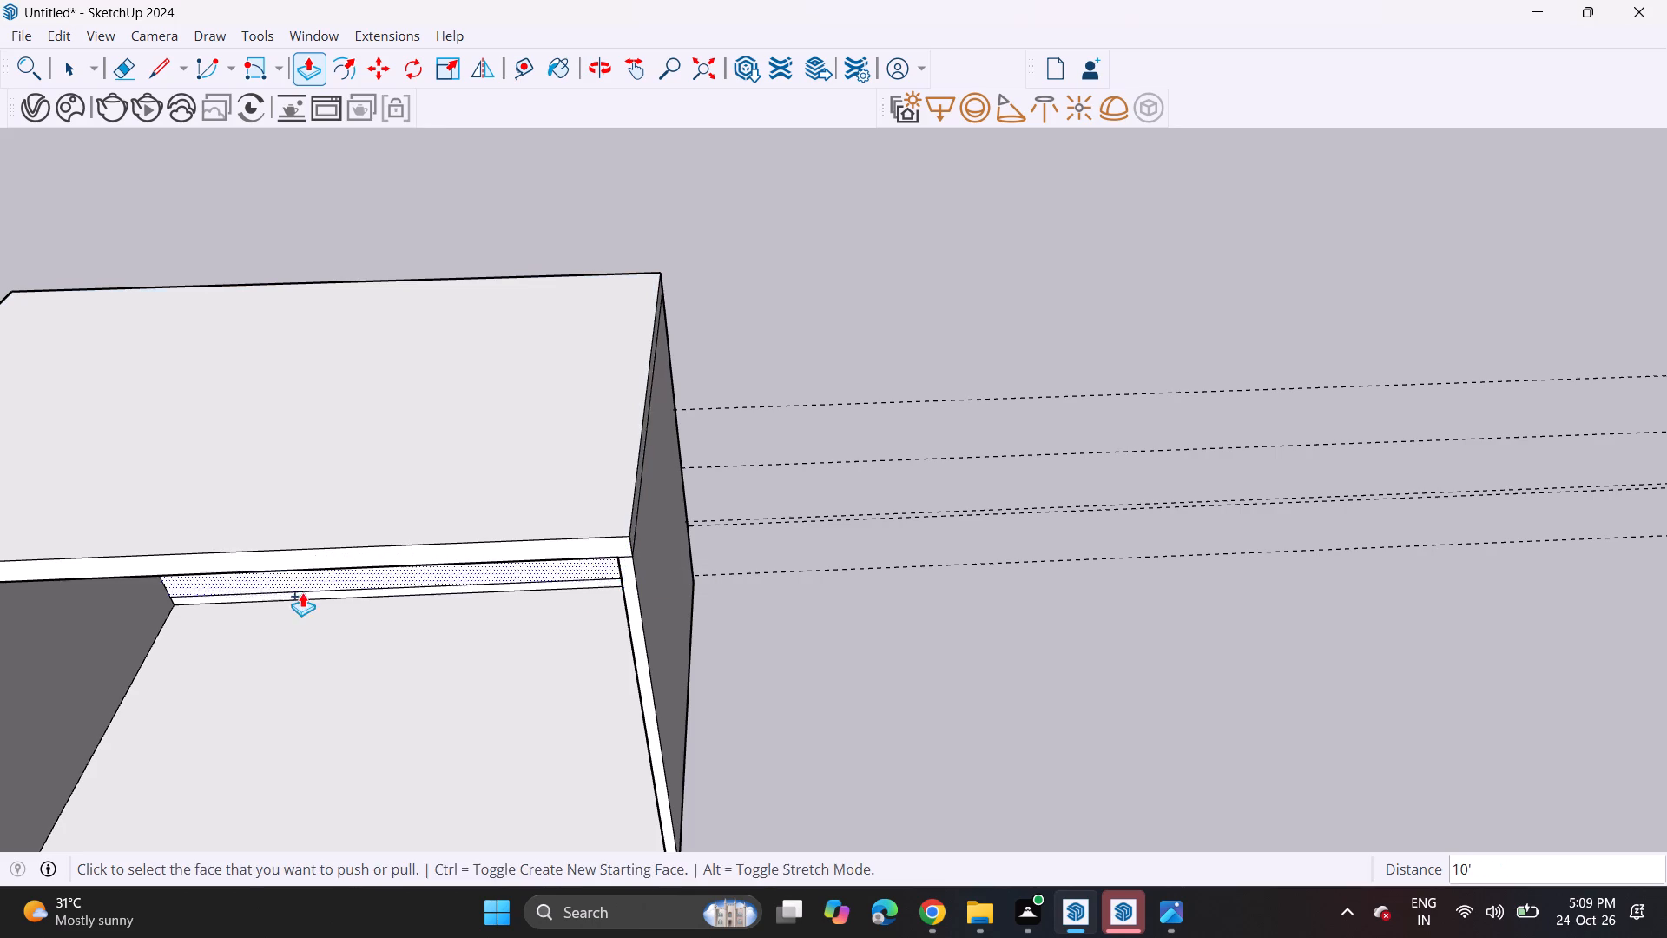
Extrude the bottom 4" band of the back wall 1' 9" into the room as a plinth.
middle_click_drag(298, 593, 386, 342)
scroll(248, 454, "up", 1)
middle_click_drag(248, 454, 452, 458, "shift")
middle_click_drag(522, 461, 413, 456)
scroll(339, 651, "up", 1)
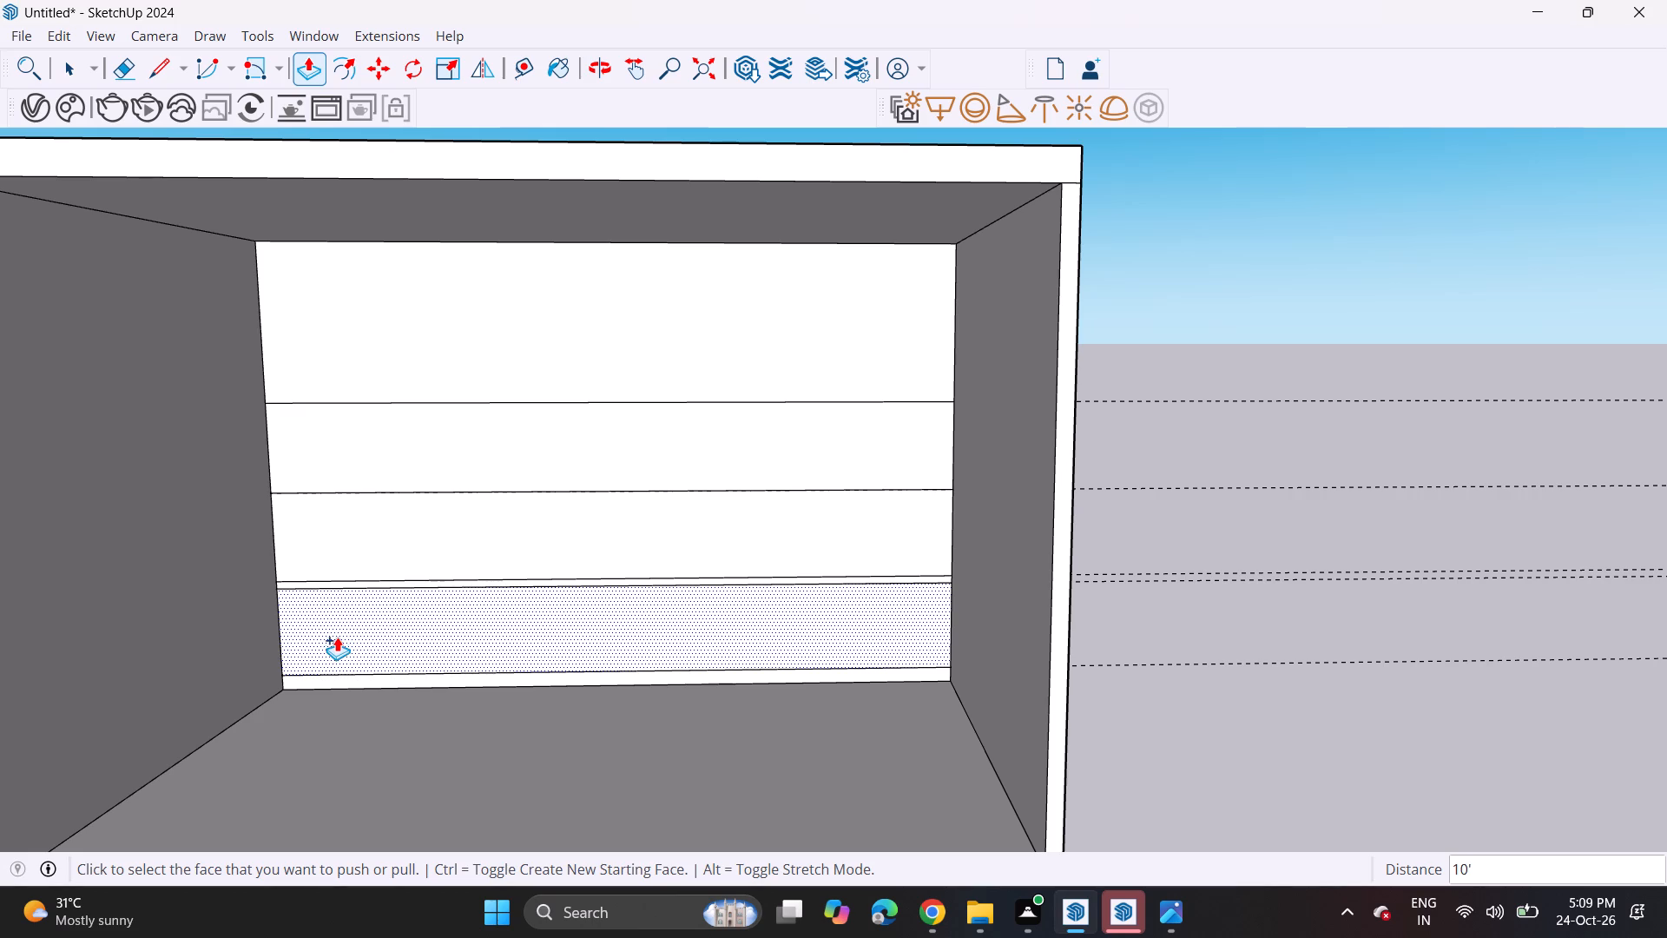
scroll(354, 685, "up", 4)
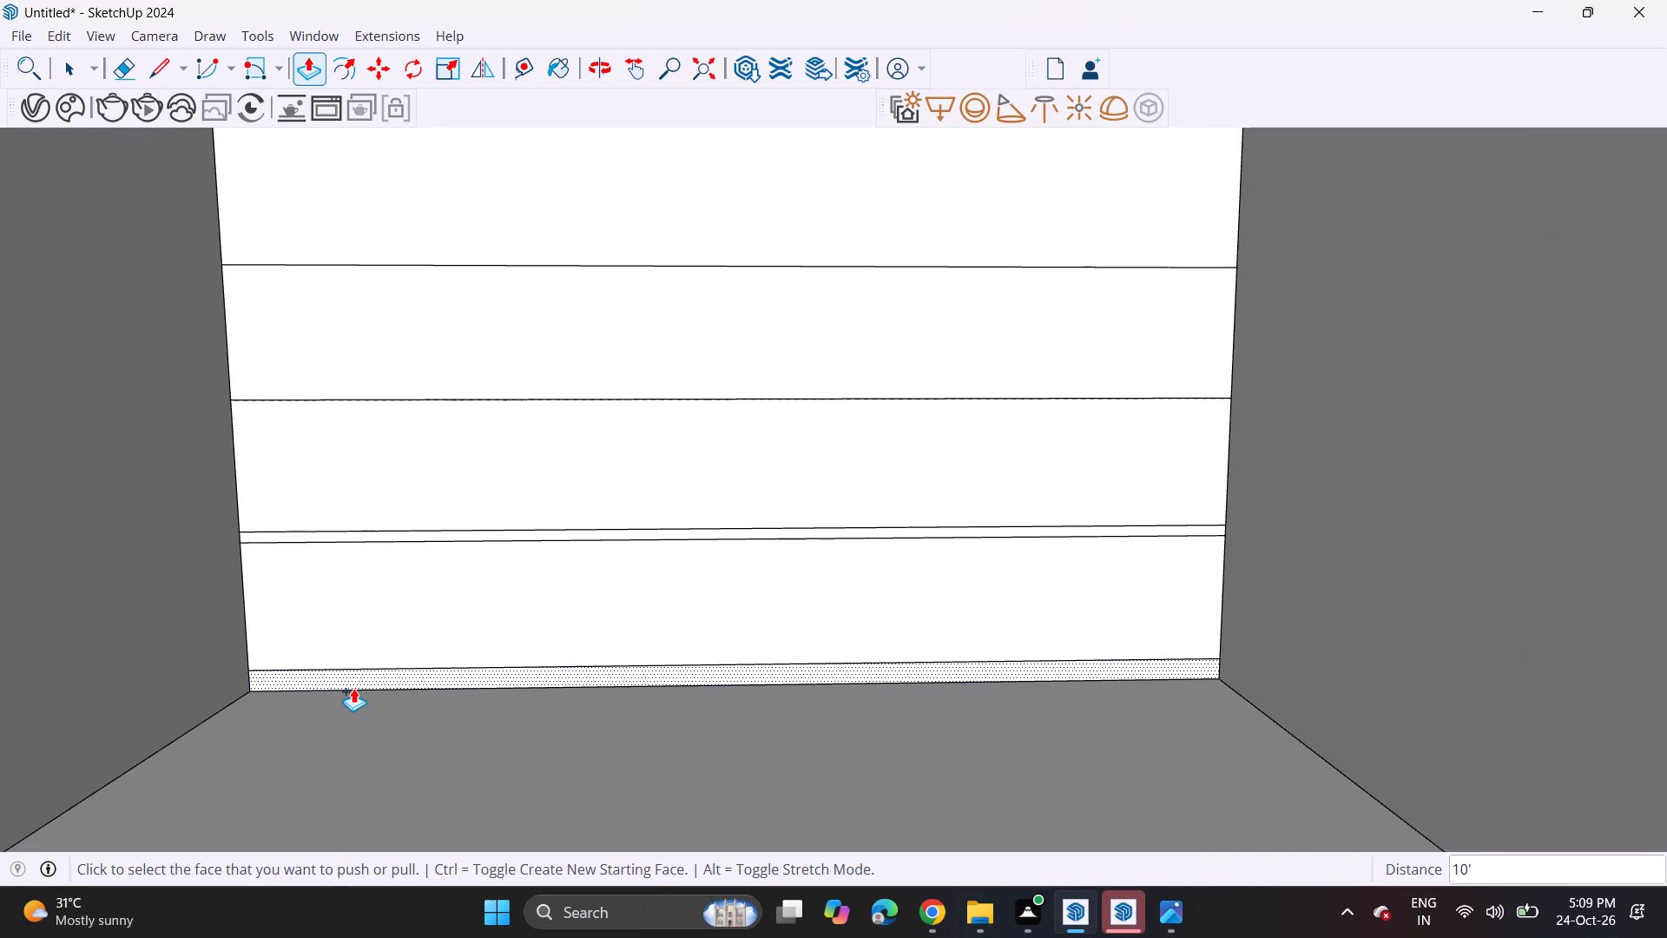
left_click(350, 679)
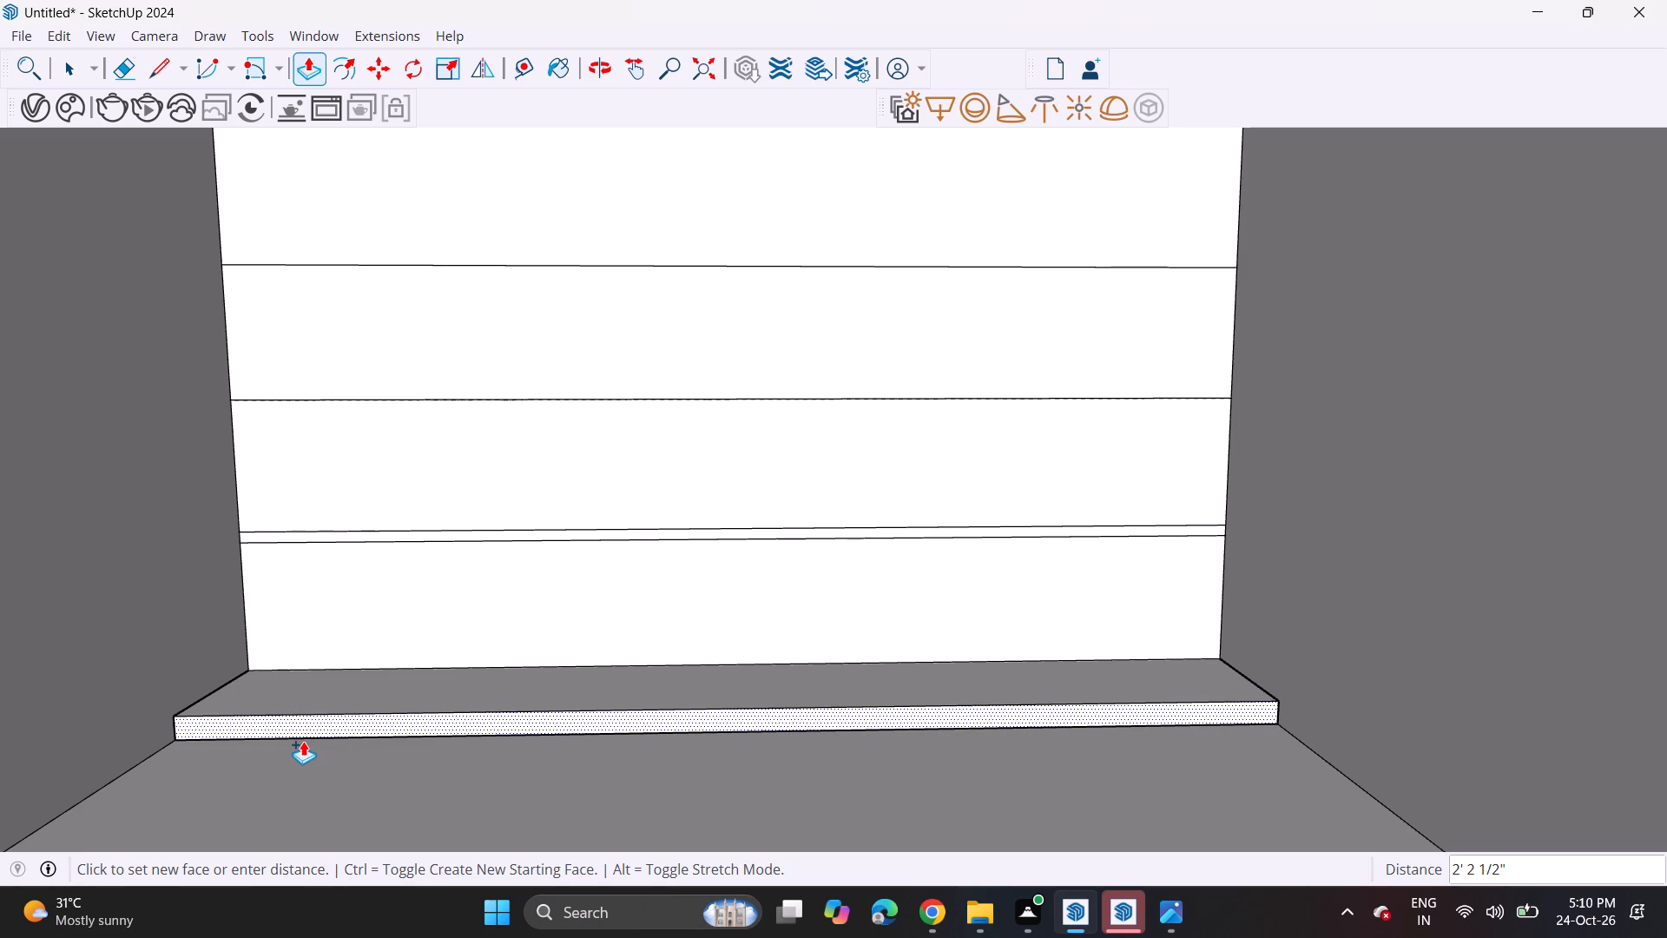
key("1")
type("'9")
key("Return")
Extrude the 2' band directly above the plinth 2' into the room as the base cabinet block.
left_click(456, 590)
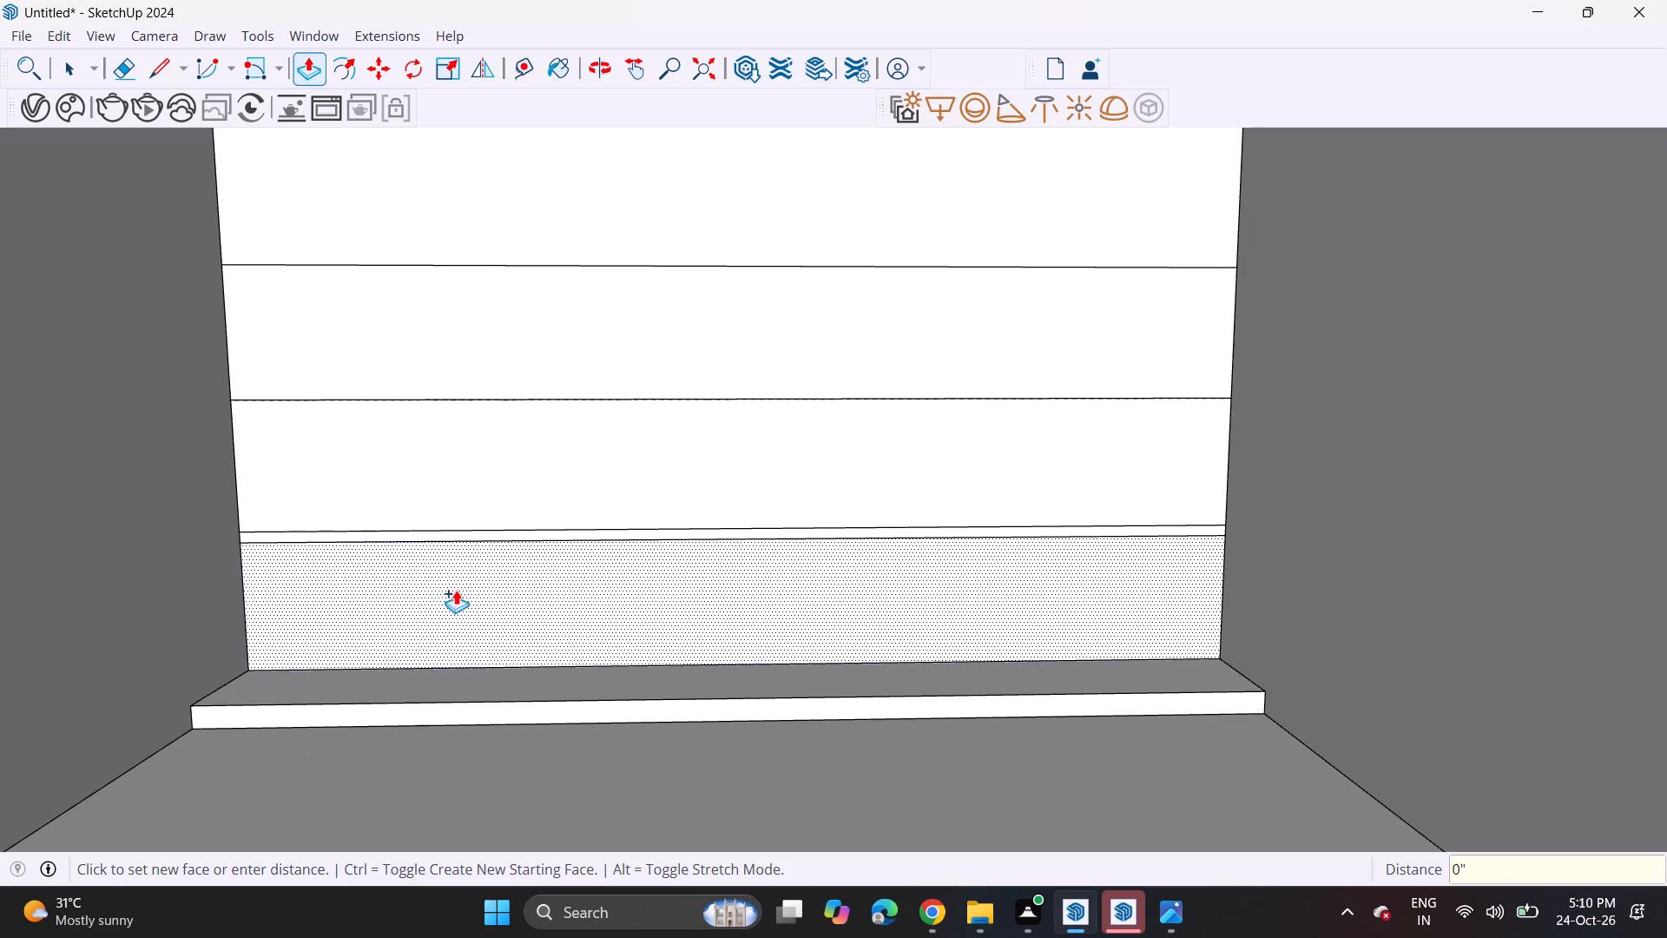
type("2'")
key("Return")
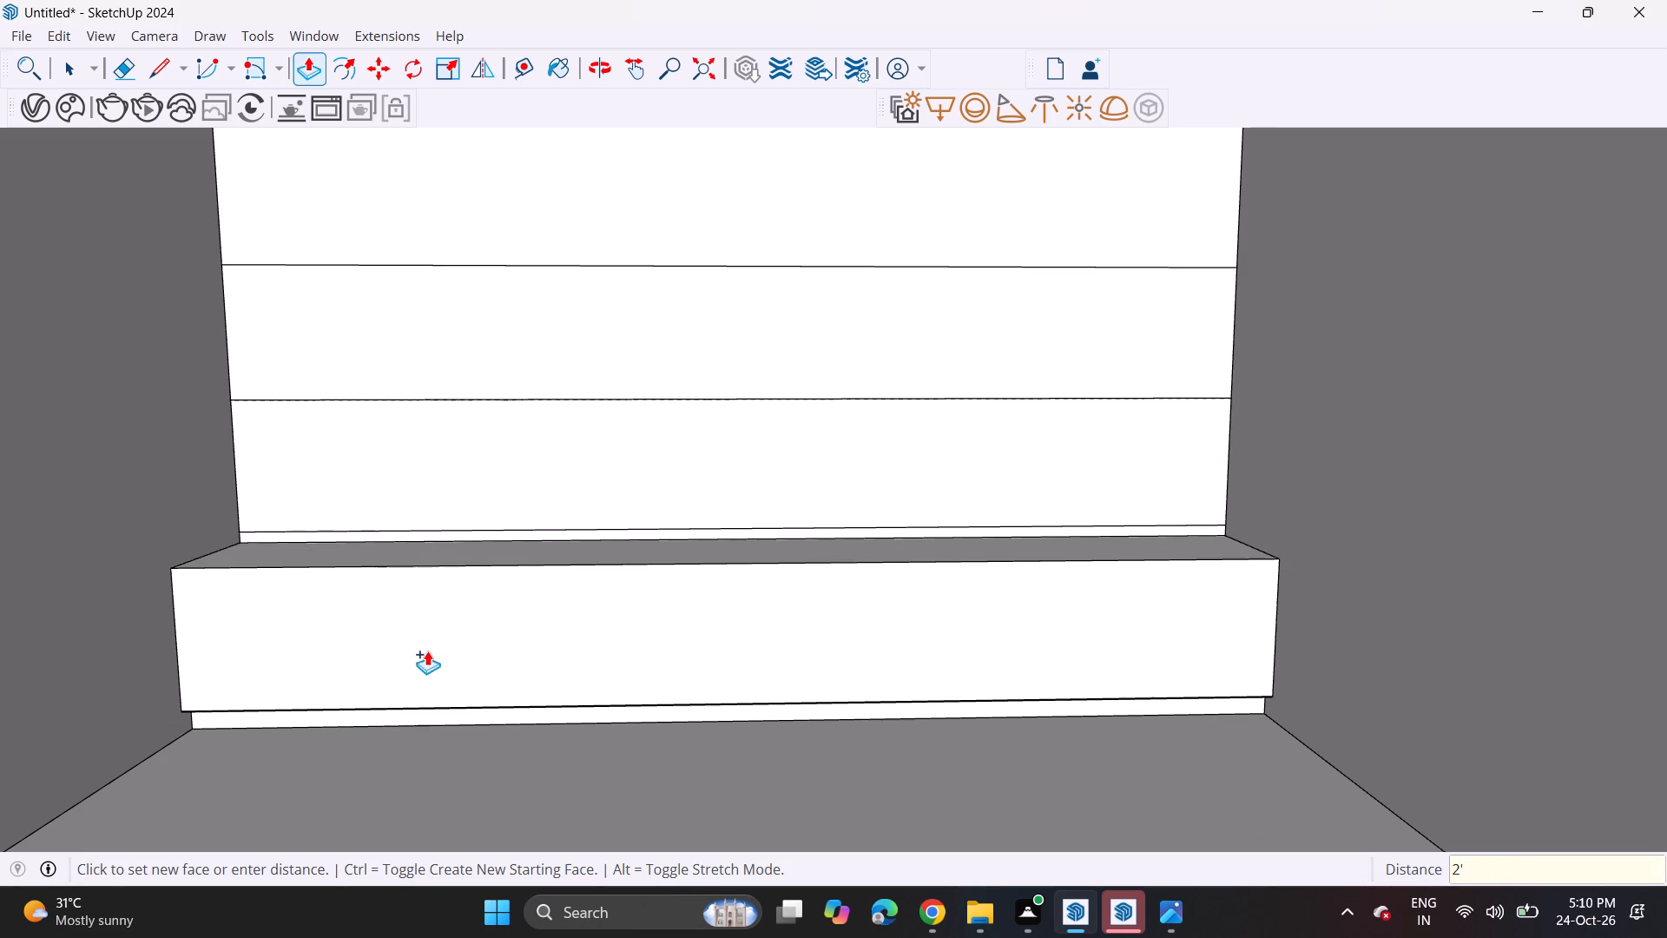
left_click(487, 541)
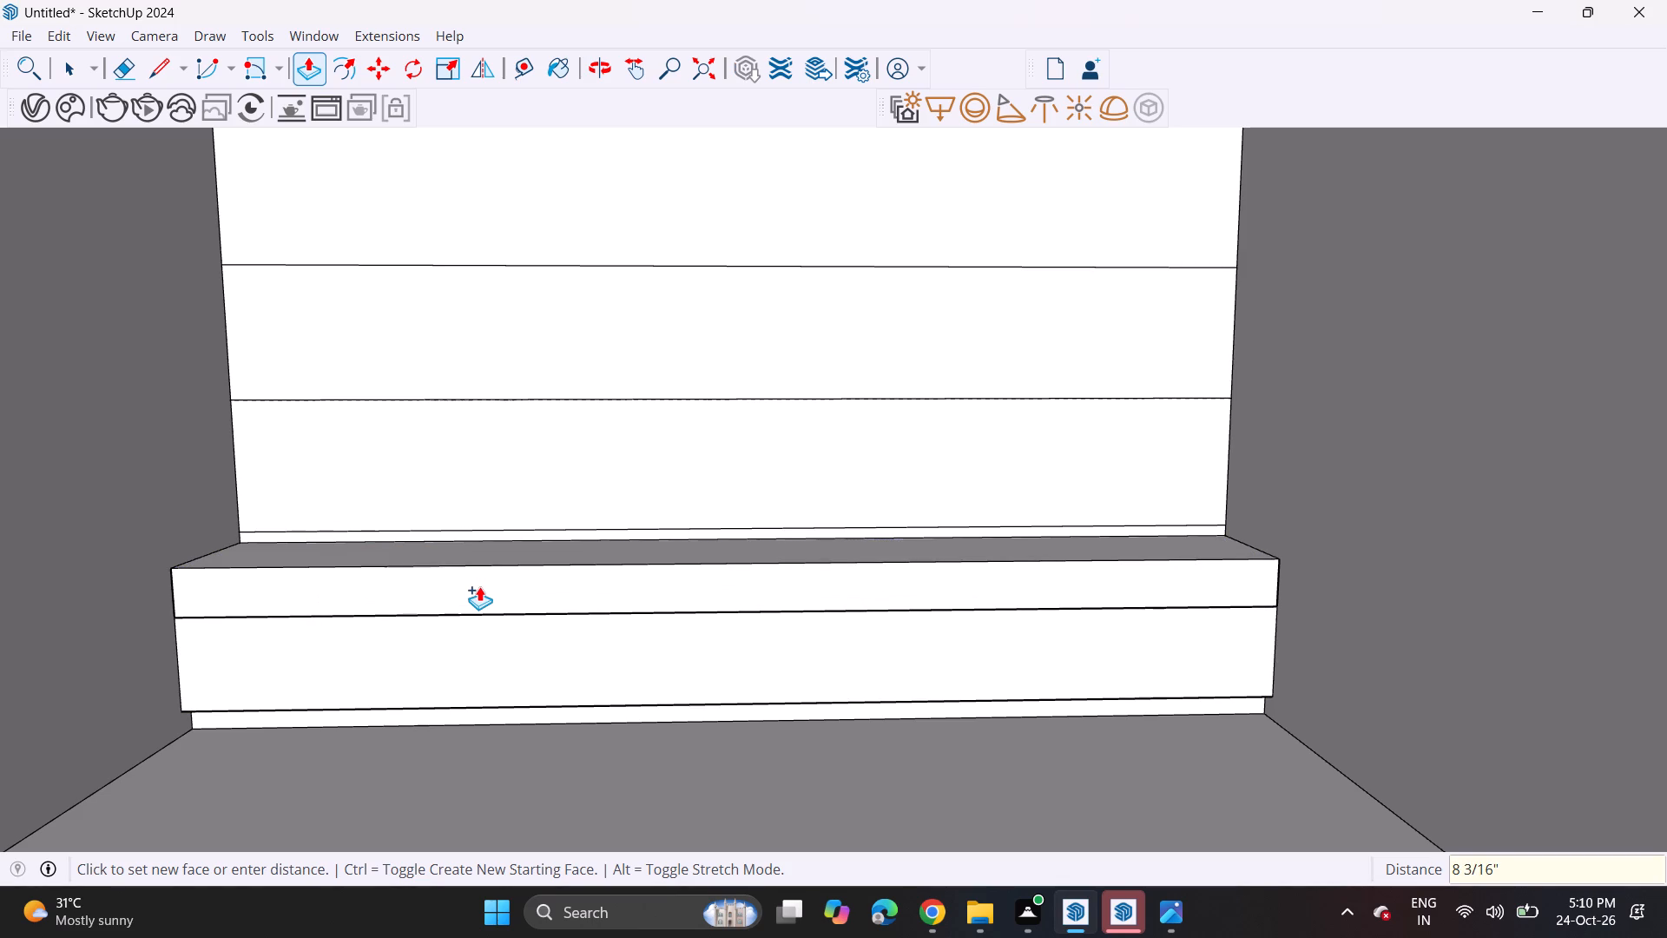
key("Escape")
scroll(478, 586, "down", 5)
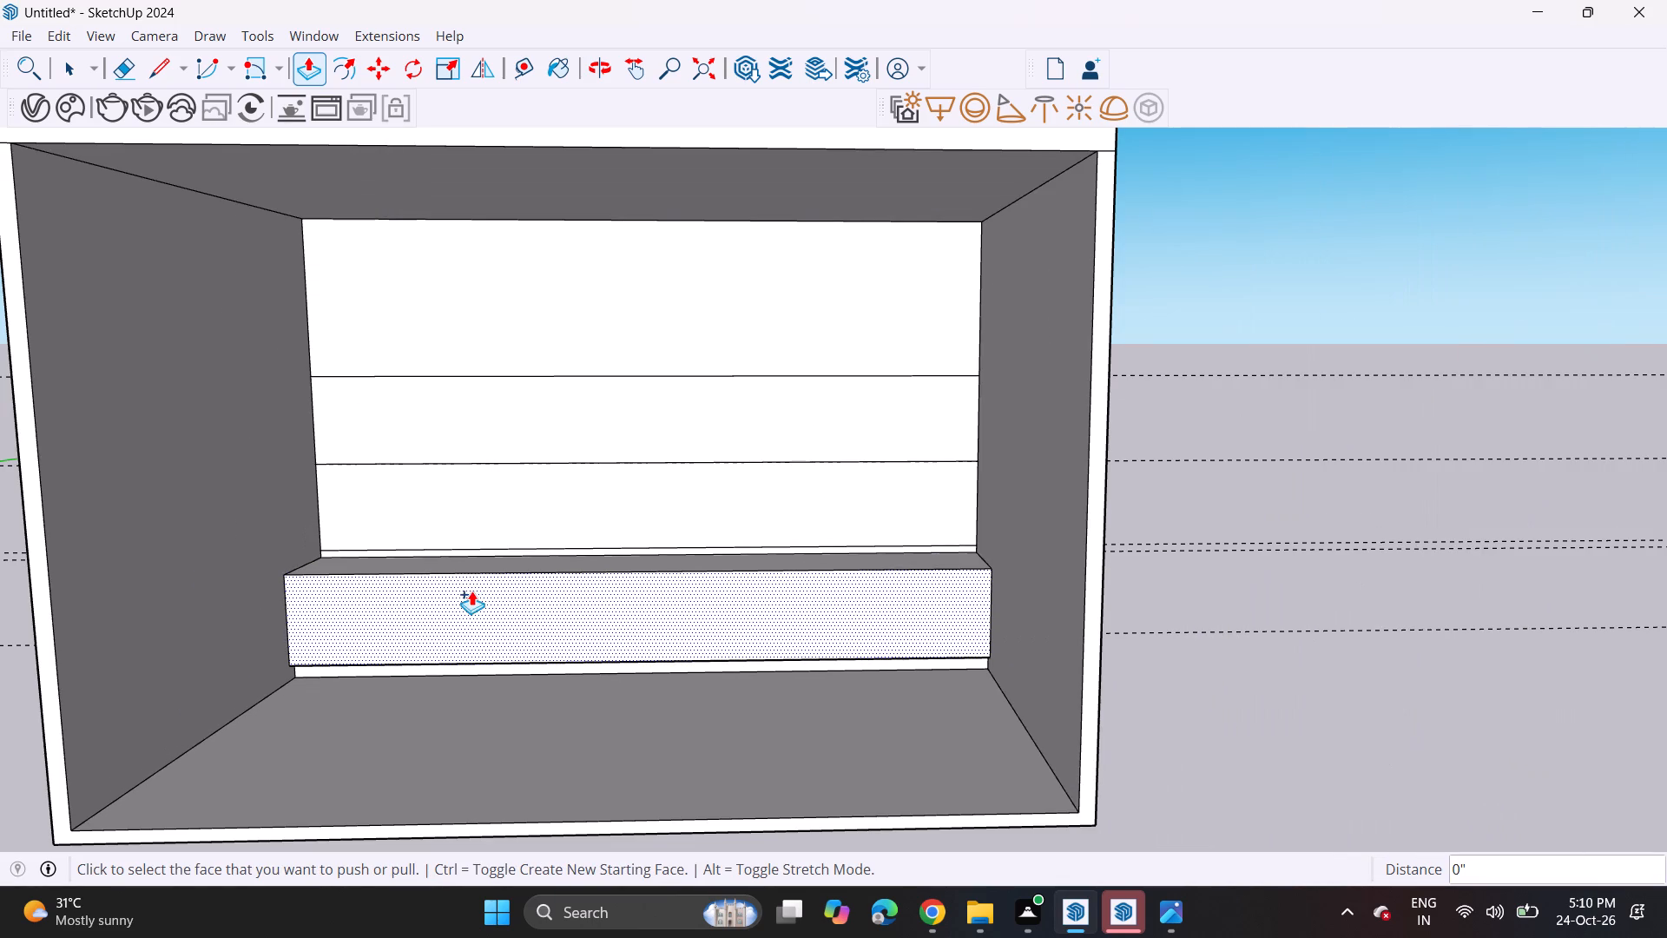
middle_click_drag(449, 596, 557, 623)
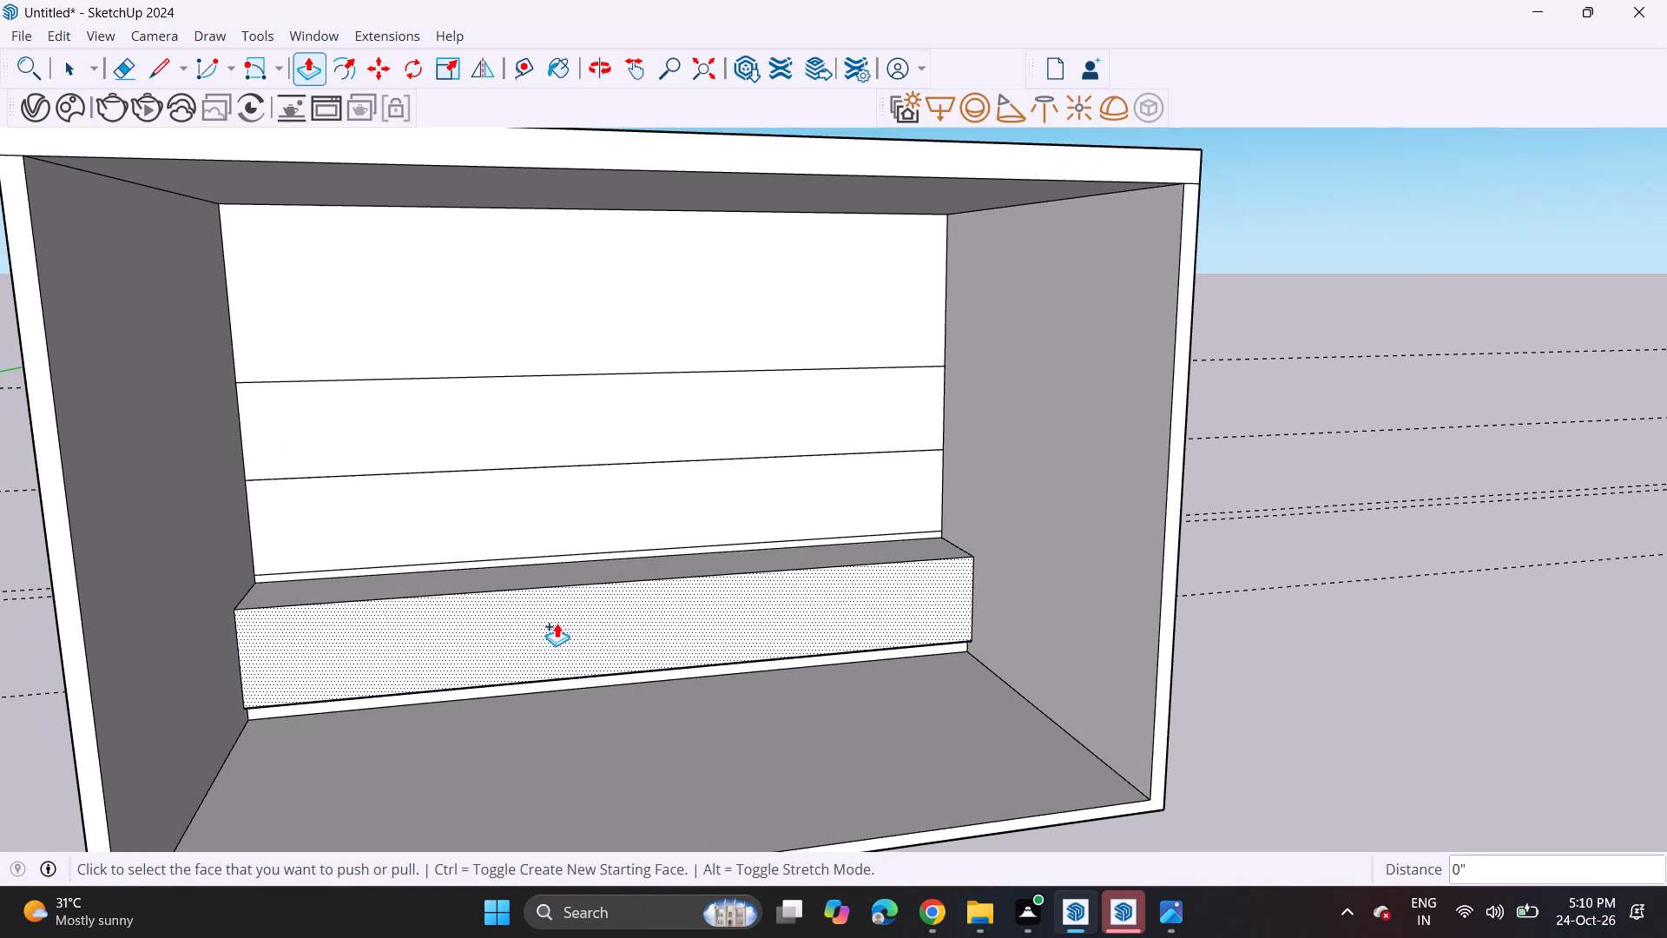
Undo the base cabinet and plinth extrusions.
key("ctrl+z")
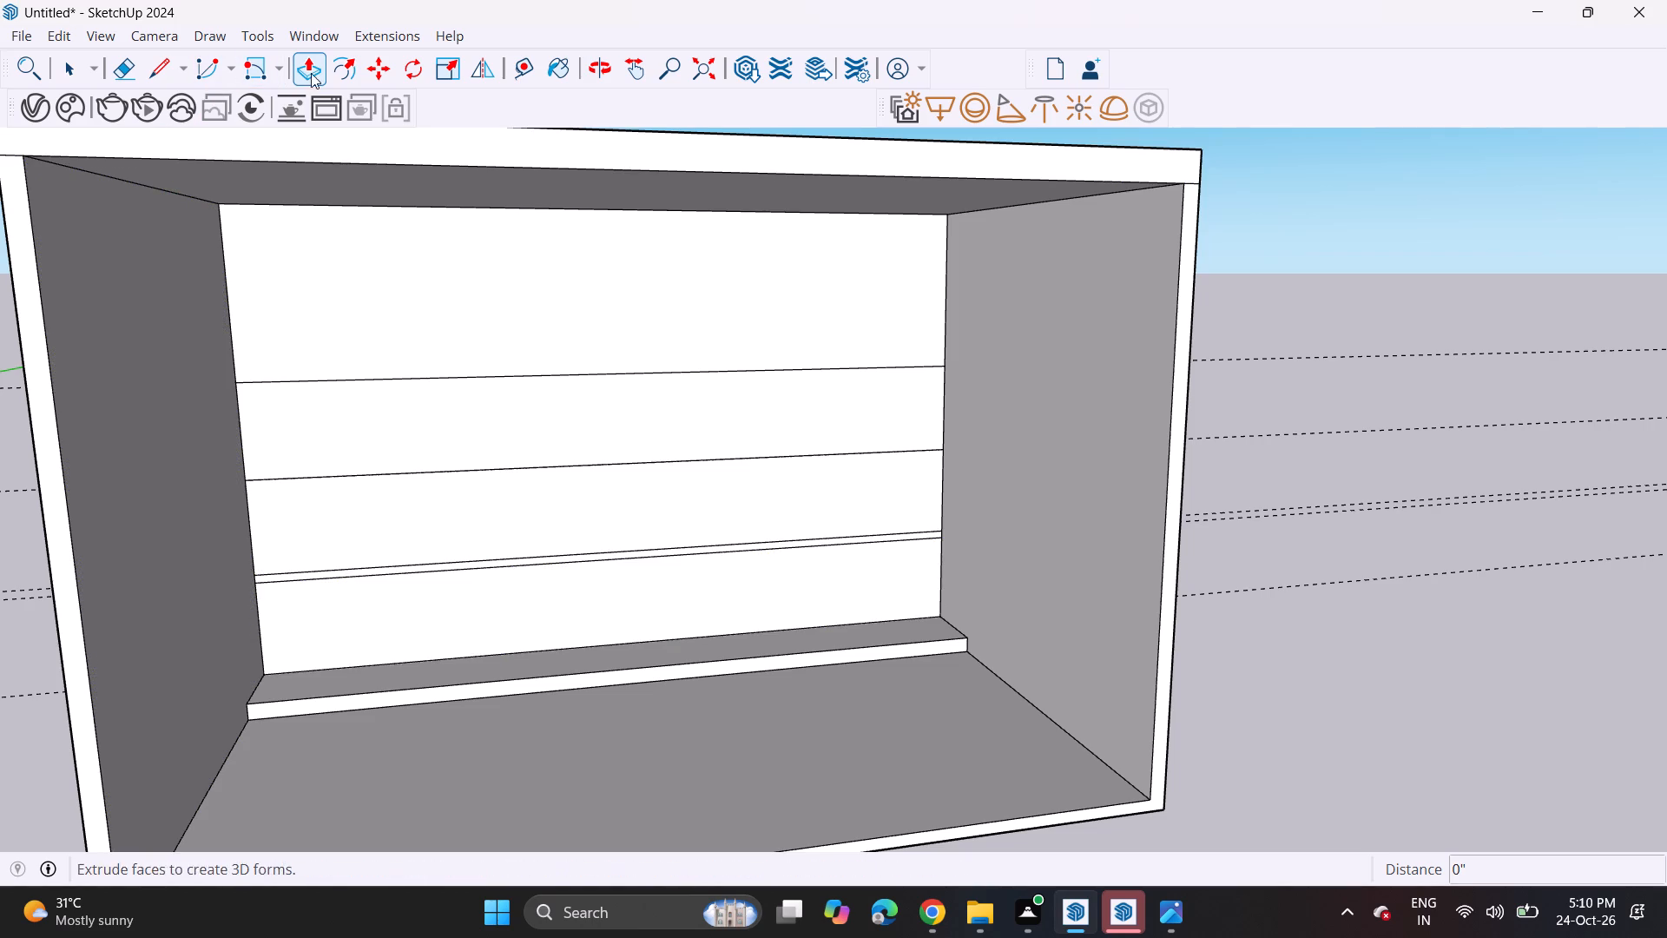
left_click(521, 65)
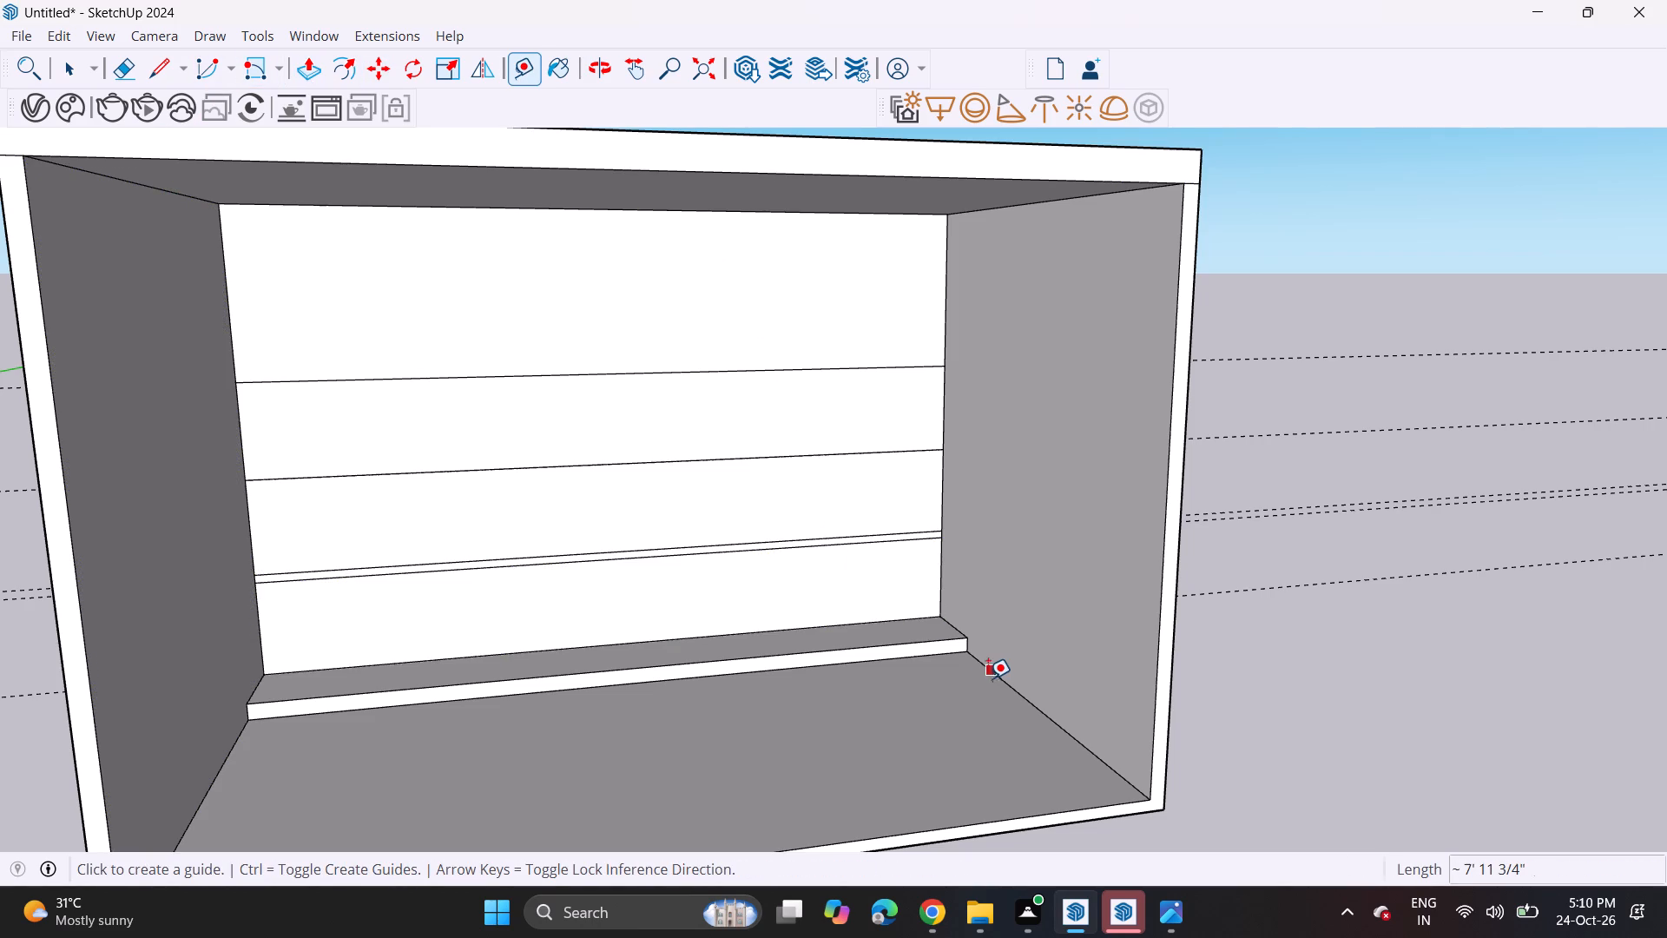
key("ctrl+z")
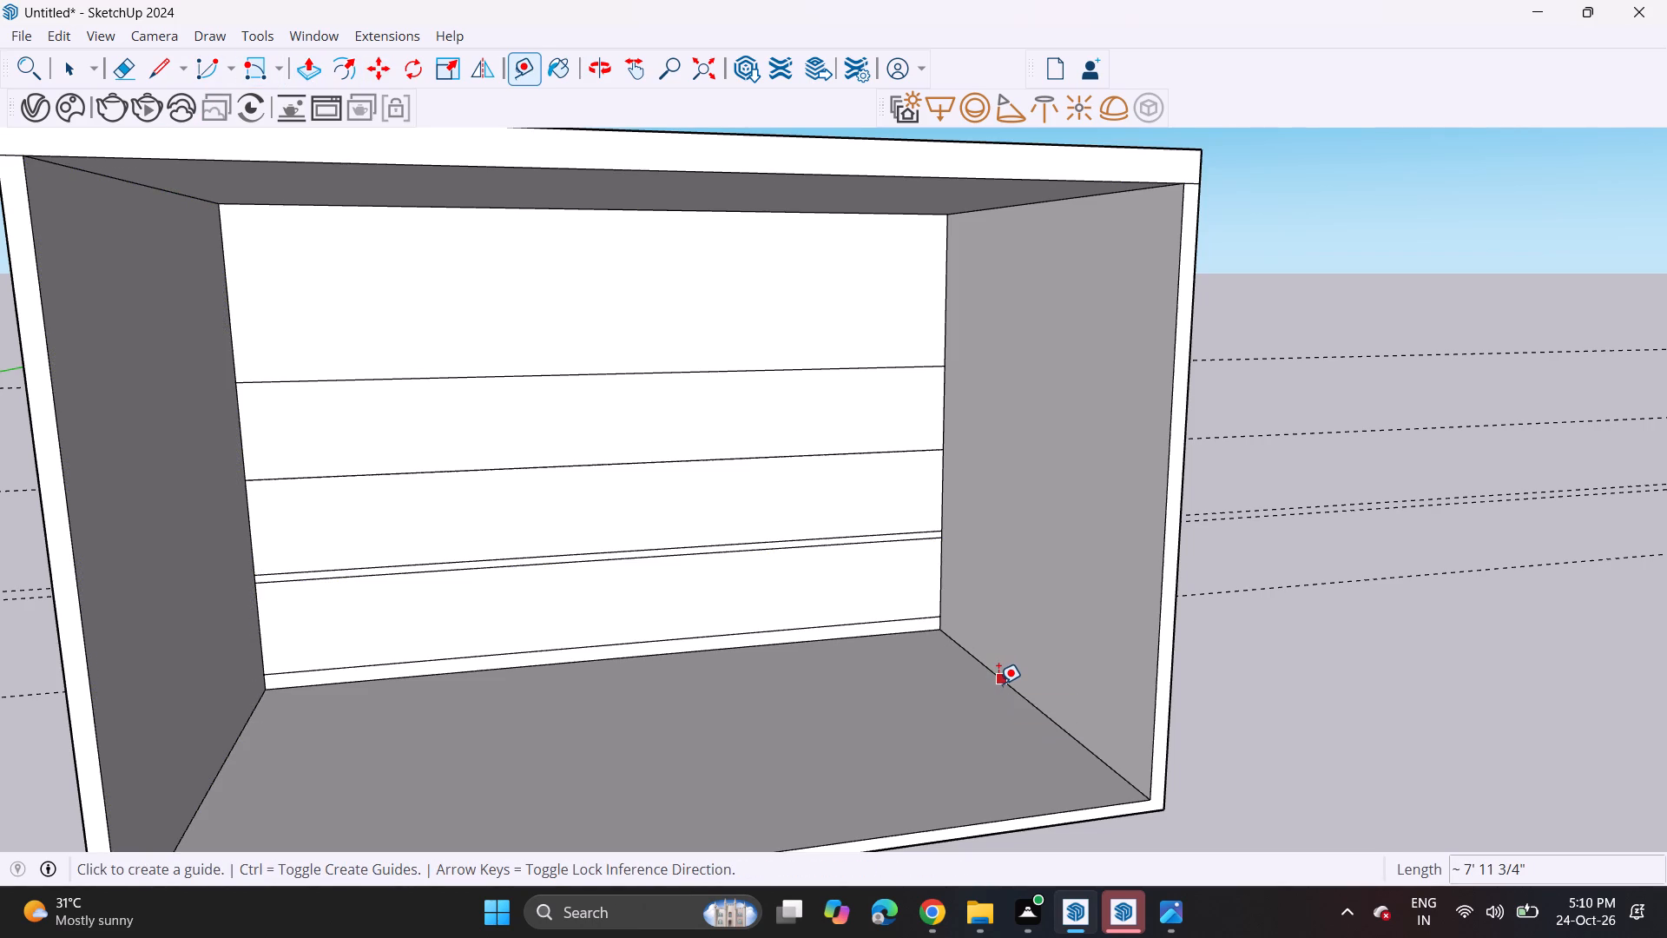
Place guides on the right side wall 4" above the floor edge and 2' above that, aligned with the back-wall bands.
left_click(1013, 694)
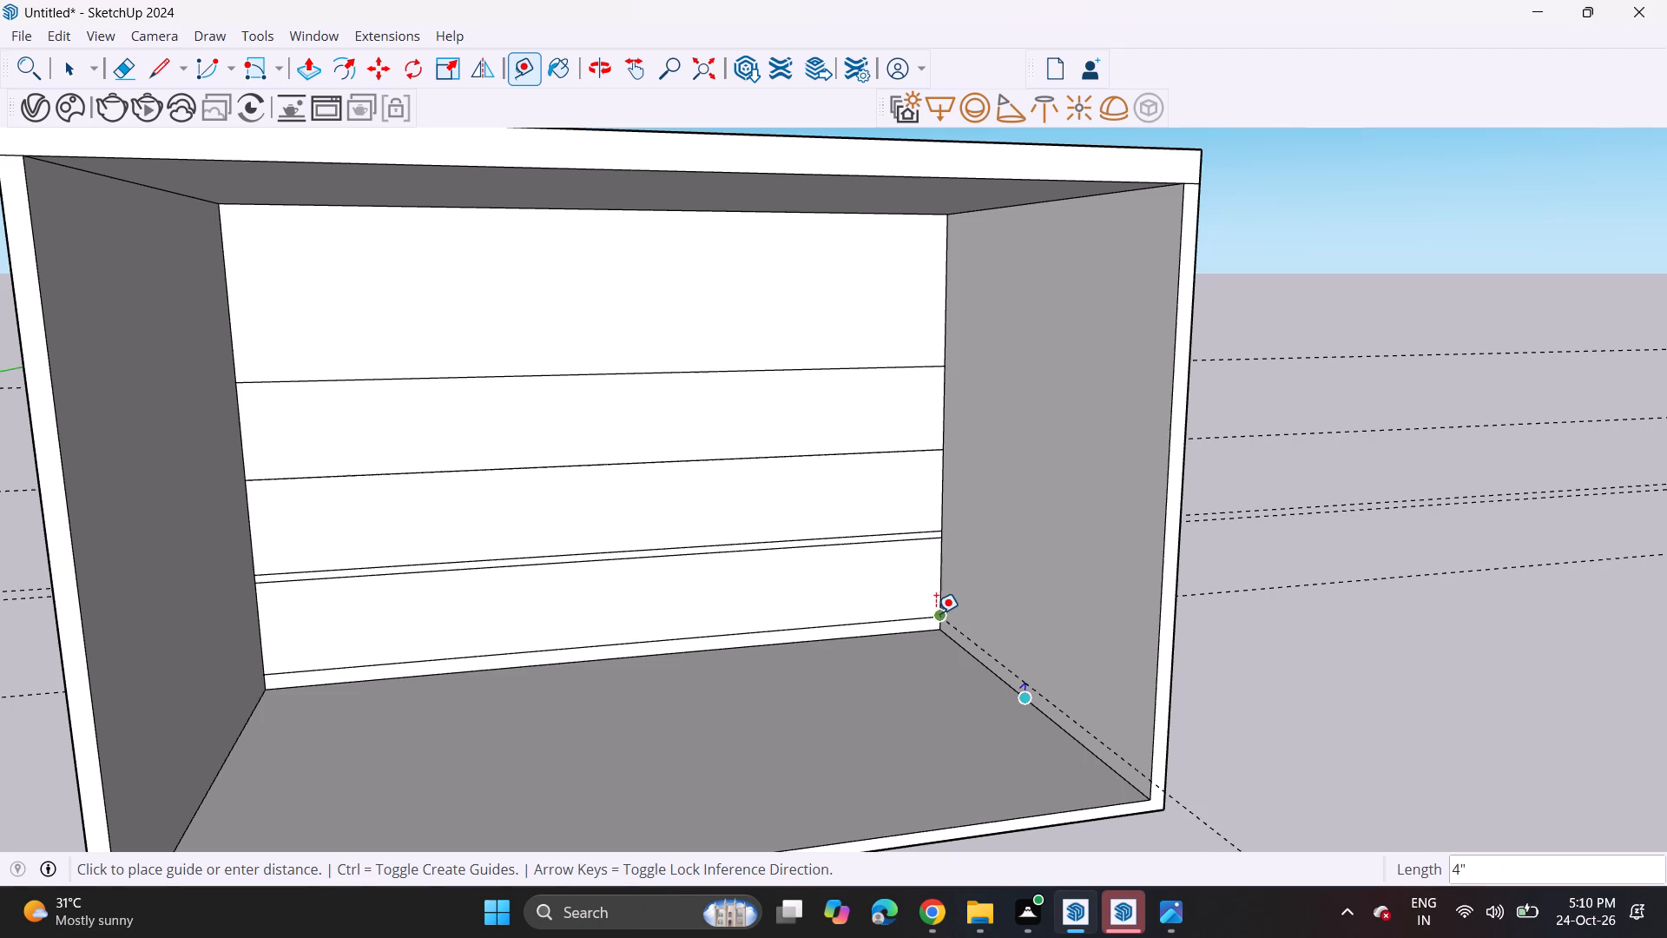
left_click(944, 615)
left_click(954, 631)
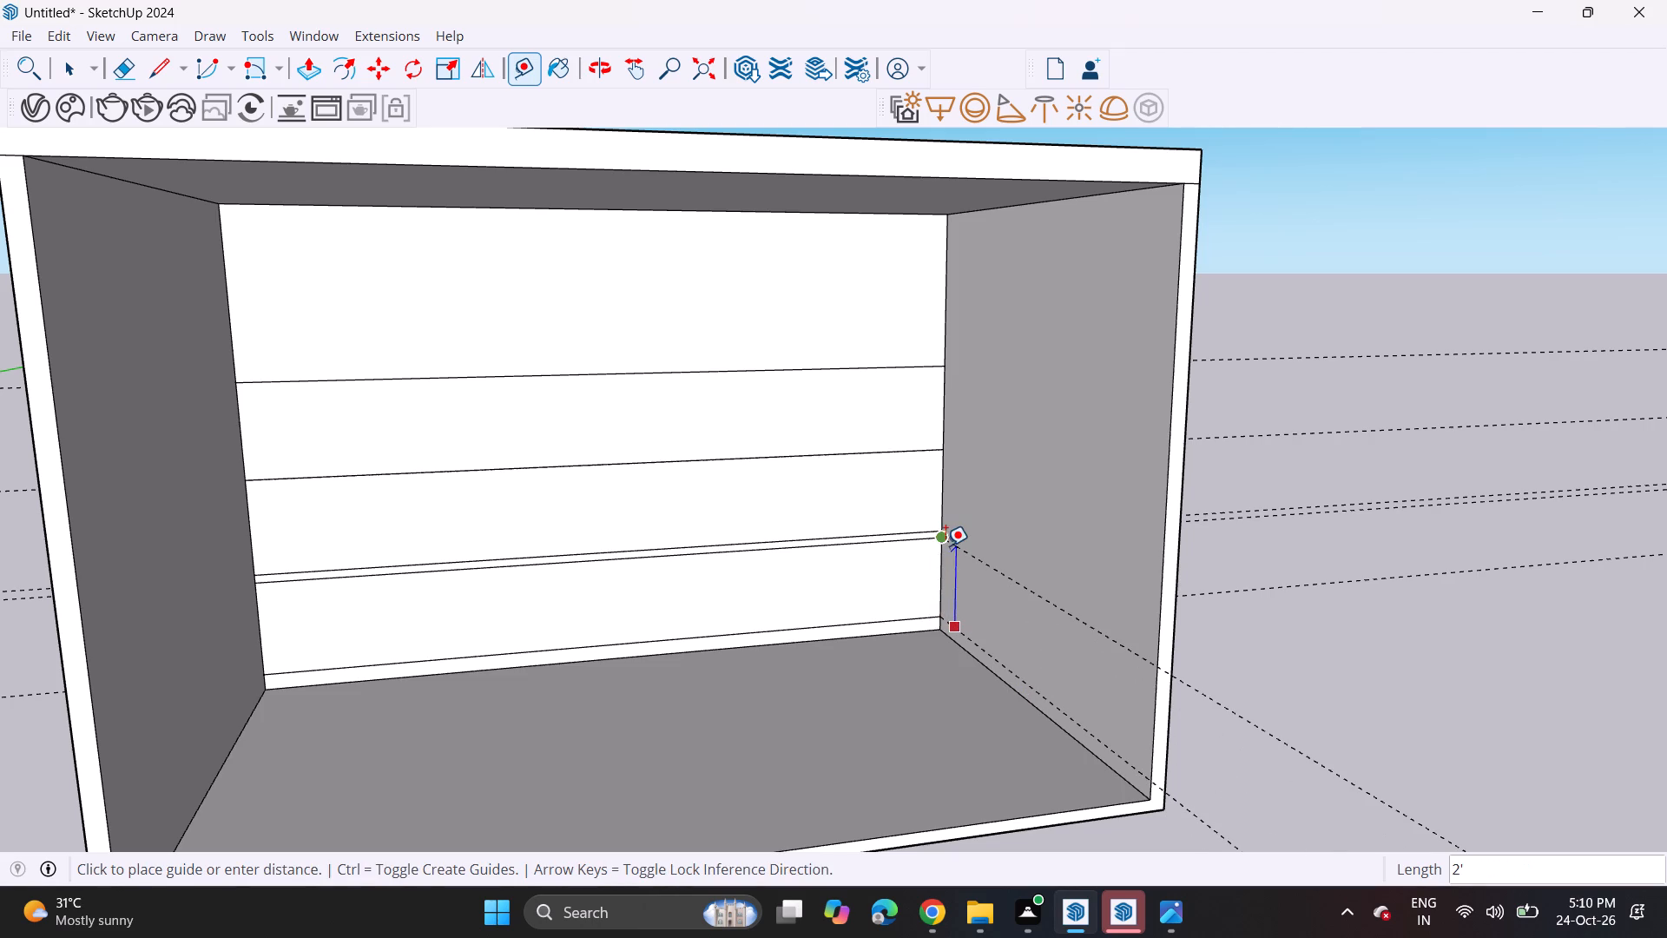
left_click(946, 545)
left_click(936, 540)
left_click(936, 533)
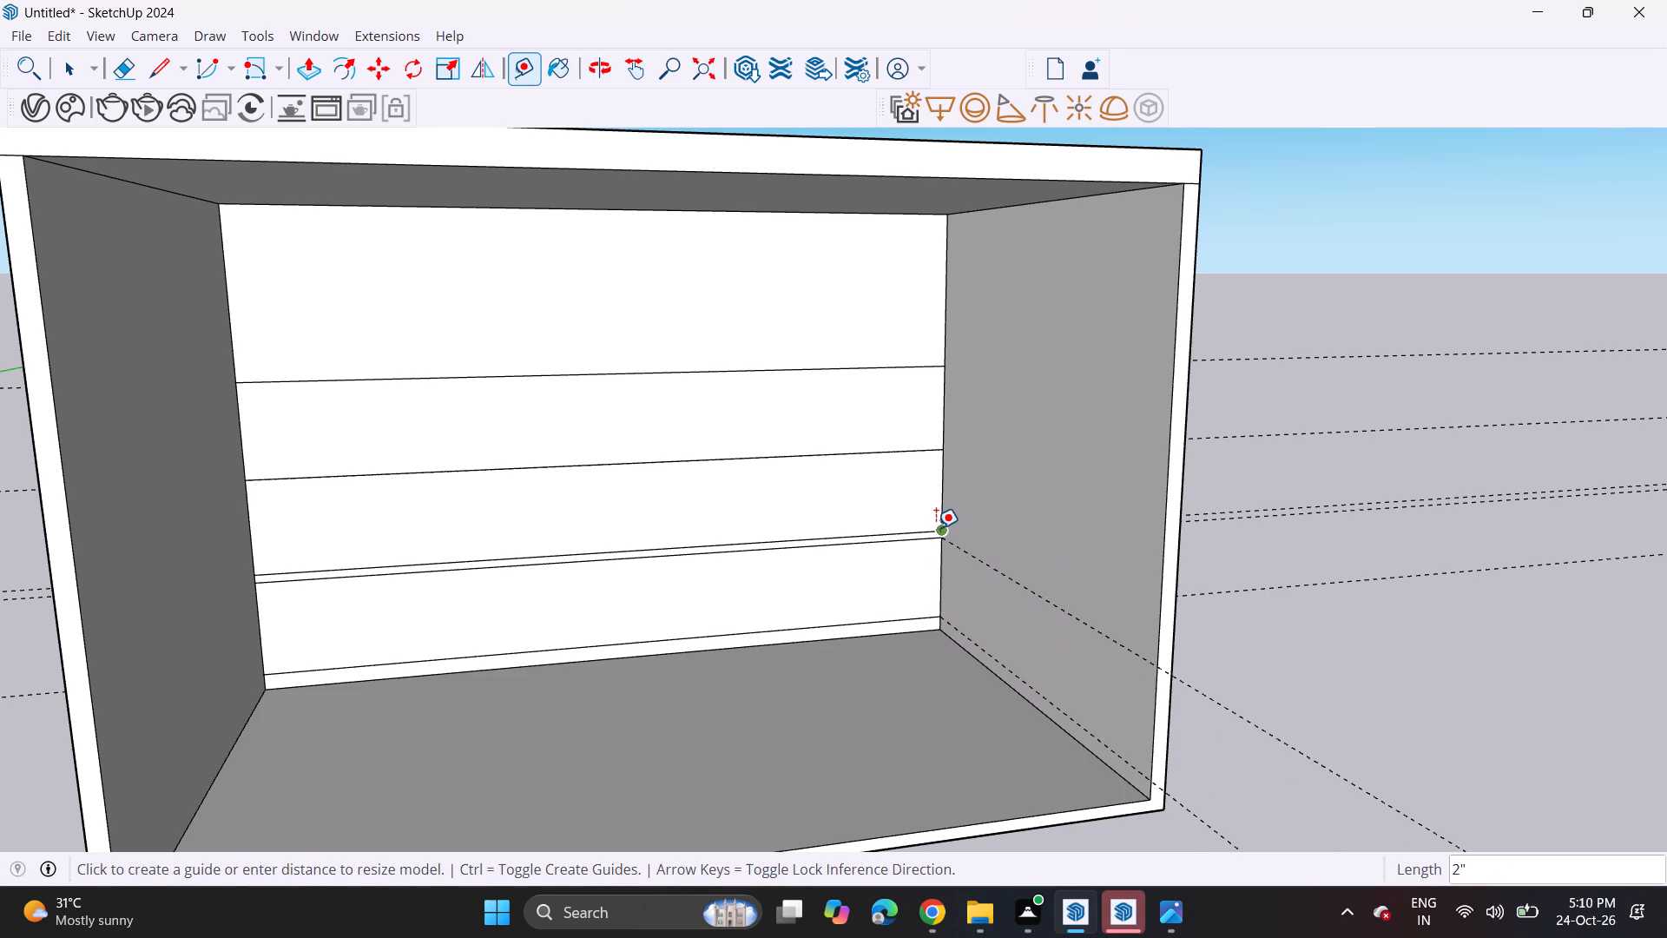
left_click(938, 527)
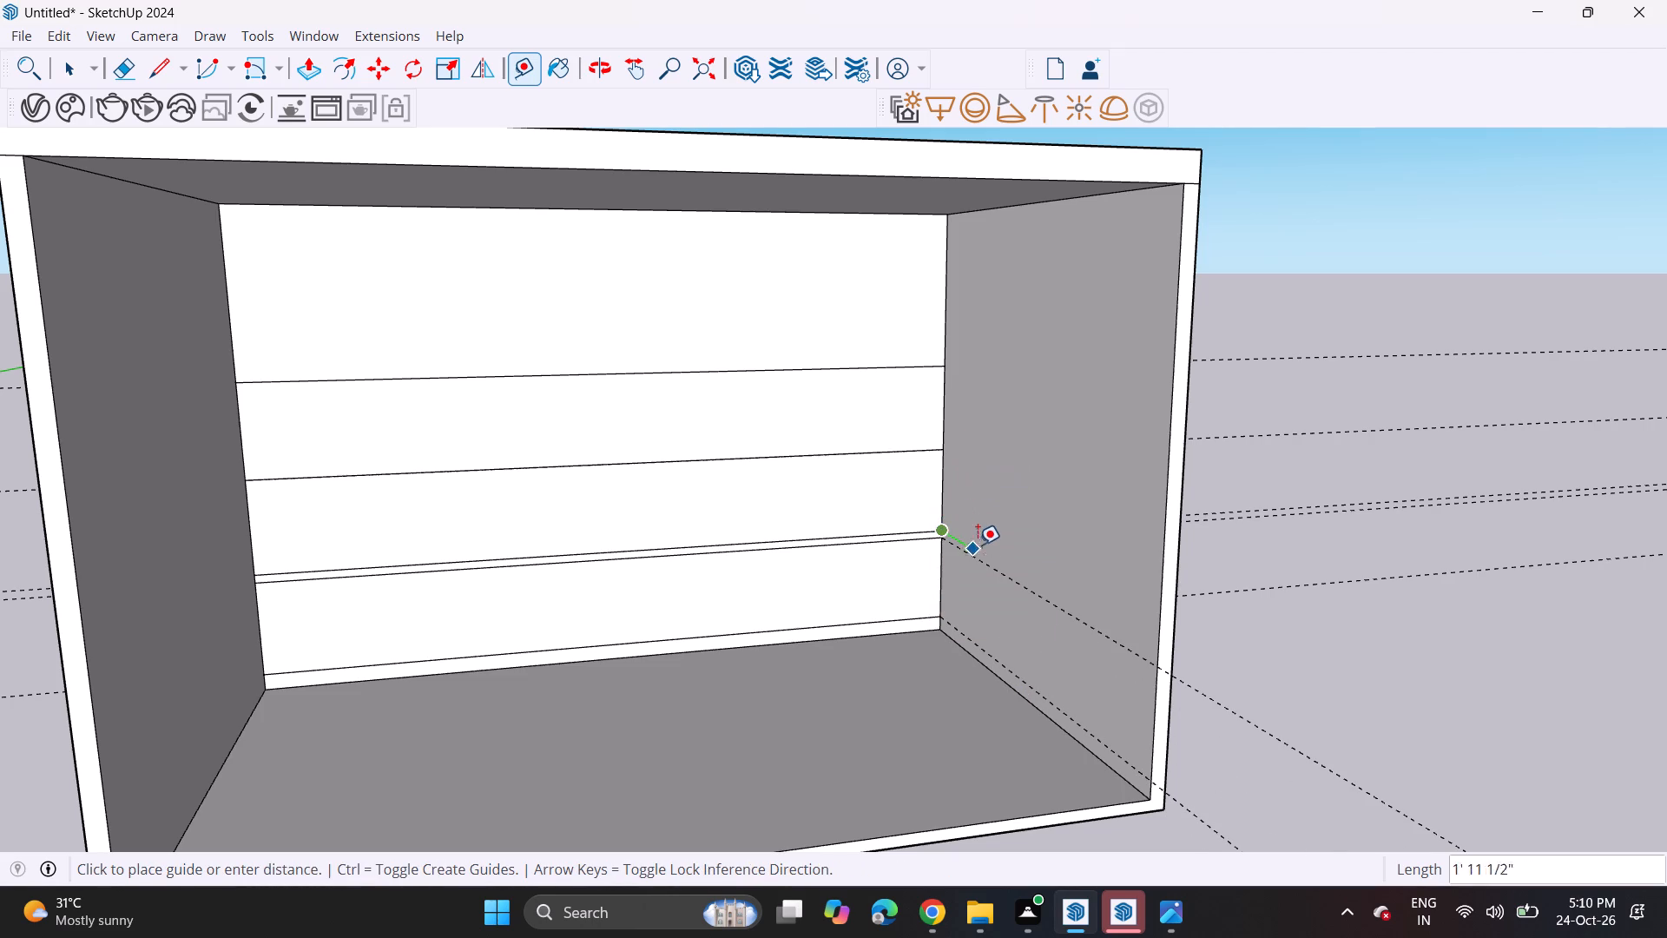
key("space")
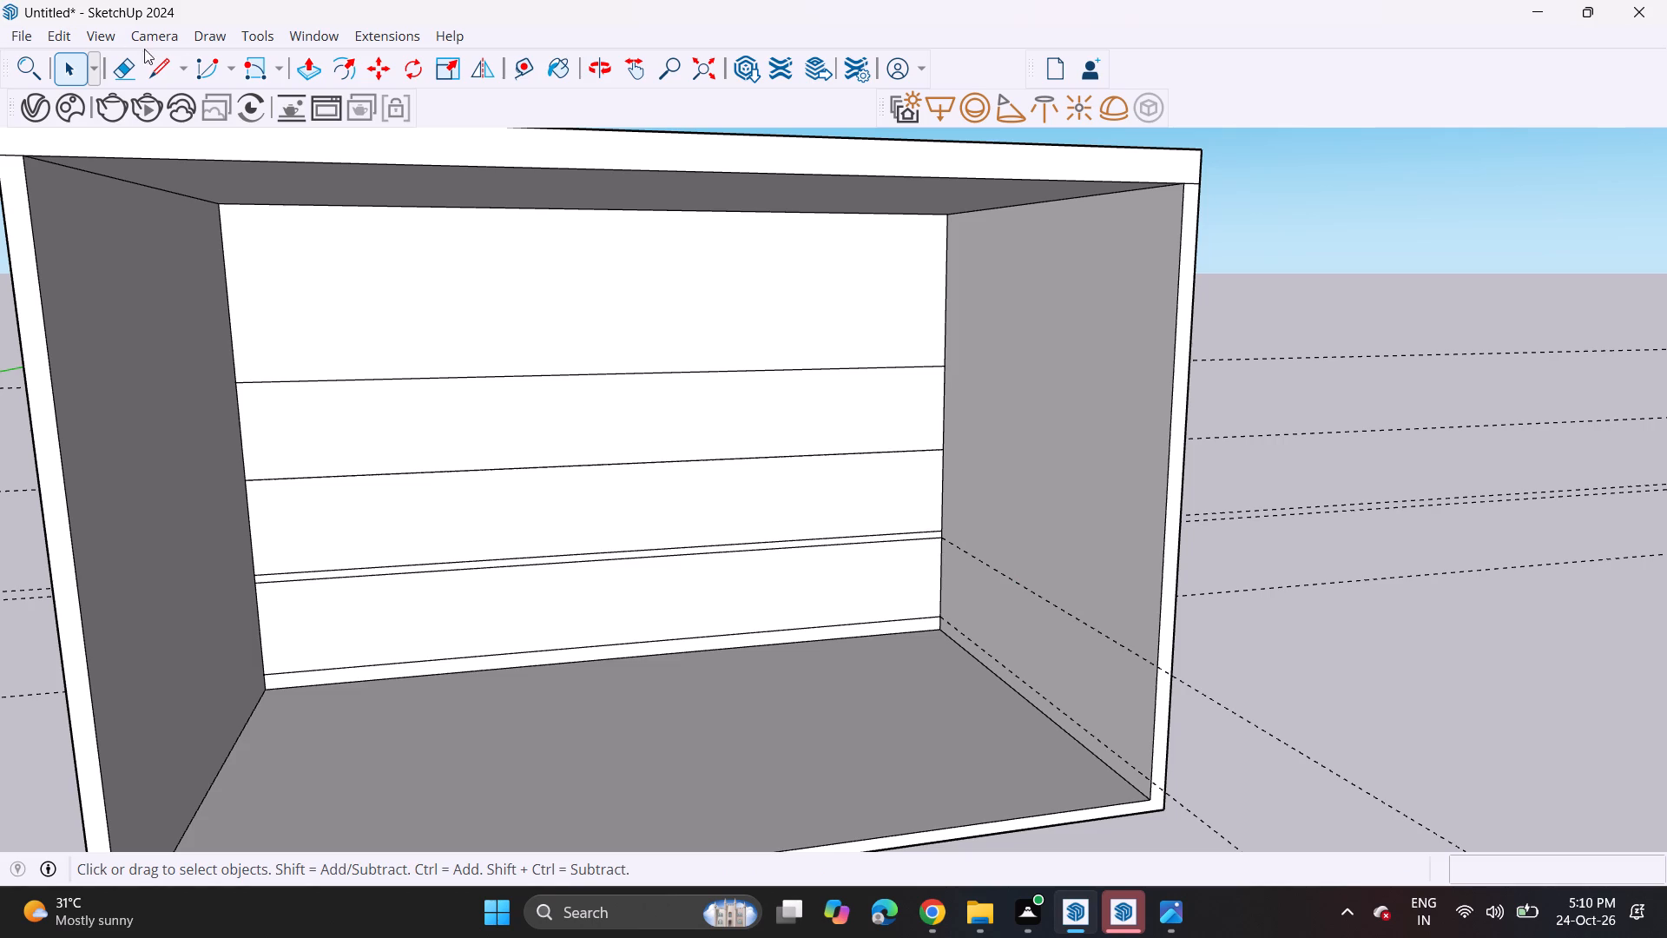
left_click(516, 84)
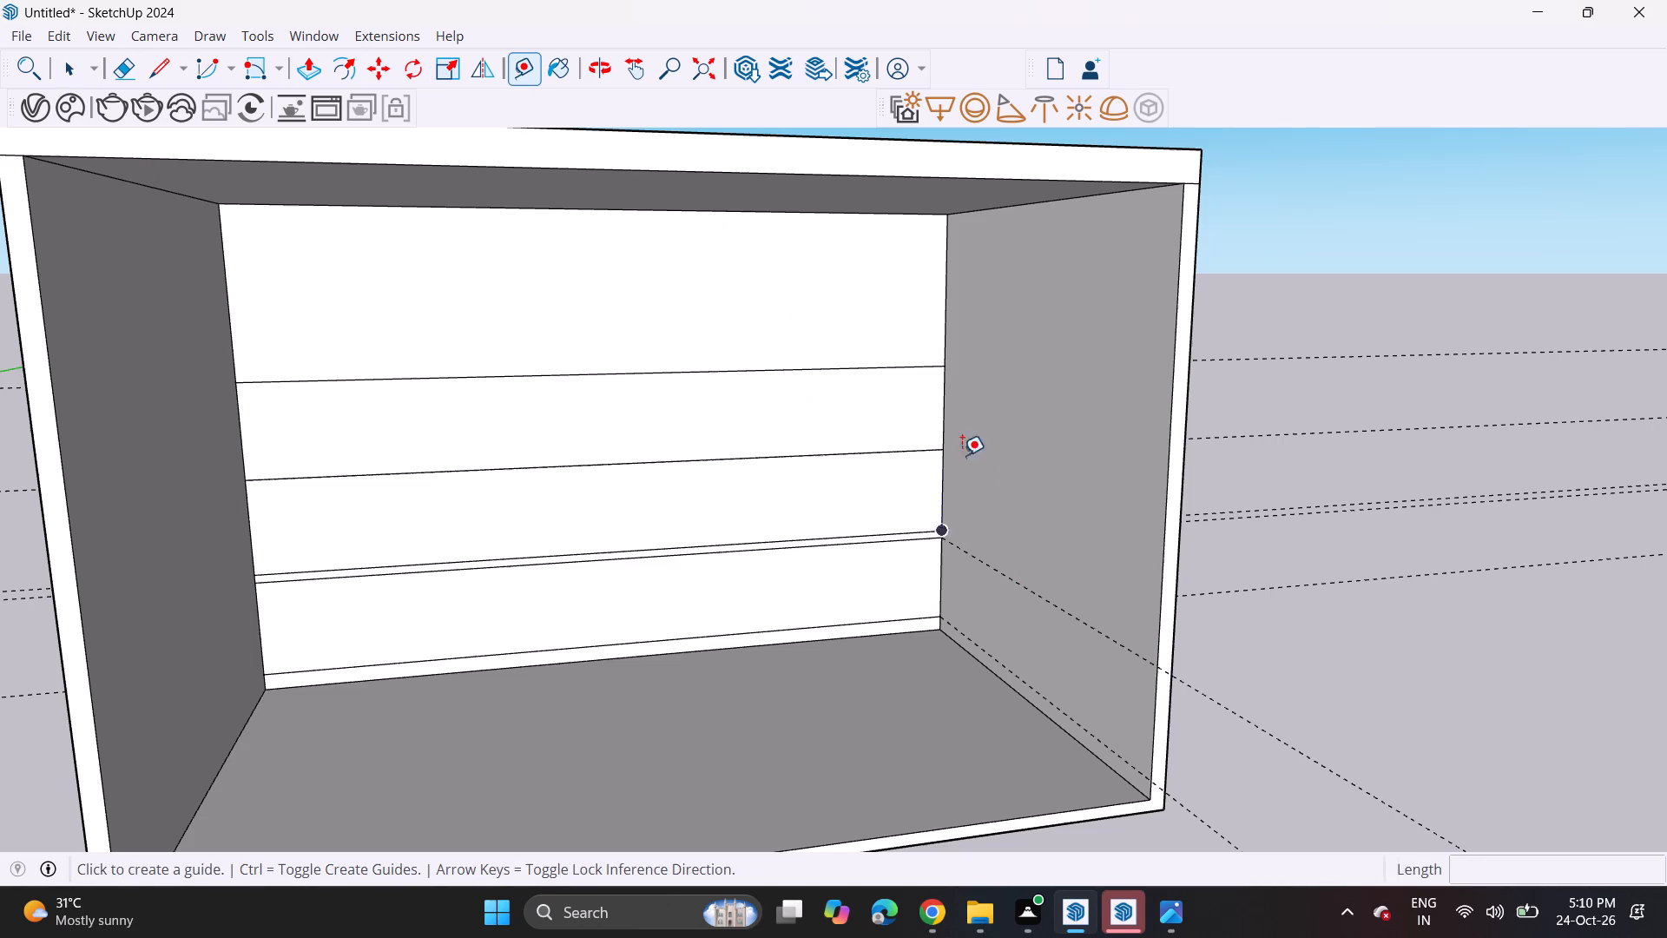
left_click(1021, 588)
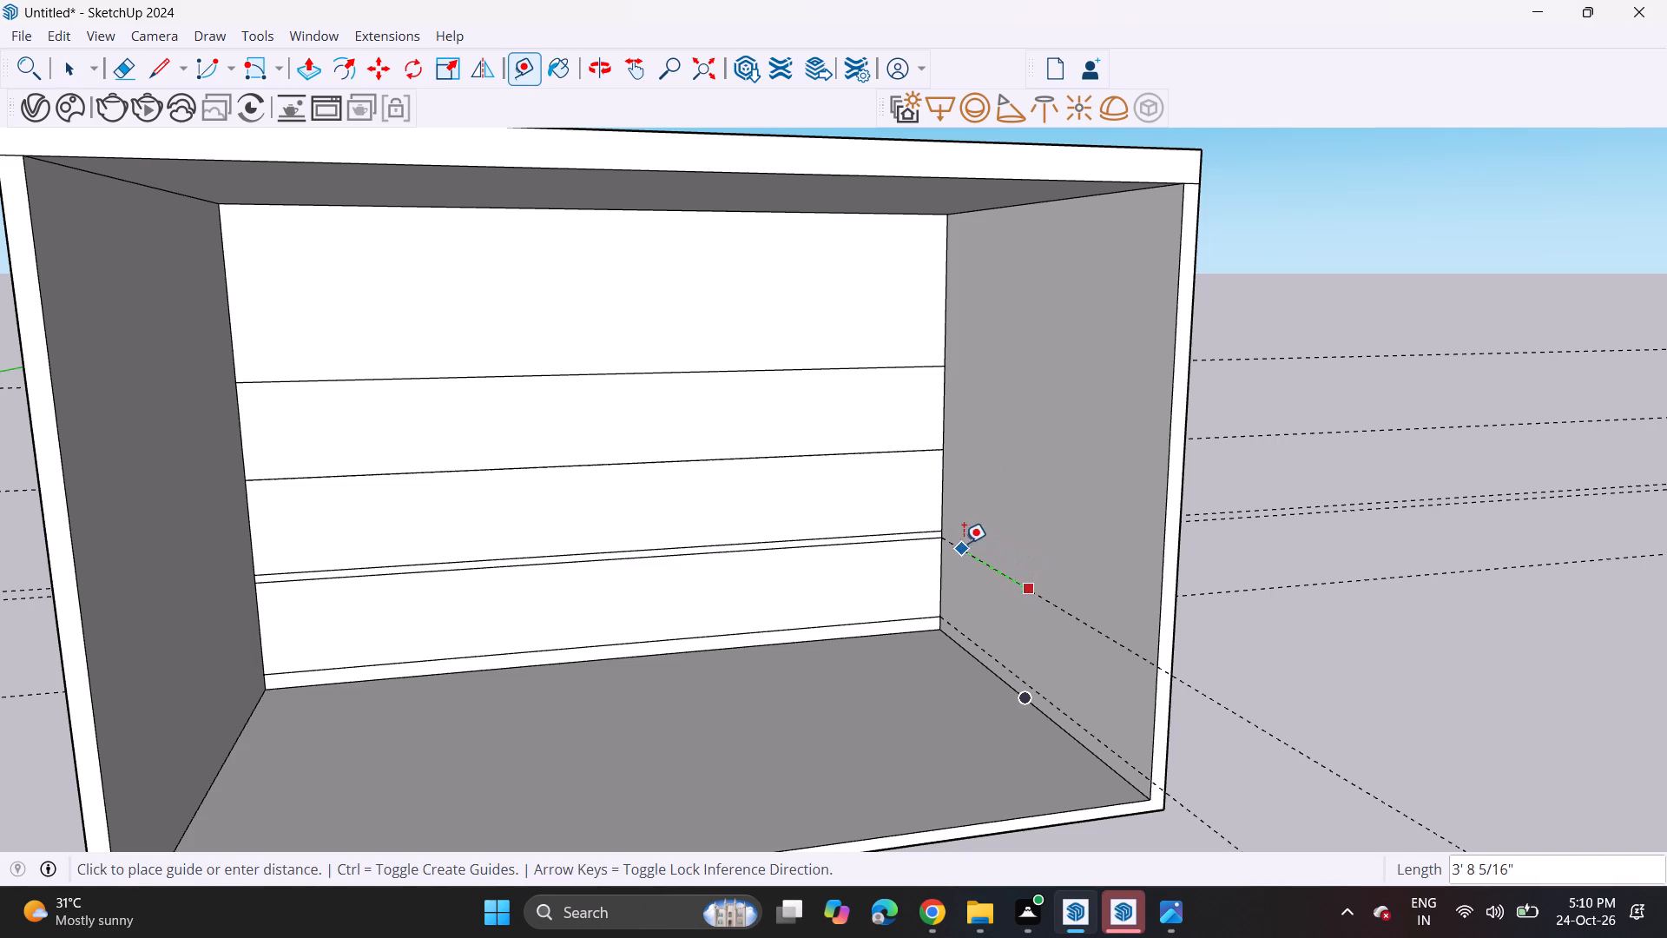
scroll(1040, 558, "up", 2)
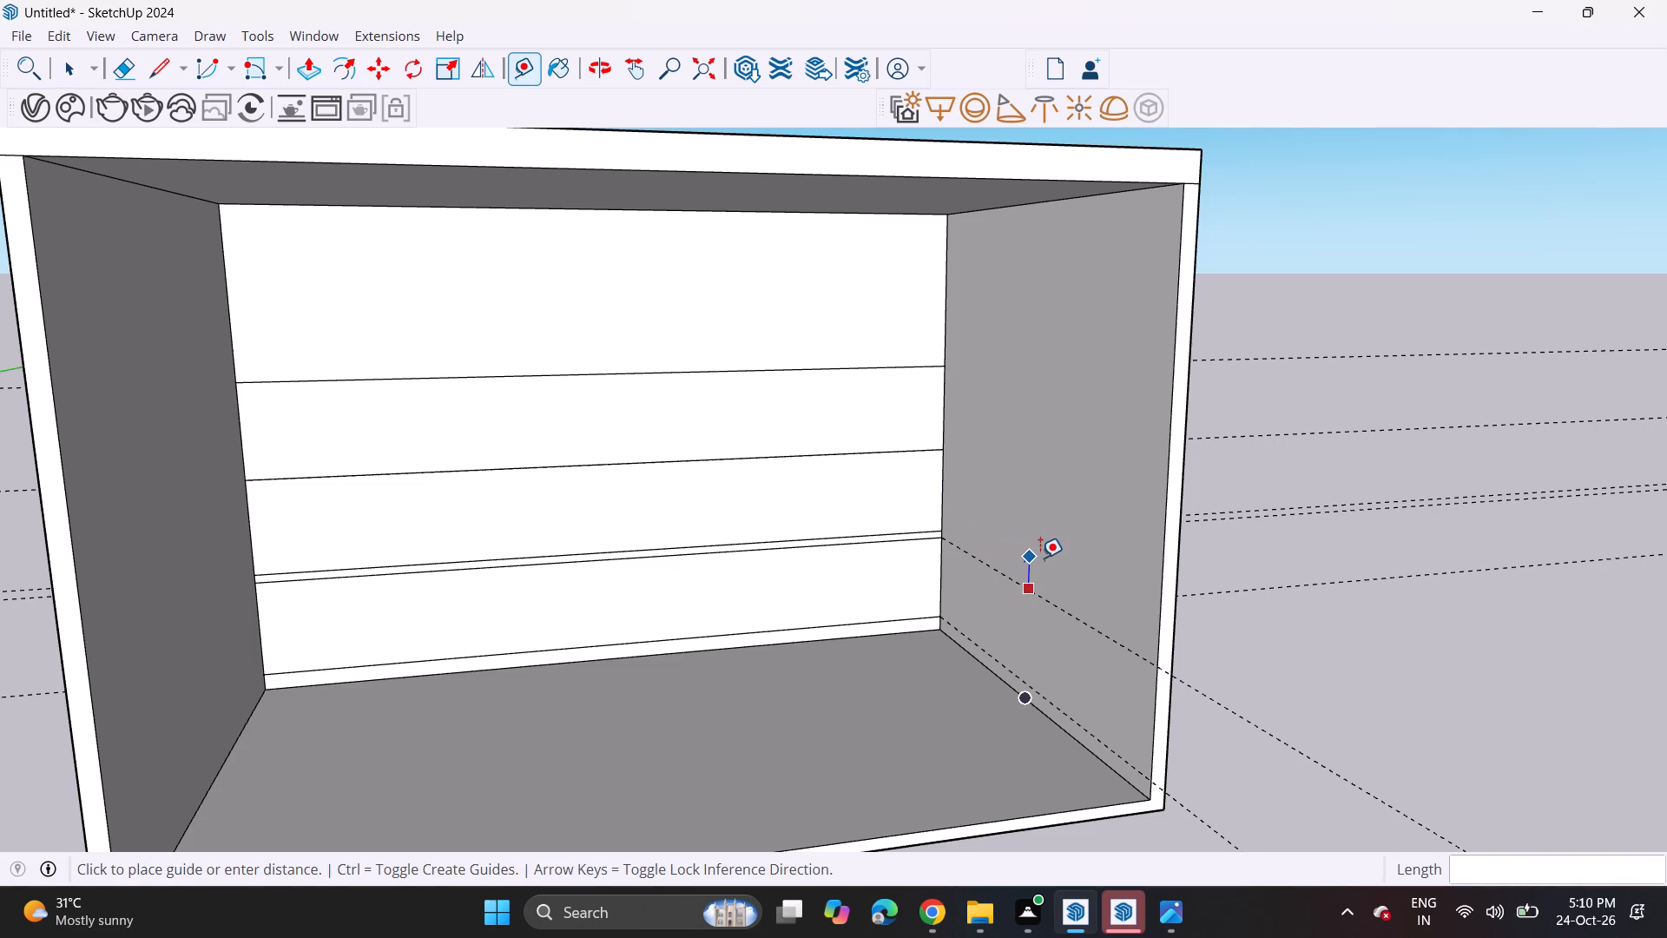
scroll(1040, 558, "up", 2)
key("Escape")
Place three more right-wall guides, level with the top of the 2" band and the two higher back-wall lines, each 2' apart.
scroll(998, 580, "up", 4)
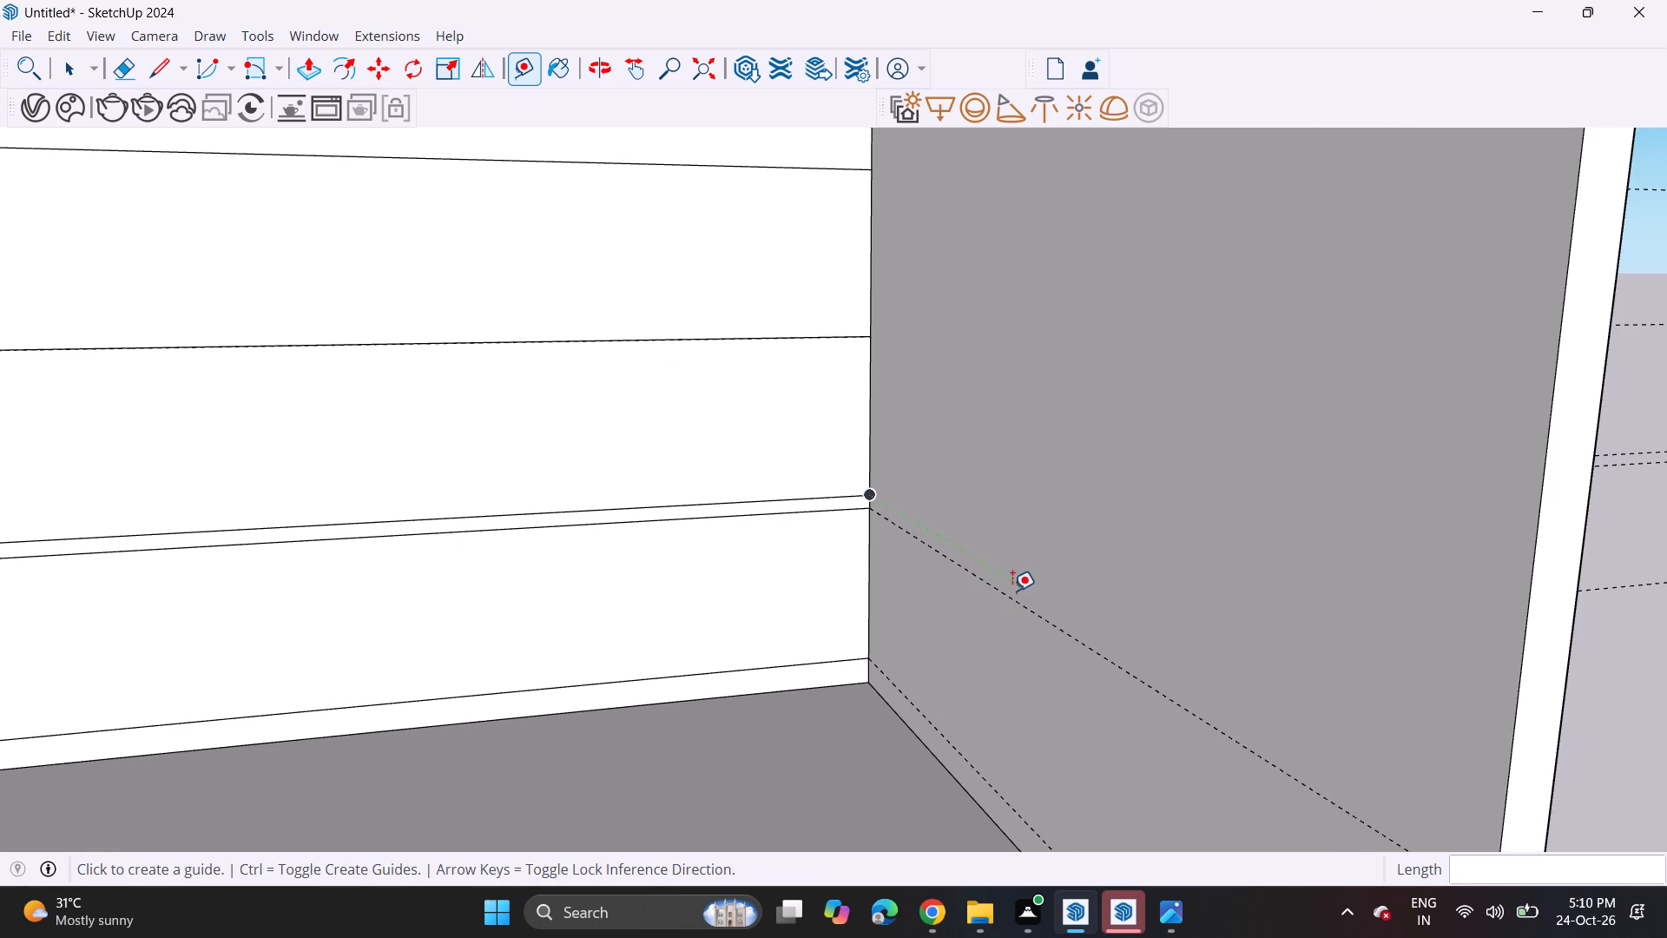
left_click(1011, 596)
left_click(1024, 574)
left_click(1025, 594)
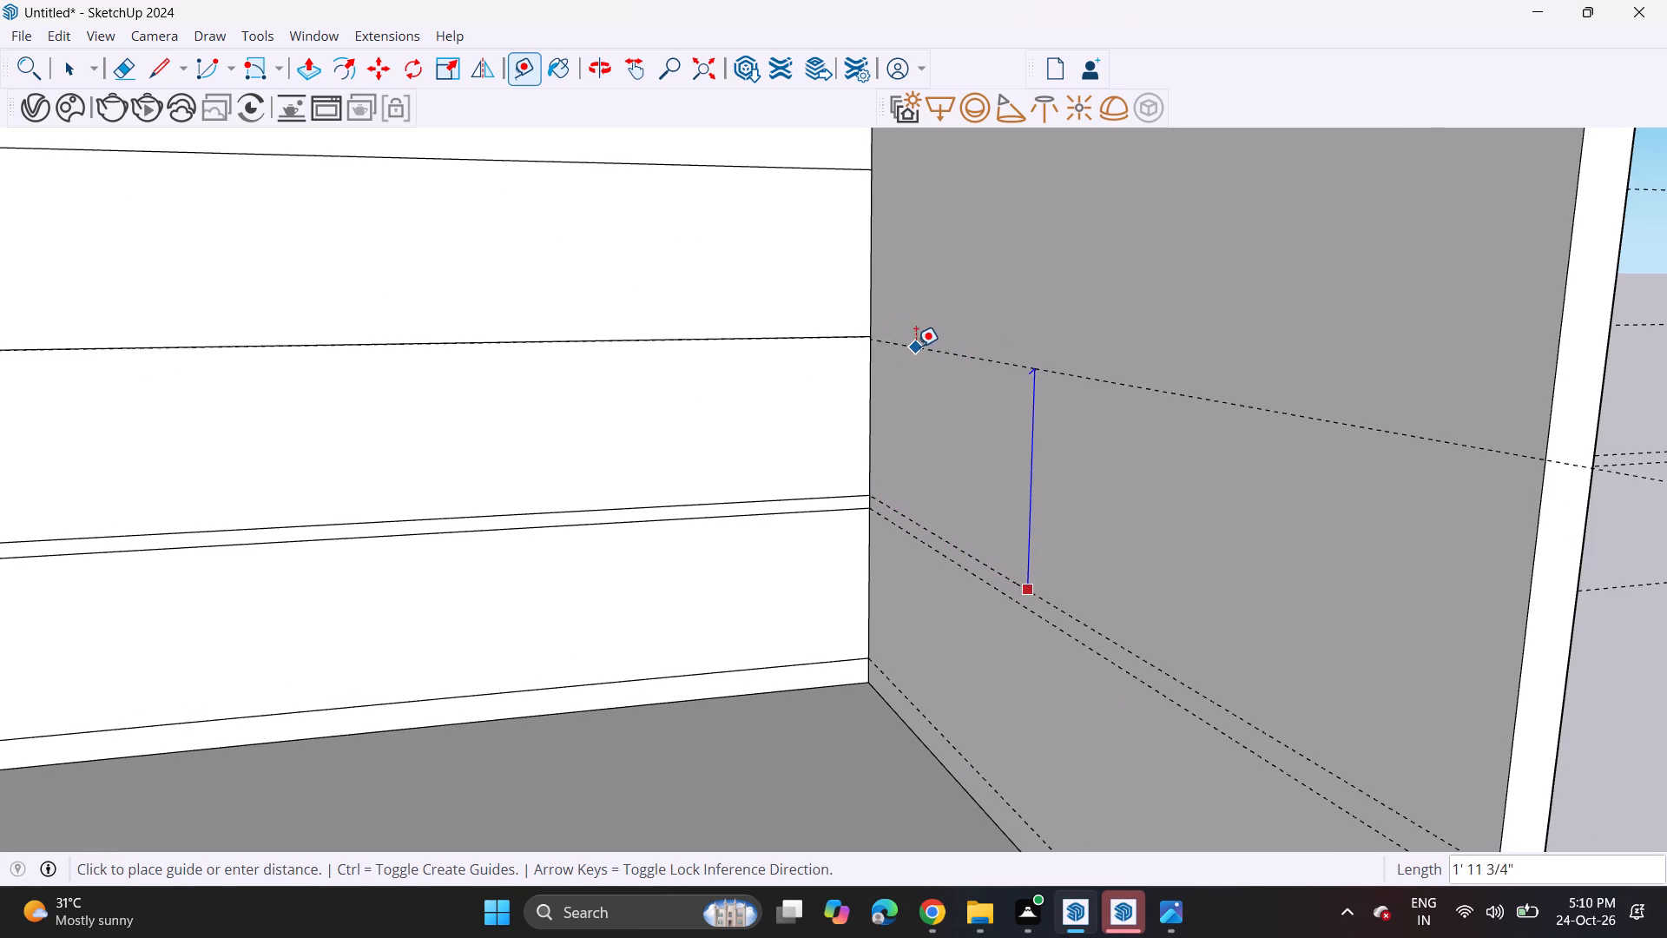
left_click(865, 337)
scroll(788, 363, "down", 4)
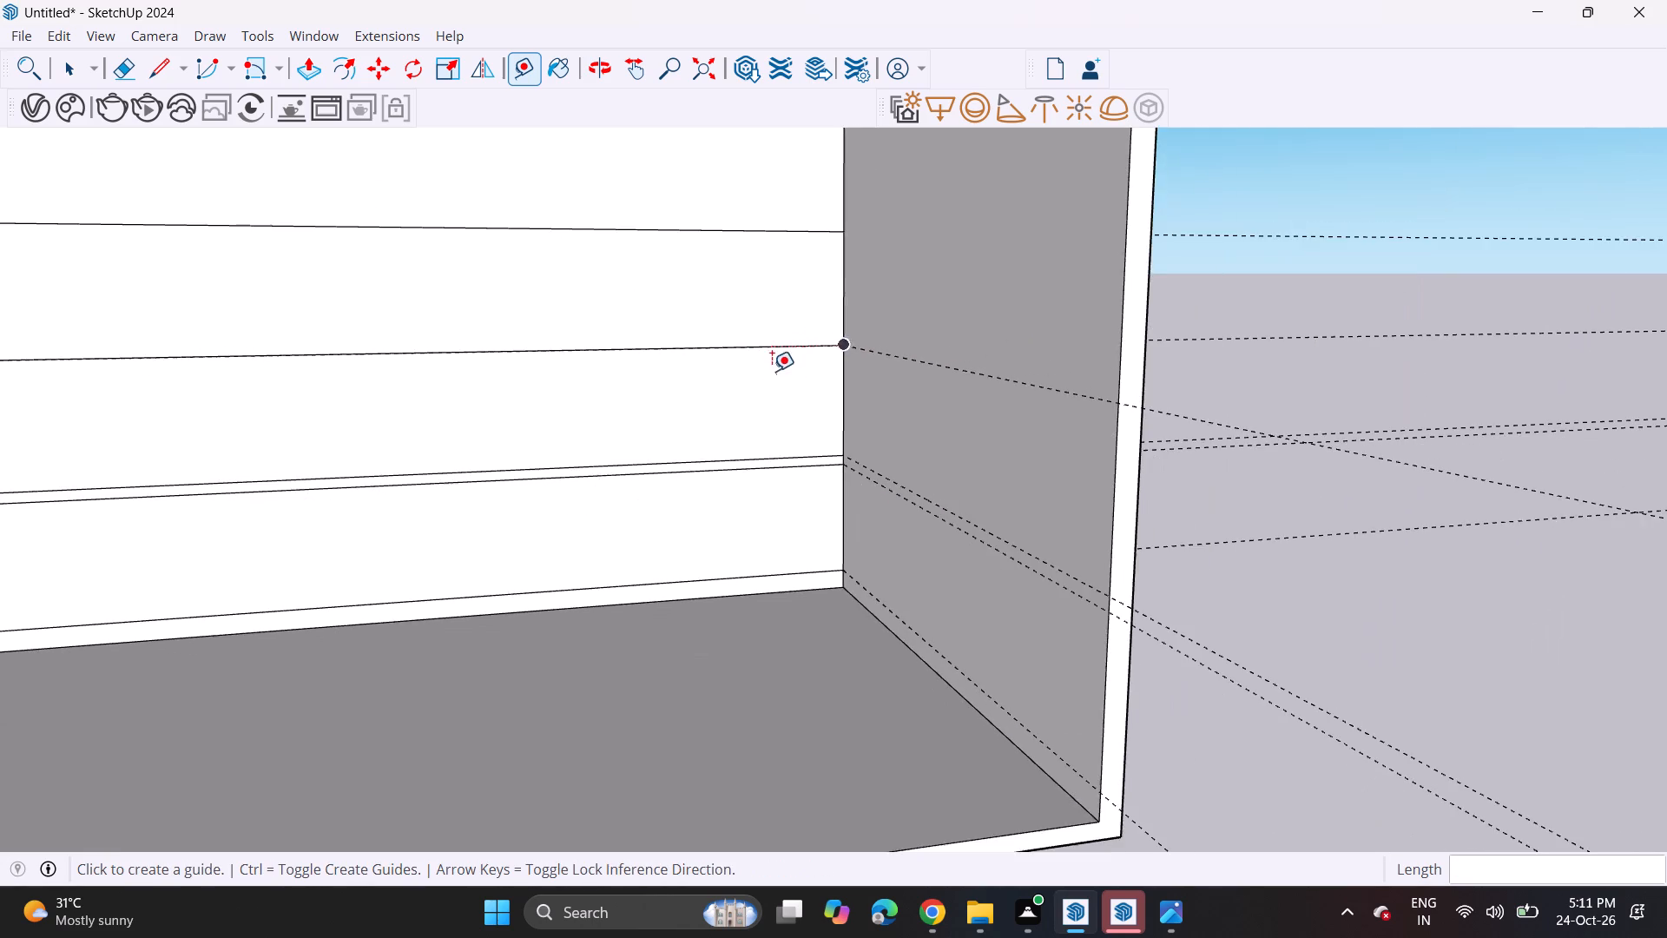
middle_click_drag(749, 411, 708, 483, "shift")
left_click(863, 450)
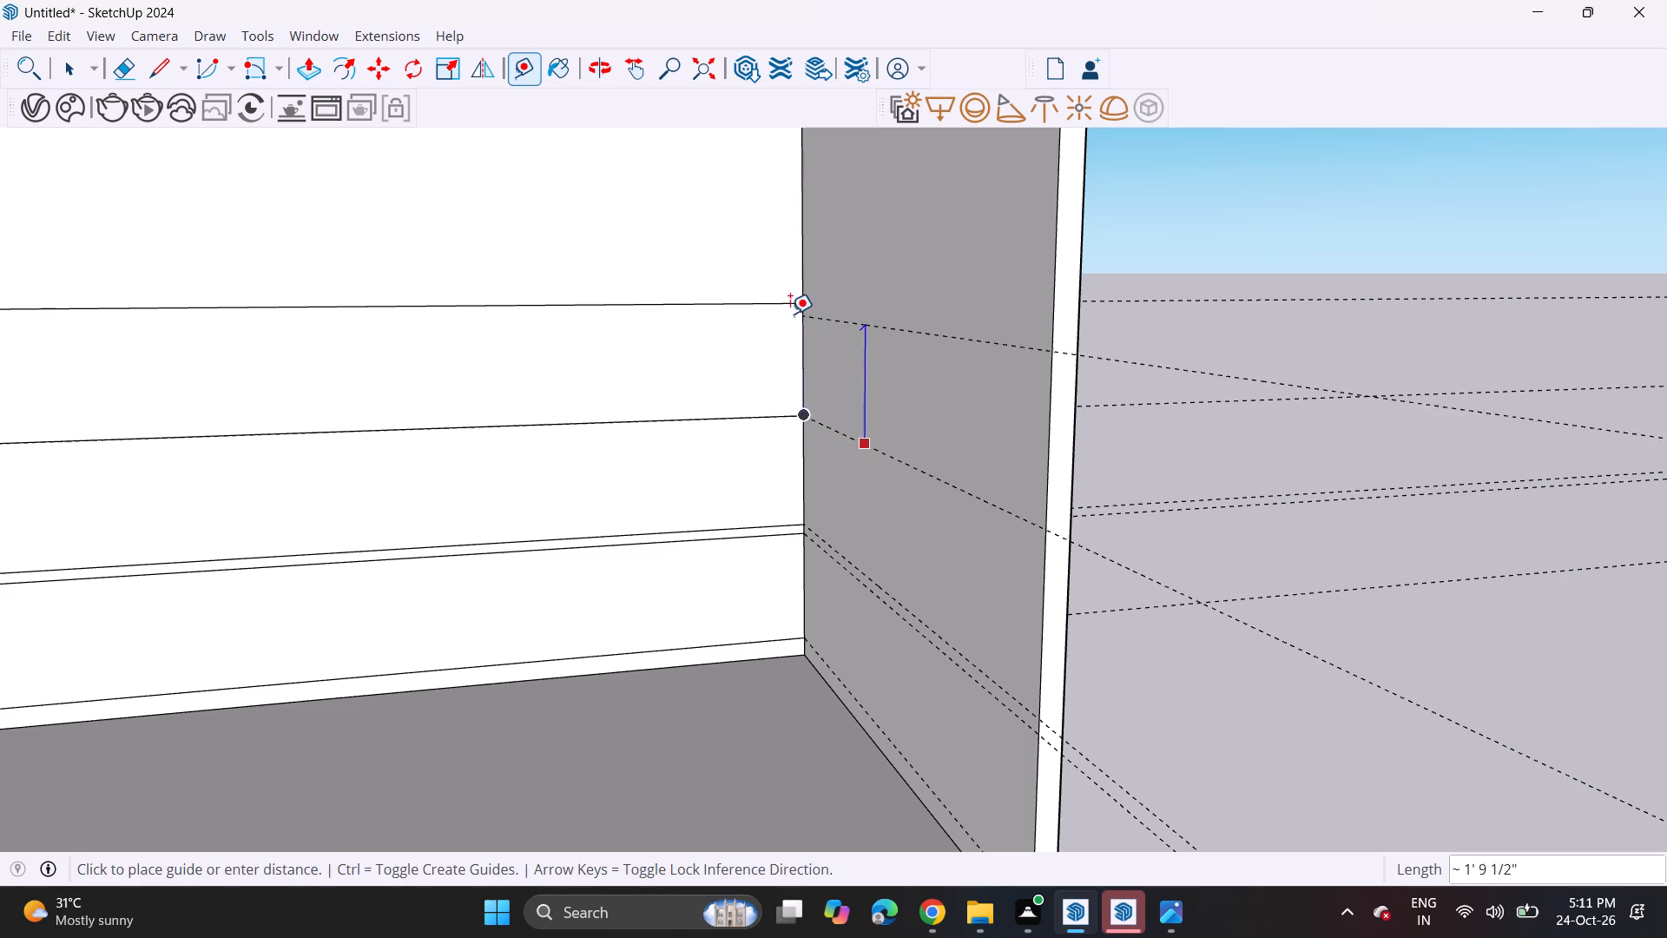
left_click(794, 307)
scroll(724, 395, "down", 5)
middle_click_drag(629, 508, 845, 519, "shift")
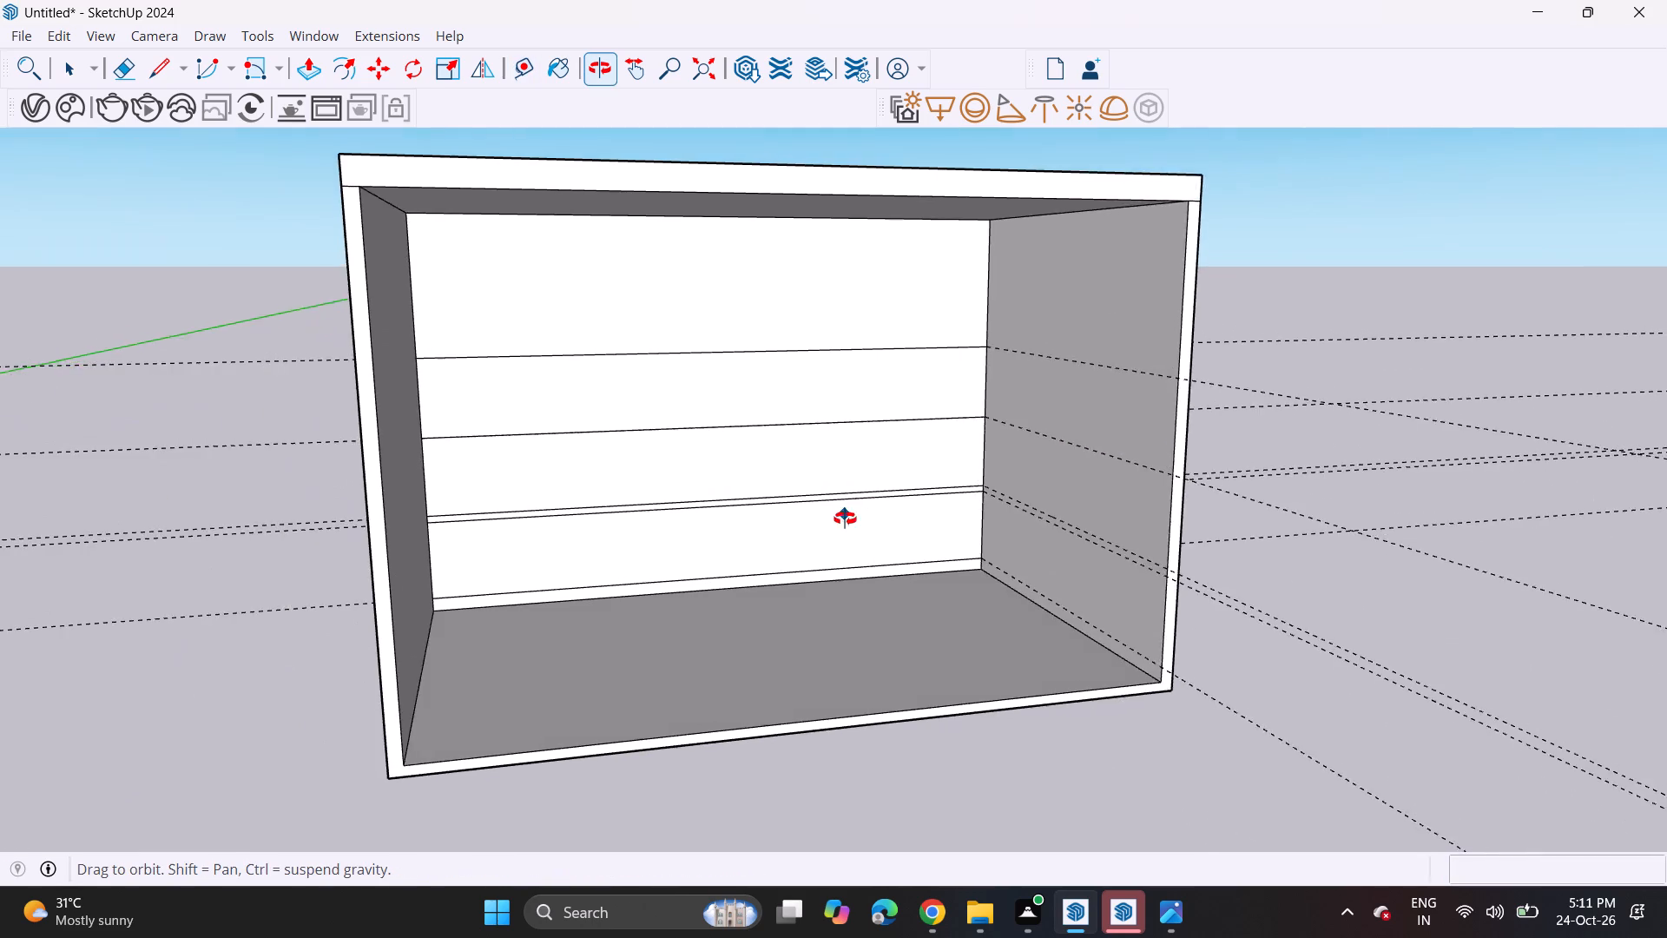
middle_click_drag(845, 519, 725, 497, "shift")
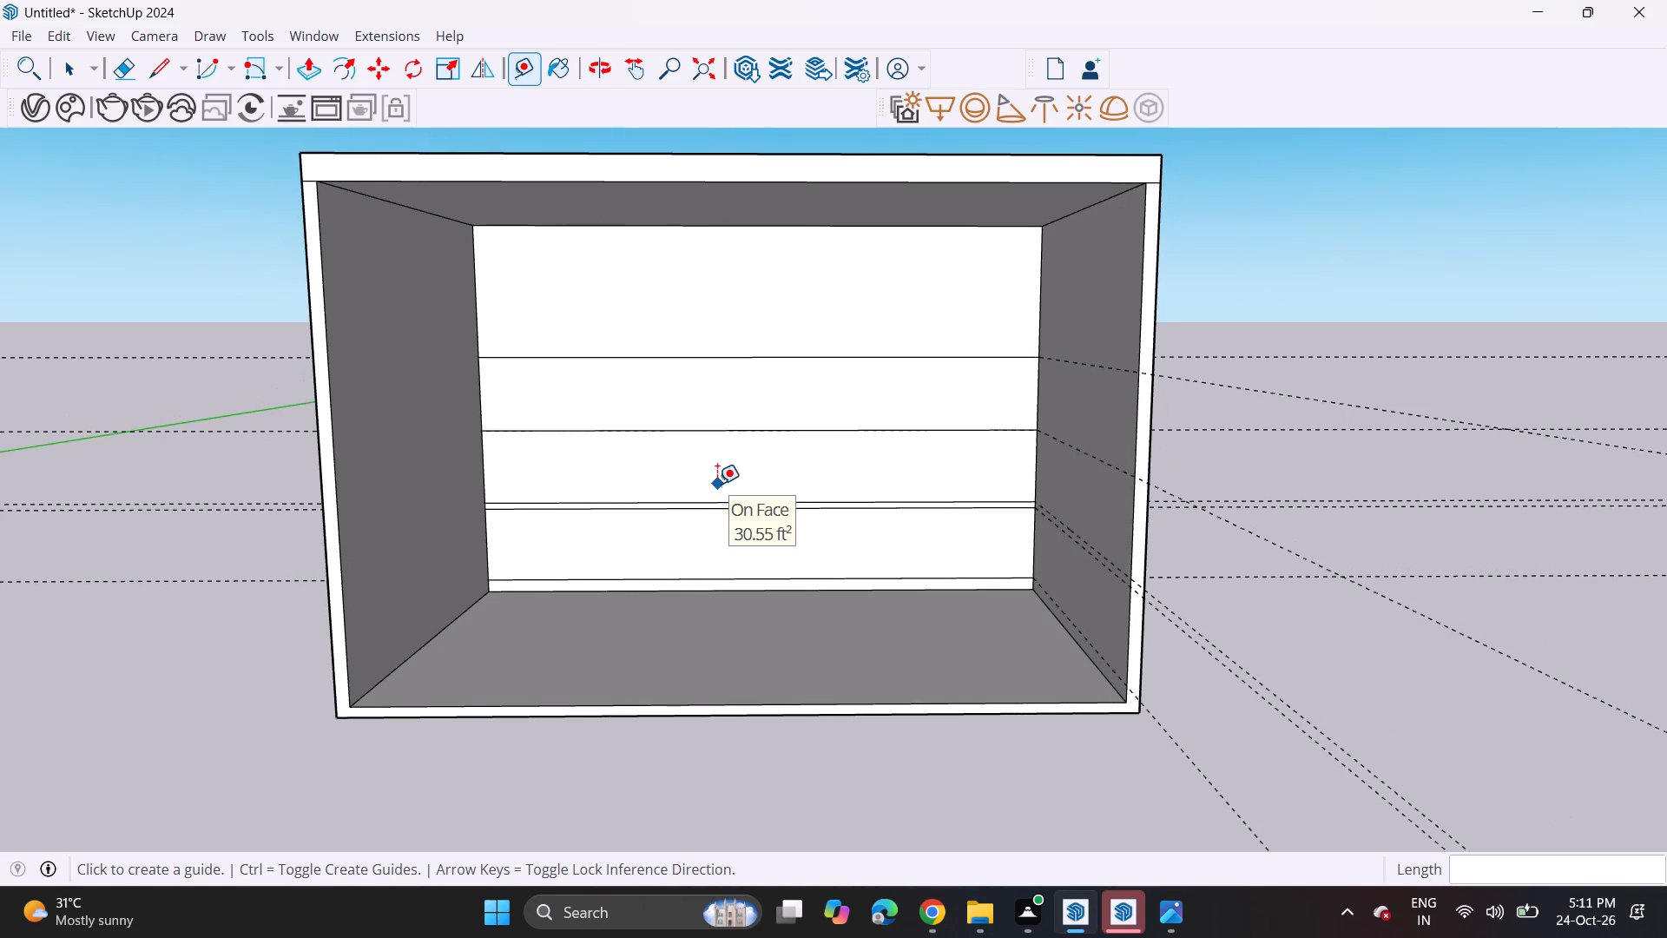
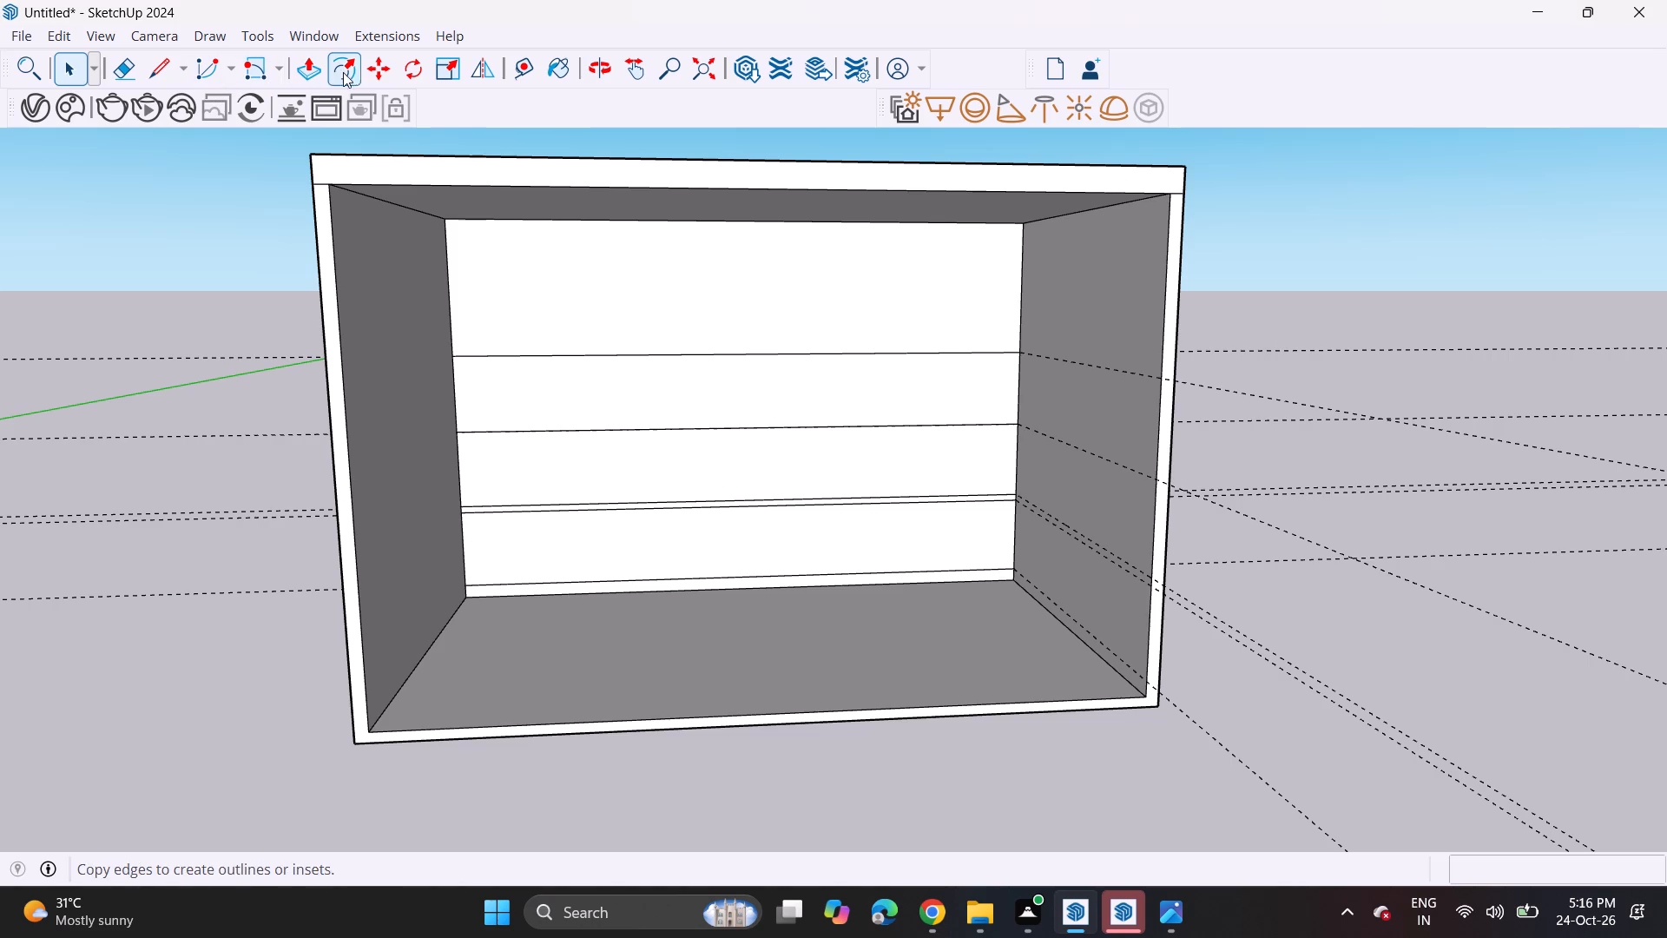
Place a vertical guide on the back wall 2' in from its corner with the right side wall.
left_click(518, 69)
scroll(996, 425, "up", 6)
left_click(1028, 389)
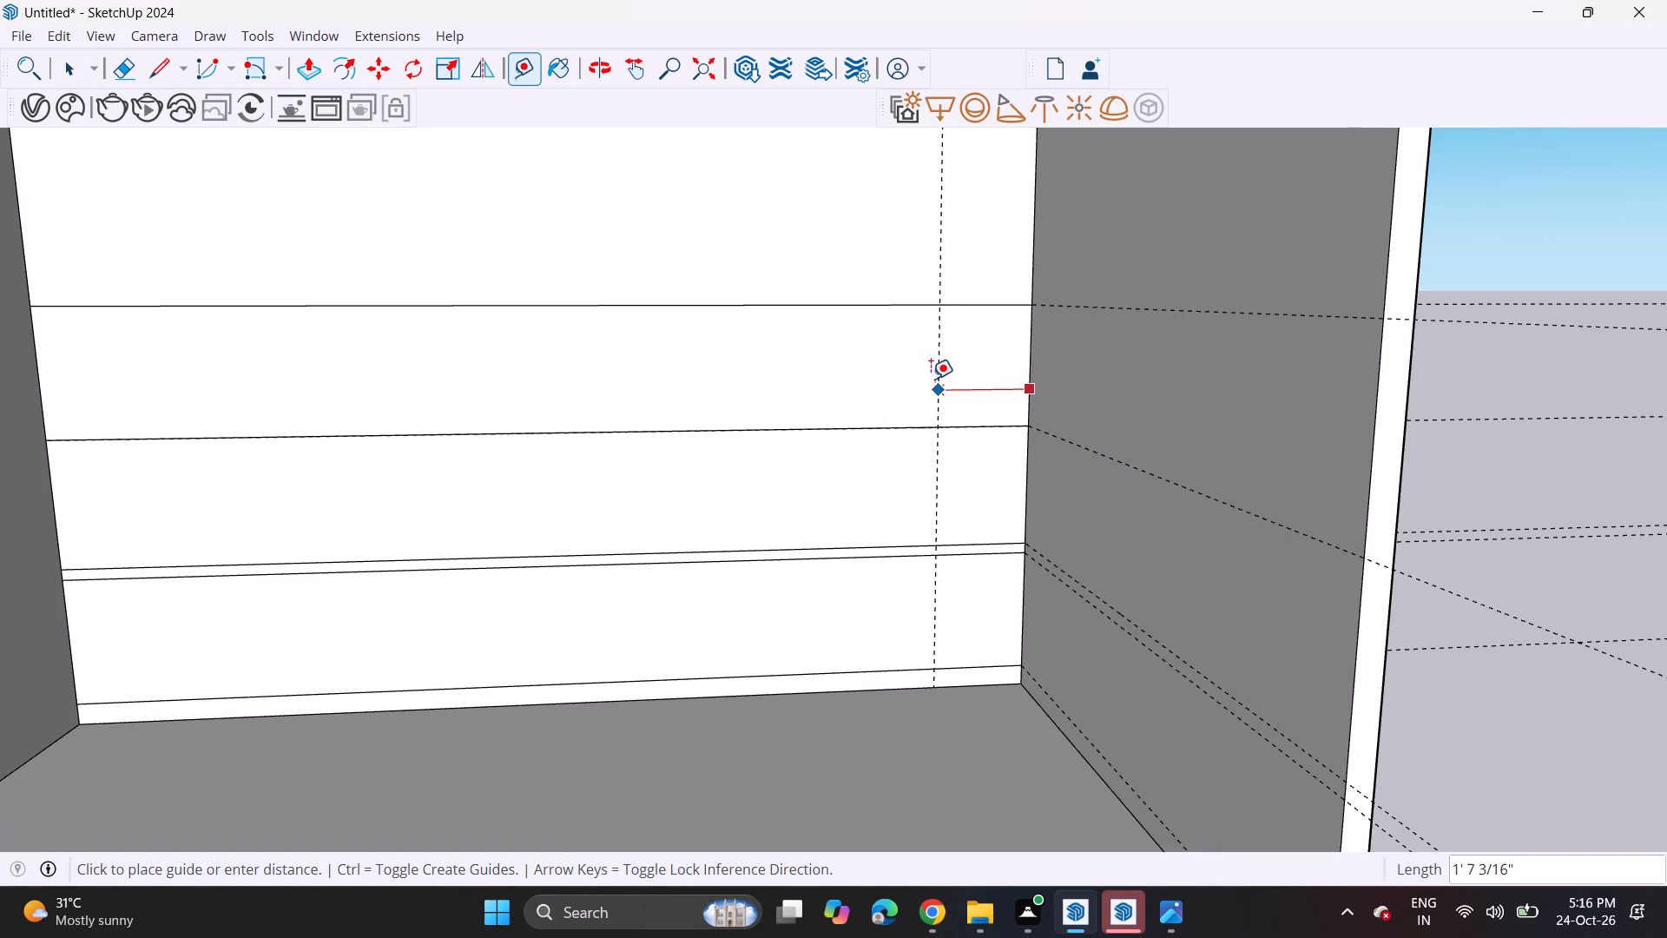
type("2'")
key("Return")
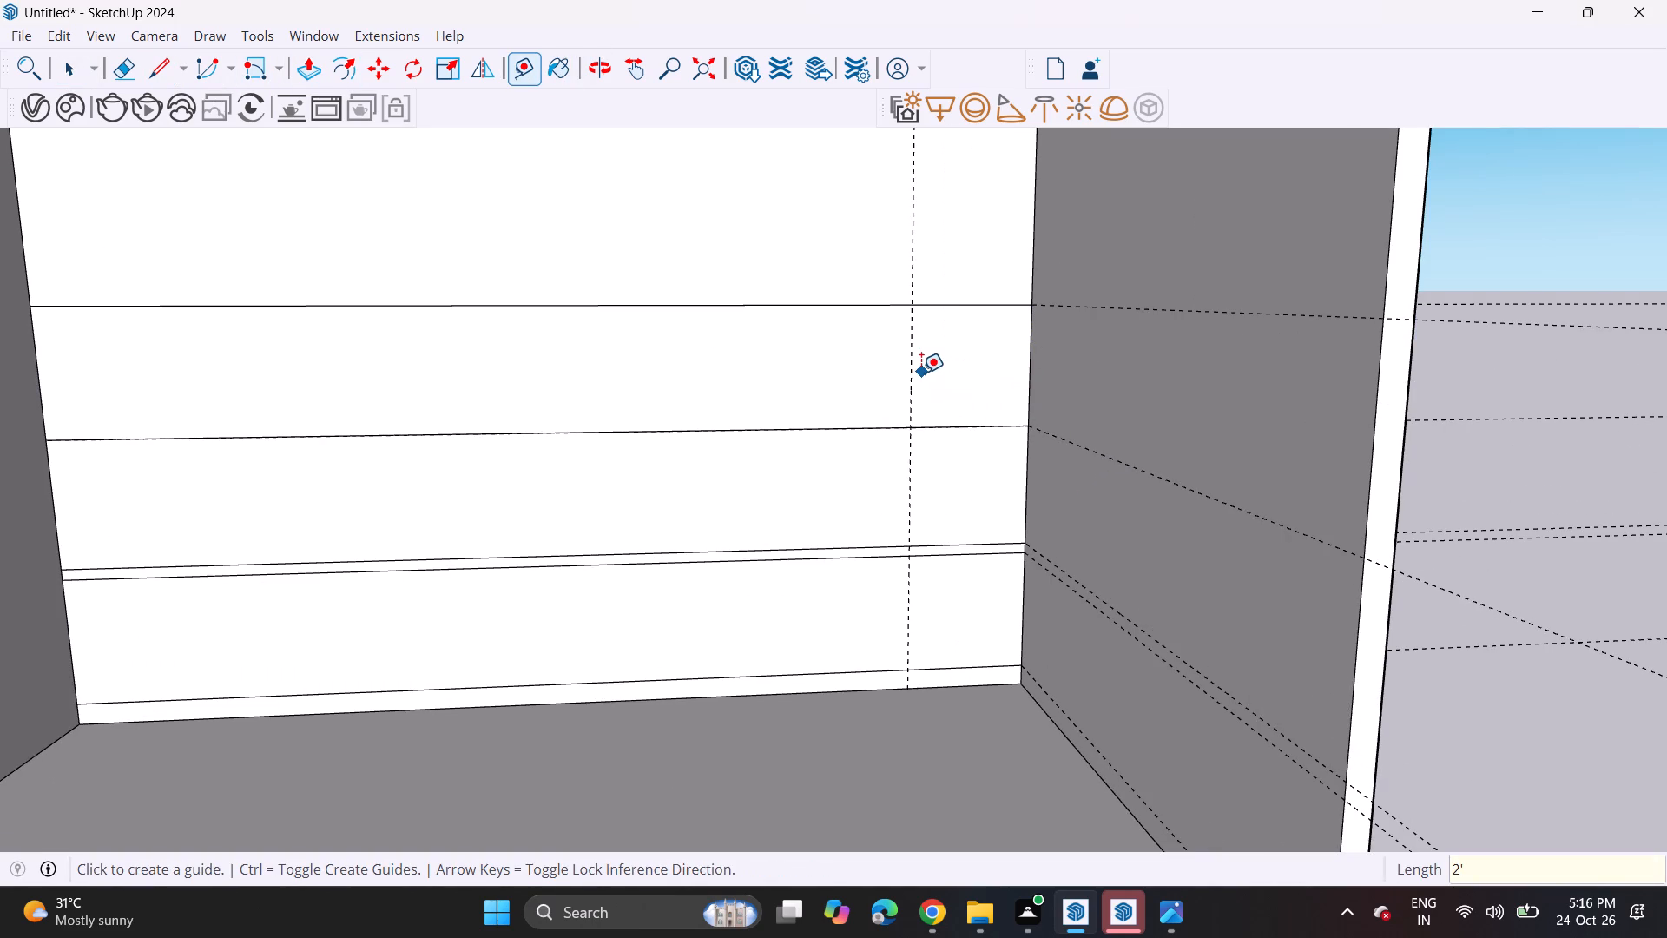
Draw full-depth rectangles on the right side wall for the 4" plinth band and the 2' base cabinet band above it.
scroll(921, 373, "down", 7)
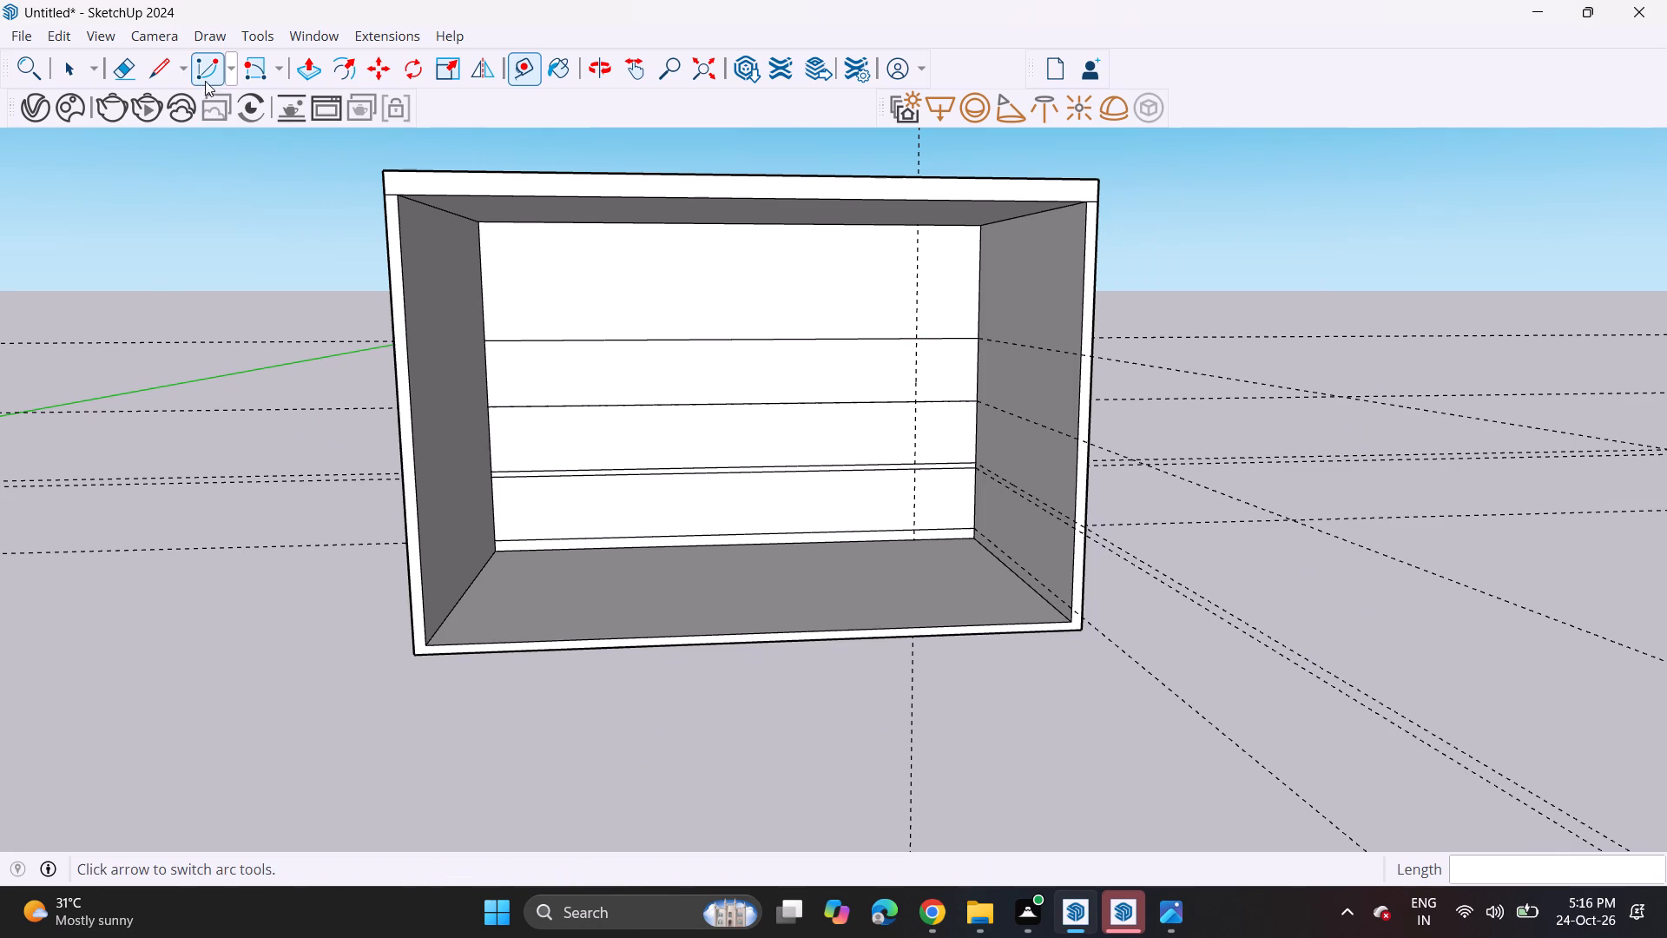
left_click(281, 71)
left_click(293, 101)
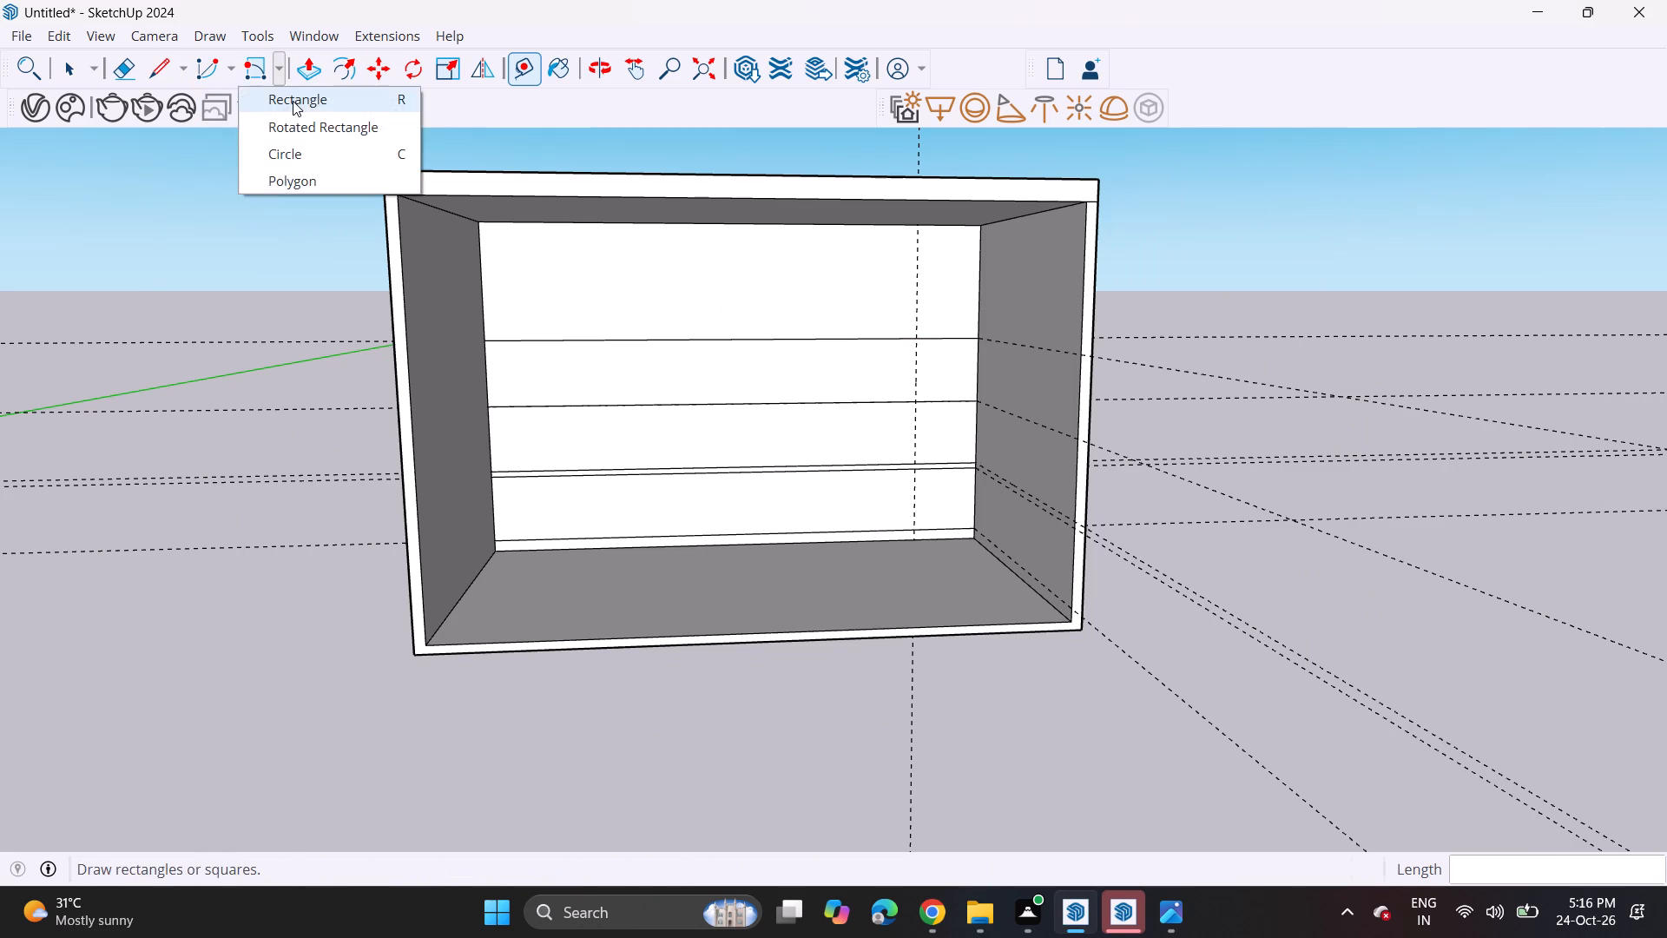
middle_click_drag(906, 578, 962, 592)
scroll(952, 566, "up", 5)
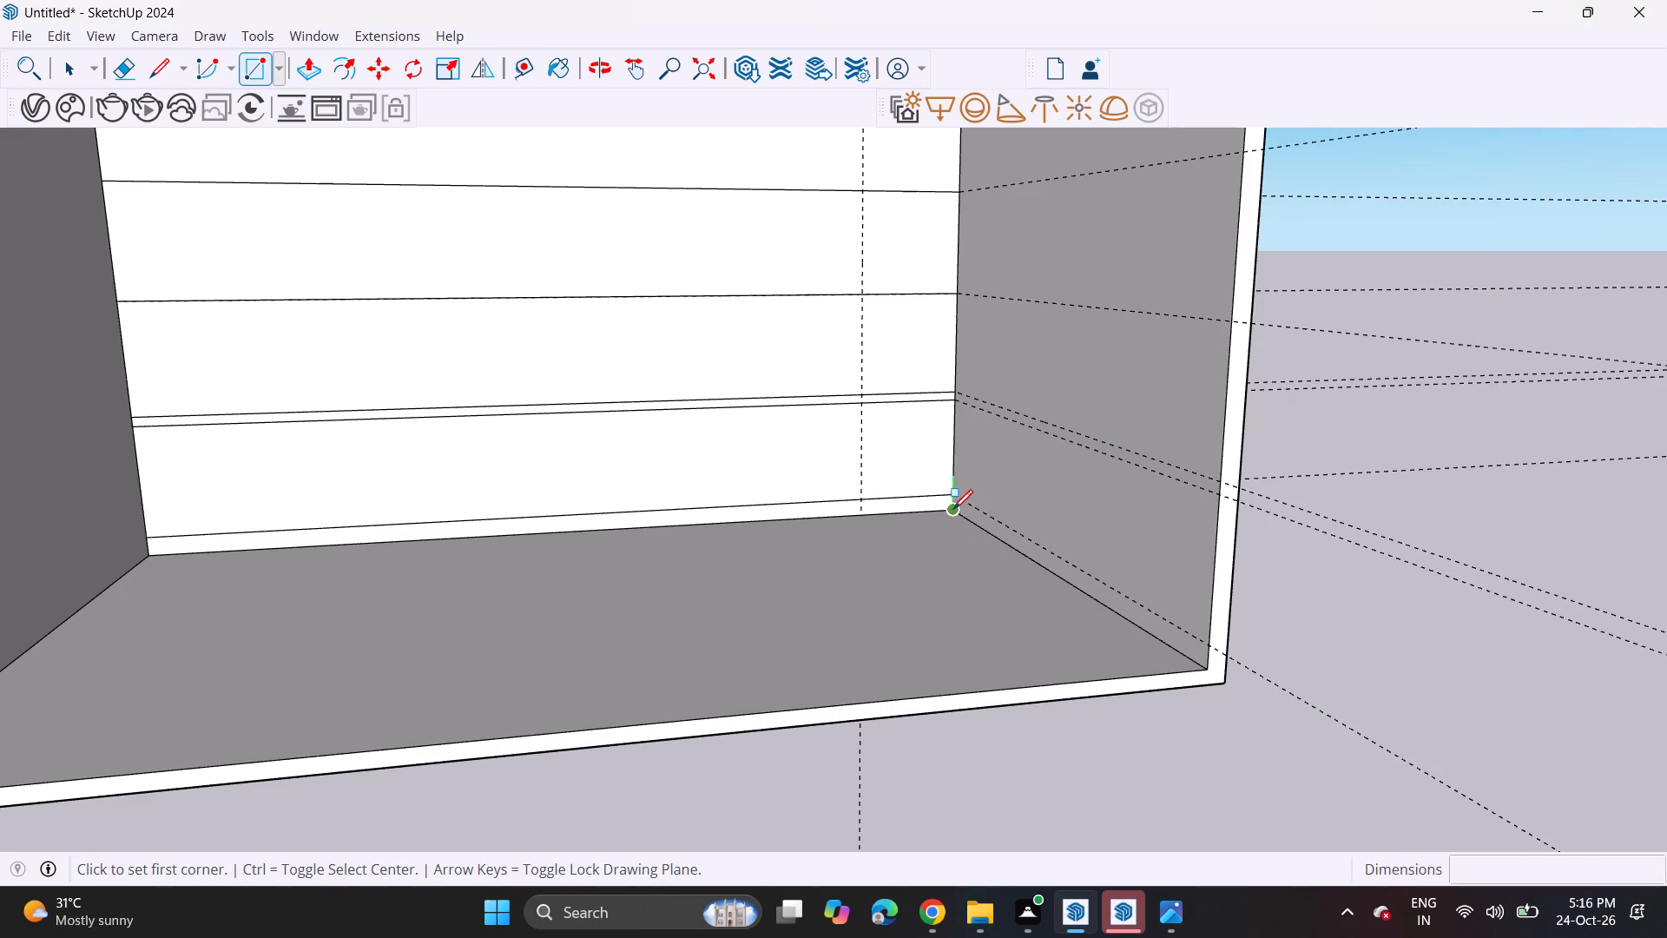
left_click(953, 509)
left_click(1218, 646)
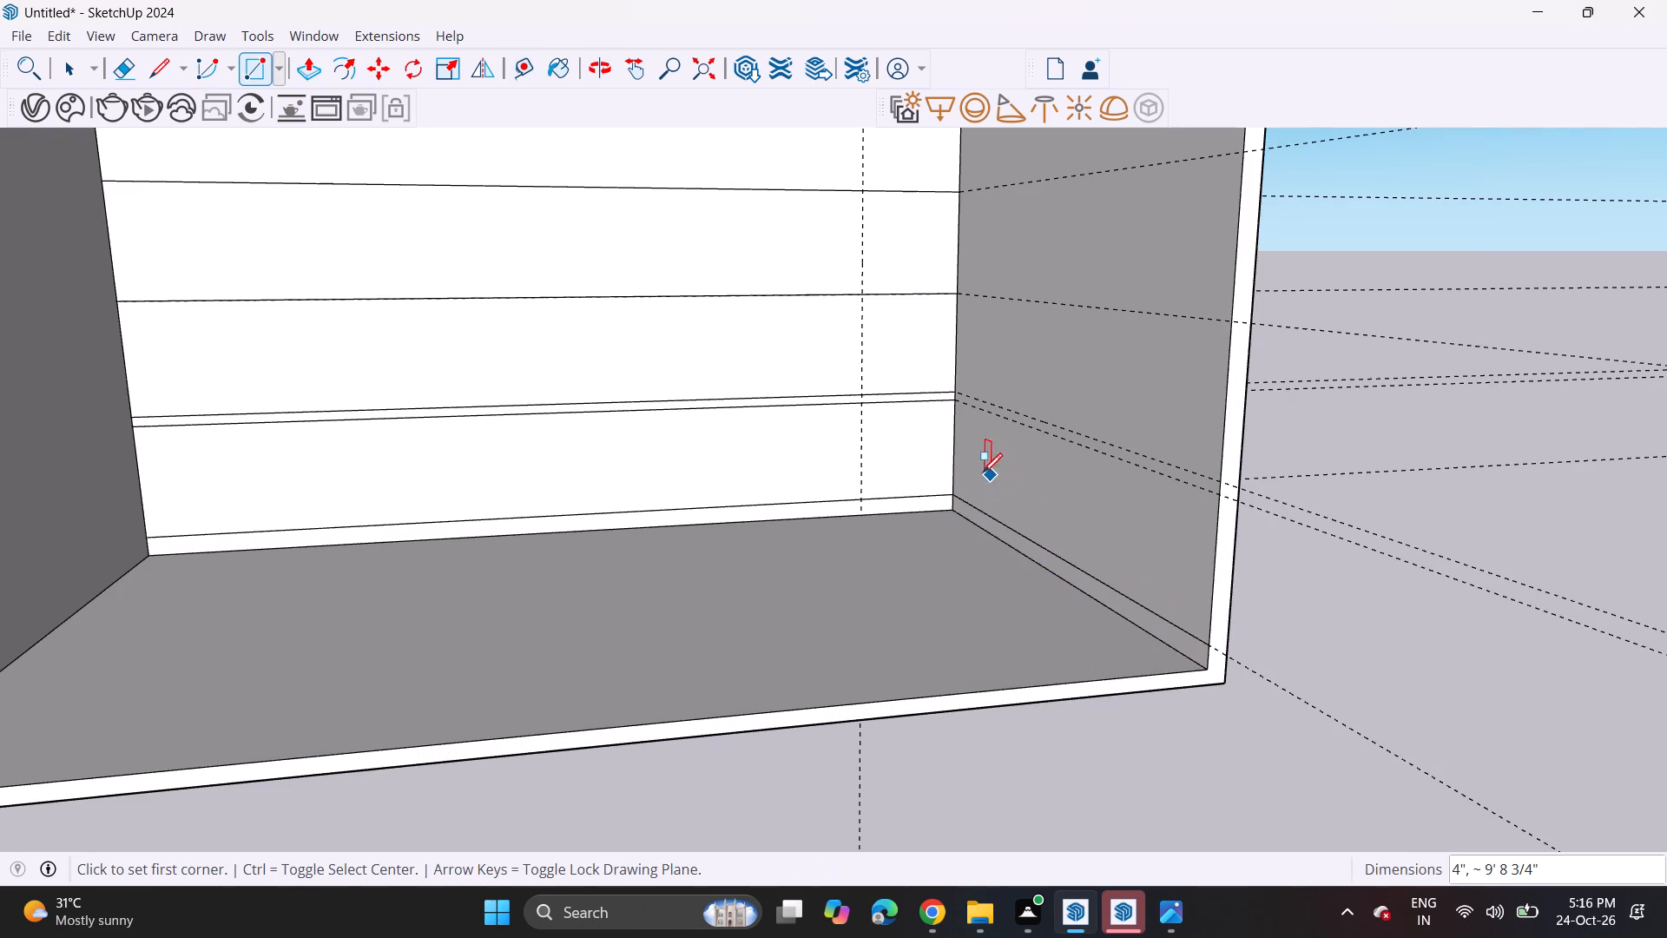
left_click(956, 491)
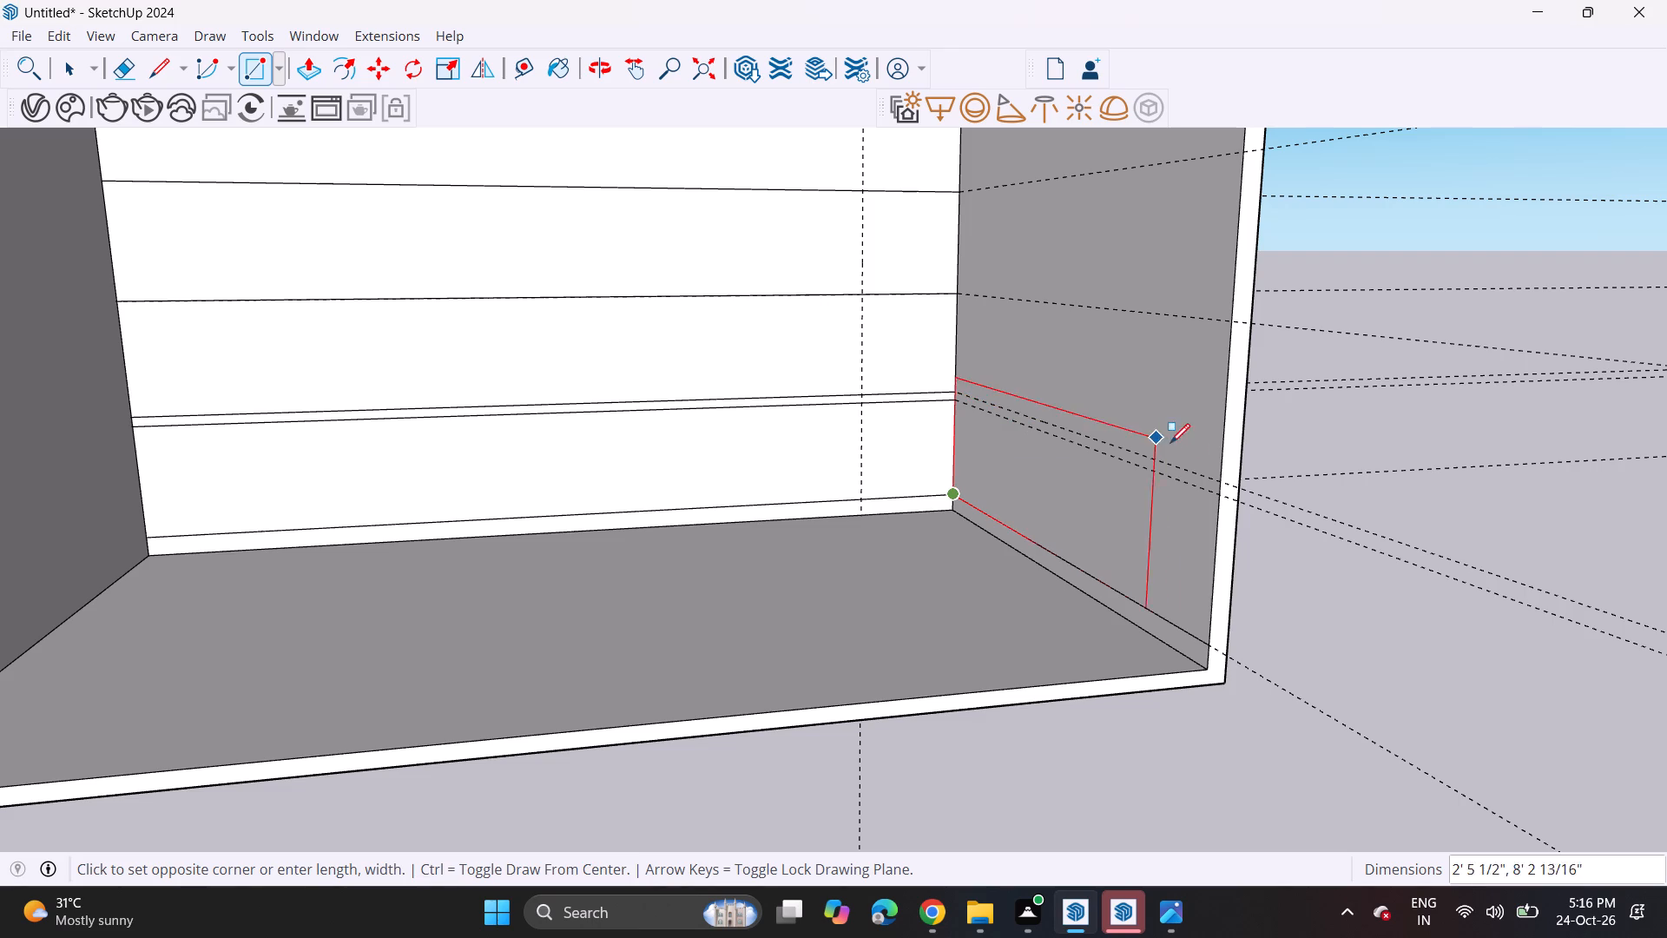
left_click(1223, 492)
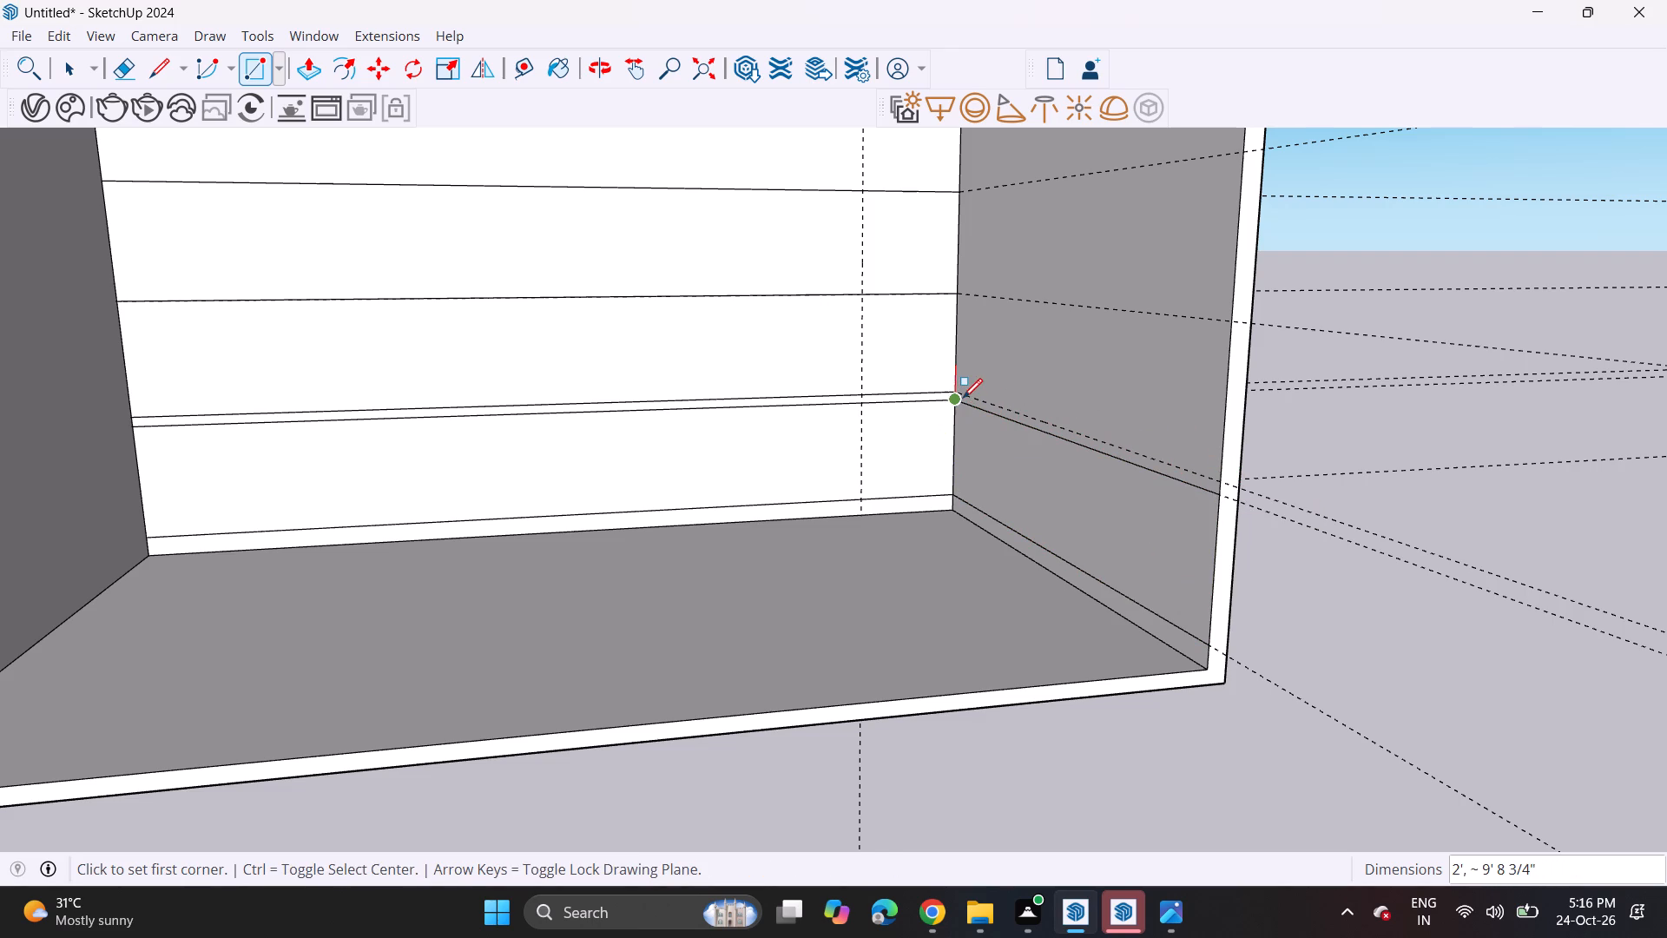
Draw full-depth rectangles on the right side wall for the 2" countertop band and the band between the two highest guides.
left_click(963, 398)
left_click(1222, 480)
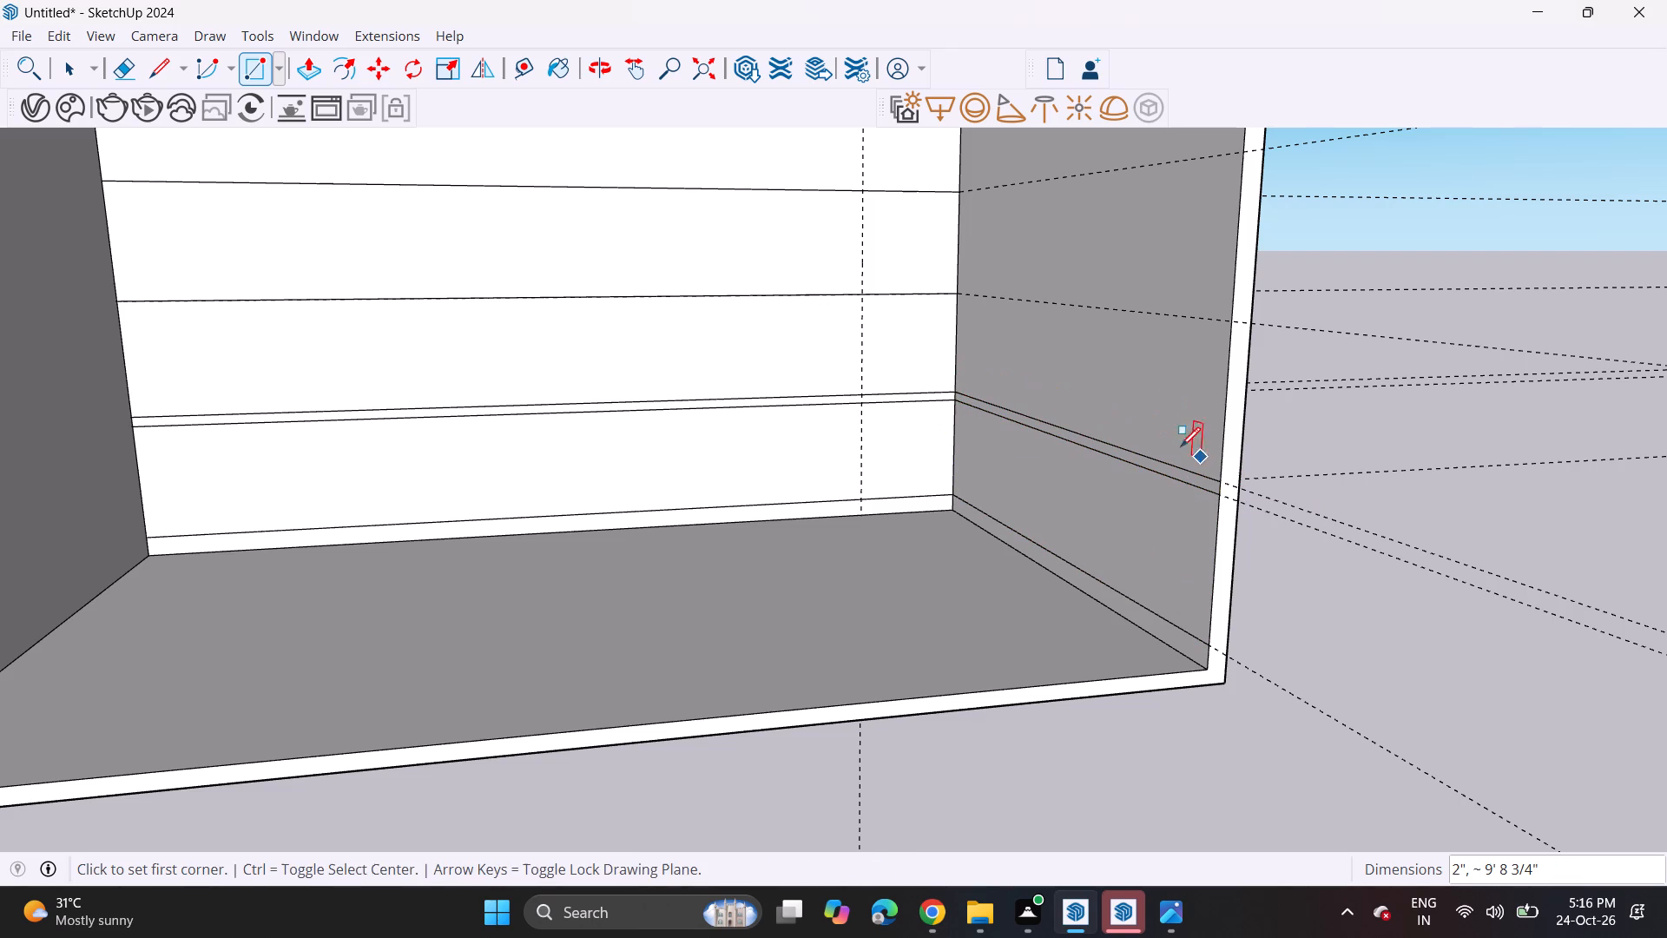
left_click(959, 289)
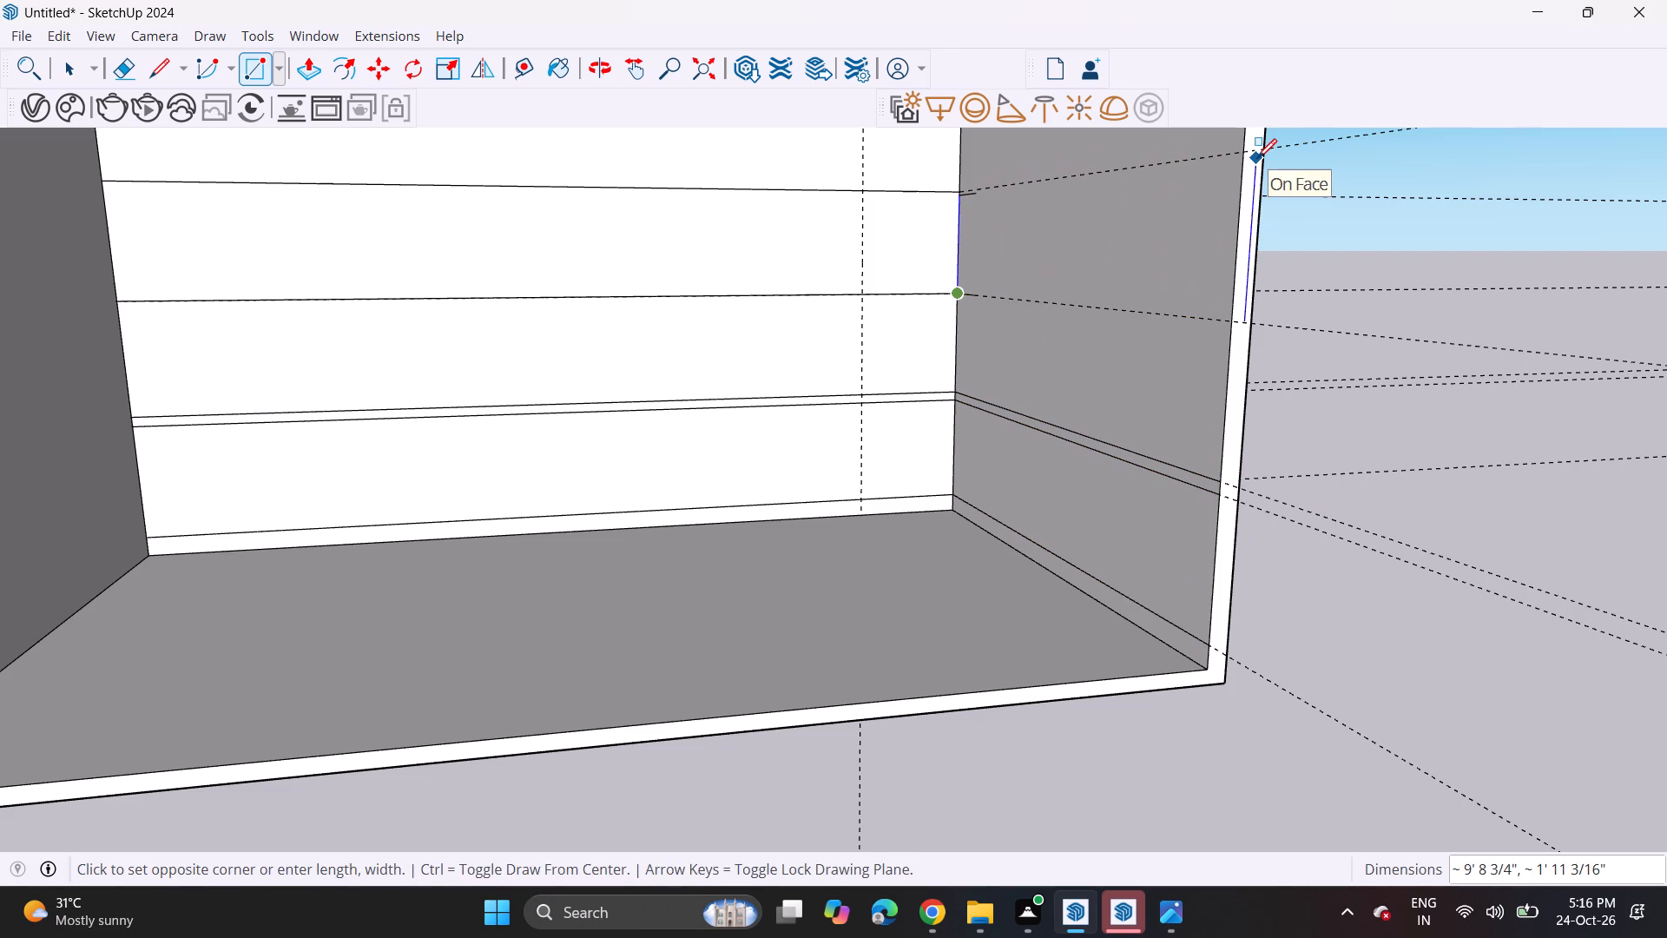
left_click(1240, 154)
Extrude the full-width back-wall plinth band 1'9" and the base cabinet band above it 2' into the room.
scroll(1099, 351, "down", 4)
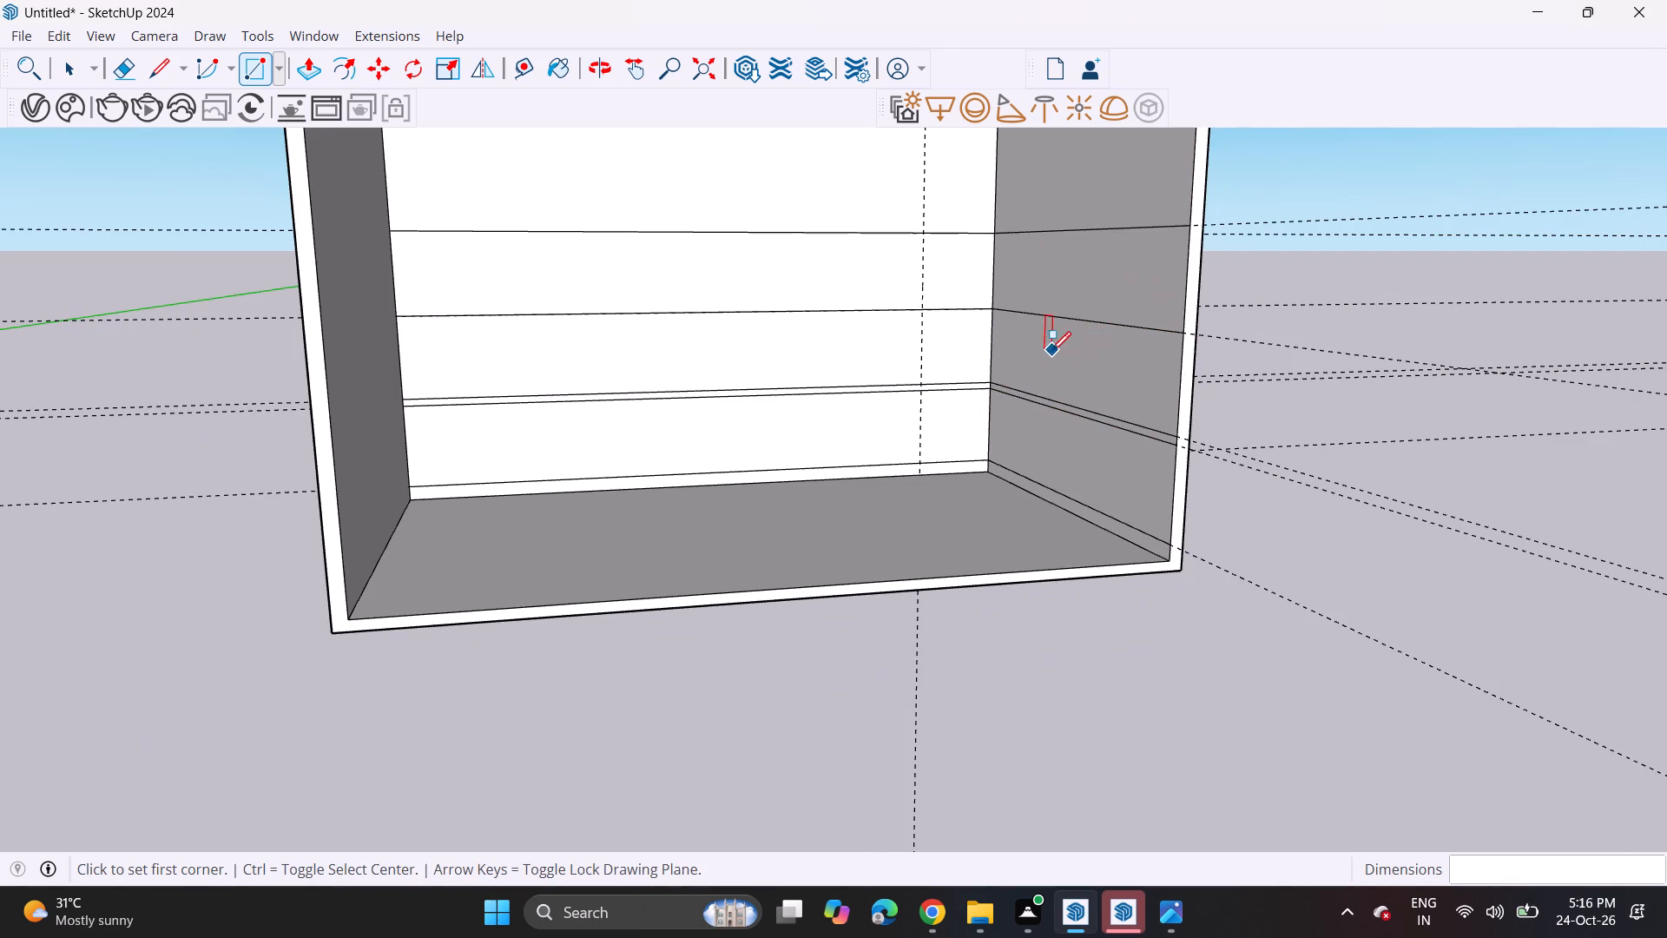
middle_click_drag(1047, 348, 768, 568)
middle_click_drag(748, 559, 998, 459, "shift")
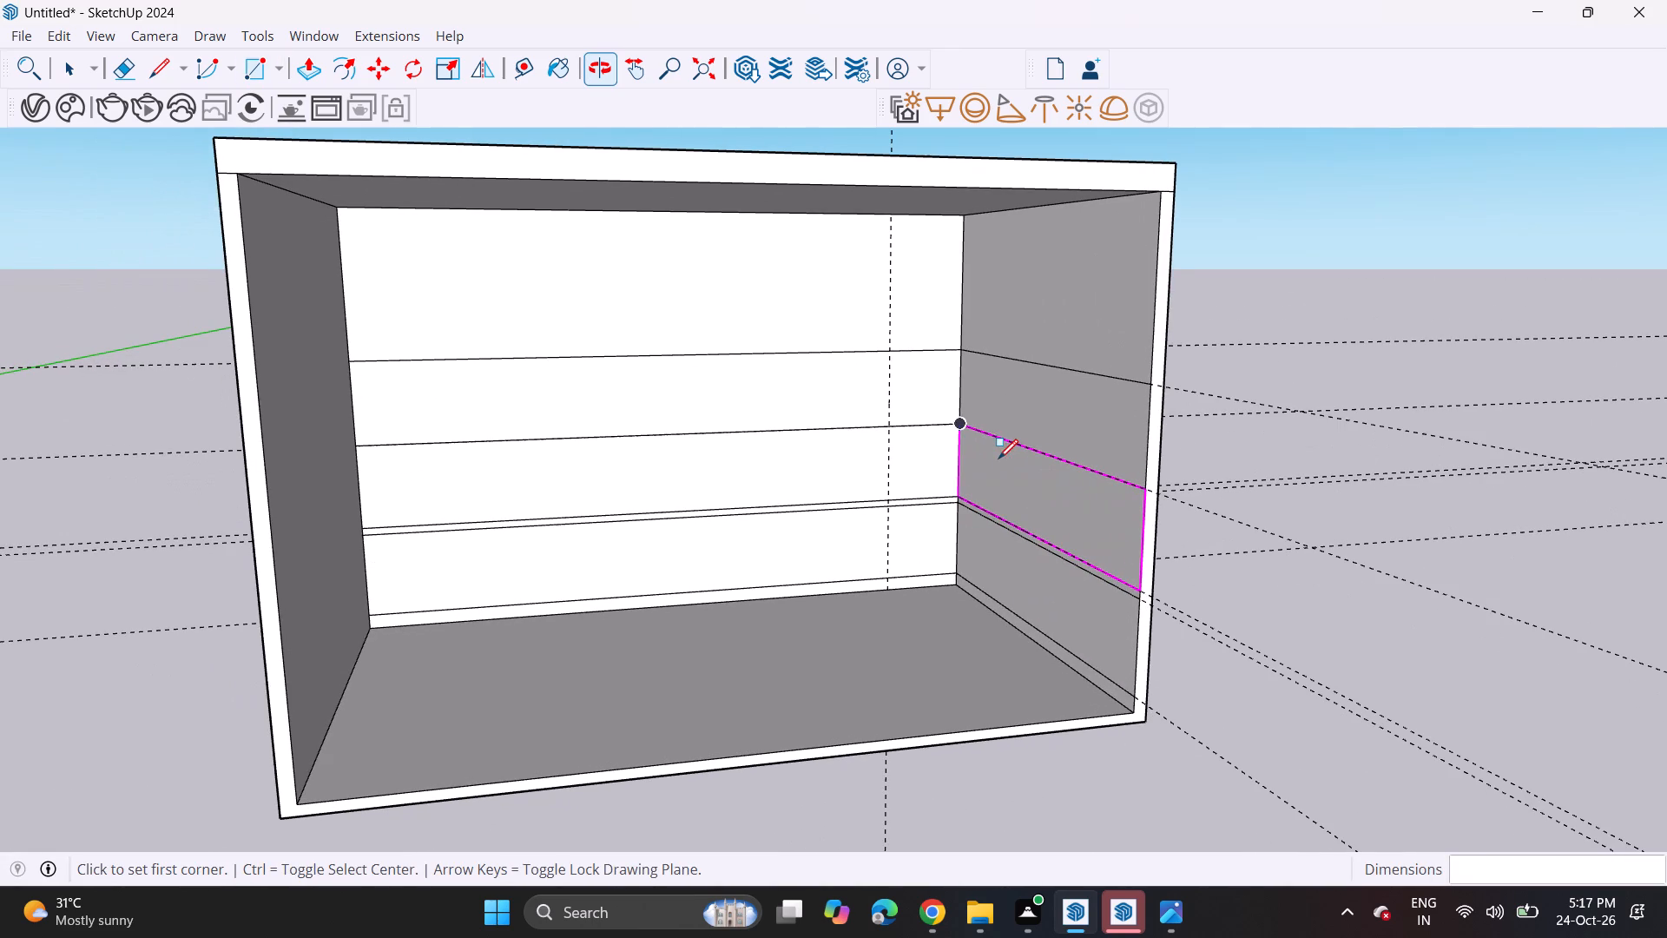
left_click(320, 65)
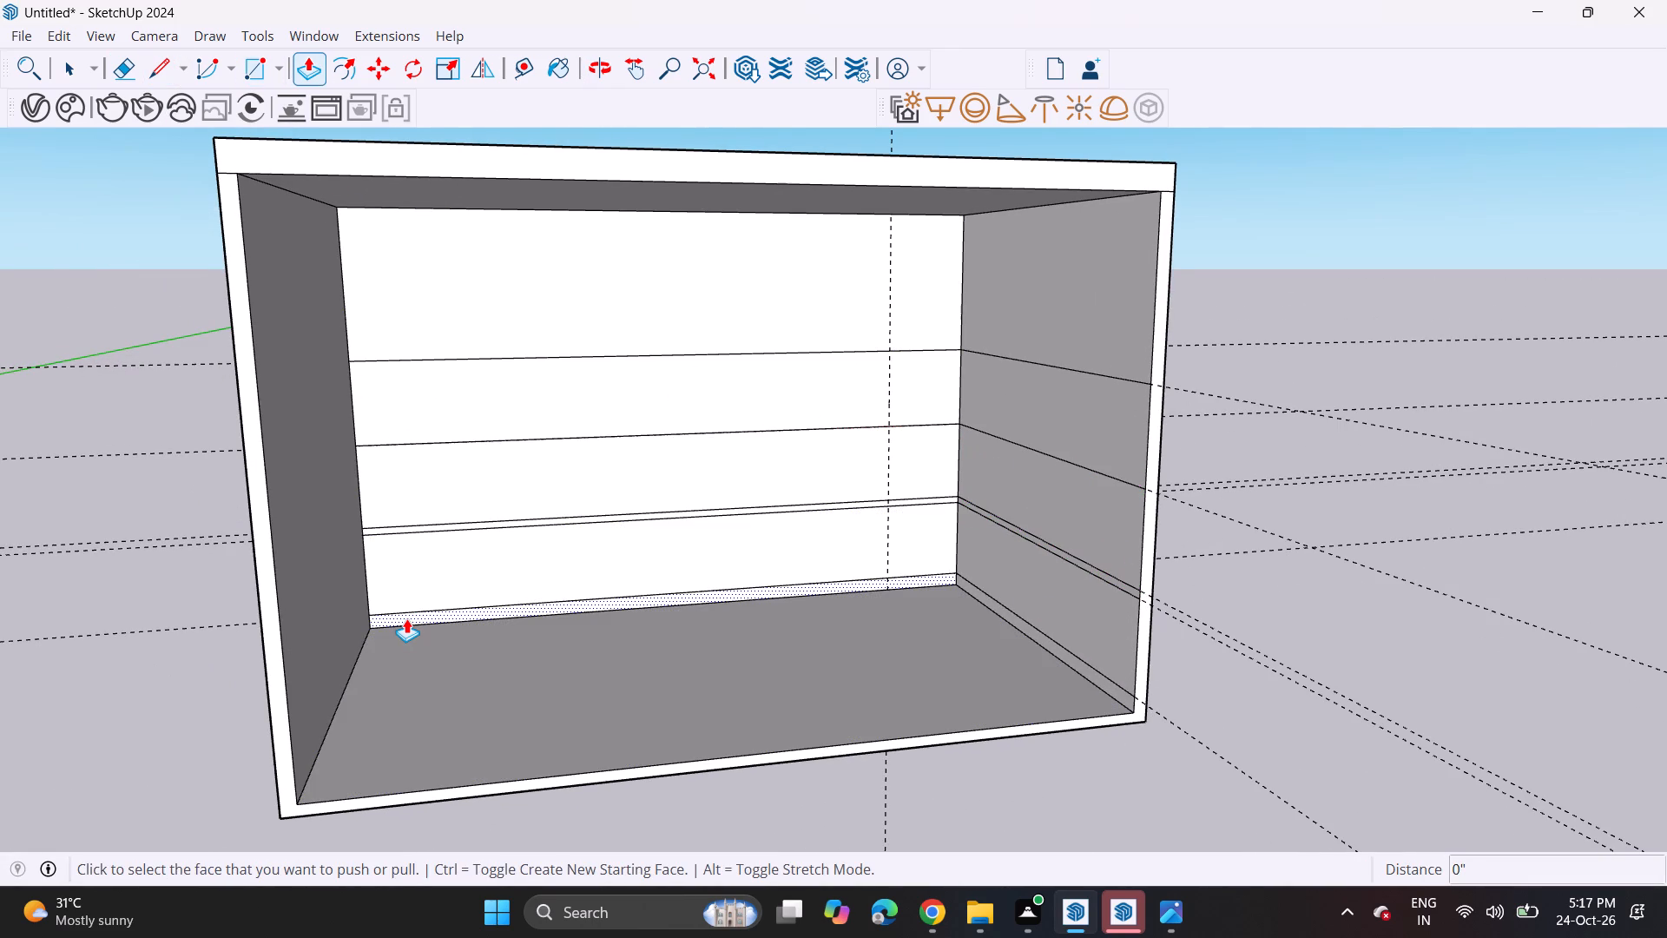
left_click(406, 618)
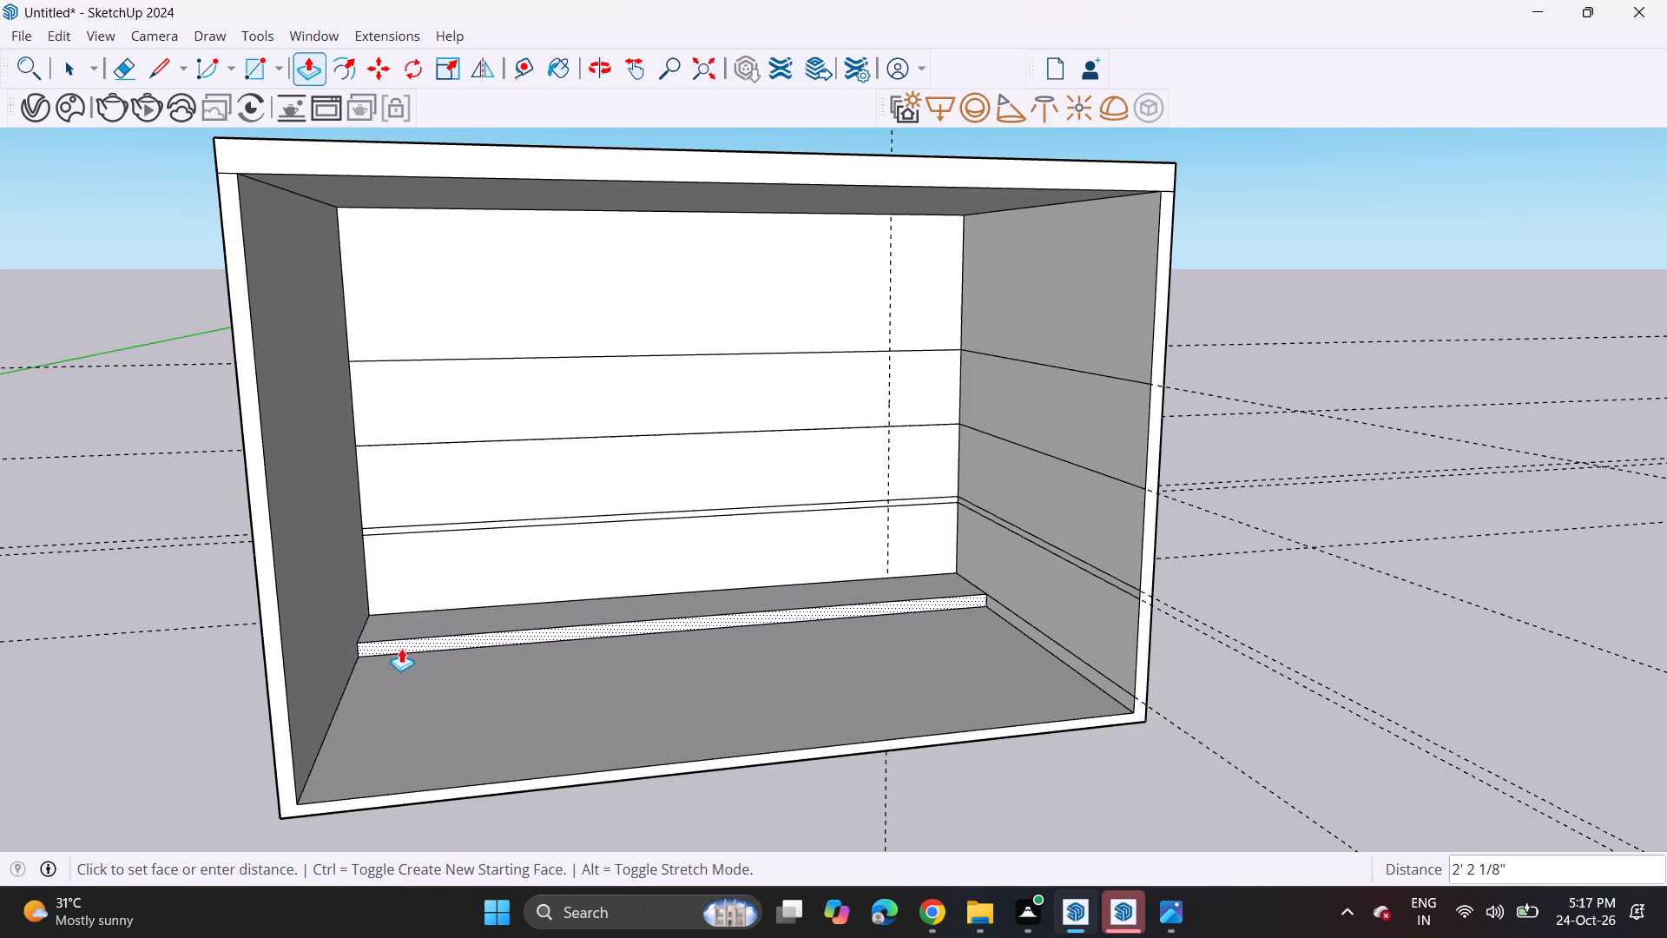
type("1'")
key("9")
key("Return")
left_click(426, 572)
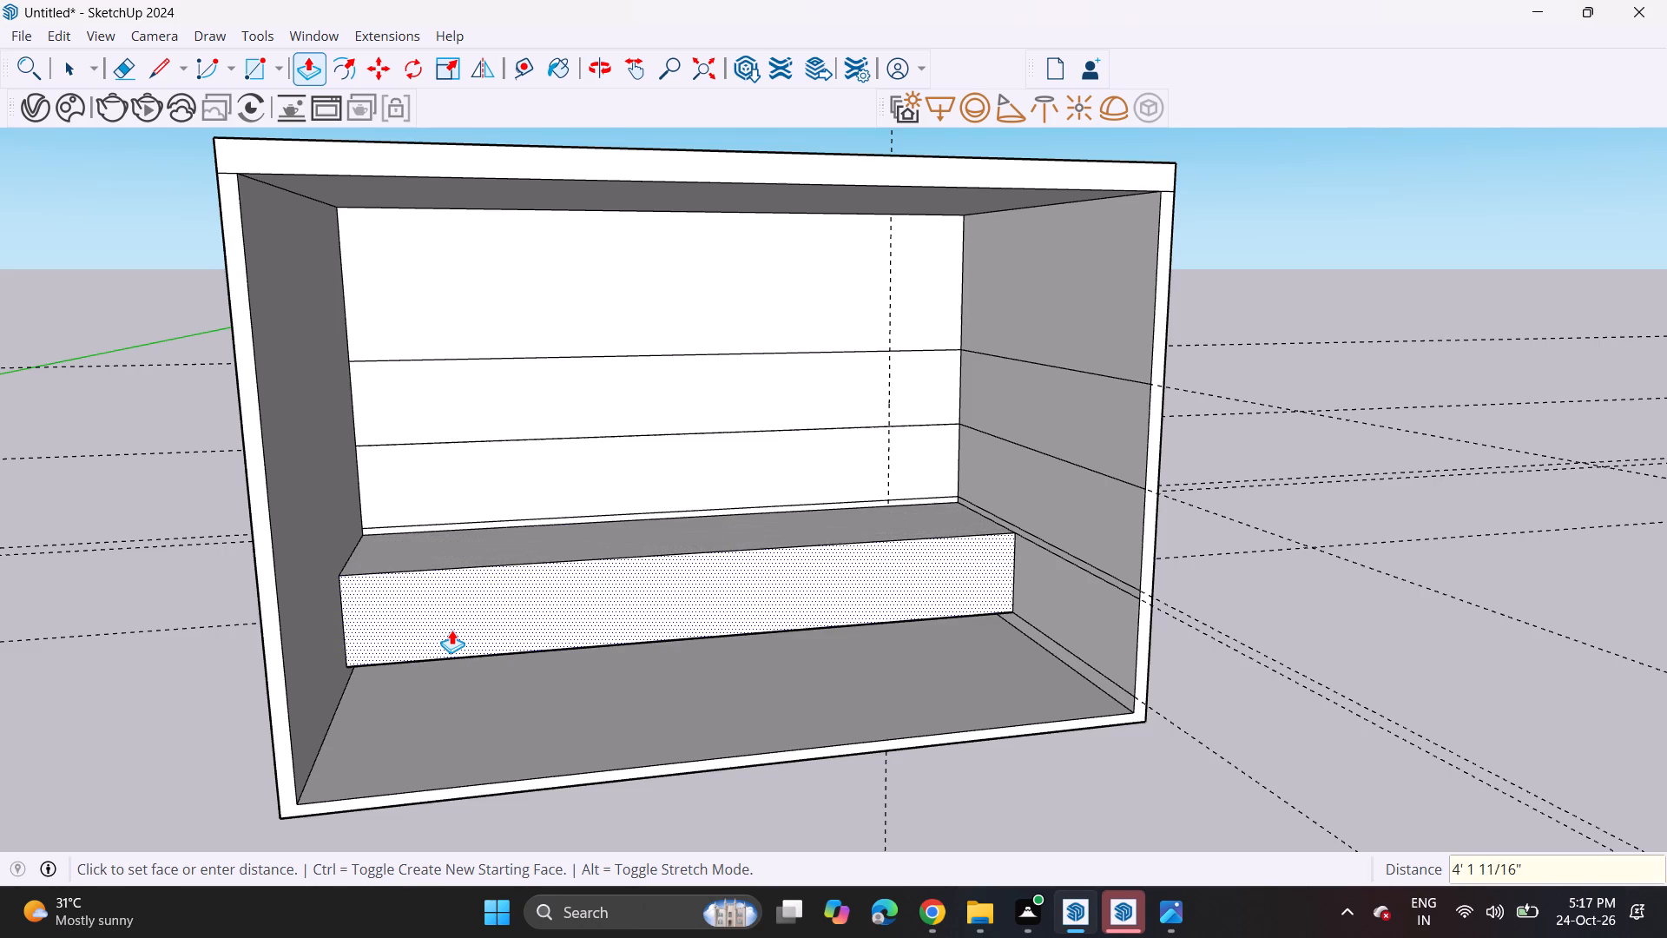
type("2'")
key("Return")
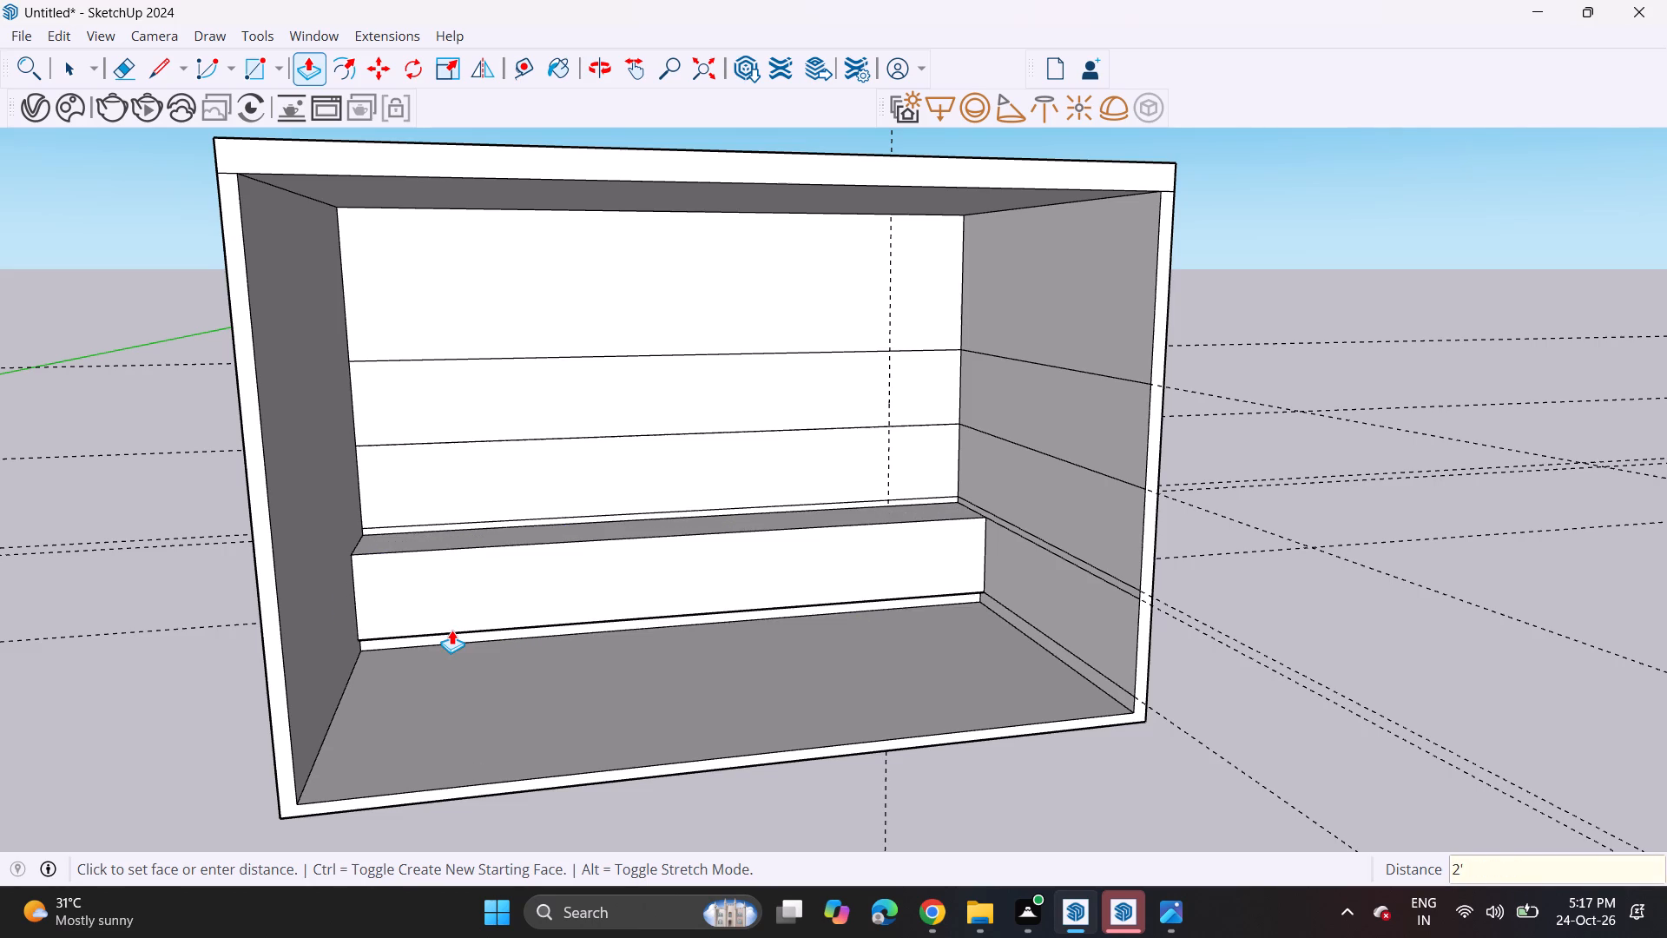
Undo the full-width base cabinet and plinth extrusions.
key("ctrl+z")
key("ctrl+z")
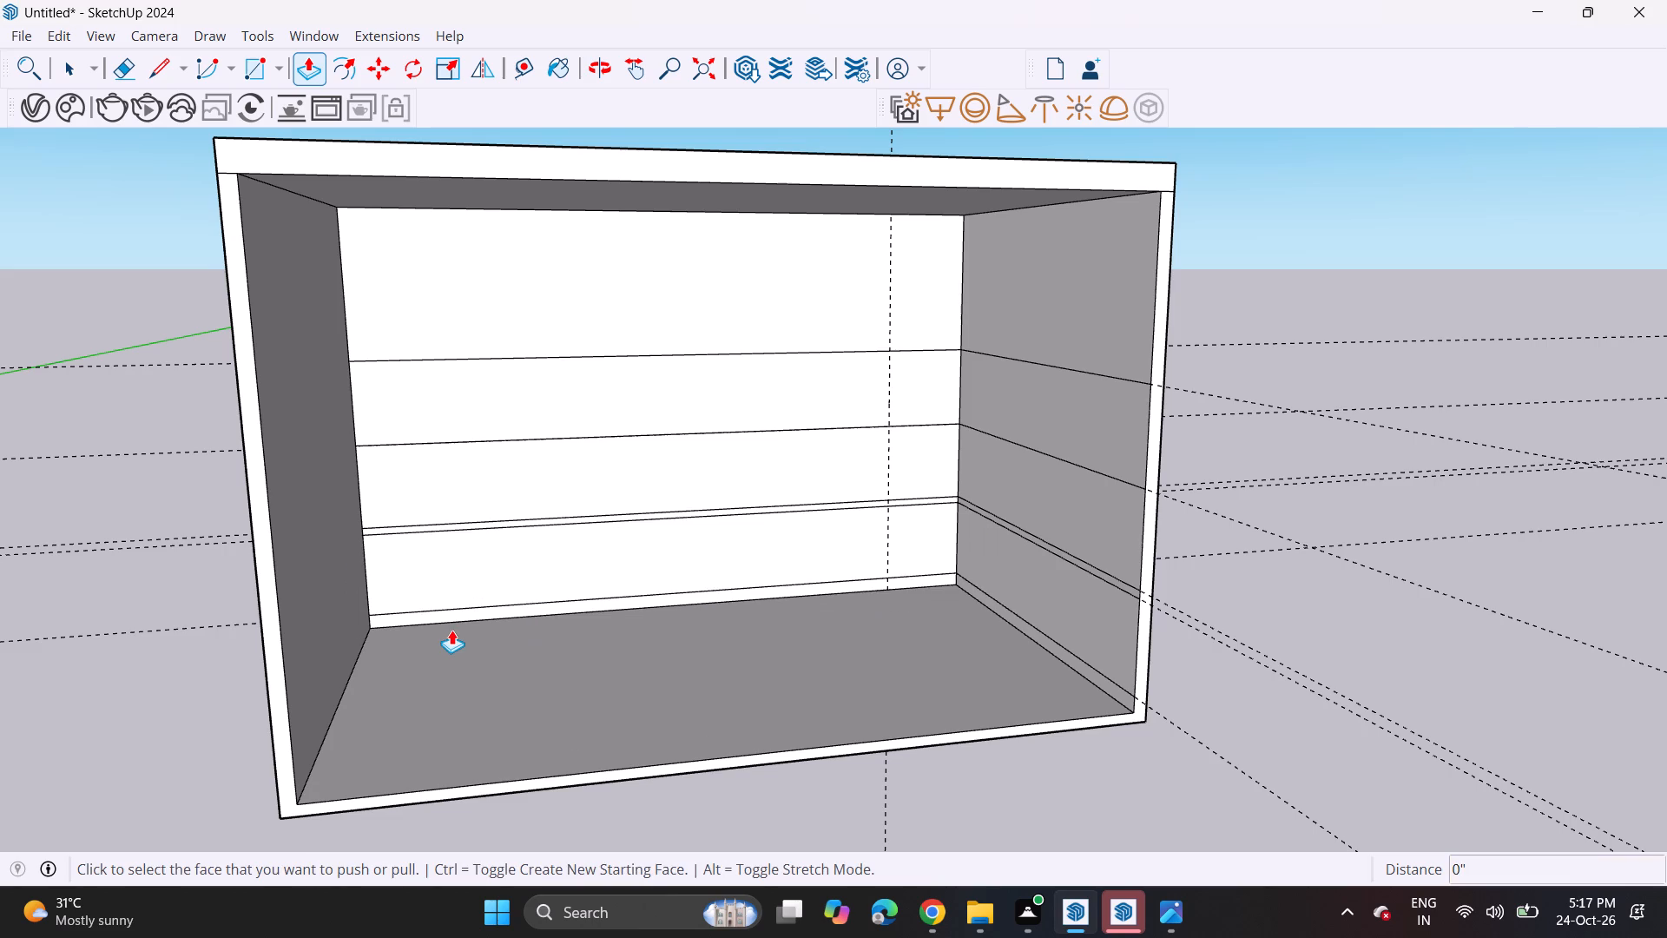
Draw a 2'6" vertical line along the back-wall guide from the top of the 2" countertop band to the floor.
left_click(176, 79)
left_click(155, 74)
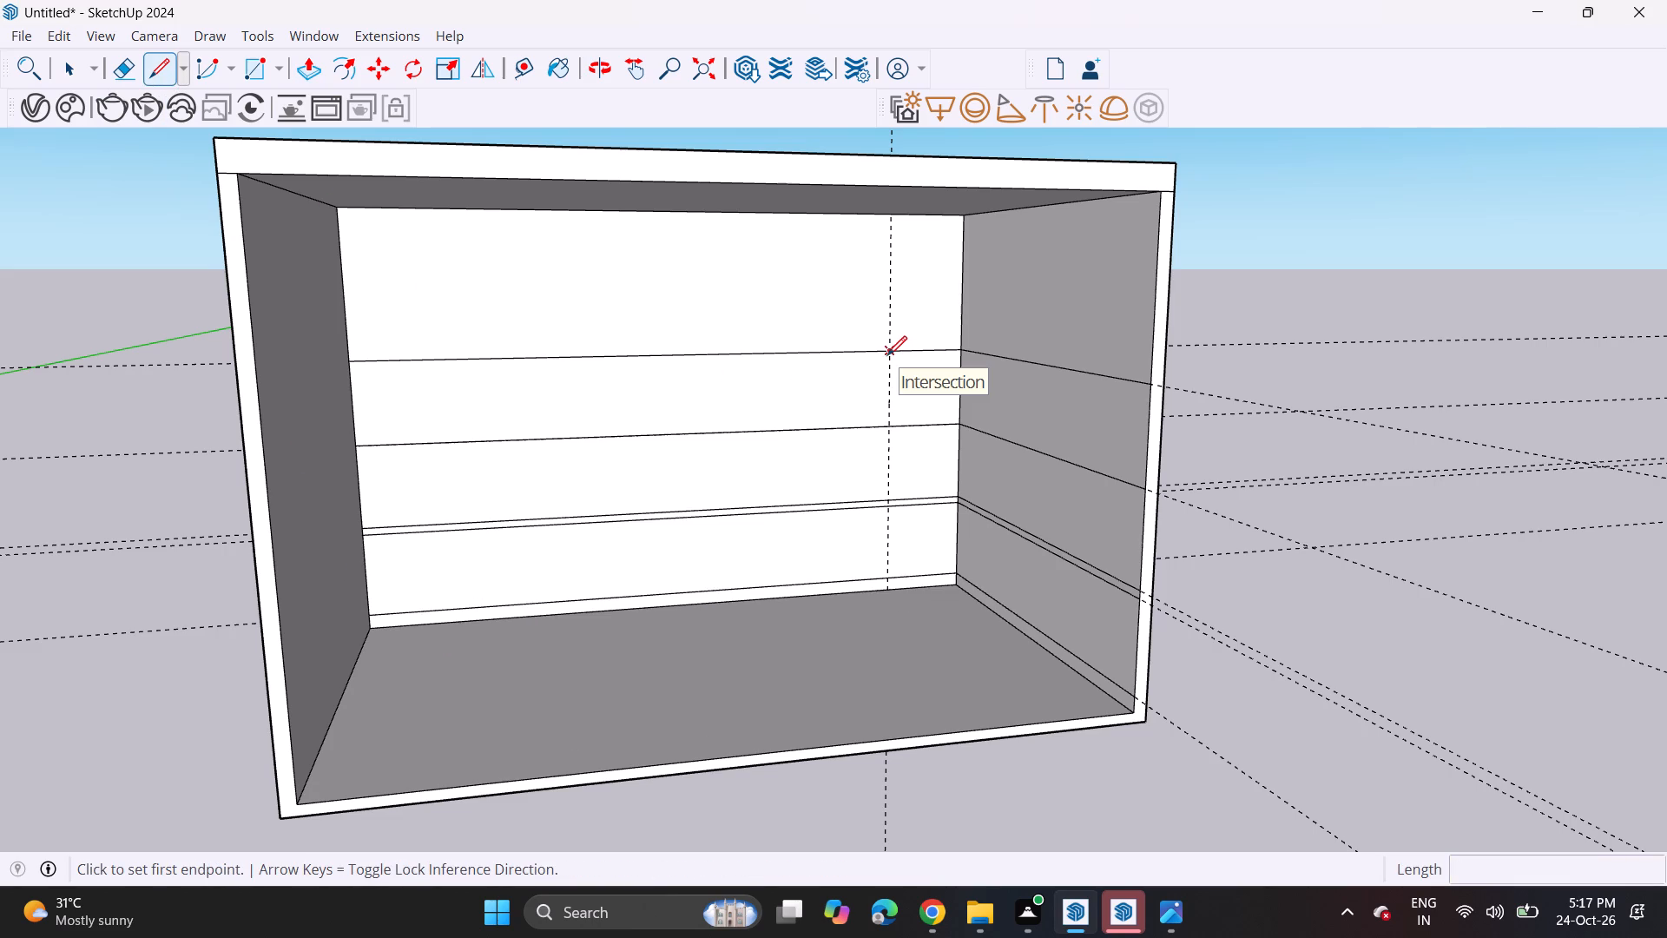
left_click(889, 497)
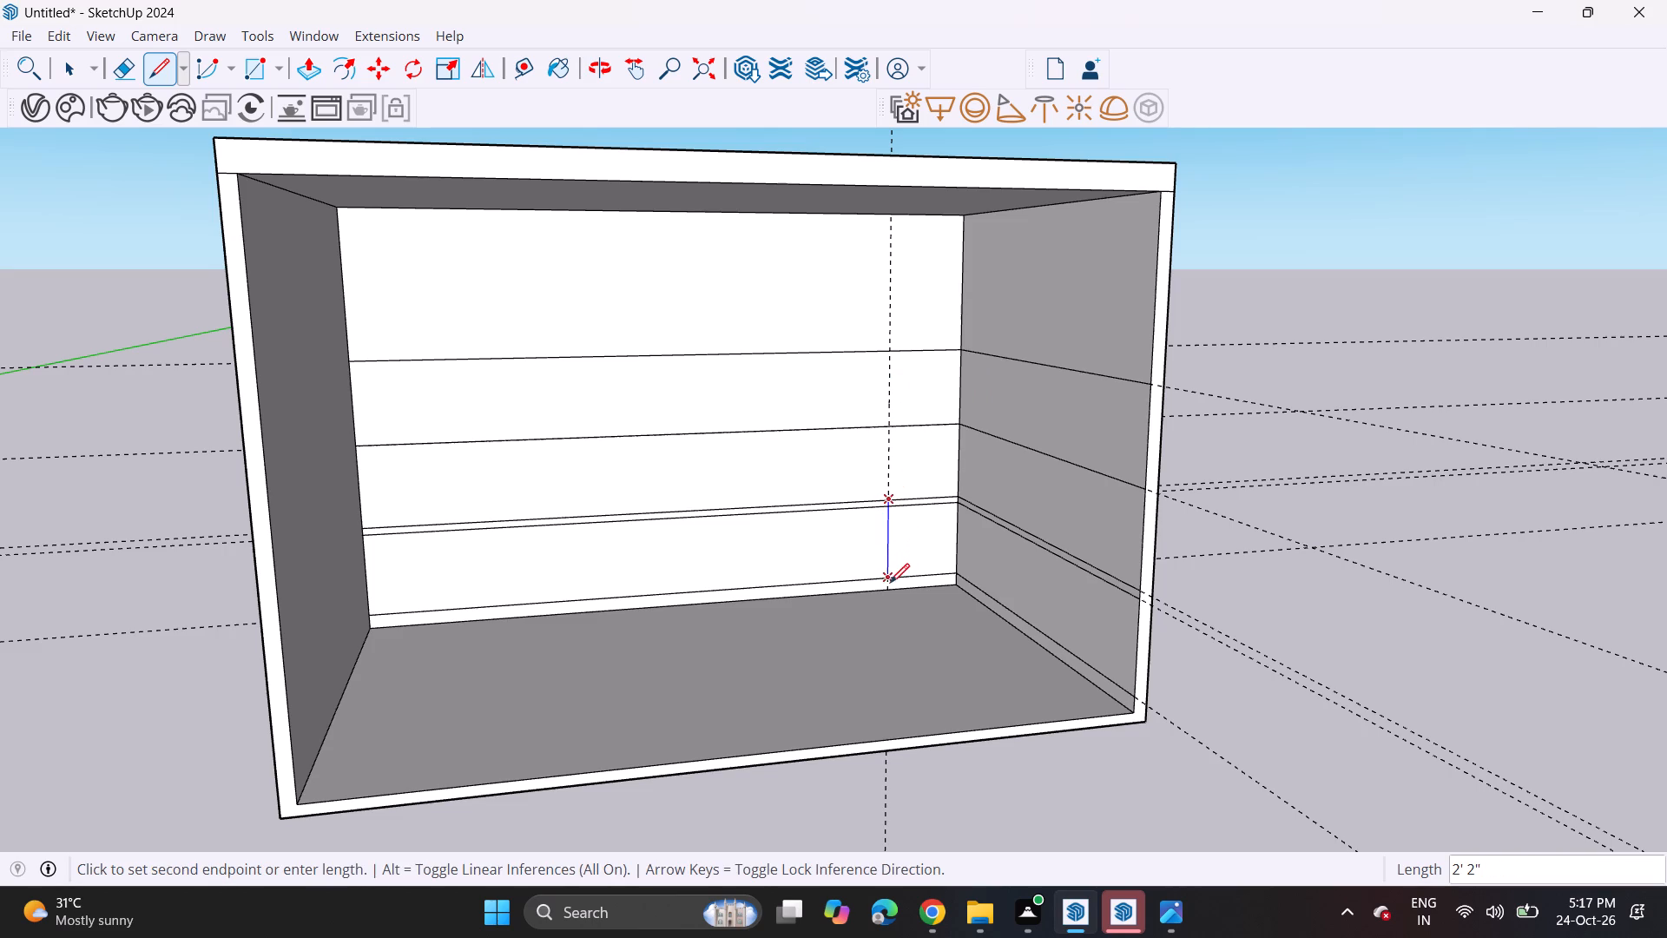
left_click(889, 589)
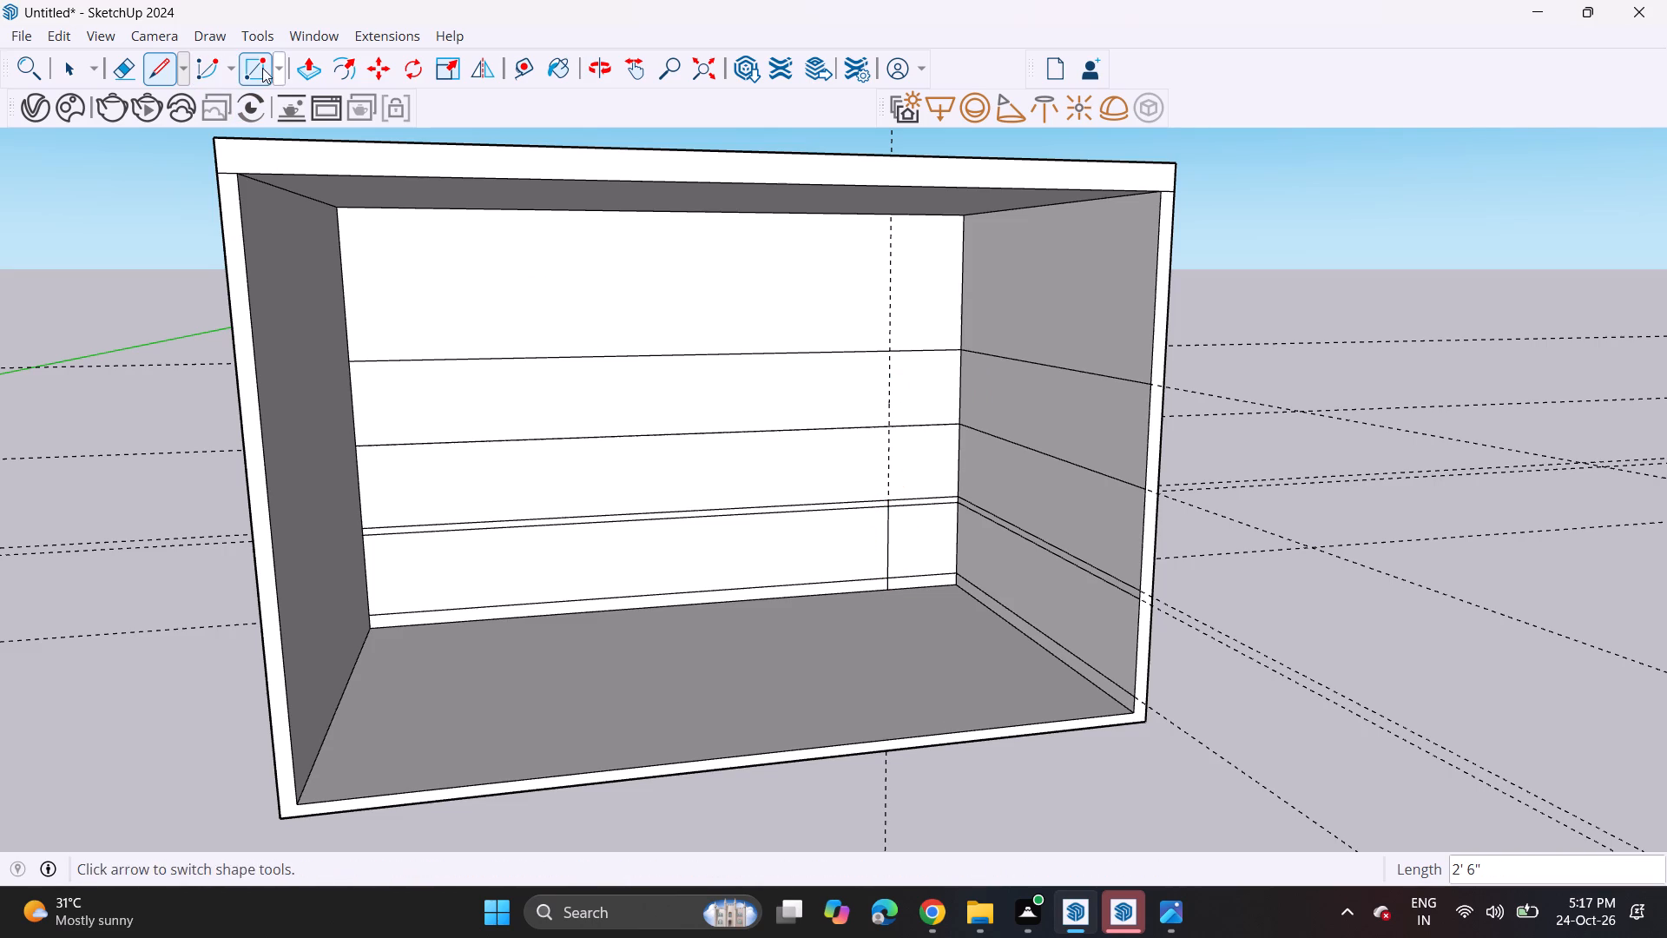
Extrude the long part of the back-wall plinth band, up to the dividing line, 1'9" into the room.
left_click(306, 80)
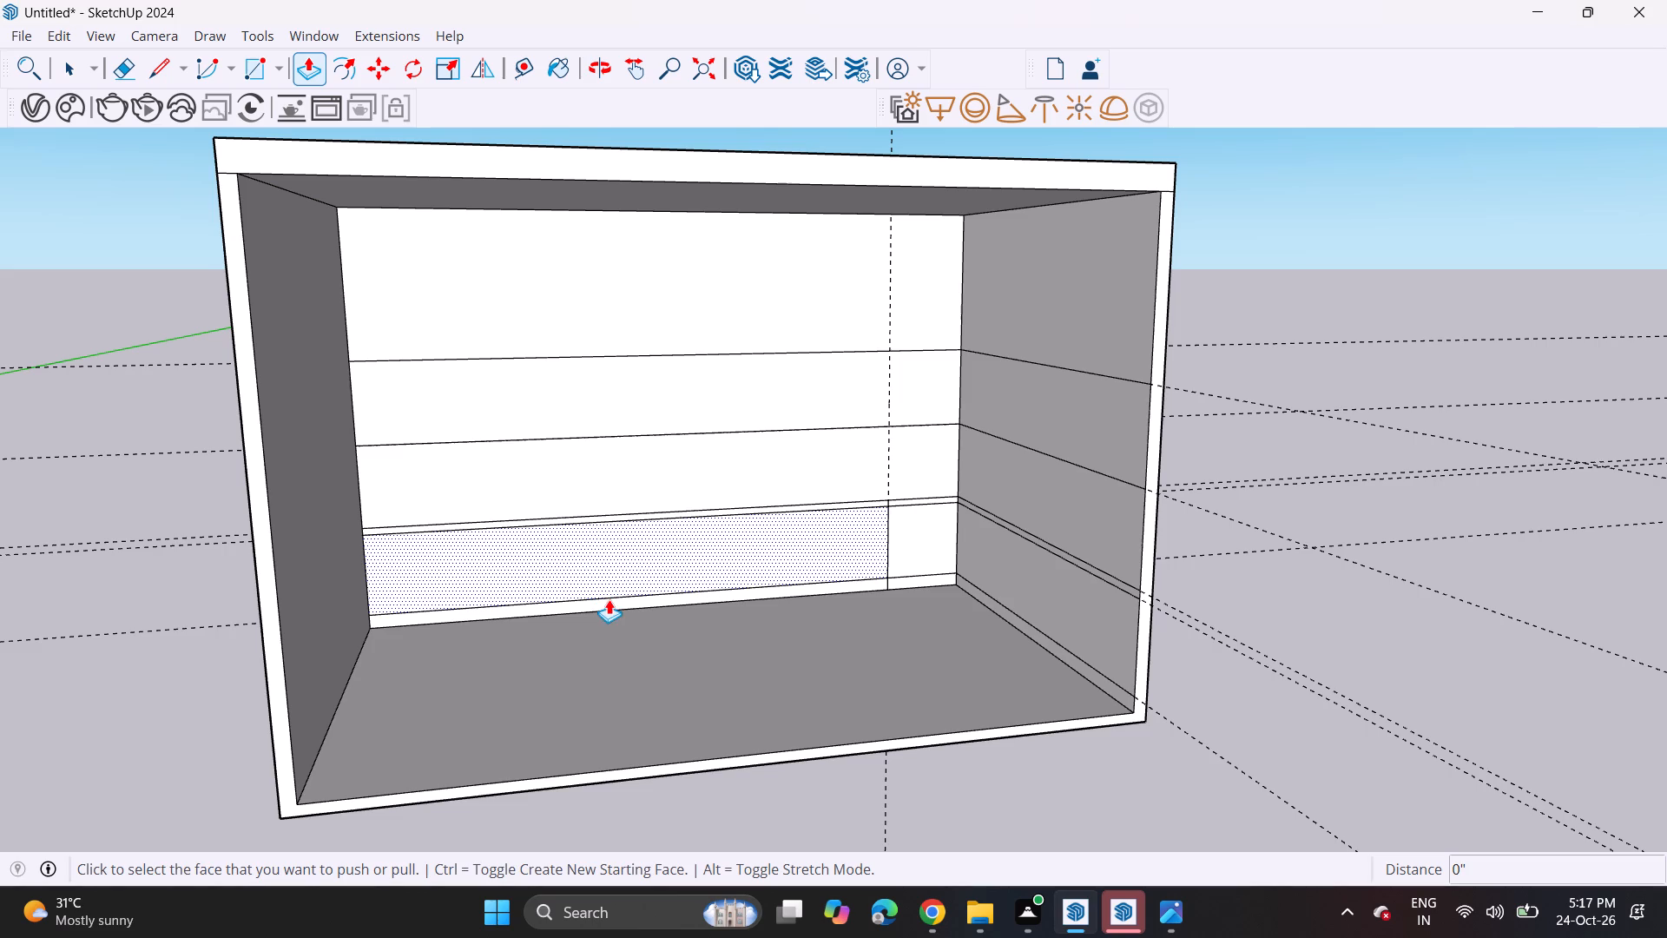
left_click(612, 605)
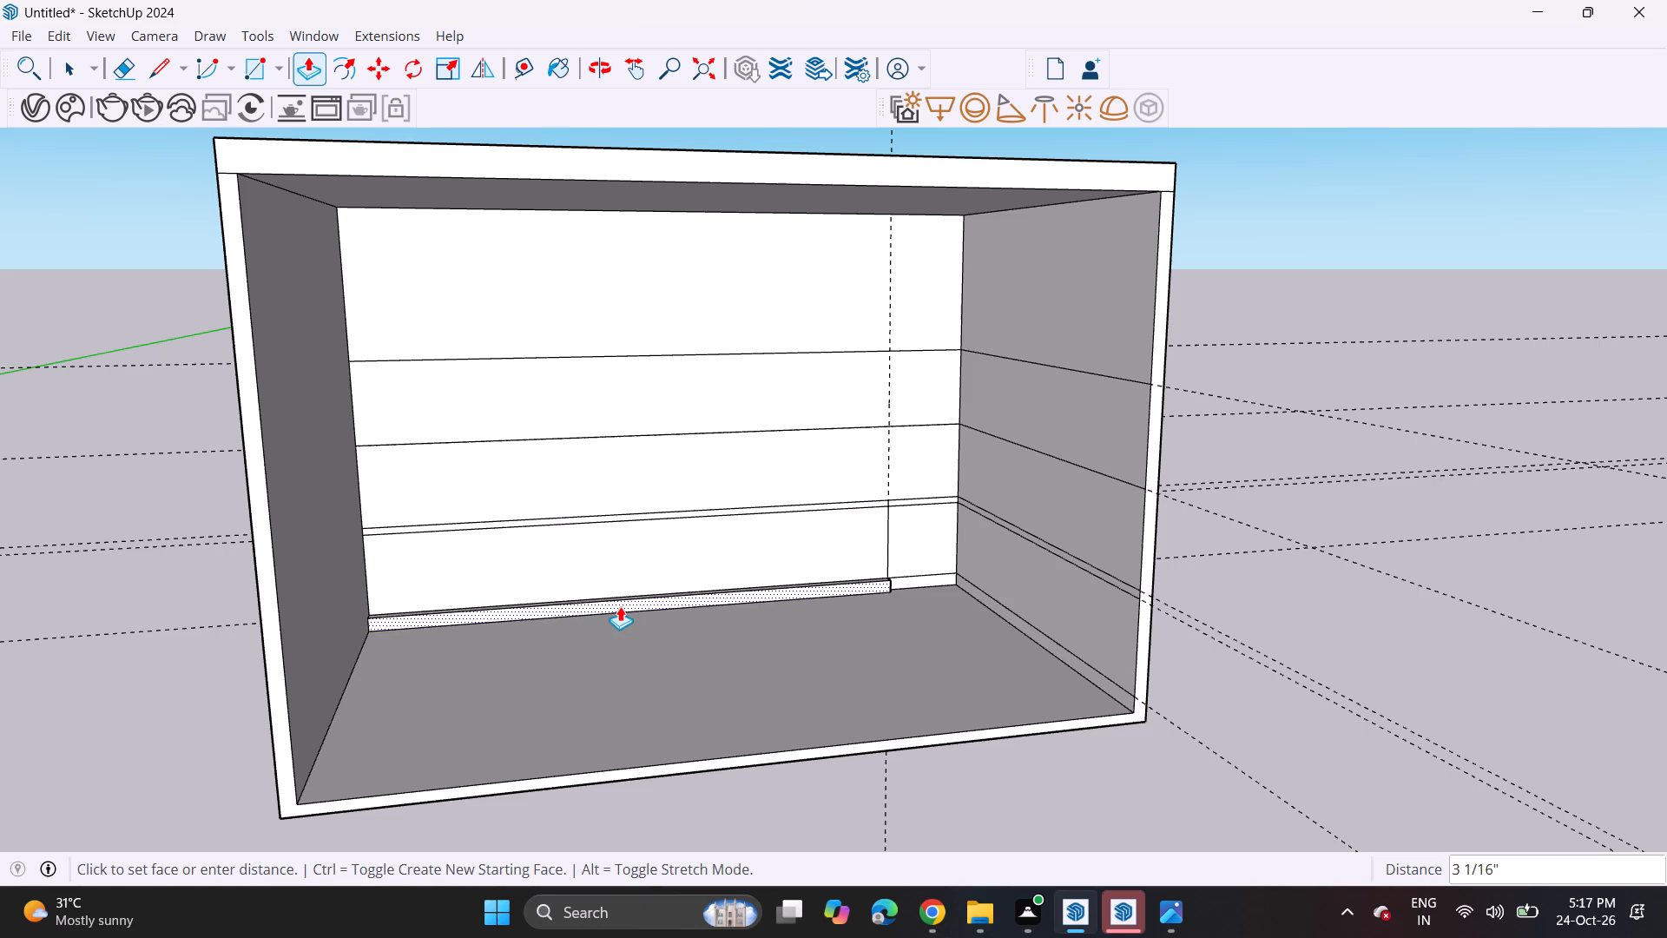
key("1")
type("'9")
key("Return")
Extrude the long part of the back-wall base cabinet band above the plinth 2' into the room.
left_click(632, 543)
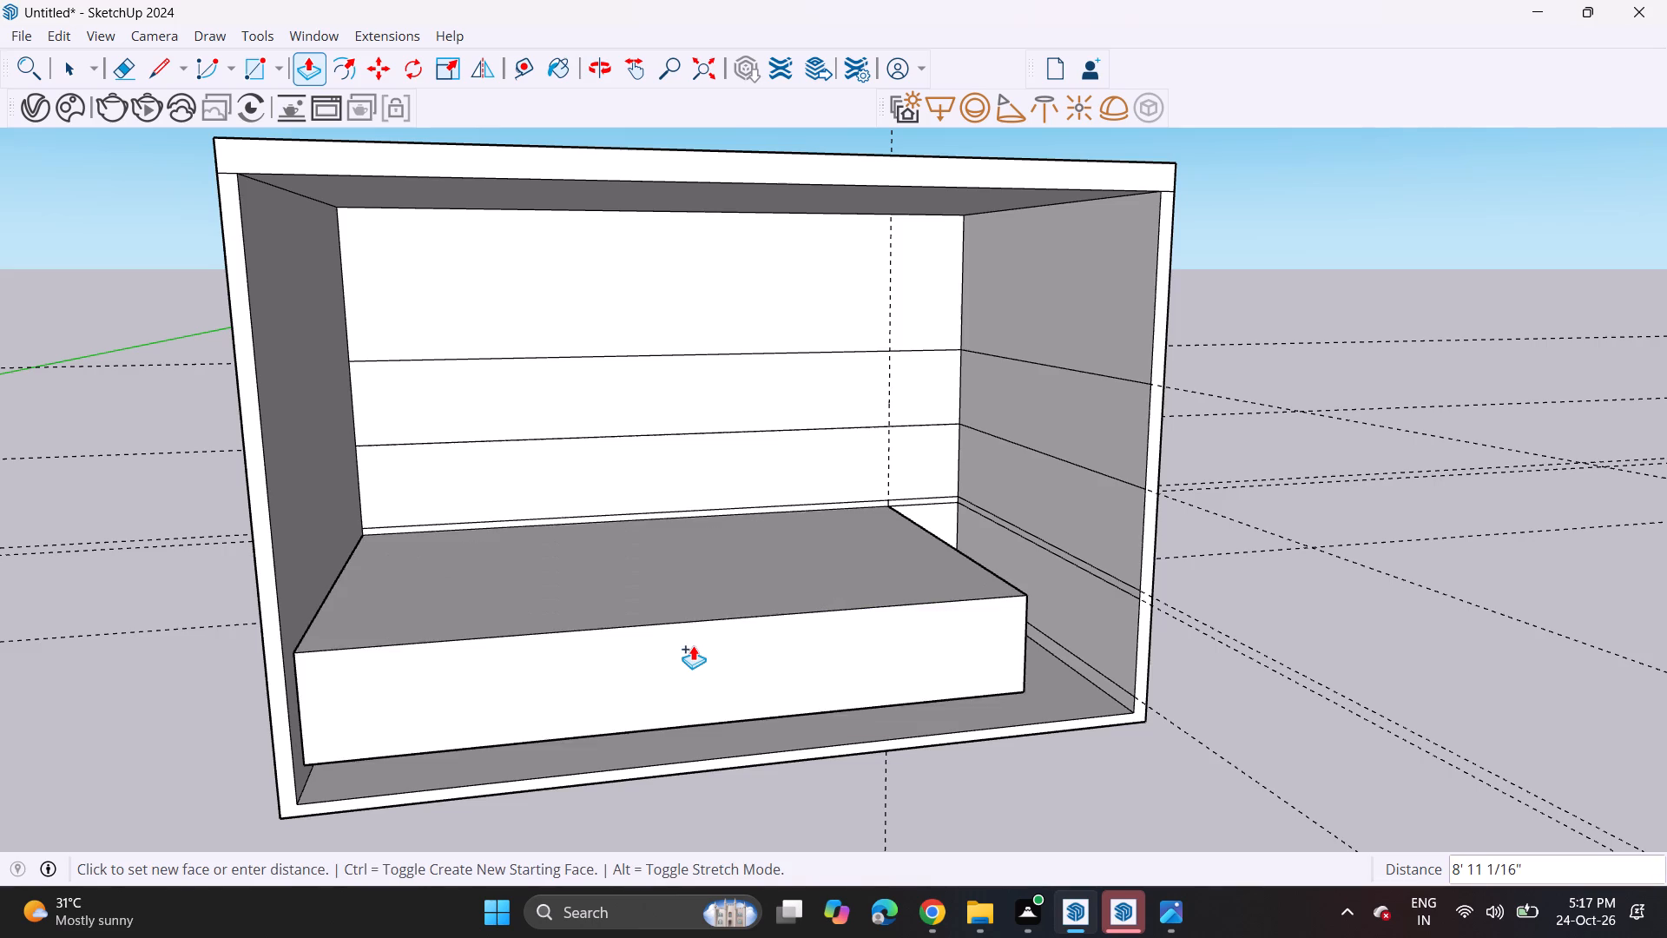
type("2'")
key("Return")
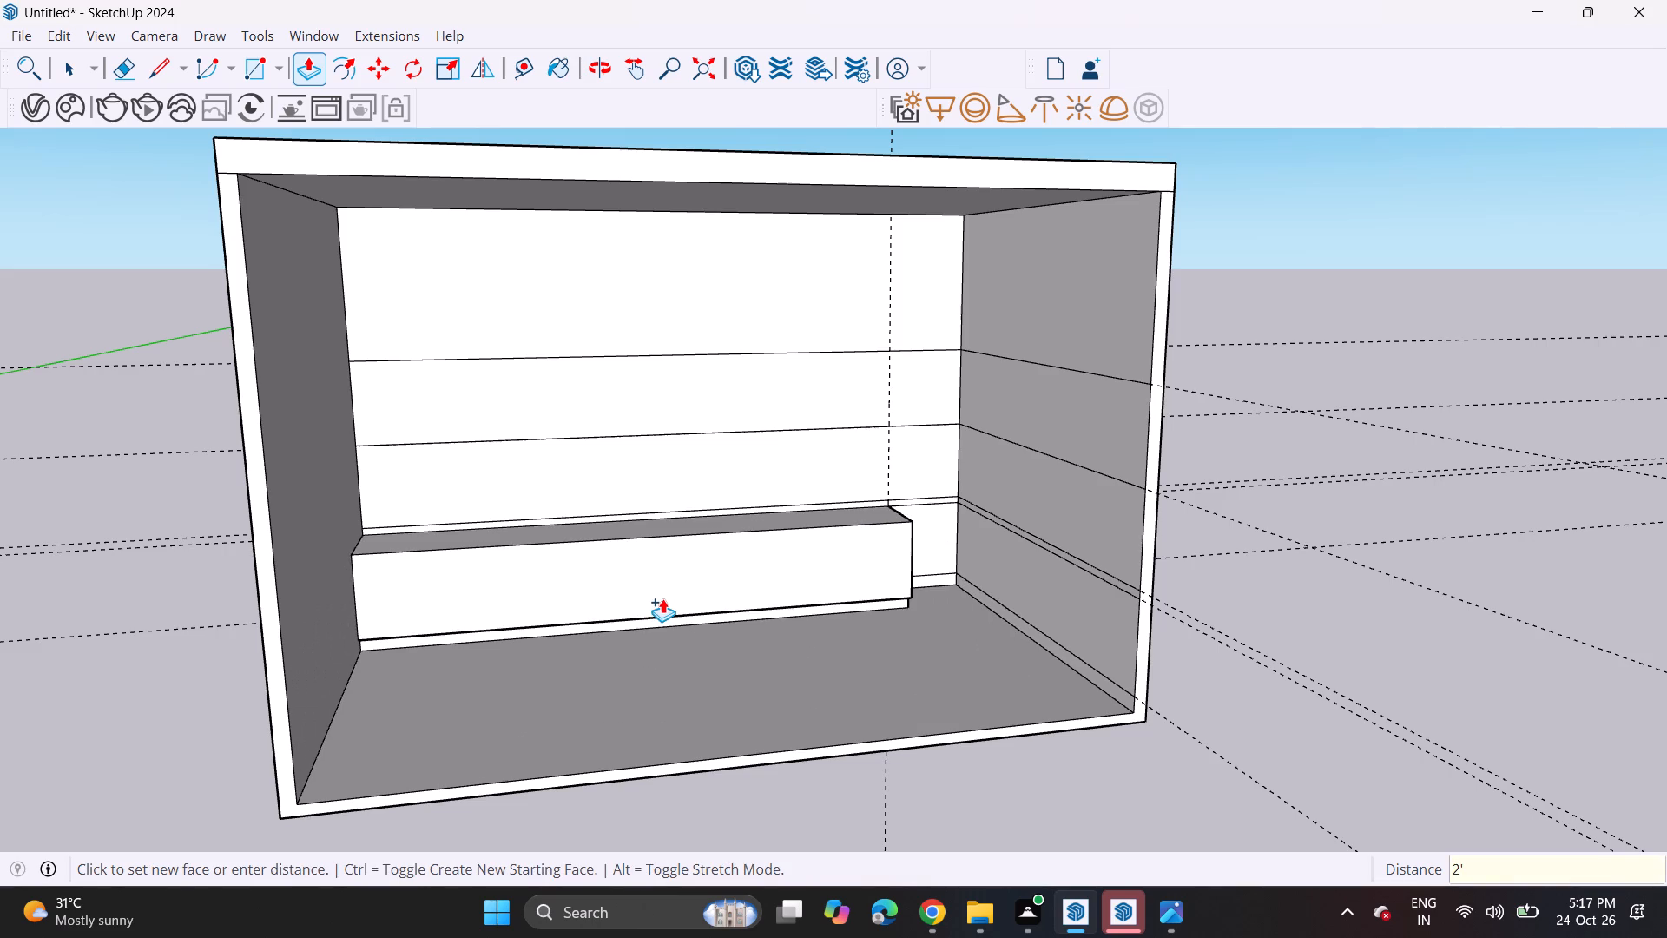
Extrude the right-wall plinth band 2' out to meet the end of the back-wall plinth.
left_click(983, 604)
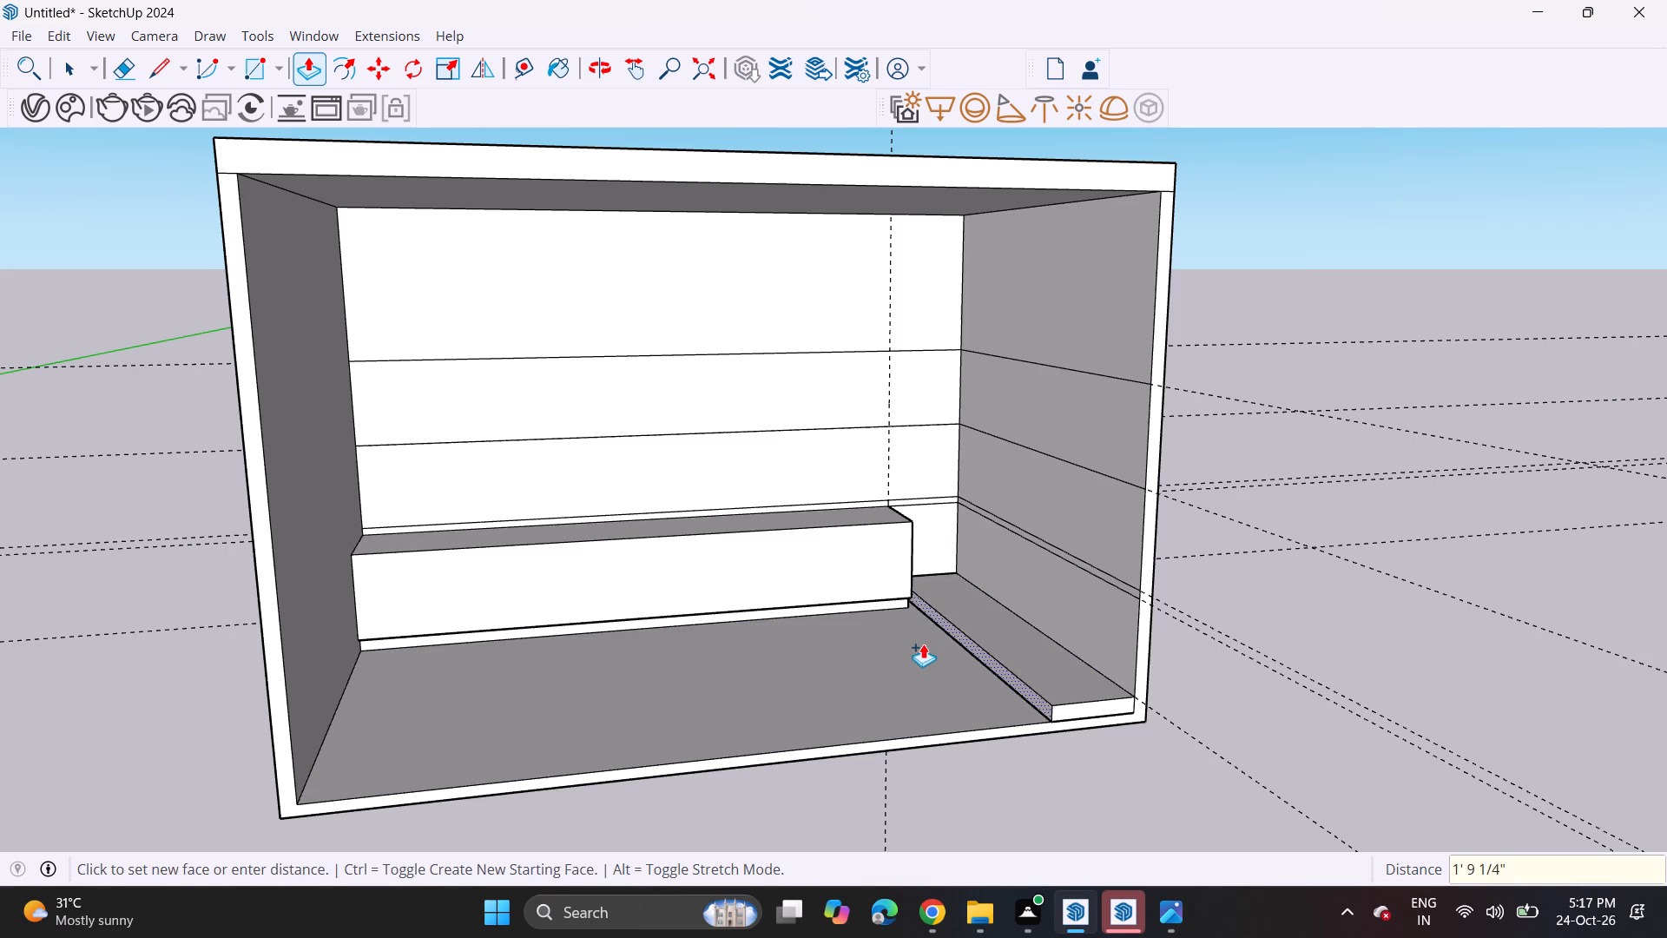
scroll(914, 618, "down", 1)
scroll(914, 618, "up", 5)
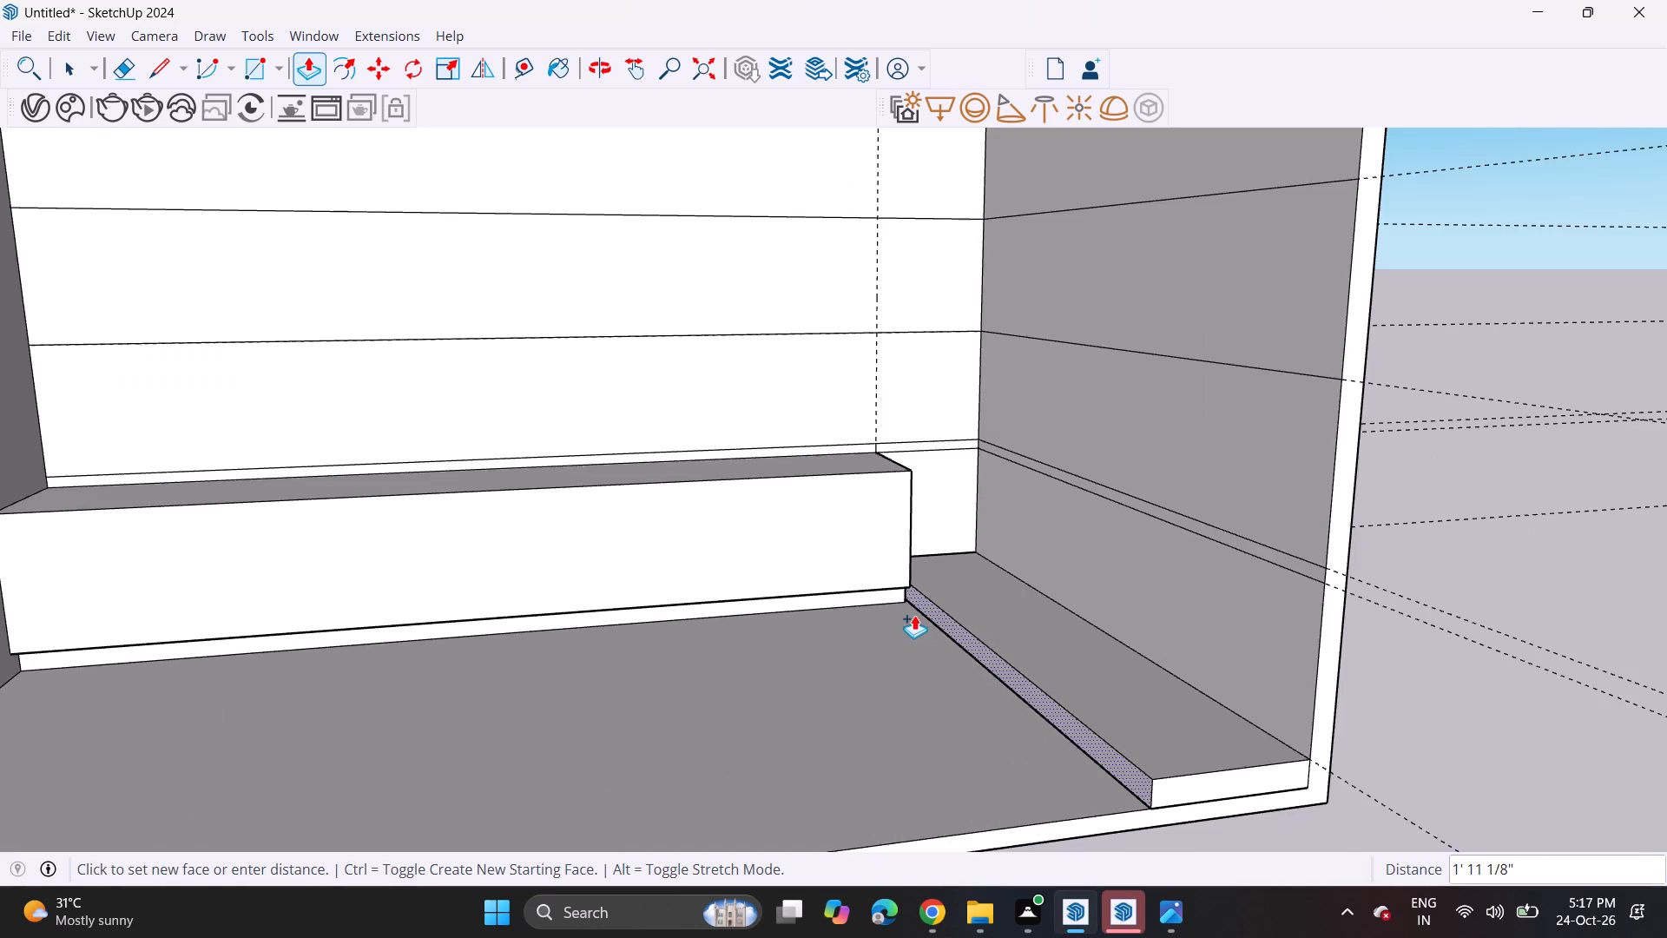
scroll(913, 609, "up", 7)
scroll(913, 609, "down", 1)
scroll(913, 609, "up", 1)
left_click(897, 589)
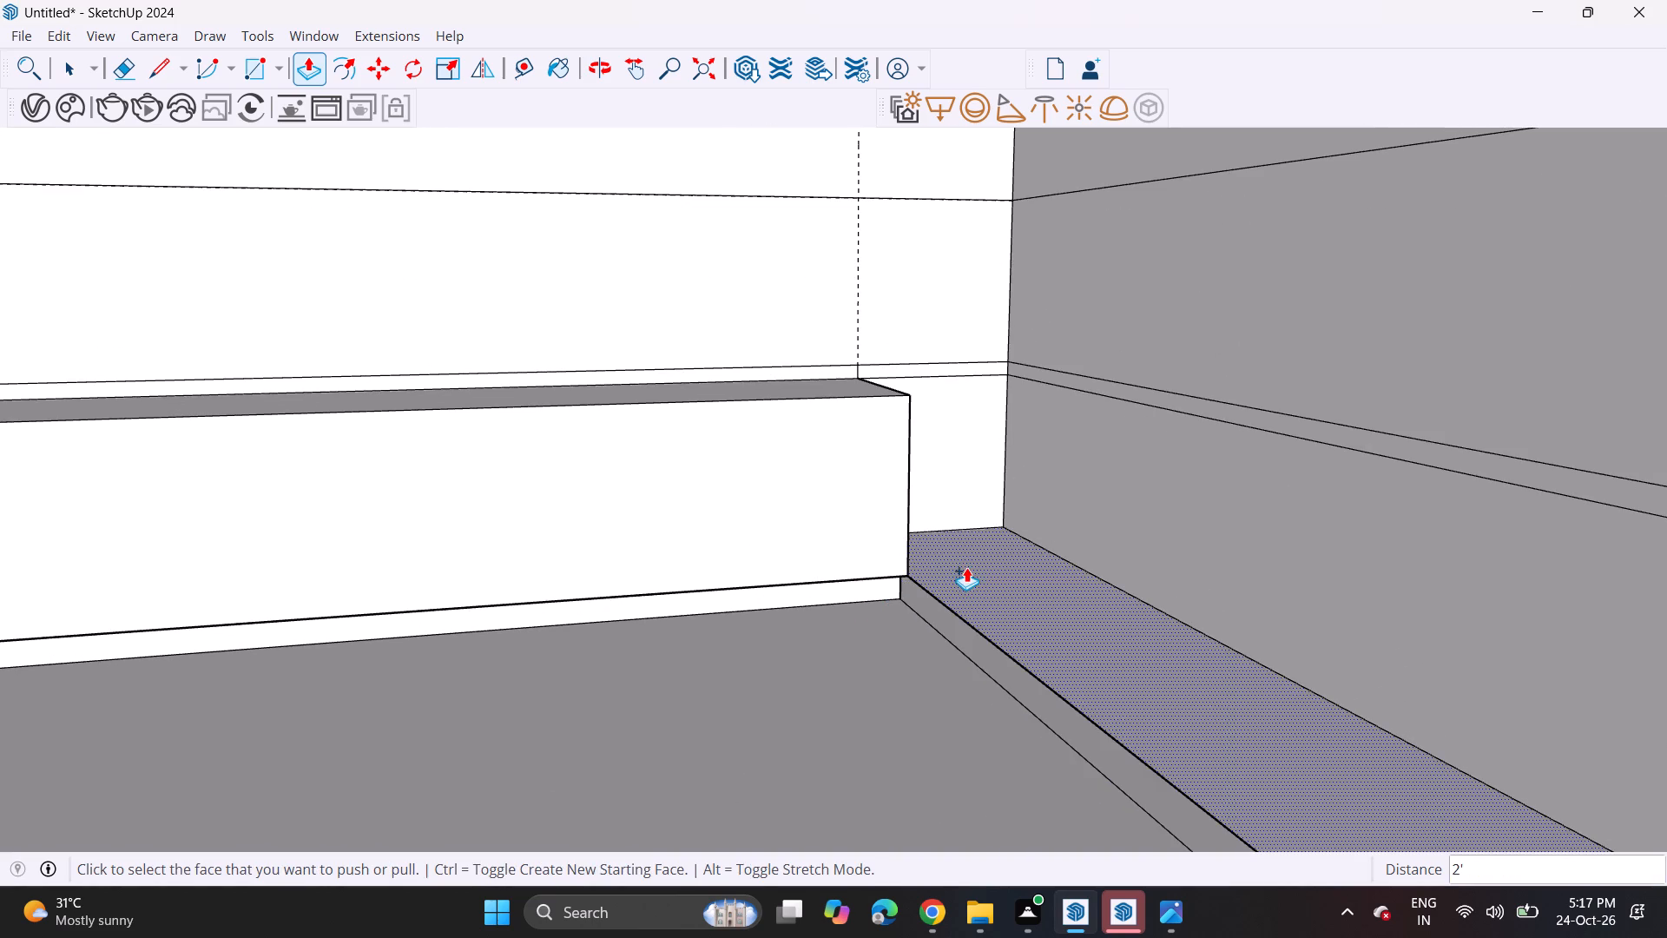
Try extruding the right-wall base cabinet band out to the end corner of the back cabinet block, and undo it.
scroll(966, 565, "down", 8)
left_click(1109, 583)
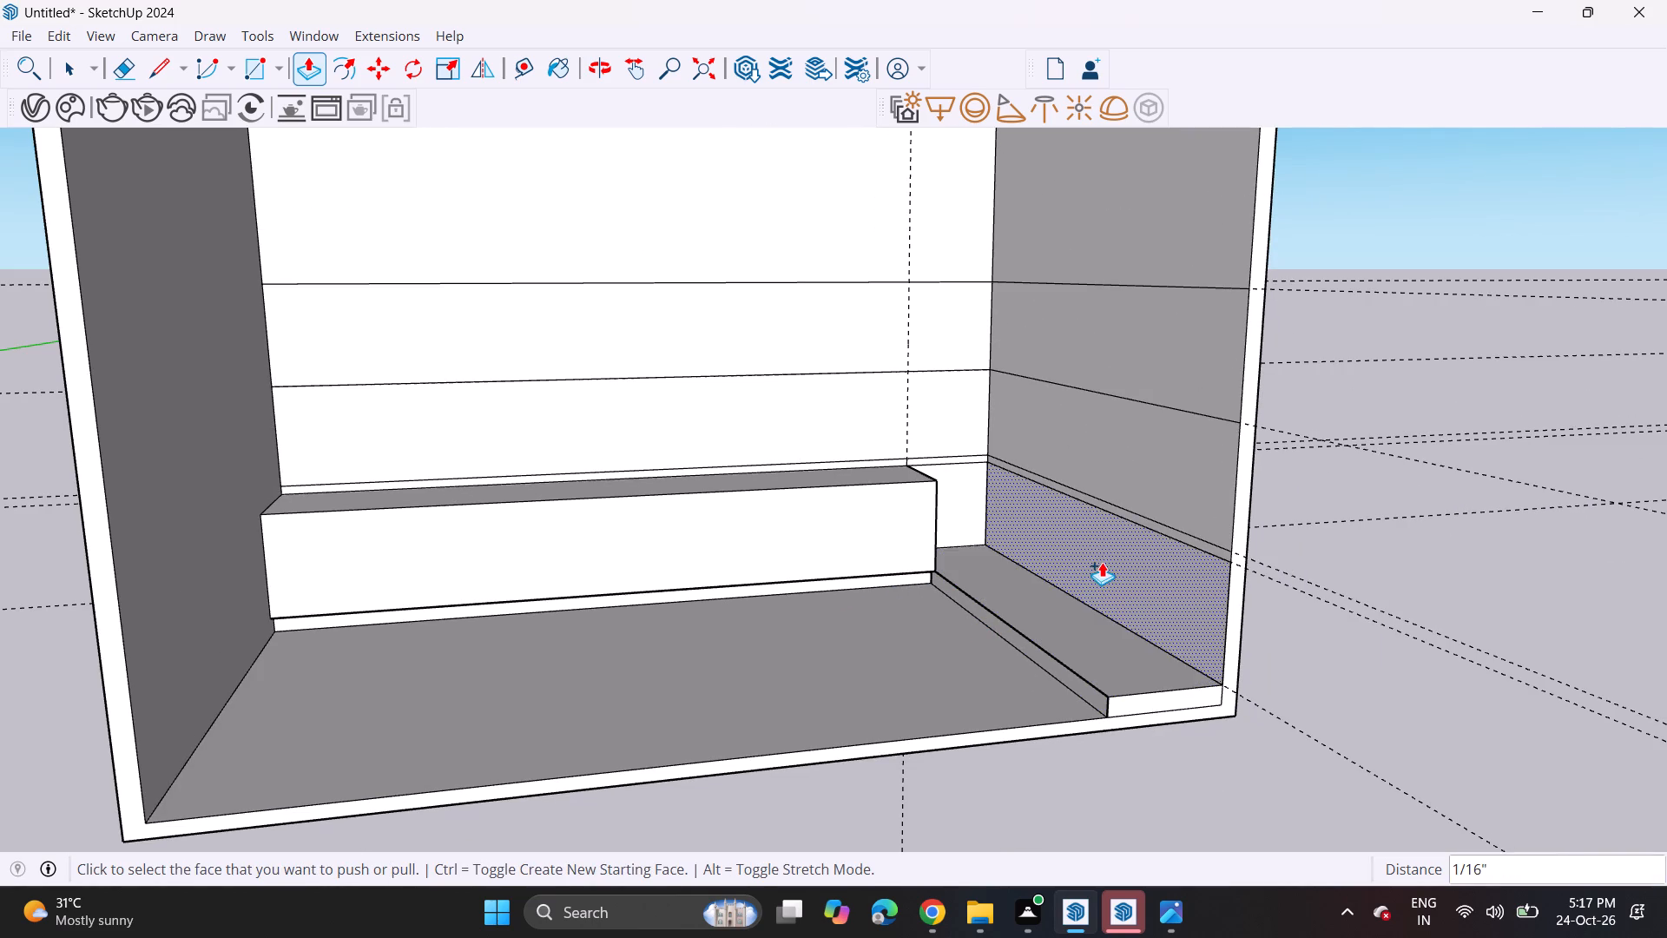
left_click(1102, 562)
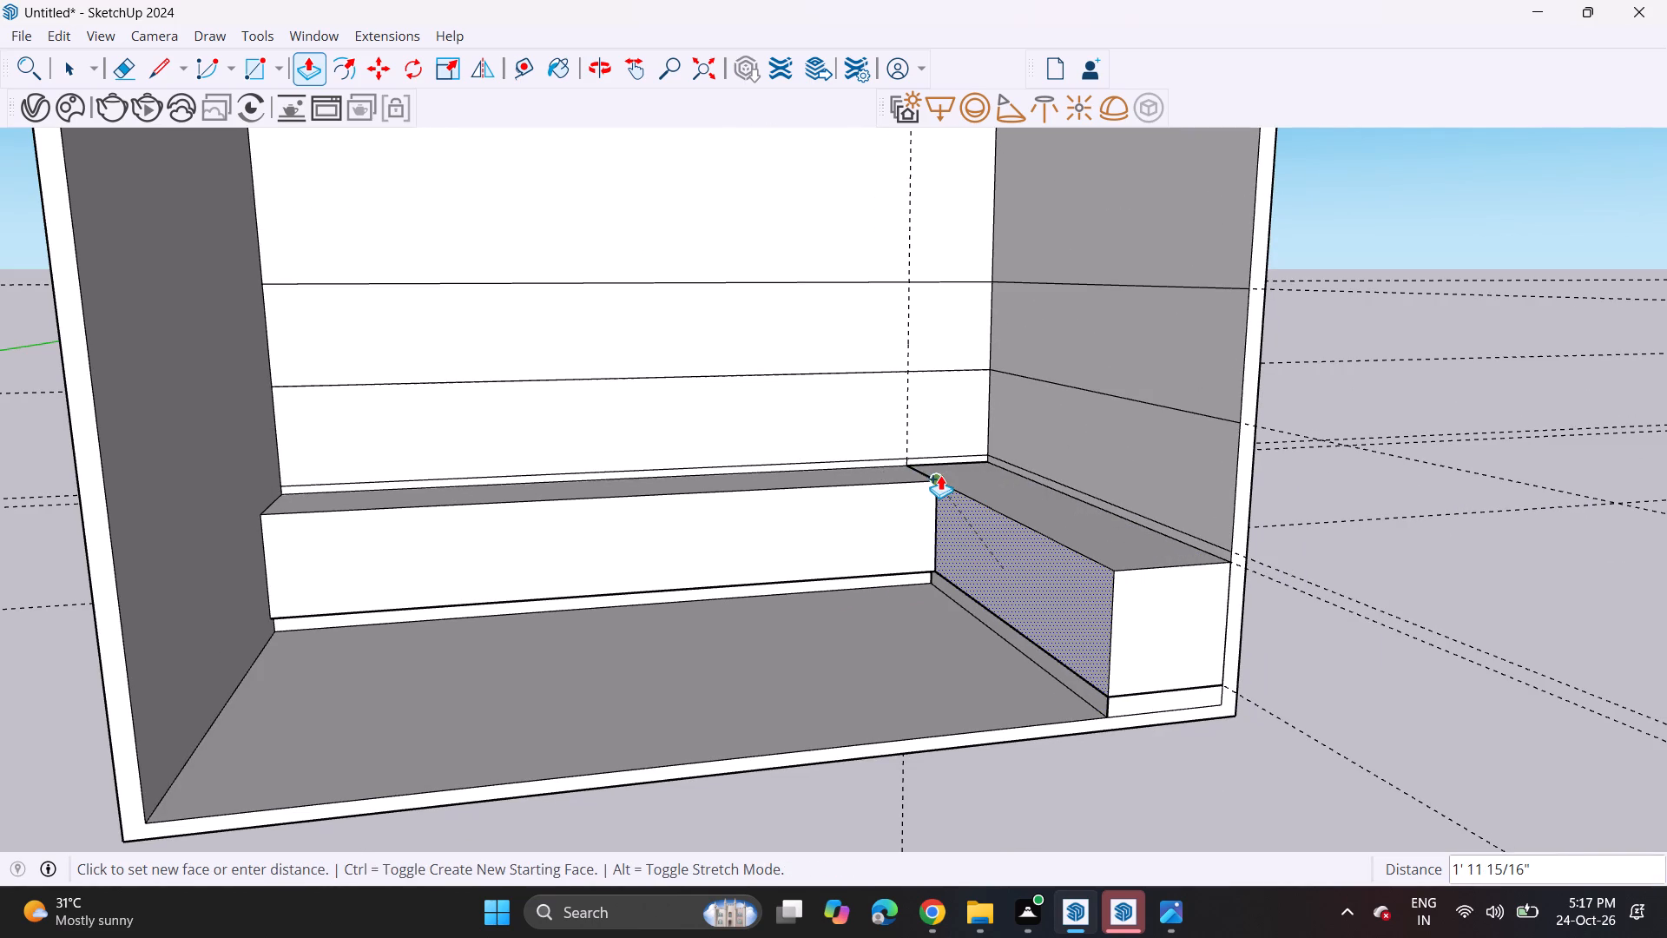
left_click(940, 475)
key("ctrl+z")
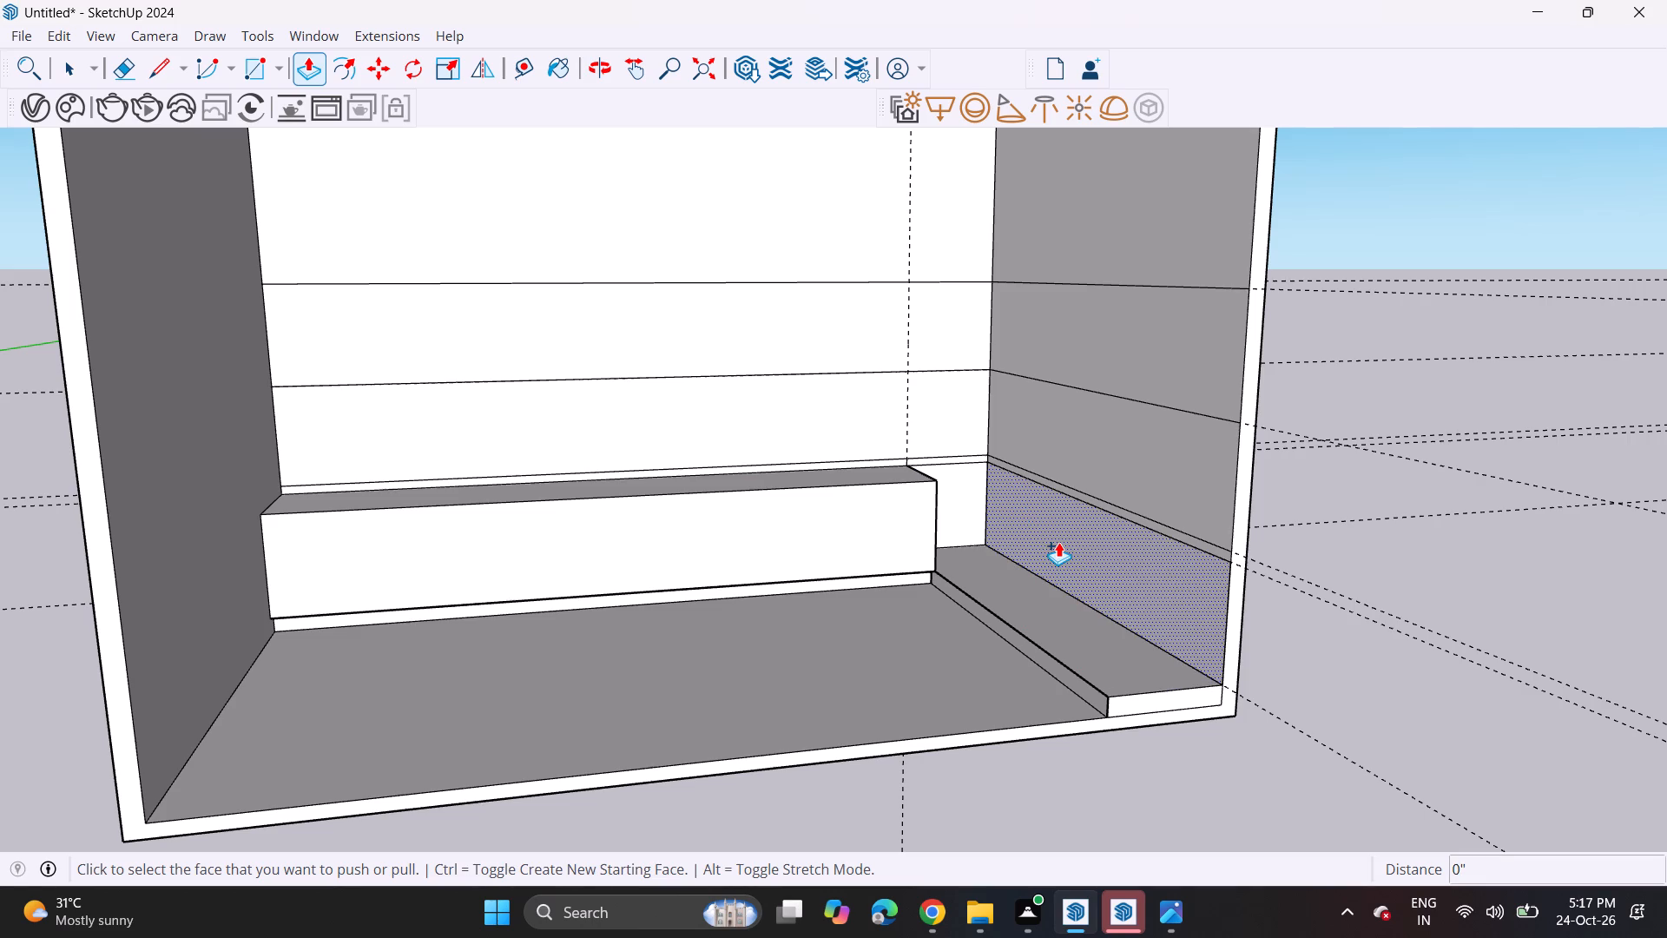
Extrude the short back-wall base cabinet band in the corner about 9'8 3/4" along the right wall to the room's open front.
scroll(1058, 545, "up", 6)
left_click(926, 502)
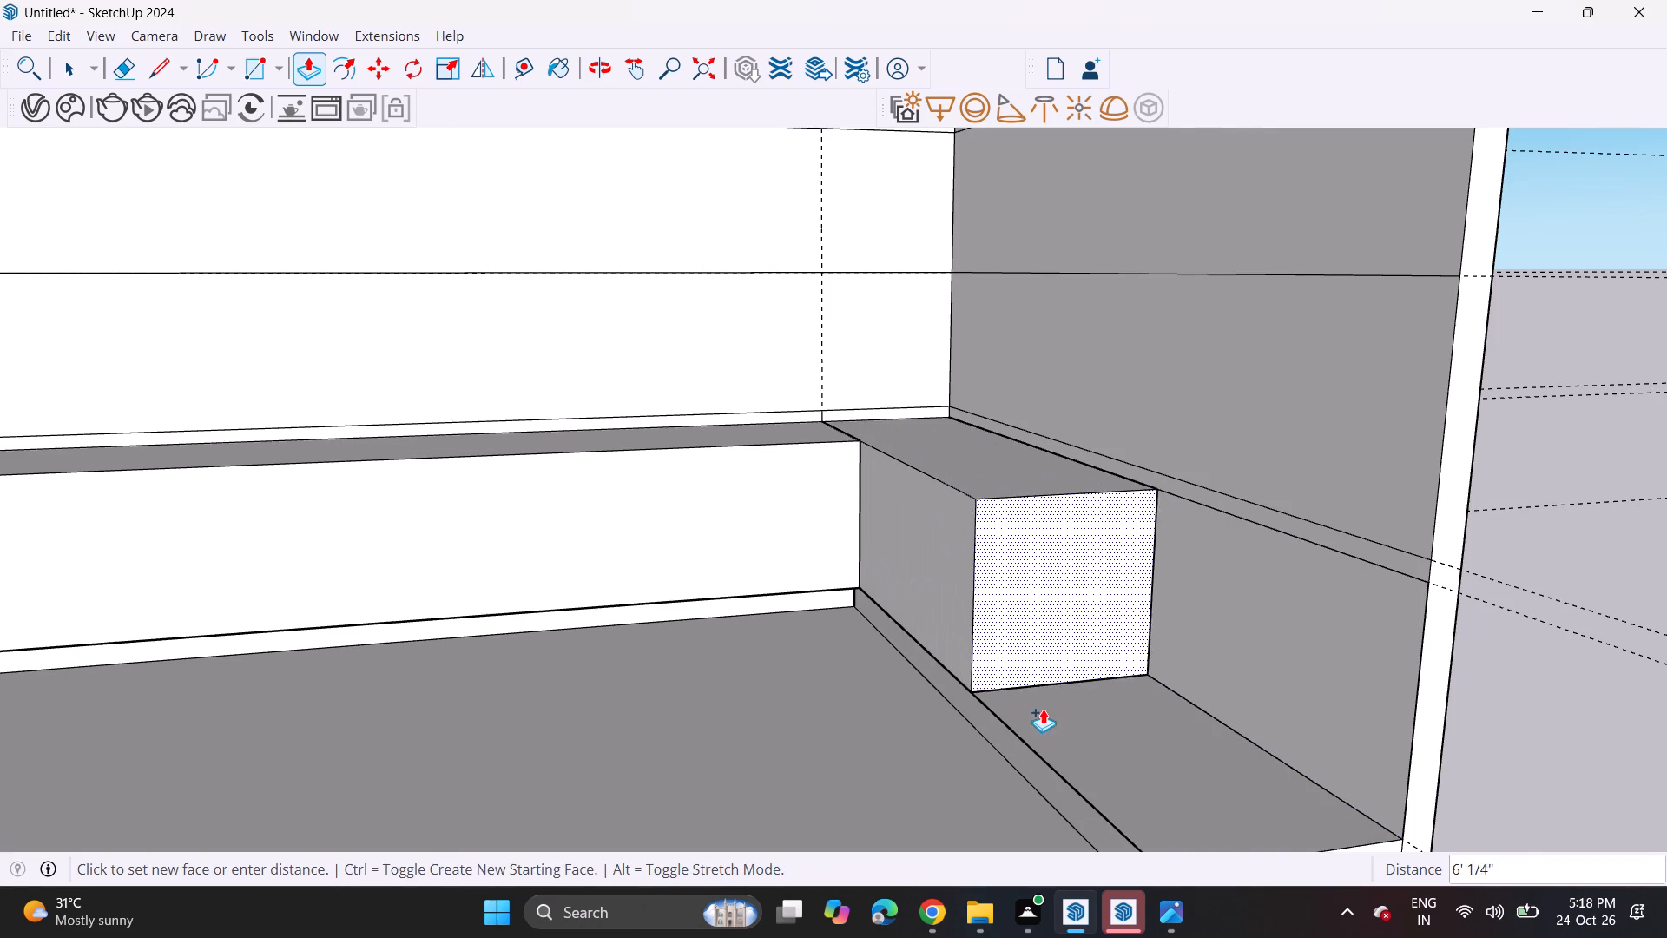
scroll(1043, 709, "down", 3)
left_click(1152, 832)
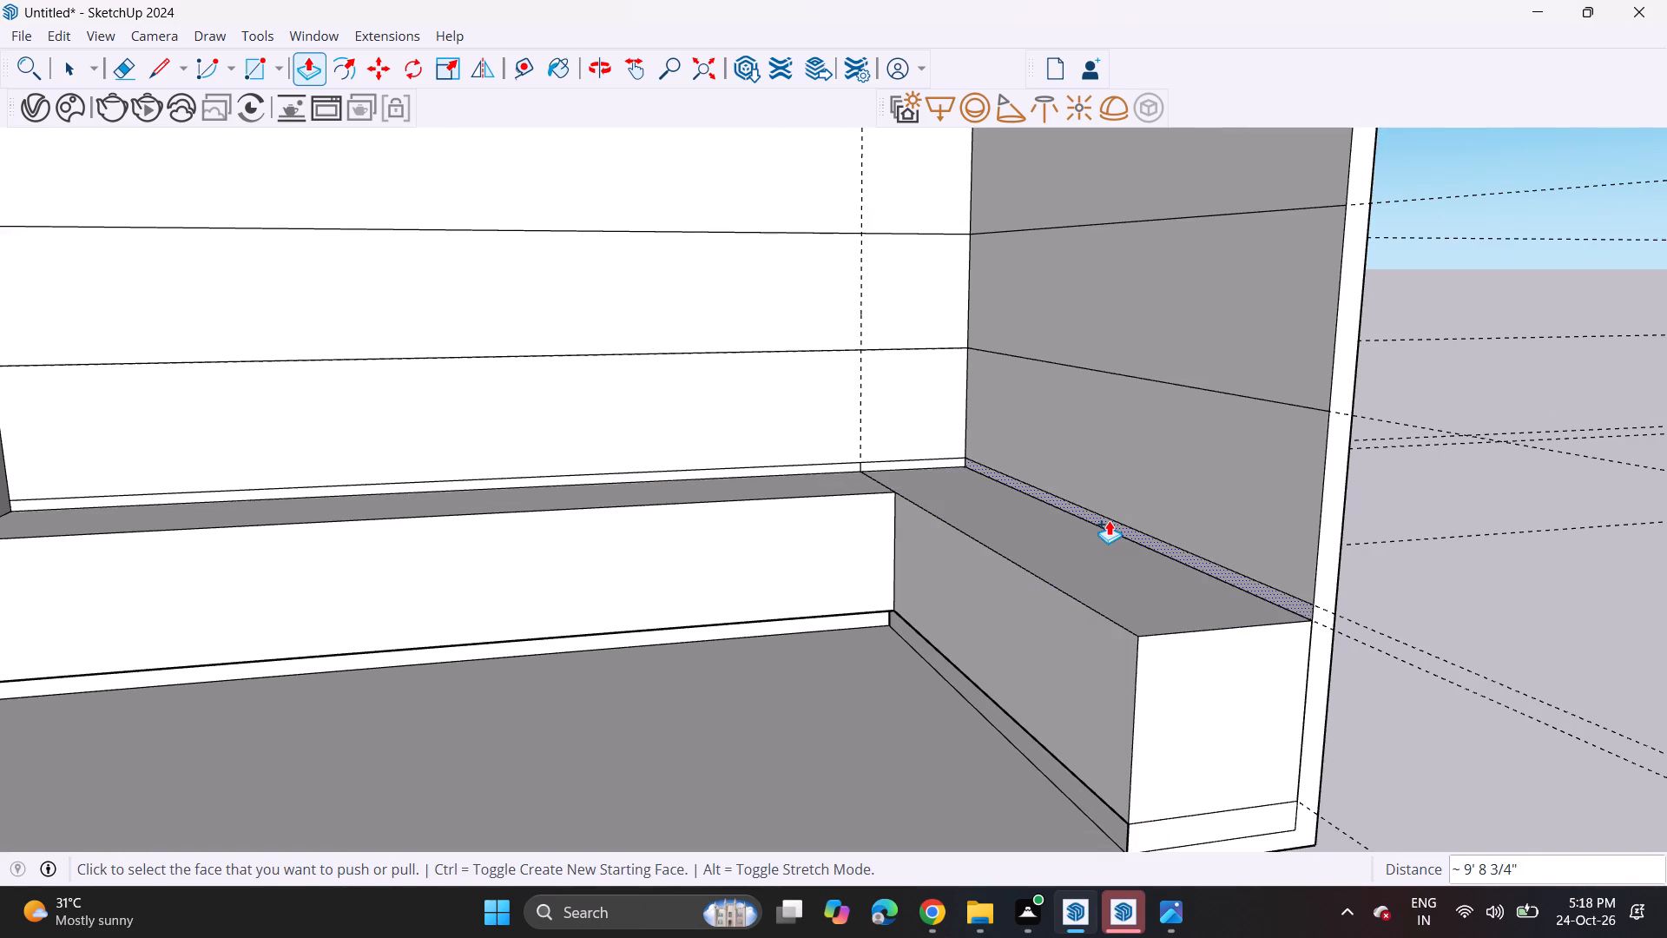
Extrude the thin countertop strip above the right-wall base cabinets 2'2" out from the wall.
left_click(1109, 520)
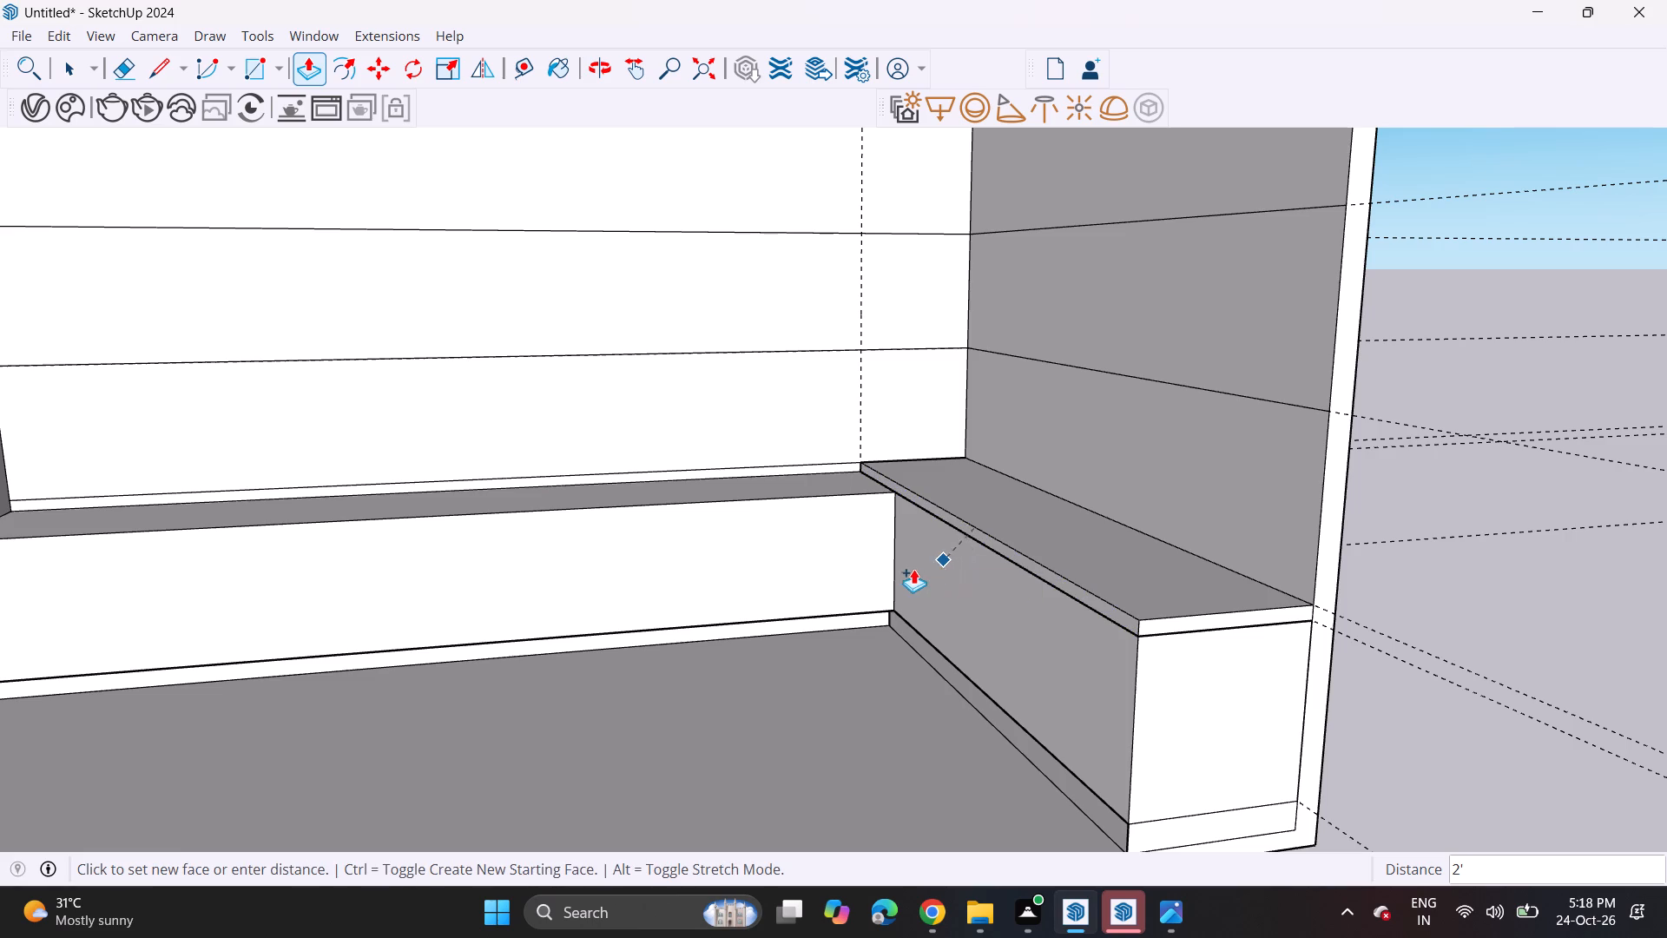
type("2'2")
key("Return")
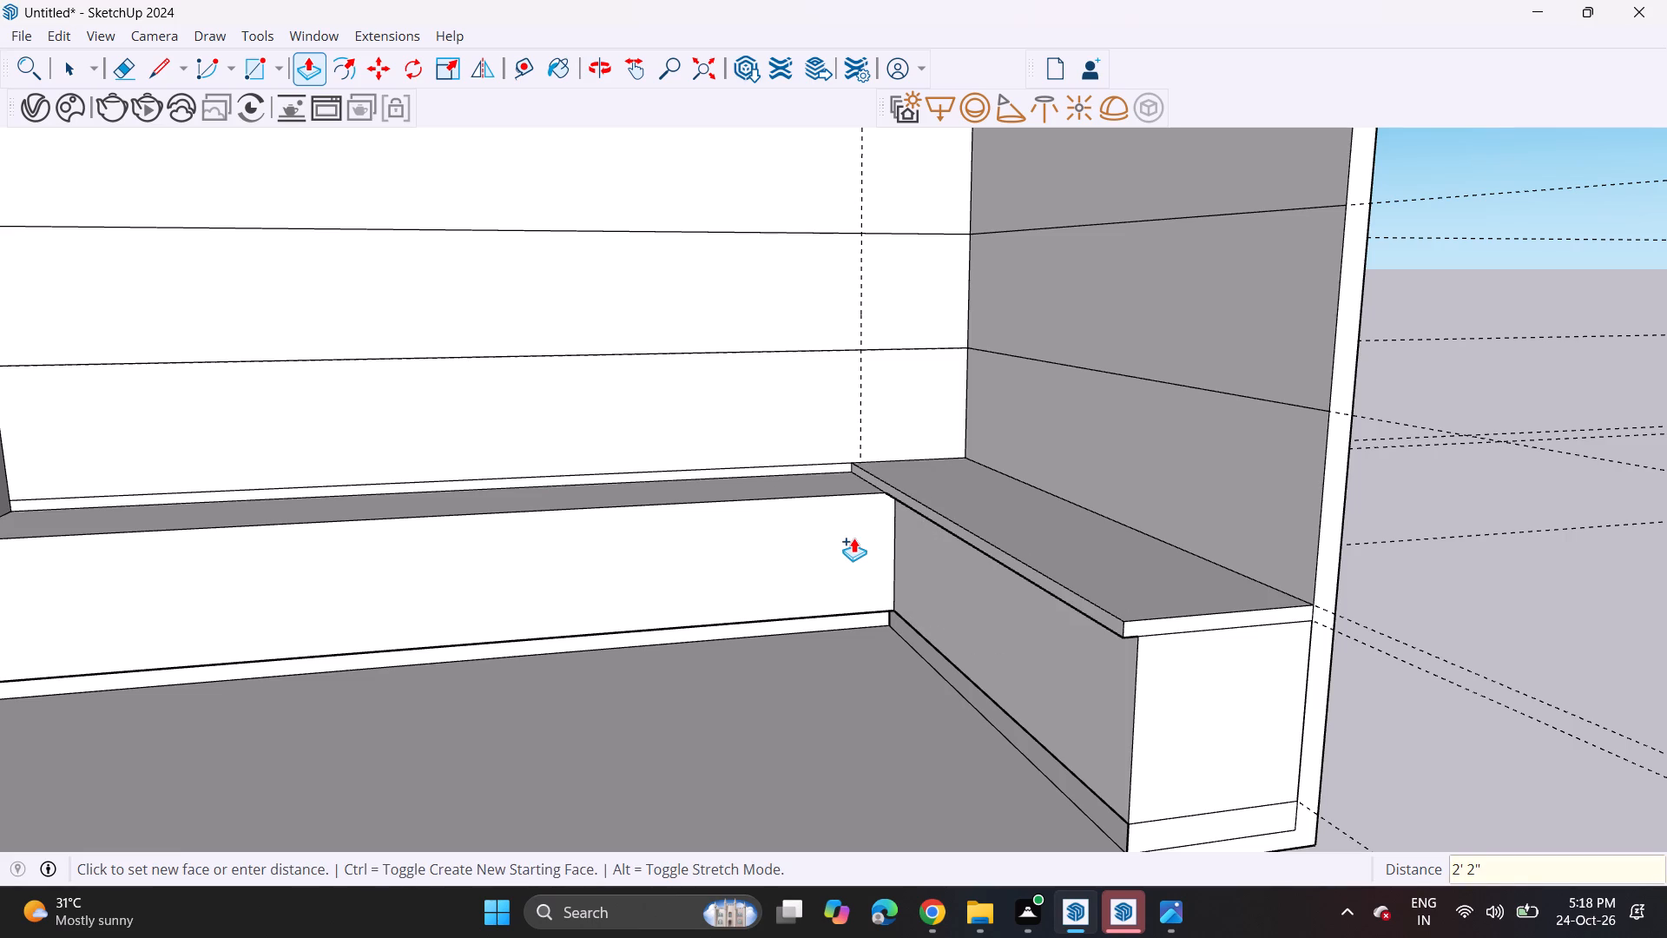
Extrude the thin countertop strip along the back wall 2'2" into the room to meet the right-wall countertop.
left_click(767, 472)
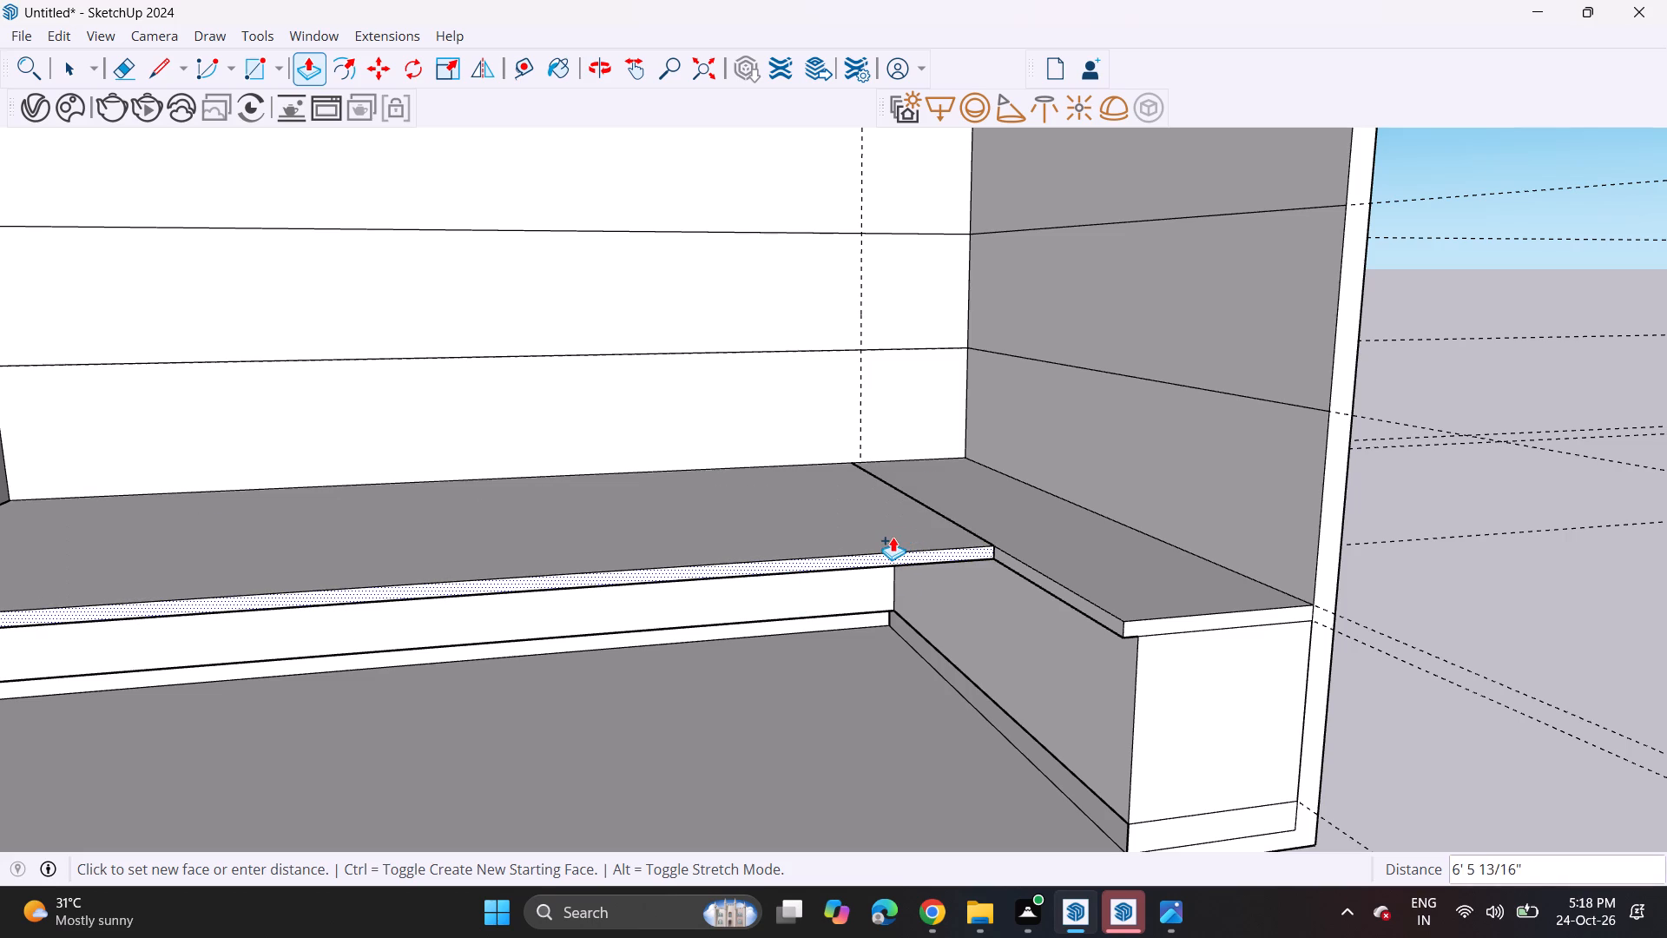
type("2'2")
key("Return")
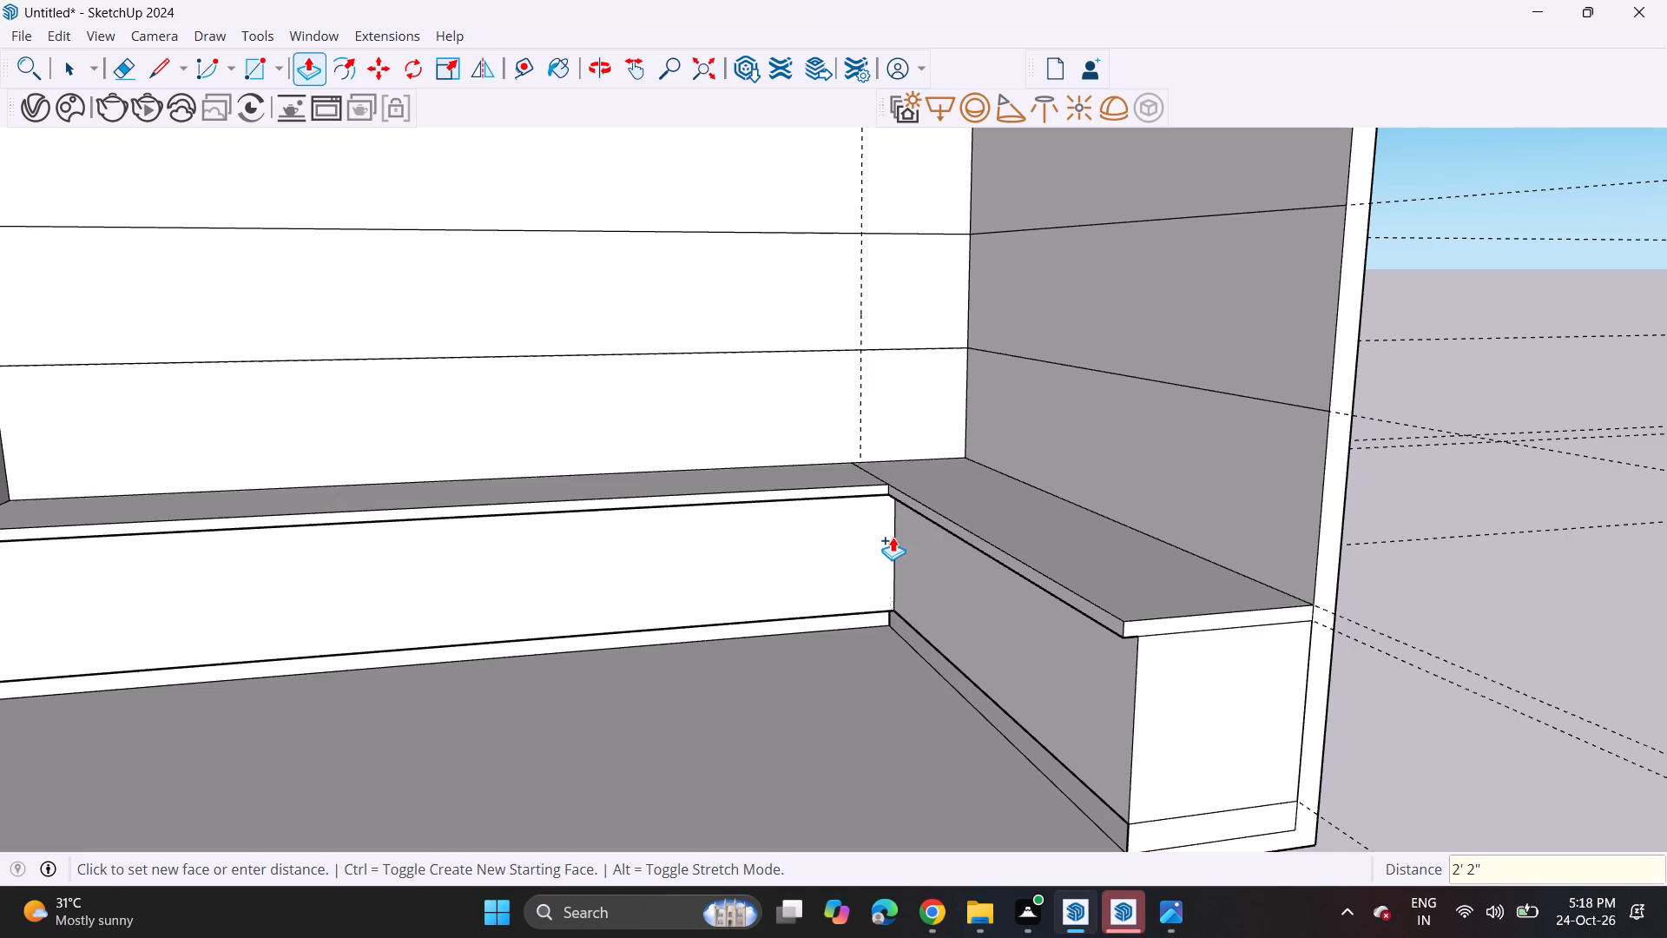
Erase the seam line between the back-wall and right-wall countertop pieces at the corner.
scroll(785, 468, "down", 1)
scroll(785, 468, "up", 1)
scroll(785, 468, "down", 4)
middle_click_drag(808, 475, 998, 543, "shift")
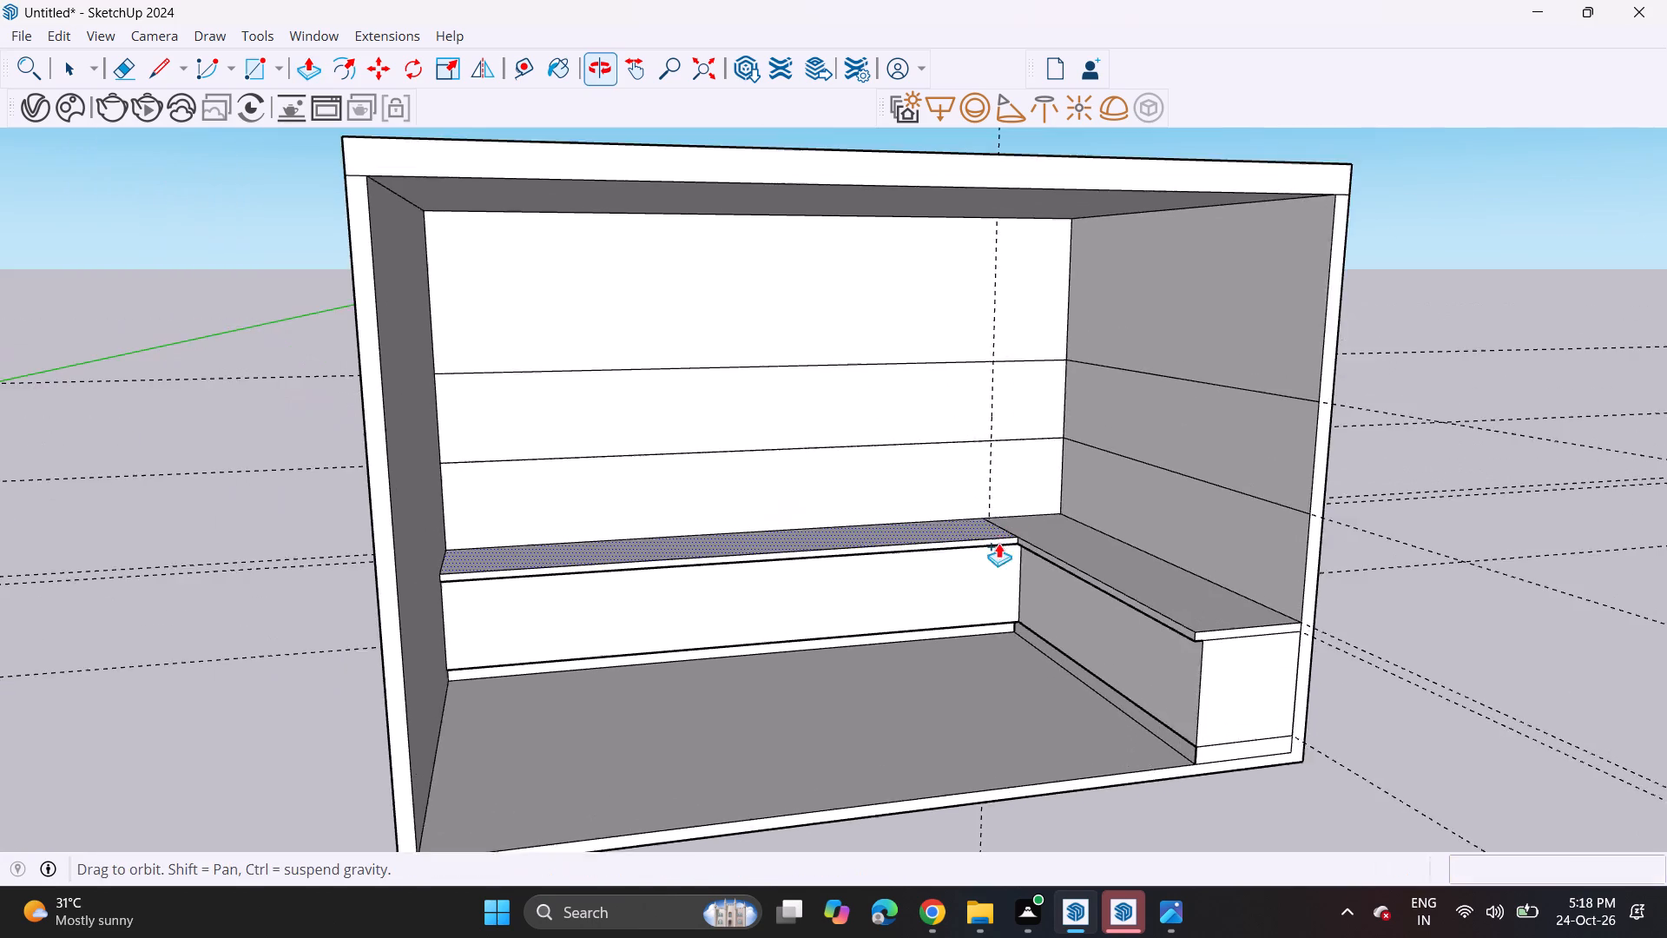
middle_click_drag(998, 543, 981, 539, "shift")
middle_click_drag(965, 534, 868, 571)
left_click(108, 55)
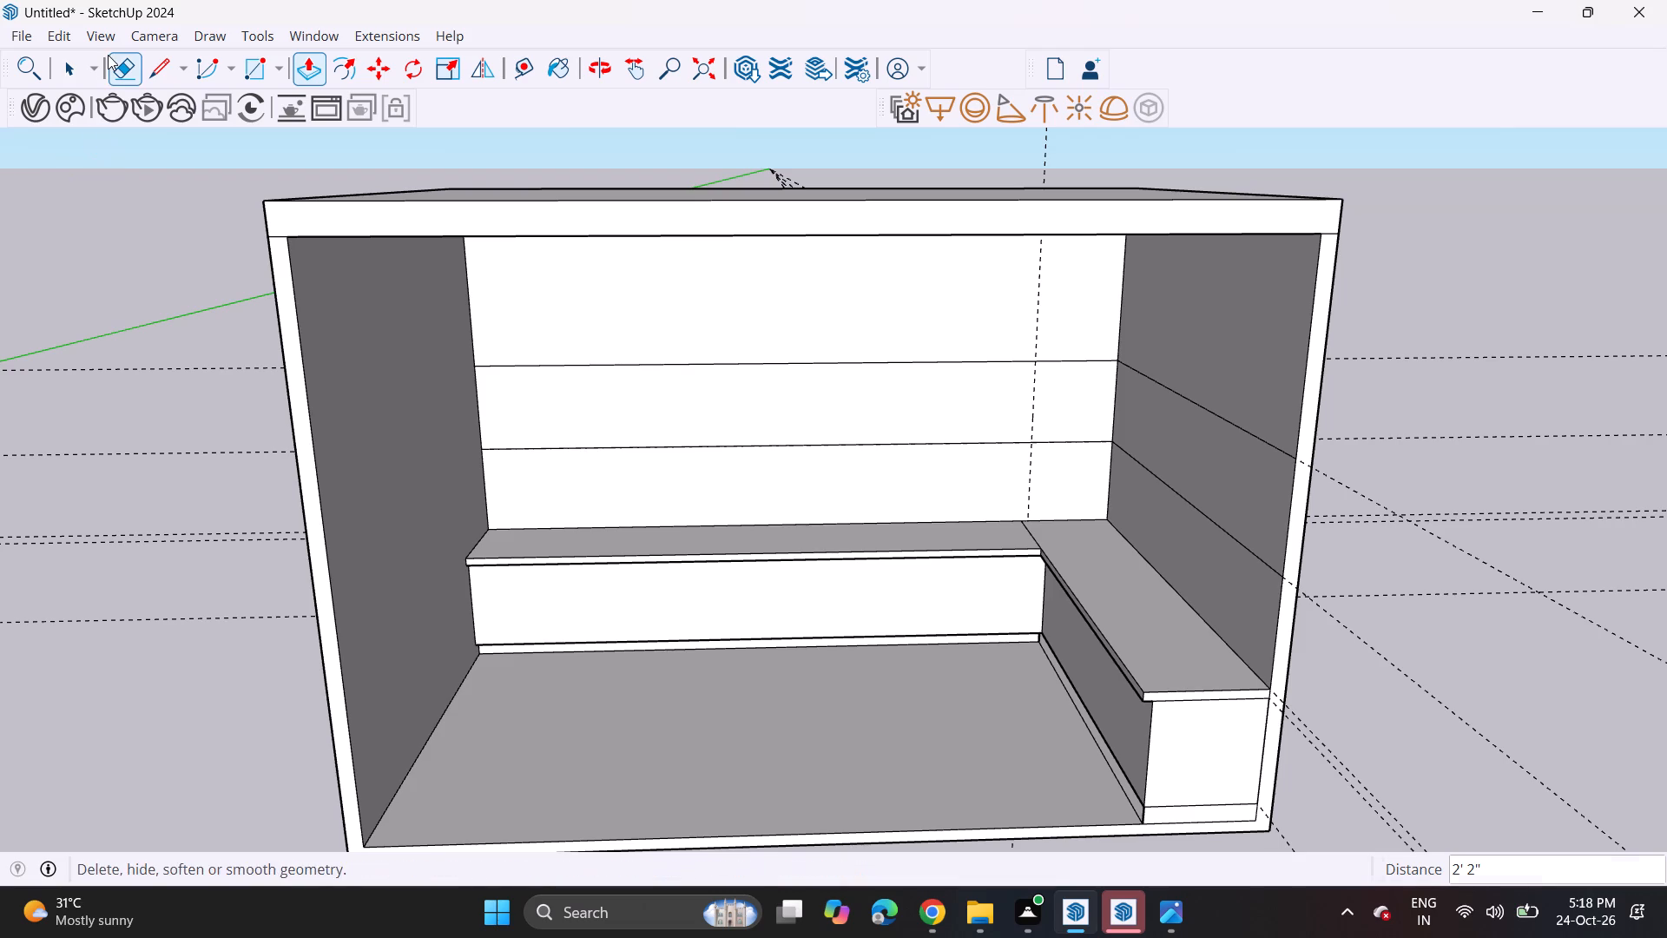
scroll(1016, 544, "up", 9)
left_click_drag(1059, 519, 959, 524)
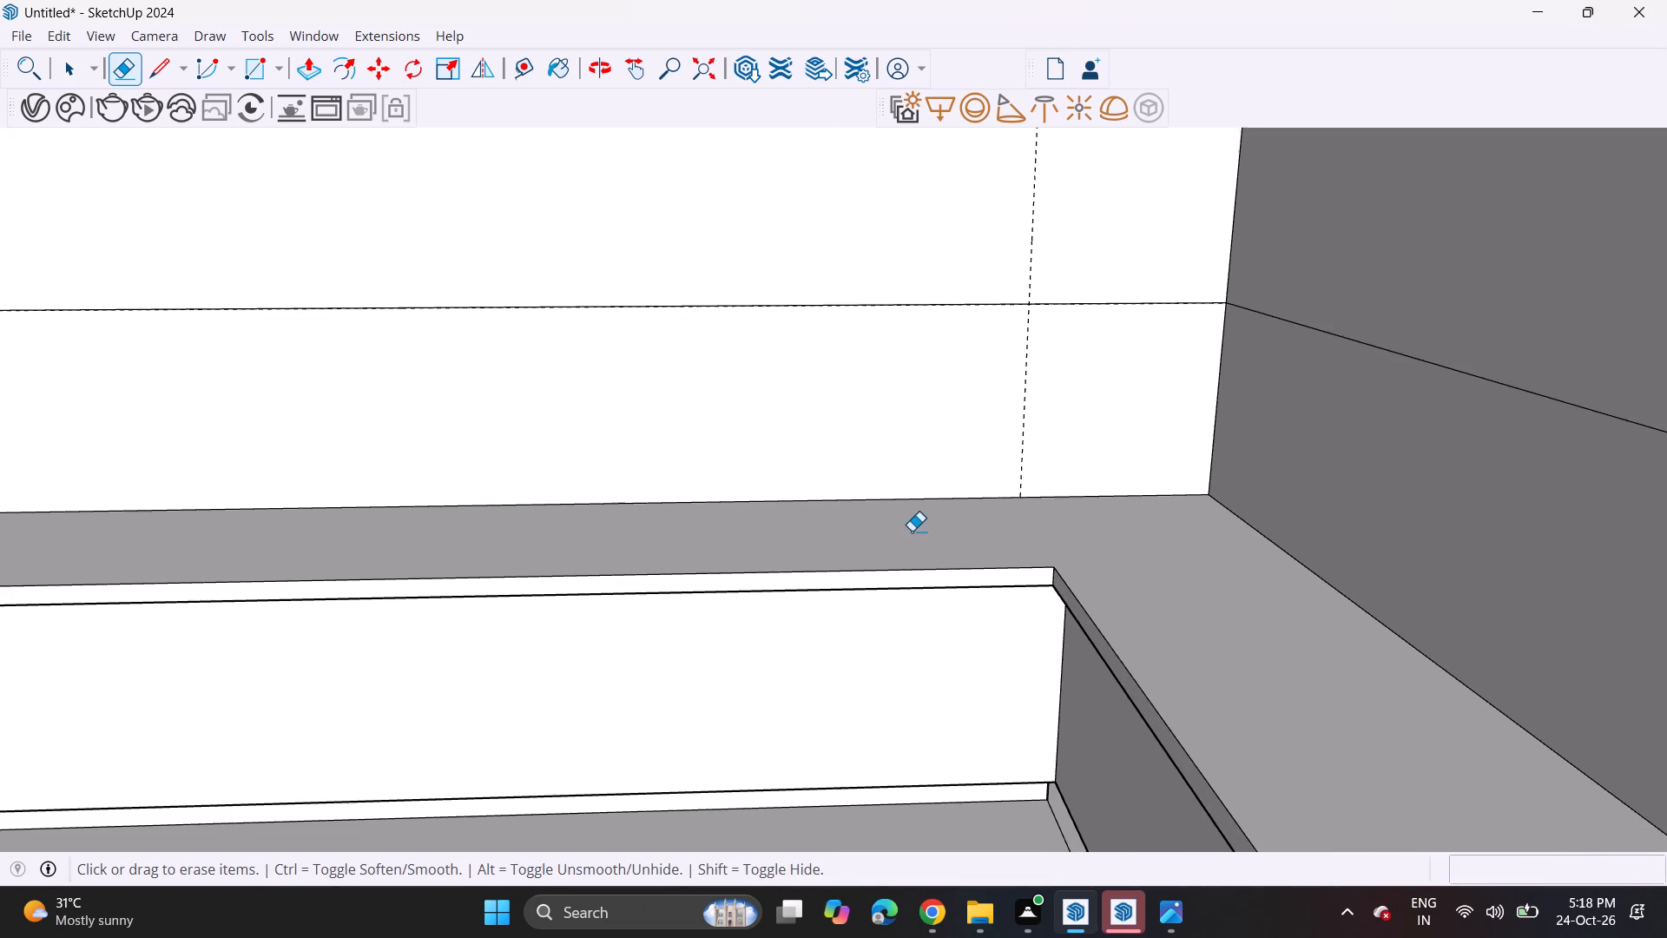
Draw a rectangle about 15'3" by 1'11 15/16" over the middle band of the back wall, spanning its full width.
scroll(905, 533, "down", 1)
scroll(904, 534, "up", 2)
scroll(902, 534, "down", 7)
middle_click_drag(883, 558, 892, 524)
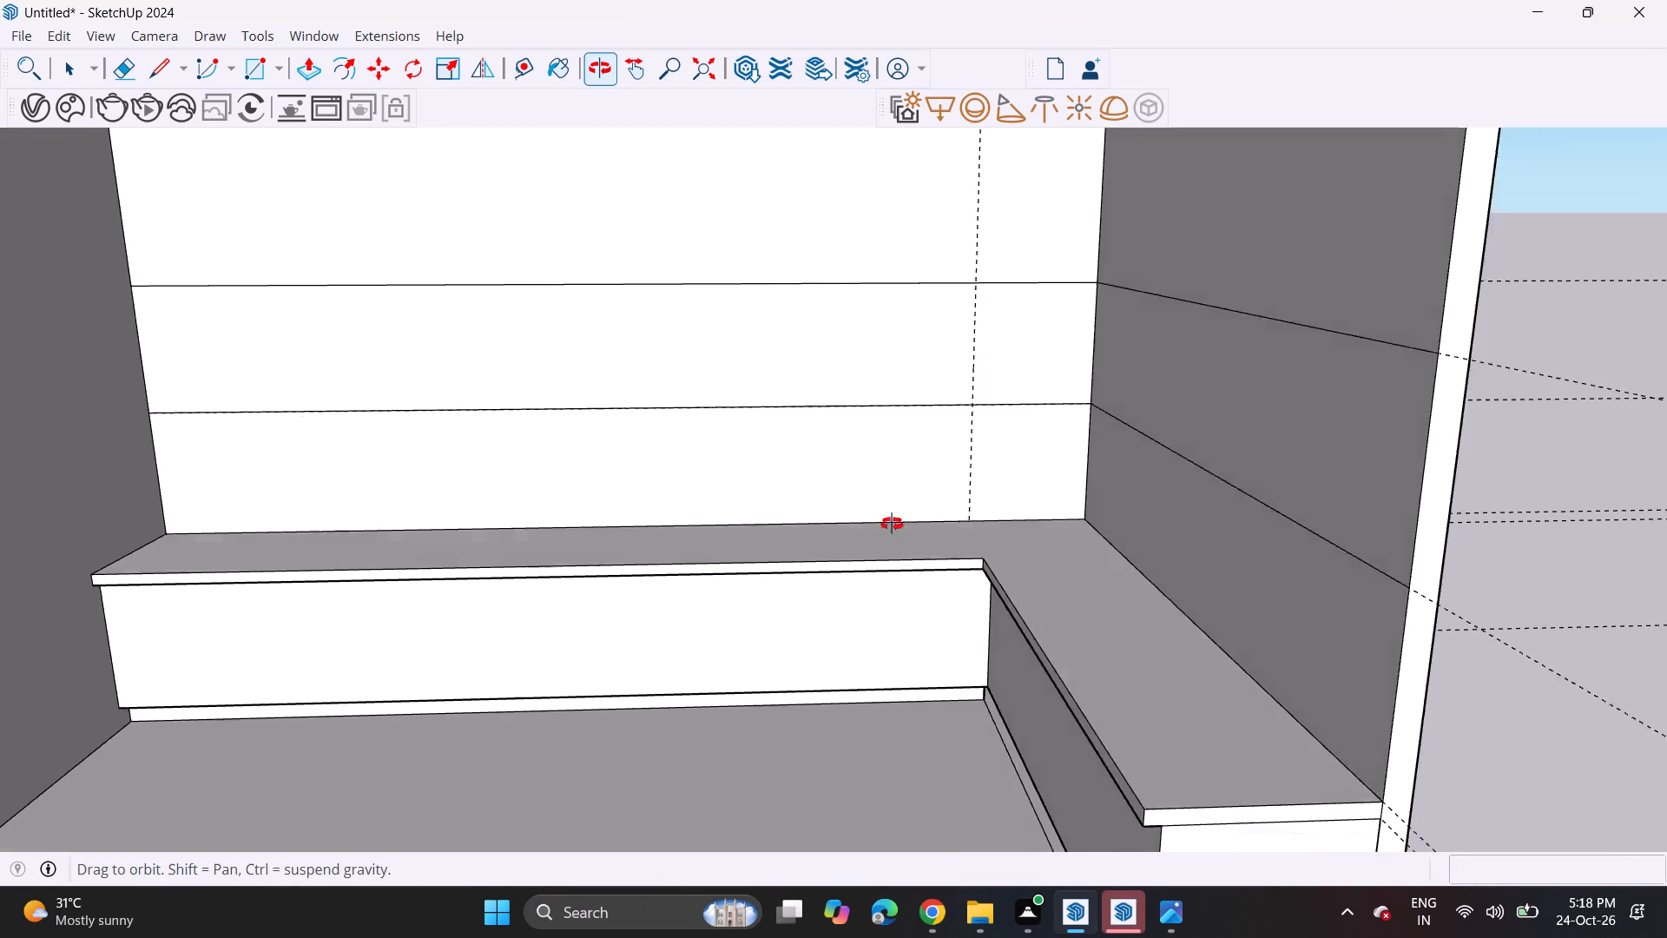
middle_click_drag(892, 524, 923, 467)
scroll(923, 467, "up", 1)
scroll(910, 466, "down", 2)
middle_click_drag(794, 463, 836, 558)
scroll(807, 481, "down", 1, "shift")
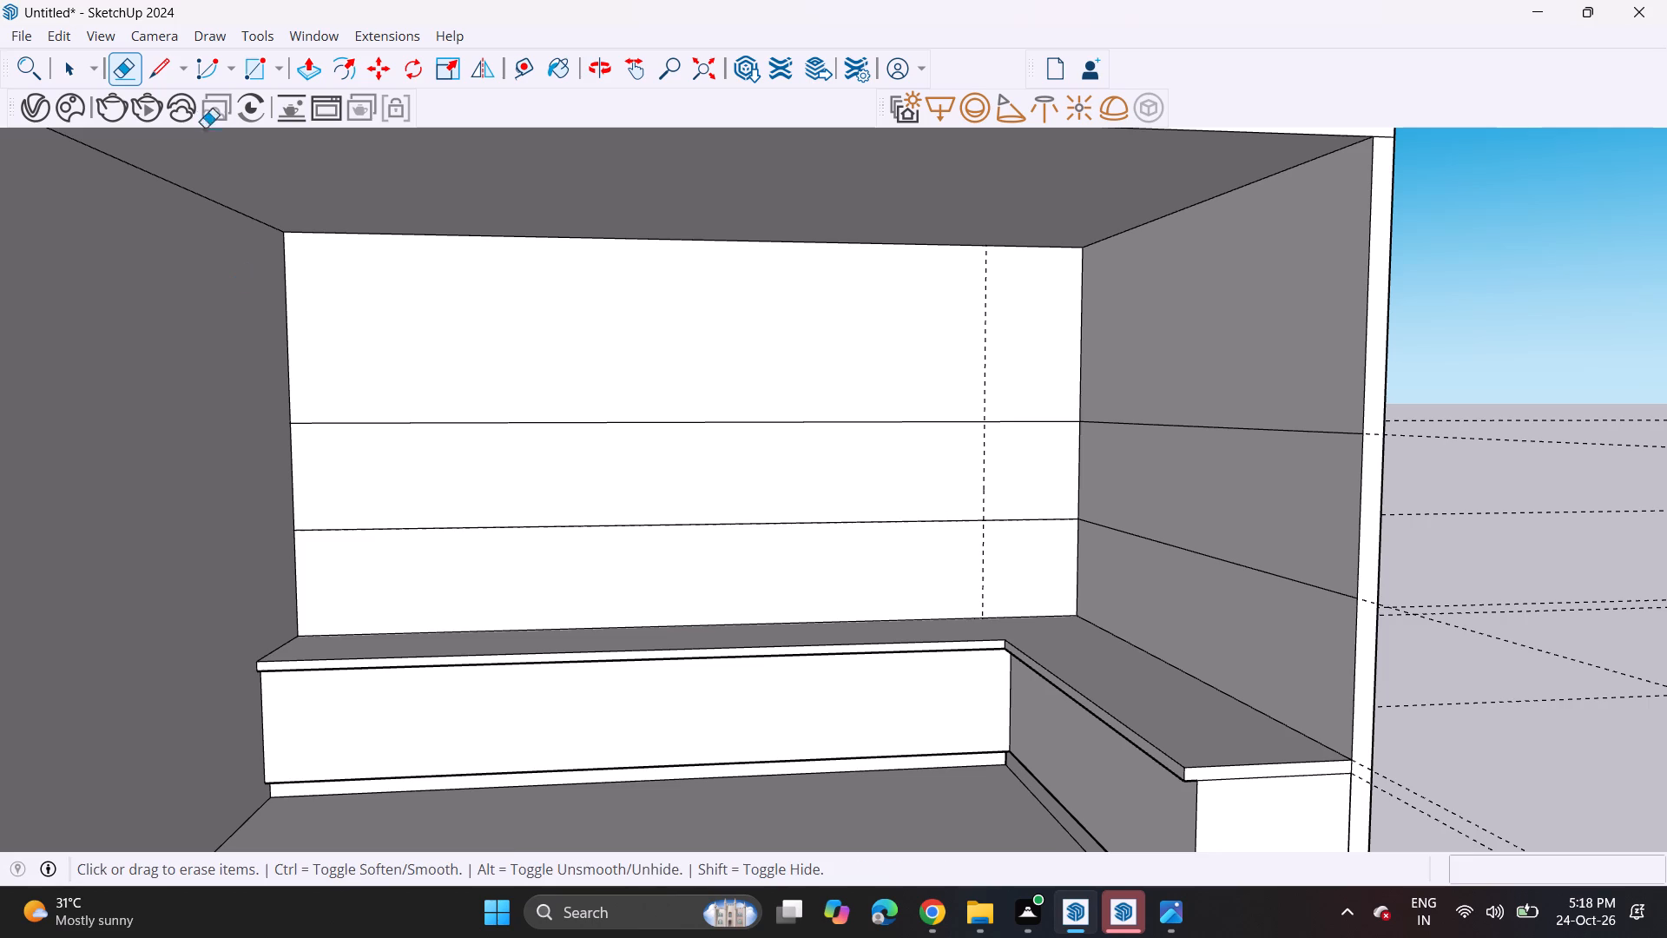
left_click(265, 72)
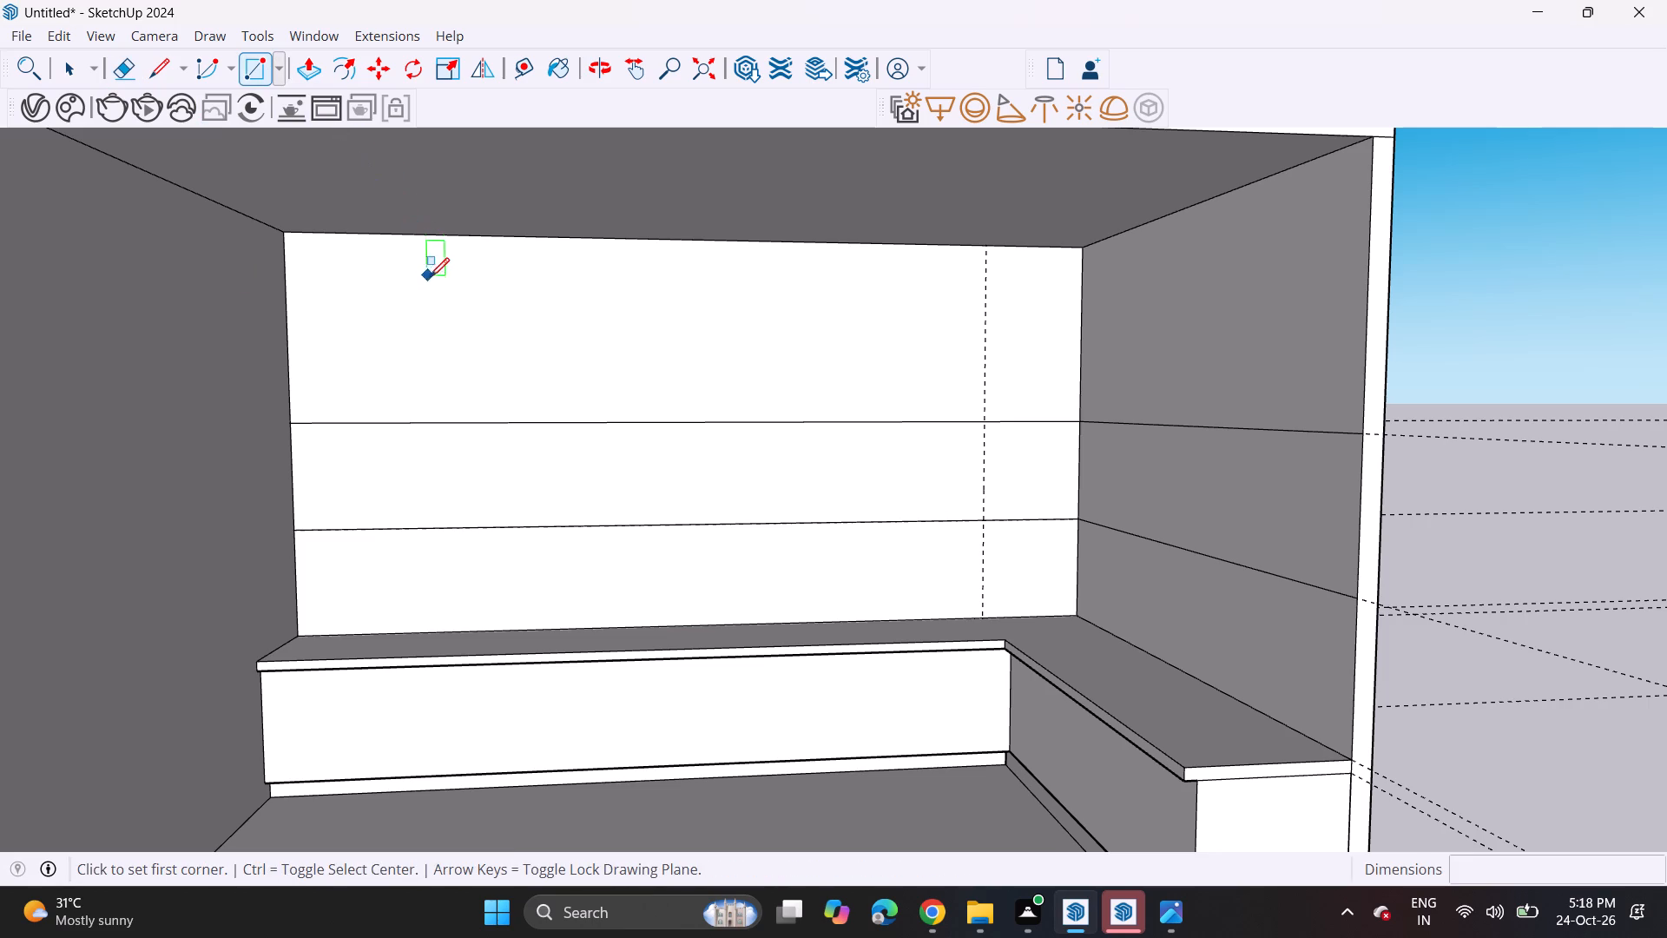
left_click(1073, 419)
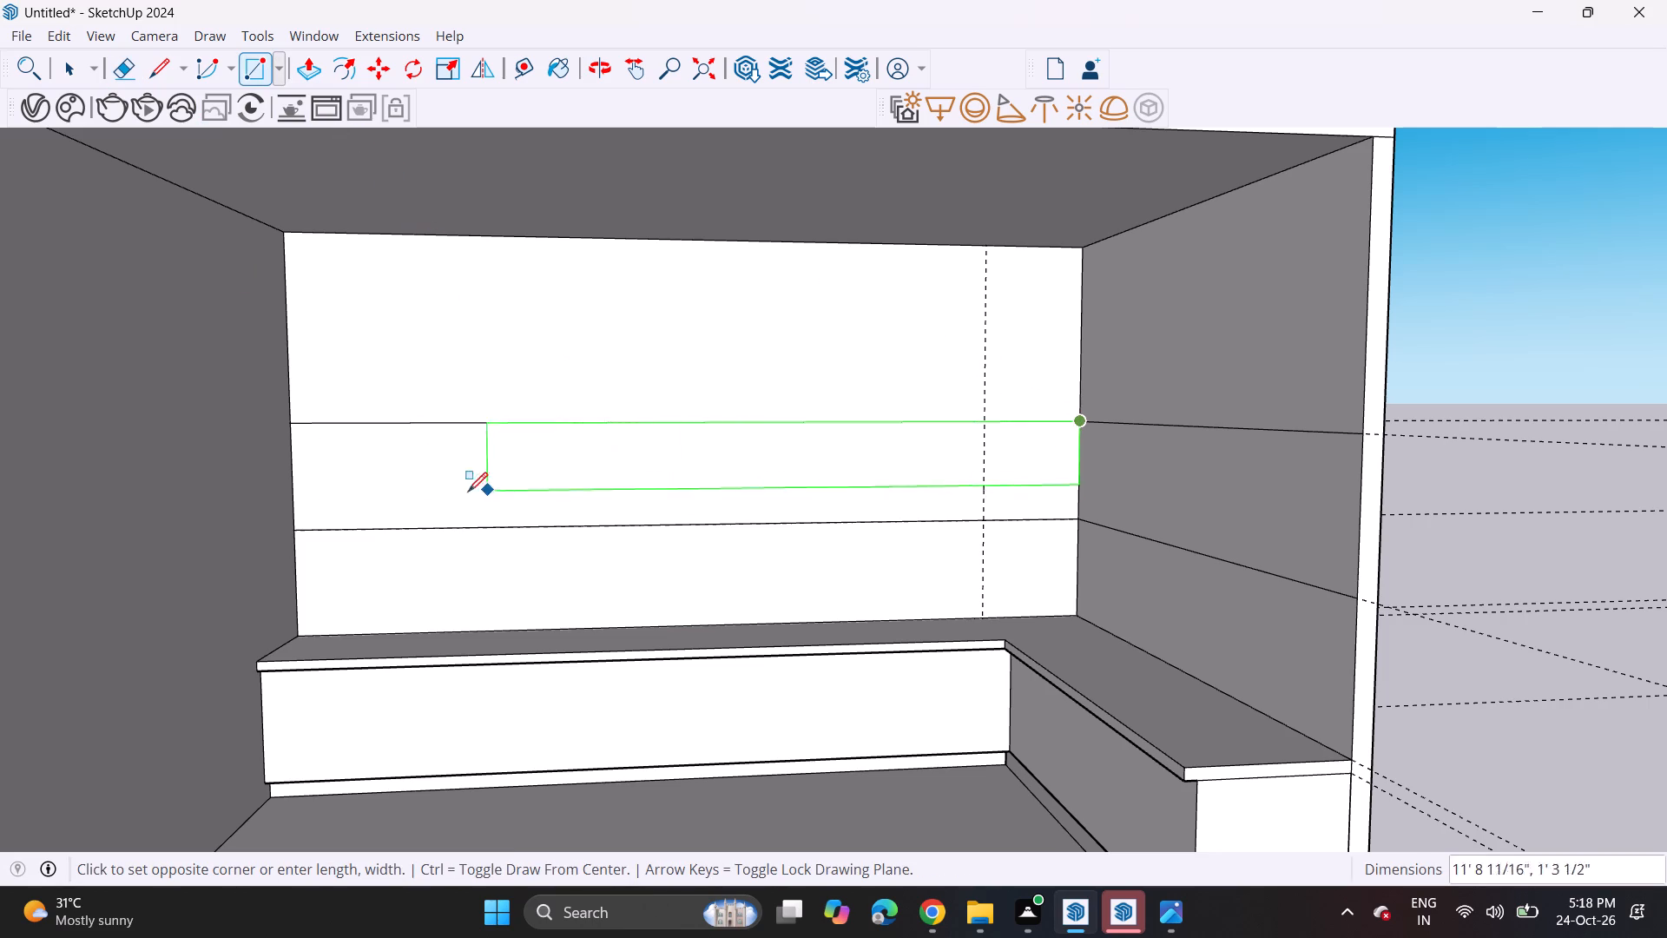
left_click(288, 527)
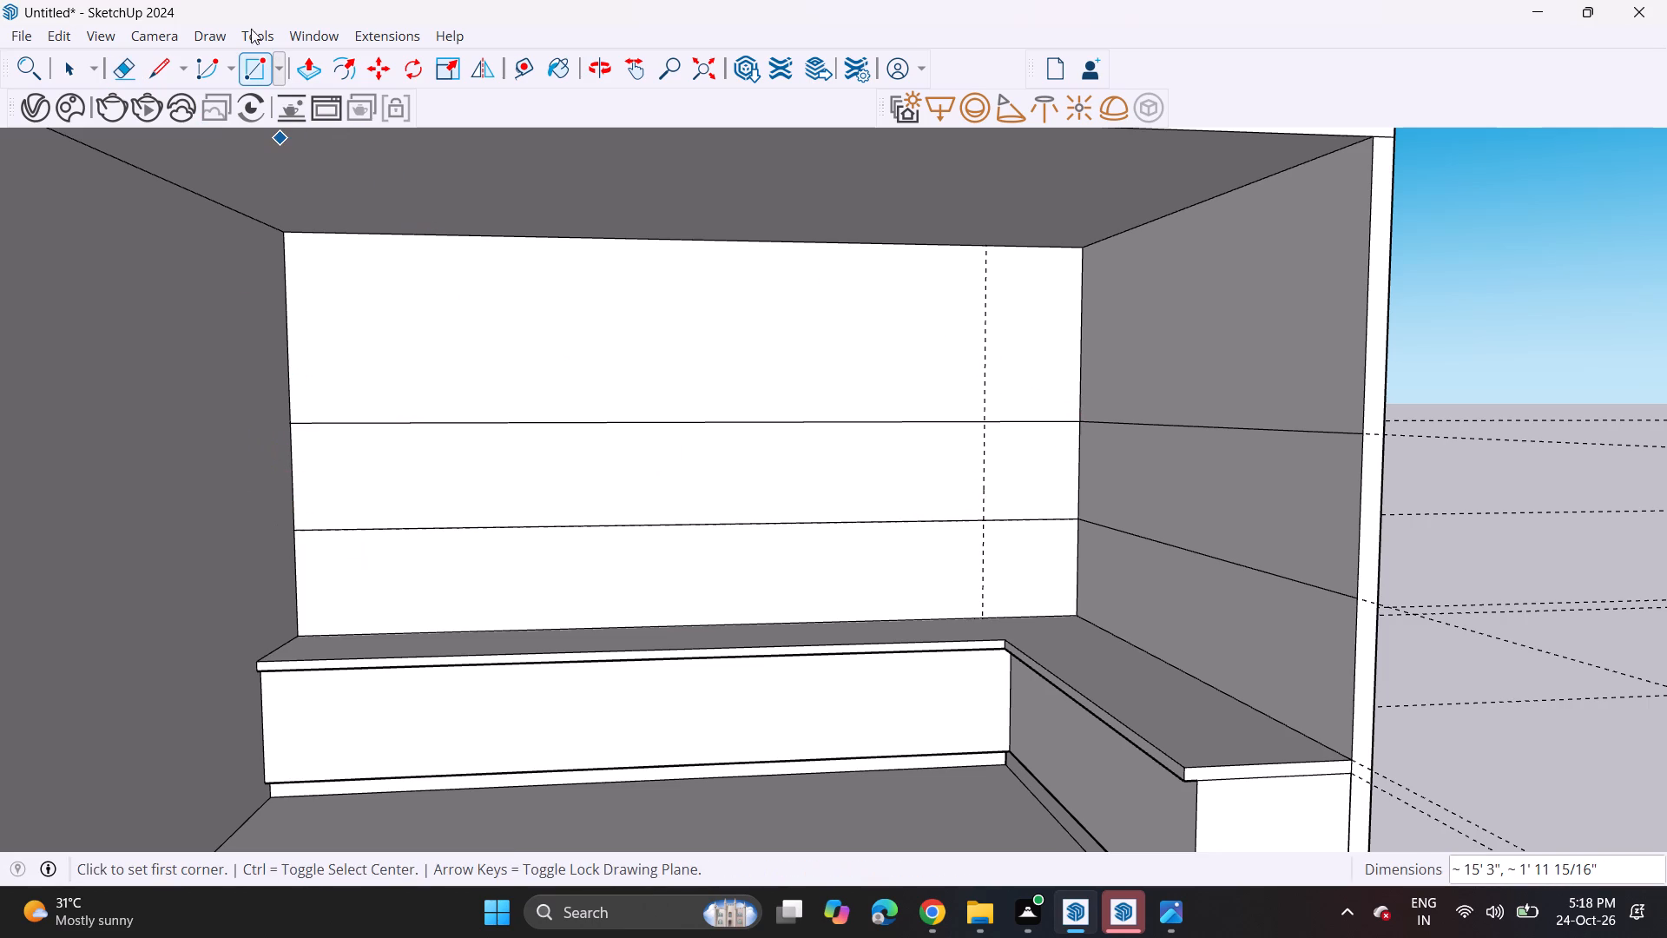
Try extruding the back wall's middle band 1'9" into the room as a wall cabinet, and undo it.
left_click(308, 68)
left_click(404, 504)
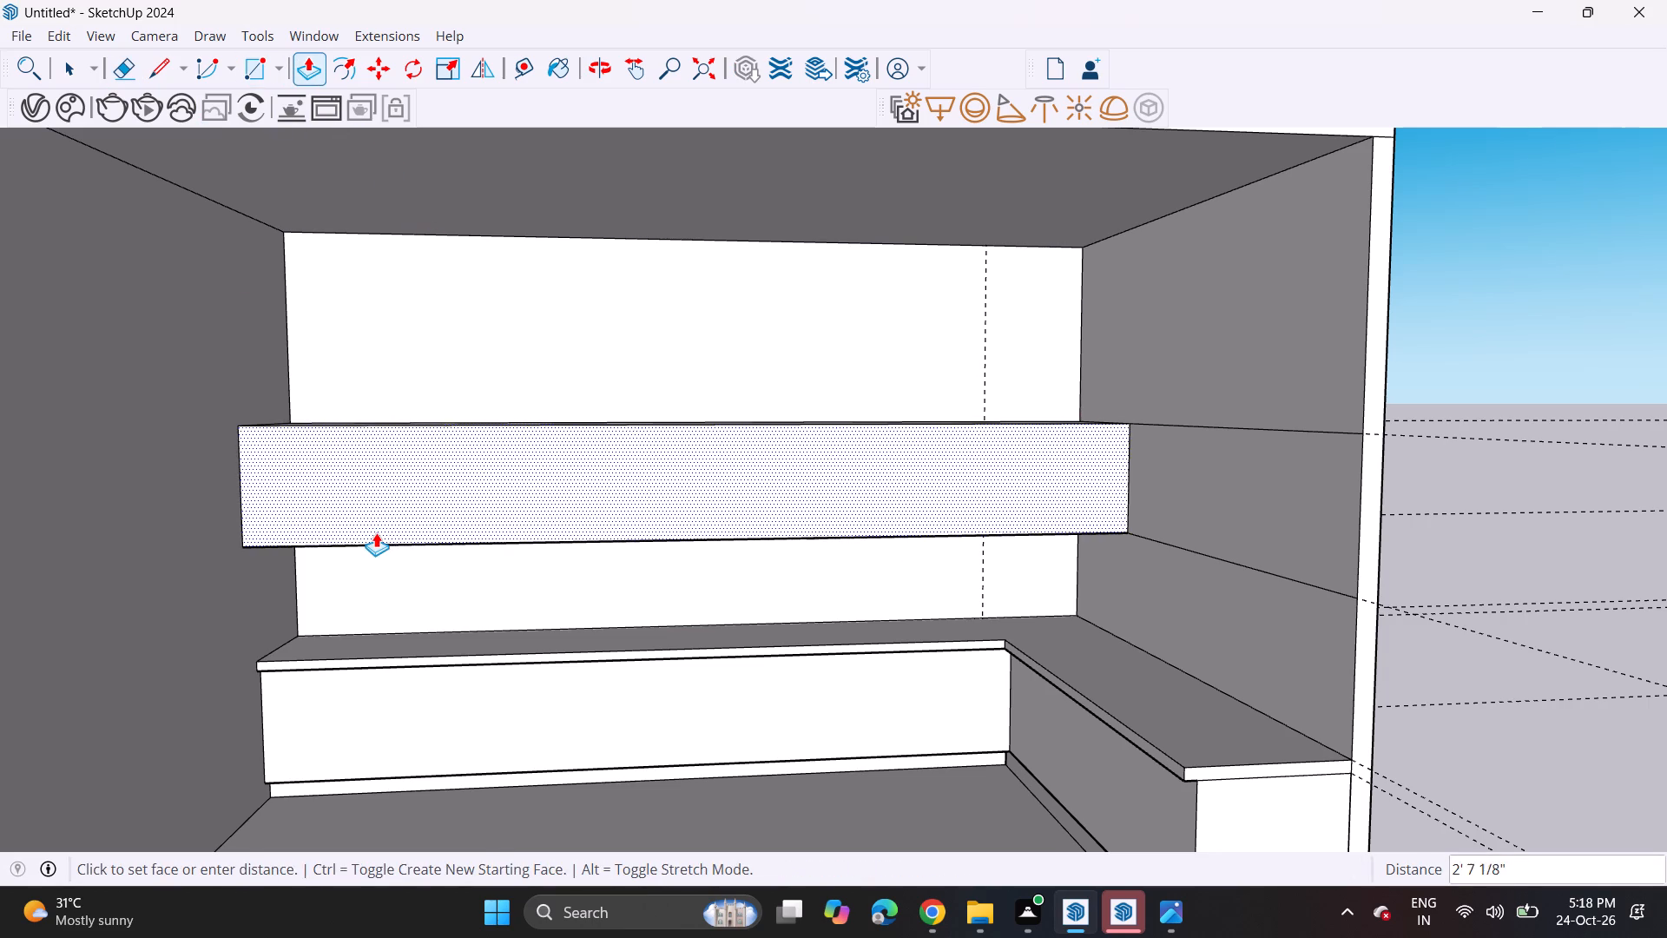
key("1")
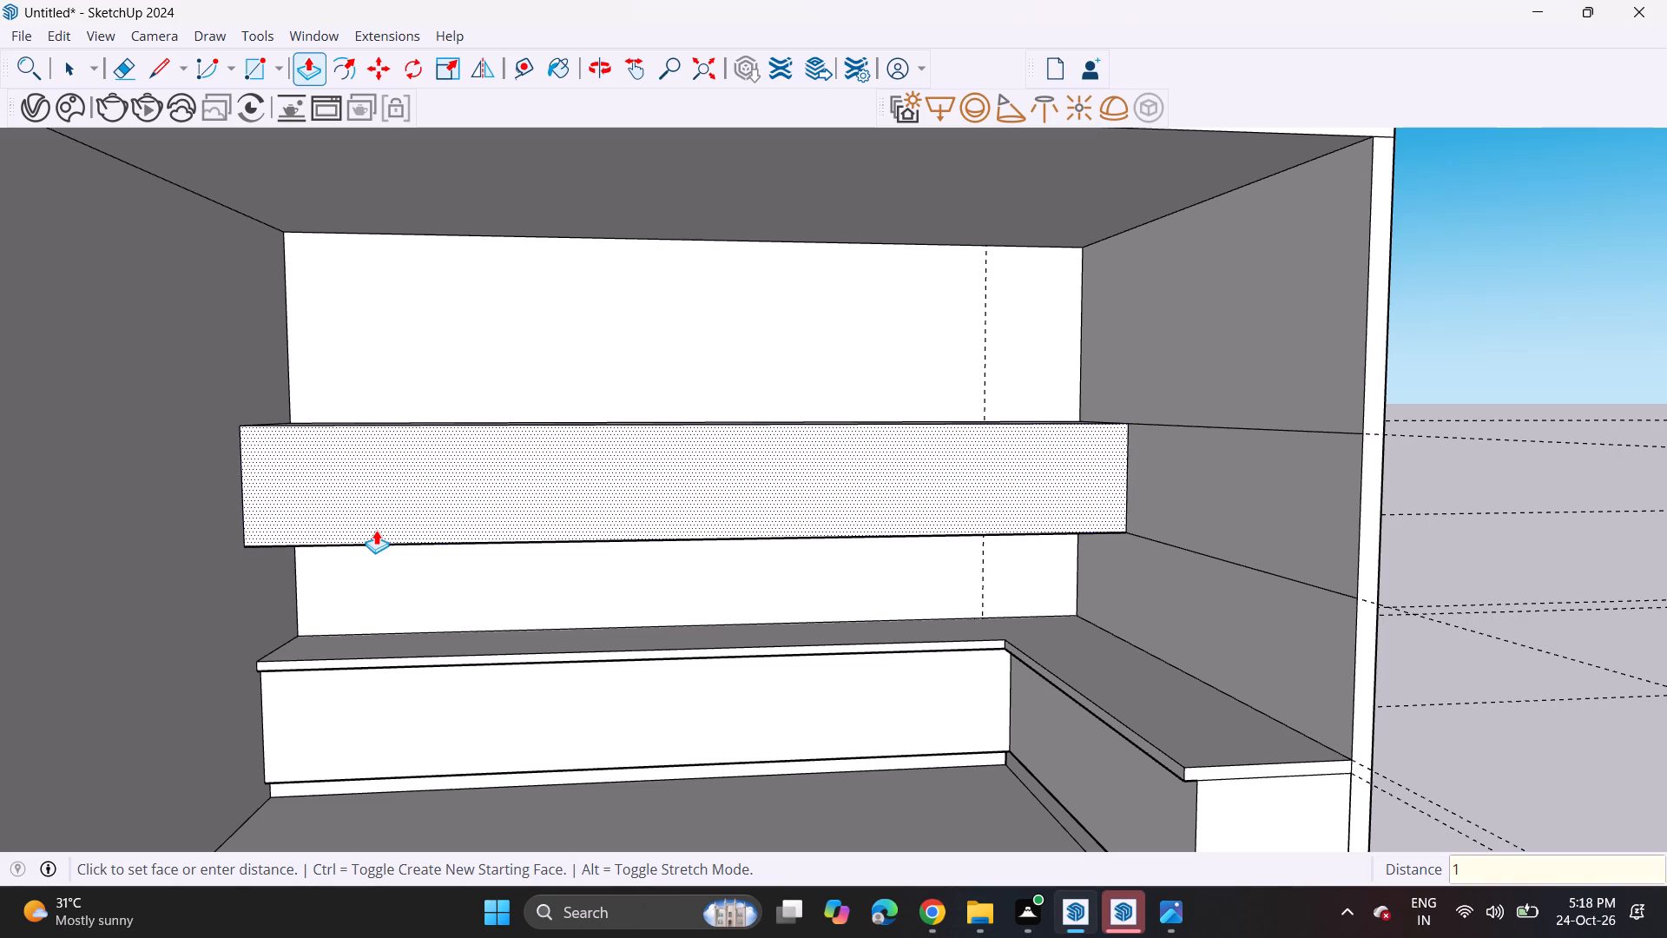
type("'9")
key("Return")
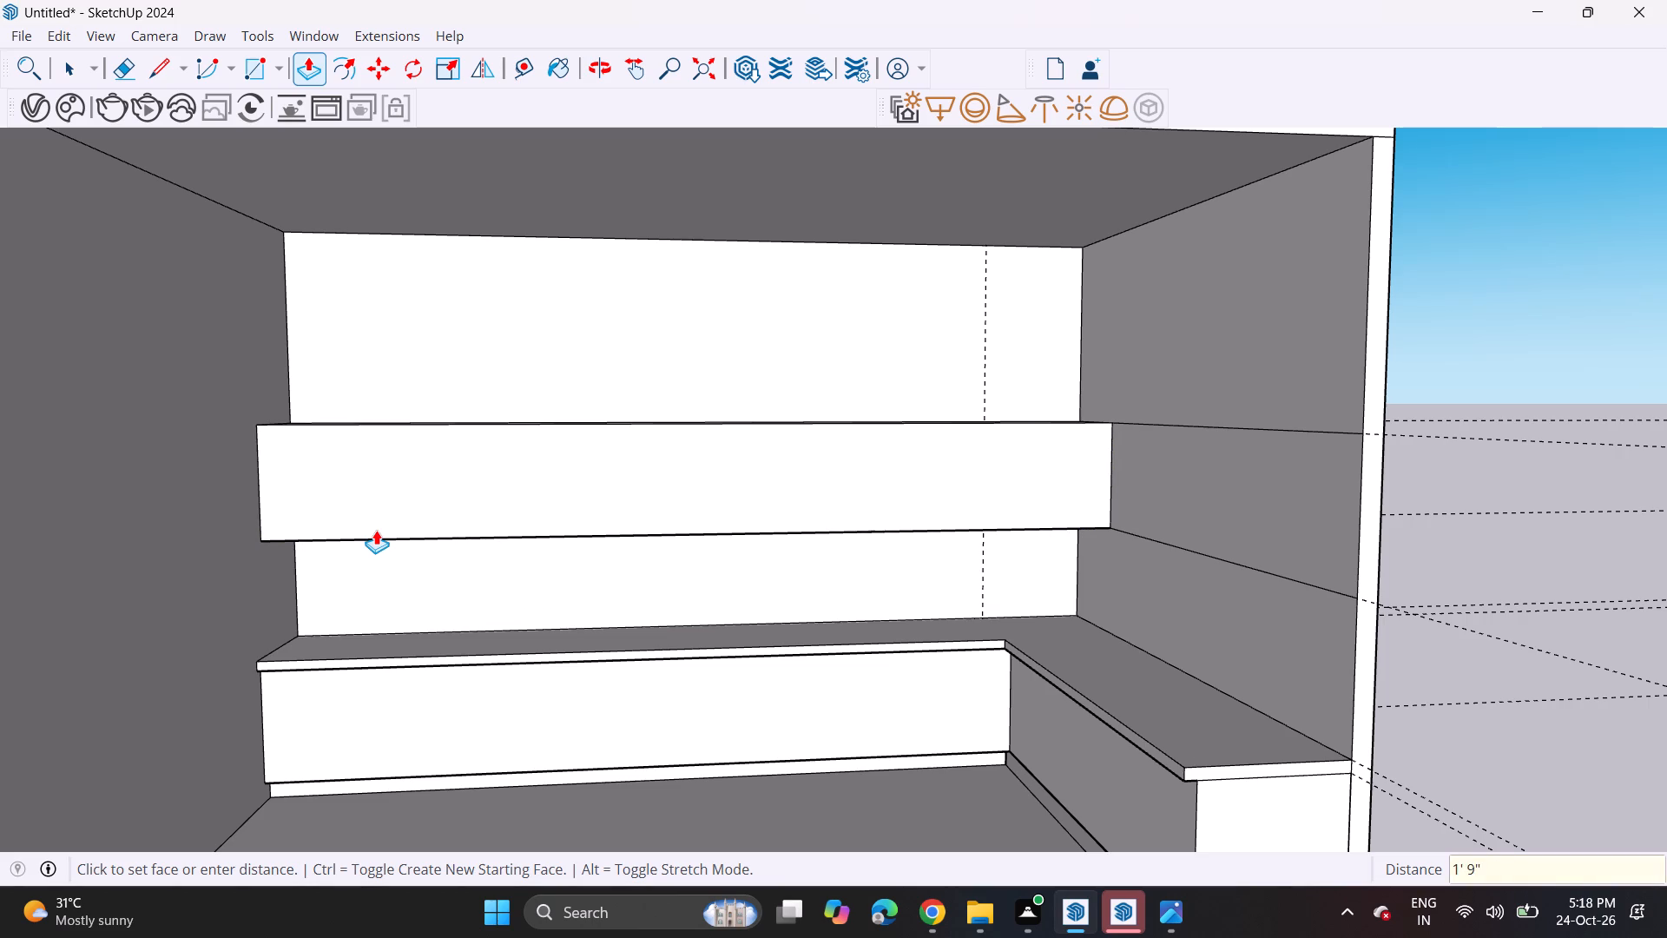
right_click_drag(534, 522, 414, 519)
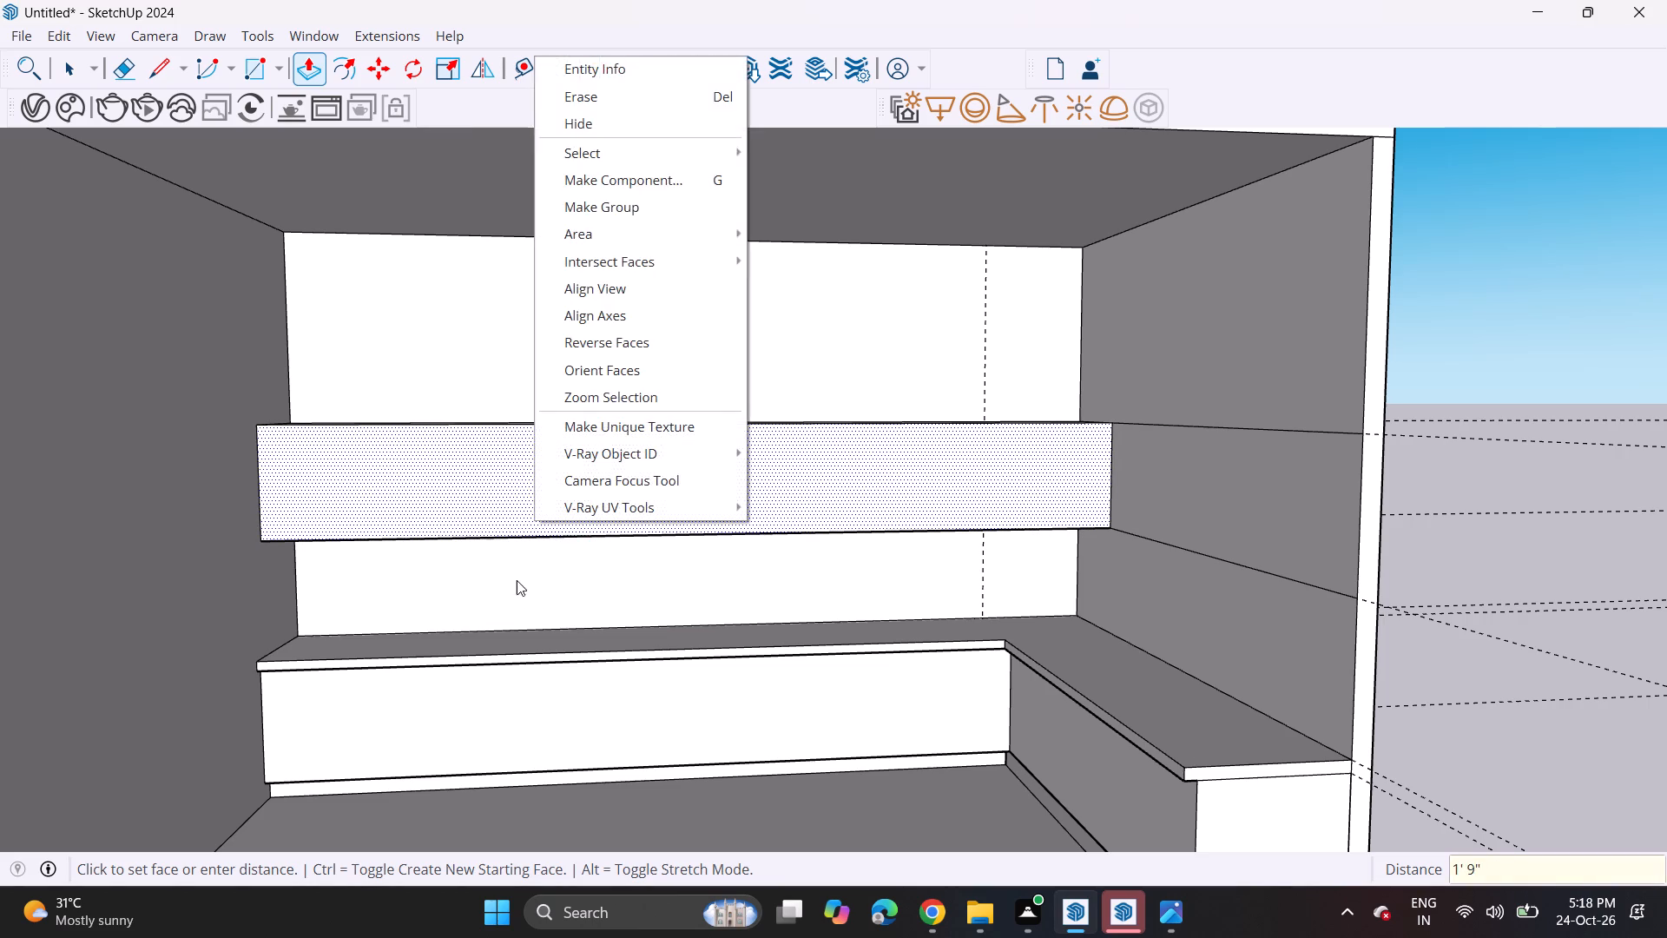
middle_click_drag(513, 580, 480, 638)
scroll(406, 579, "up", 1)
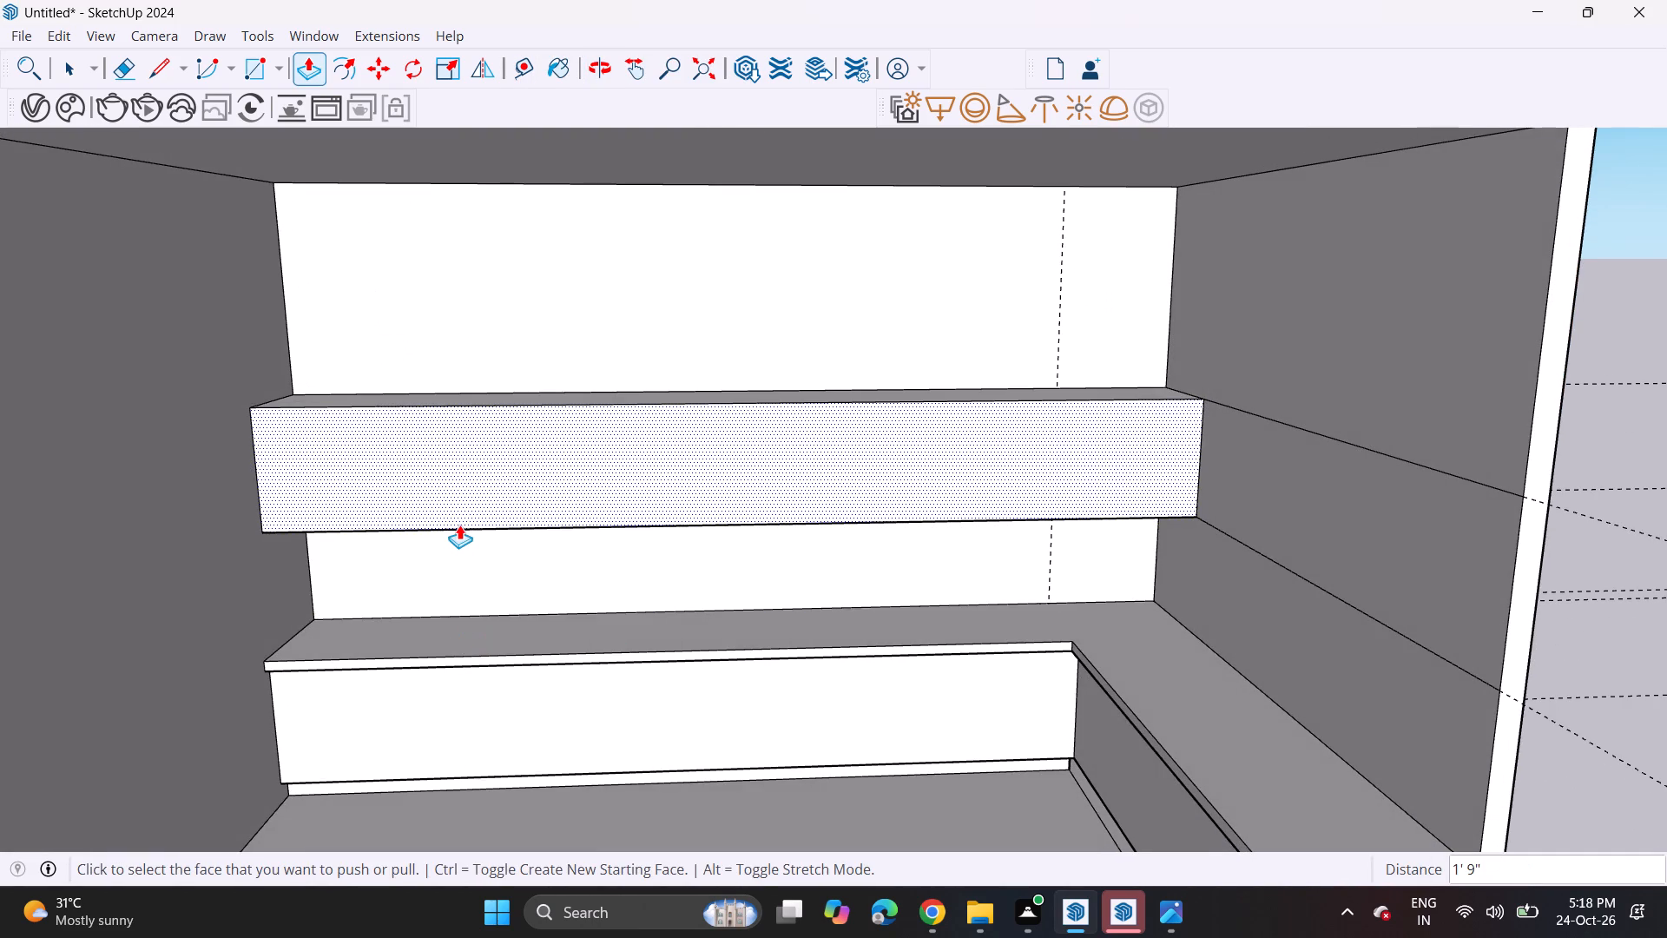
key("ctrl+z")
Extrude the back wall's middle band 1'8" into the room to form the wall cabinet block.
left_click(466, 472)
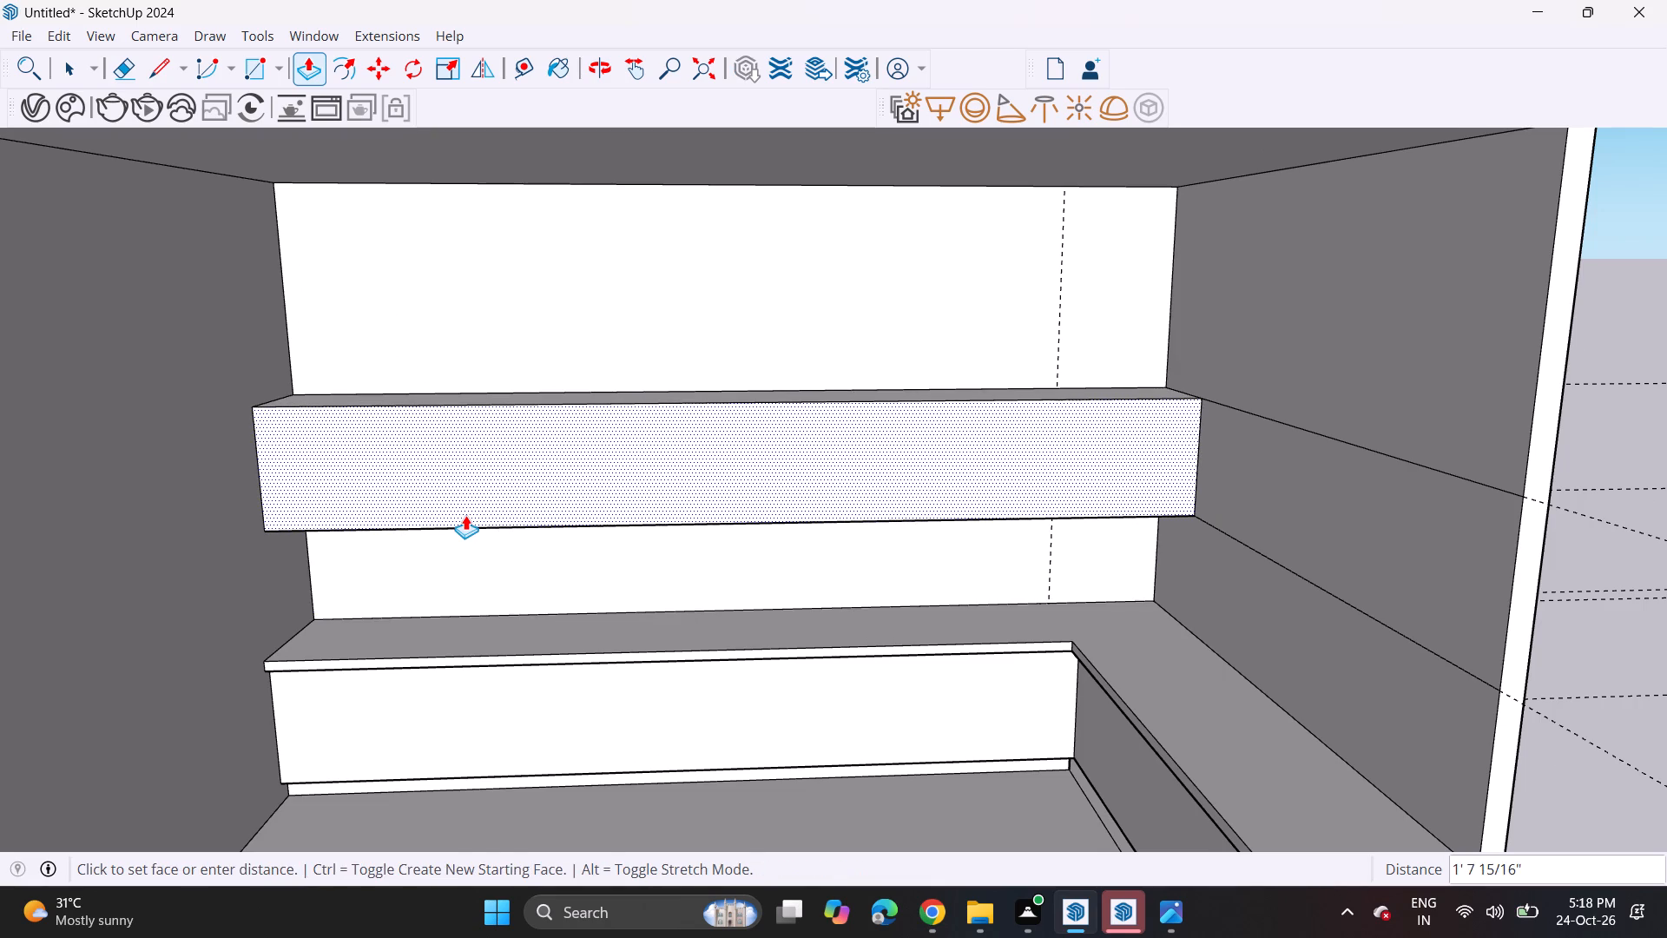
type("1'8")
key("Return")
Draw a 3'6" vertical line along the back-wall guide from the wall cabinet block's top up to the ceiling.
middle_click_drag(366, 510, 706, 428)
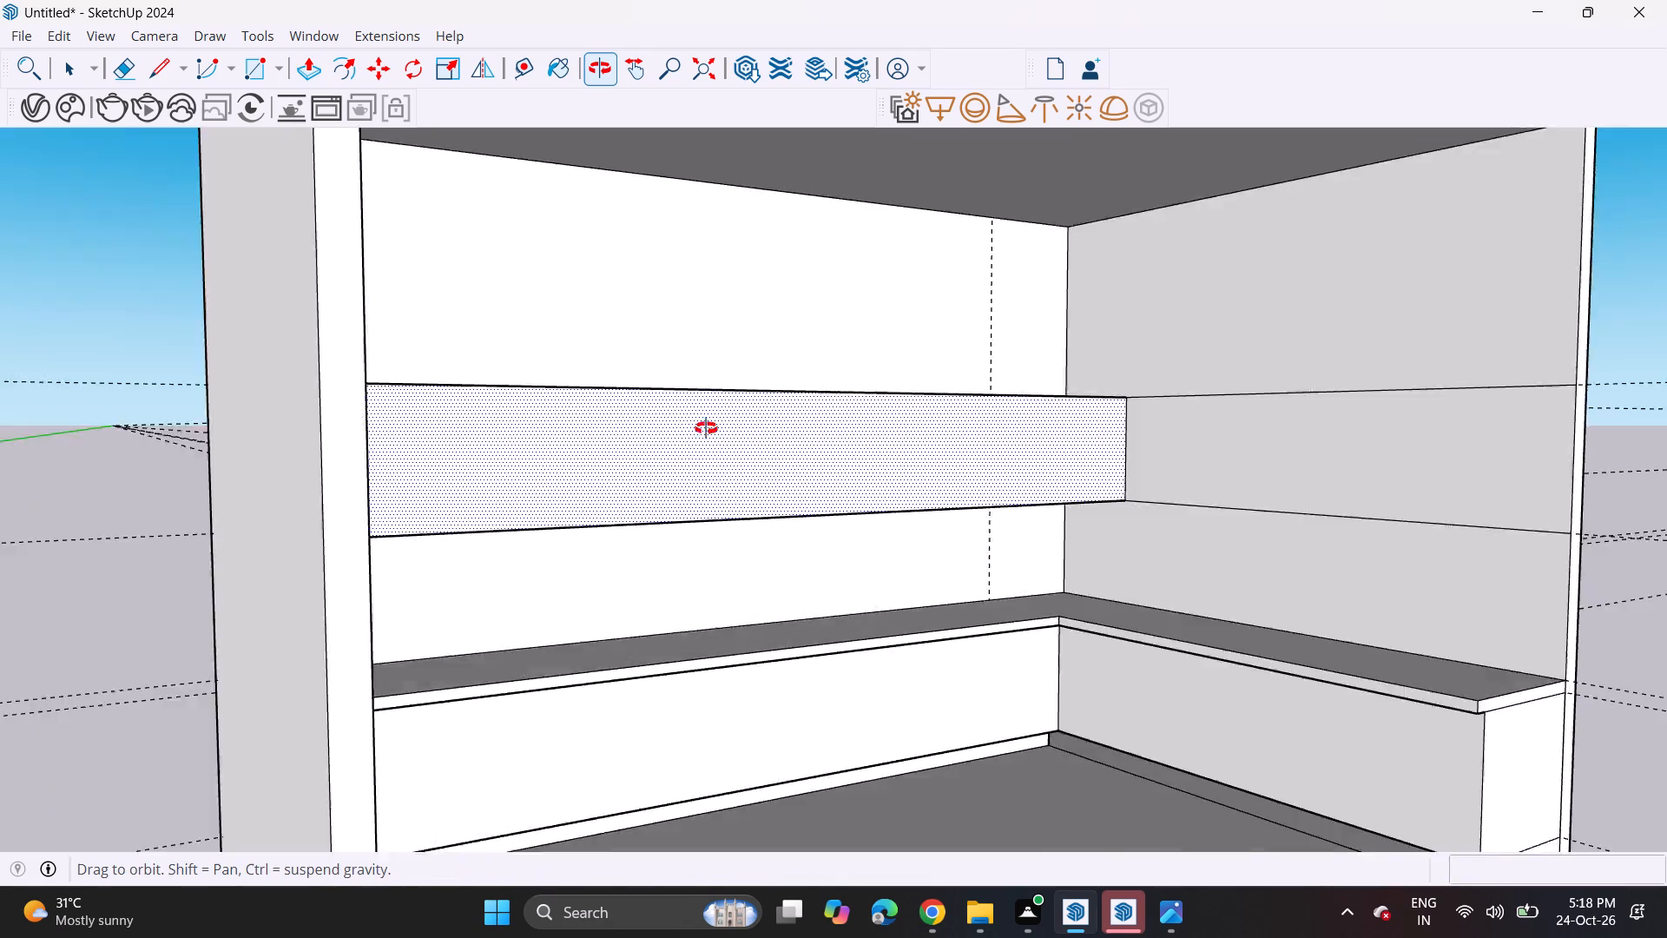
middle_click_drag(706, 428, 415, 429)
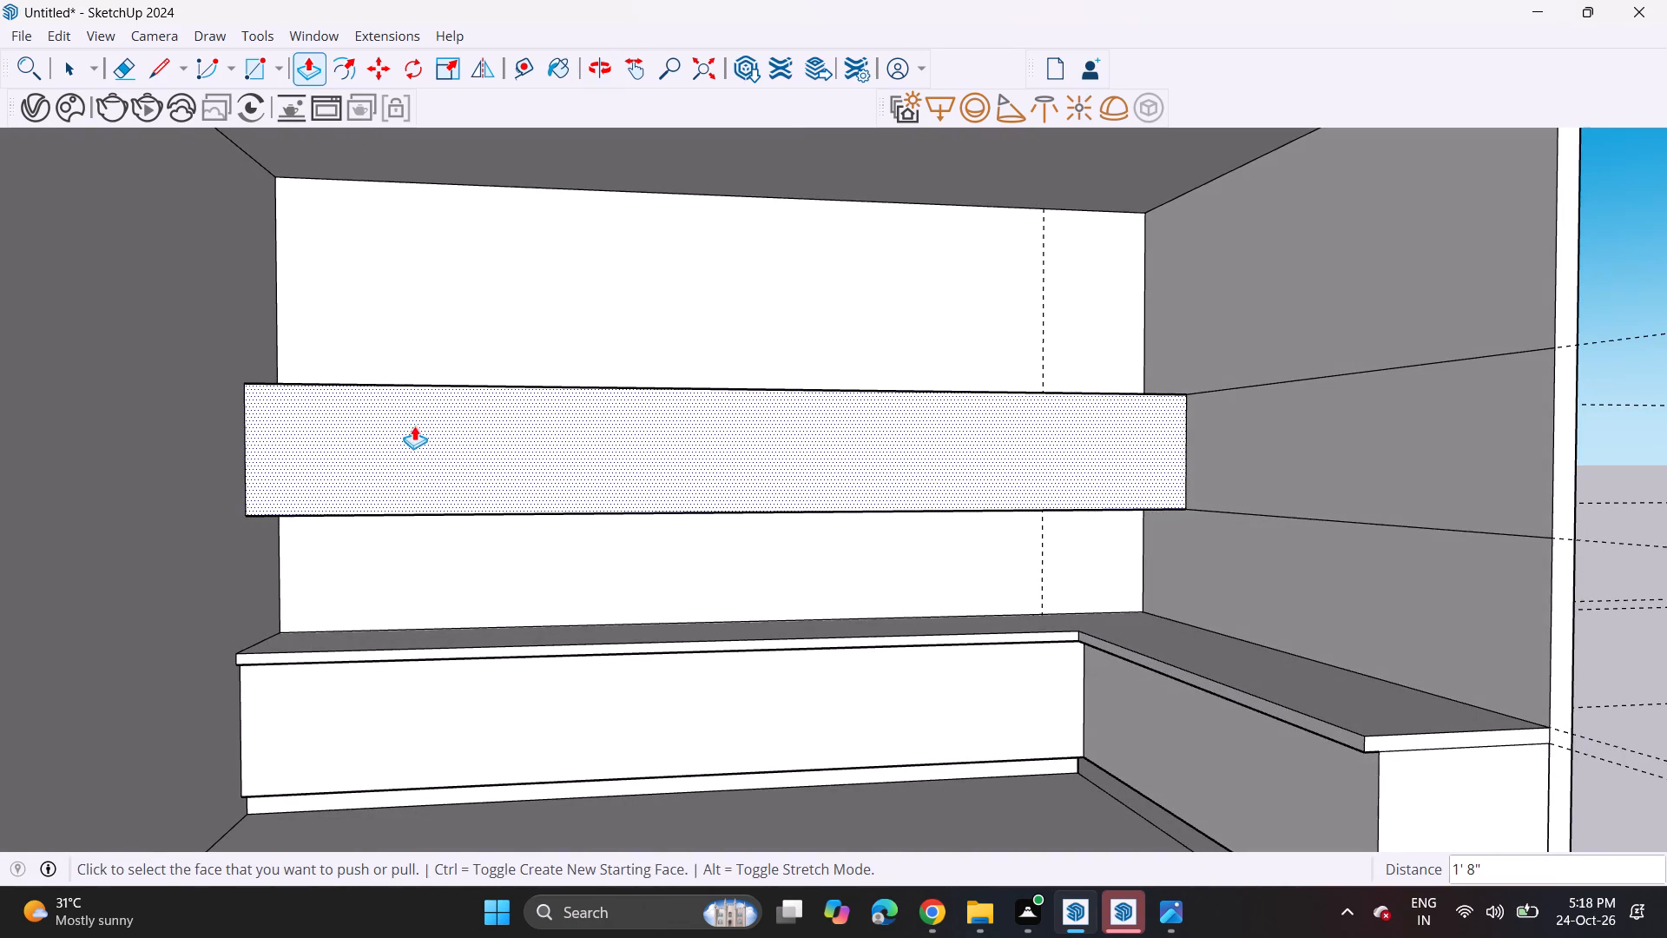
middle_click_drag(414, 427, 489, 523, "shift")
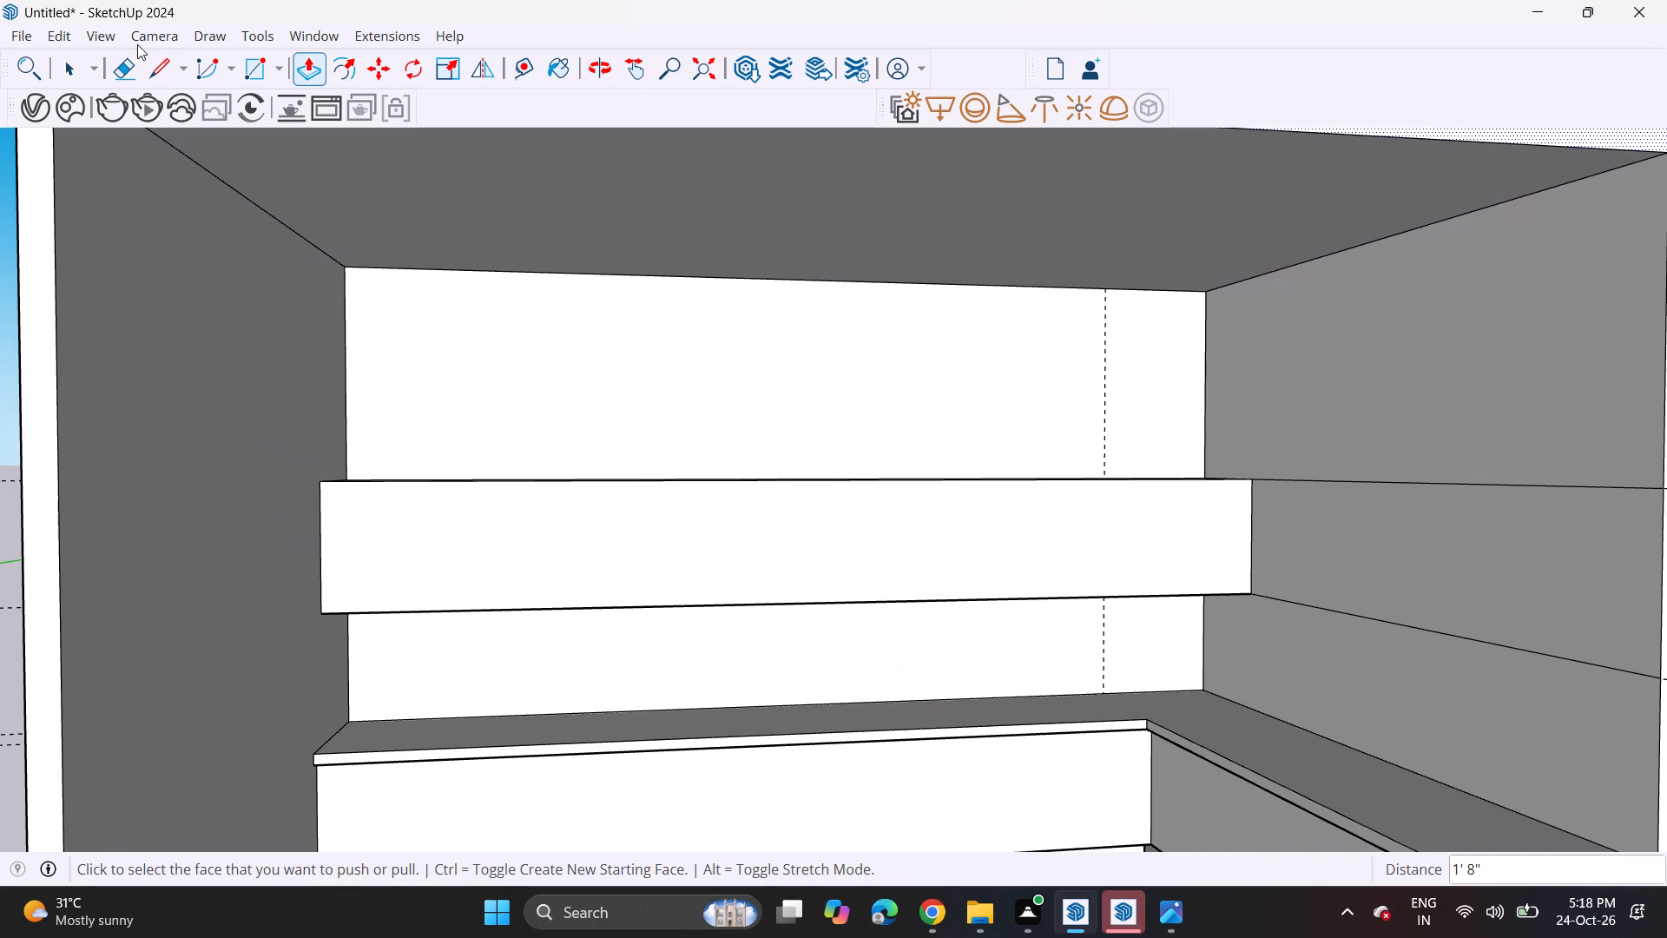
left_click(147, 76)
middle_click_drag(1070, 420, 1069, 434)
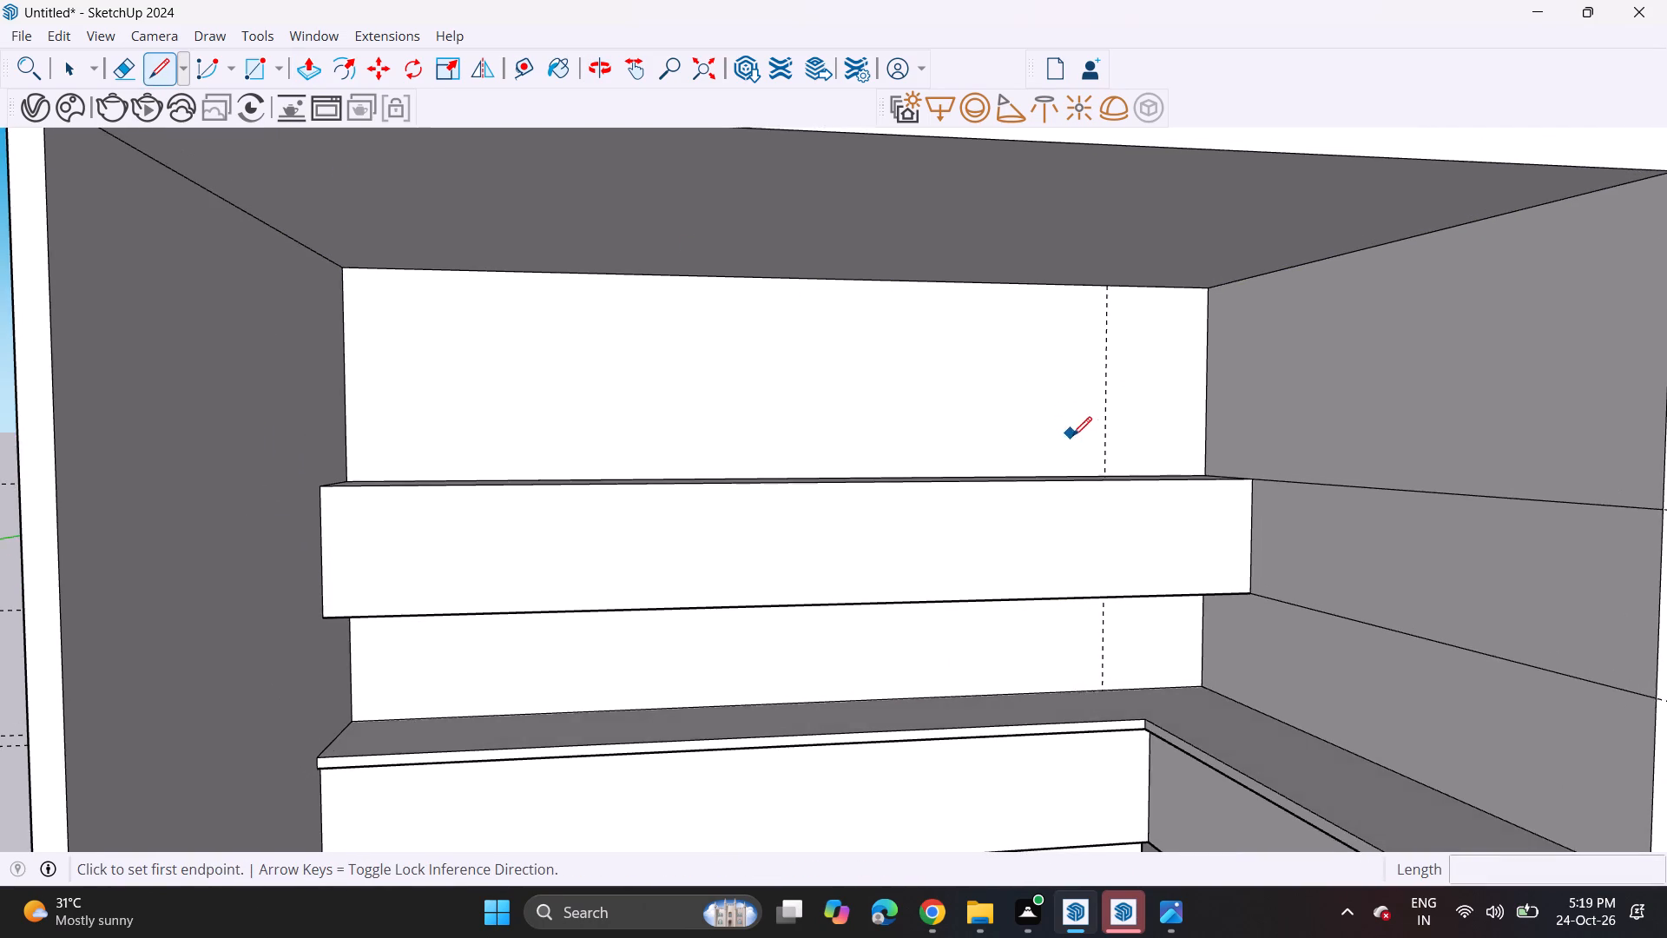
scroll(1130, 462, "up", 6)
left_click(1088, 488)
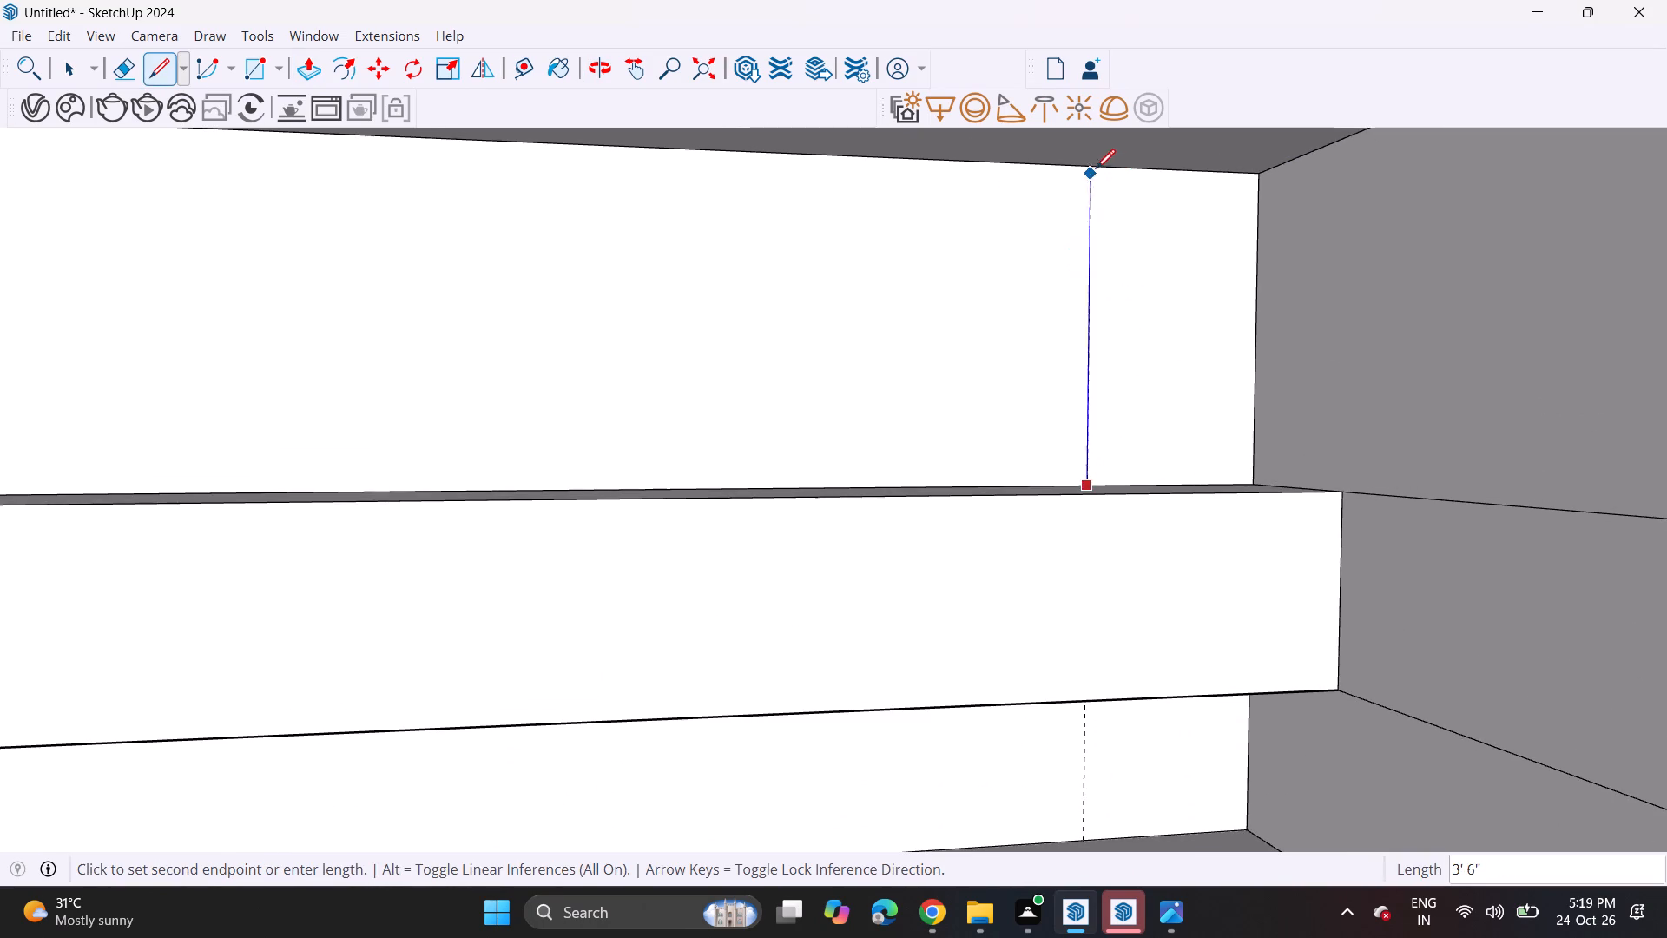
left_click(1090, 166)
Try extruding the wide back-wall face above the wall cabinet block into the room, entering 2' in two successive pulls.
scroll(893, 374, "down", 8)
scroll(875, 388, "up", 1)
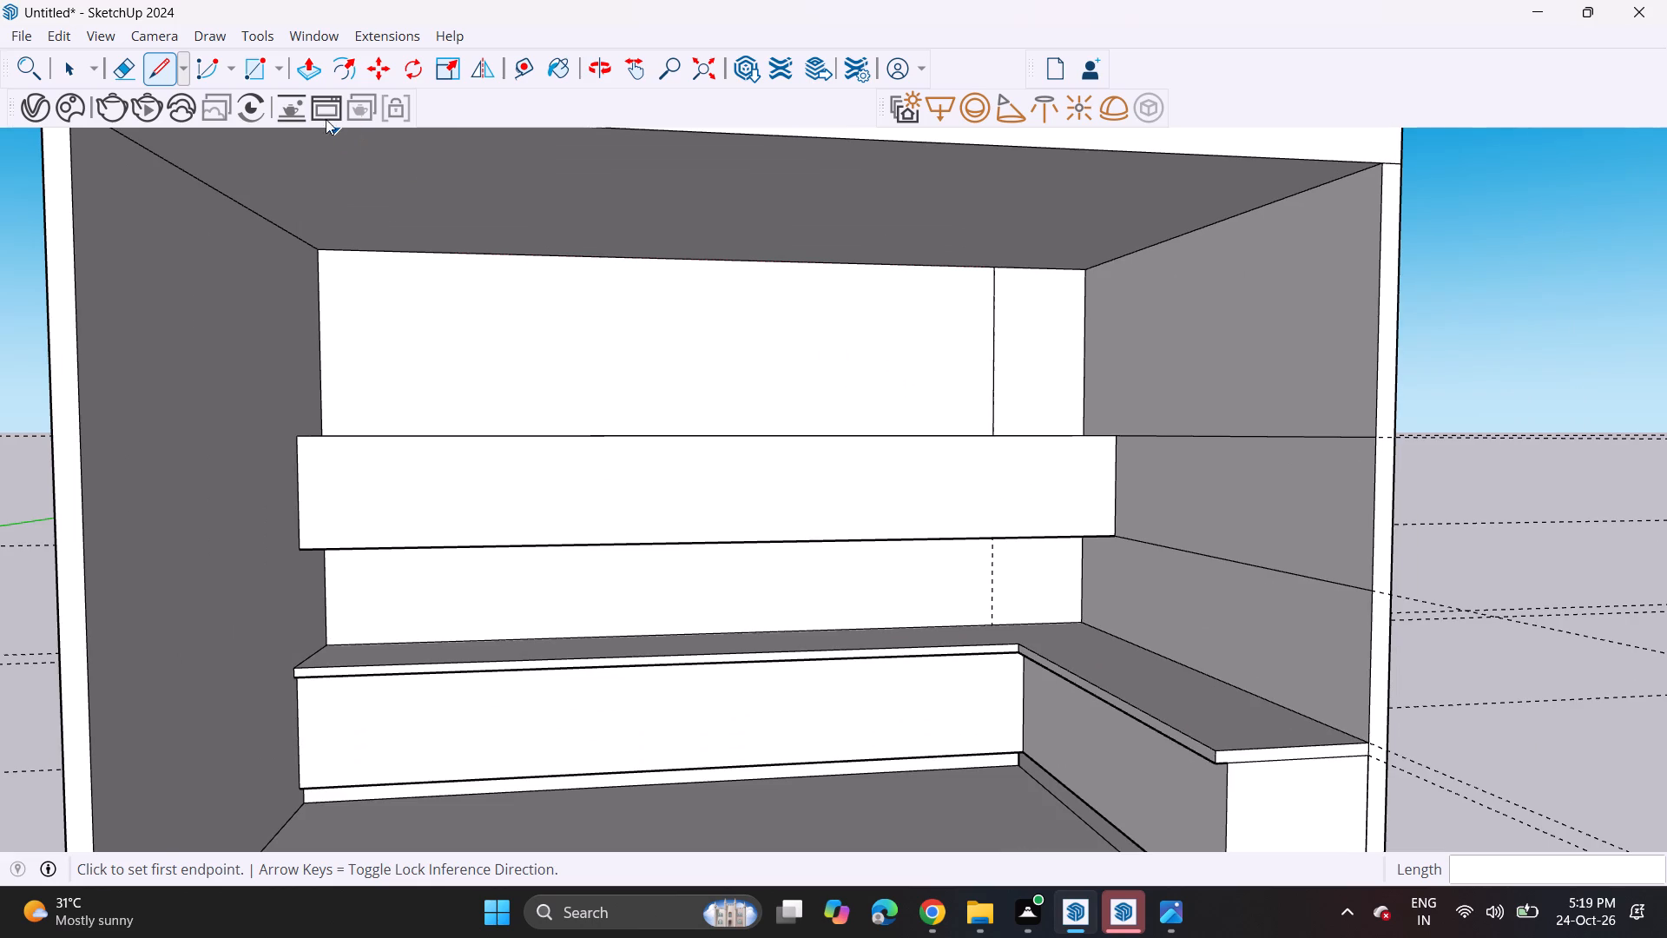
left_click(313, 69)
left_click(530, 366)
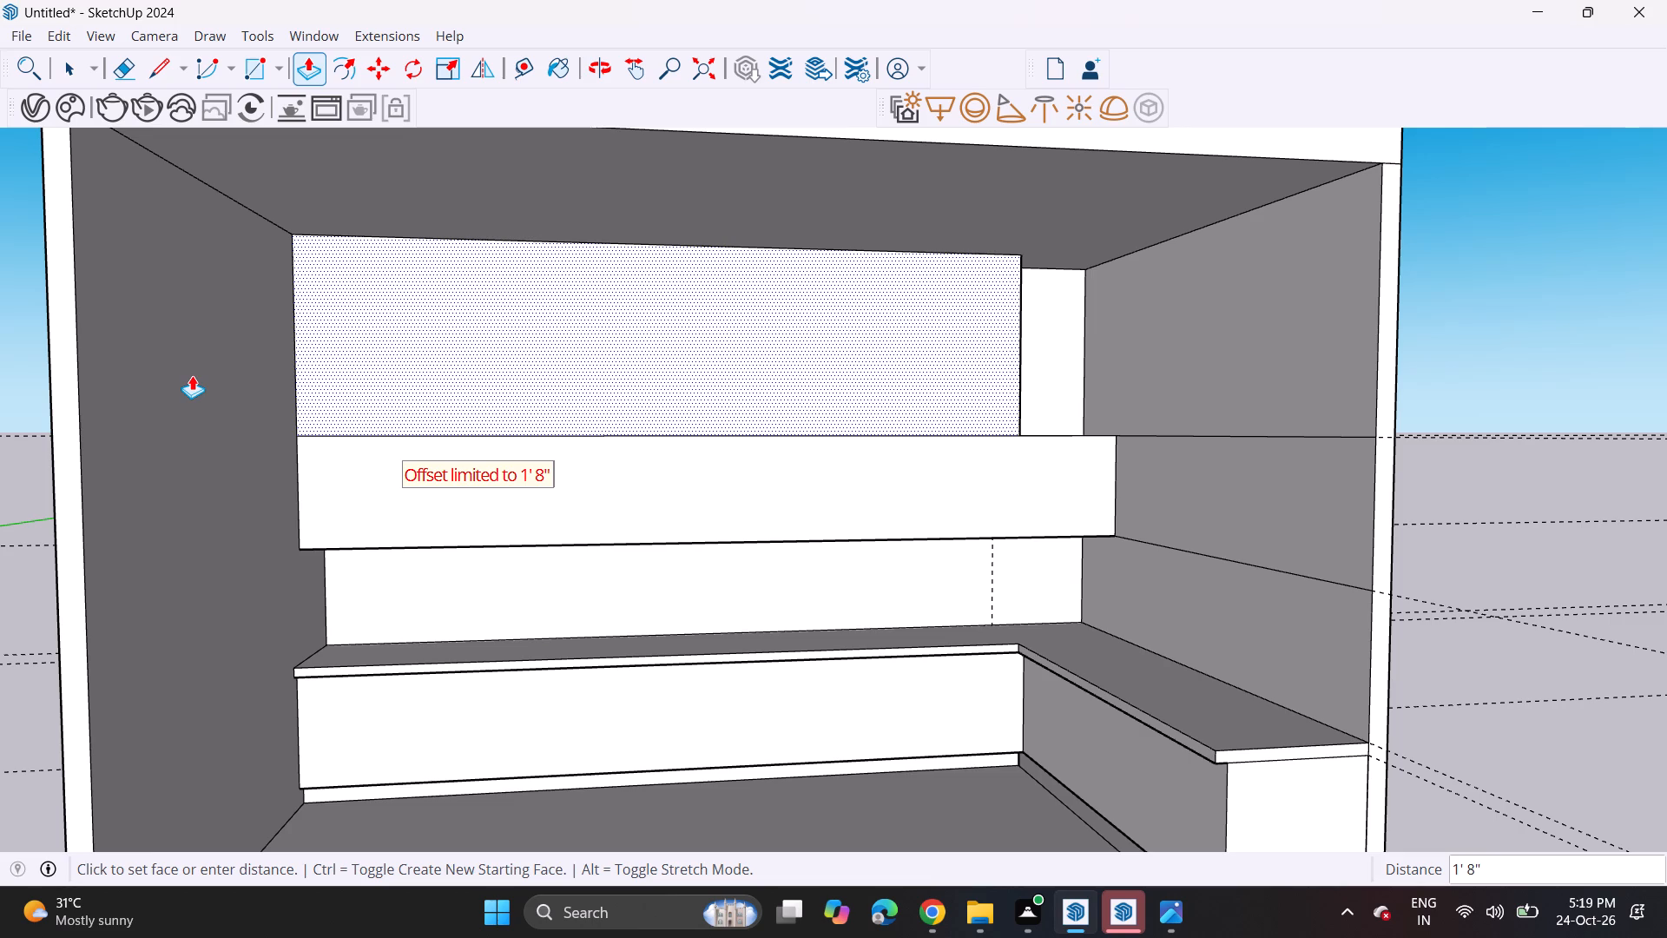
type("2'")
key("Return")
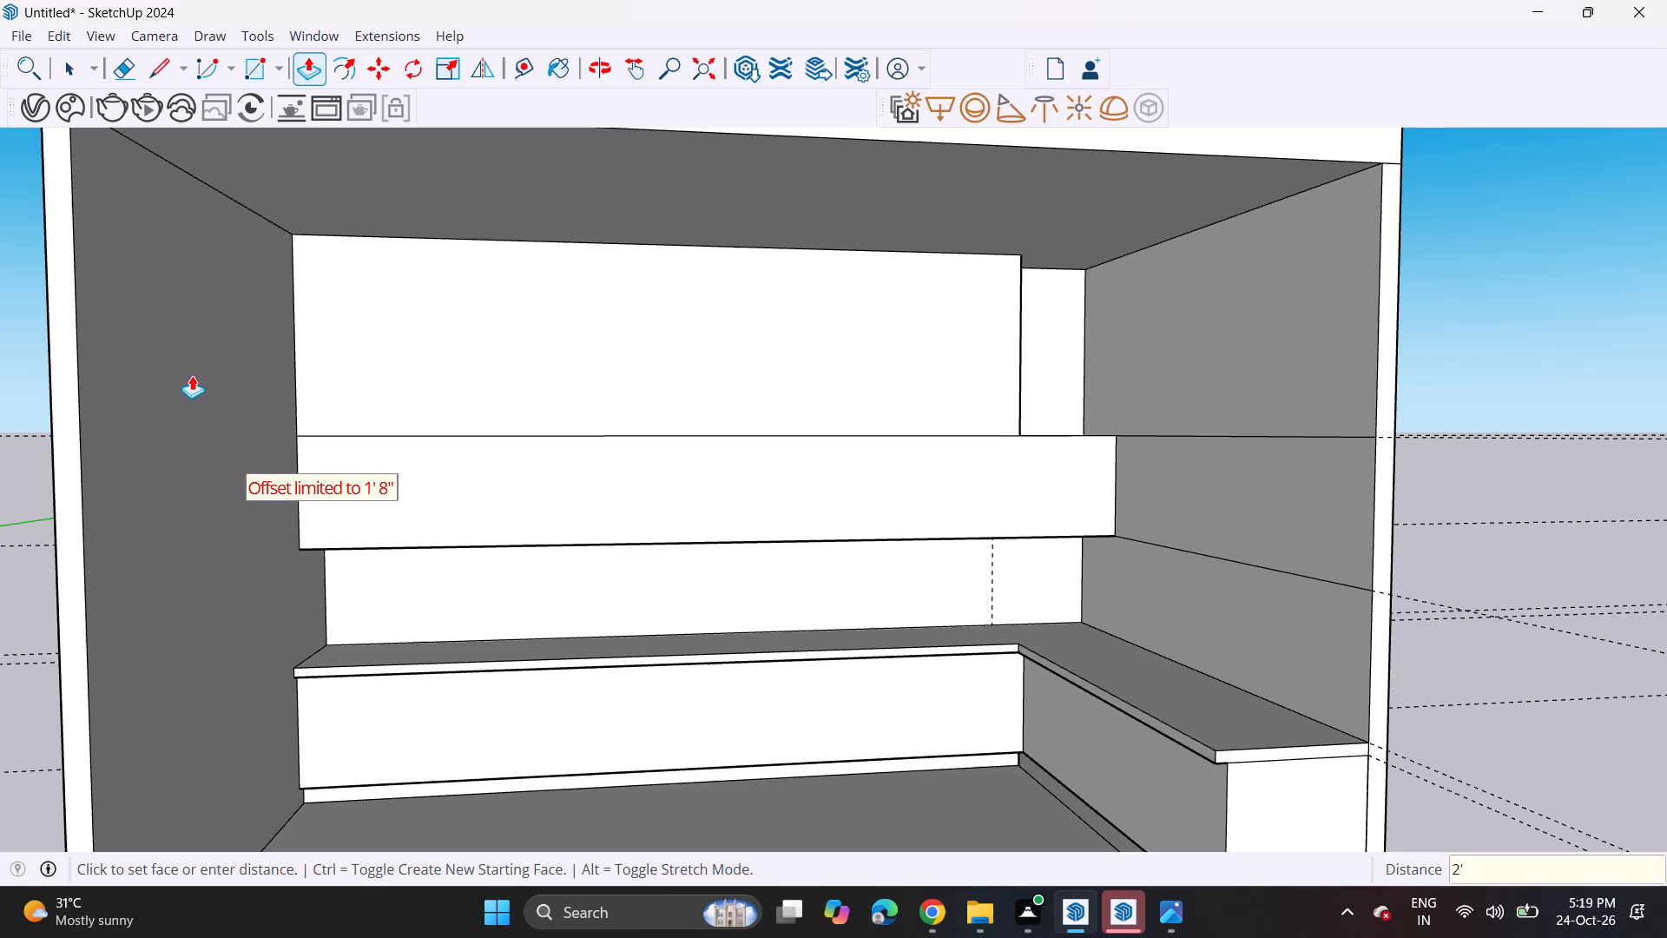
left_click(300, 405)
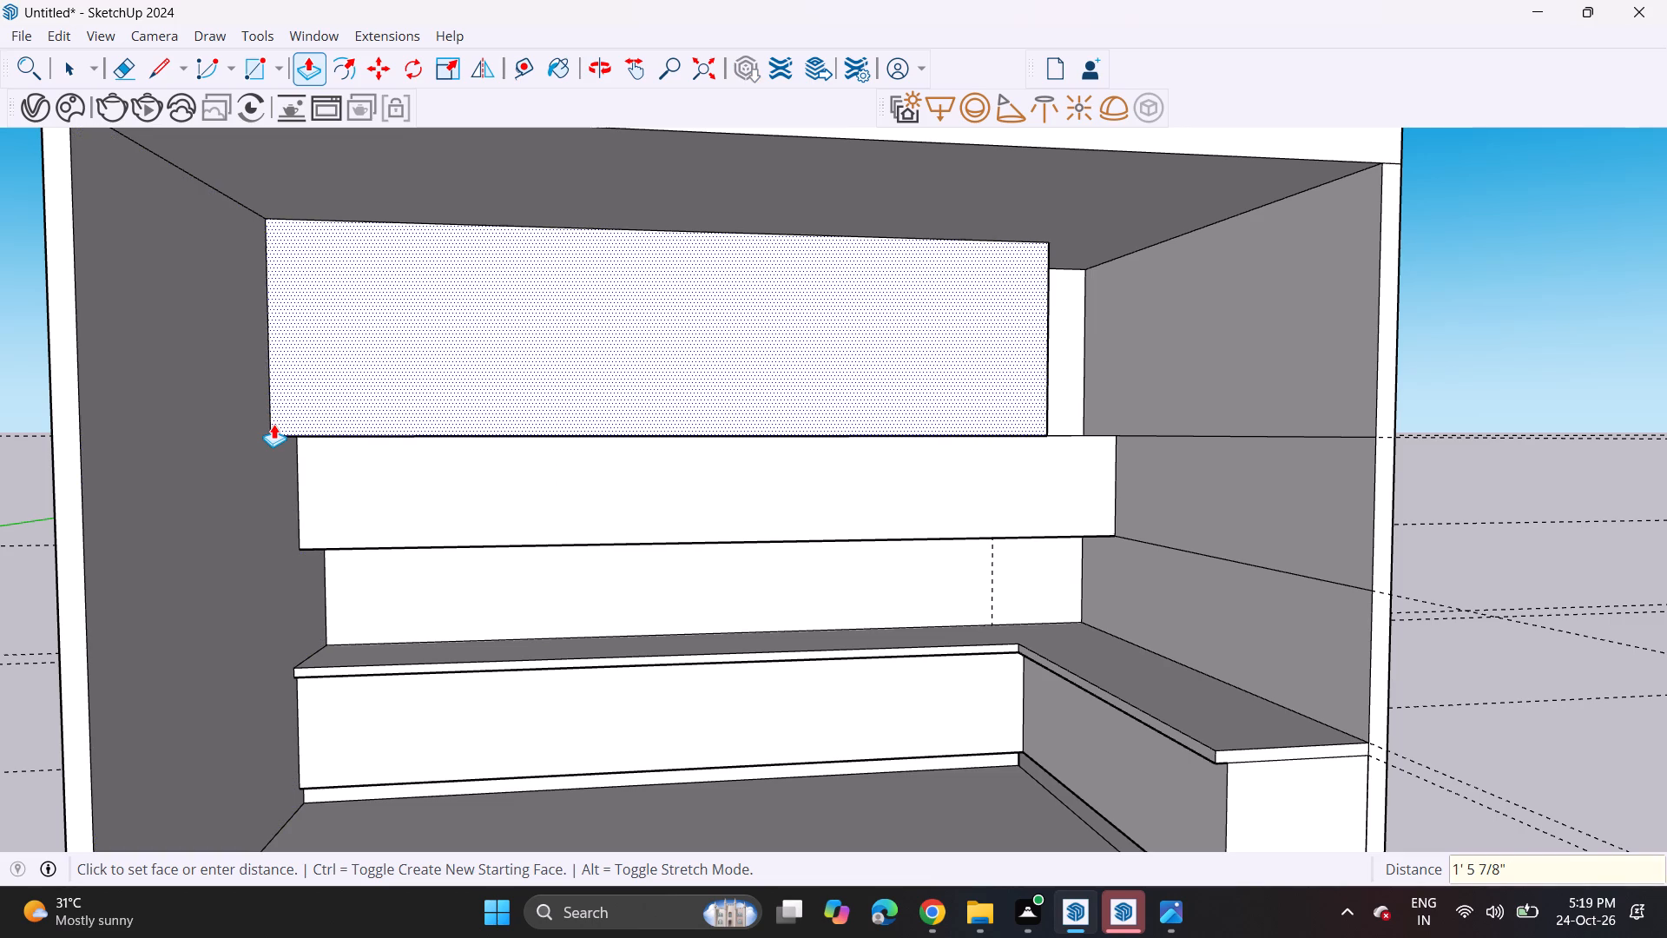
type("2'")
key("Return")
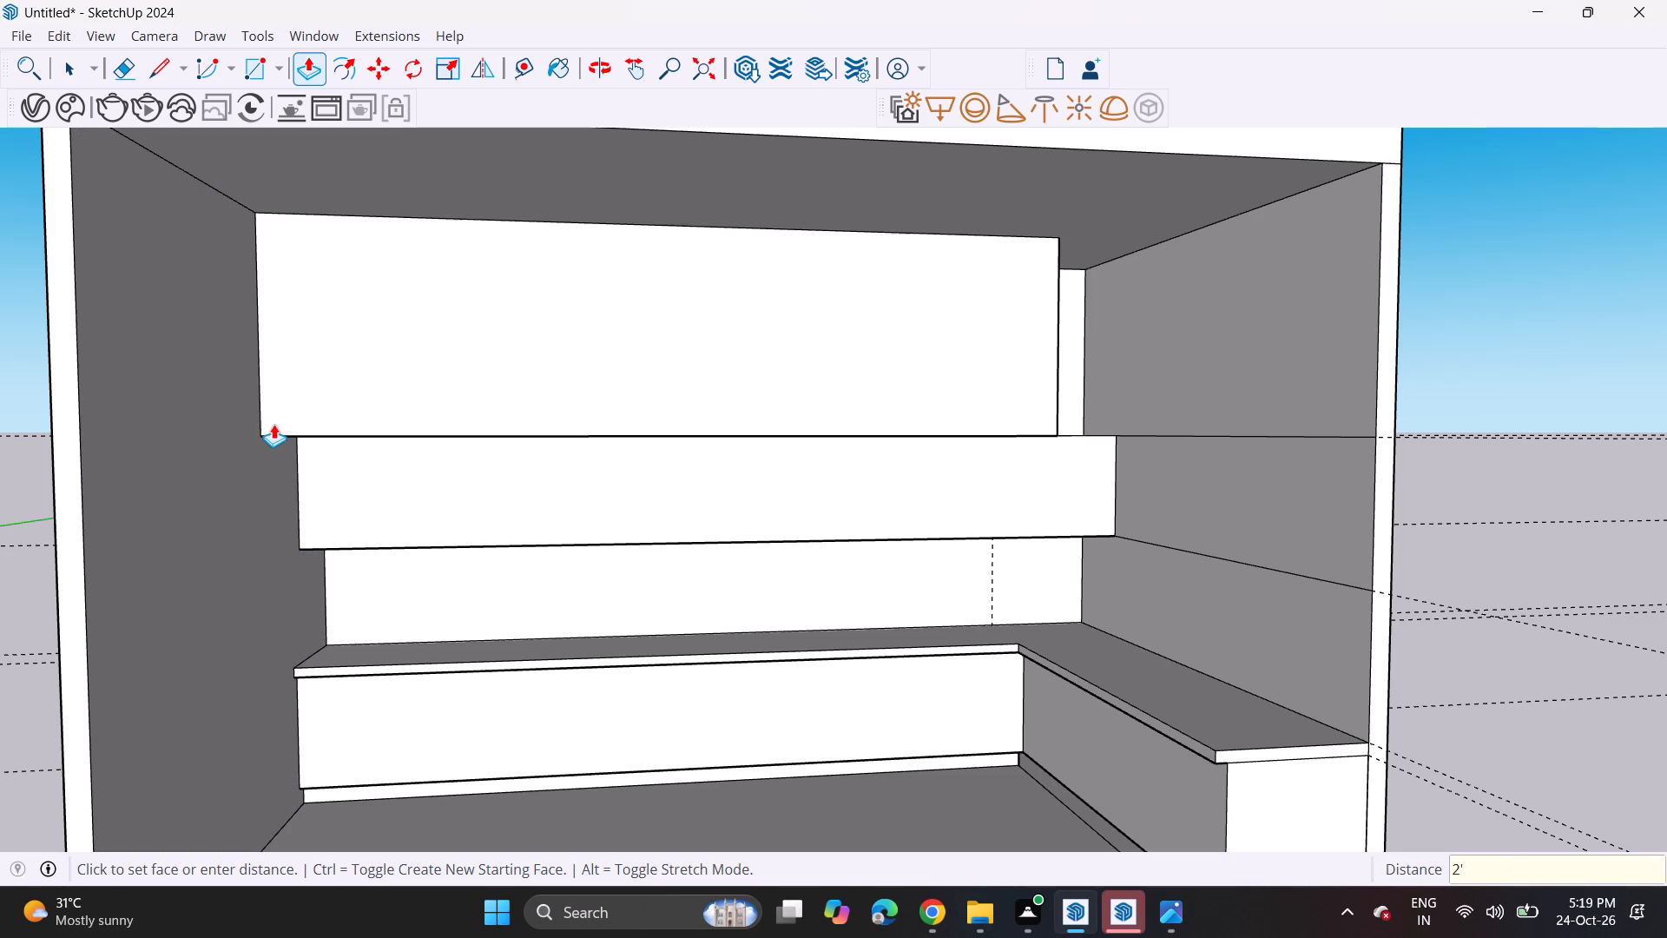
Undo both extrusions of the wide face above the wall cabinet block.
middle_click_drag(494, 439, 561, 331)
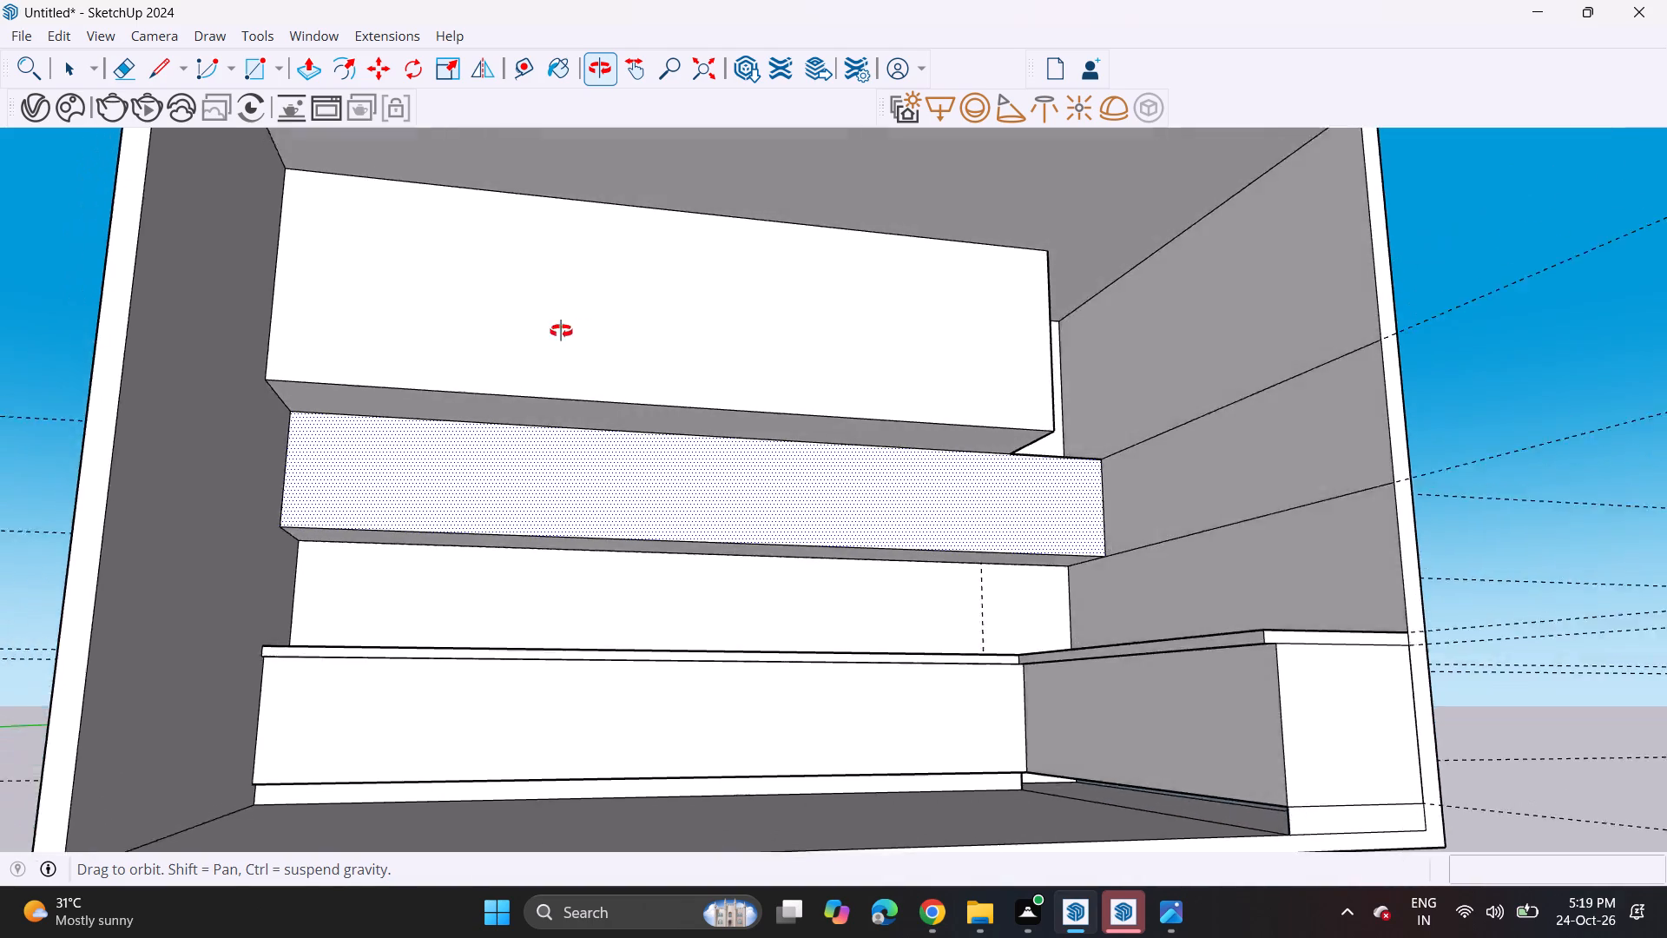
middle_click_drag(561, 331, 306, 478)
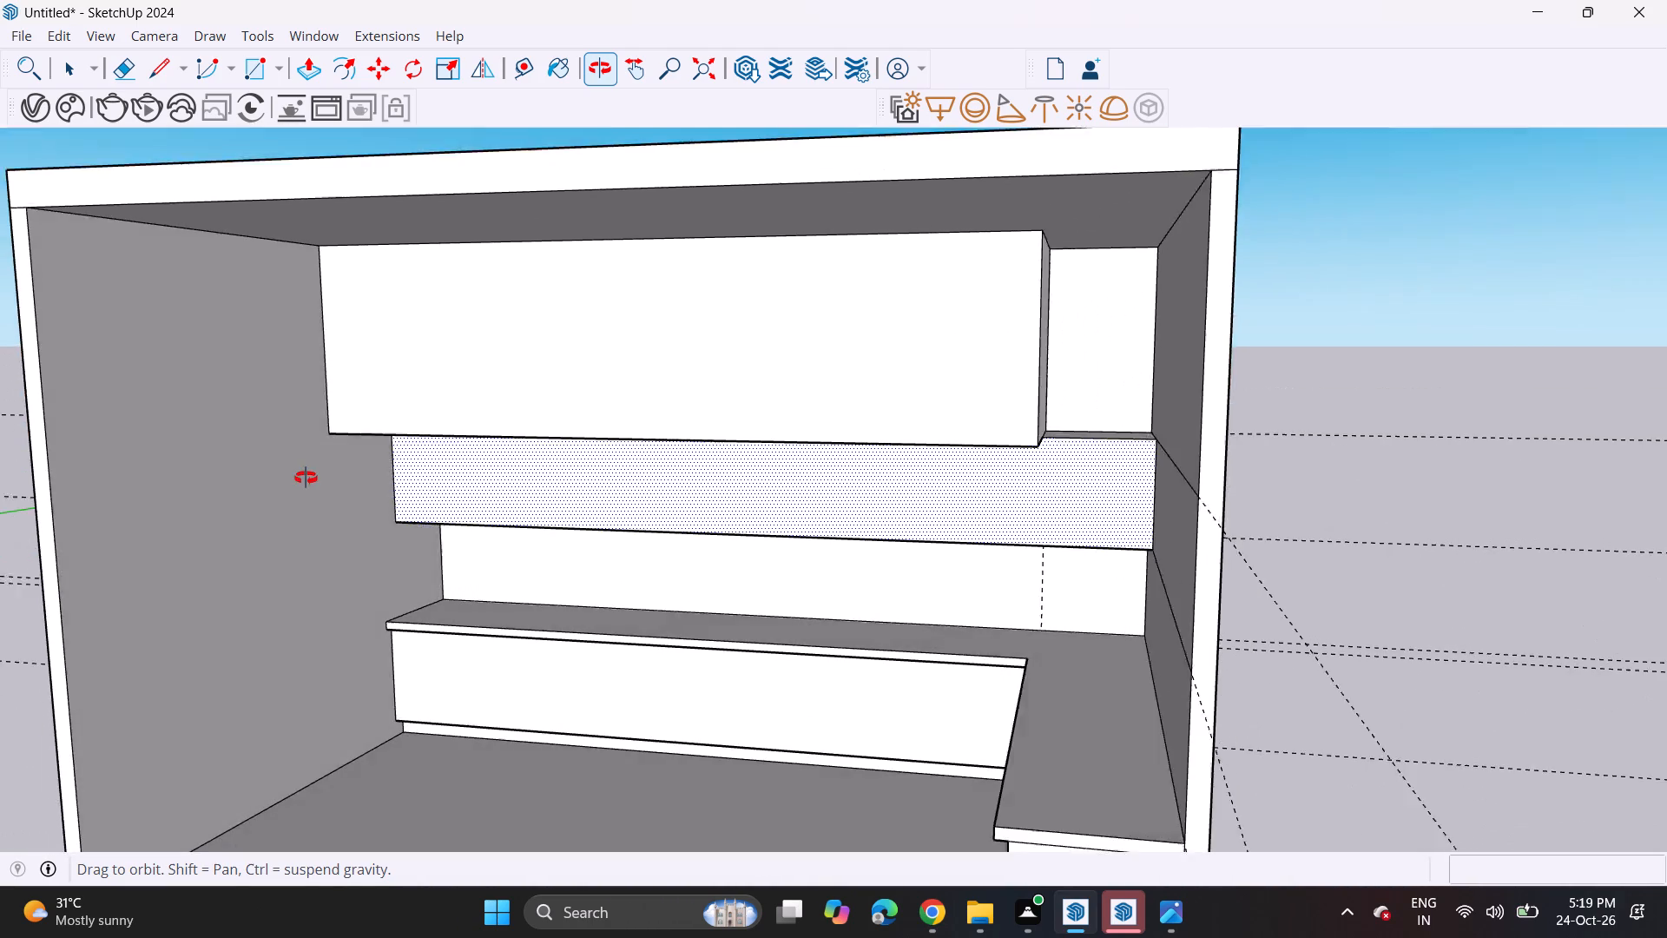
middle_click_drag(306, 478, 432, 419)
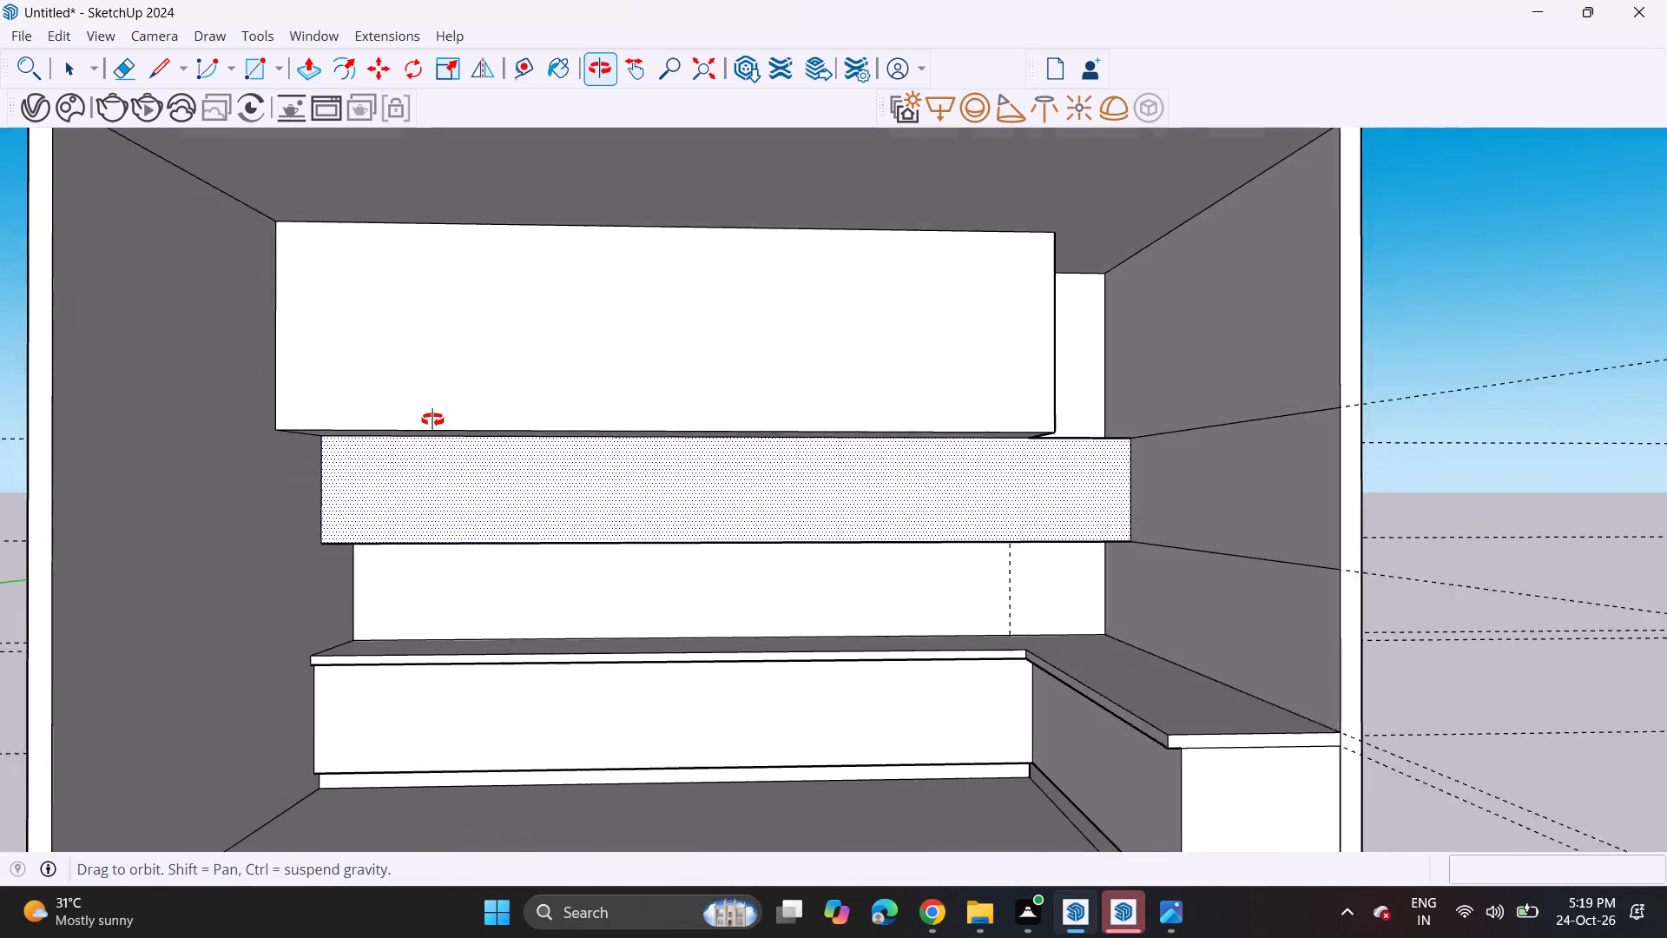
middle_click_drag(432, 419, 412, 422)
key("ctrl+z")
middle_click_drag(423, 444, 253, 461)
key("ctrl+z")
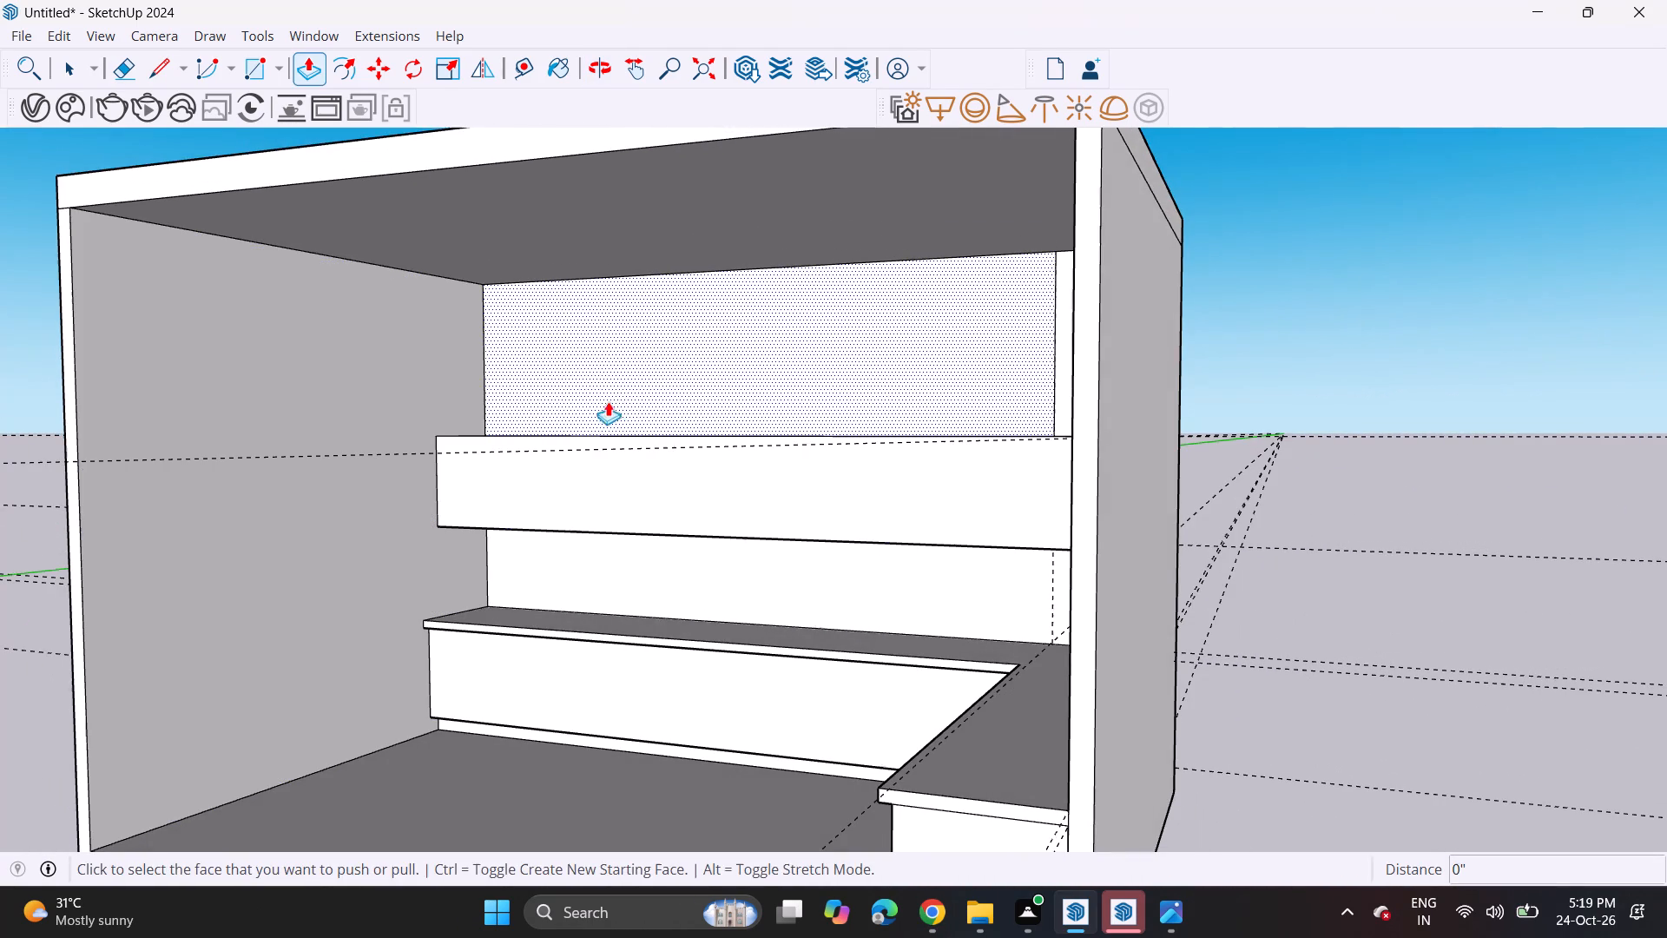
Extrude the wide back-wall face above the wall cabinet block 2' into the room as the upper cabinet.
left_click(627, 396)
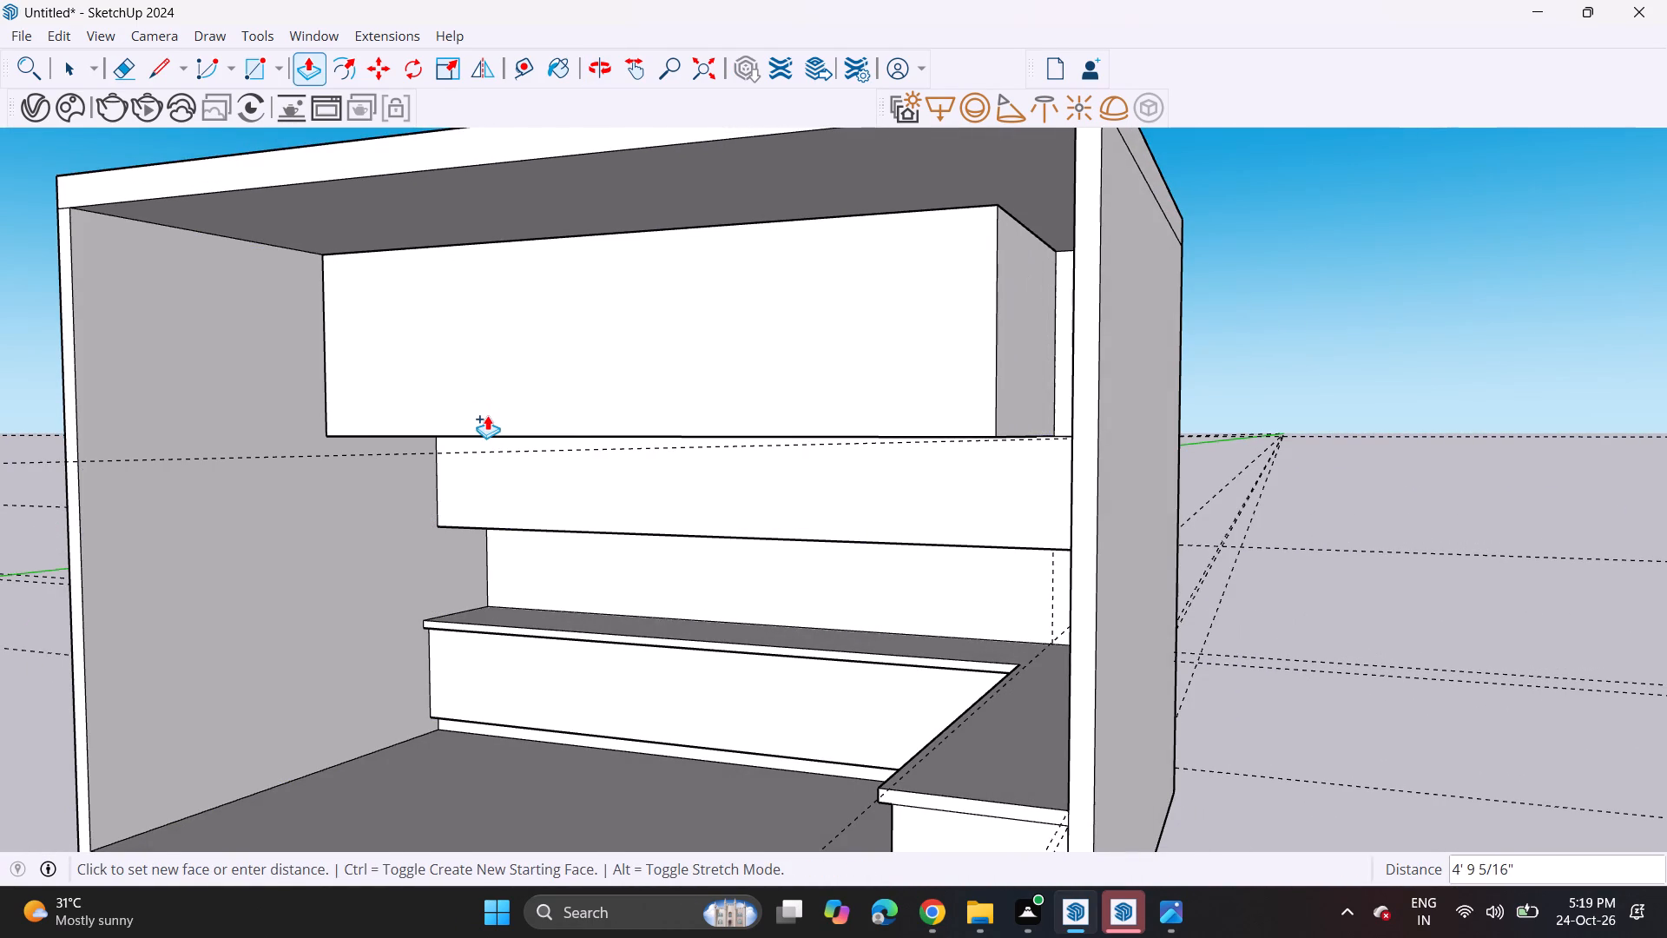
type("2'")
key("Return")
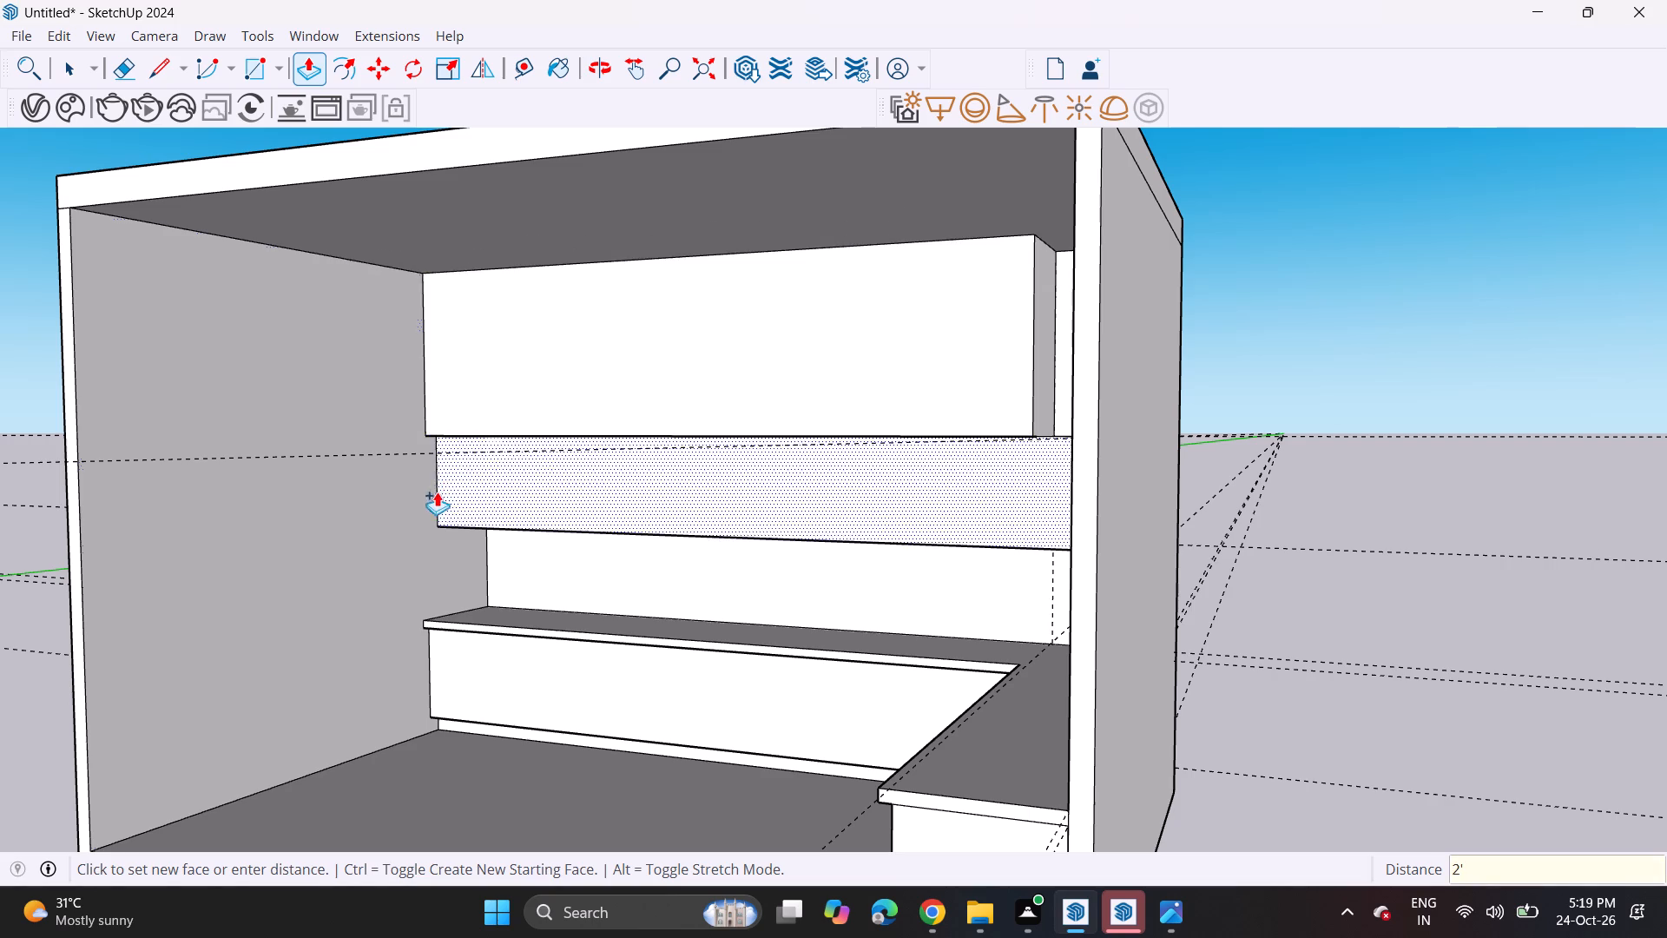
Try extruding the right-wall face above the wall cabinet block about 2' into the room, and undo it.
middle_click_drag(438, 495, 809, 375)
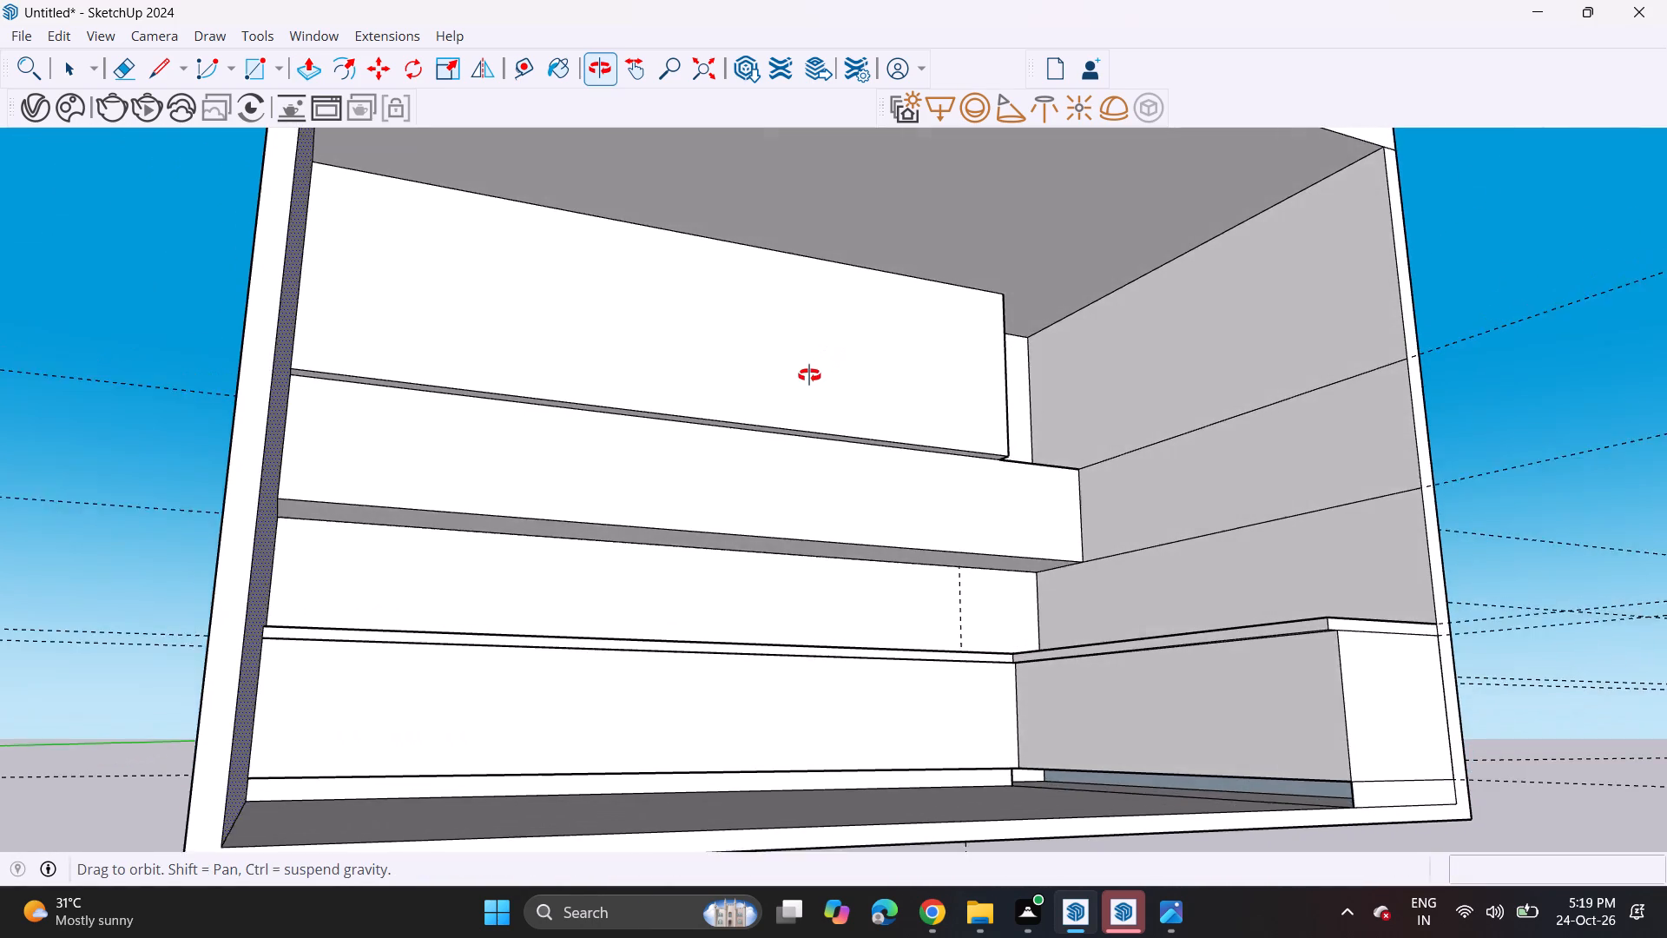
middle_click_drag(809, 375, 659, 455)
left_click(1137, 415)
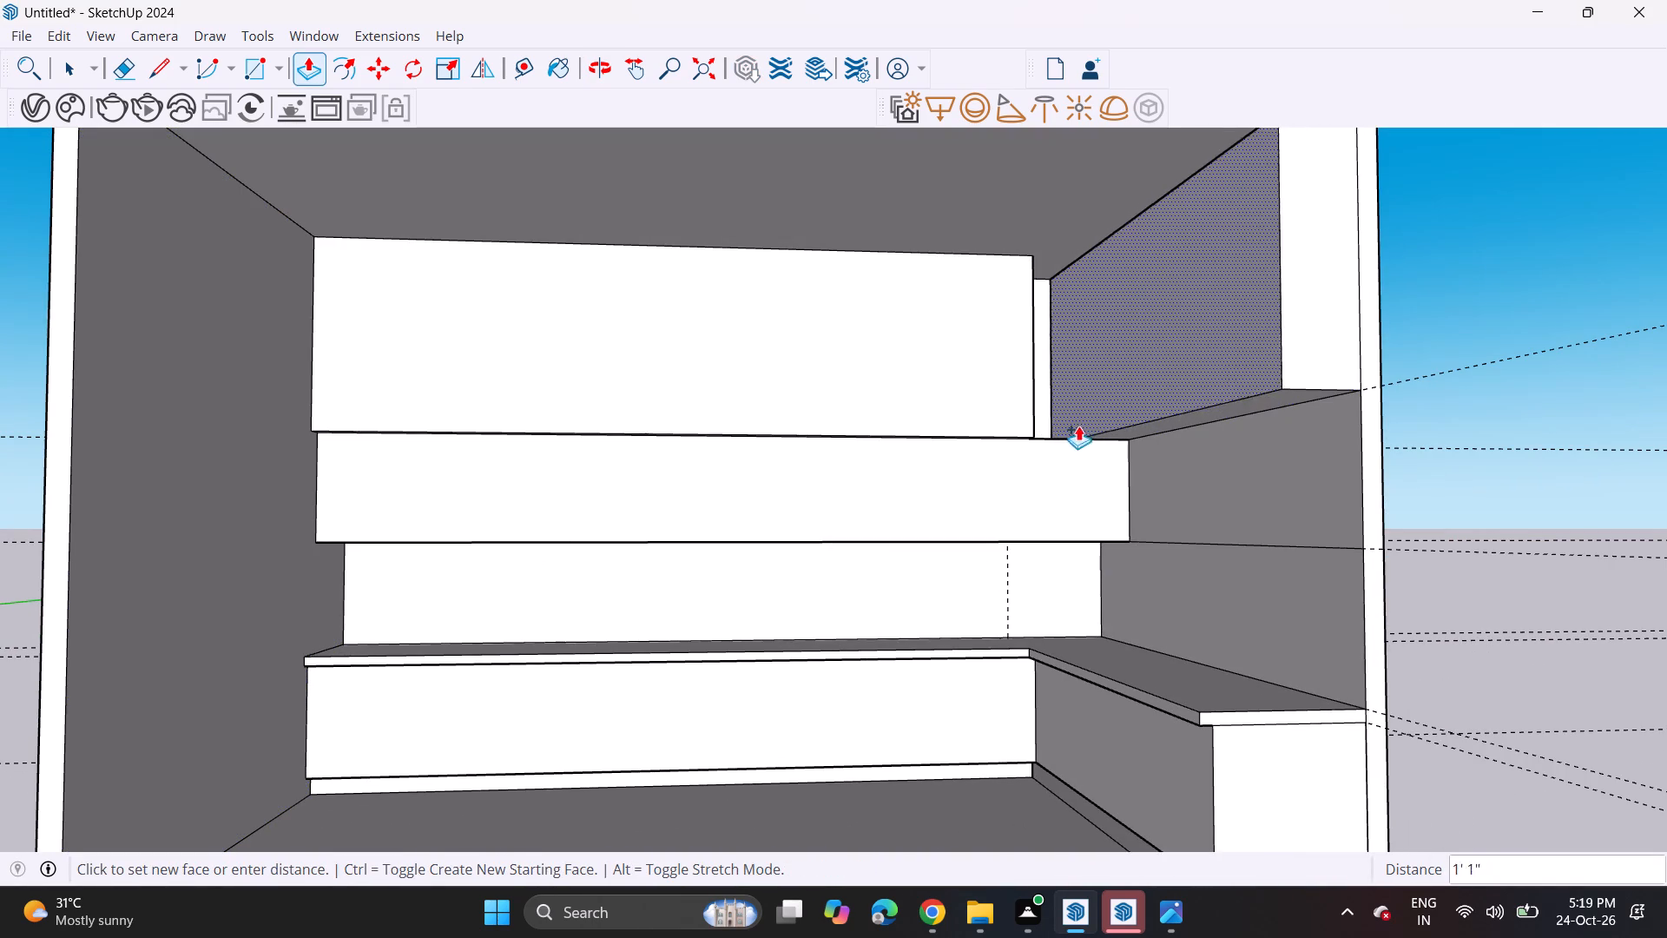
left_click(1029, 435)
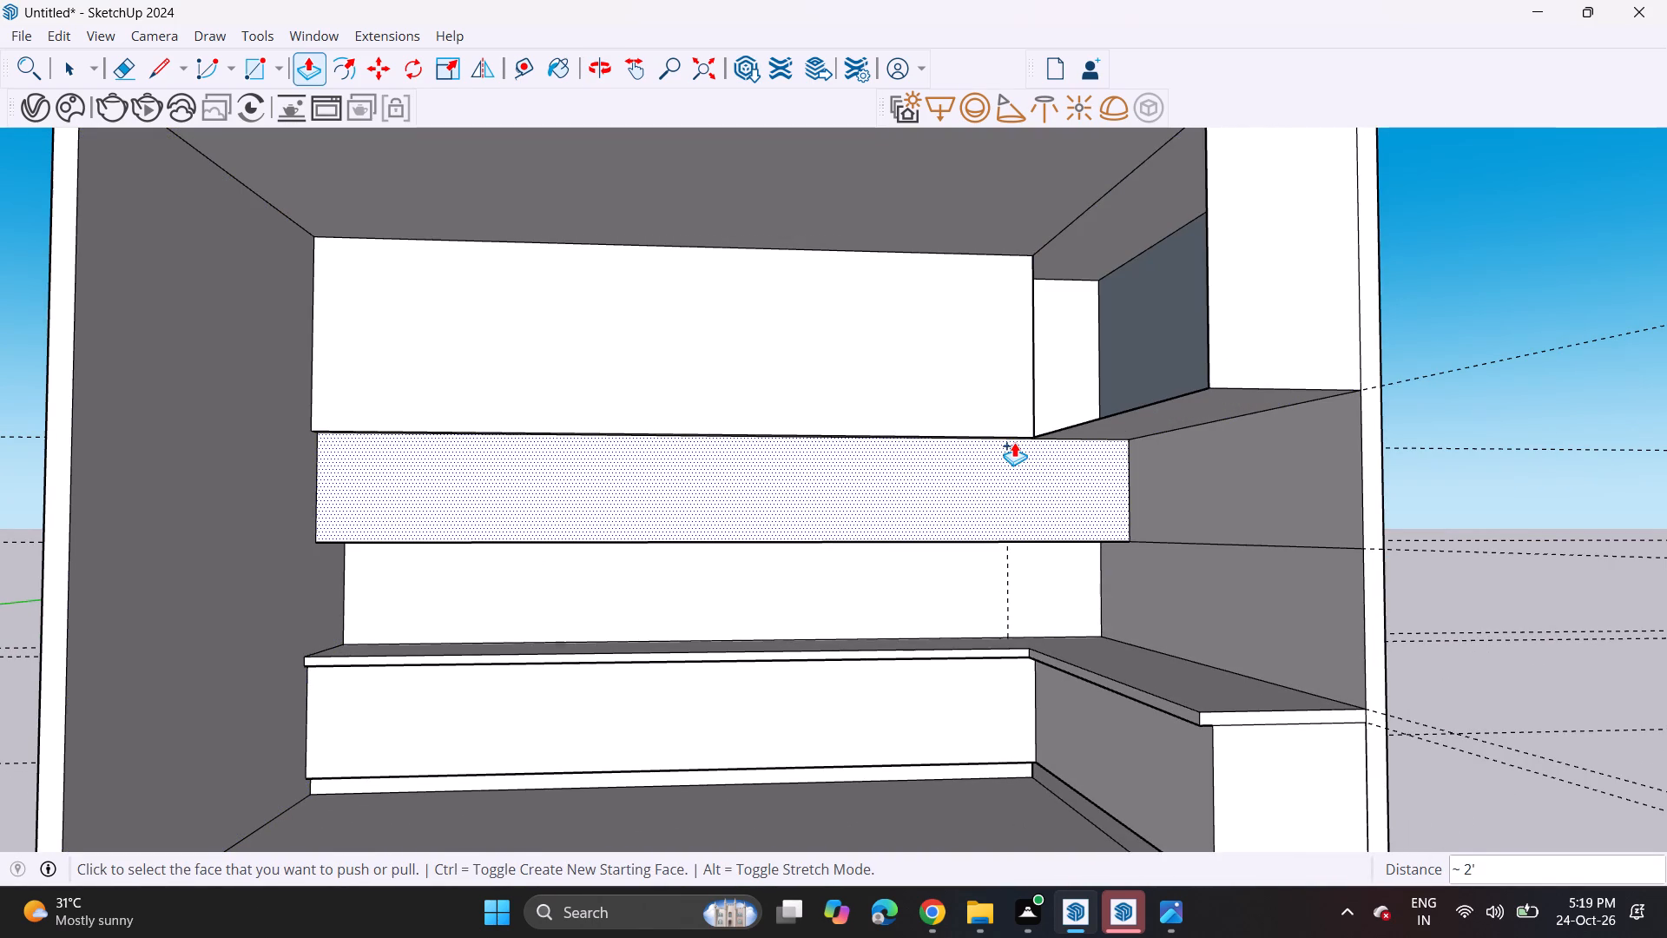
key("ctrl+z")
Extrude the narrow back-wall strip beside the upper cabinet about 9'8 3/4" along the right wall to the room's open front.
left_click(1080, 387)
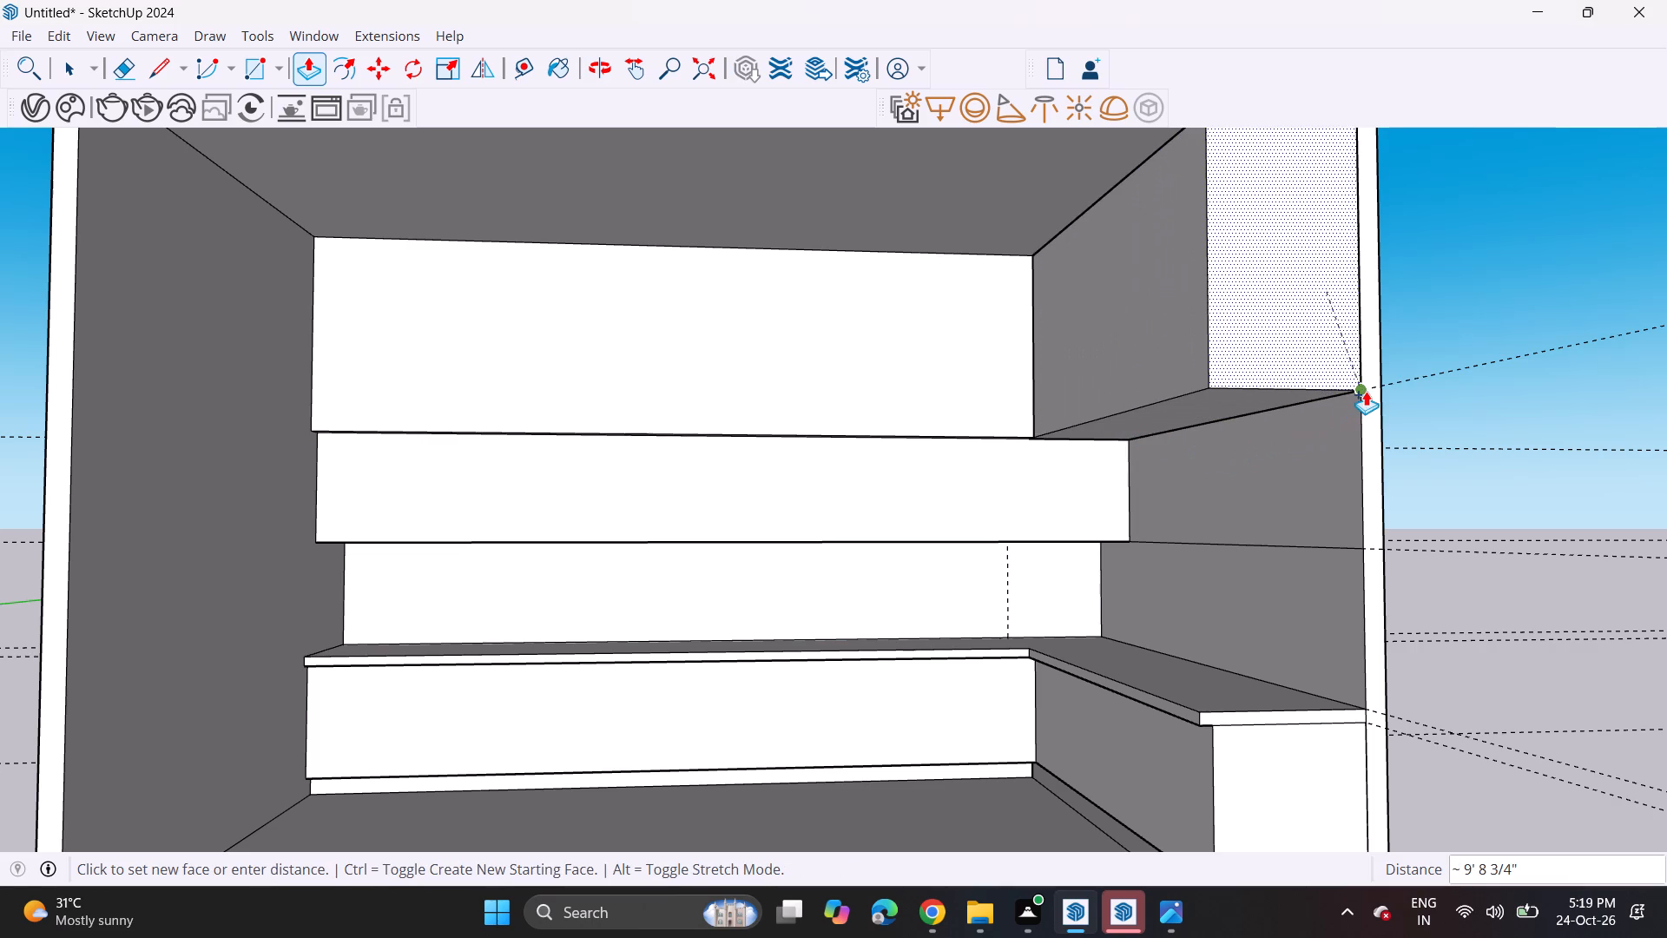
left_click(1366, 391)
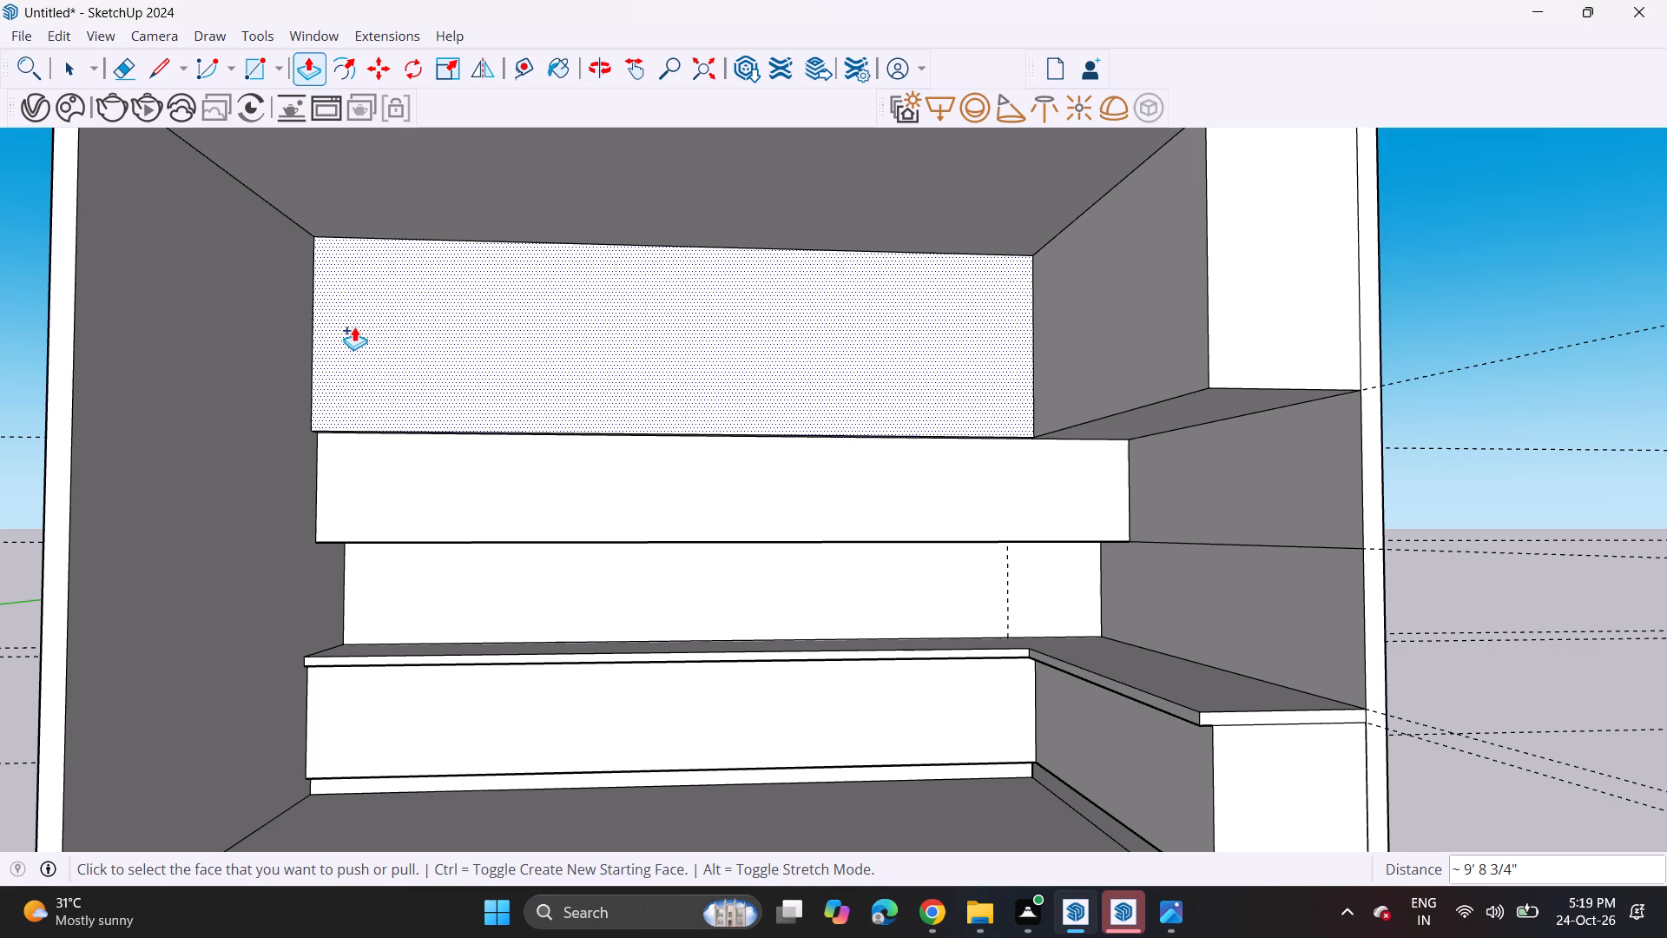
Copy the upper cabinet front's left edge to its right edge and divide the span into 5 equal door panels.
key("space")
left_click(314, 365)
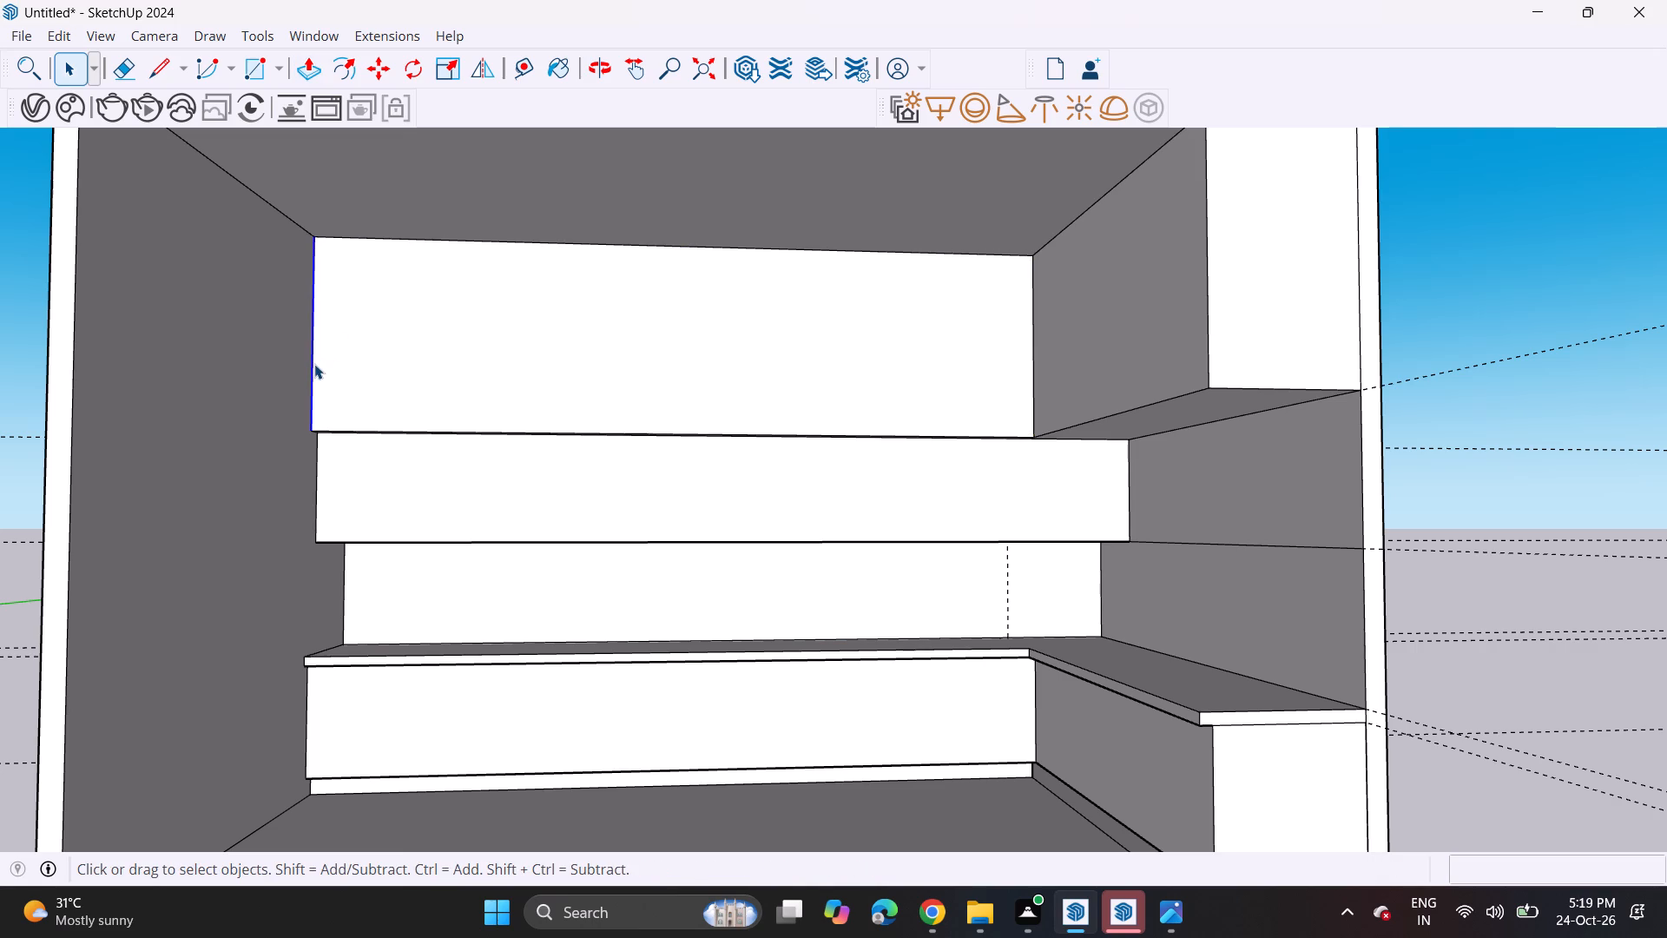
key("m")
left_click(312, 438)
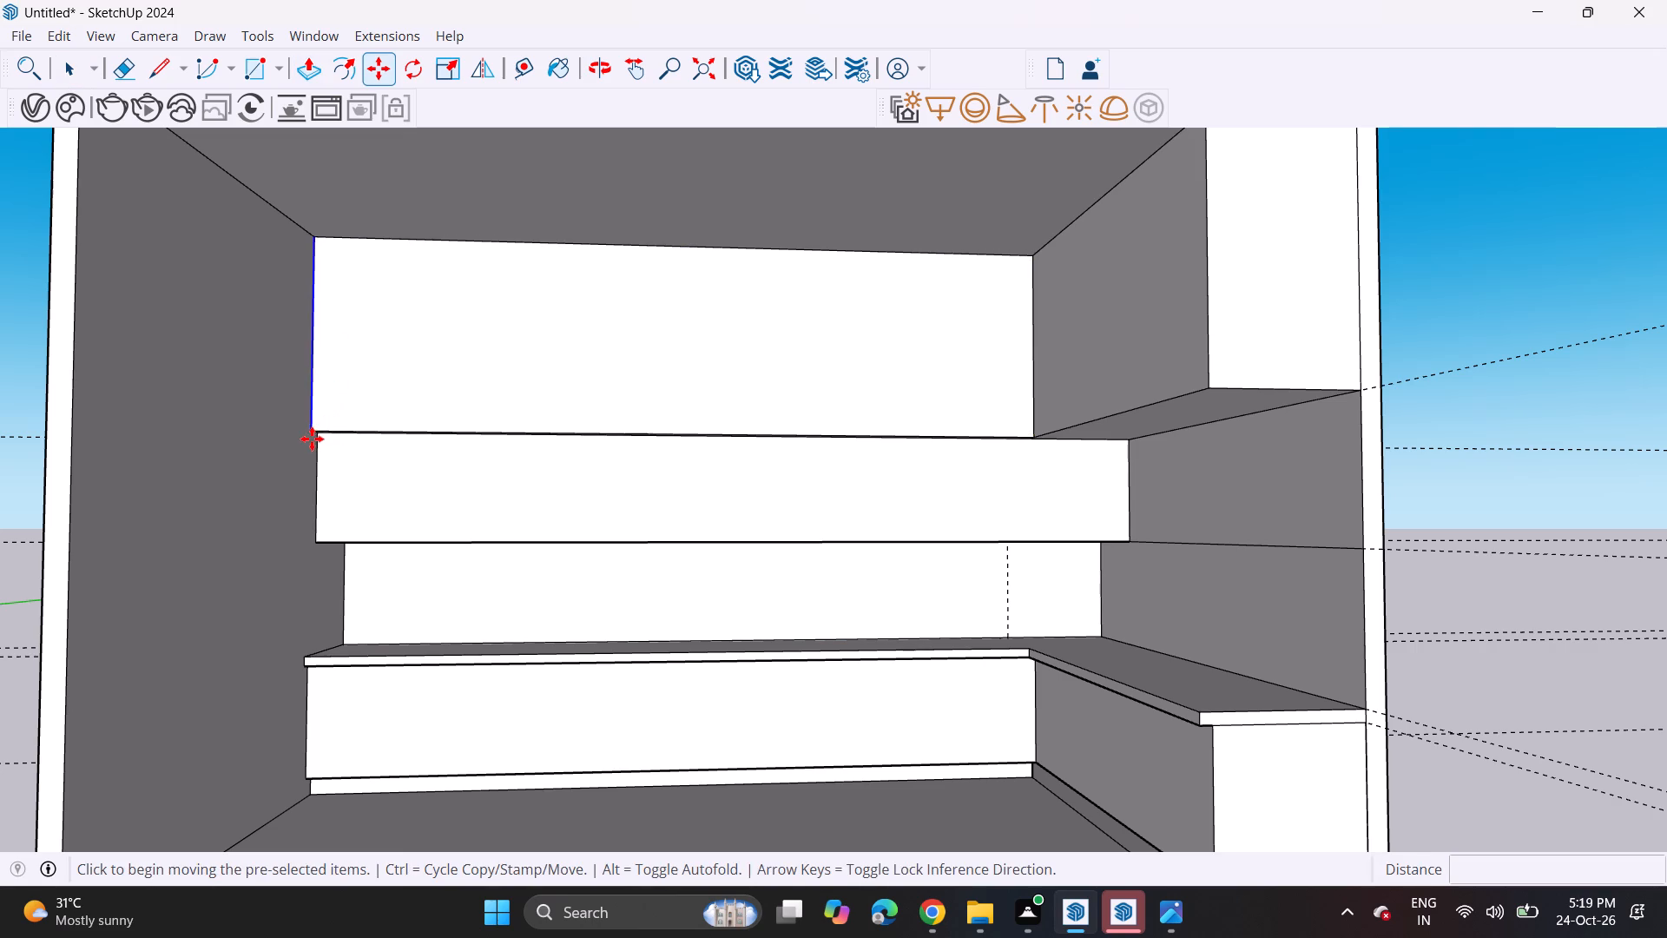
left_click(1036, 441)
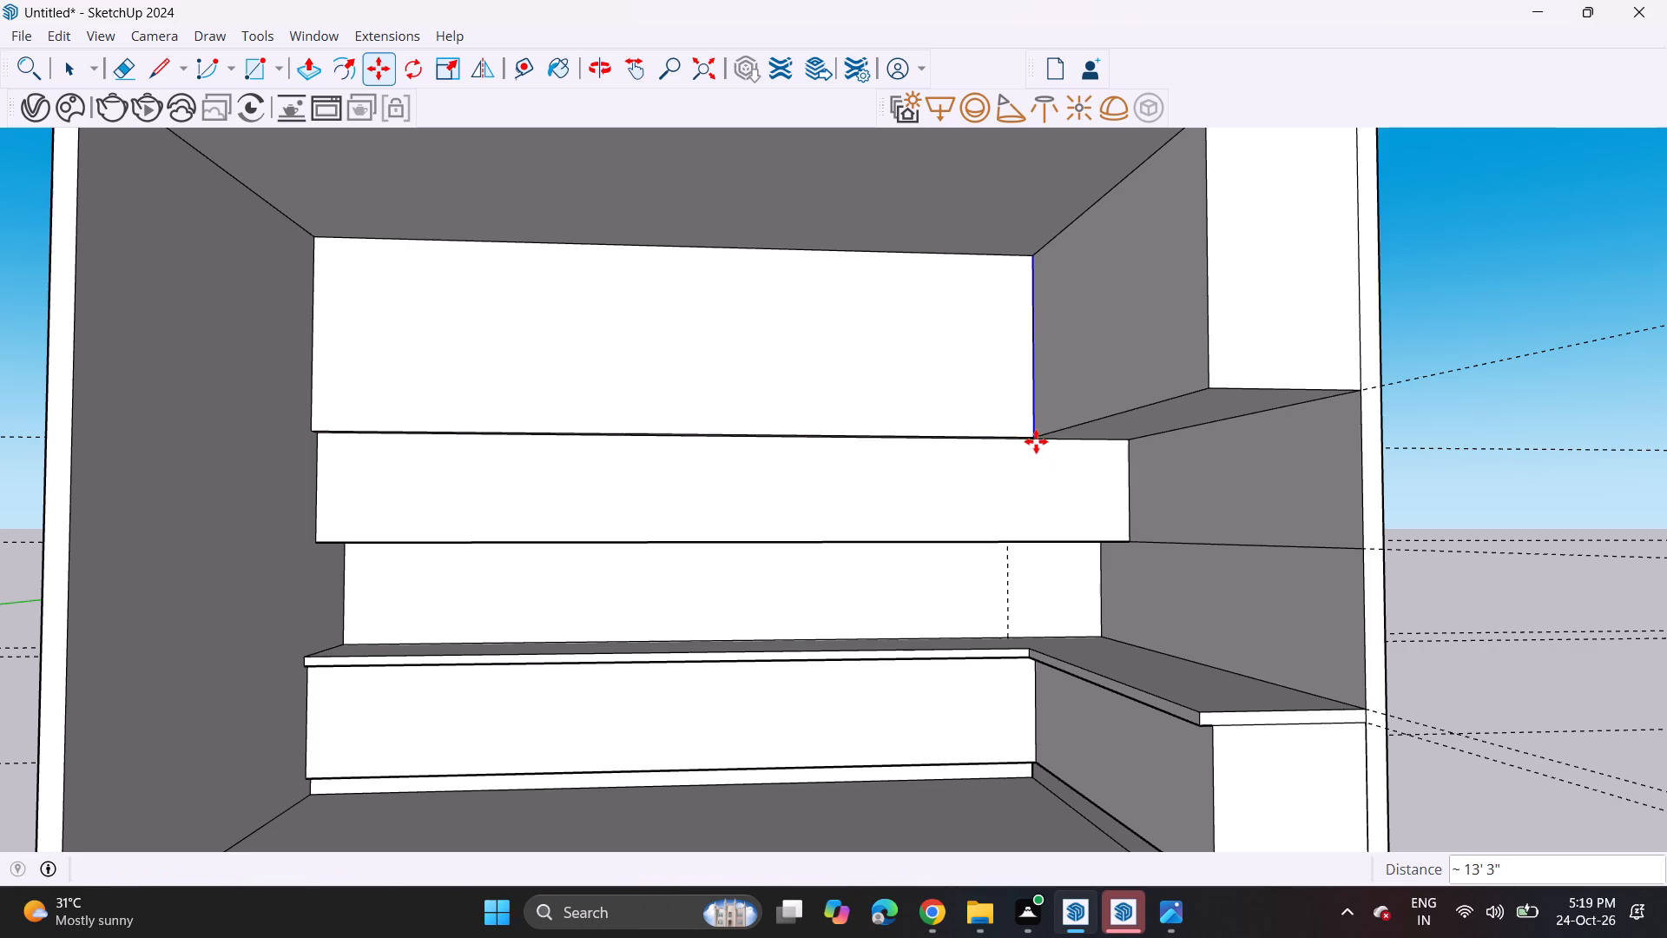
key("slash")
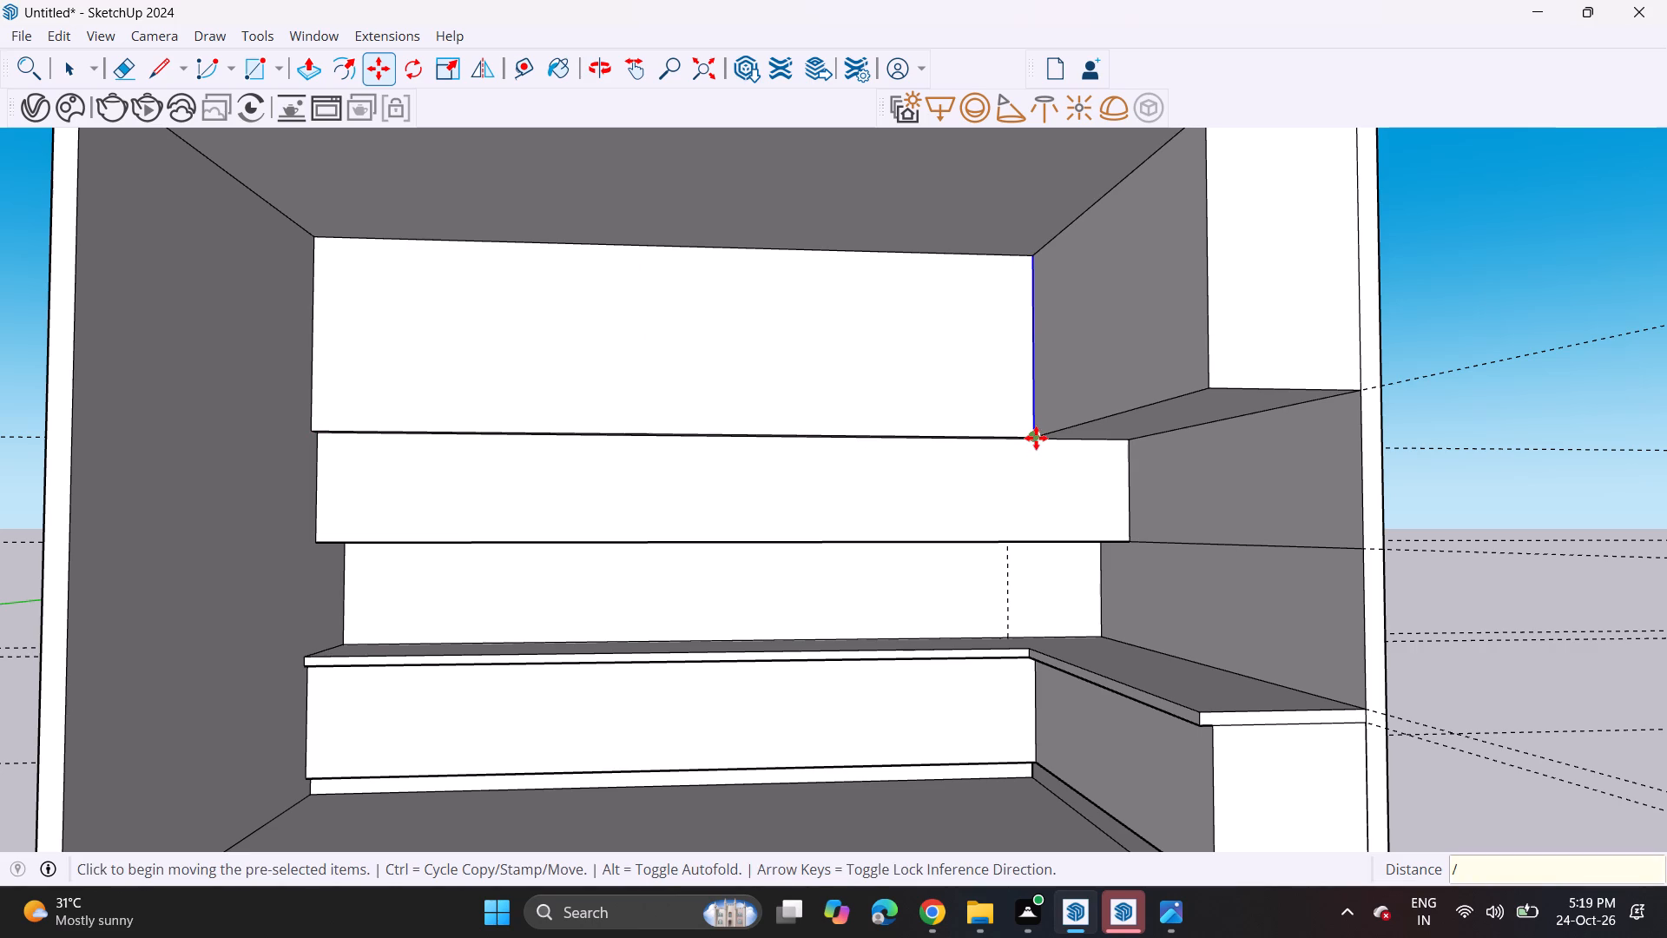
key("5")
key("Return")
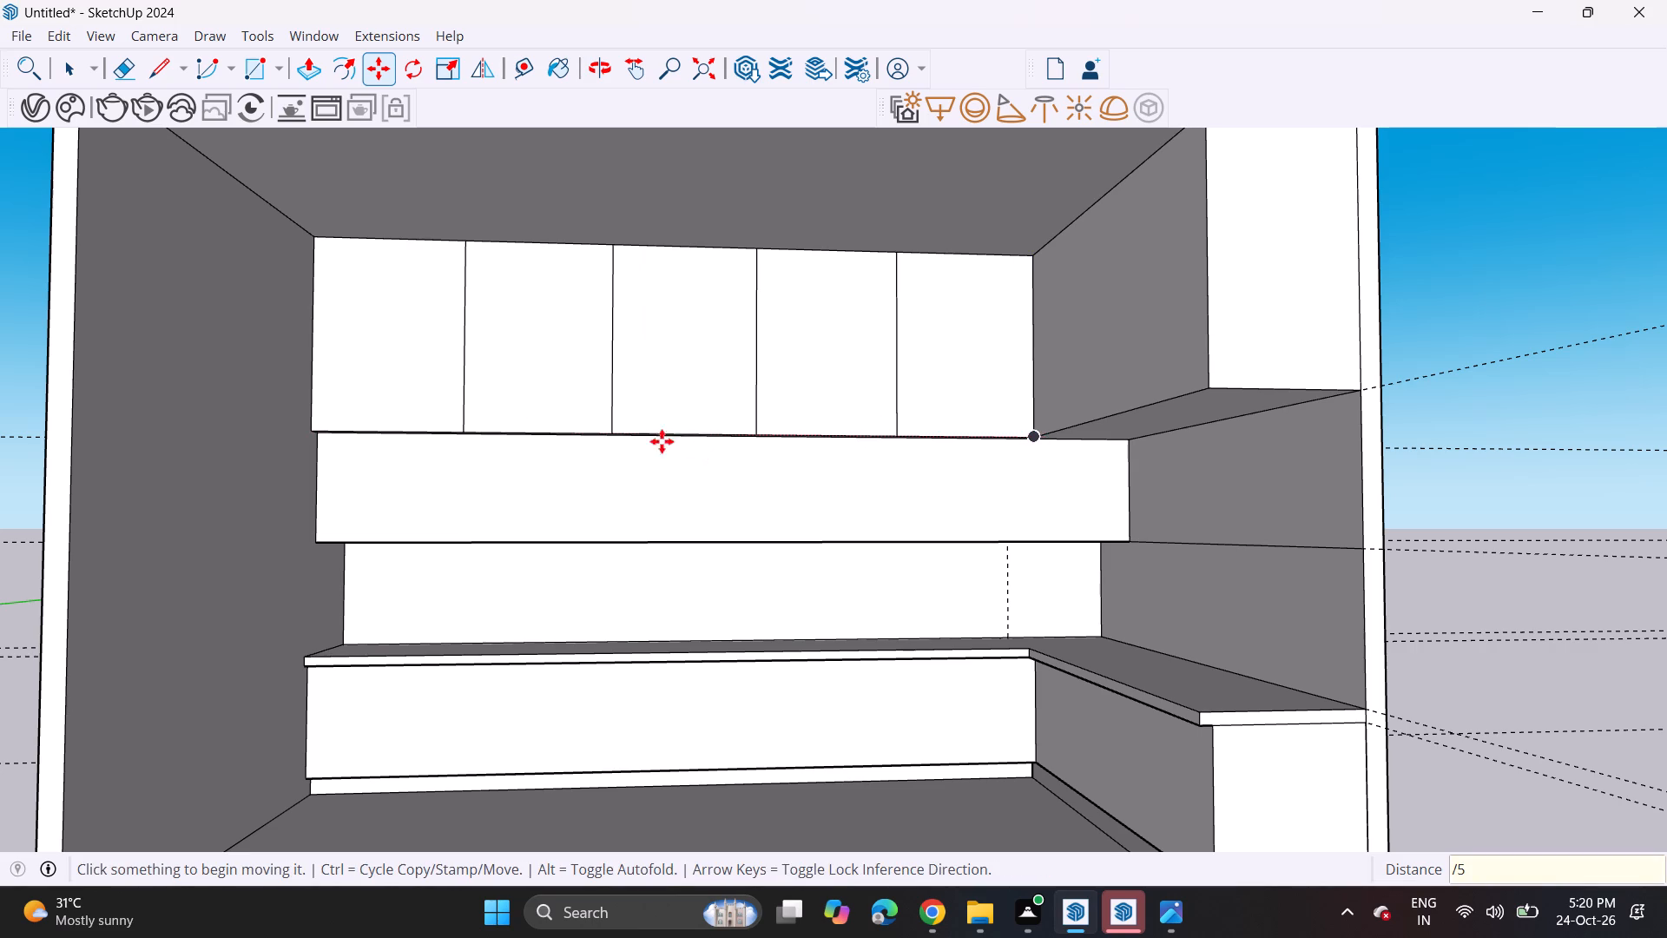
Copy all four divider lines on the back upper cabinet front 0.3" sideways to form thin gaps between the doors.
key("space")
scroll(470, 400, "up", 5)
left_click(462, 390)
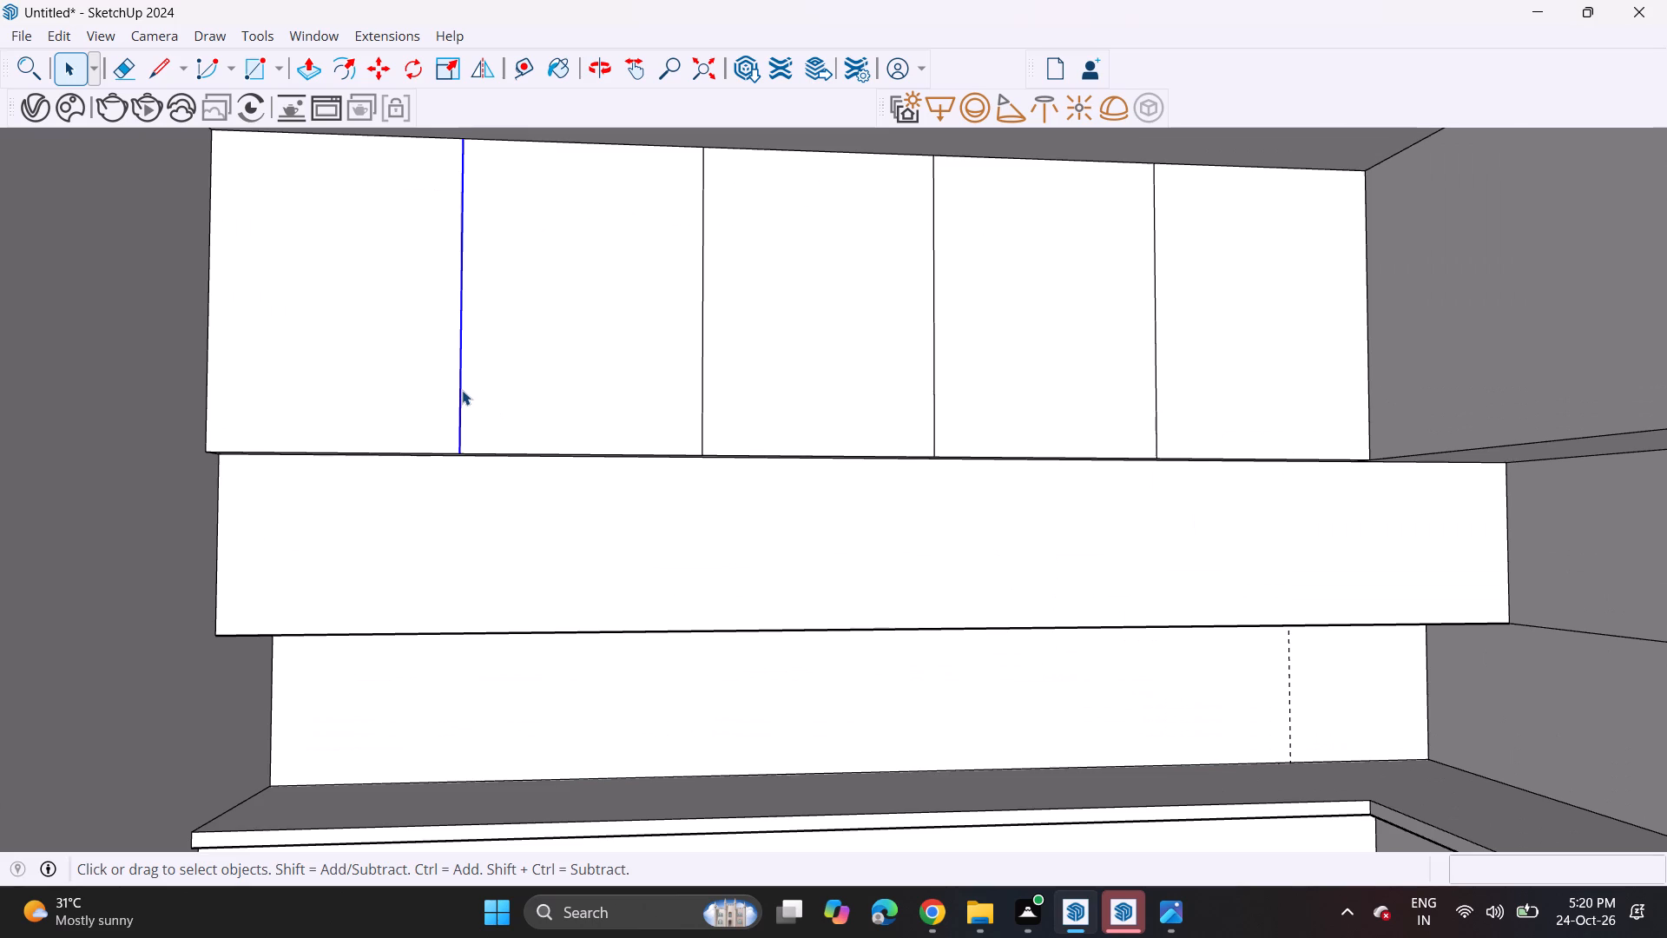
left_click(708, 406, "ctrl")
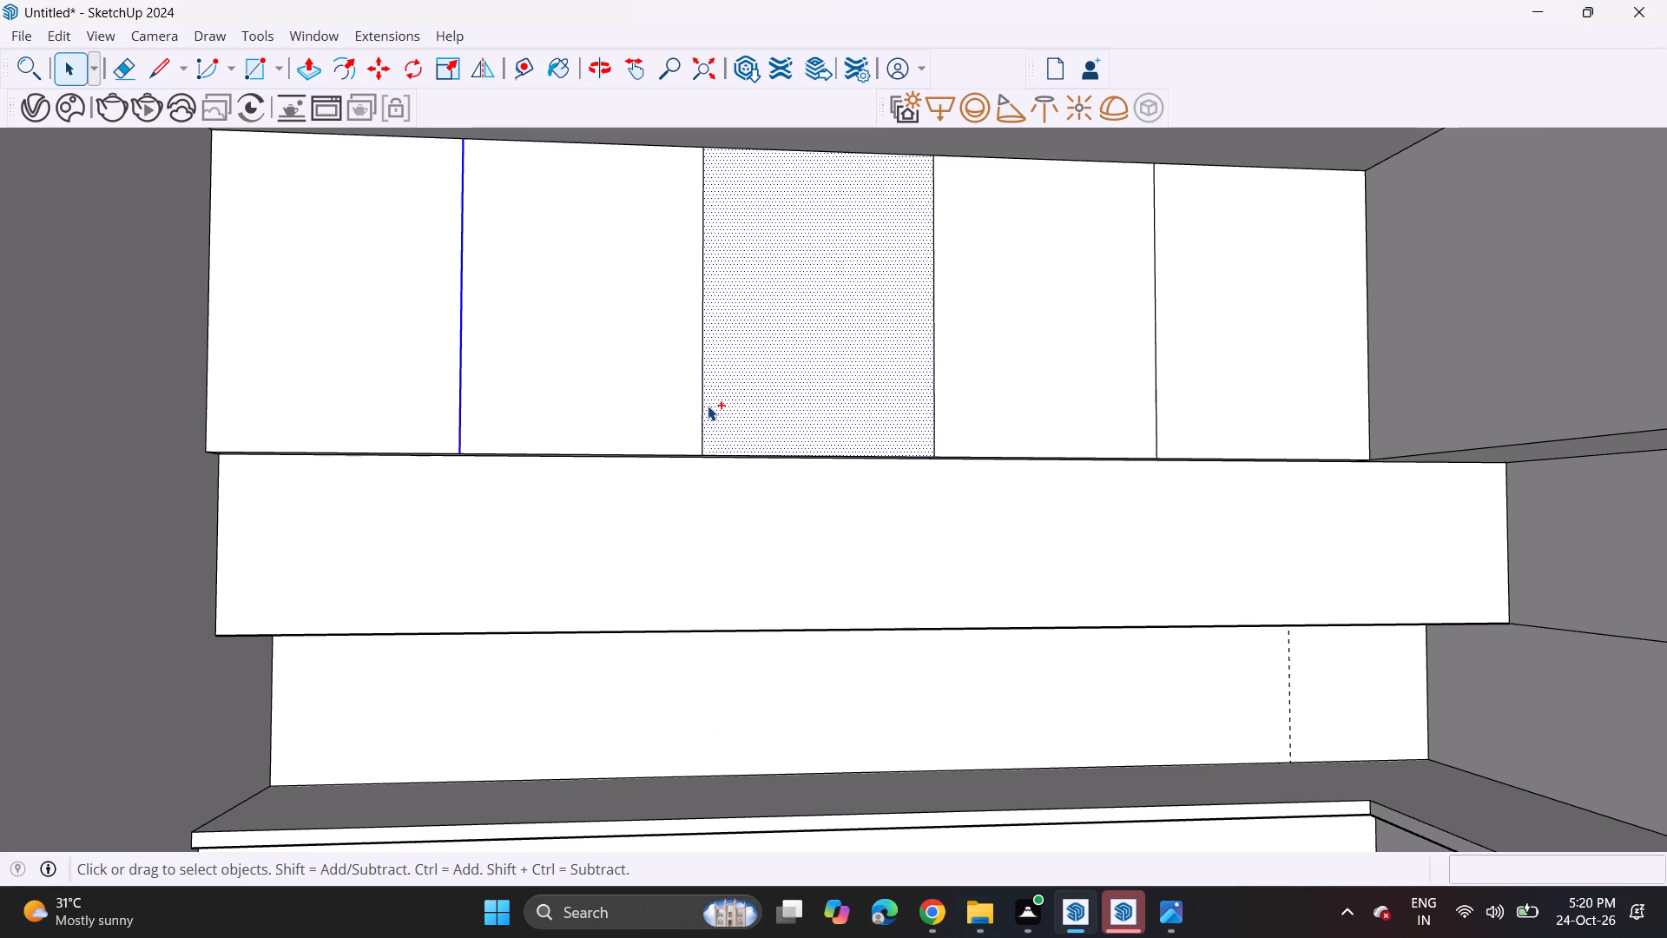
left_click(696, 417, "ctrl")
left_click(708, 422, "ctrl")
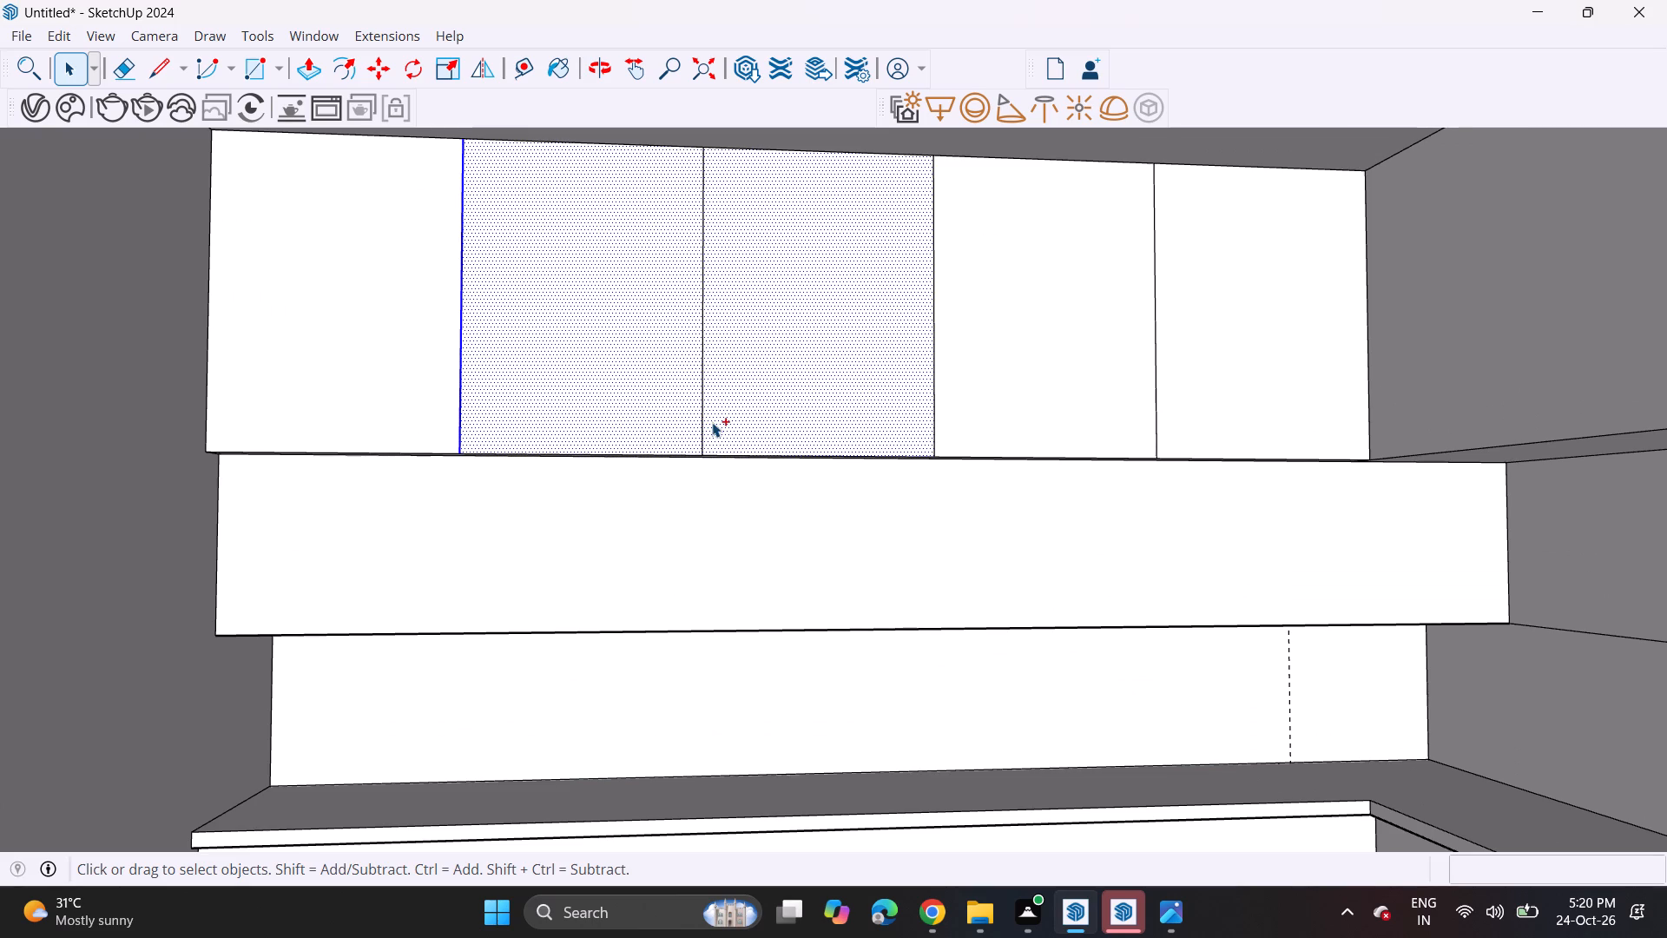
left_click(611, 391, "ctrl+shift")
left_click(830, 389, "ctrl+shift")
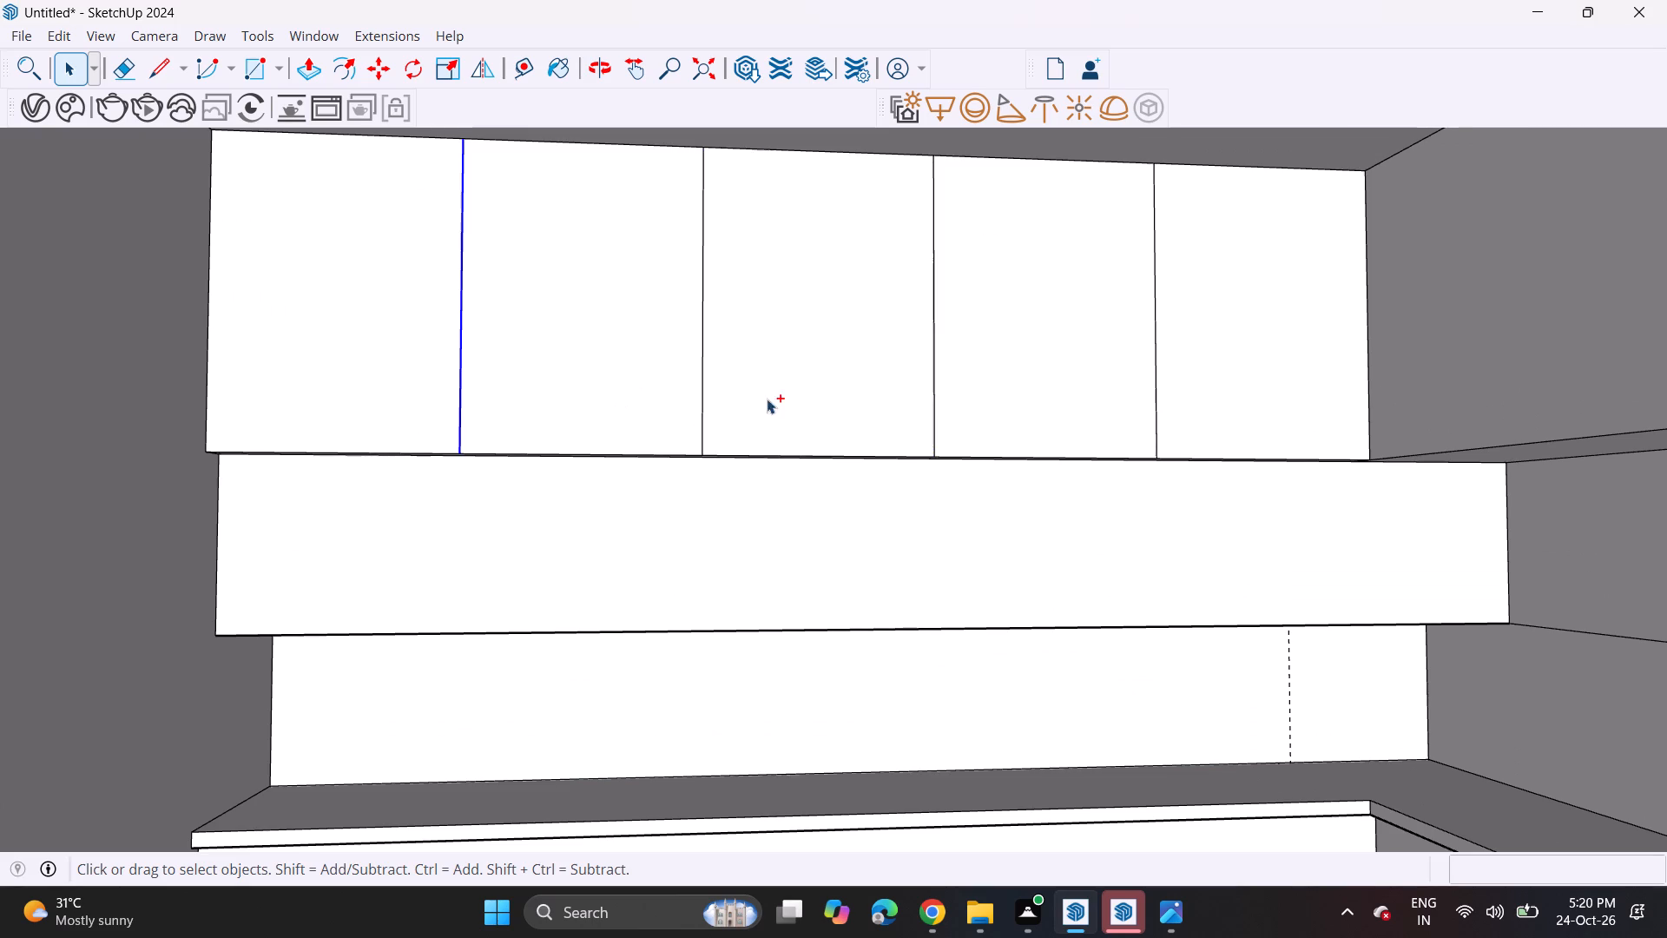
scroll(707, 405, "up", 3, "ctrl")
left_click(703, 406, "ctrl")
left_click(708, 404, "ctrl")
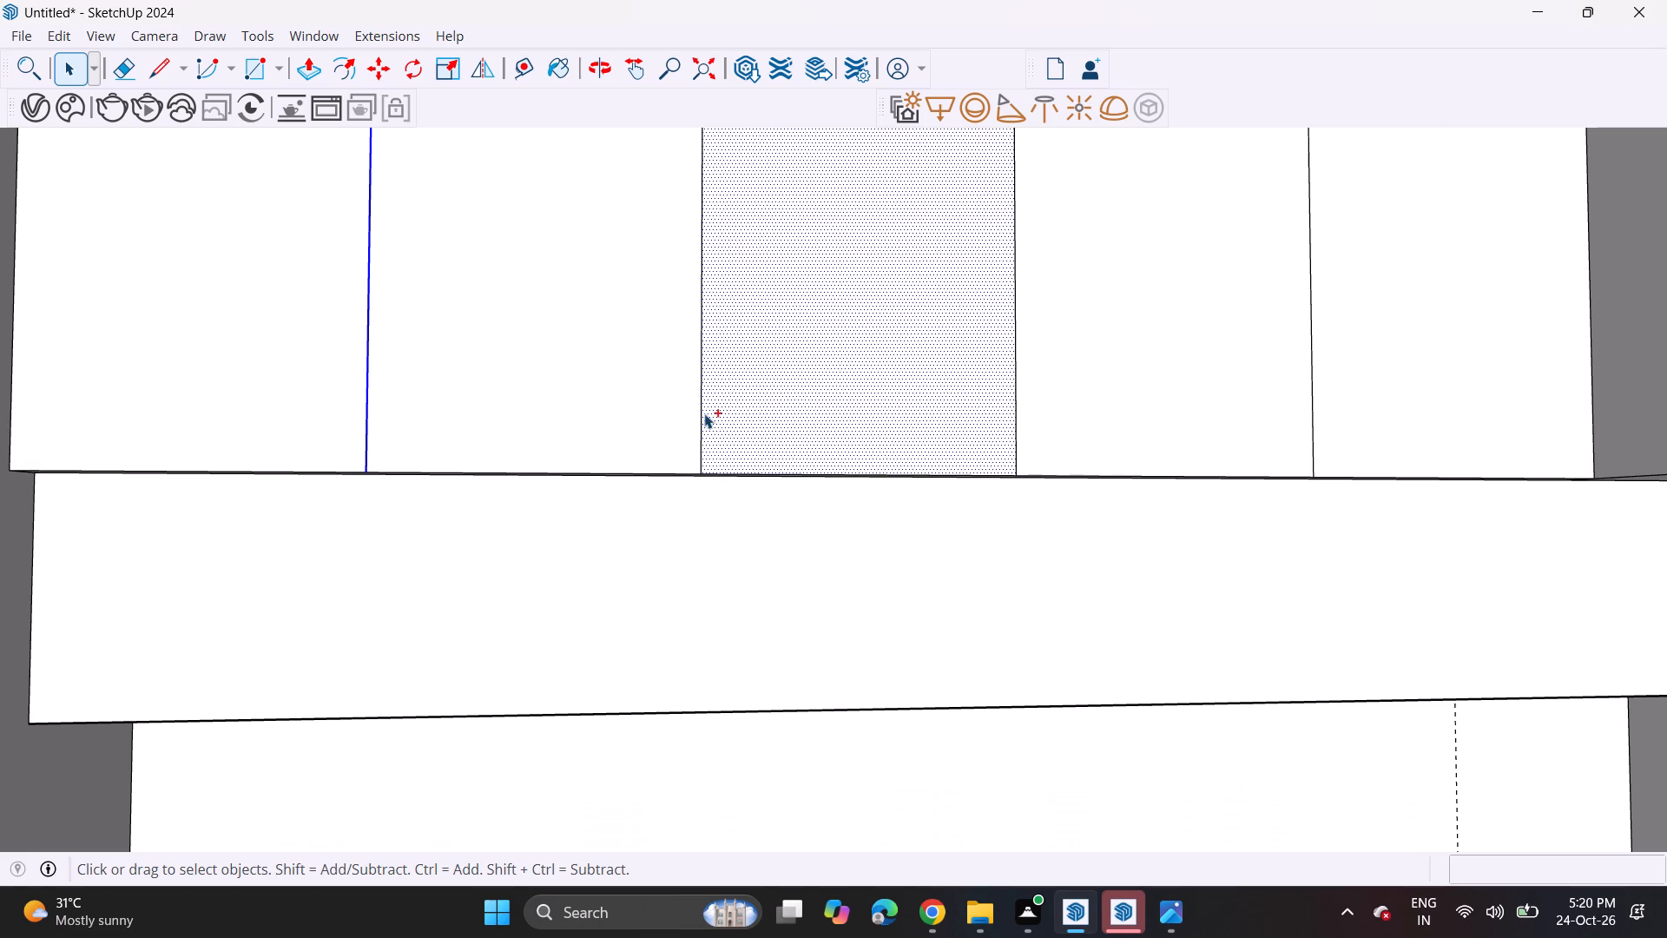
left_click(702, 419, "ctrl")
scroll(730, 424, "down", 1, "ctrl")
left_click(730, 426, "ctrl")
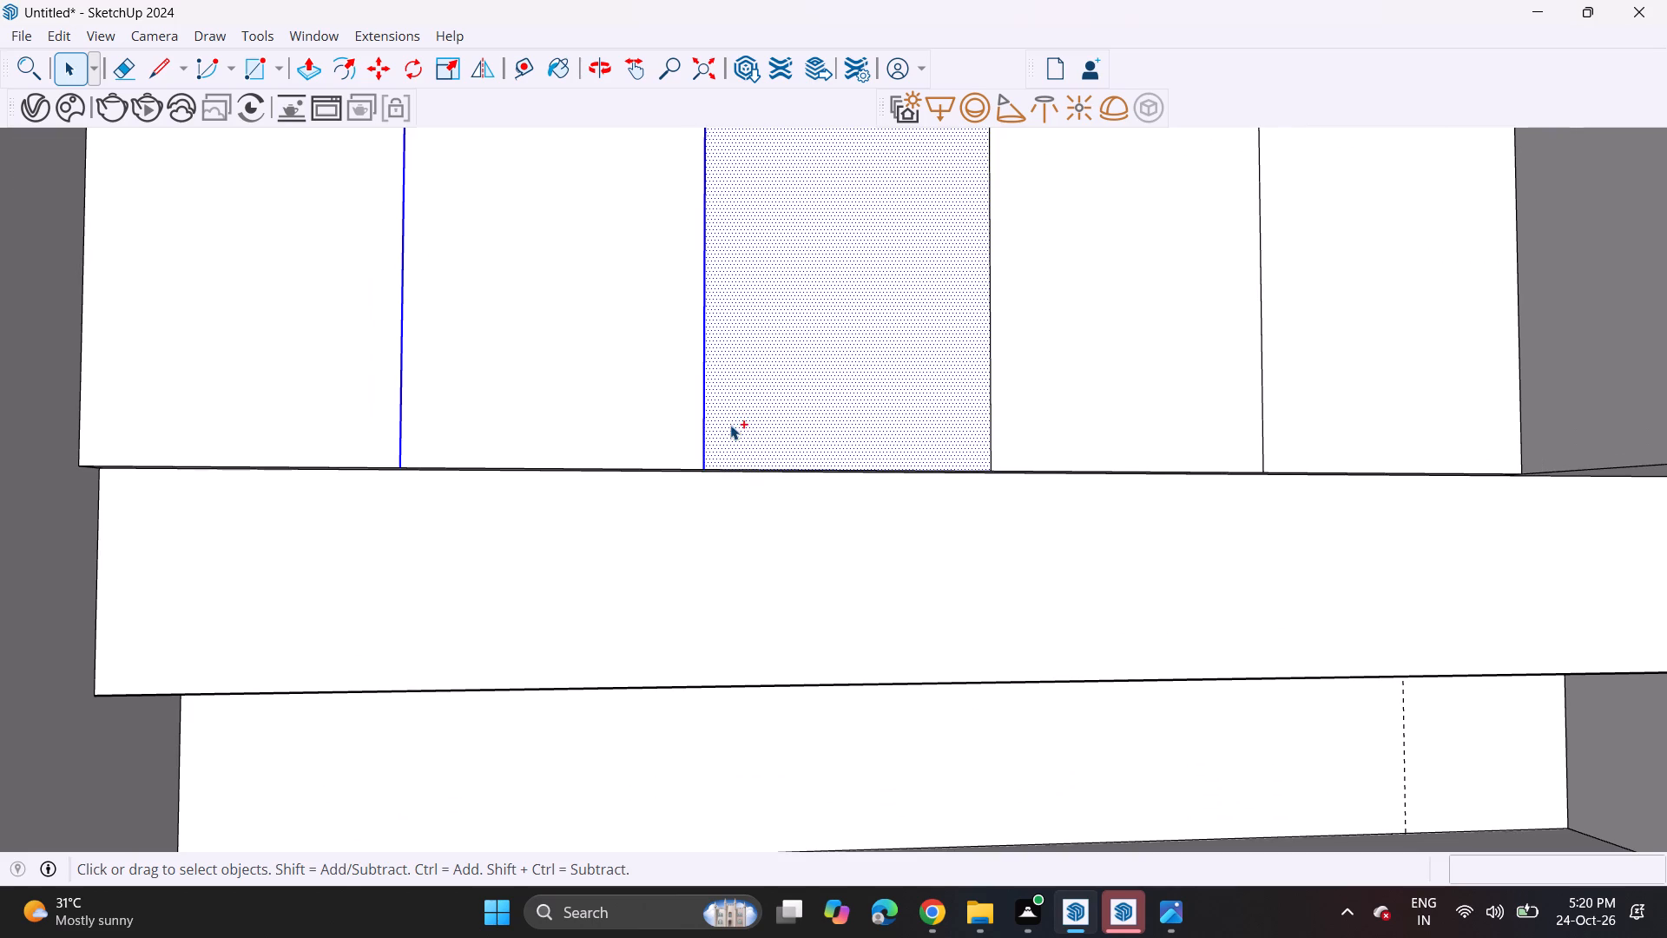
middle_click_drag(972, 418, 592, 444, "ctrl")
left_click(524, 440, "ctrl")
left_click(524, 440, "ctrl+shift")
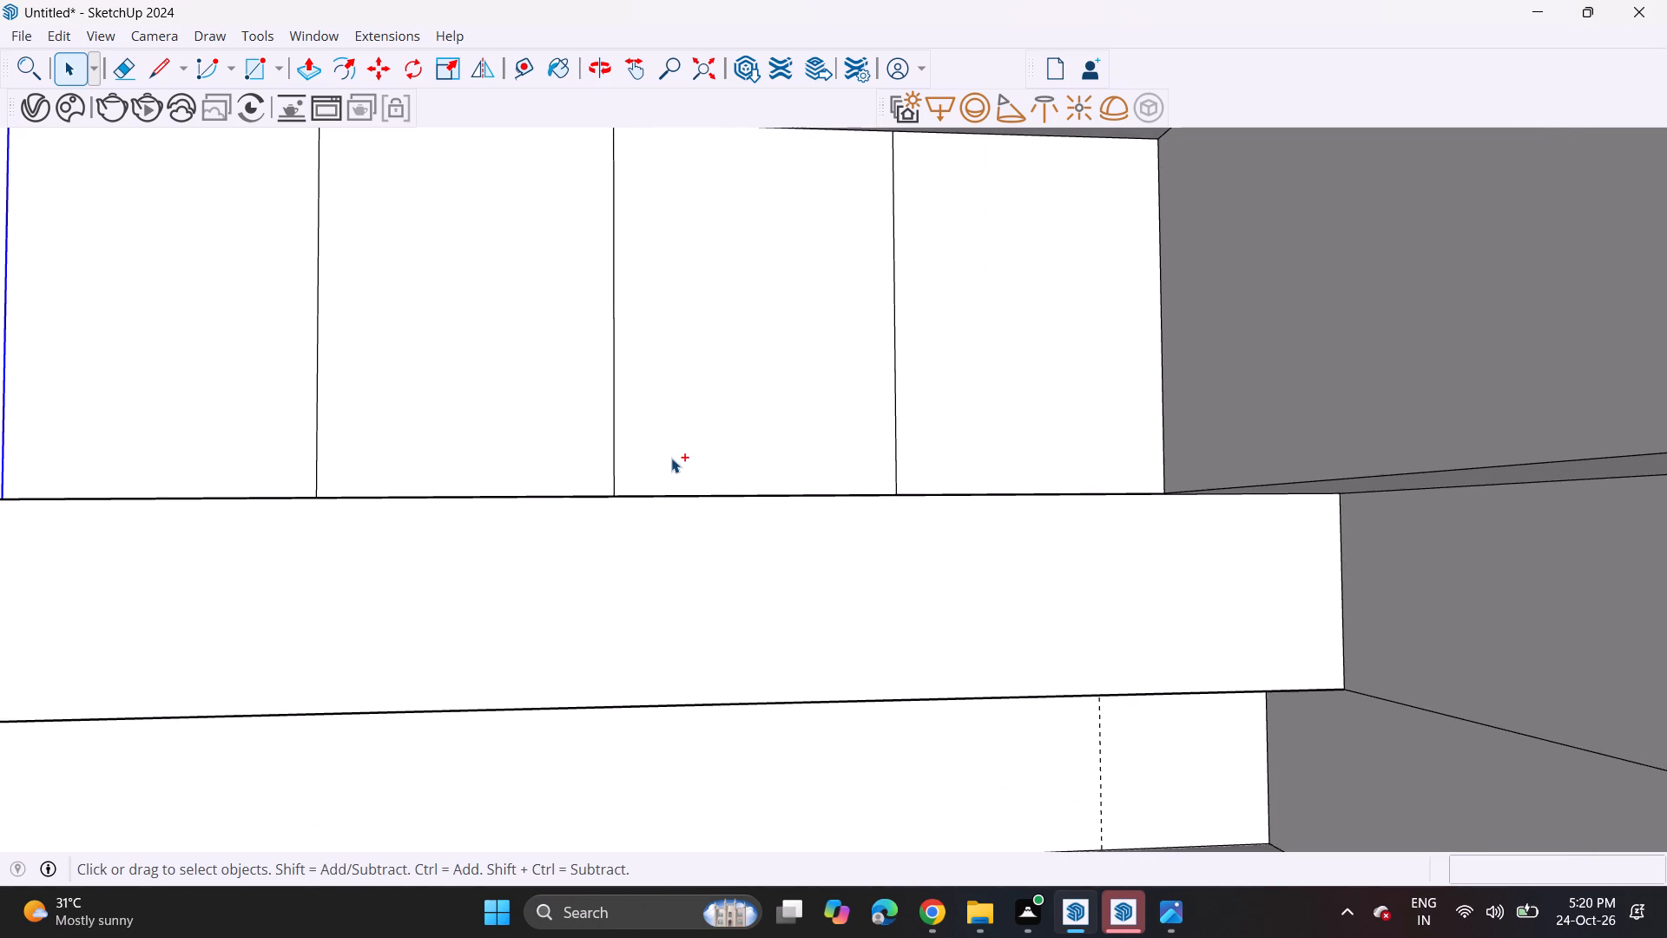
middle_click_drag(318, 453, 379, 471, "ctrl+shift")
scroll(379, 471, "up", 3, "ctrl")
left_click(379, 472, "ctrl")
scroll(698, 477, "down", 5, "ctrl")
scroll(752, 480, "up", 1, "ctrl")
scroll(753, 480, "down", 1, "ctrl")
scroll(752, 480, "up", 1, "ctrl")
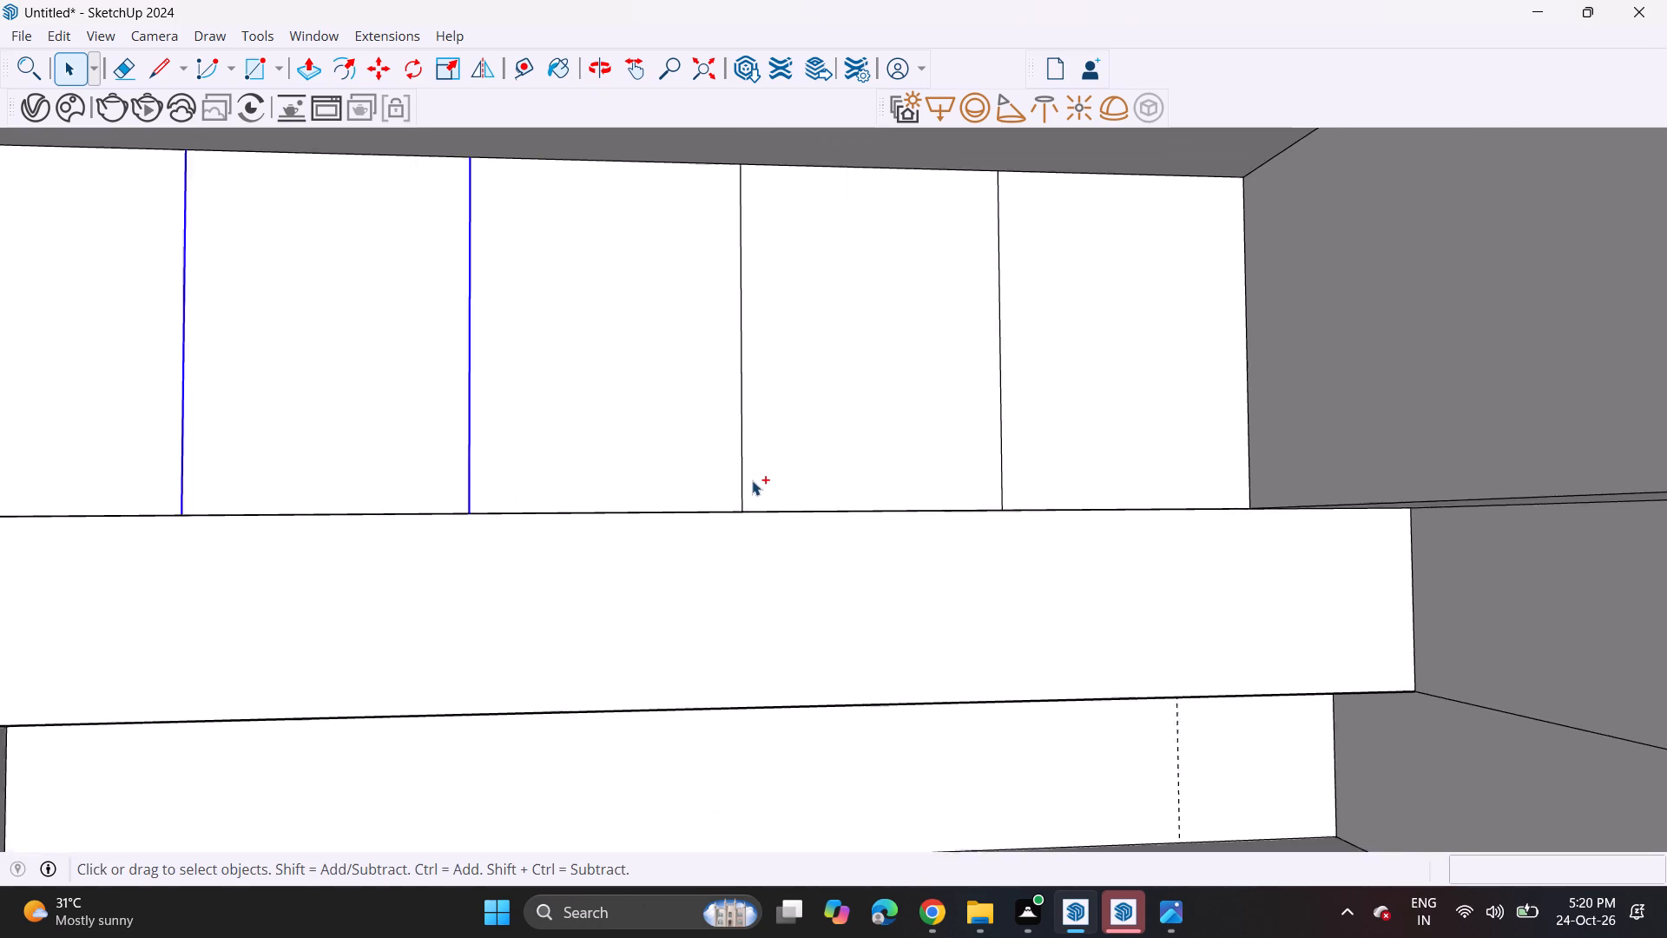
scroll(752, 480, "up", 4, "ctrl")
left_click(742, 482, "ctrl")
scroll(742, 482, "down", 4, "ctrl")
scroll(742, 482, "up", 1, "ctrl")
scroll(742, 482, "down", 4, "ctrl")
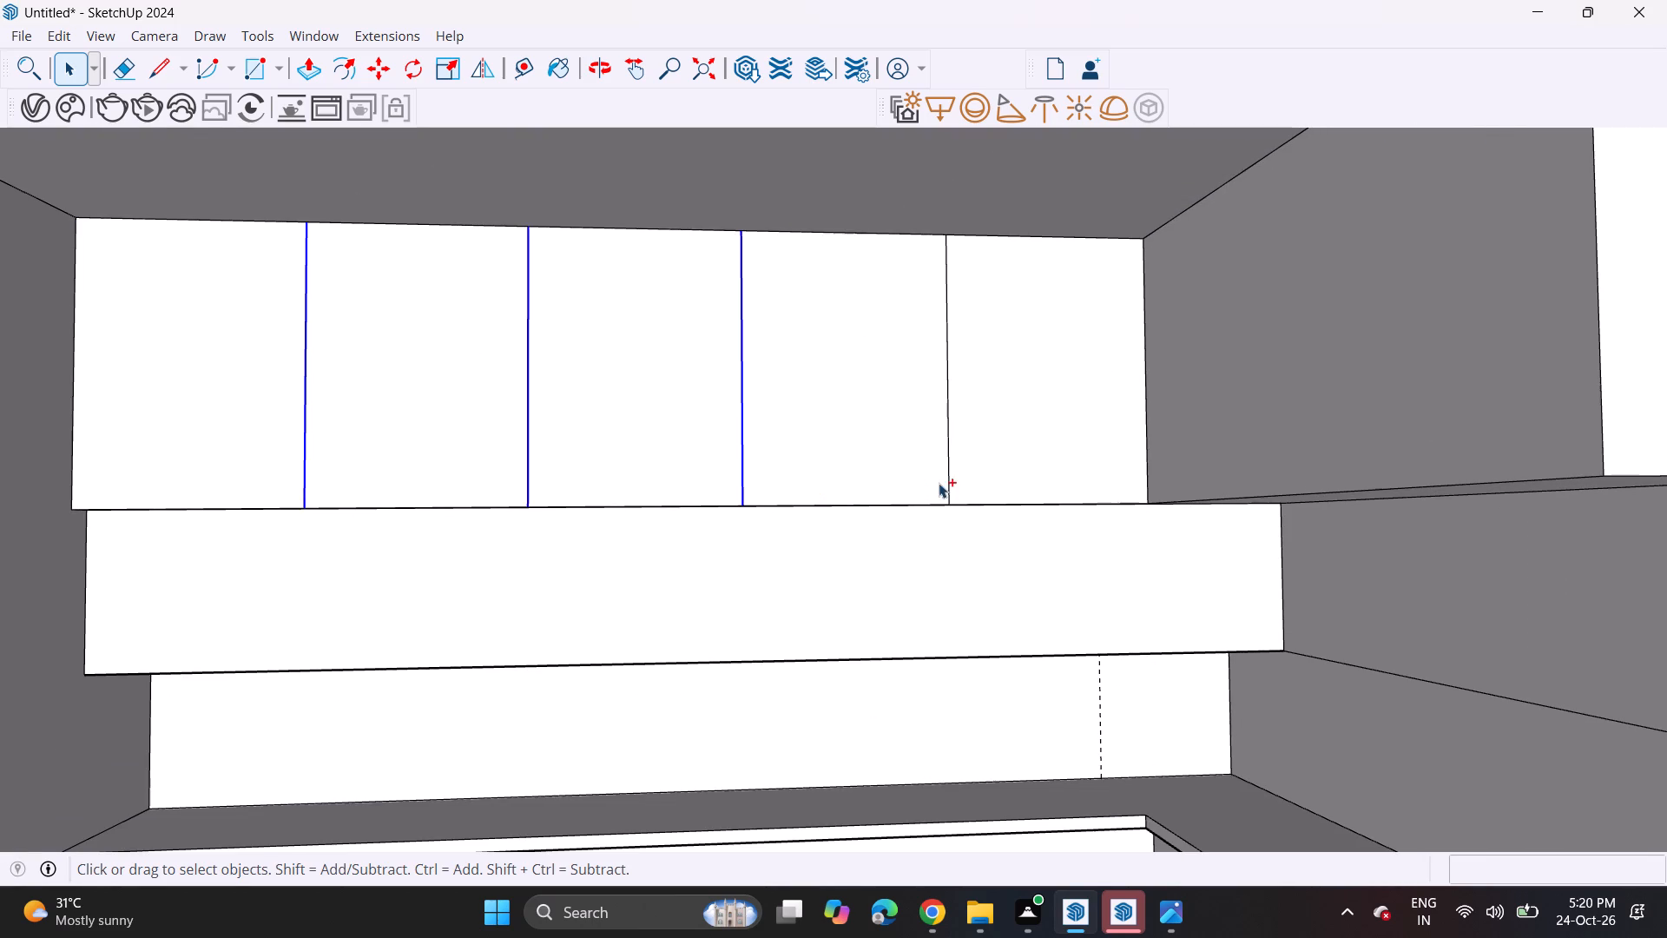
scroll(945, 478, "up", 3, "ctrl")
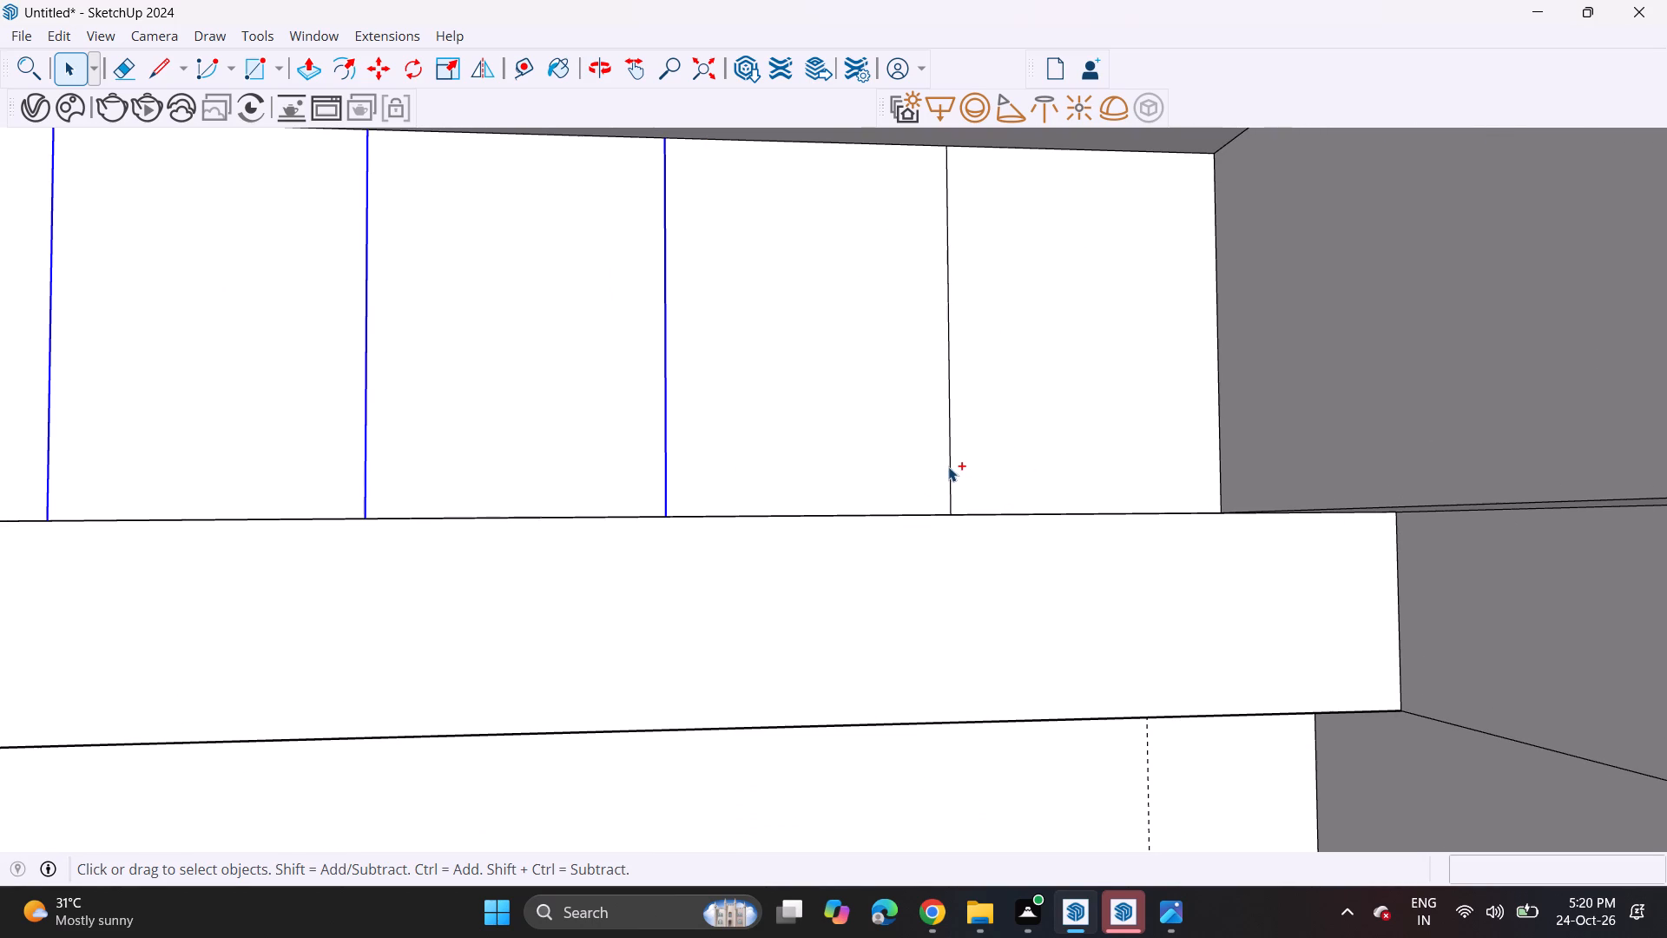
left_click(948, 466, "ctrl")
scroll(947, 466, "down", 7, "ctrl")
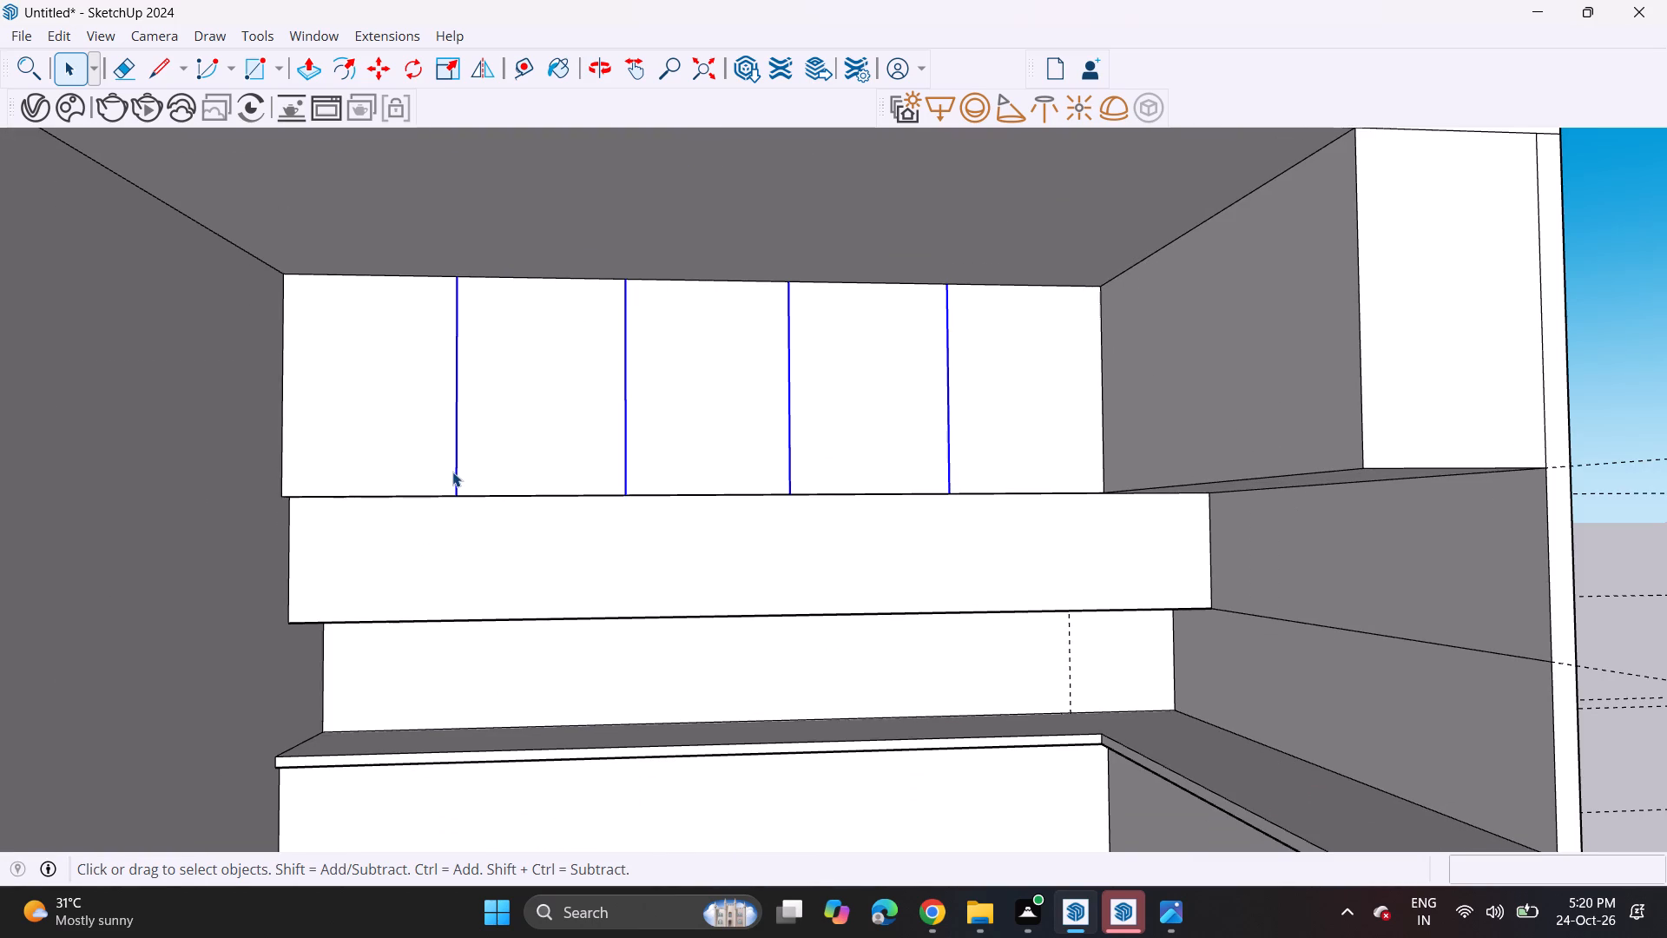
key("m")
scroll(455, 475, "up", 13)
left_click(455, 520)
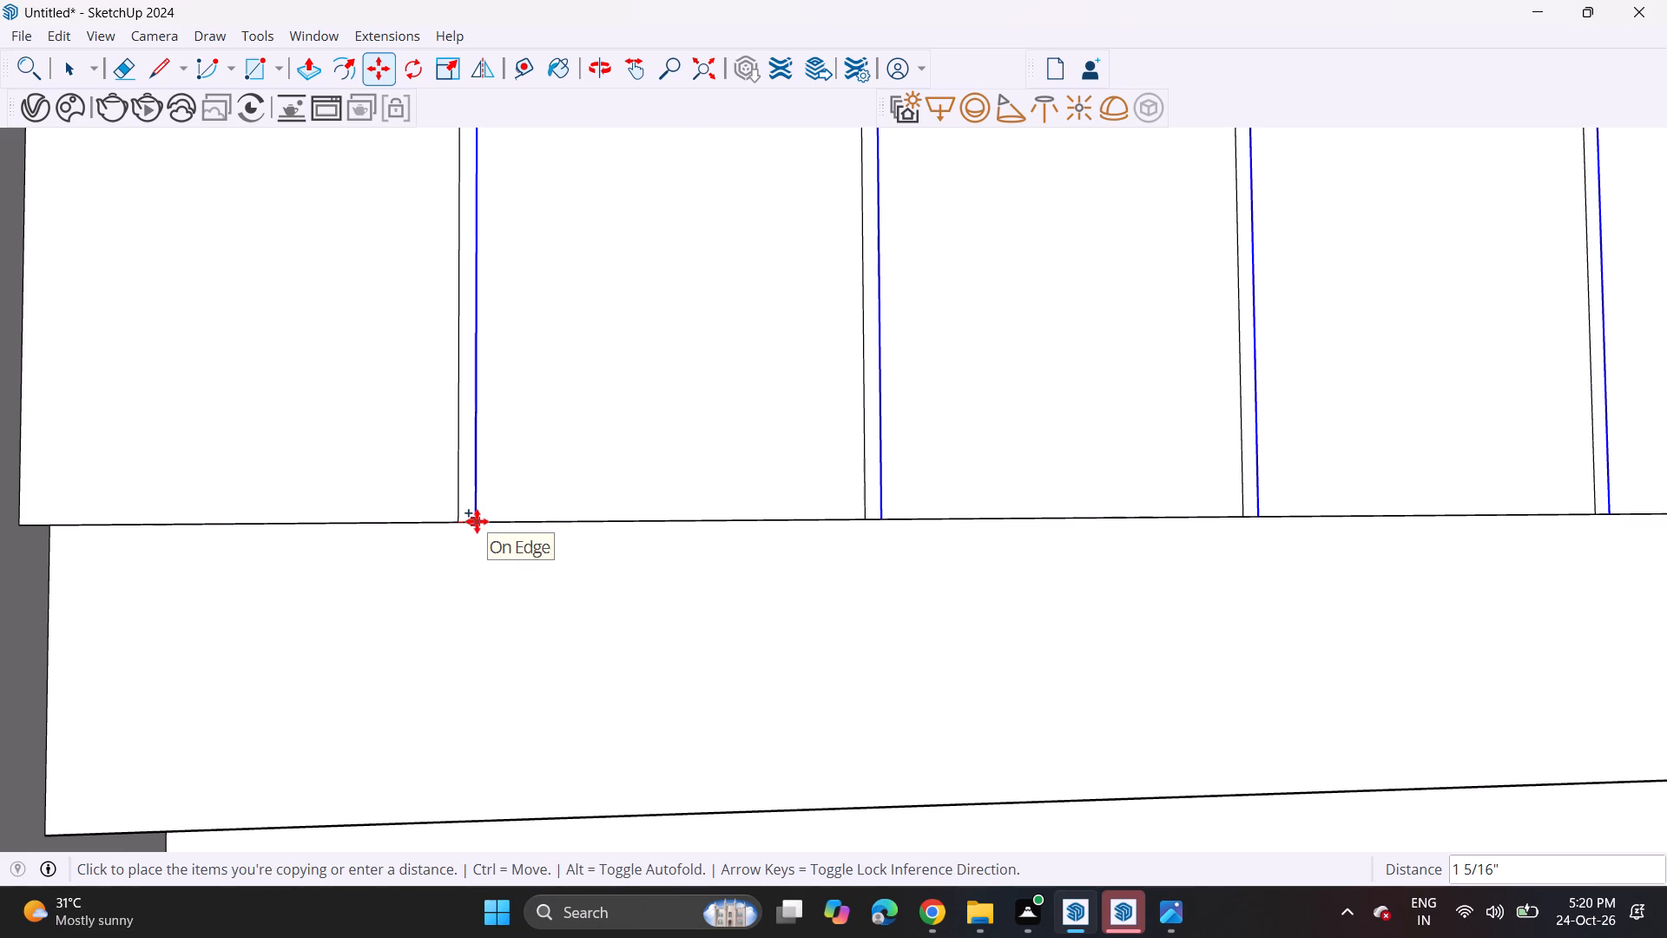
type("0.")
key("3")
key("Return")
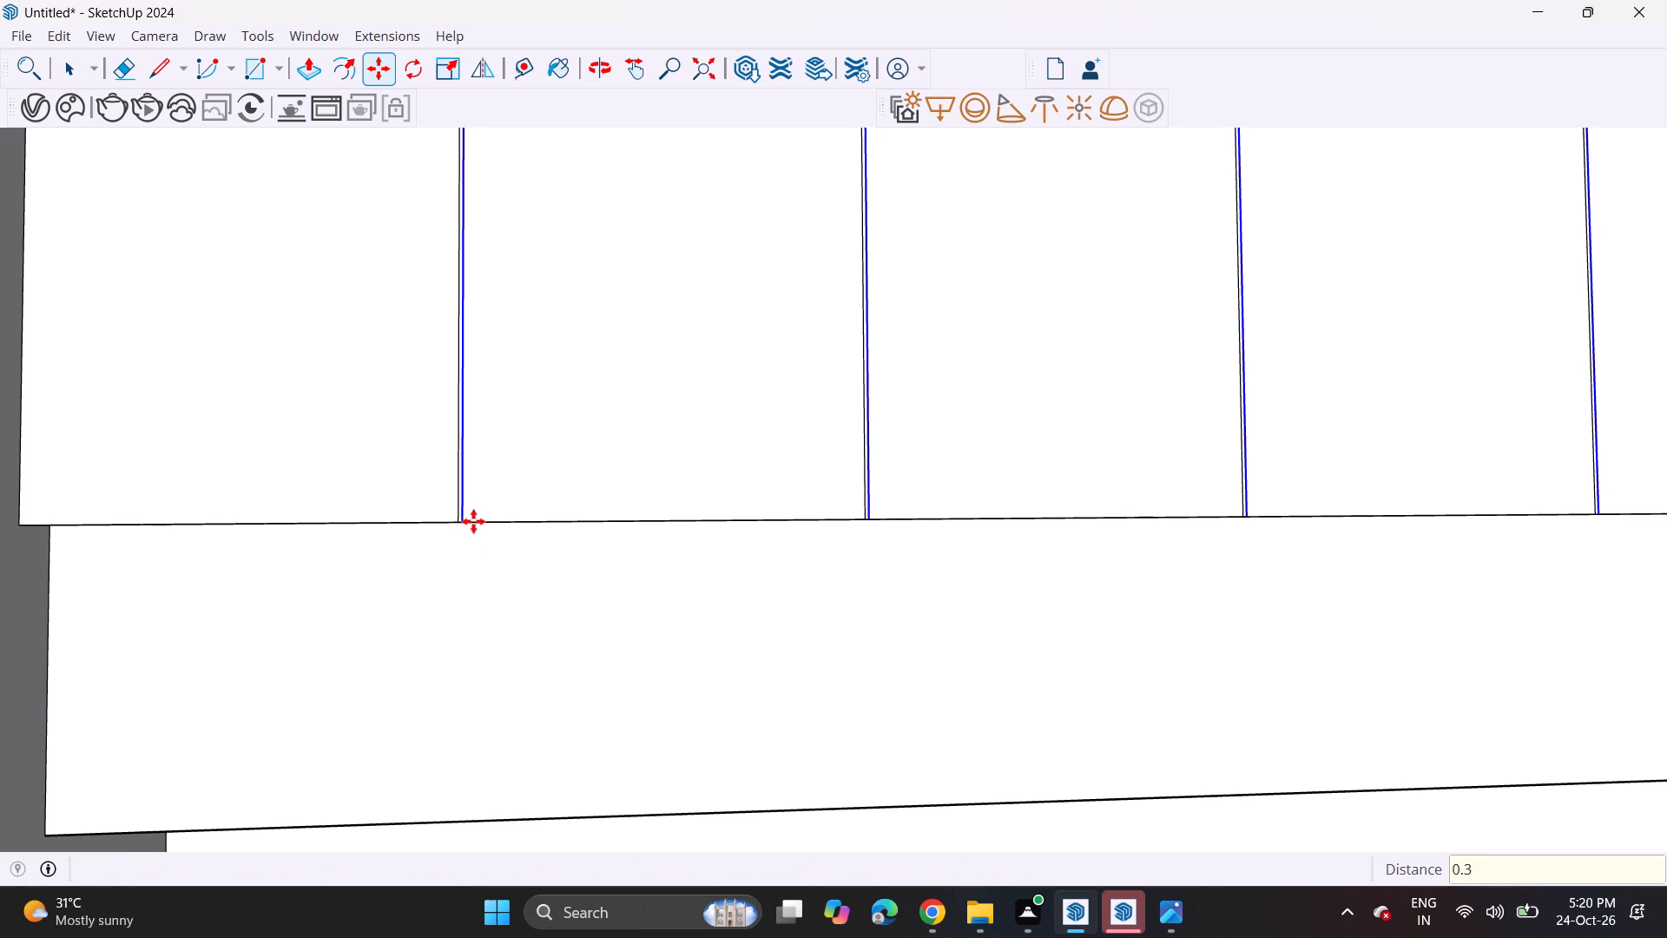
scroll(475, 522, "down", 1)
scroll(475, 522, "up", 1)
scroll(475, 522, "down", 10)
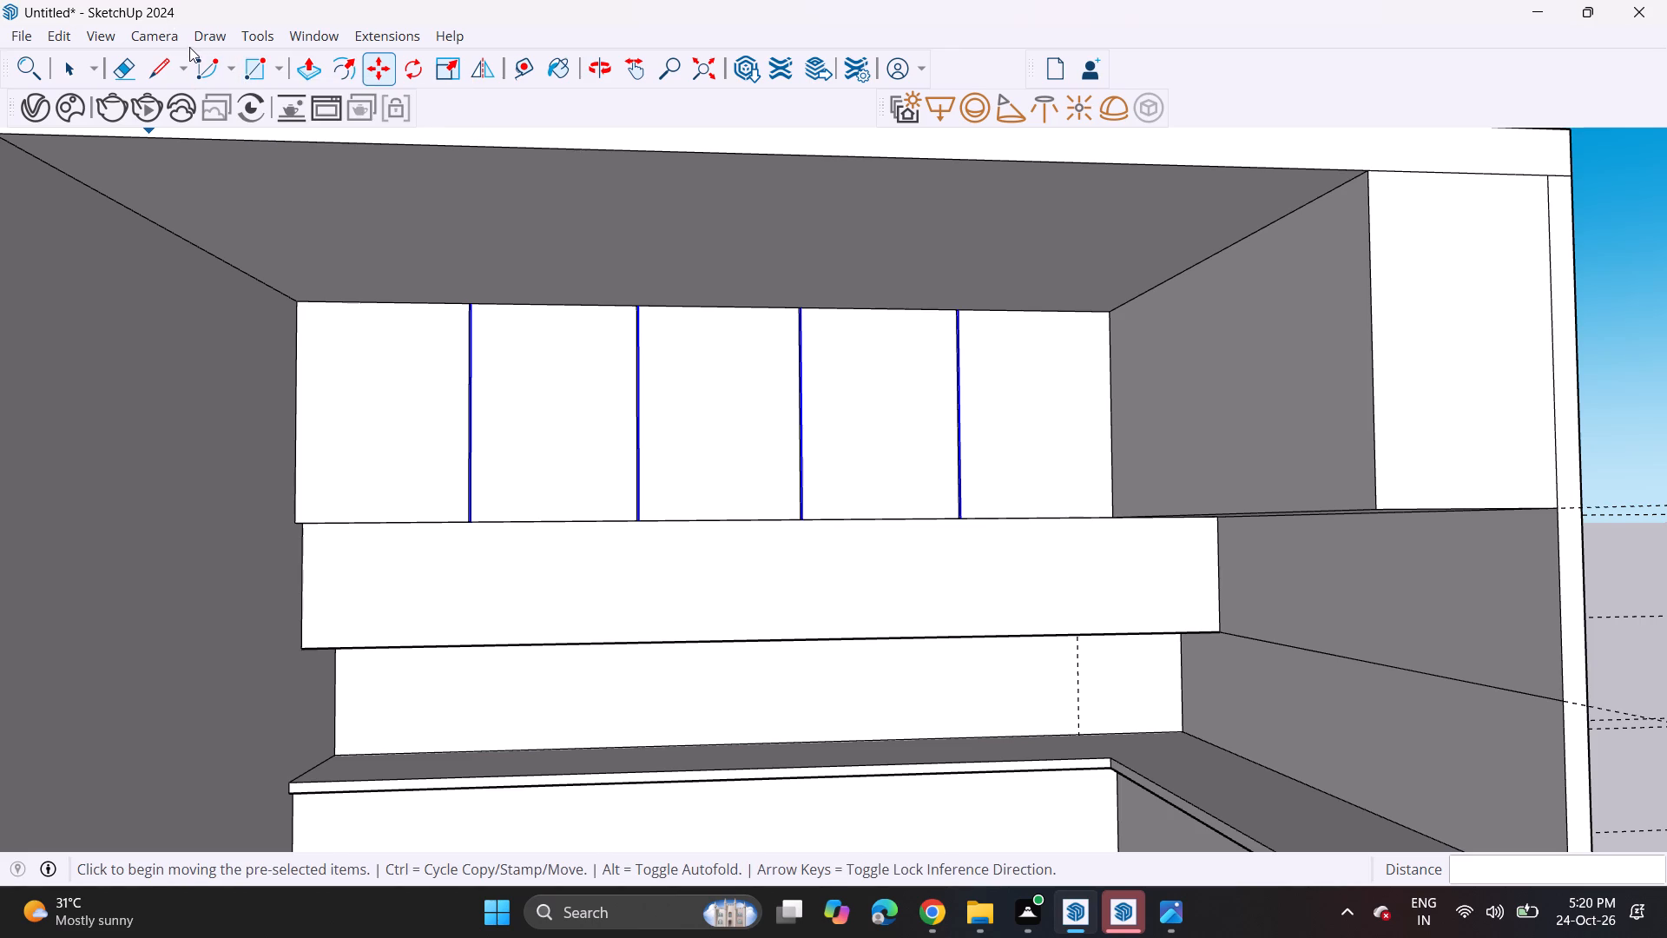
Copy the lower wall cabinet front's left edge rightward as two dividers, about 4'7" across and about 4' further.
left_click(161, 58)
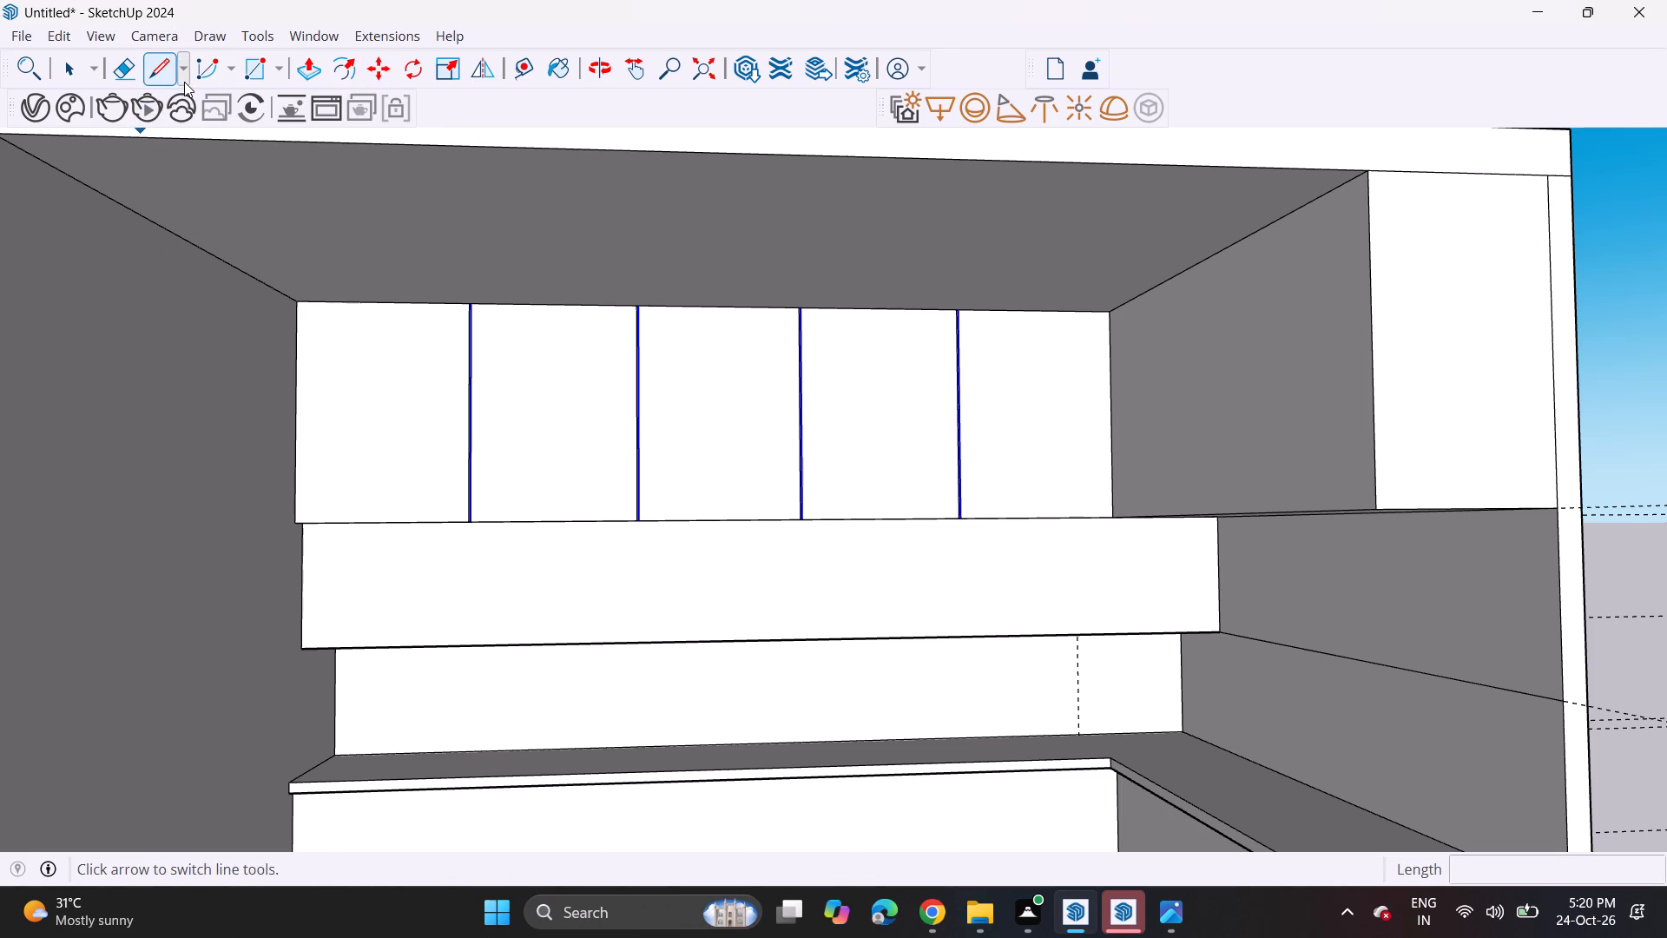
key("space")
left_click(298, 591)
left_click(308, 604)
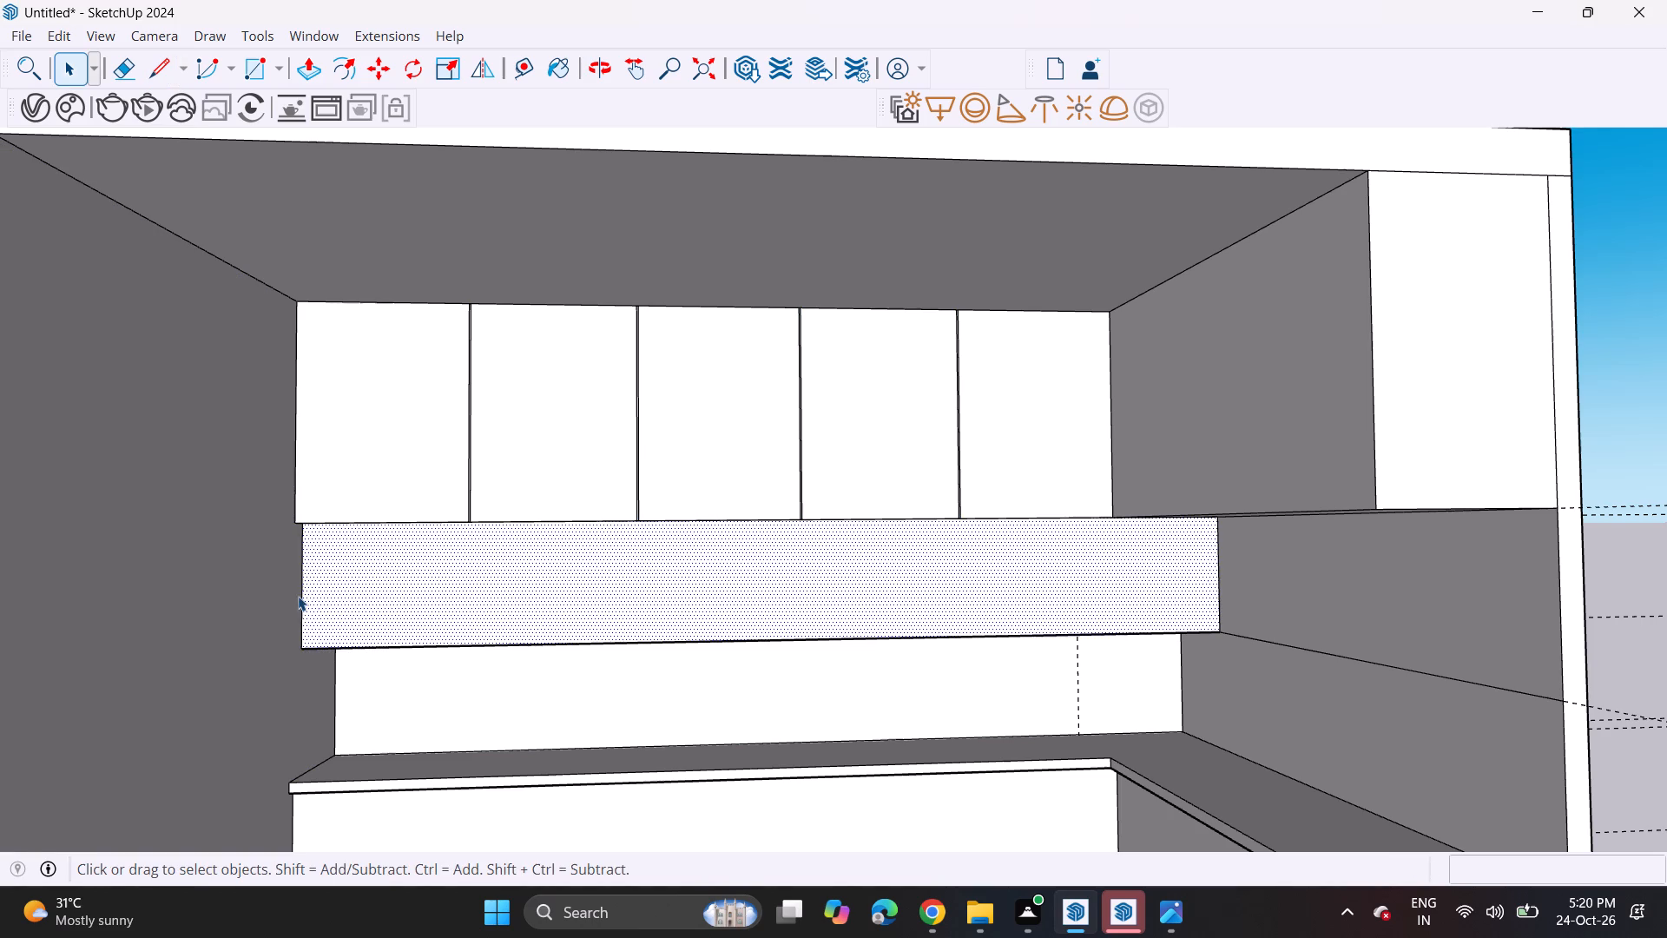
left_click_drag(299, 596, 307, 598)
left_click(307, 598)
left_click(303, 598)
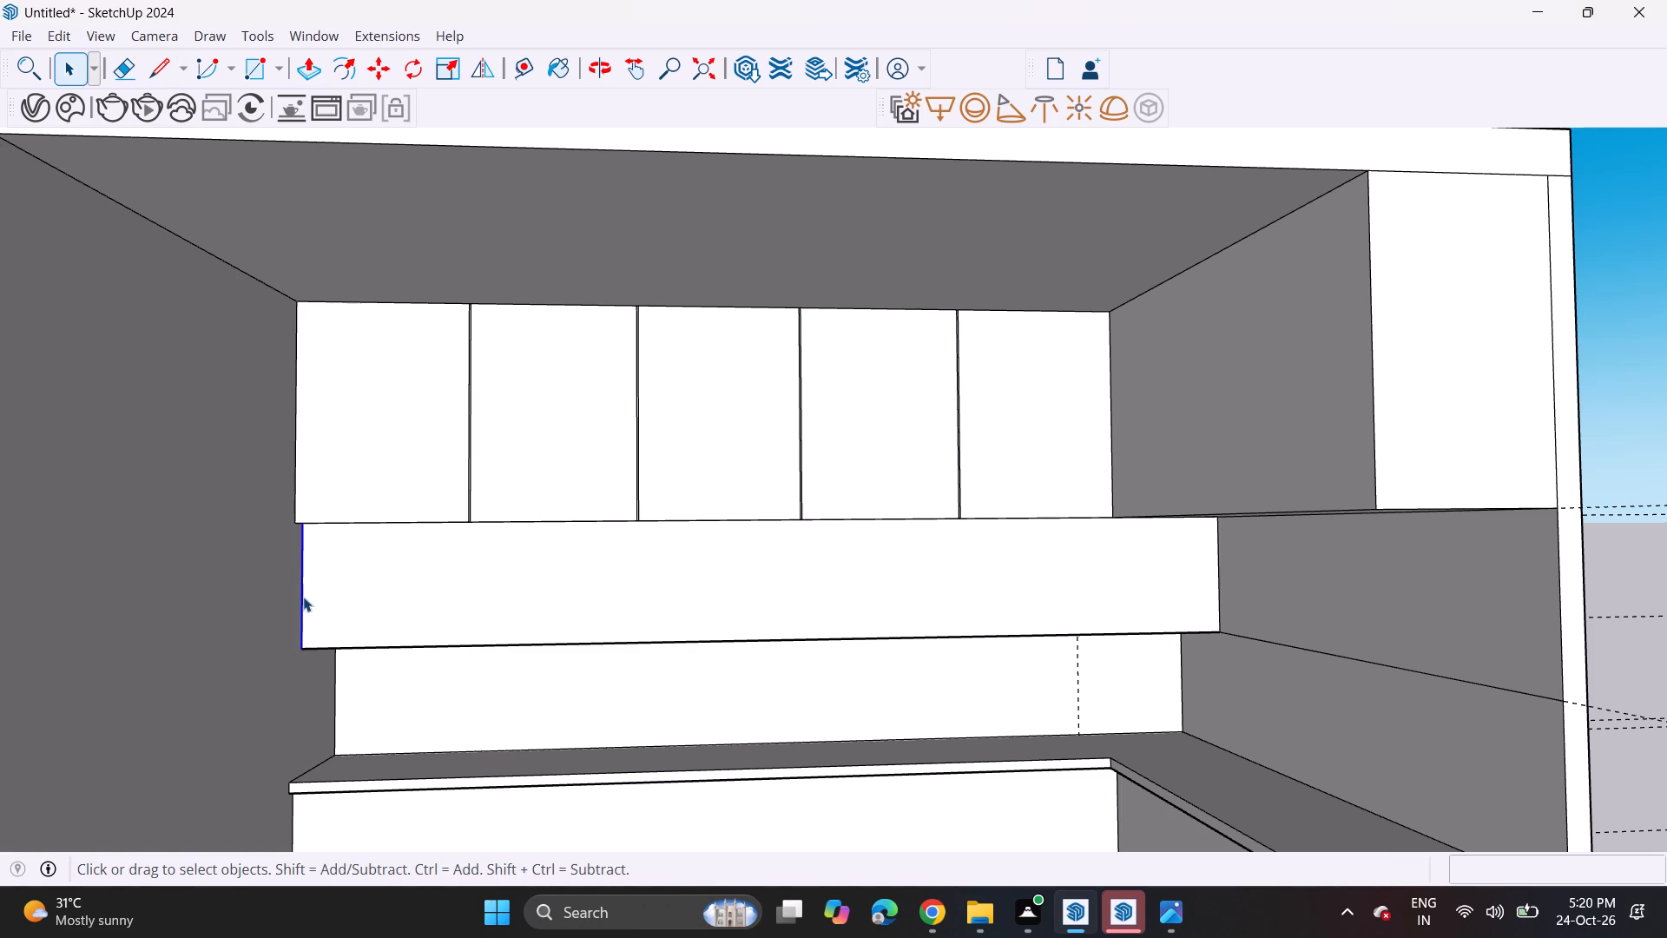
key("m")
left_click(304, 651)
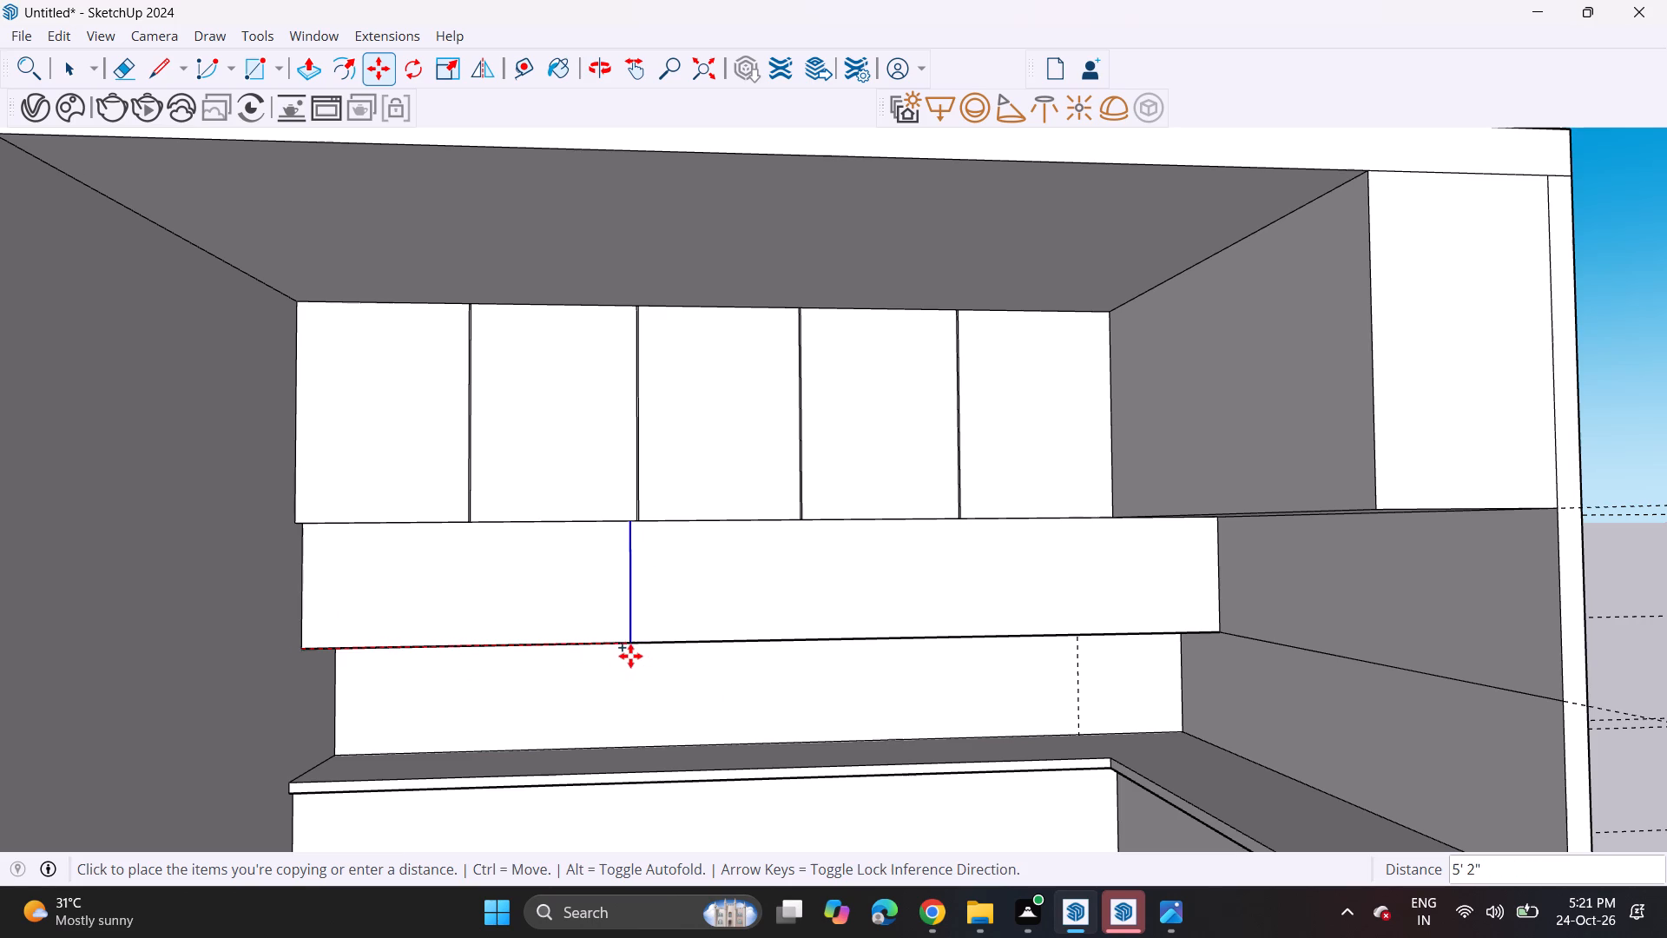
left_click(596, 646)
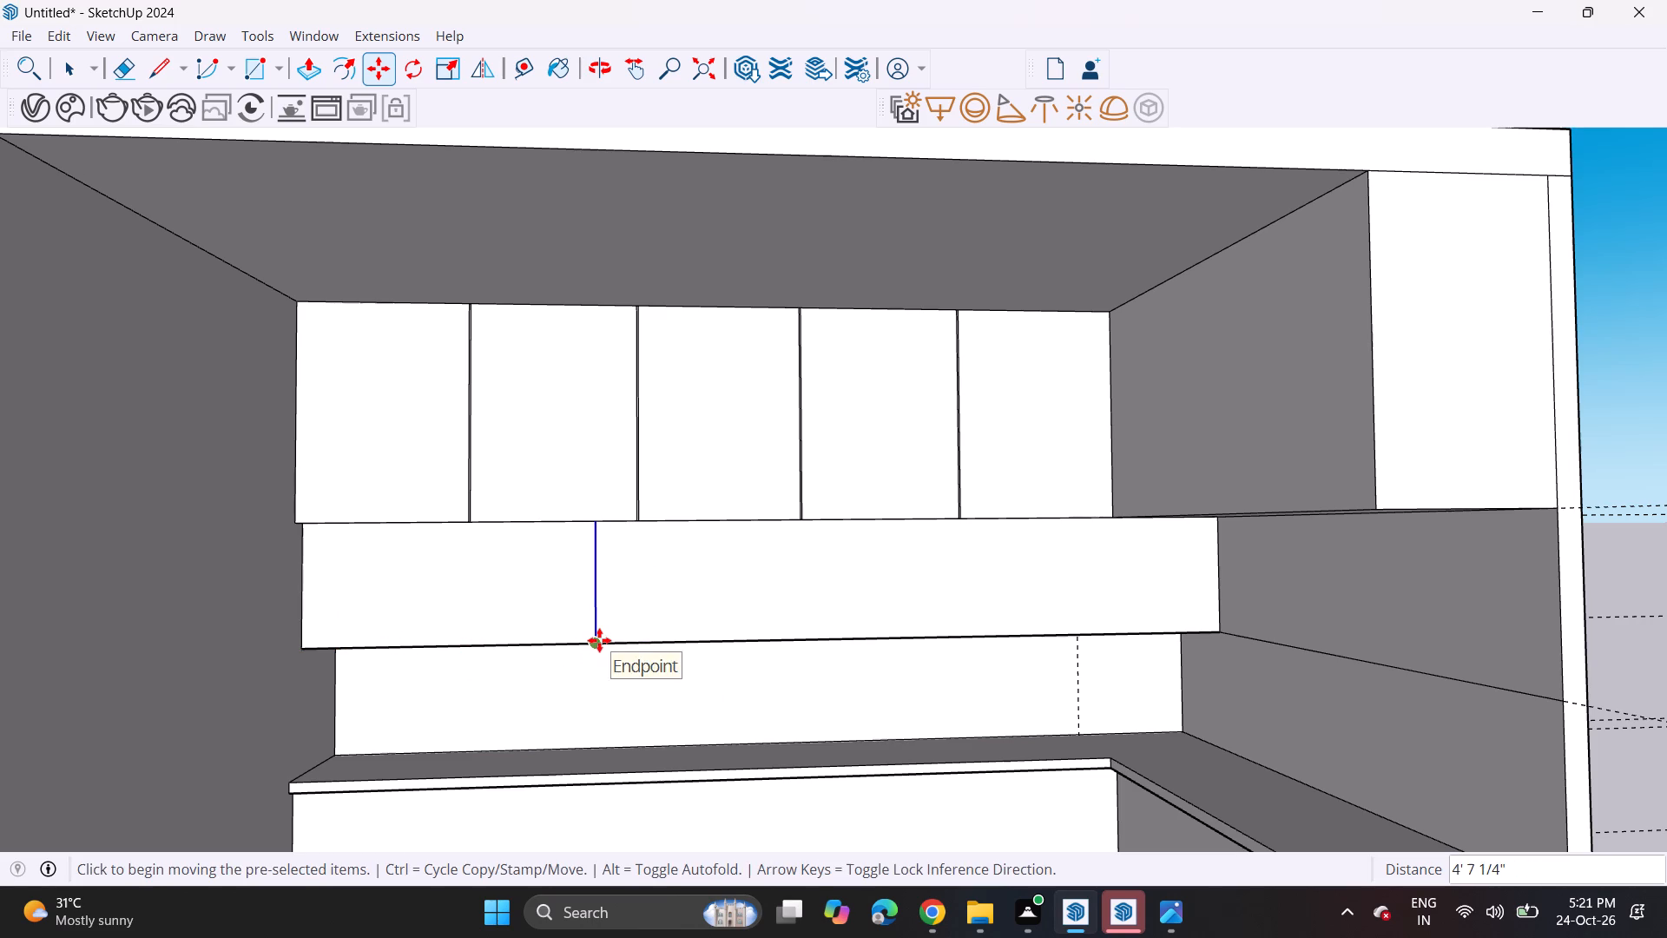
left_click(599, 640)
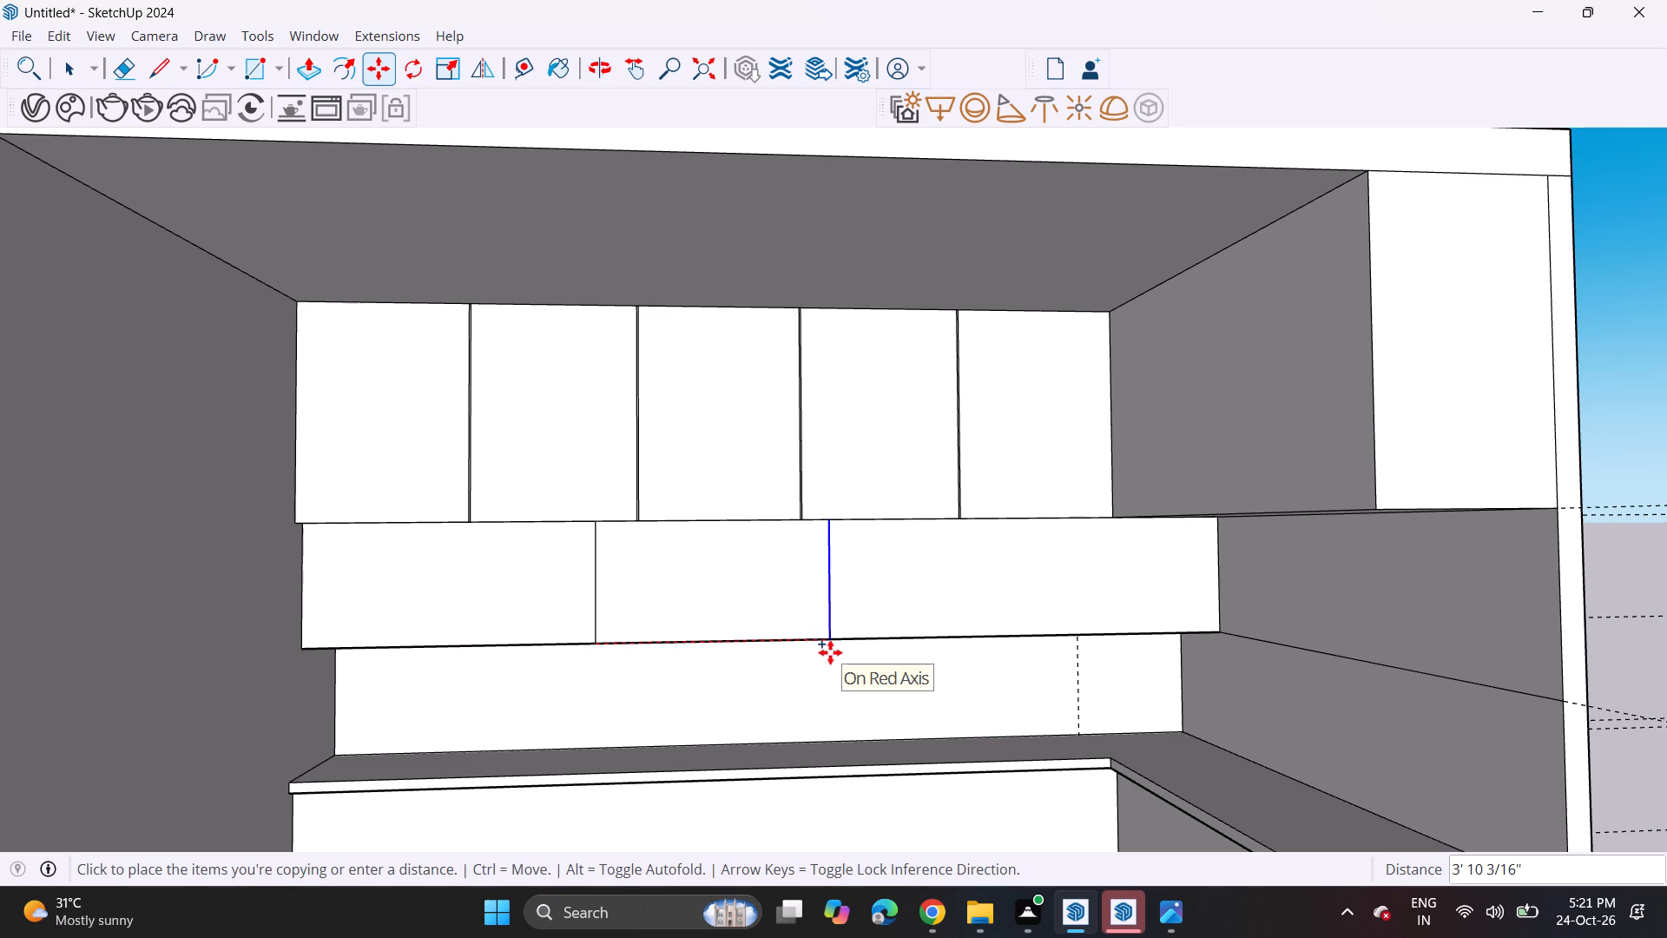
left_click(838, 636)
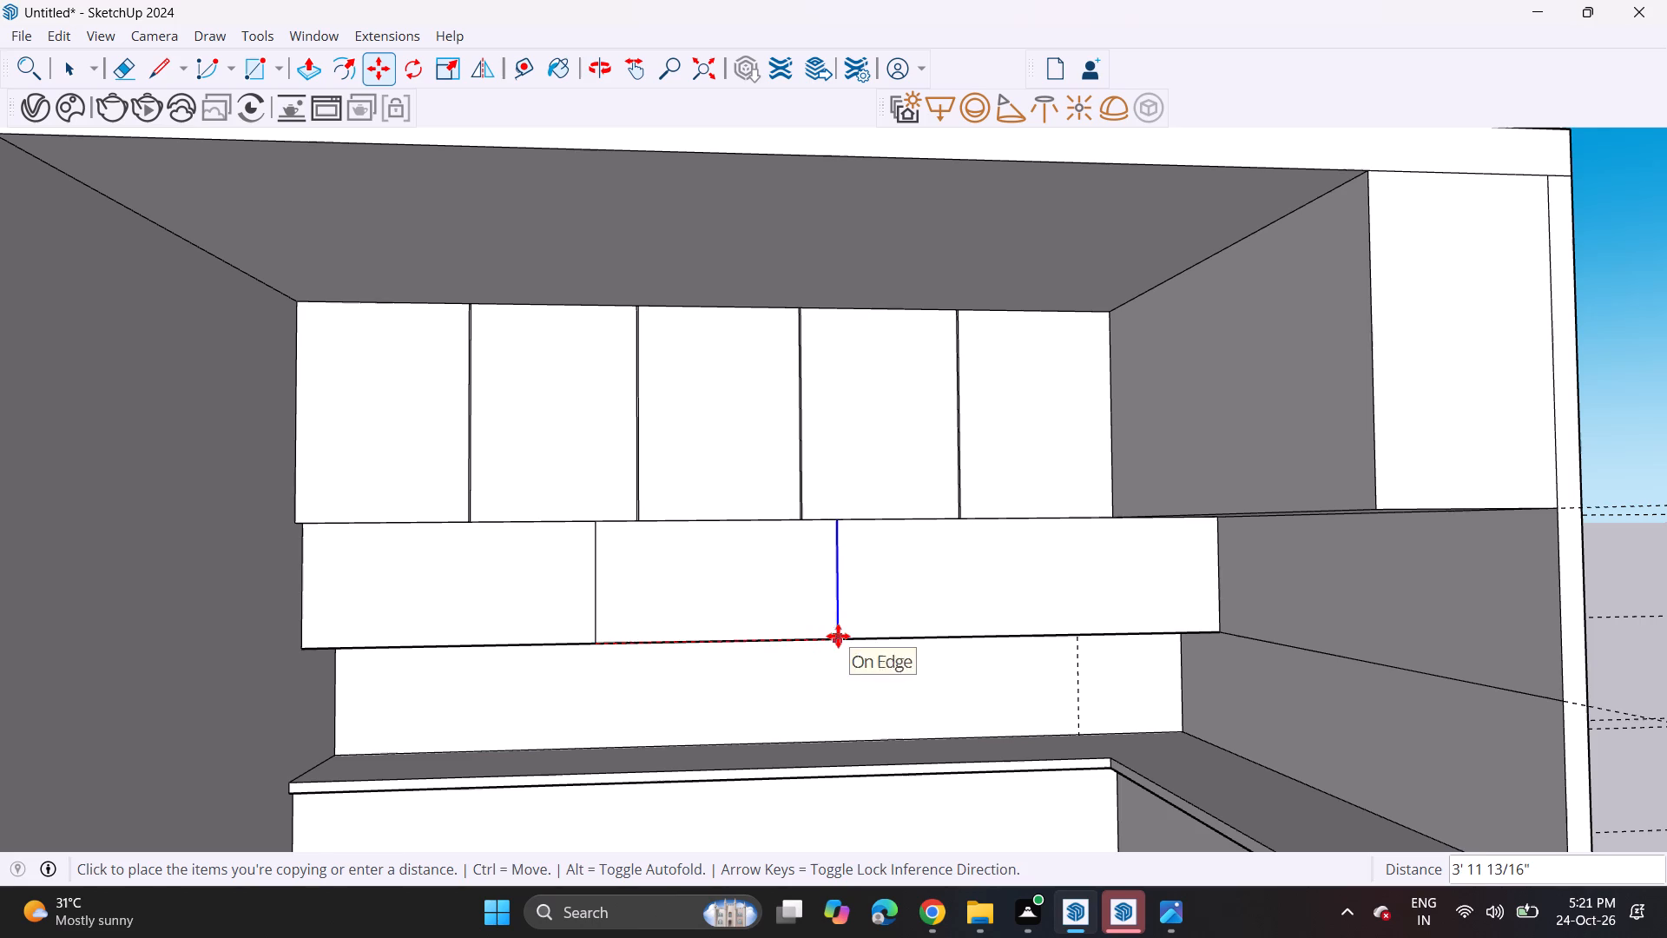
Add two more dividers to the wall cabinet front by copying the last divider rightward at successive 2' spacings.
left_click(834, 634)
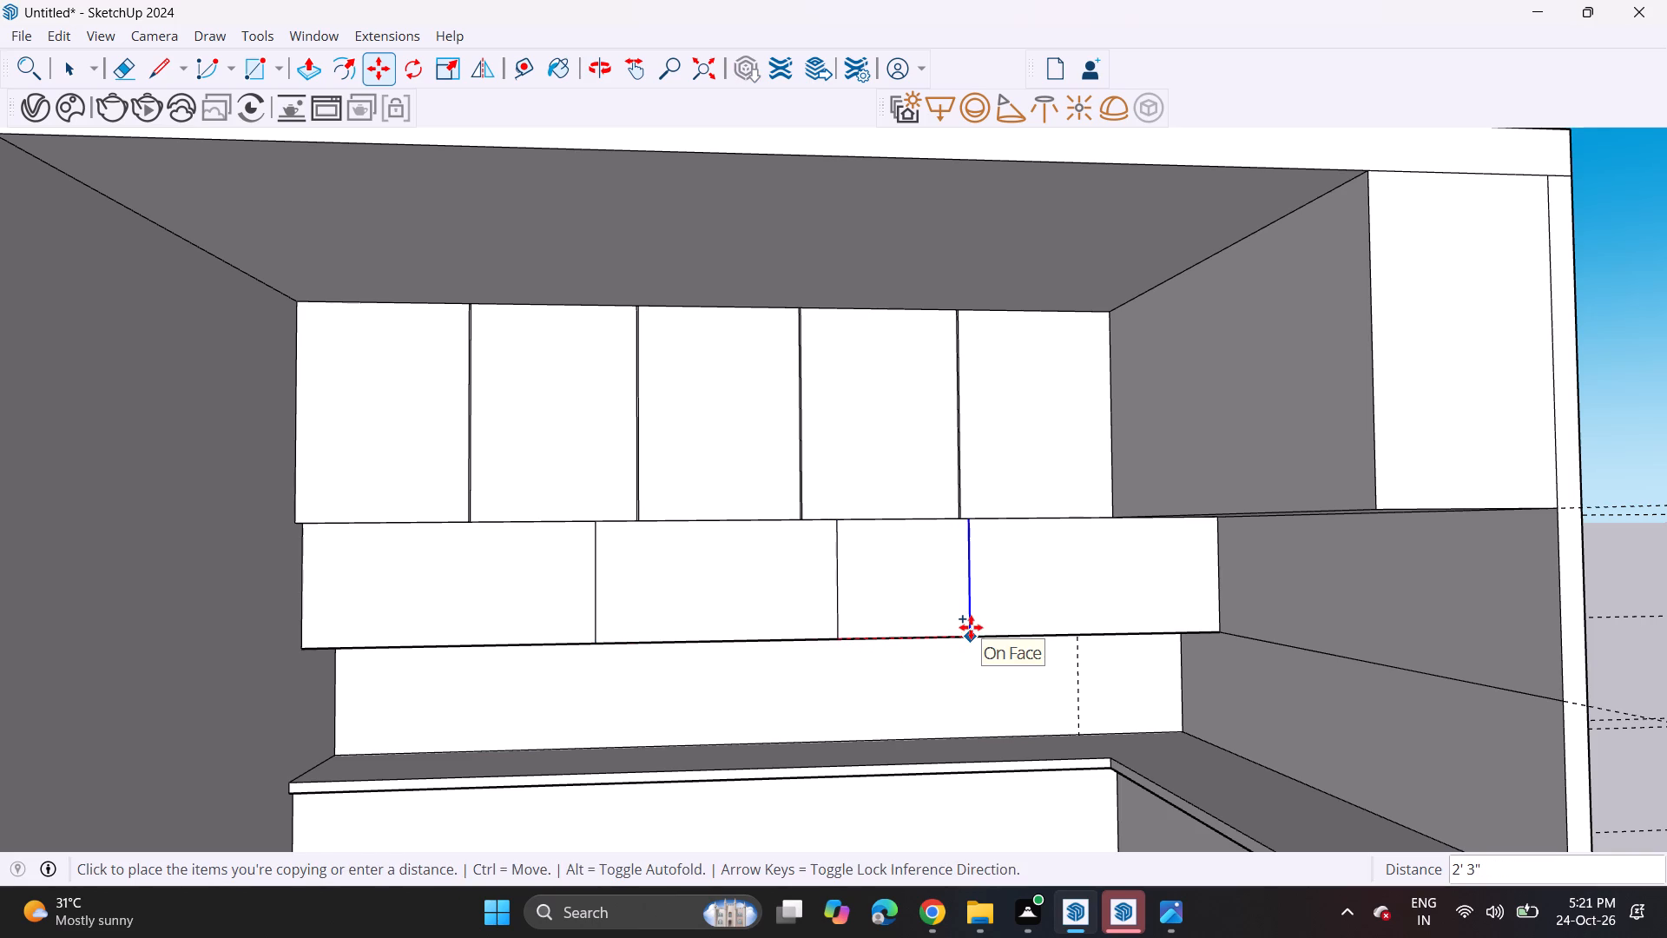
type("2'")
key("Return")
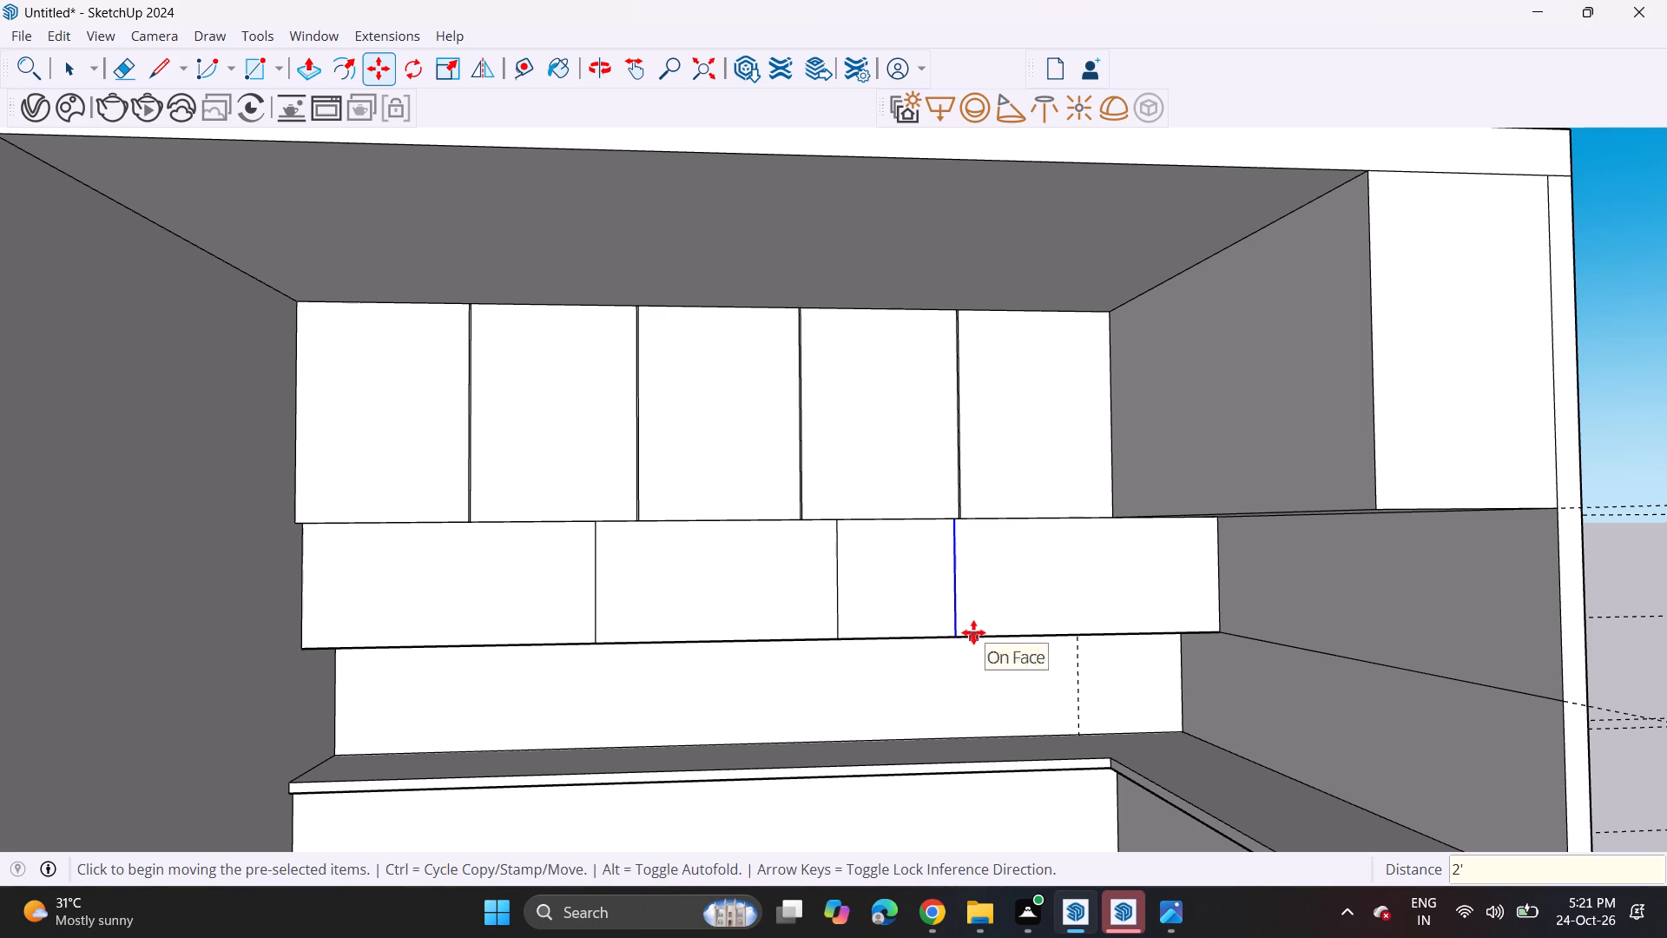
left_click(960, 645)
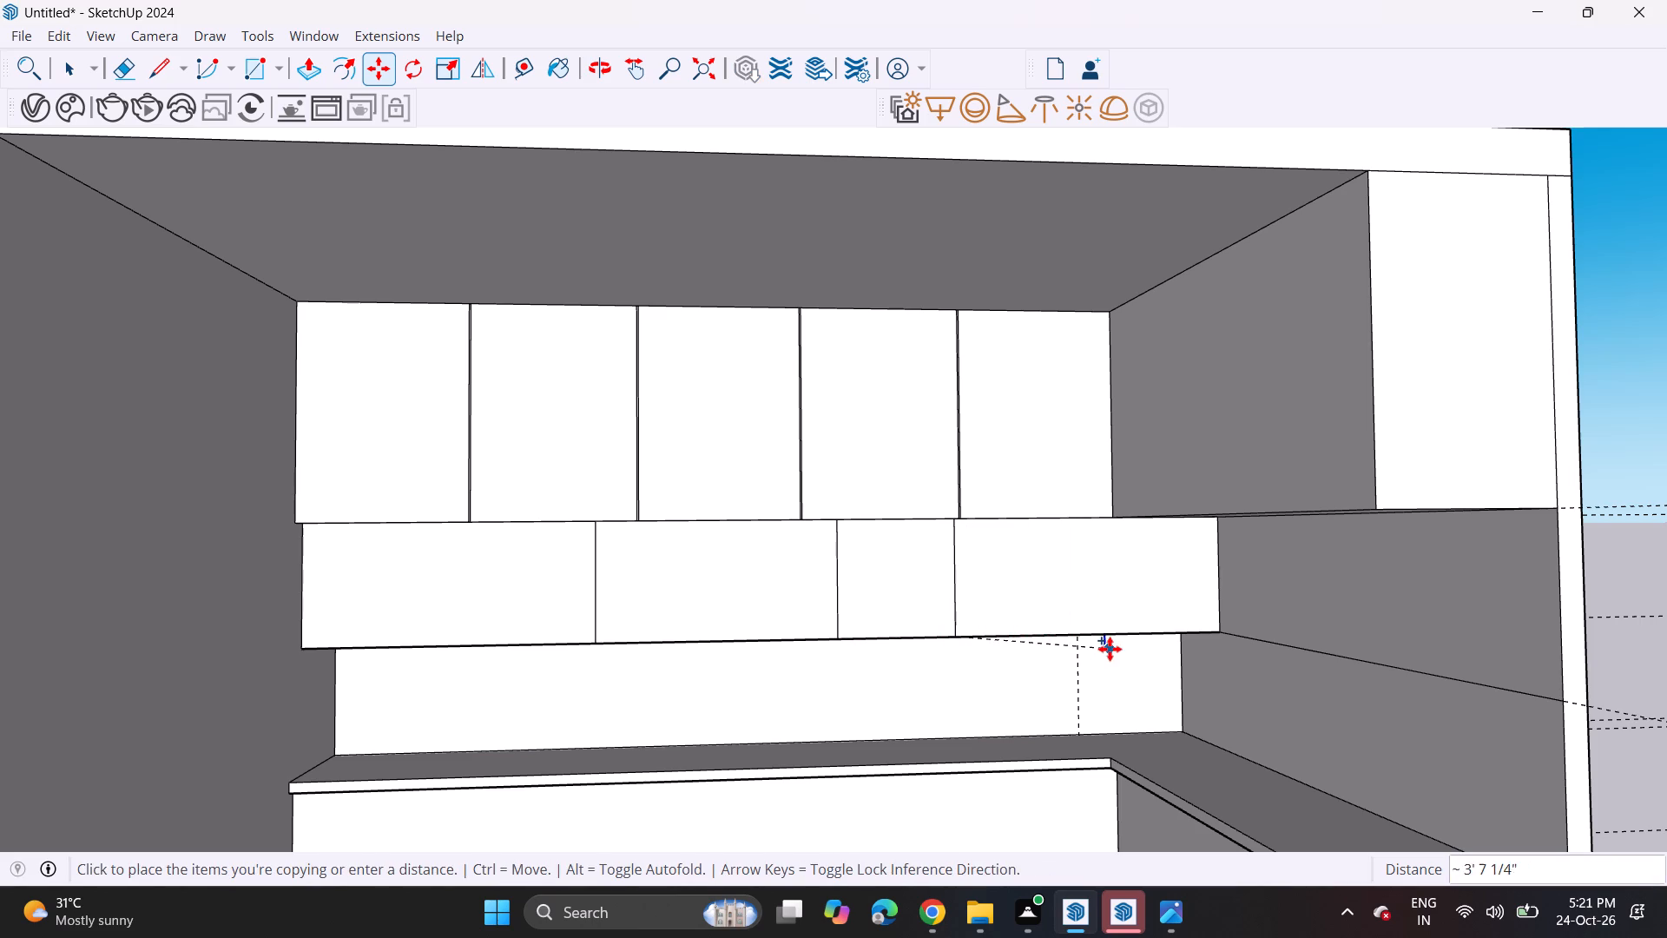
type("2'")
key("Return")
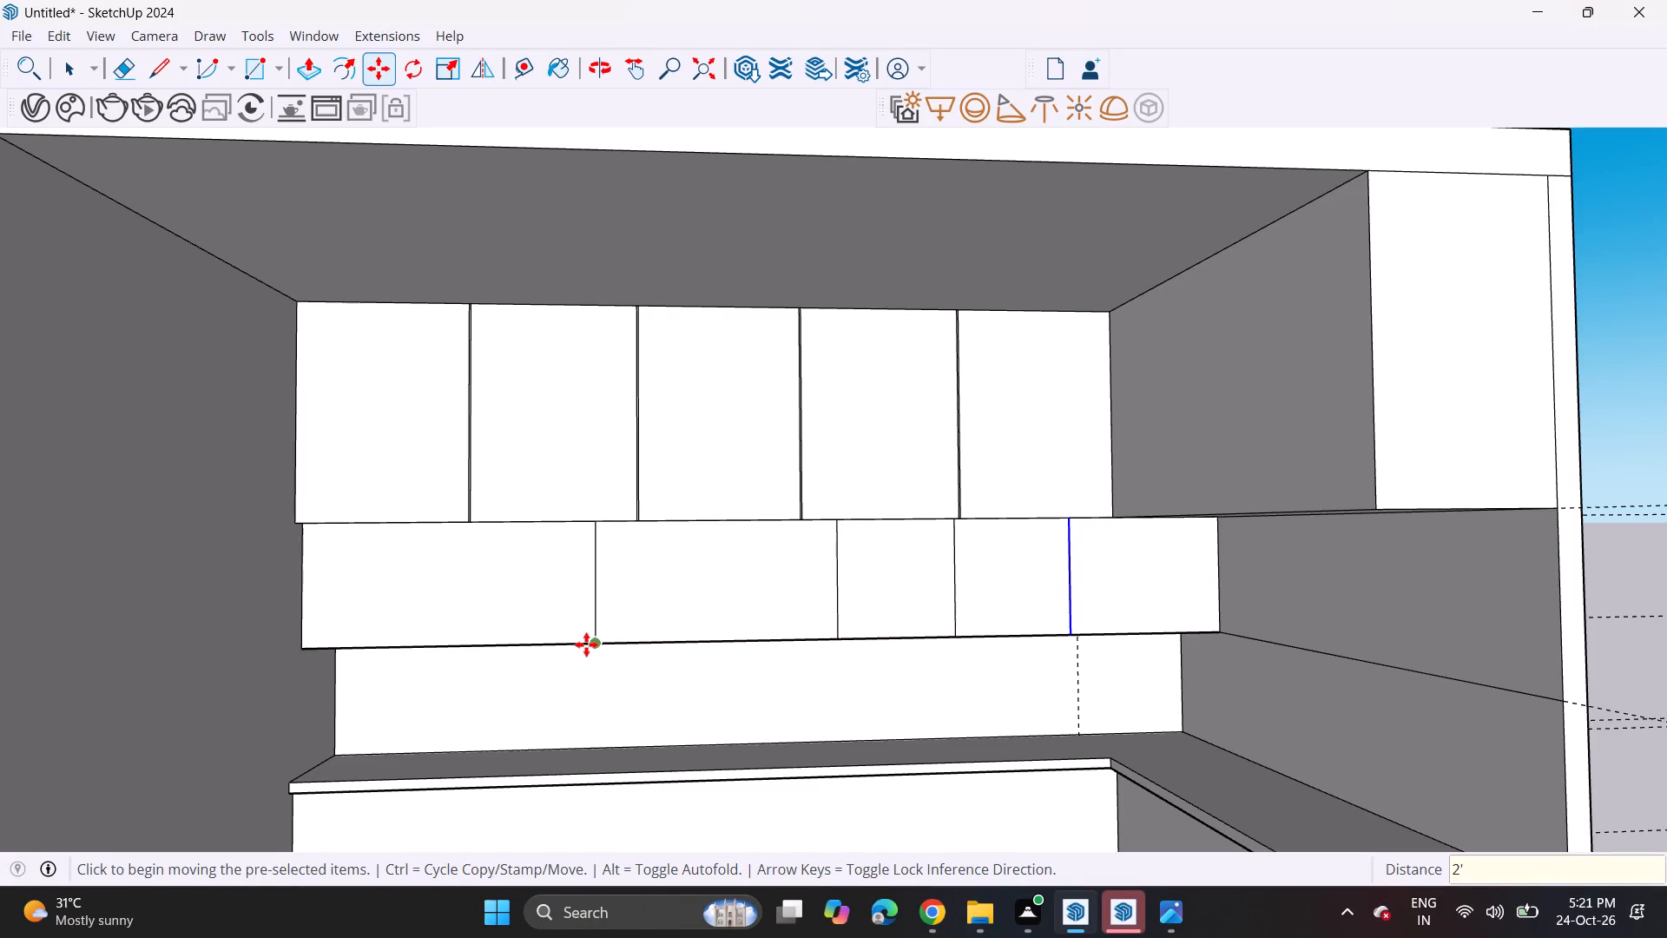
Delete the three rightmost dividers on the lower wall cabinet front, leaving only the first divider from the left.
key("space")
left_click(593, 611)
left_click(593, 611)
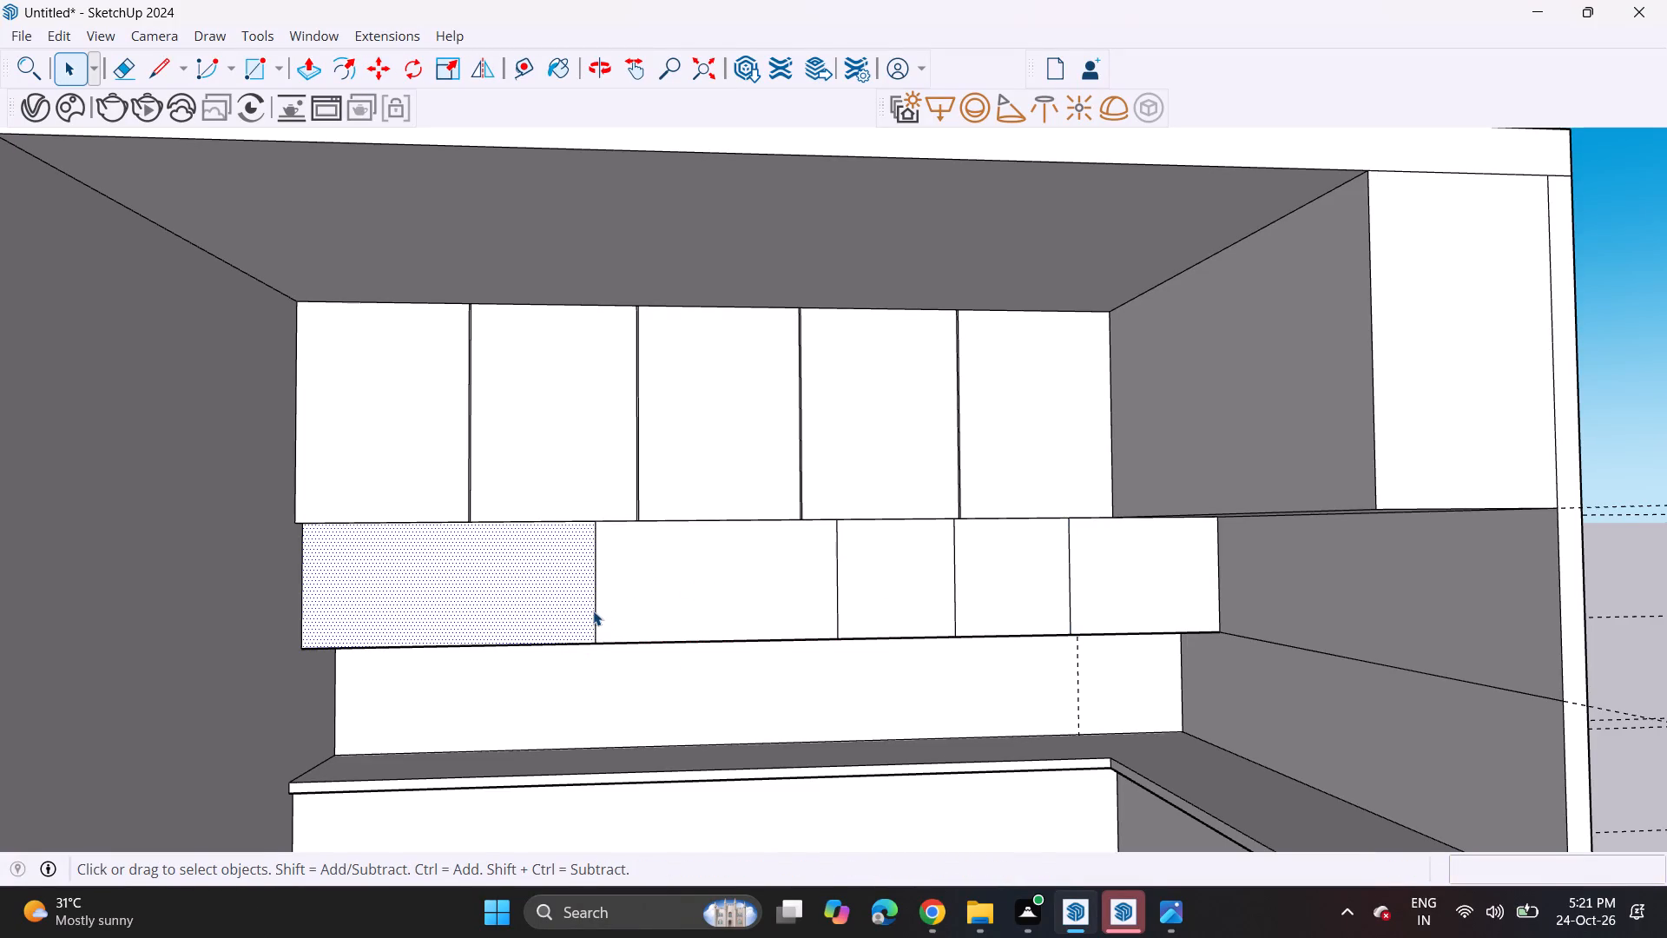
left_click(596, 613)
key("space")
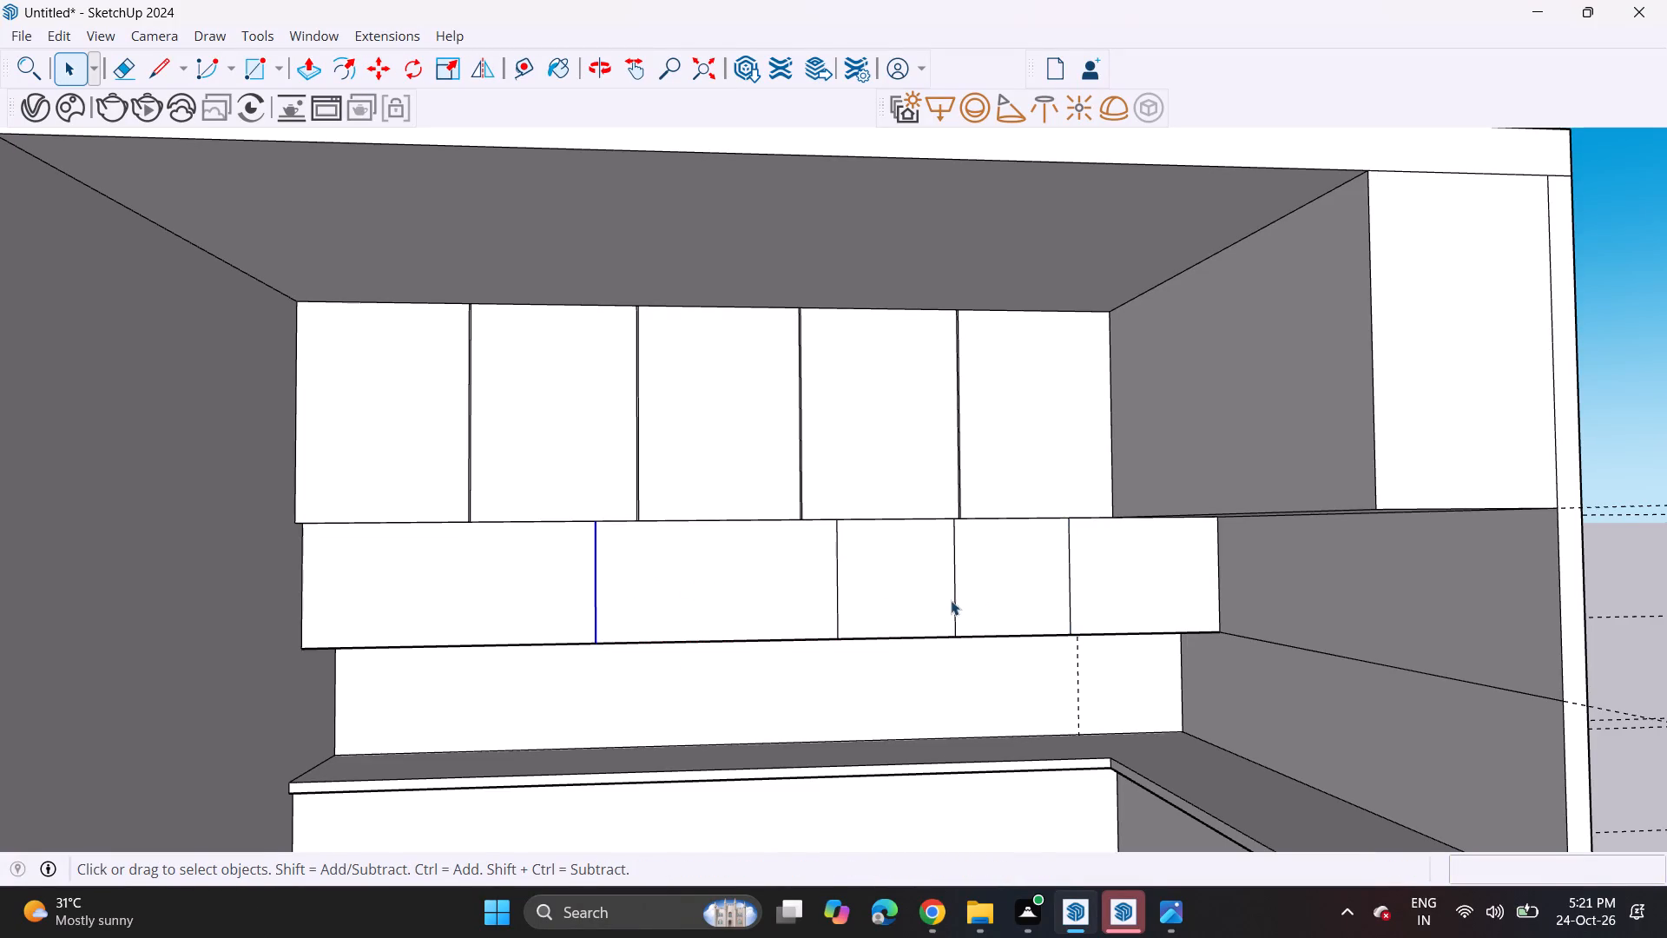
left_click(959, 587)
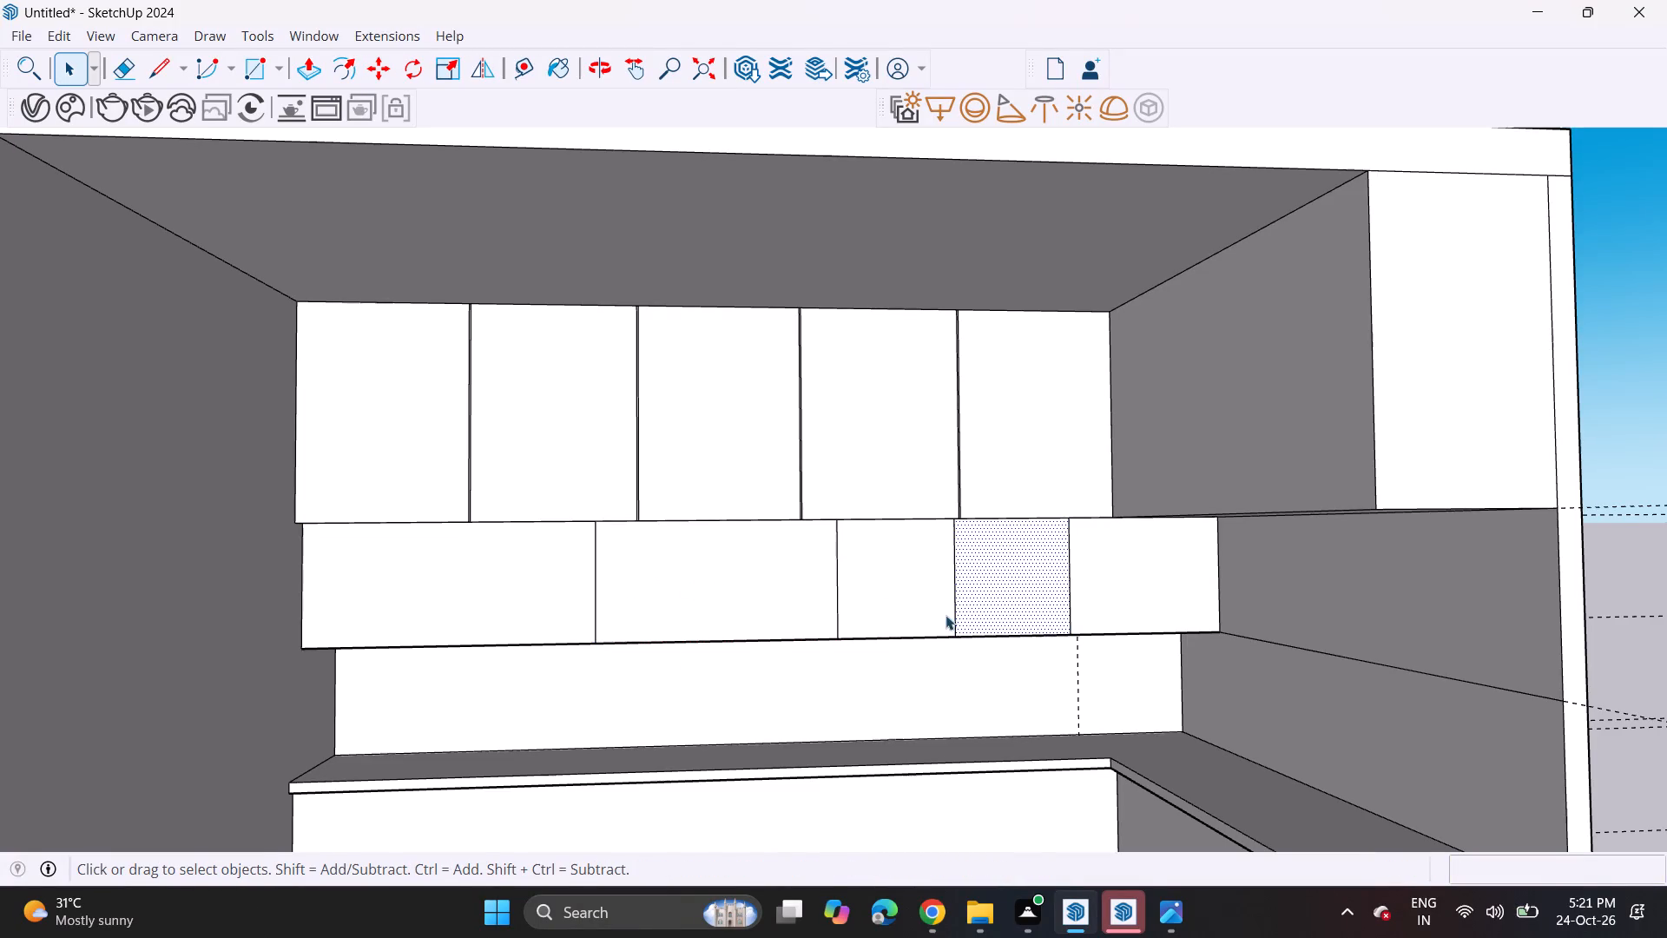
left_click(957, 595)
key("Delete")
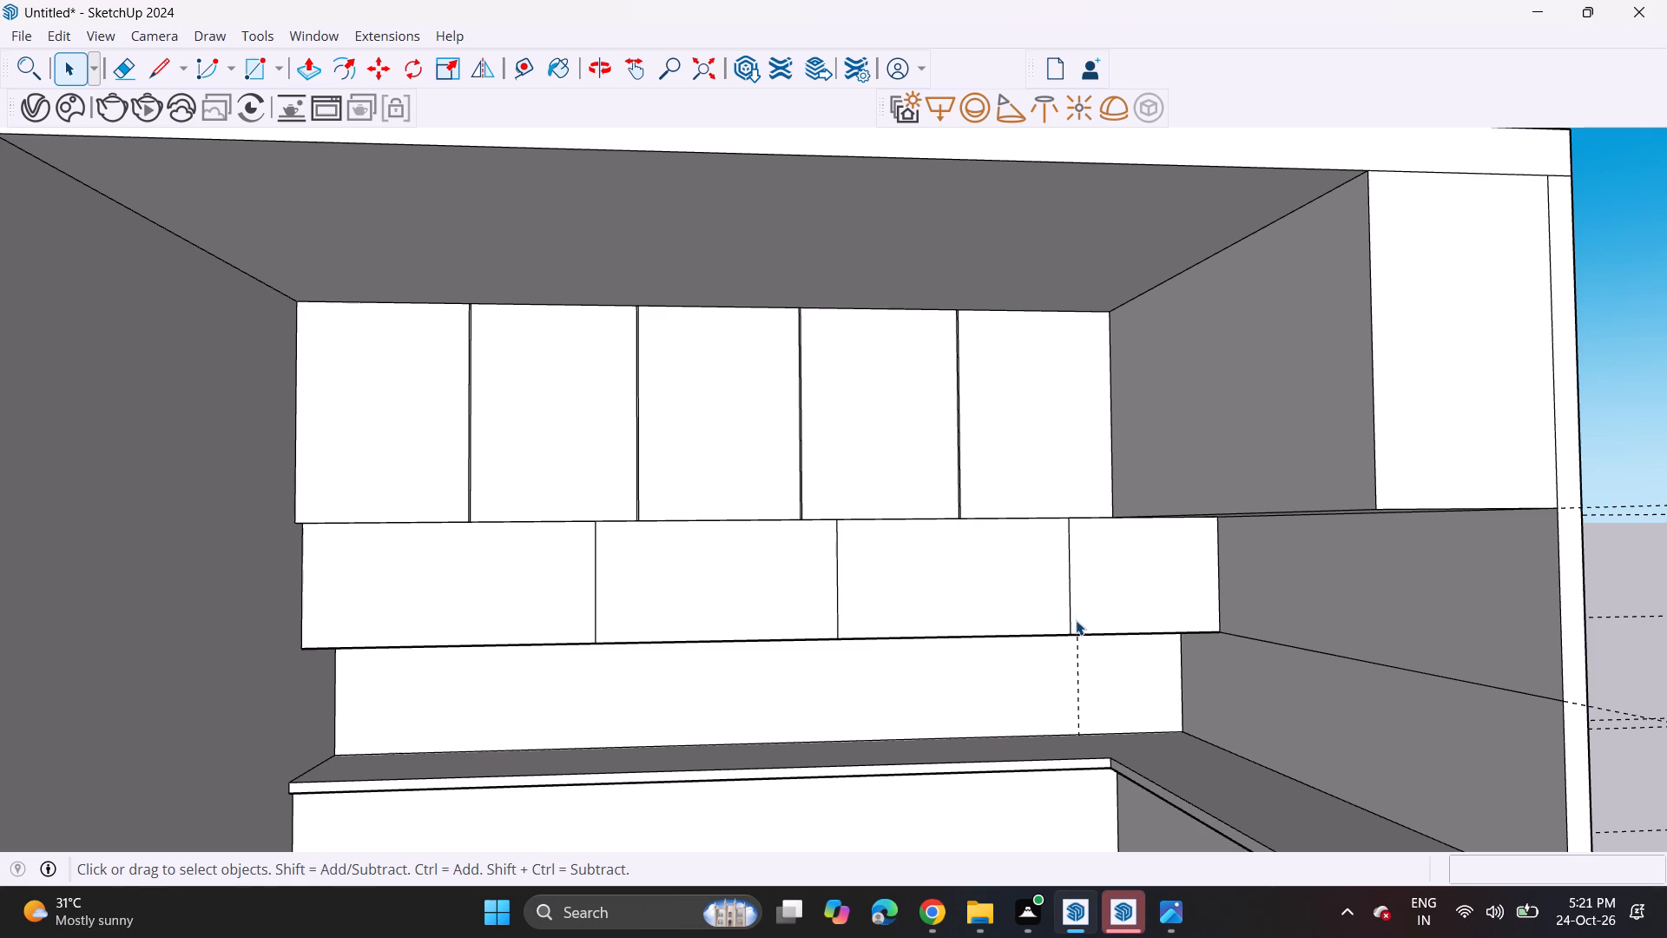
left_click(1070, 618)
key("Delete")
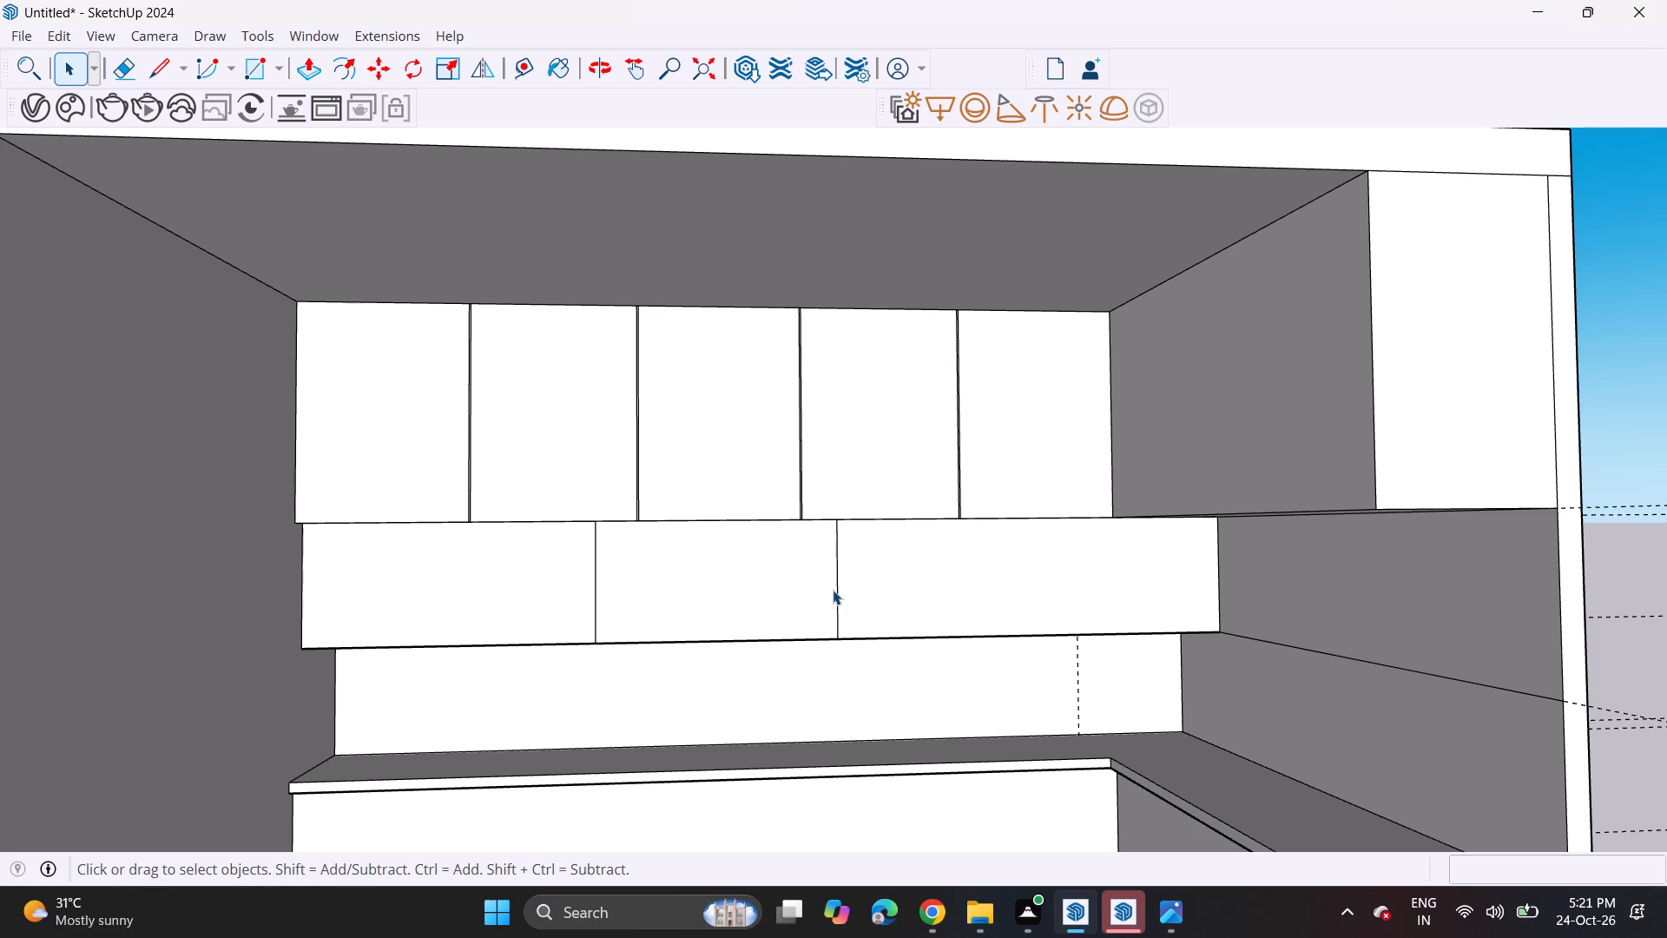
left_click(840, 593)
key("Delete")
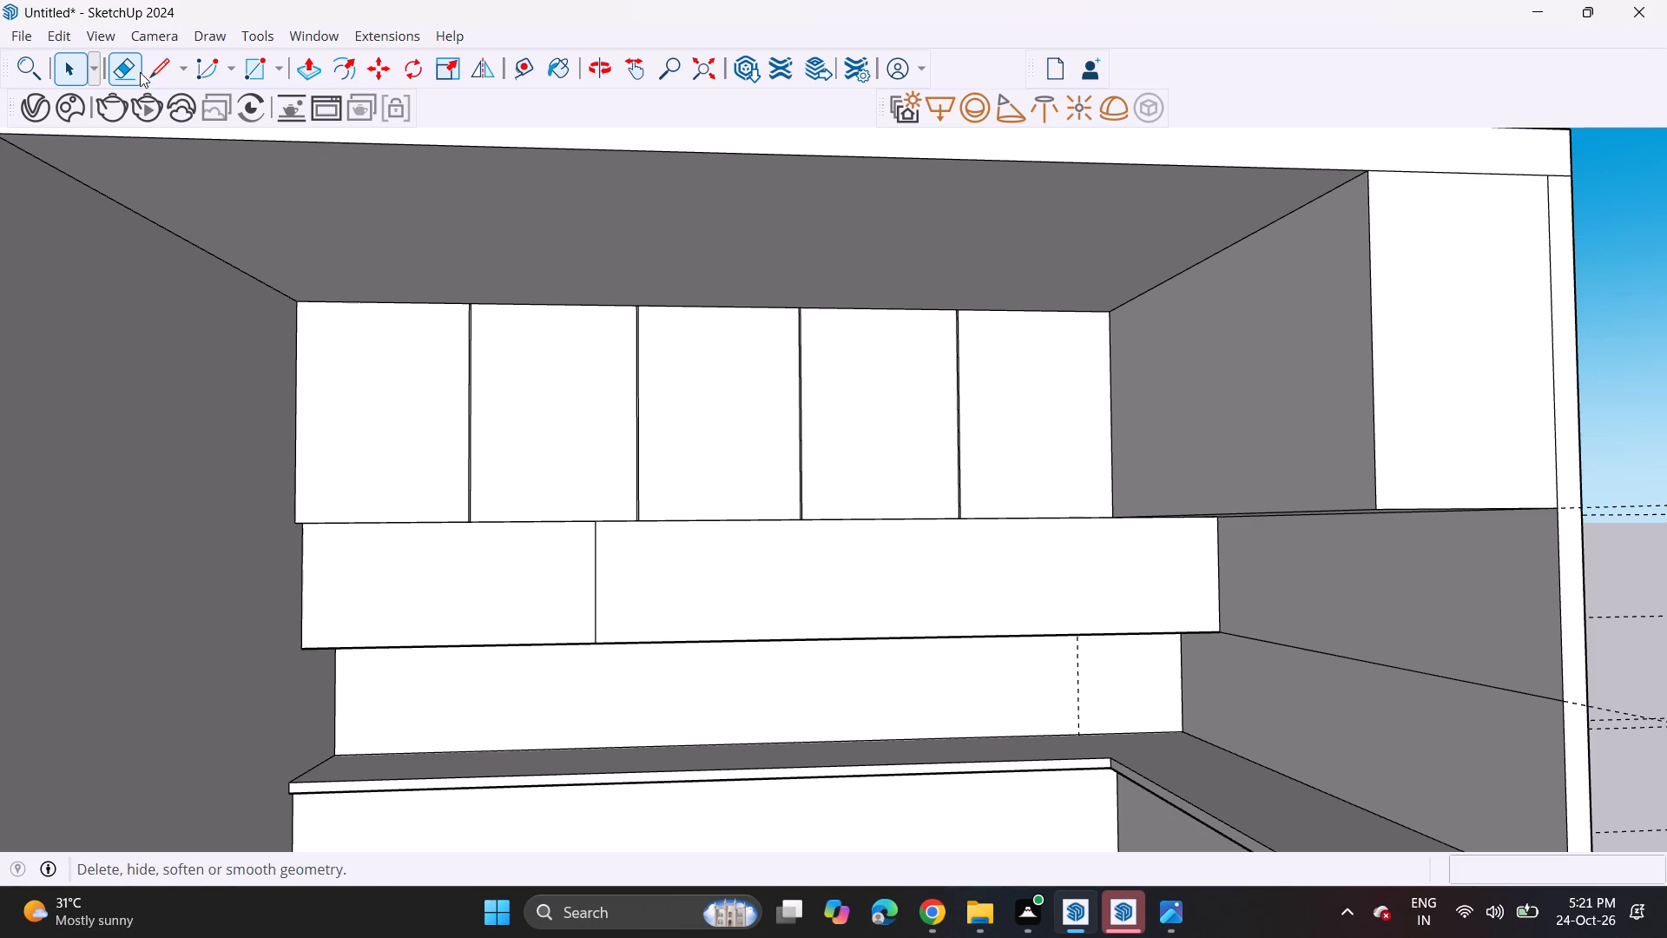
Draw a full-height vertical divider line on the lower wall cabinet front, about 6'5" from its right edge.
left_click(157, 74)
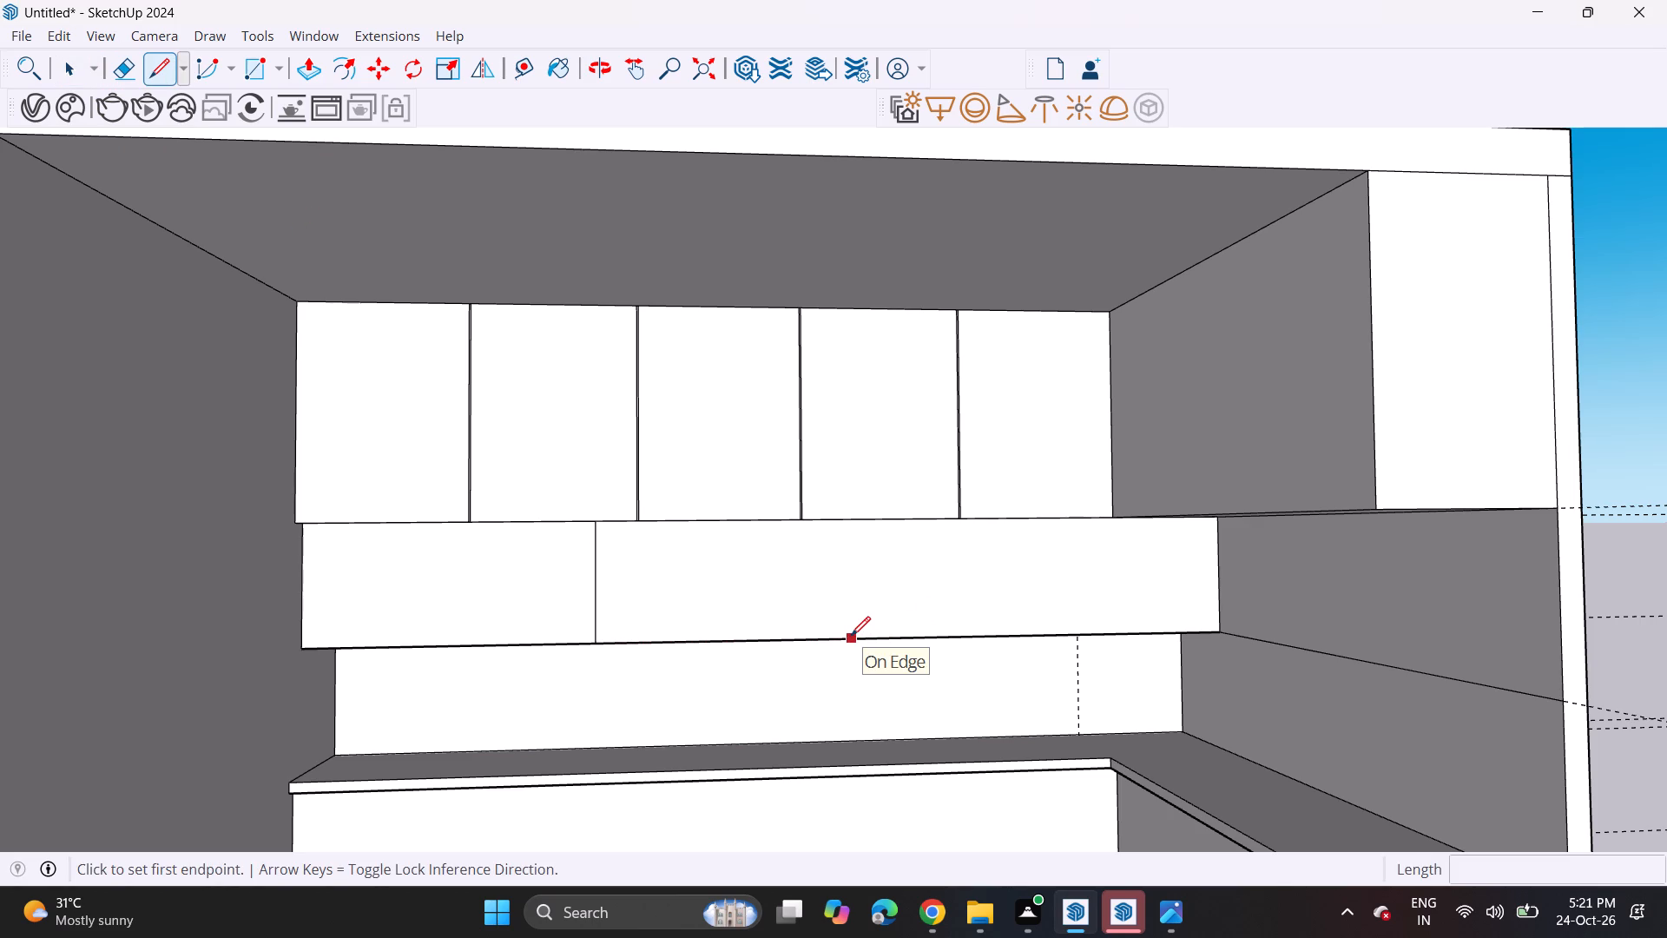
left_click(853, 635)
right_click(850, 555)
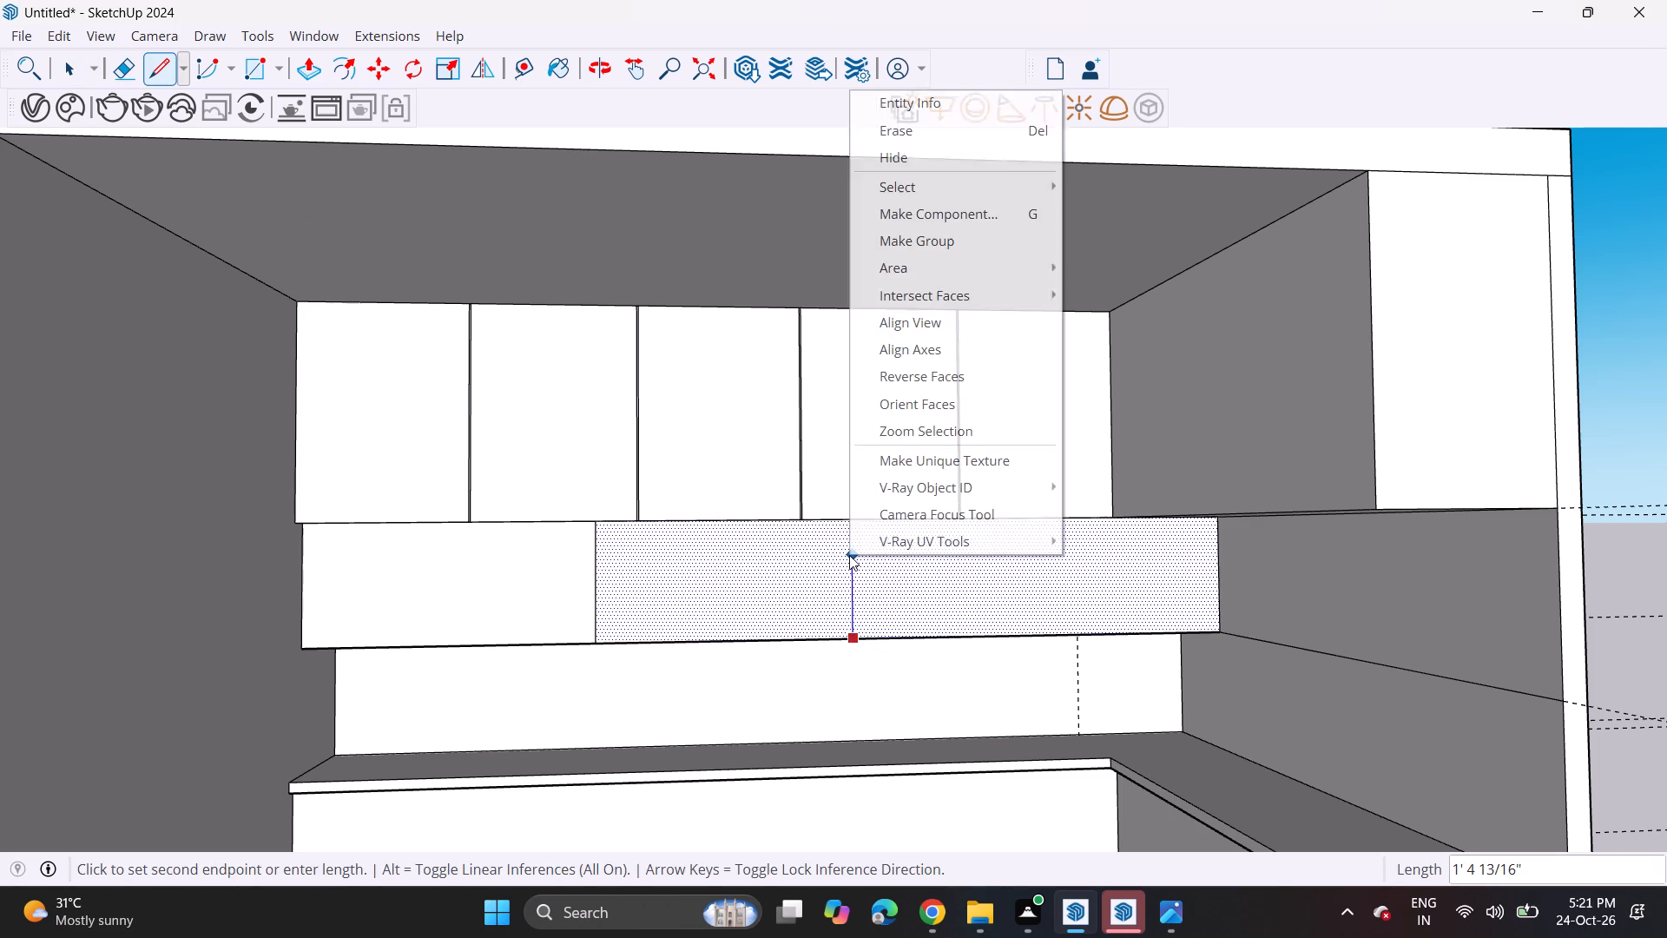
scroll(861, 493, "up", 1)
scroll(832, 572, "down", 1)
scroll(832, 572, "up", 1)
middle_click_drag(832, 573, 831, 512)
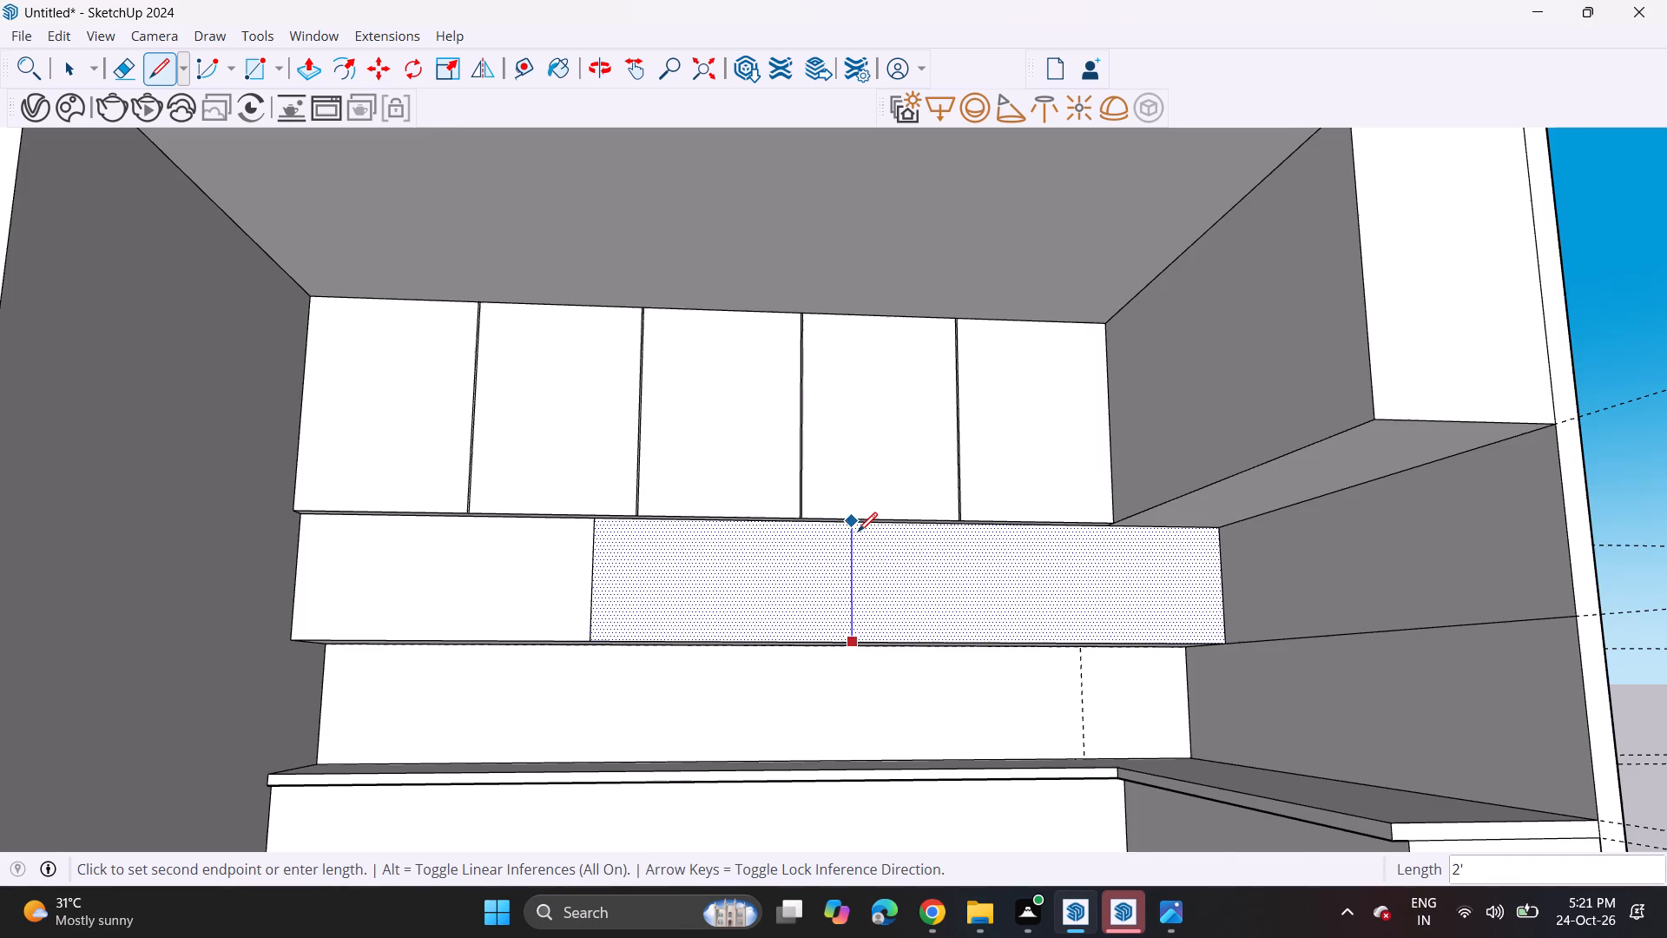
scroll(858, 532, "up", 11)
left_click(841, 511)
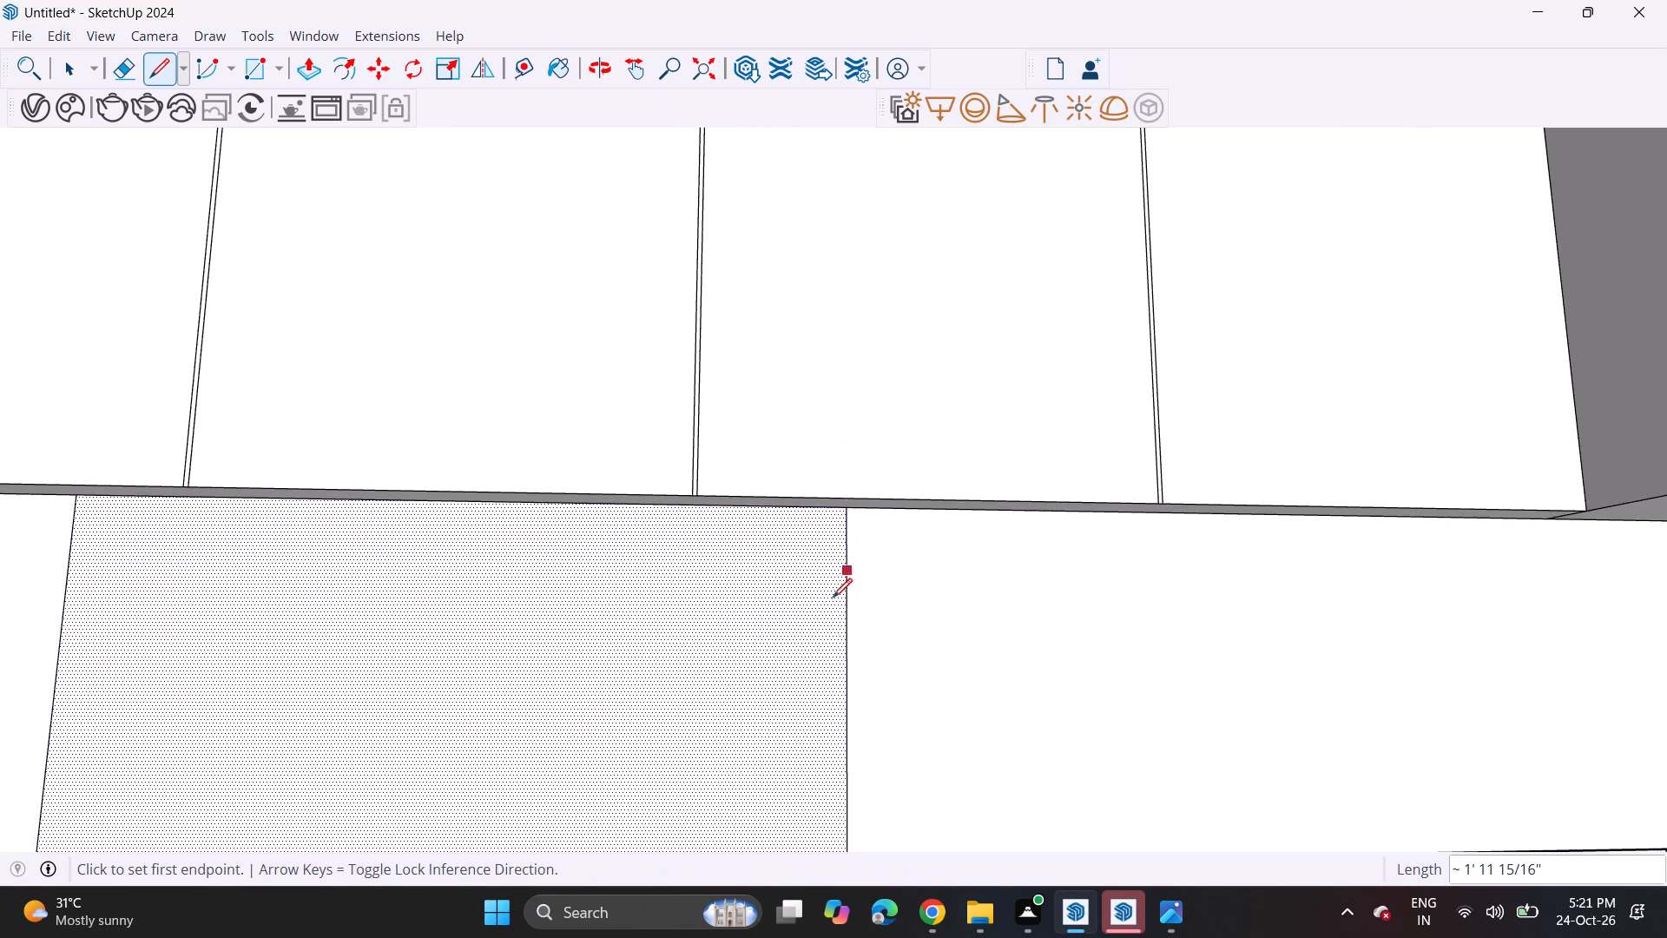
scroll(821, 620, "down", 4)
scroll(818, 630, "up", 1)
scroll(818, 631, "down", 4)
middle_click_drag(814, 650, 808, 702)
scroll(816, 704, "down", 4)
key("space")
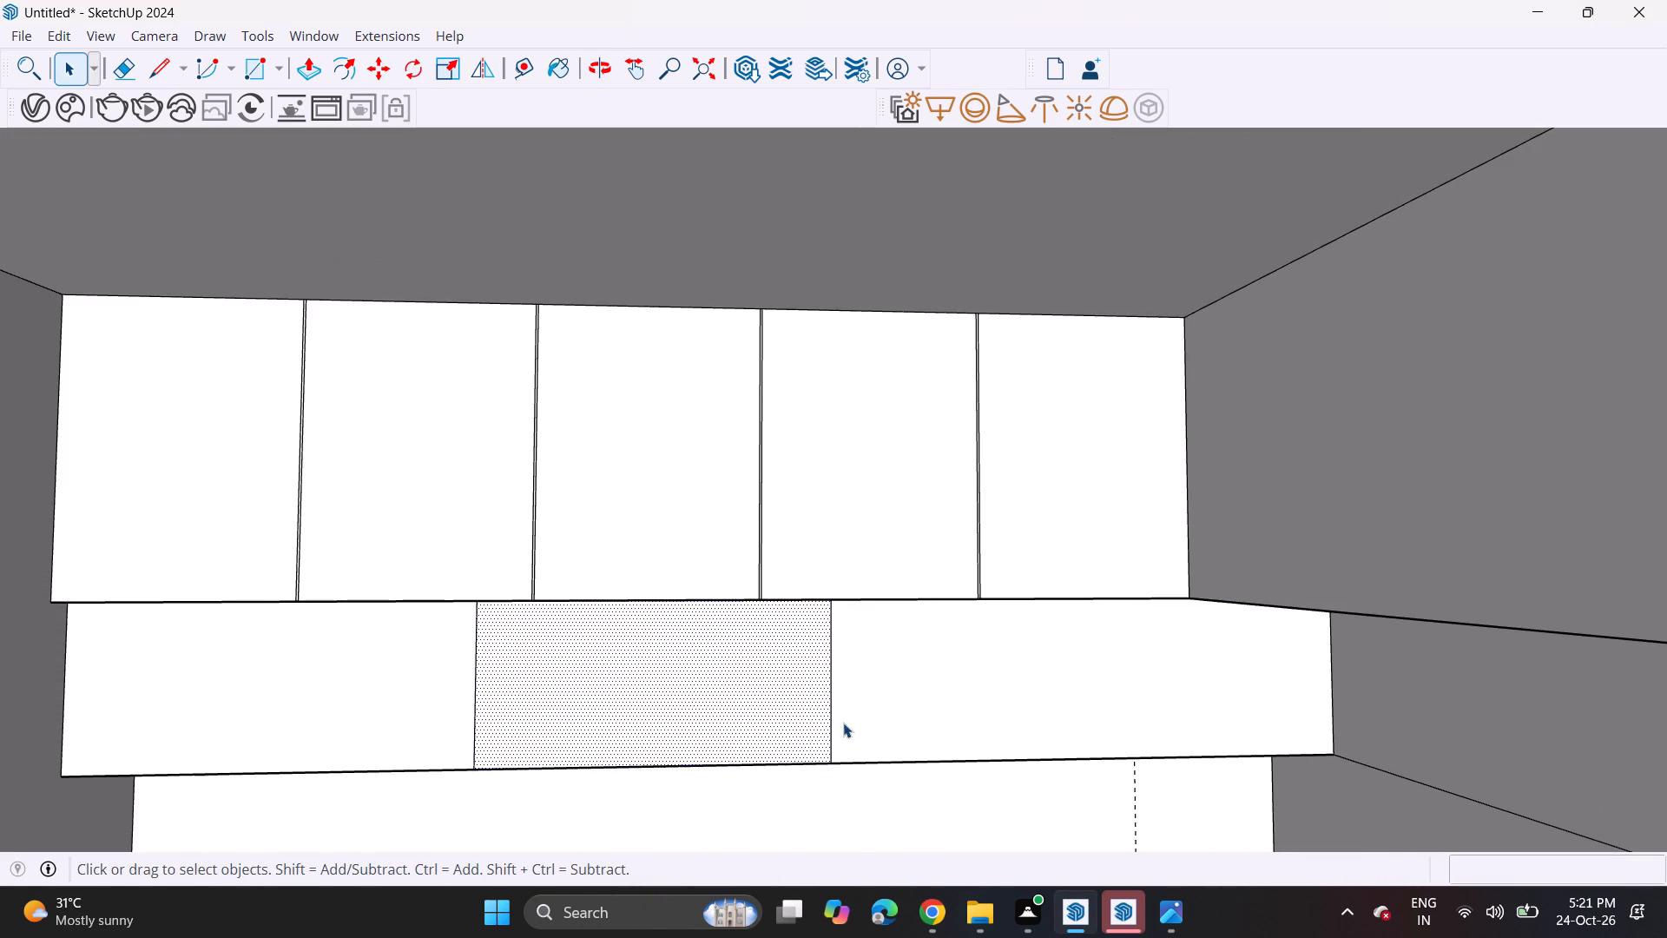
Copy the new divider to the wall cabinet front's right edge and divide the span into 3 equal panels.
left_click(833, 718)
key("m")
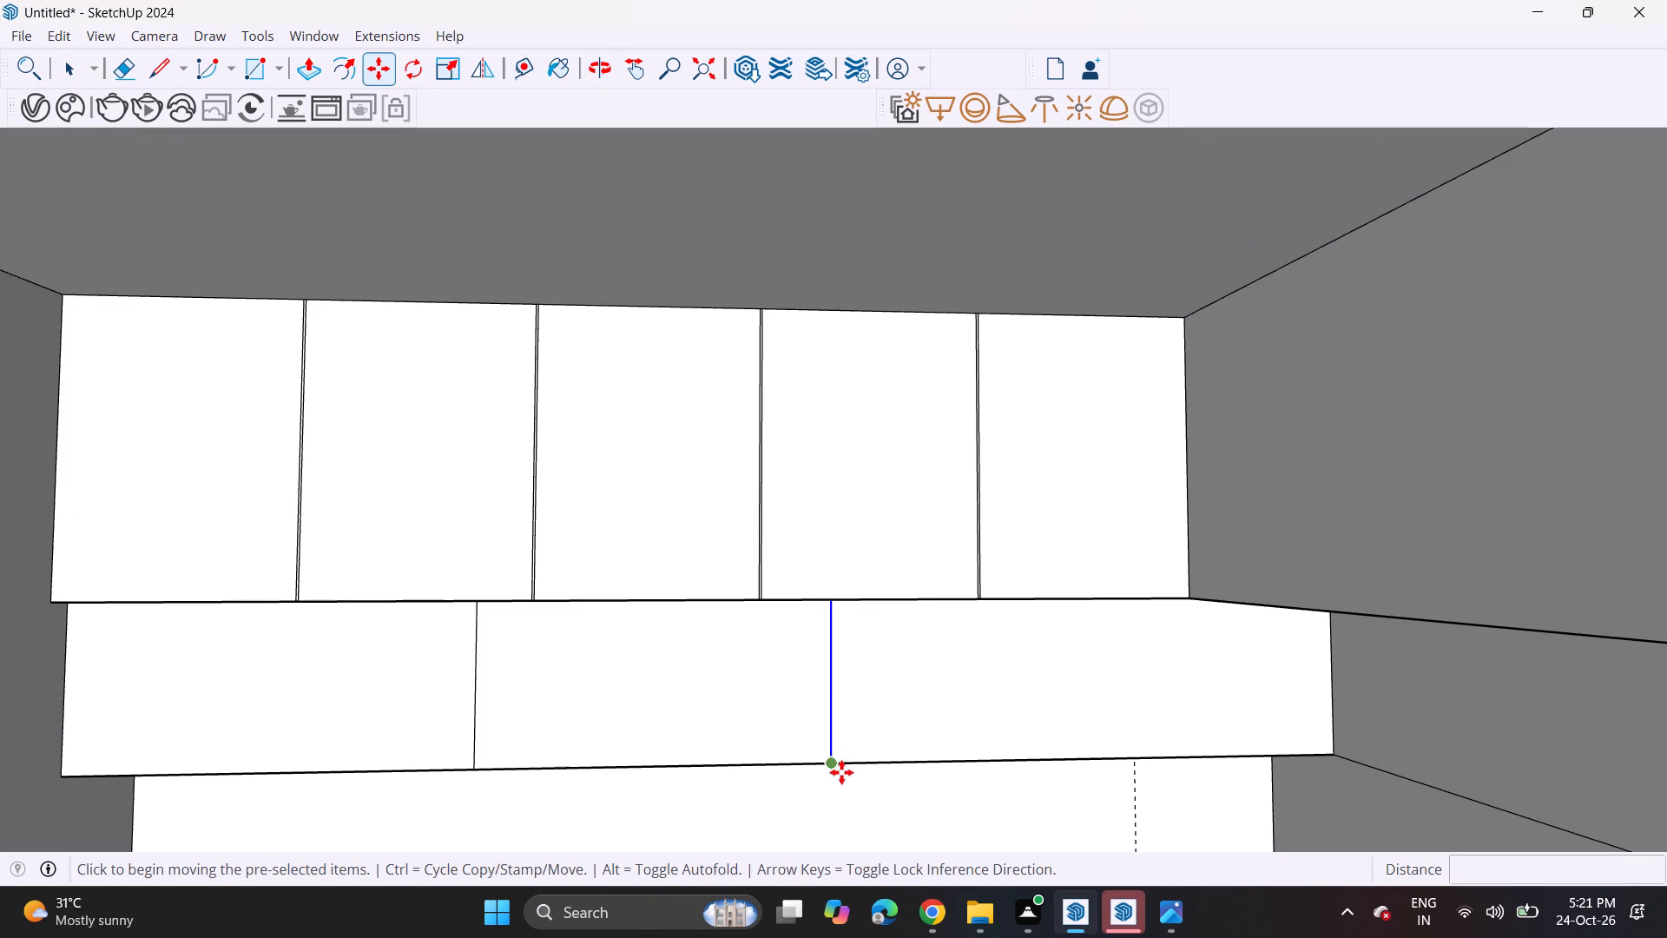
left_click(841, 773)
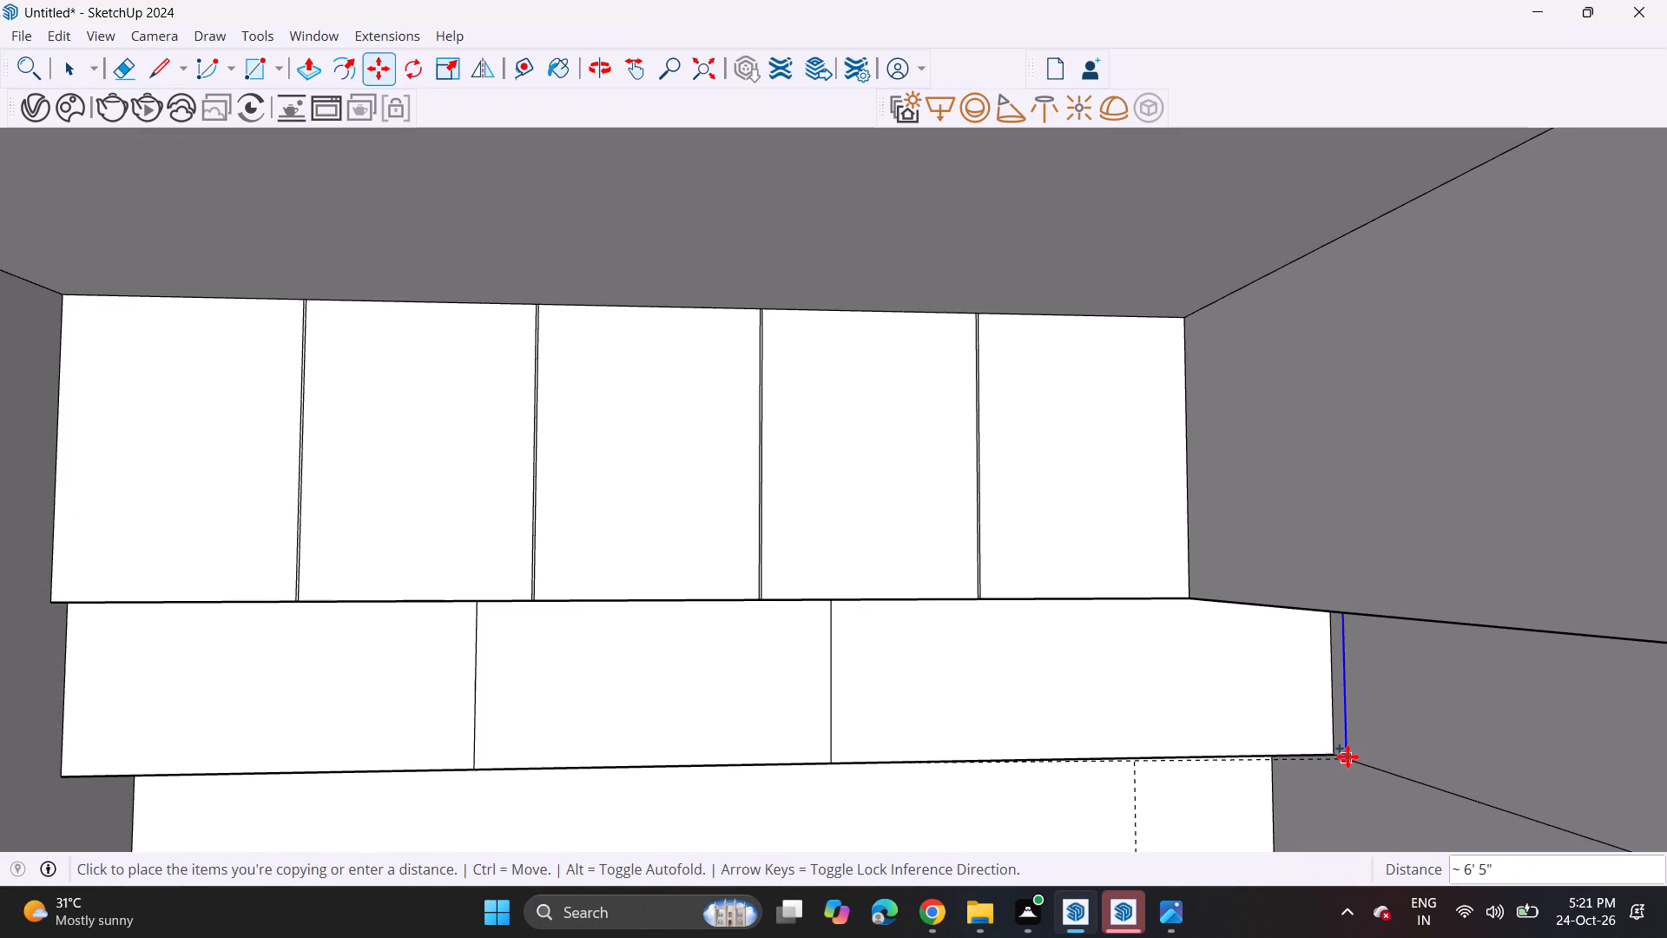
left_click(1333, 755)
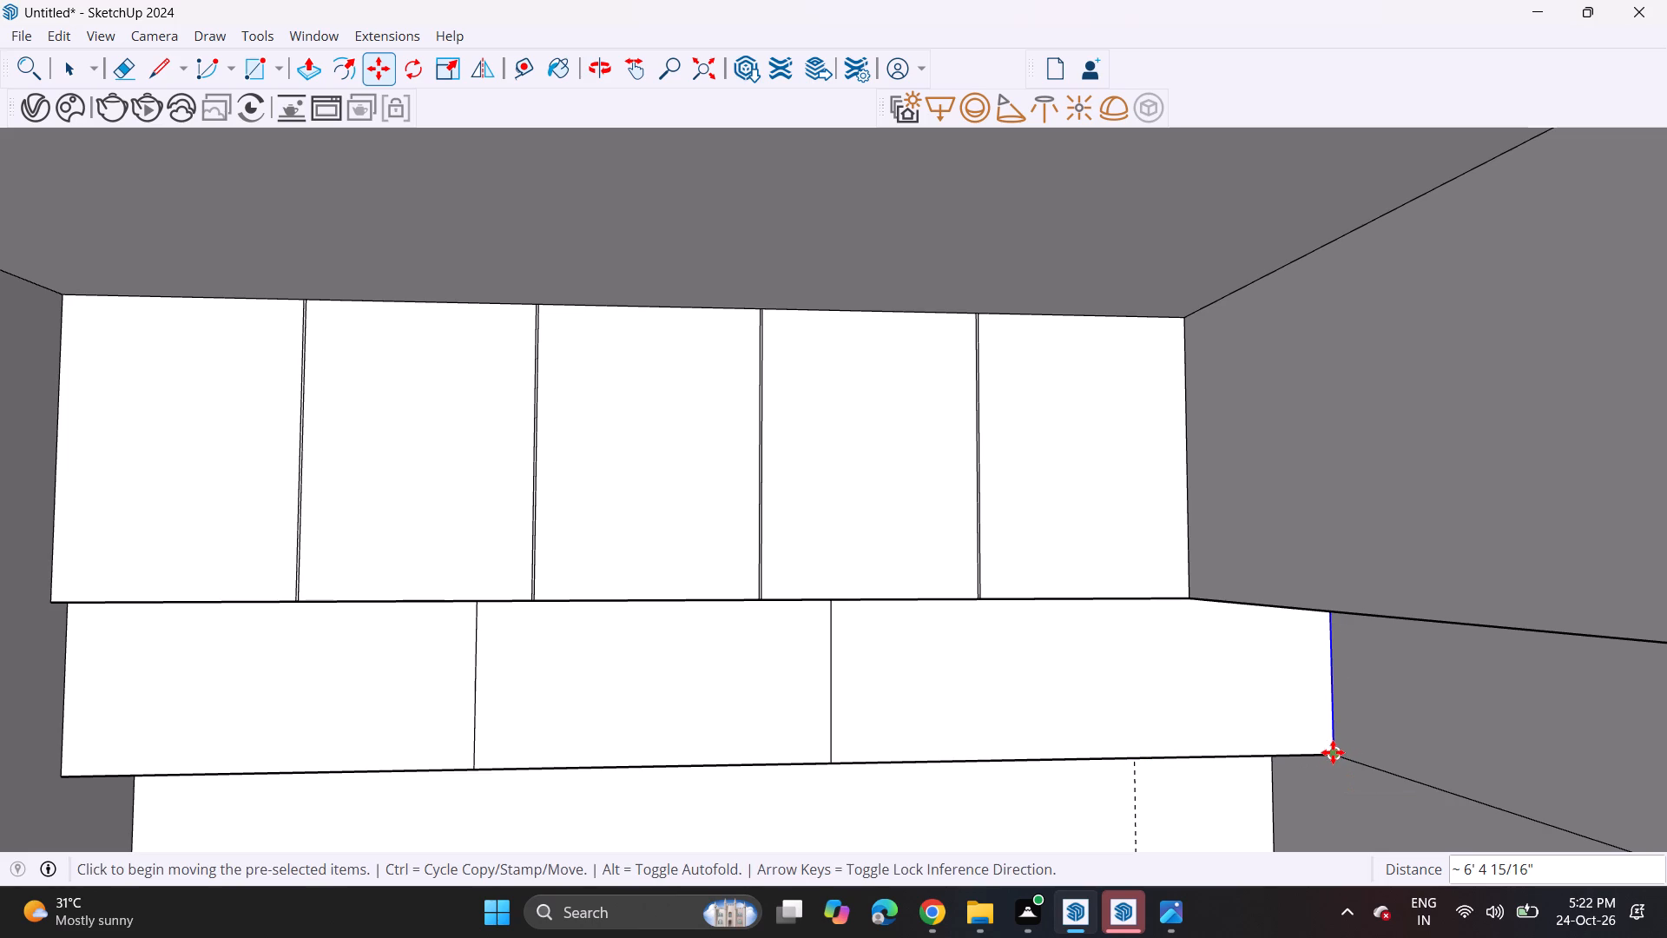
type("/3")
key("Return")
key("space")
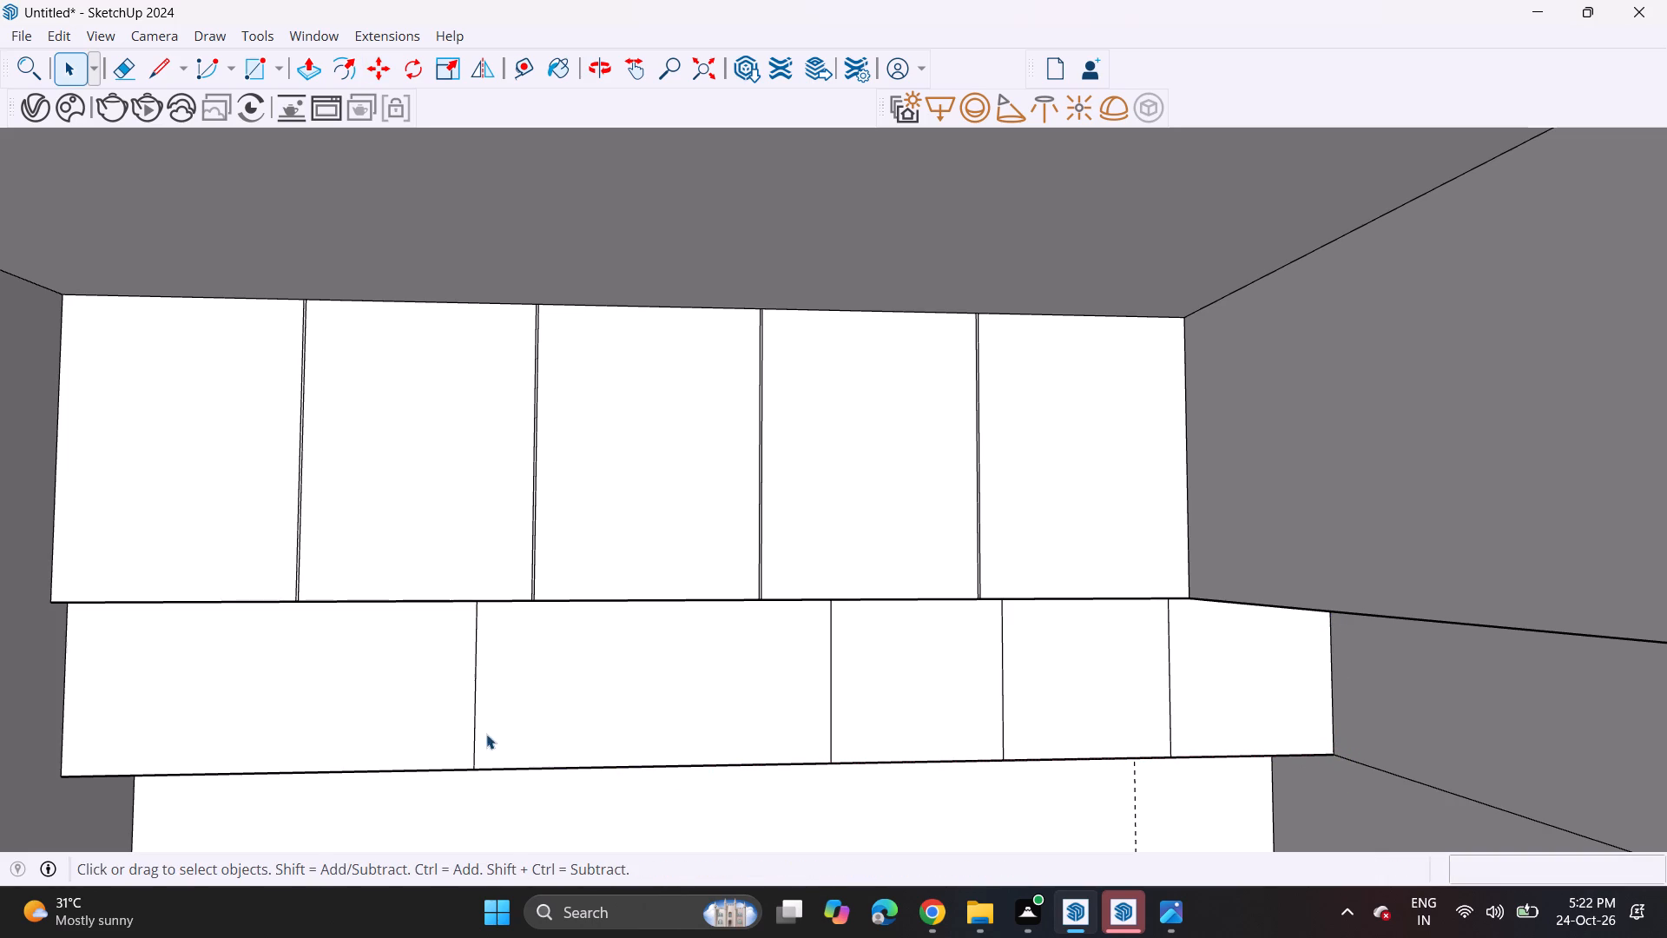
Copy the first divider to the wall cabinet front's left edge and divide the span into 2 equal panels.
left_click(478, 735)
left_click(476, 733)
key("m")
left_click(478, 771)
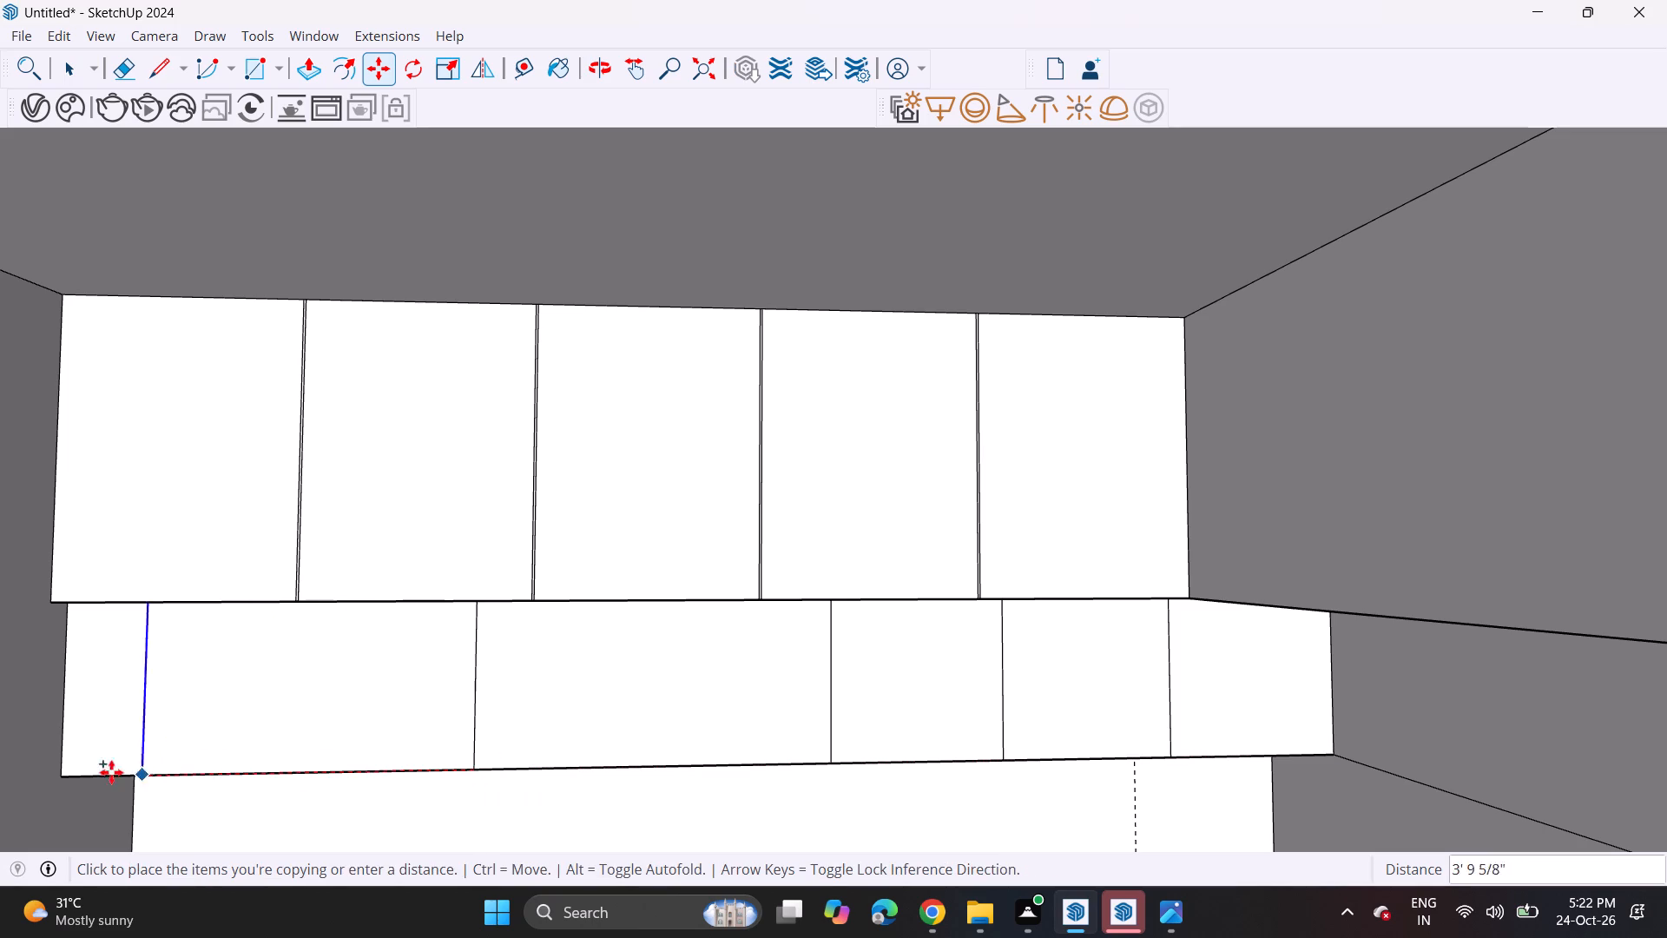
left_click(66, 772)
key("slash")
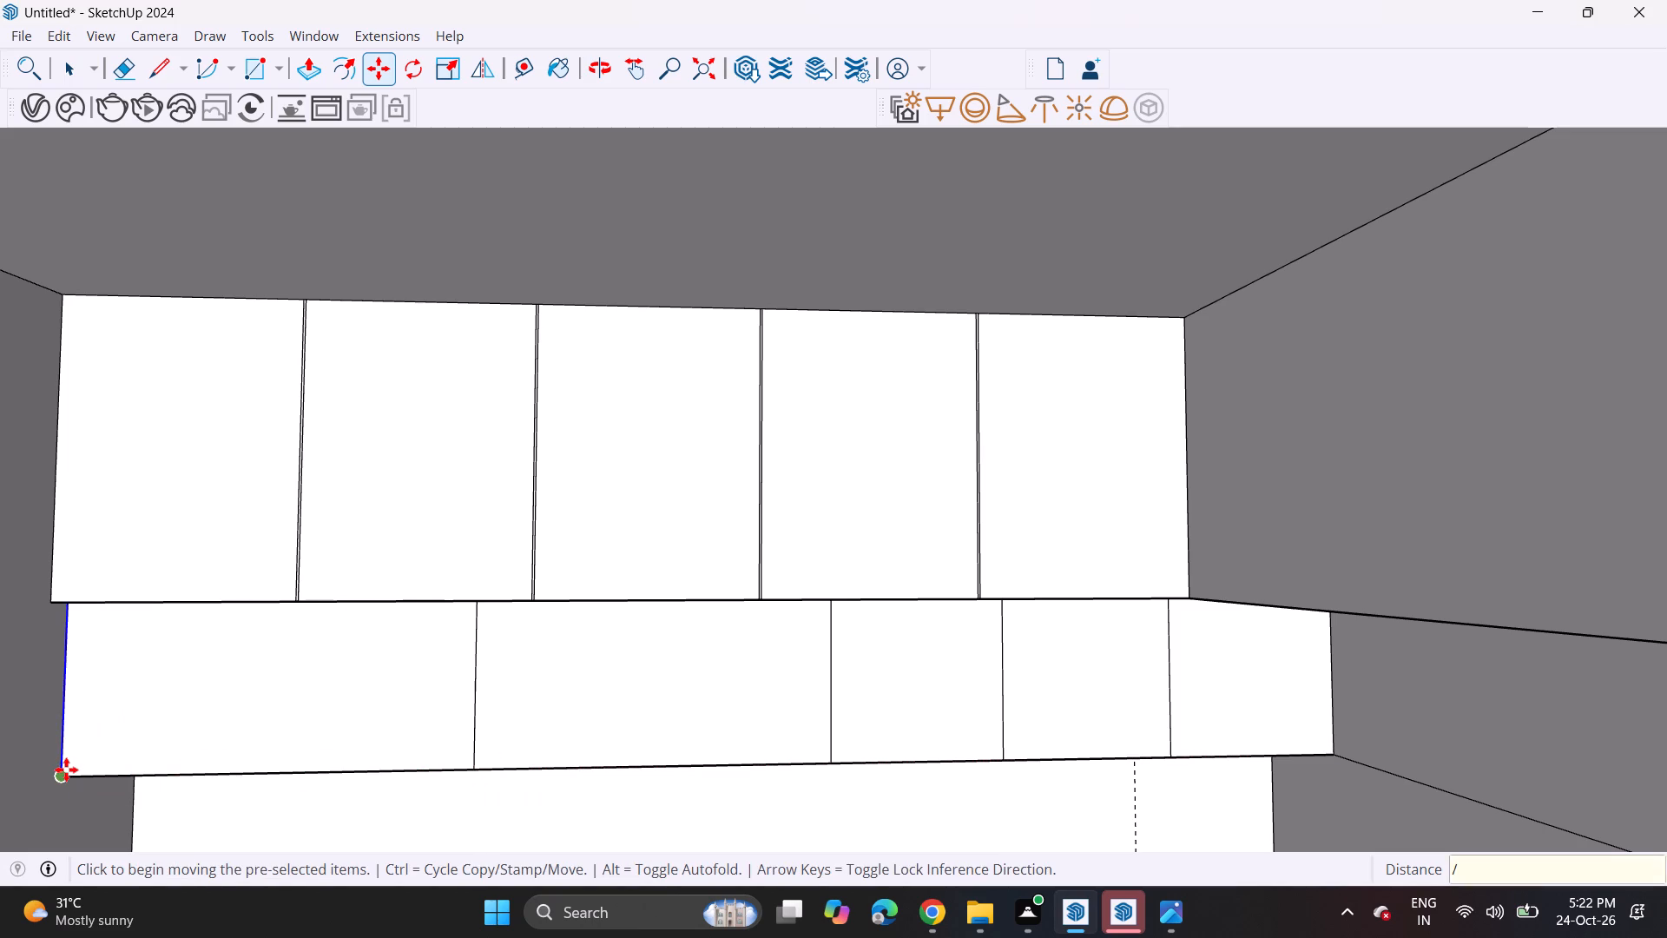
key("2")
key("Return")
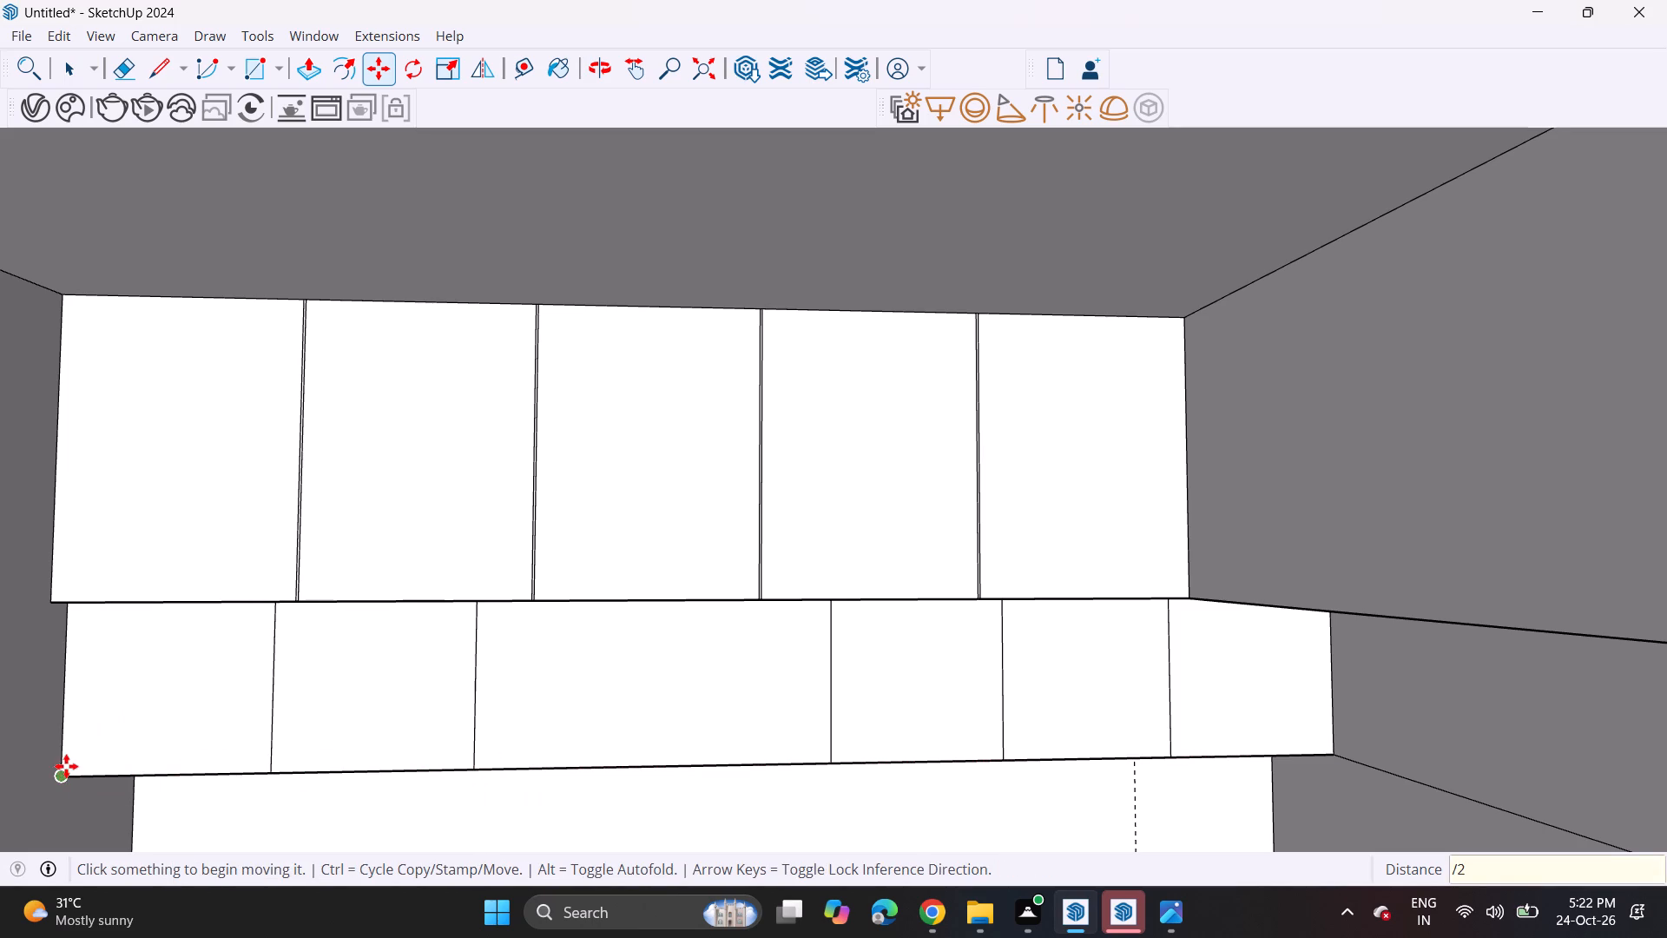
Copy the leftmost lower panel's bottom edge to its top edge and divide the height into 2 equal parts.
scroll(66, 766, "up", 3)
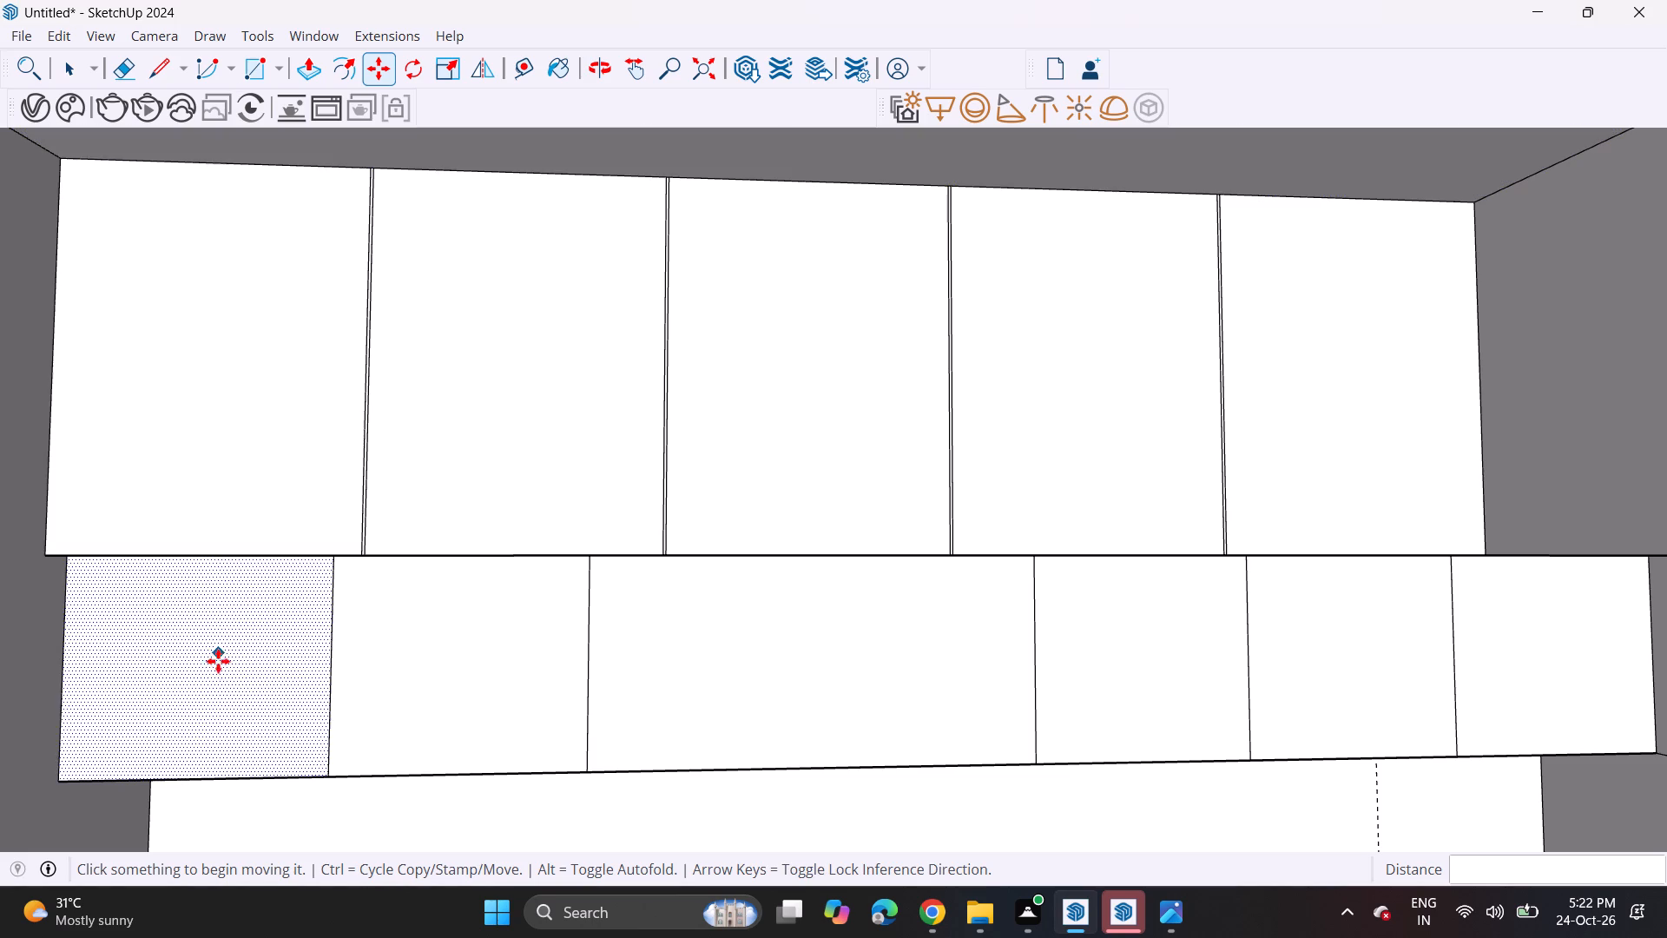
key("space")
left_click(220, 776)
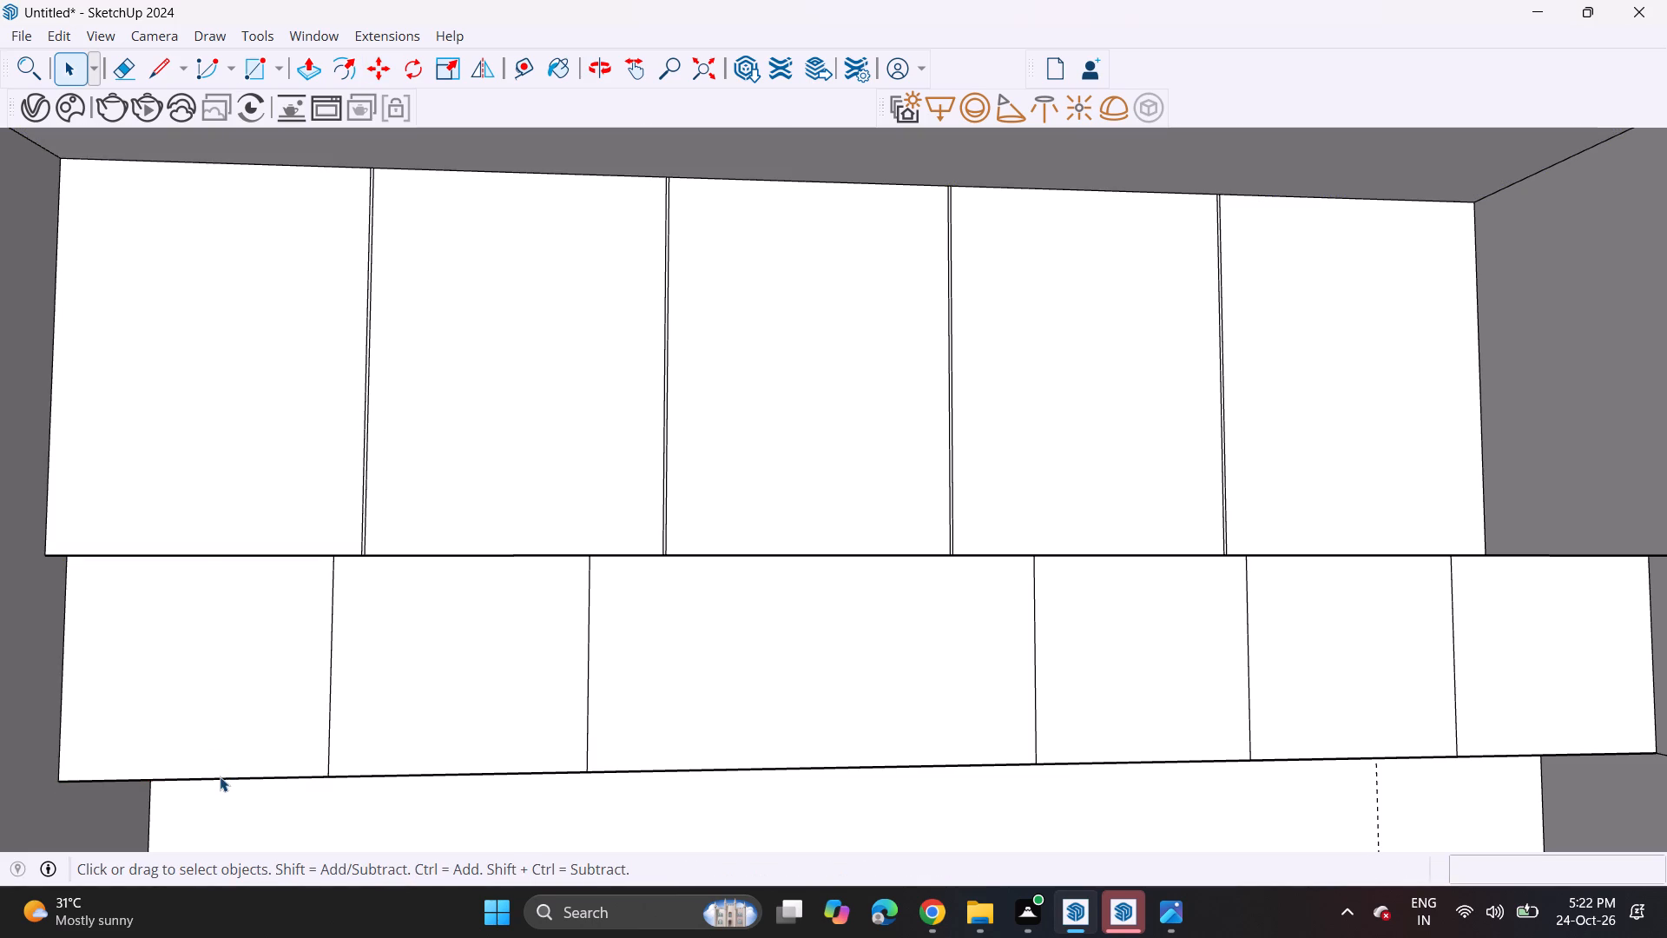
key("m")
left_click(335, 777)
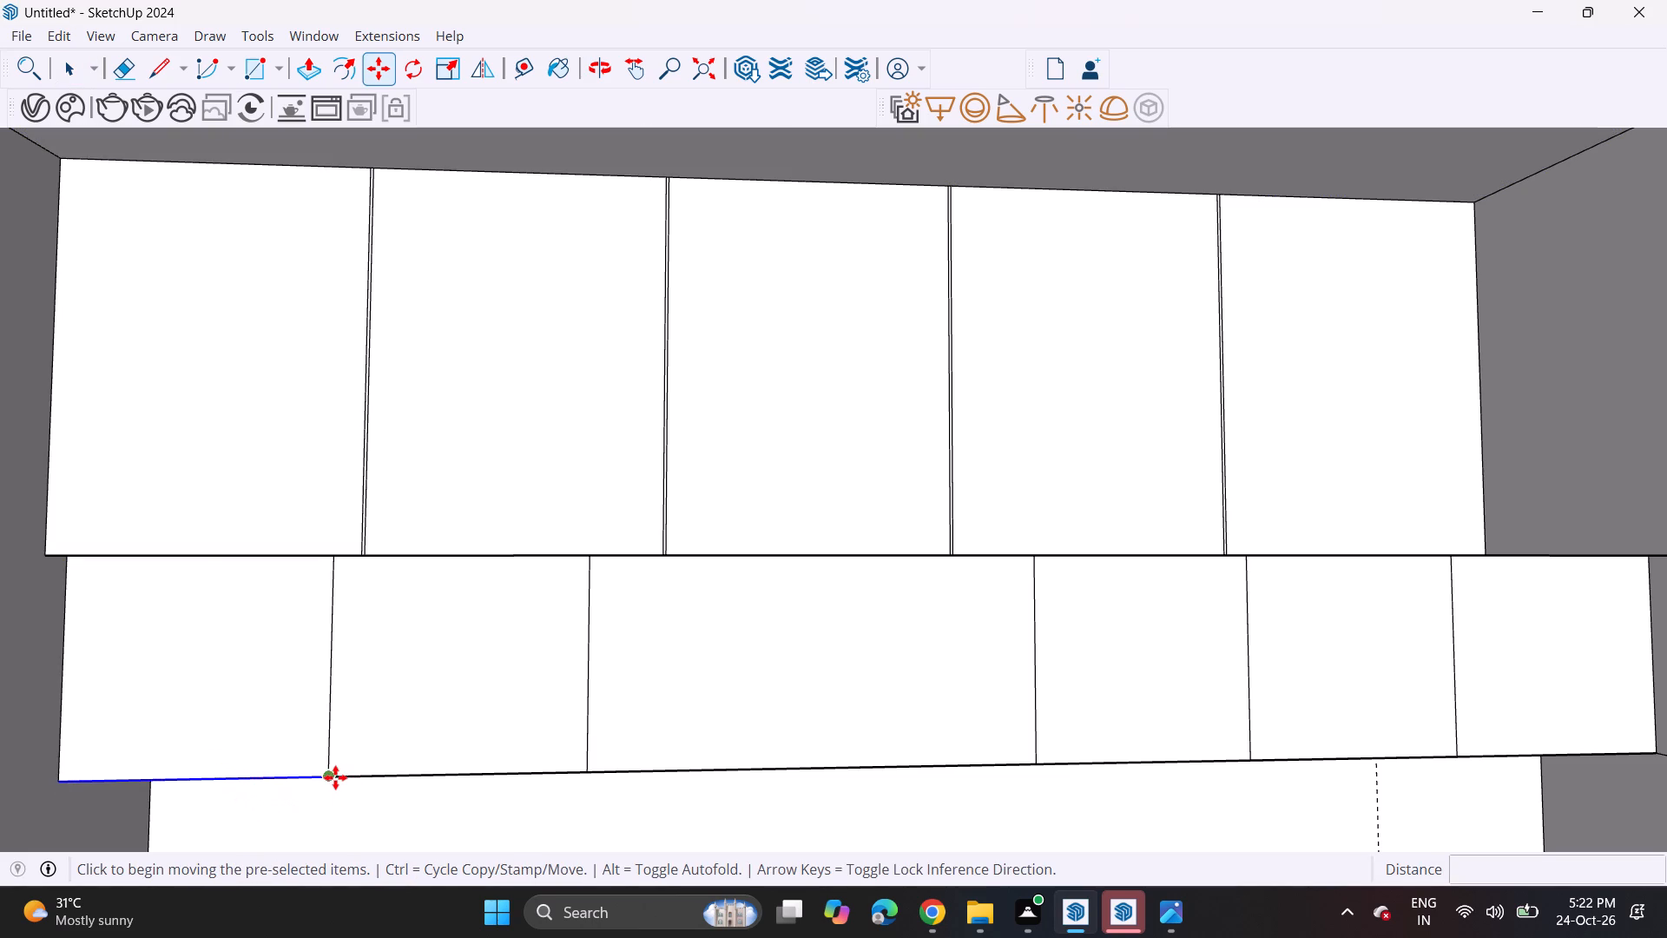
middle_click_drag(304, 684, 325, 582)
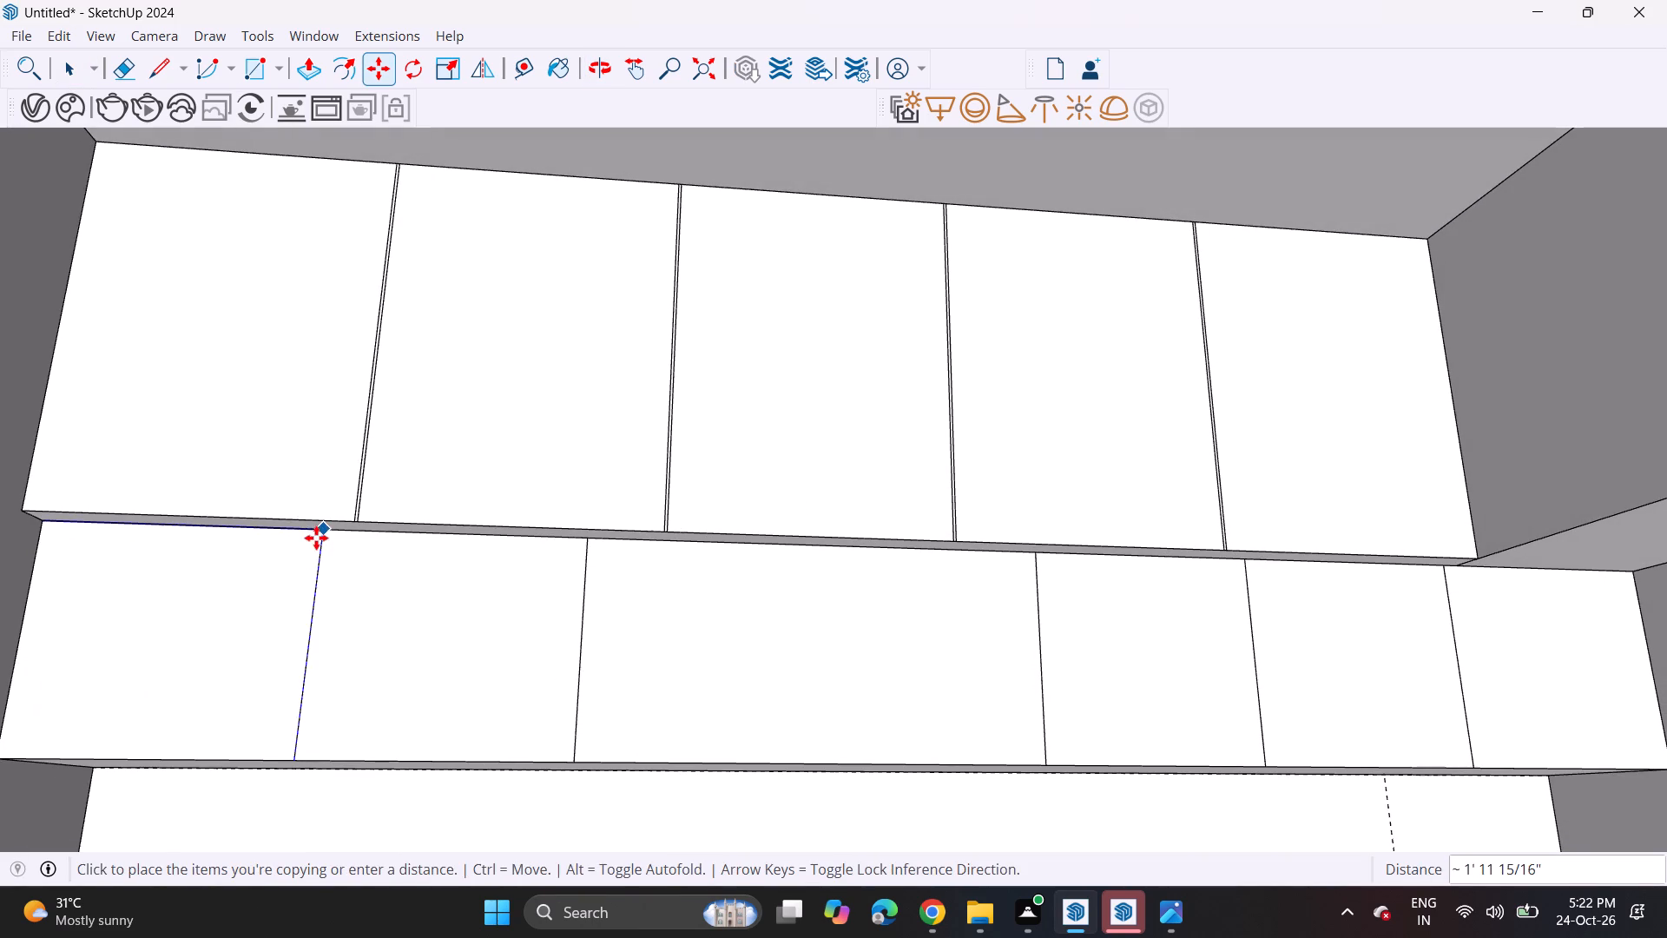
left_click(316, 536)
key("slash")
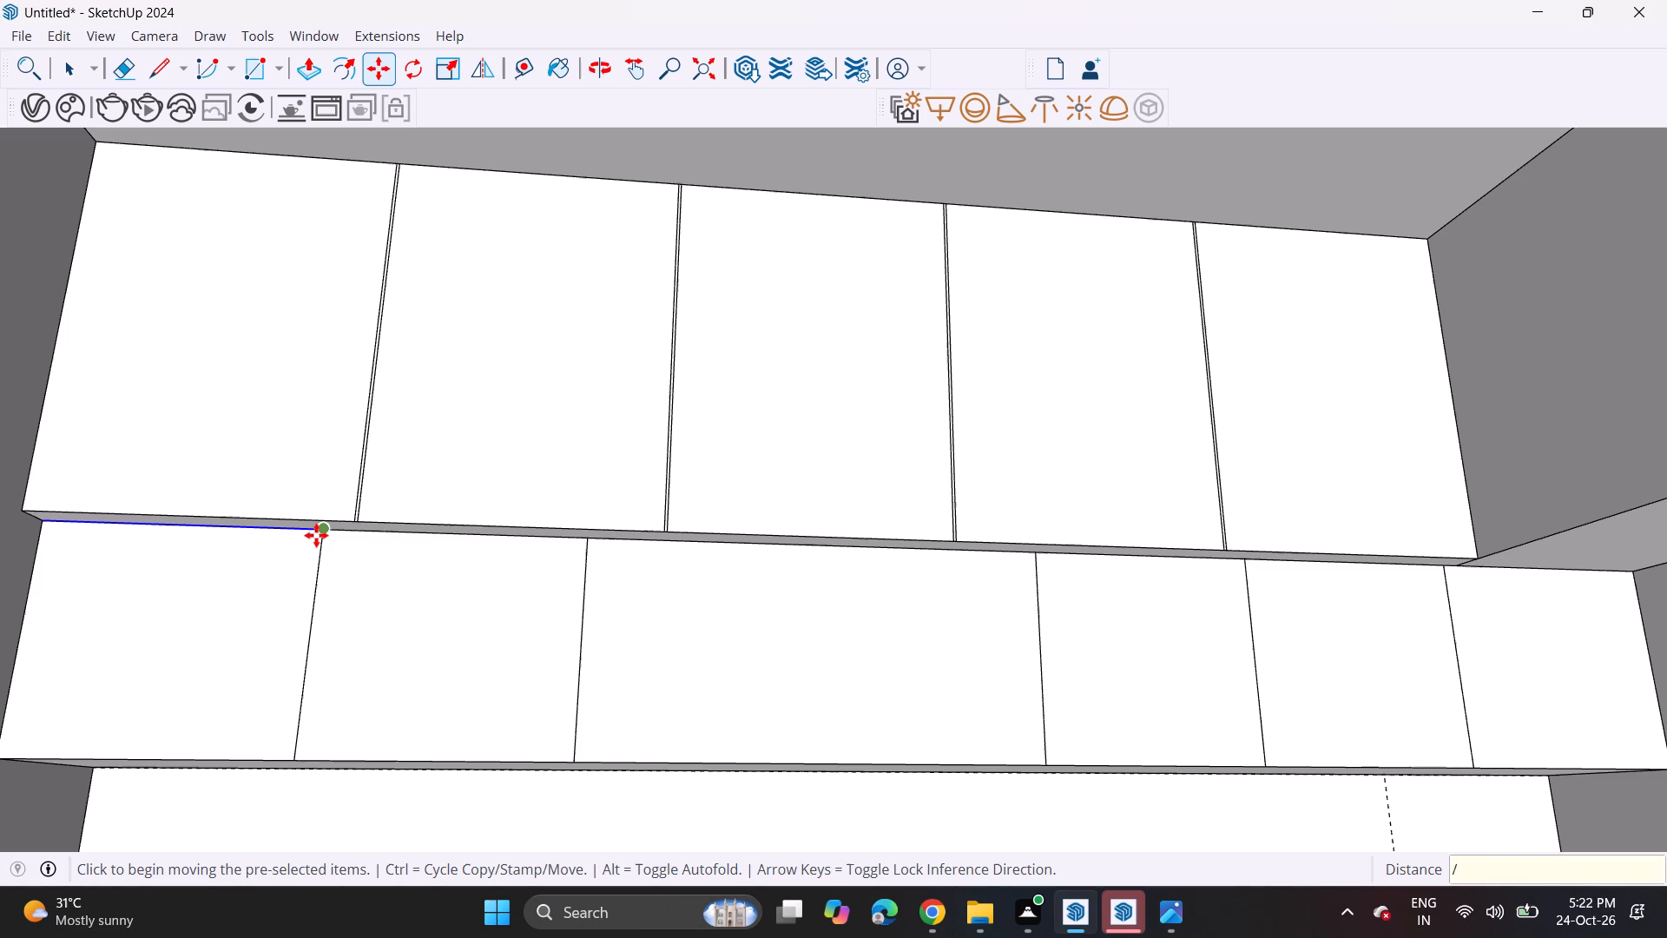
key("slash")
key("1")
key("Return")
key("BackSpace")
key("BackSpace")
key("BackSpace")
type("/2")
key("Return")
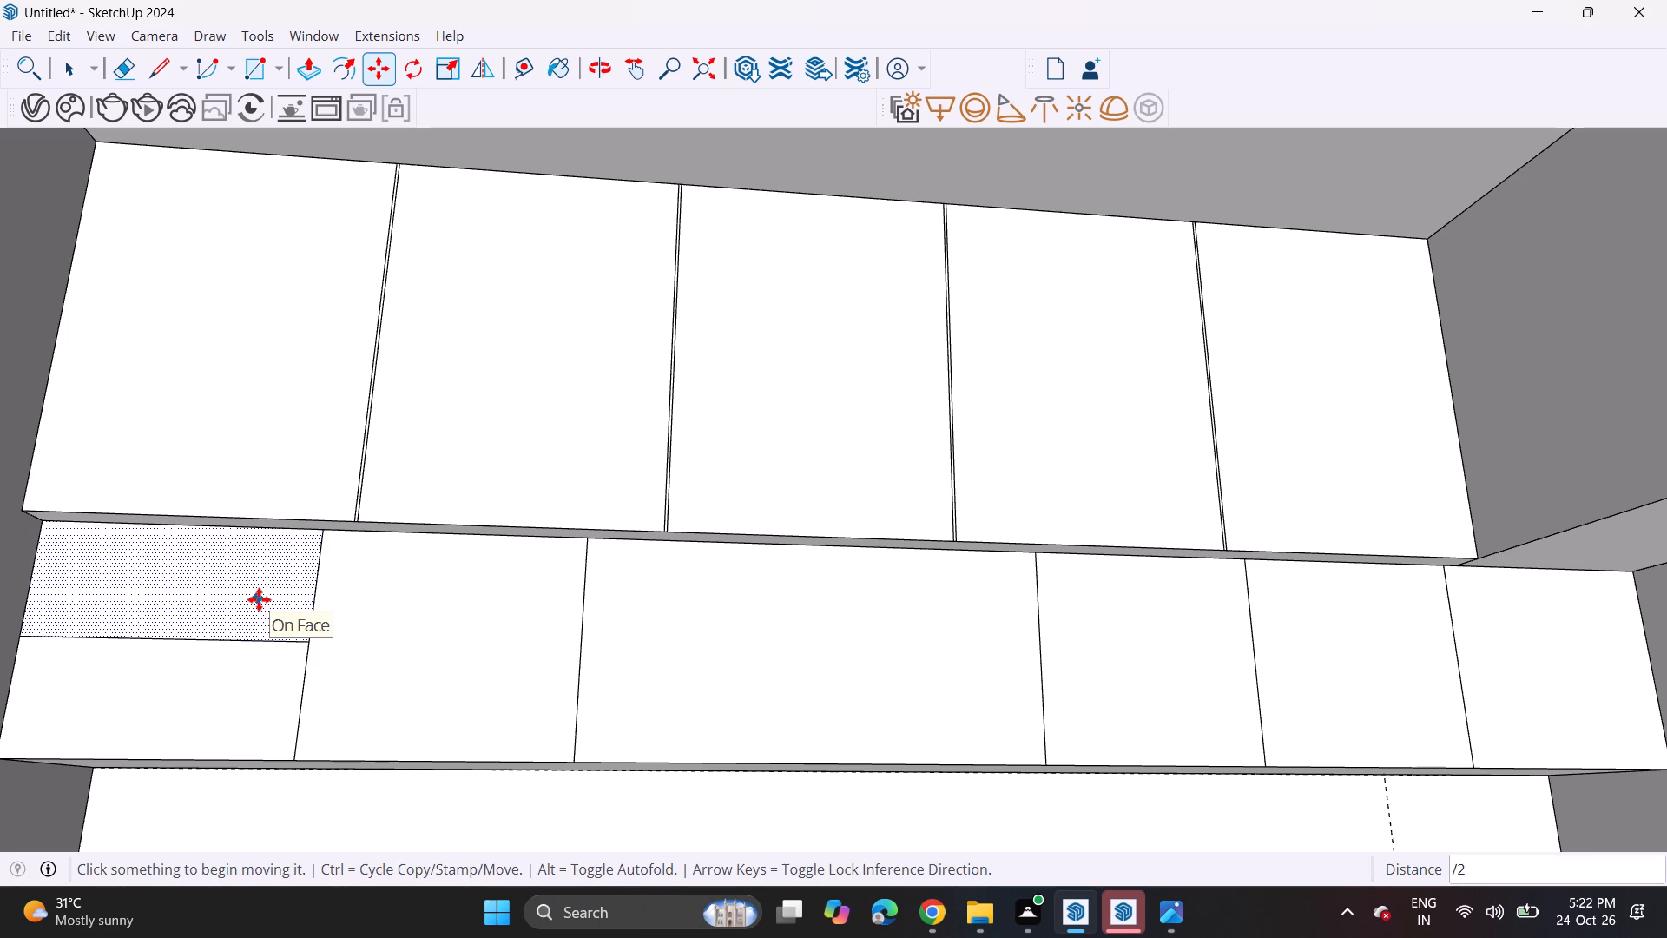
key("space")
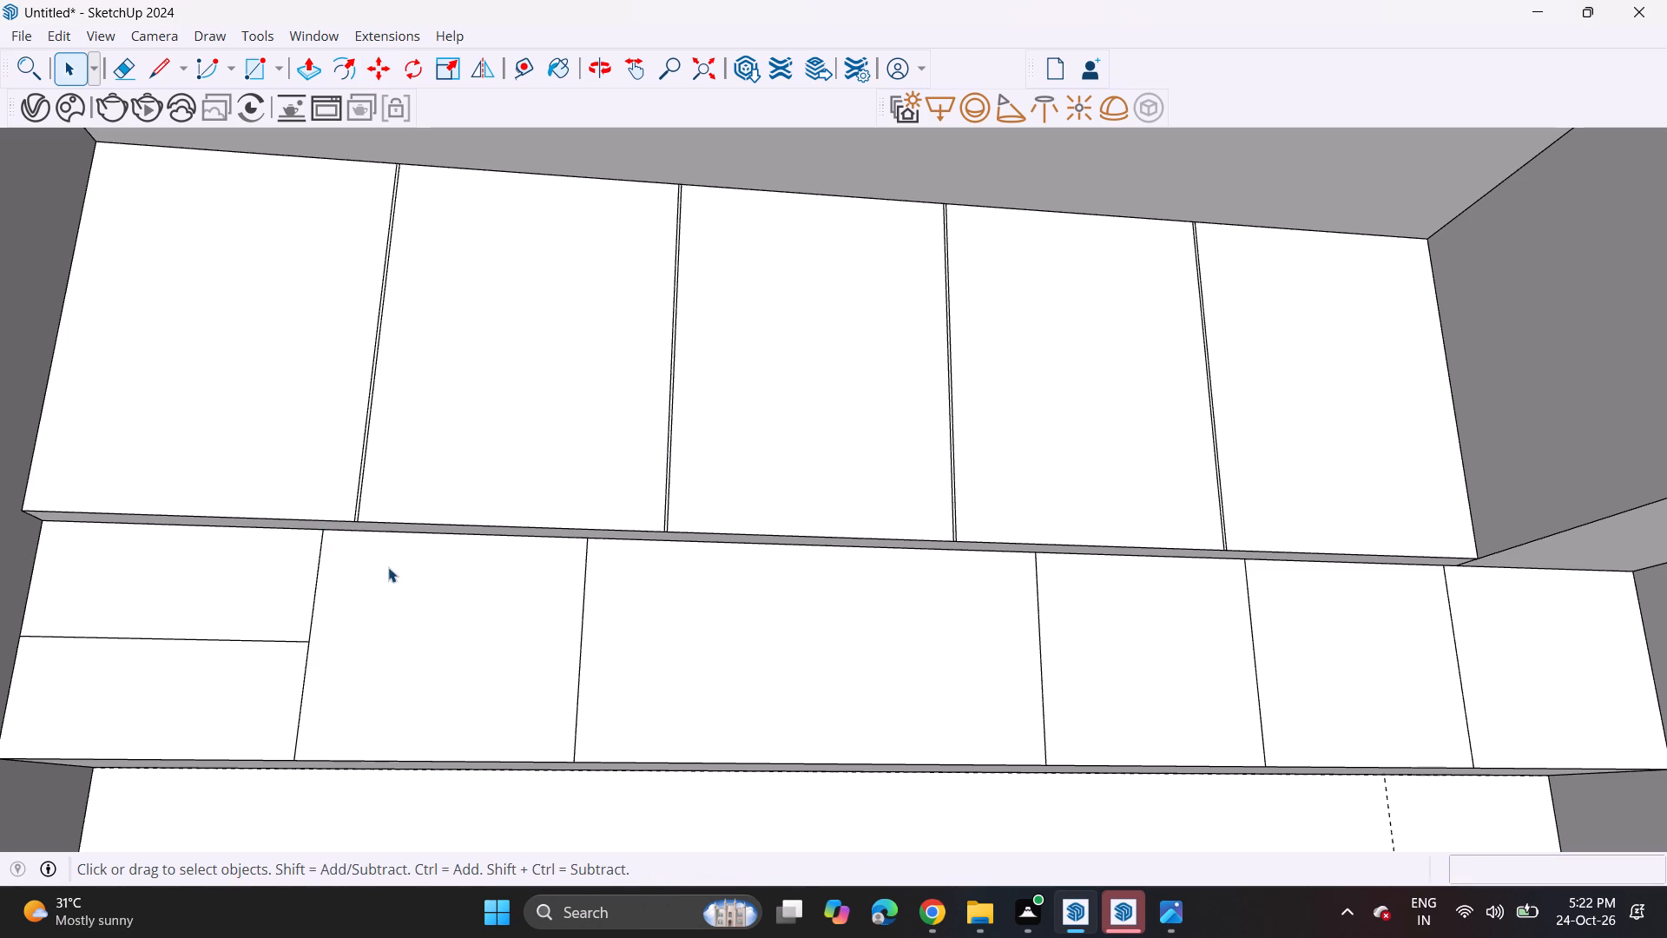
Offset the outlines of the two stacked leftmost wall cabinet panels inward by about 3/4" to form frames.
left_click(341, 66)
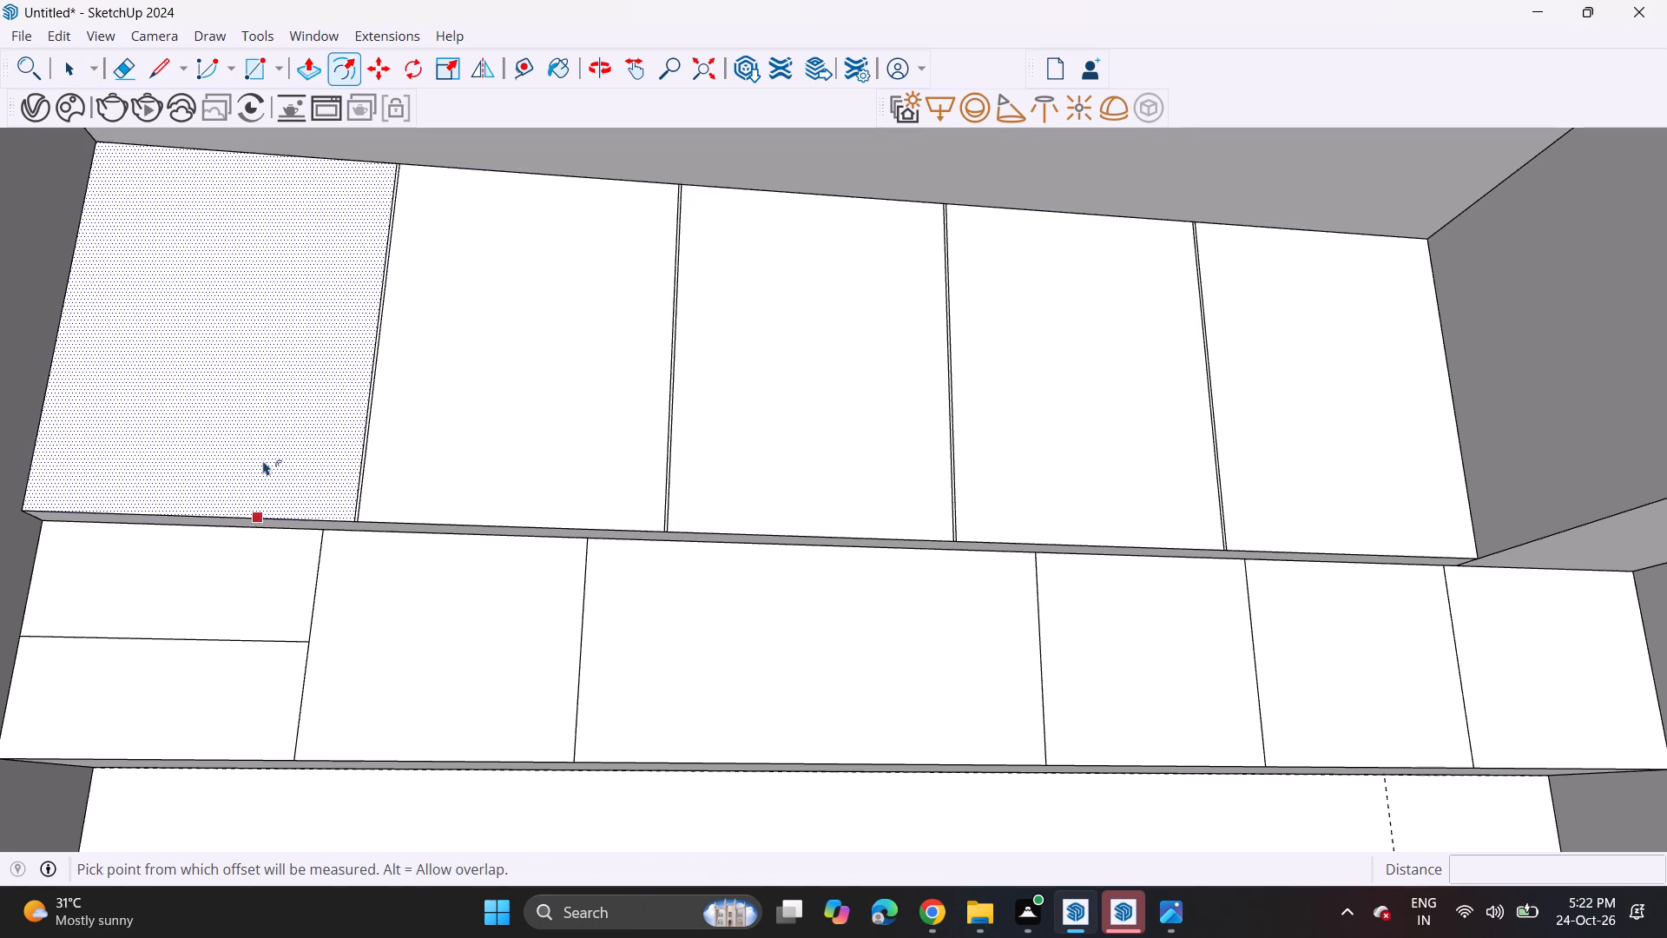
left_click(247, 636)
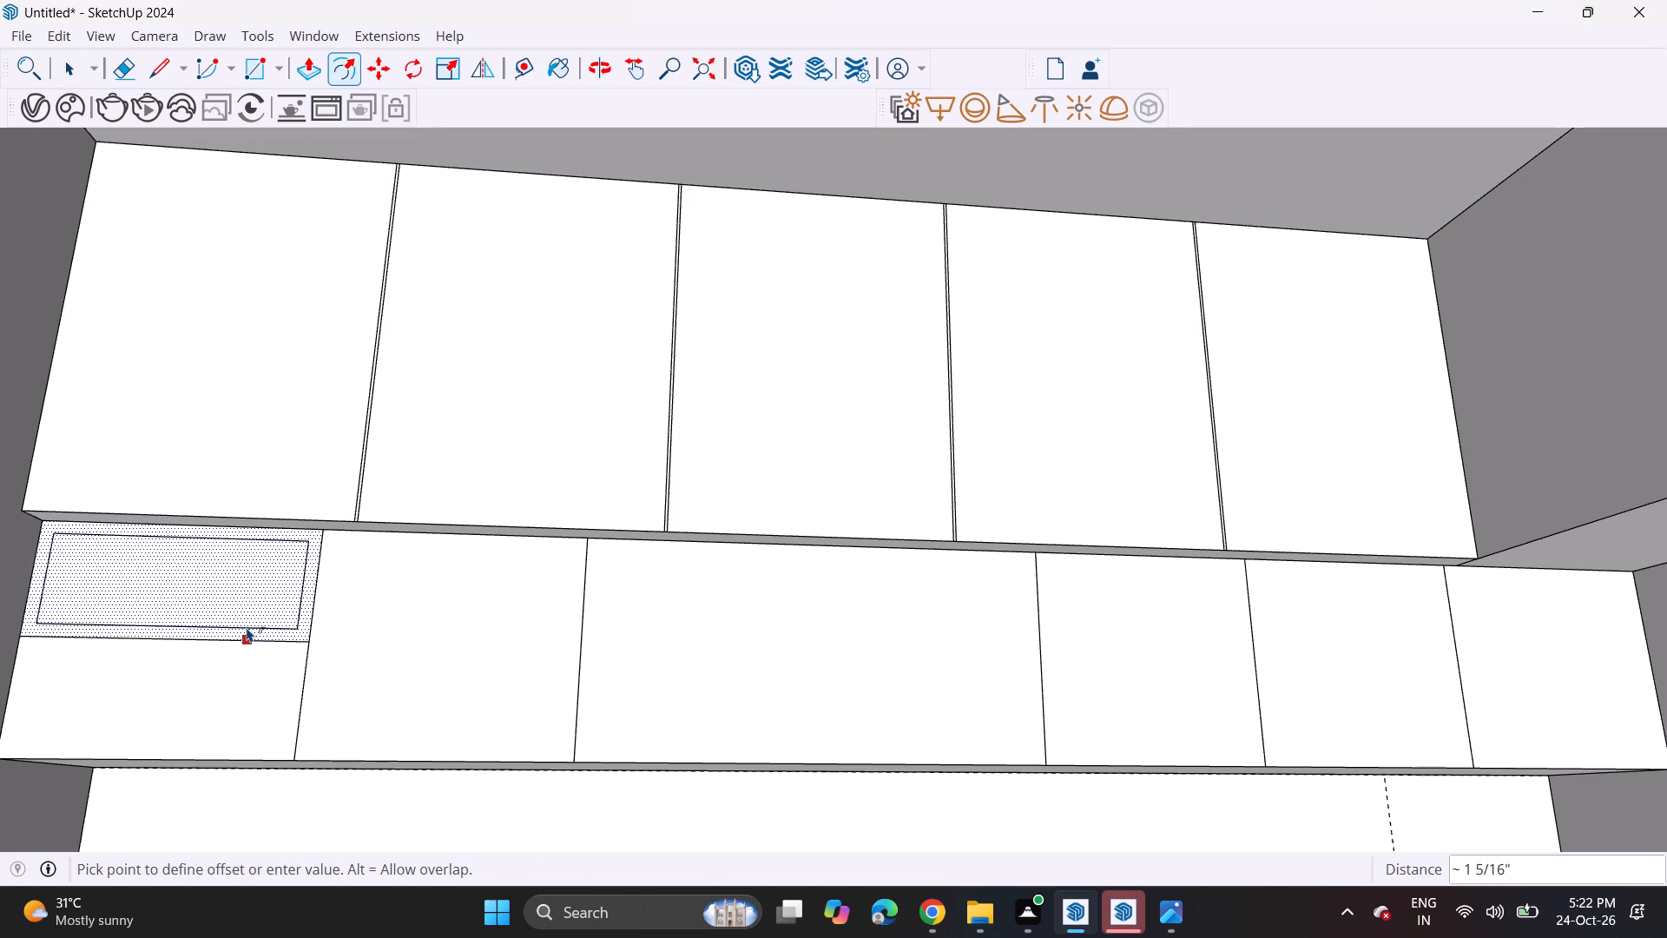
left_click(249, 633)
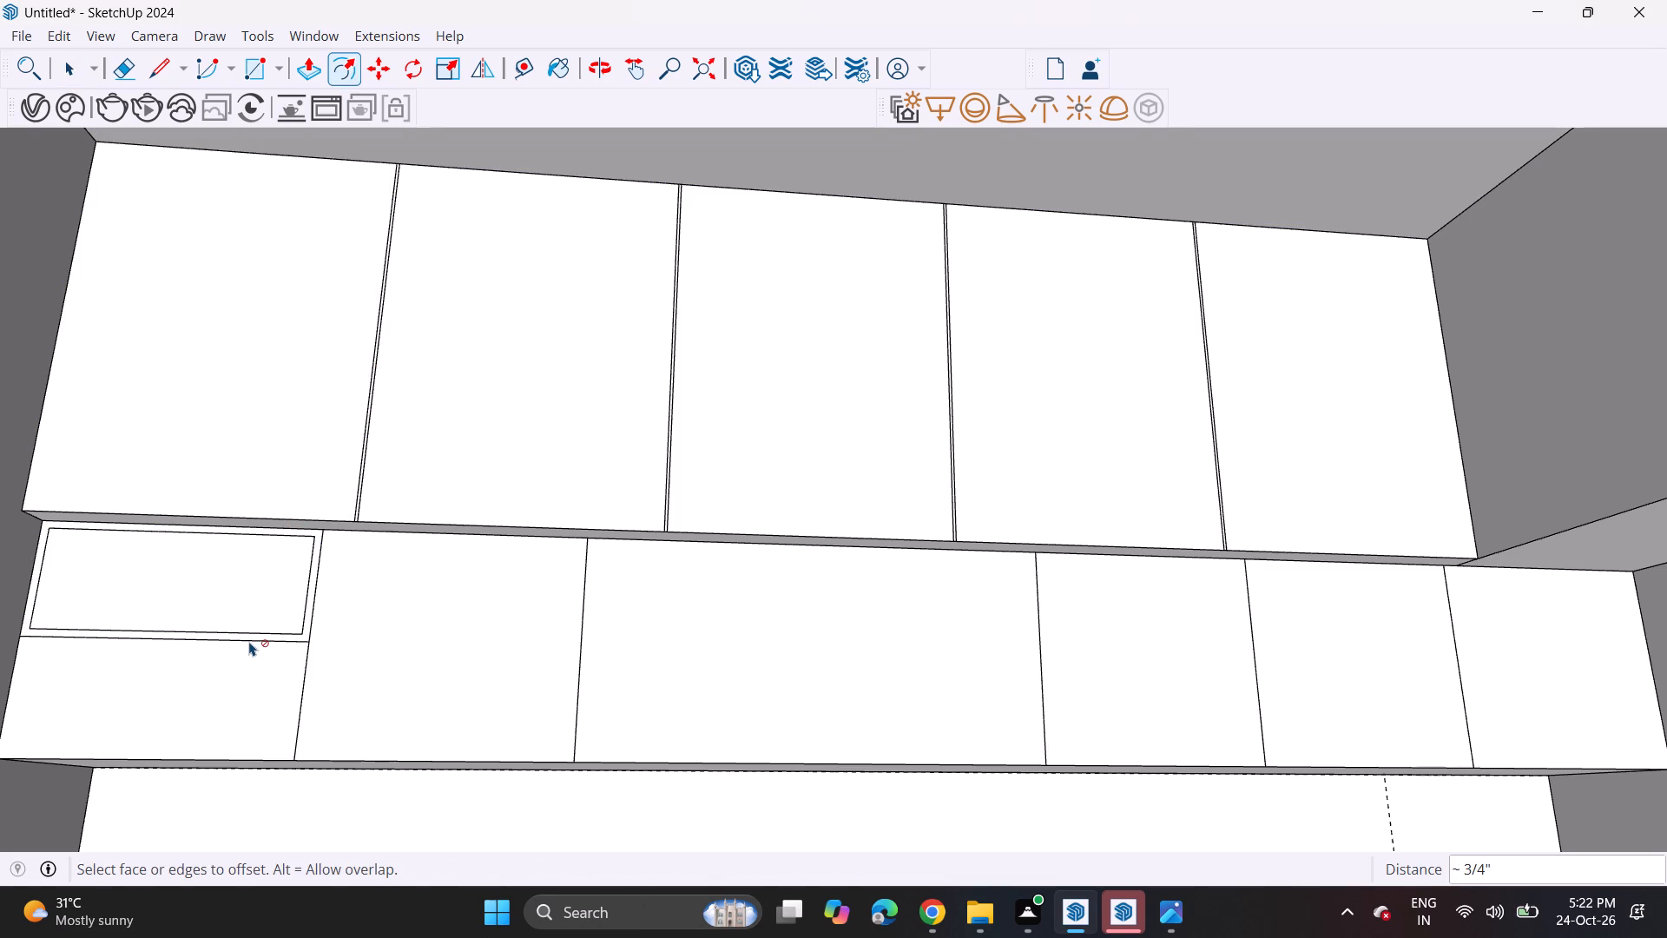
double_click(234, 646)
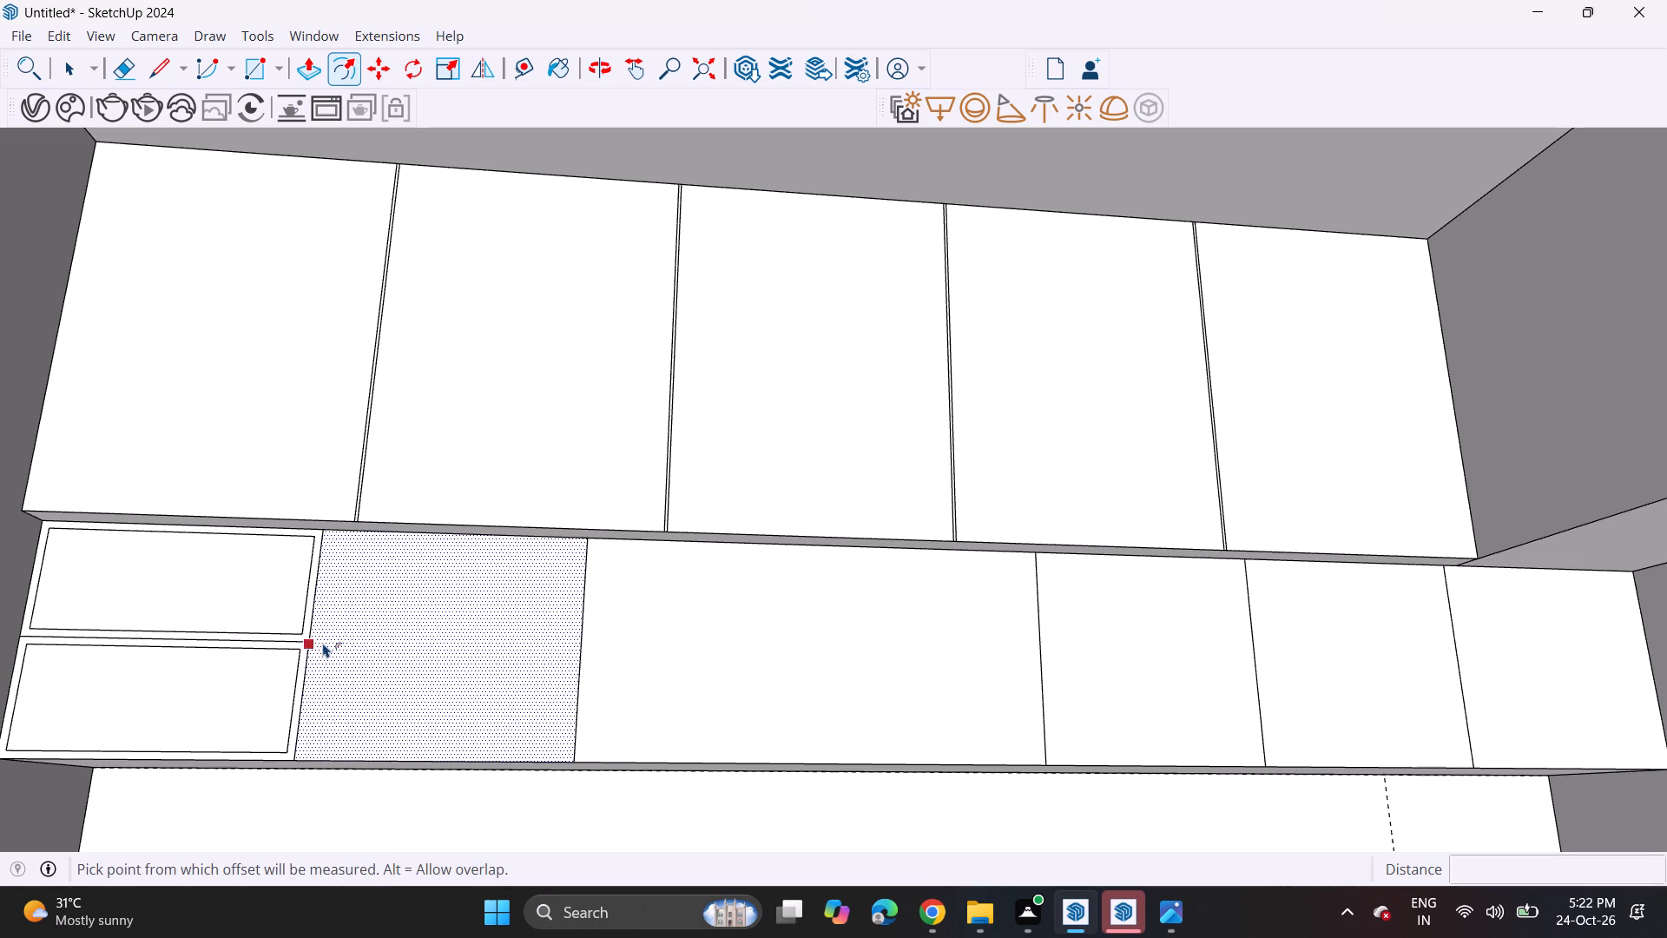
Offset the outlines of the second wall cabinet panel and the three rightmost panels inward by about 13/16" to form frames.
double_click(319, 631)
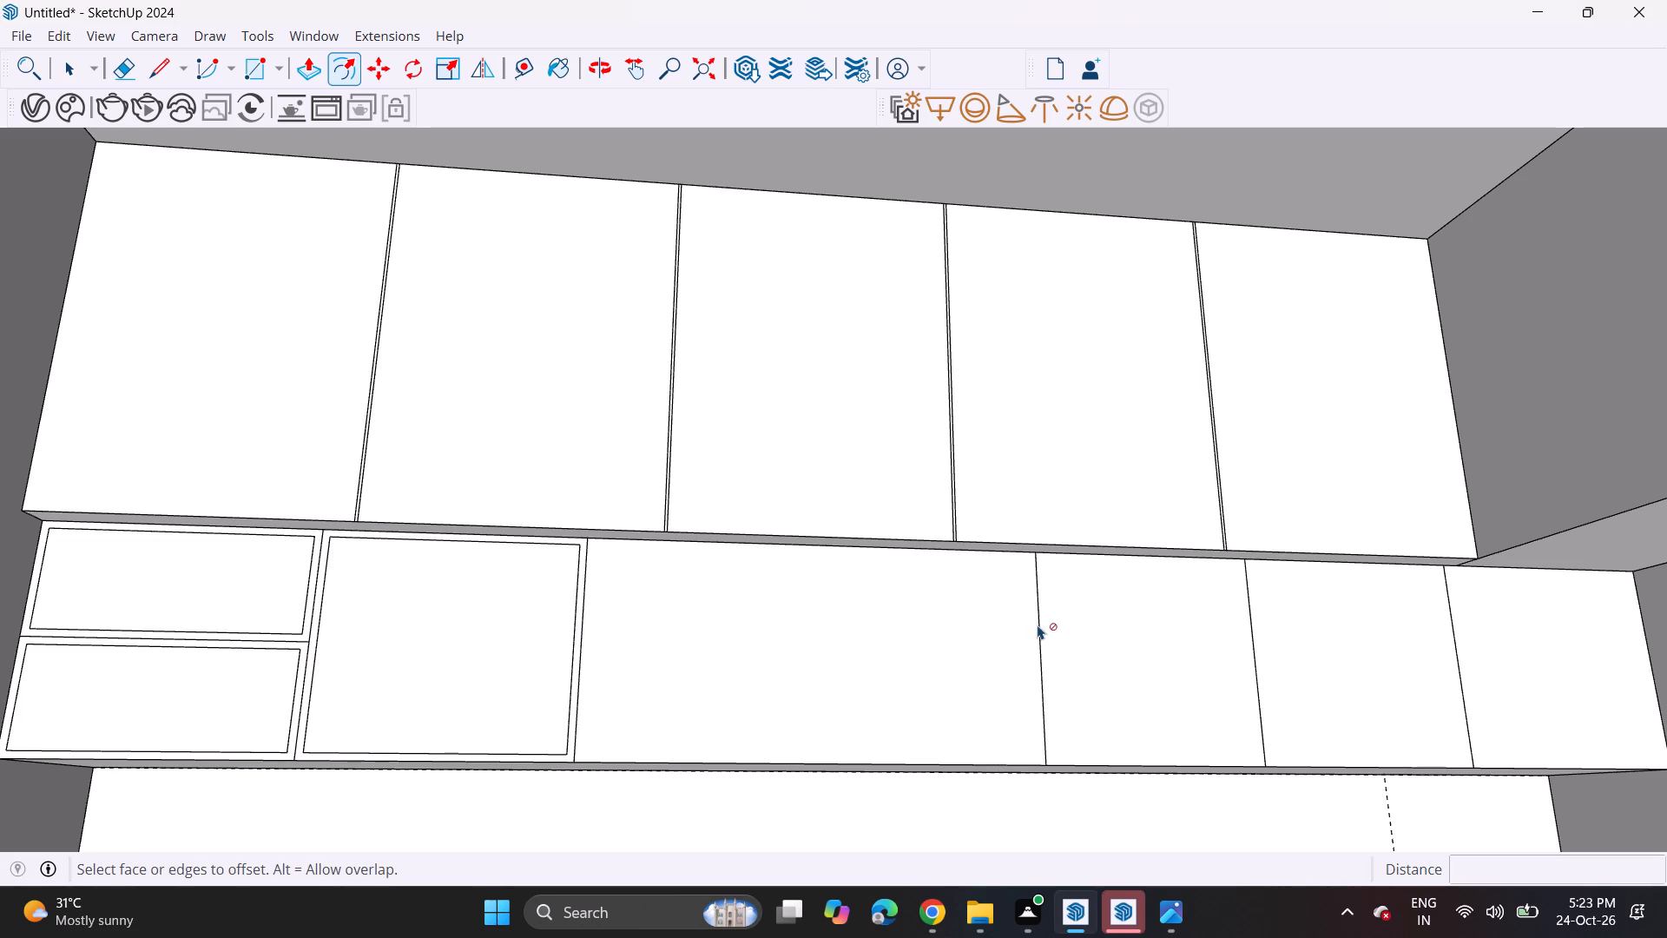
double_click(1059, 633)
middle_click_drag(1052, 633, 768, 636)
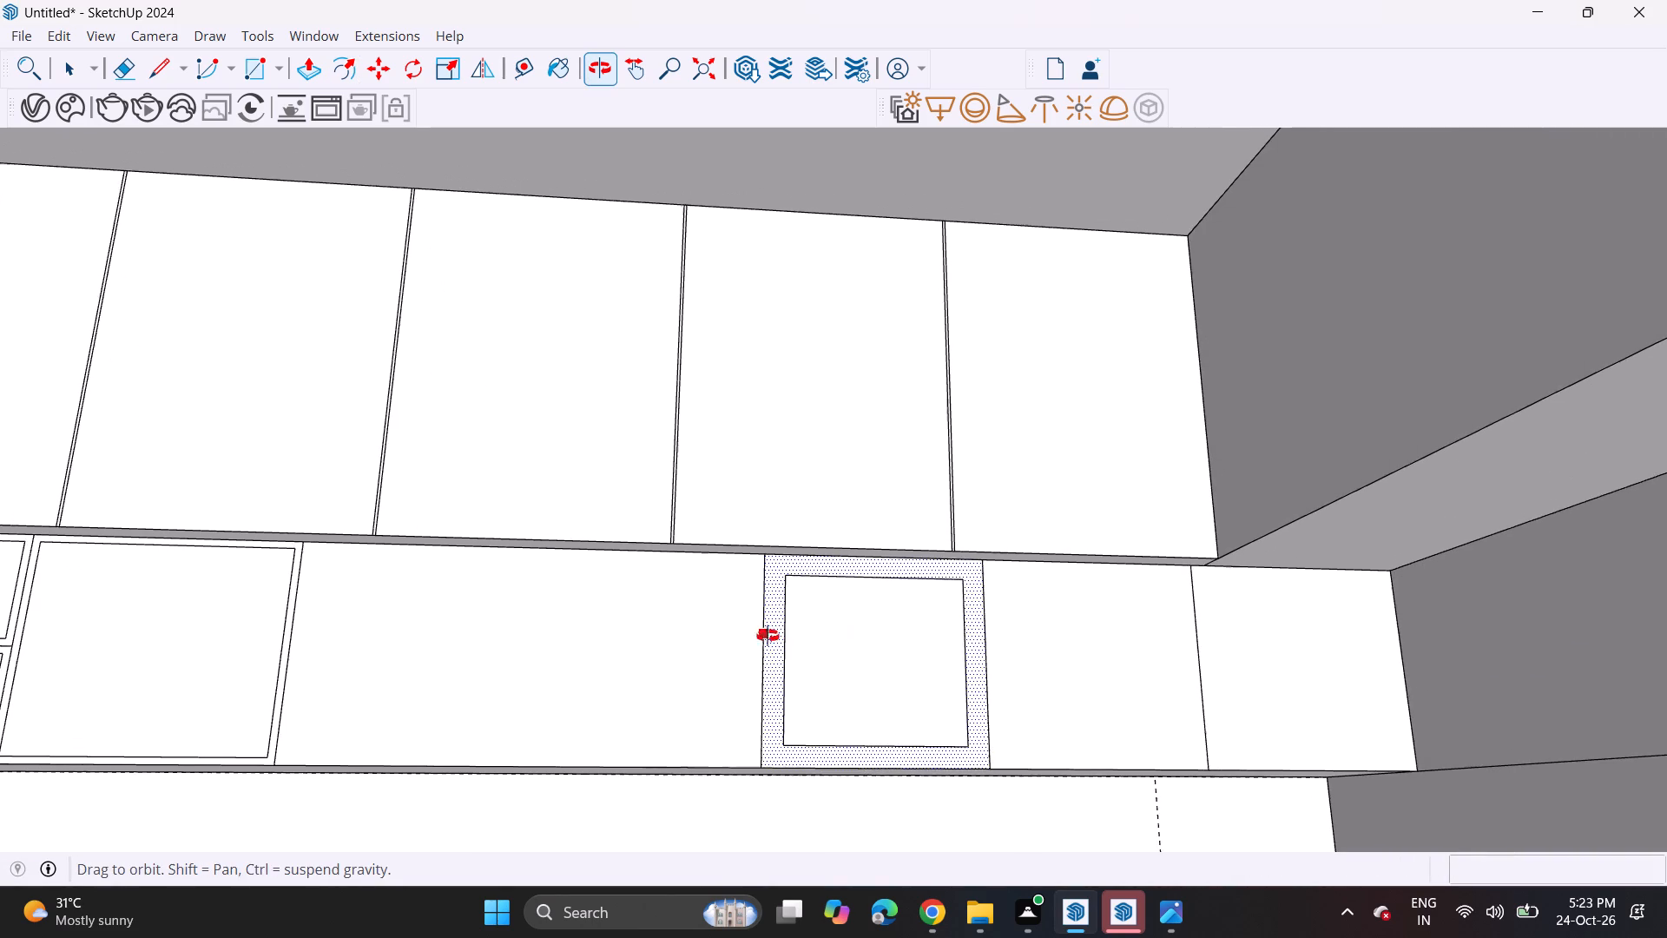
middle_click_drag(768, 636, 766, 636)
key("ctrl+z")
left_click(779, 655)
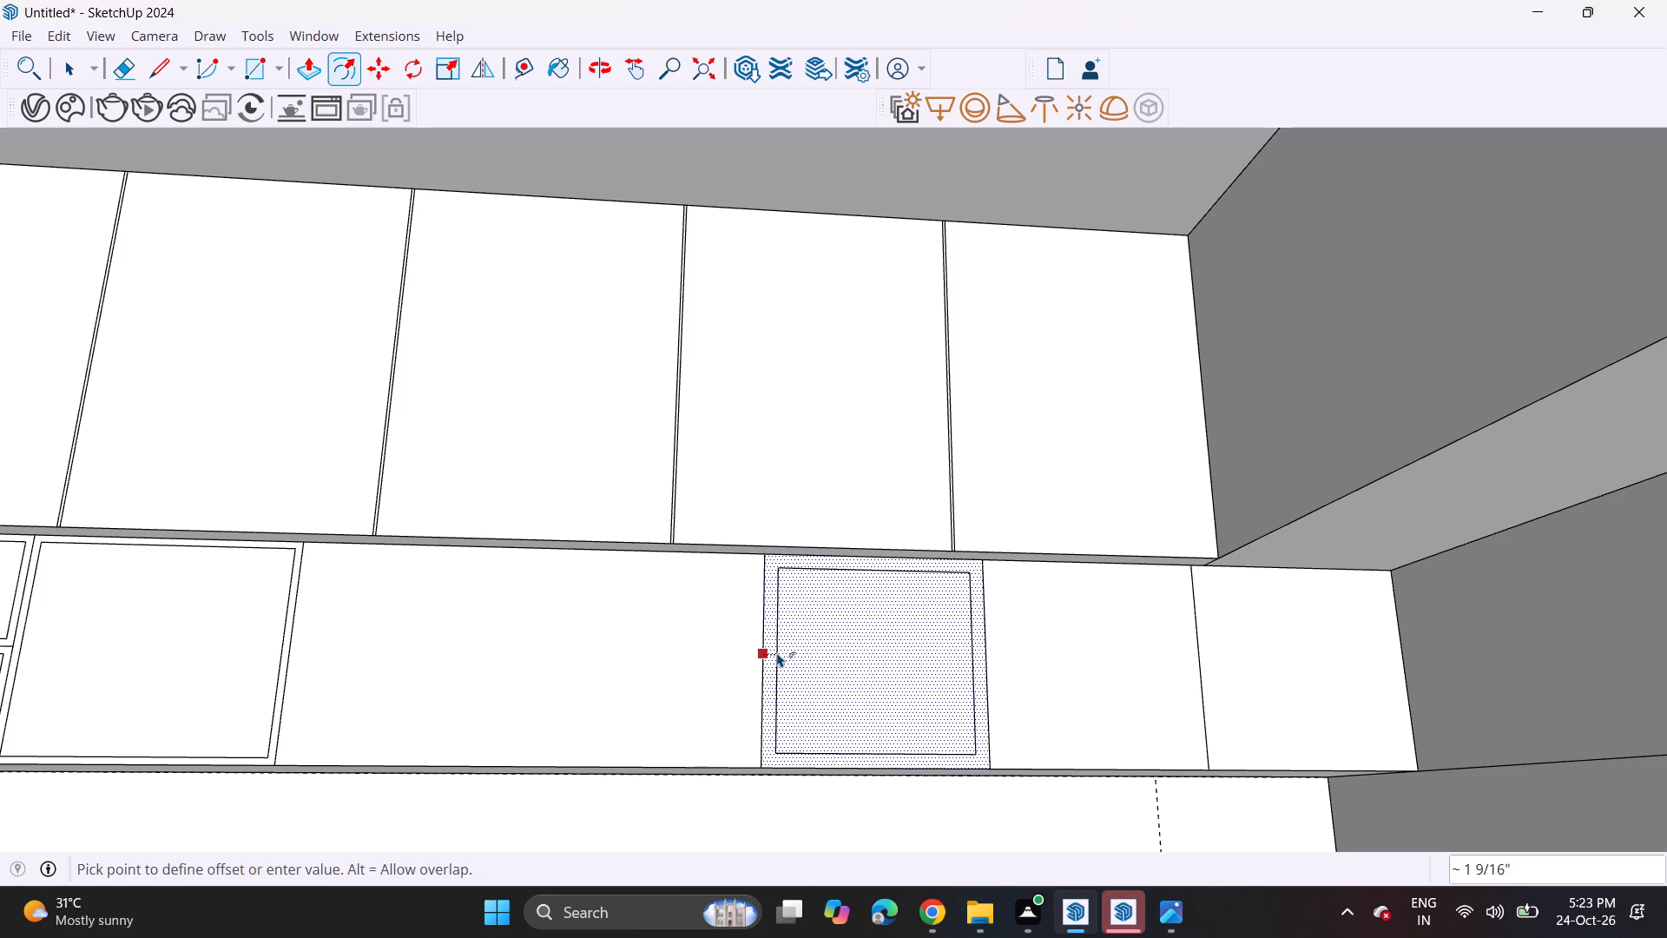
left_click(771, 651)
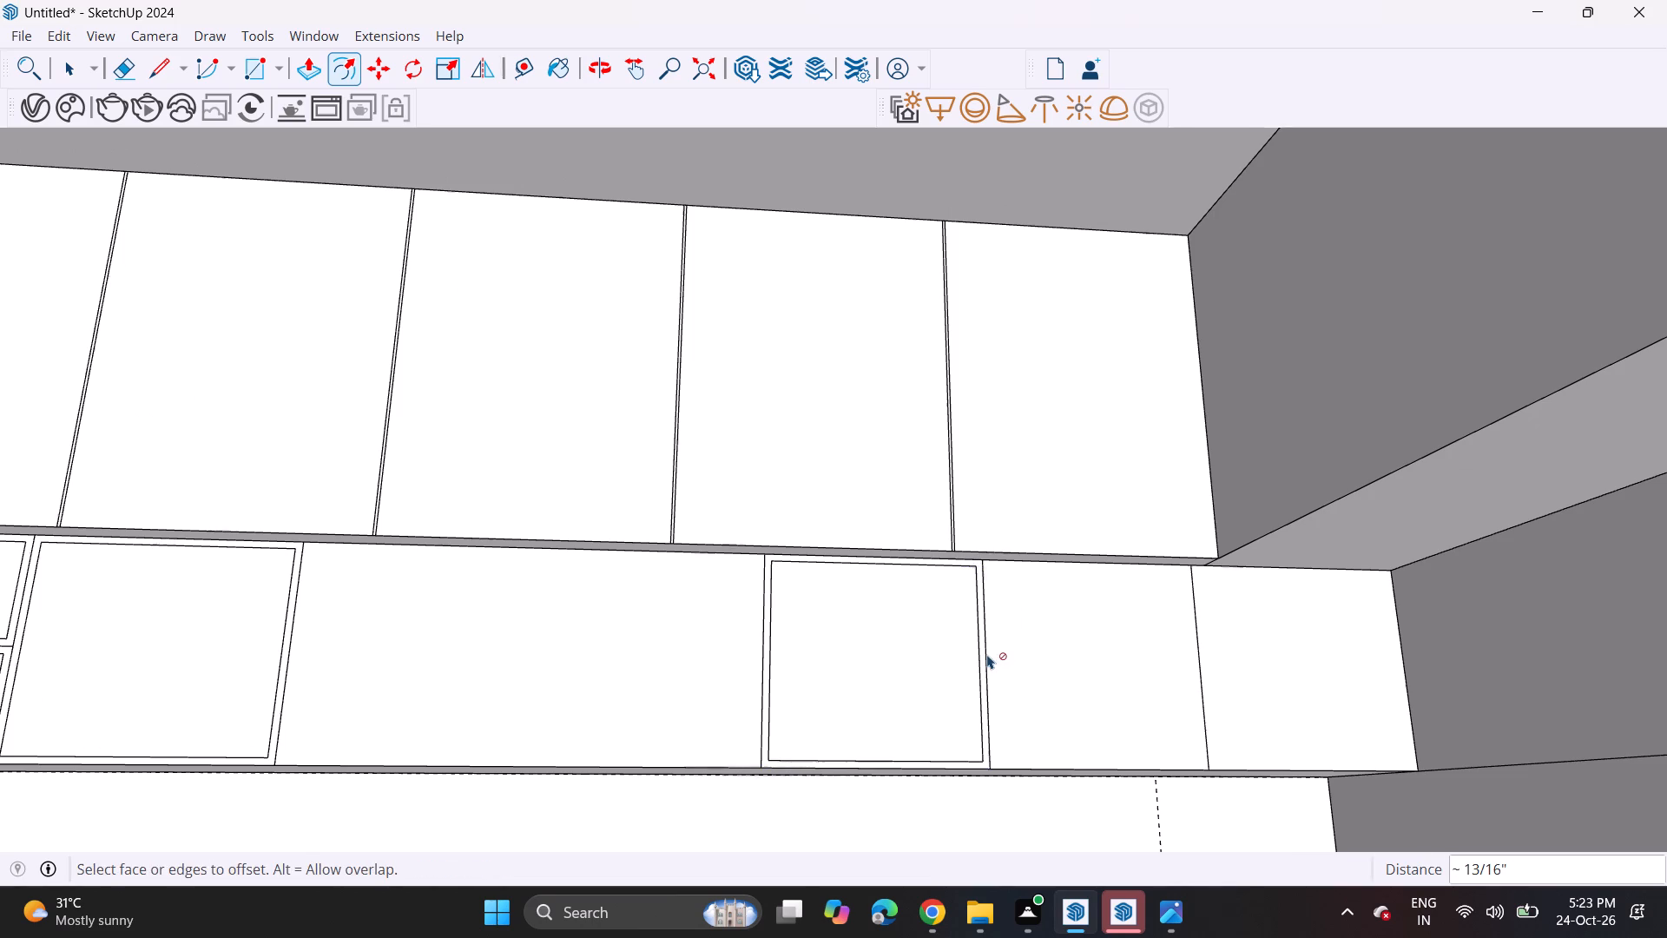
double_click(992, 655)
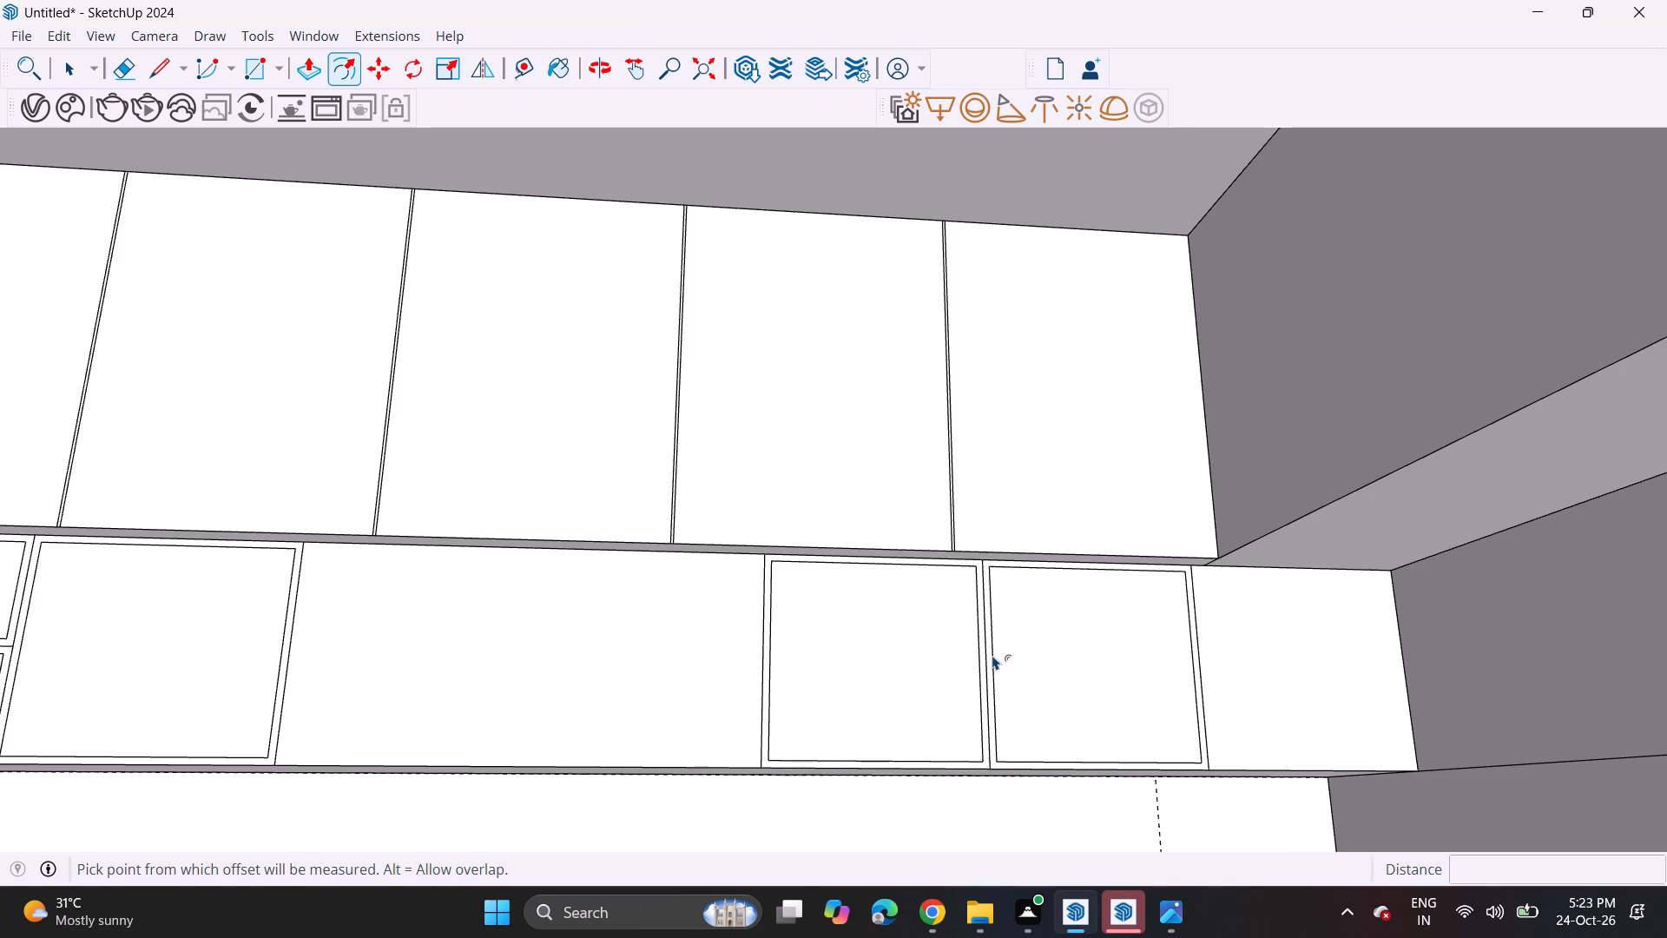
double_click(1207, 655)
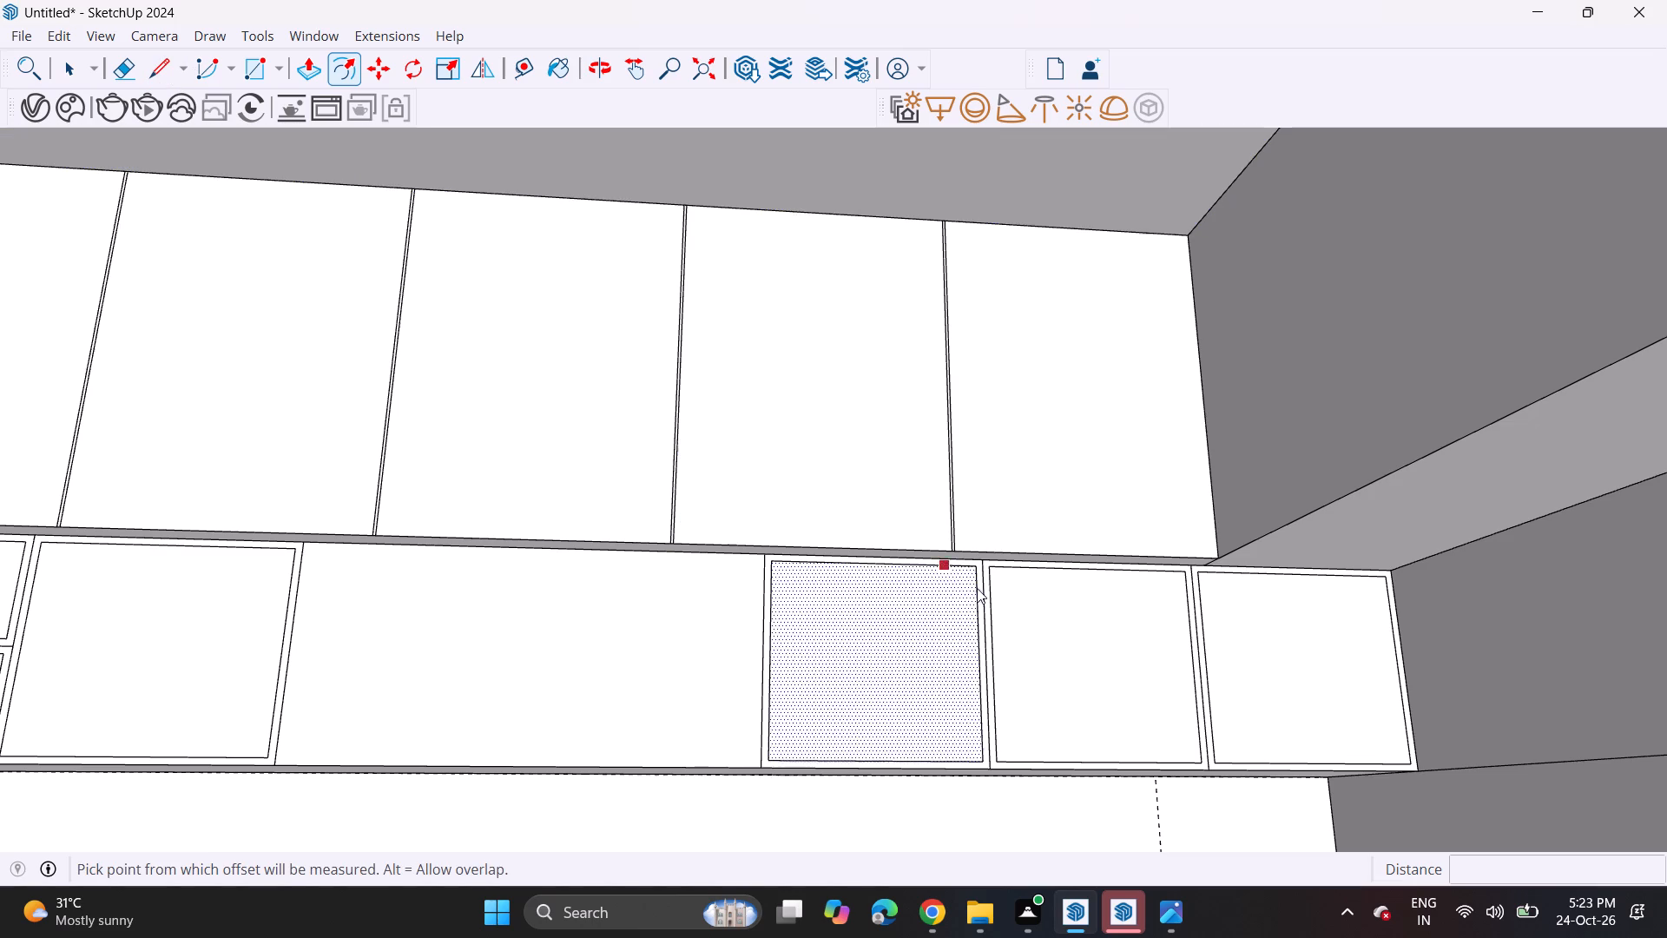
Copy the top inner edge of the second-from-right framed panel to its bottom edge and divide the height into 2 equal parts.
key("space")
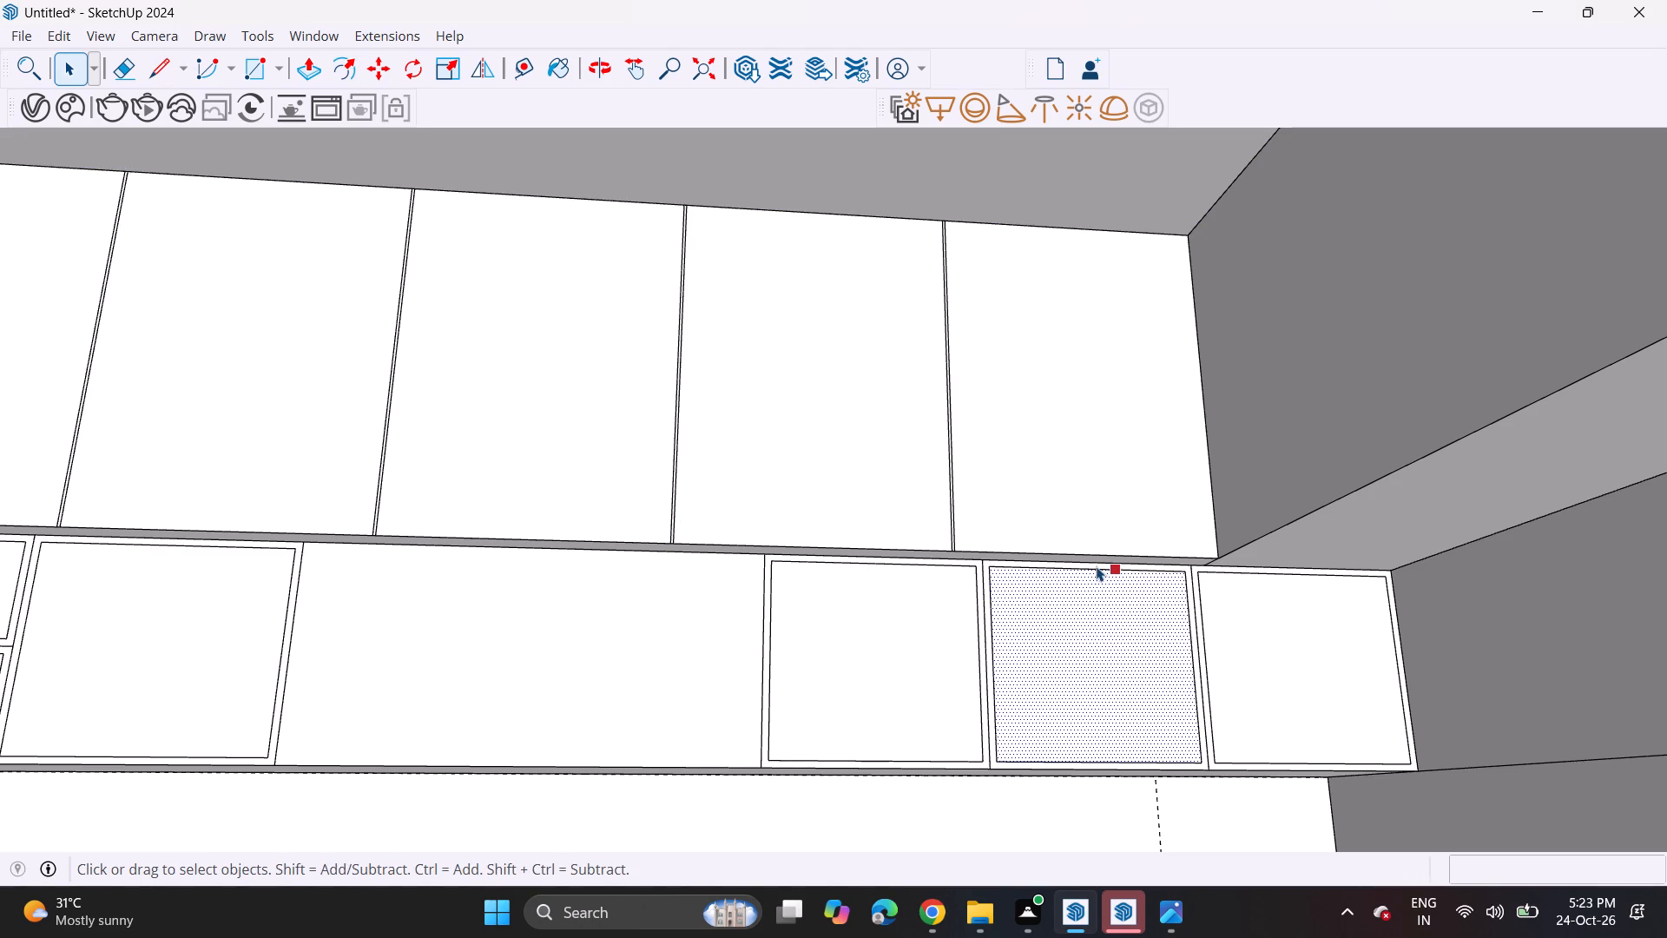
left_click(1096, 571)
key("m")
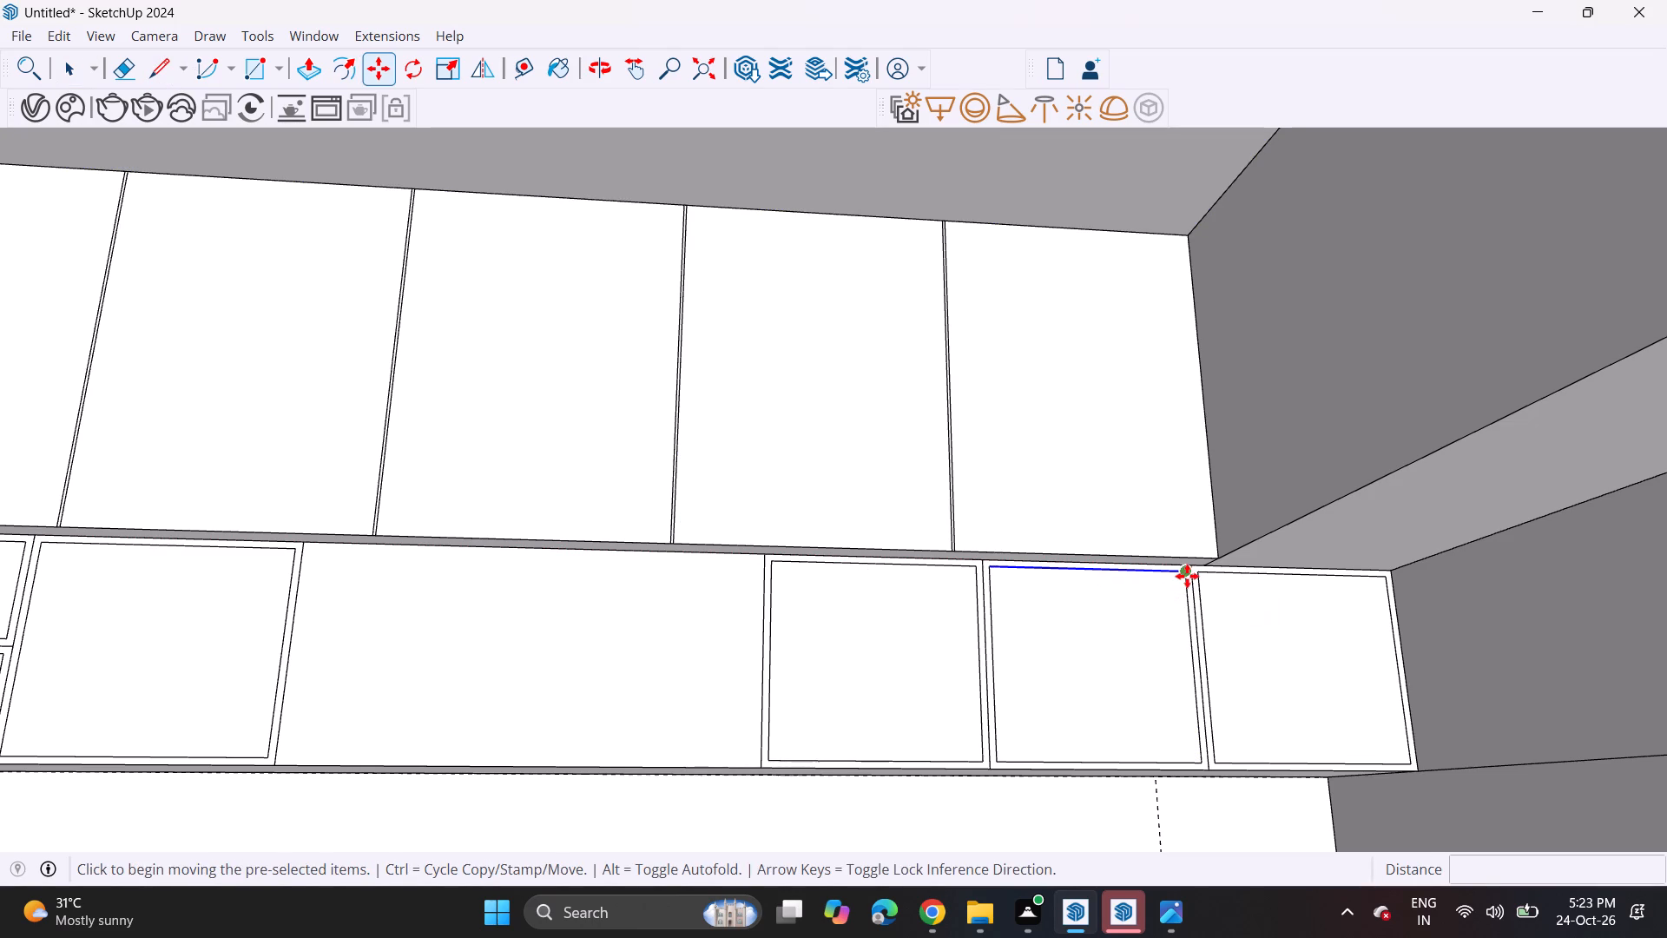
left_click(1187, 576)
left_click(1196, 760)
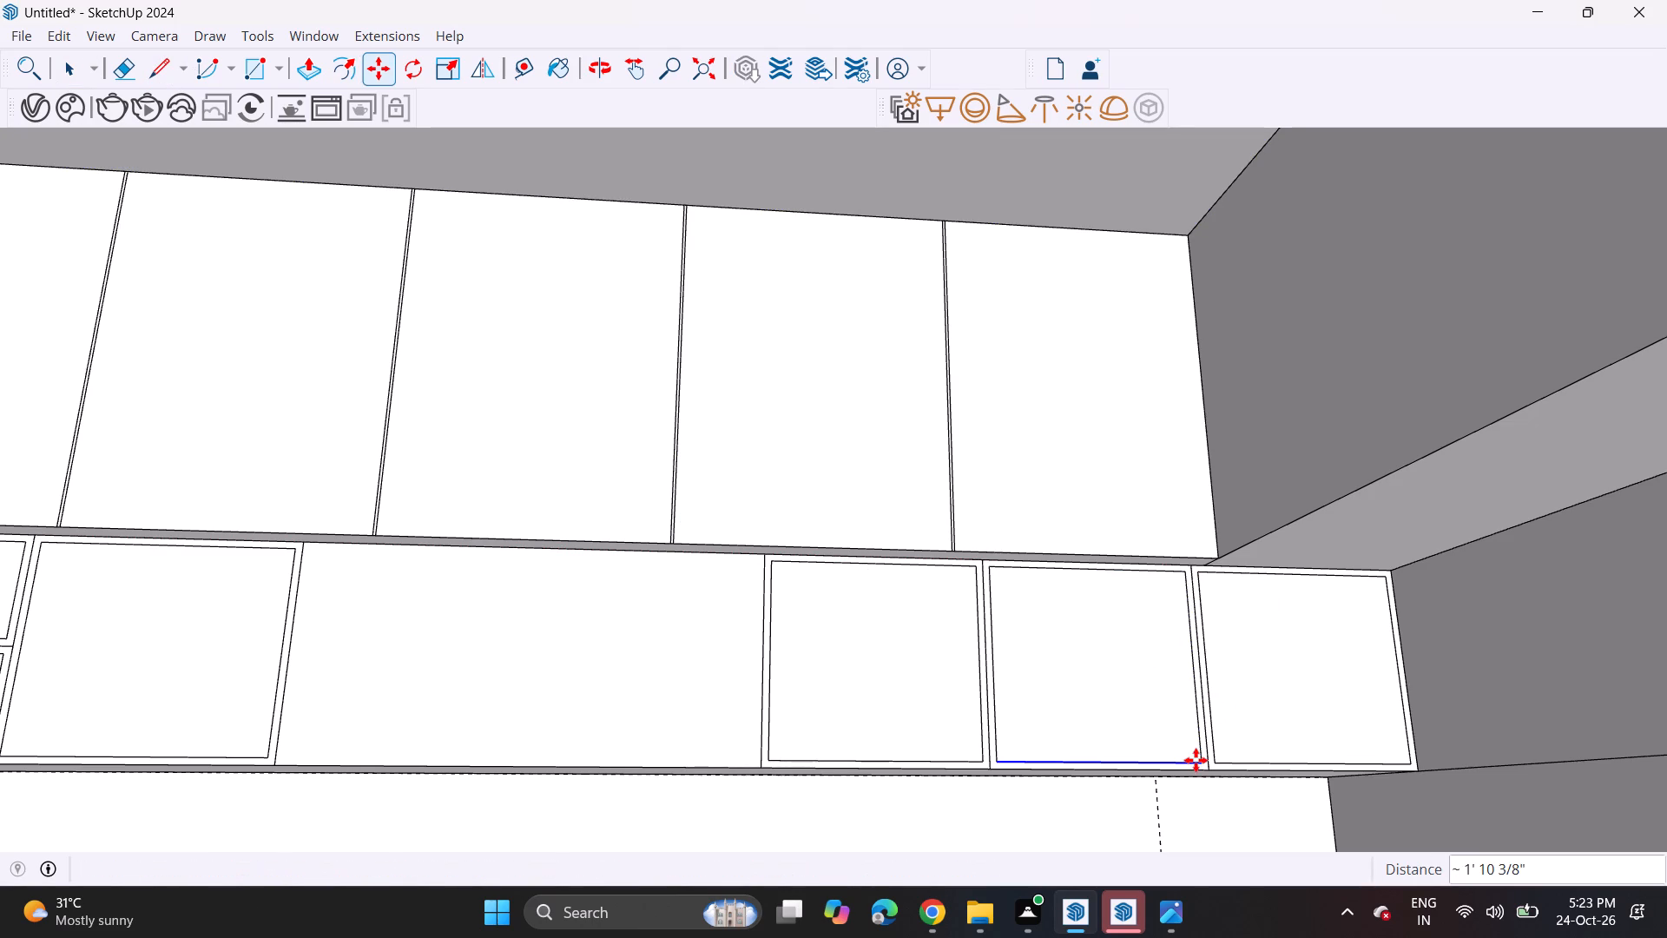
key("slash")
key("2")
key("Return")
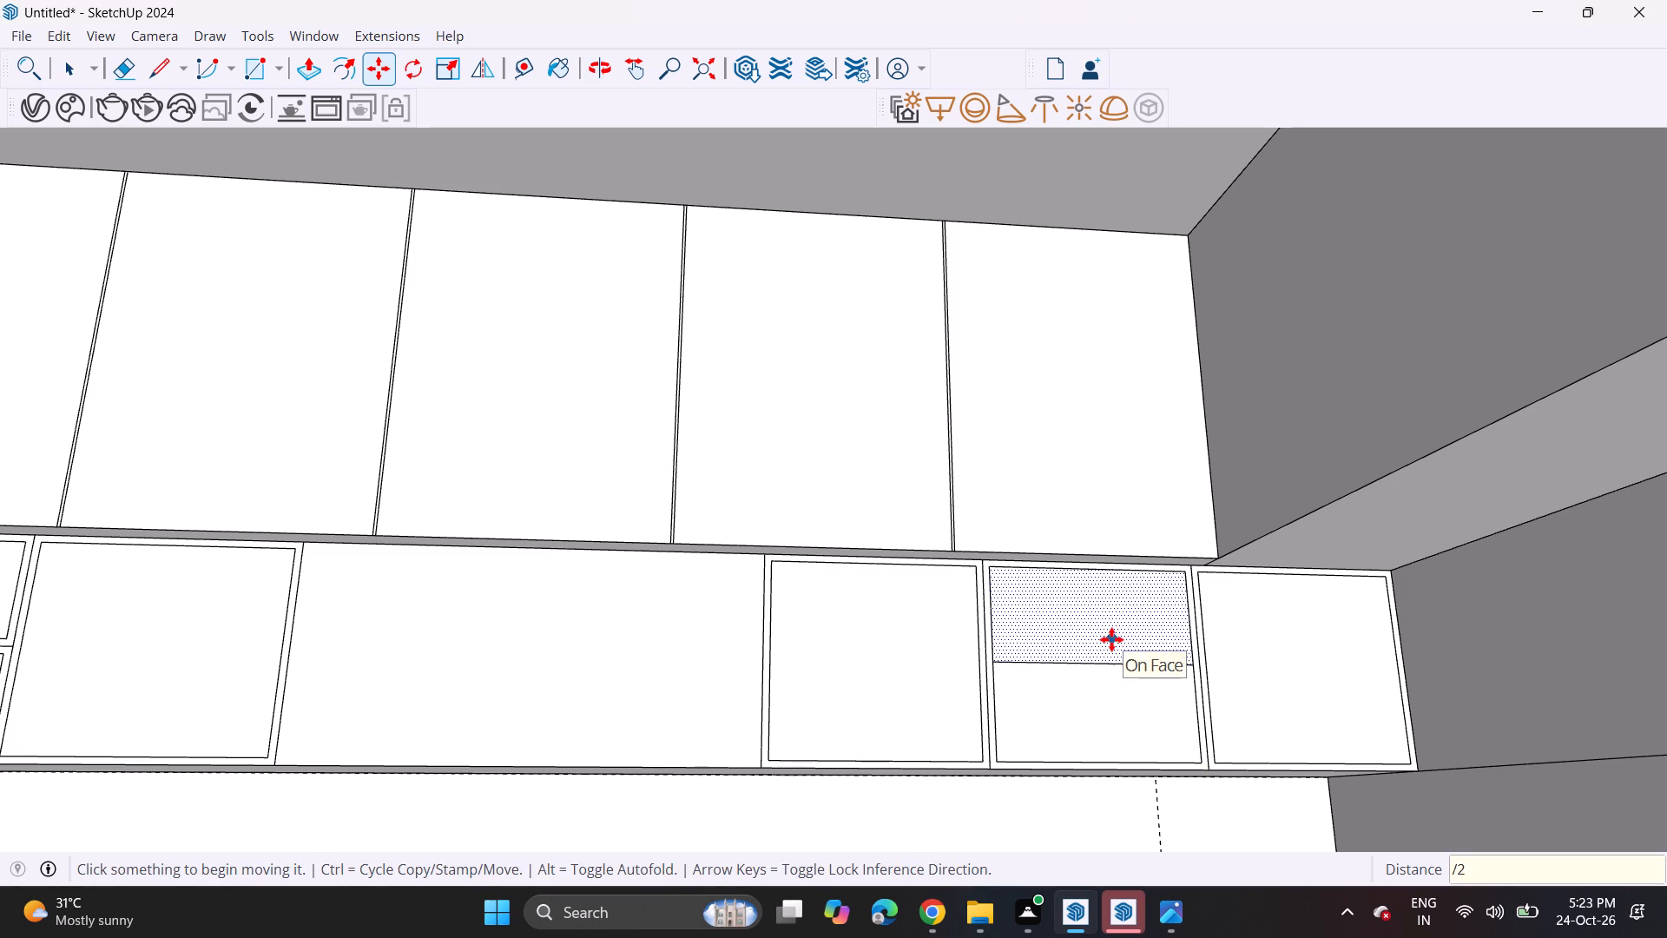
Draw a line about 2' 1/16" long just below that panel's middle divider, parallel to it, to give the shelf its thickness.
scroll(1111, 640, "up", 4)
scroll(998, 668, "down", 6)
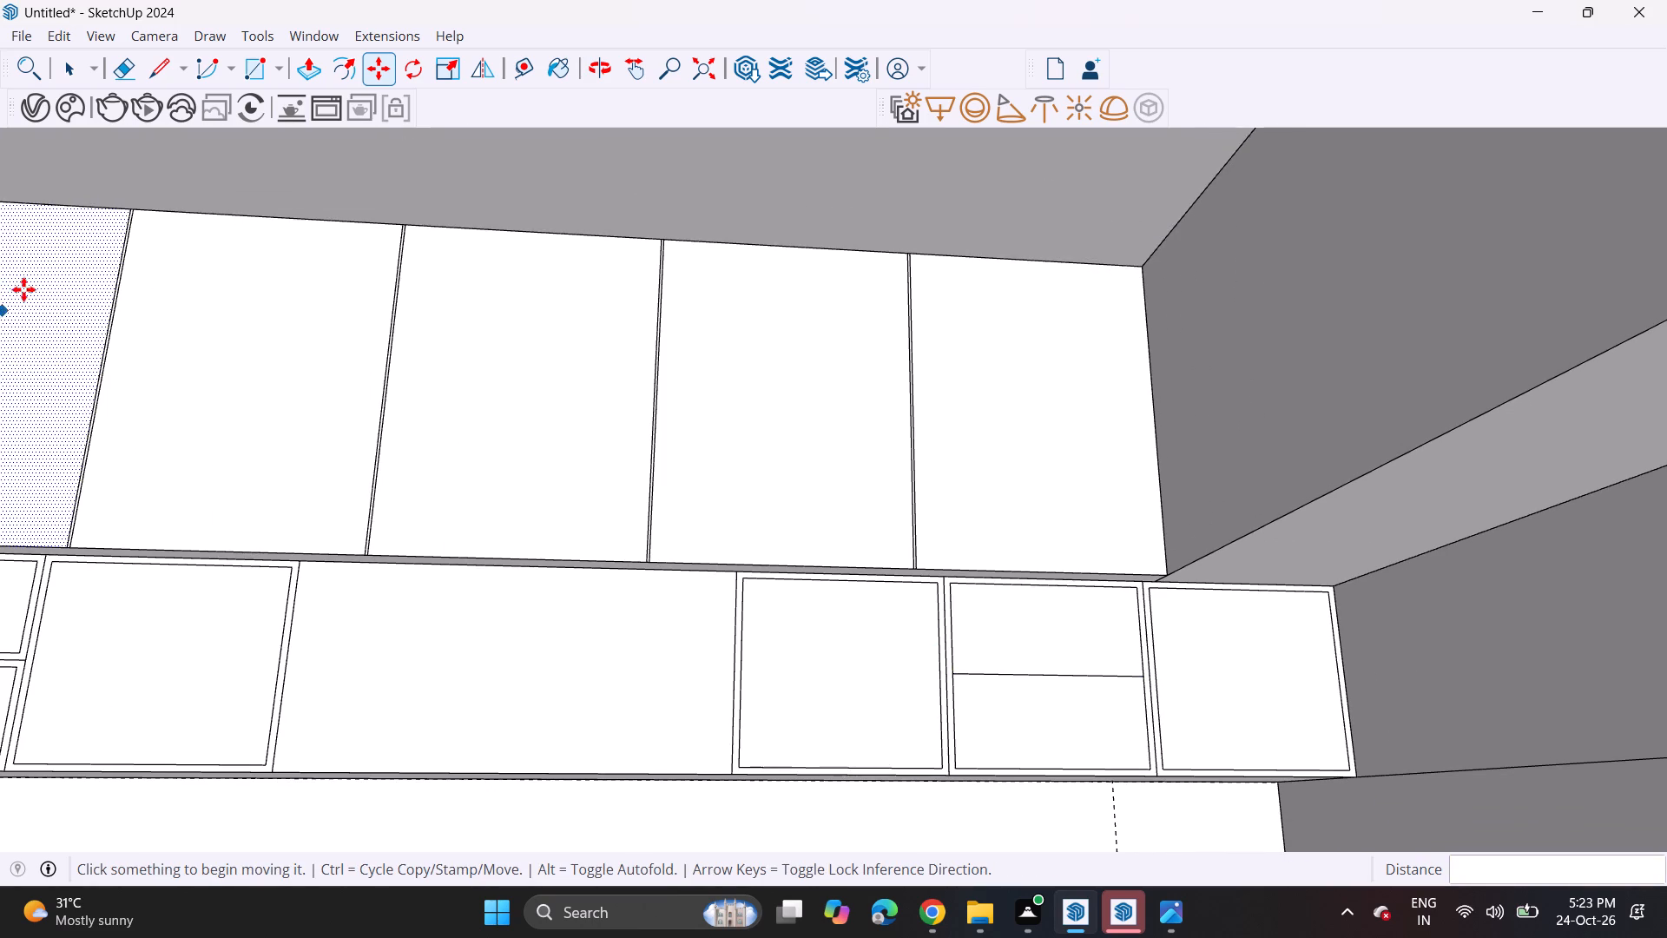
left_click(154, 69)
scroll(946, 678, "up", 3)
scroll(951, 697, "down", 1)
scroll(951, 698, "up", 1)
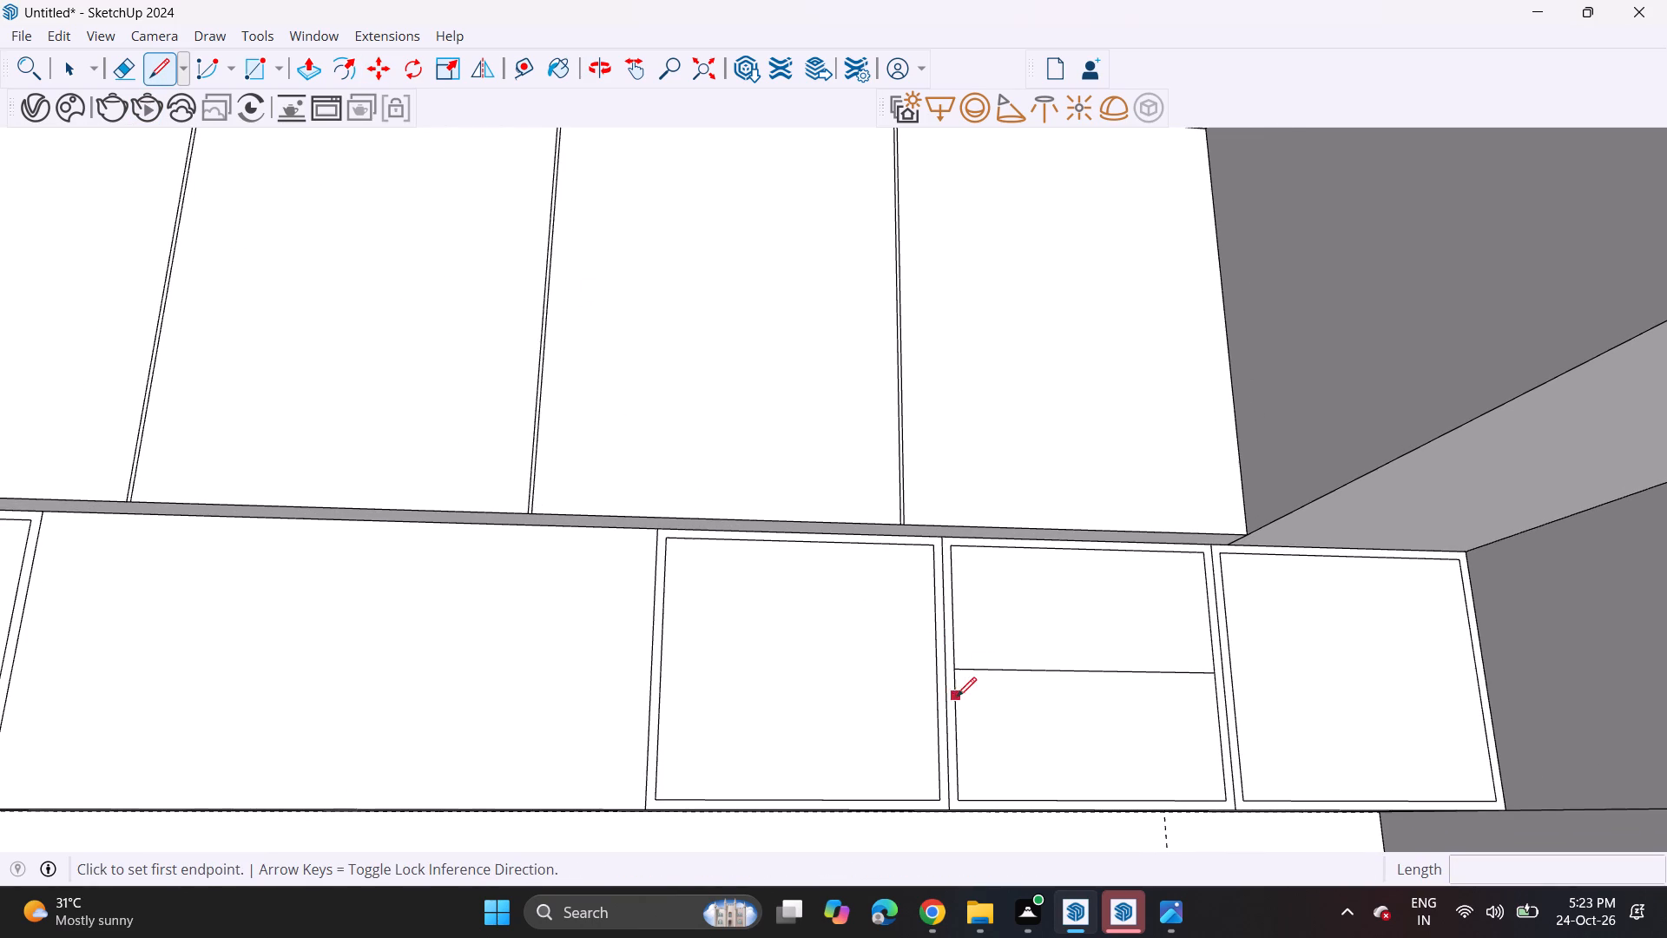
scroll(966, 680, "up", 6)
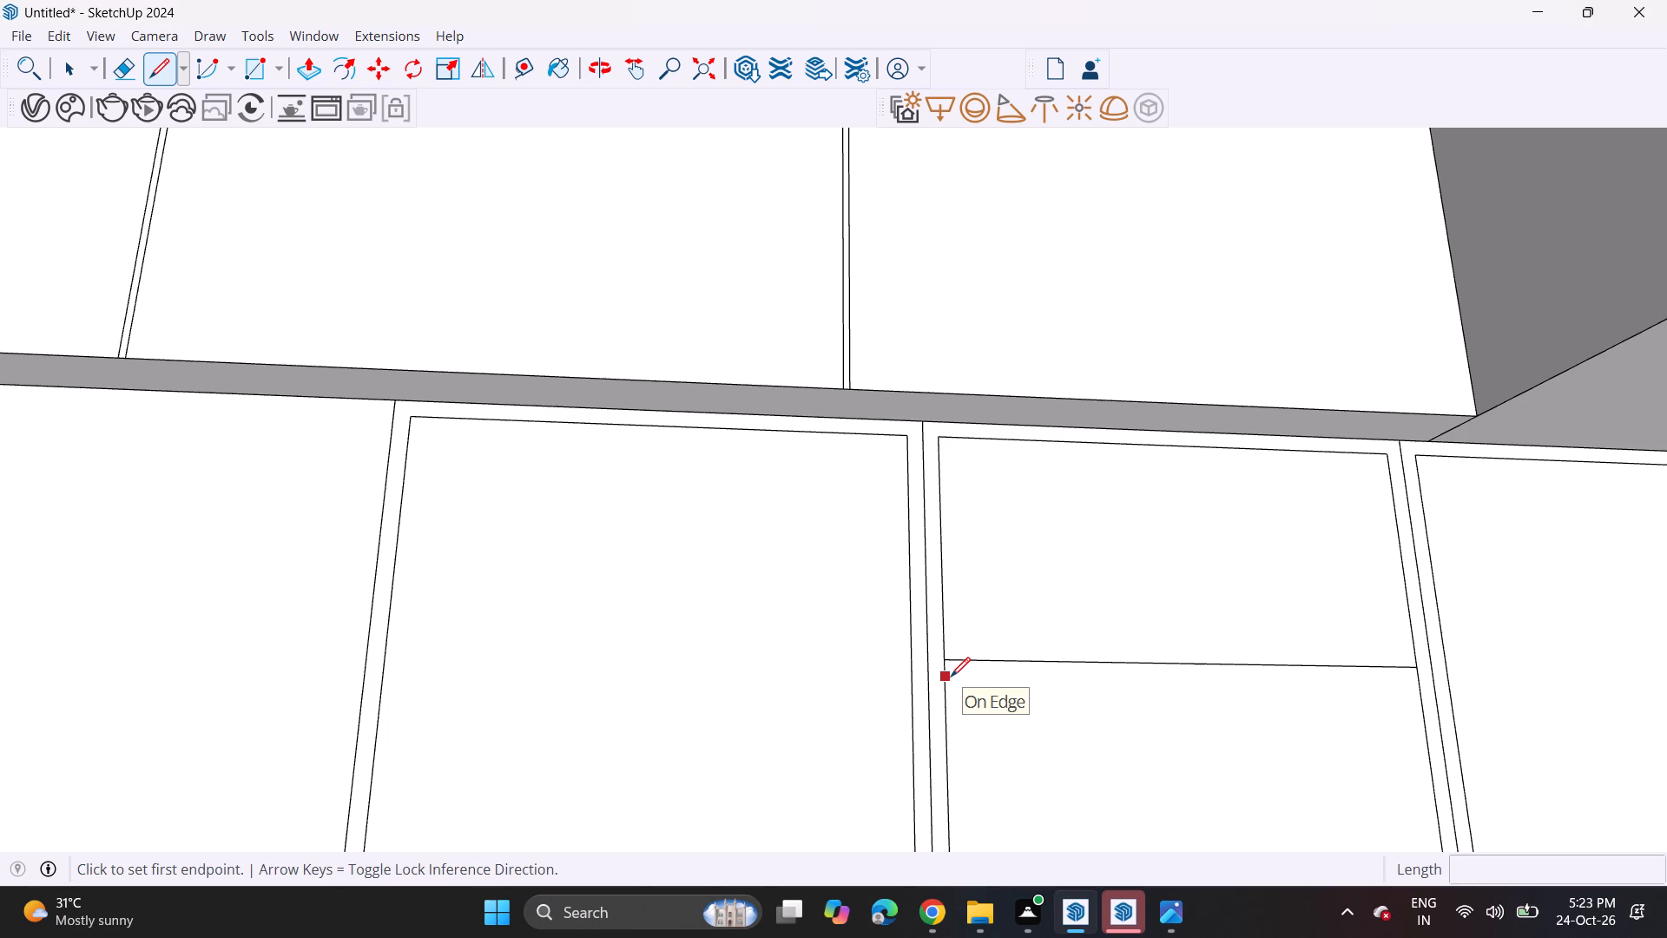
left_click(951, 678)
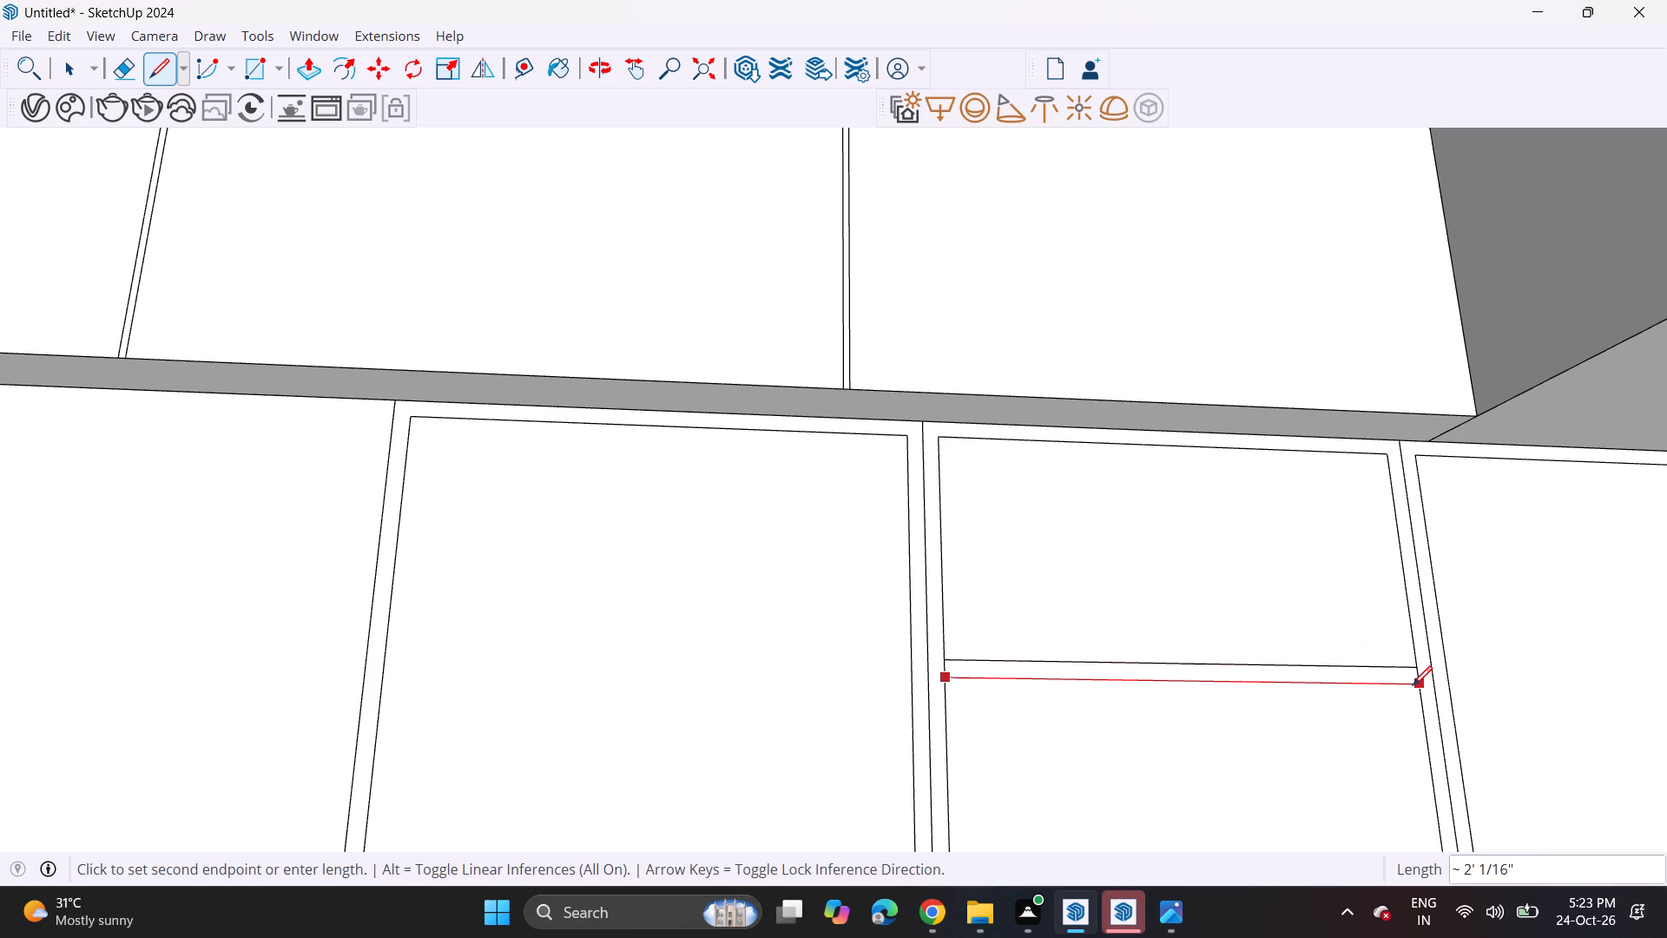
left_click(1413, 685)
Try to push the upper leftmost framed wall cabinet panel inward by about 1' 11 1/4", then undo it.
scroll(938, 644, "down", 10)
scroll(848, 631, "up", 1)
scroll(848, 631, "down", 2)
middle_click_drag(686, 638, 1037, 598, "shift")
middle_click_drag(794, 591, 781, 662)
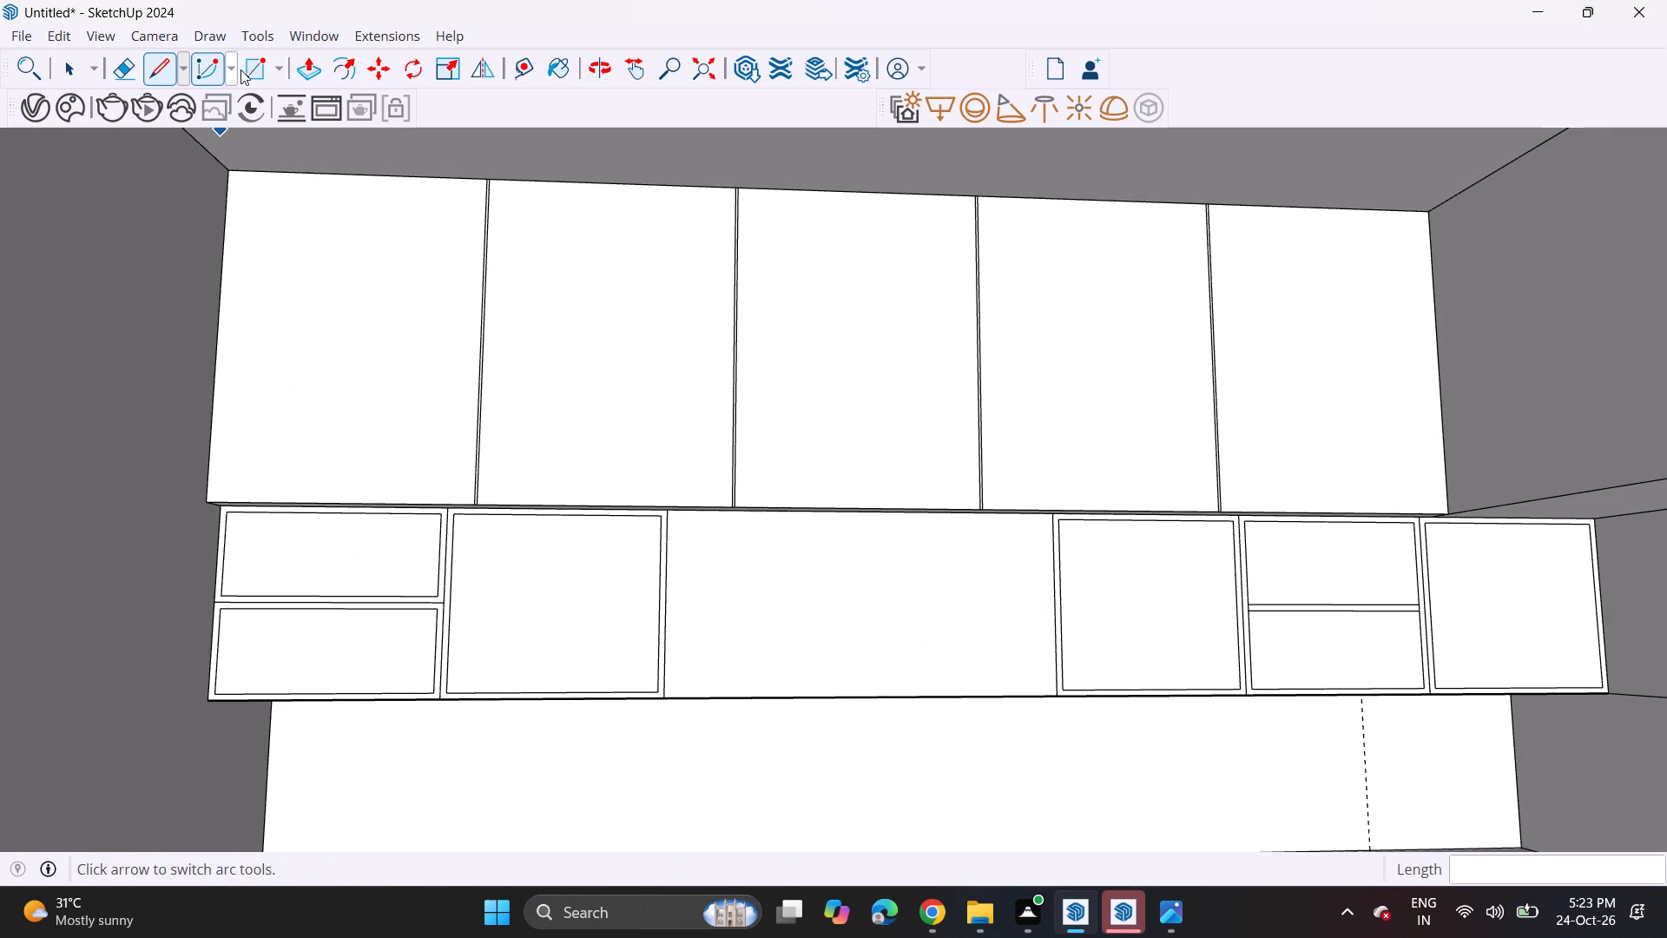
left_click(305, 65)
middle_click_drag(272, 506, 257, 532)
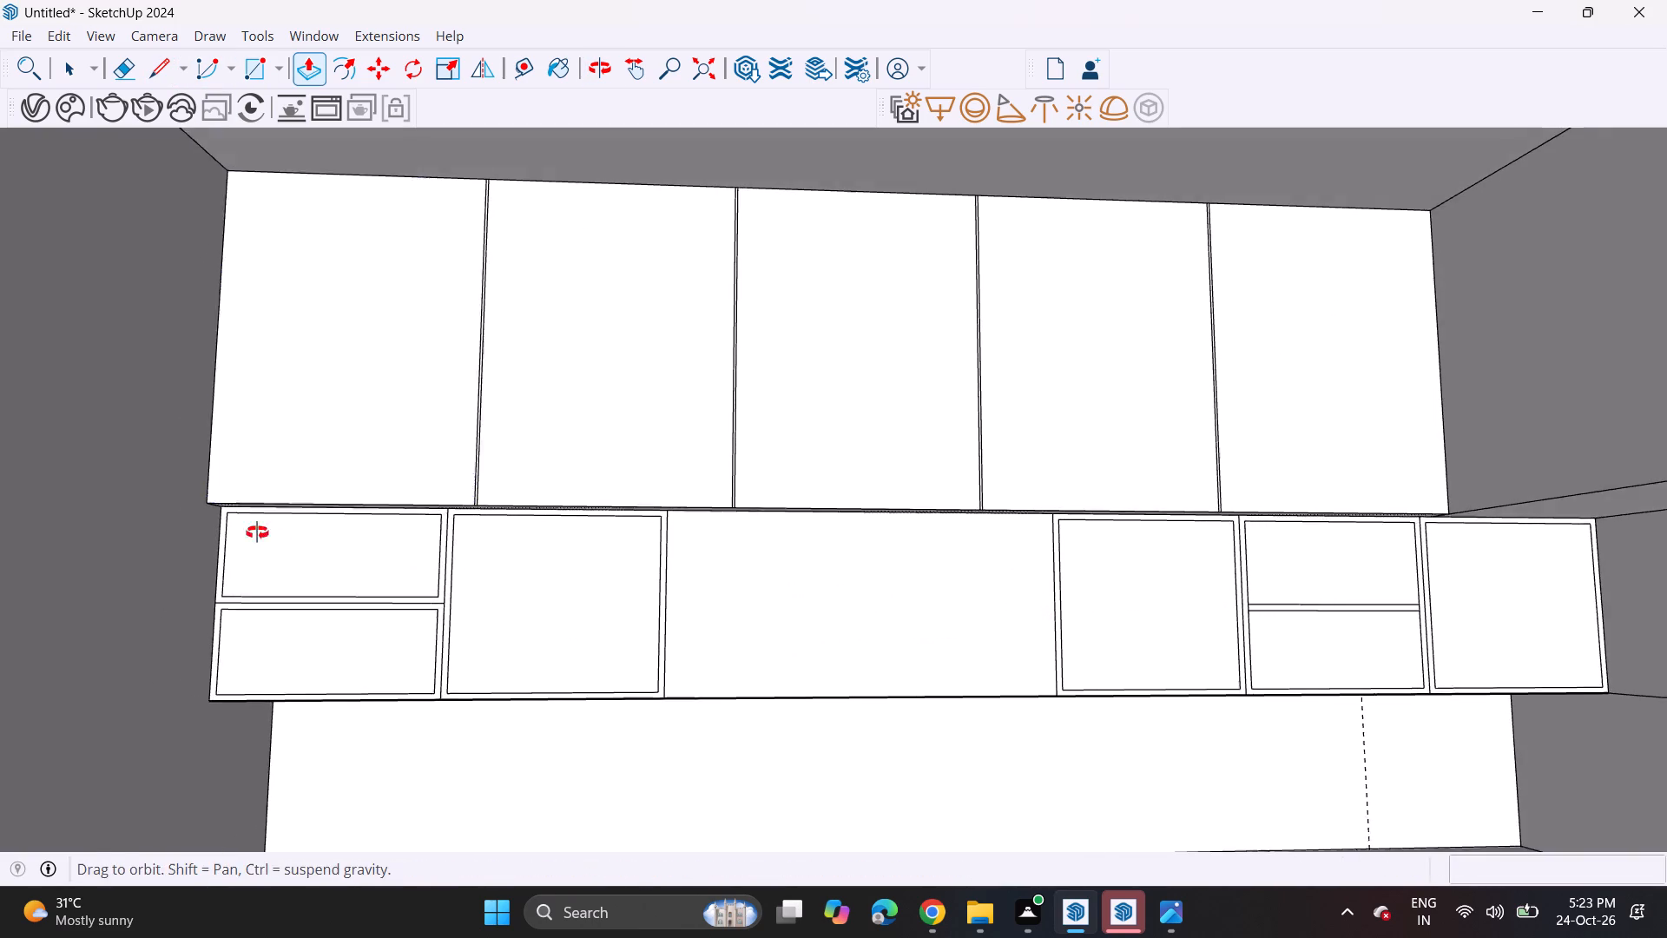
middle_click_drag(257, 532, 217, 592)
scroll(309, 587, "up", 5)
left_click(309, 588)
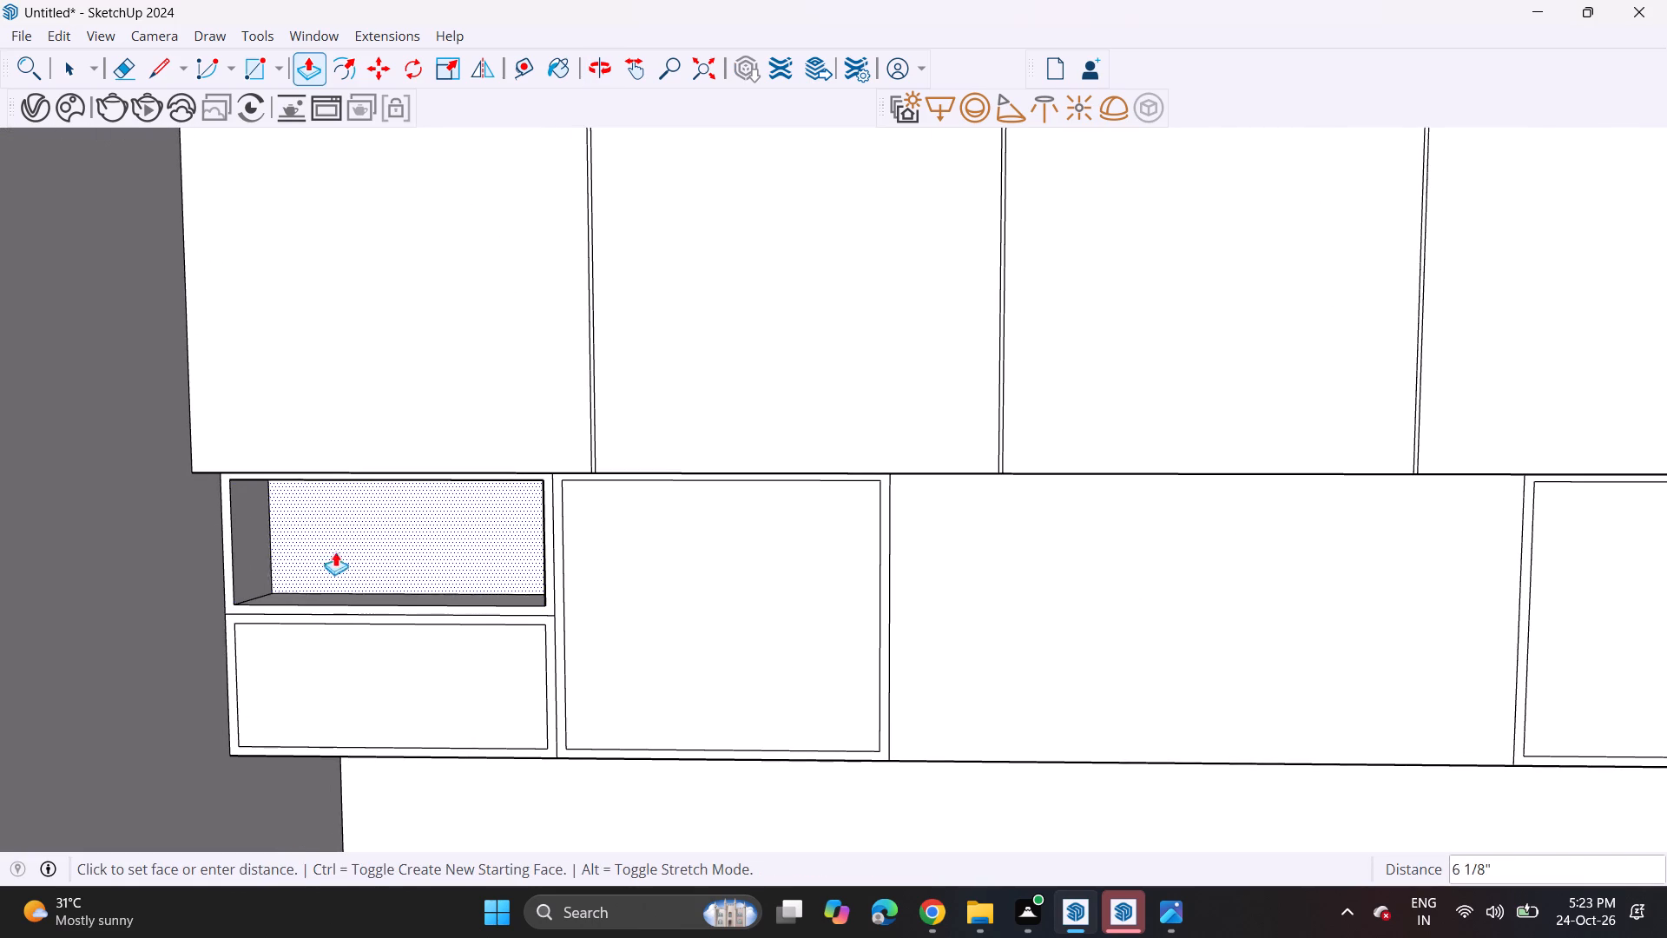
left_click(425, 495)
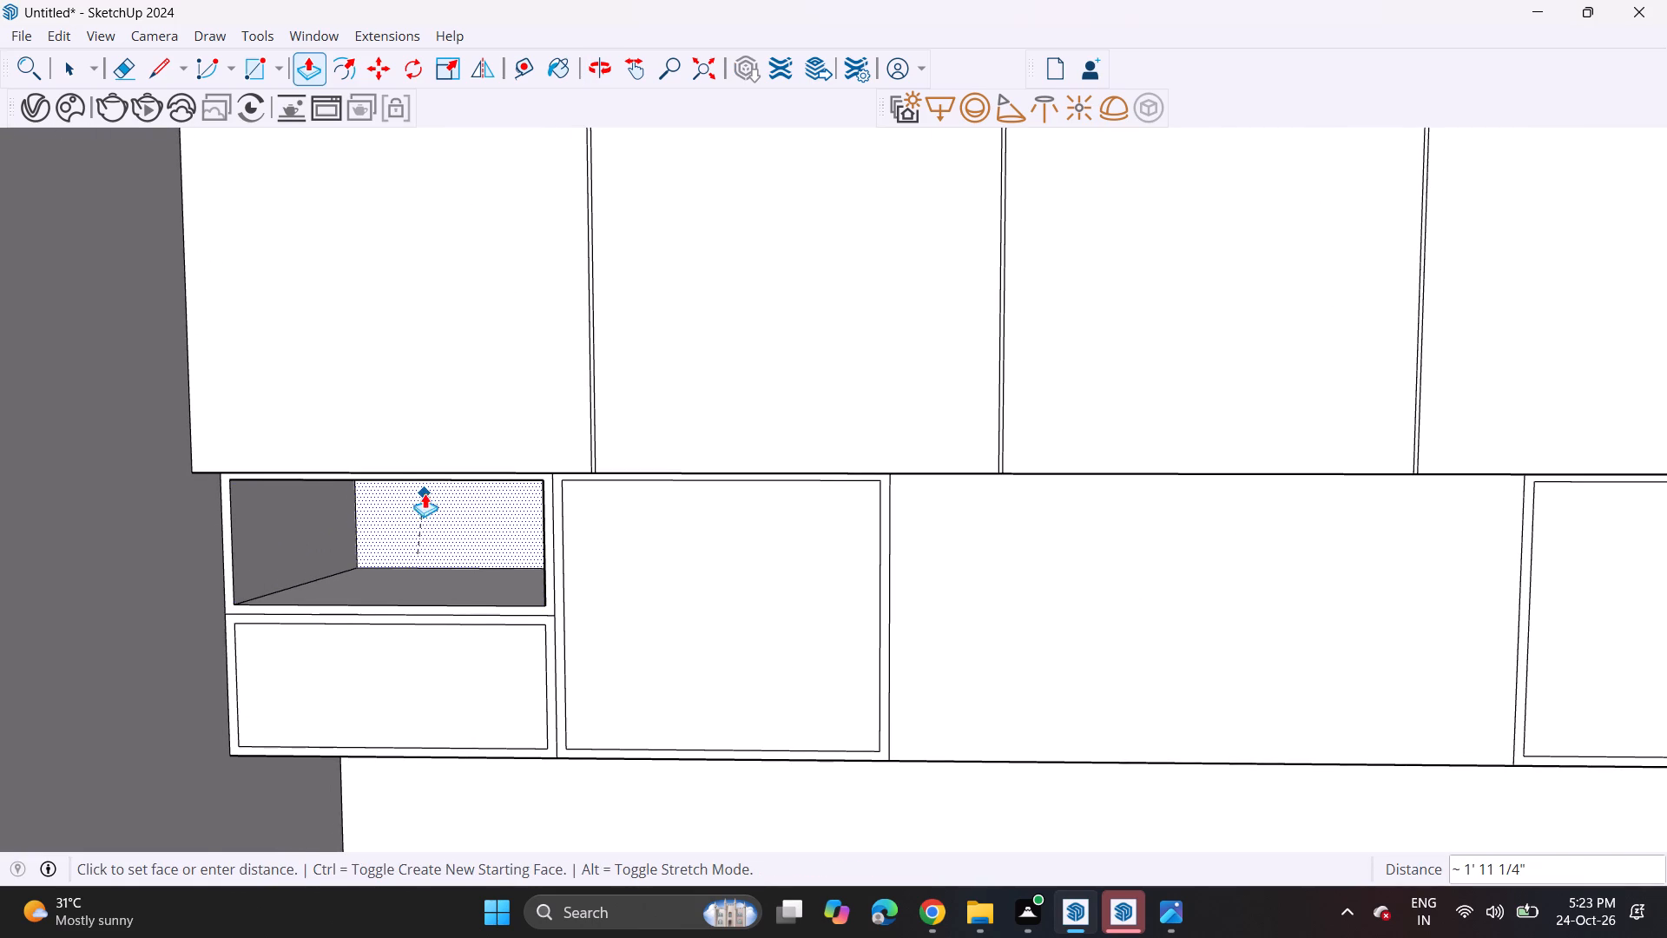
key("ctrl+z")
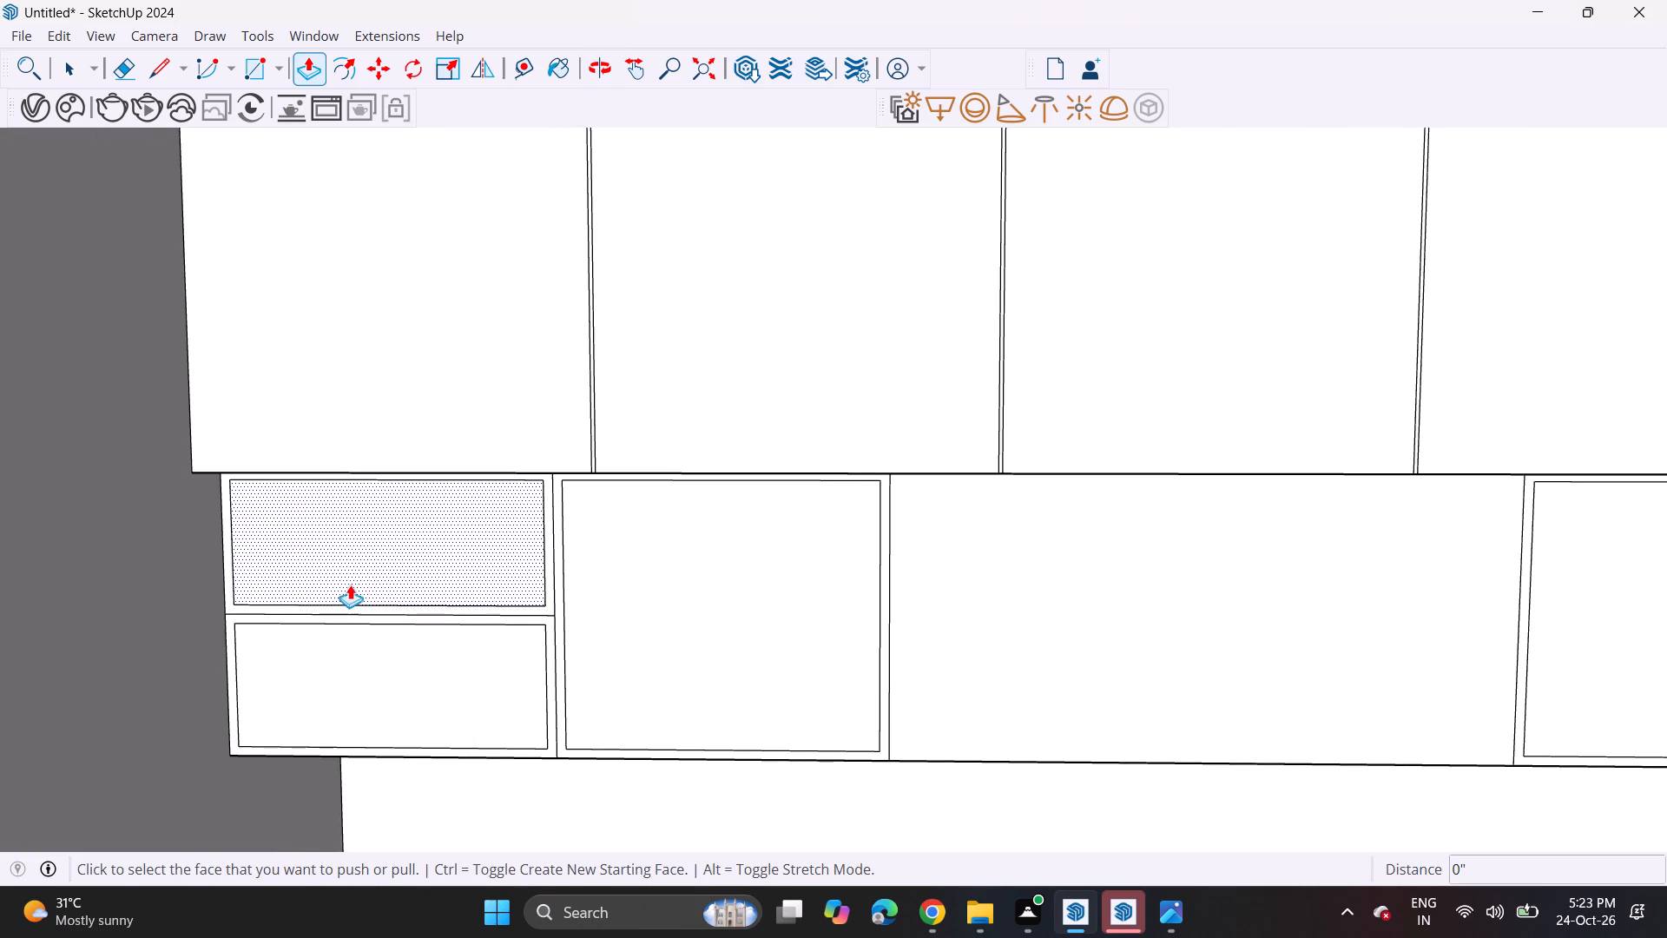
Push the two stacked leftmost inner panels and the adjacent framed panel inward by 1' 9 13/16" to hollow out open compartments.
left_click(350, 586)
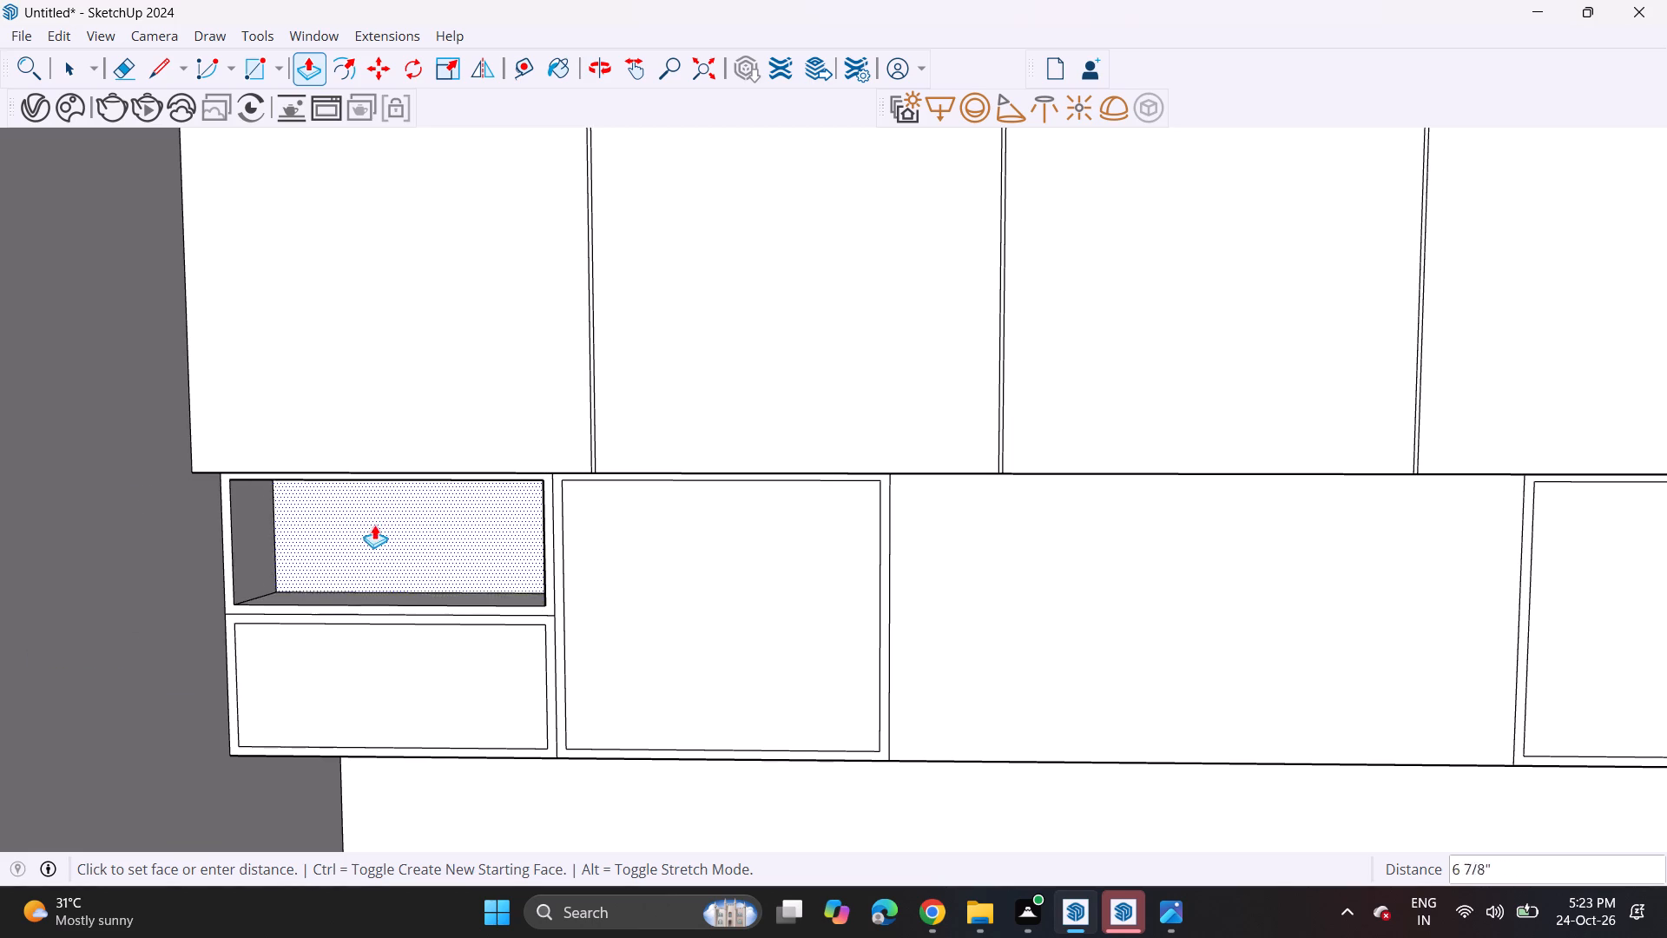
left_click(434, 509)
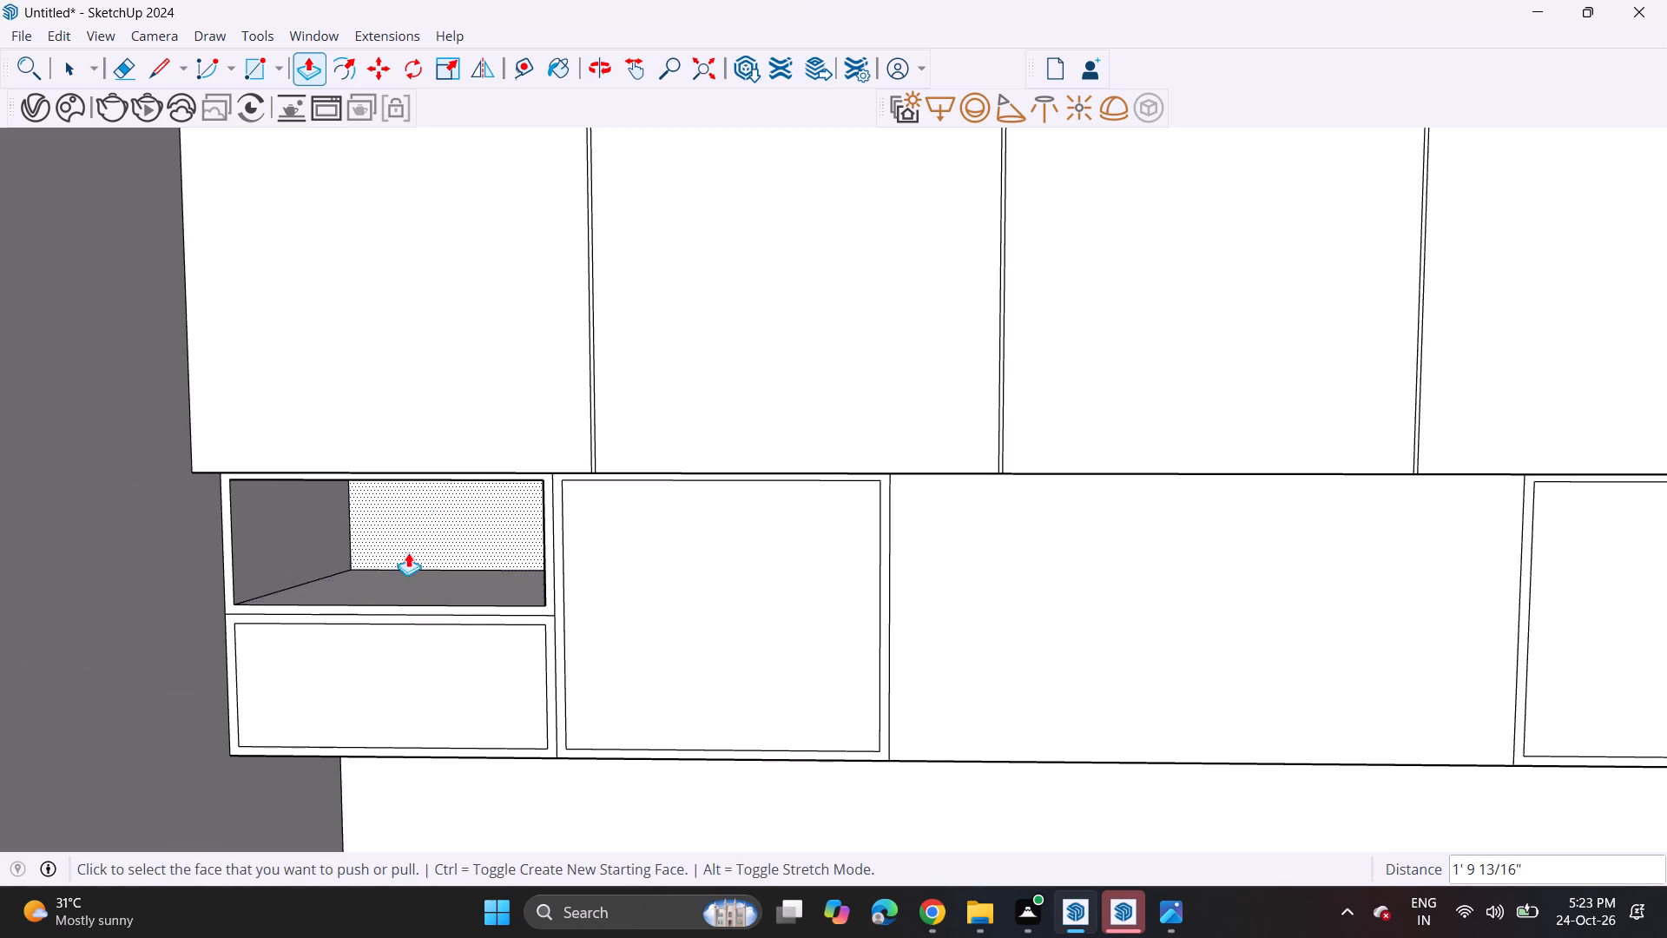
double_click(353, 658)
left_click(718, 678)
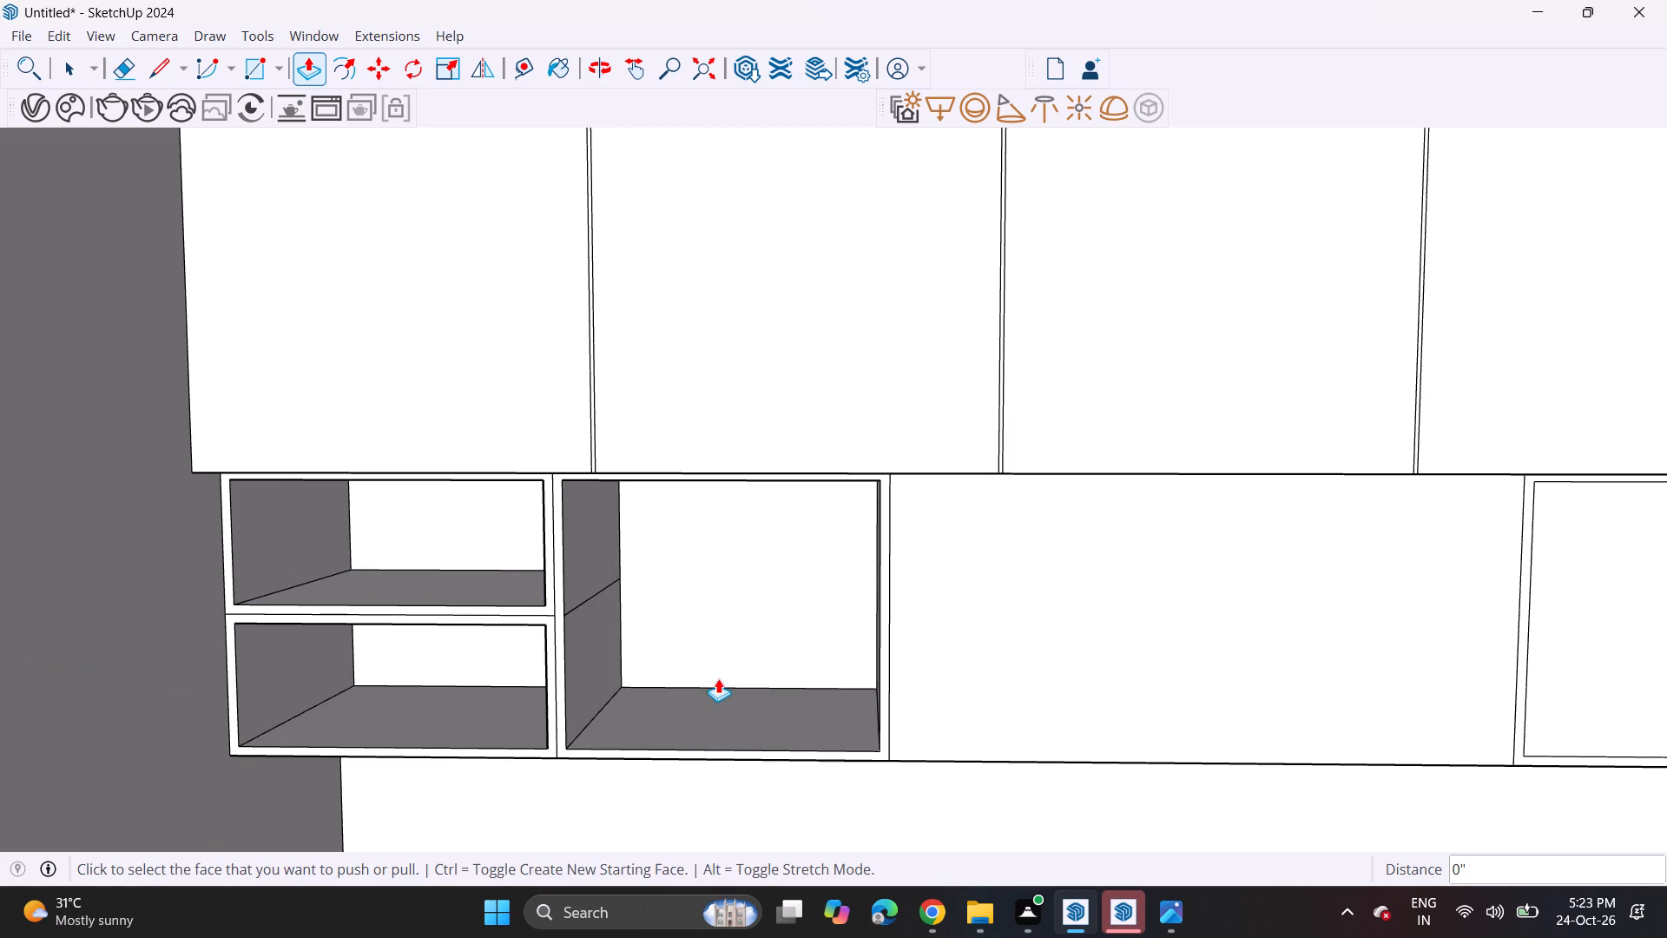
left_click(718, 678)
Push the inner faces of the right-hand wall cabinet panels, including both stacked ones, inward by the same 1' 9 13/16" depth.
scroll(705, 674, "down", 3)
middle_click_drag(696, 673, 91, 684, "shift")
scroll(91, 684, "up", 1)
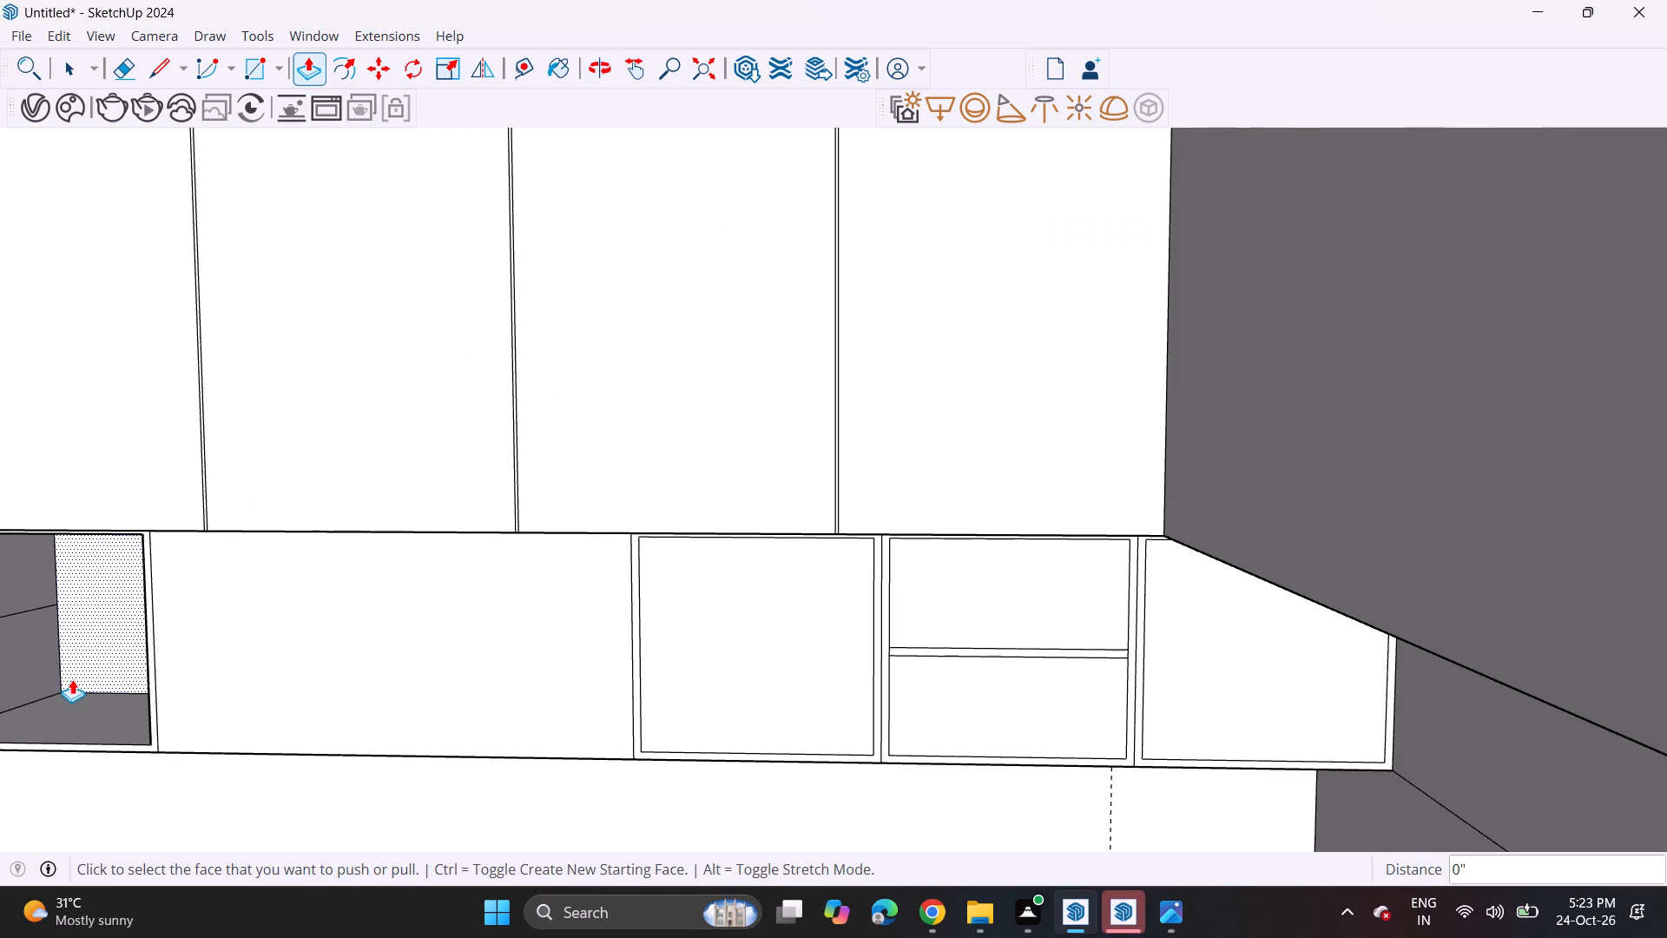
double_click(689, 654)
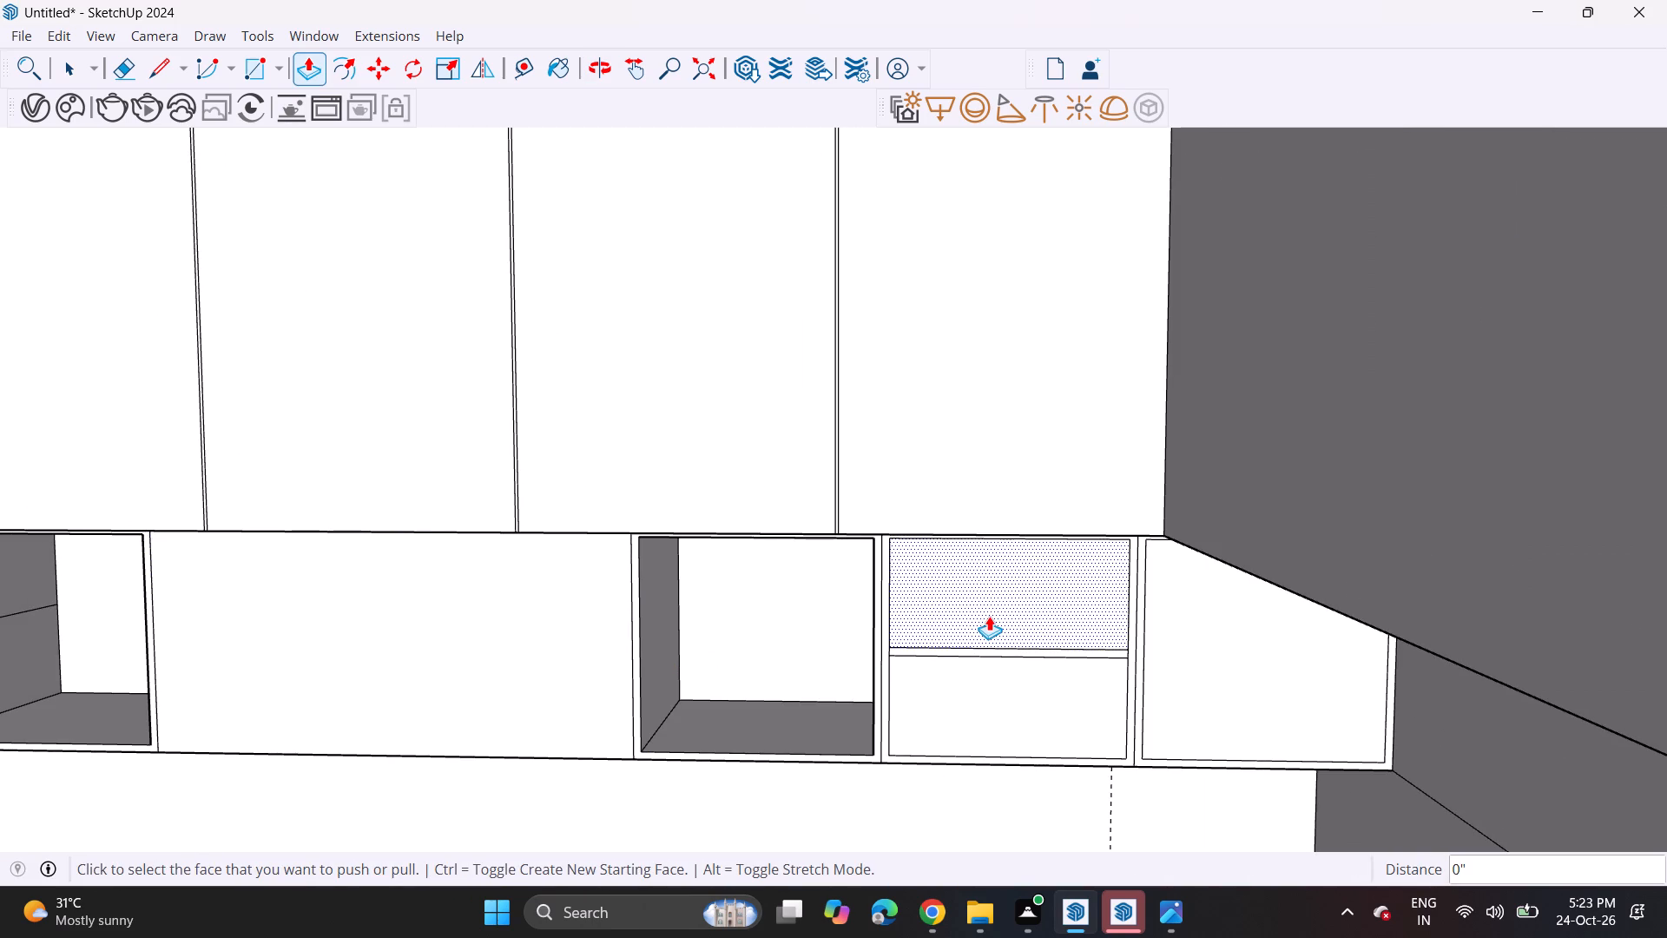
double_click(989, 616)
double_click(978, 697)
double_click(1264, 677)
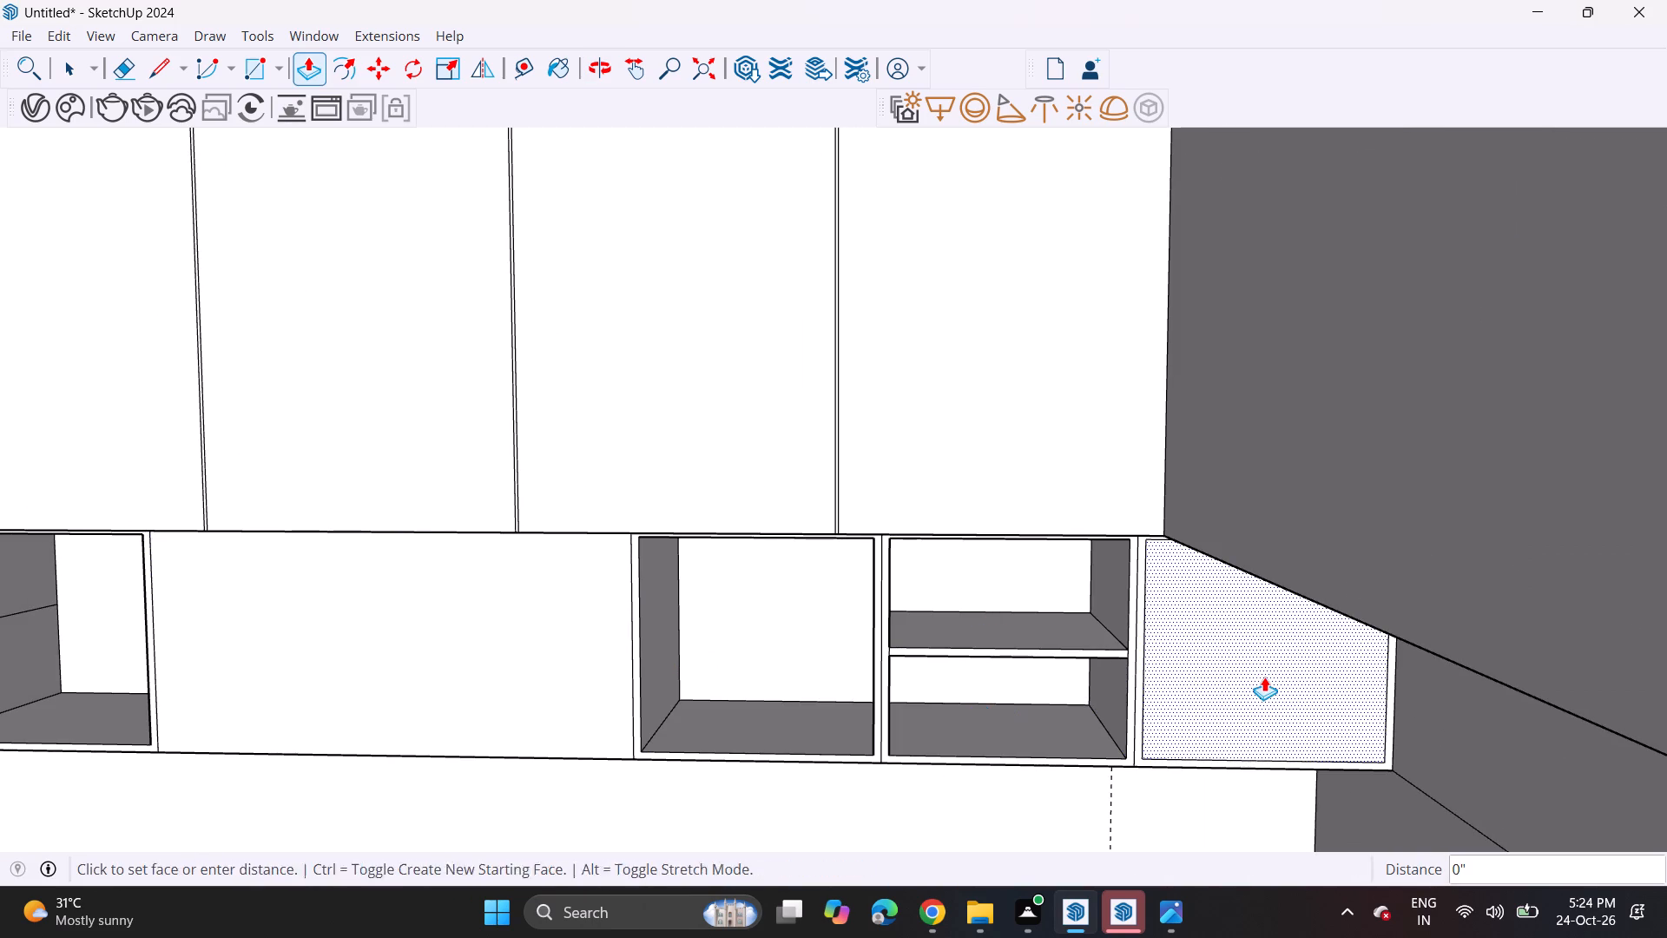
Copy the back face's top edge in the second wall cabinet compartment to its bottom edge and divide the height into 3 equal parts.
scroll(991, 689, "down", 3)
scroll(987, 689, "up", 1)
middle_click_drag(913, 690, 908, 622)
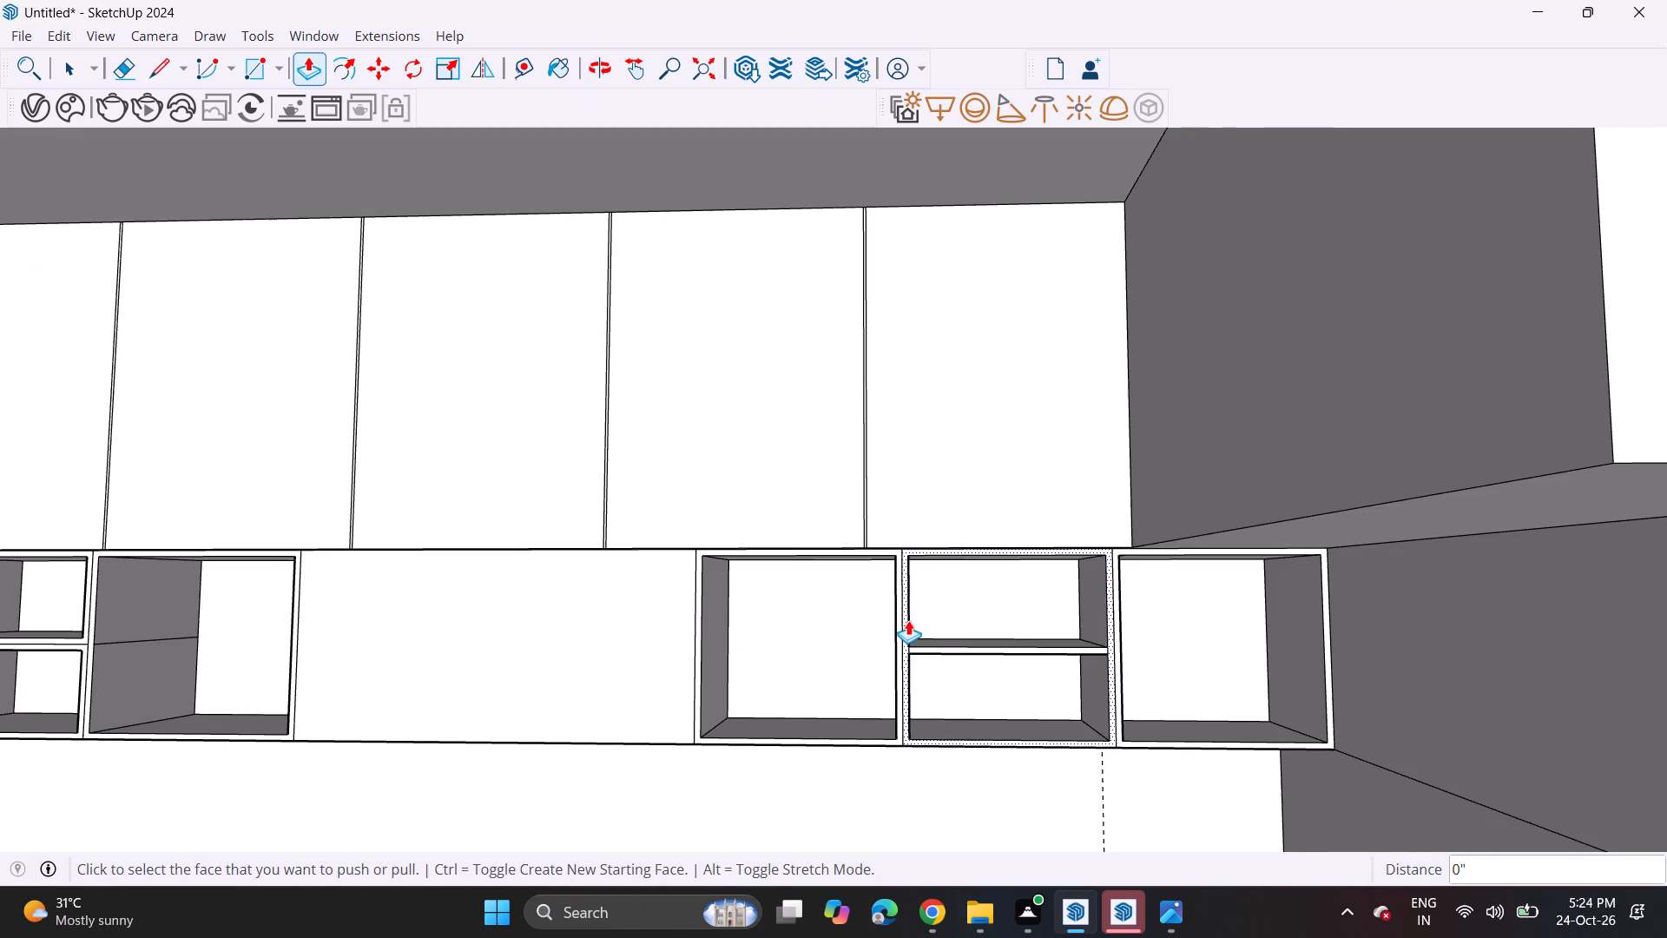
scroll(908, 620, "down", 3)
middle_click_drag(747, 631, 866, 687)
middle_click_drag(487, 677, 518, 685)
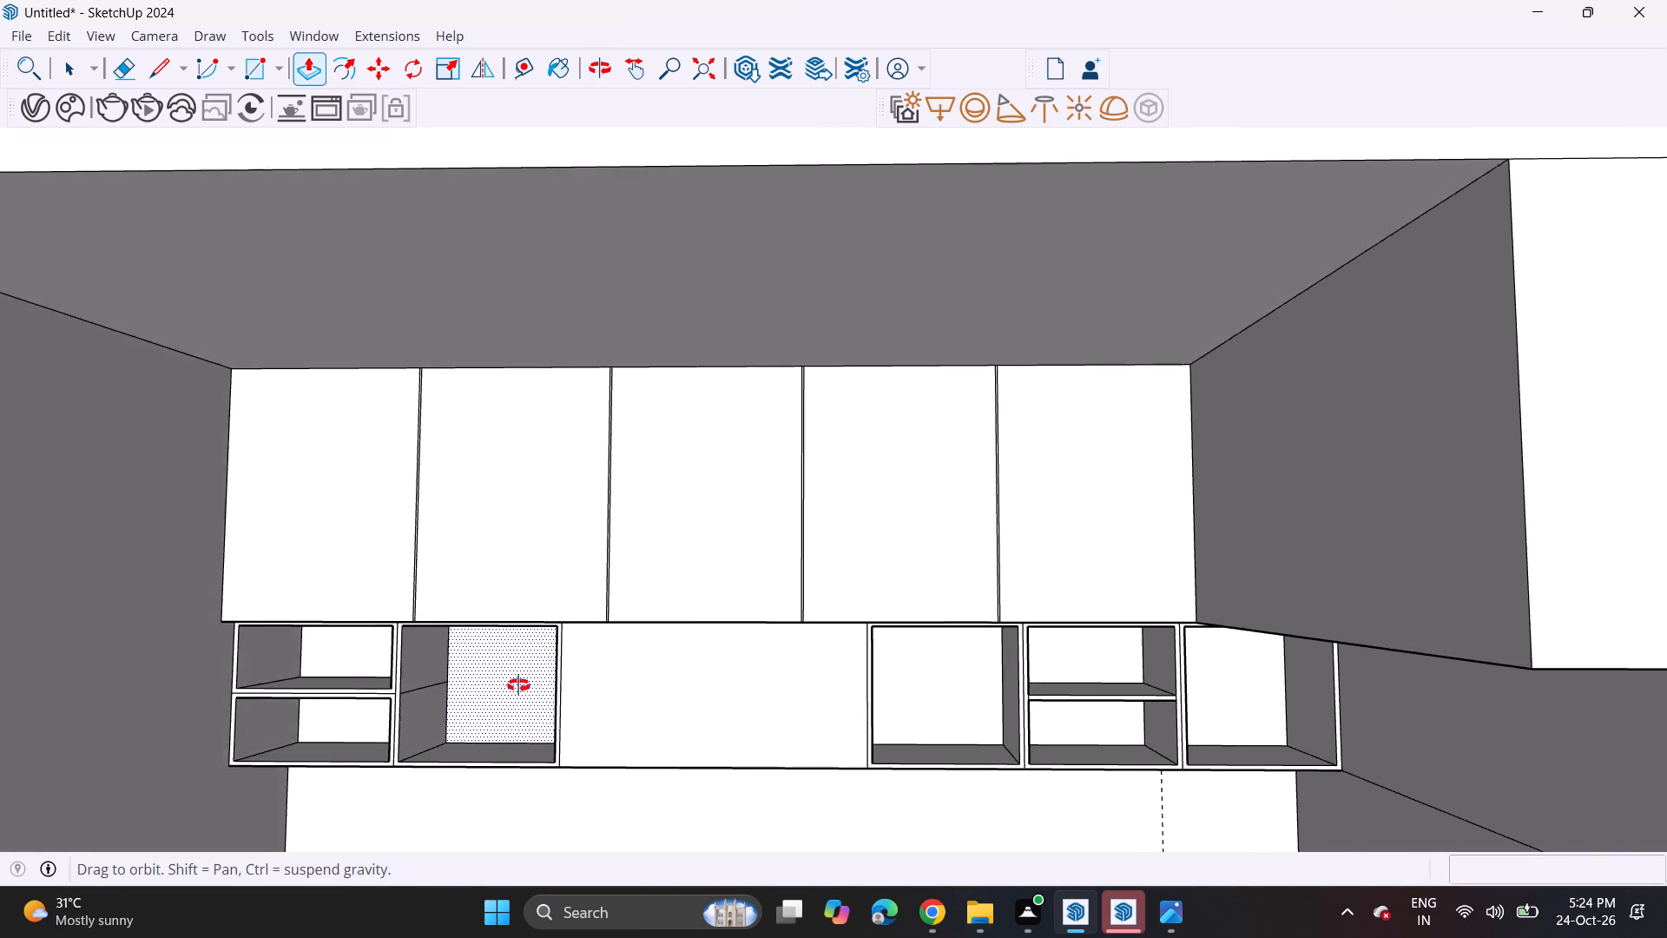
middle_click_drag(518, 685, 576, 677)
middle_click_drag(560, 679, 653, 662)
middle_click_drag(581, 692, 607, 651)
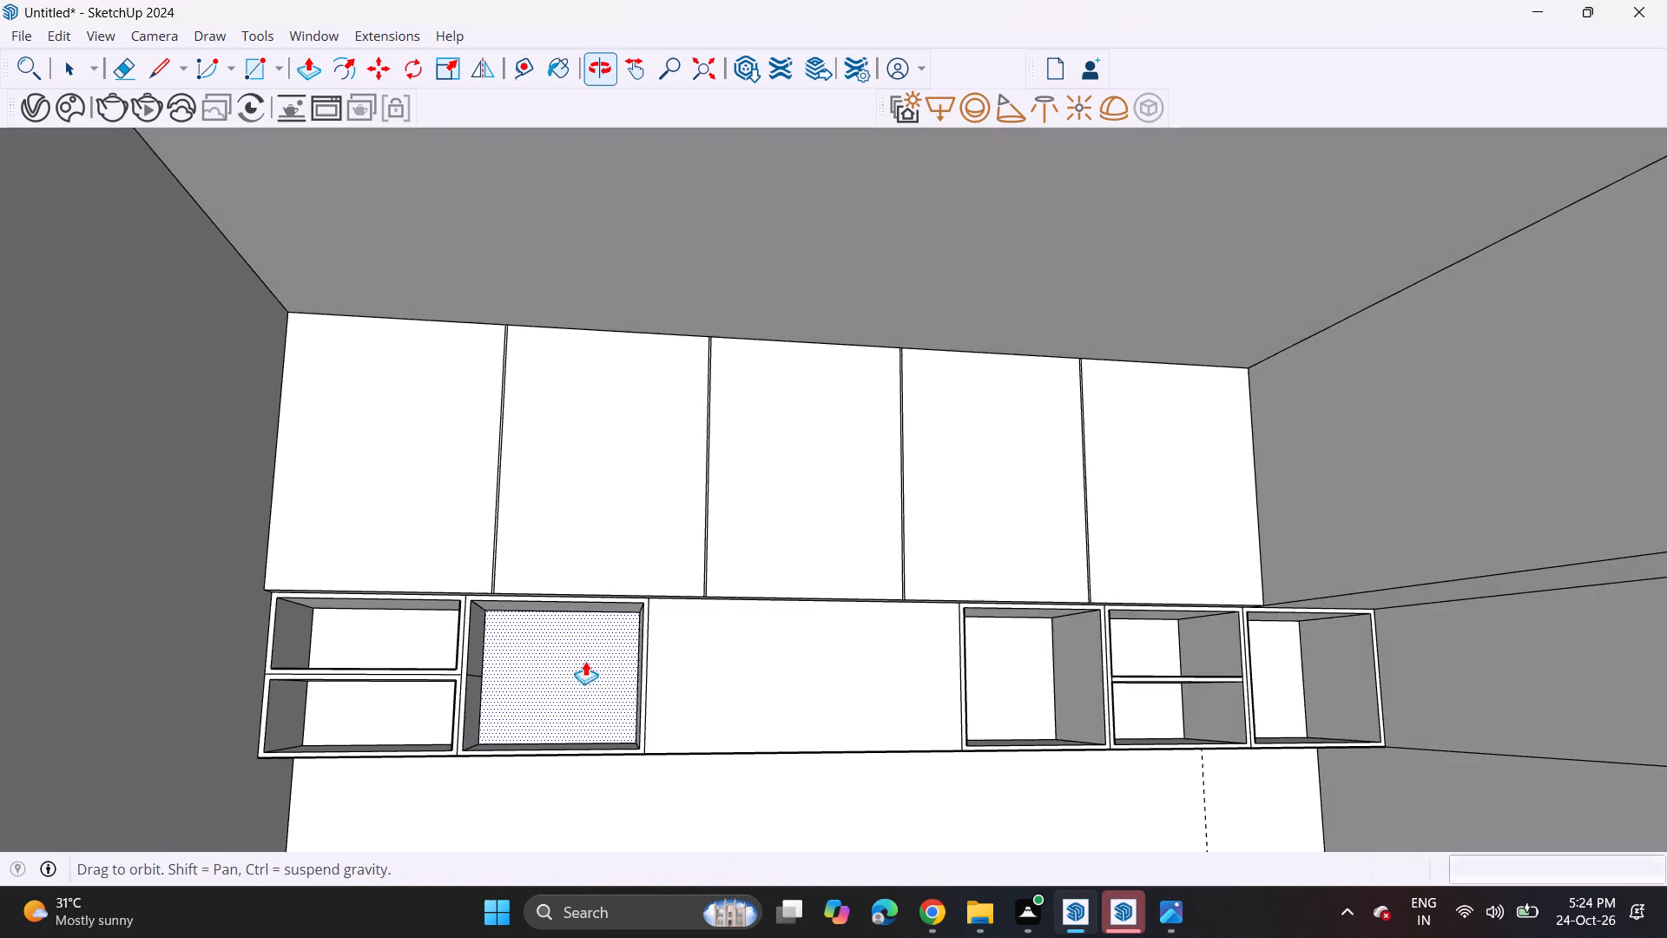
scroll(570, 671, "up", 8)
key("space")
left_click(573, 580)
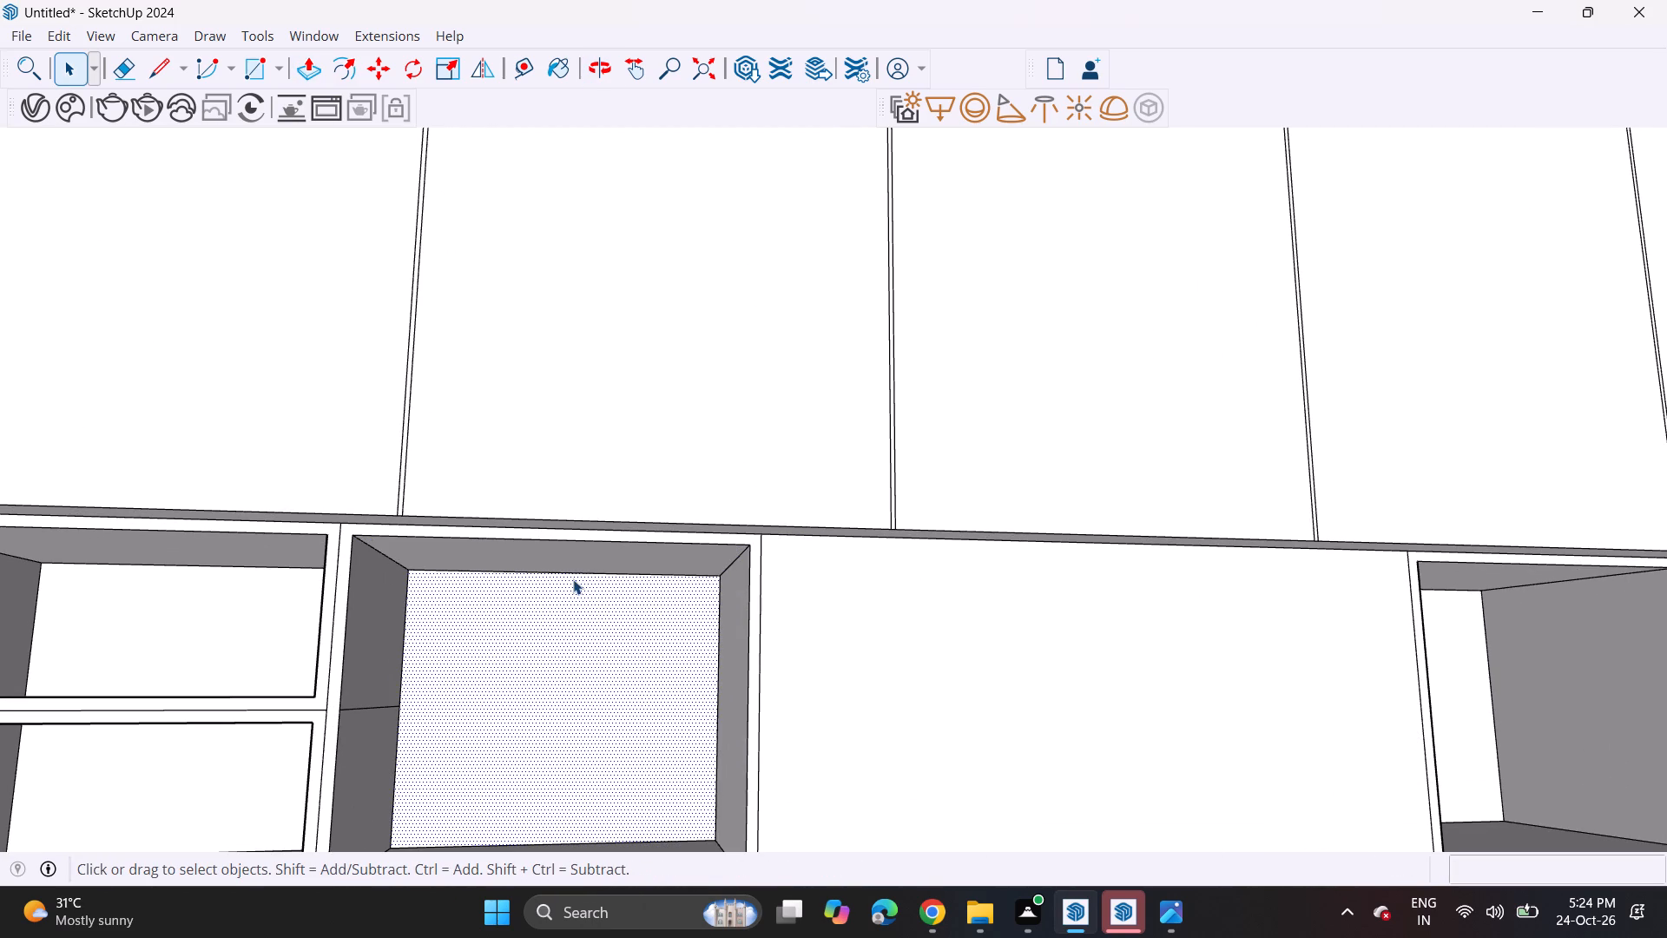
left_click(573, 580)
left_click(576, 571)
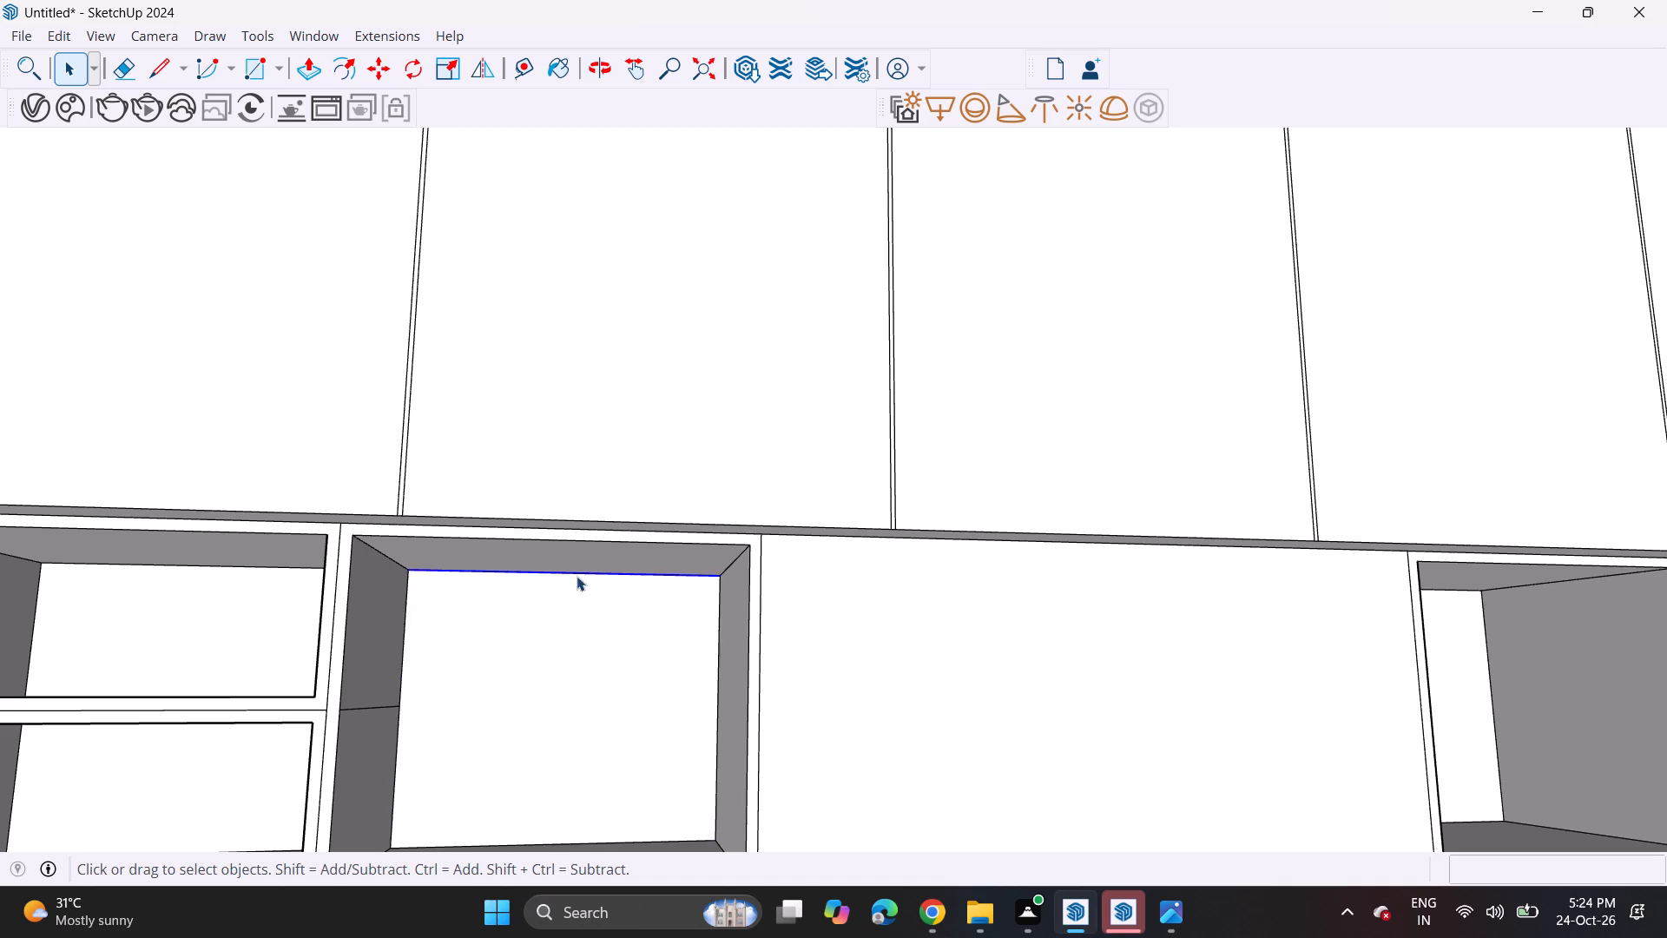
scroll(575, 585, "down", 3)
middle_click_drag(567, 620, 582, 486, "shift")
scroll(583, 486, "up", 1, "shift")
scroll(583, 486, "down", 1, "shift")
scroll(583, 484, "up", 1)
middle_click_drag(583, 485, 615, 536)
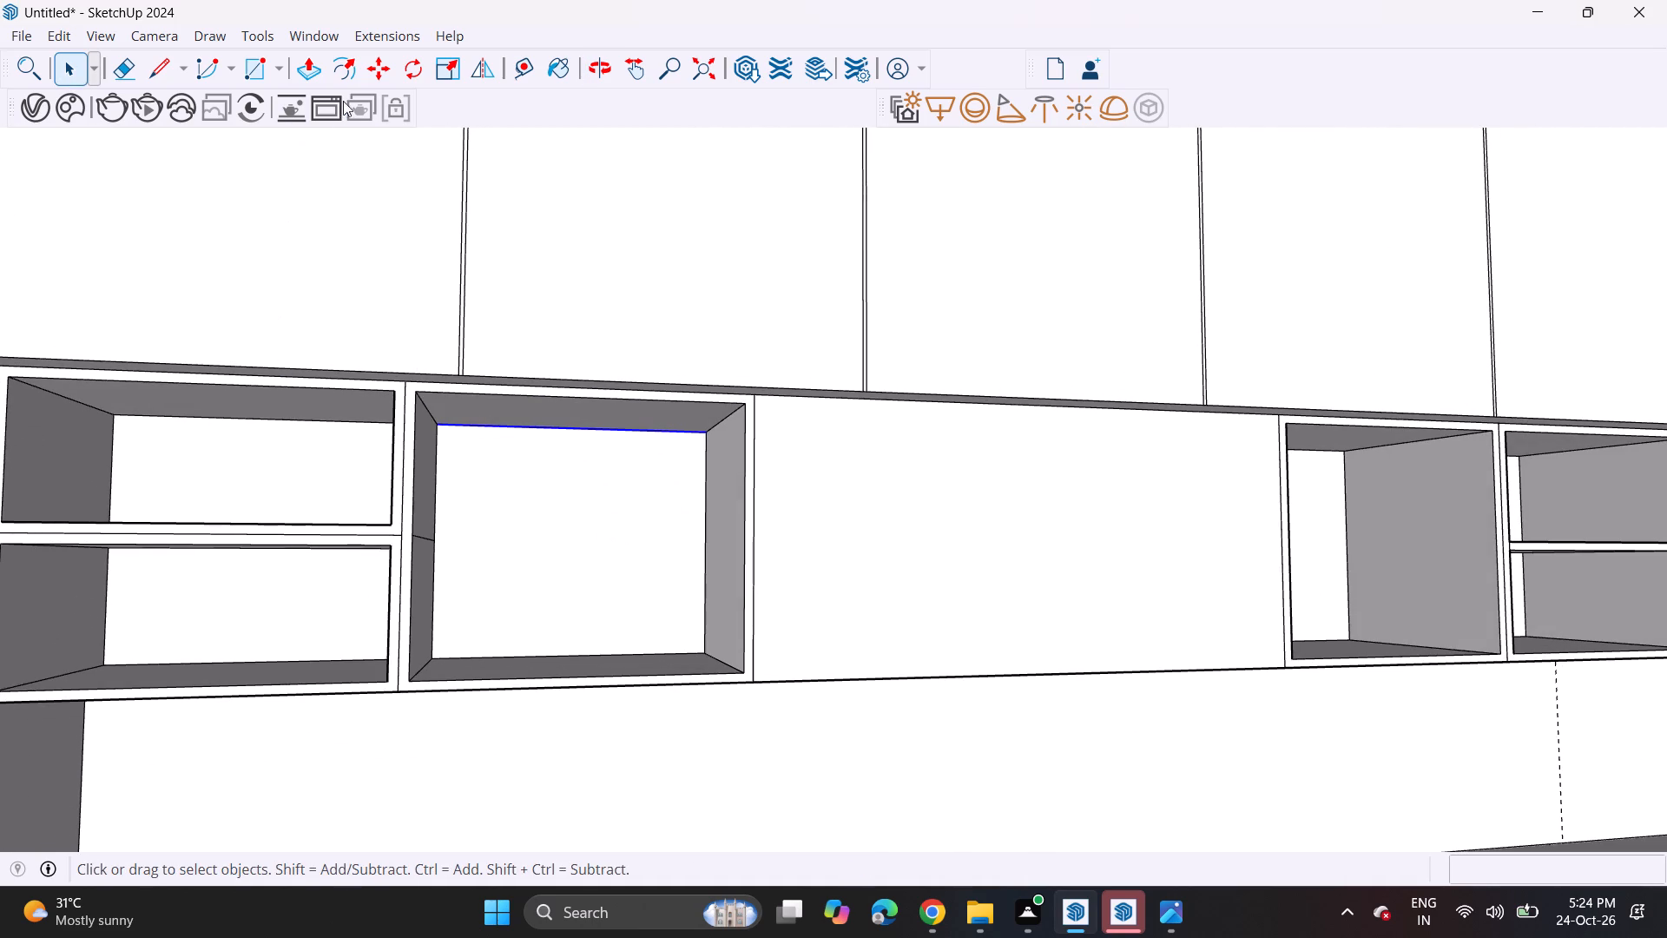
left_click(383, 60)
scroll(602, 474, "up", 3)
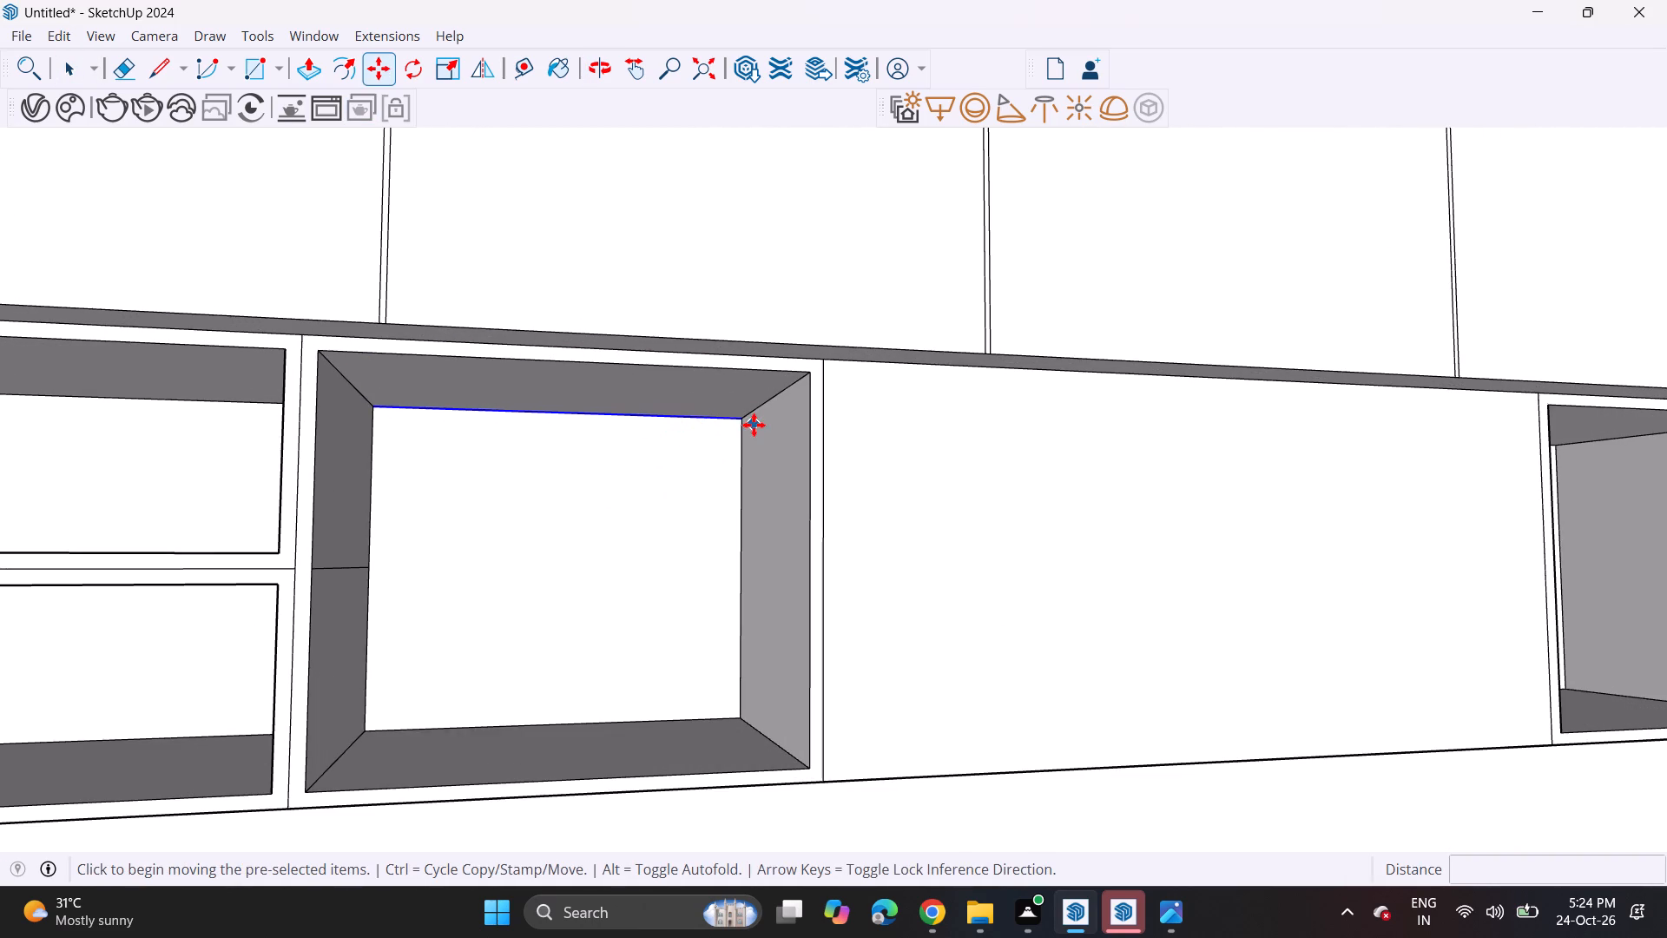
left_click(741, 419)
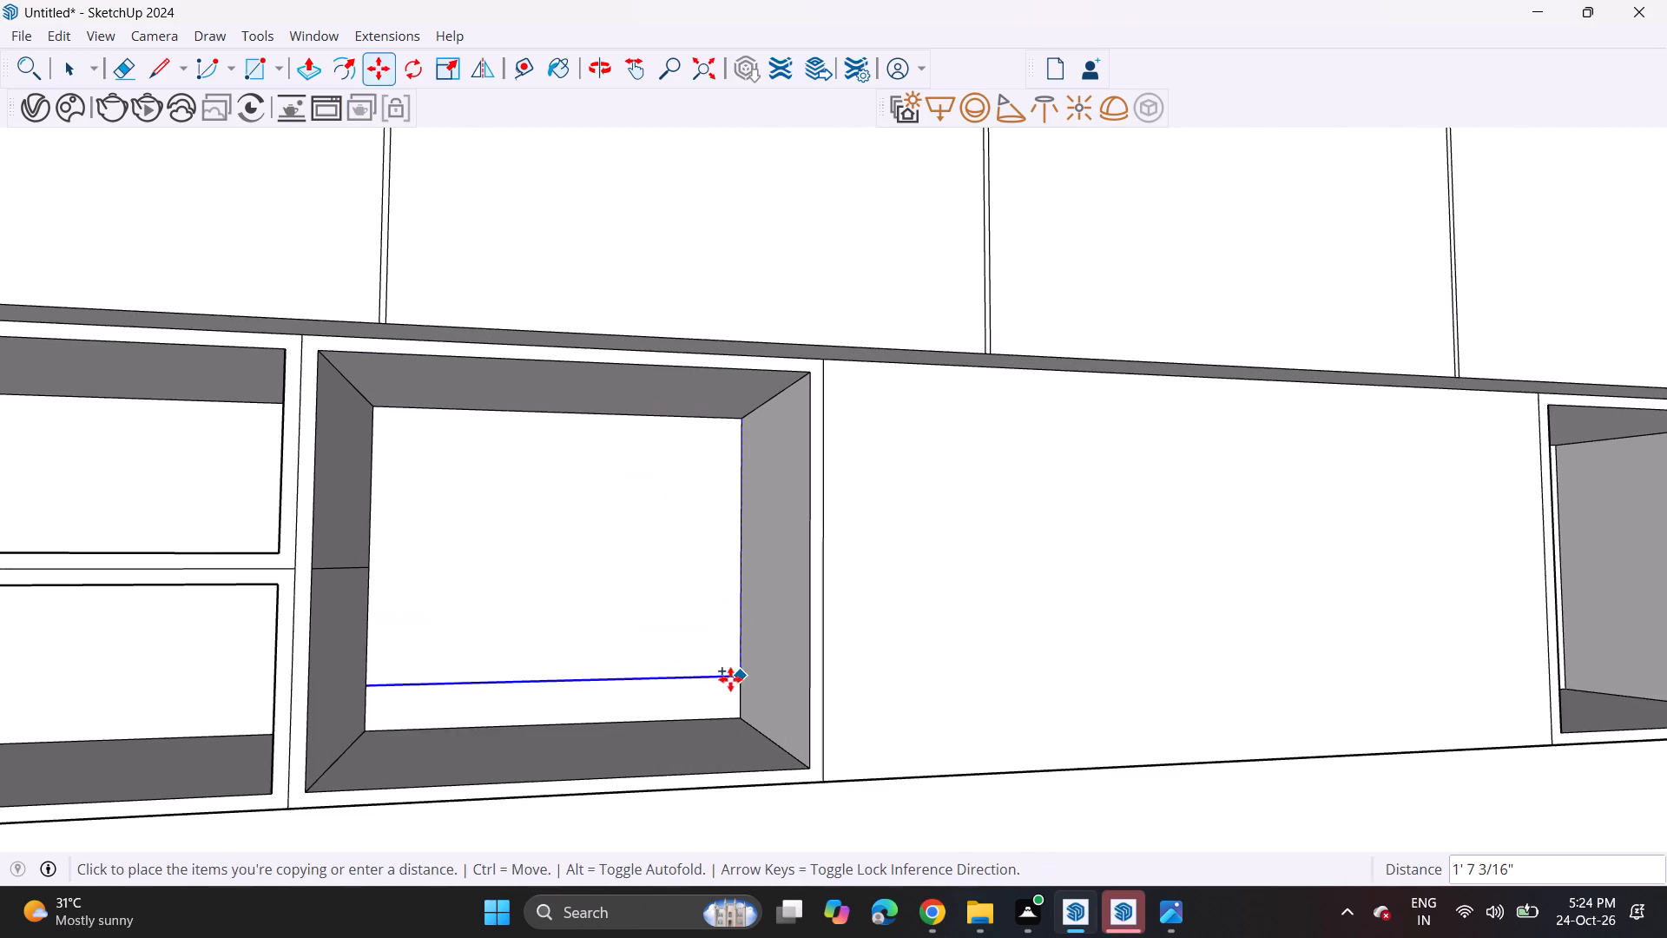
left_click(743, 726)
key("slash")
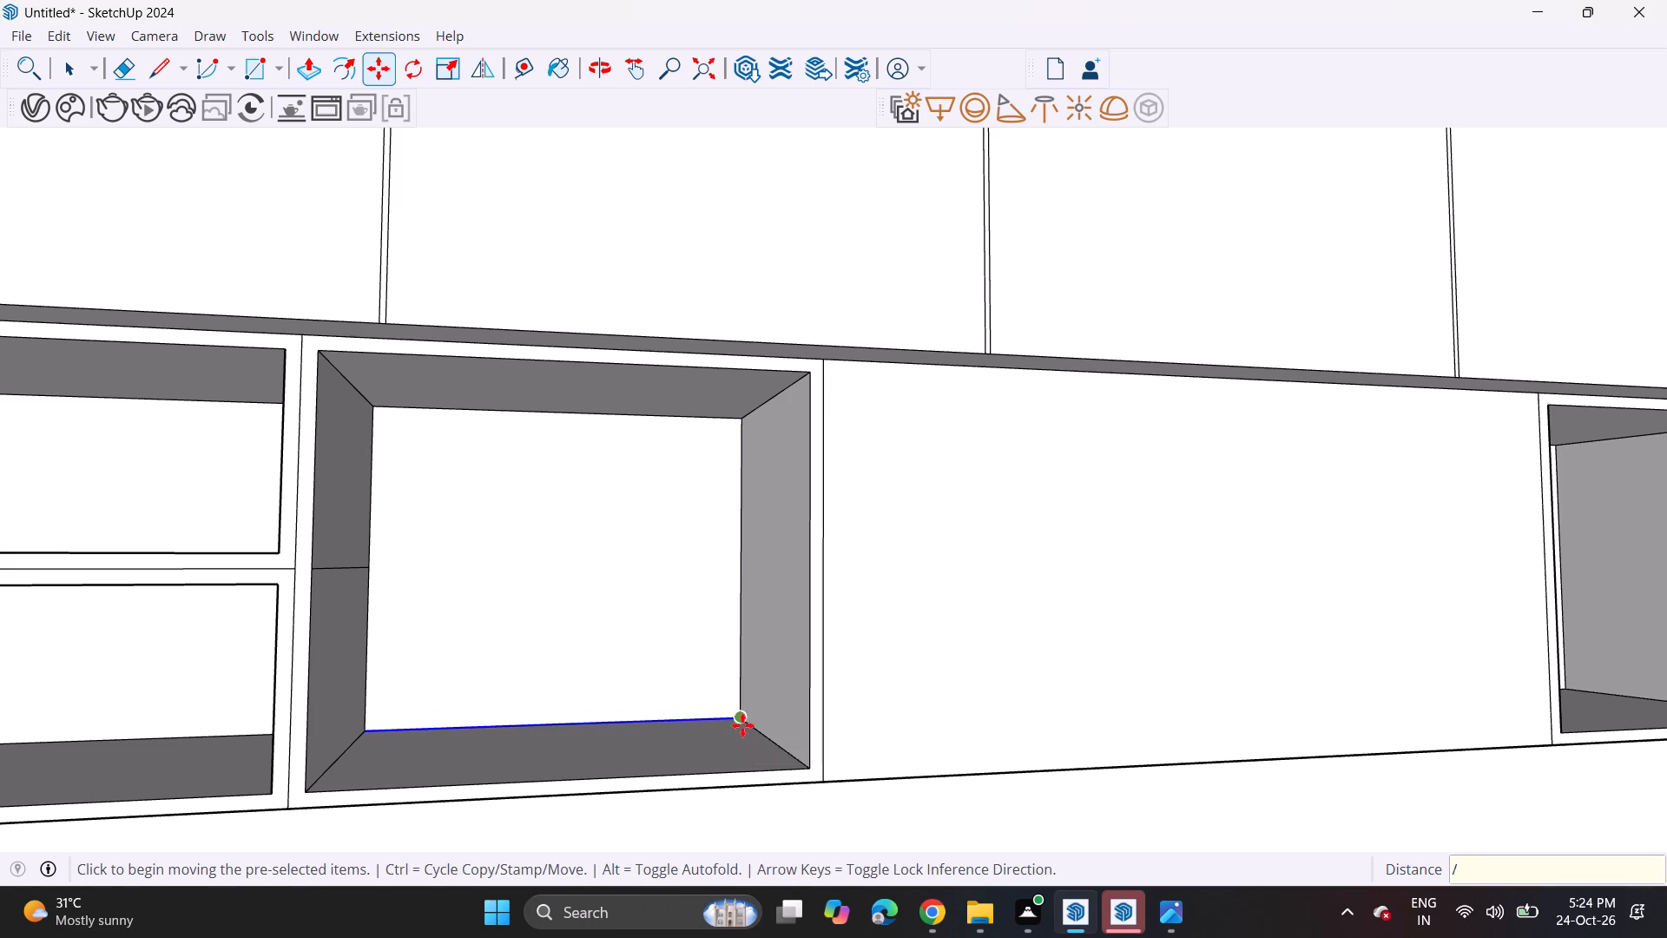
key("3")
key("Return")
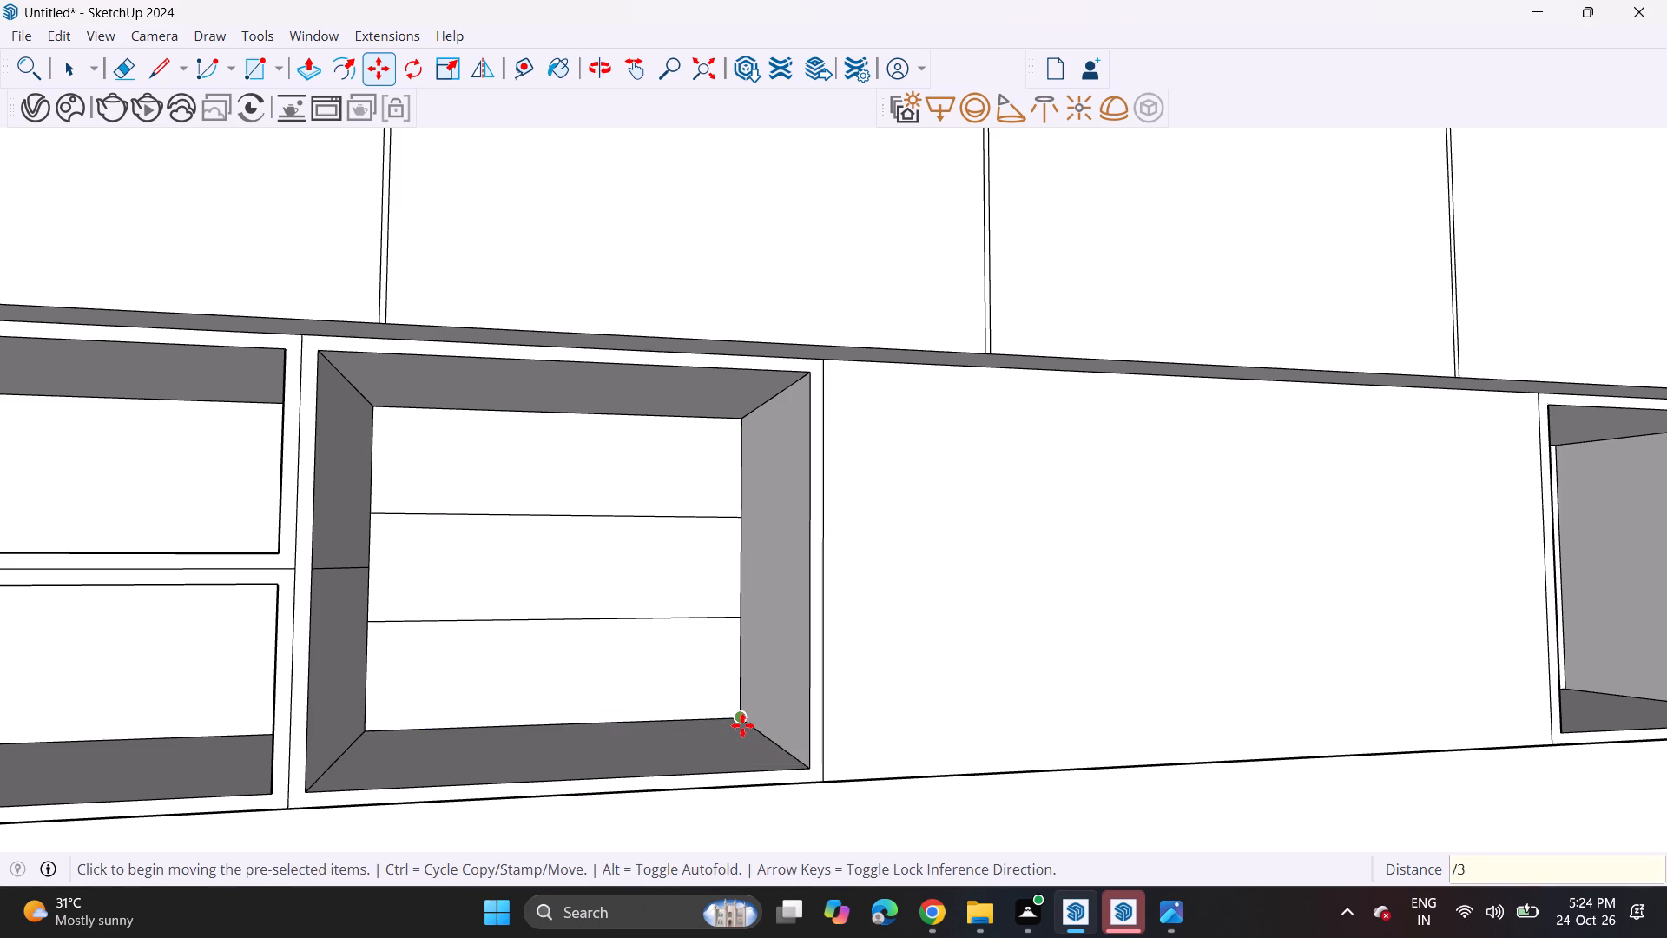
Copy the two dividing lines on the second compartment's back face downward by about 13/16" to outline the shelf thicknesses.
key("space")
key("space")
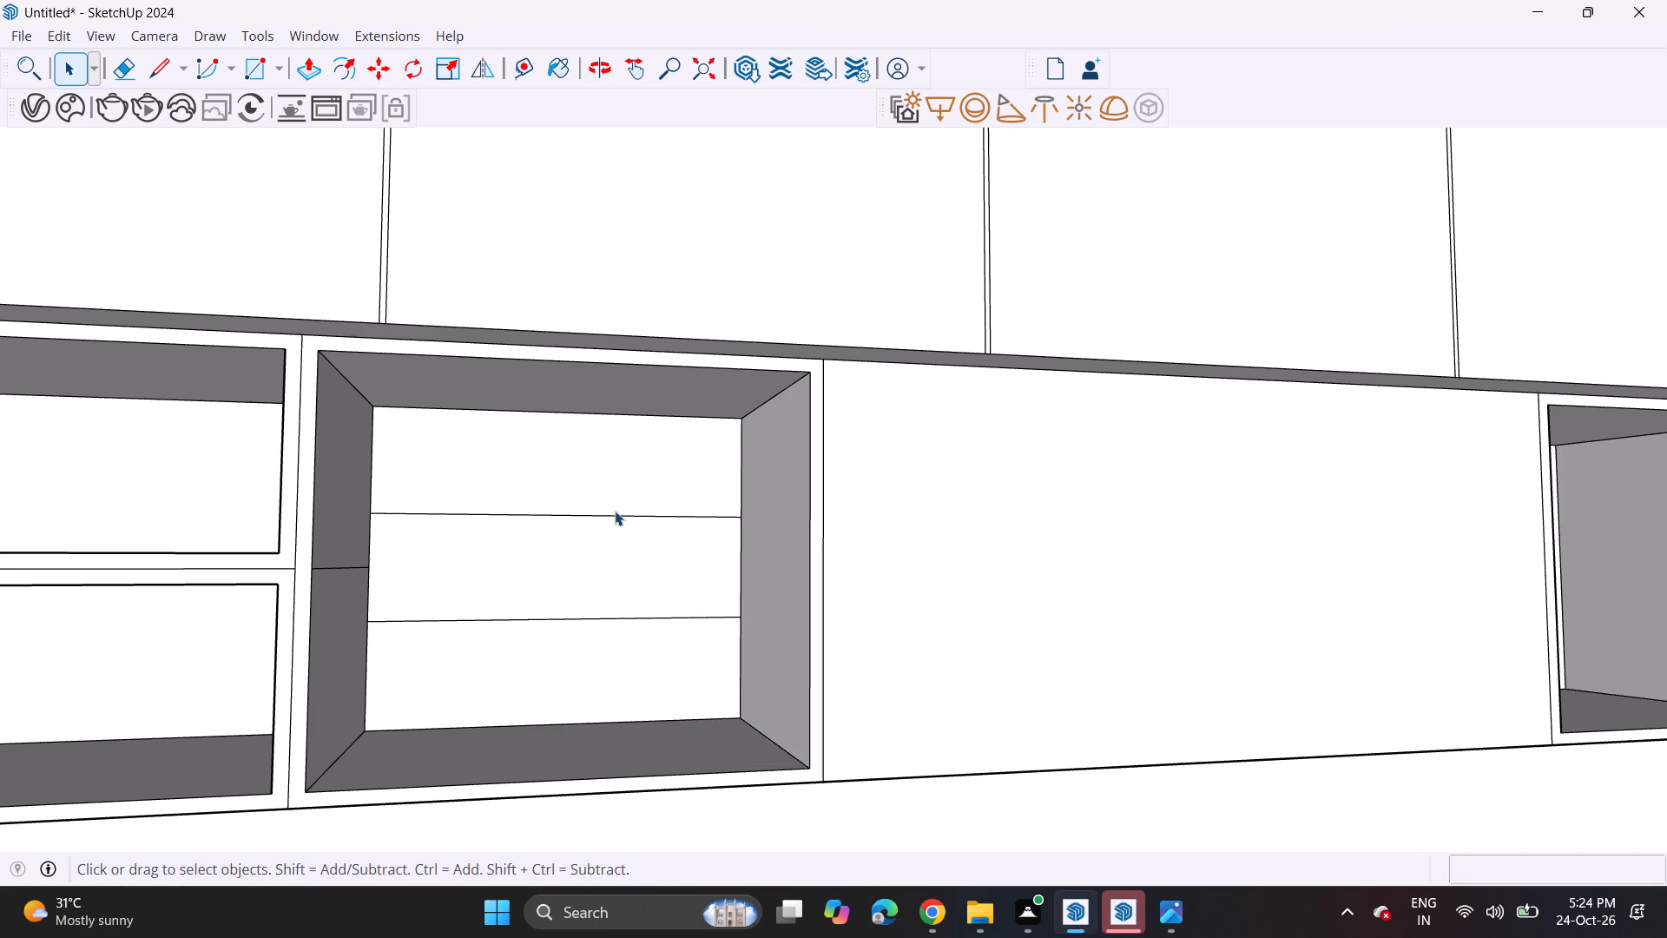
left_click(615, 511)
left_click(616, 522)
left_click(618, 521)
left_click(622, 510)
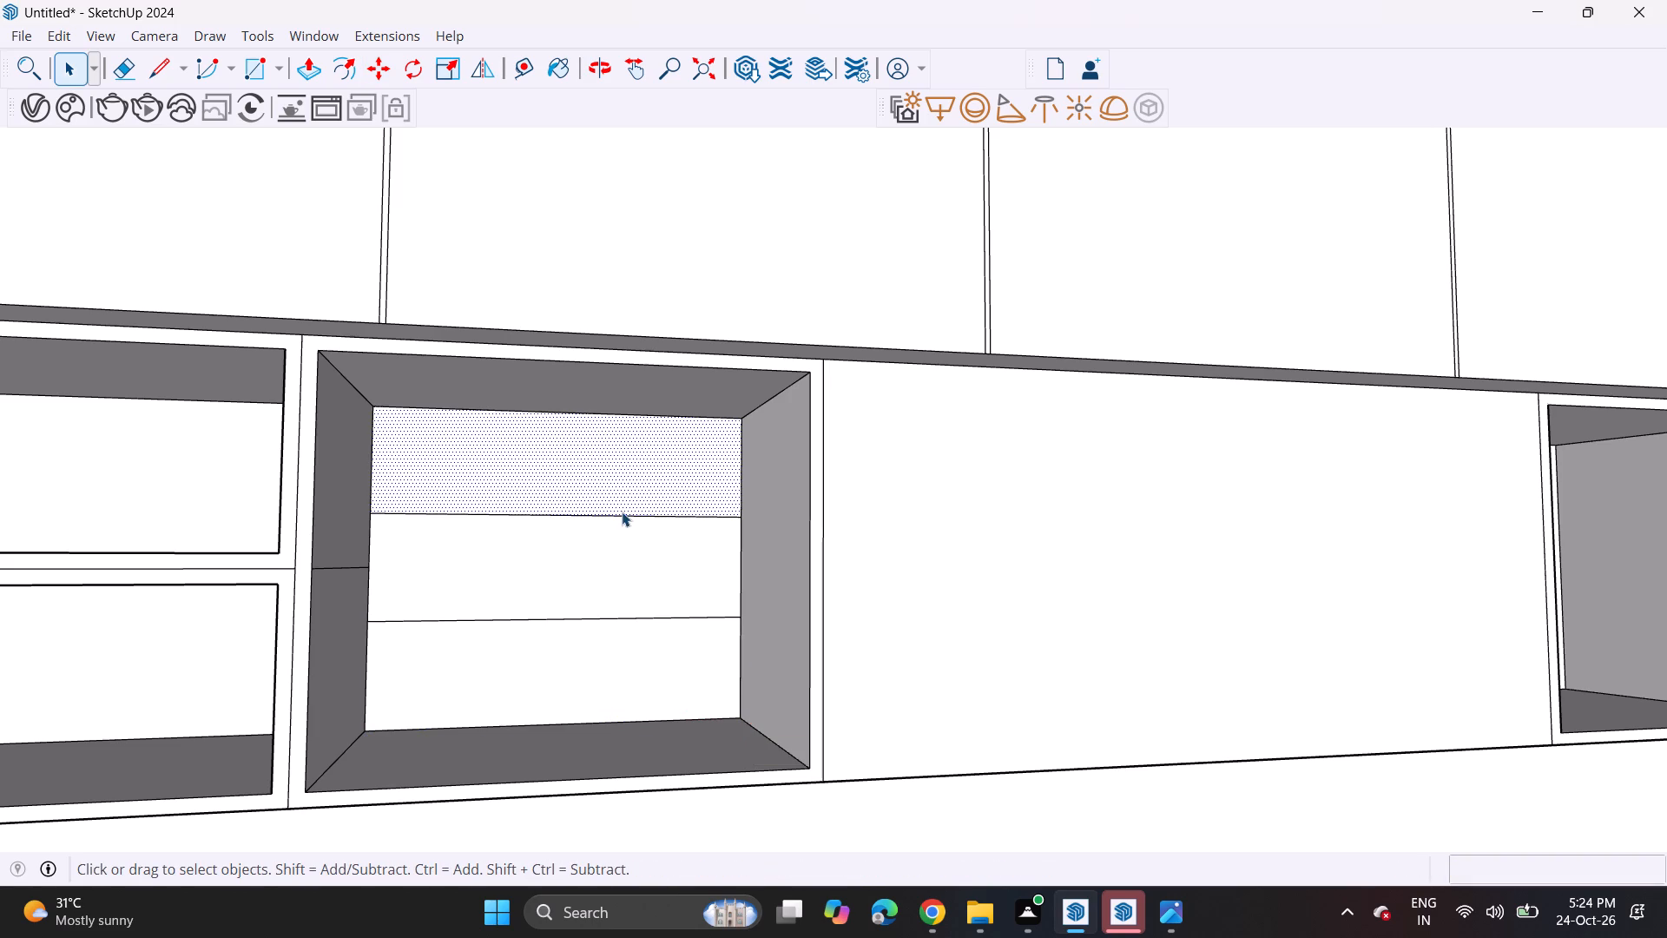
left_click(625, 513)
left_click(642, 621, "ctrl")
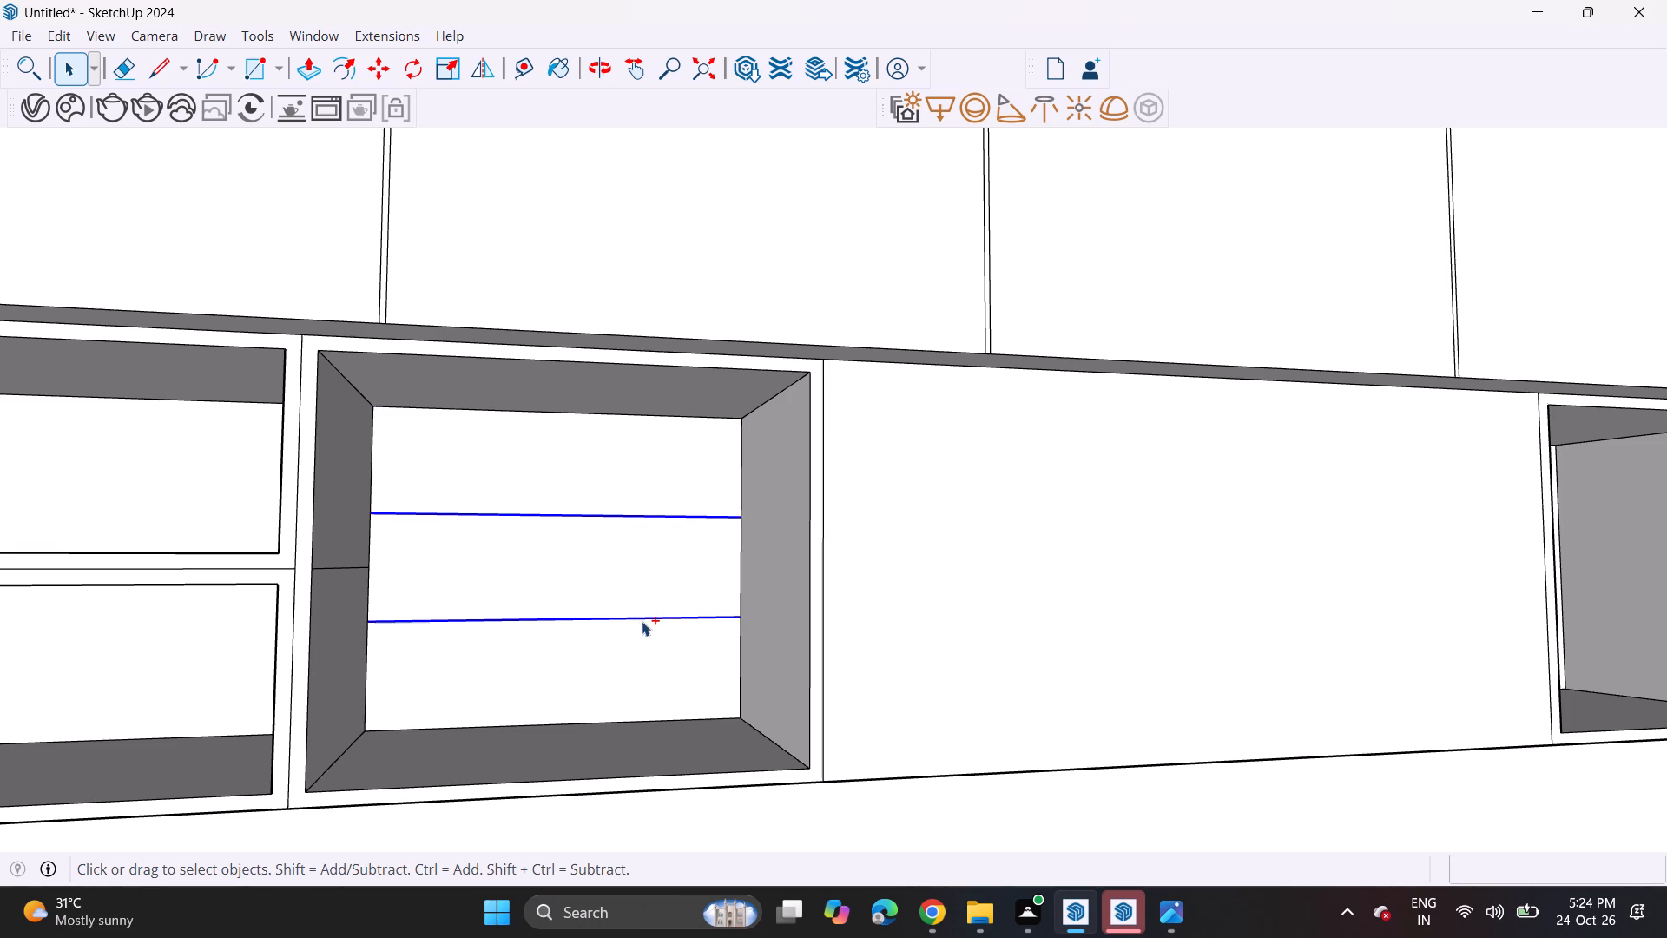
scroll(723, 540, "up", 3)
key("m")
scroll(771, 478, "up", 7)
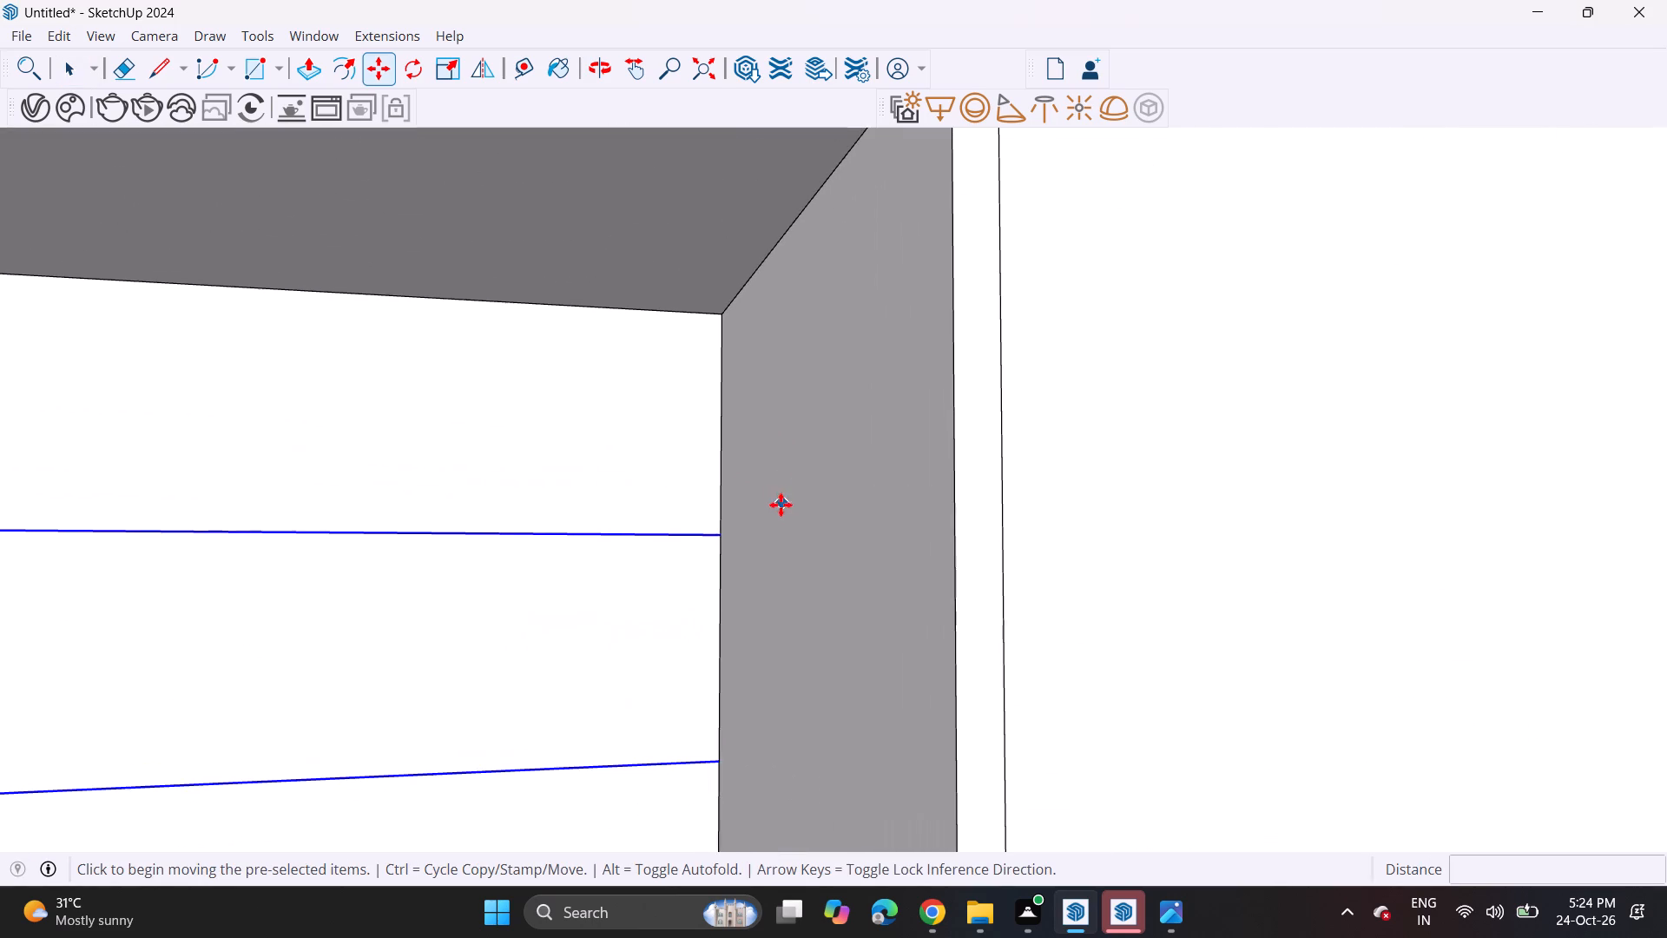
left_click(721, 543)
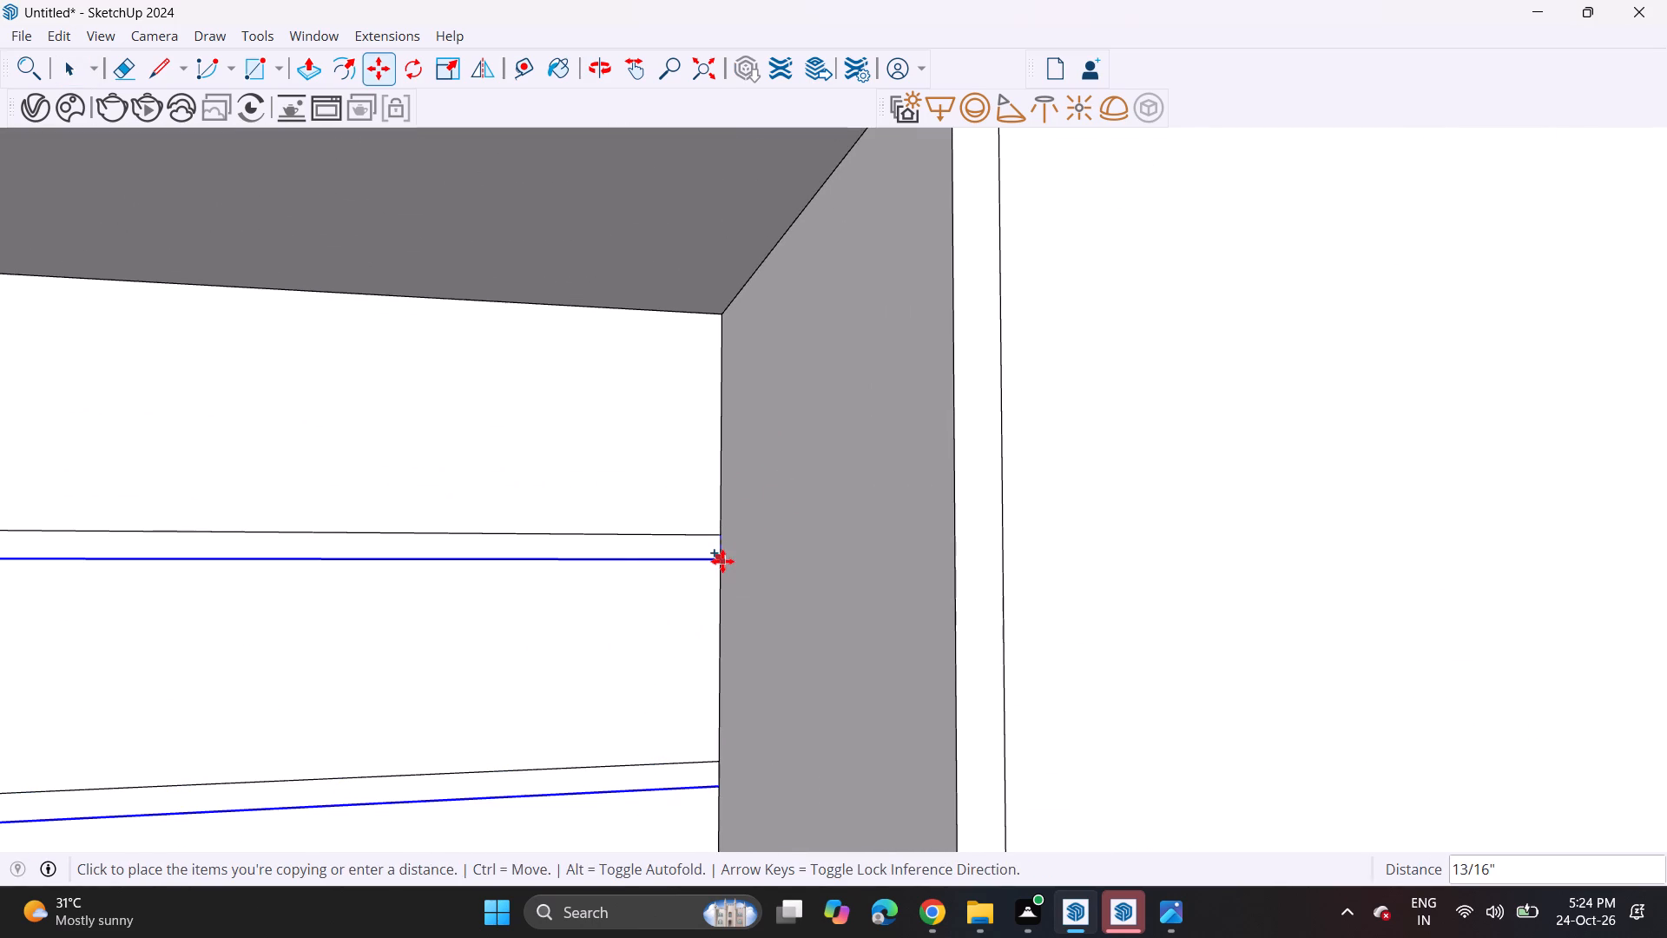
left_click(722, 561)
scroll(560, 580, "down", 9)
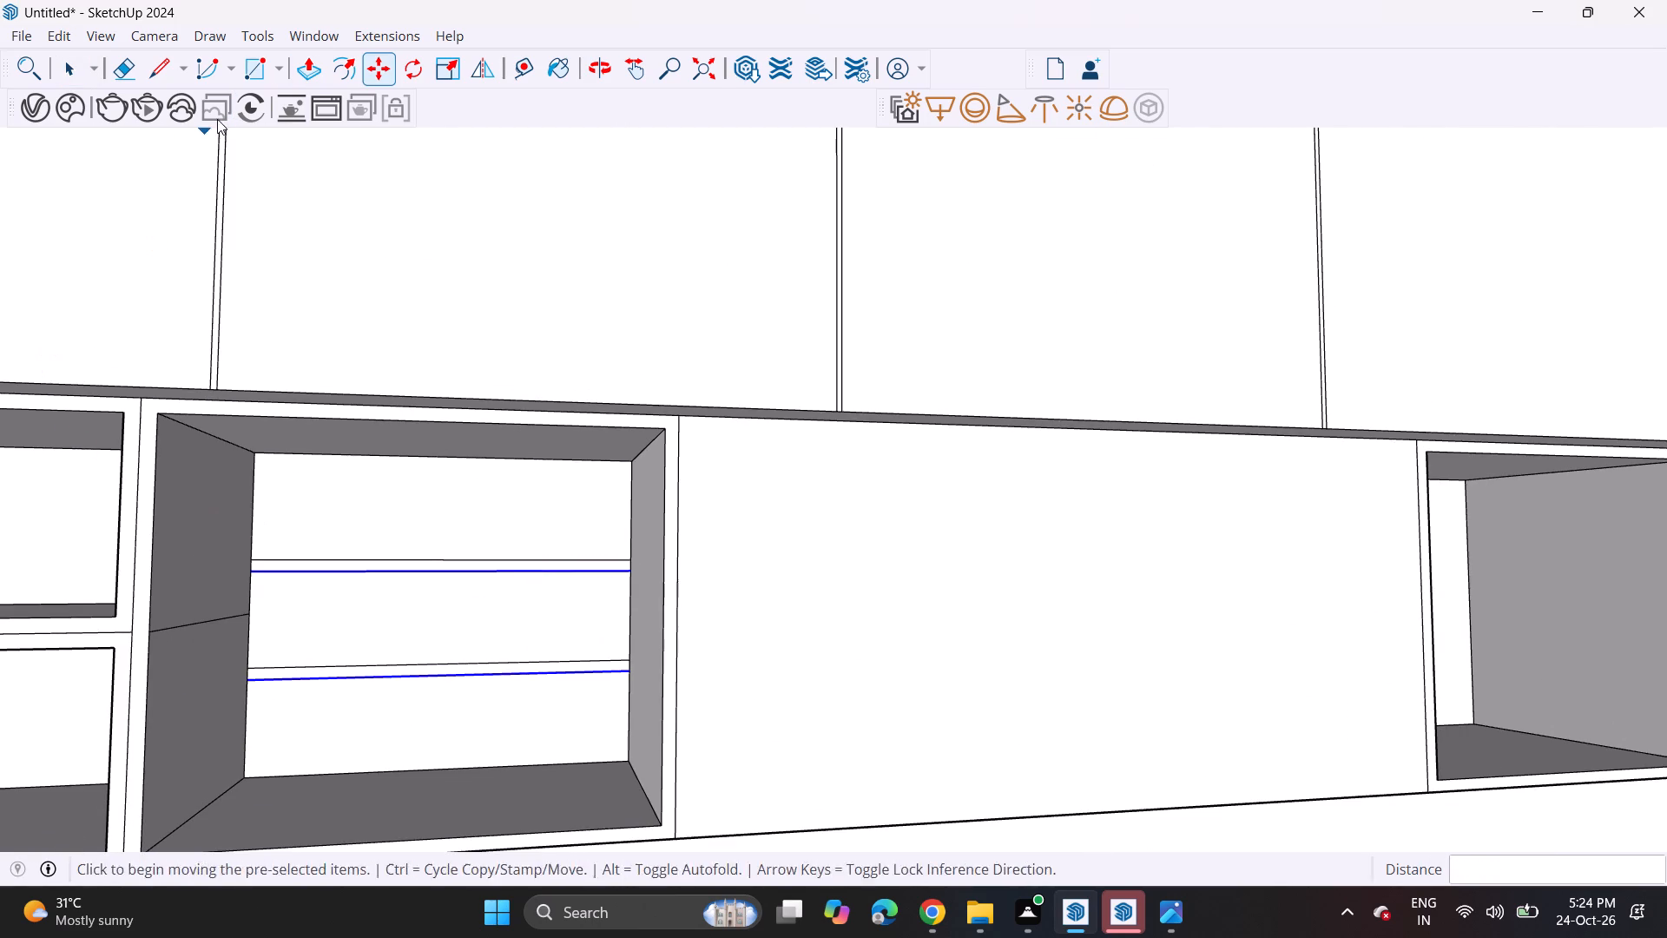
Erase the stray horizontal edge across the left side wall of the second compartment.
left_click(126, 79)
left_click_drag(180, 602, 187, 638)
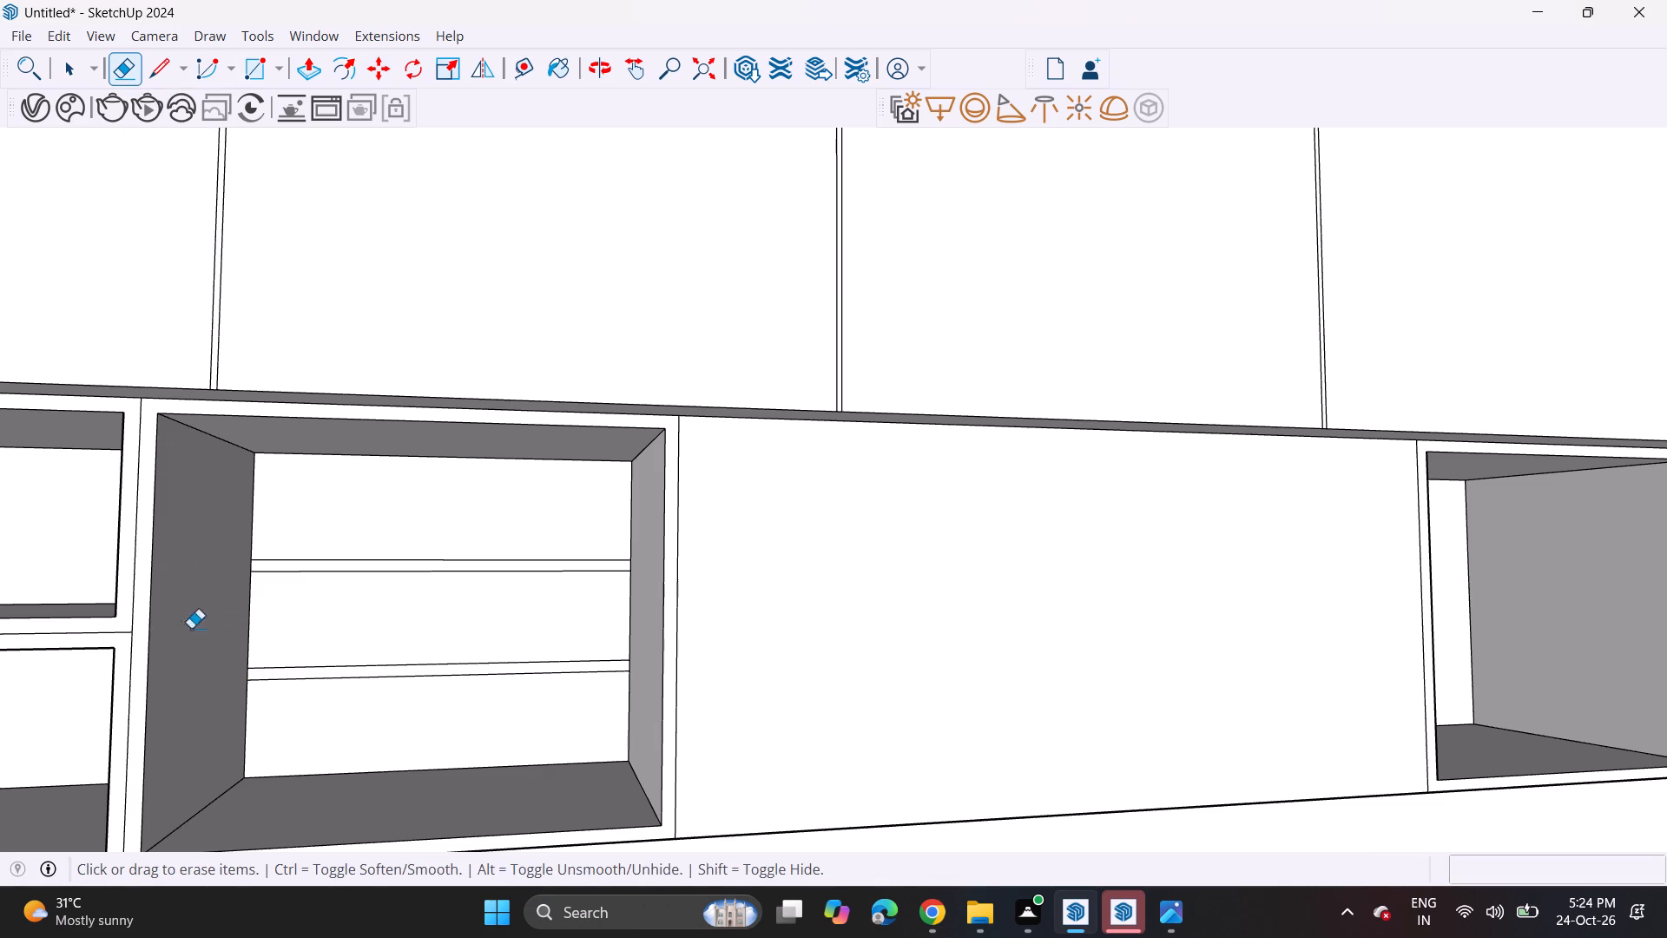
Pull both thin shelf strips in the second compartment forward by about 1' 7" to form two shelves.
left_click(306, 55)
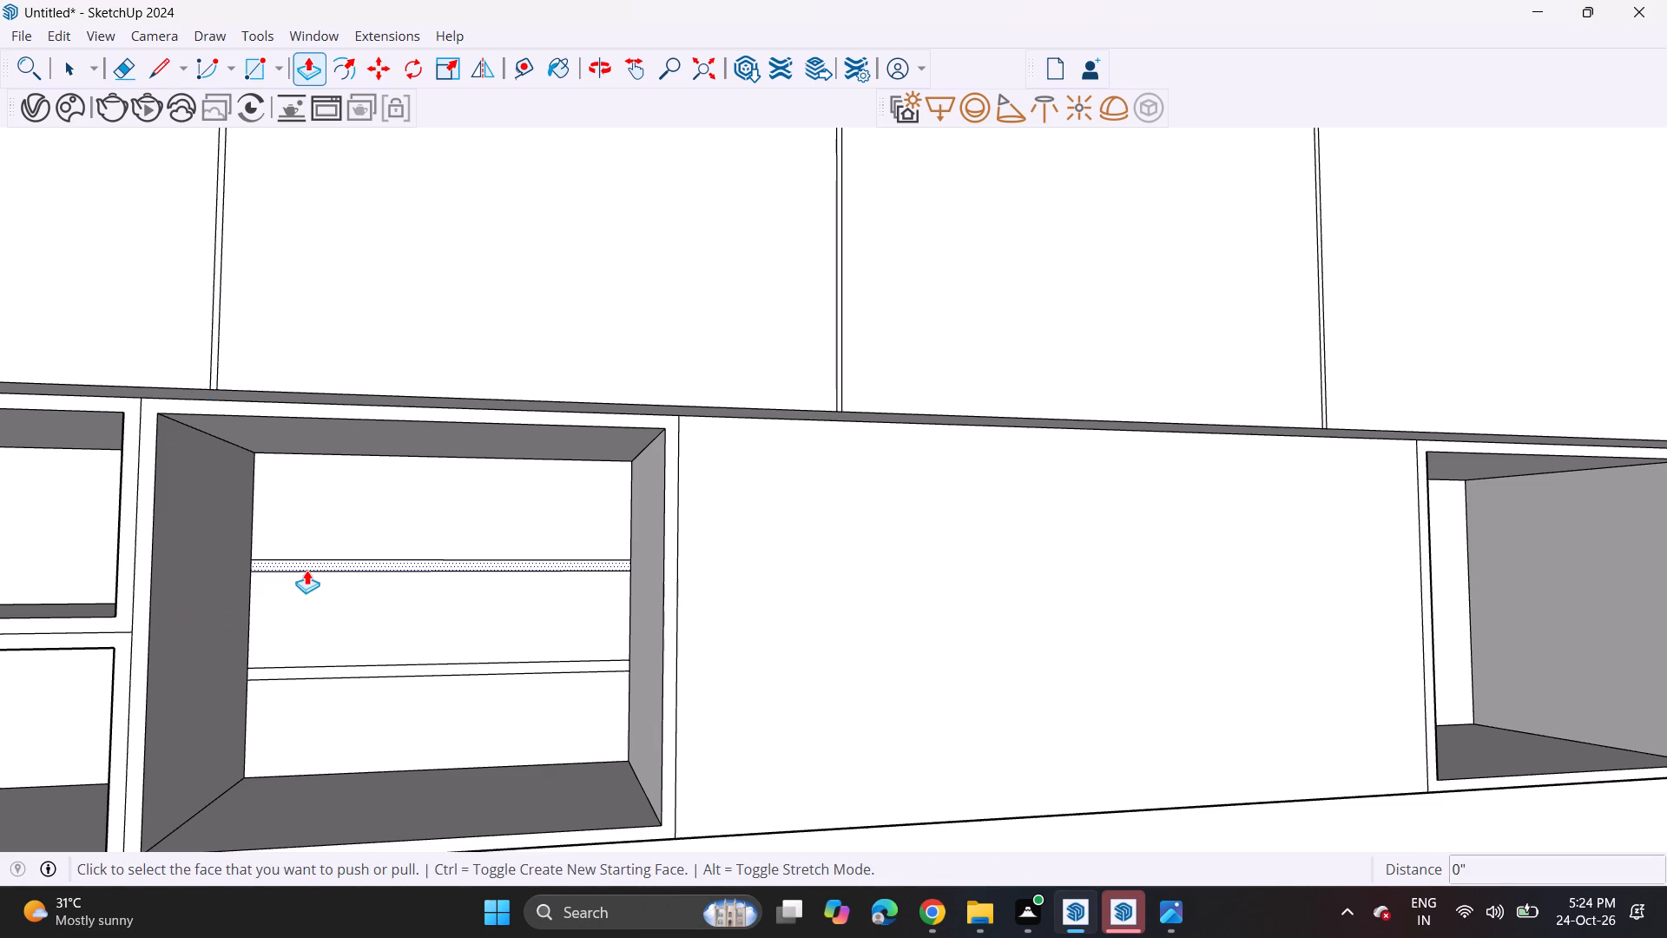
left_click(306, 570)
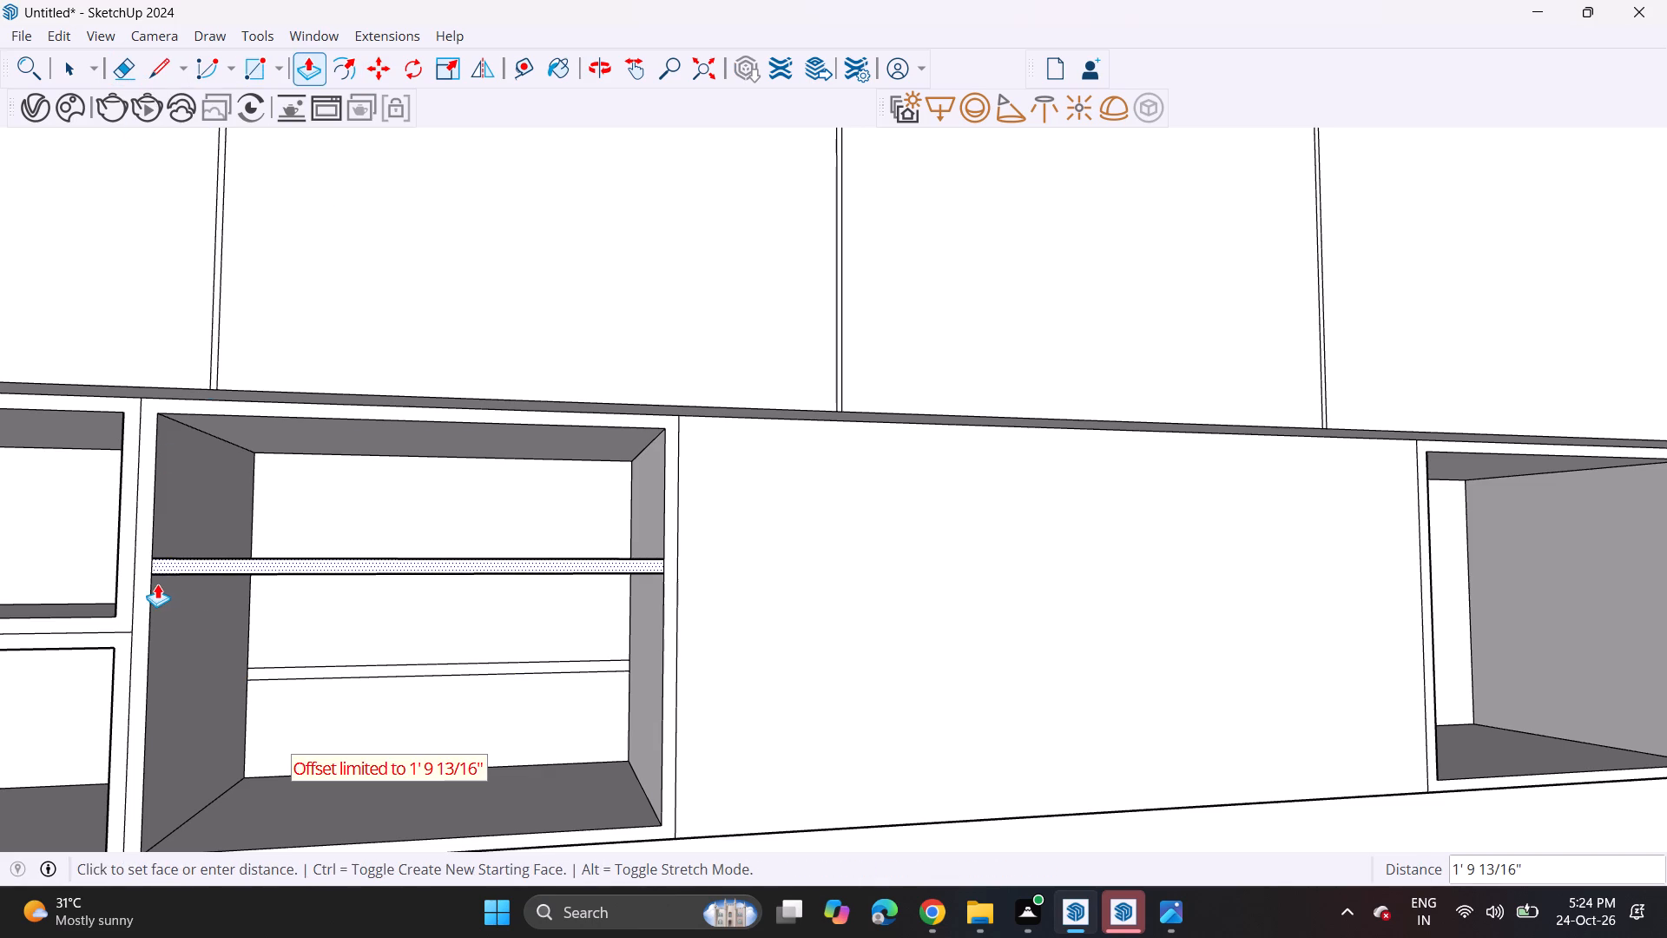
left_click(241, 568)
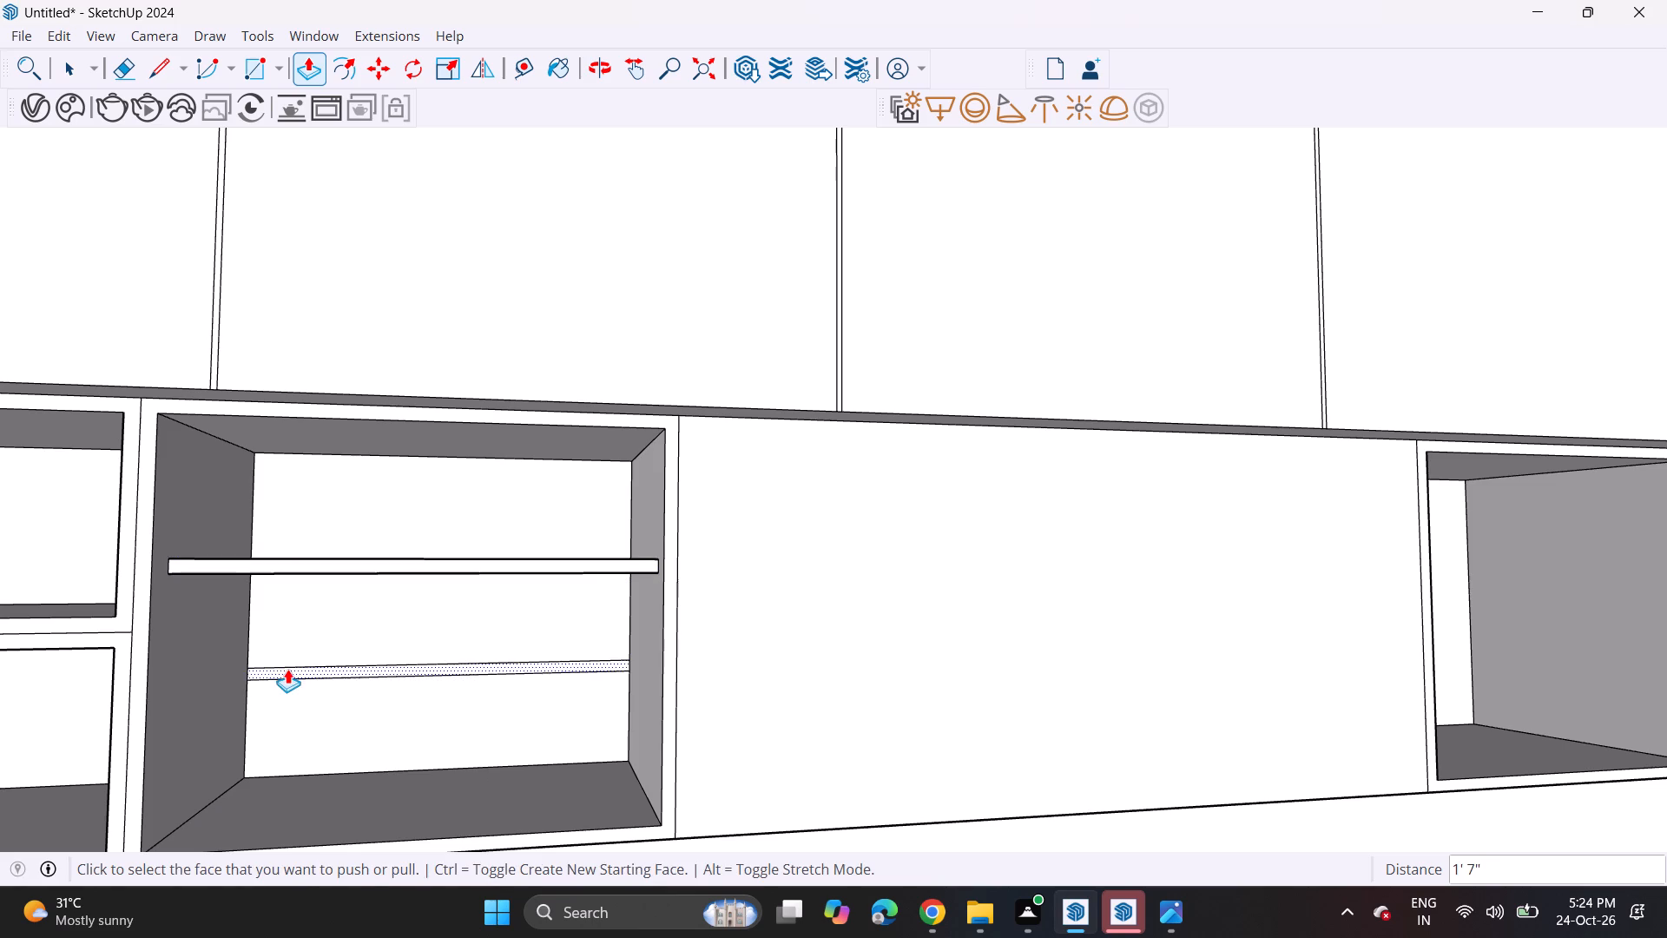
double_click(287, 670)
Copy the back face's bottom edge to its top edge in the first right-hand compartment and divide the height into 3 equal parts.
scroll(306, 666, "down", 6)
scroll(541, 649, "up", 1)
middle_click_drag(541, 649, 476, 641)
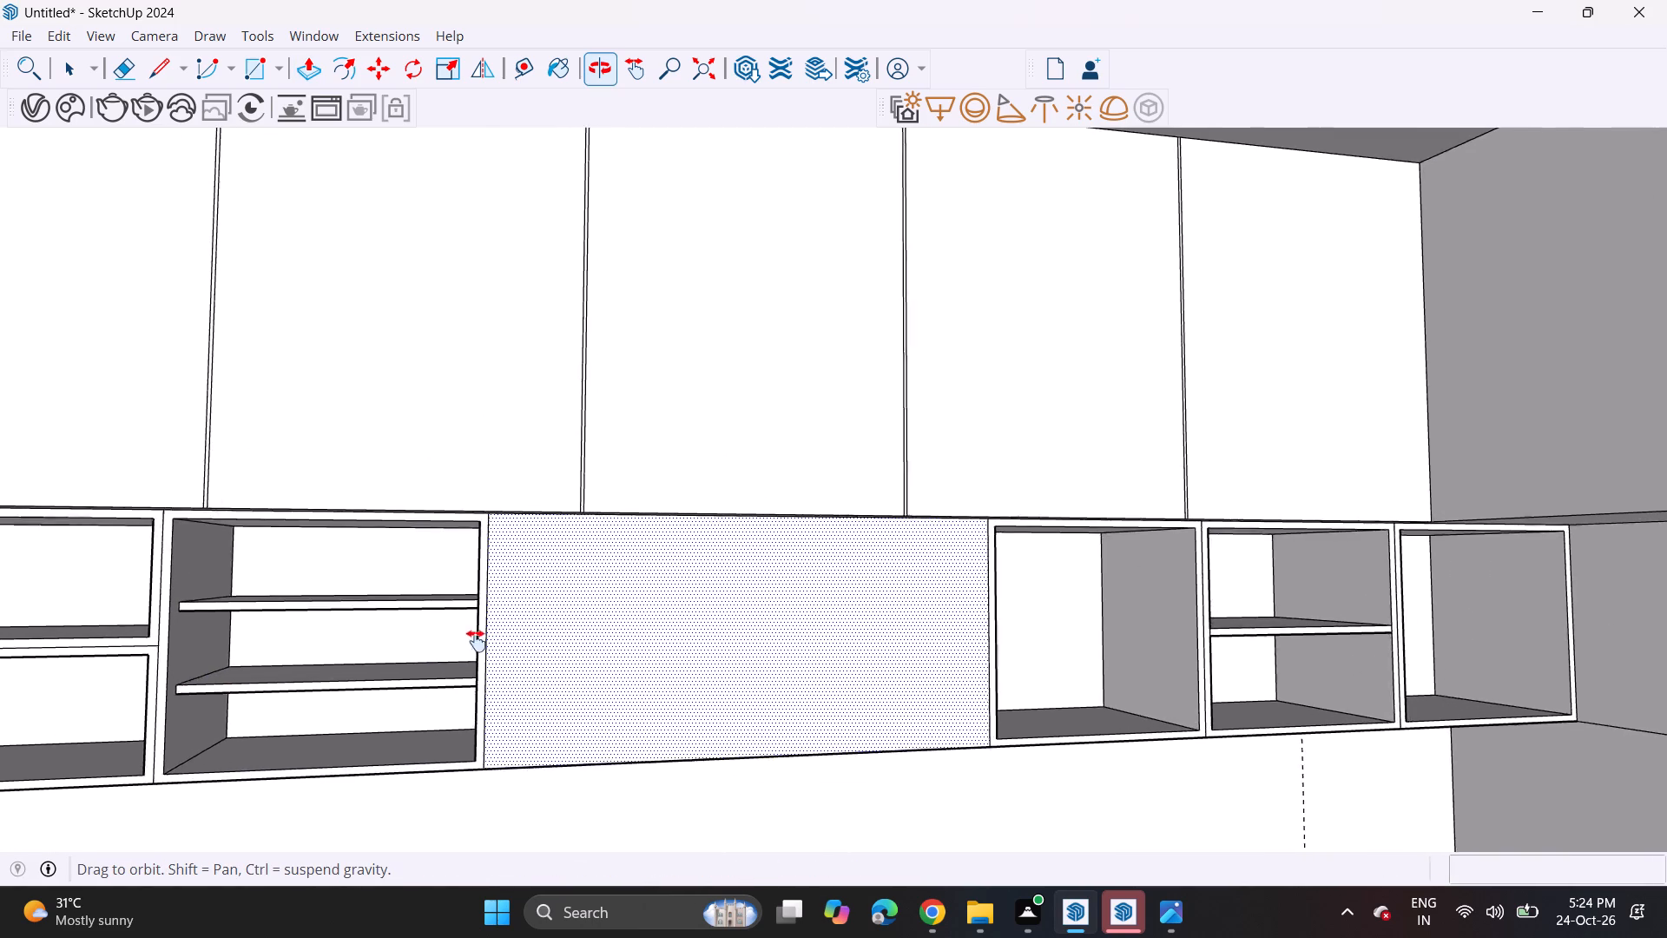
middle_click_drag(476, 641, 150, 637)
middle_click_drag(641, 636, 425, 629)
middle_click_drag(485, 633, 453, 633)
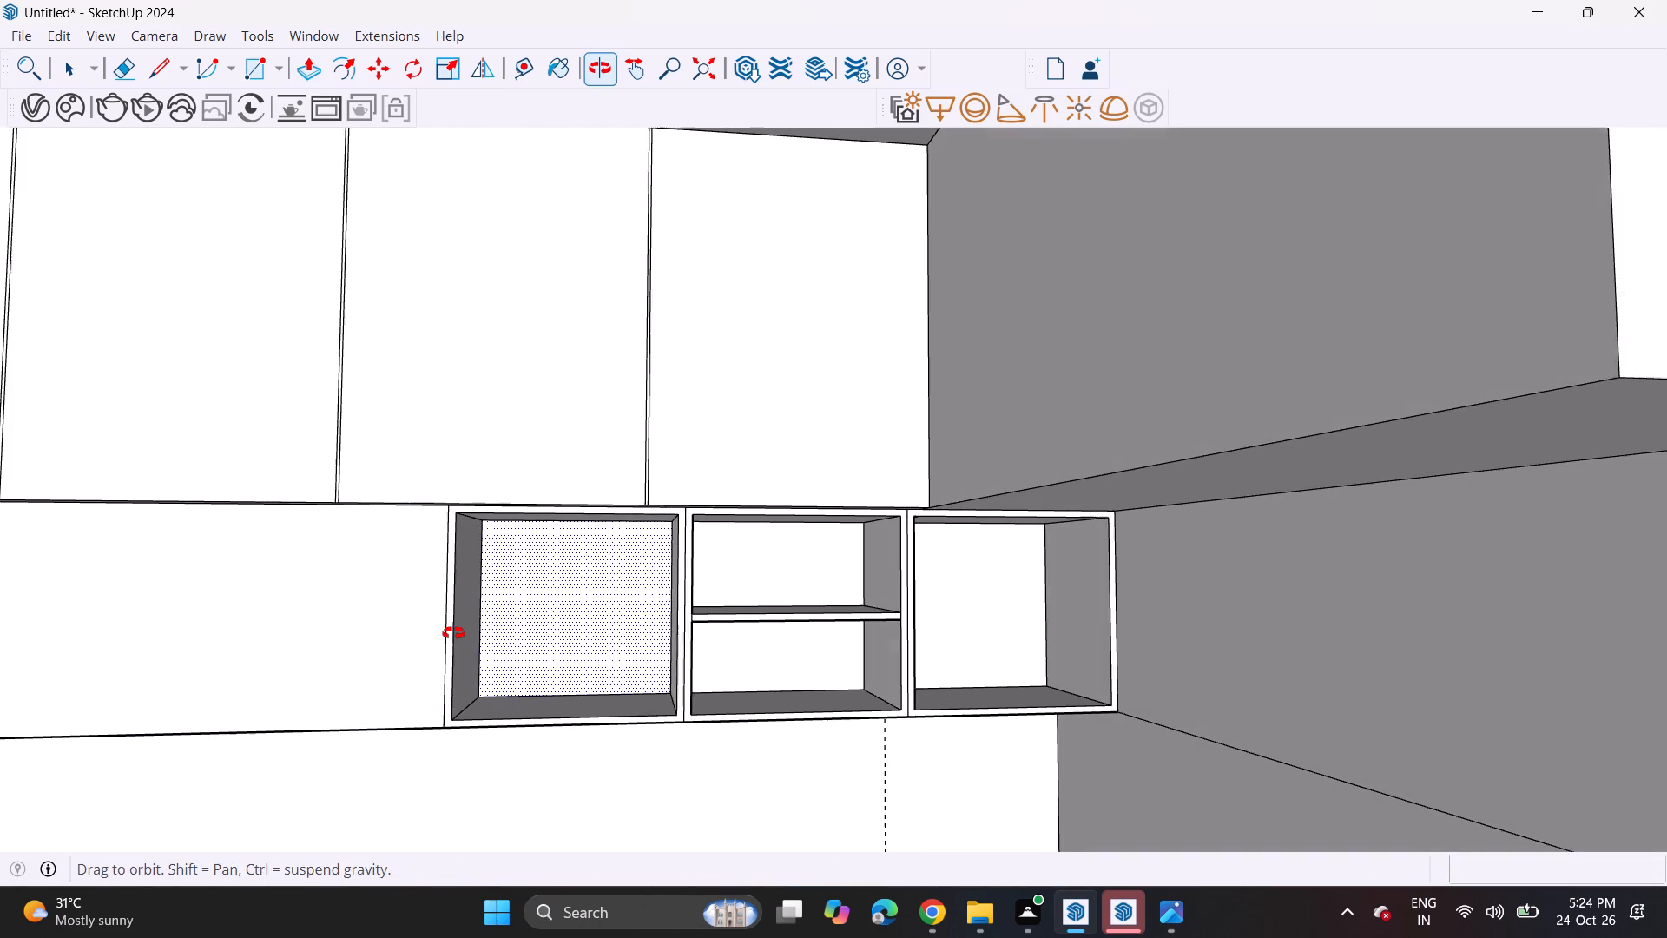
middle_click_drag(453, 633, 464, 635)
scroll(625, 642, "up", 4)
key("space")
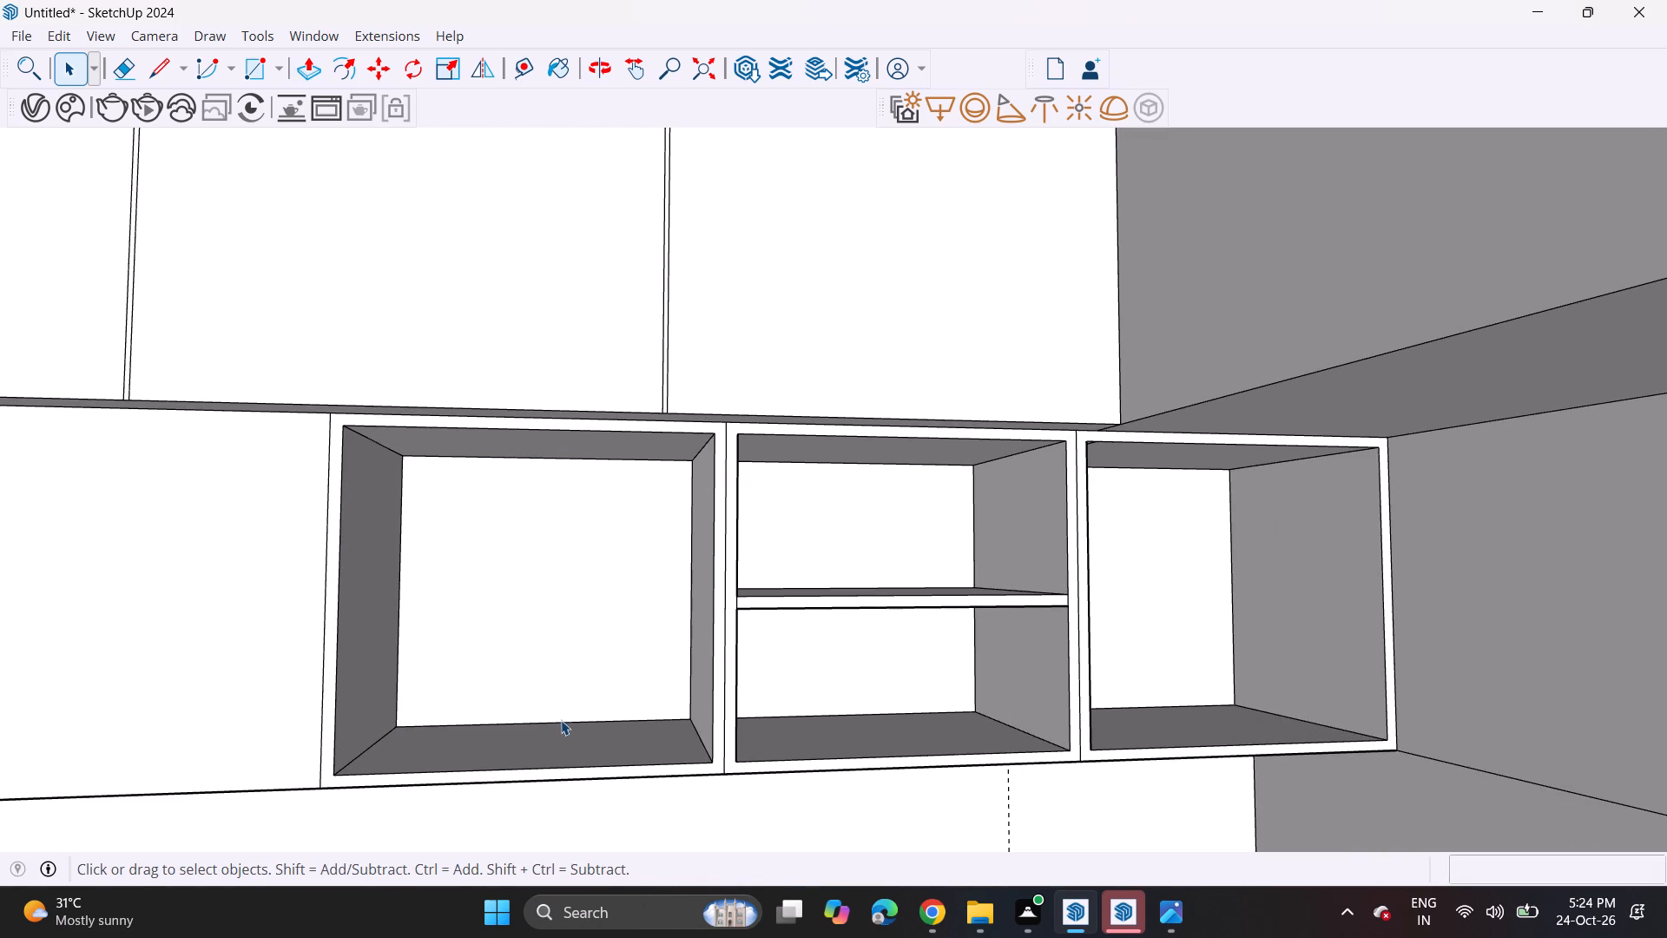
left_click(562, 721)
key("m")
left_click(692, 720)
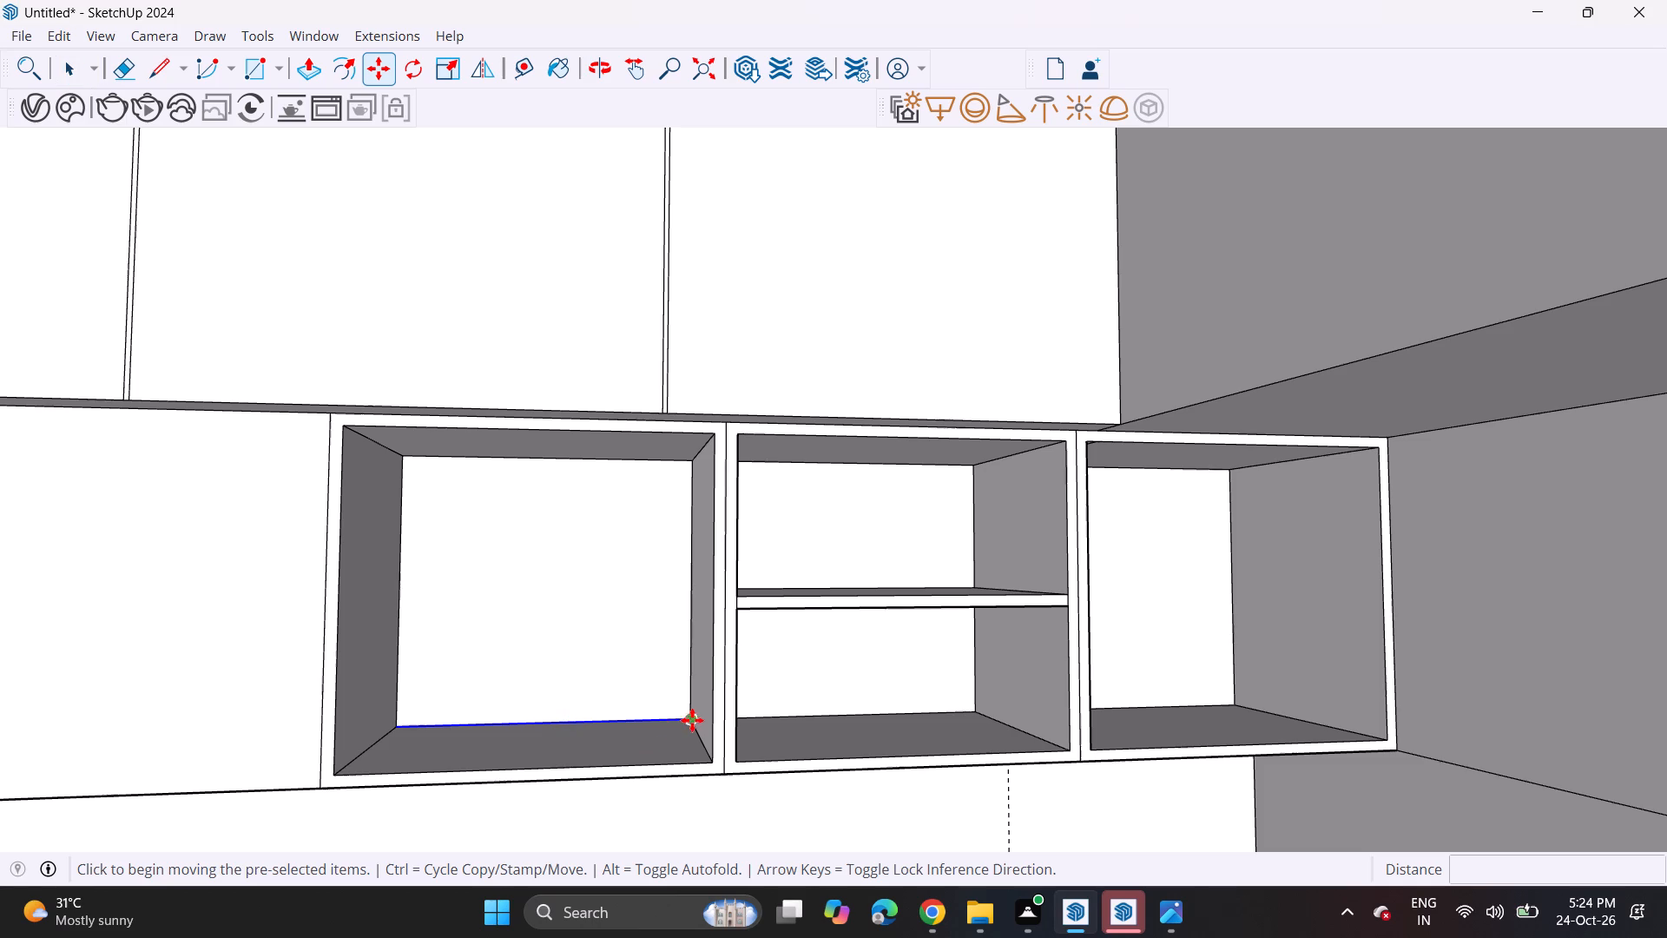
left_click(694, 459)
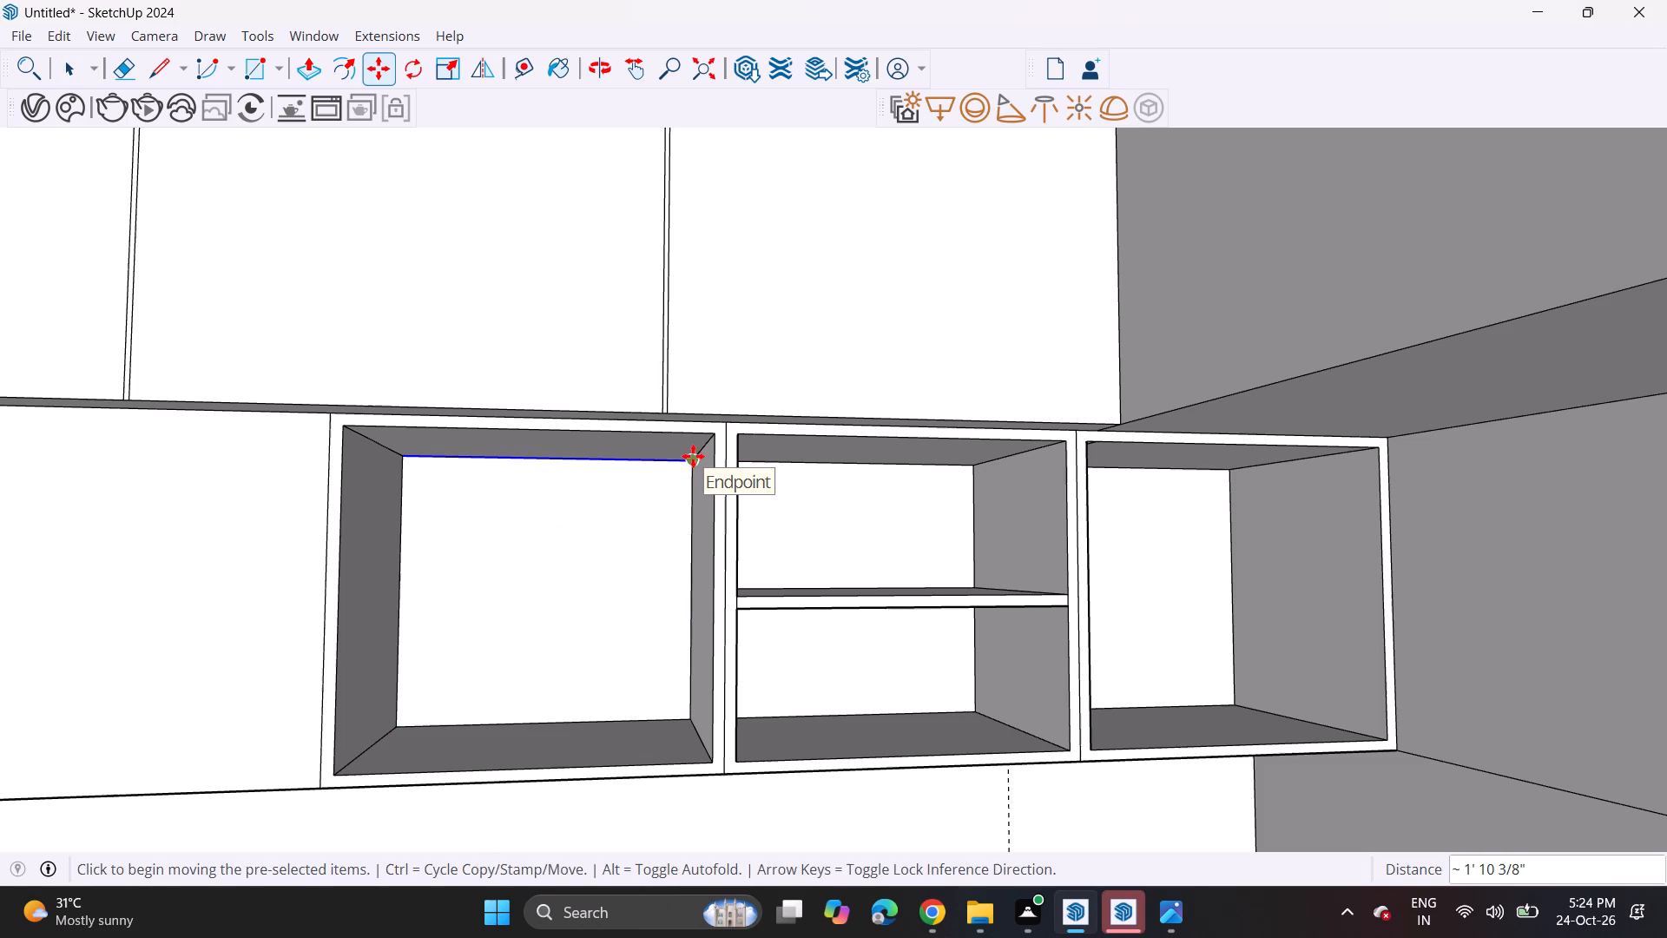
key("slash")
key("3")
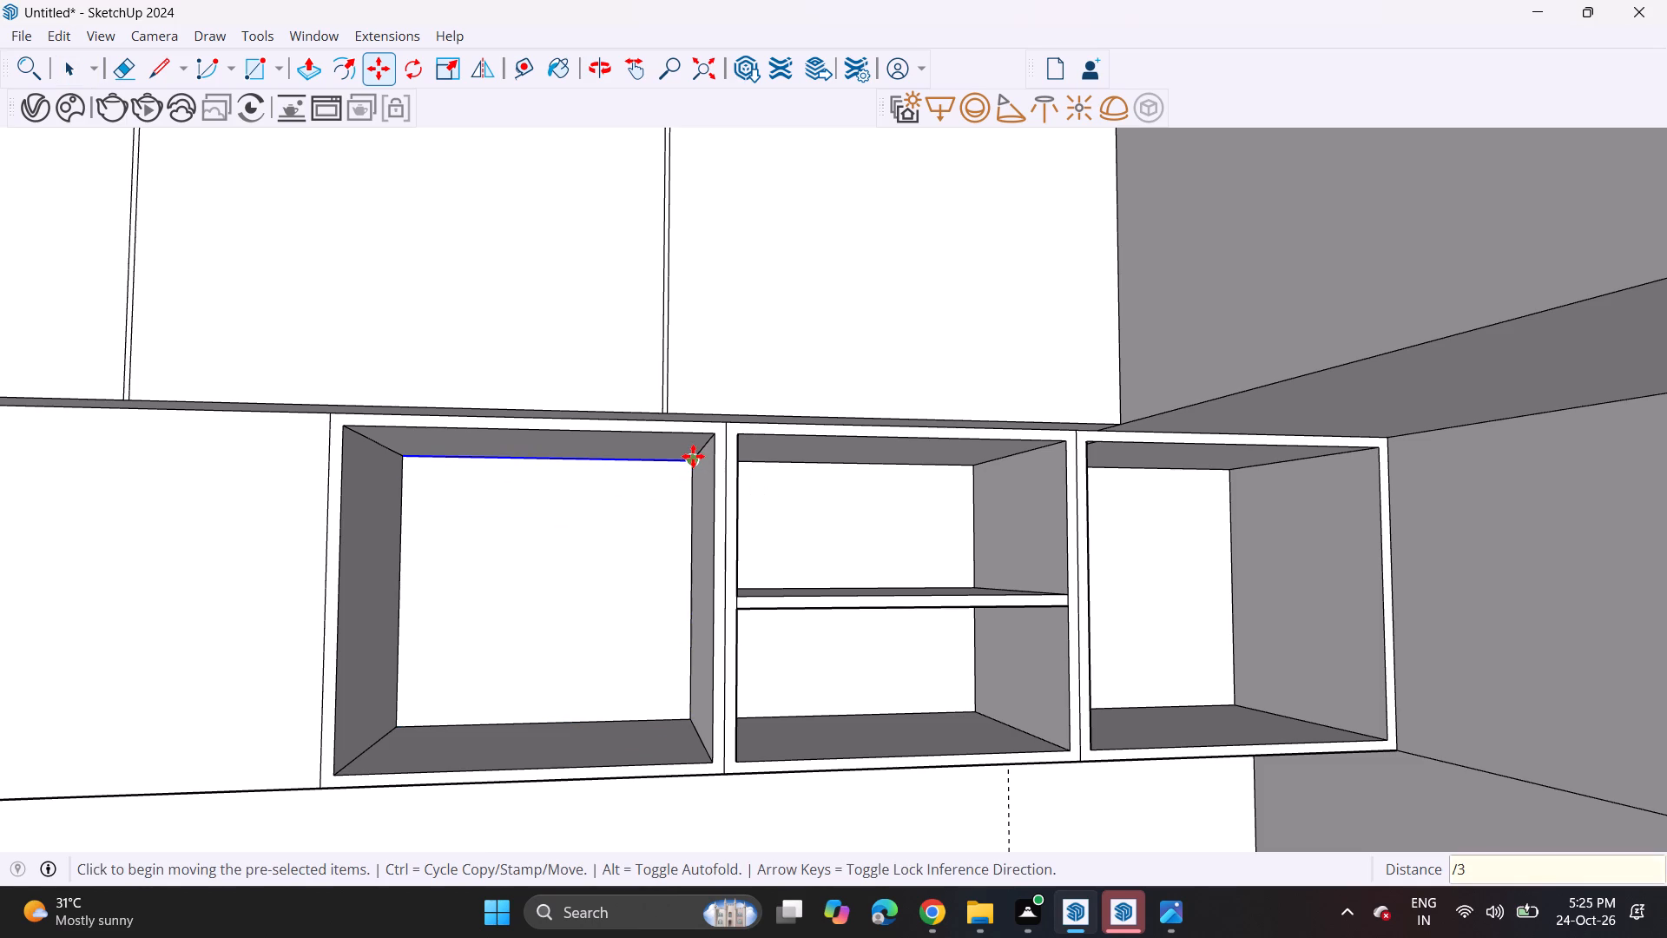
key("Return")
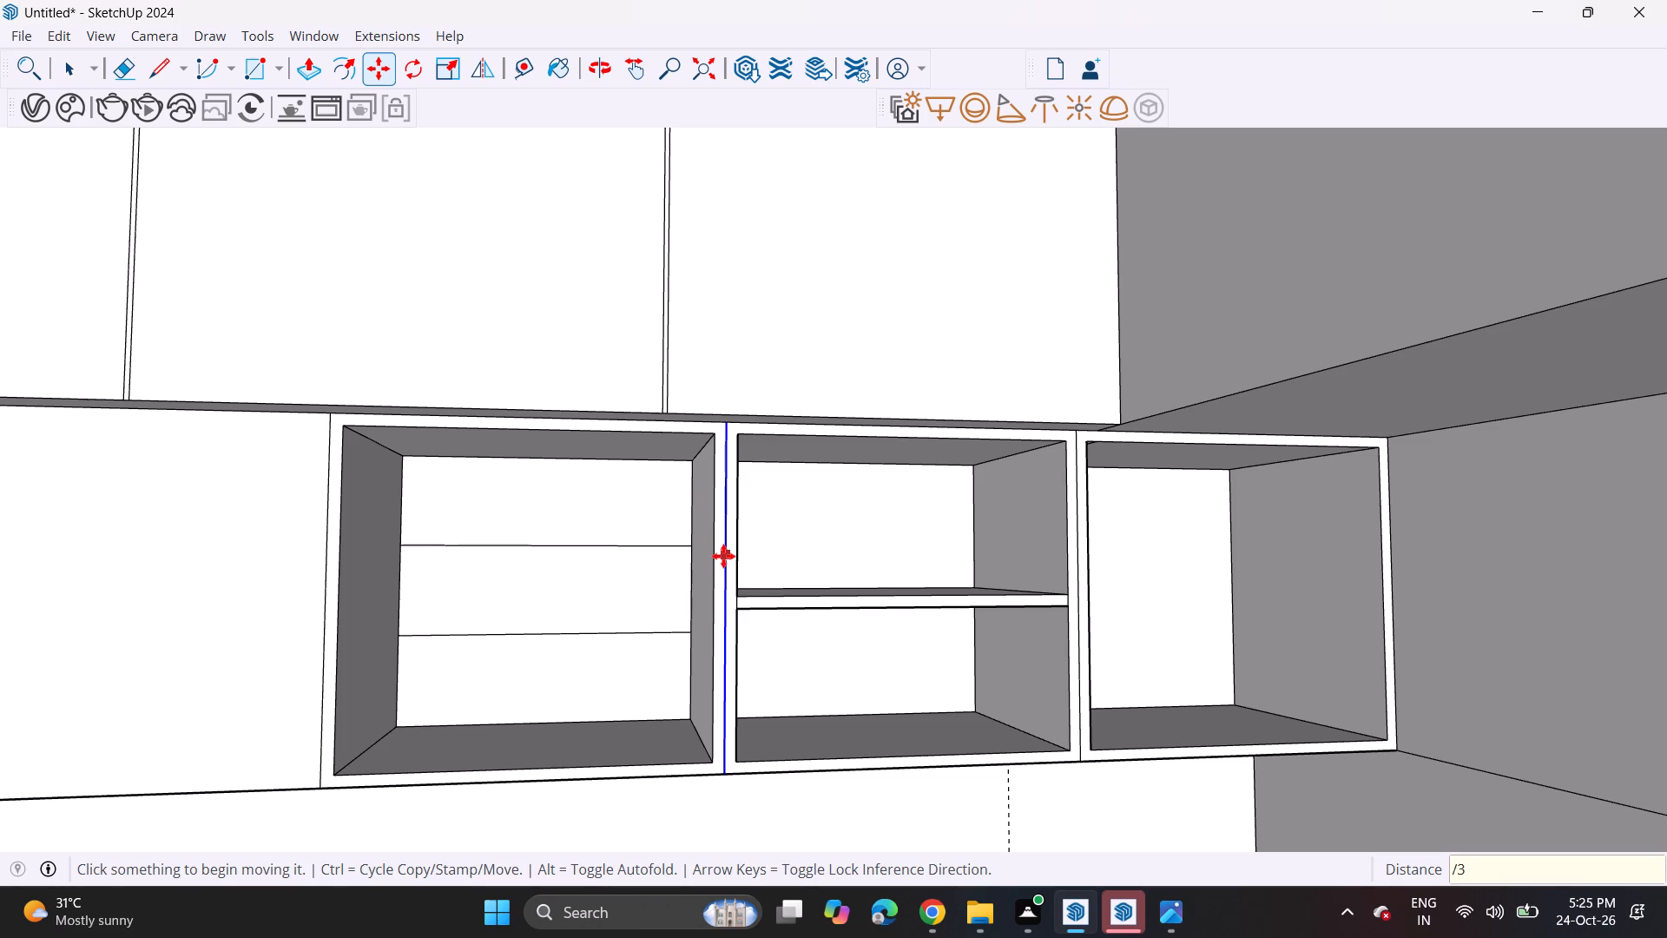
Copy the back face's bottom edge to its top edge in the rightmost compartment and divide the height into 3 equal parts.
key("space")
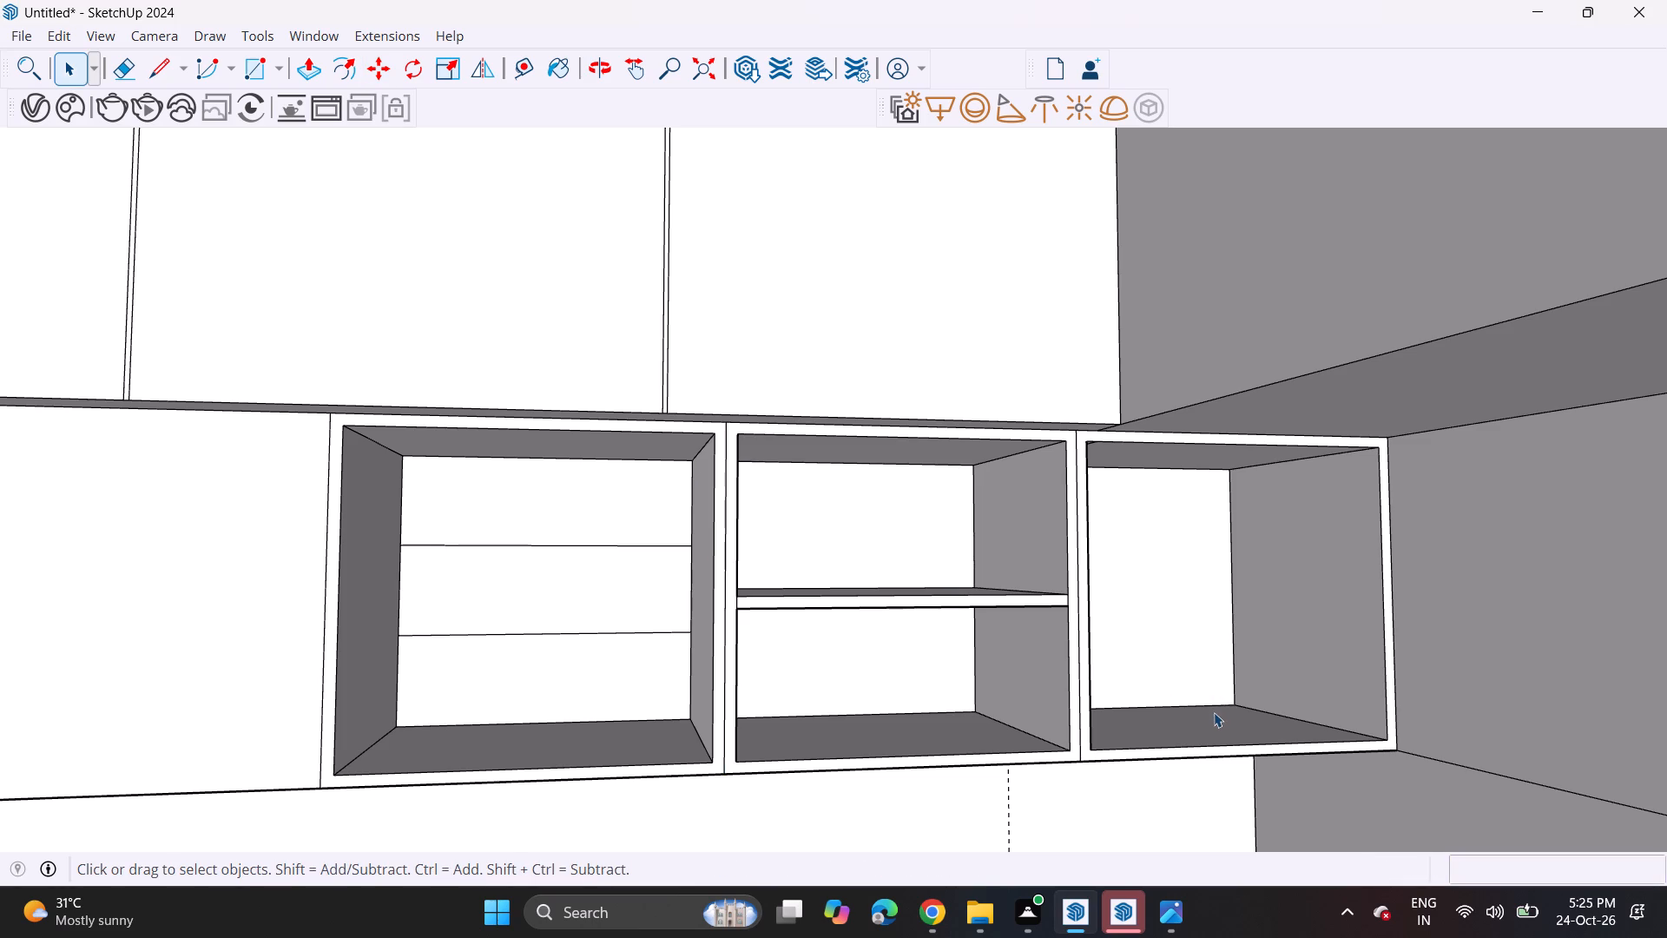
left_click(1210, 702)
left_click(1207, 706)
middle_click_drag(1032, 705, 1007, 703, "shift")
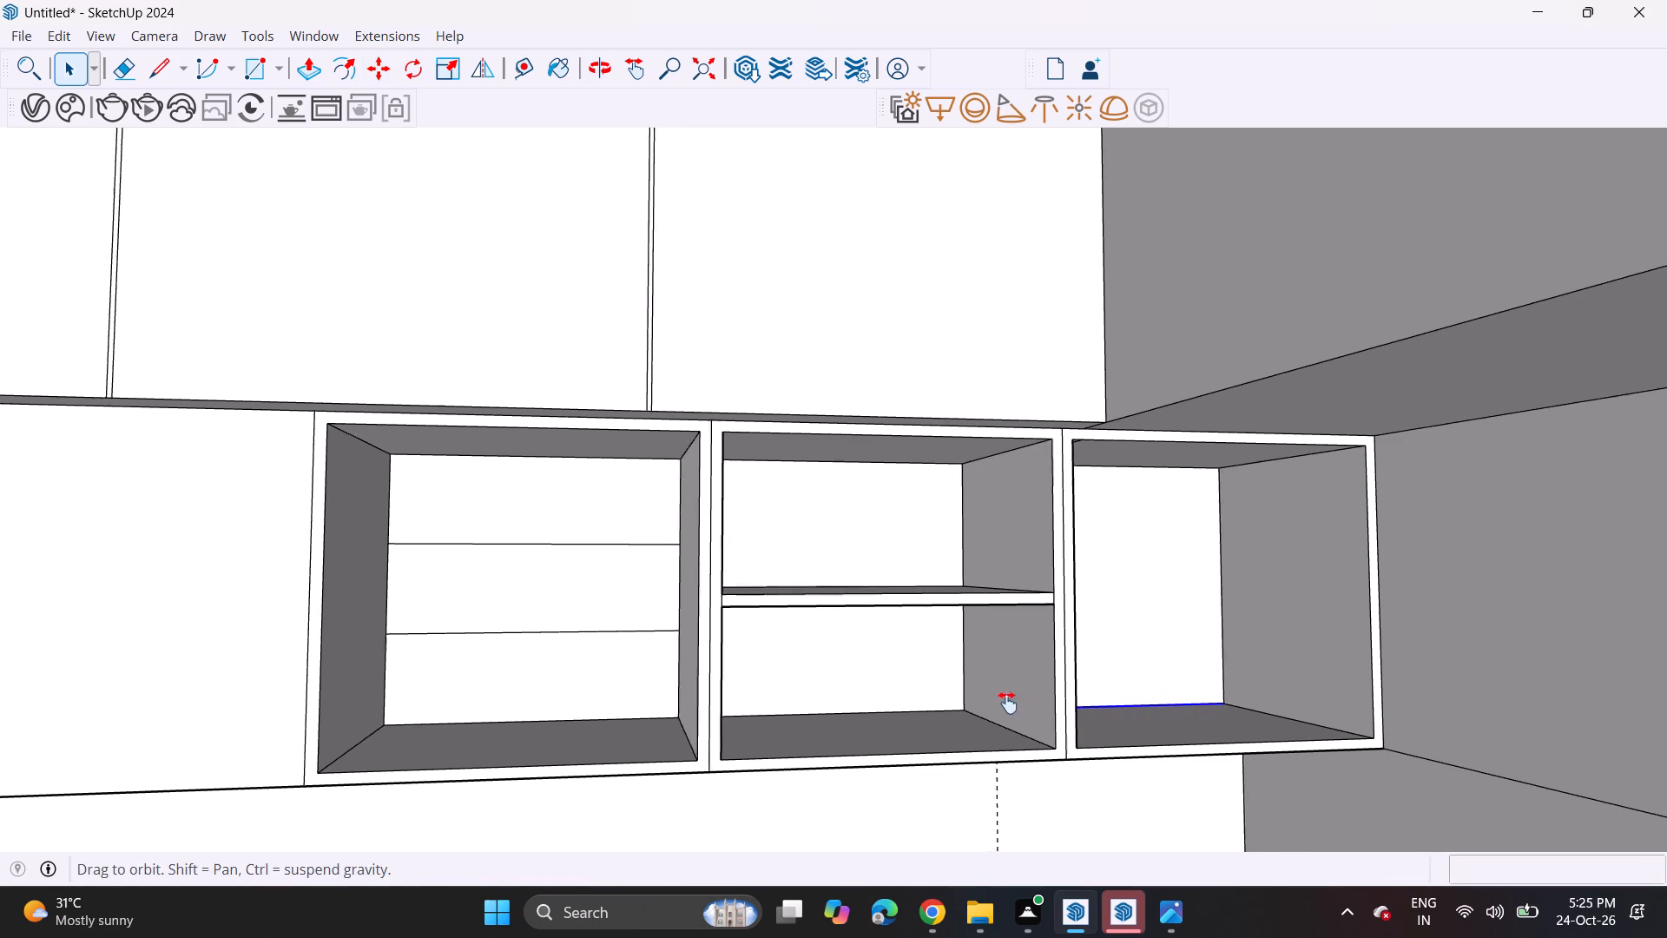
middle_click_drag(1007, 703, 922, 703, "shift")
key("m")
left_click(1155, 709)
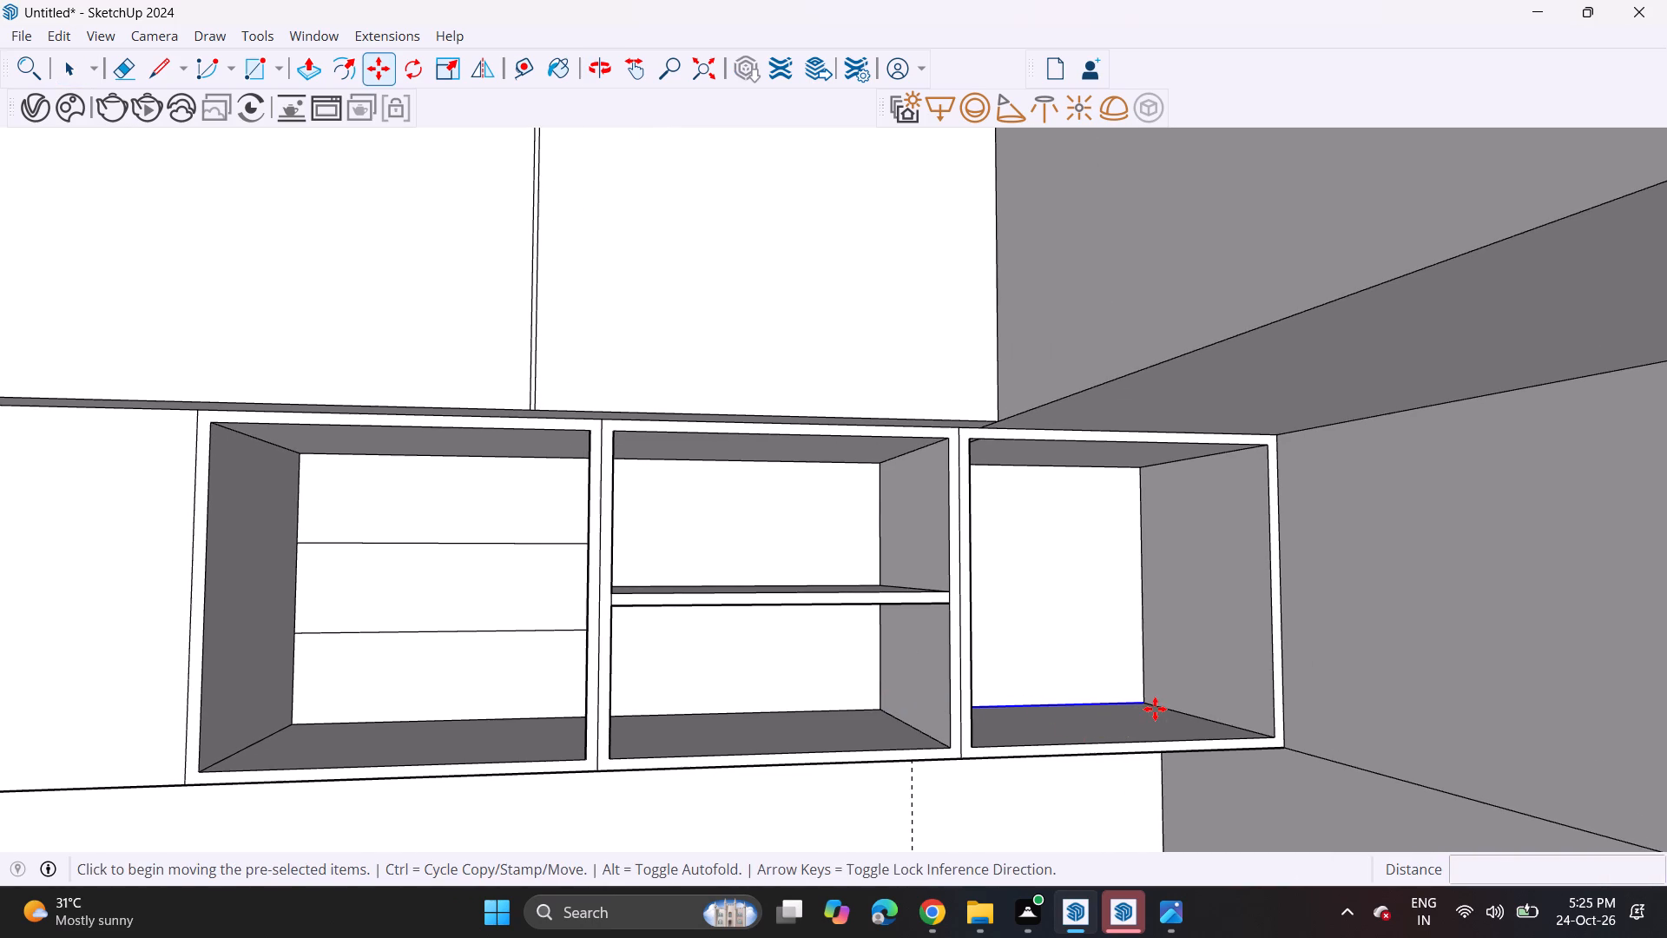
left_click(1146, 466)
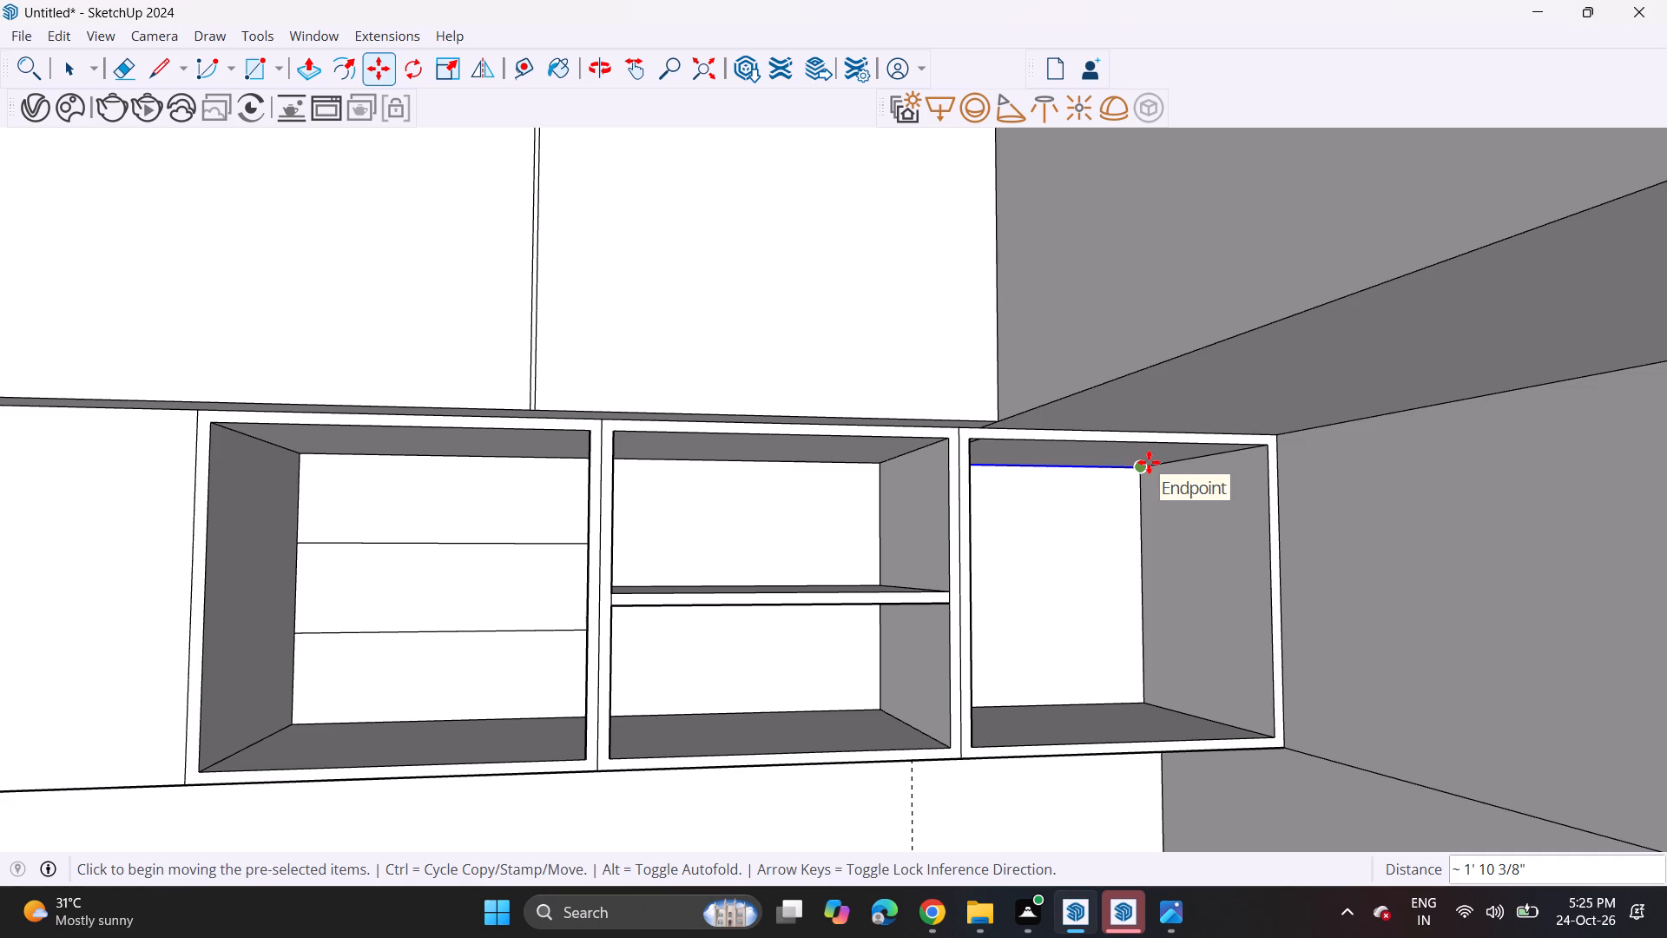
type("/3")
key("Return")
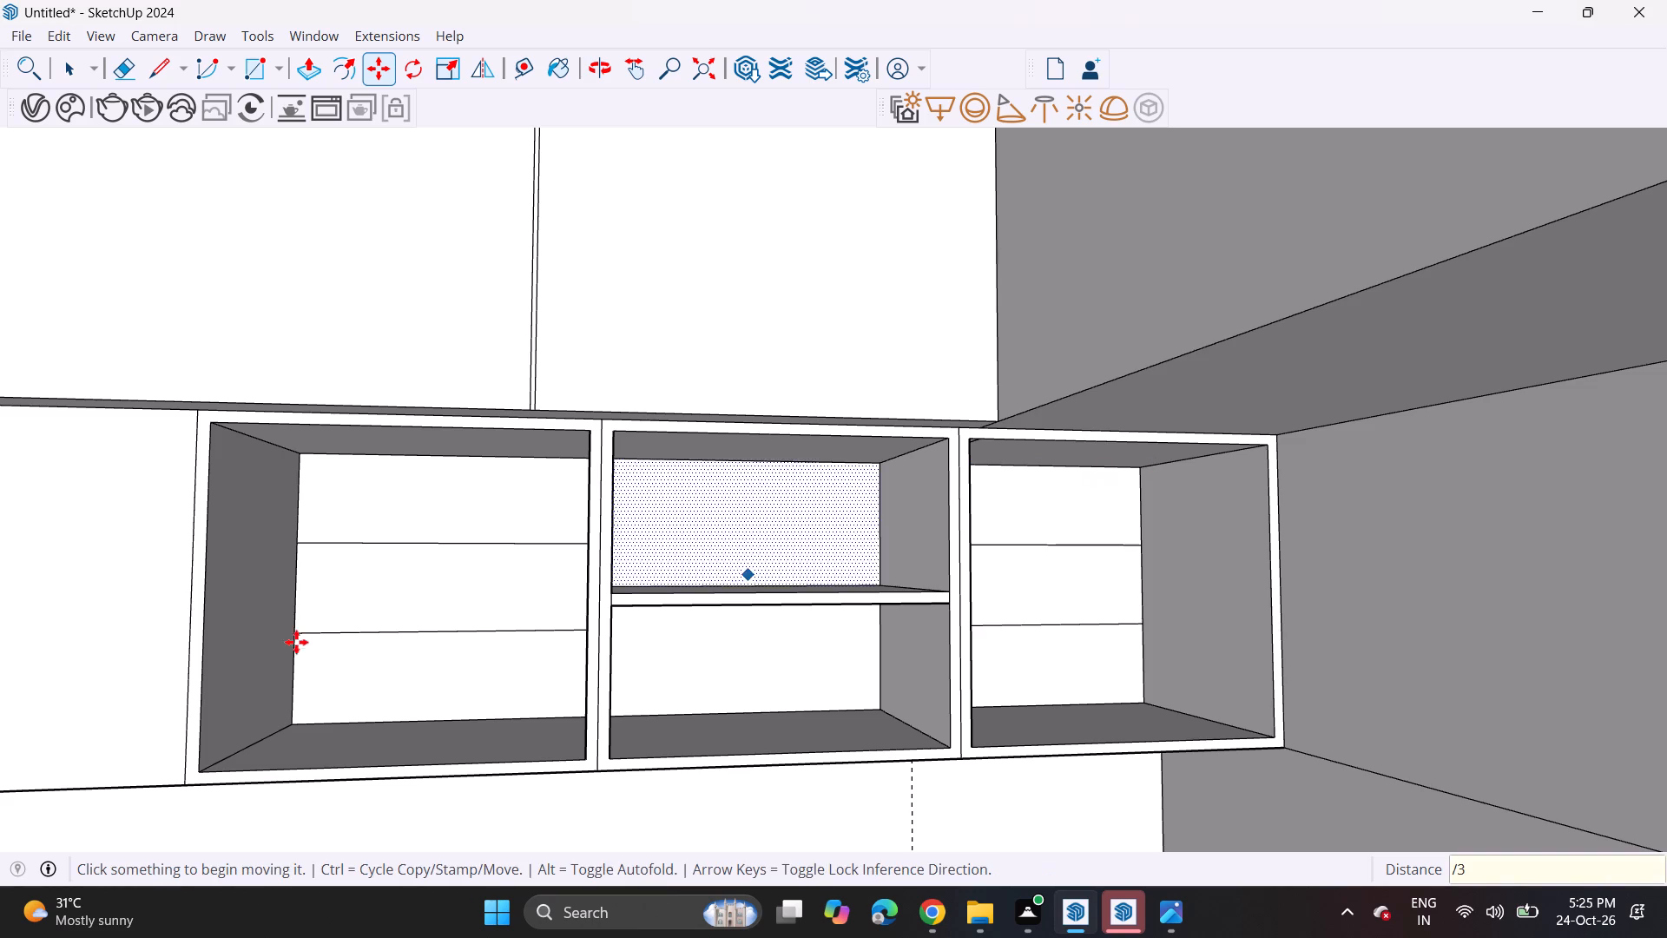
Copy the two dividing lines in the first right-hand compartment downward by about 15/16" to outline the shelf thicknesses.
right_click(416, 562)
key("space")
left_click(399, 551)
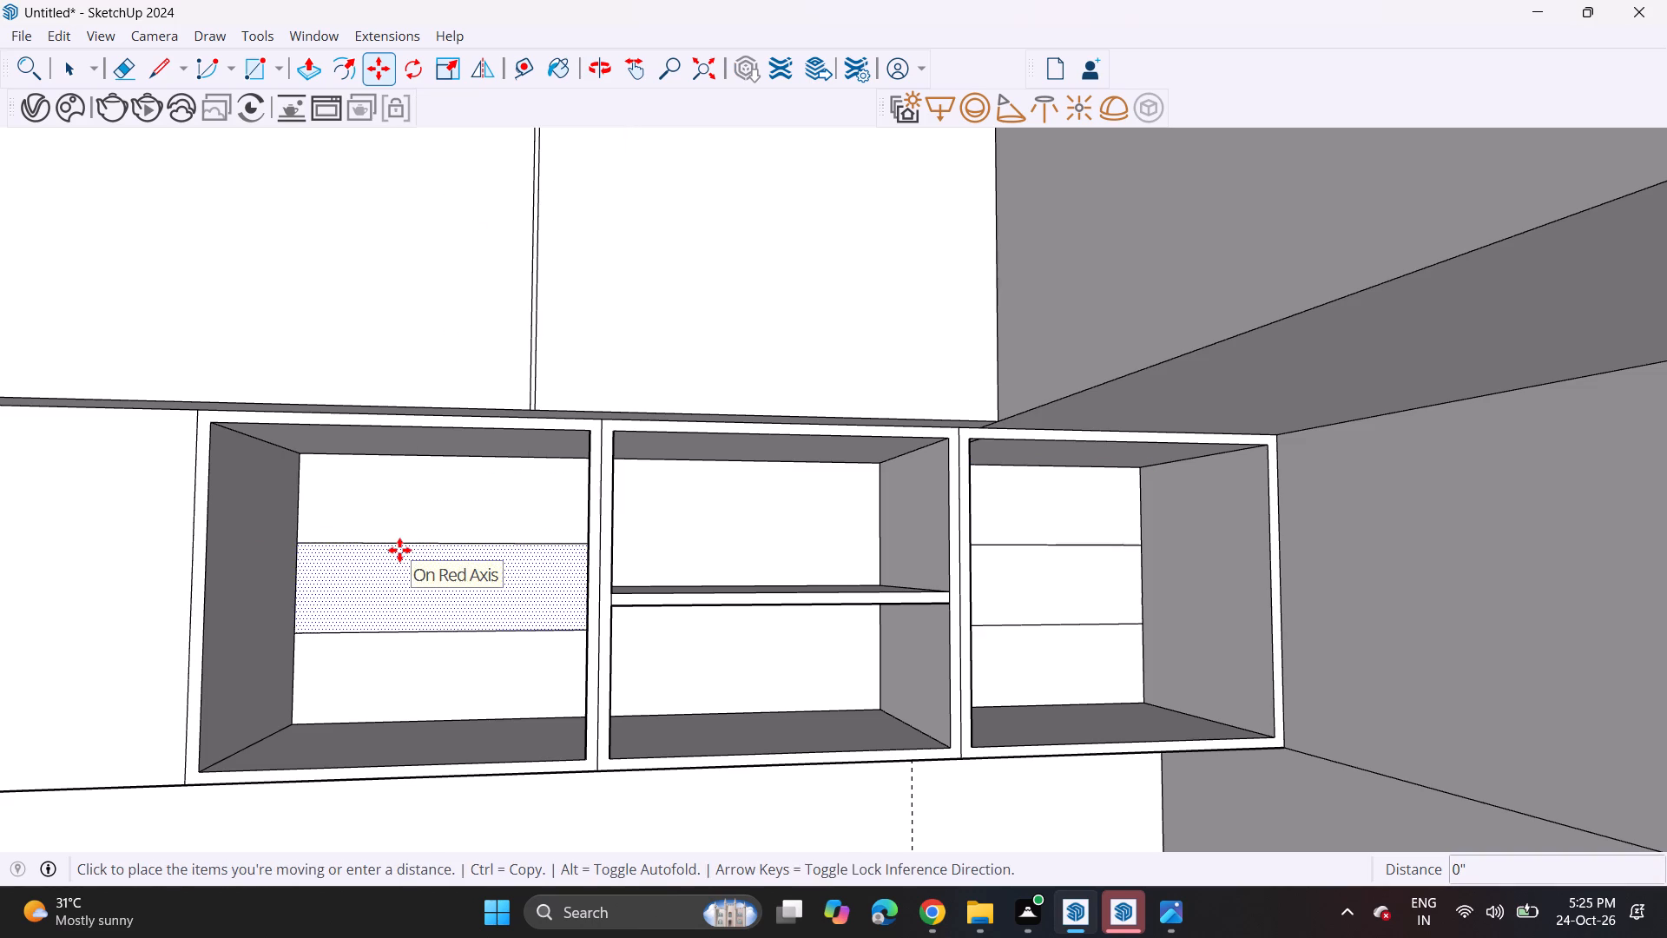
key("space")
left_click(404, 541)
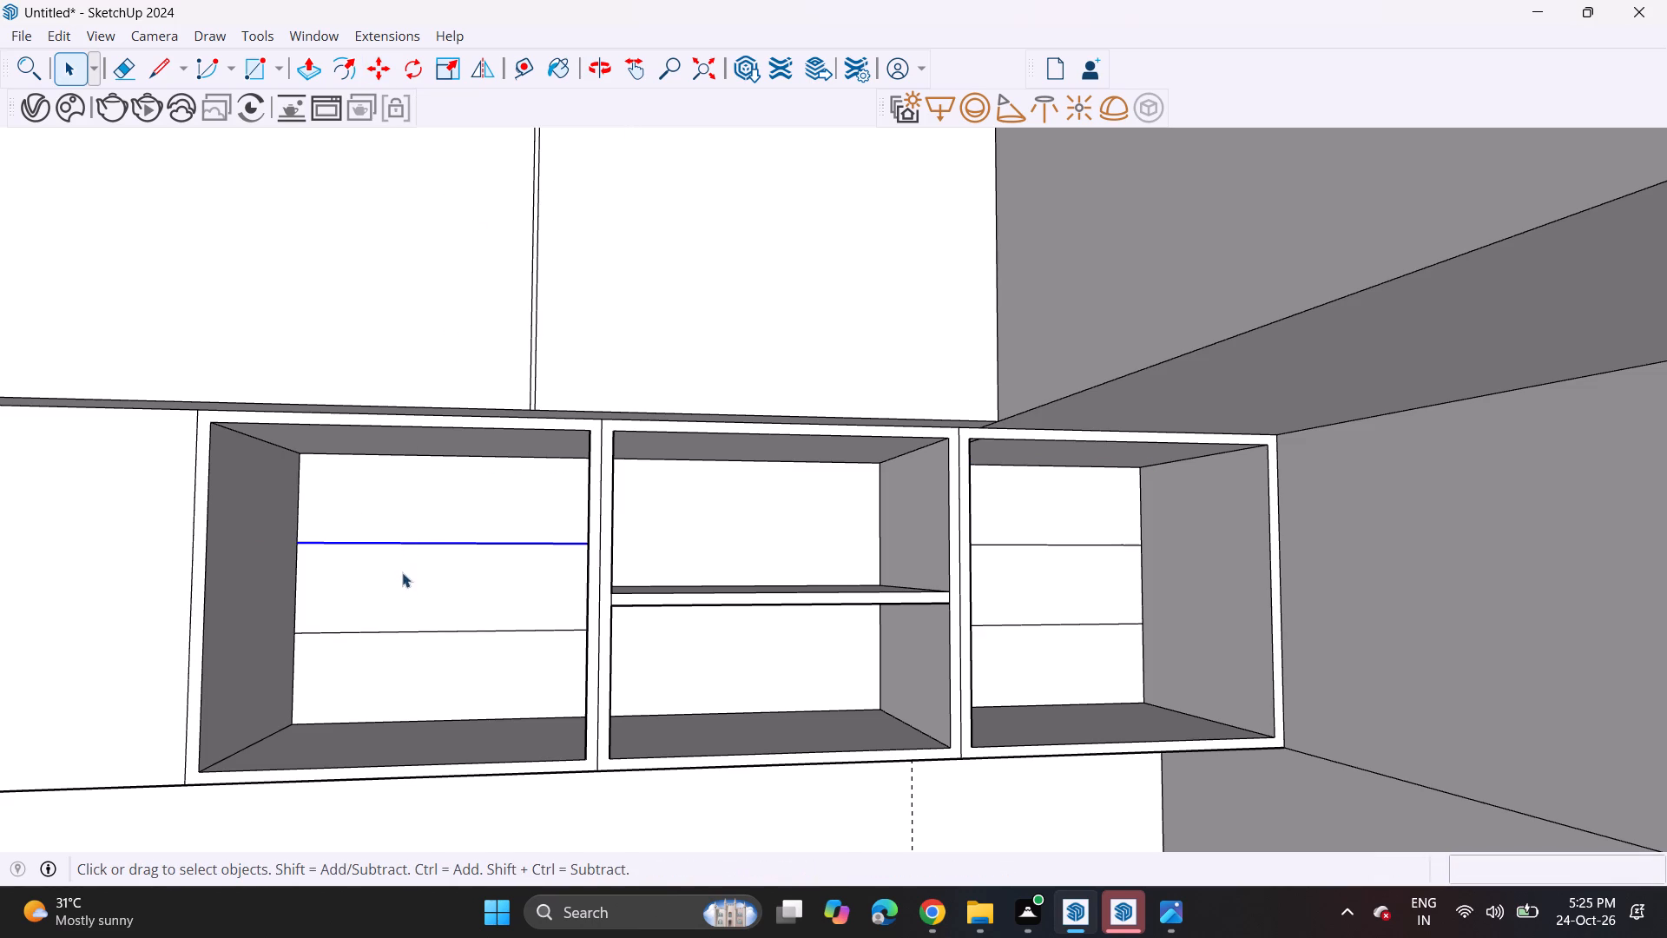
left_click(423, 631, "ctrl")
middle_click_drag(423, 624, 491, 632)
scroll(578, 585, "up", 2)
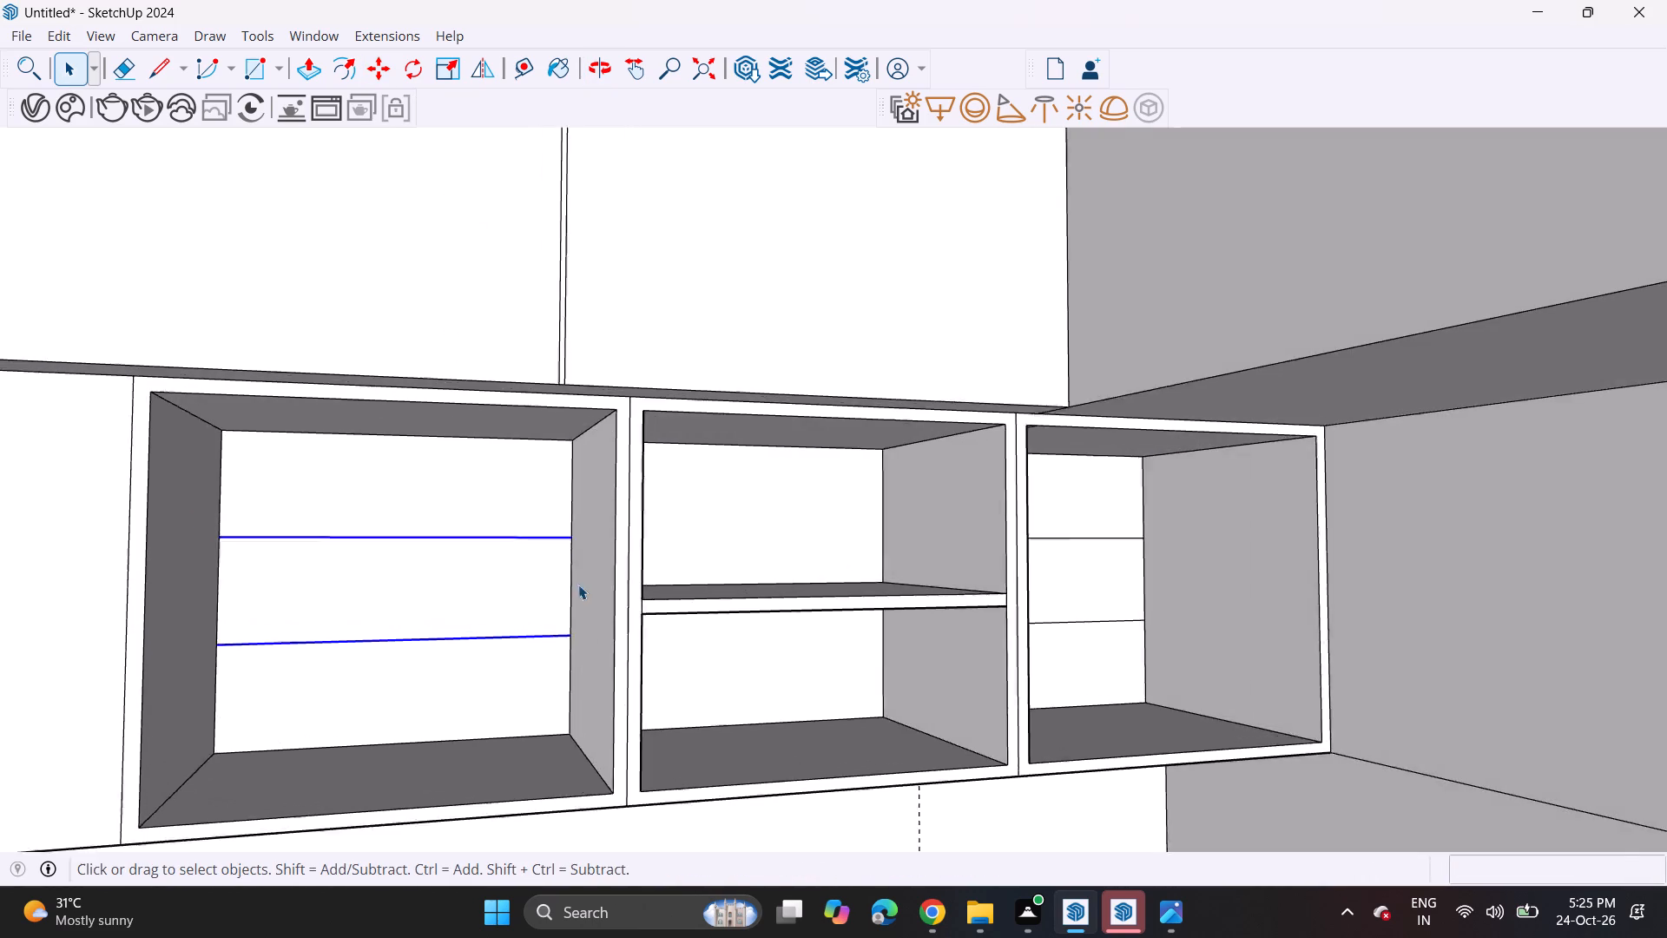
scroll(578, 585, "up", 4)
key("m")
left_click(569, 513)
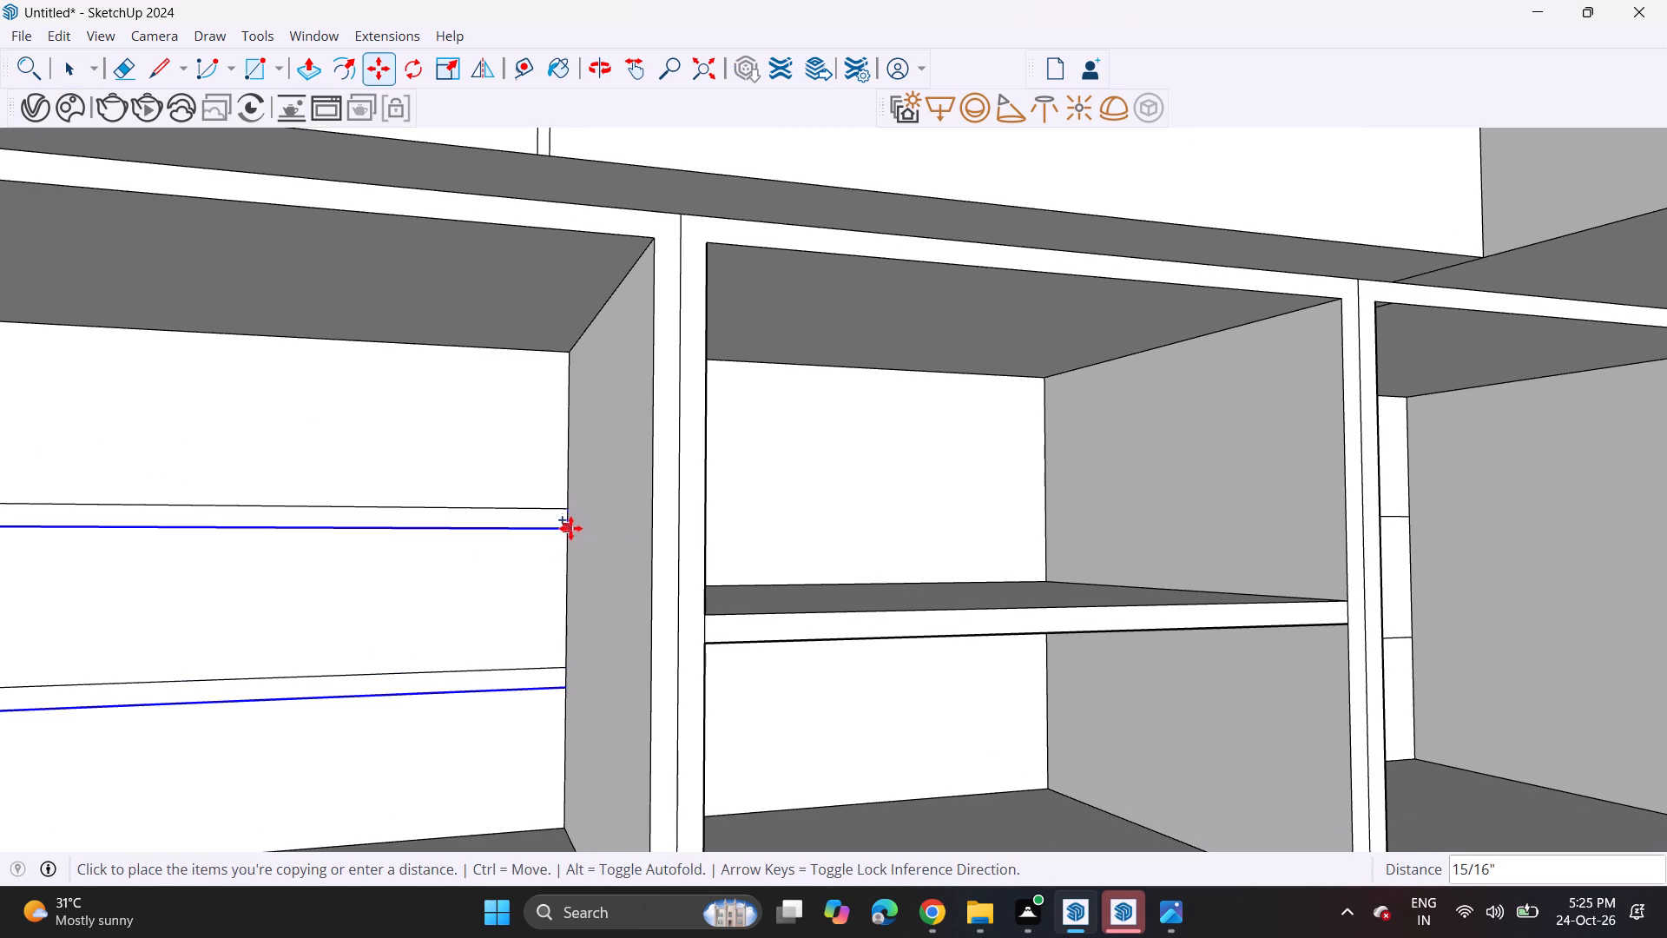
left_click(571, 526)
Copy the two dividing lines on the rightmost compartment's back face slightly downward to outline two thin shelf strips.
scroll(550, 558, "down", 5)
middle_click_drag(657, 572, 348, 573)
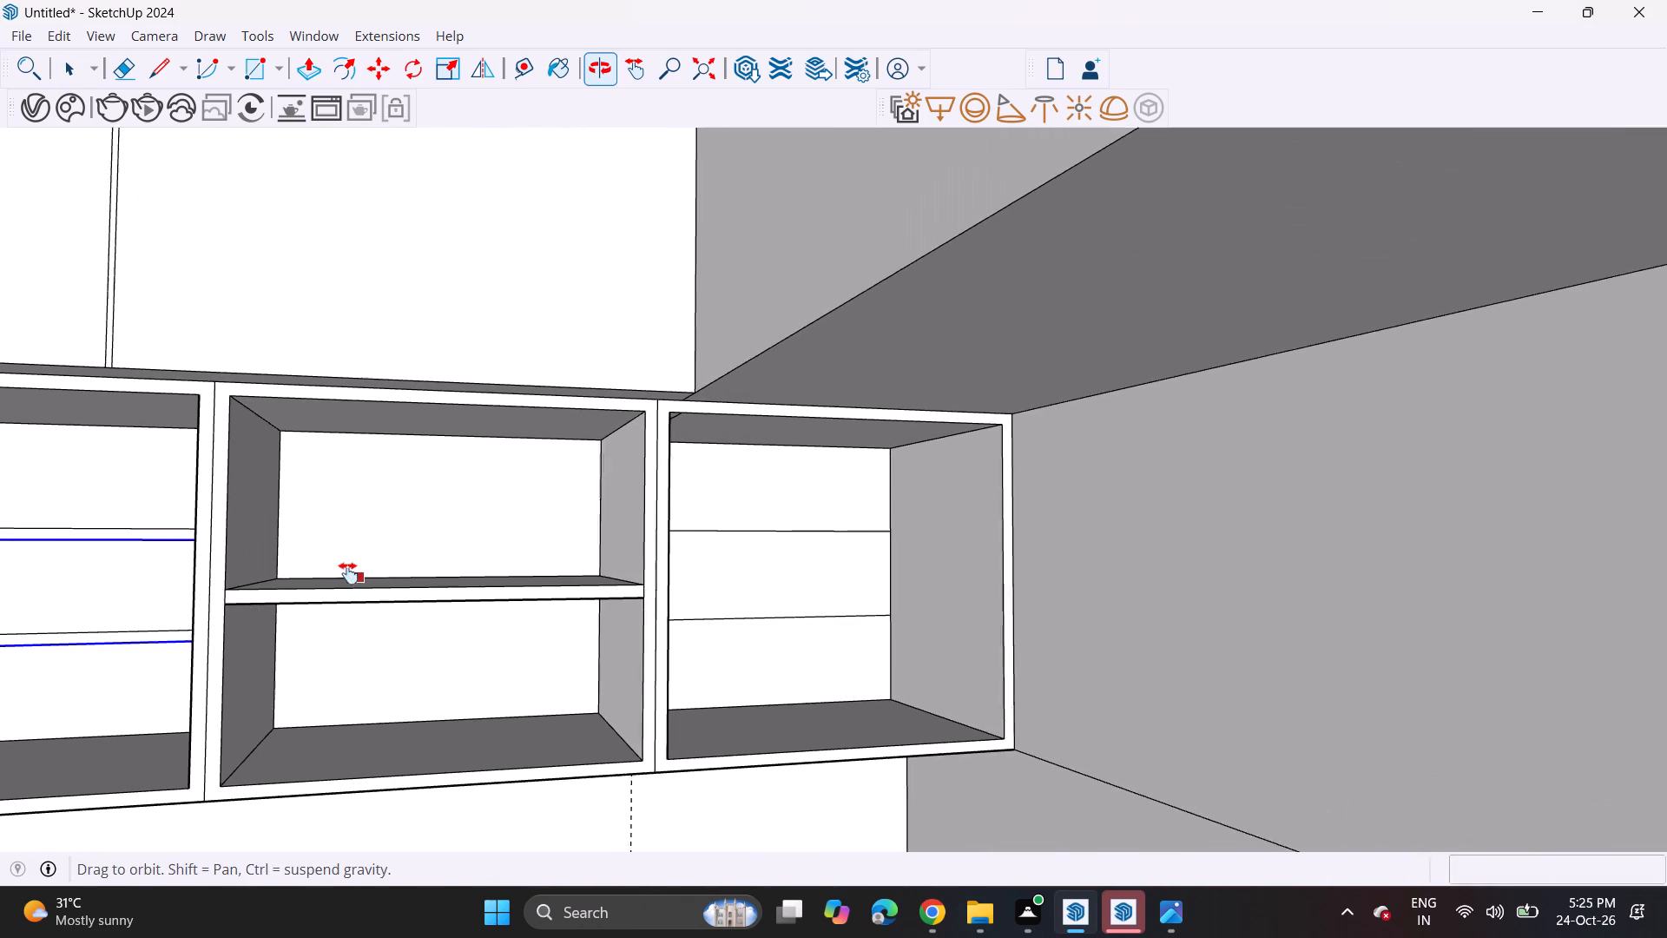
middle_click_drag(348, 573, 344, 573)
key("space")
left_click(692, 538)
left_click(709, 531)
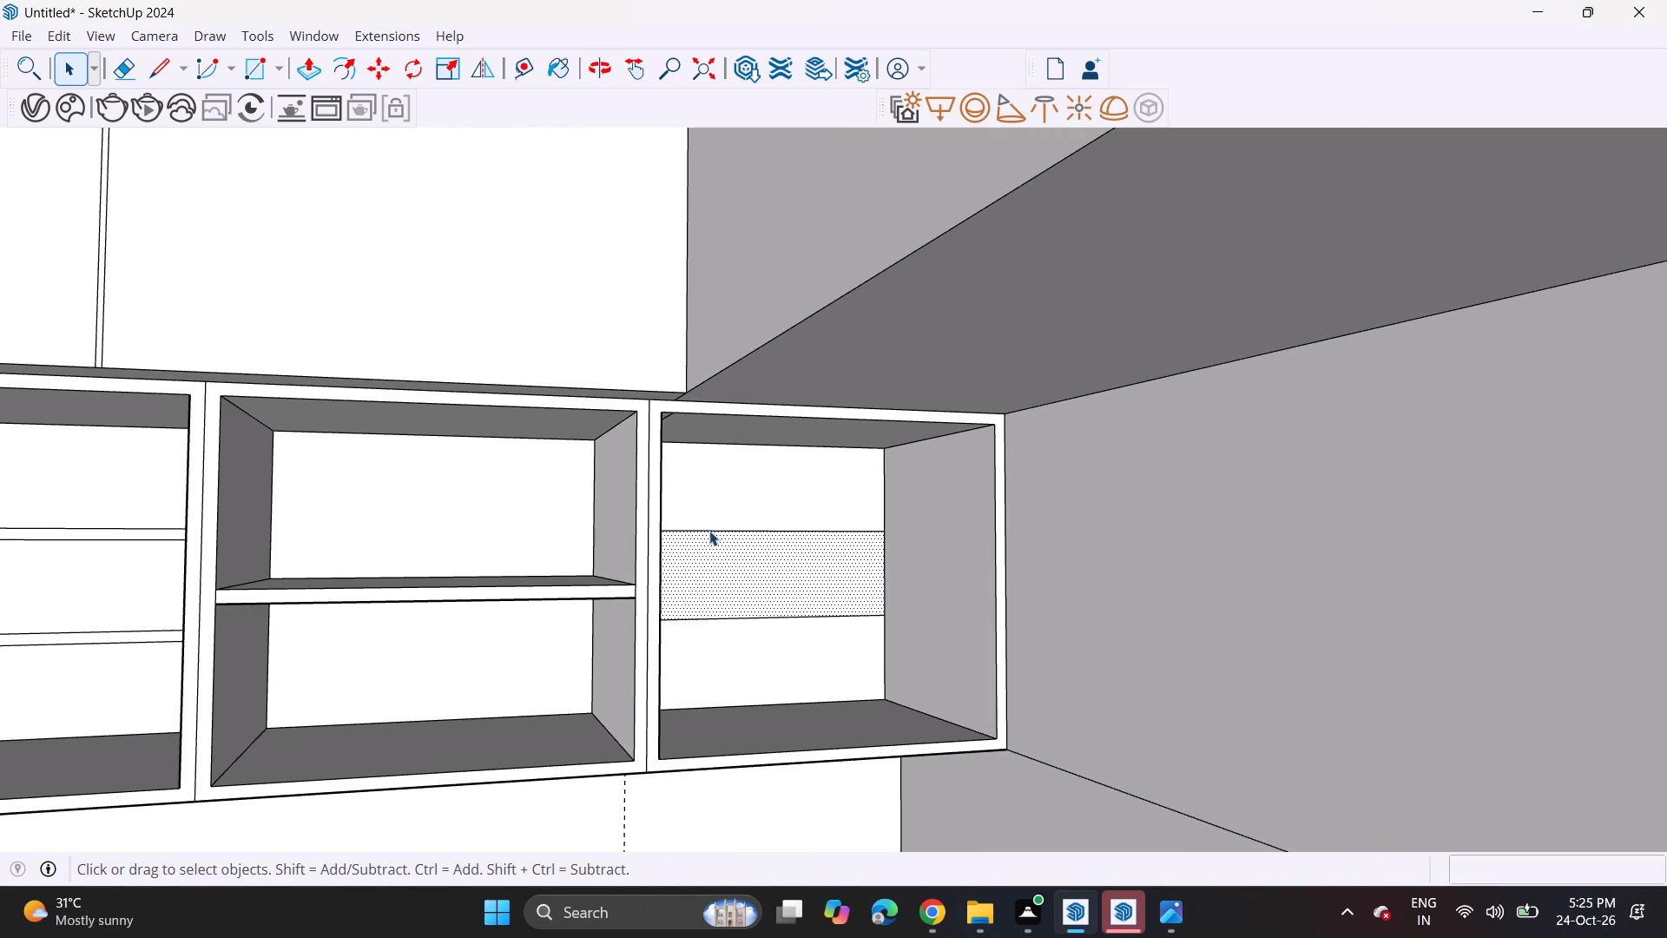
left_click(713, 618, "ctrl")
scroll(932, 578, "up", 5)
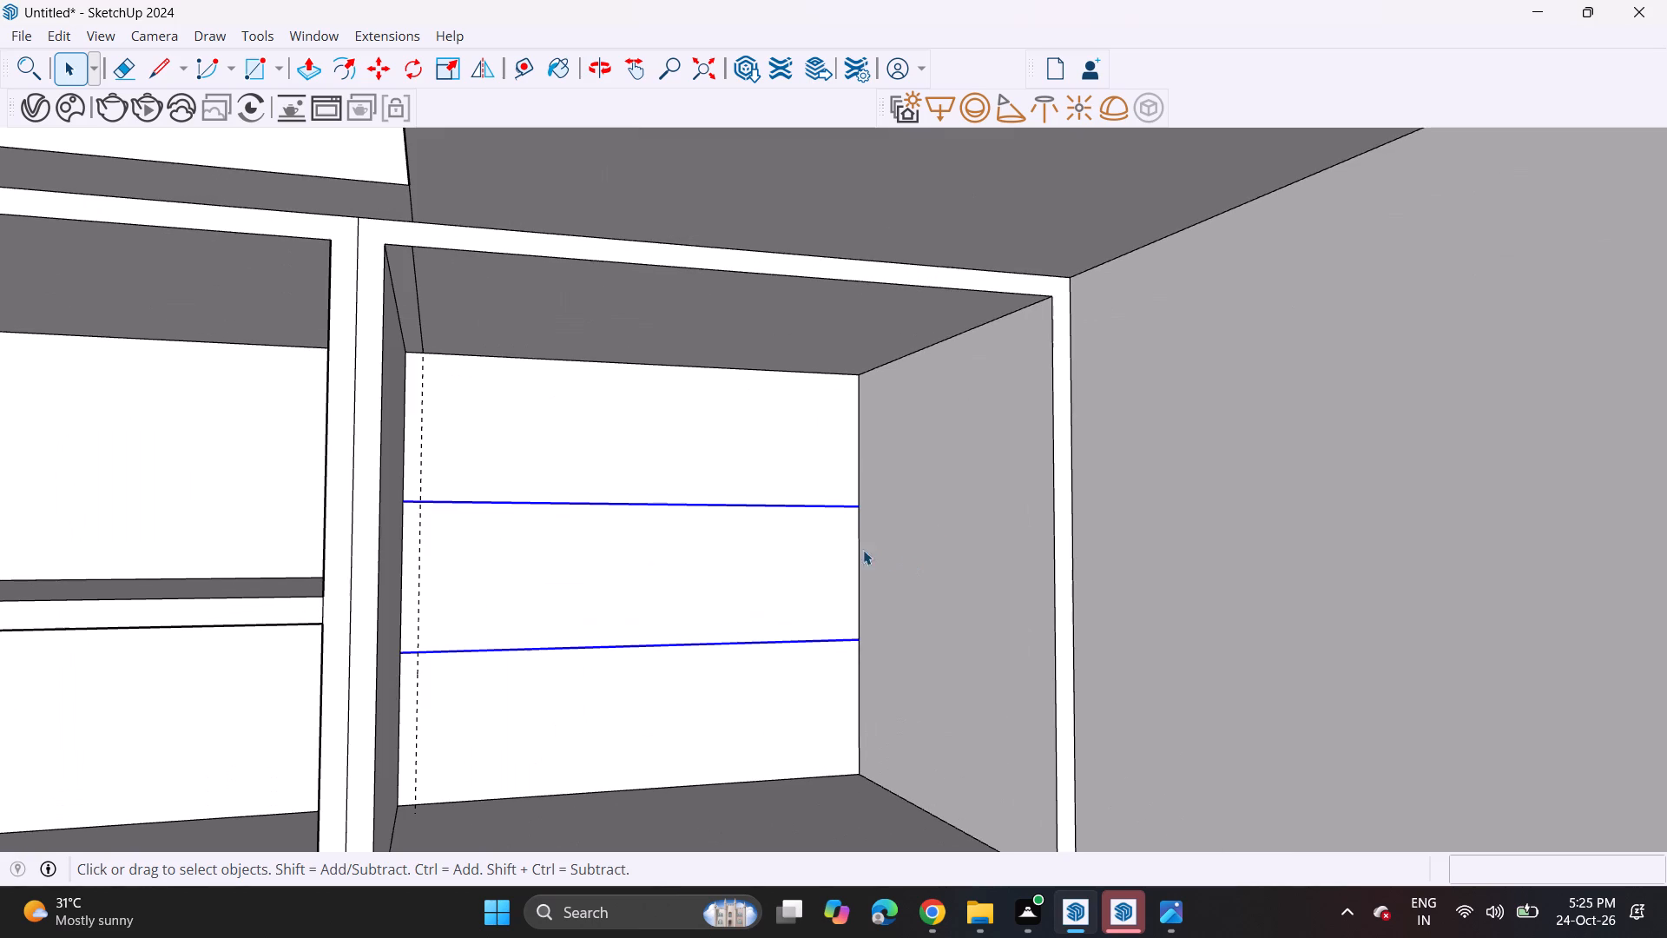
key("m")
left_click(857, 514)
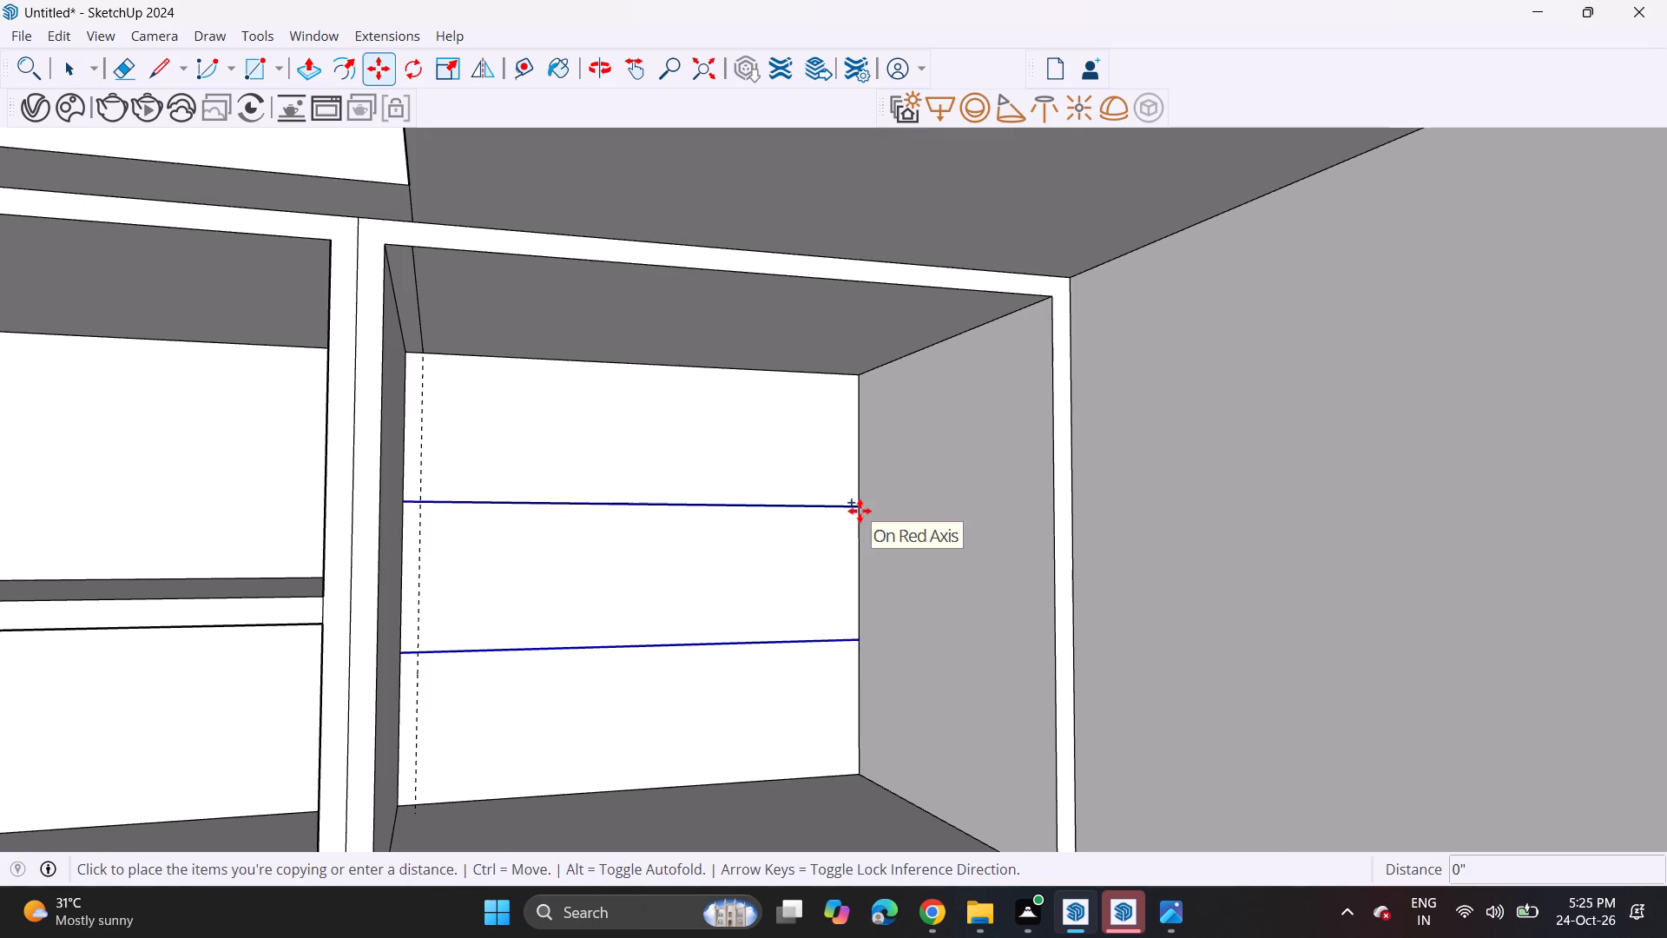
left_click(863, 526)
Push/Pull the two shelf strips in the first right-hand compartment forward, stopping just short of the cabinet's front edge.
scroll(724, 613, "down", 4)
scroll(724, 614, "up", 1)
scroll(723, 614, "down", 2)
scroll(683, 637, "up", 1)
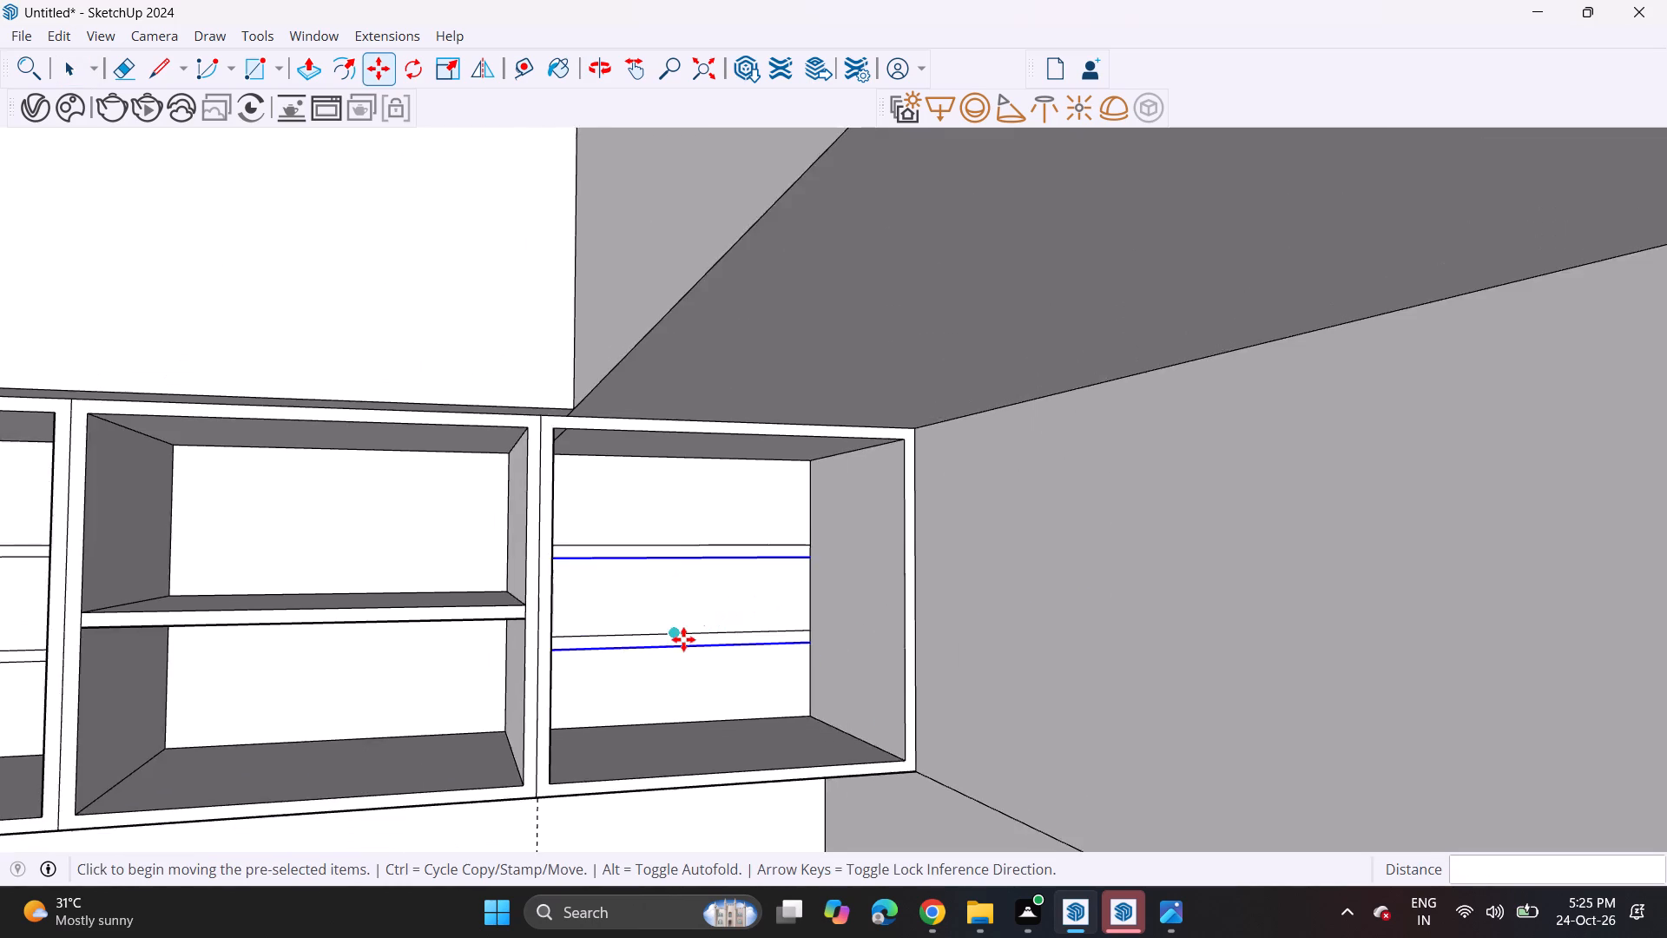
middle_click_drag(683, 639, 1038, 578, "shift")
scroll(992, 565, "down", 8)
scroll(957, 584, "up", 1)
scroll(946, 592, "down", 1)
middle_click_drag(803, 587, 674, 606)
scroll(688, 606, "down", 1)
scroll(650, 594, "up", 1)
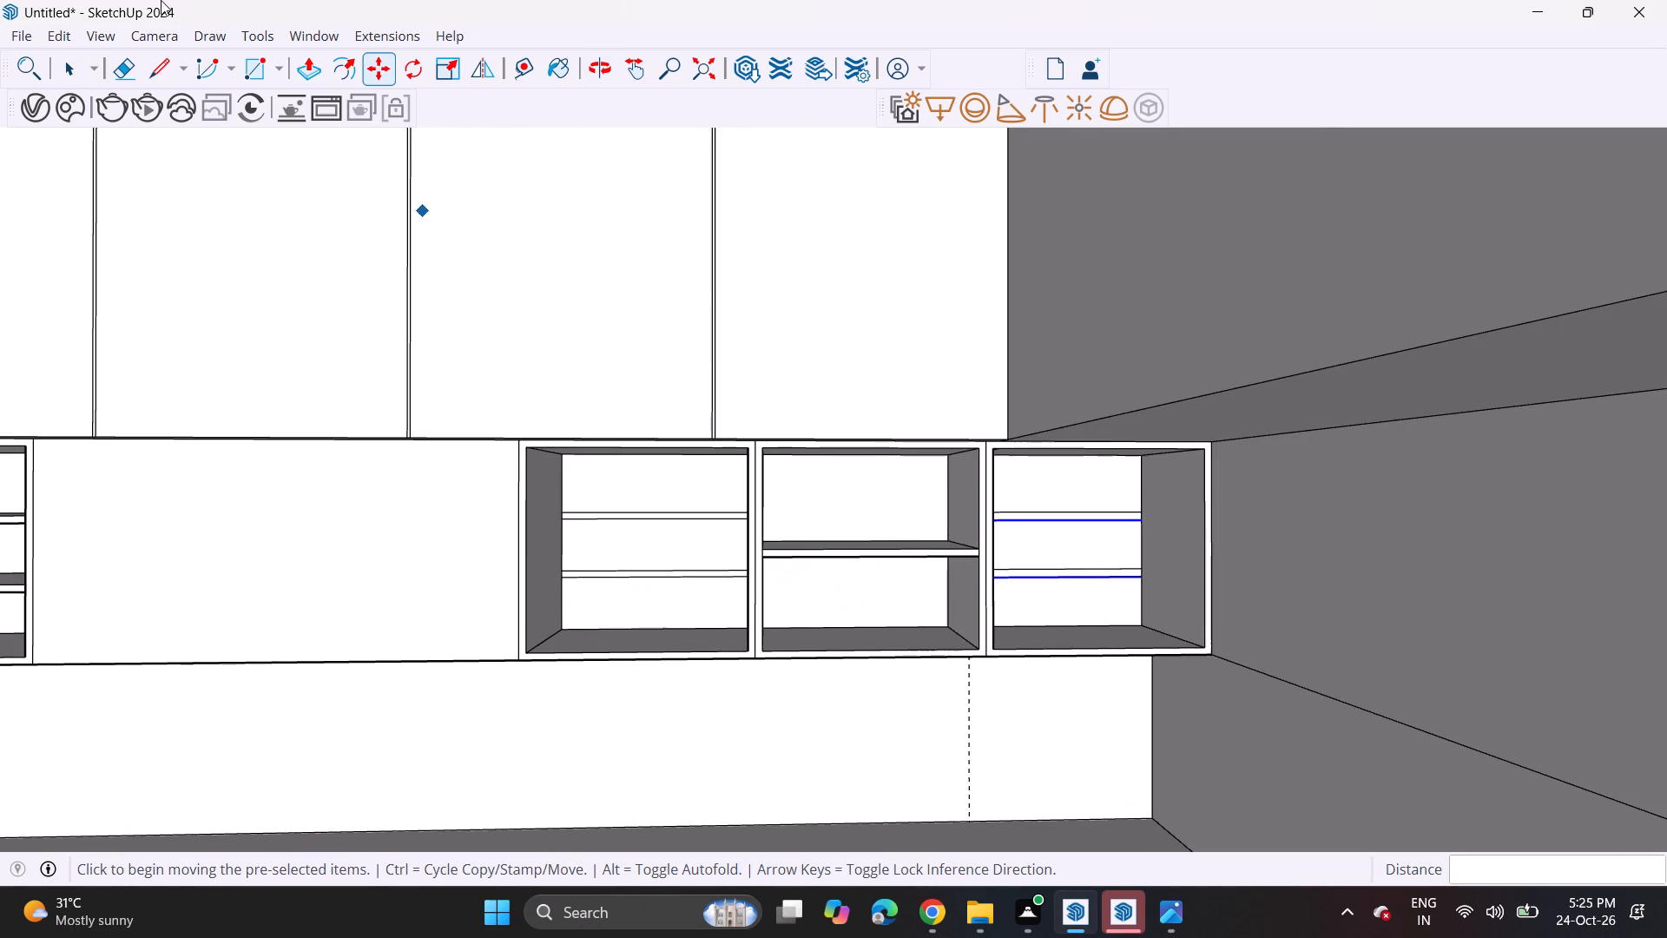
left_click(306, 72)
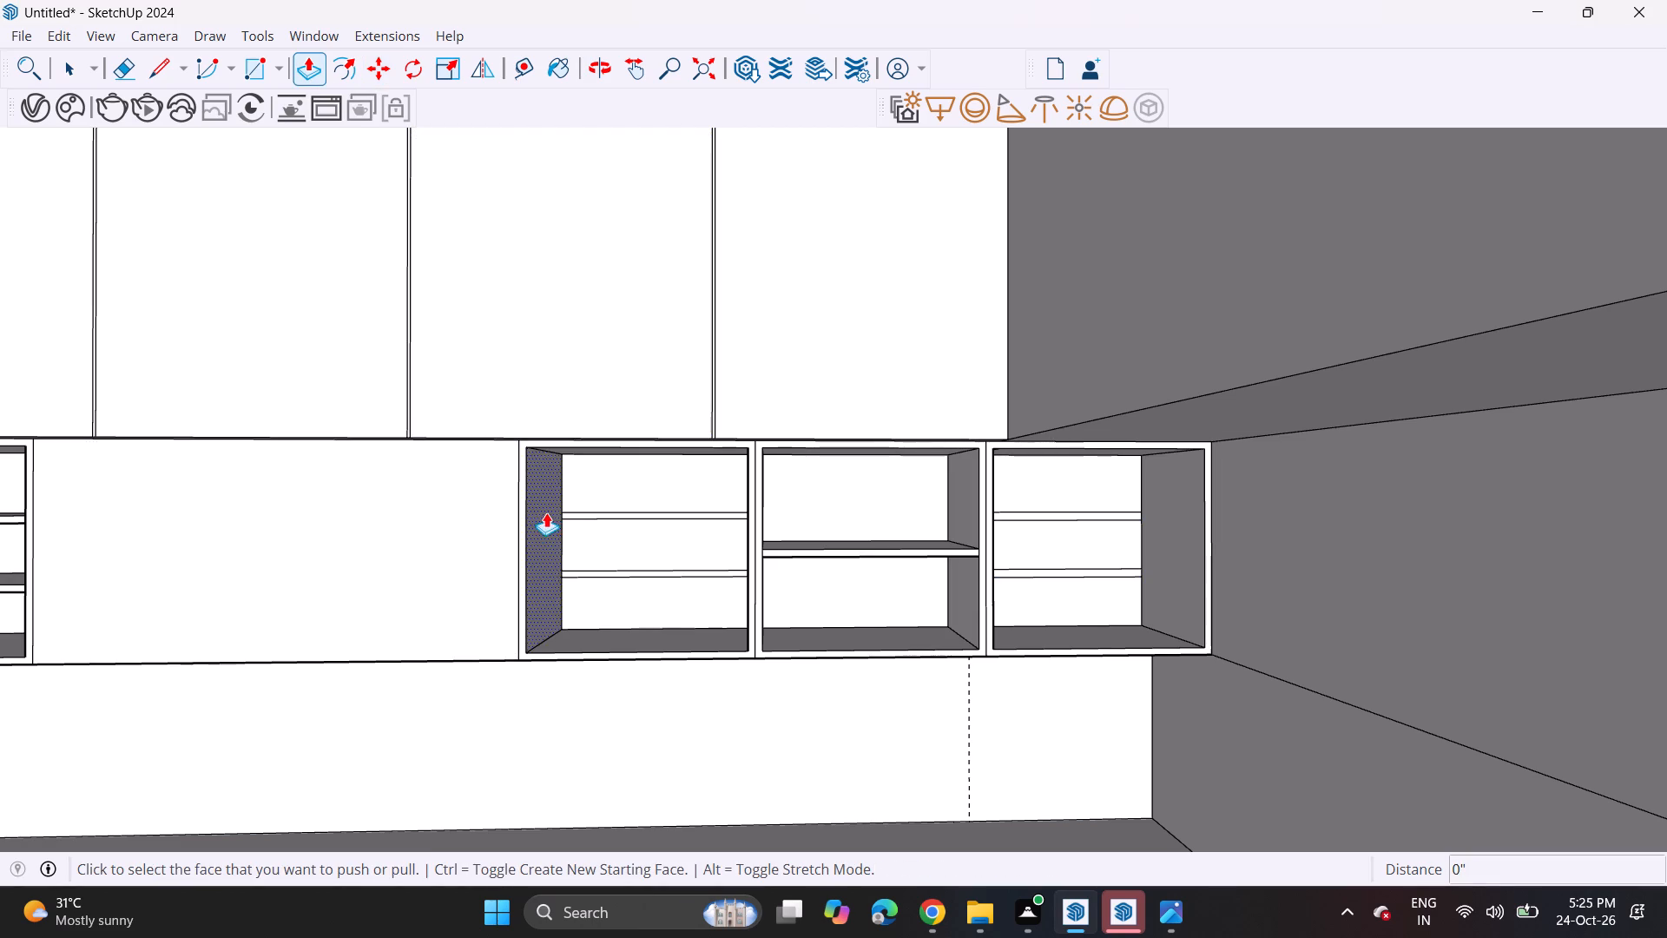
middle_click_drag(546, 512, 524, 565)
scroll(655, 492, "up", 4)
left_click(624, 519)
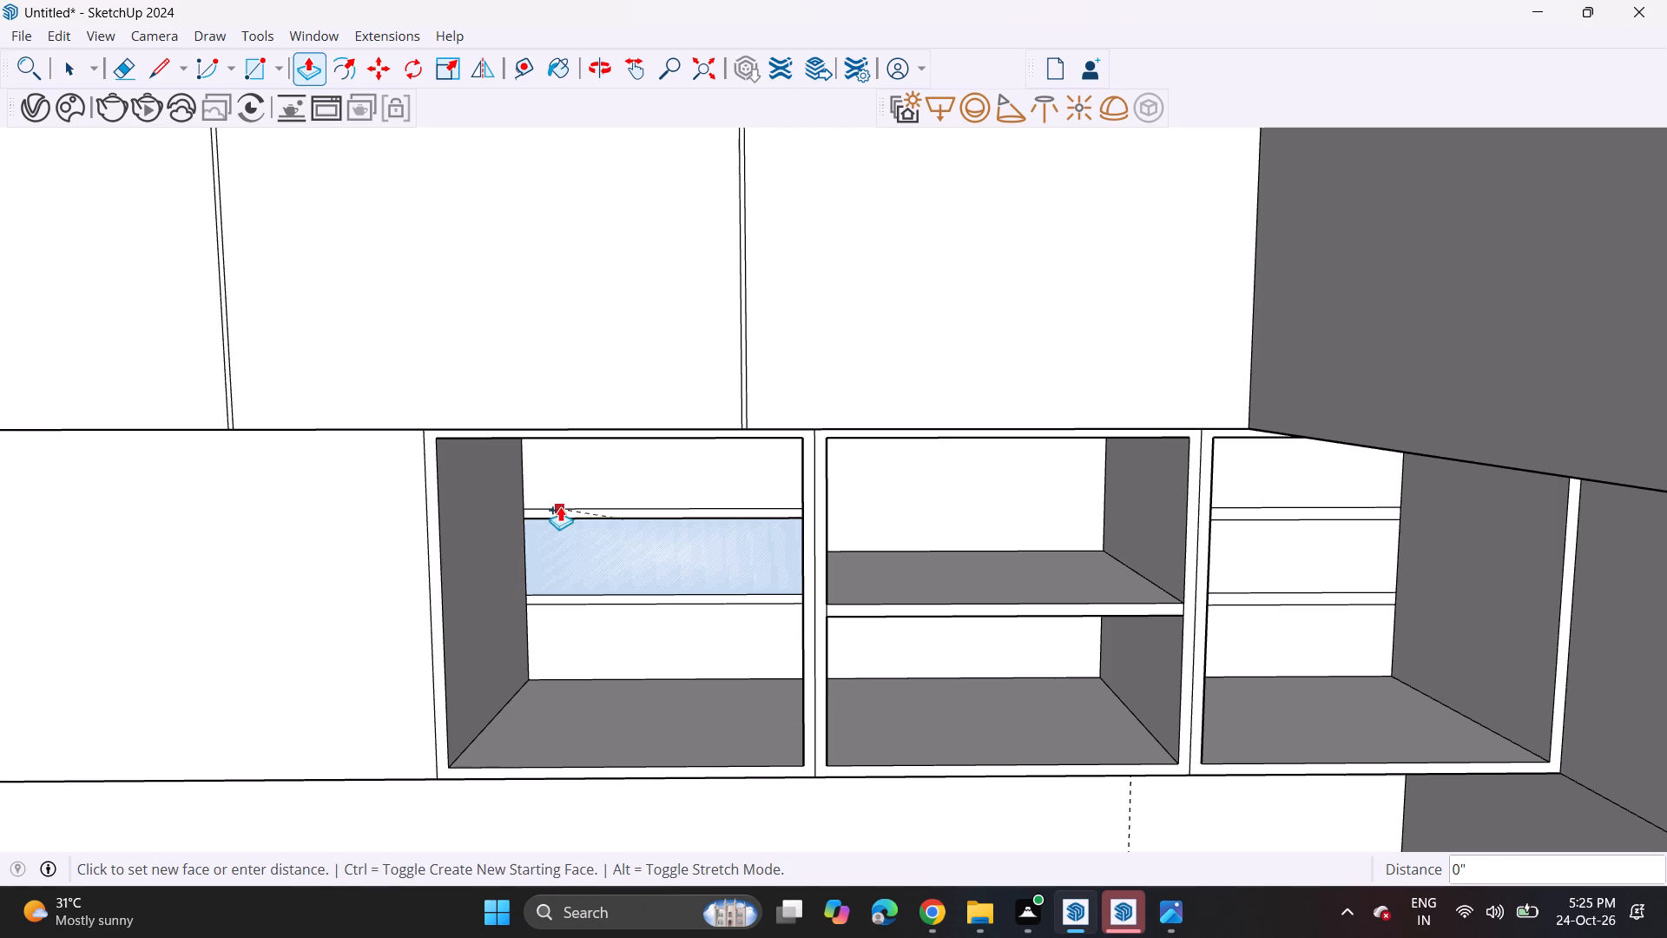
key("Escape")
left_click(561, 511)
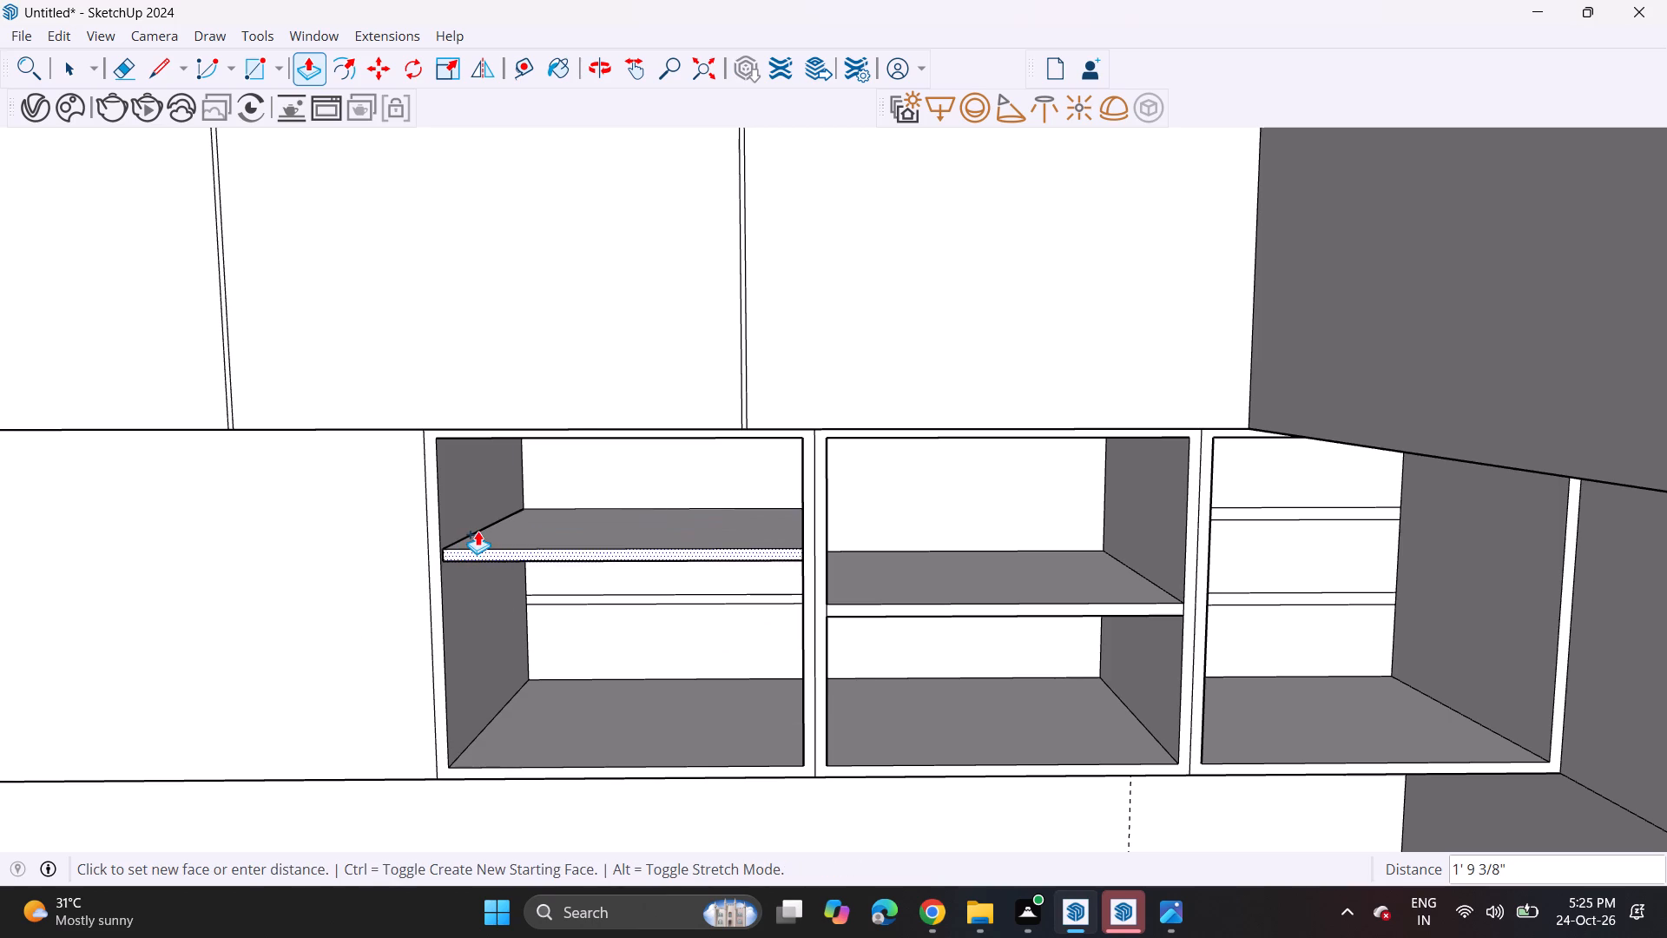
left_click(488, 537)
double_click(536, 604)
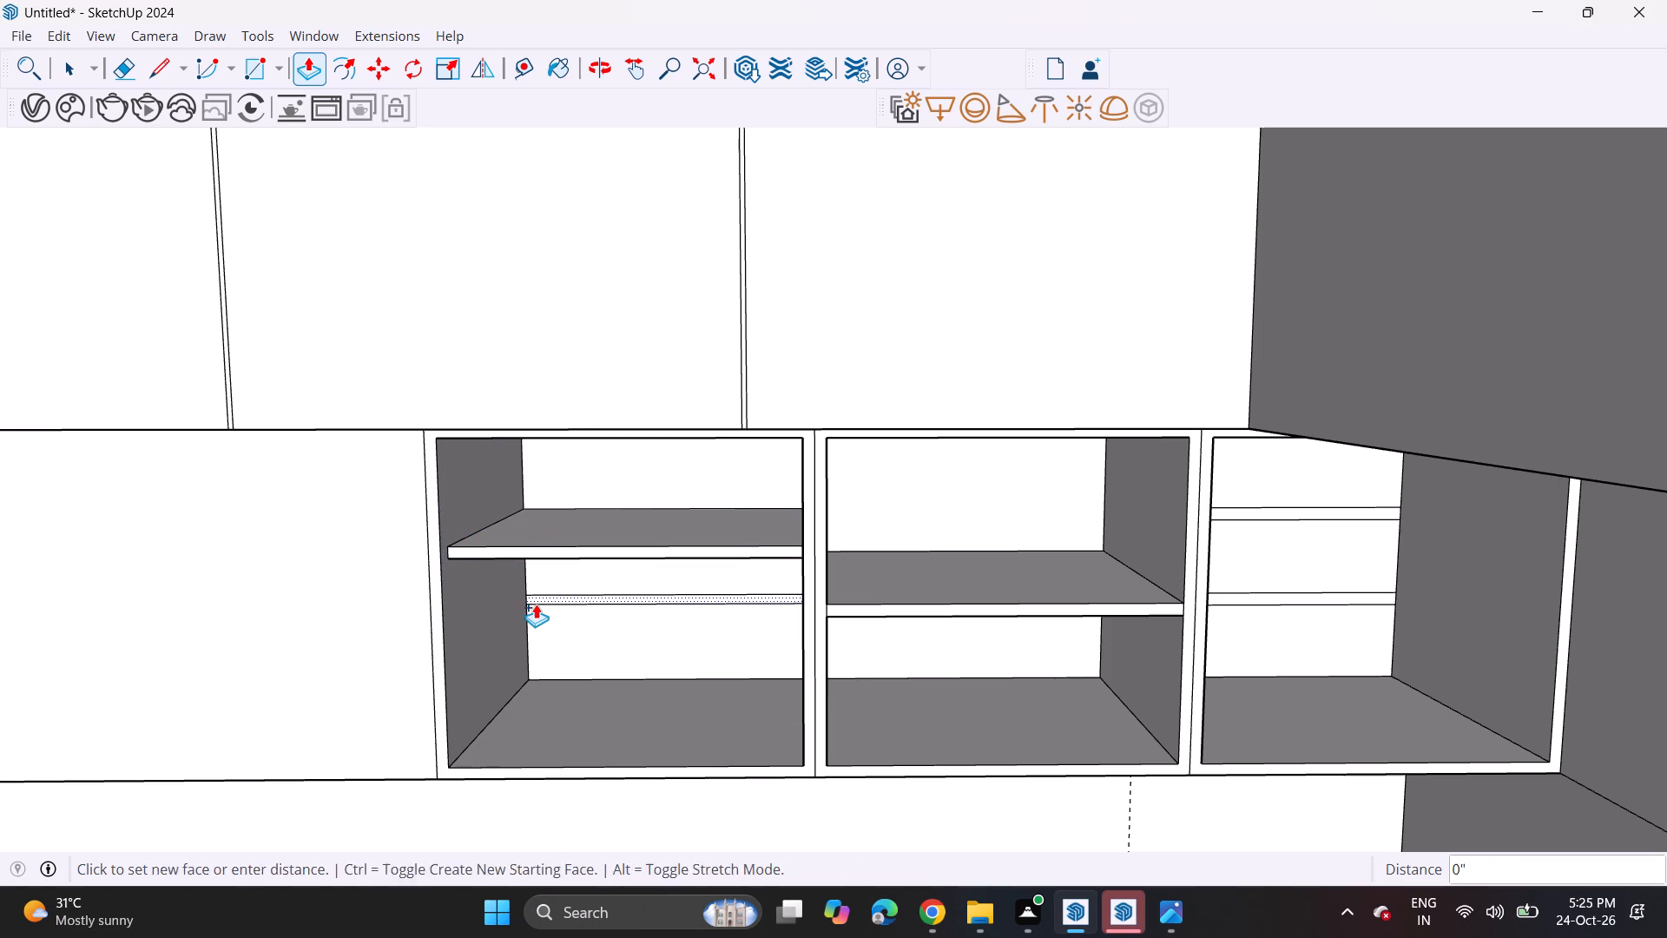
Extrude the two shelf strips in the rightmost compartment forward by the same depth as the previous shelves.
double_click(1257, 512)
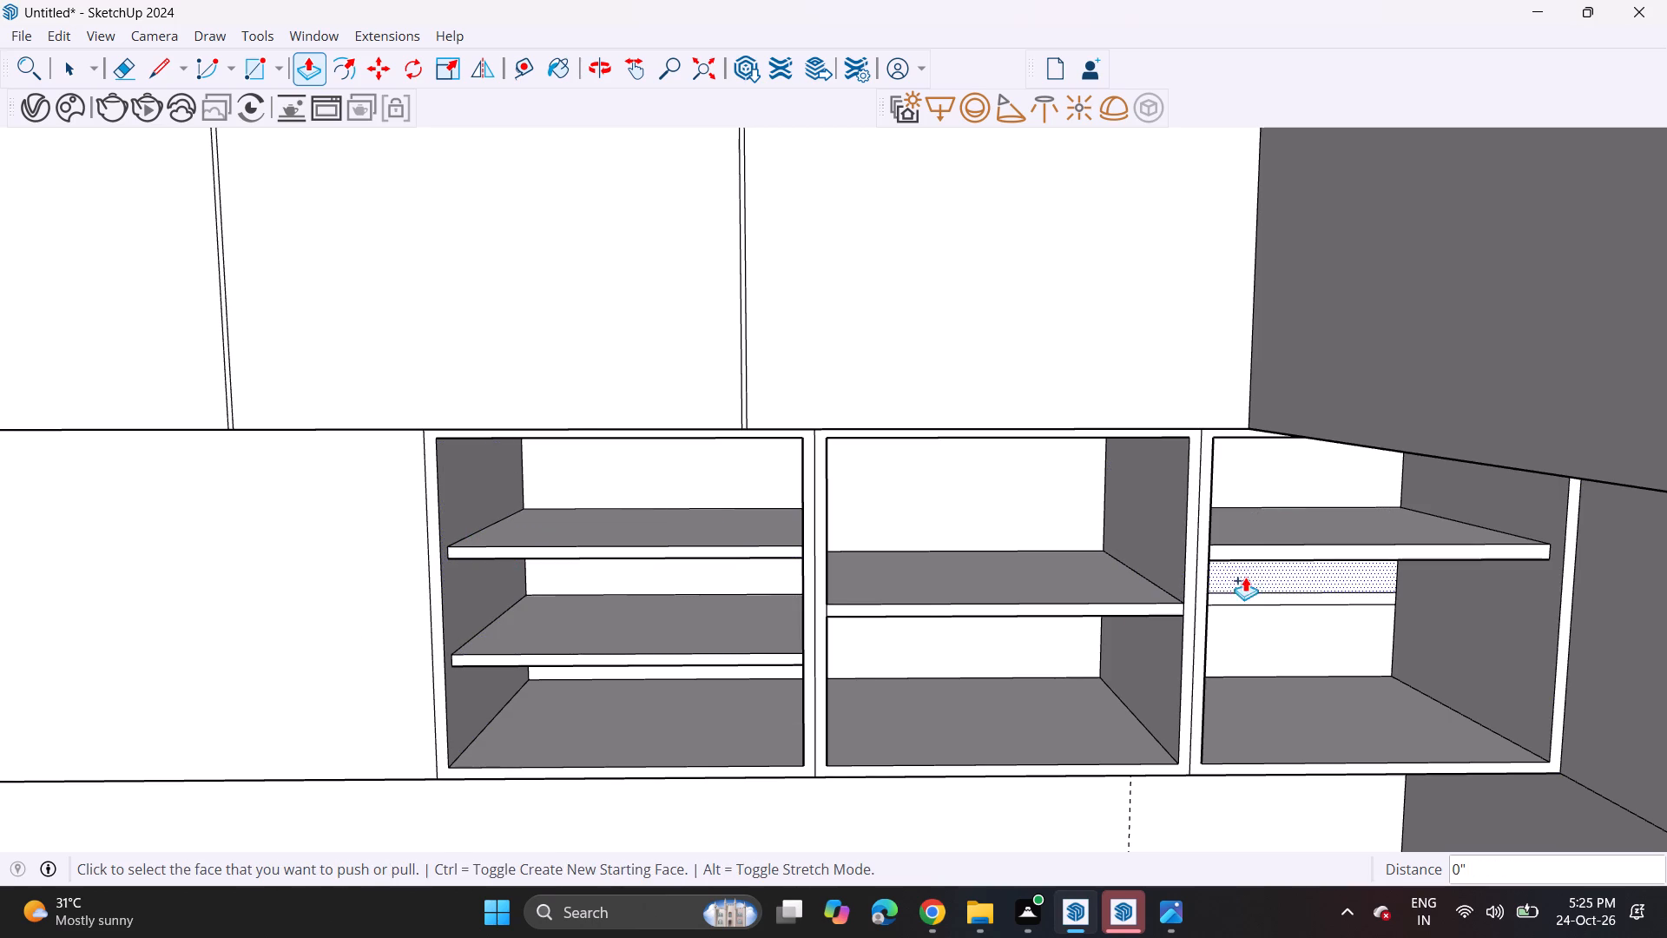
double_click(1246, 596)
Draw two 1' 8" front-to-back lines across the wall cabinets' underside at both ends of the solid central section.
scroll(821, 686, "down", 6)
middle_click_drag(762, 711, 1020, 492)
scroll(996, 486, "down", 4)
middle_click_drag(857, 533, 903, 545, "shift")
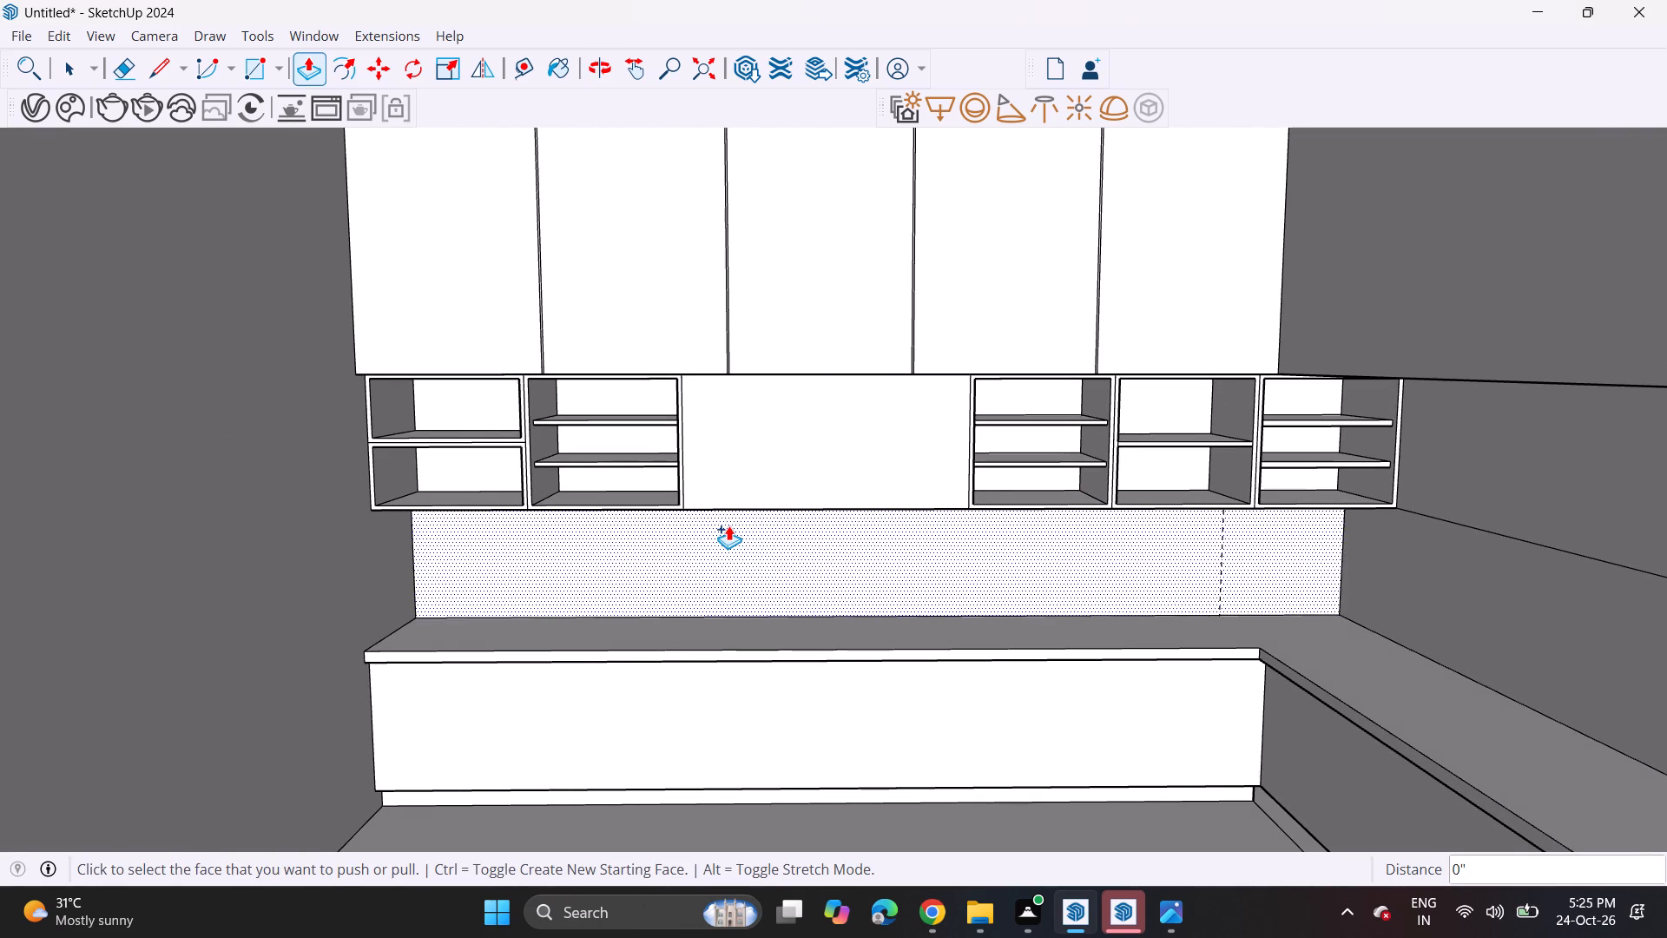
scroll(728, 525, "up", 1)
middle_click_drag(728, 525, 730, 405)
scroll(718, 488, "up", 3)
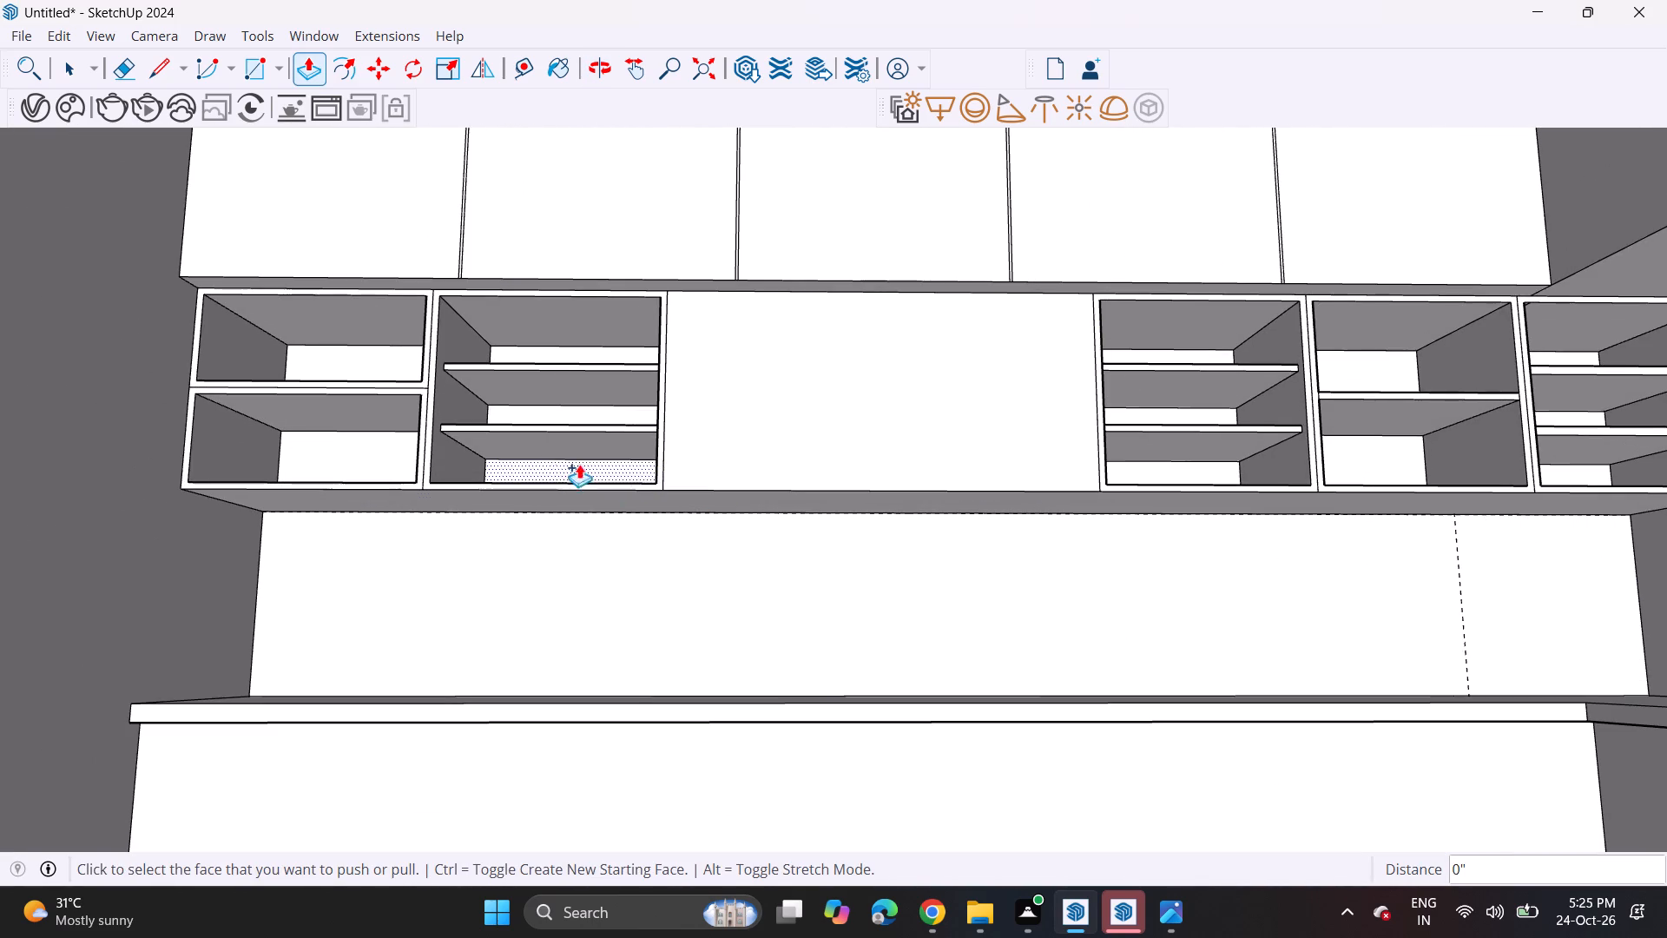
left_click(175, 63)
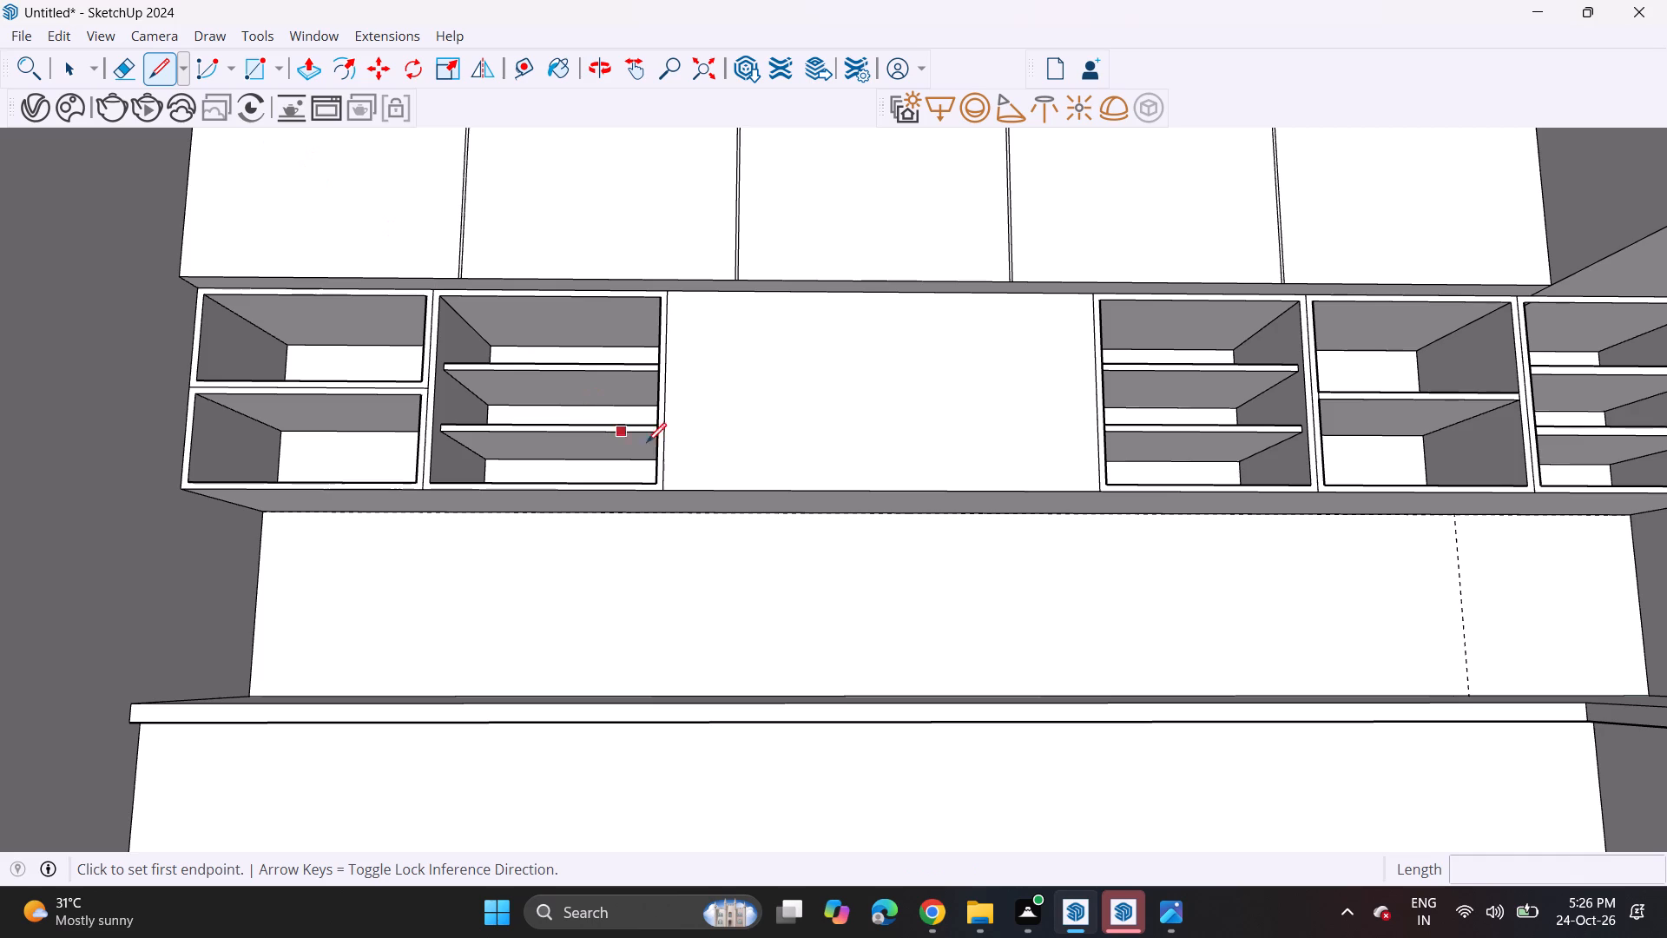
left_click(664, 489)
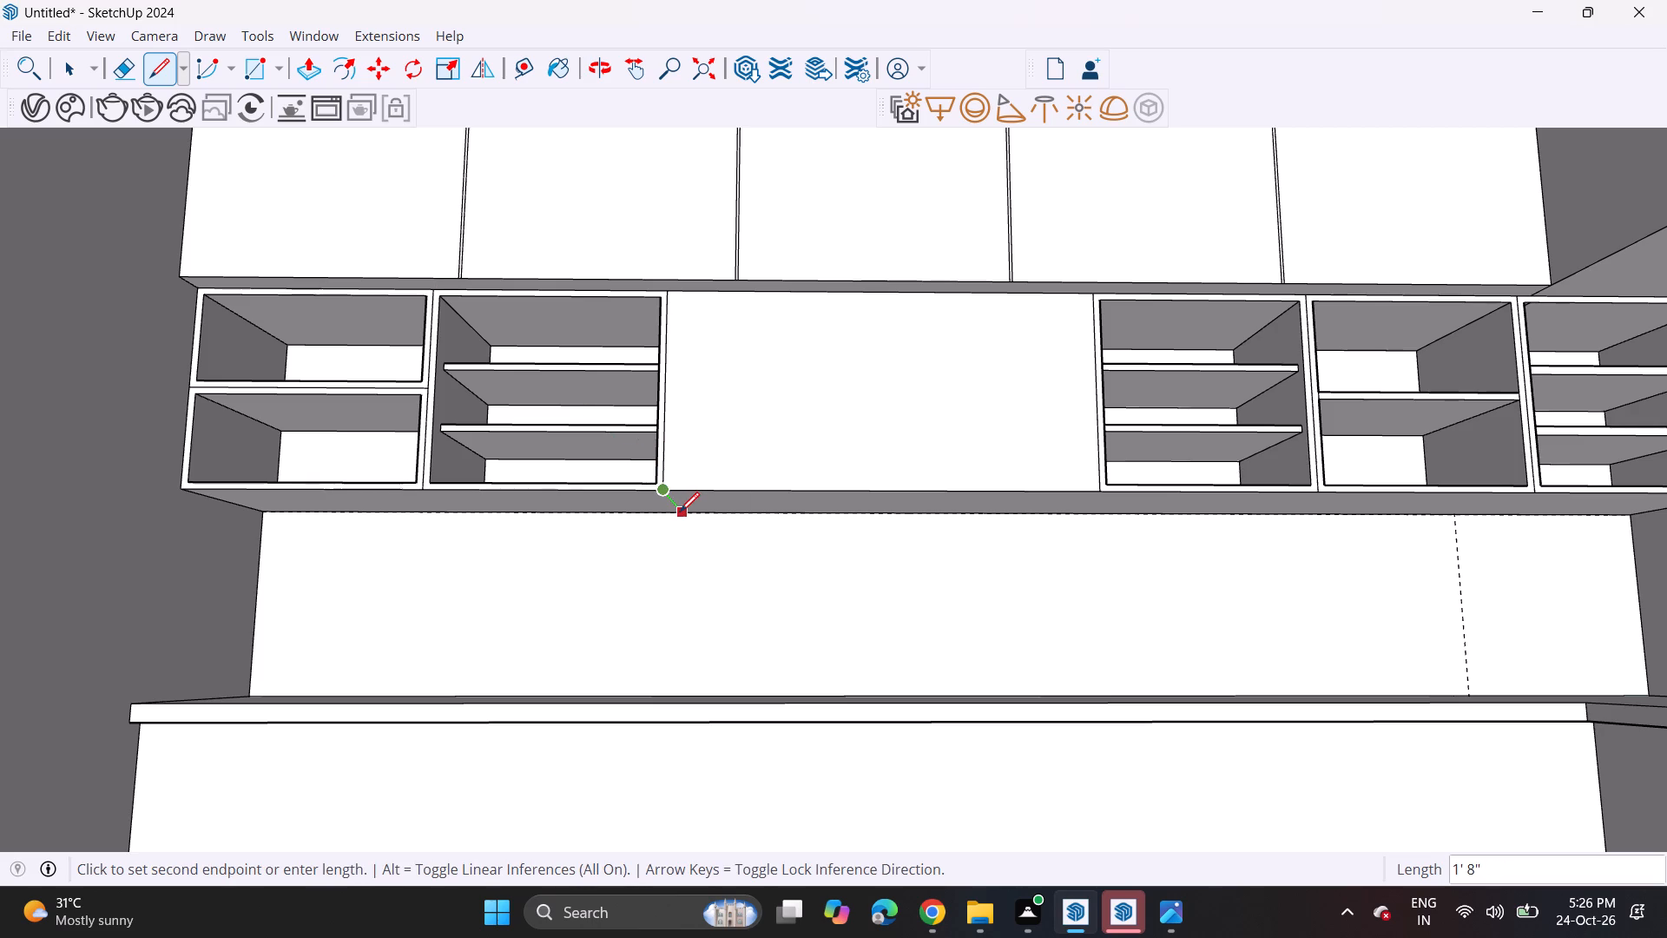
left_click(679, 513)
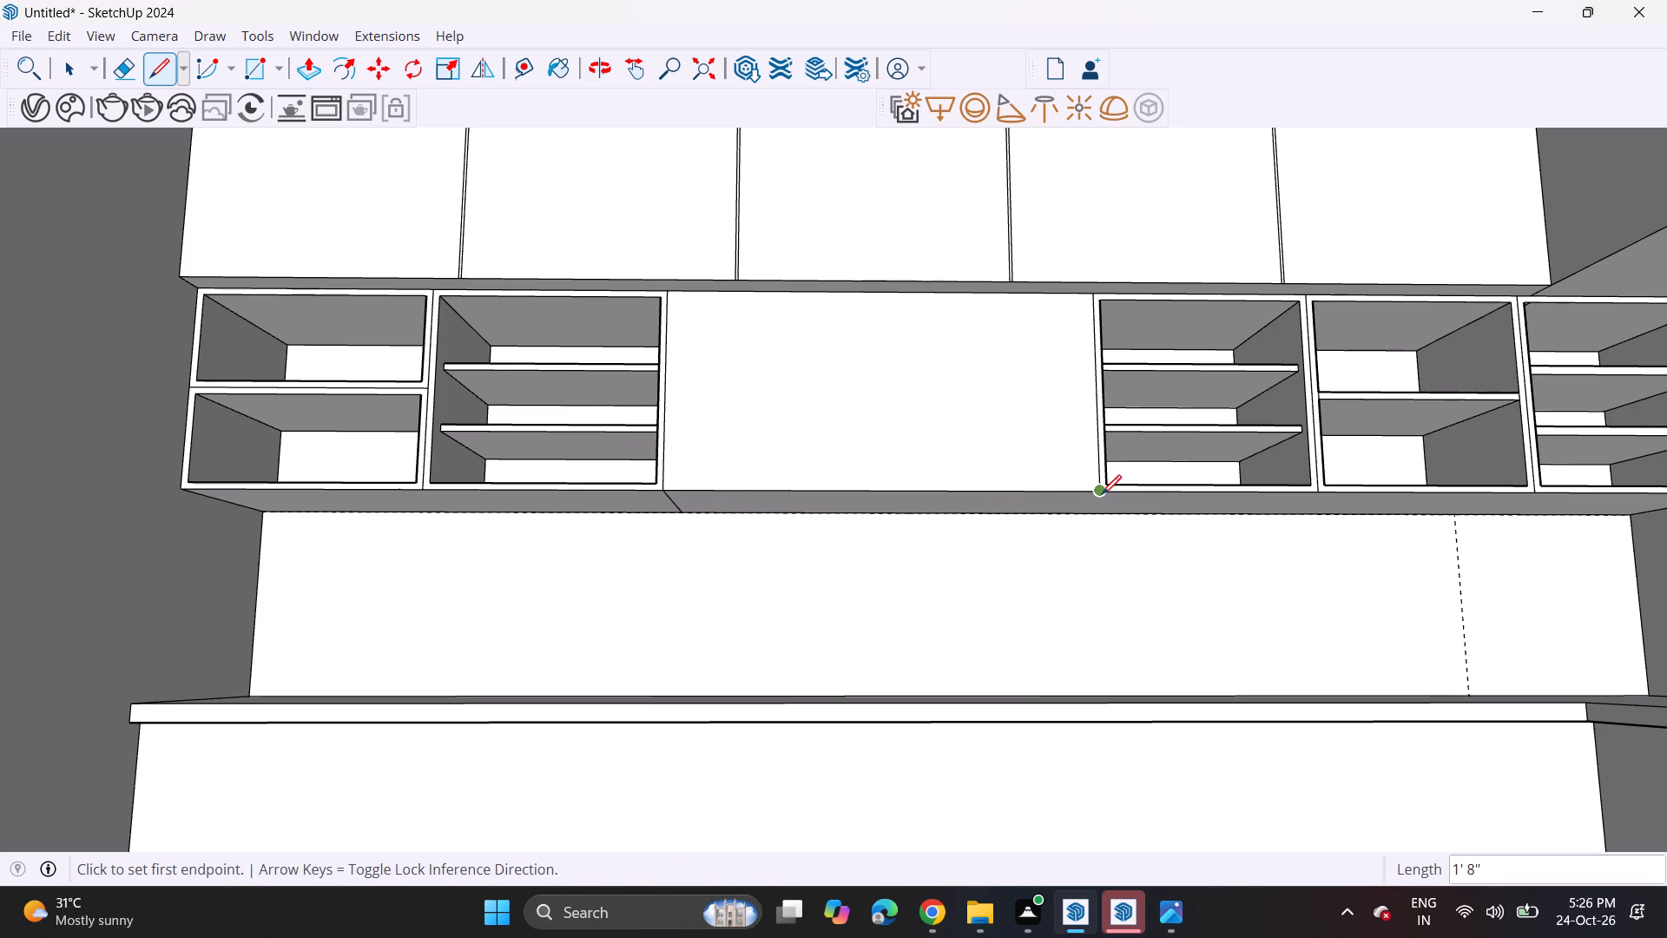
left_click(1102, 494)
left_click(1052, 521)
Push the underside of the central wall cabinet section up about 5 1/2" to form a recess.
left_click(293, 73)
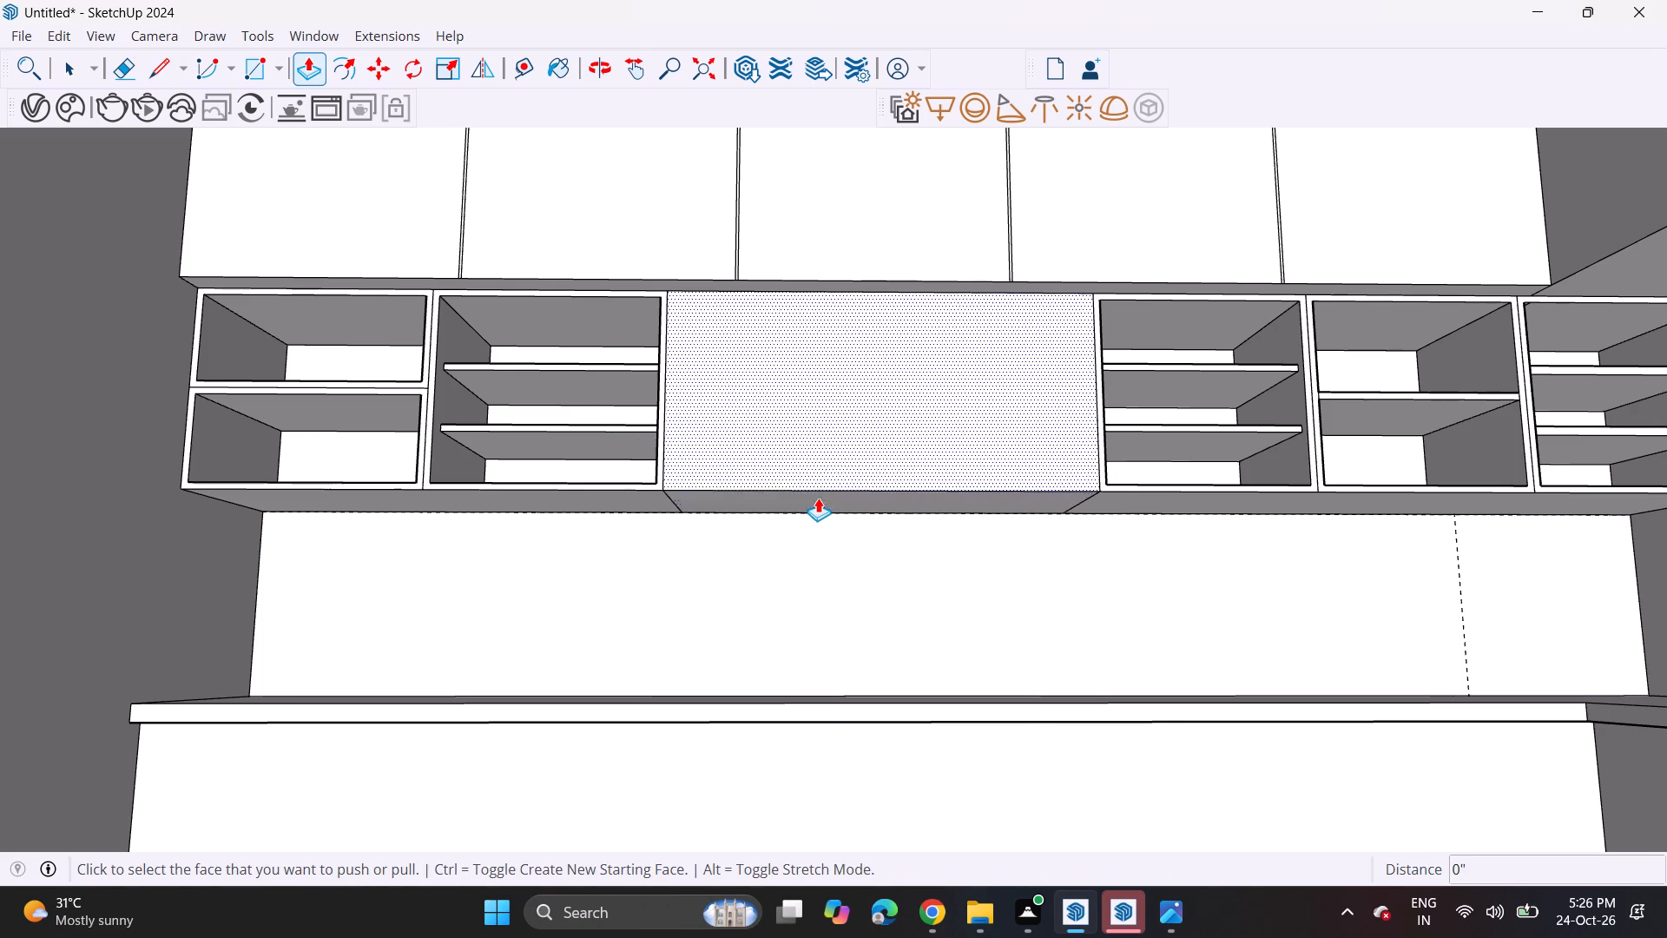
left_click(818, 500)
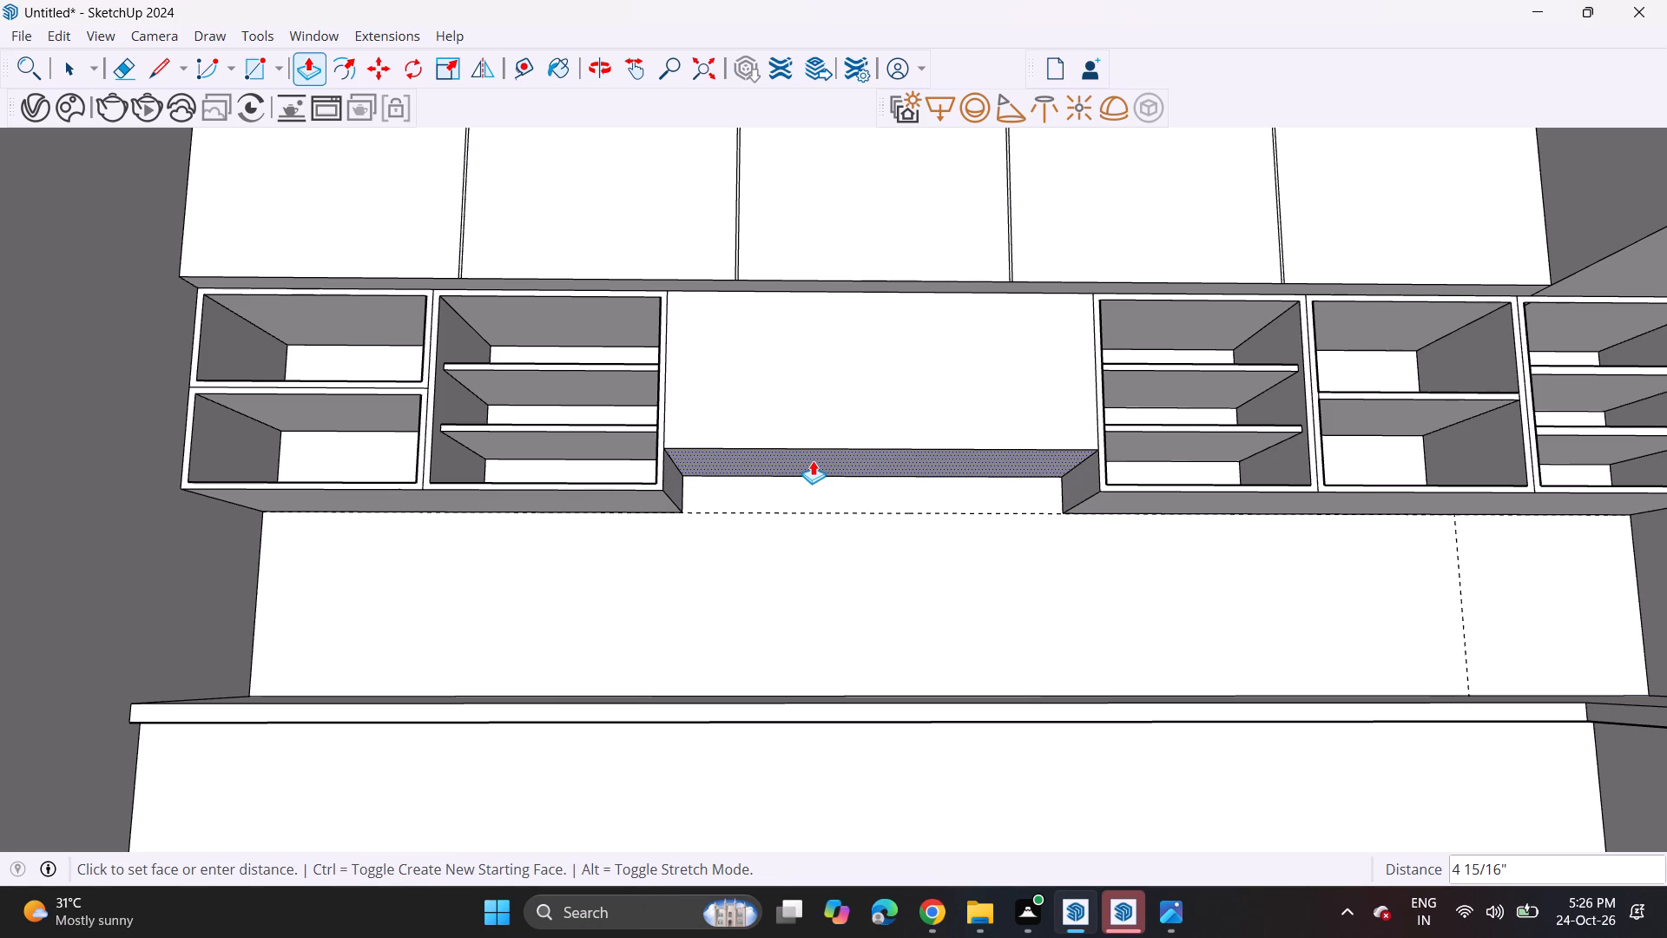
left_click(812, 455)
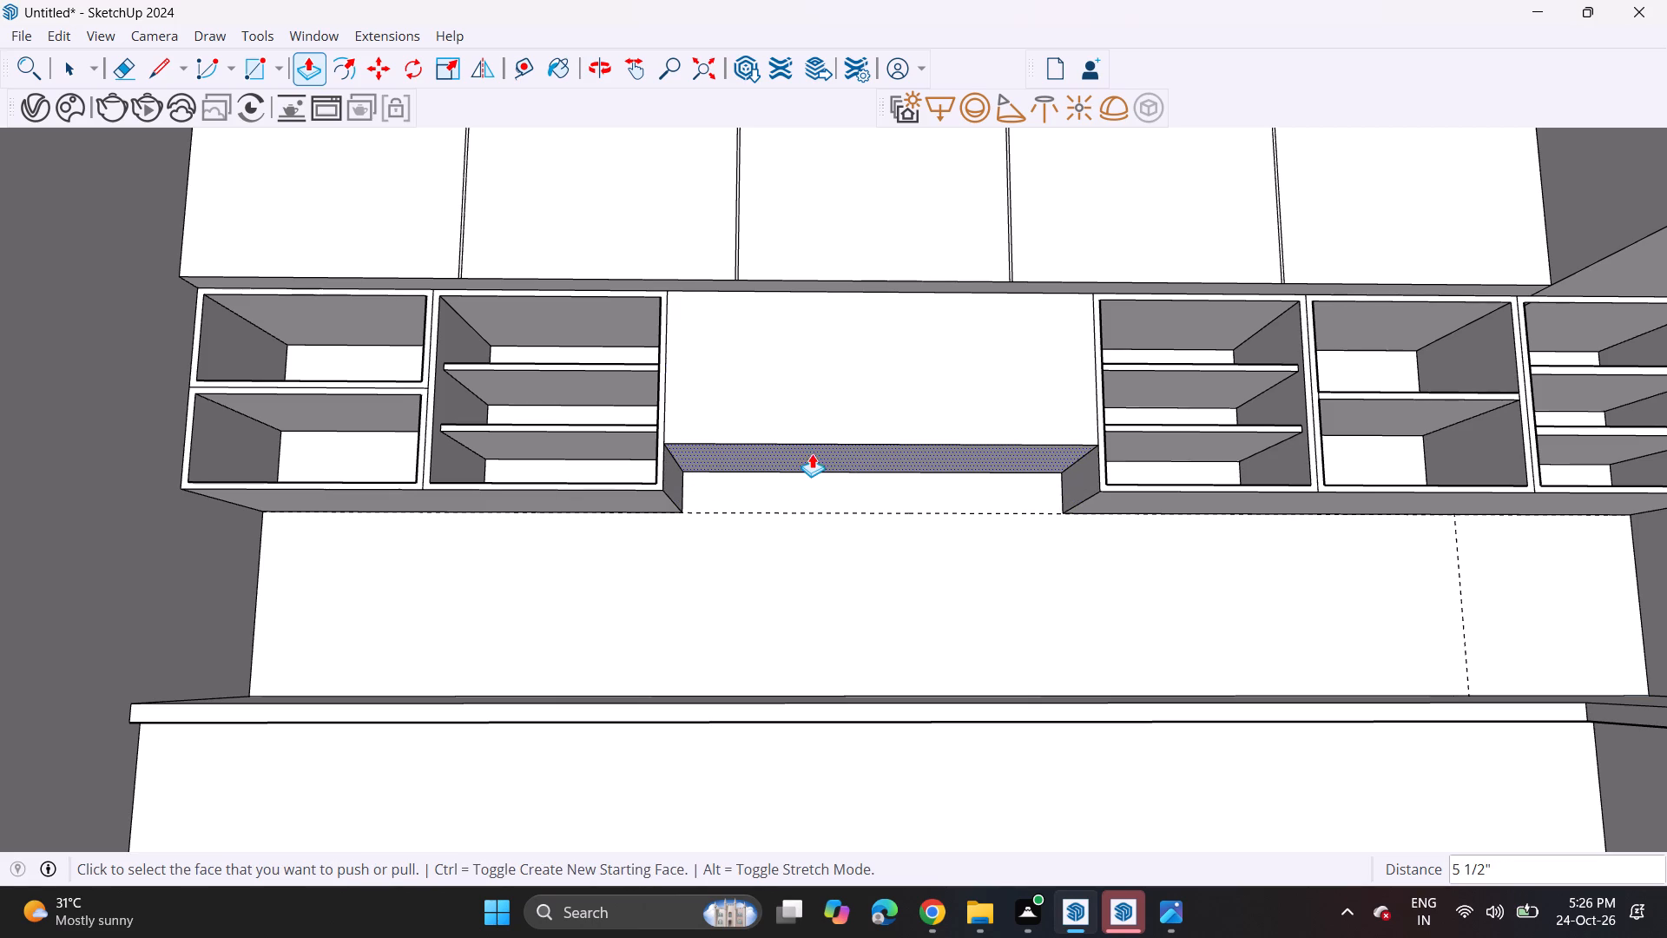
Copy the side-wall upper cabinet's outer vertical edge to its inner corner and divide the span into 2 equal parts.
middle_click_drag(388, 379, 412, 452)
scroll(410, 452, "up", 1)
scroll(410, 452, "down", 5)
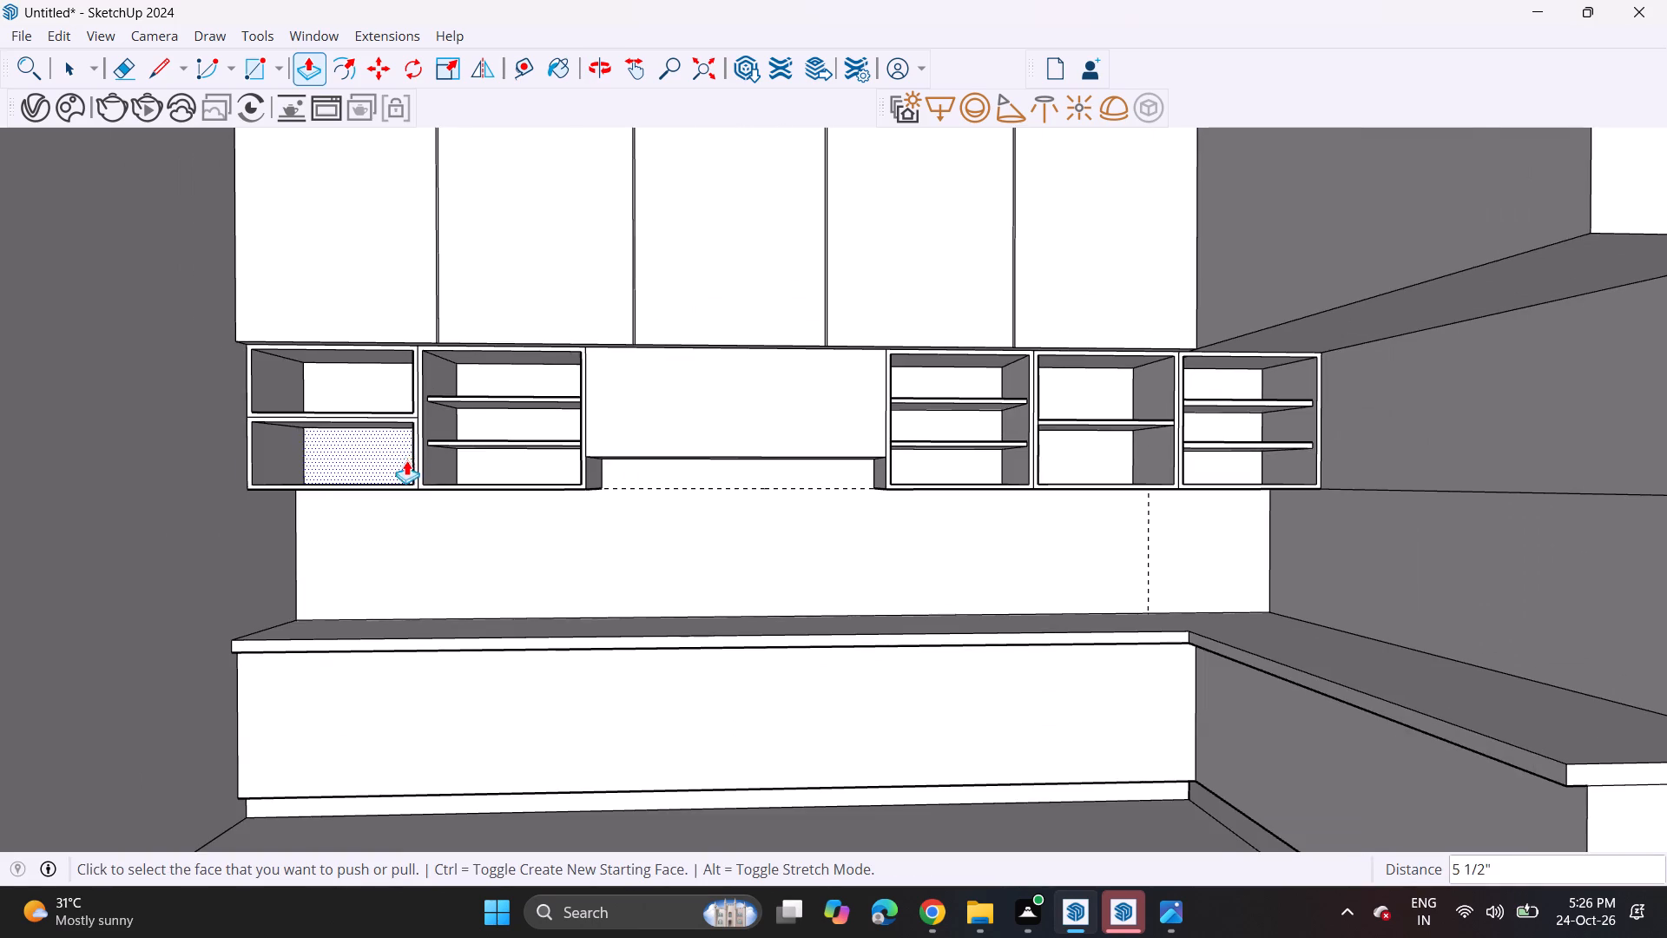
scroll(469, 466, "down", 4)
middle_click_drag(471, 466, 544, 487)
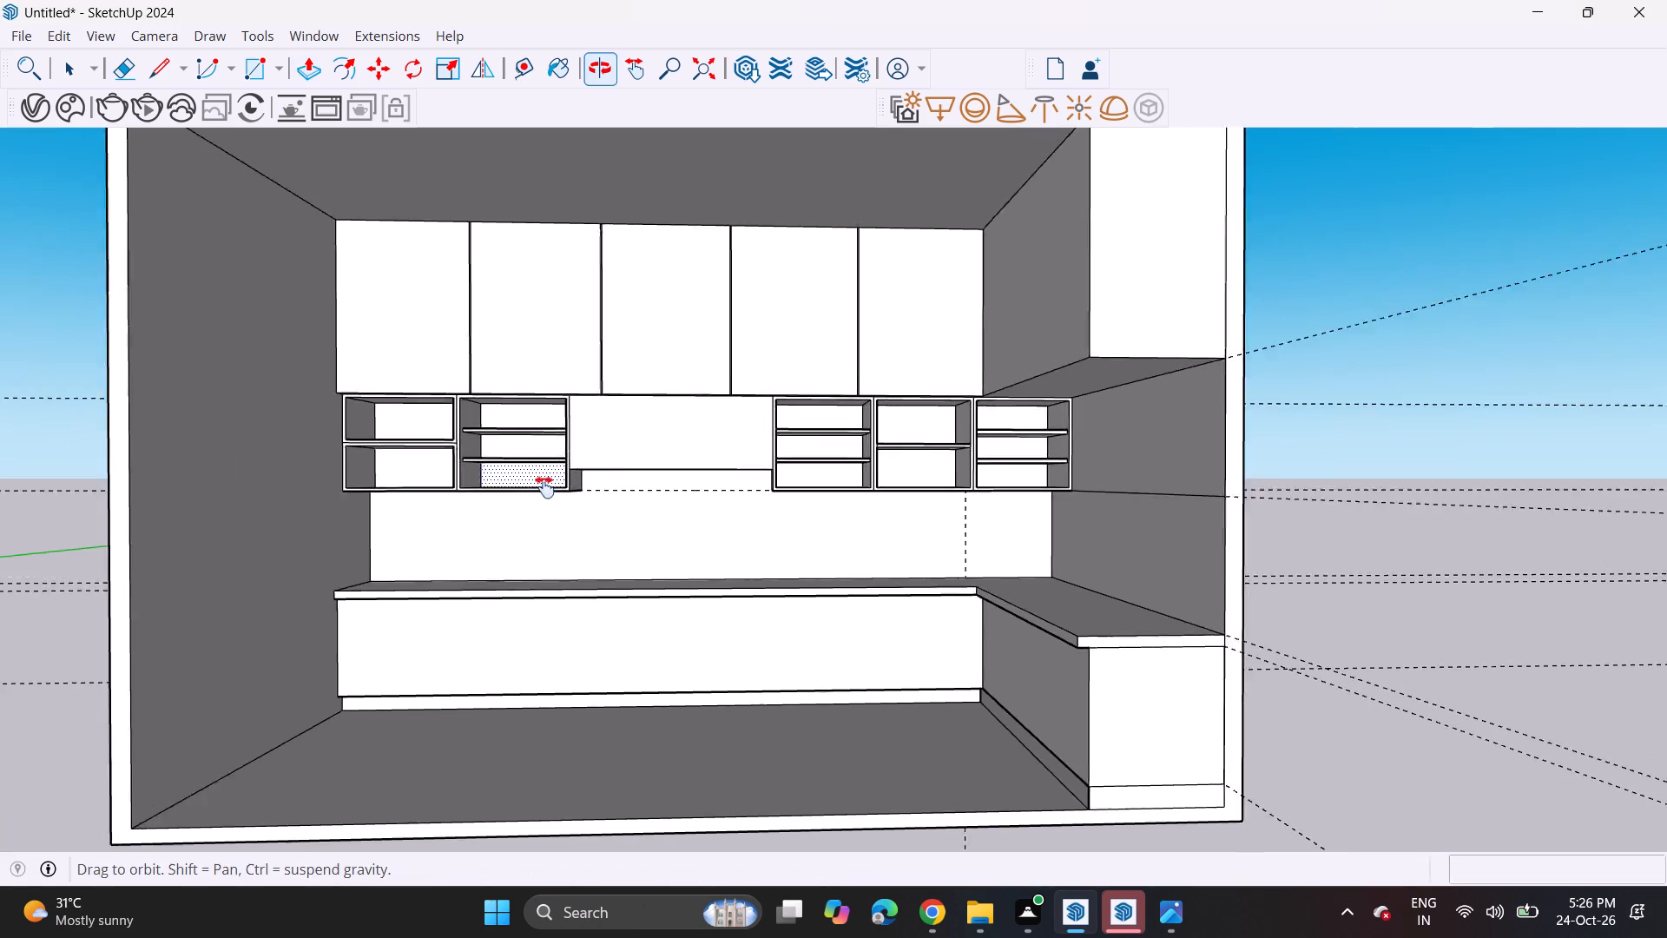
middle_click_drag(544, 487, 836, 499)
middle_click_drag(818, 499, 777, 492)
scroll(764, 491, "down", 1)
scroll(758, 491, "up", 1)
scroll(741, 496, "down", 2)
middle_click_drag(685, 499, 364, 500)
middle_click_drag(395, 507, 652, 518)
scroll(913, 462, "up", 3)
middle_click_drag(955, 402, 465, 480, "shift")
middle_click_drag(475, 484, 511, 492)
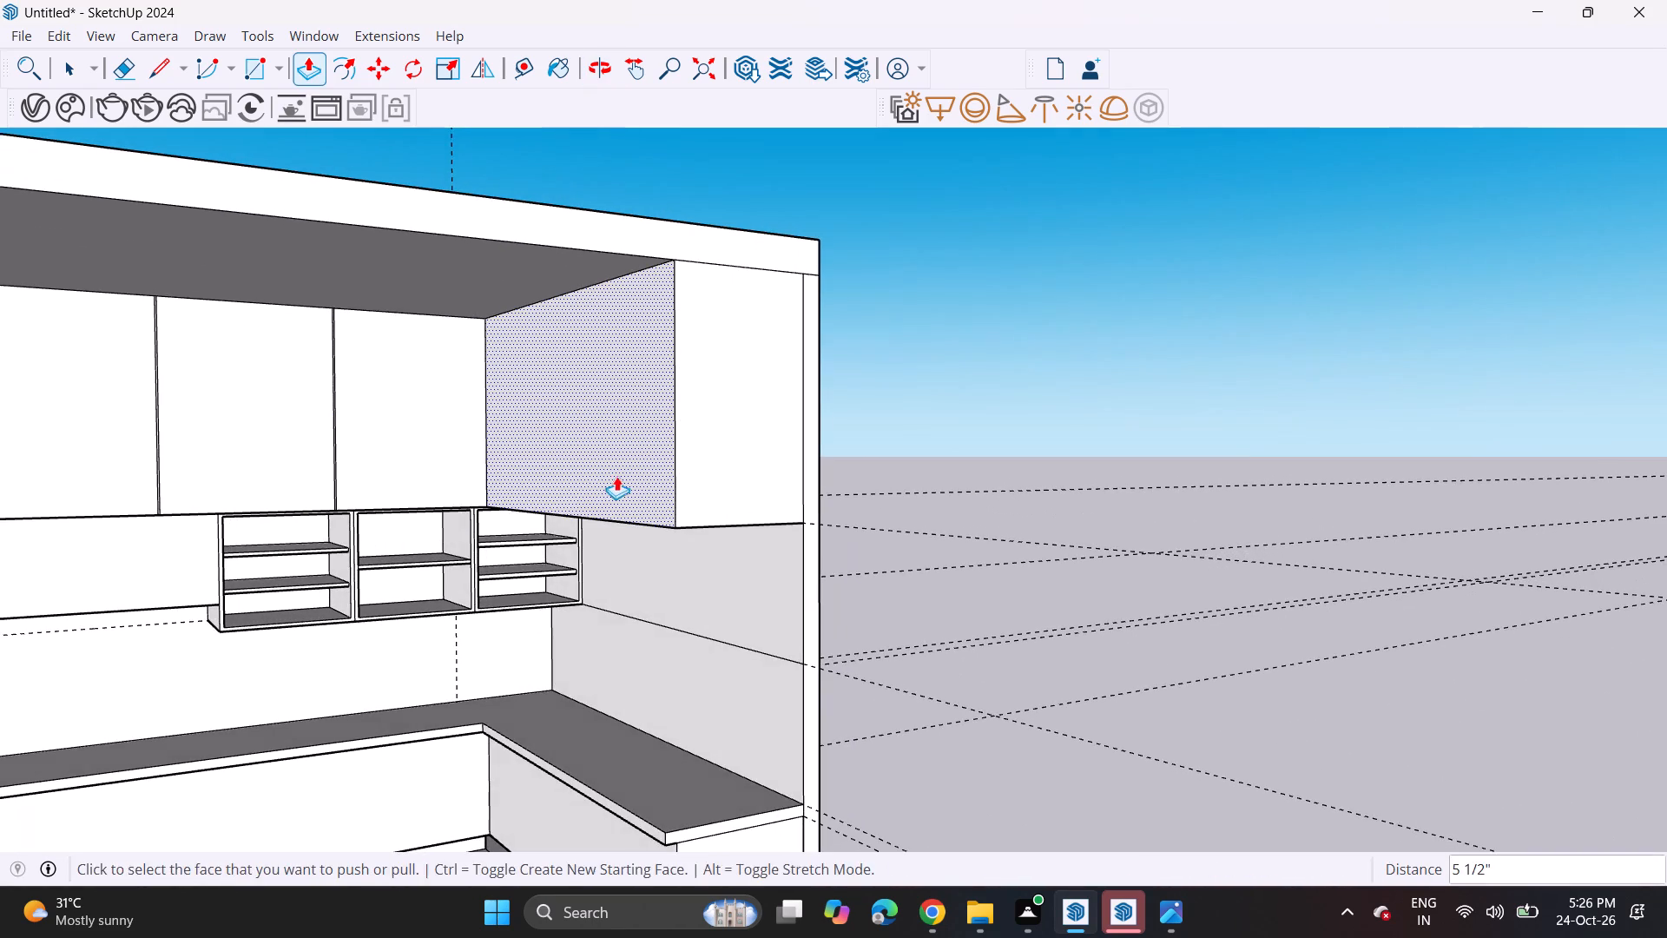
middle_click_drag(602, 482, 695, 494)
key("space")
left_click(767, 479)
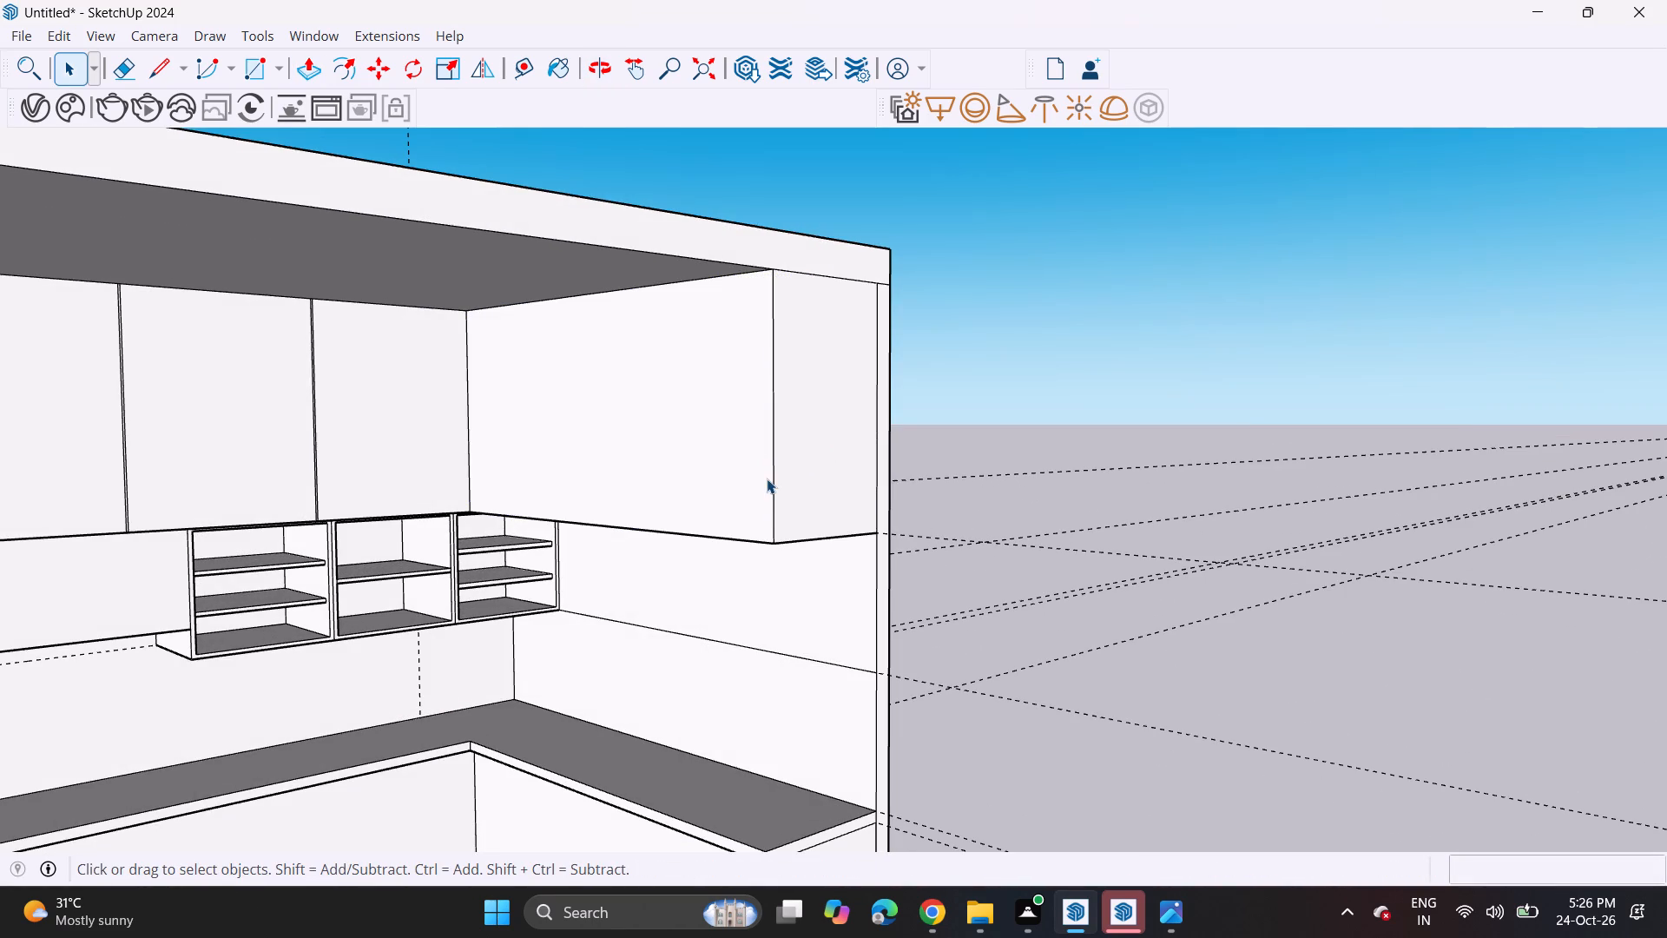
left_click(777, 491)
left_click(775, 494)
scroll(766, 508, "up", 3)
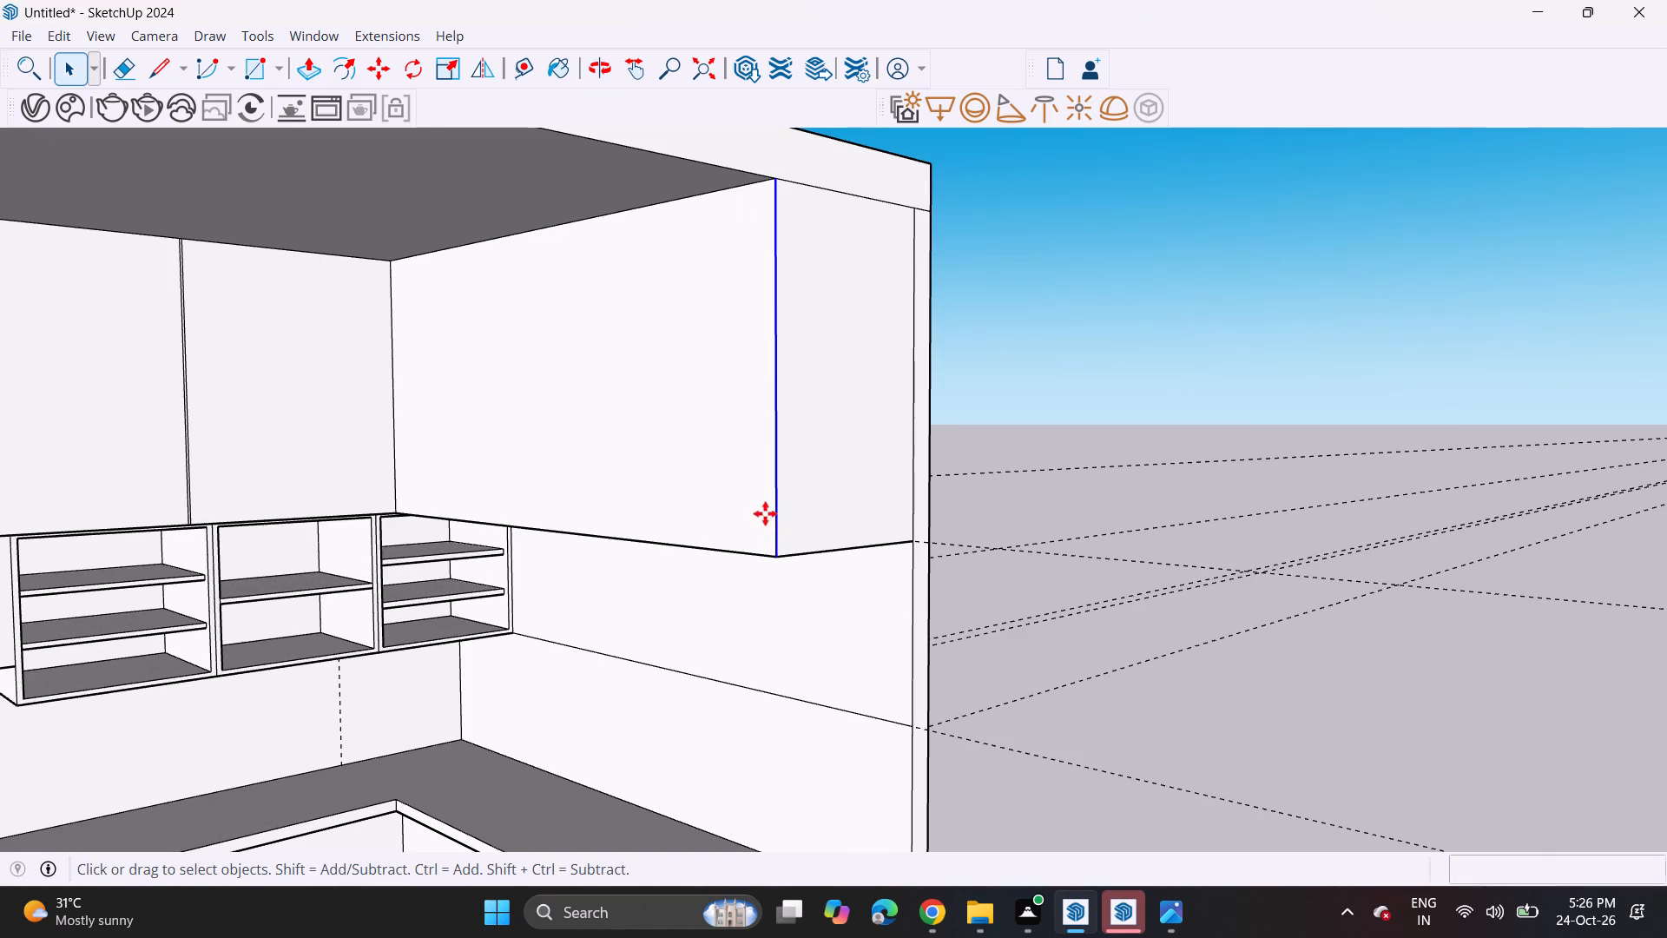
key("m")
left_click(781, 552)
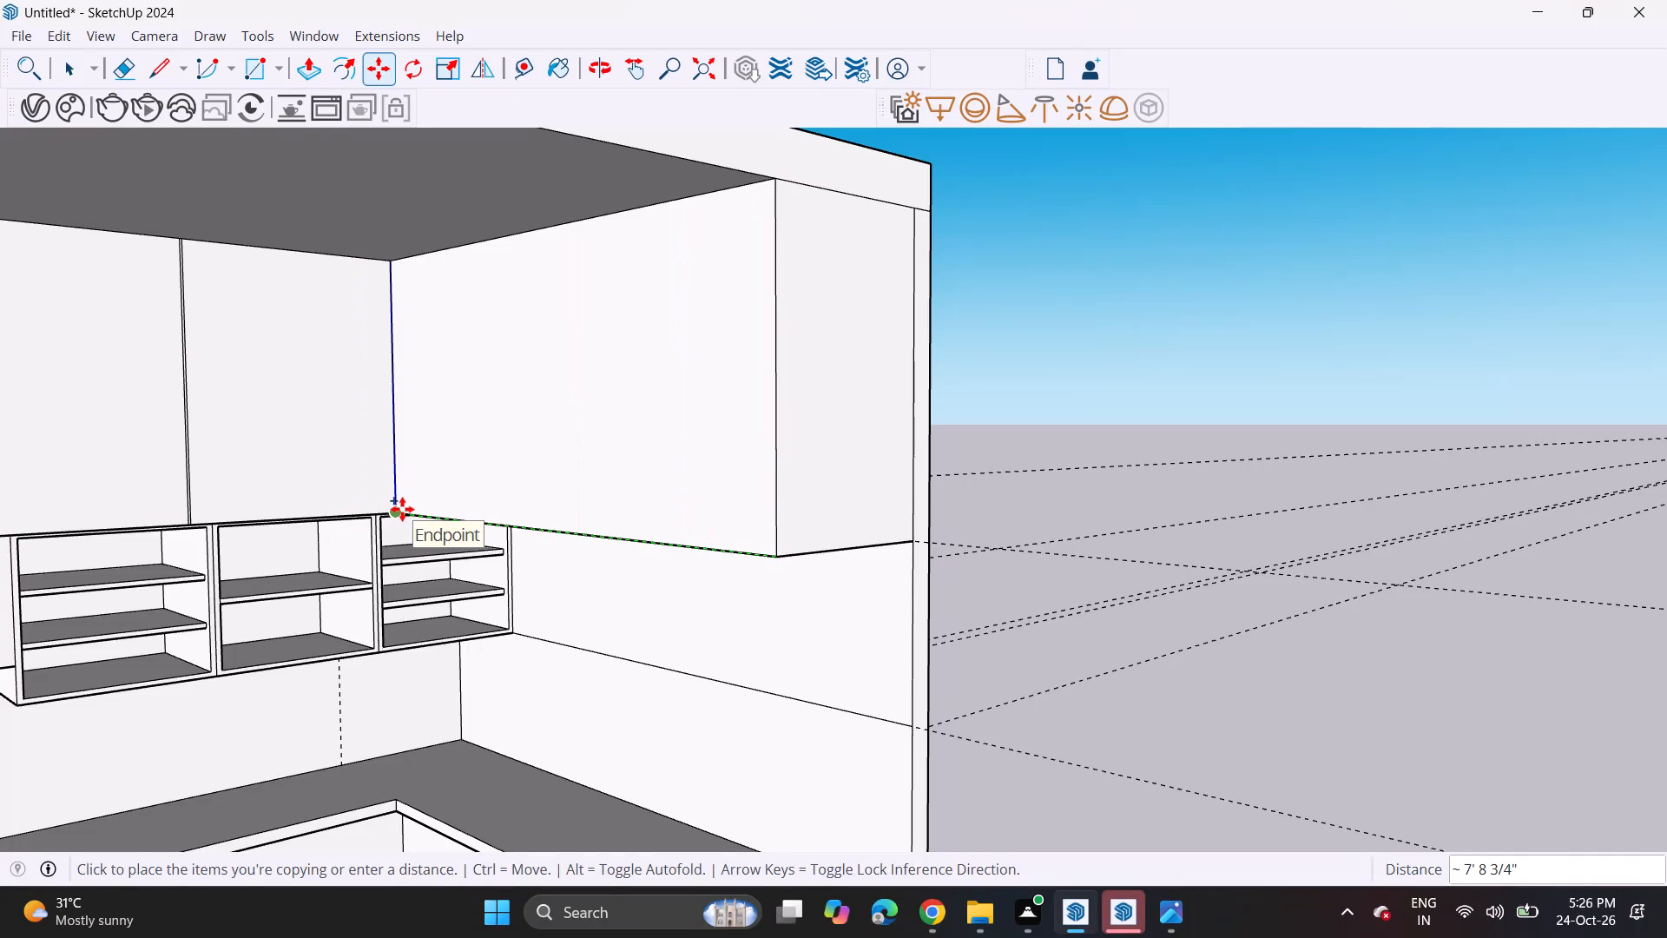
left_click(402, 509)
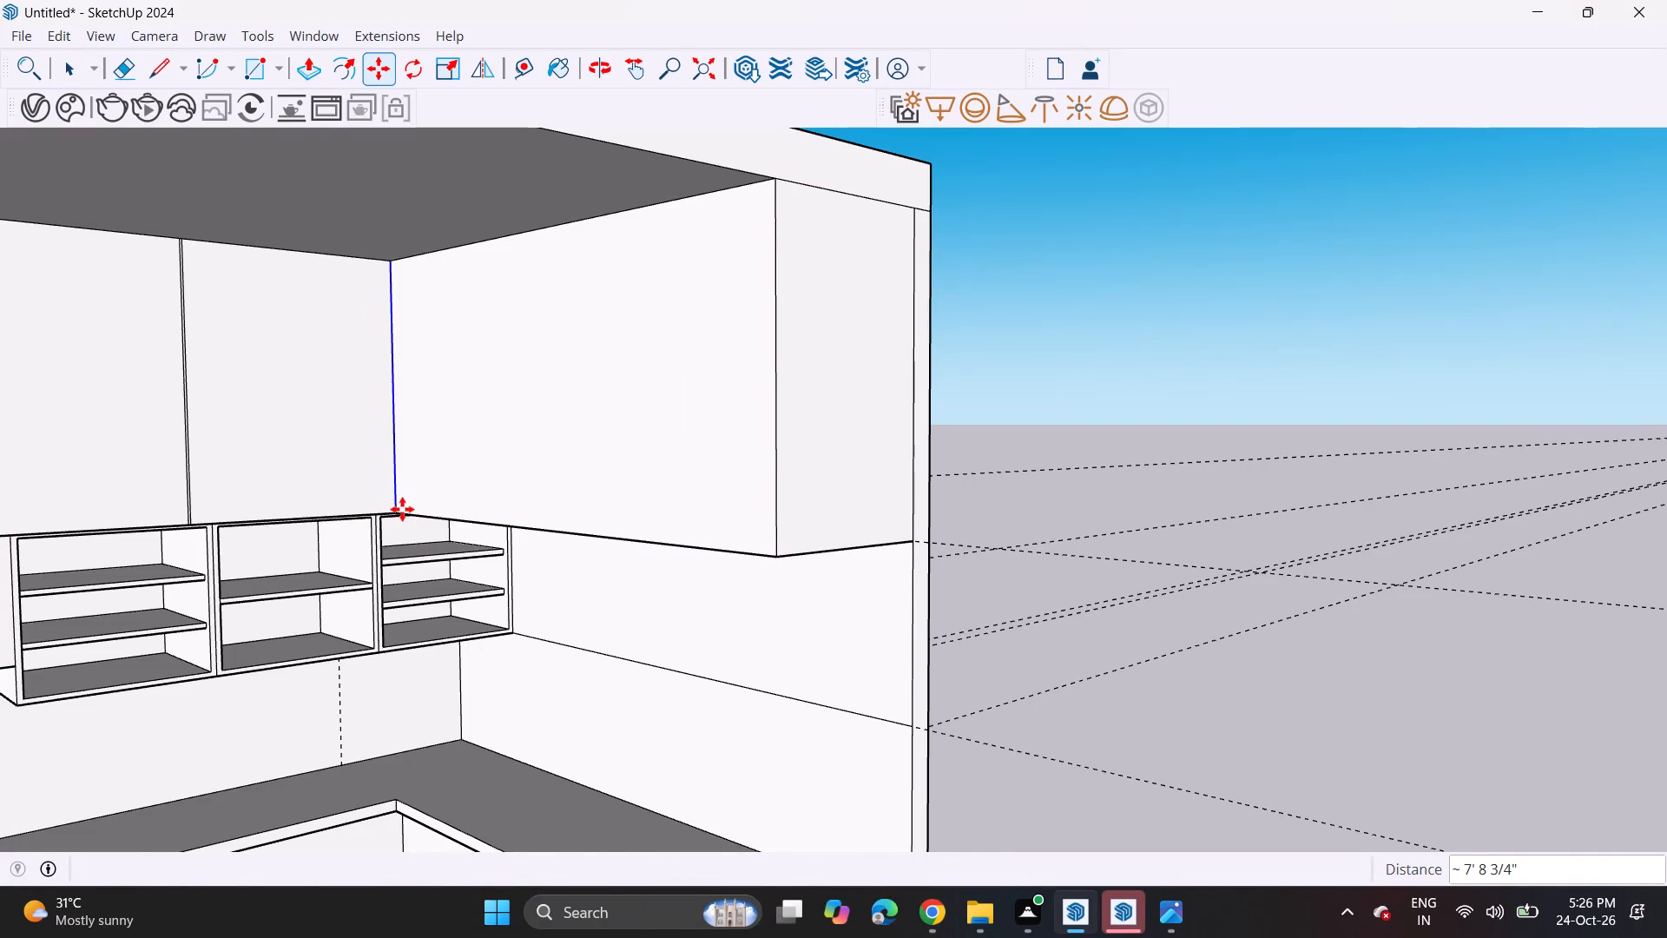
key("slash")
key("2")
key("Return")
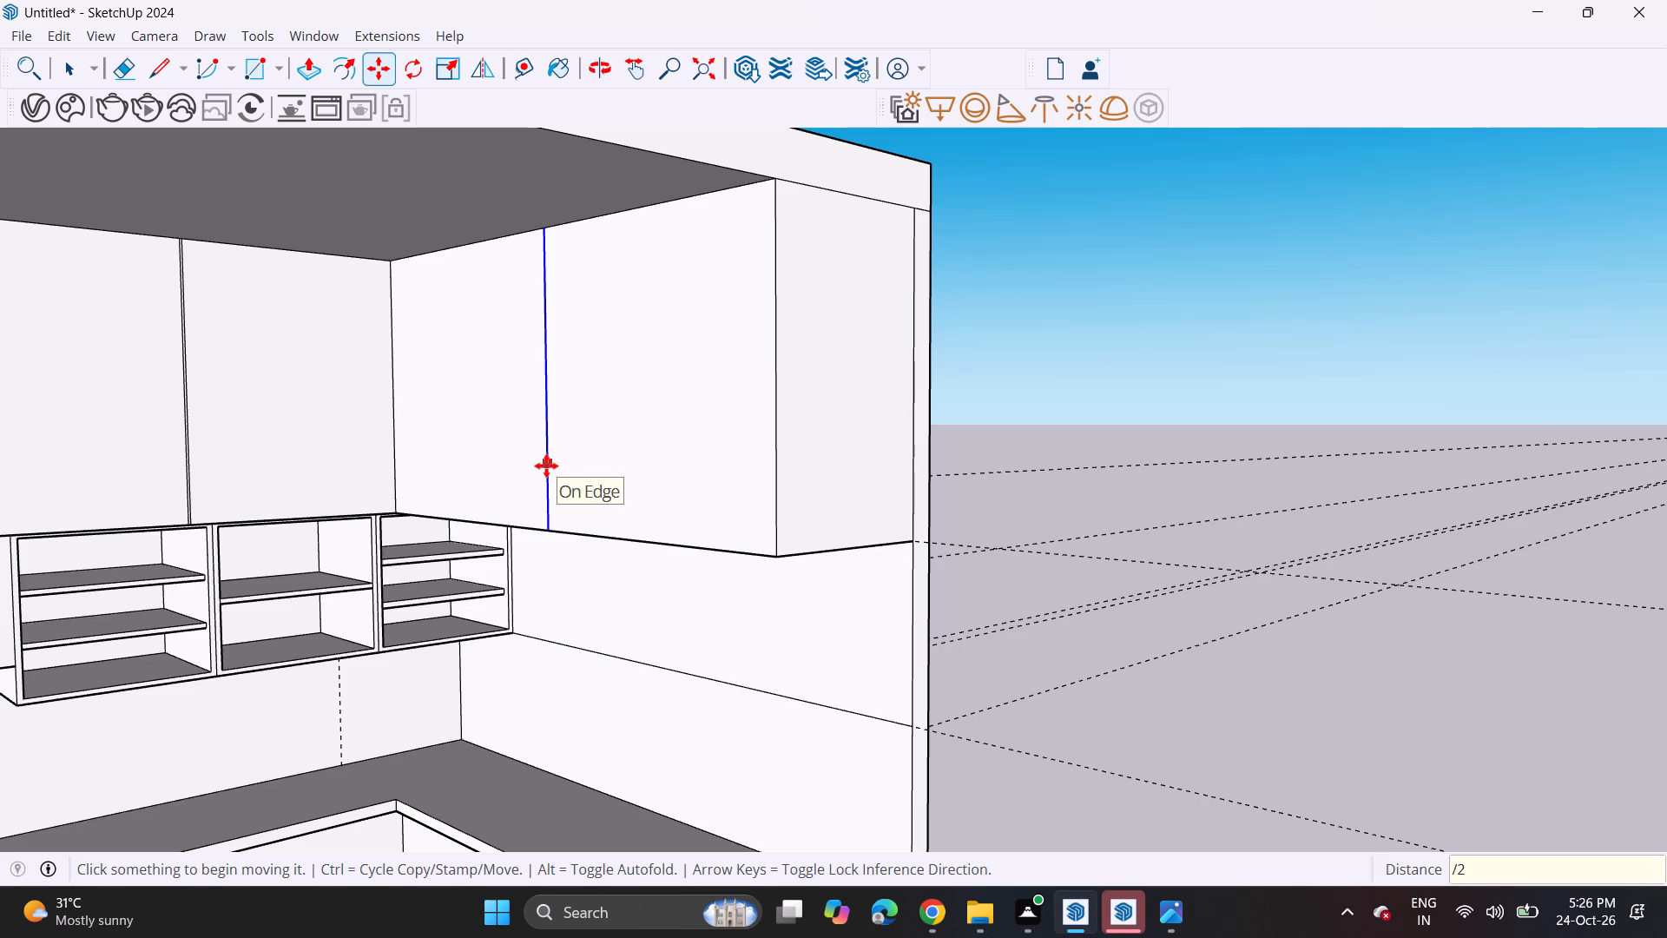
Copy the side-wall upper cabinet's middle dividing line 0.3" toward its outer end to outline a thin door gap.
scroll(546, 466, "down", 2)
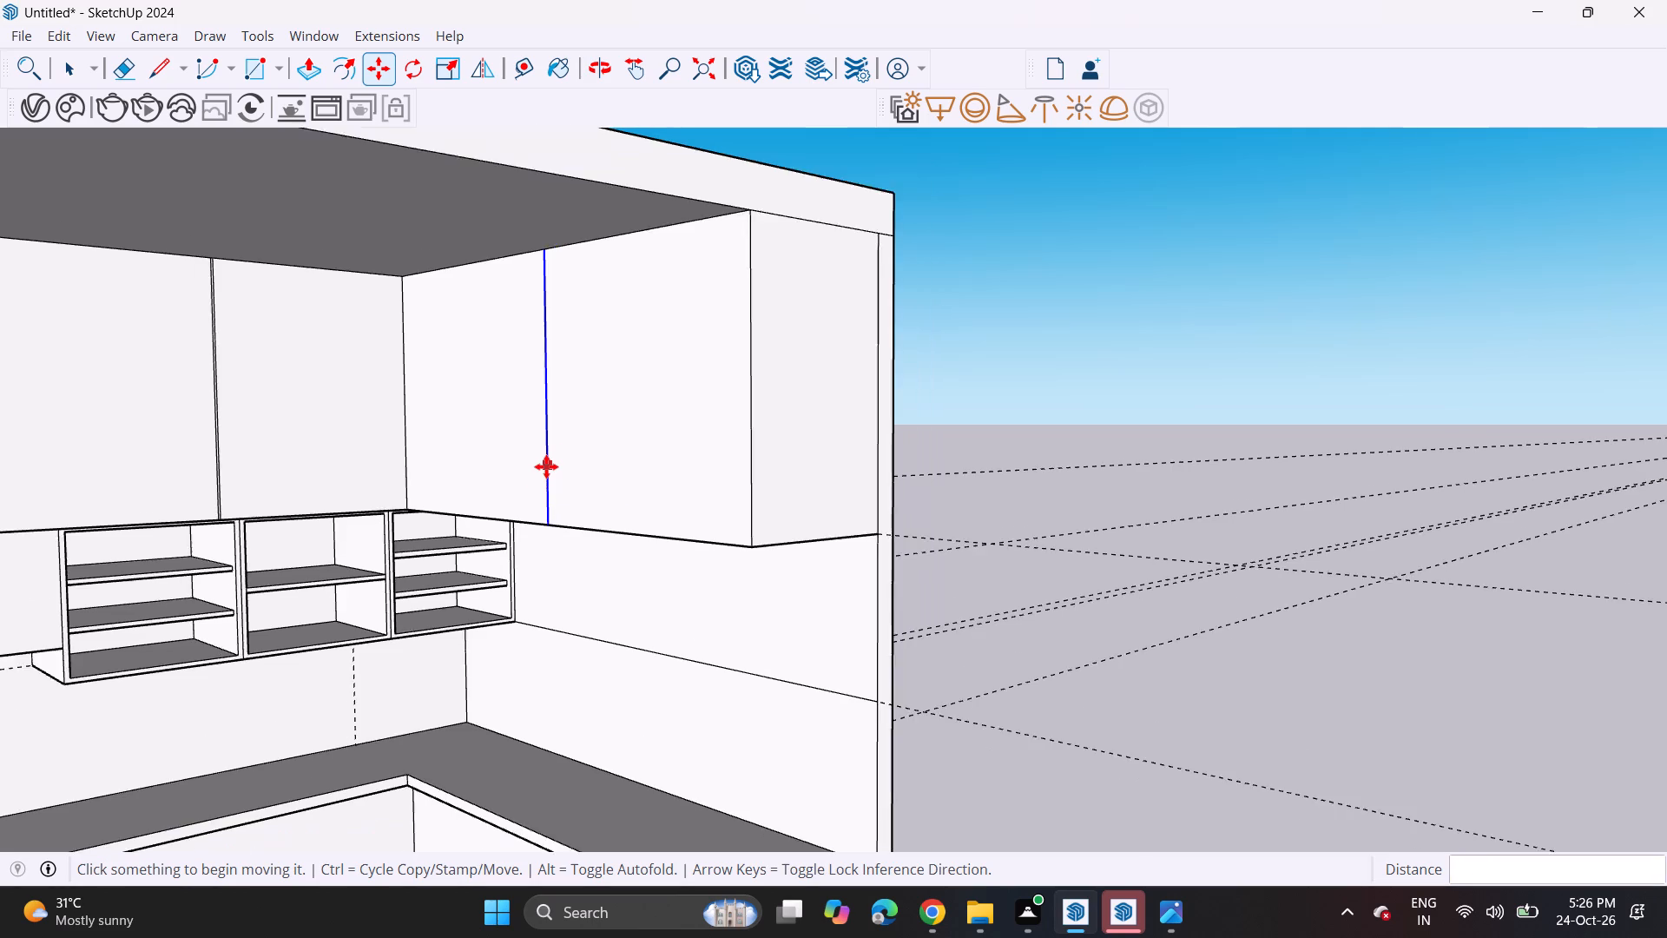
scroll(546, 466, "down", 3)
middle_click_drag(532, 466, 300, 464)
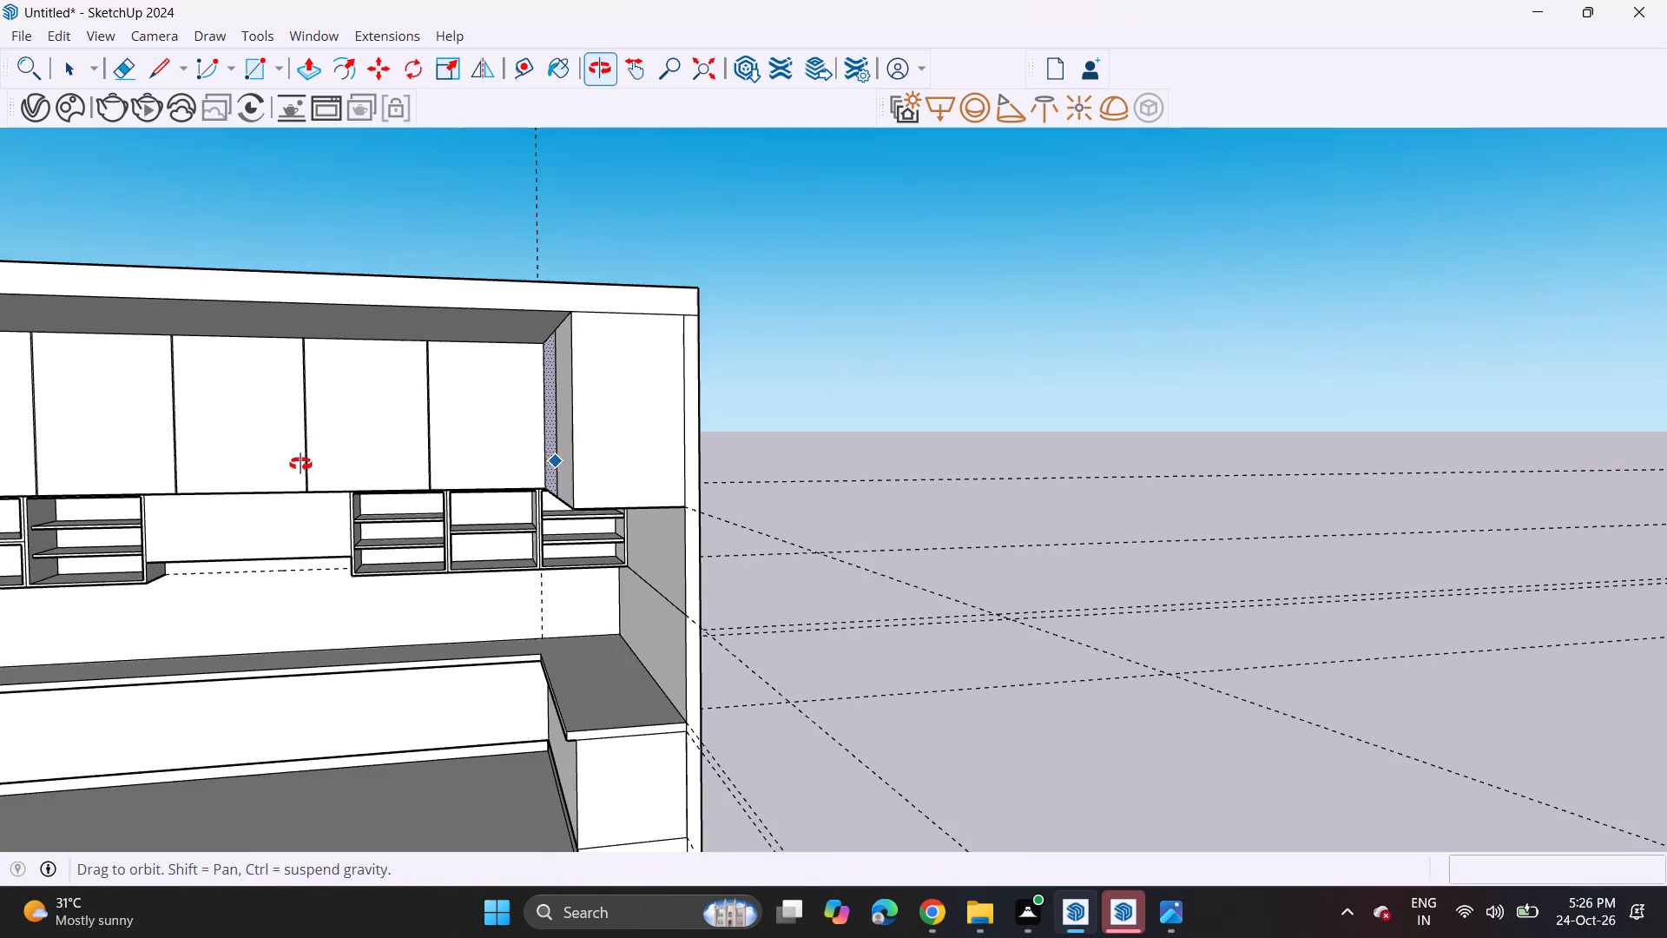
middle_click_drag(300, 464, 631, 468)
scroll(591, 471, "up", 5)
key("space")
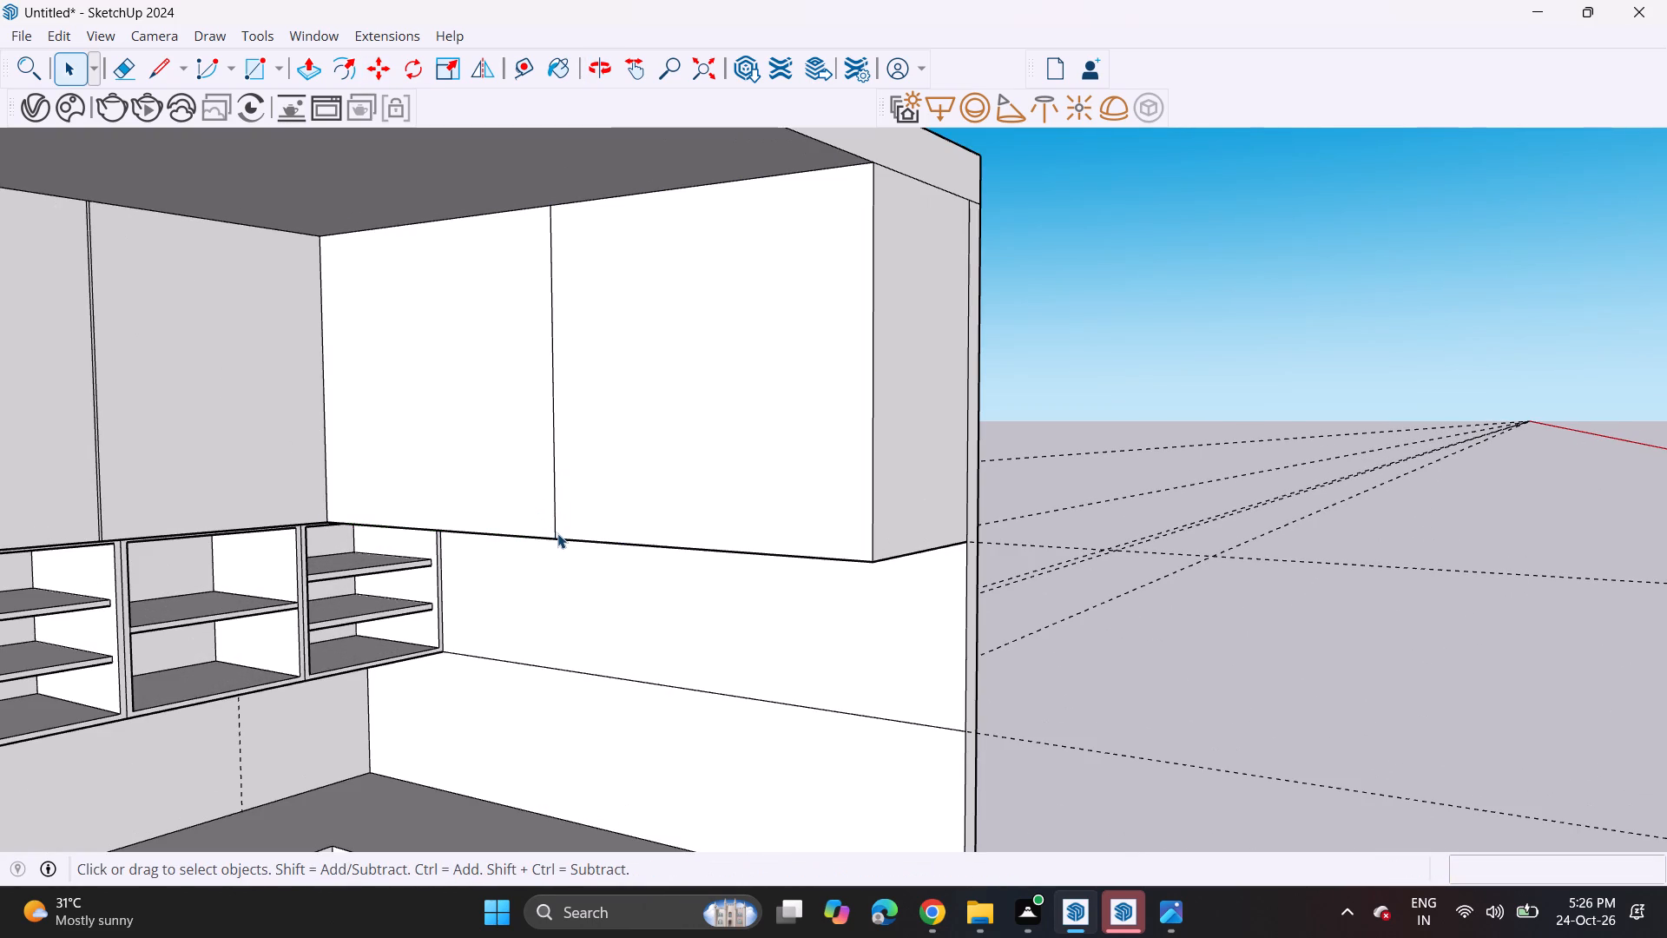
left_click(557, 535)
scroll(557, 534, "up", 4)
key("m")
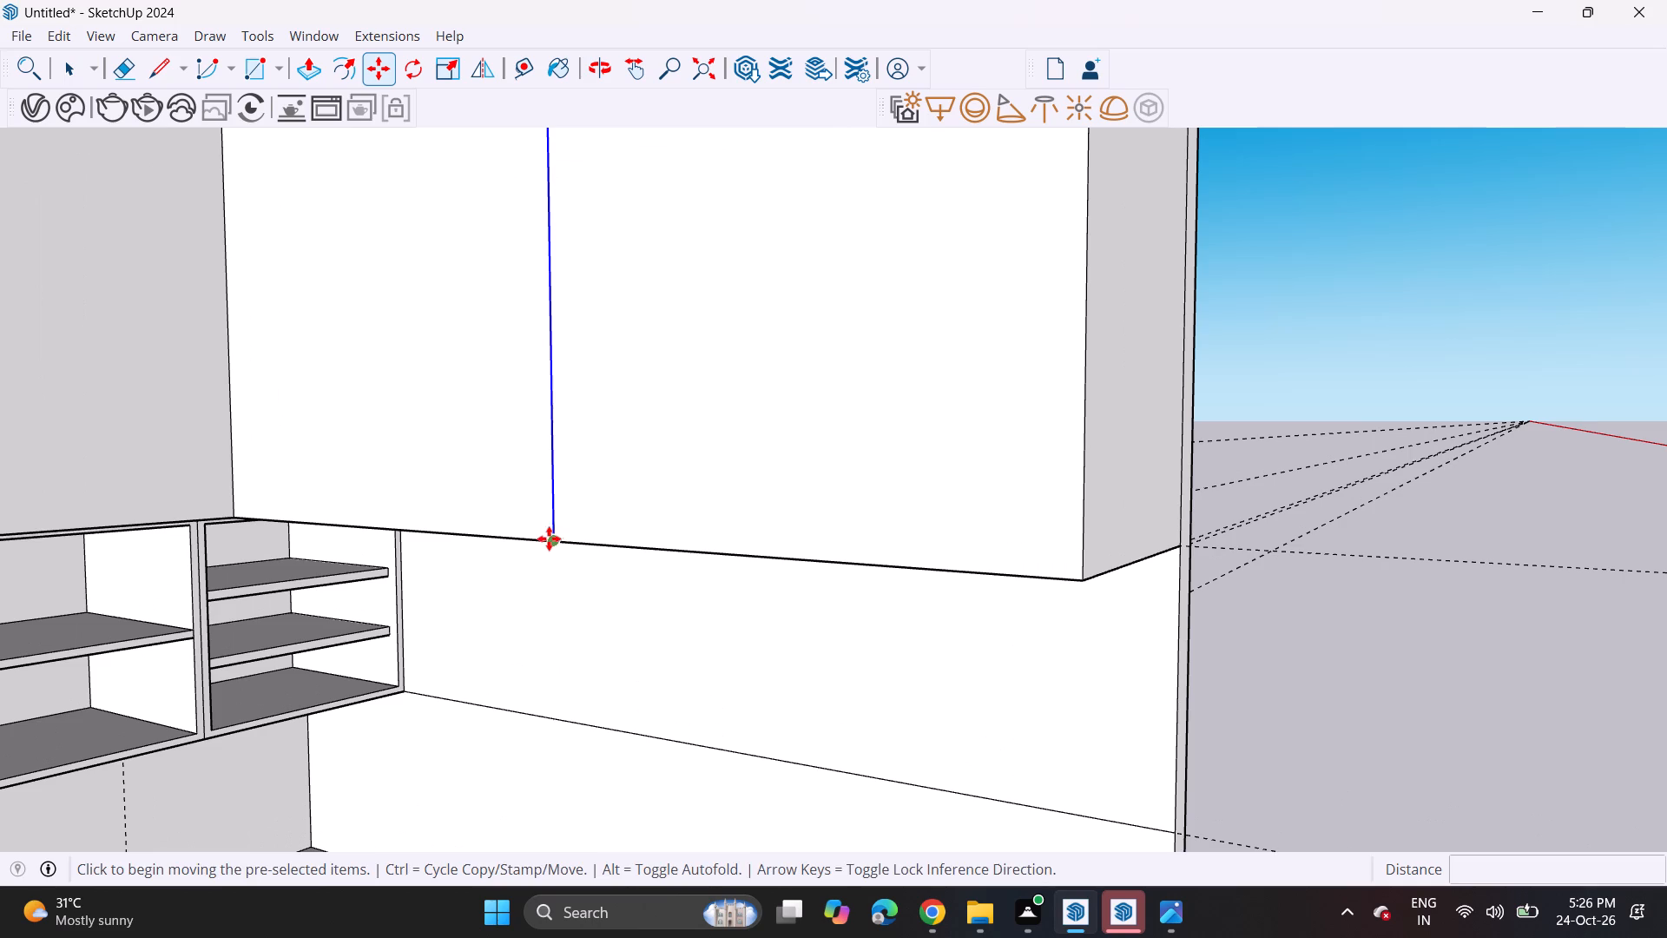
left_click(549, 538)
key("period")
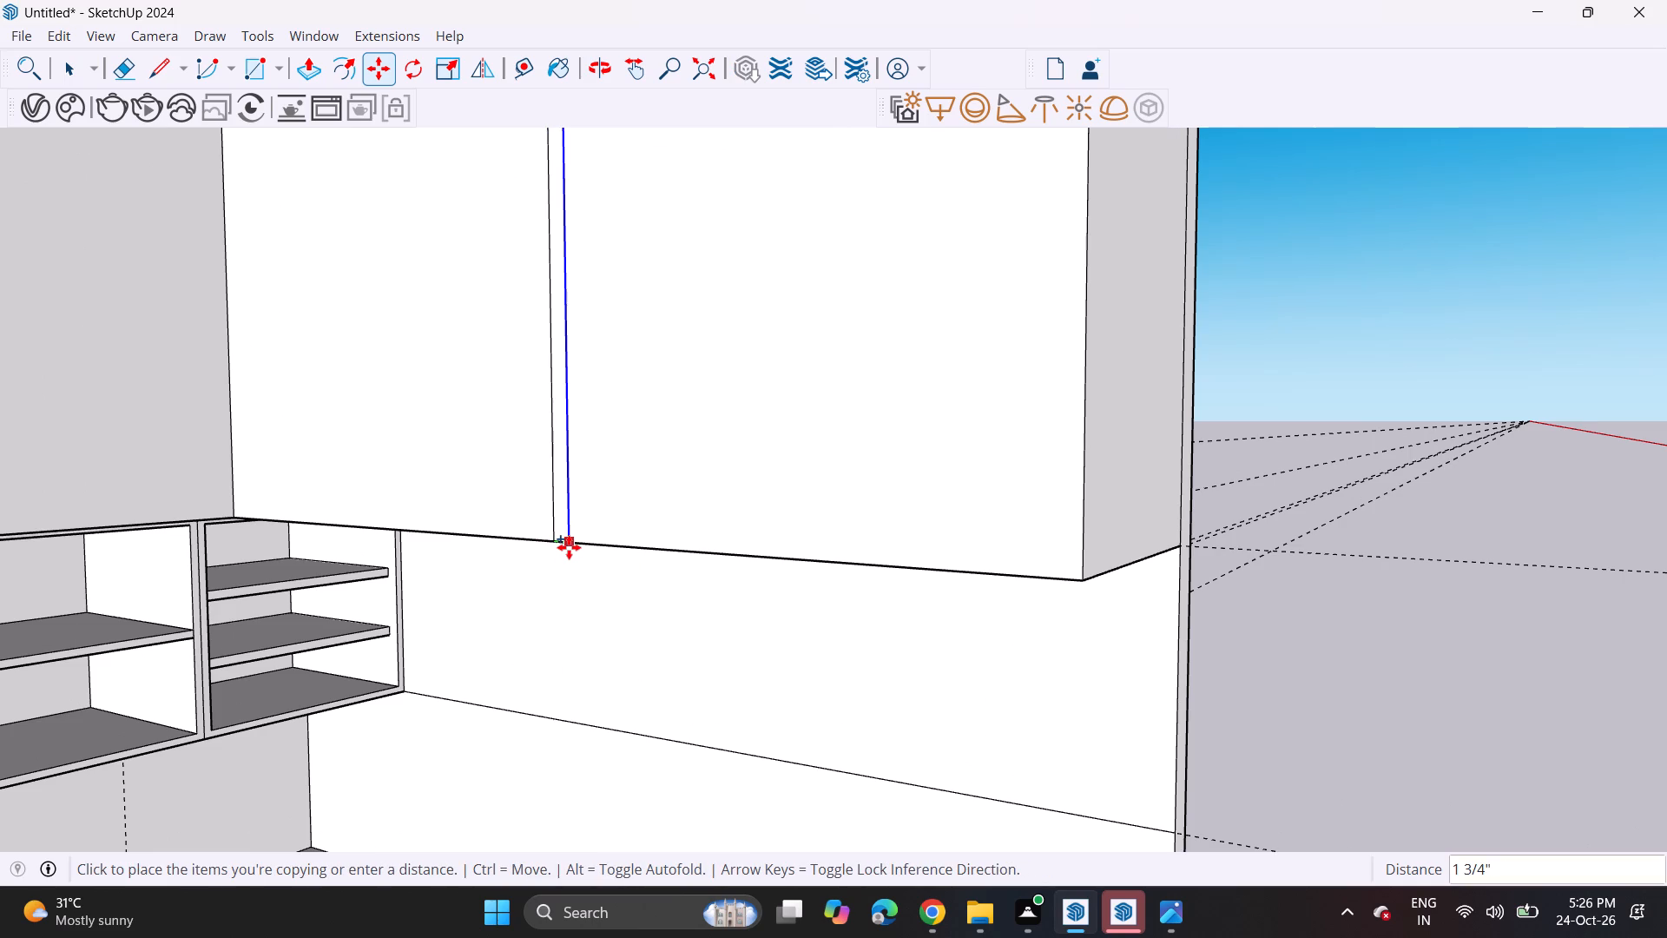
key("BackSpace")
type("0.3")
key("Return")
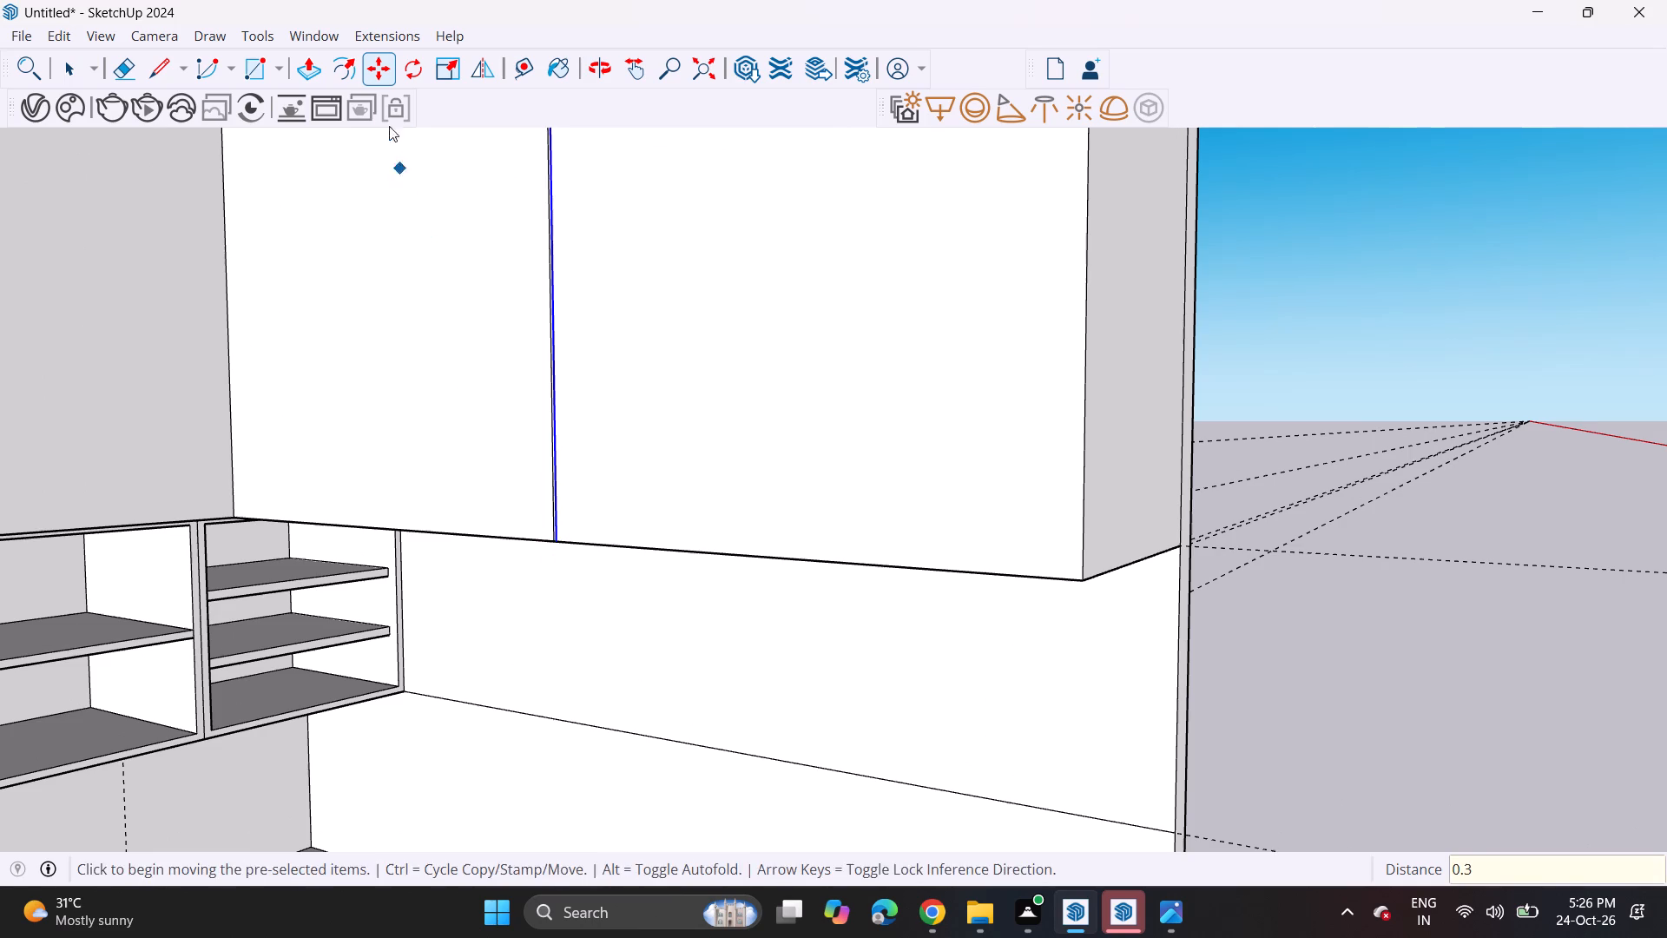
Push the thin strip between the side-wall upper cabinet's two doors inward to form a groove.
left_click(313, 69)
scroll(603, 462, "up", 5)
scroll(513, 532, "up", 1)
scroll(513, 532, "down", 1)
scroll(513, 532, "up", 2)
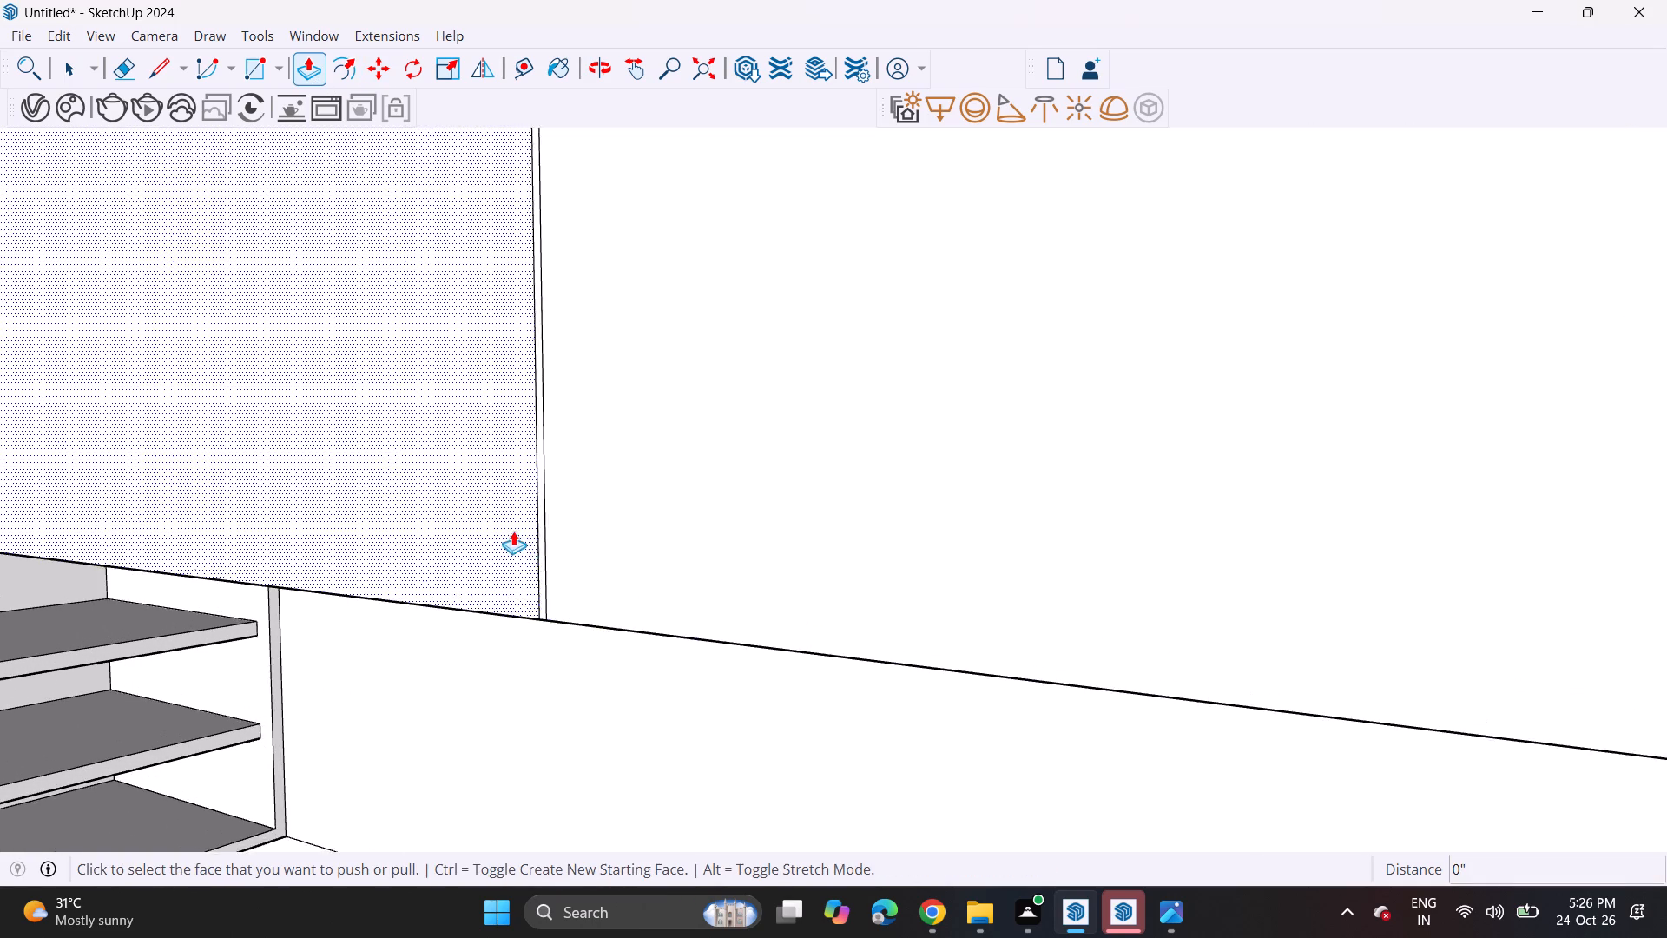
scroll(513, 531, "up", 4)
scroll(558, 569, "down", 1)
scroll(558, 569, "up", 2)
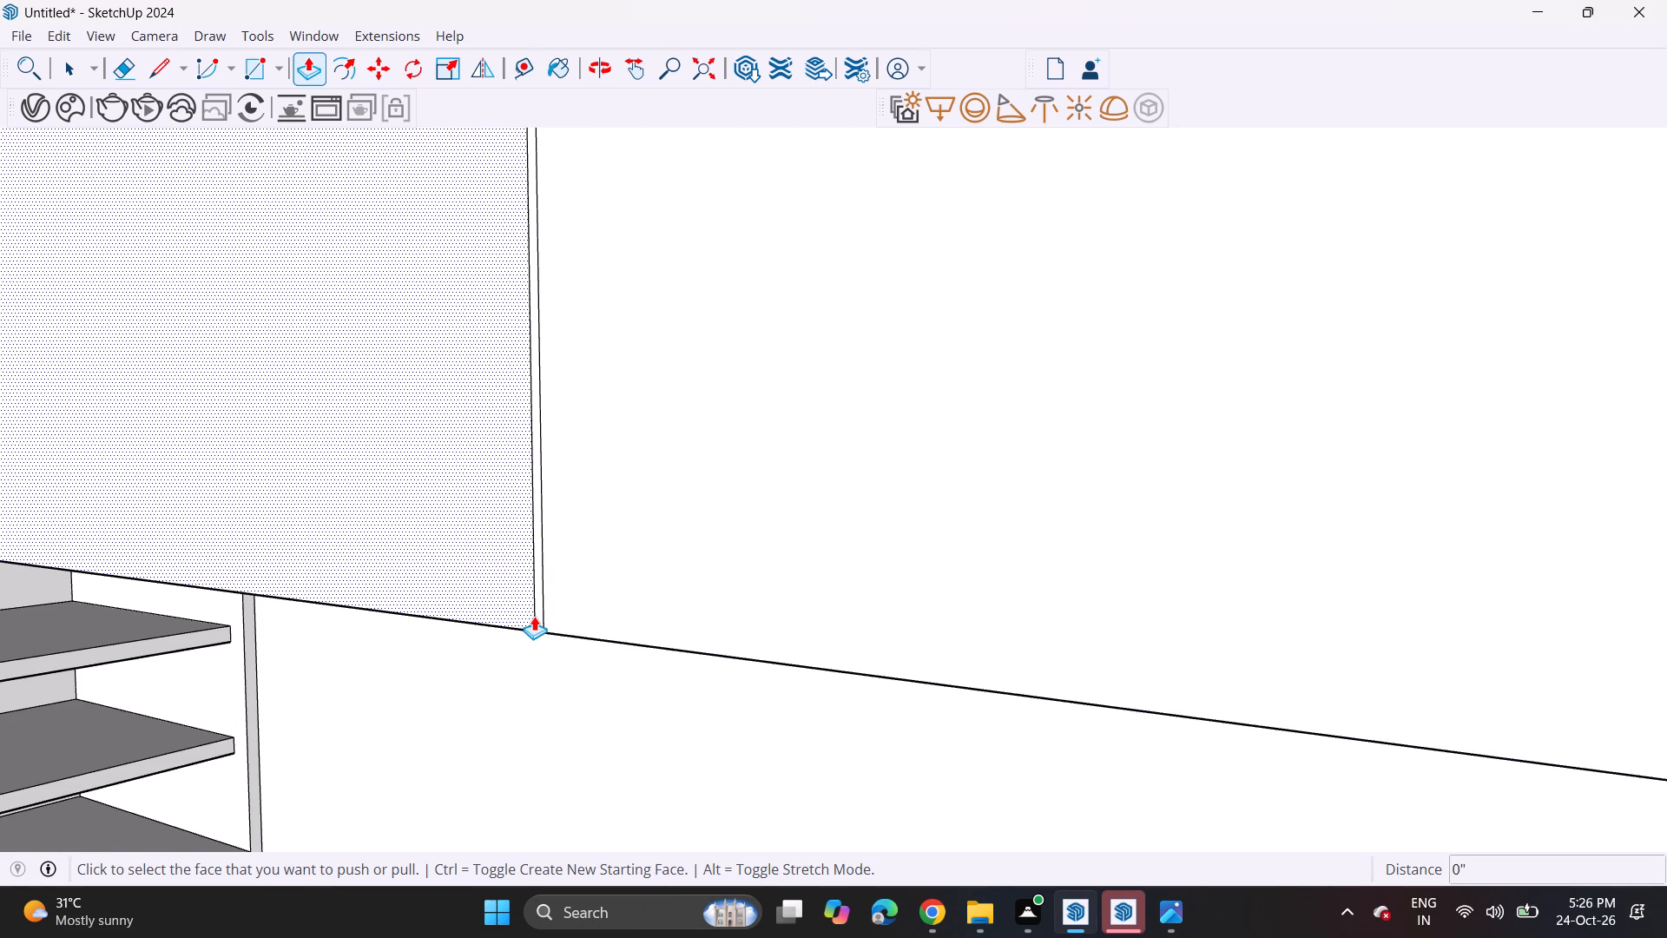
double_click(539, 614)
scroll(366, 476, "down", 14)
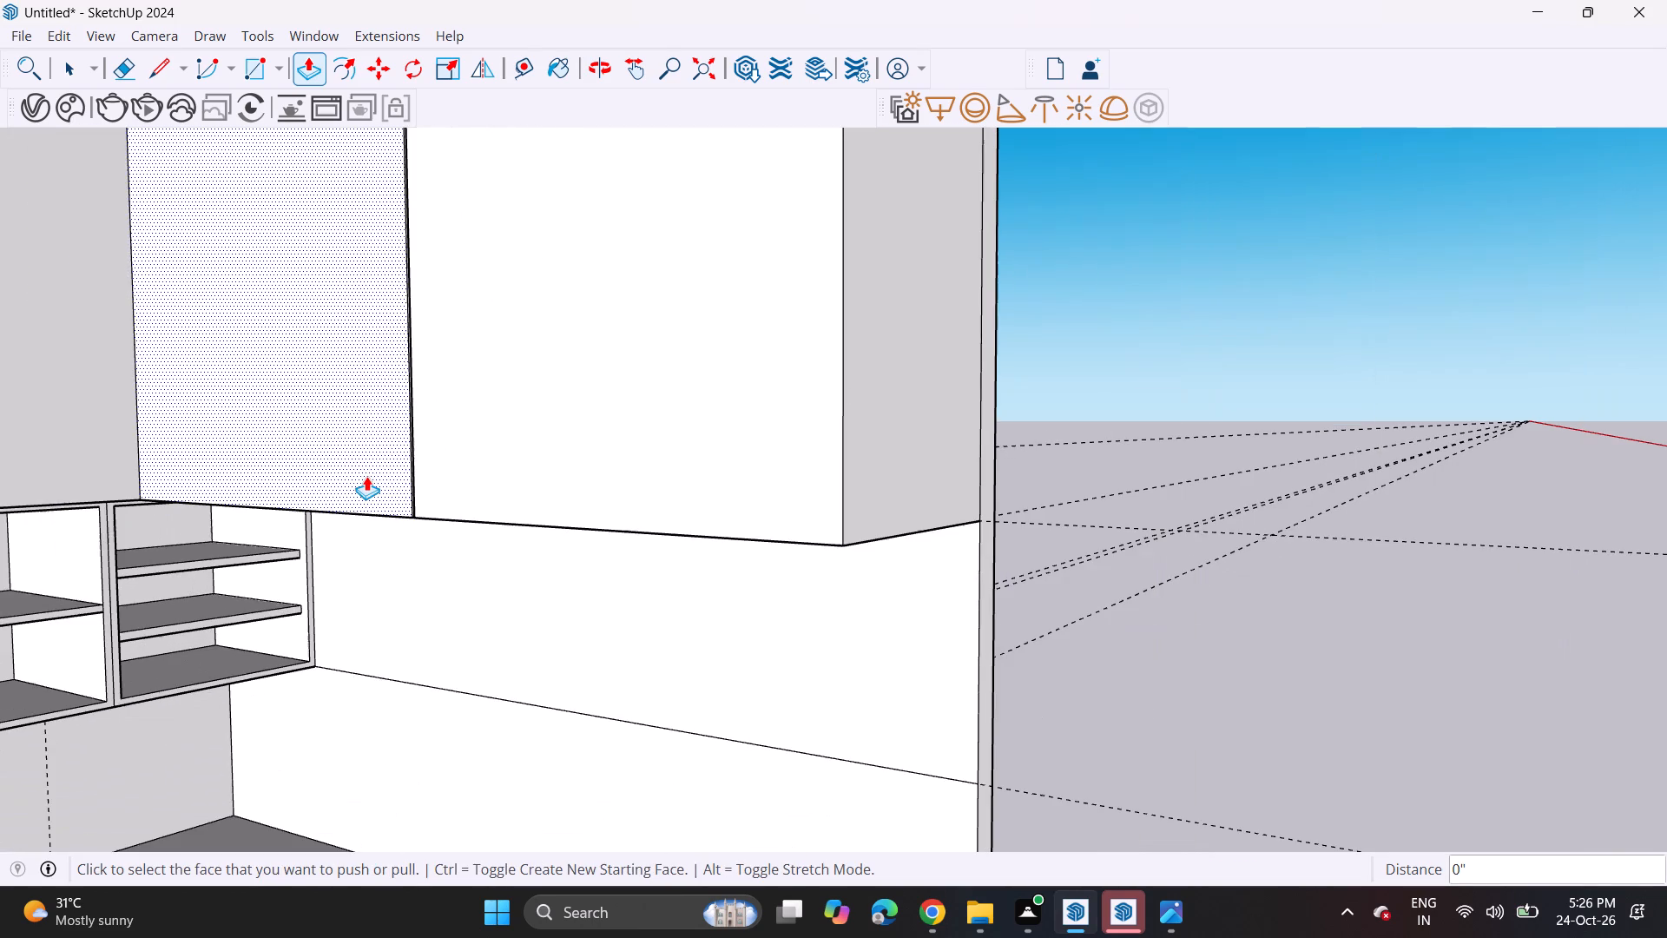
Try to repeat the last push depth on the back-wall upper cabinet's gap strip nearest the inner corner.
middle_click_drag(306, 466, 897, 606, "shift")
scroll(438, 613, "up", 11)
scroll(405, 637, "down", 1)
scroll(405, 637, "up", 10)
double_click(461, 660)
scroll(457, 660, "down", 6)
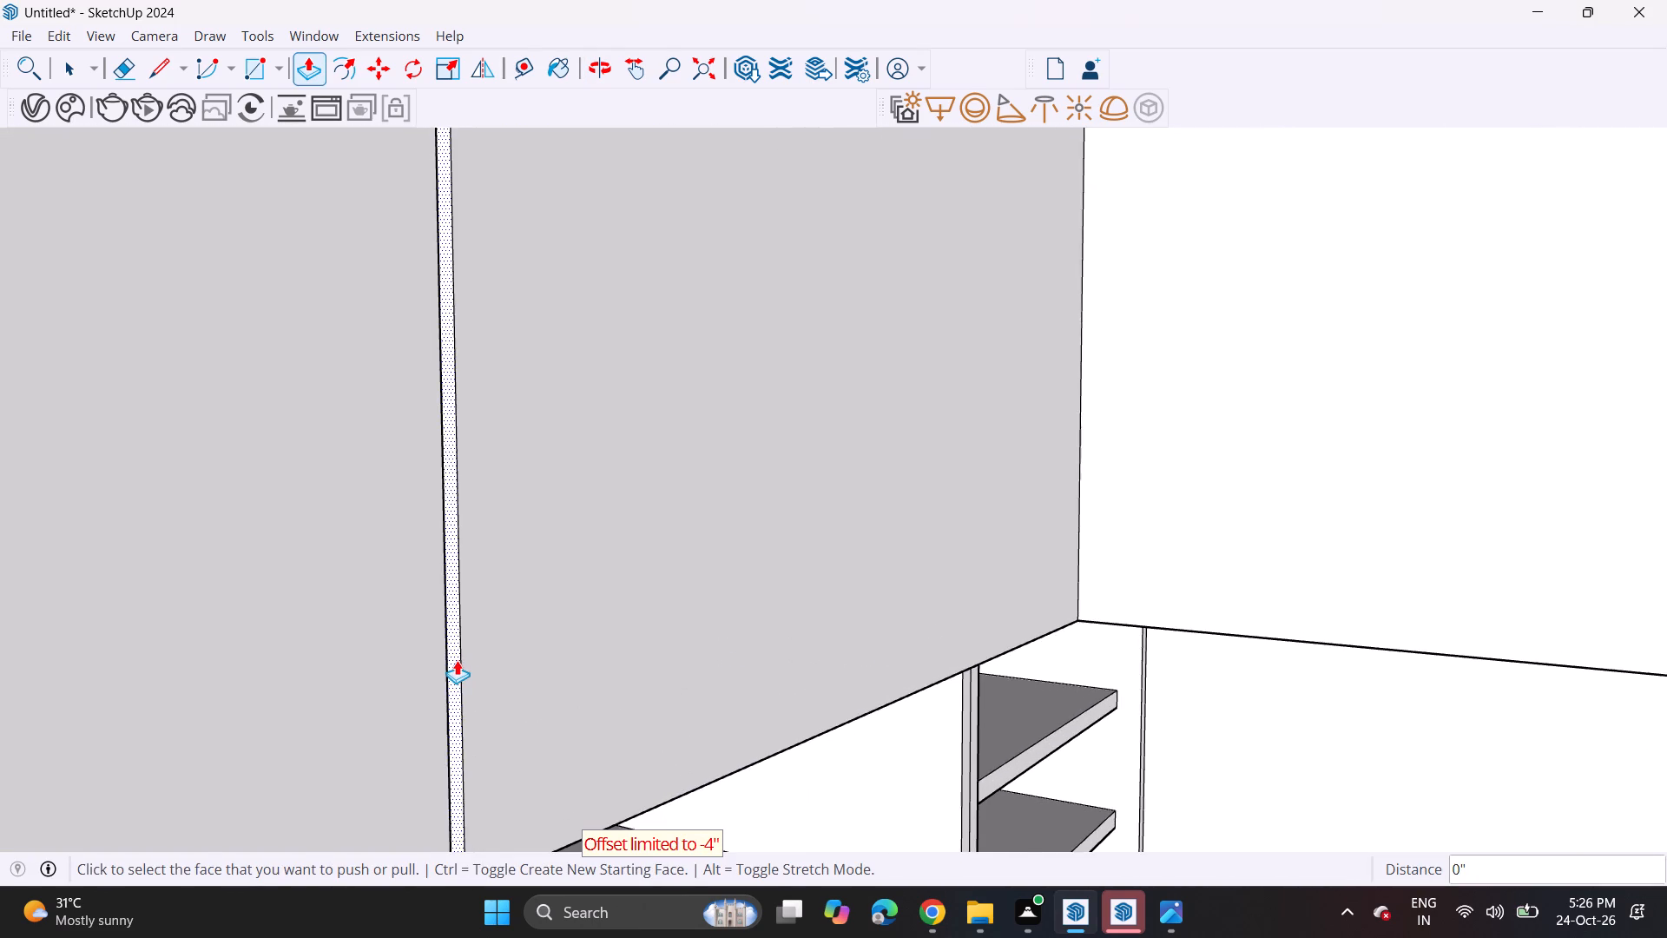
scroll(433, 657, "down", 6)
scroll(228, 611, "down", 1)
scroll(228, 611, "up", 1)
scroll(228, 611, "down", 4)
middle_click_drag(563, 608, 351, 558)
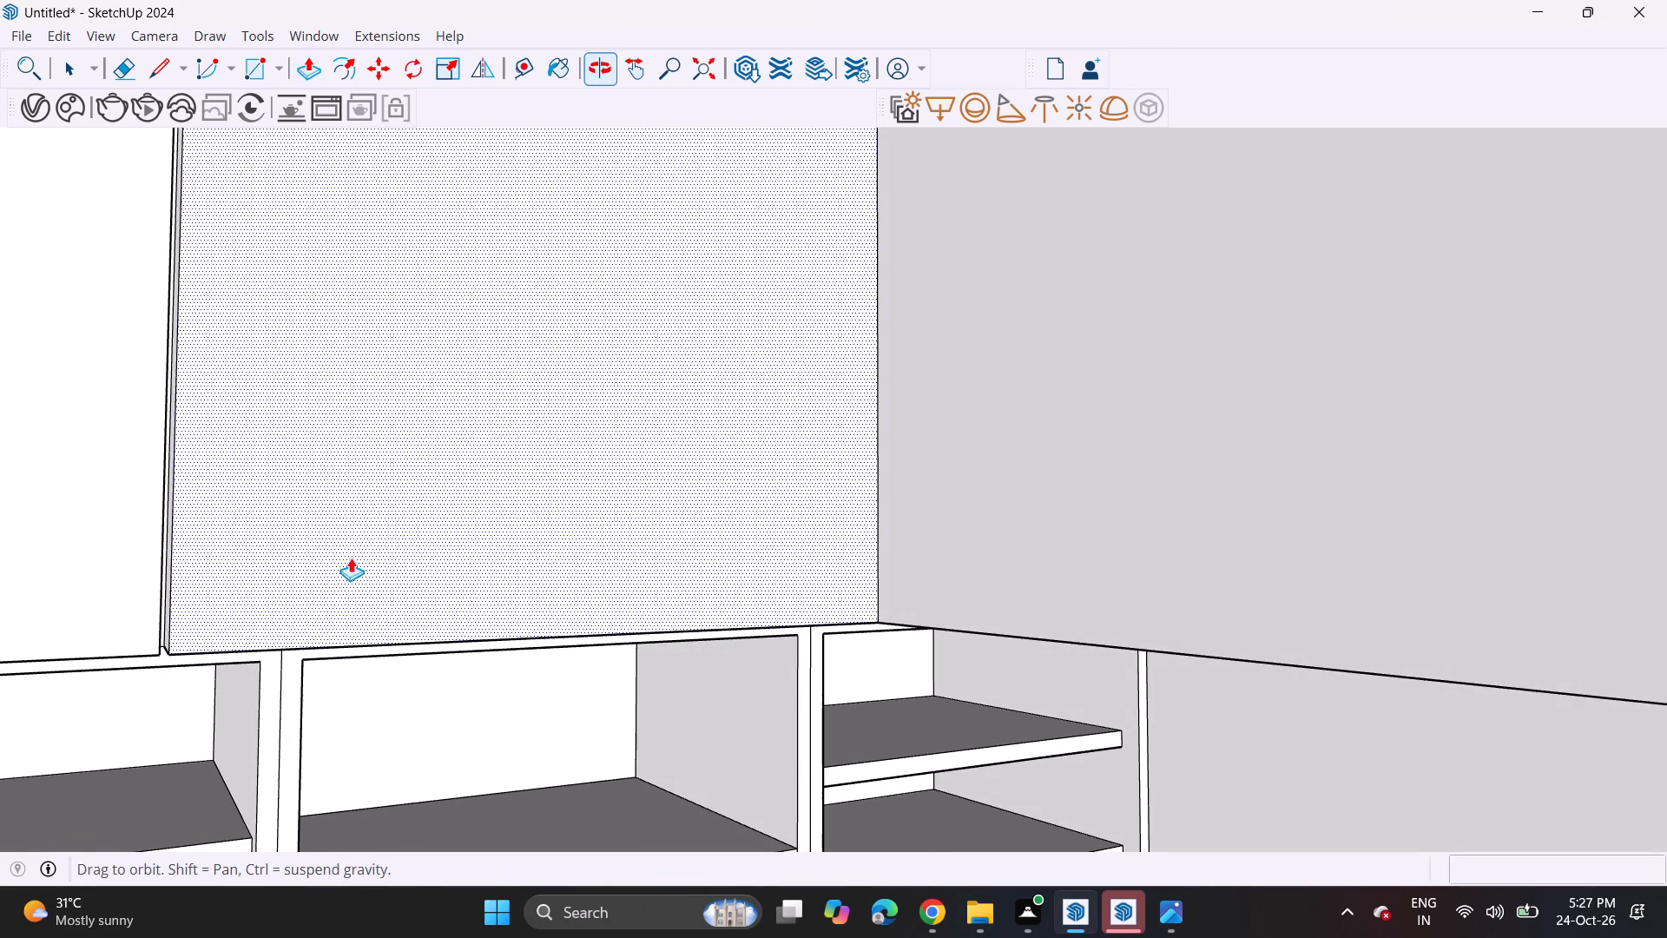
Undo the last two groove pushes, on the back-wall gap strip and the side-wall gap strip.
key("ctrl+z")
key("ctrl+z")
Push the thin strip between the side-wall upper cabinet's two doors inward by 0.3" to form a groove.
scroll(332, 557, "down", 8)
middle_click_drag(568, 564, 346, 565, "shift")
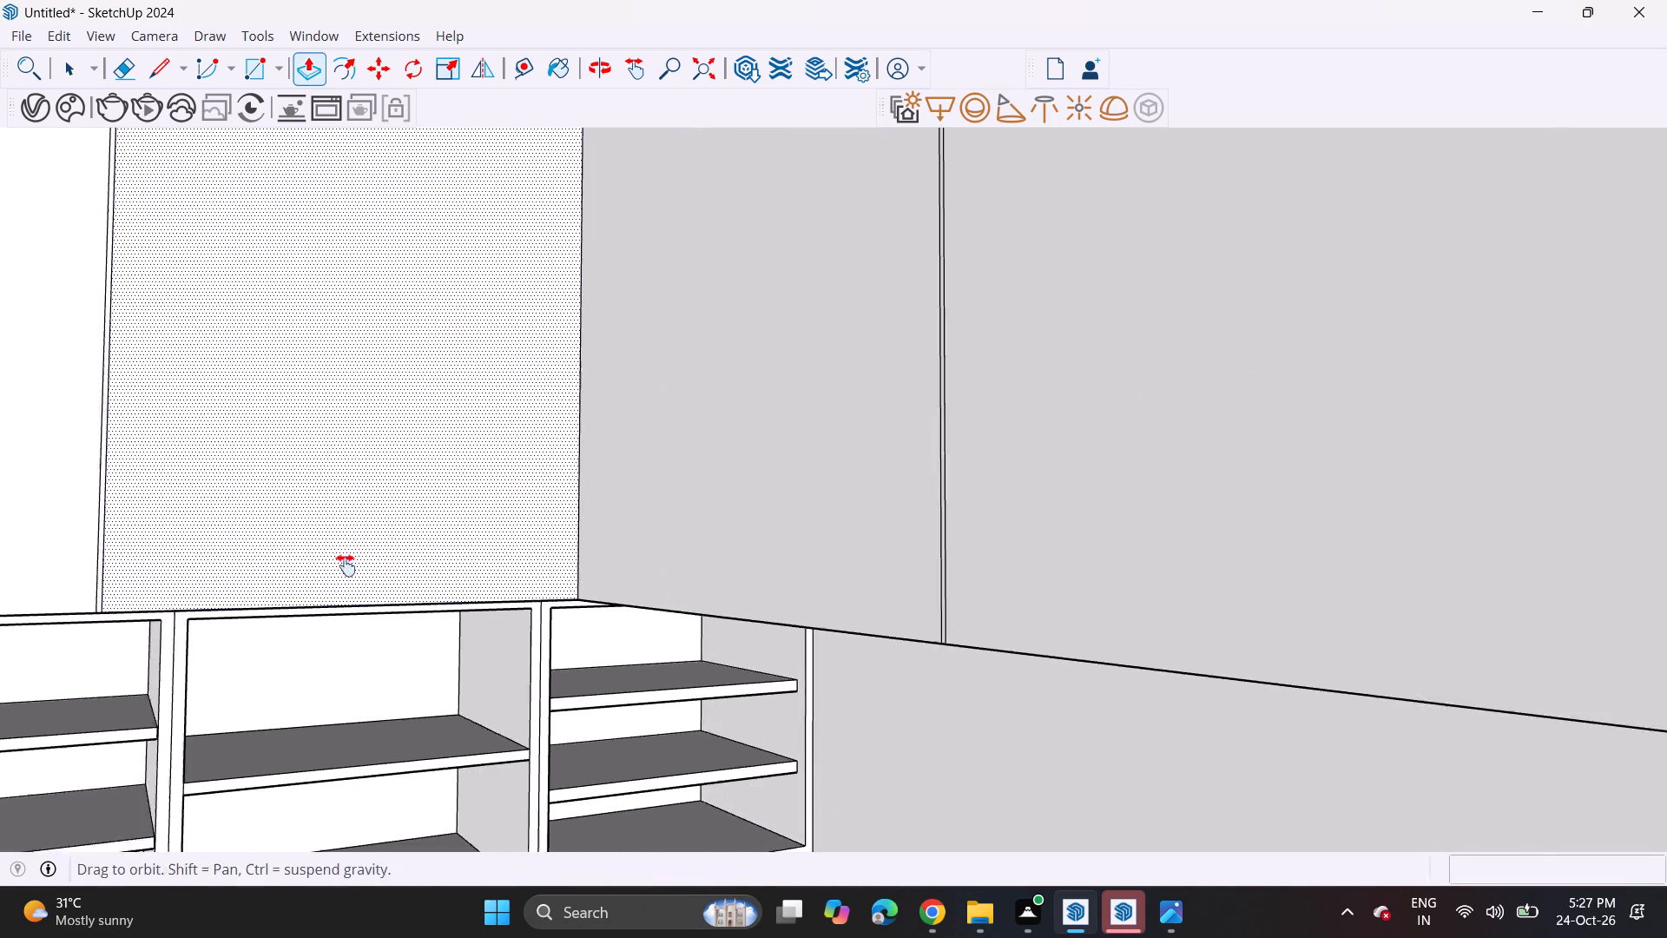
middle_click_drag(346, 565, 241, 567, "shift")
middle_click_drag(253, 593, 339, 623)
scroll(714, 670, "up", 3)
scroll(965, 669, "up", 6)
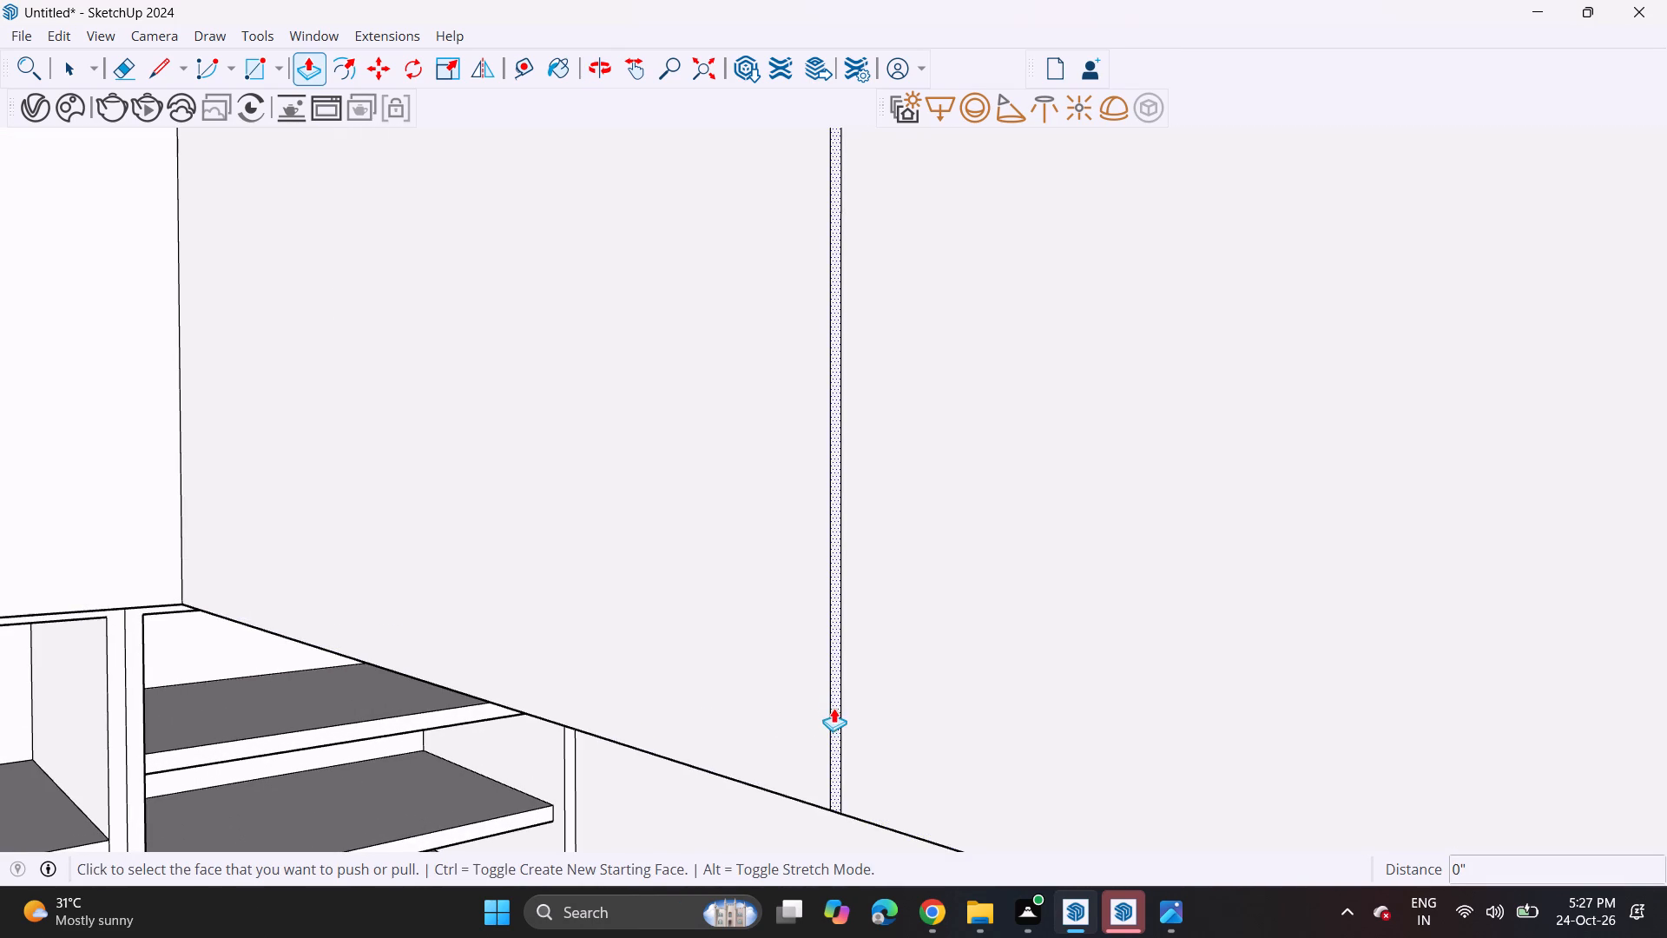
left_click(833, 710)
type("0.3")
key("Return")
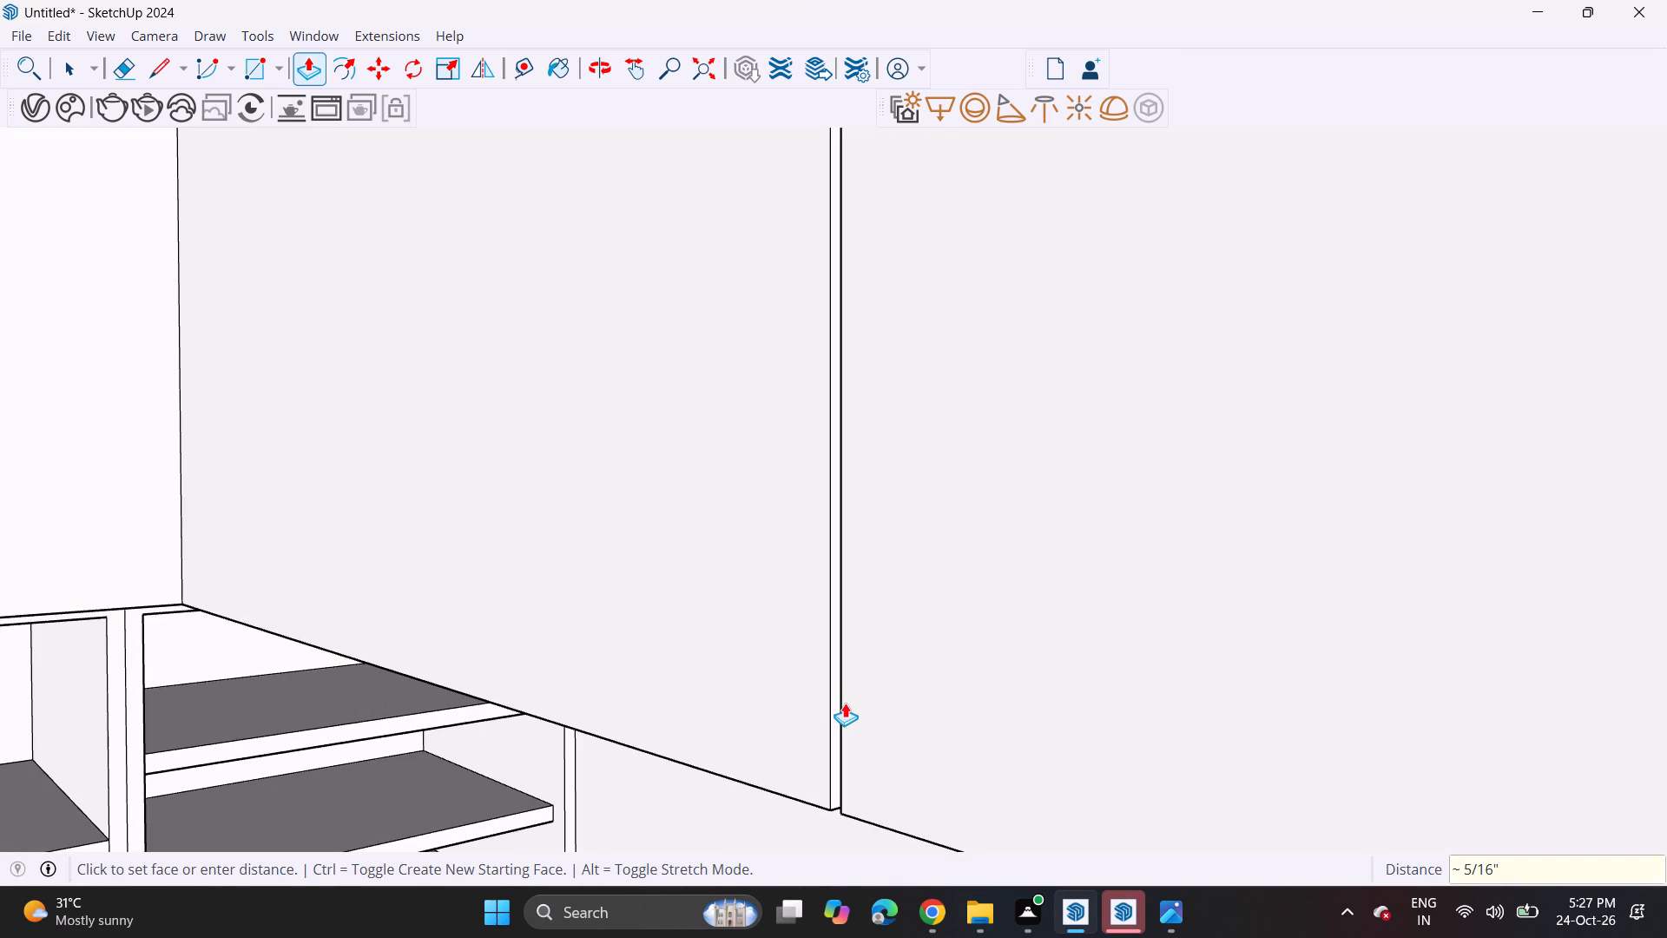
Repeat the 0.3" inward push on the two back-wall upper cabinet gap strips nearest the inner corner.
scroll(334, 631, "down", 5)
middle_click_drag(165, 612, 864, 672, "shift")
scroll(438, 661, "up", 6)
scroll(441, 658, "down", 1)
scroll(445, 657, "up", 5)
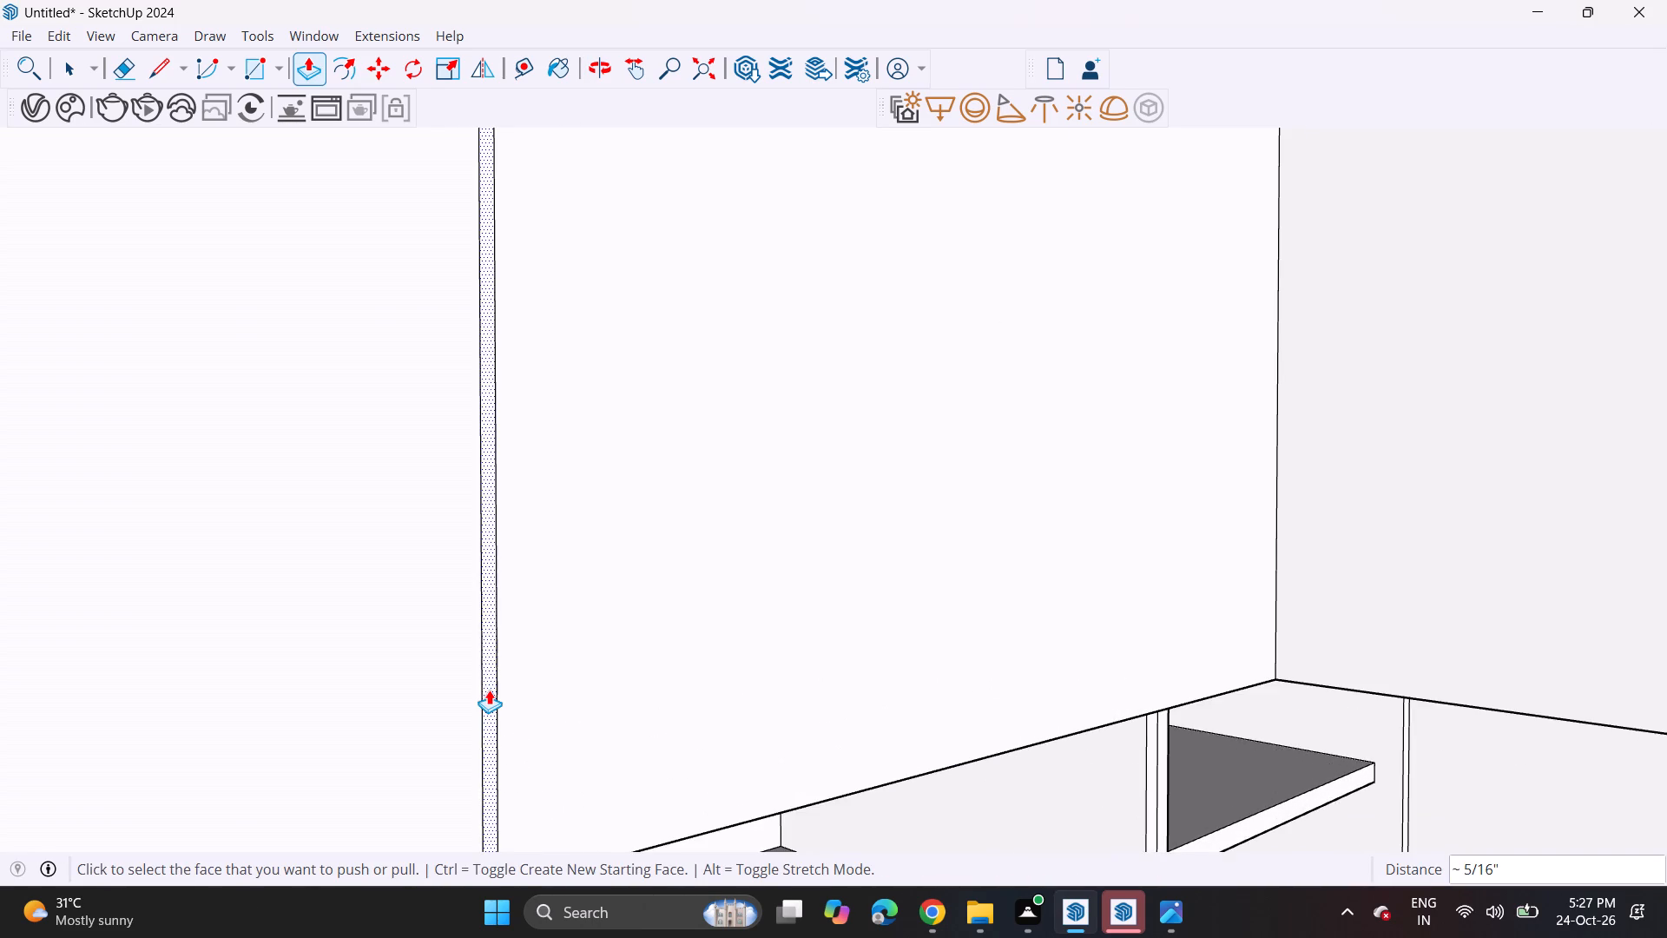
double_click(489, 690)
scroll(489, 690, "down", 9)
scroll(467, 690, "up", 1)
scroll(467, 690, "down", 2)
scroll(373, 677, "down", 5)
middle_click_drag(296, 638, 768, 604, "shift")
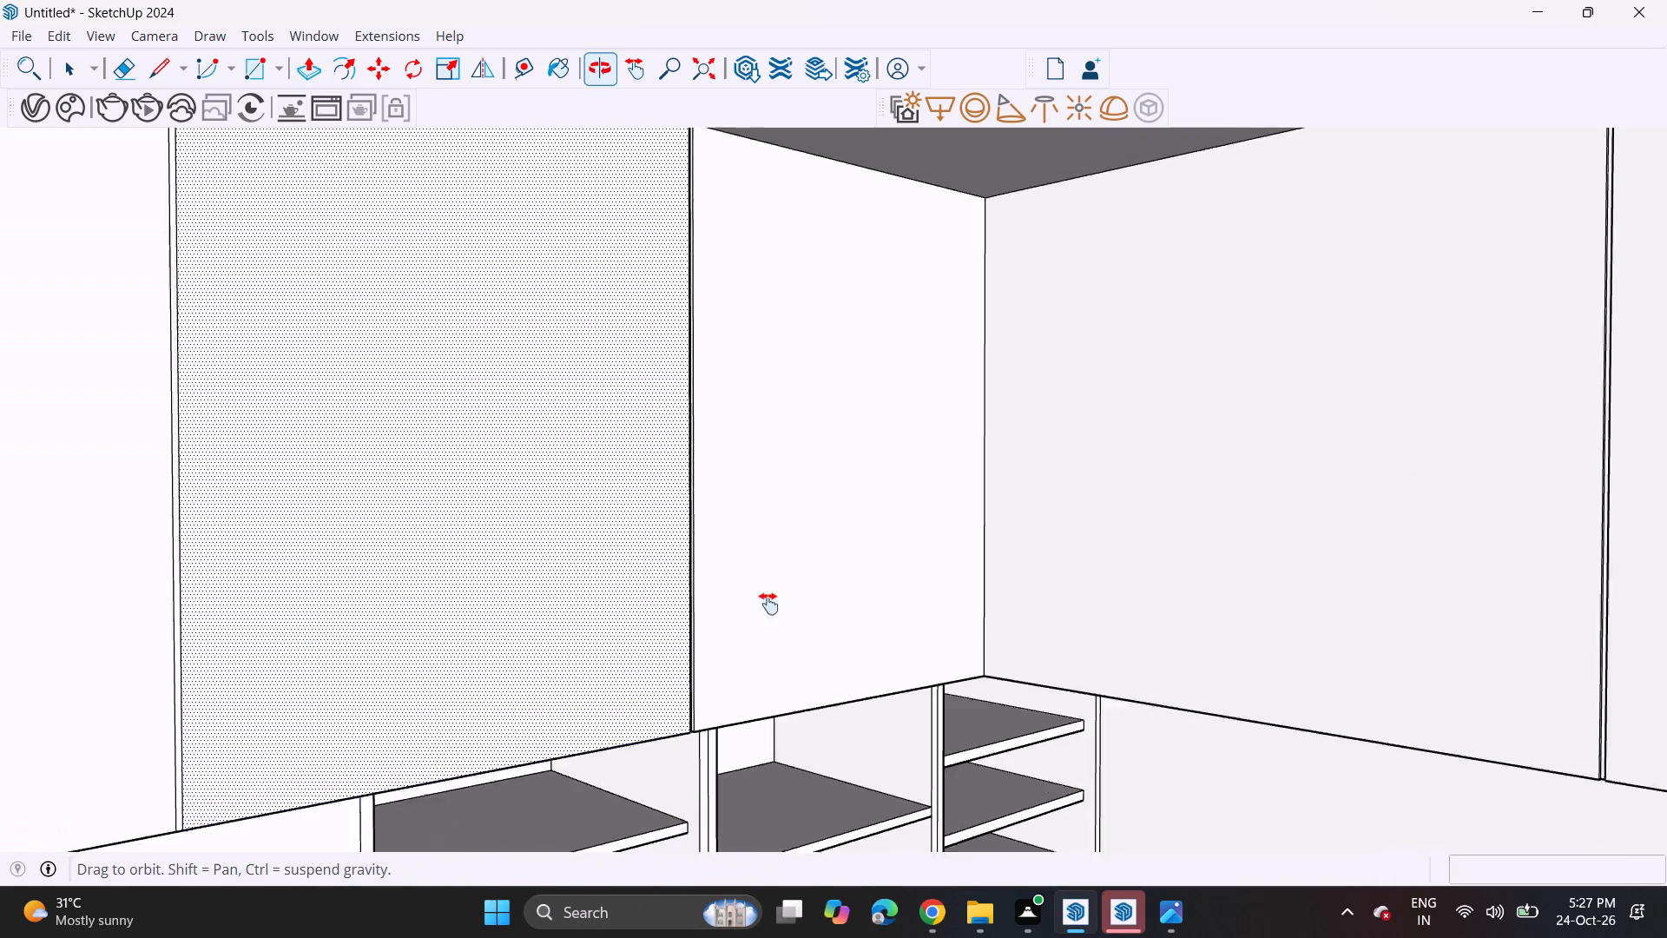
middle_click_drag(768, 604, 927, 602, "shift")
scroll(656, 661, "up", 7)
double_click(625, 666)
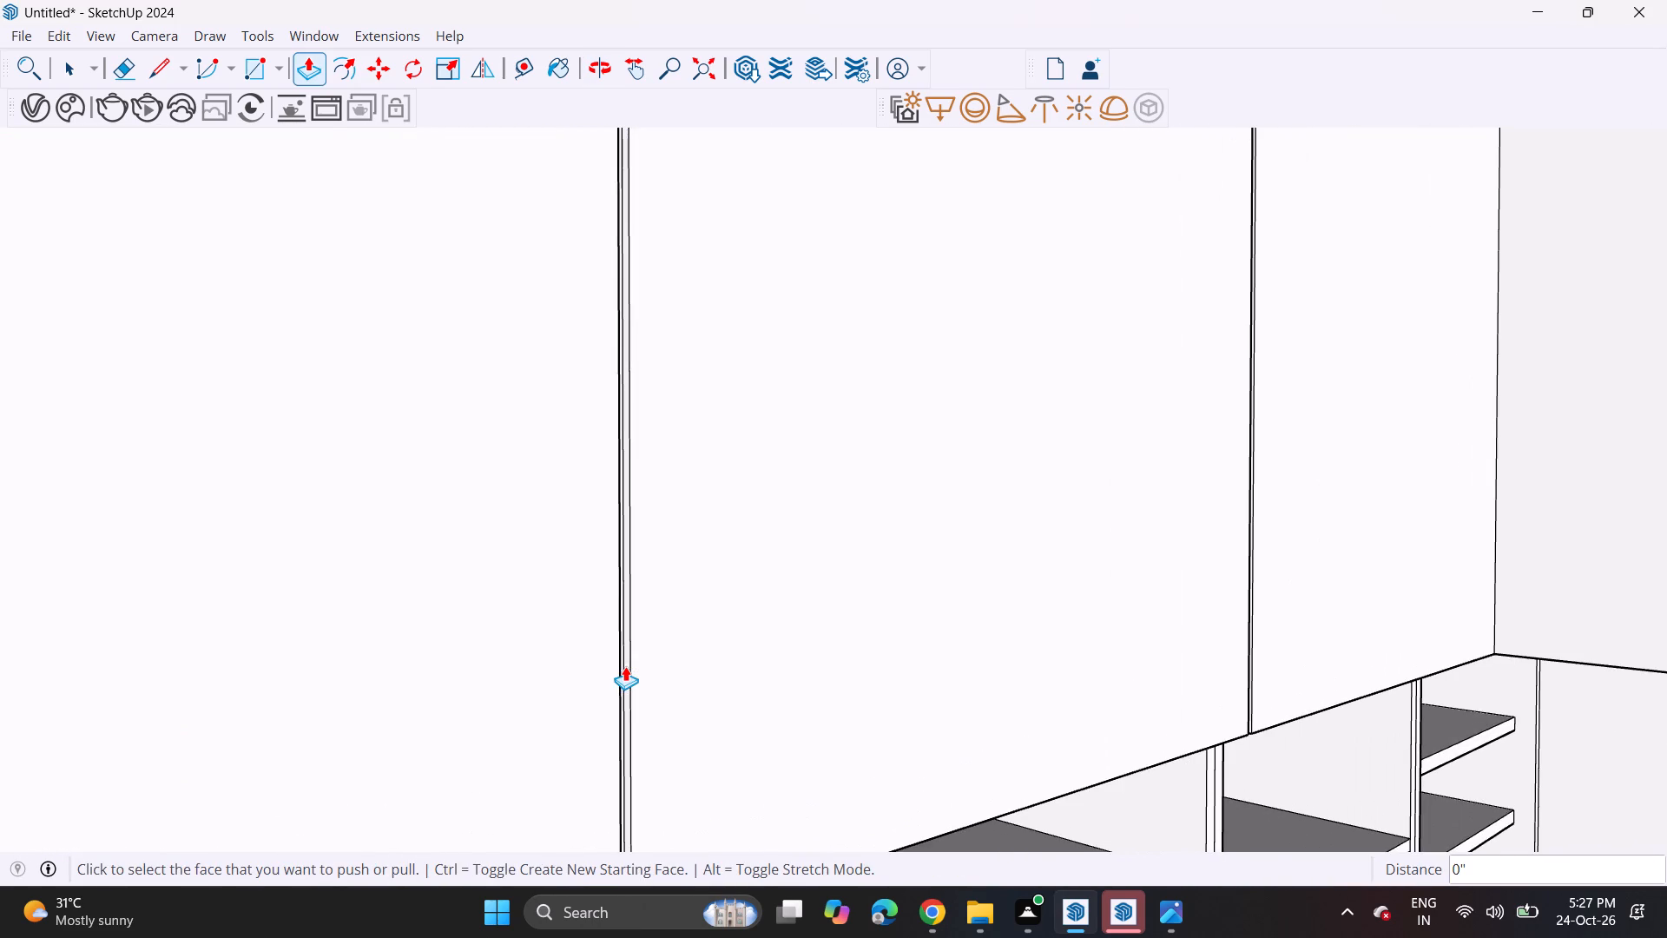
Repeat the 0.3" inward push on the remaining two gap strips between the back-wall upper cabinet doors.
scroll(625, 666, "down", 6)
scroll(625, 666, "up", 1)
scroll(625, 666, "down", 8)
middle_click_drag(283, 684, 504, 633, "shift")
scroll(365, 684, "up", 5)
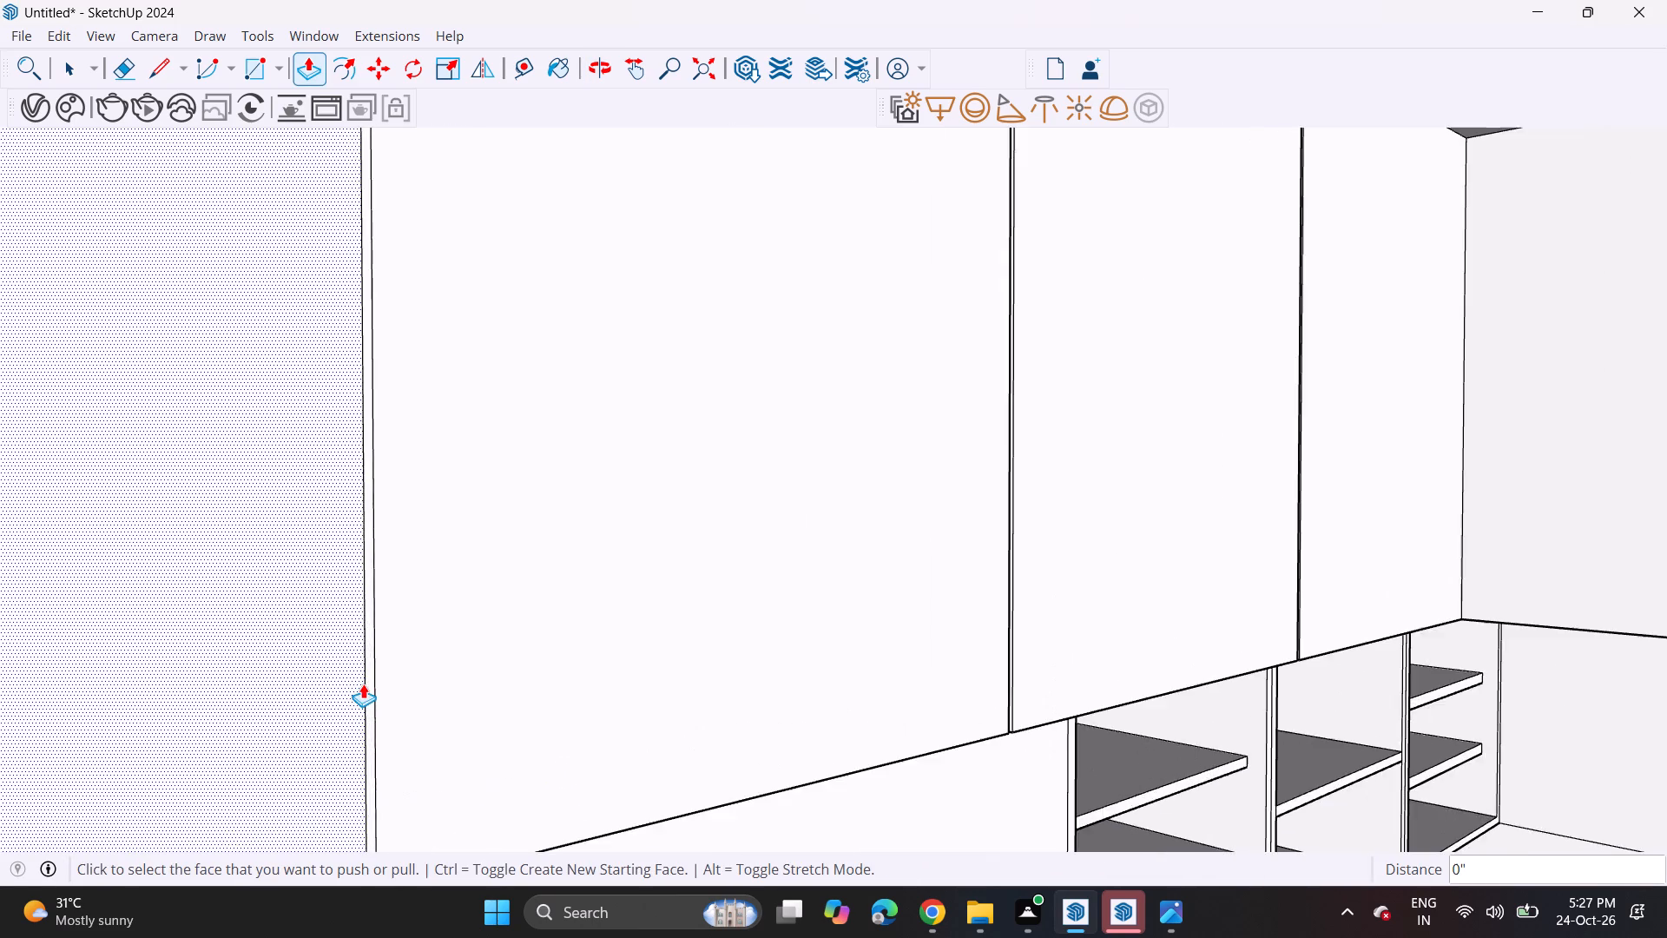
scroll(363, 684, "up", 6)
double_click(372, 671)
scroll(372, 671, "down", 9)
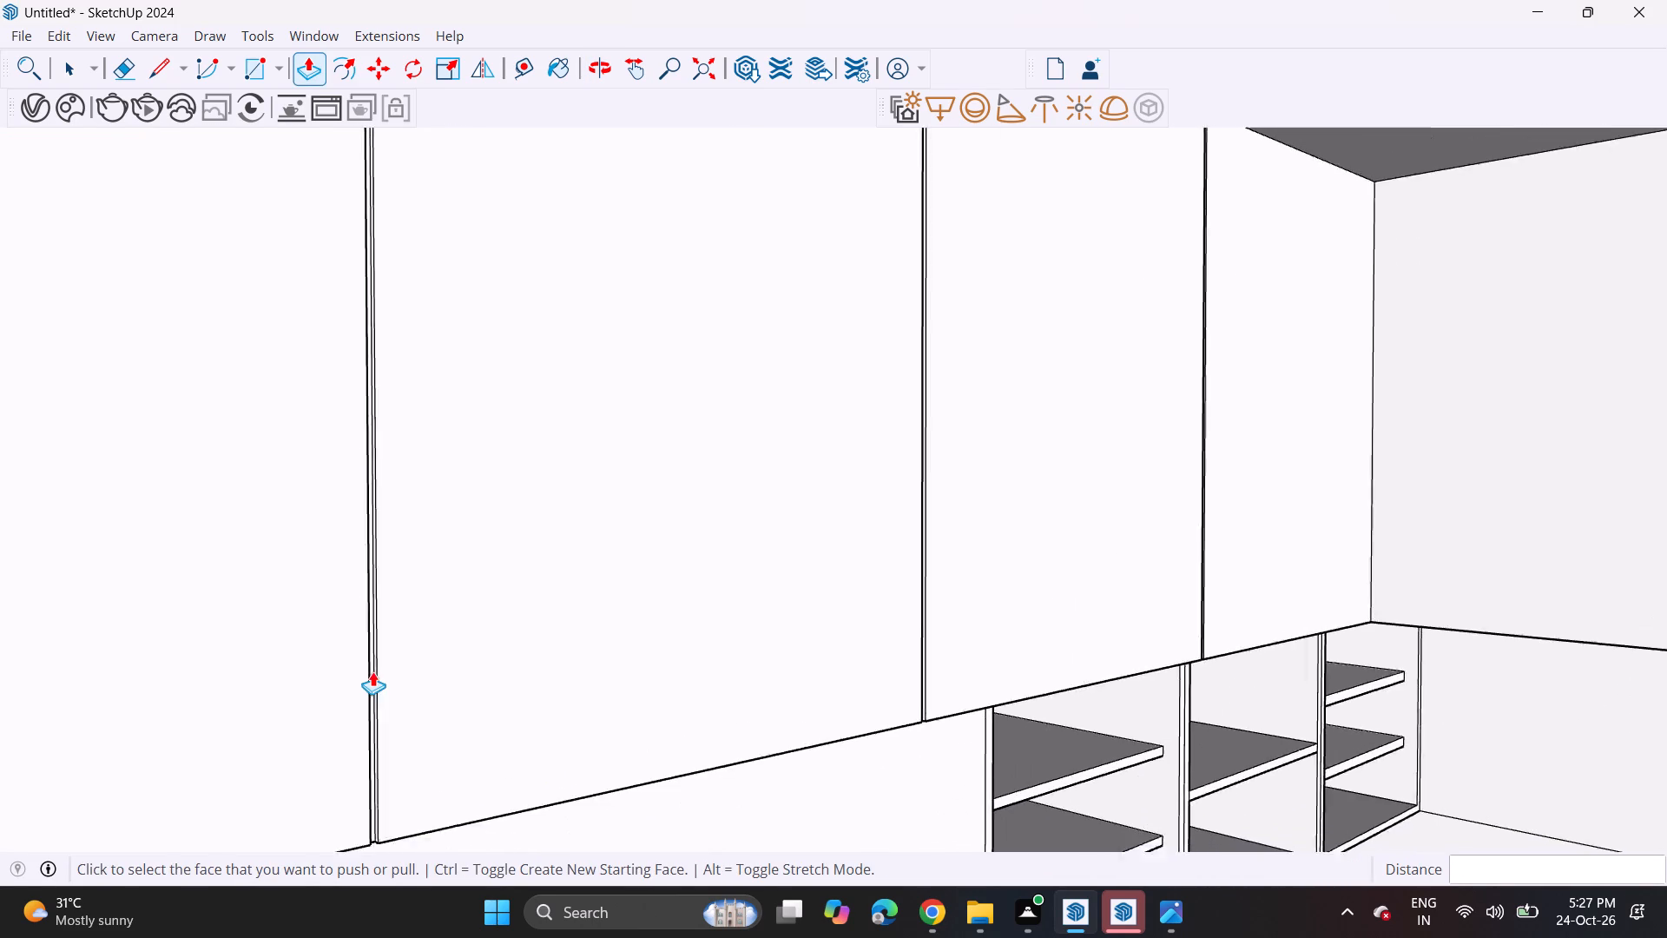
scroll(372, 671, "down", 8)
scroll(372, 672, "up", 1)
scroll(372, 672, "down", 2)
middle_click_drag(300, 674, 735, 541, "shift")
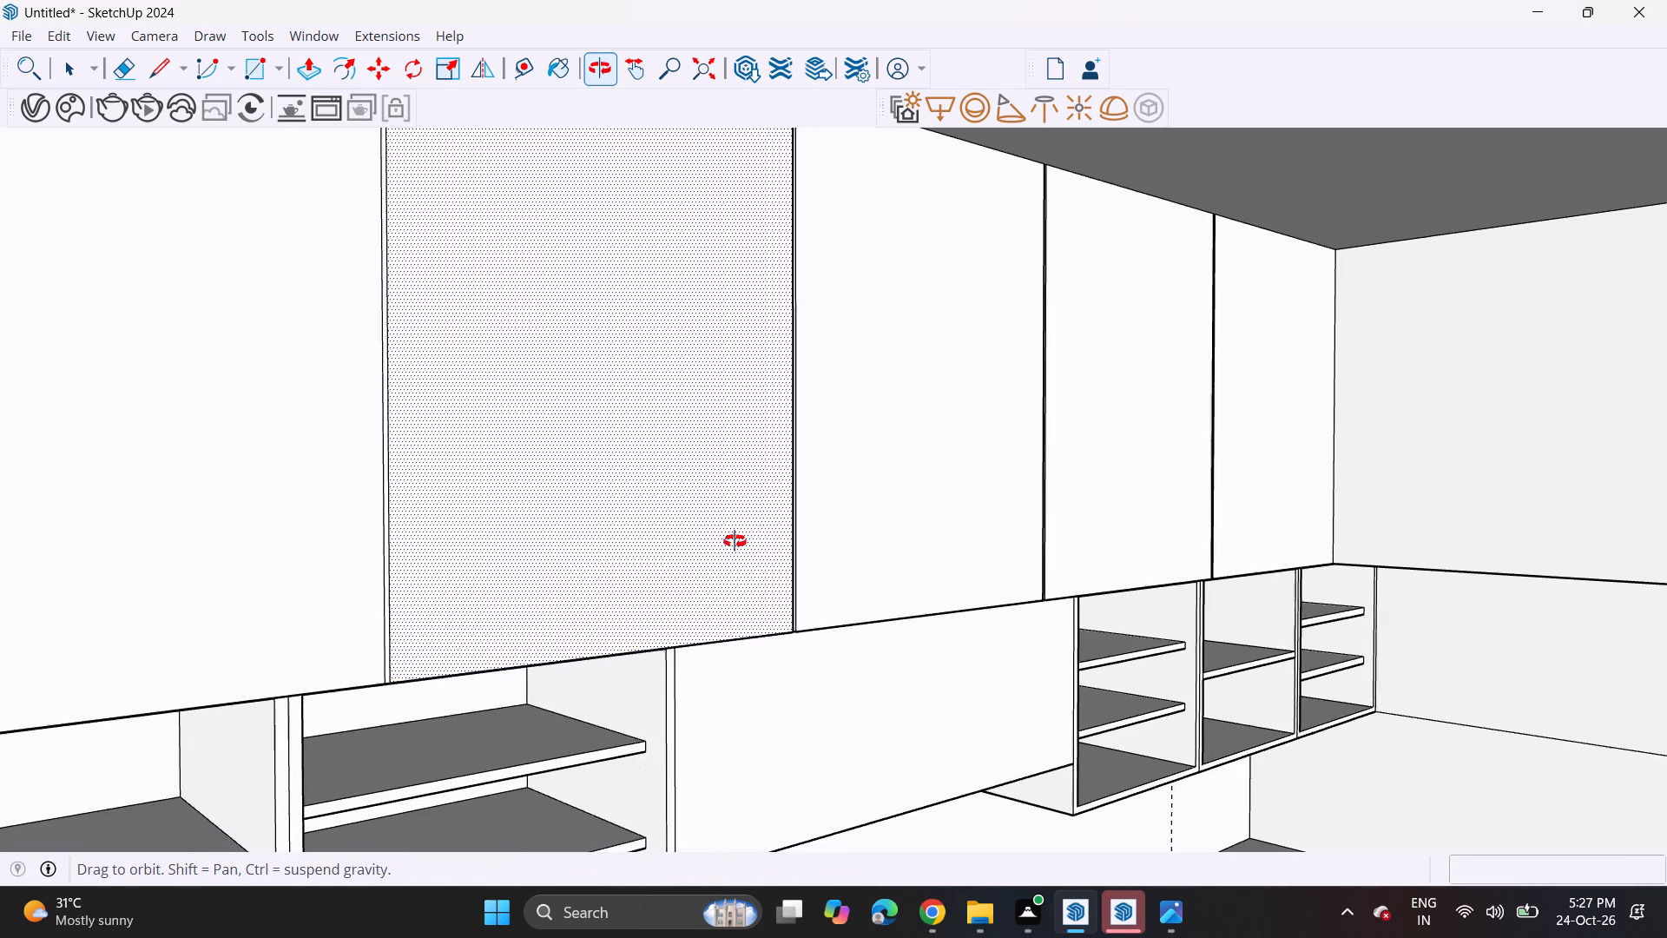
middle_click_drag(735, 541, 586, 567, "shift")
scroll(201, 635, "up", 9)
double_click(204, 639)
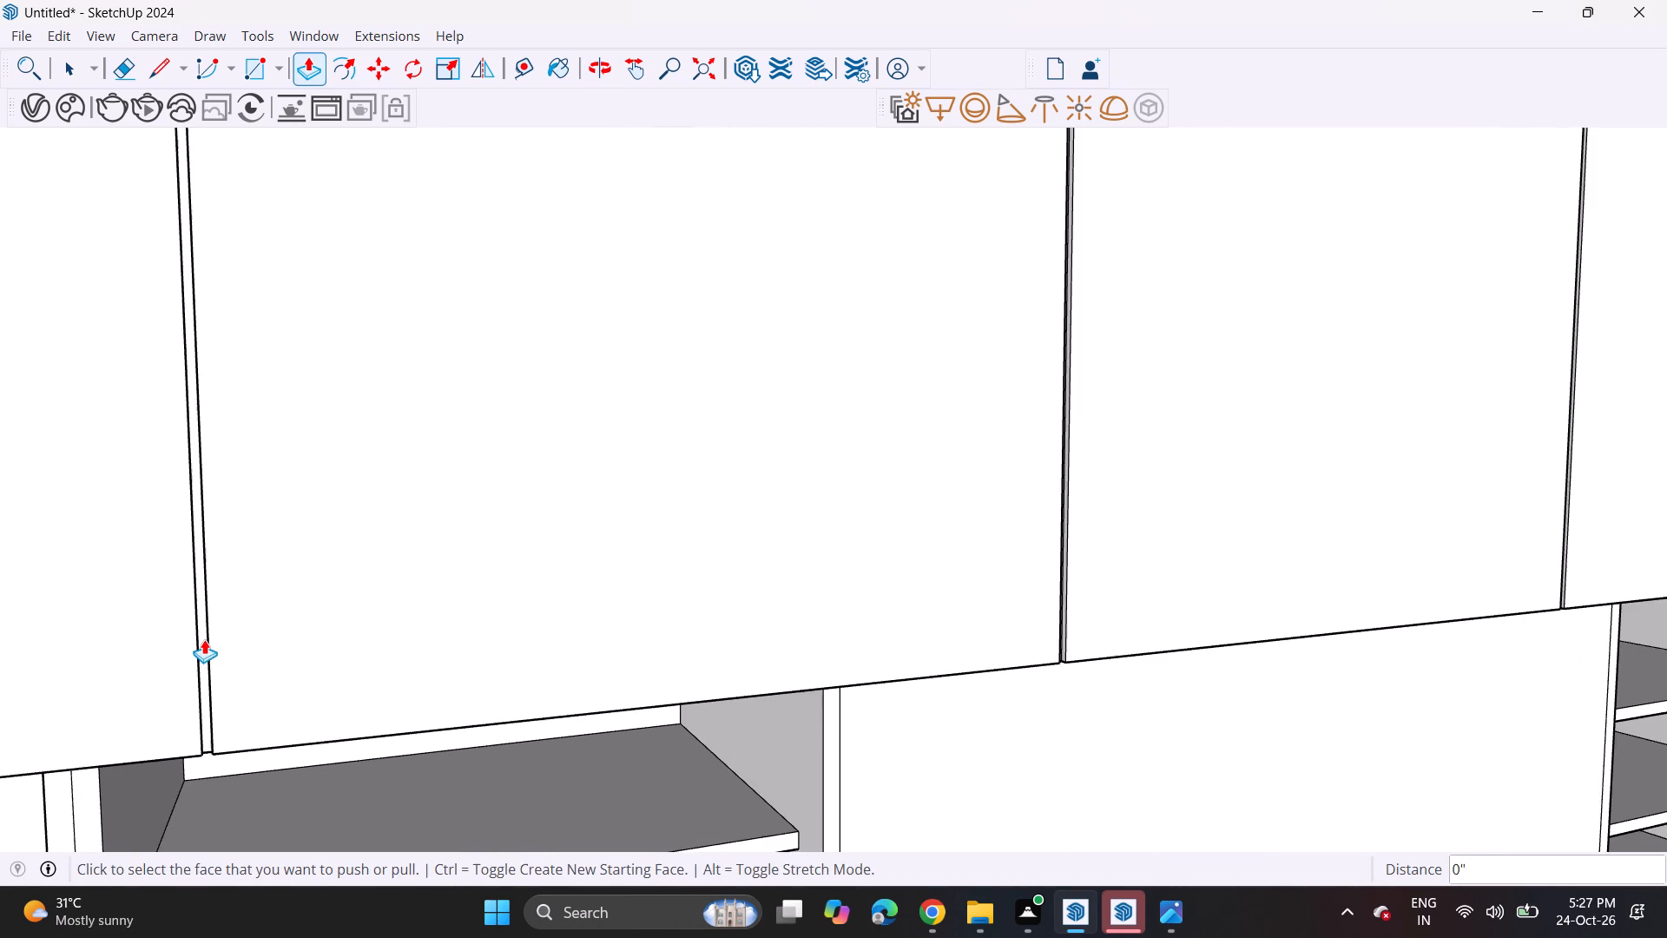
scroll(204, 639, "down", 4)
scroll(204, 639, "up", 1)
scroll(204, 639, "down", 17)
middle_click_drag(214, 642, 566, 584, "shift")
middle_click_drag(563, 584, 478, 568)
scroll(454, 546, "down", 4)
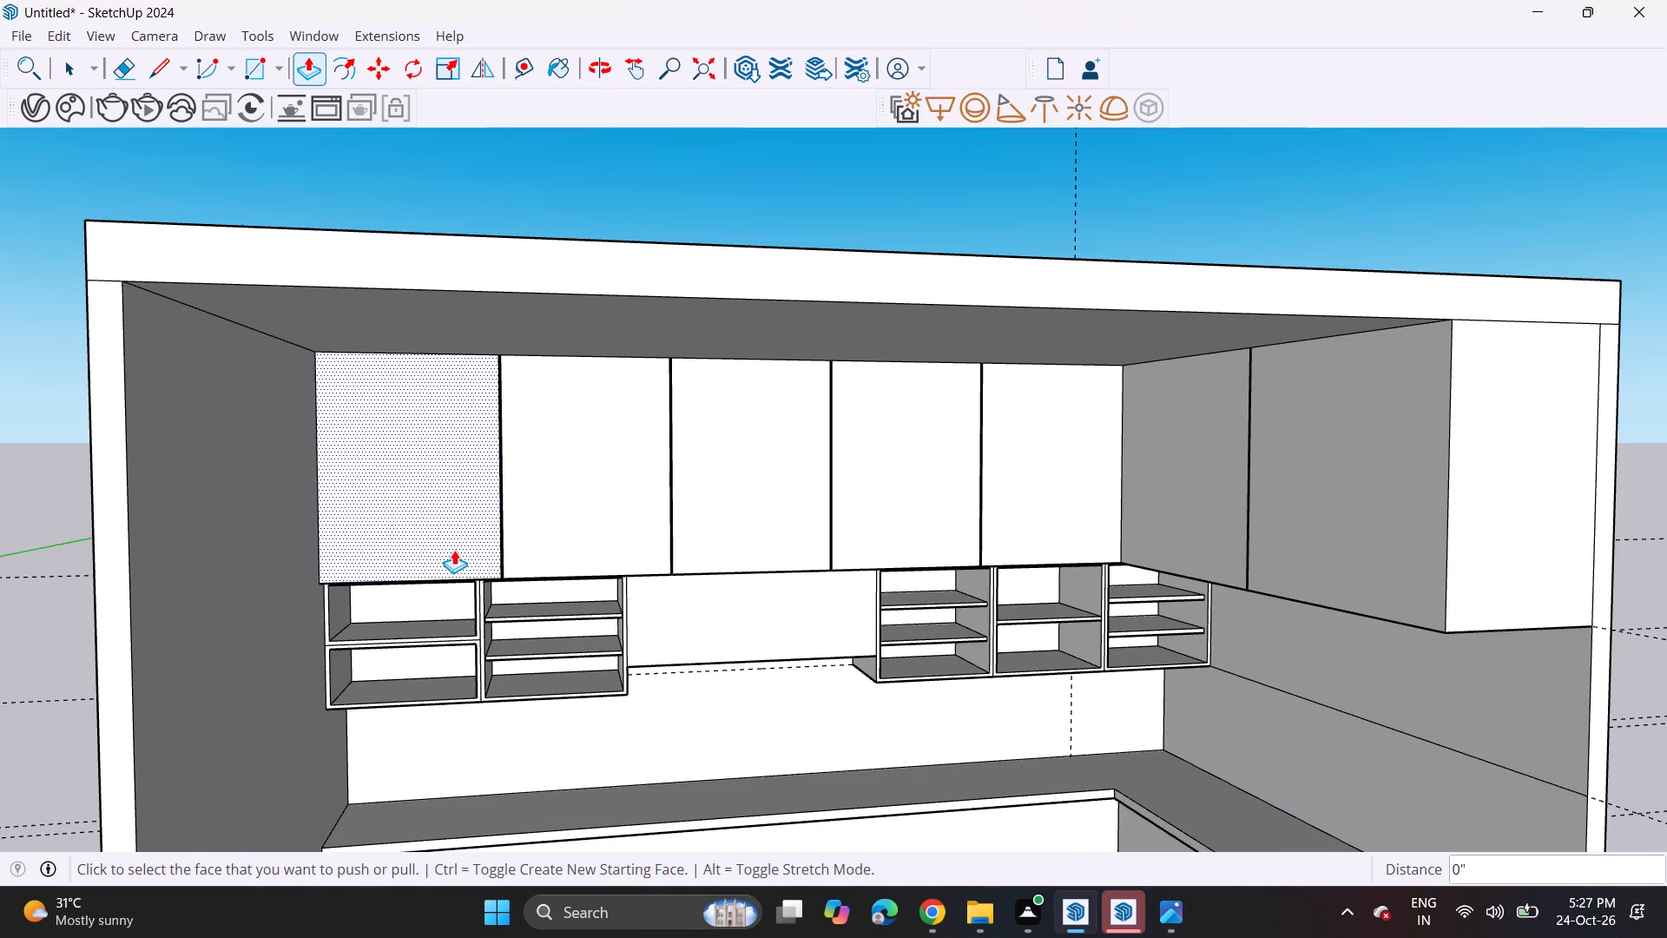
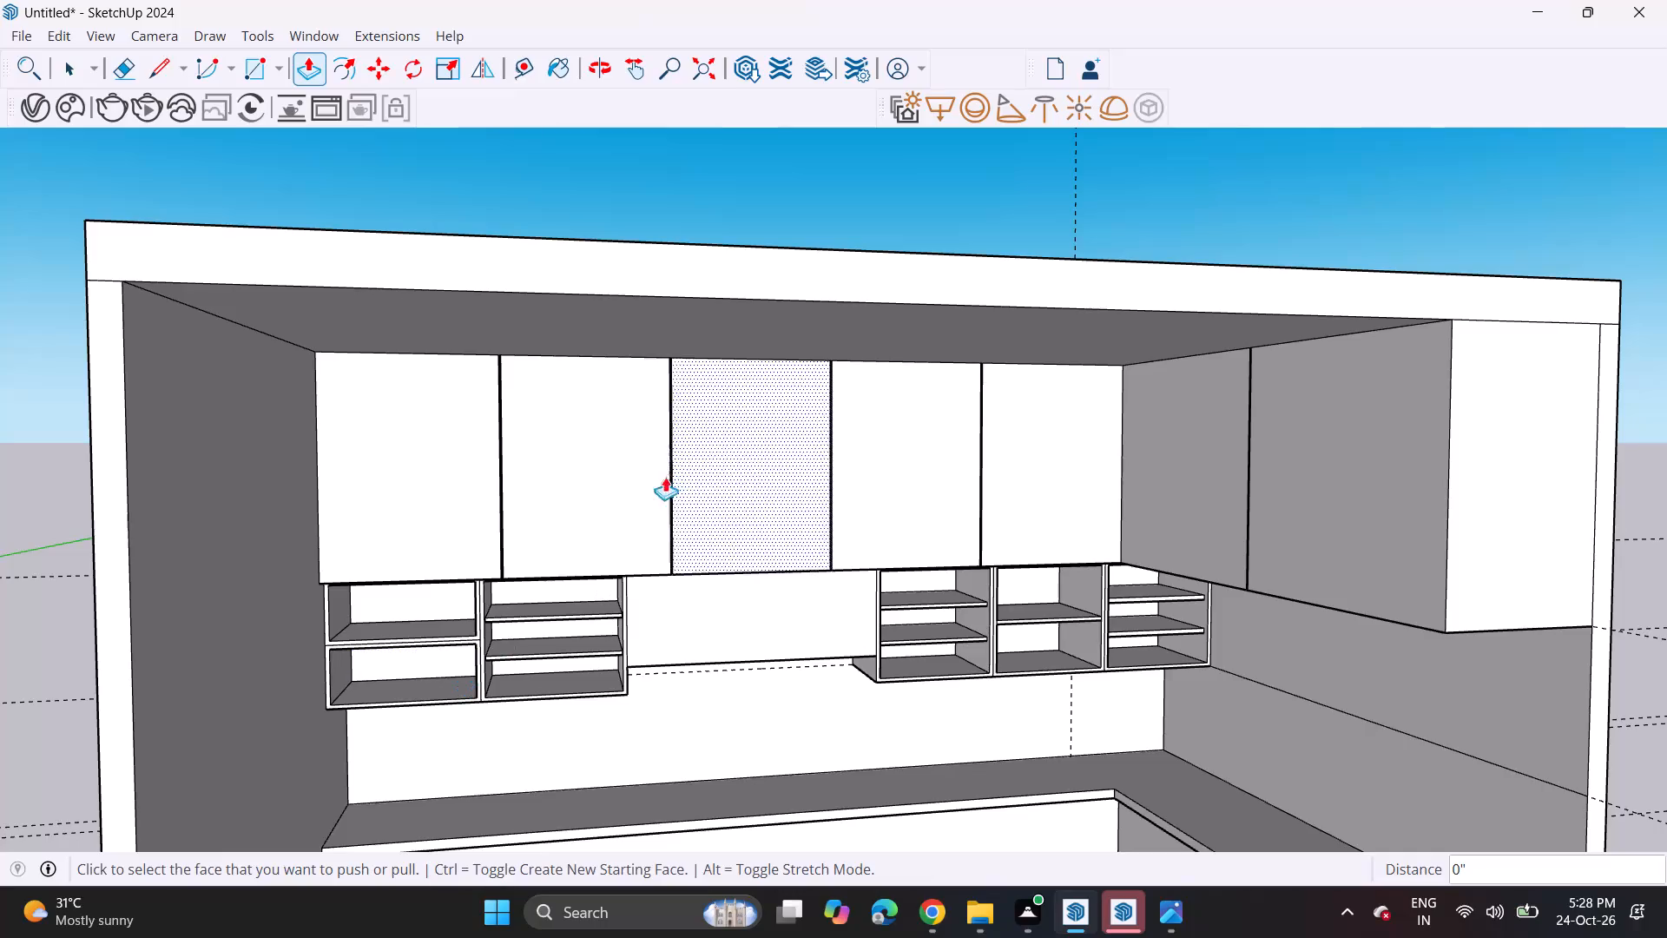
Leave the Push/Pull command and return to the Select tool.
key("space")
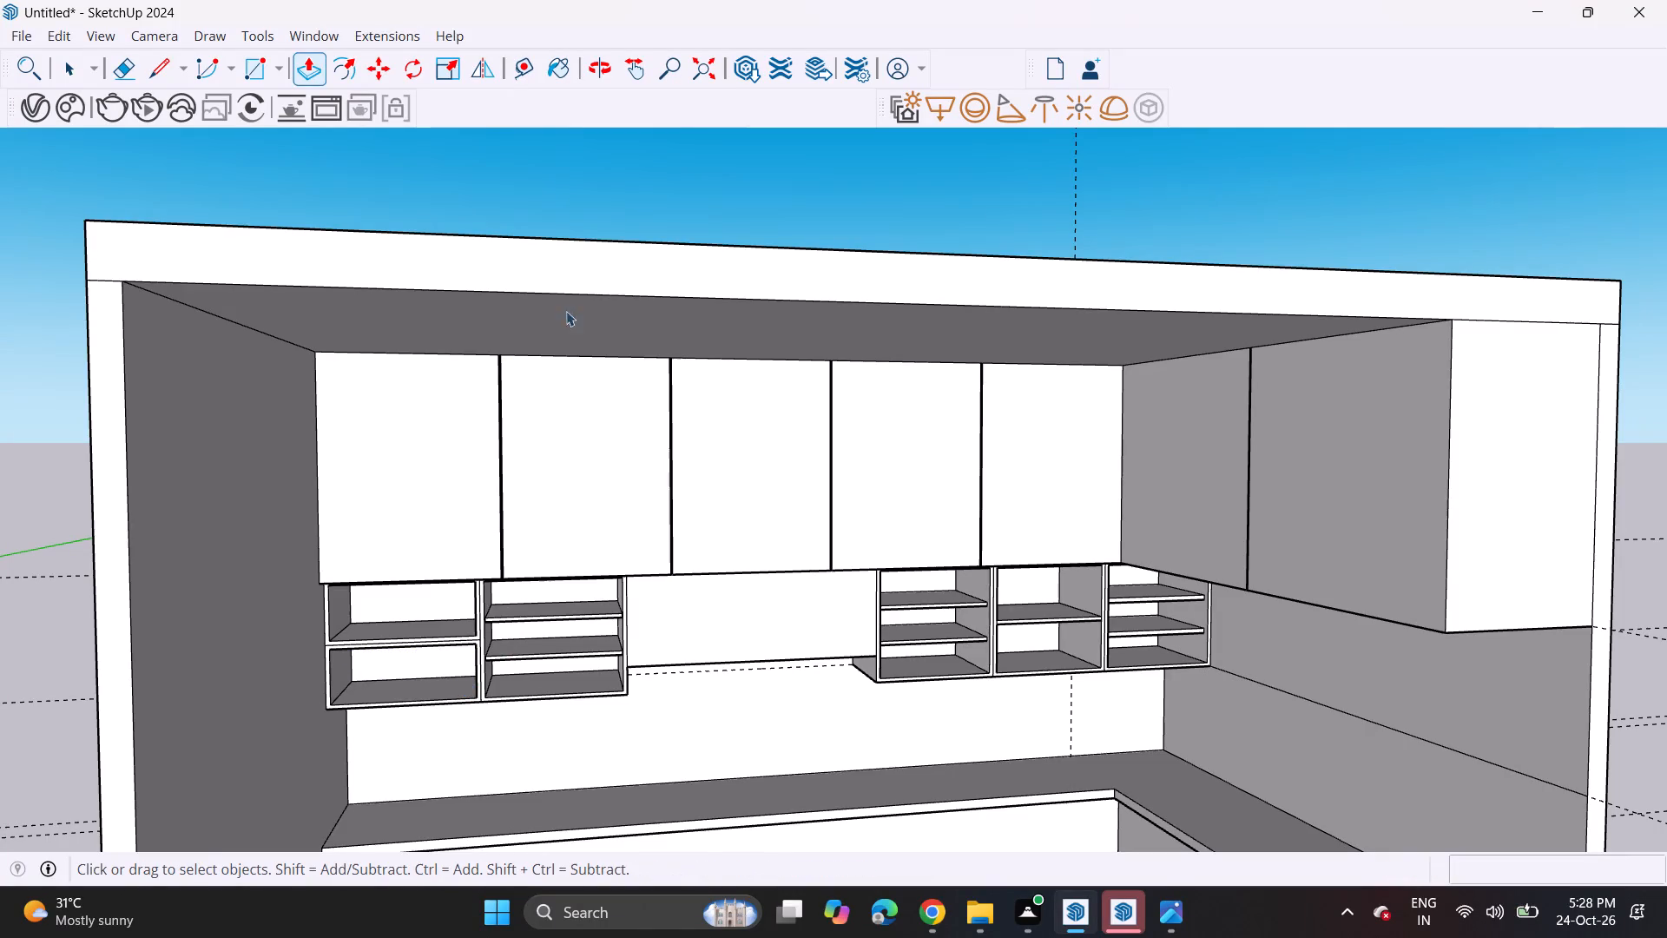
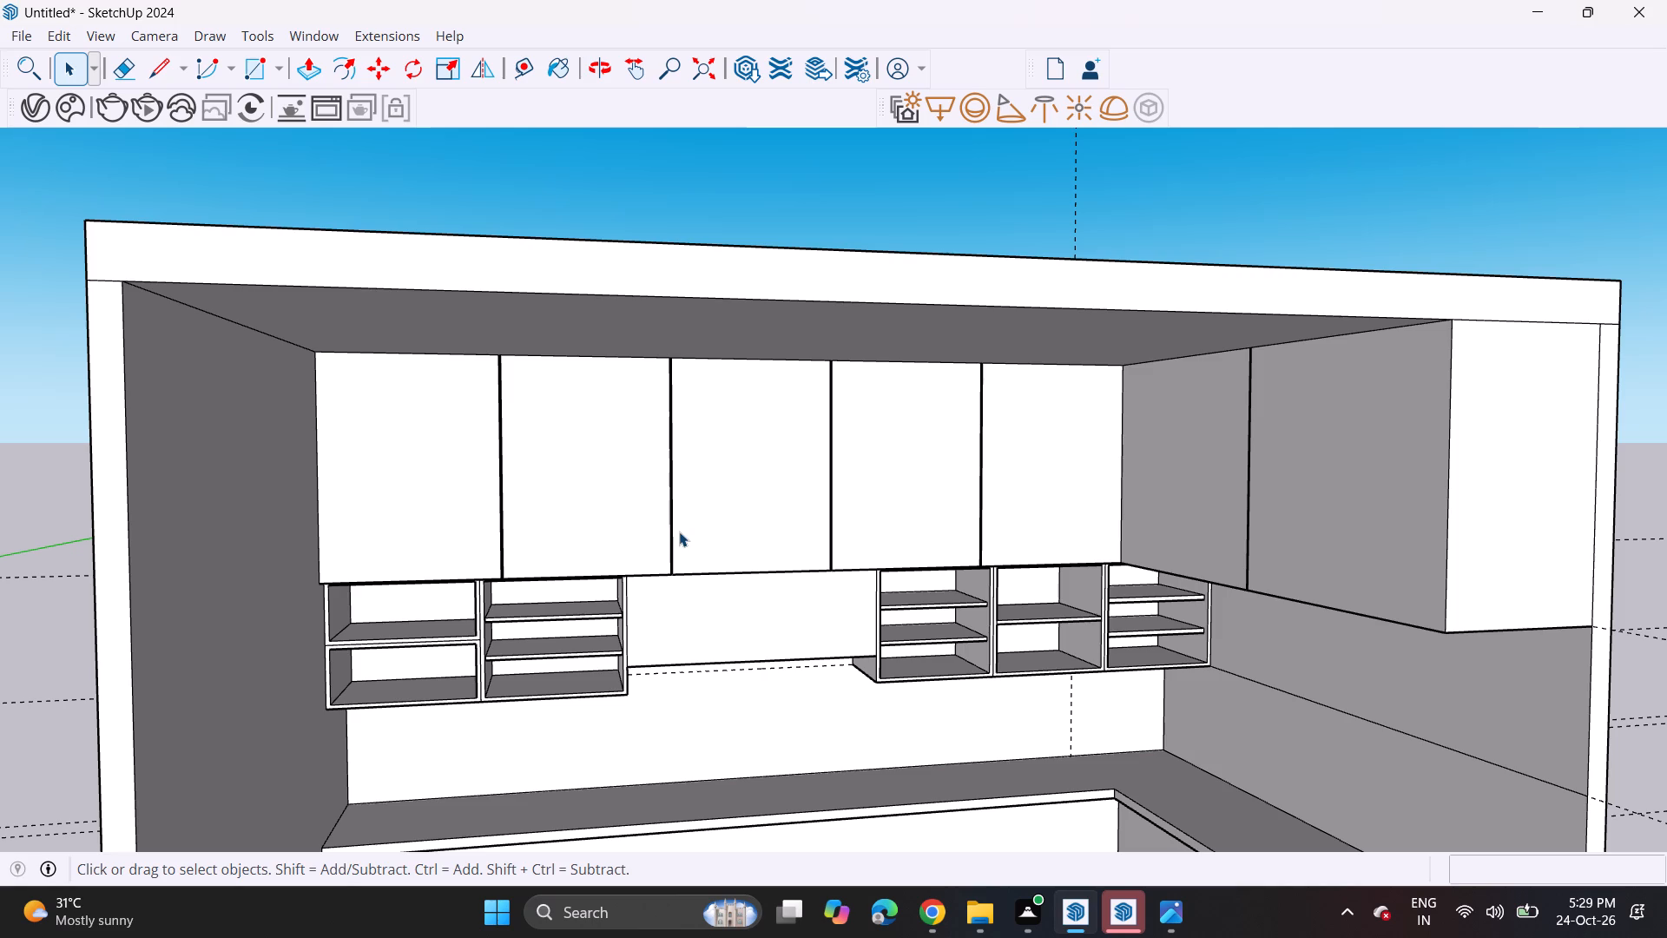
Delete all the construction guides from the kitchen model.
middle_click_drag(741, 571, 719, 553)
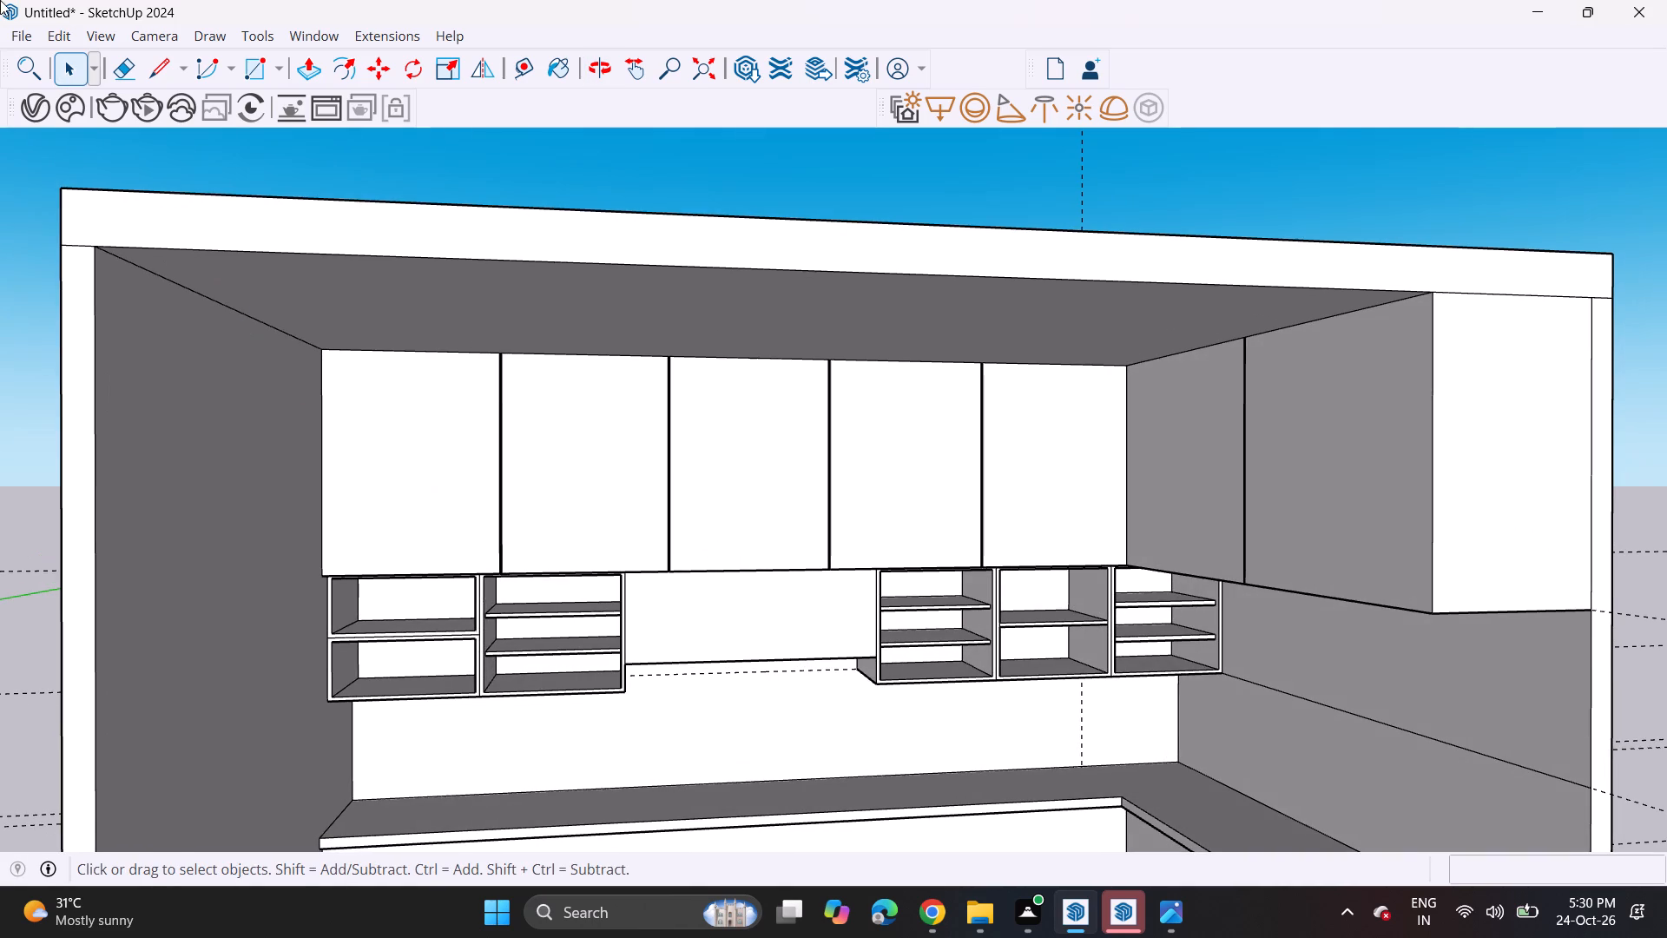
left_click(51, 35)
left_click(125, 248)
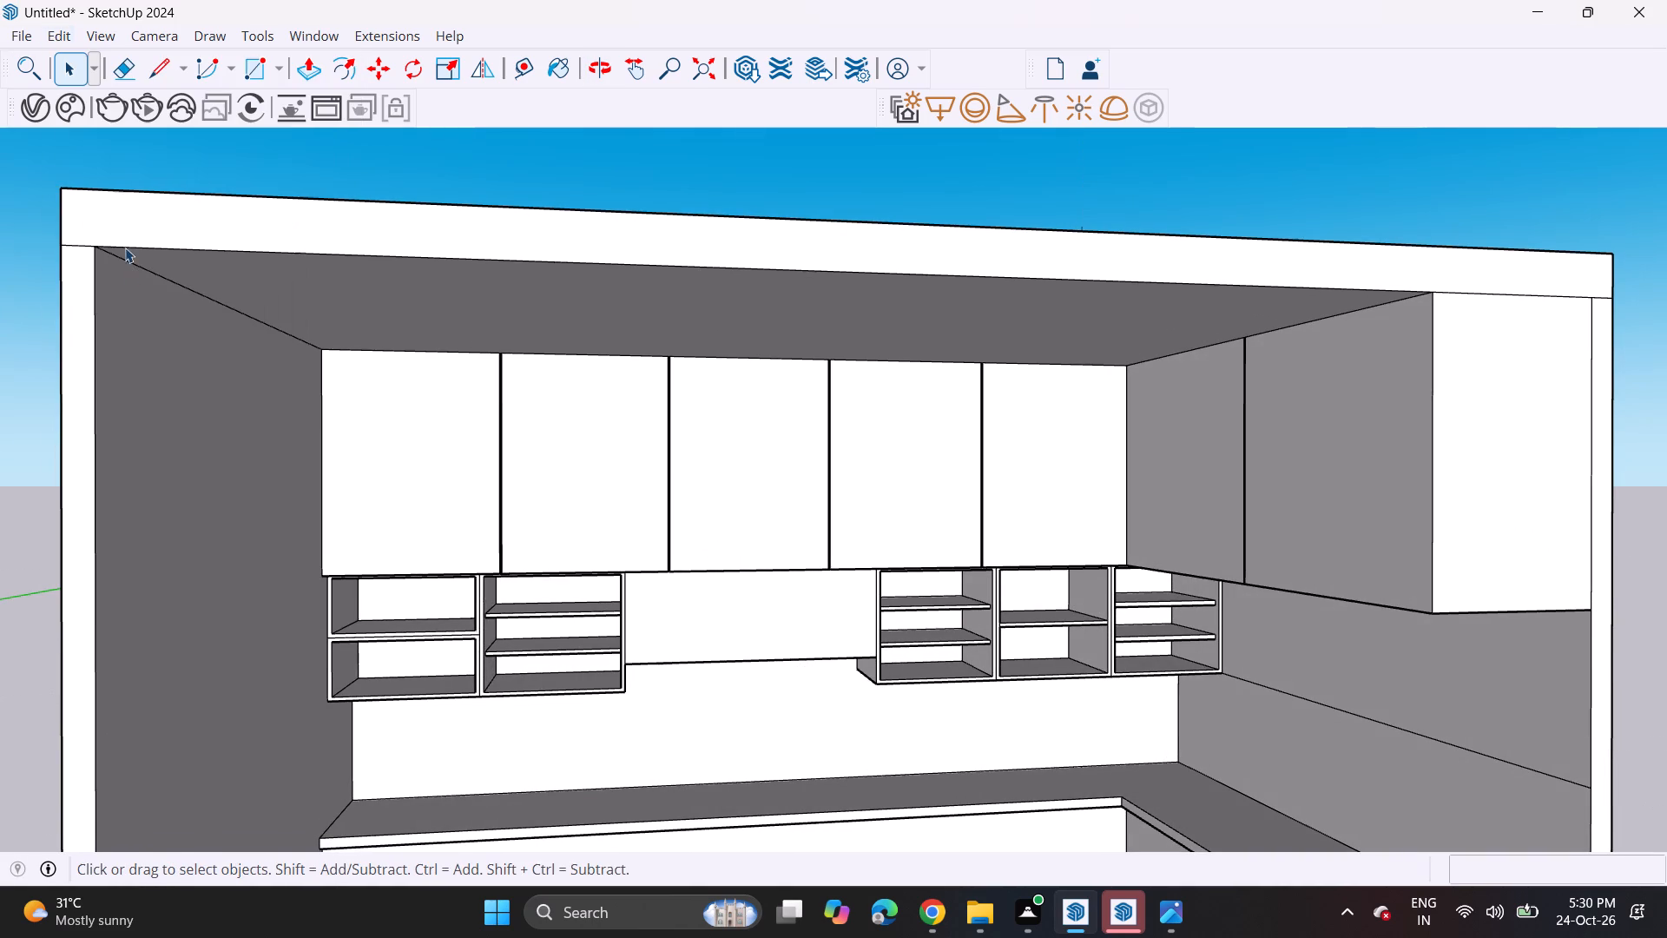
Examine the grooved upper cabinets and the shelved open wall cabinets beneath them from below and from the front.
middle_click_drag(802, 730, 746, 653)
scroll(801, 730, "up", 1)
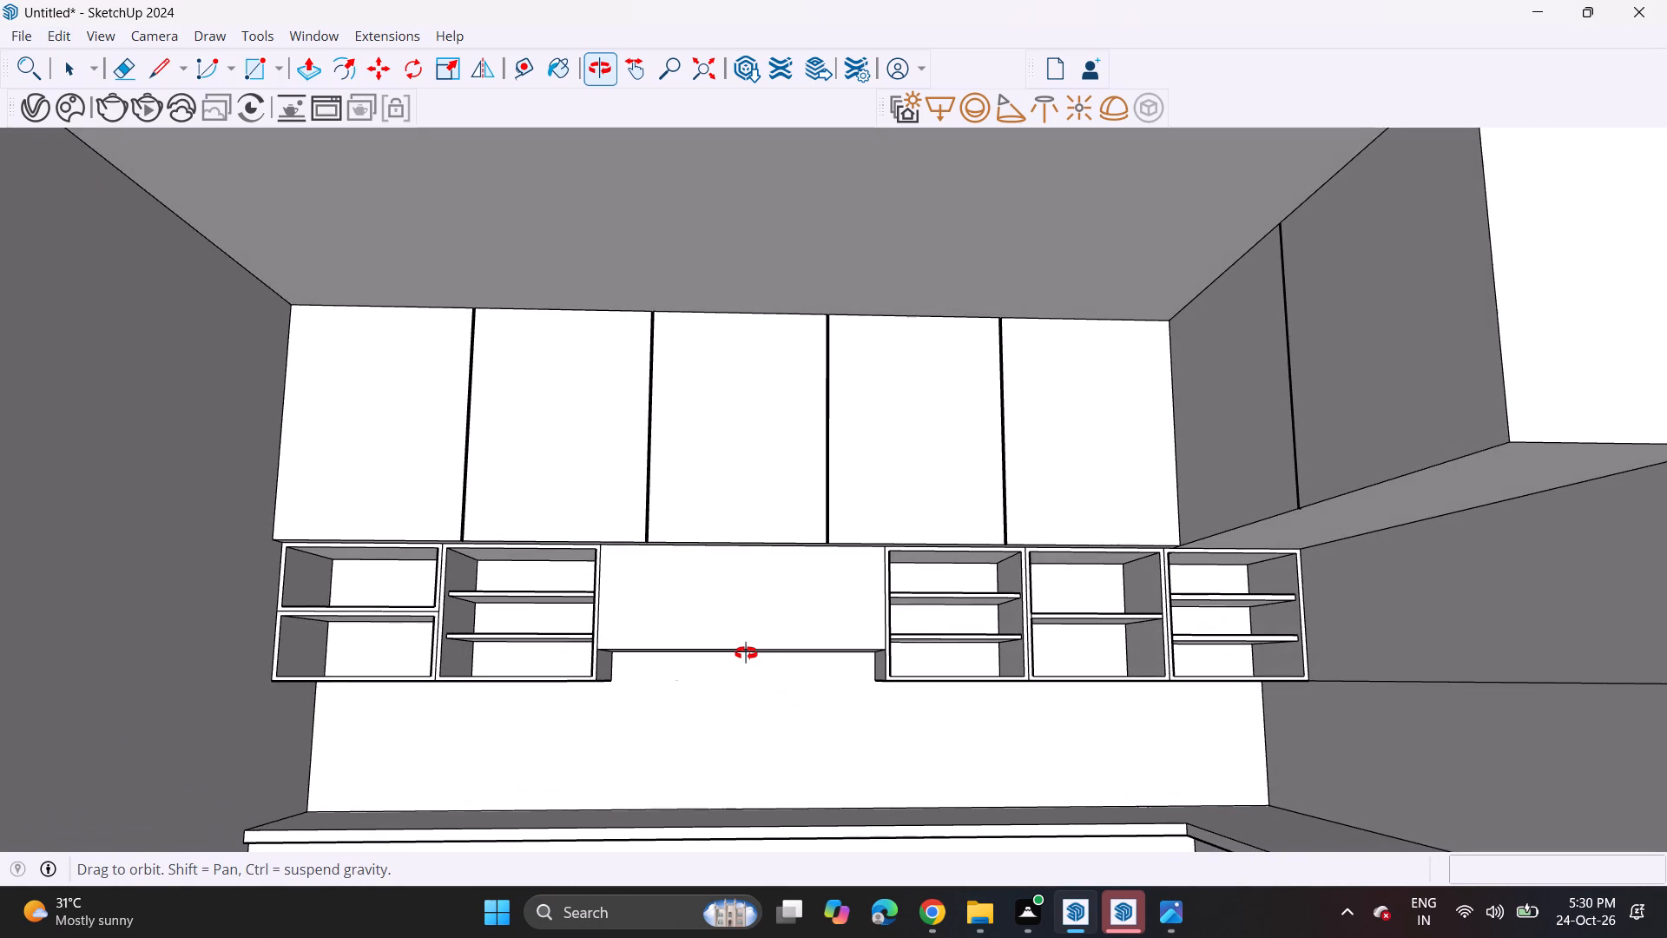
middle_click_drag(746, 653, 748, 598)
scroll(712, 664, "up", 5)
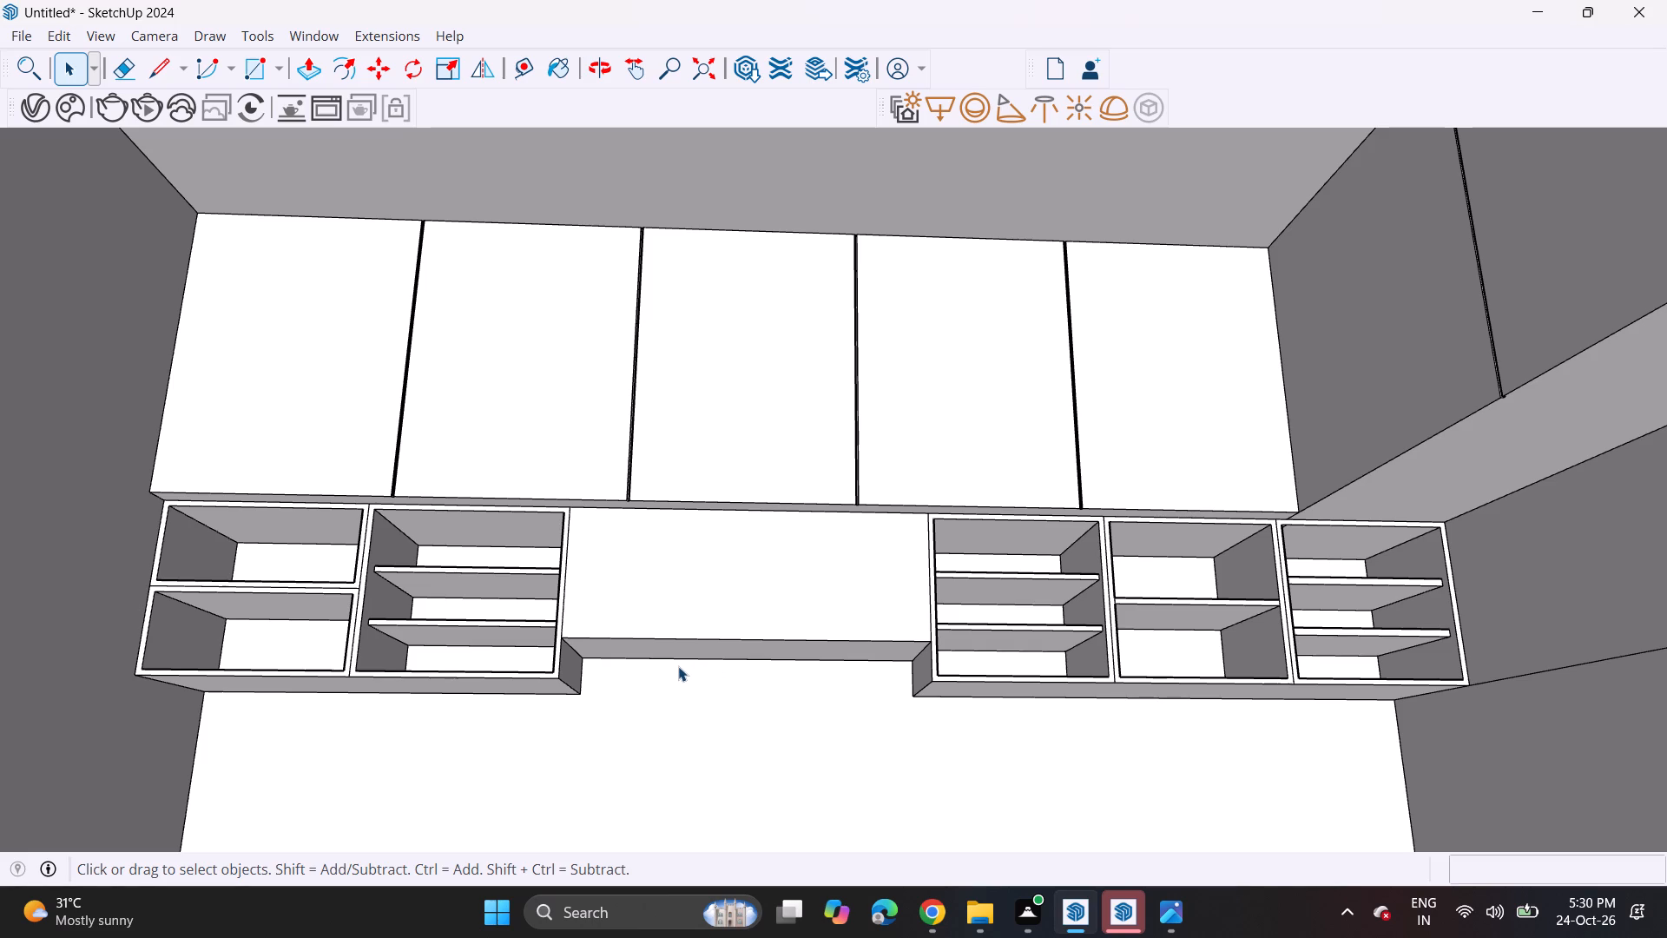
middle_click_drag(444, 542, 468, 560)
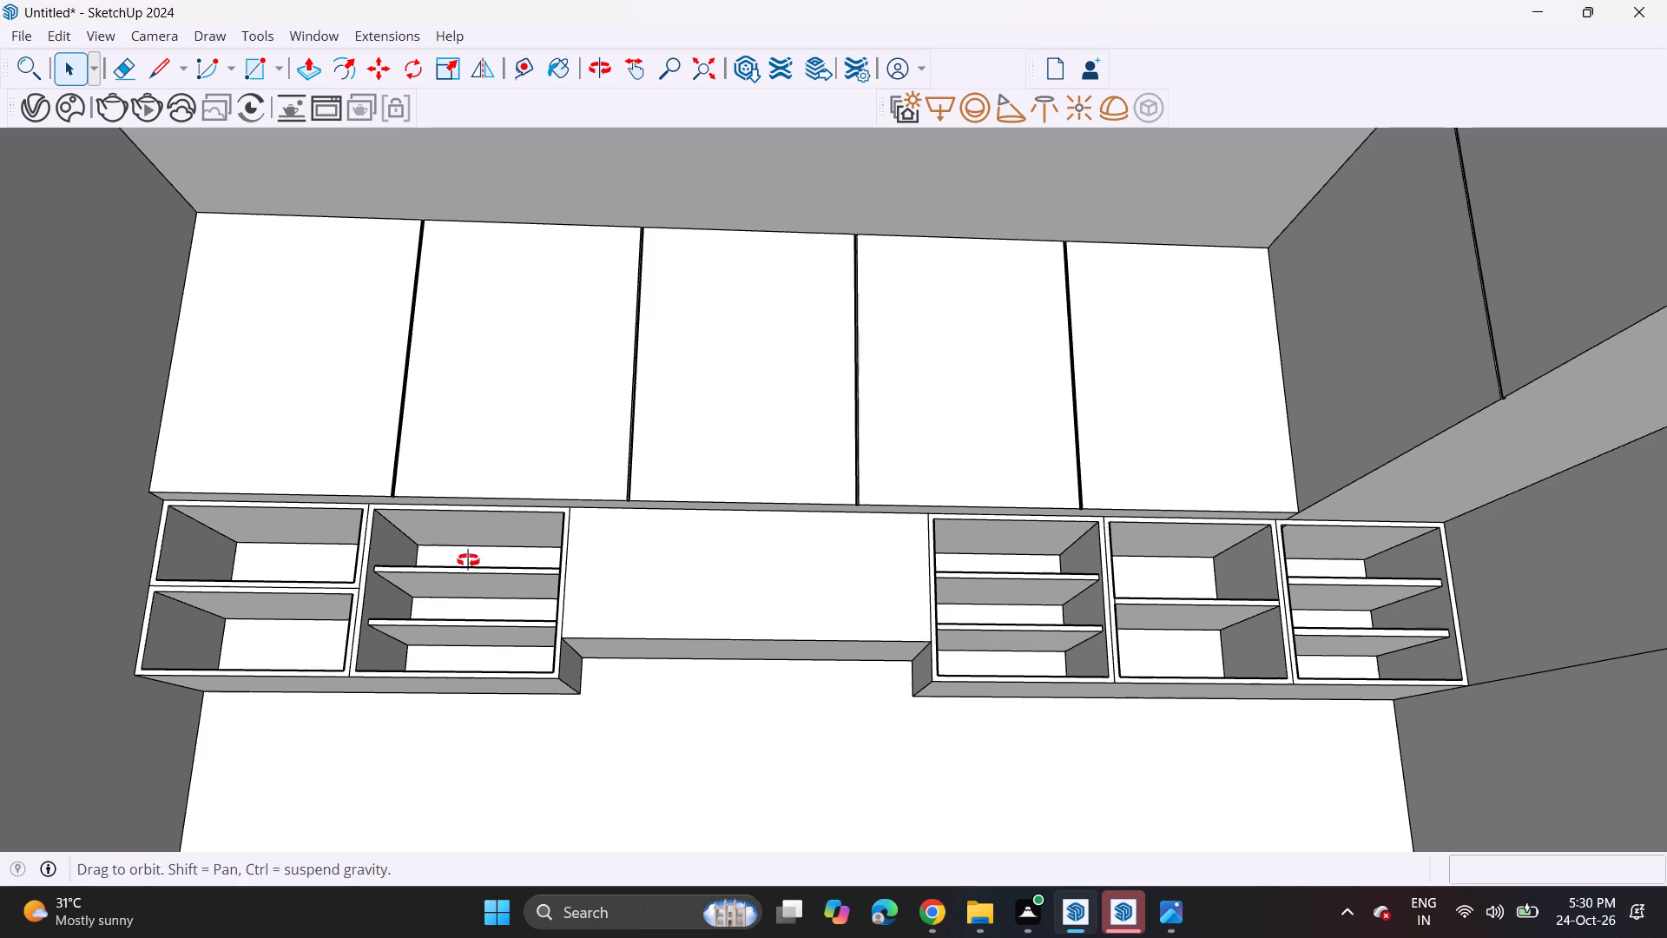
middle_click_drag(468, 560, 504, 626)
scroll(490, 643, "down", 2)
scroll(490, 657, "up", 1)
scroll(491, 662, "down", 2)
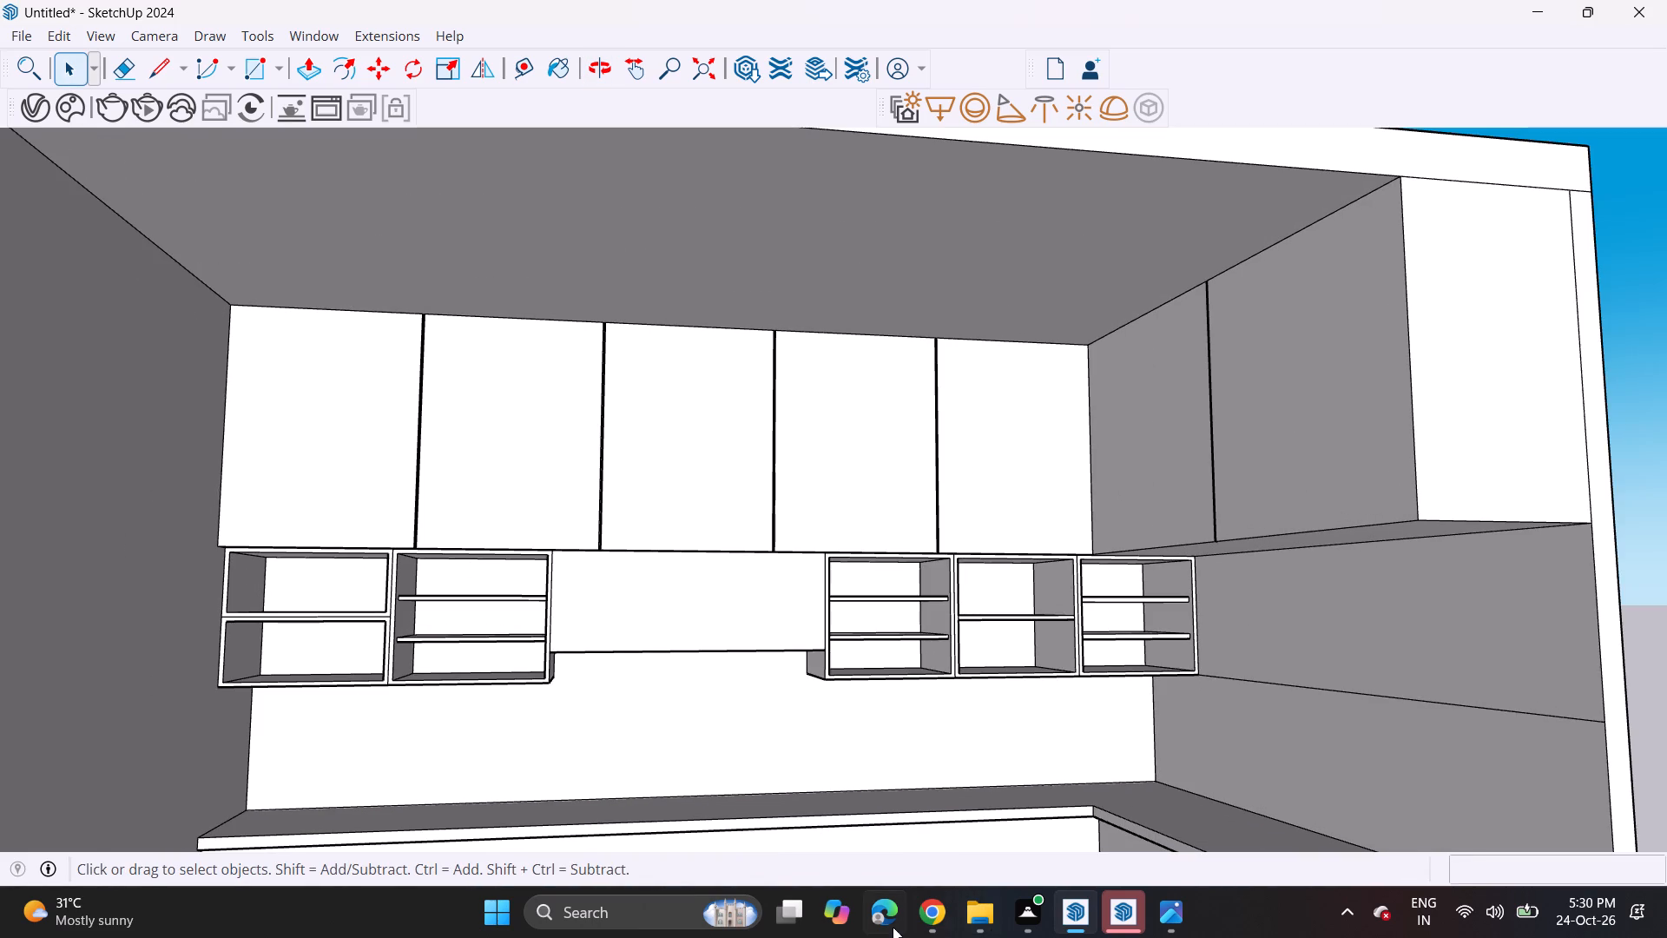
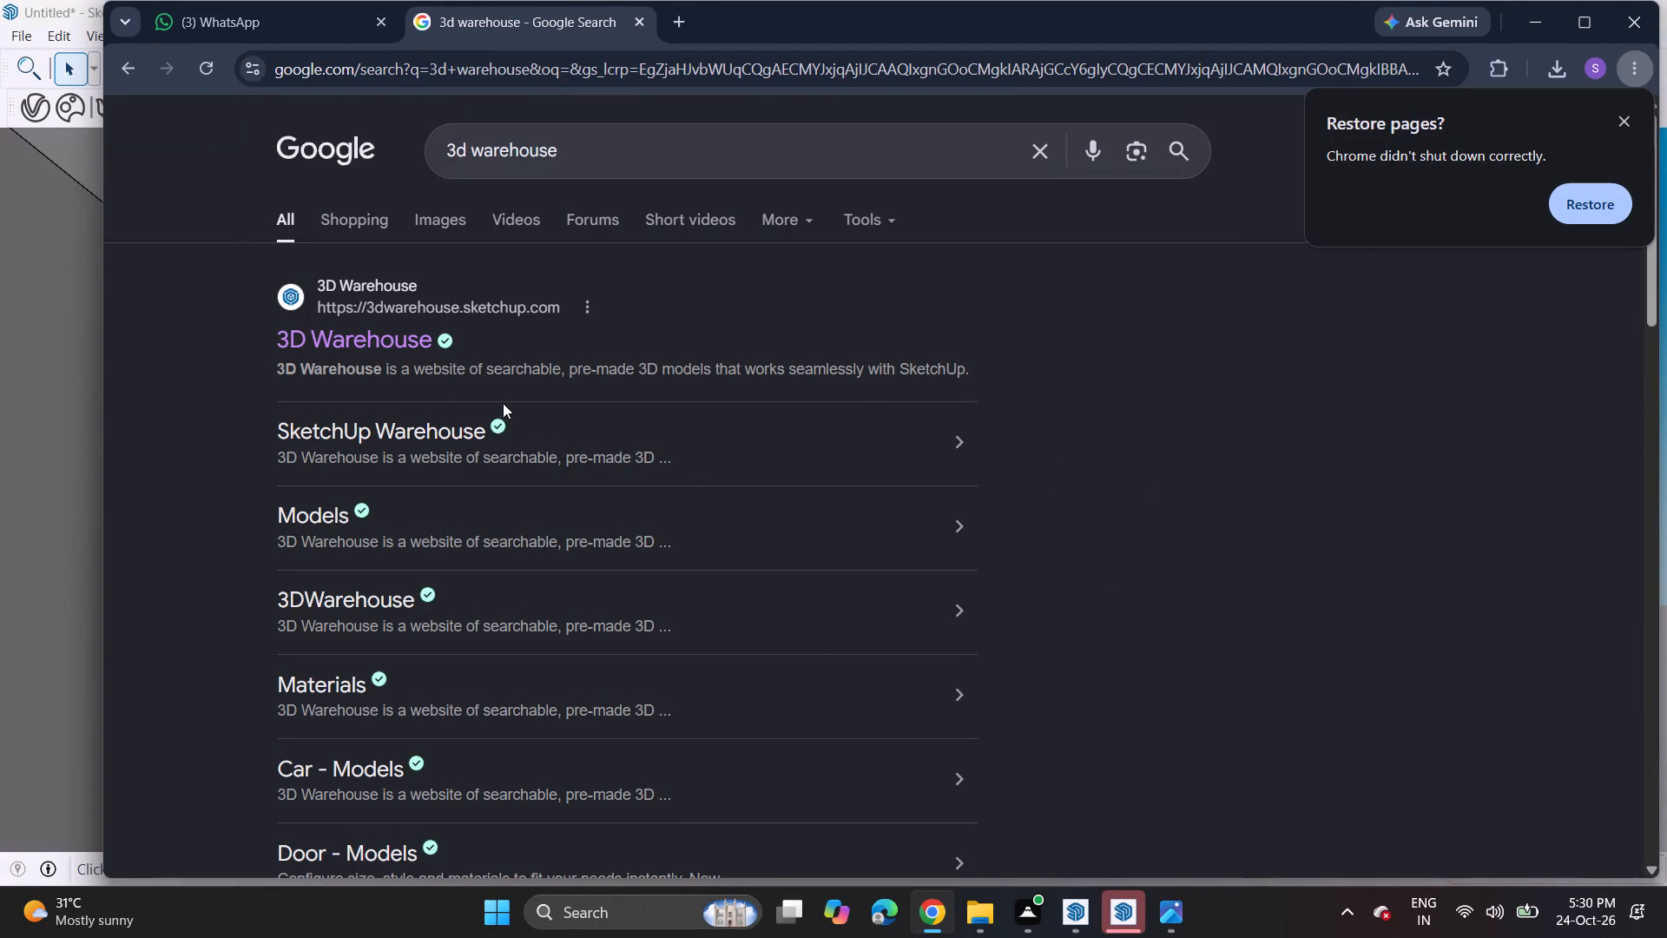
Open the 3D Warehouse site and search its models for "white kitchen window".
left_click(413, 340)
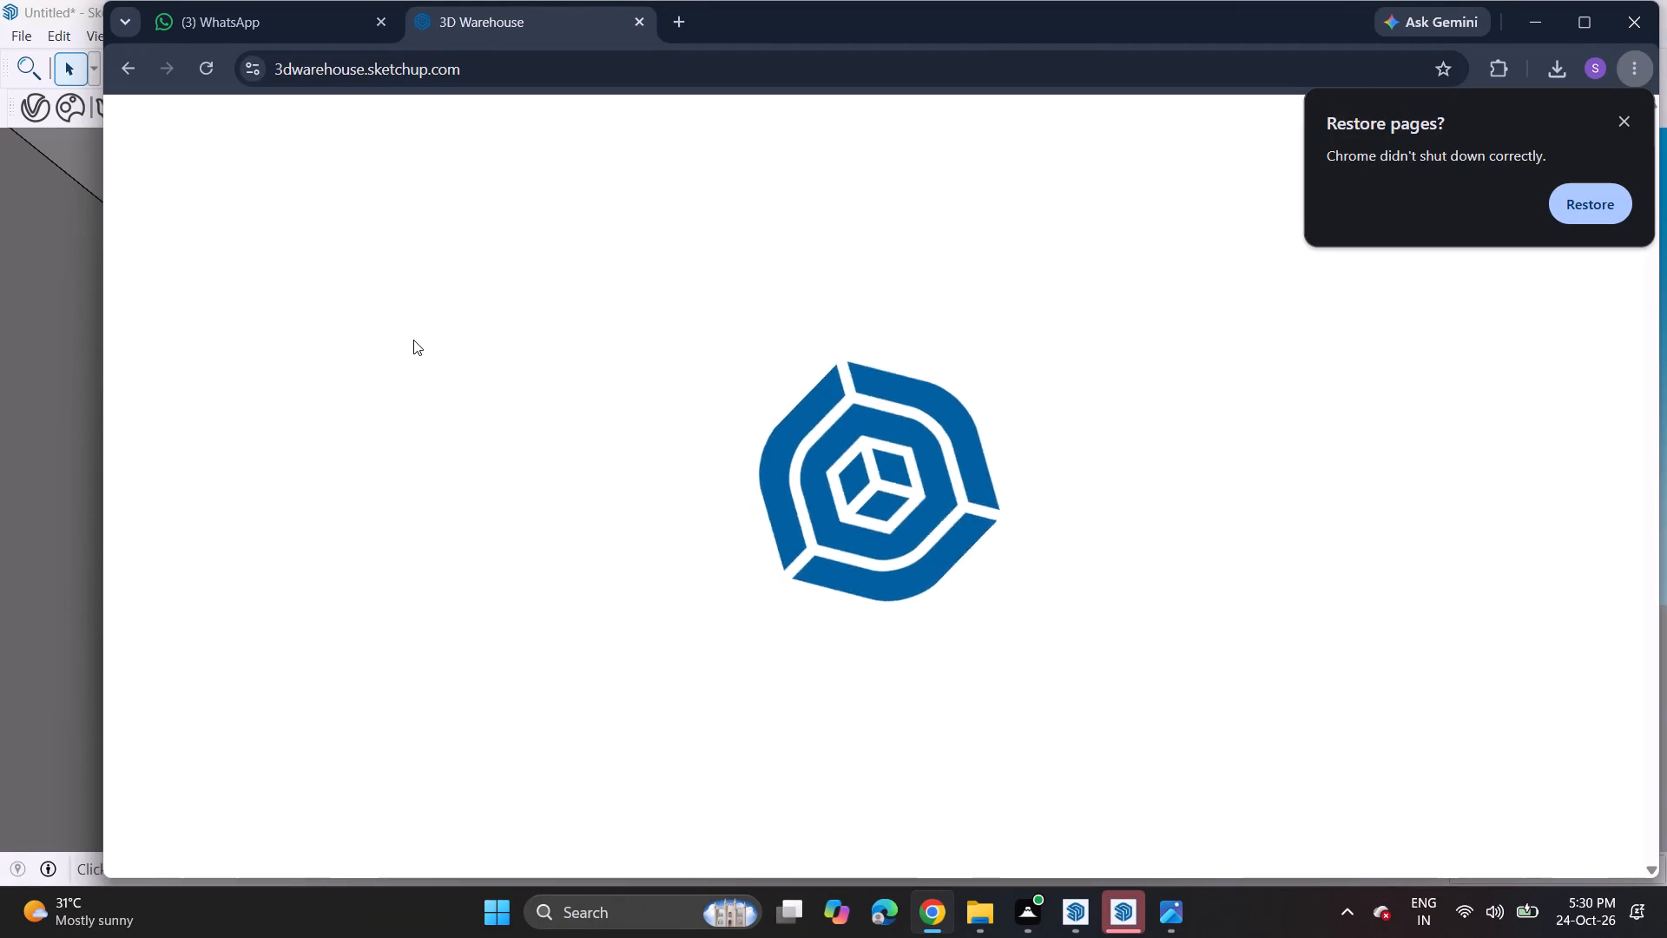
left_click(744, 129)
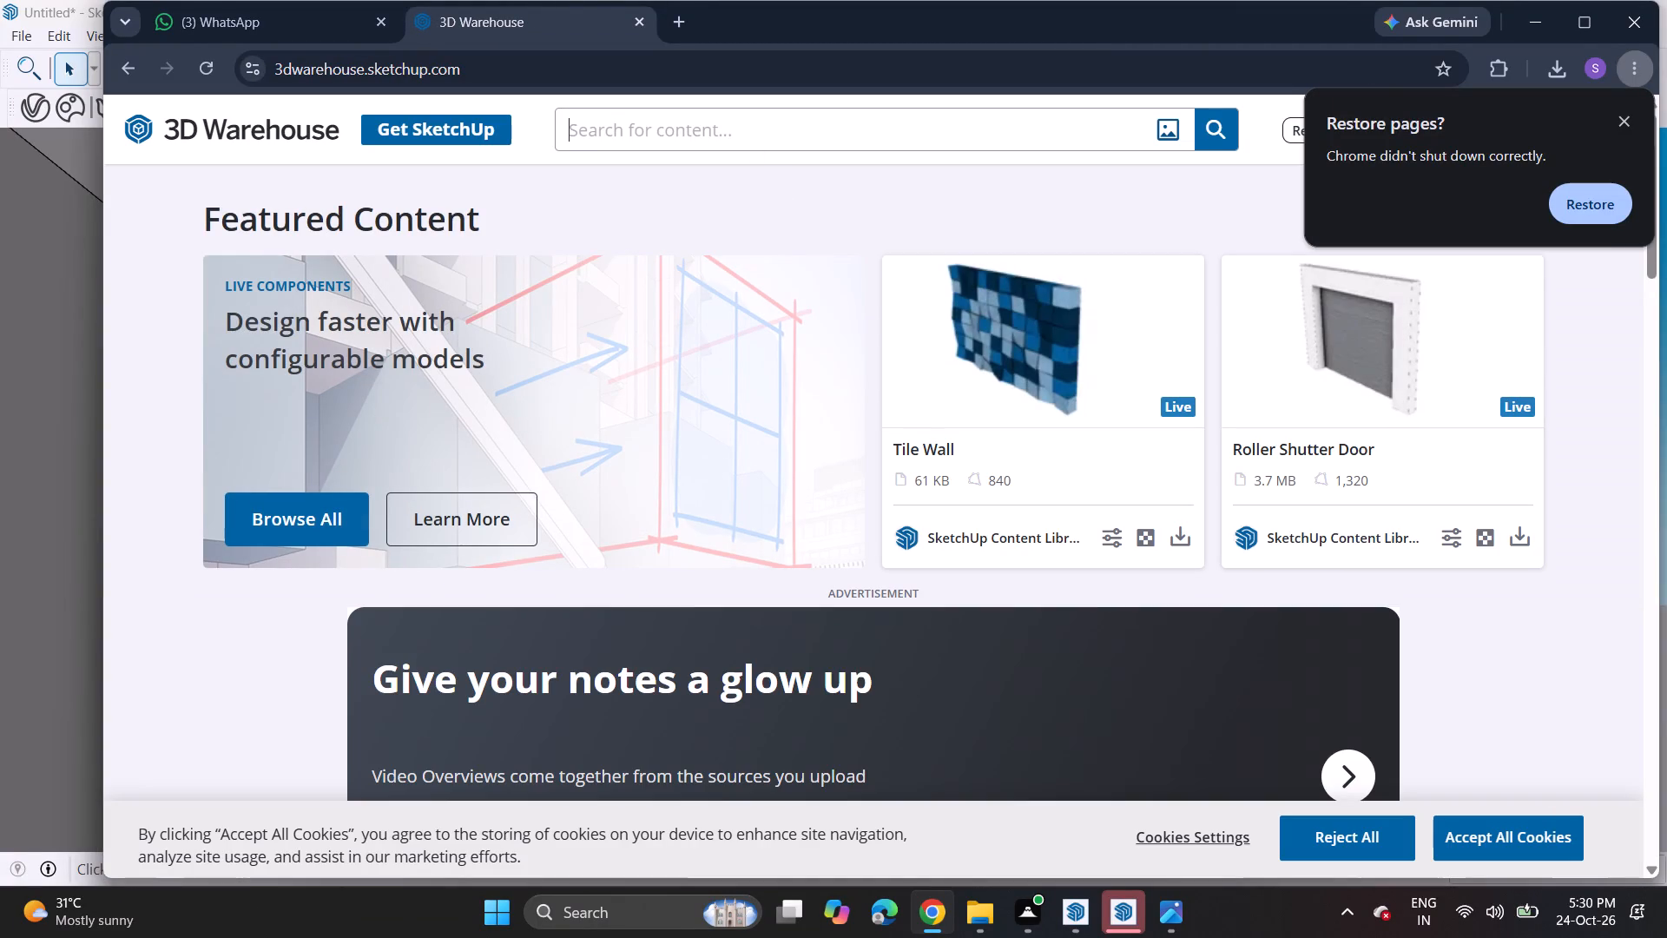
type("white wi")
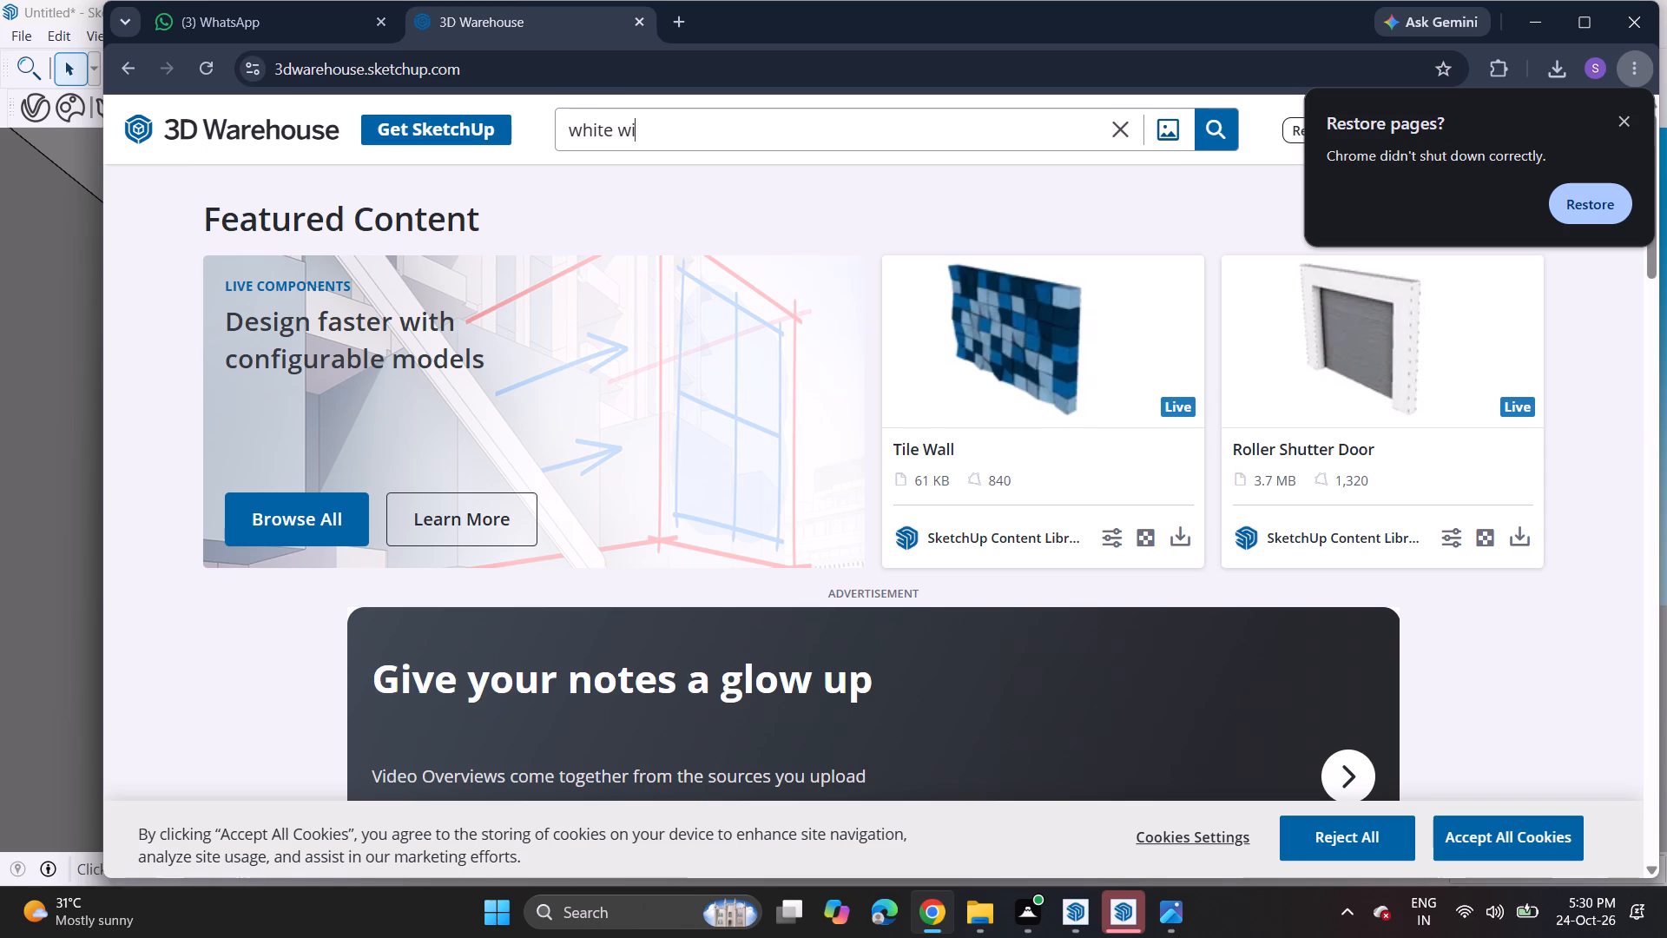
key("BackSpace")
key("BackSpace")
type("ki")
type("tchen window")
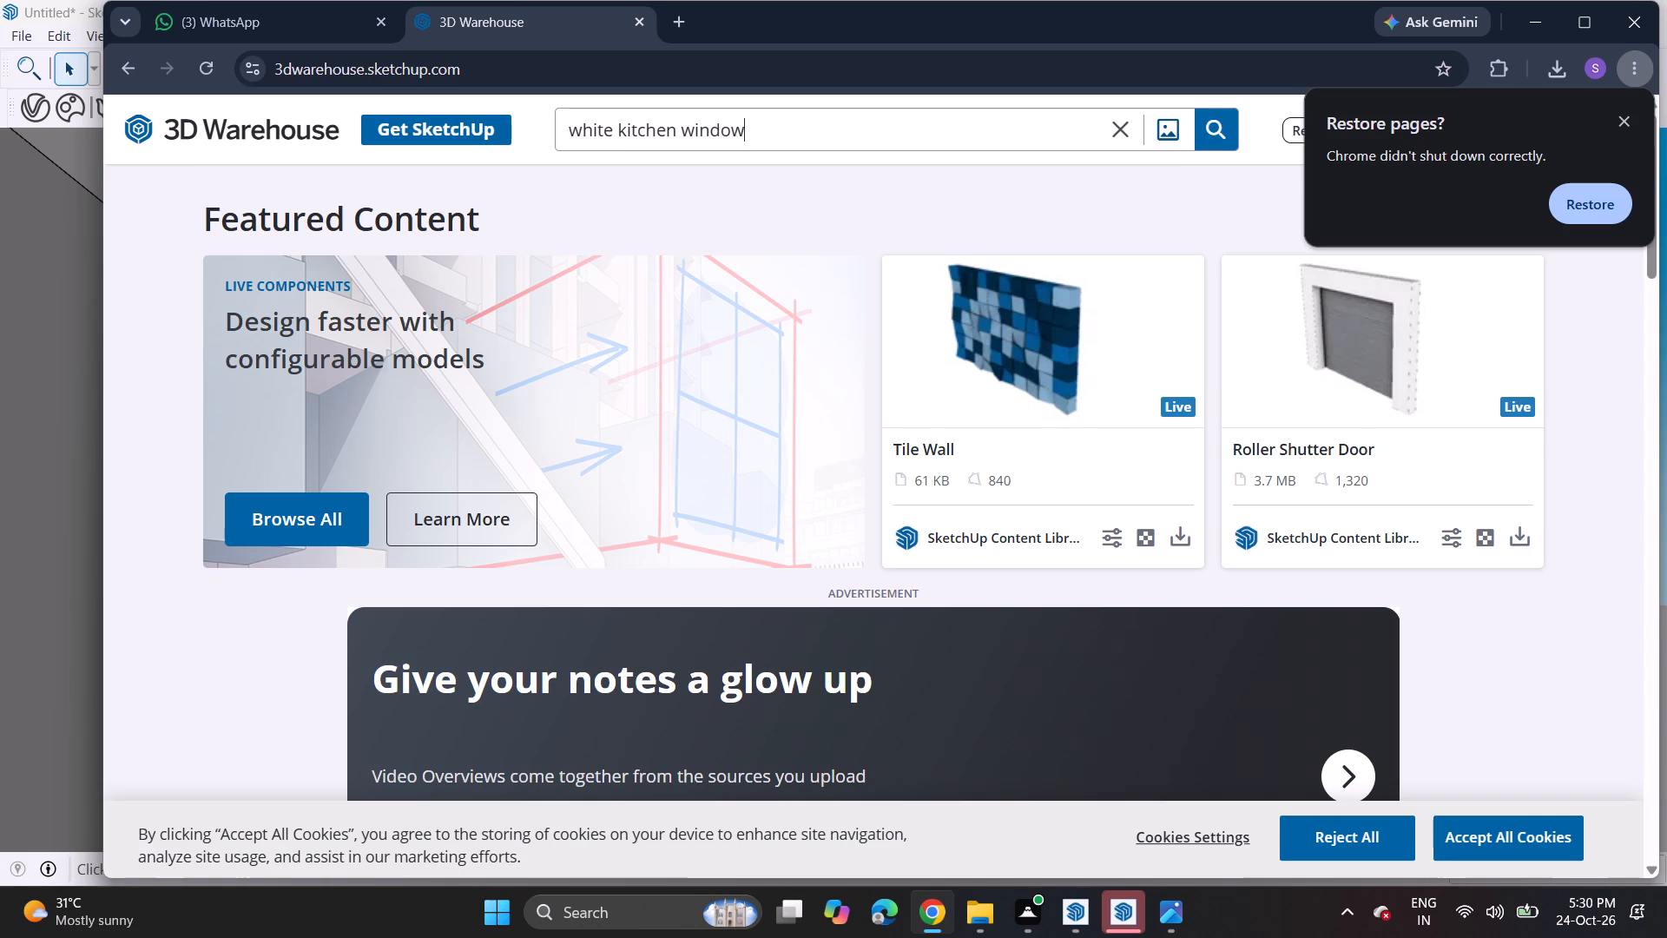
key("Return")
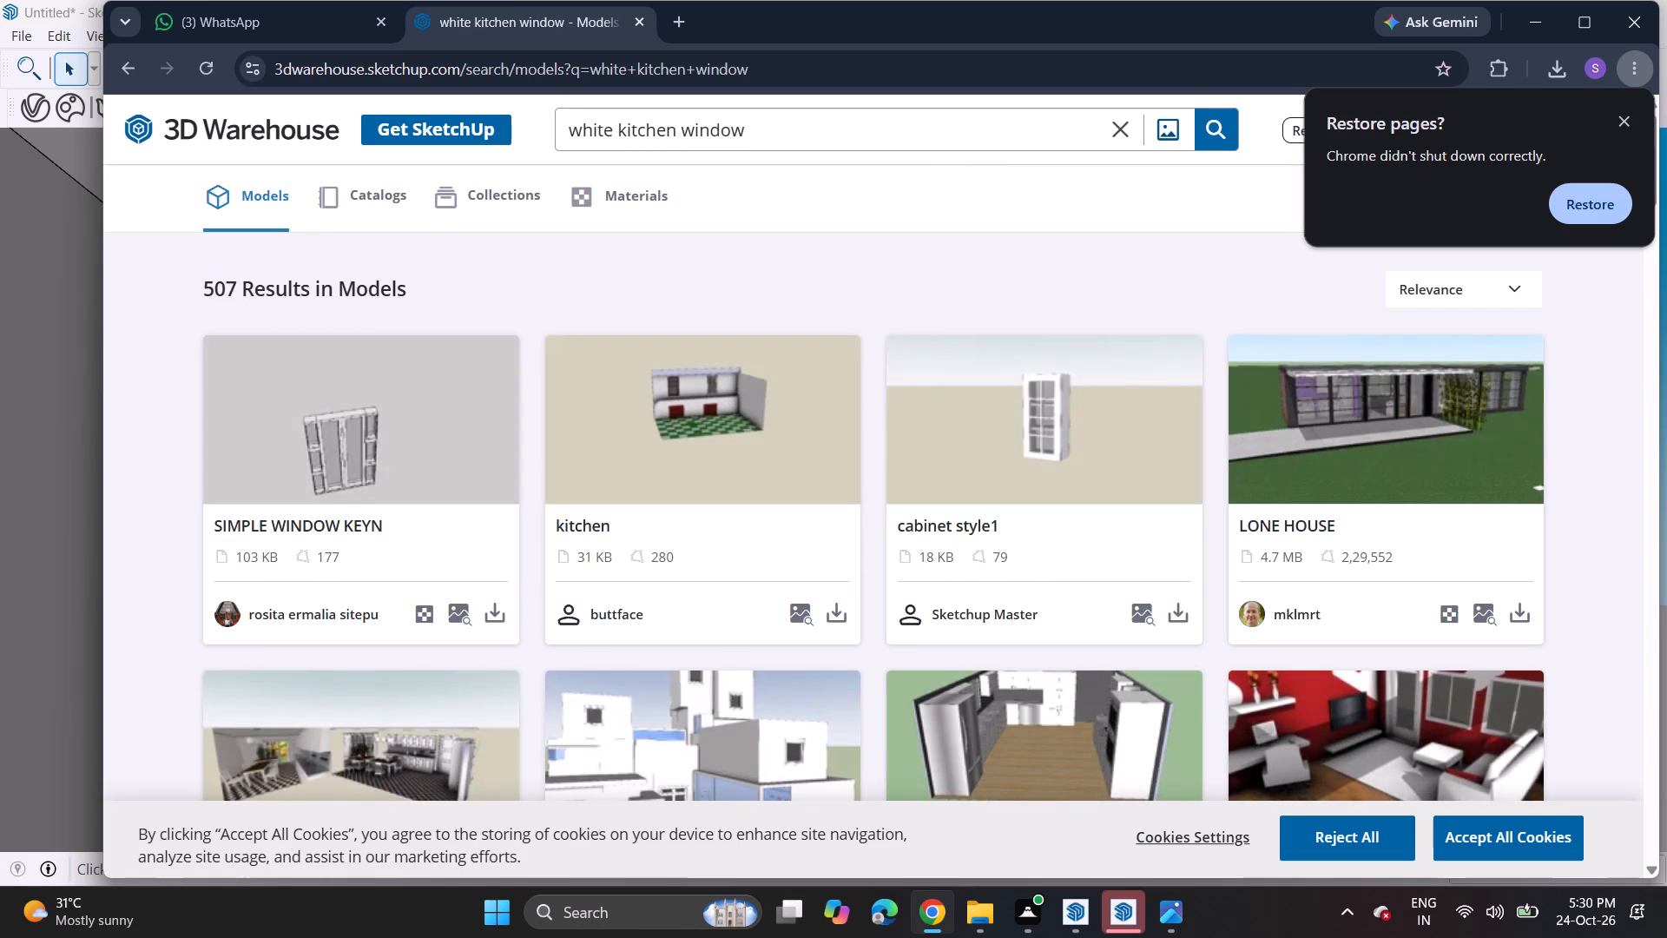
Look through the white kitchen window model results for a cabinet or window model that suits the kitchen.
scroll(589, 395, "down", 5)
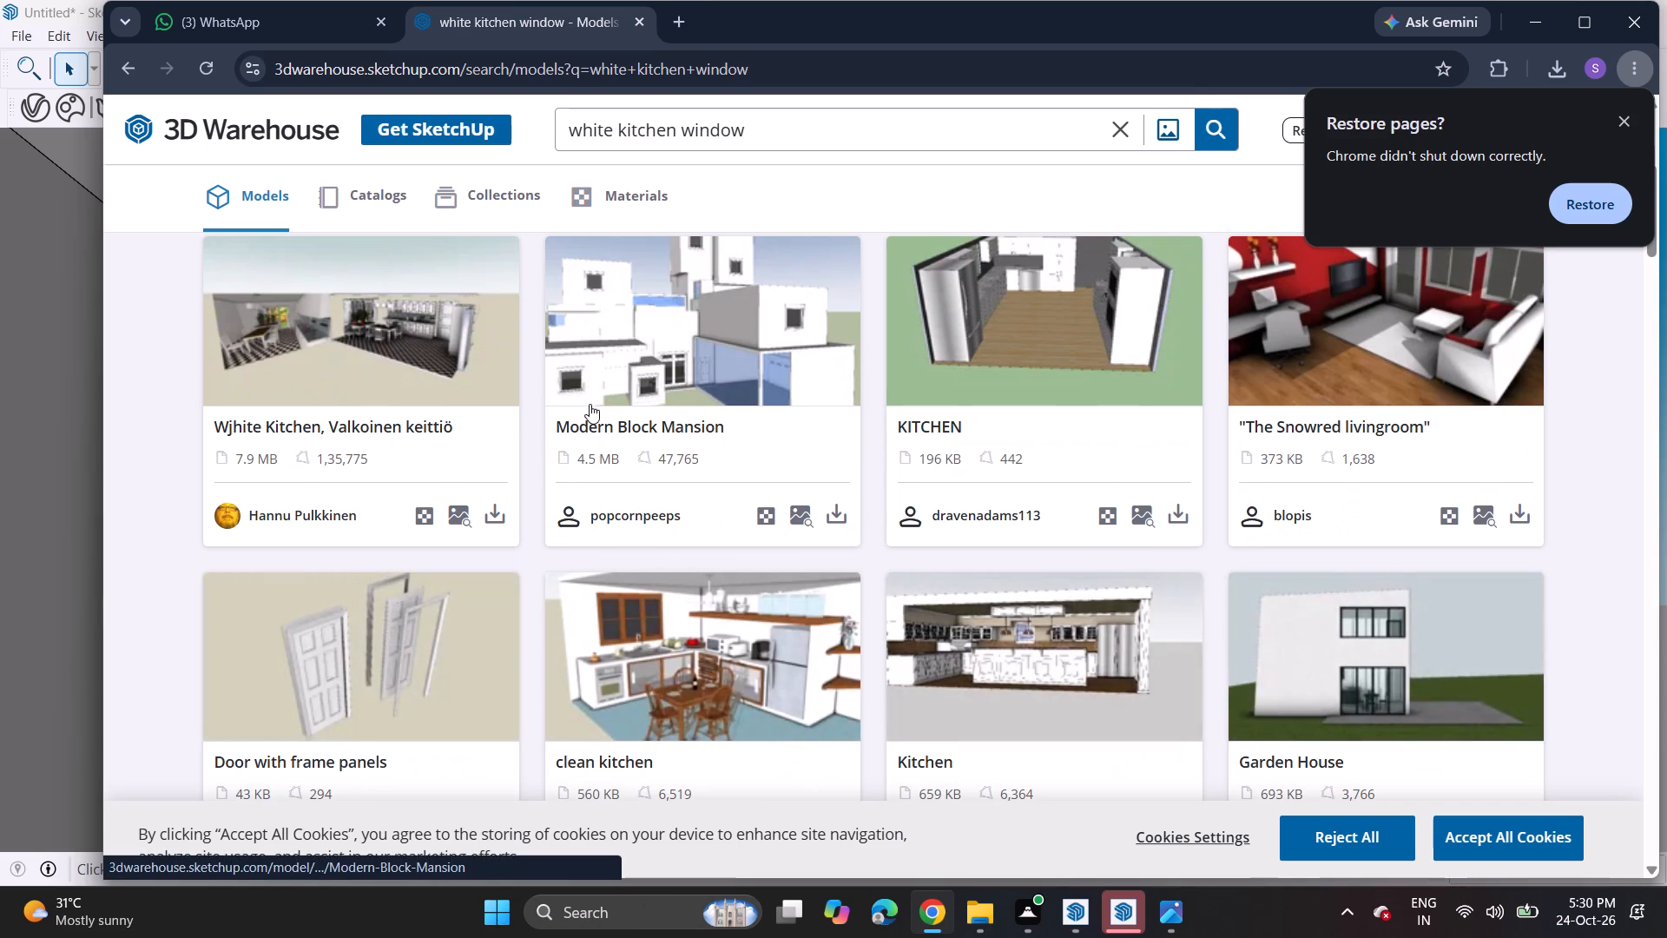
scroll(590, 404, "down", 8)
scroll(590, 404, "up", 1)
scroll(590, 404, "down", 1)
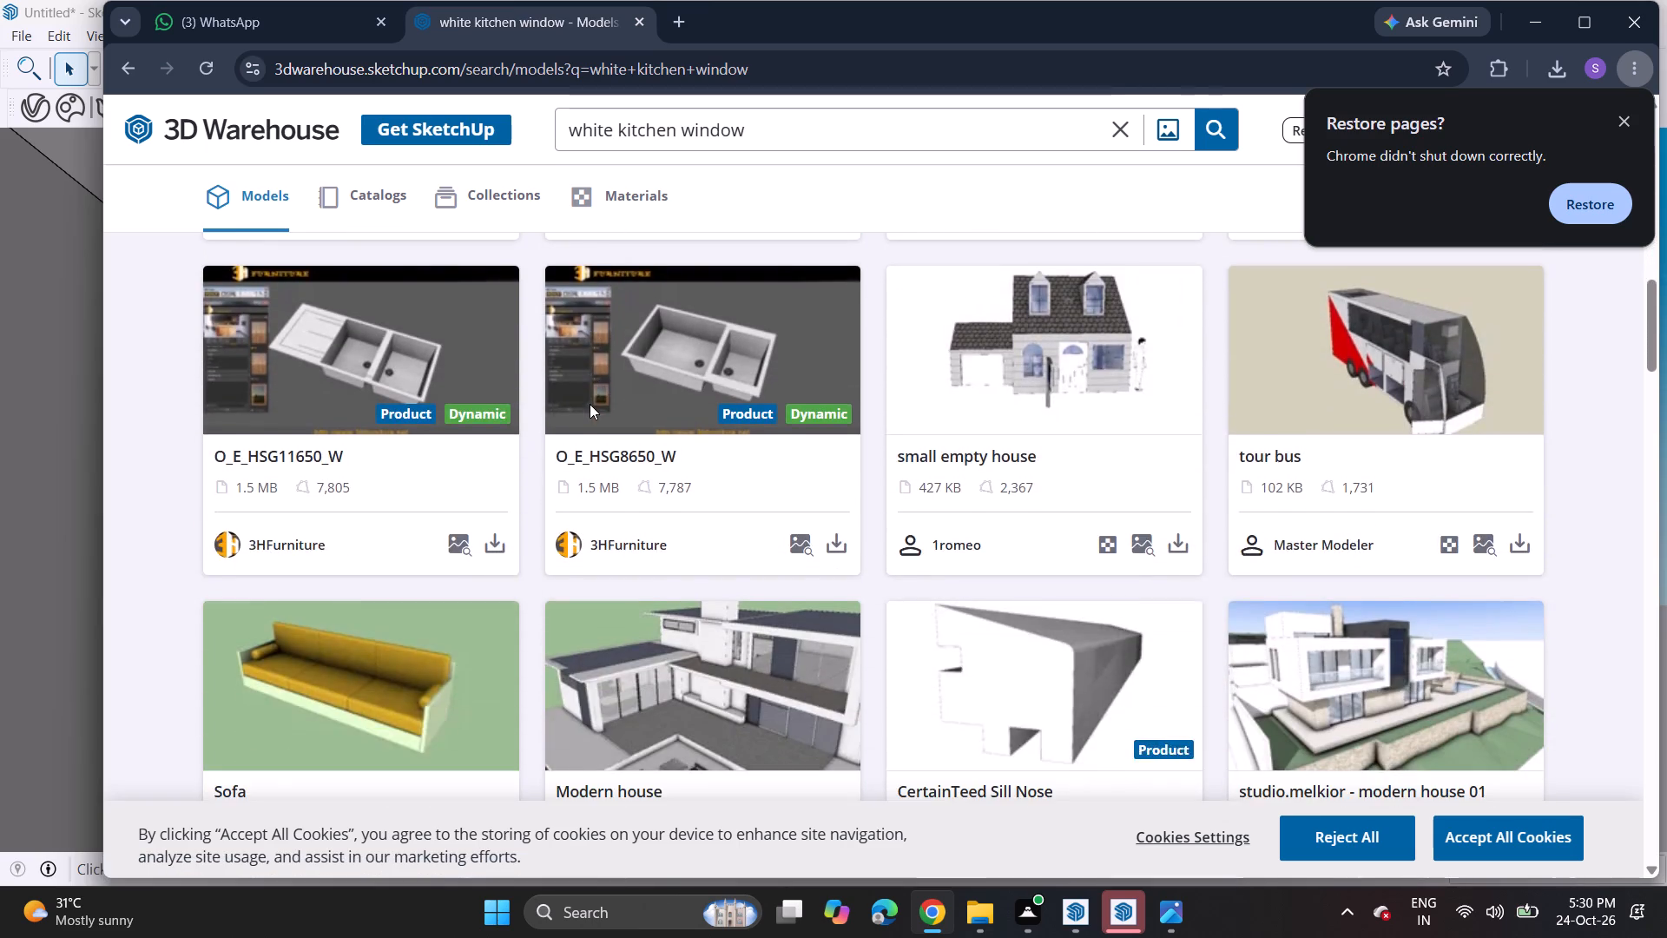
scroll(590, 404, "down", 9)
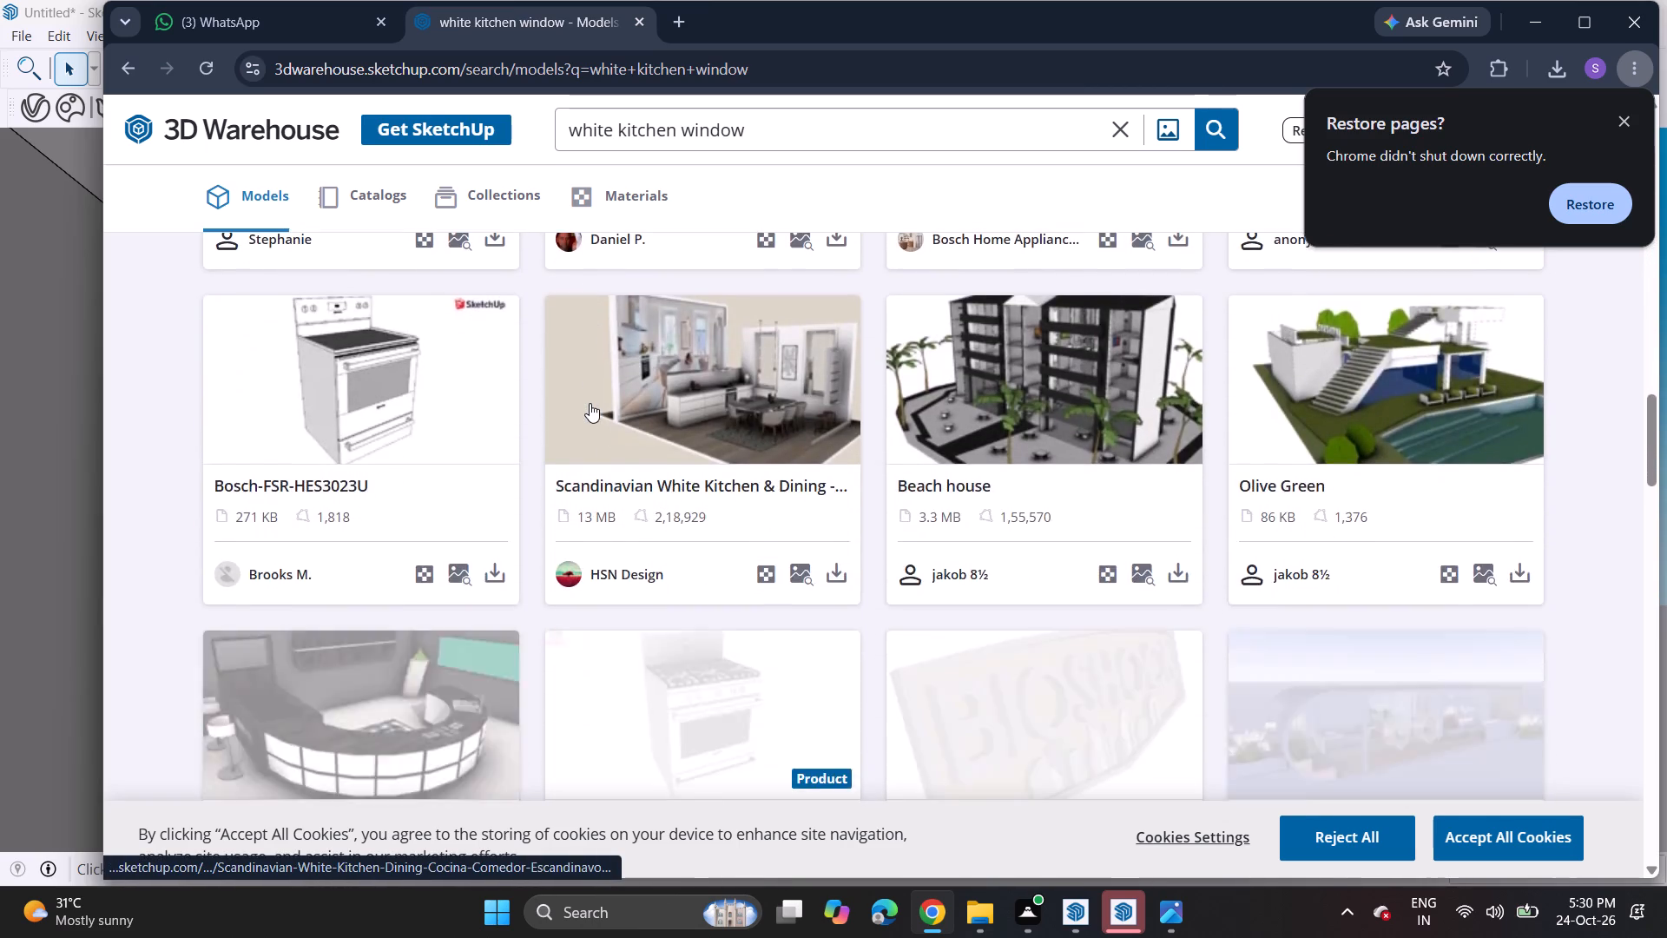
scroll(590, 403, "down", 10)
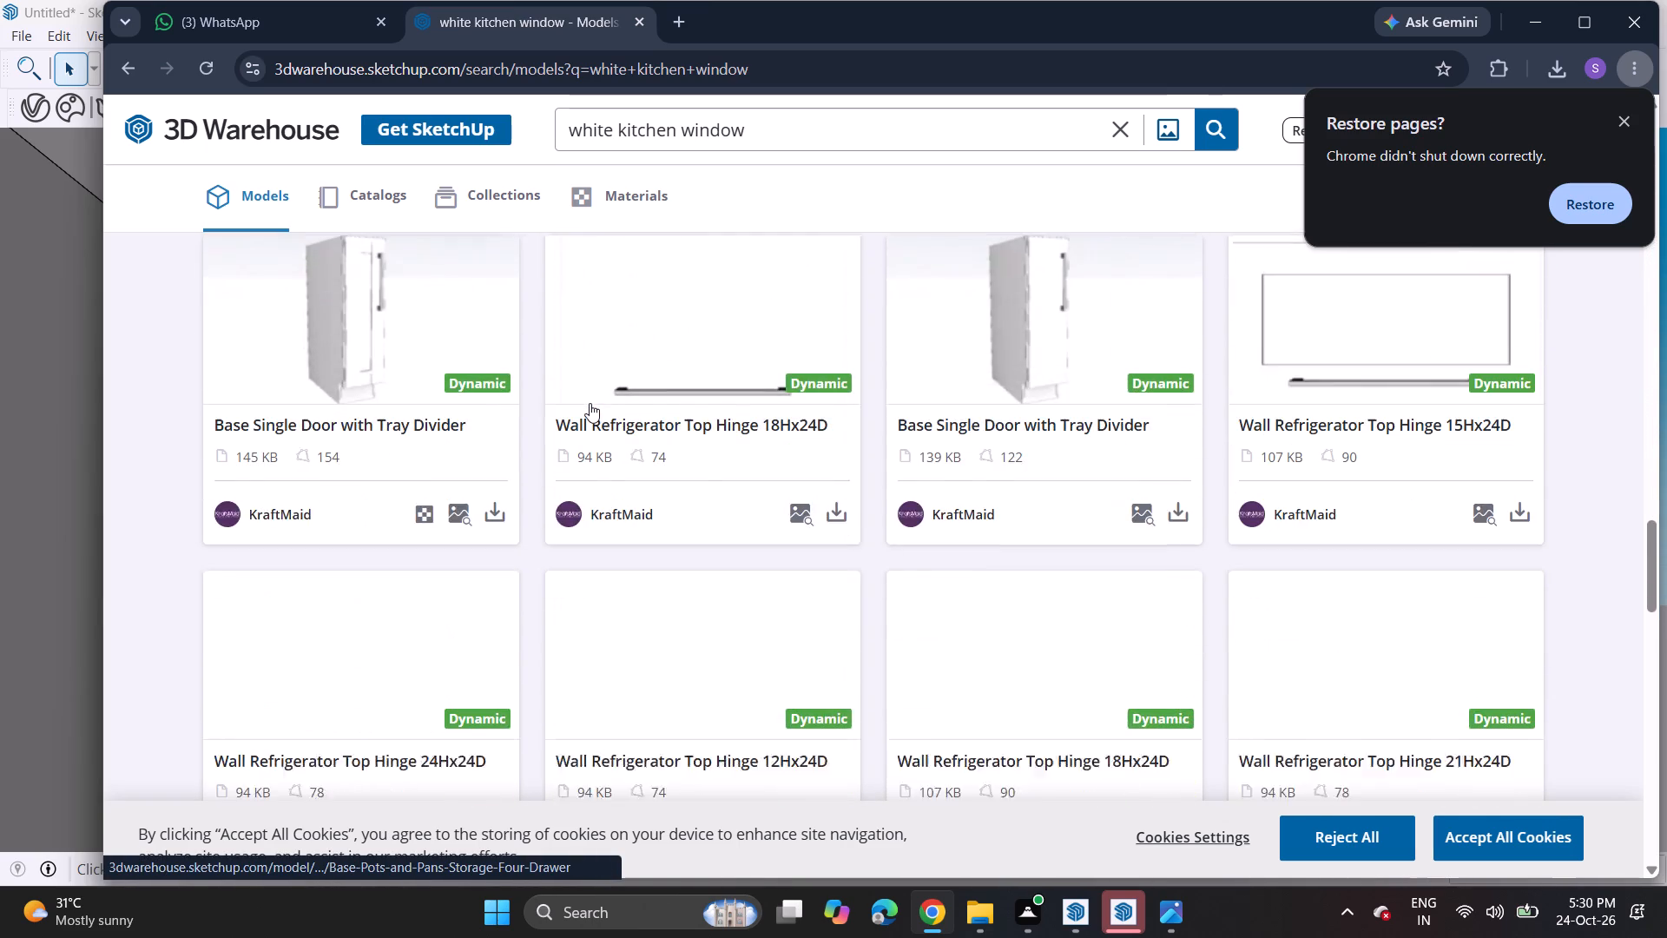
scroll(590, 403, "down", 4)
scroll(590, 403, "up", 2)
scroll(590, 404, "down", 2)
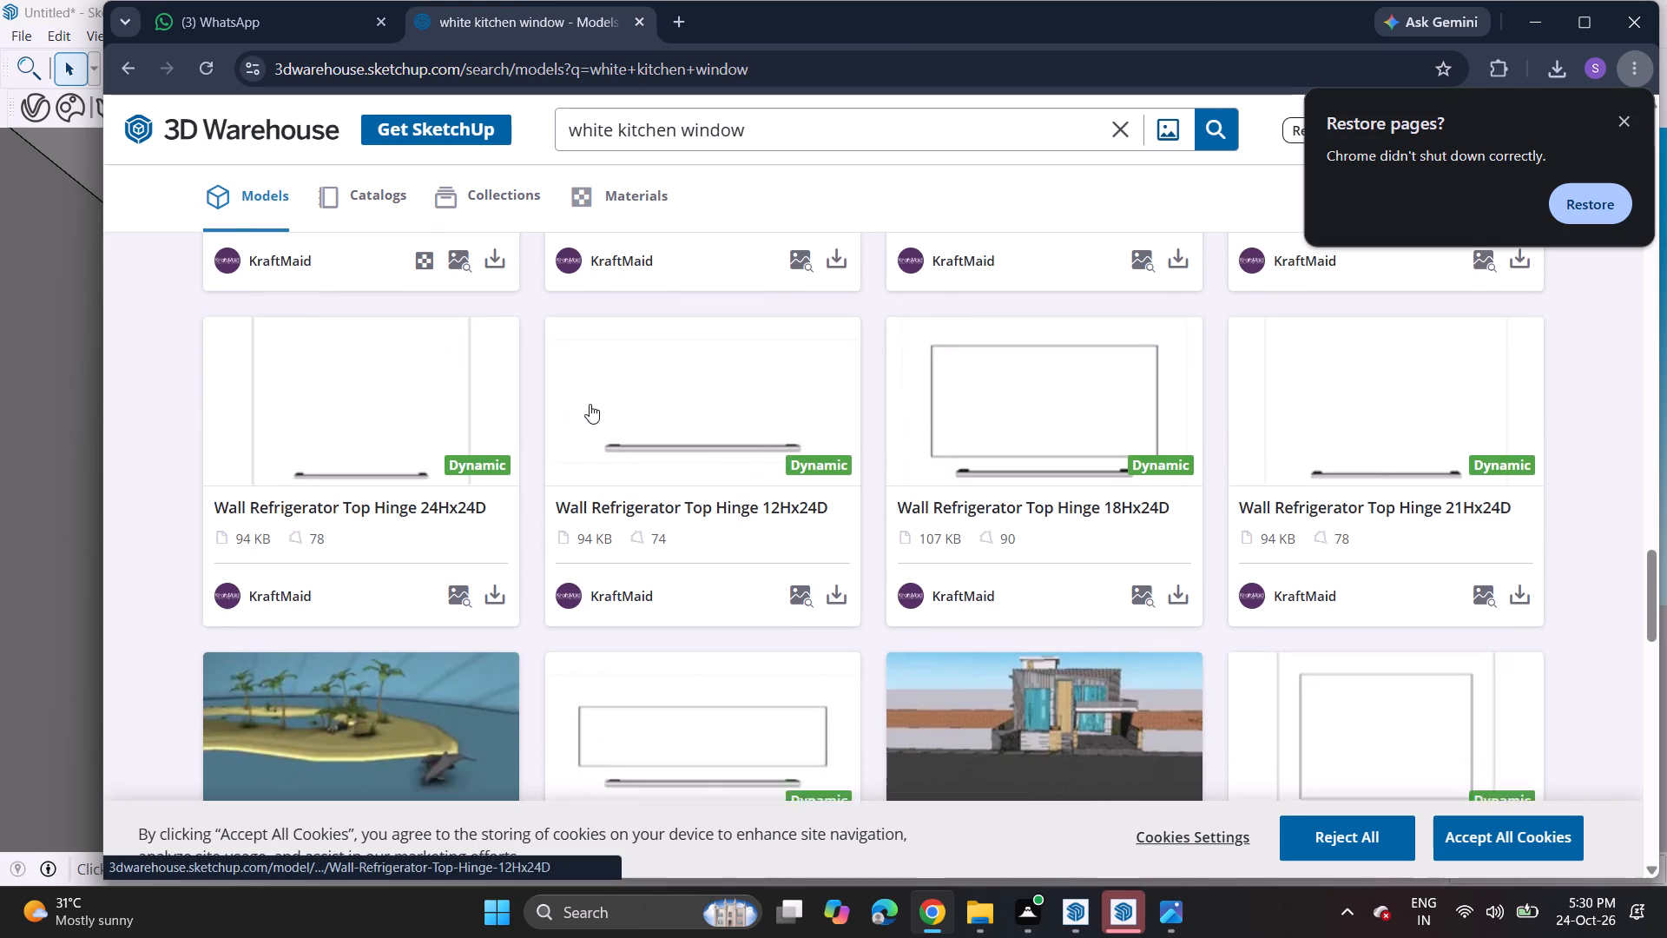
scroll(590, 404, "down", 4)
scroll(590, 404, "up", 3)
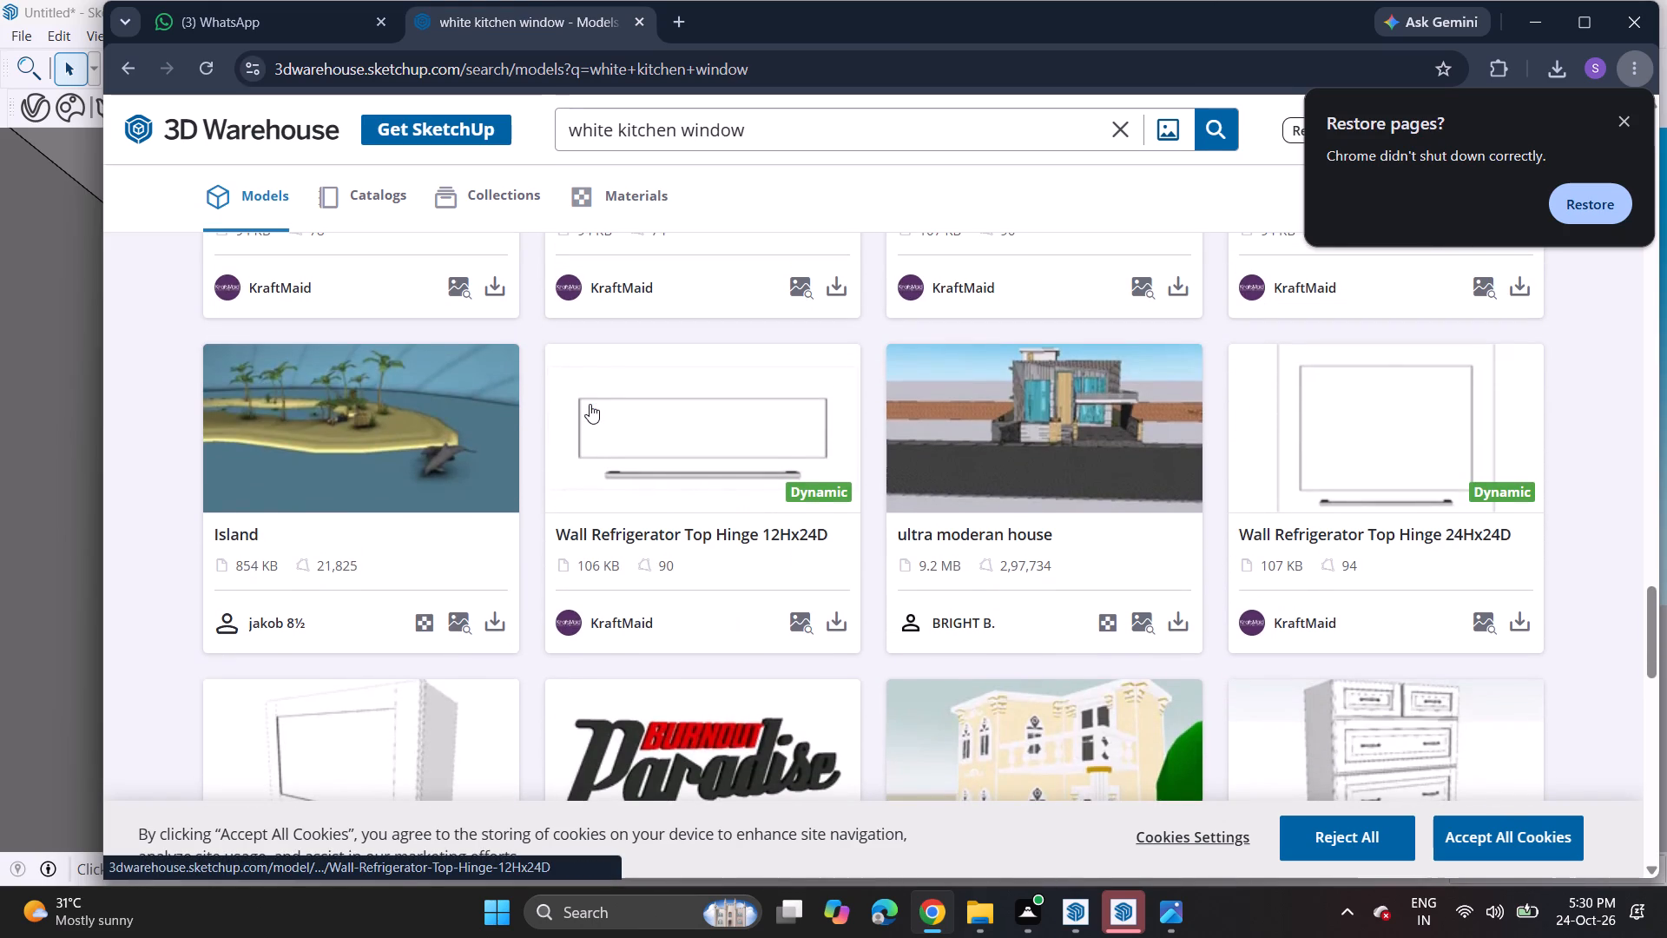
scroll(590, 404, "up", 1)
scroll(590, 404, "down", 6)
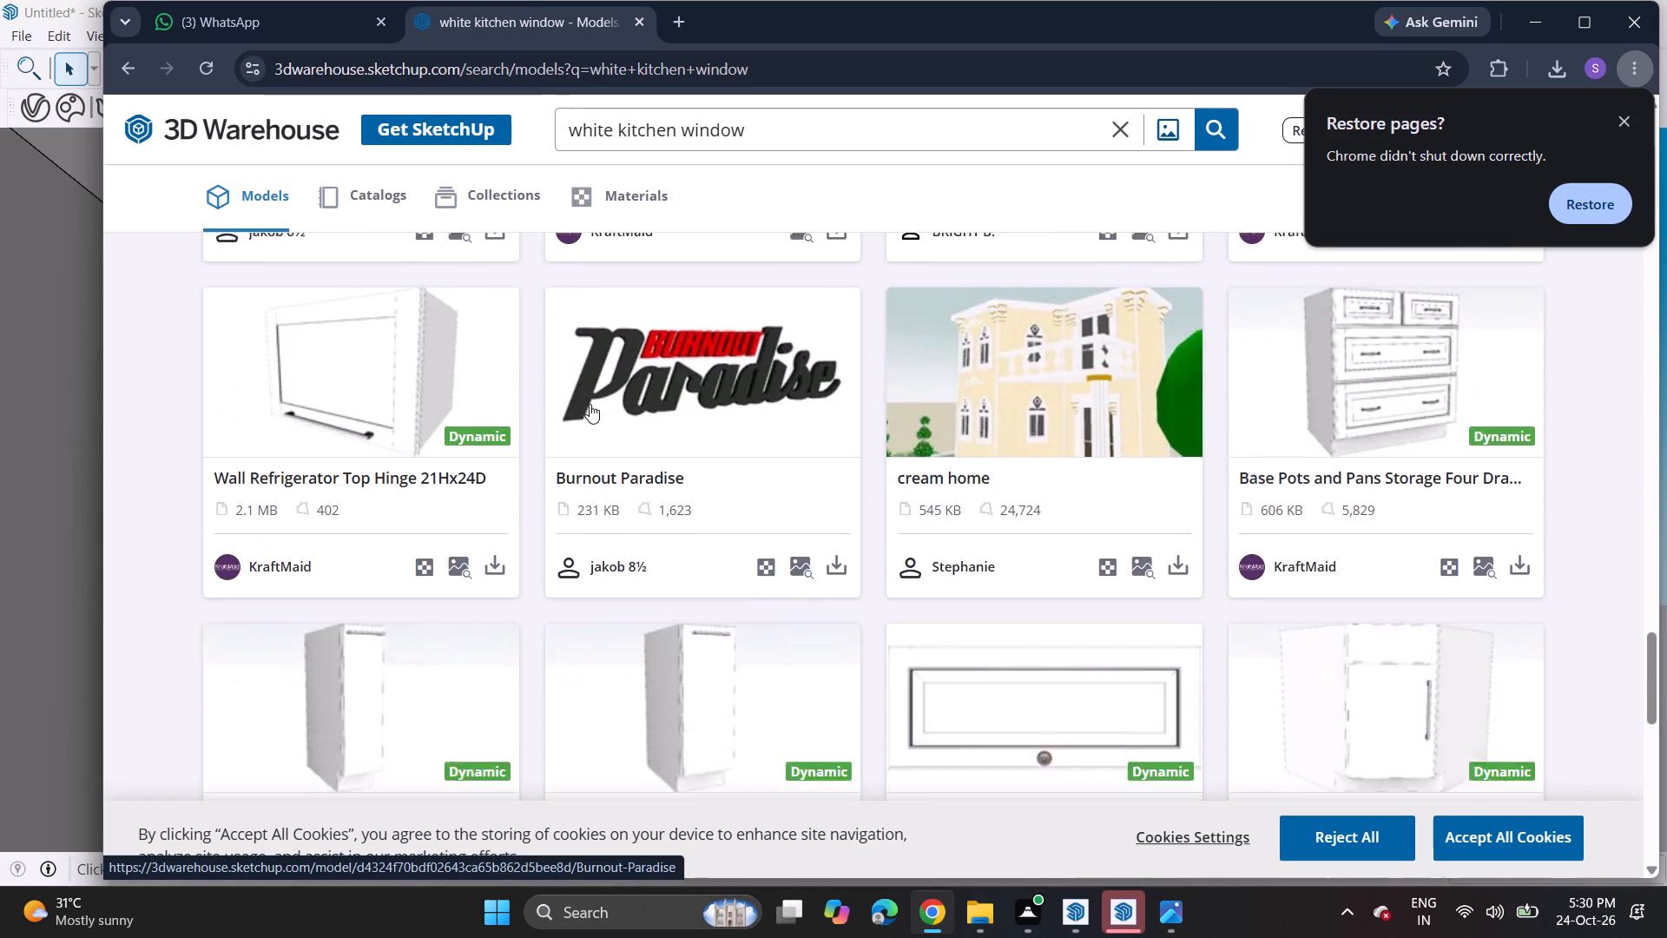
Download the Wall Refrigerator Top Hinge 12Hx24D model with the round knob as a SketchUp file.
scroll(590, 404, "down", 2)
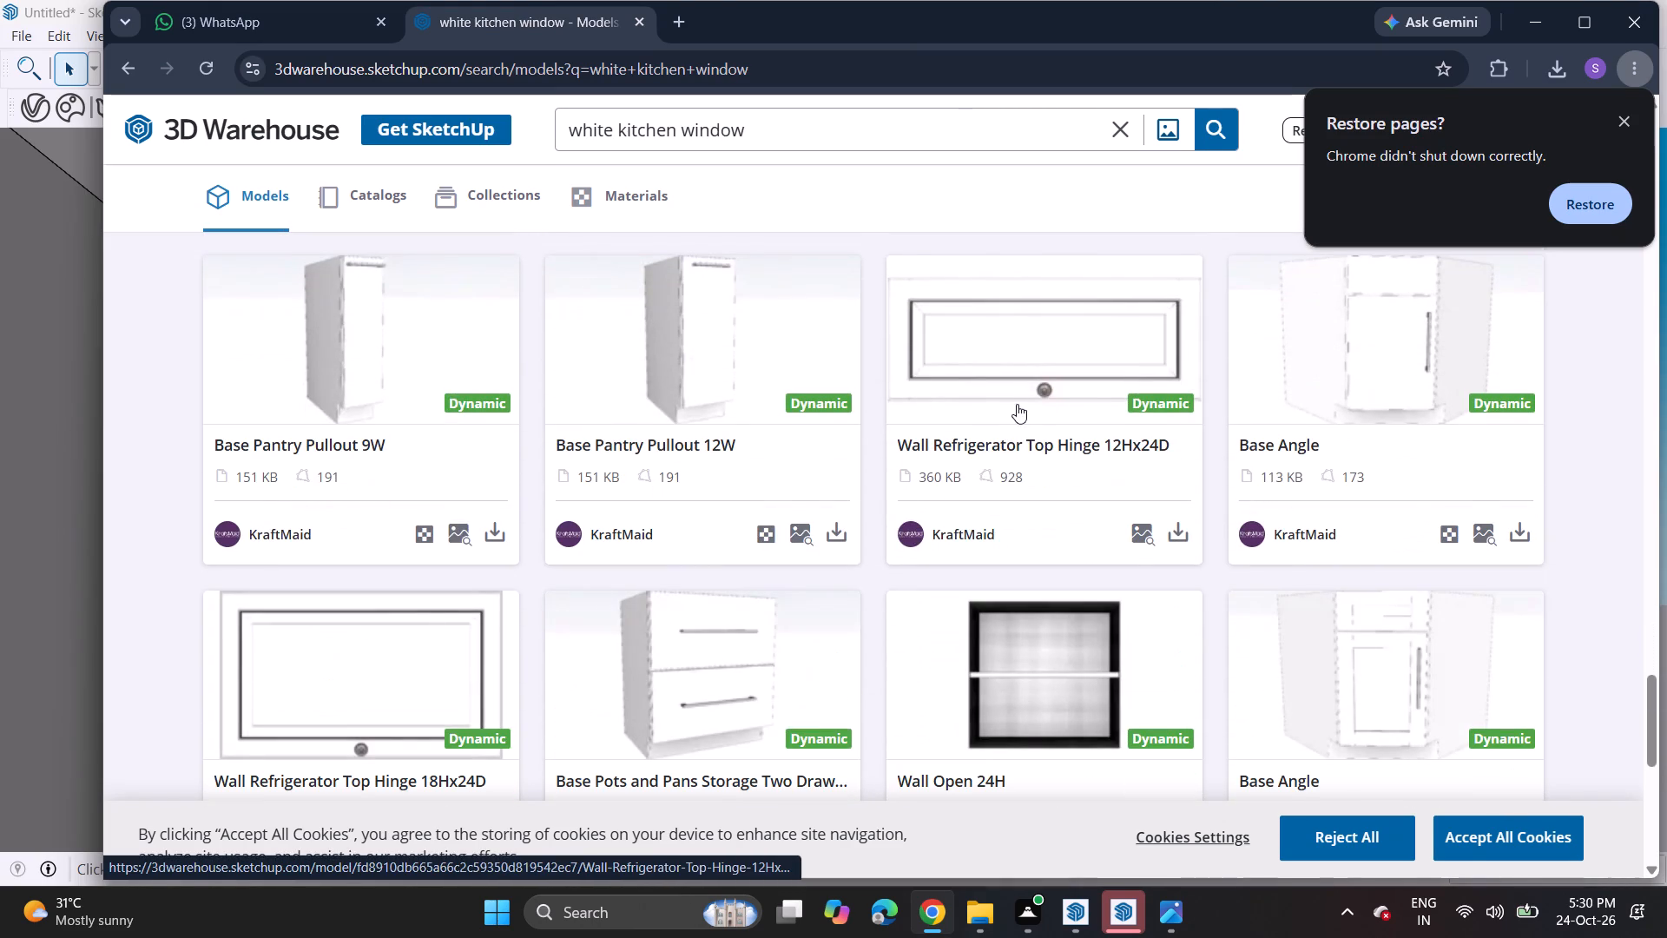
left_click(1181, 531)
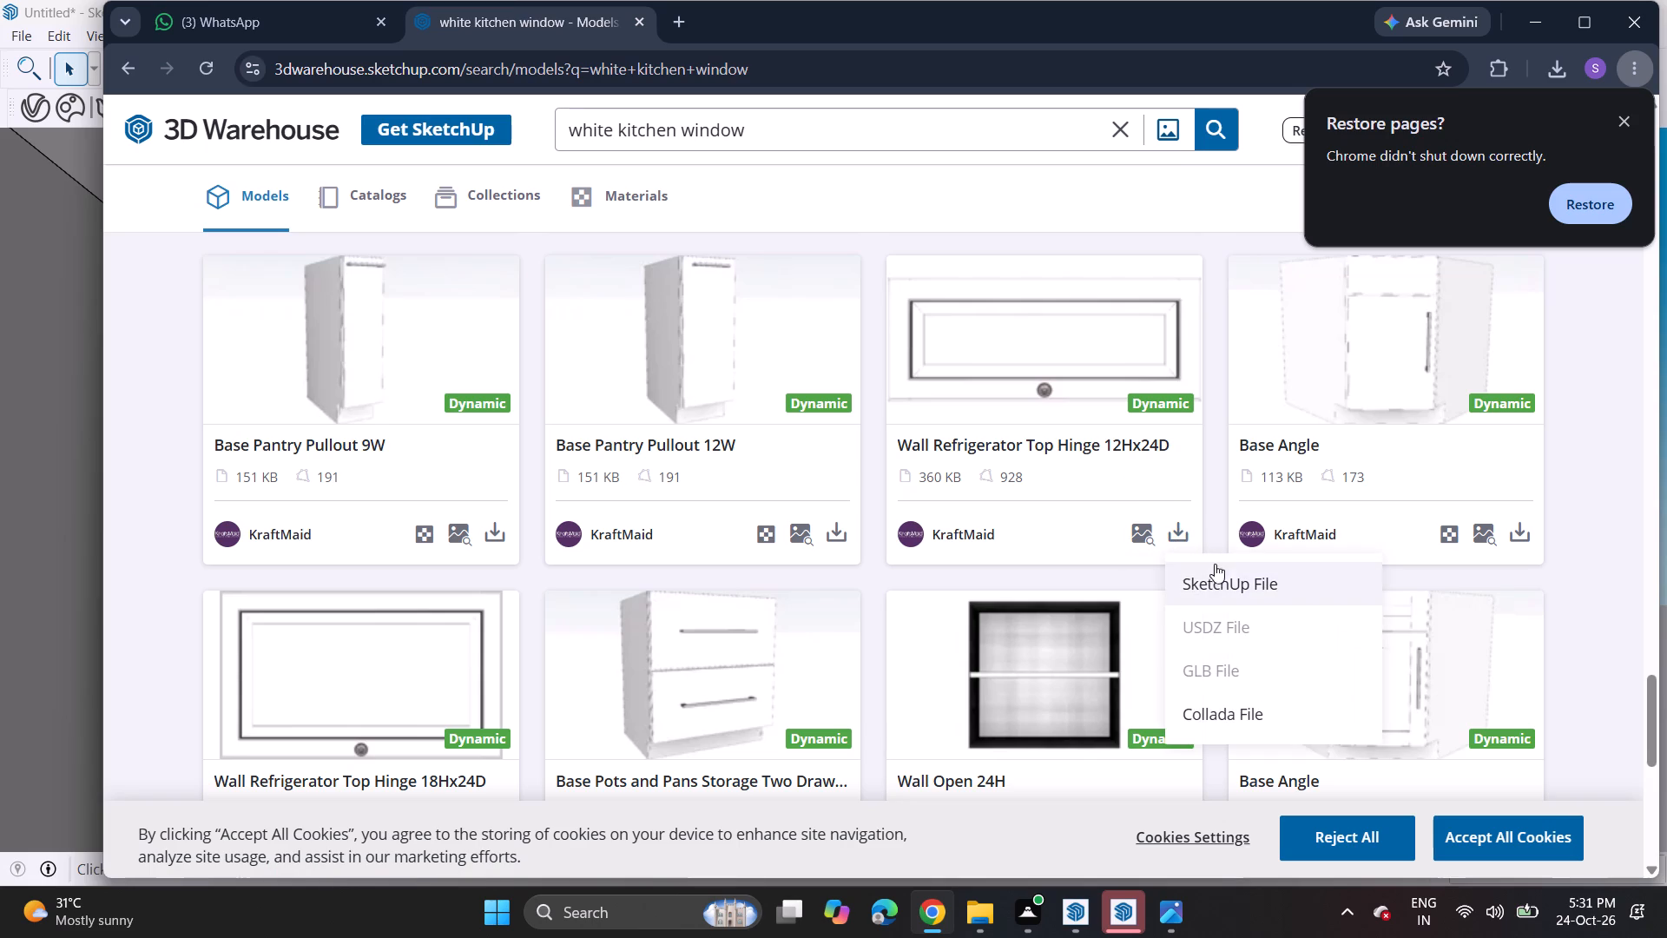
left_click(1207, 578)
Download the Wall Refrigerator Top Hinge 18Hx24D model as a SketchUp file.
scroll(986, 550, "down", 6)
scroll(820, 497, "up", 4)
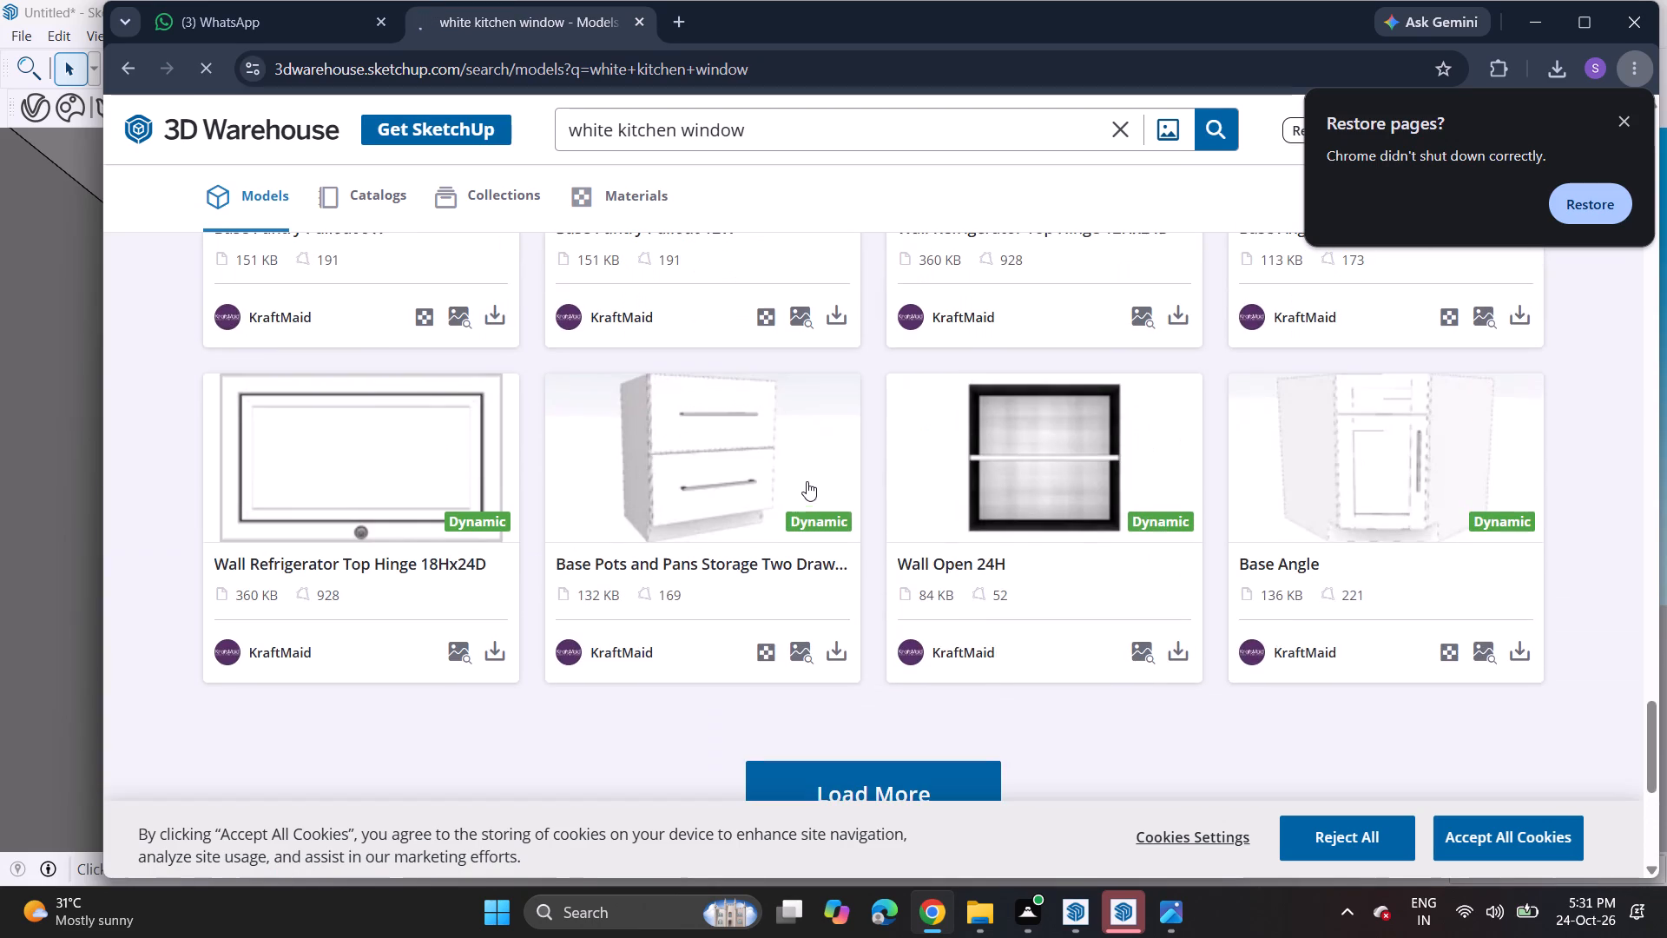
left_click(497, 644)
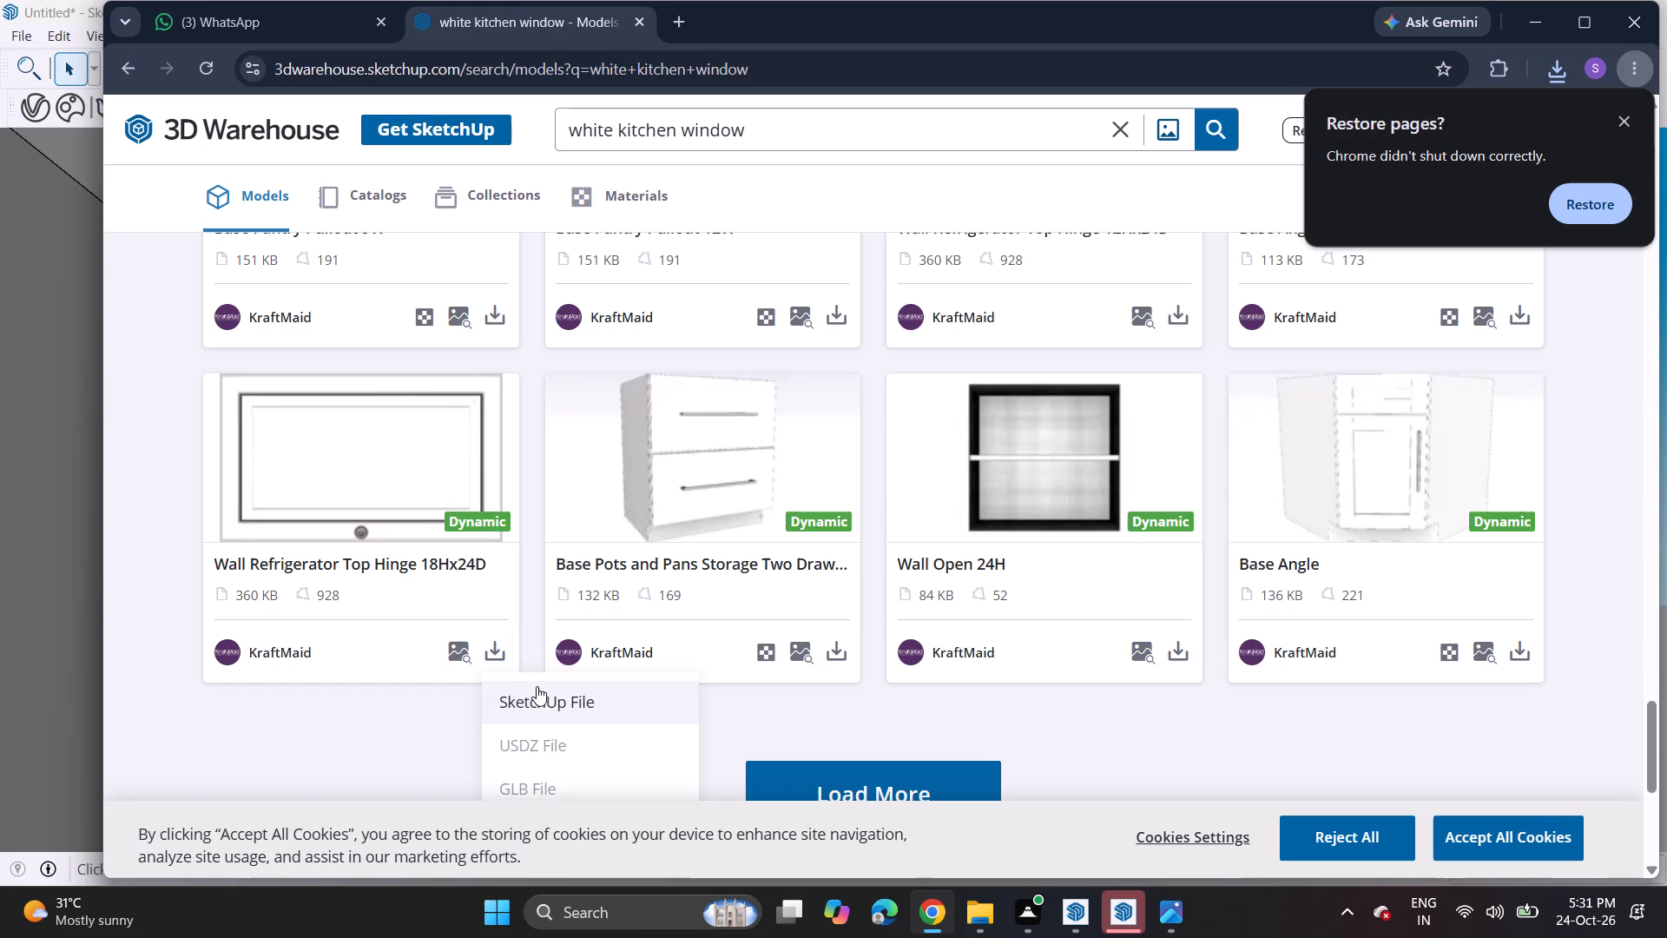
left_click(537, 686)
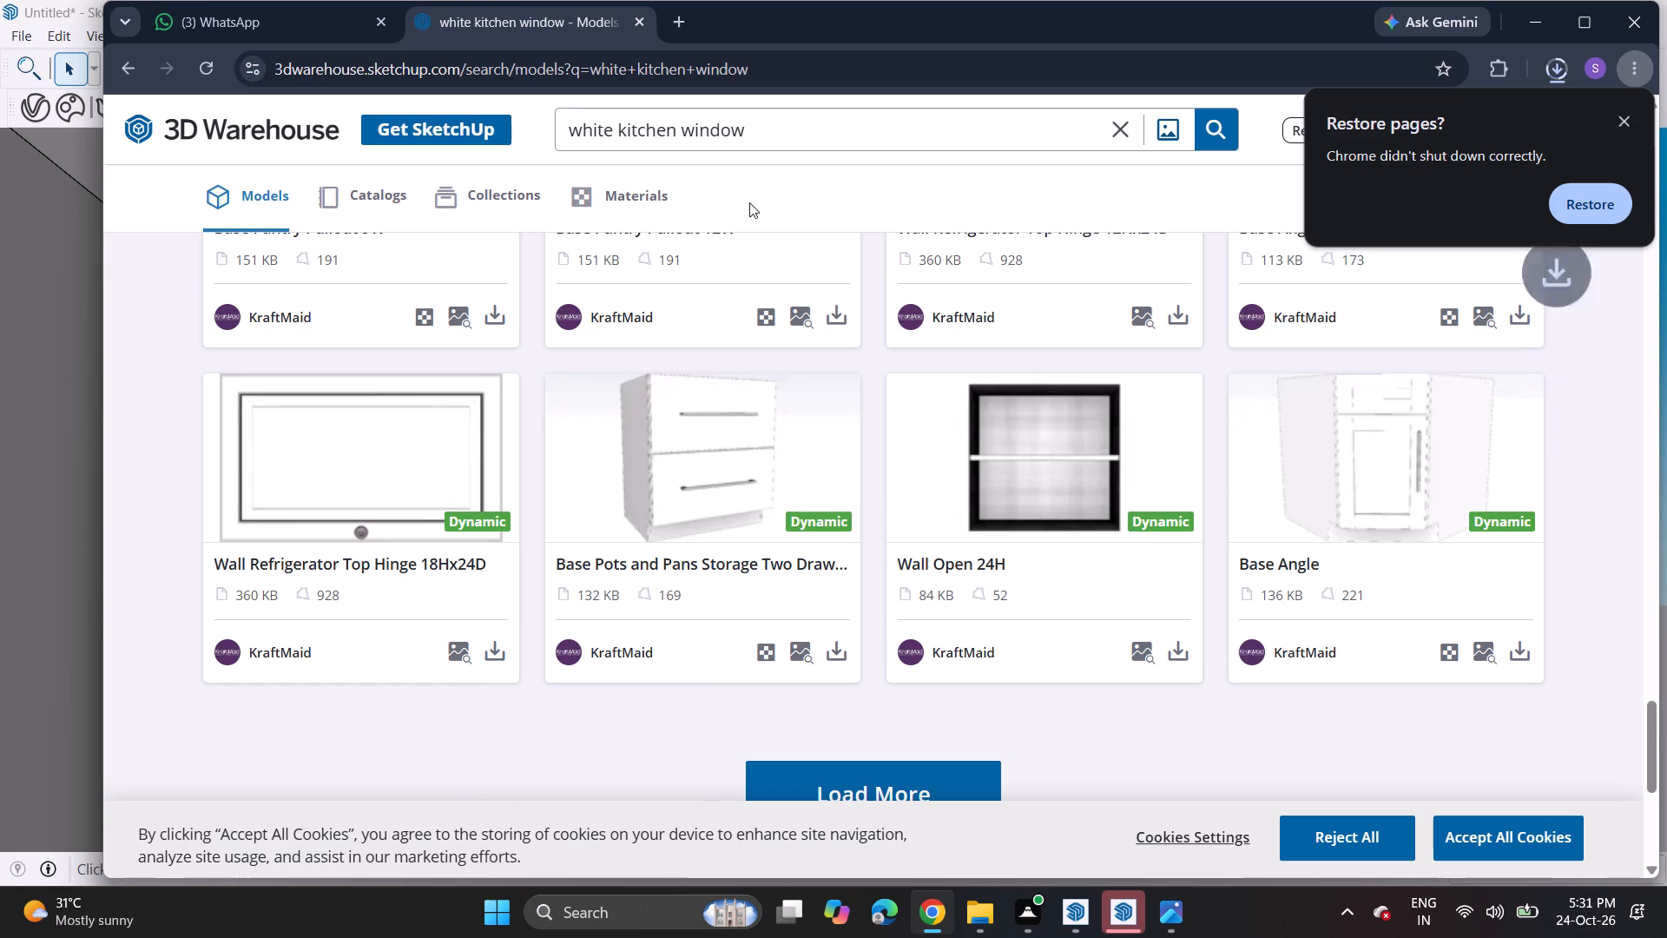
Load more search results and look through the additional wall and base cabinet models.
scroll(726, 341, "down", 6)
scroll(741, 339, "up", 4)
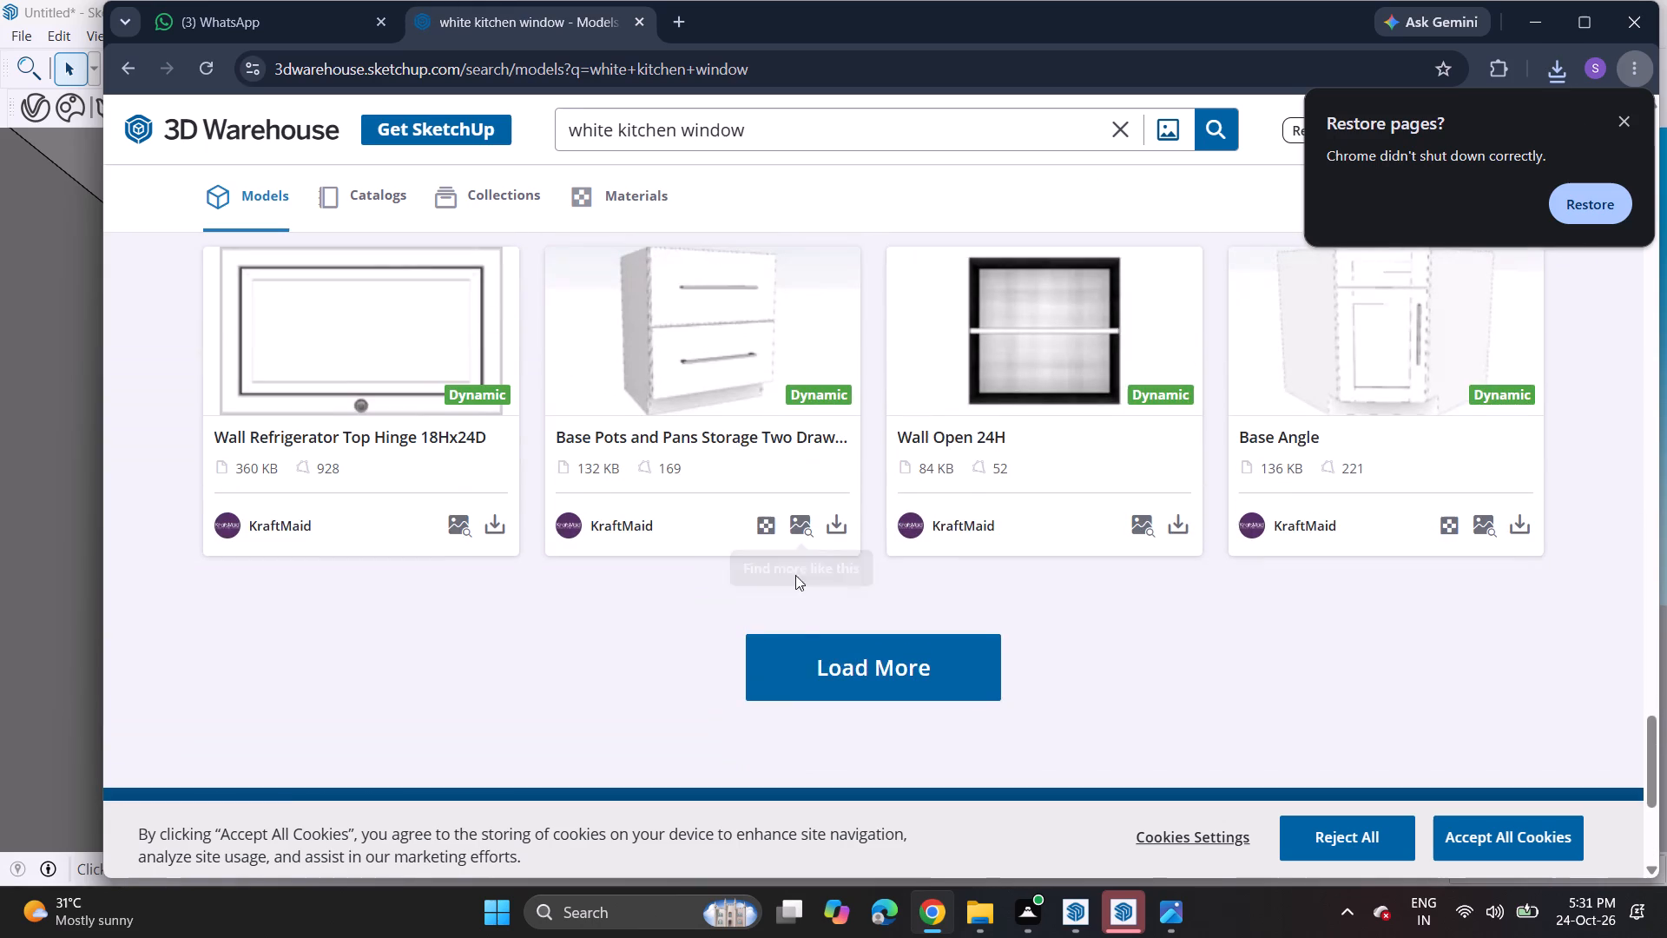
left_click(811, 681)
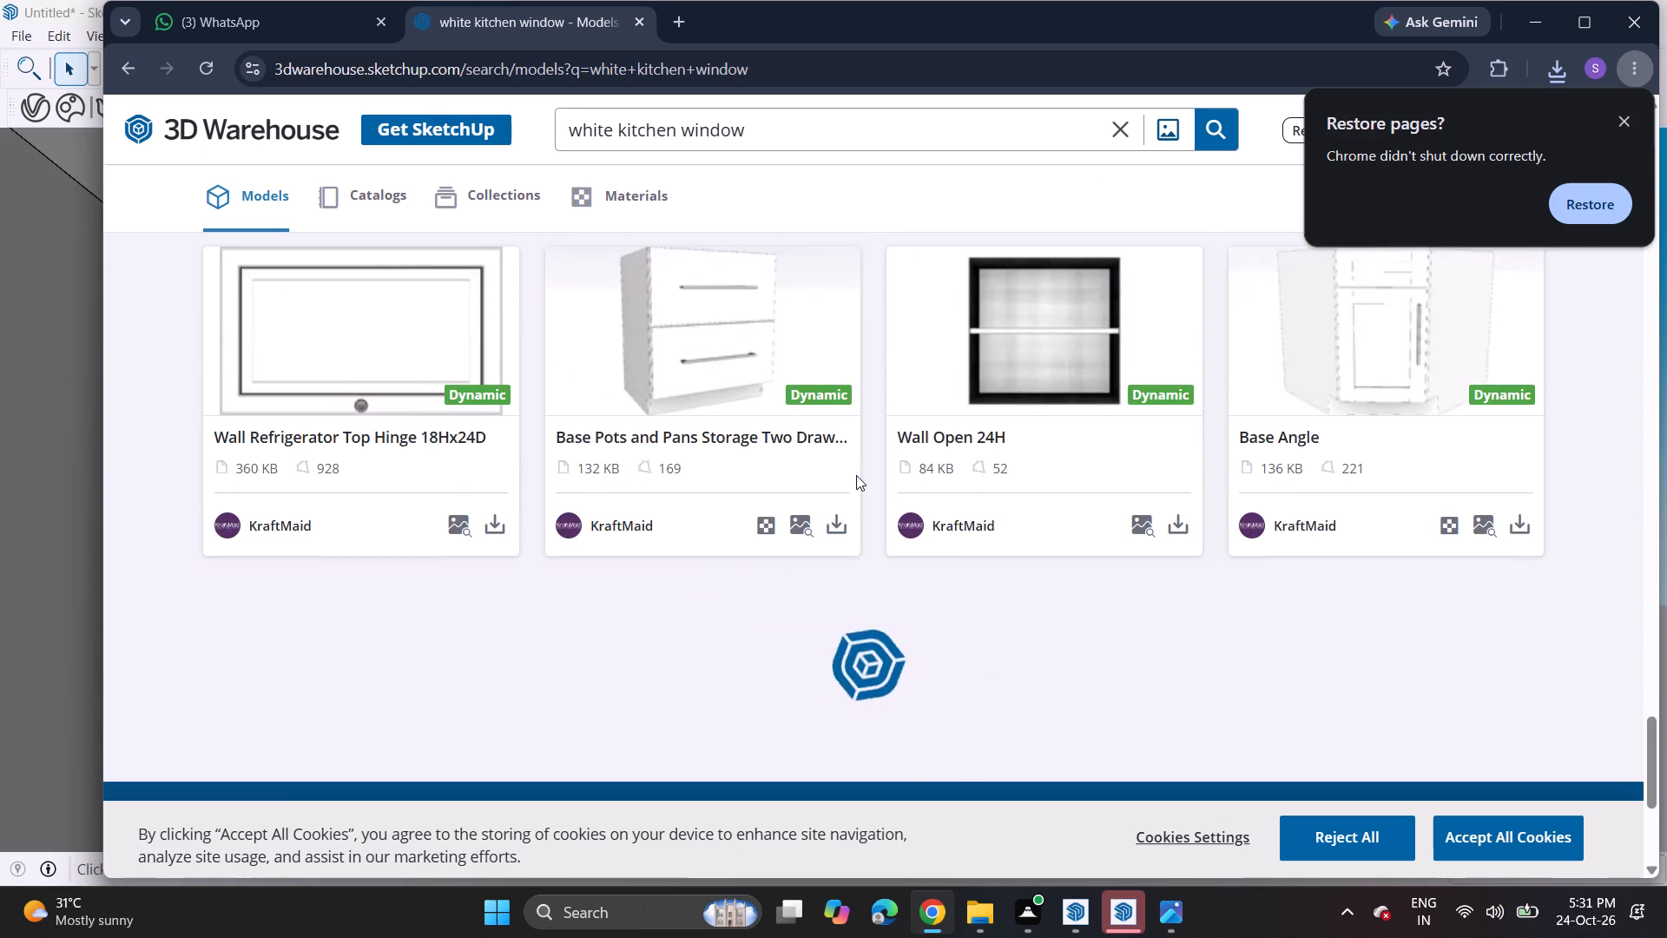
scroll(847, 437, "down", 6)
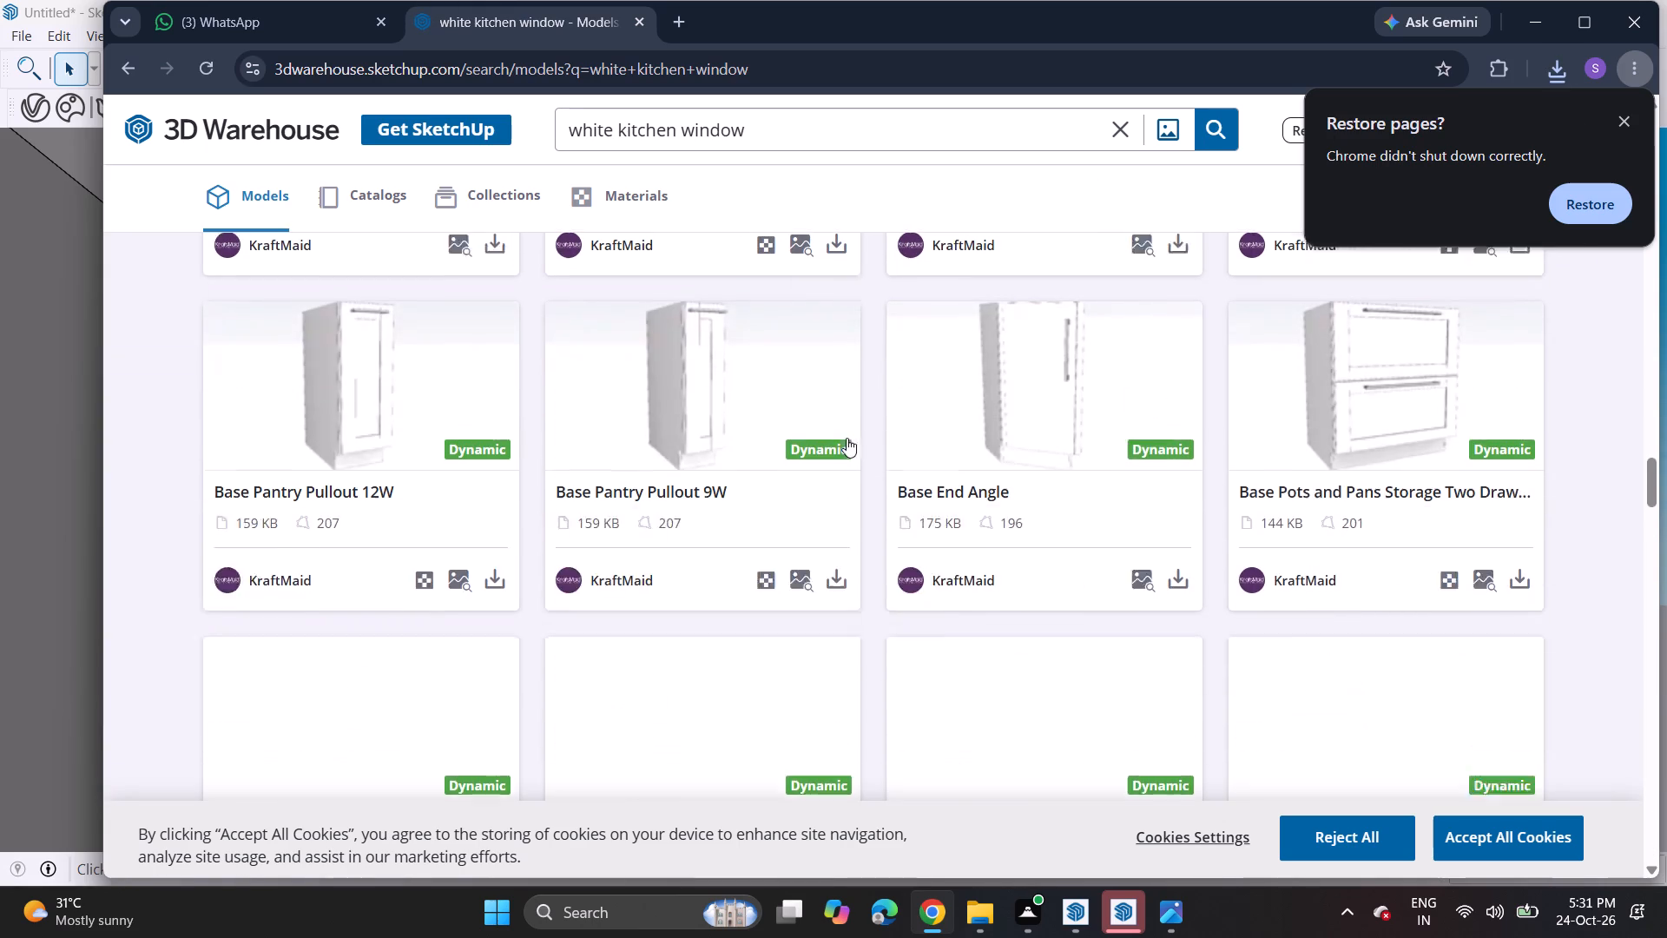
scroll(833, 426, "down", 3)
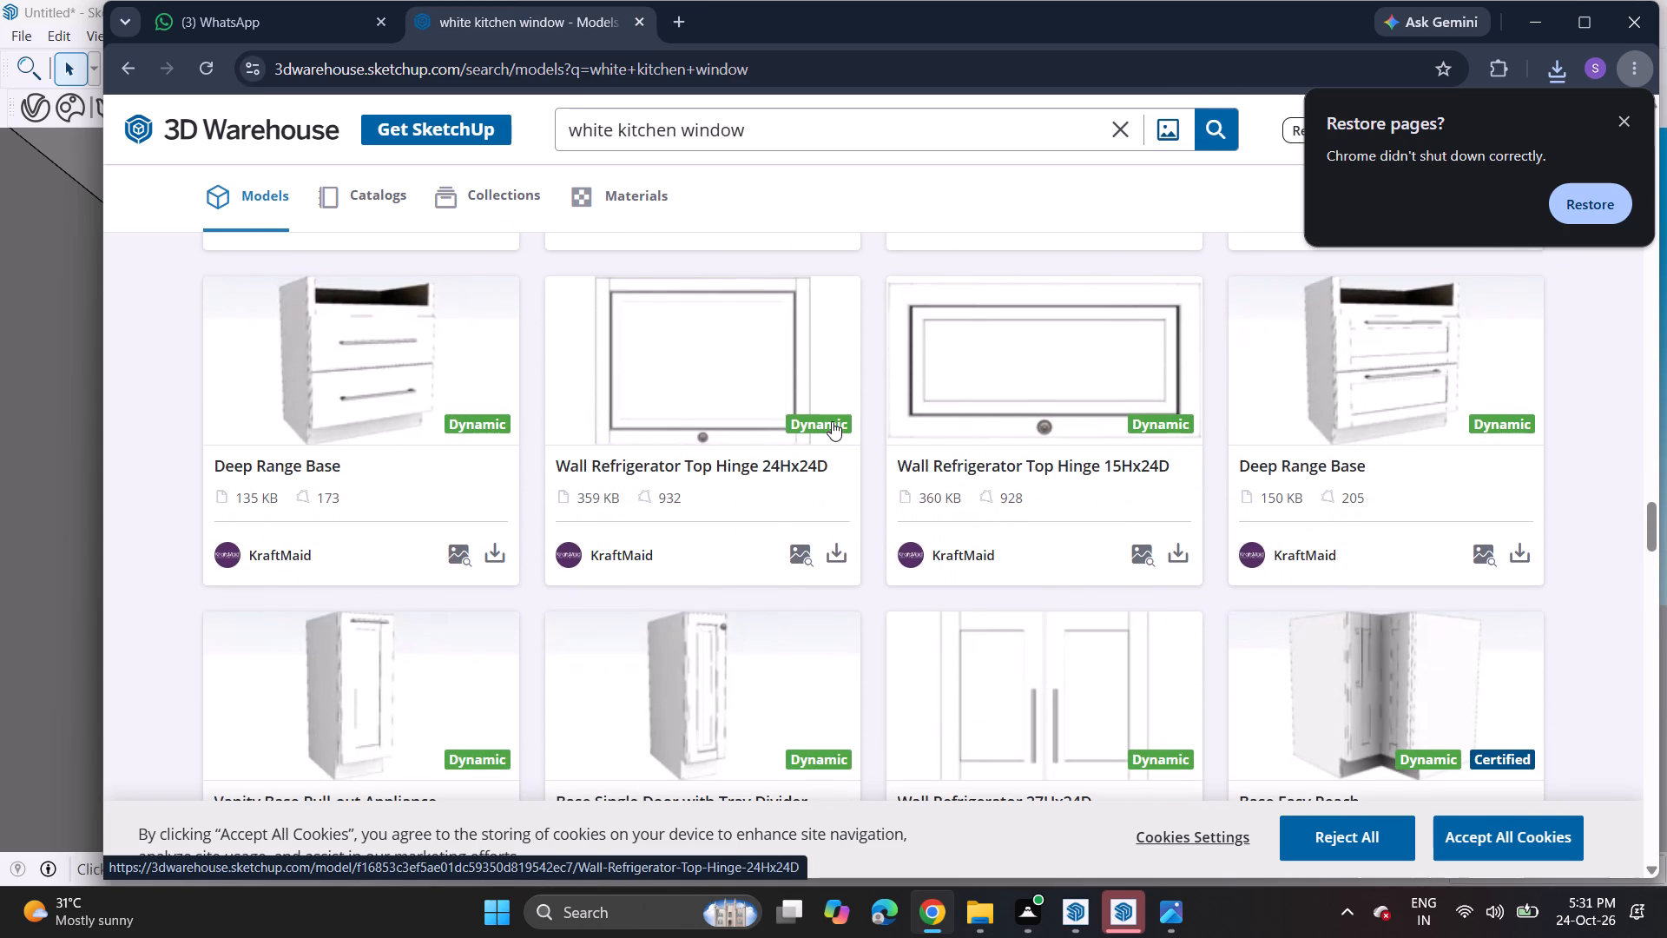
scroll(816, 423, "down", 8)
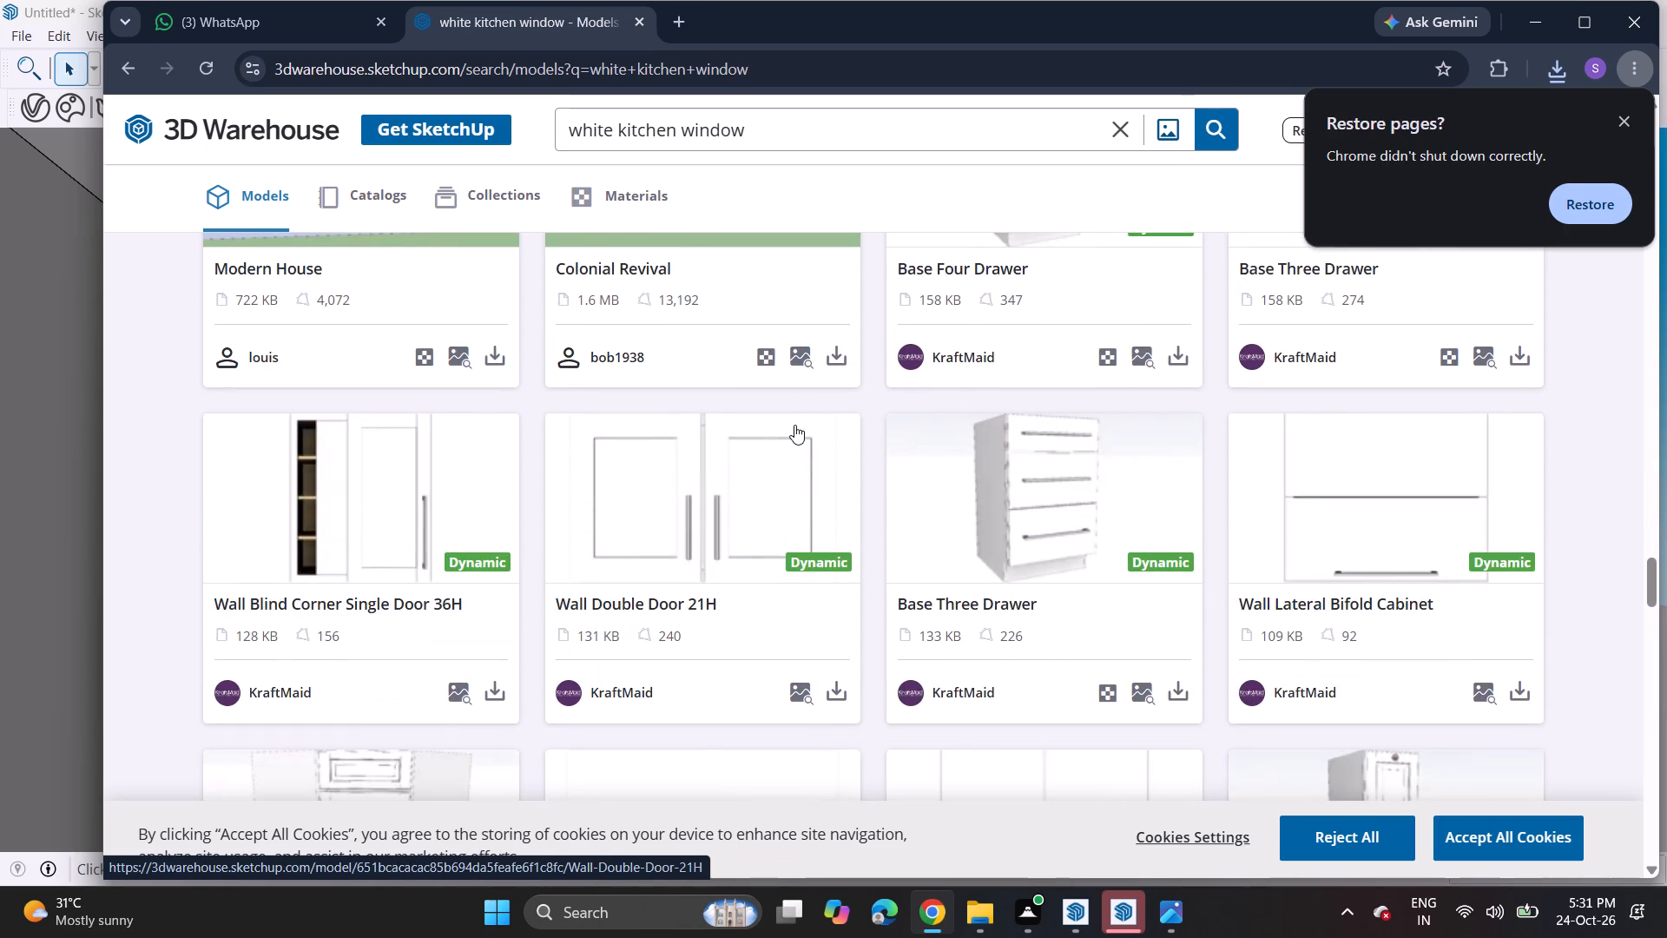
scroll(794, 425, "down", 2)
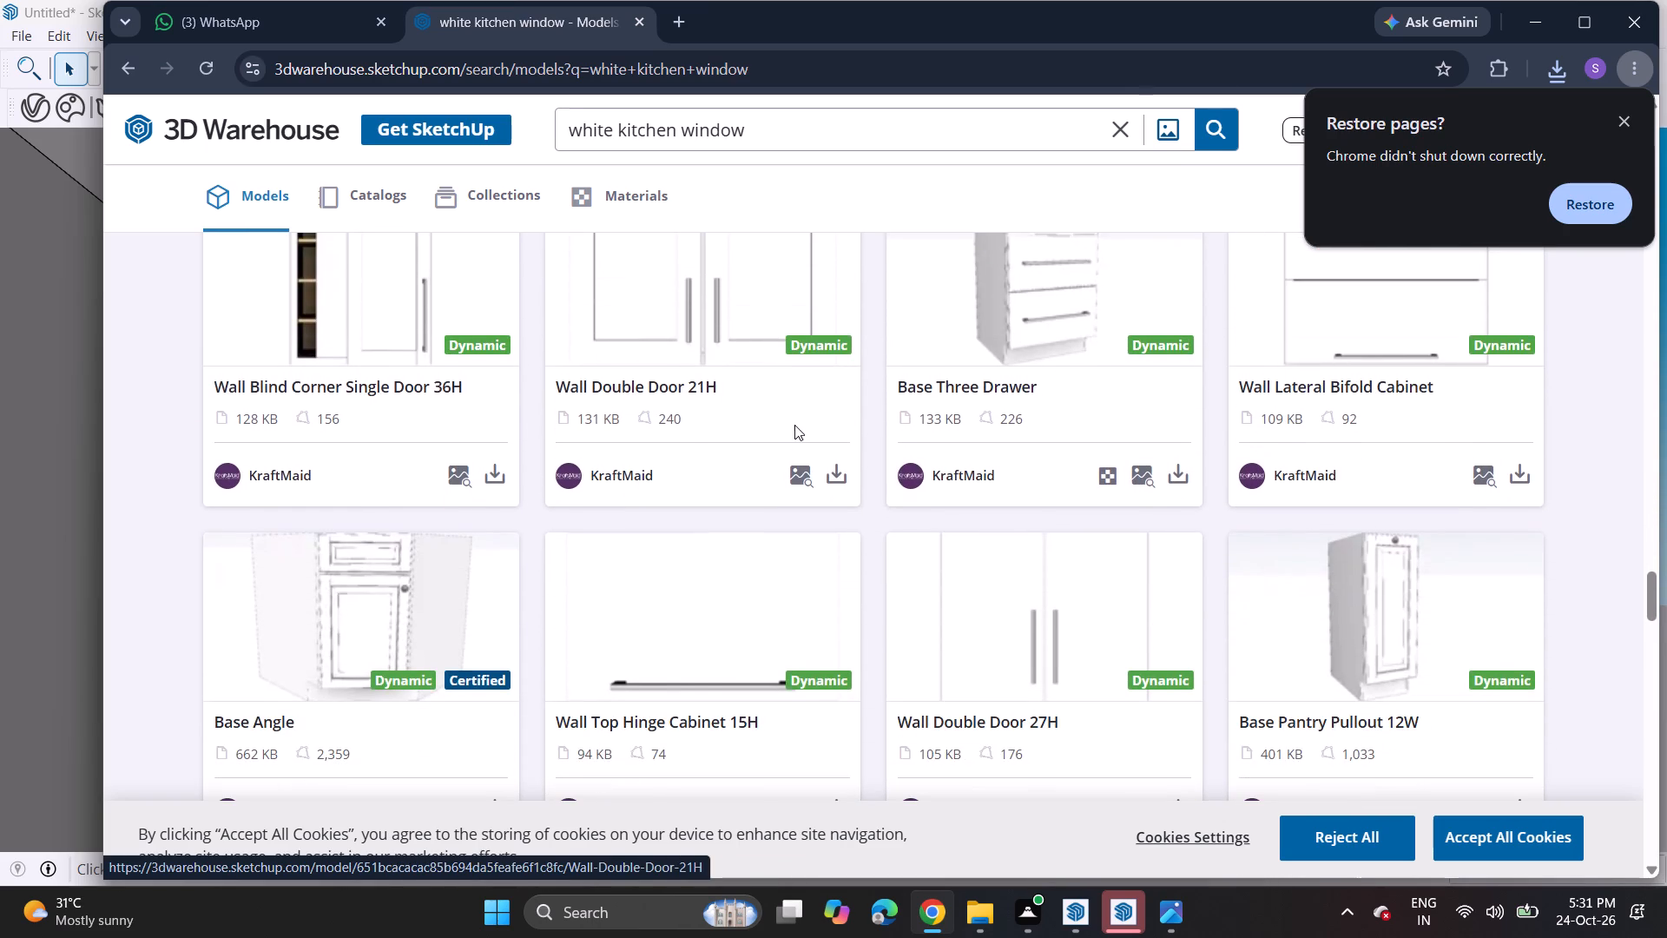
scroll(794, 425, "down", 7)
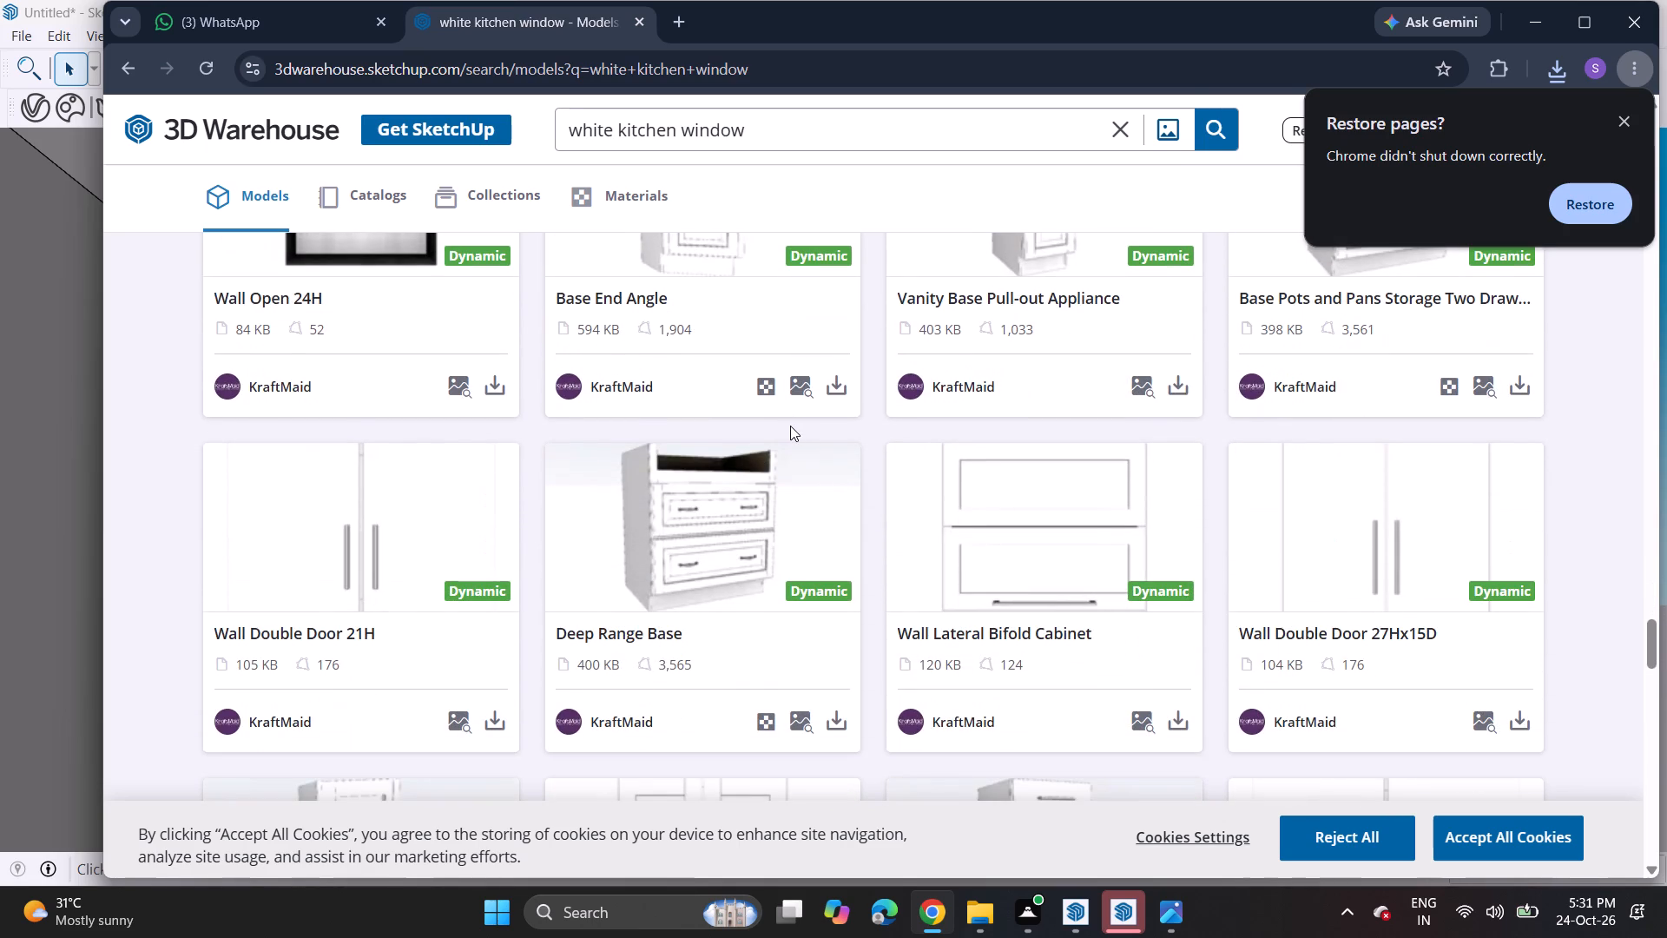
Download the Wall Lateral Bifold Cabinet model with the framed door panels as a SketchUp file.
left_click(1181, 721)
left_click(1240, 548)
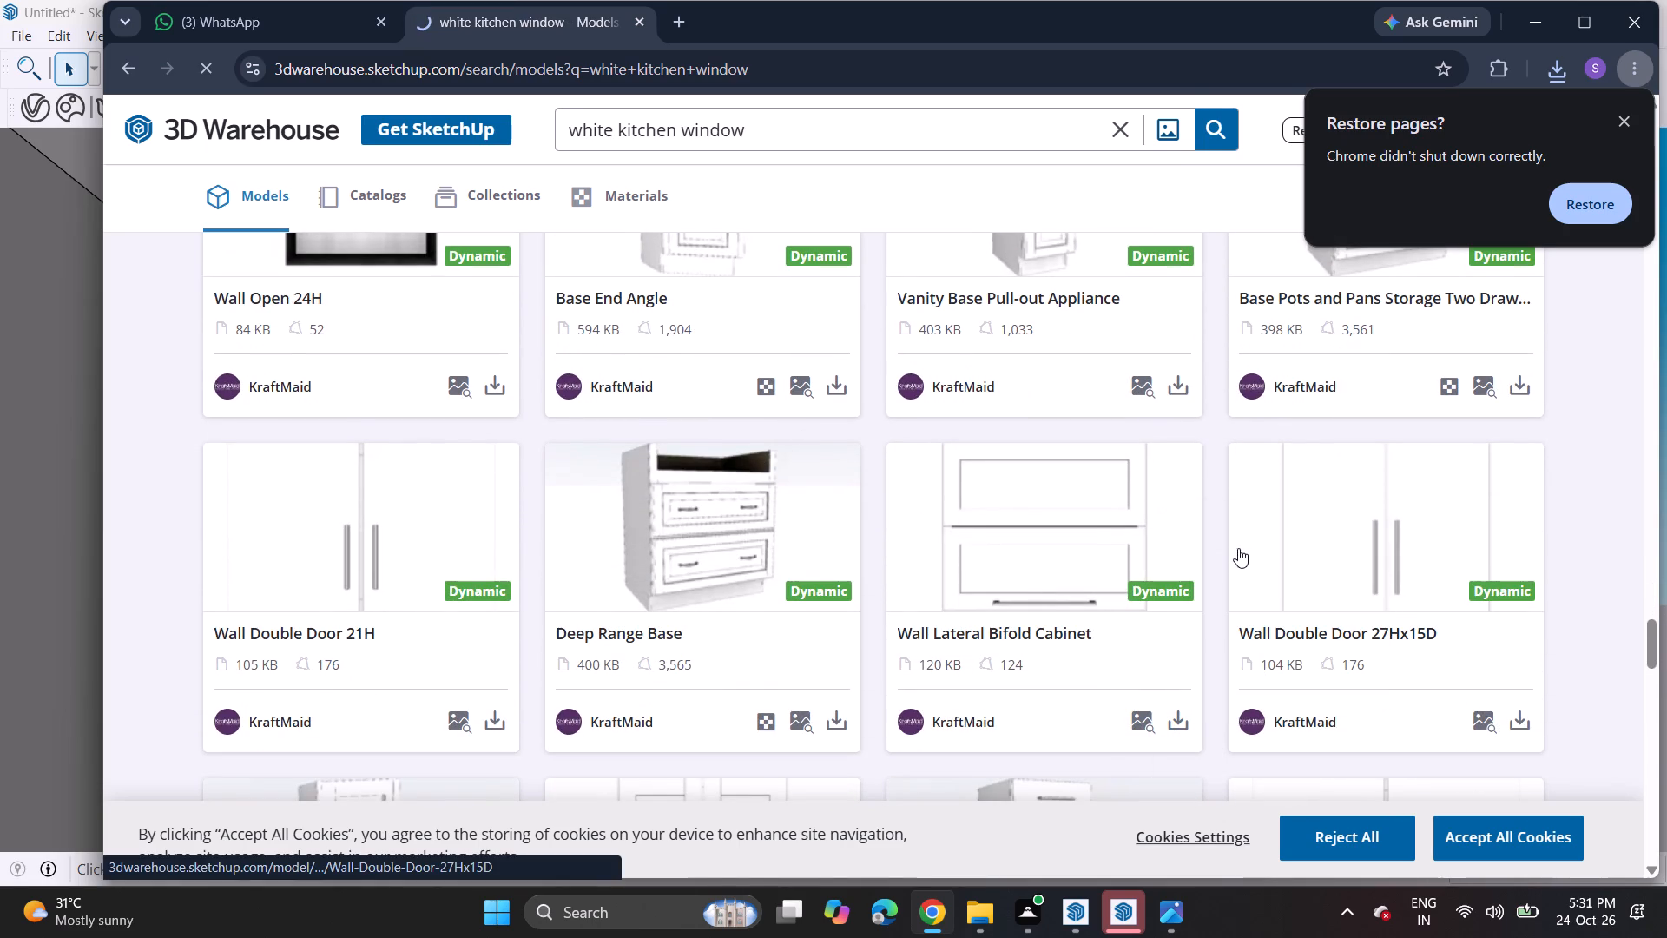
Switch to the kitchen model in SketchUp and open the Import dialog.
scroll(1065, 651, "down", 3)
scroll(1065, 651, "up", 1)
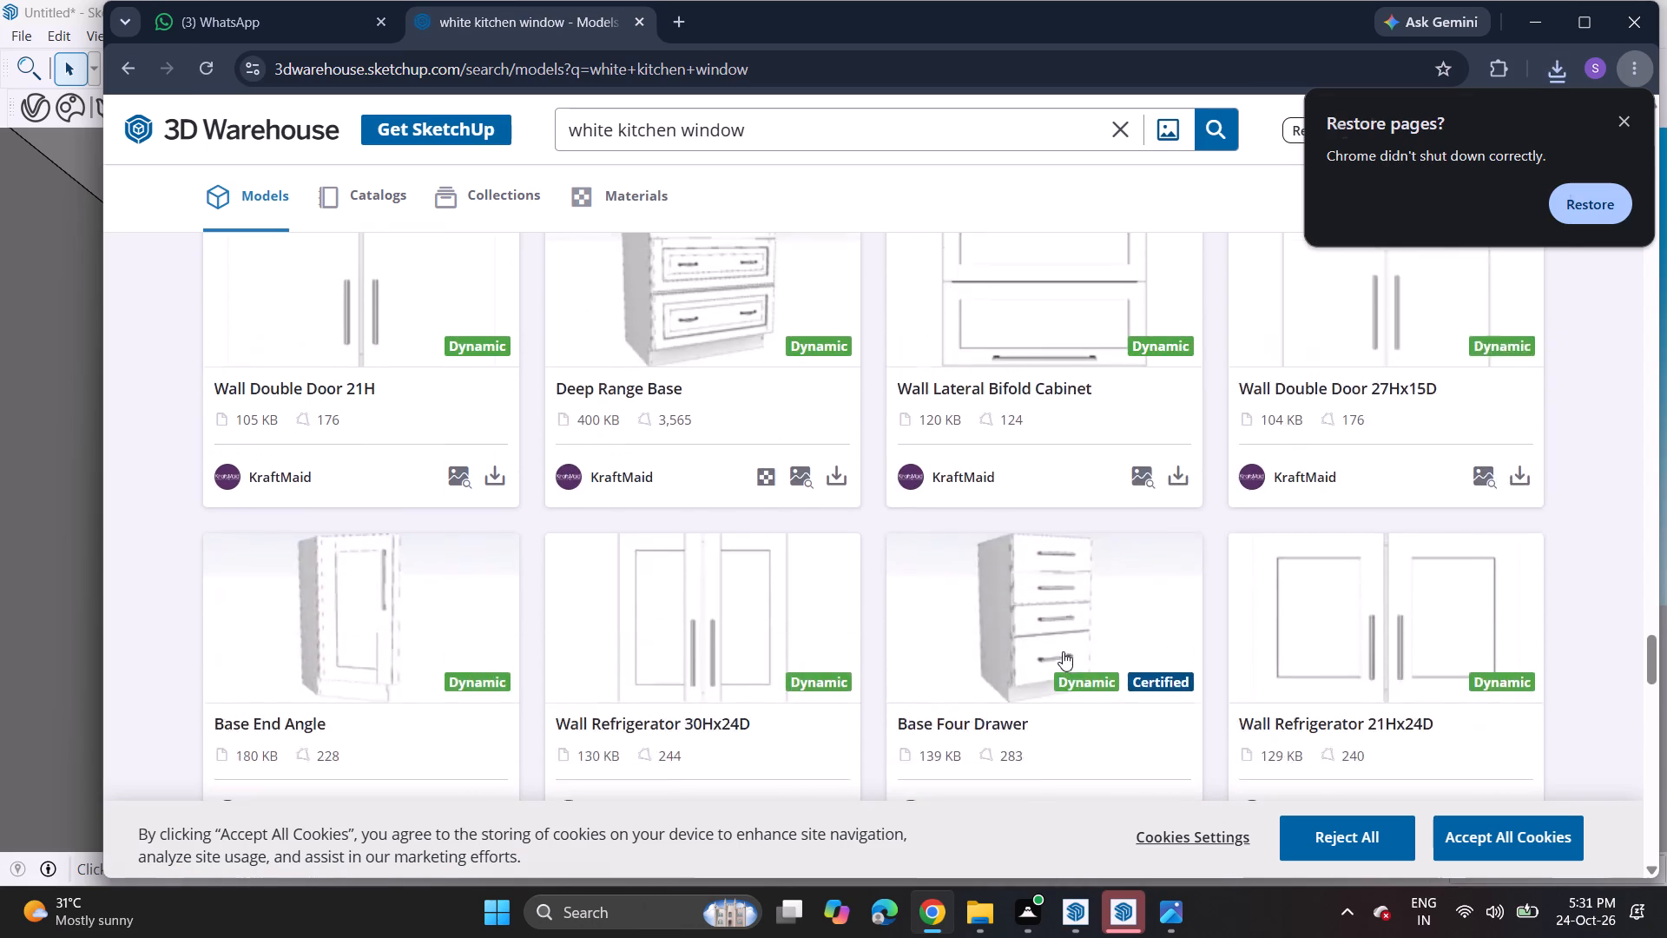
scroll(1063, 651, "down", 5)
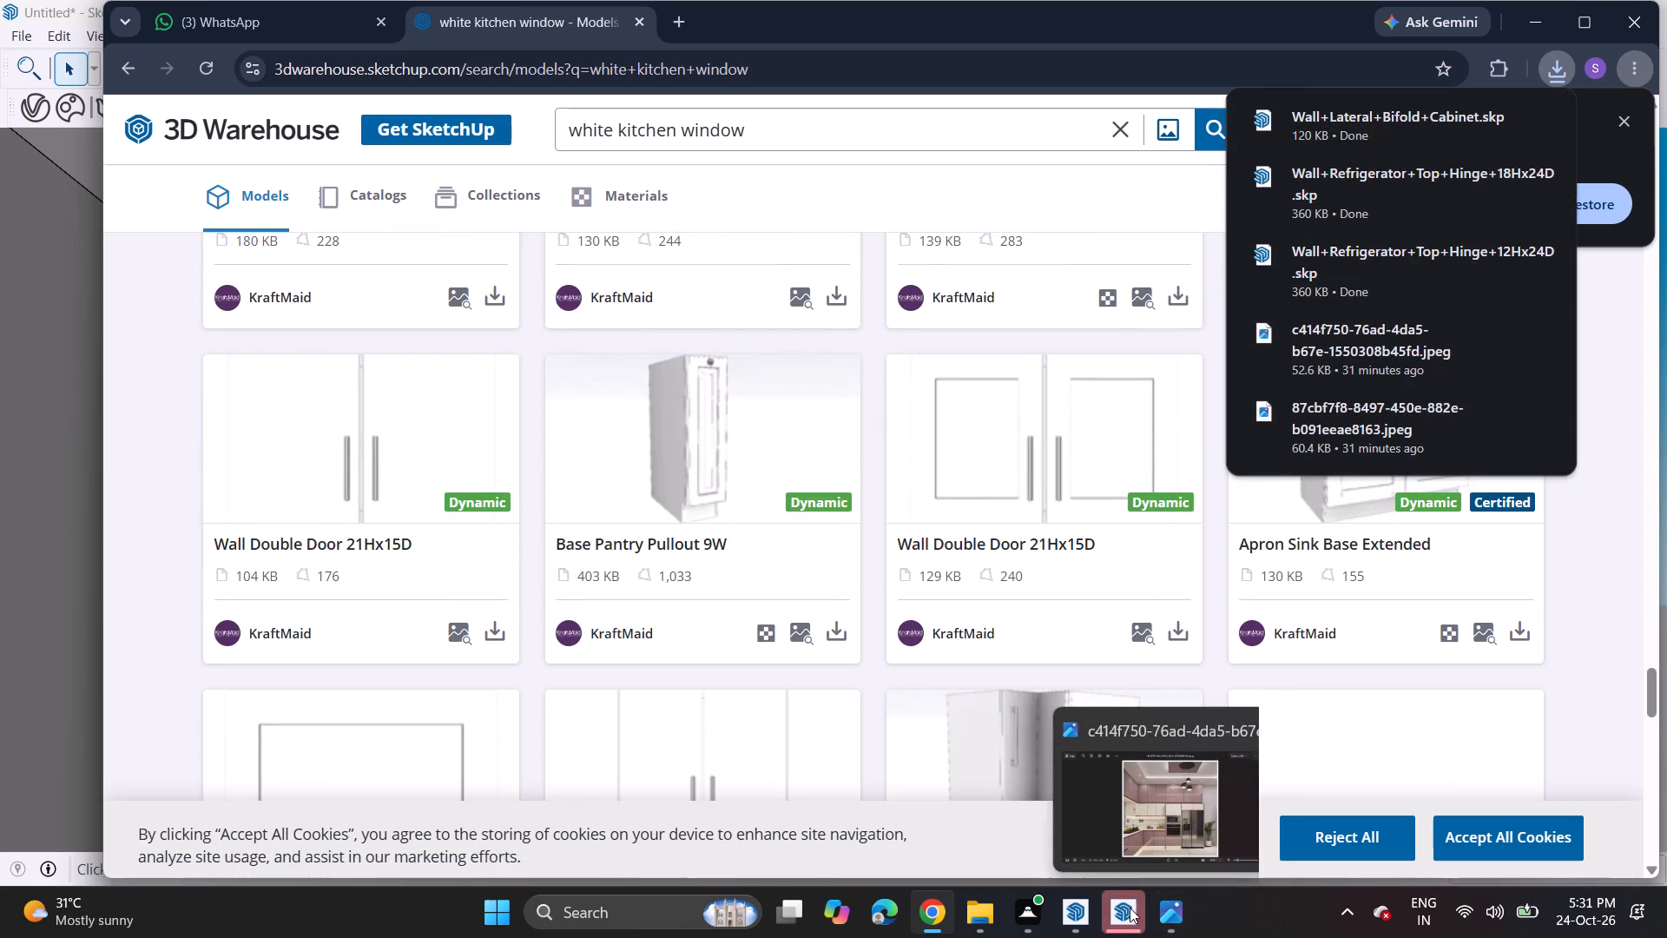
left_click(1080, 899)
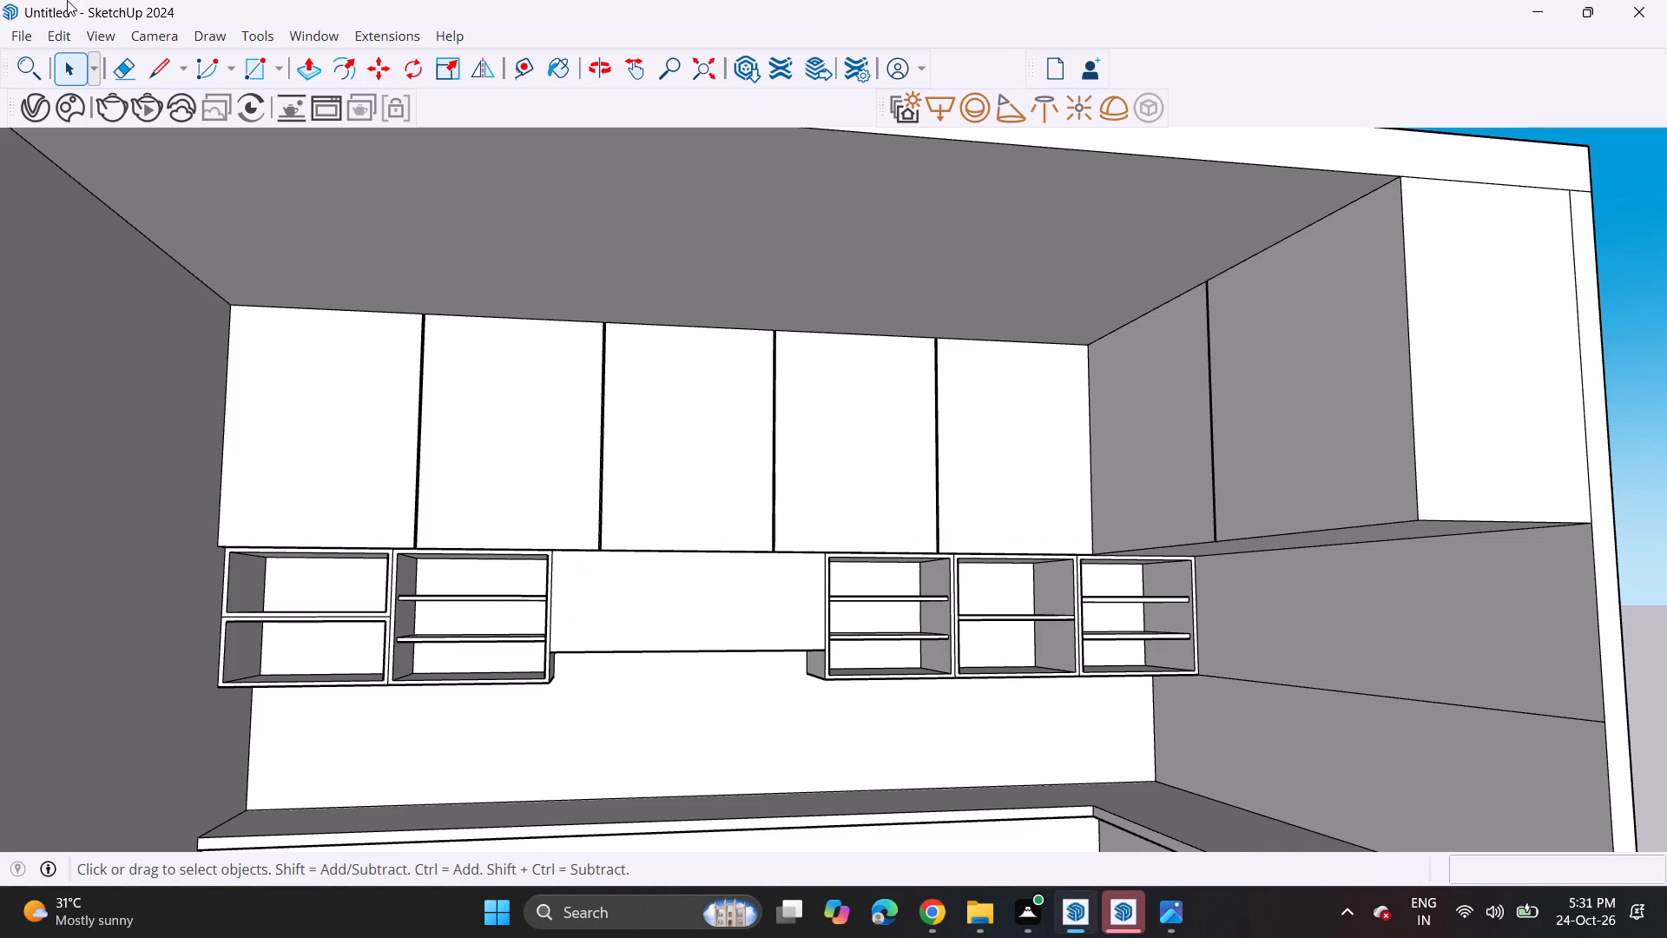
left_click(16, 31)
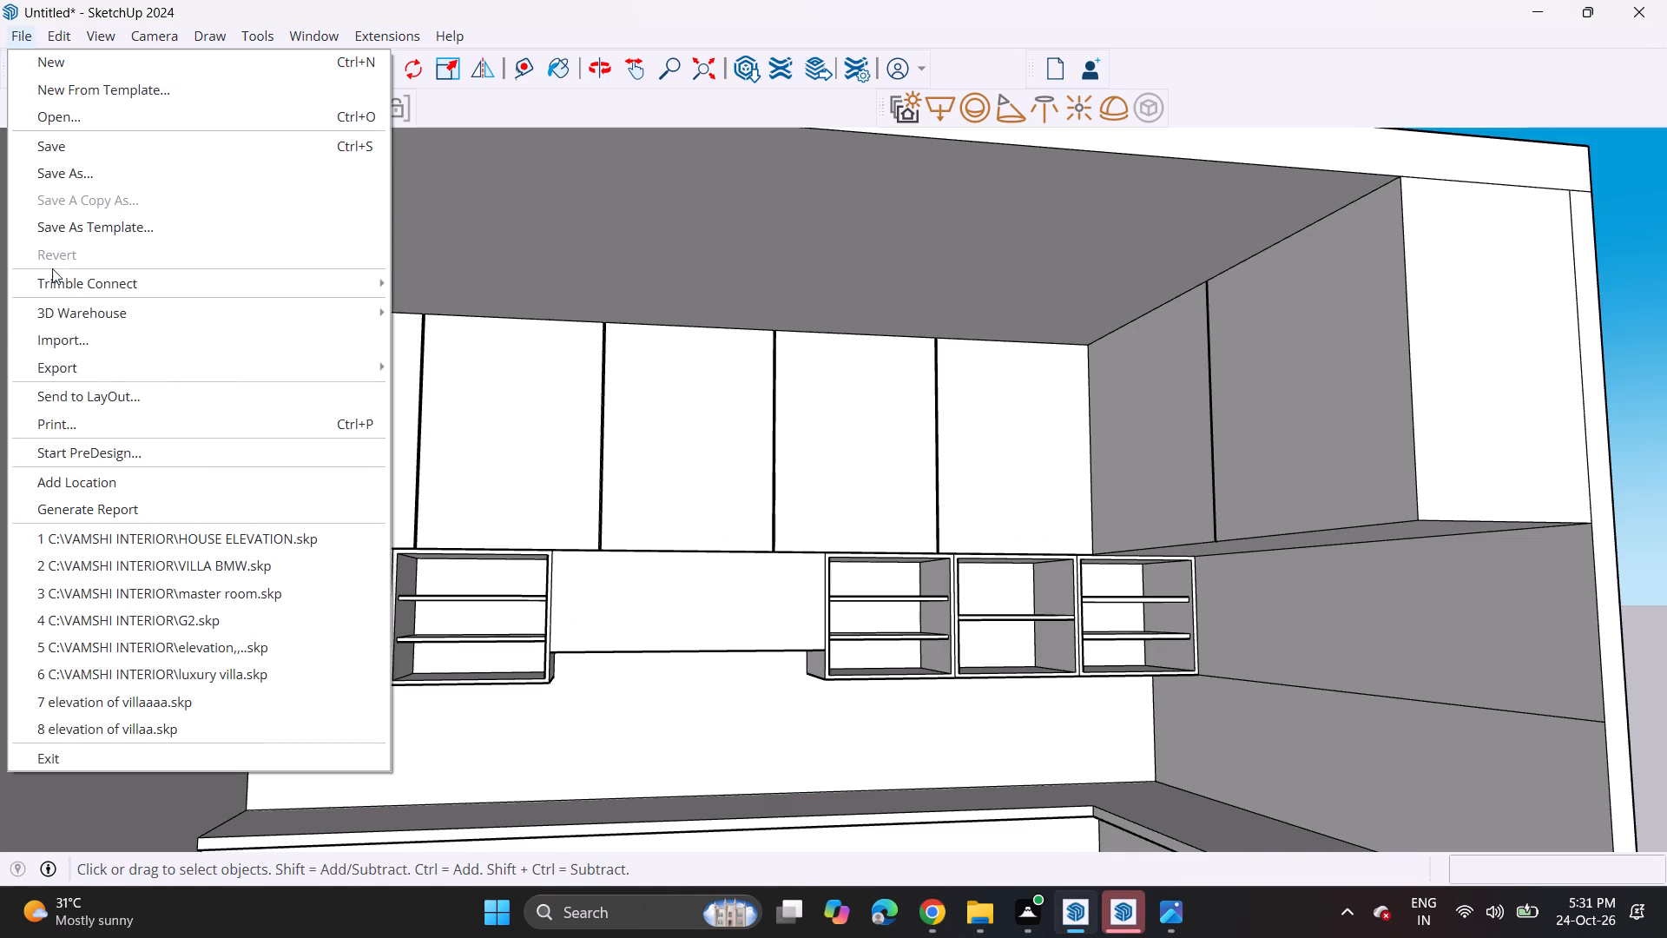
left_click(64, 340)
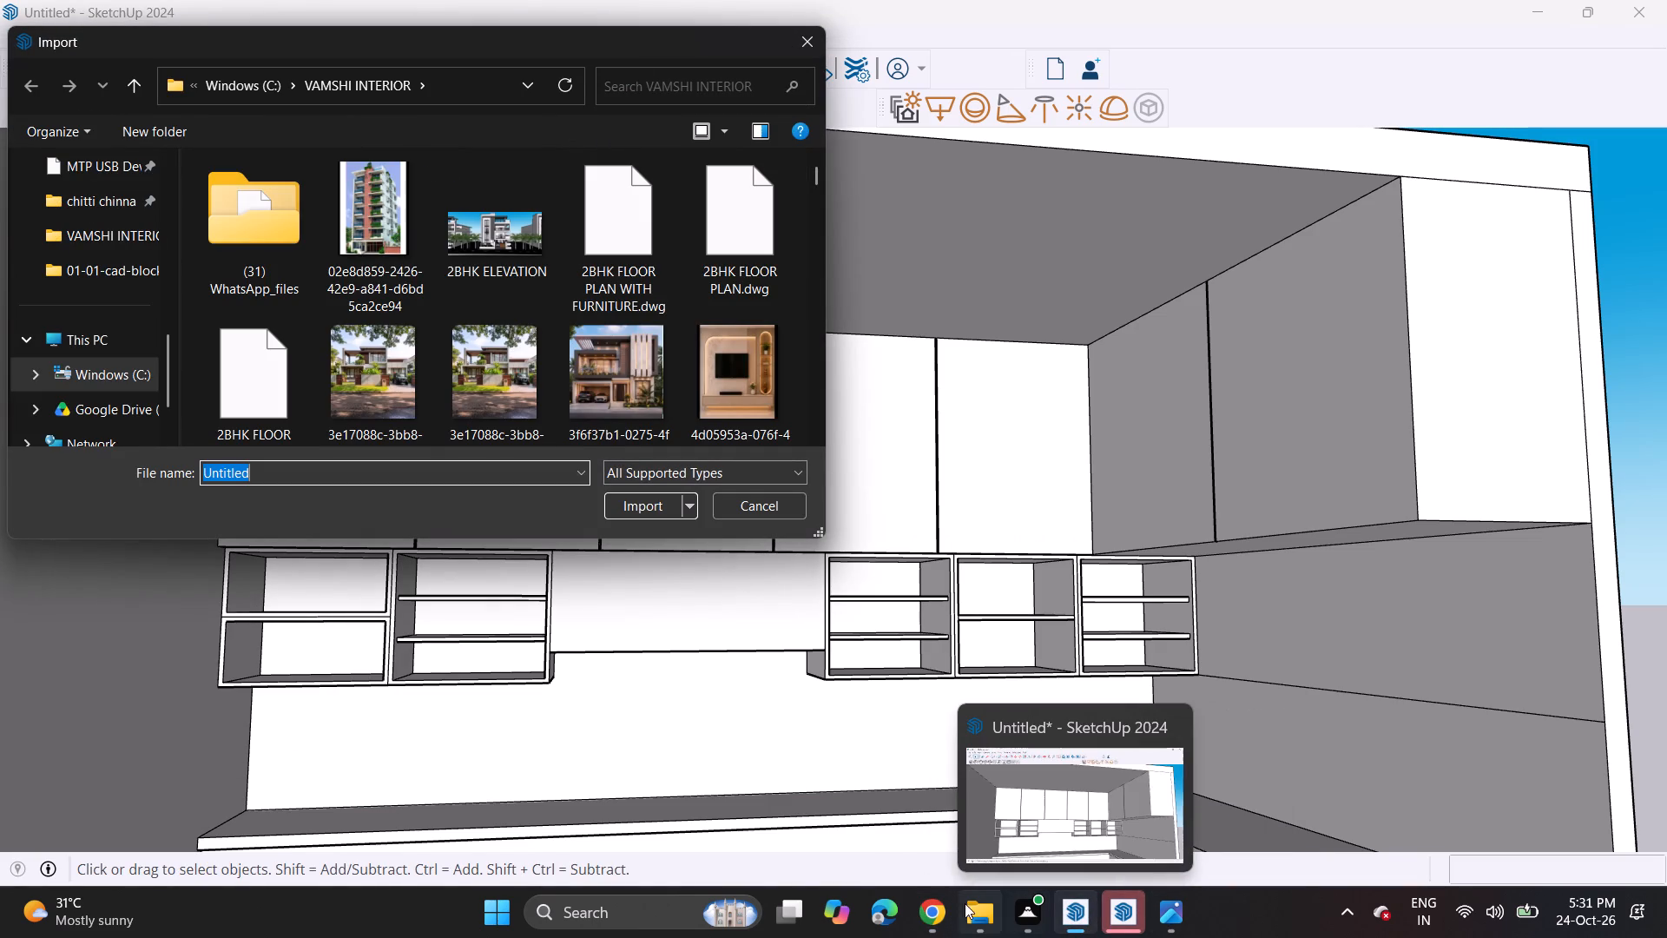
Close the reference image viewer and the Welcome to SketchUp window, and return to the kitchen model's Import dialog.
left_click(919, 907)
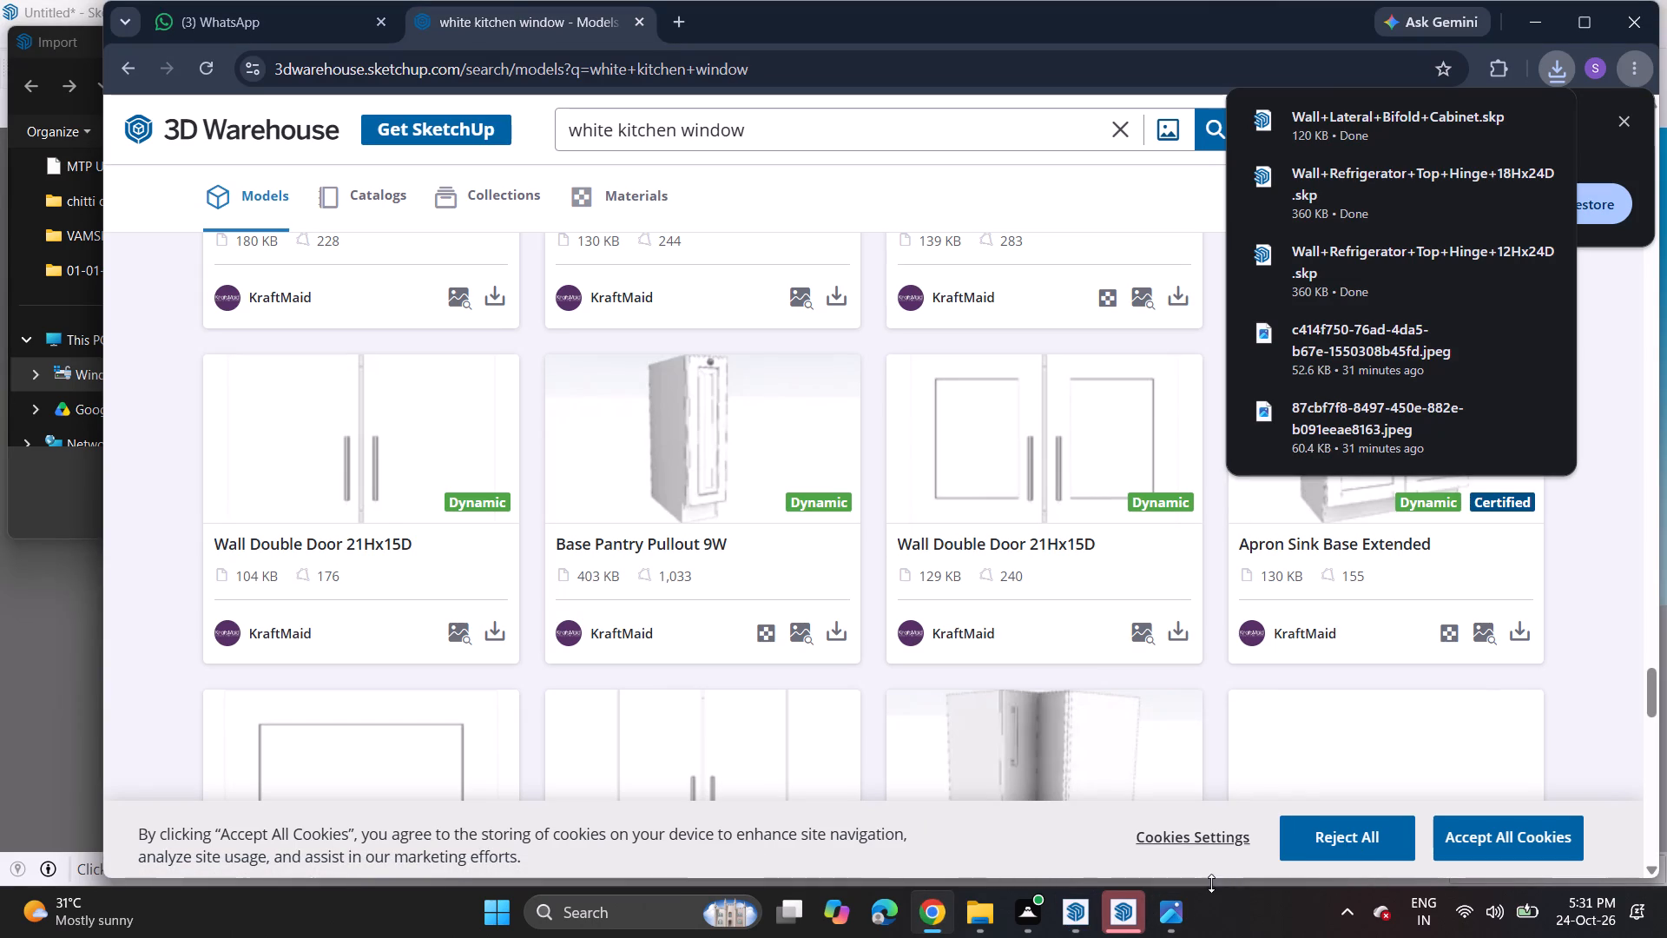
left_click(1270, 723)
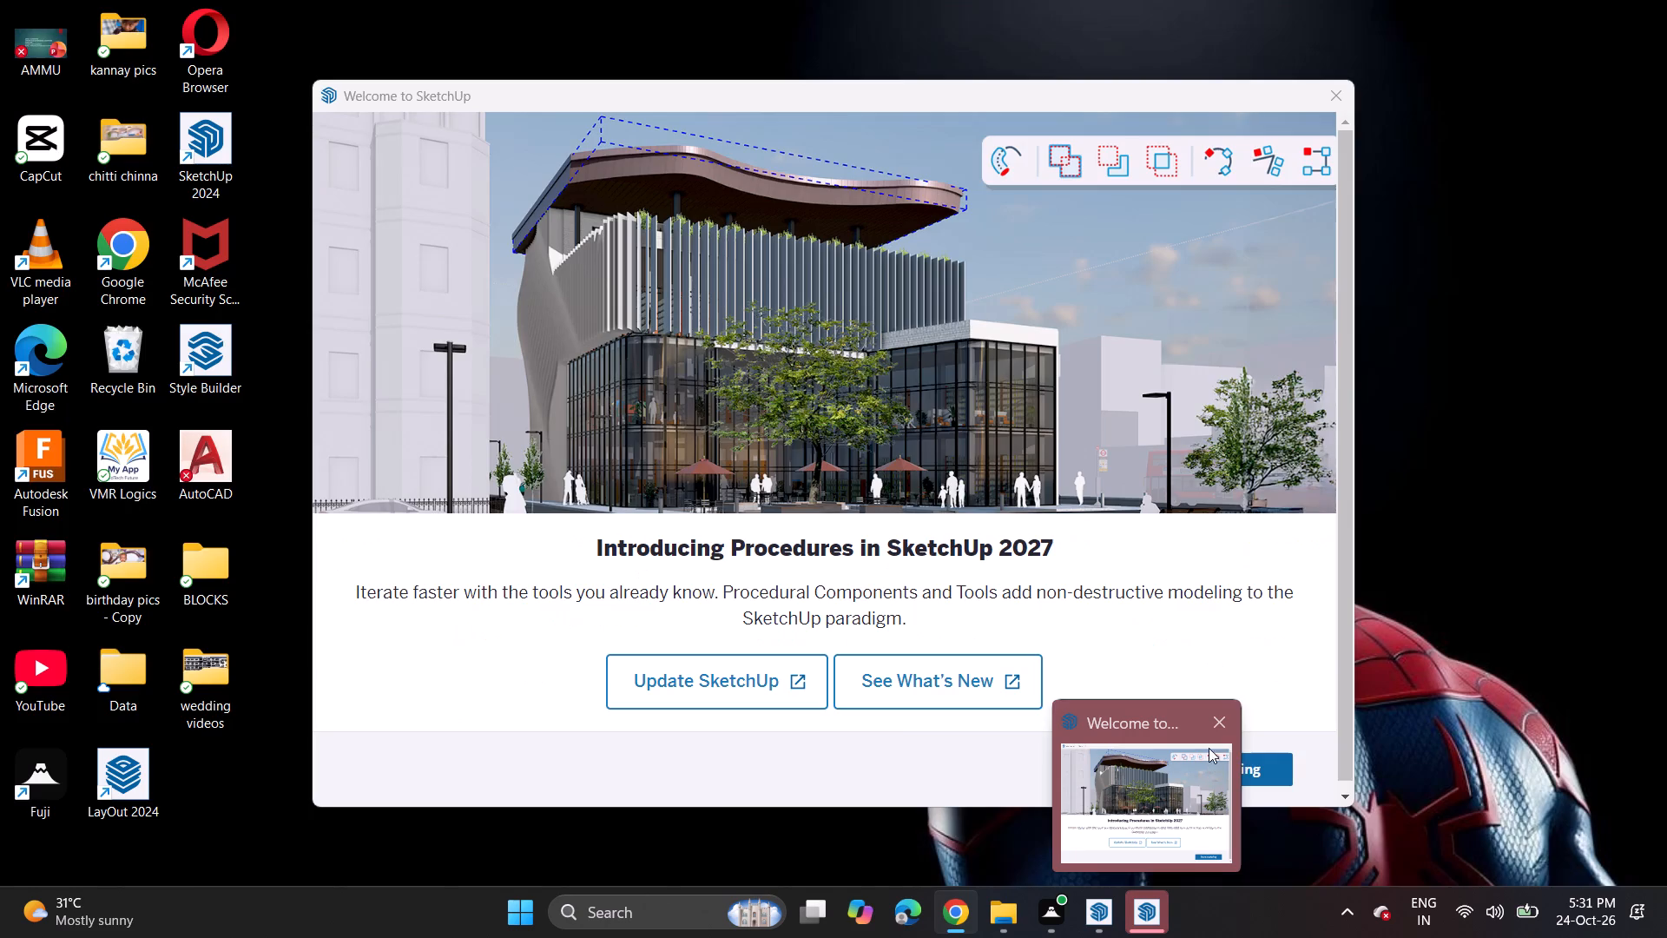
left_click(1222, 713)
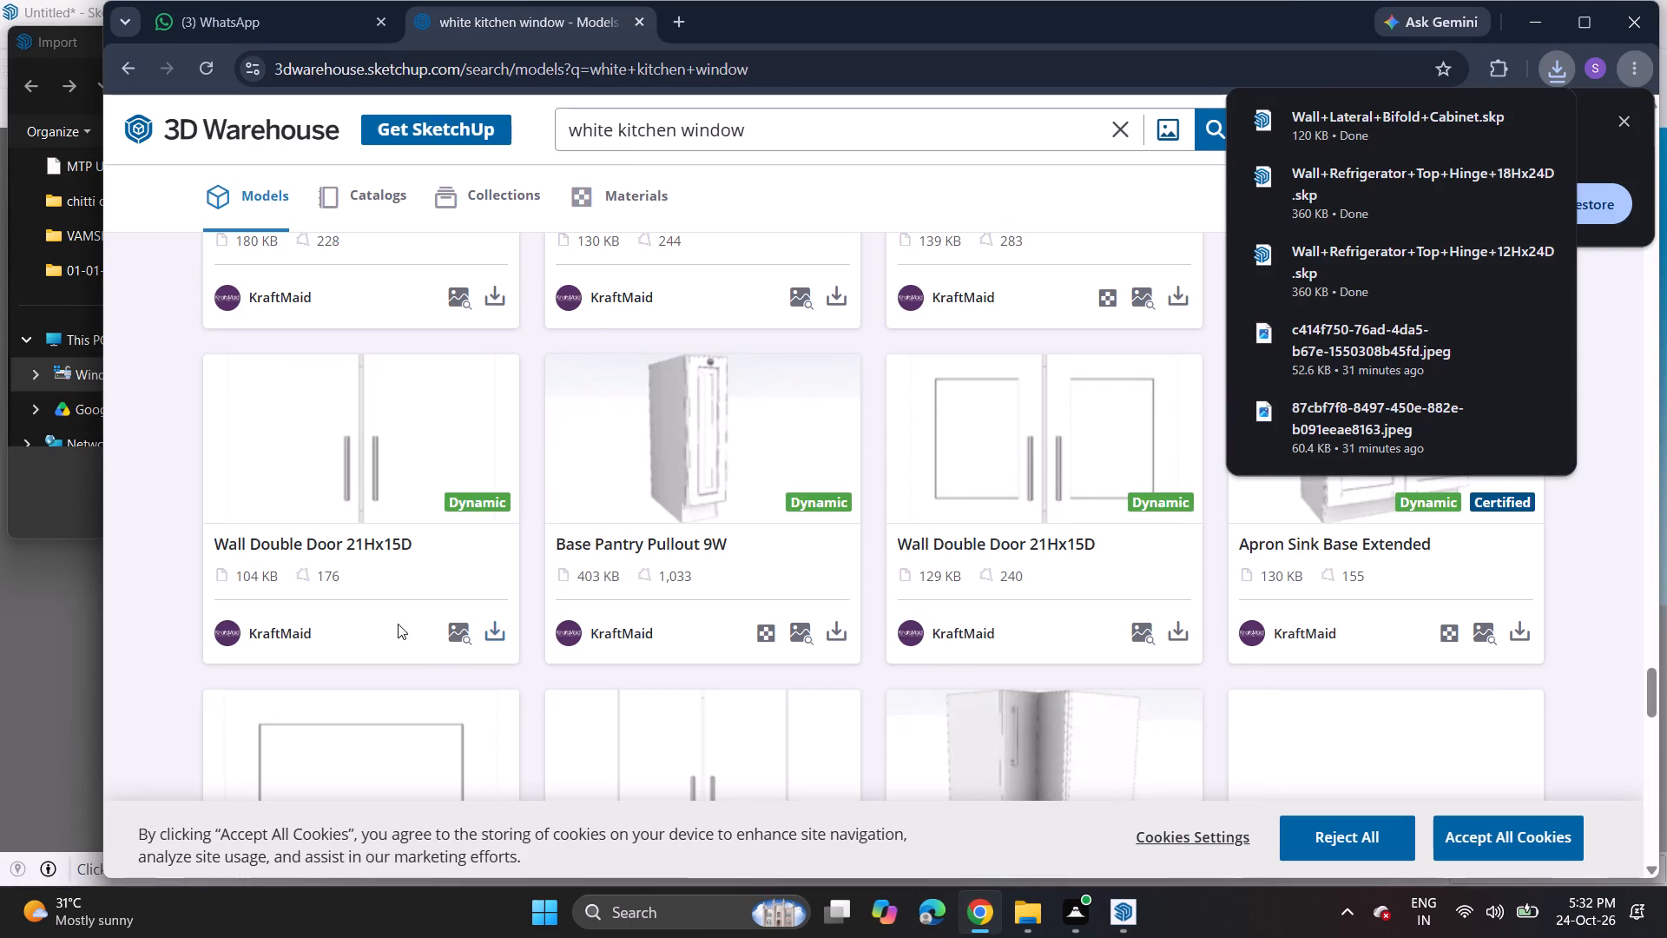
left_click(1116, 911)
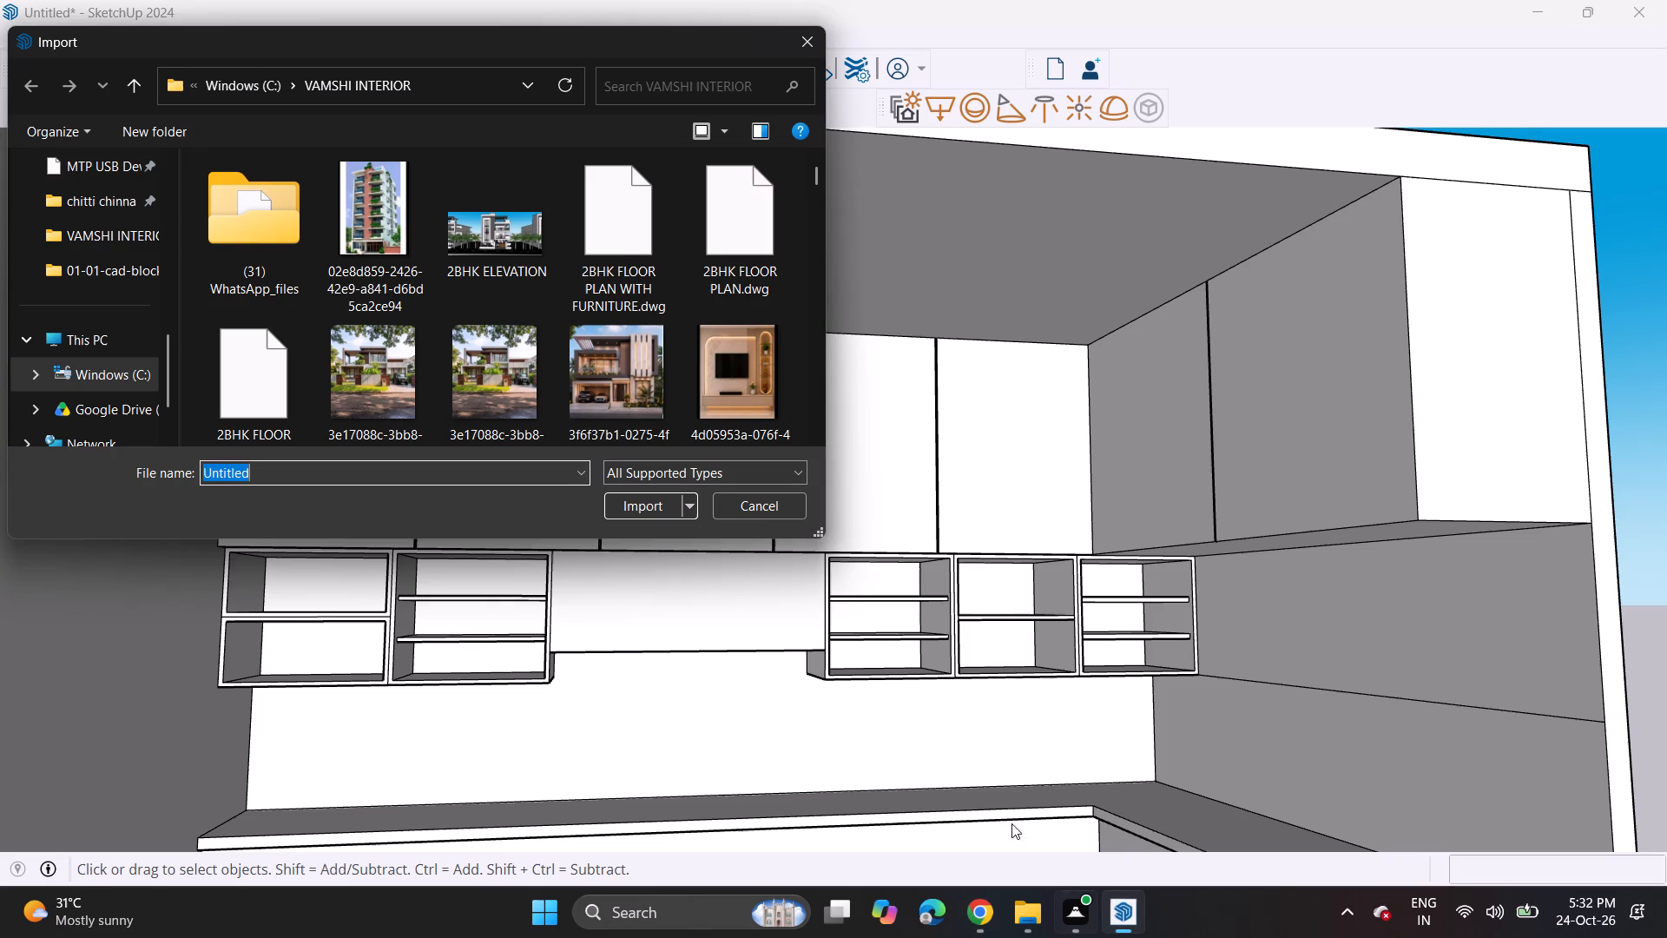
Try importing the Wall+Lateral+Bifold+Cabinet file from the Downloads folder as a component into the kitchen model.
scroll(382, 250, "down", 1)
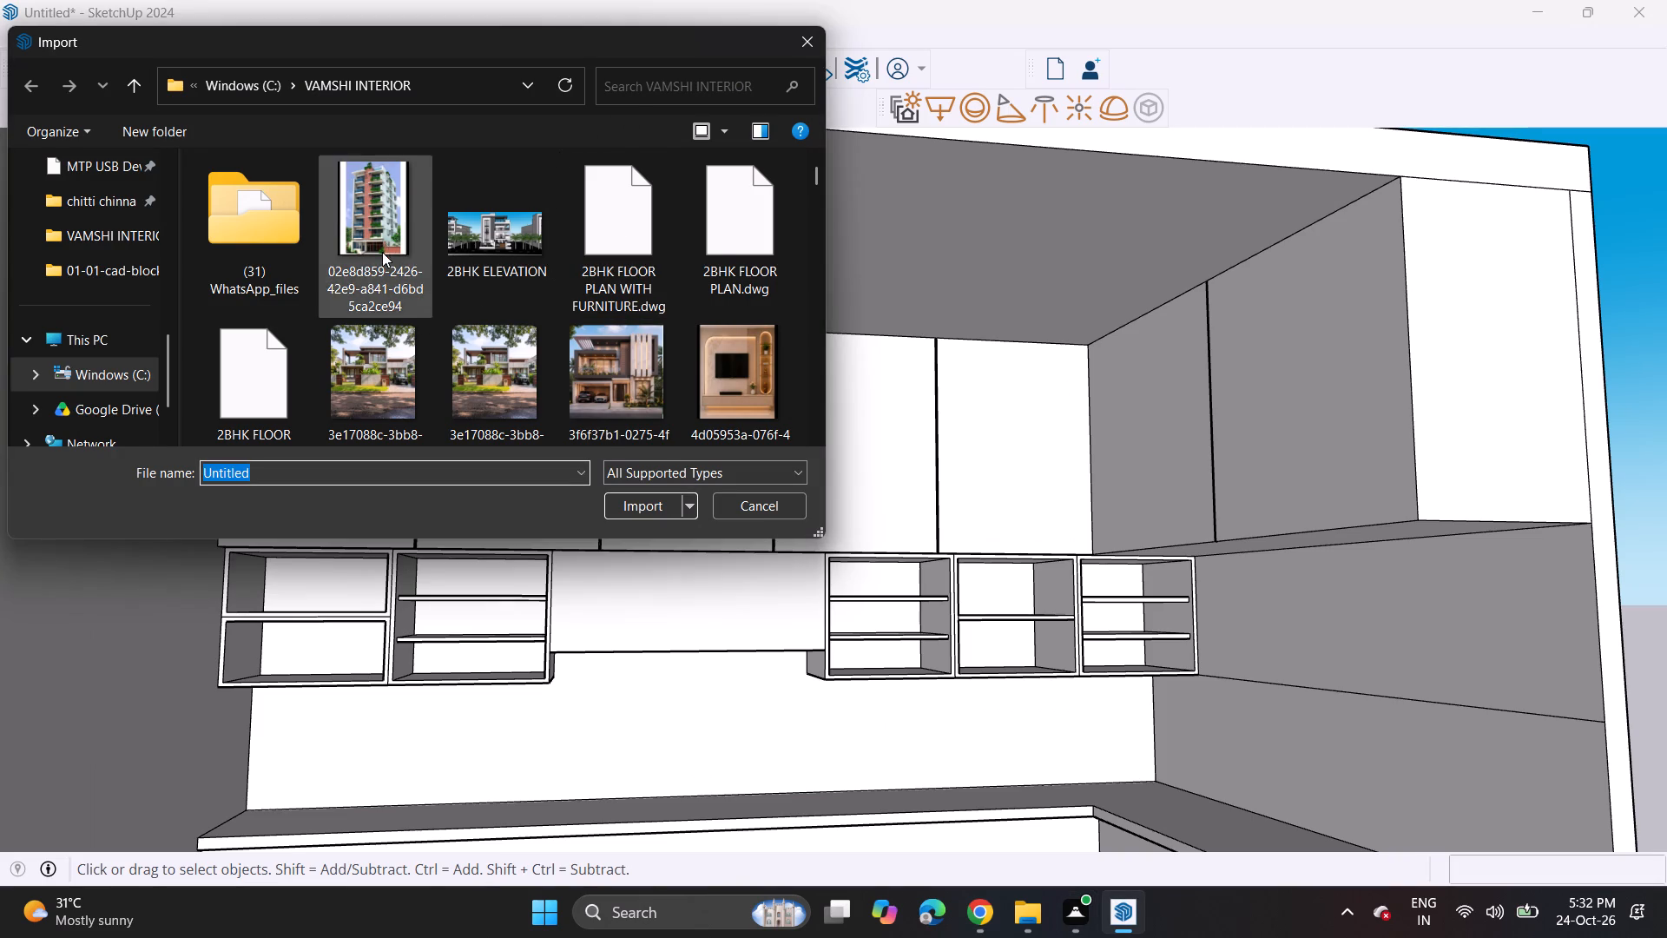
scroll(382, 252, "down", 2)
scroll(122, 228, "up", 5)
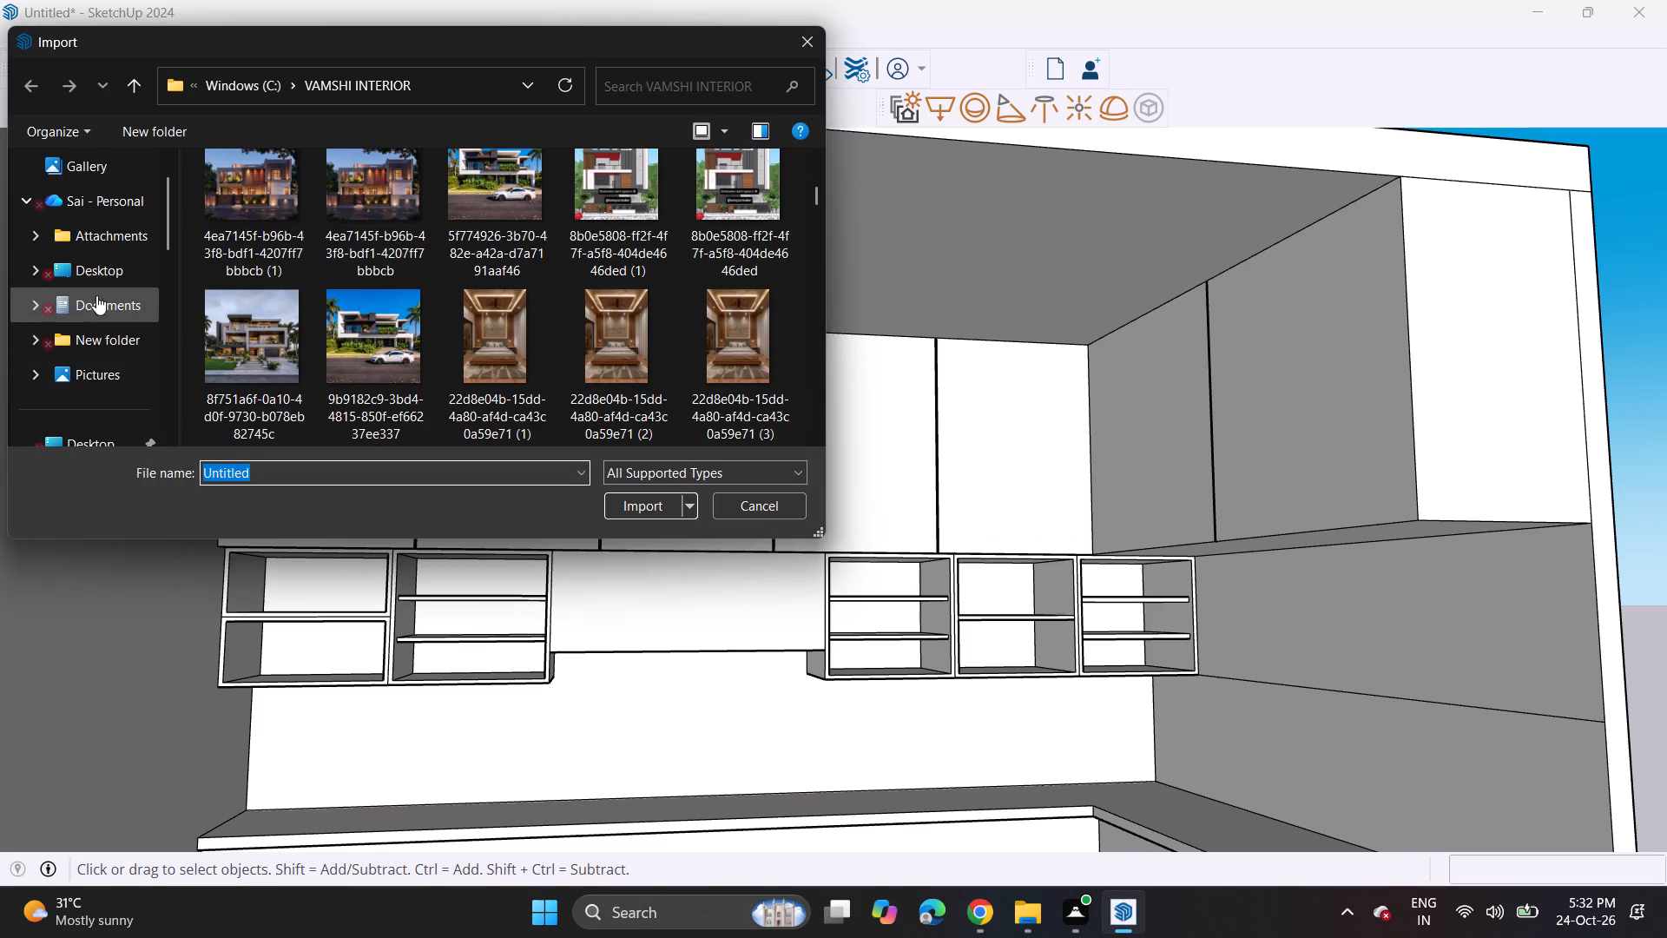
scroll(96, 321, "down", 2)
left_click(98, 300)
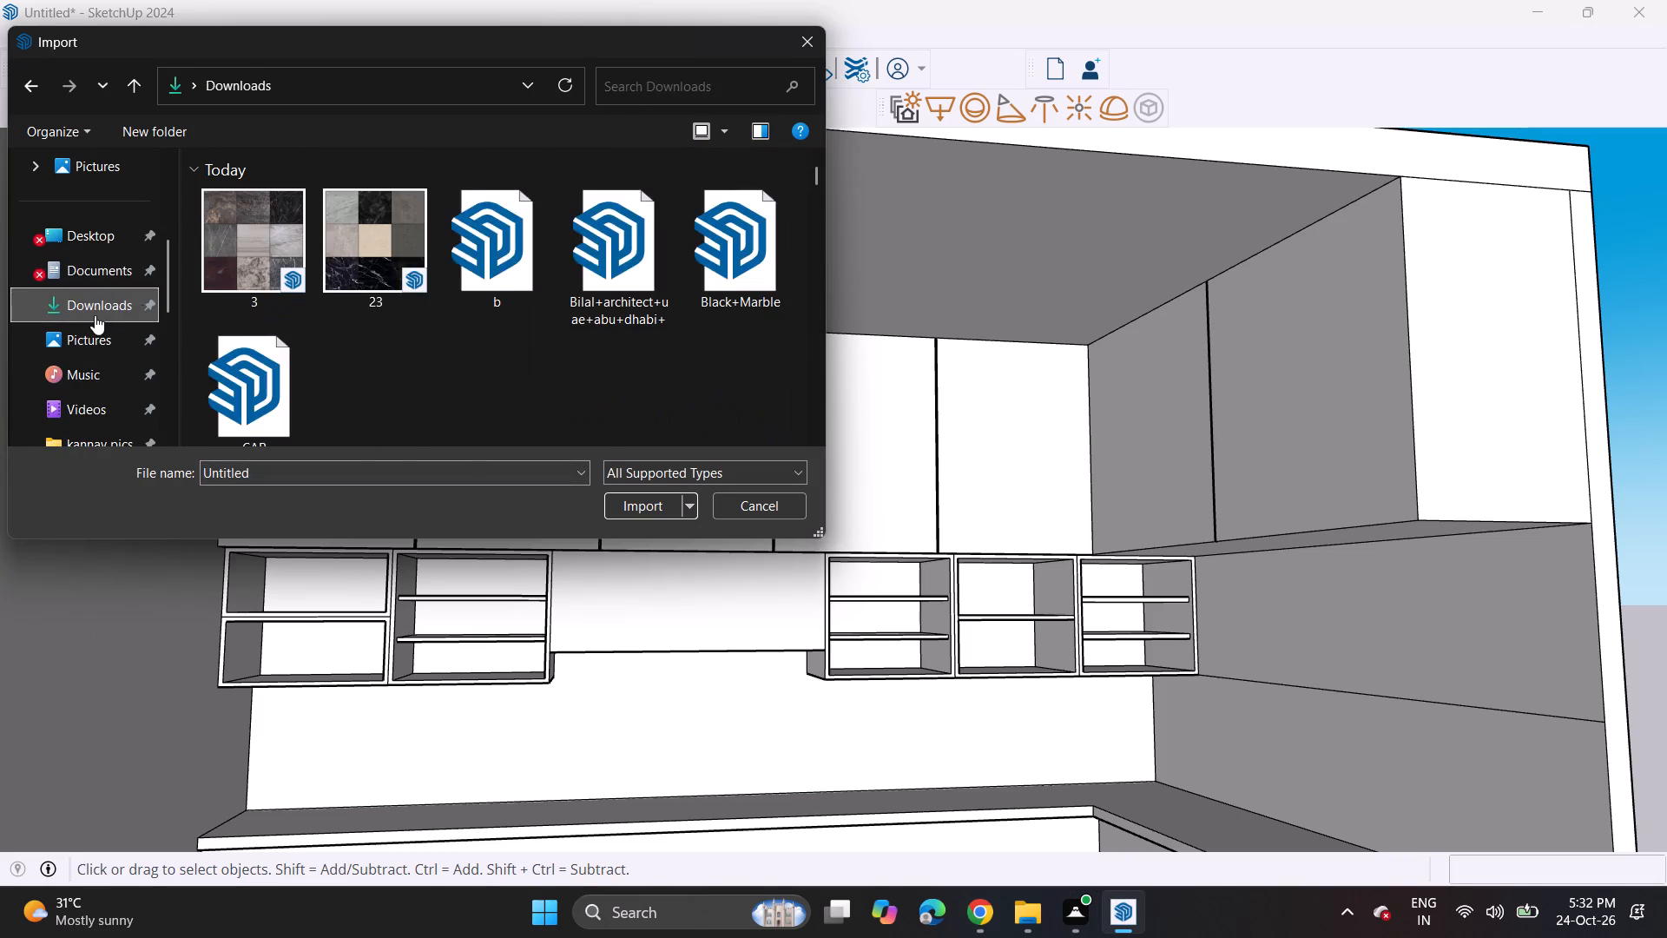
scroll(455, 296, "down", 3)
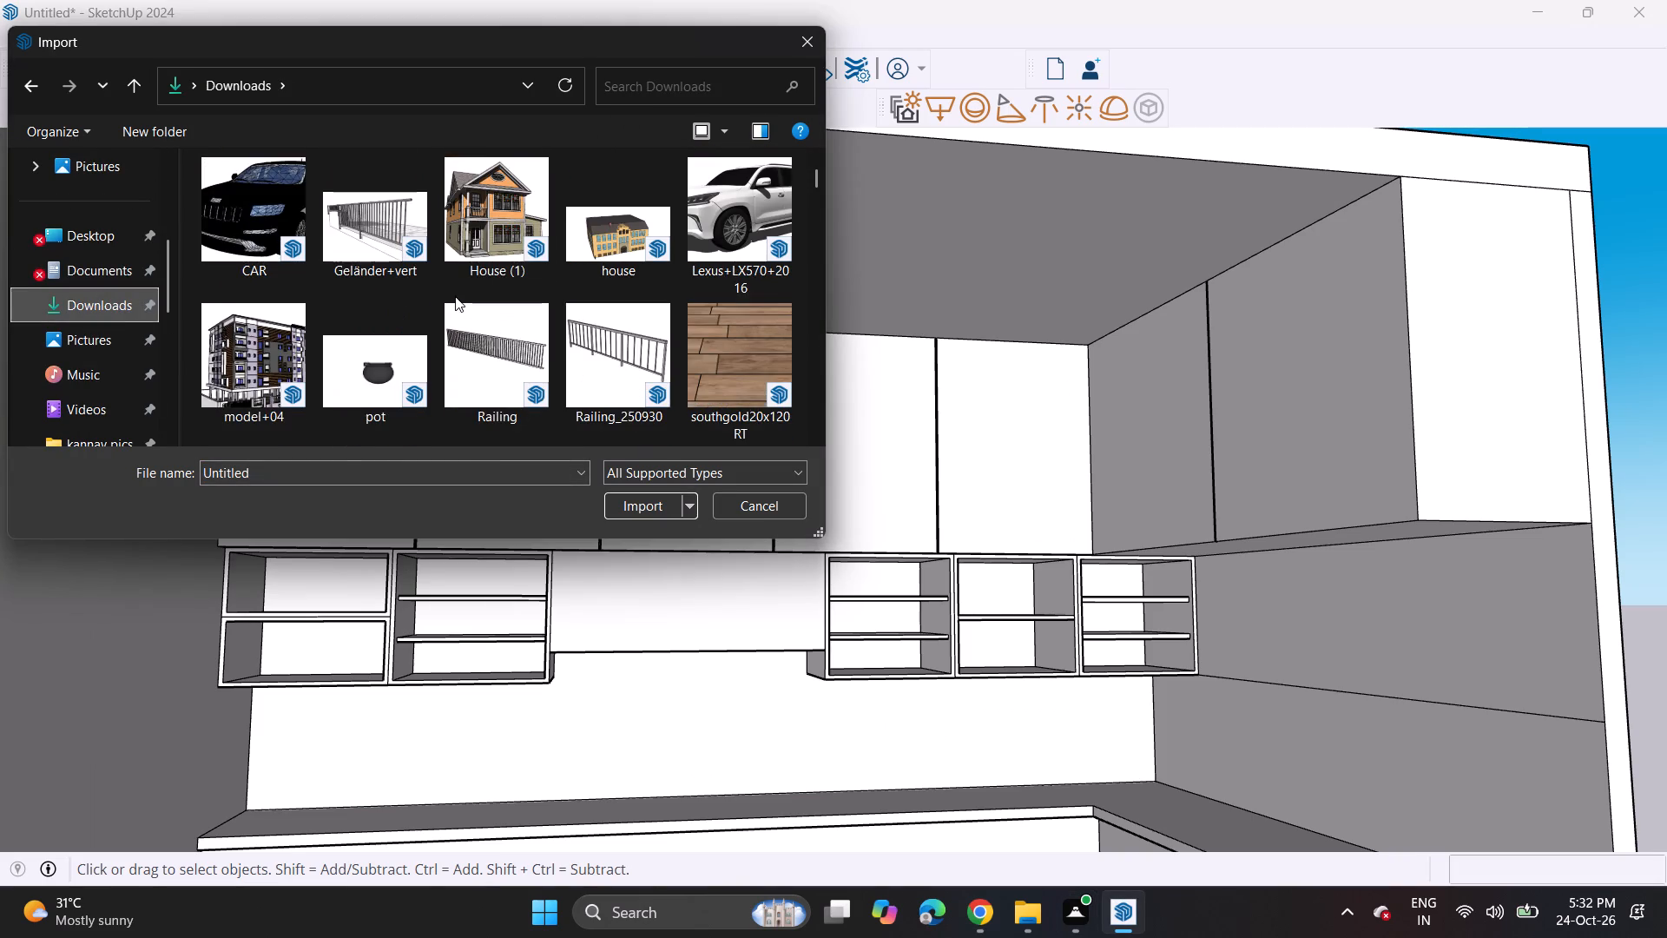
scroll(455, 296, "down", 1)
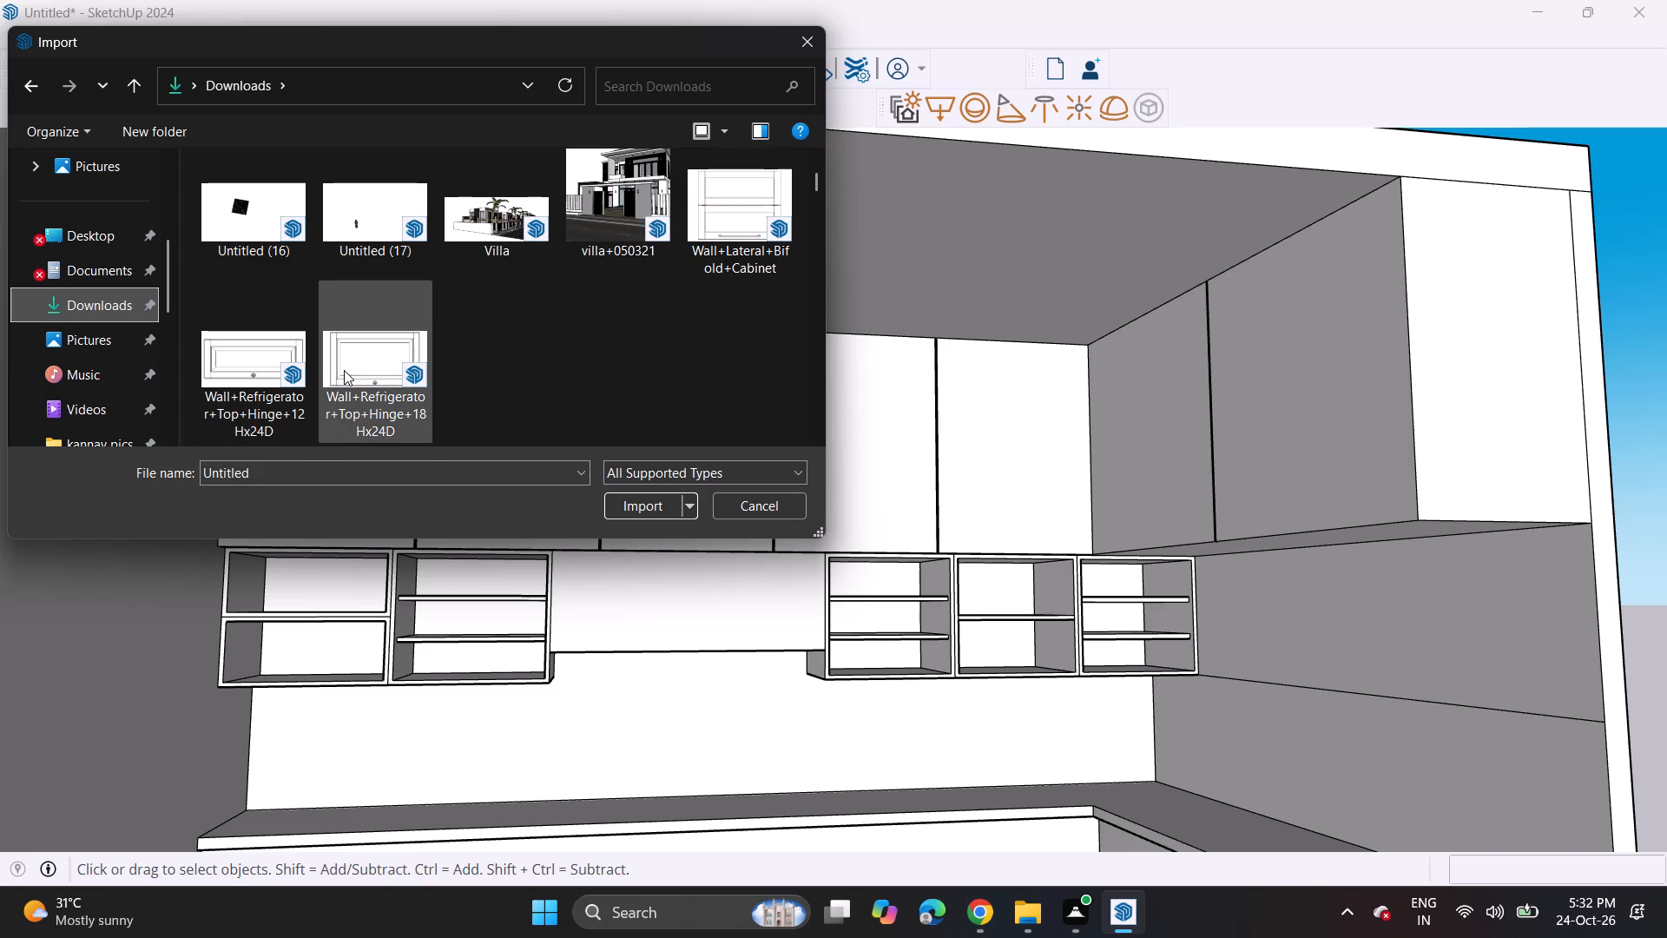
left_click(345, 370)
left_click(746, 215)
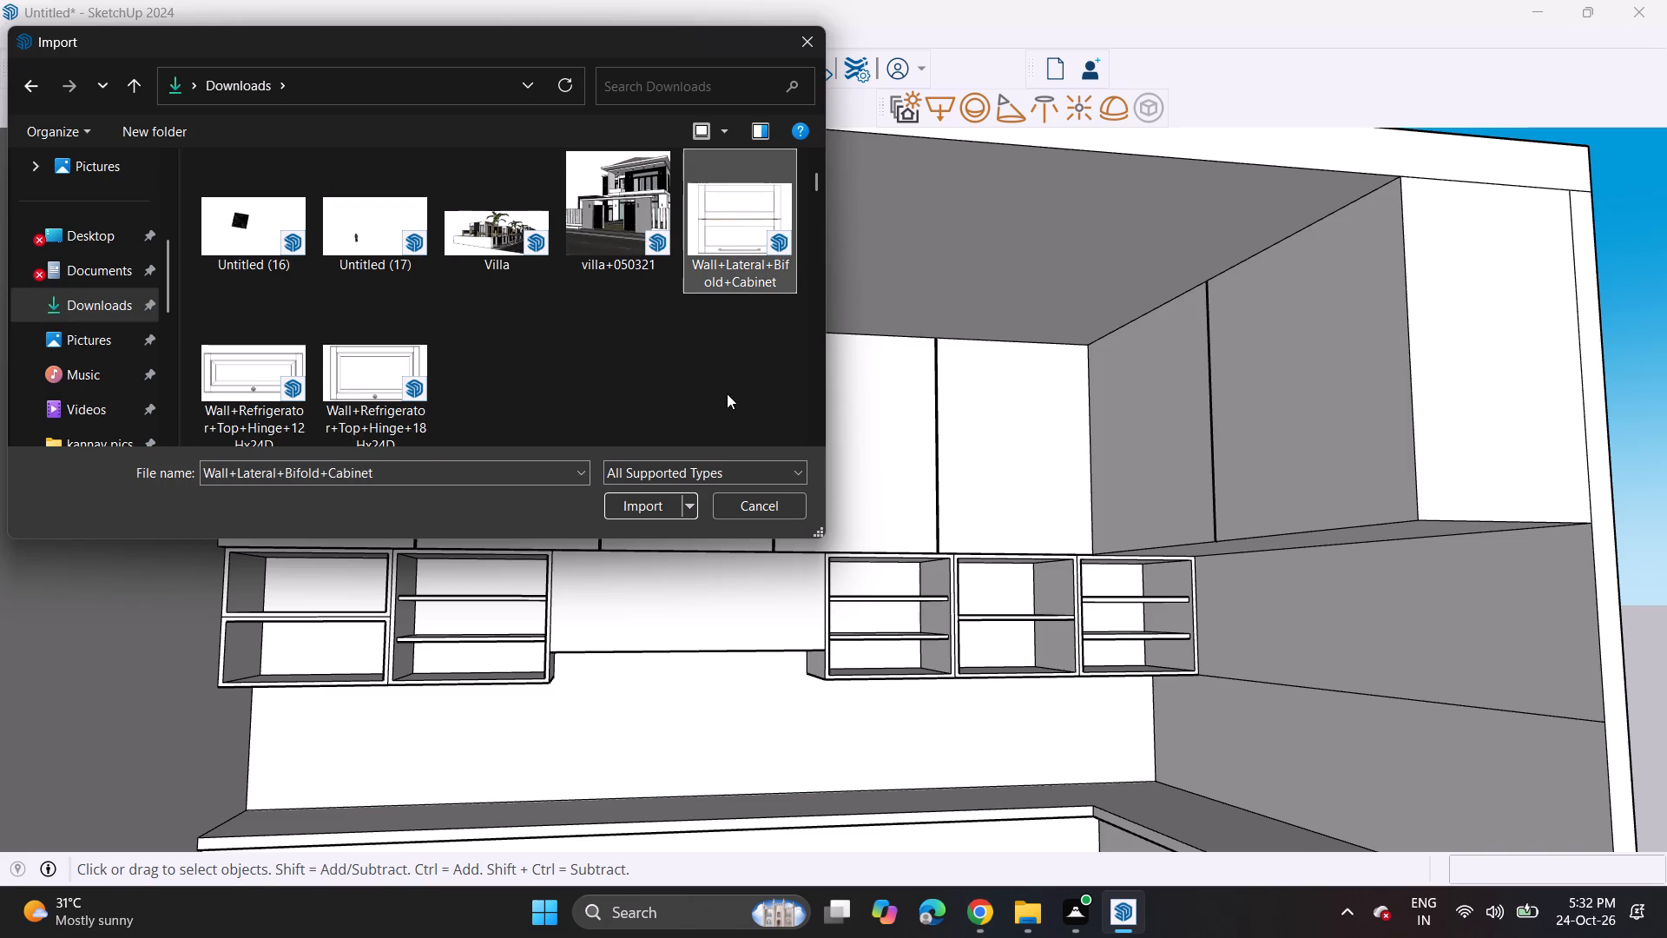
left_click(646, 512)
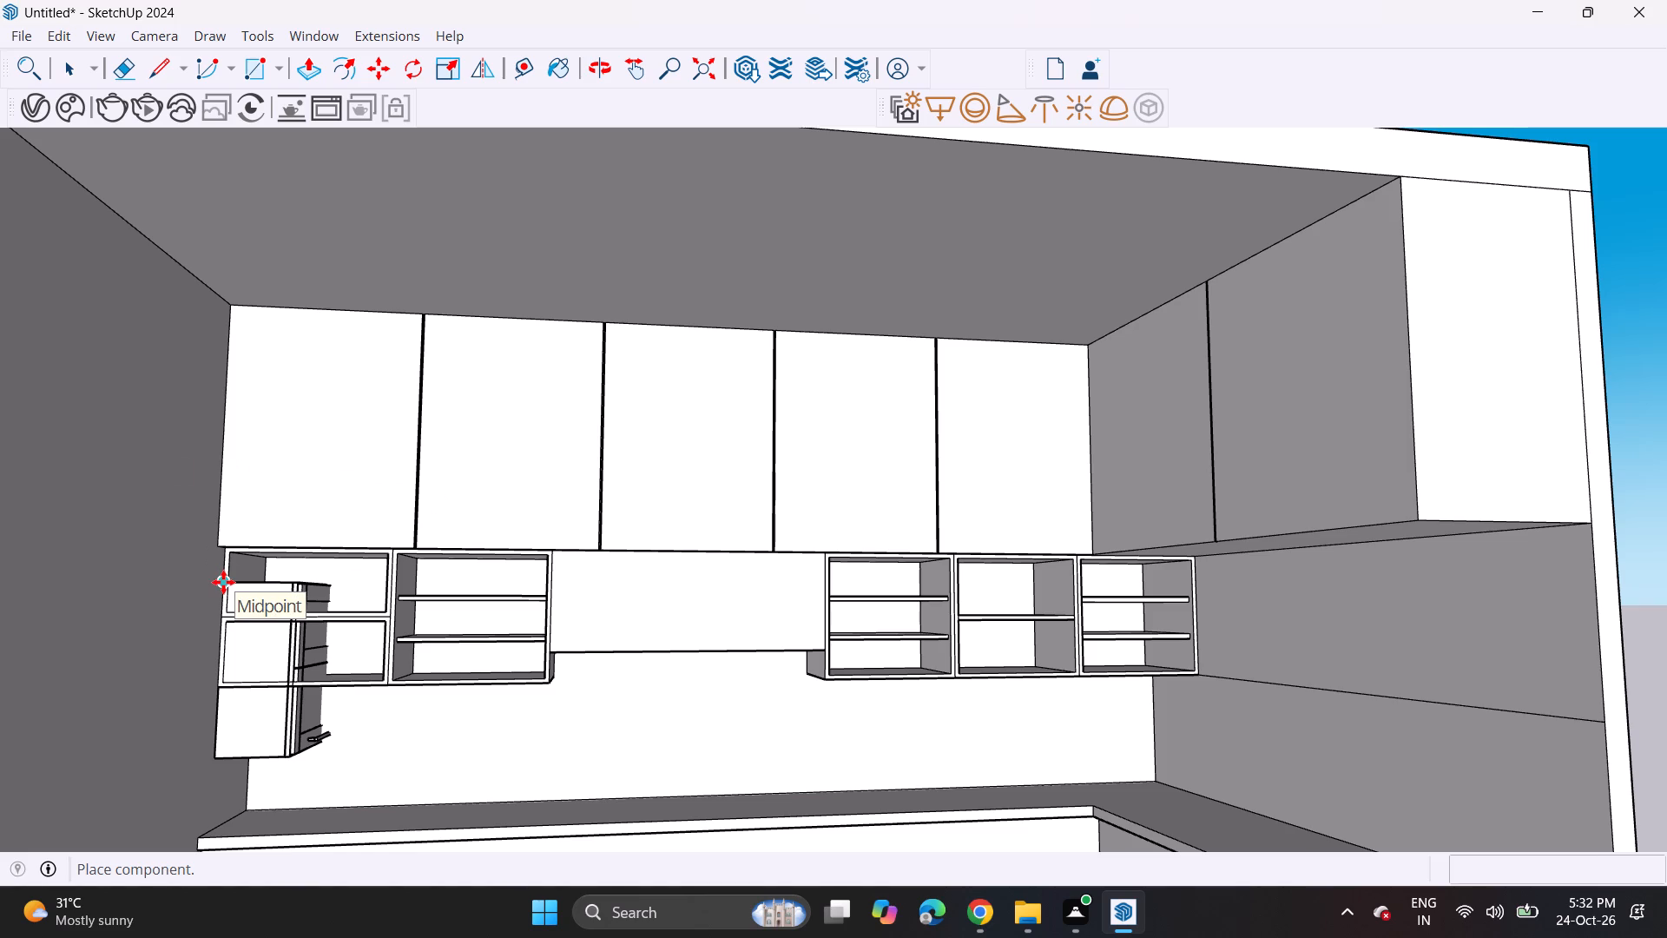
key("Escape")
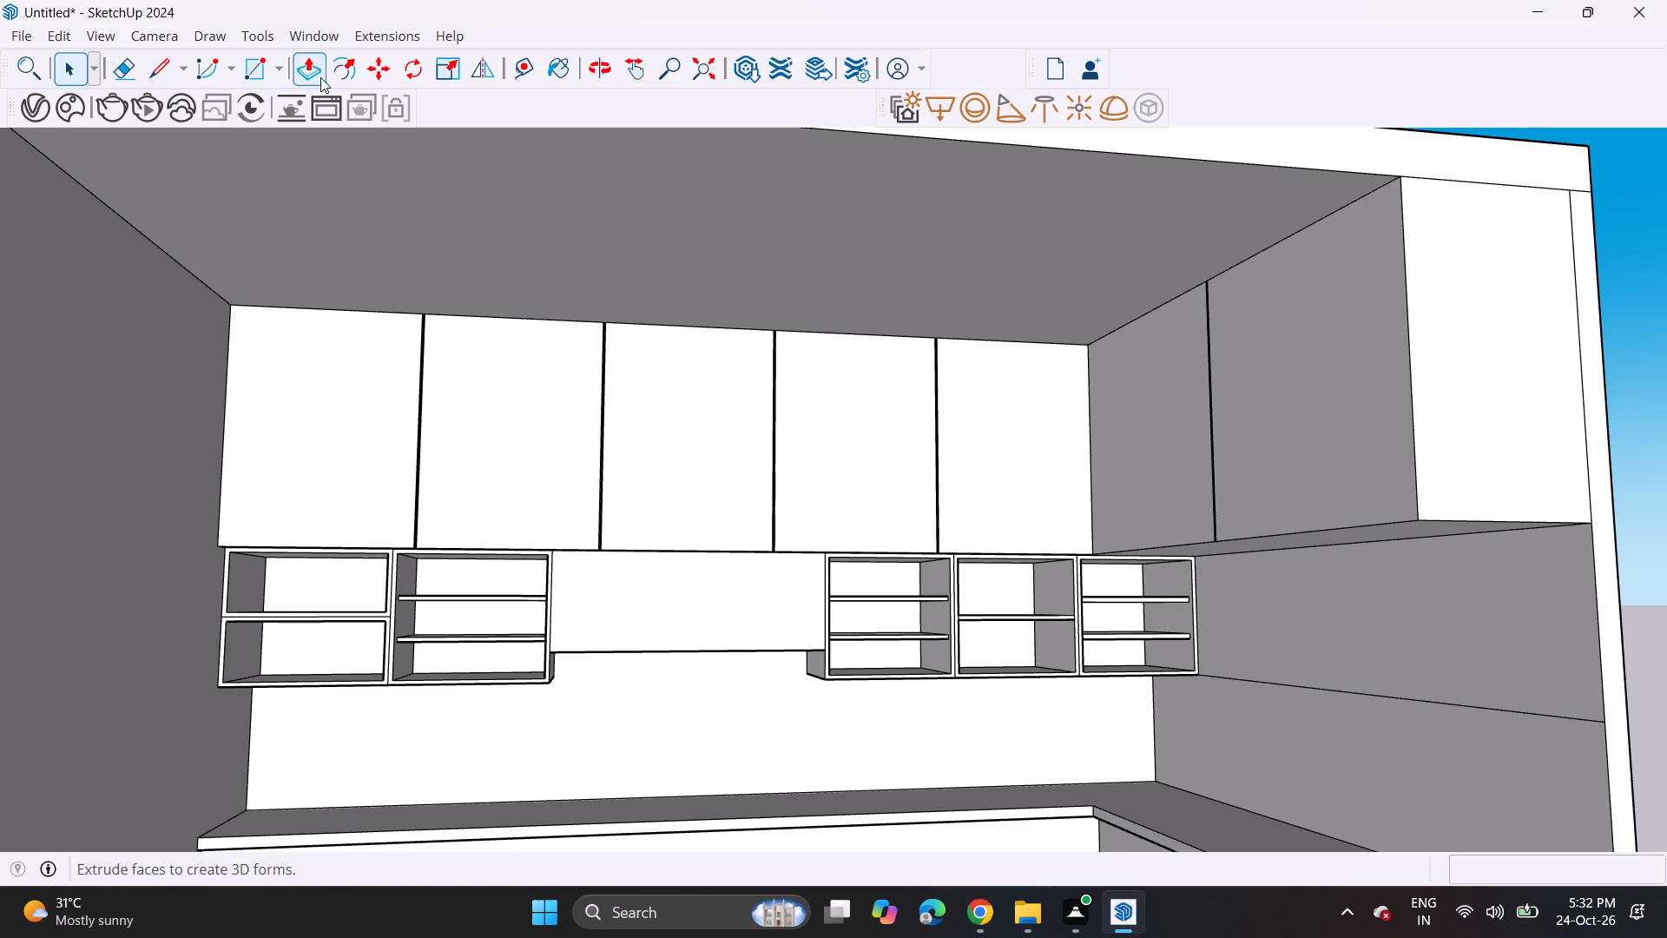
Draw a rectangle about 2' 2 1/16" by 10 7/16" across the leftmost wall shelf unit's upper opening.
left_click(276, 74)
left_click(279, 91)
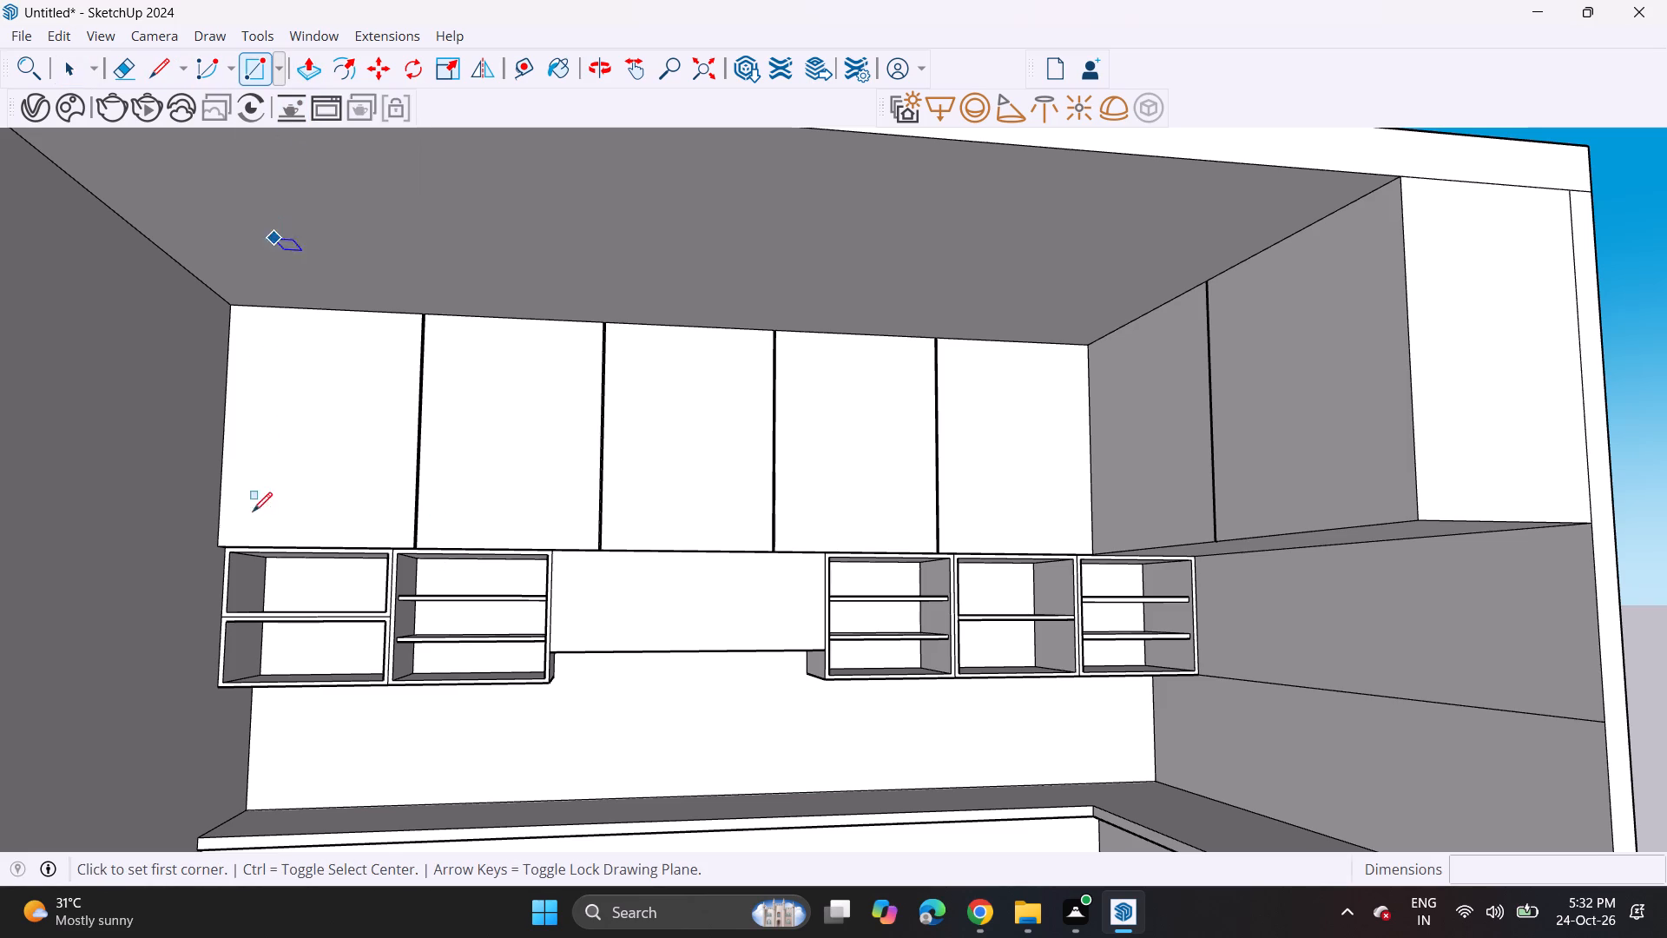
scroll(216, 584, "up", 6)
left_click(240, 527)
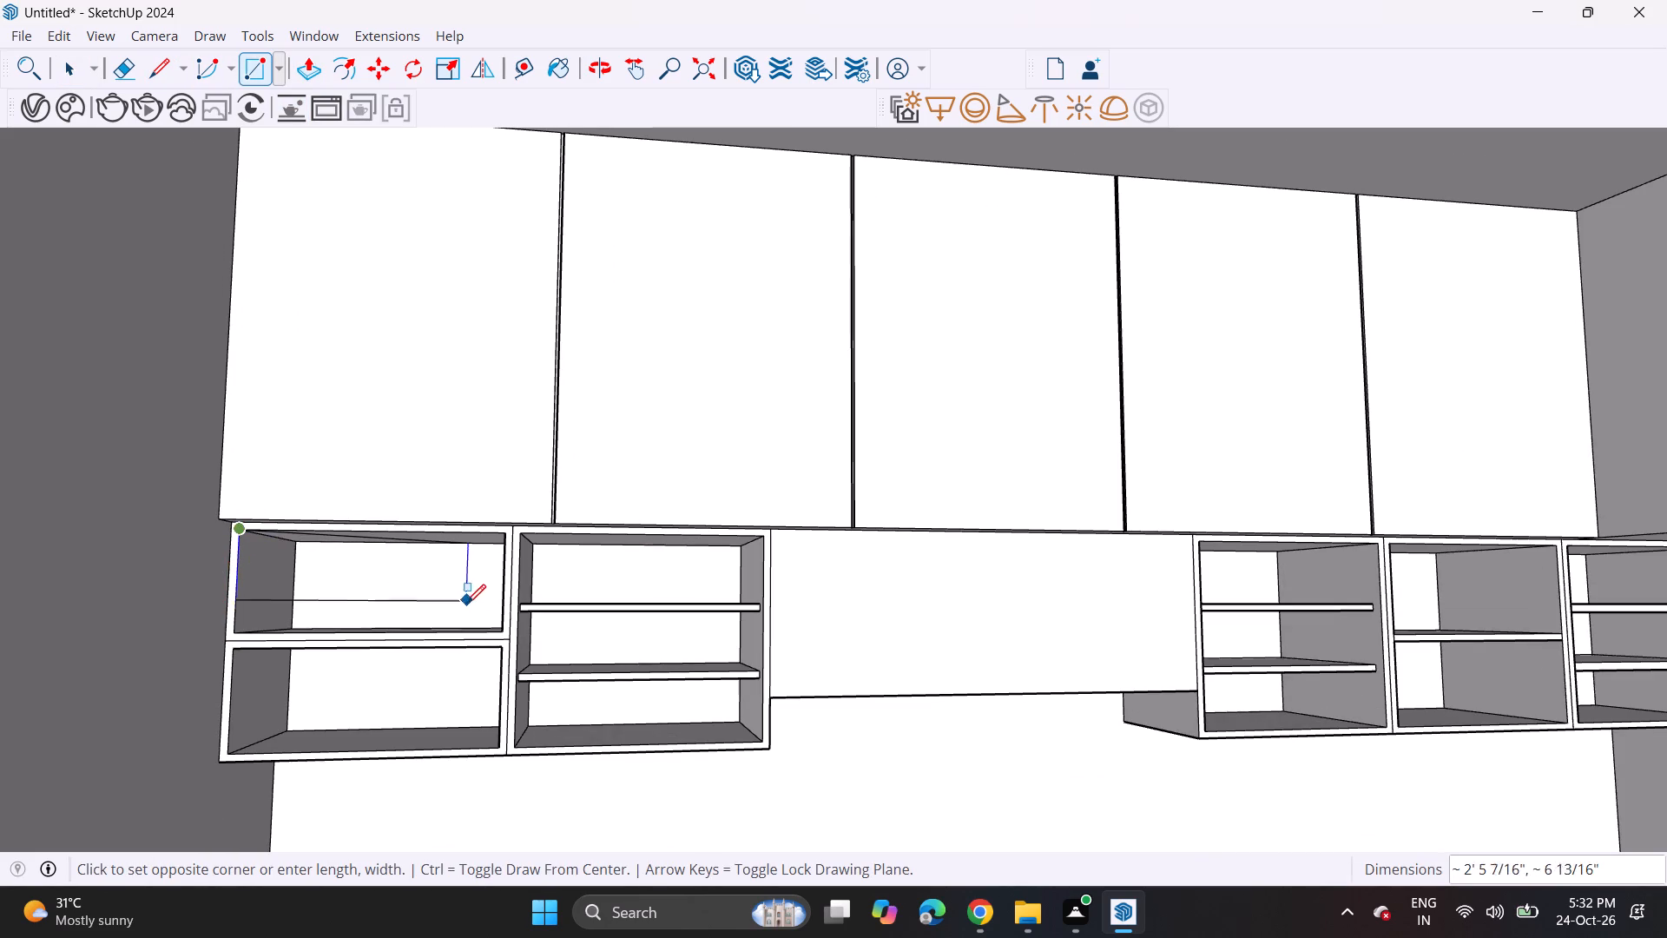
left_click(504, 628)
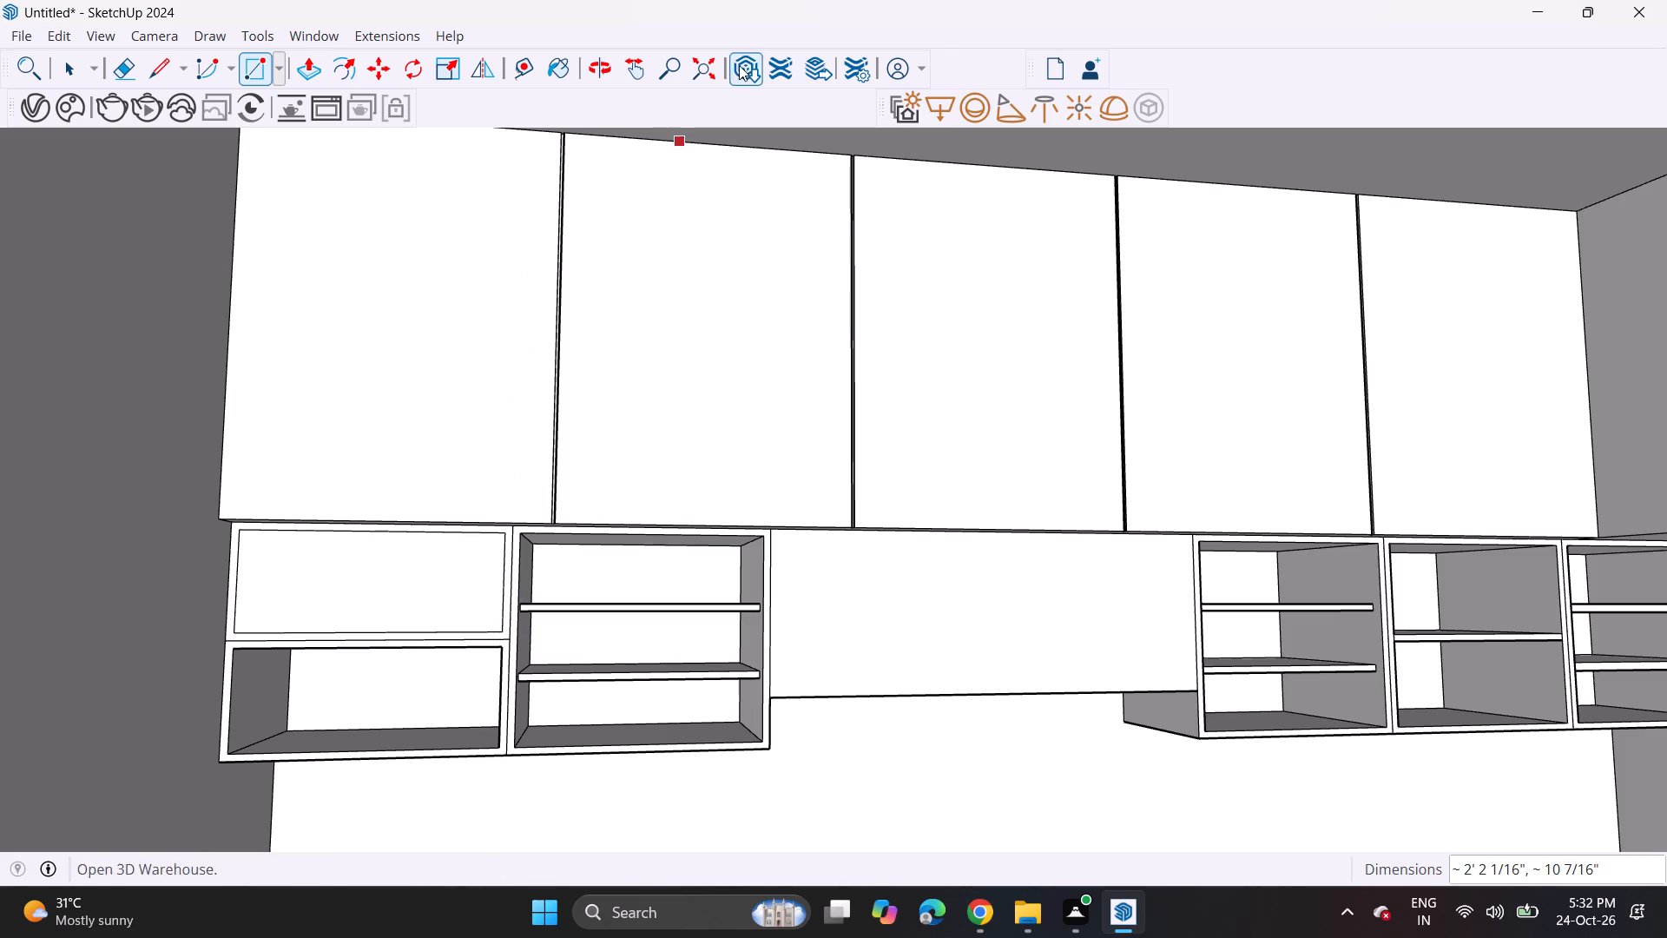
Create a new tray containing only Materials, and close the Manage Trays dialog and the Default Tray.
left_click(311, 38)
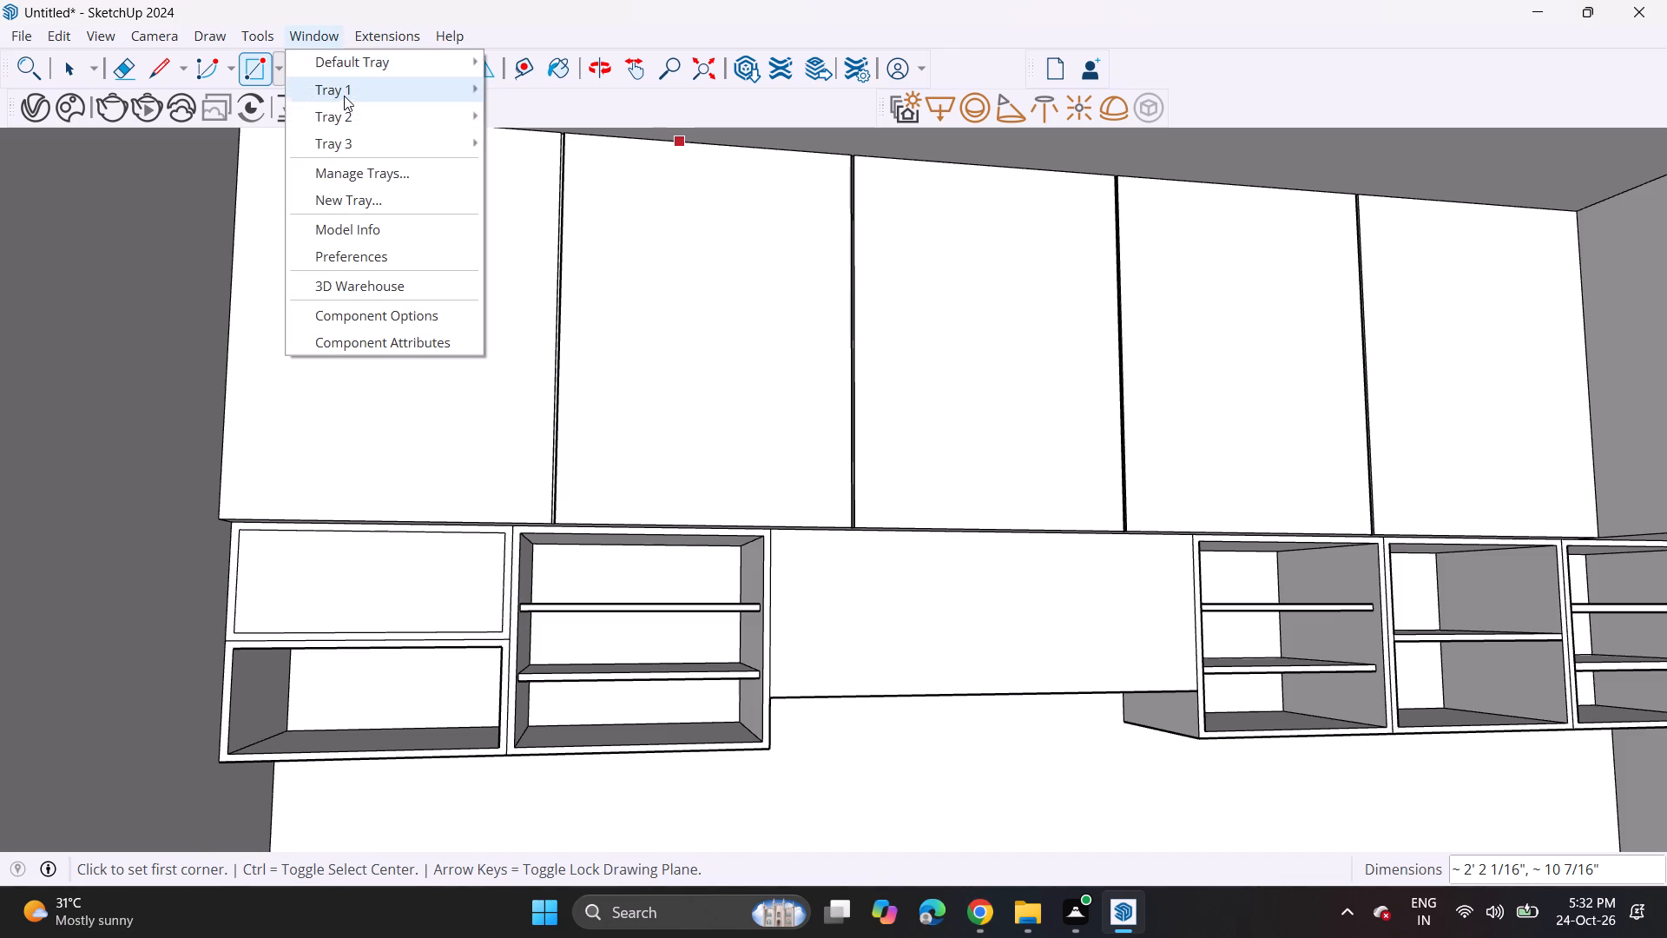
left_click(357, 62)
left_click(556, 56)
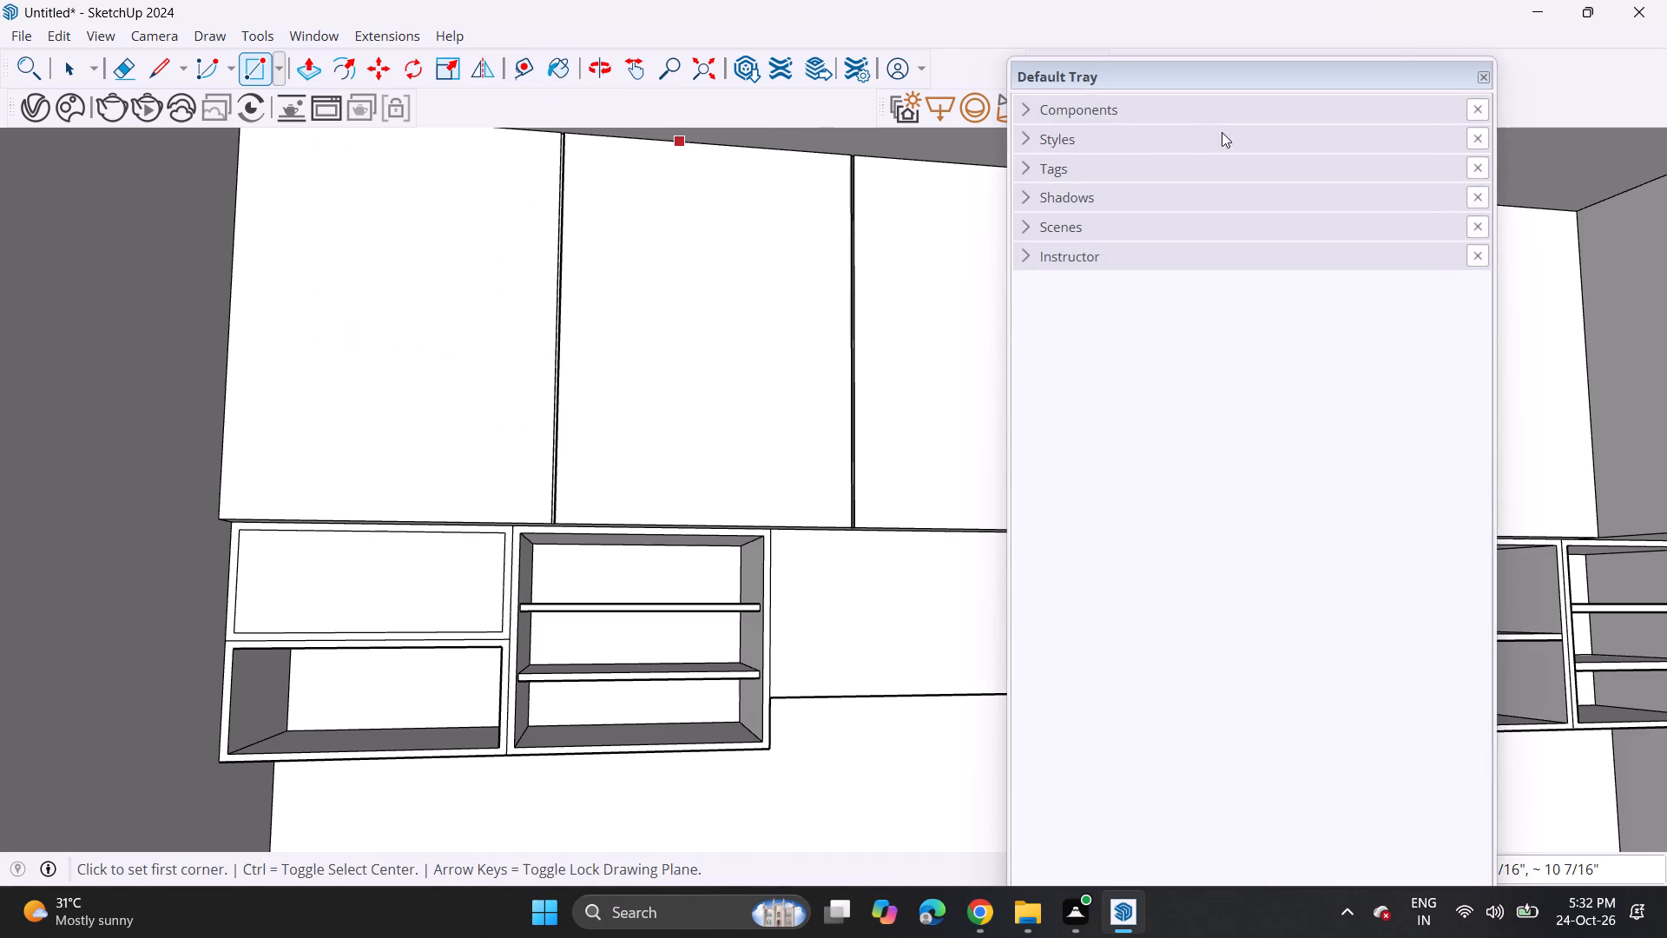
left_click(327, 39)
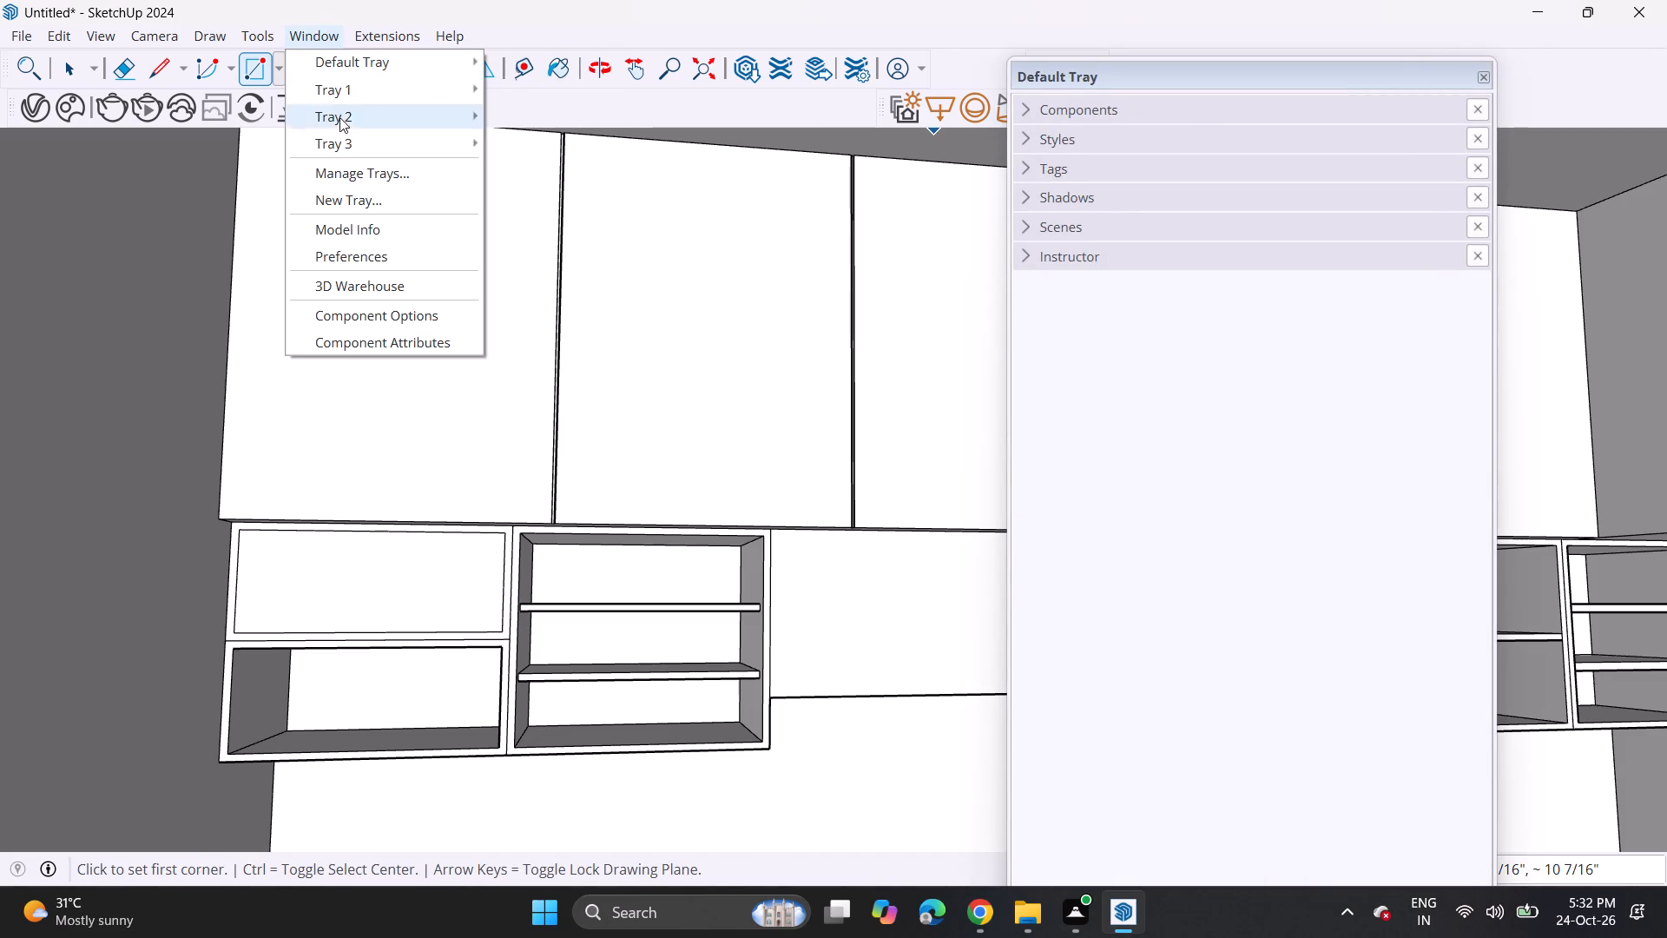
left_click(351, 172)
left_click(955, 281)
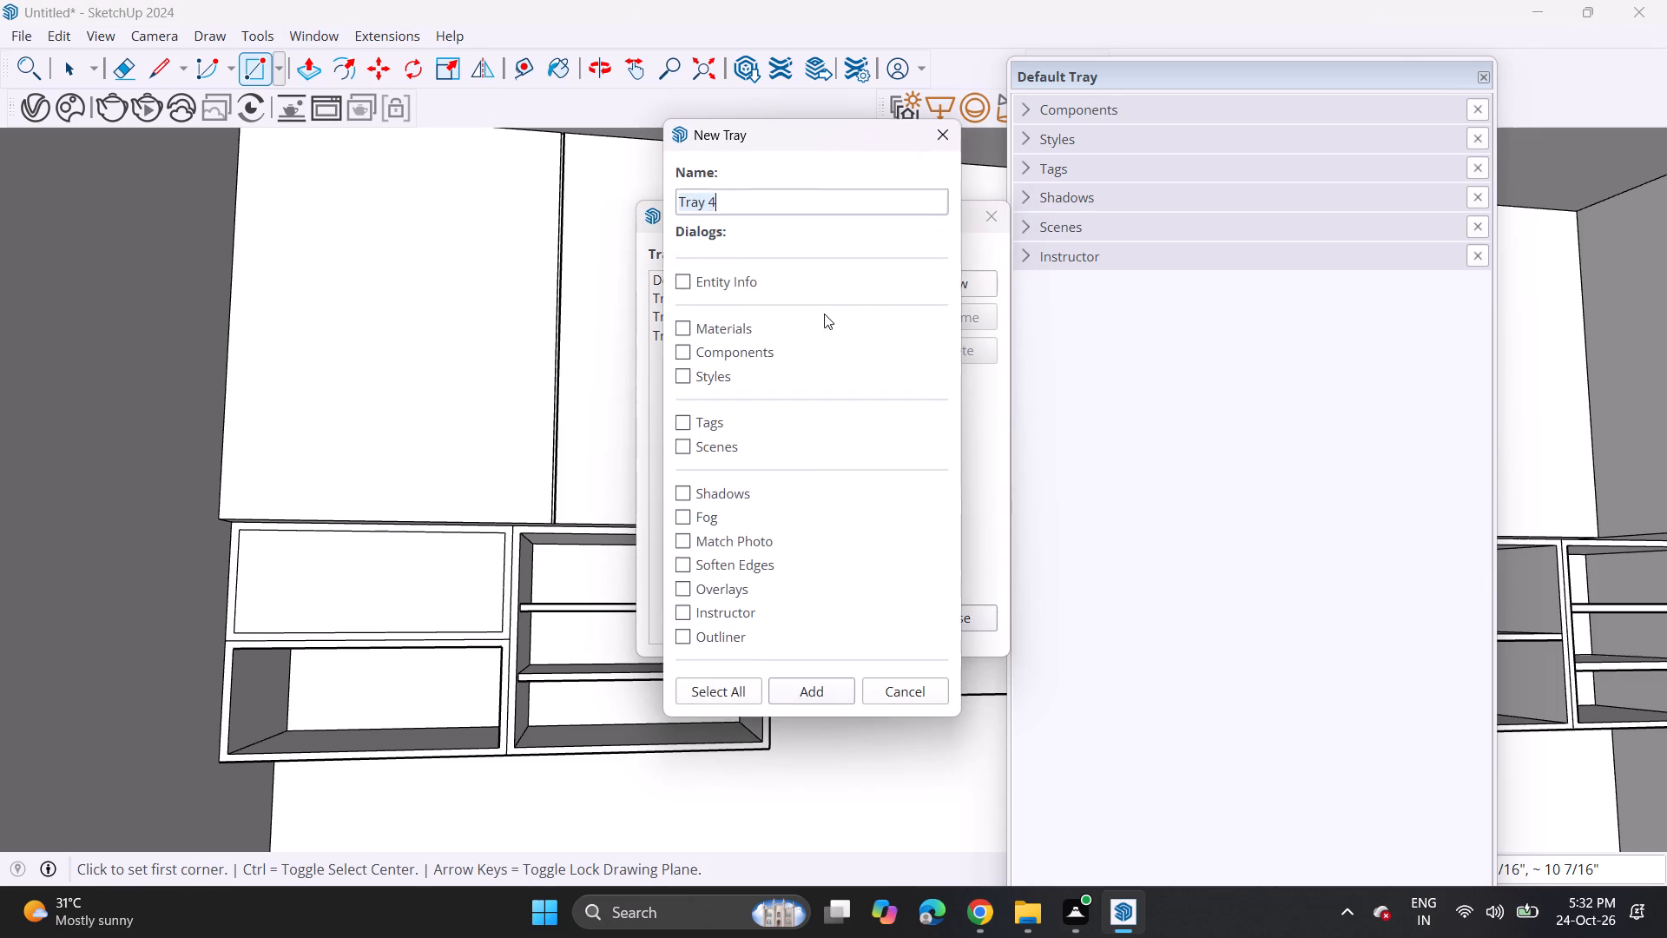
left_click(725, 329)
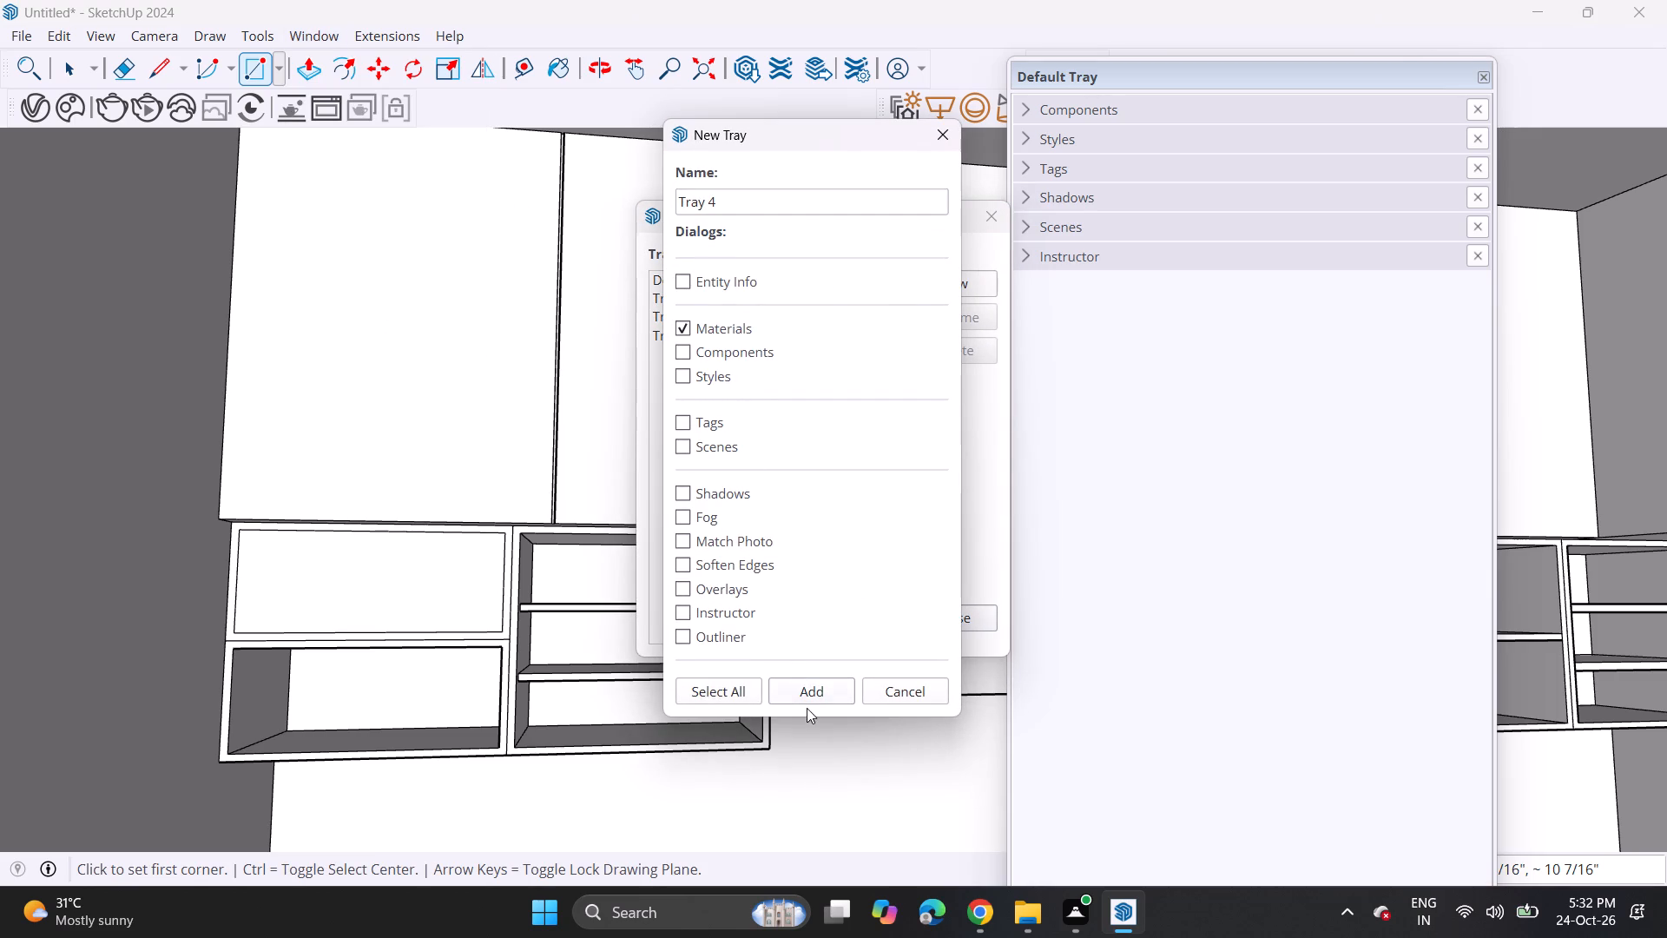
left_click(806, 688)
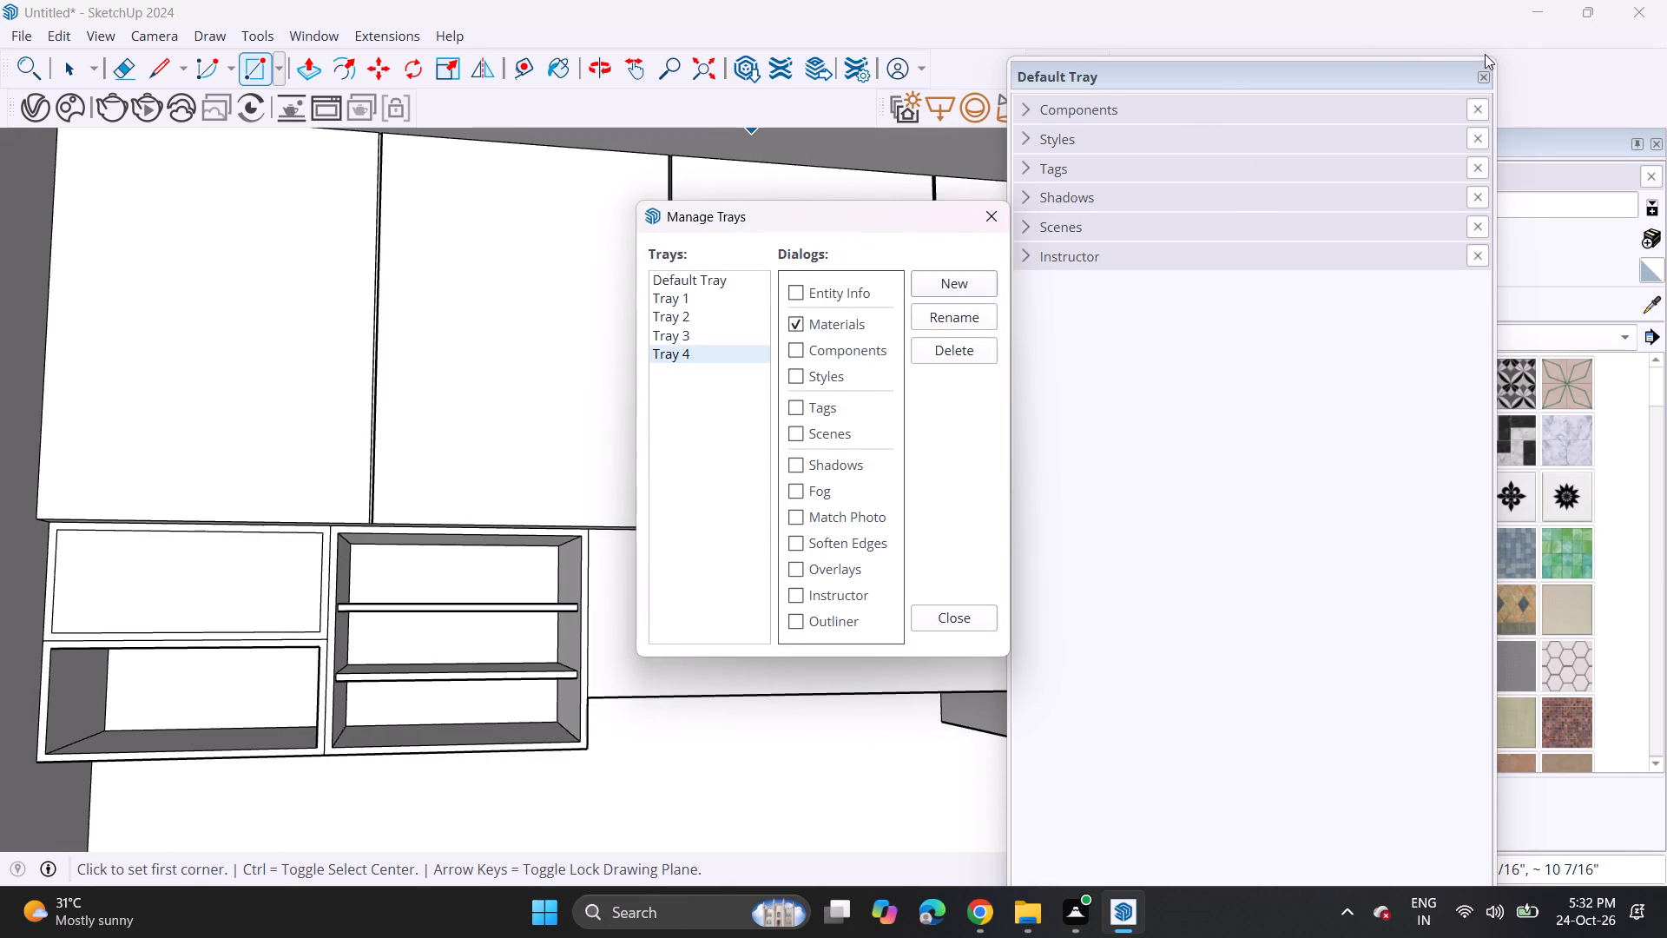
left_click(1482, 69)
left_click(1482, 79)
left_click(1486, 70)
left_click(1482, 75)
left_click(946, 616)
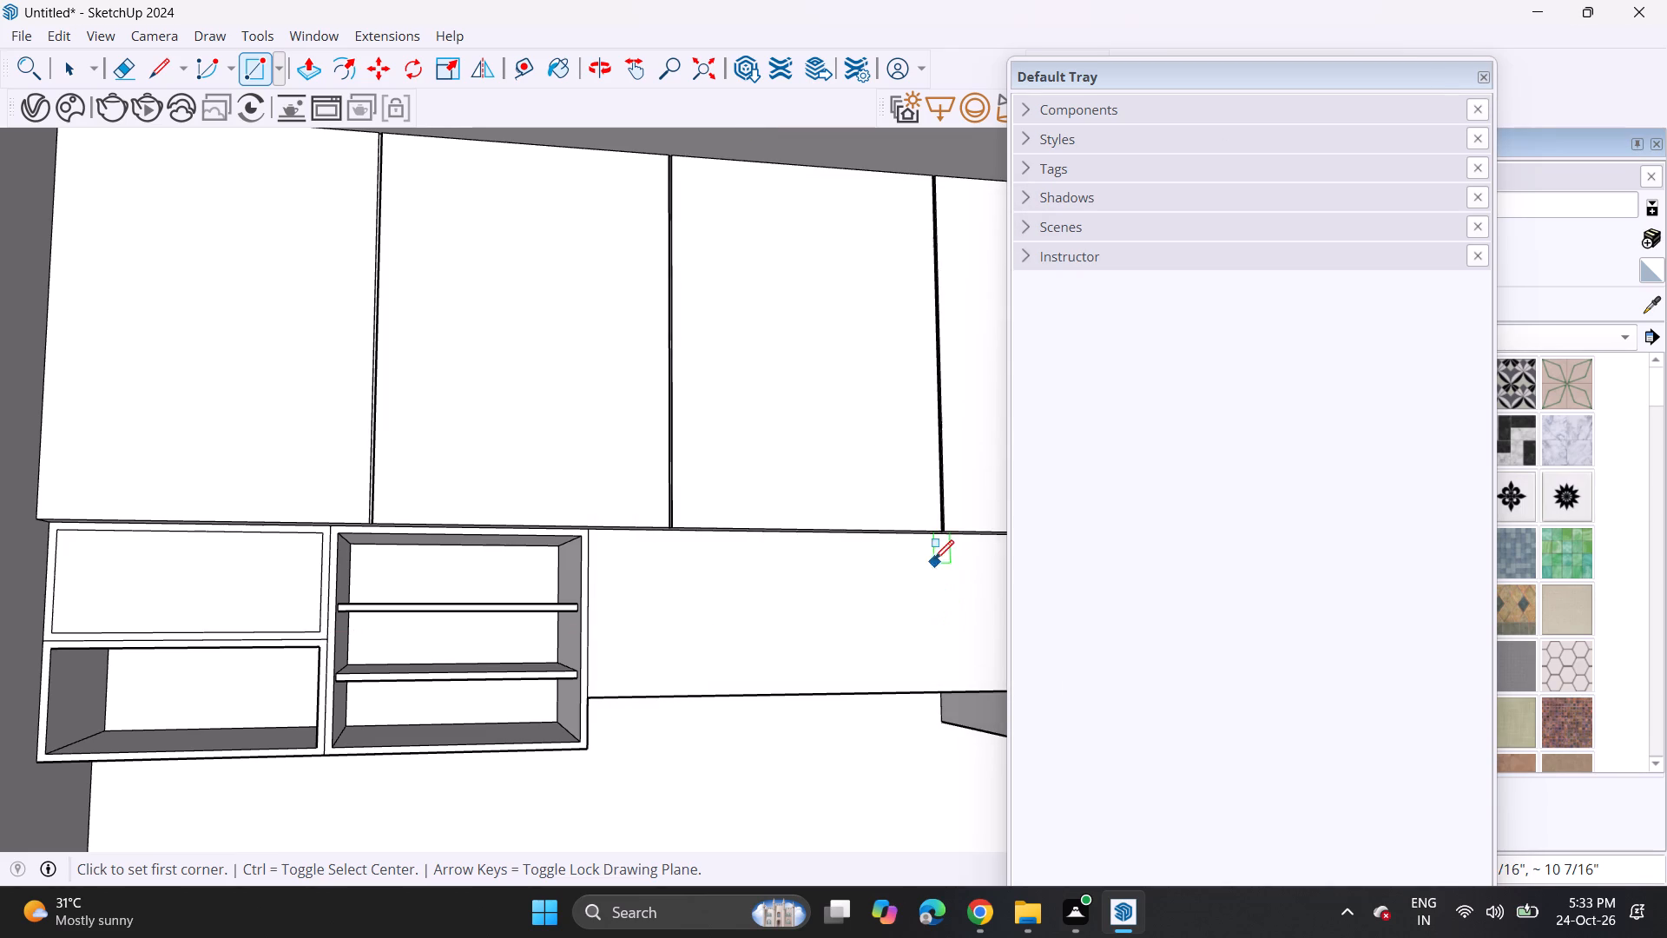
left_click(1489, 73)
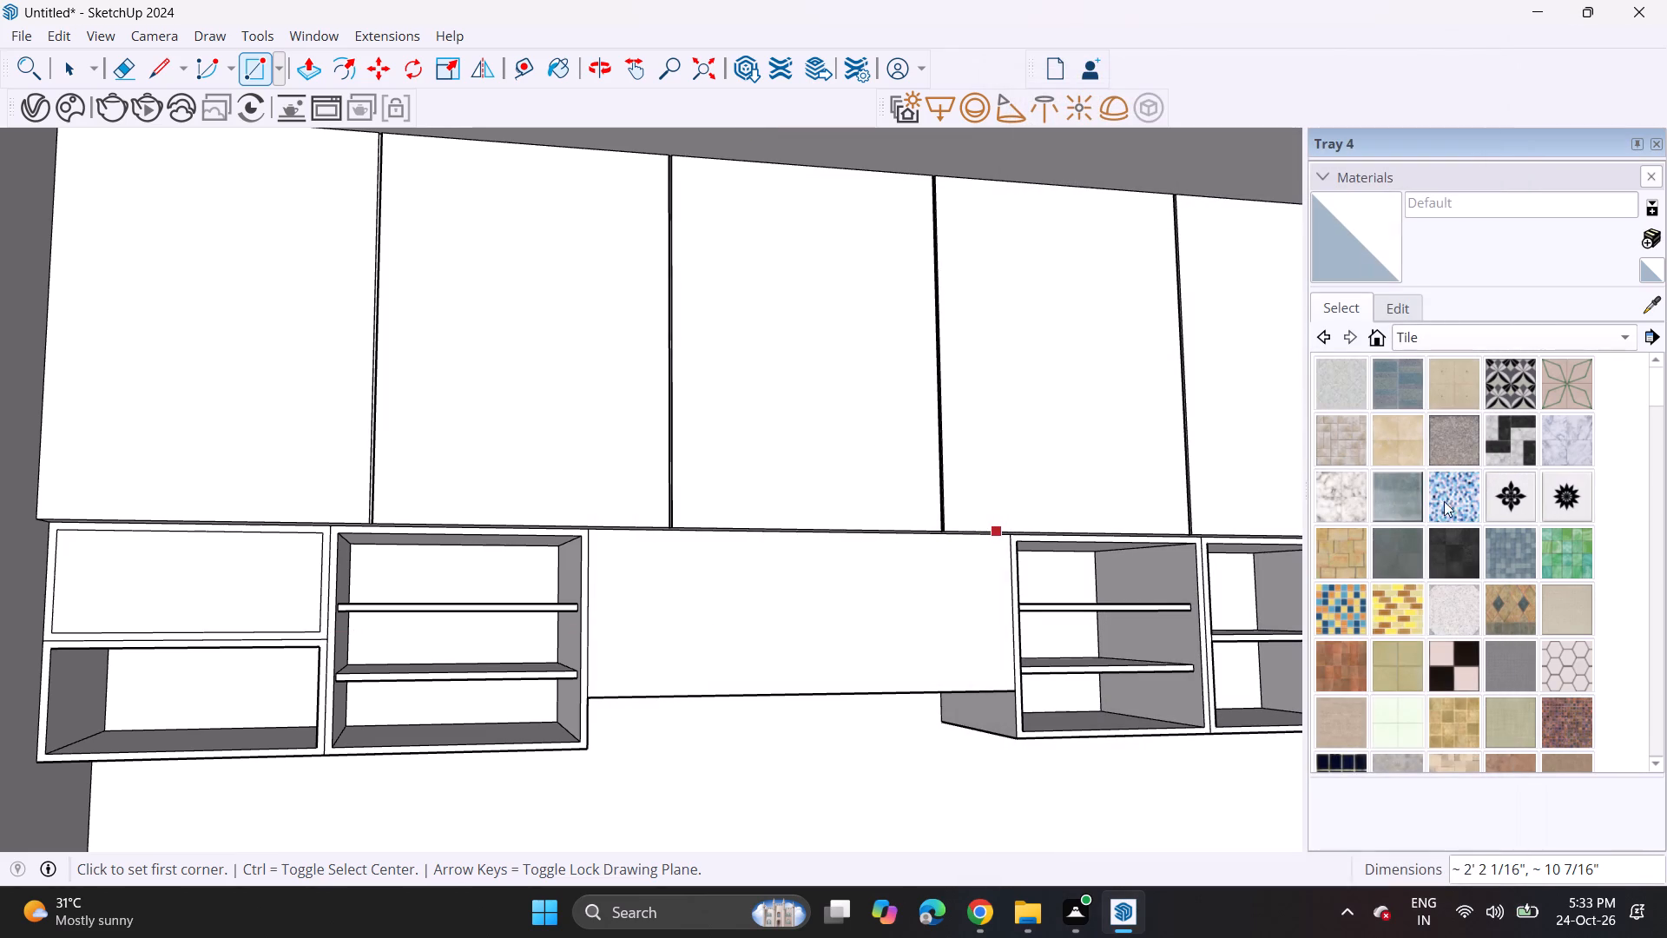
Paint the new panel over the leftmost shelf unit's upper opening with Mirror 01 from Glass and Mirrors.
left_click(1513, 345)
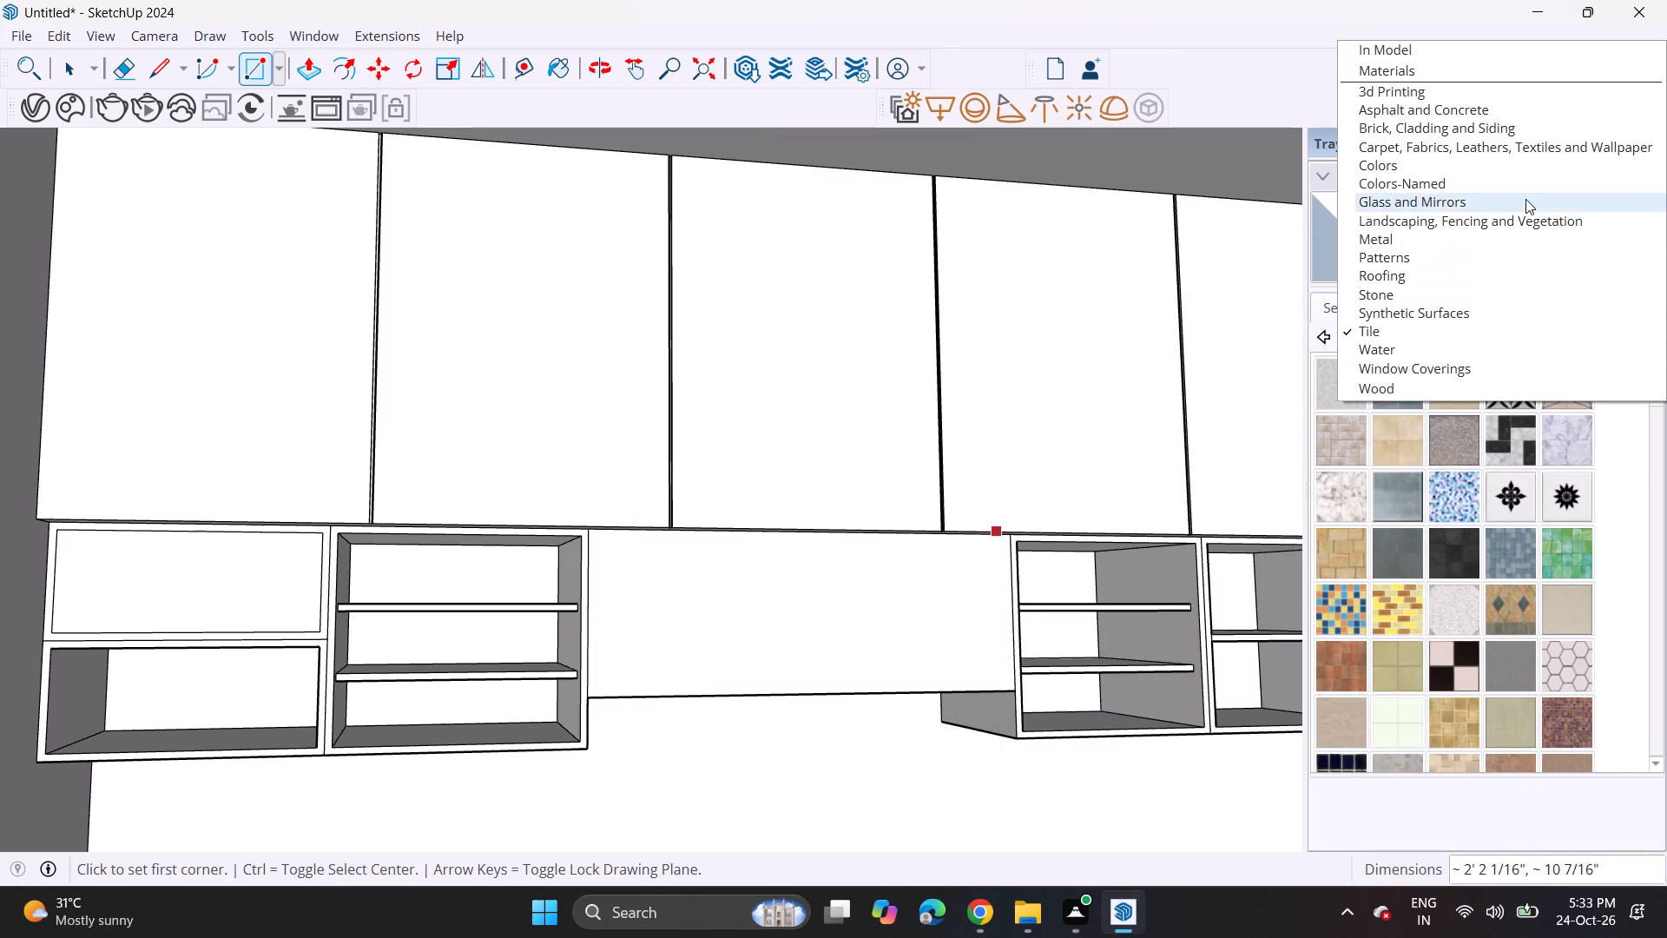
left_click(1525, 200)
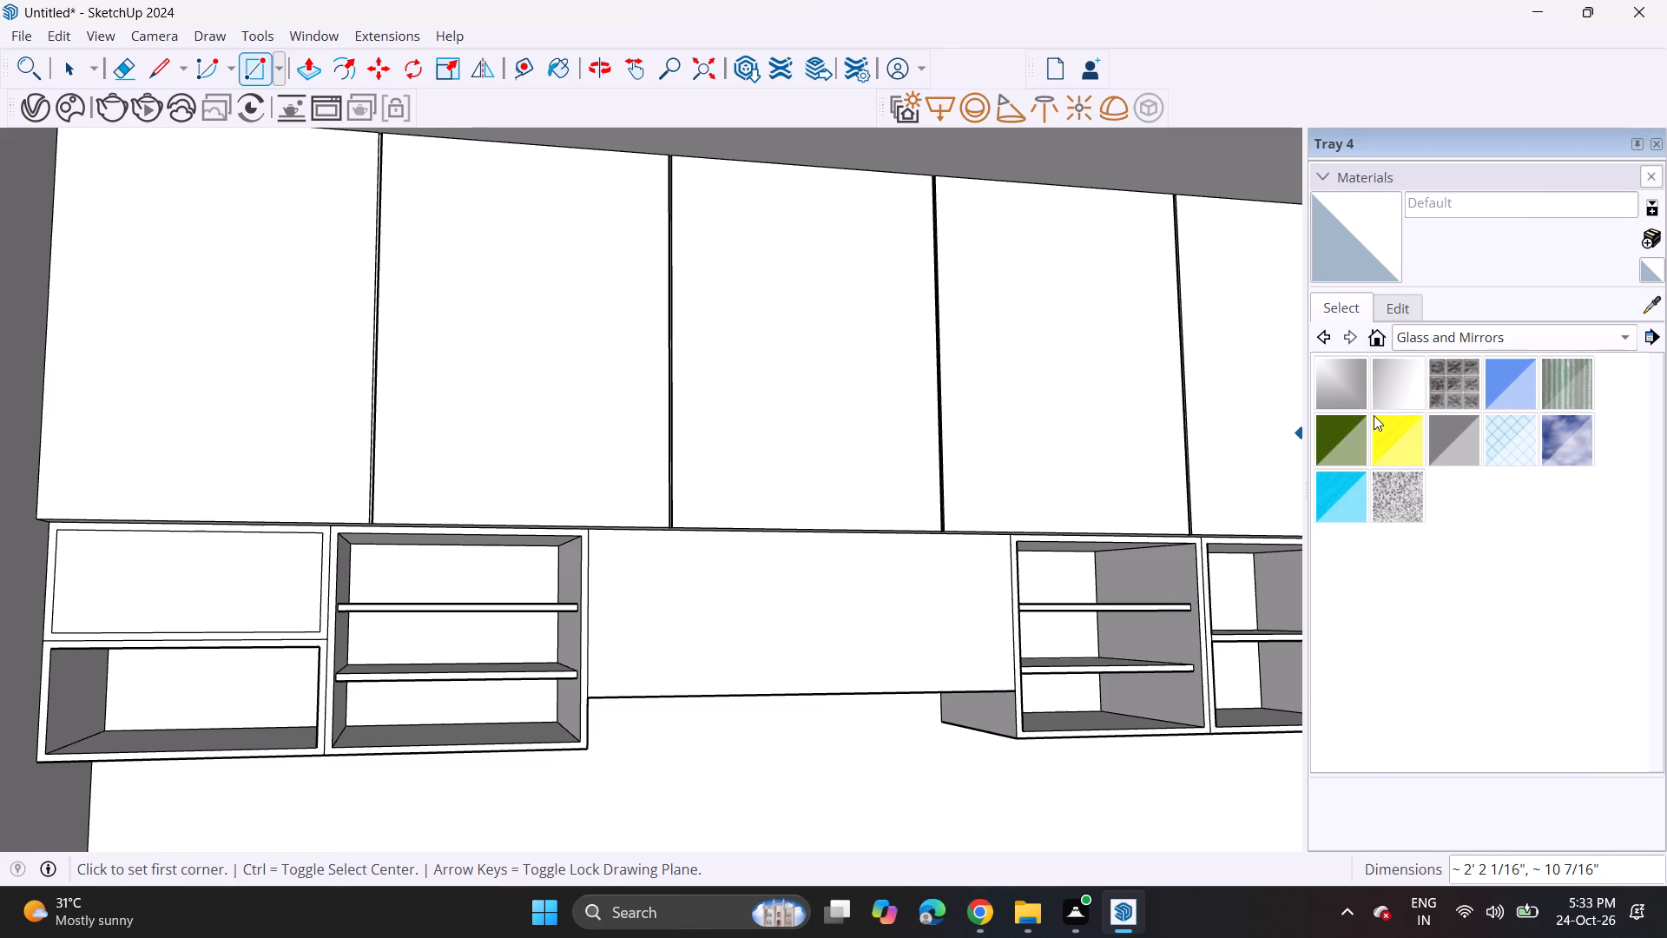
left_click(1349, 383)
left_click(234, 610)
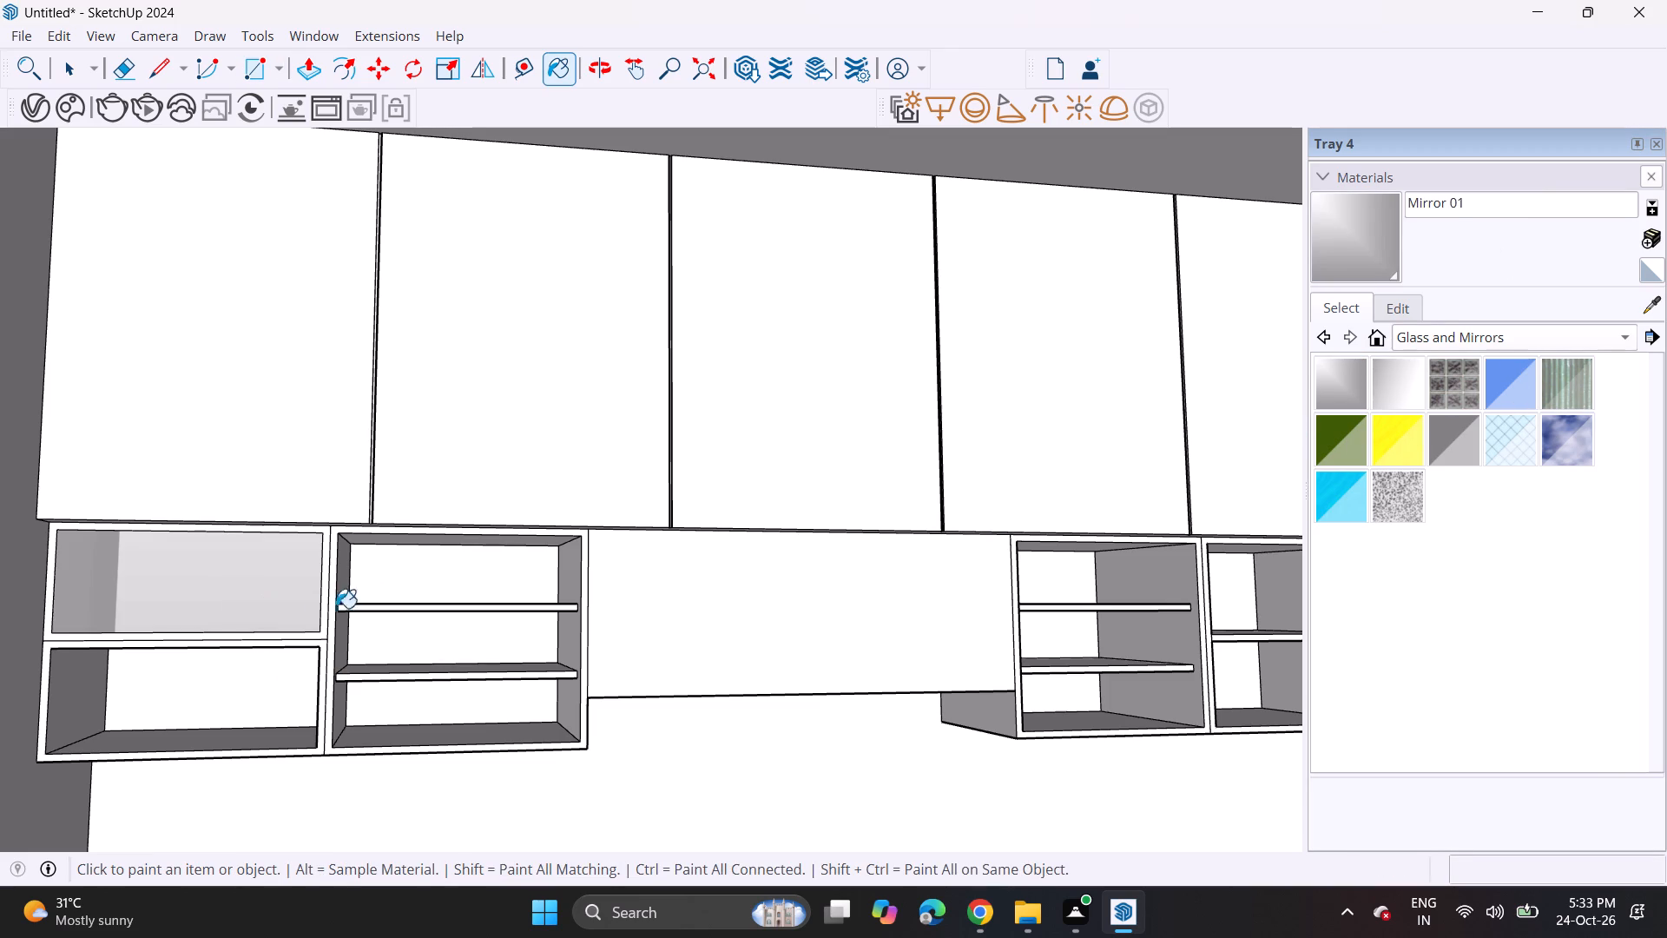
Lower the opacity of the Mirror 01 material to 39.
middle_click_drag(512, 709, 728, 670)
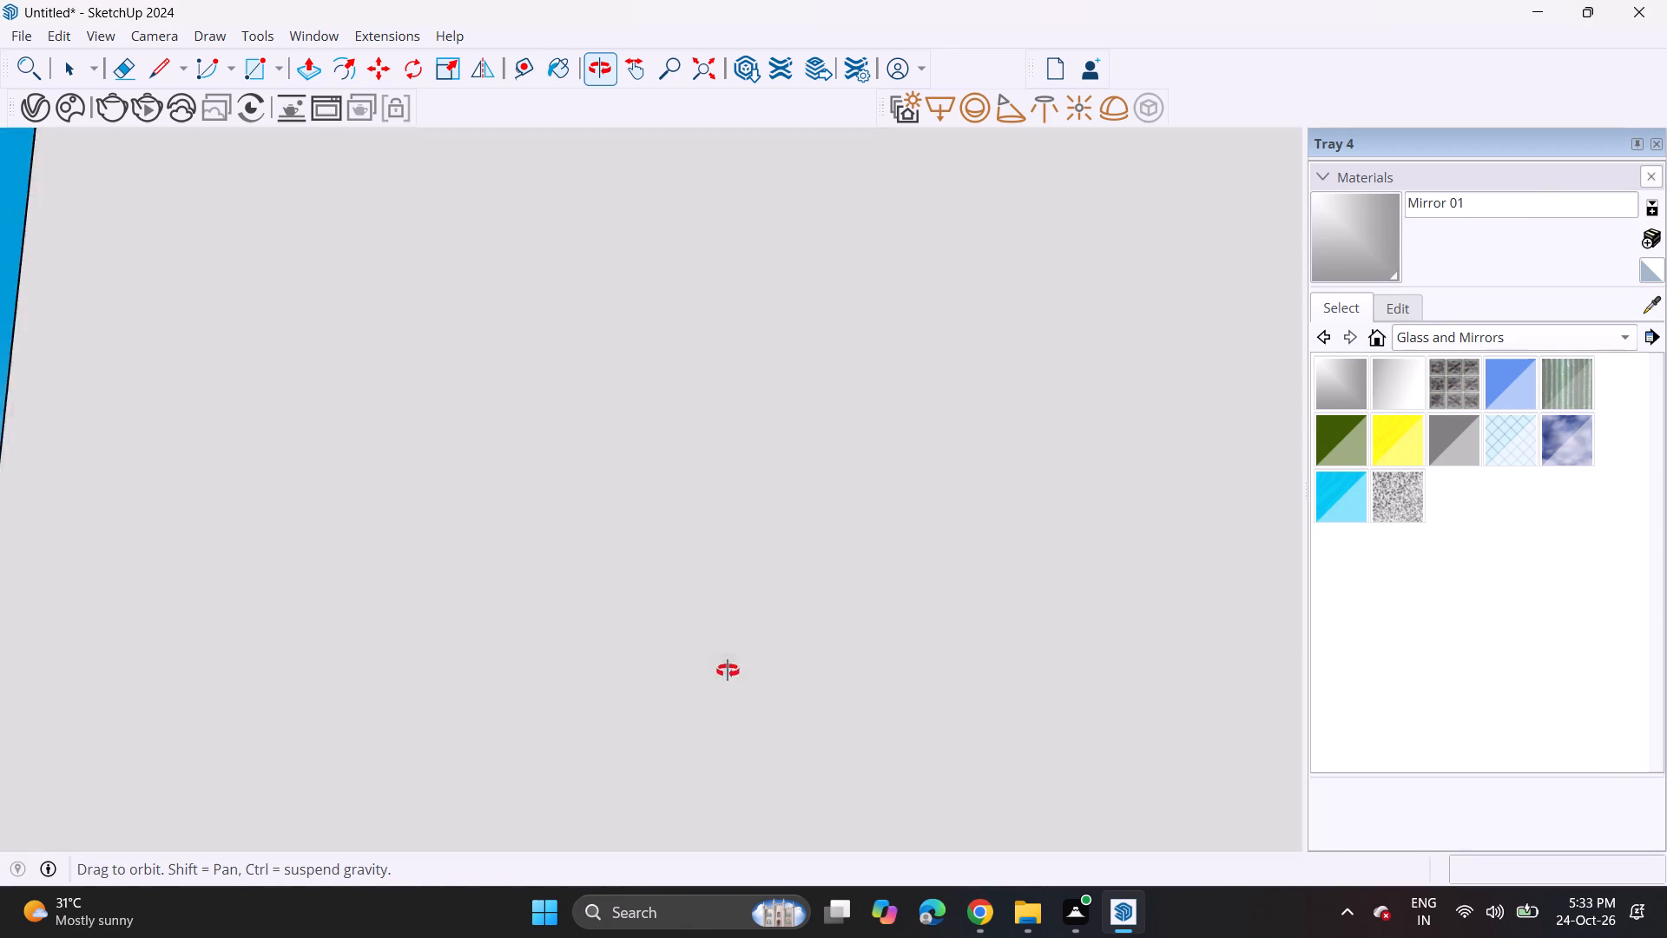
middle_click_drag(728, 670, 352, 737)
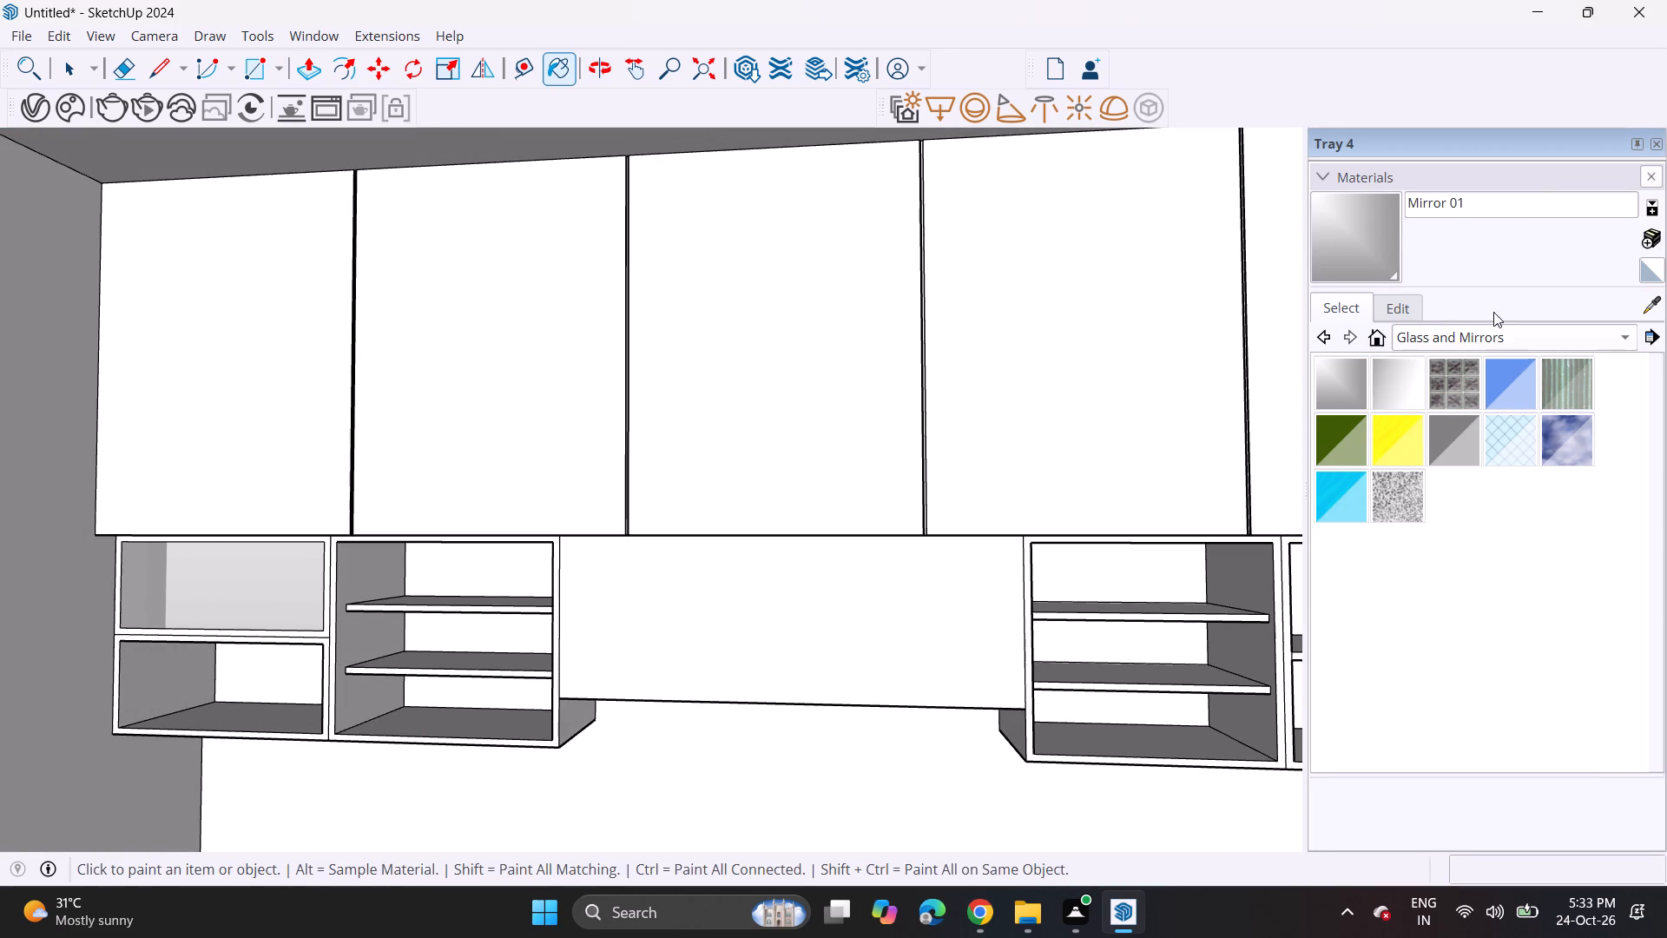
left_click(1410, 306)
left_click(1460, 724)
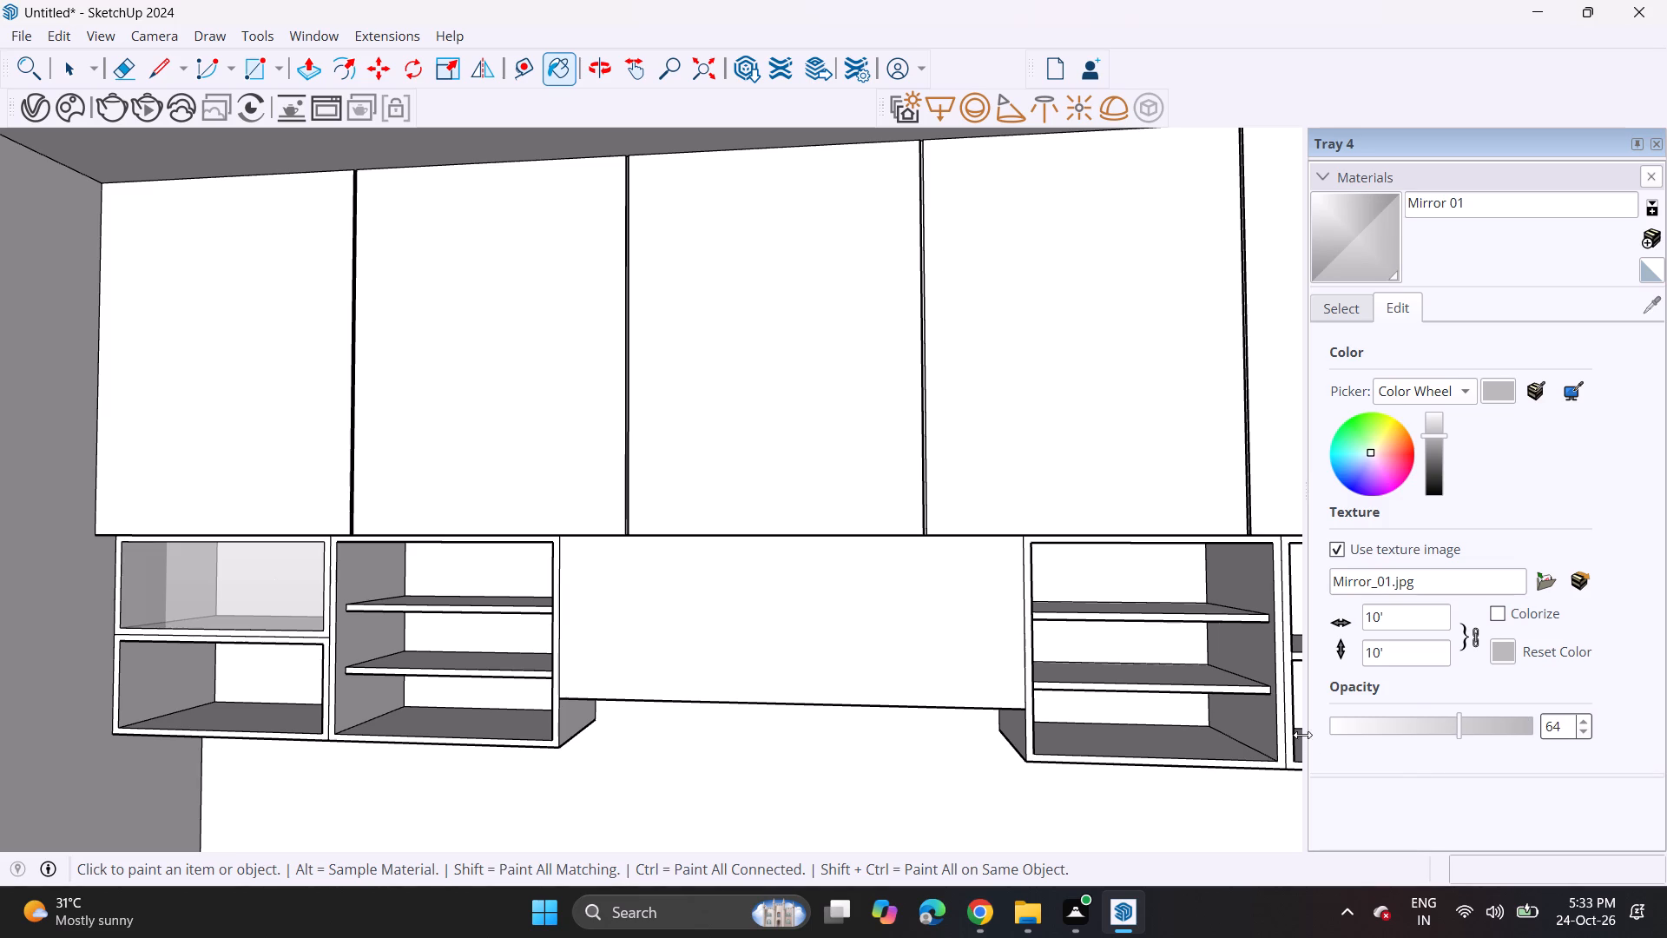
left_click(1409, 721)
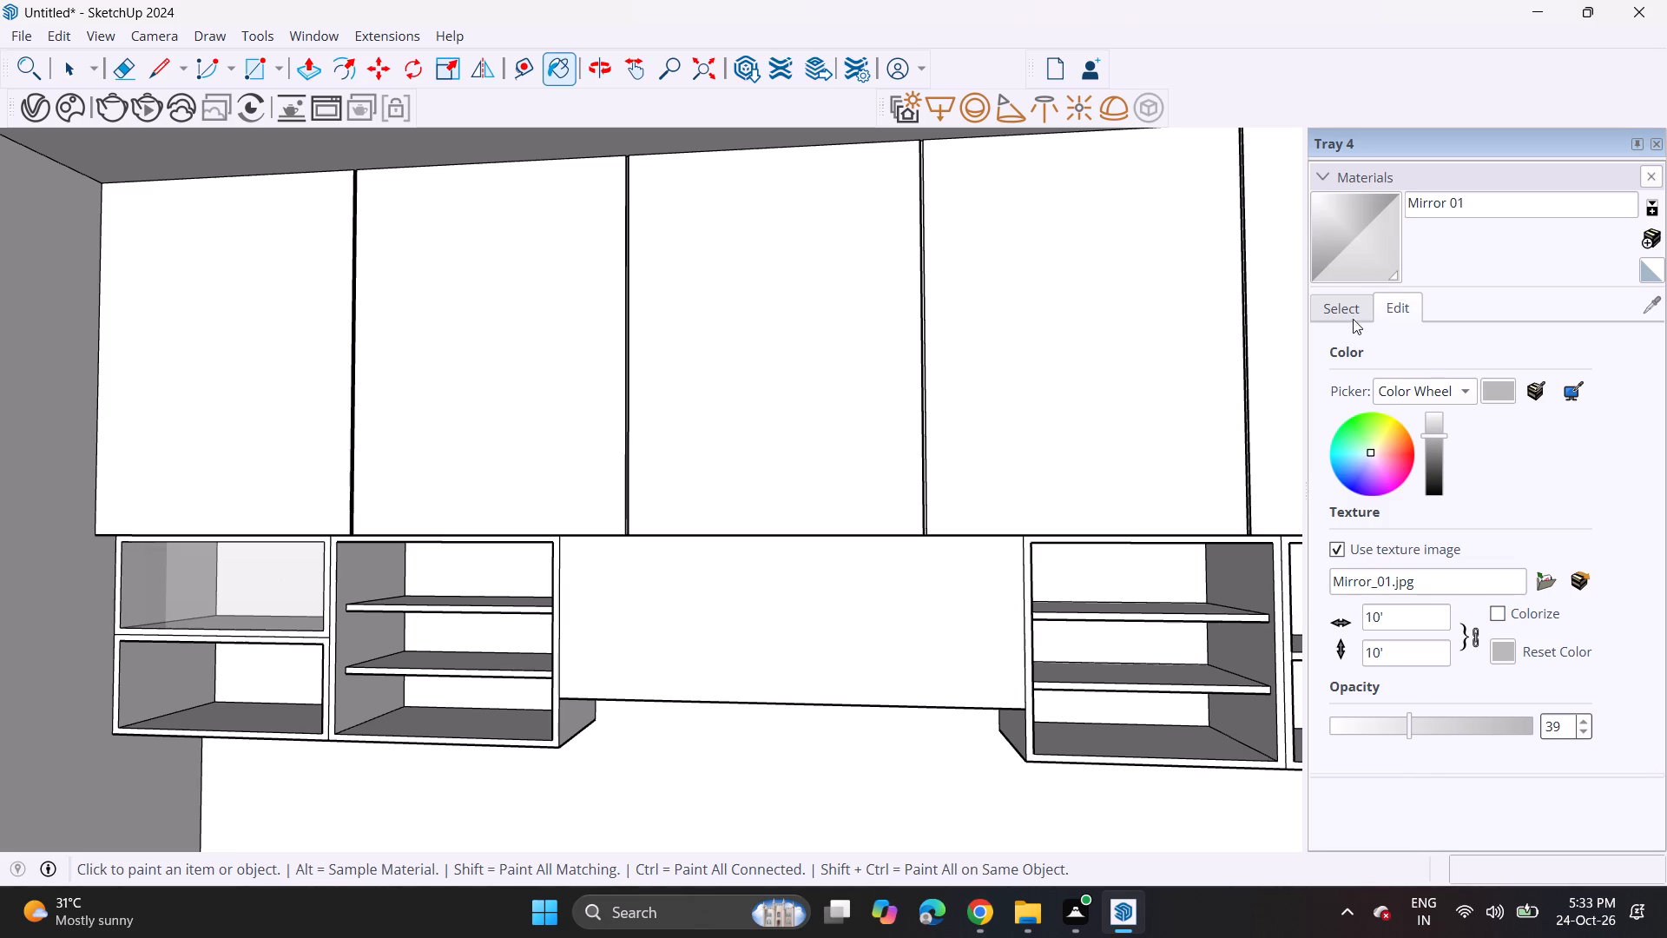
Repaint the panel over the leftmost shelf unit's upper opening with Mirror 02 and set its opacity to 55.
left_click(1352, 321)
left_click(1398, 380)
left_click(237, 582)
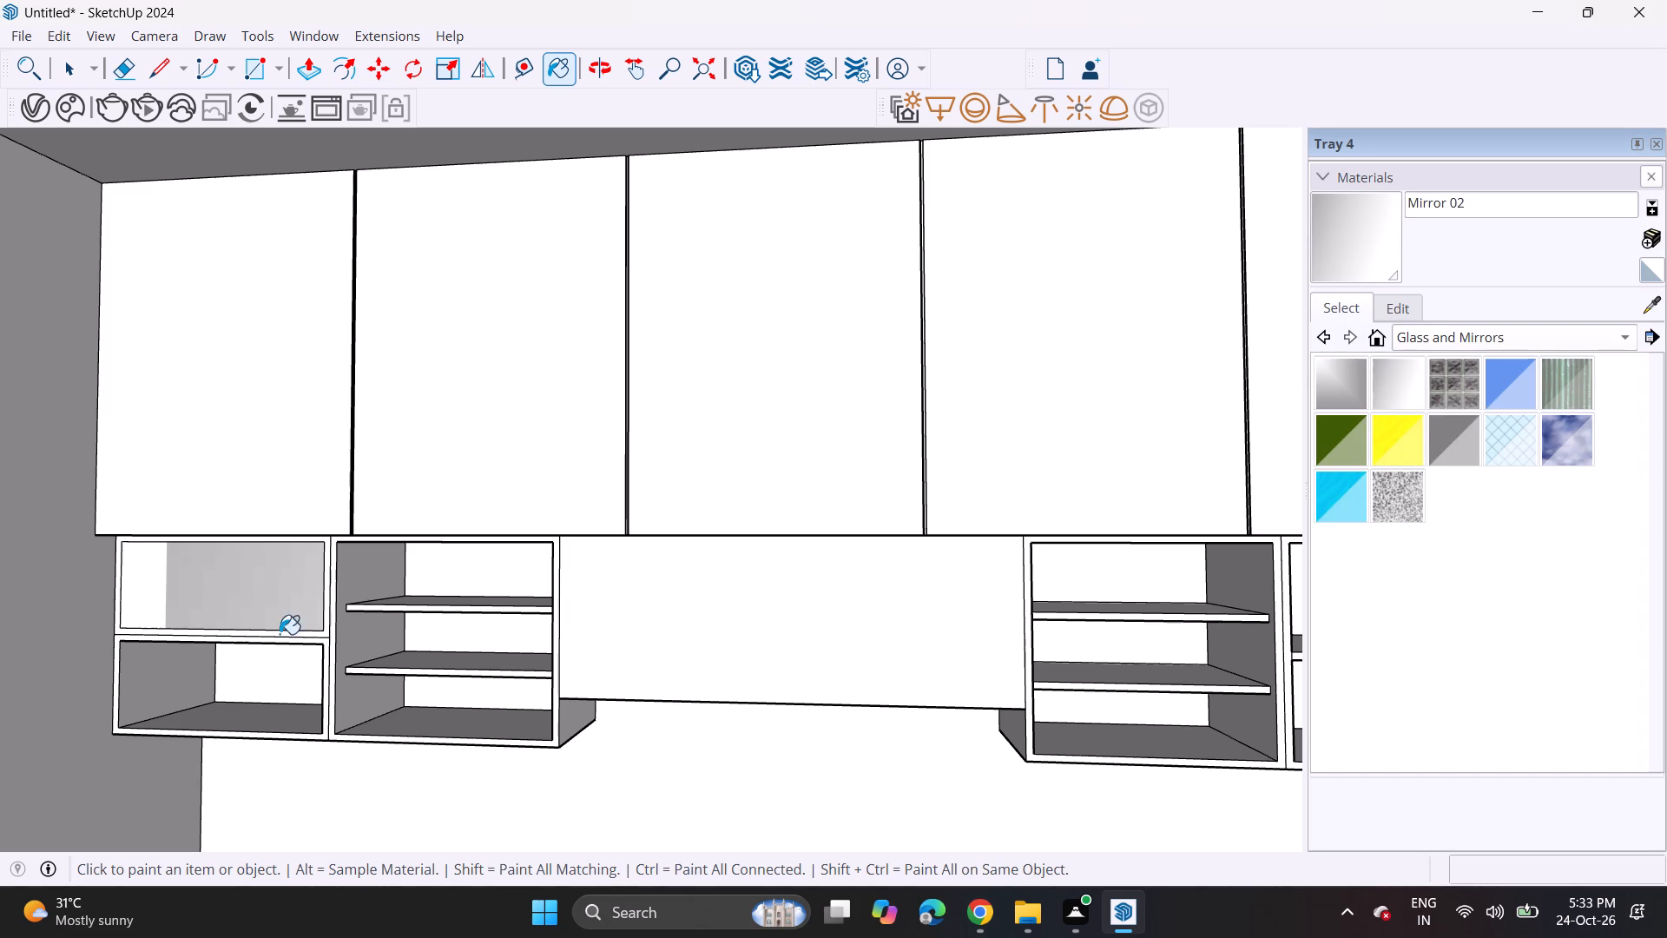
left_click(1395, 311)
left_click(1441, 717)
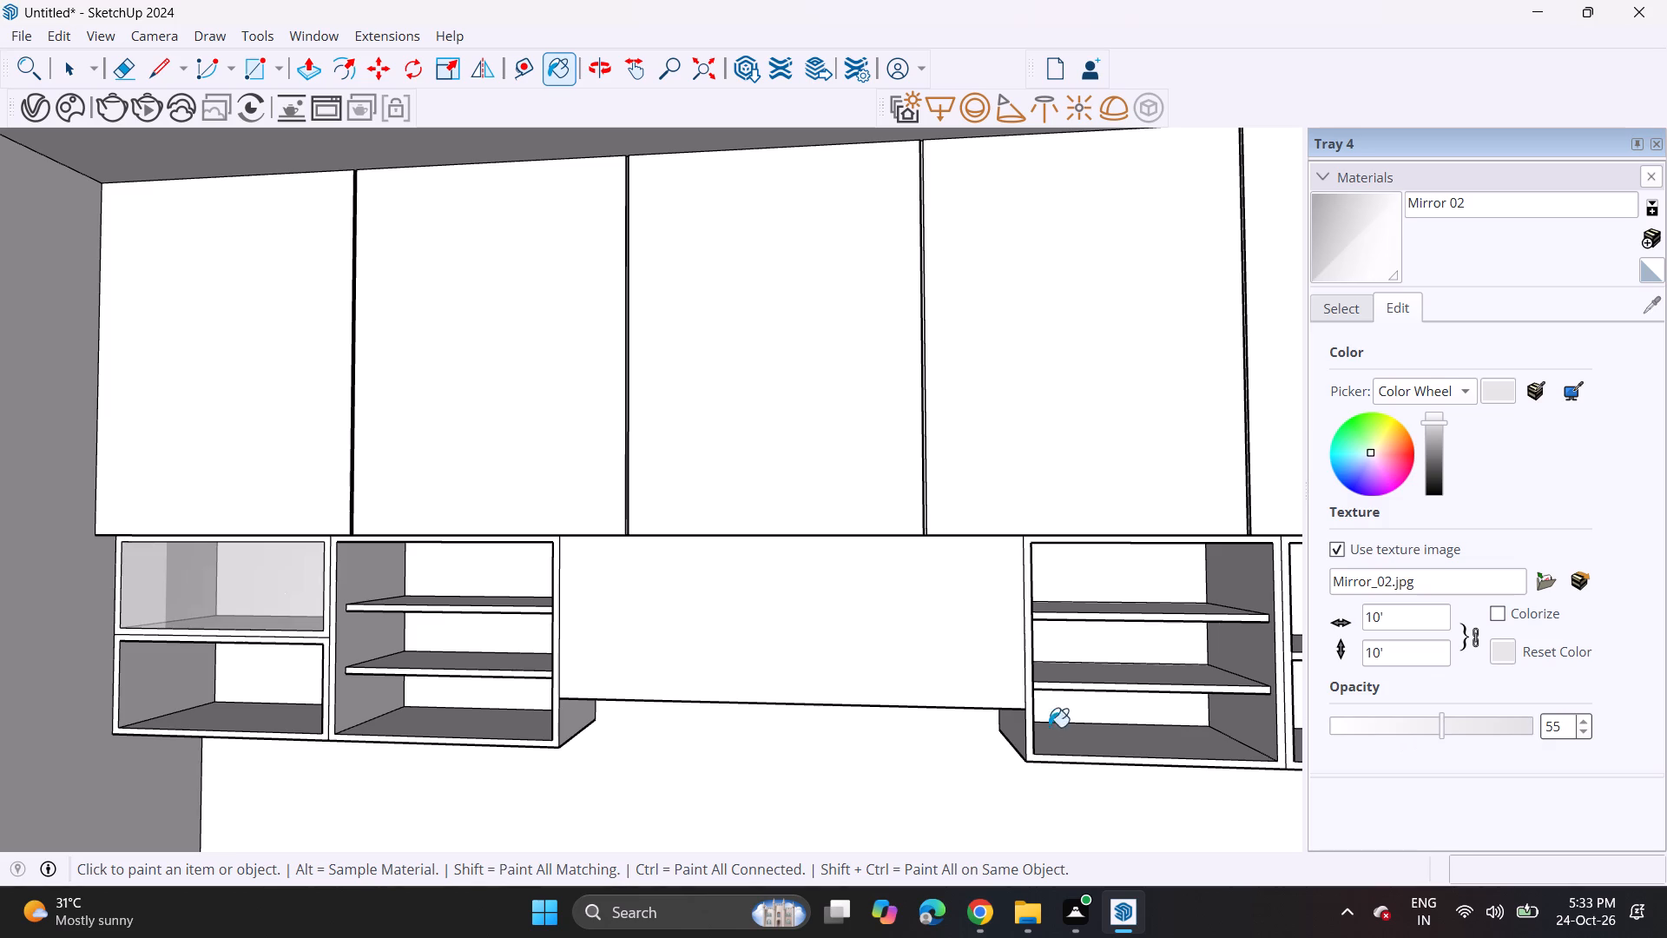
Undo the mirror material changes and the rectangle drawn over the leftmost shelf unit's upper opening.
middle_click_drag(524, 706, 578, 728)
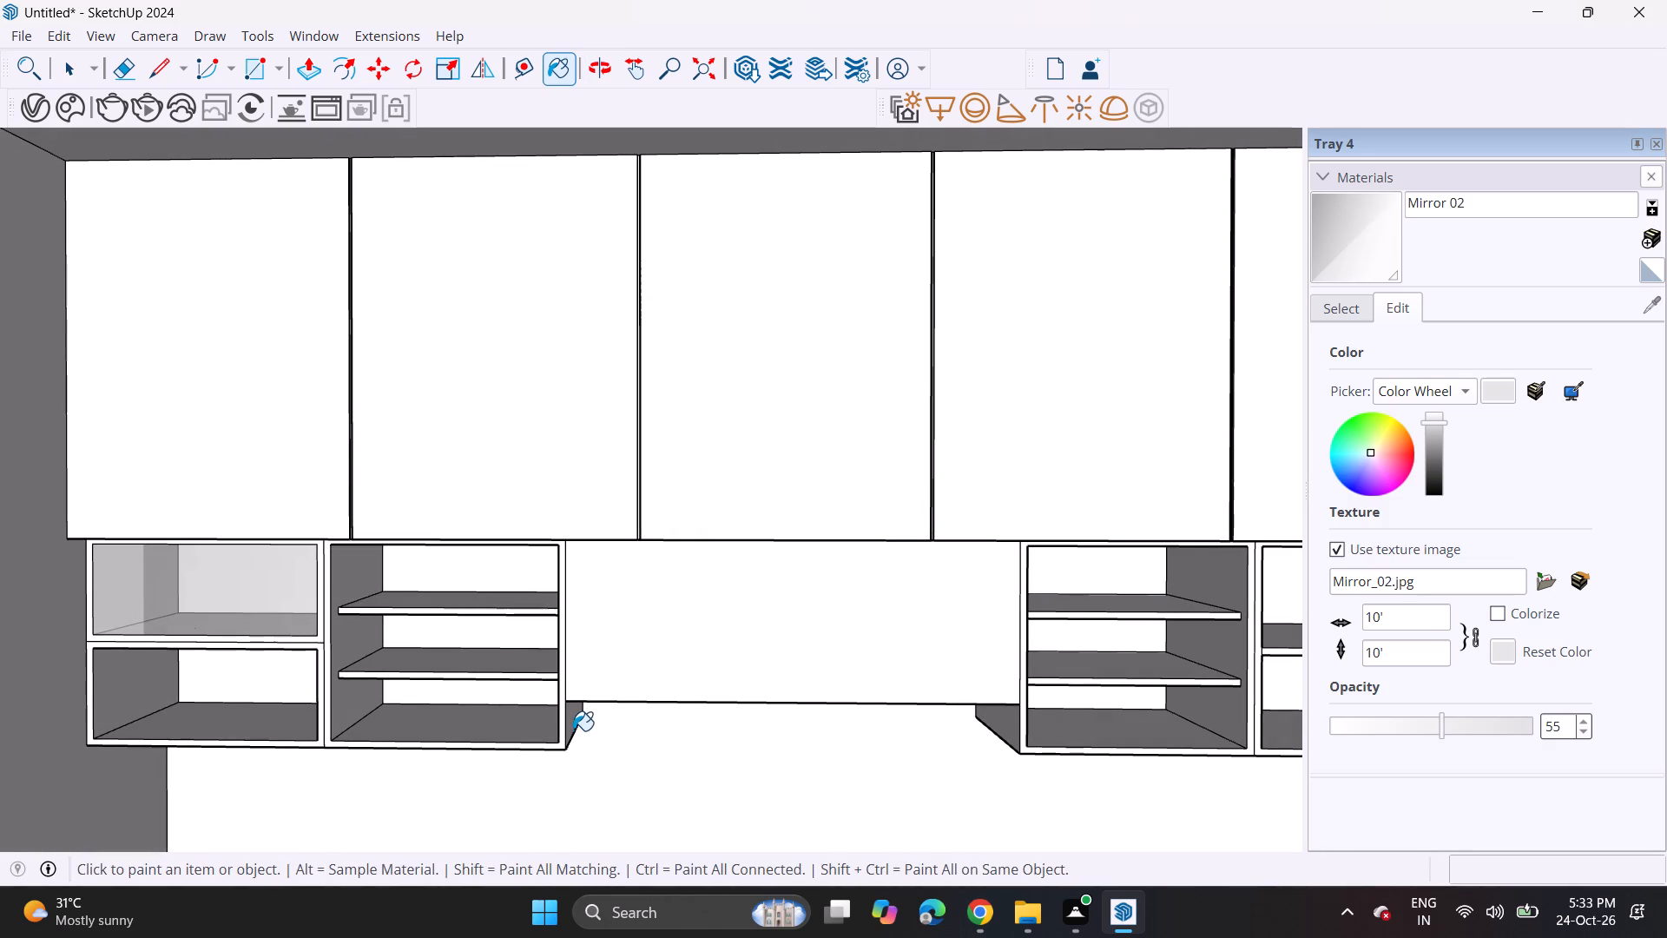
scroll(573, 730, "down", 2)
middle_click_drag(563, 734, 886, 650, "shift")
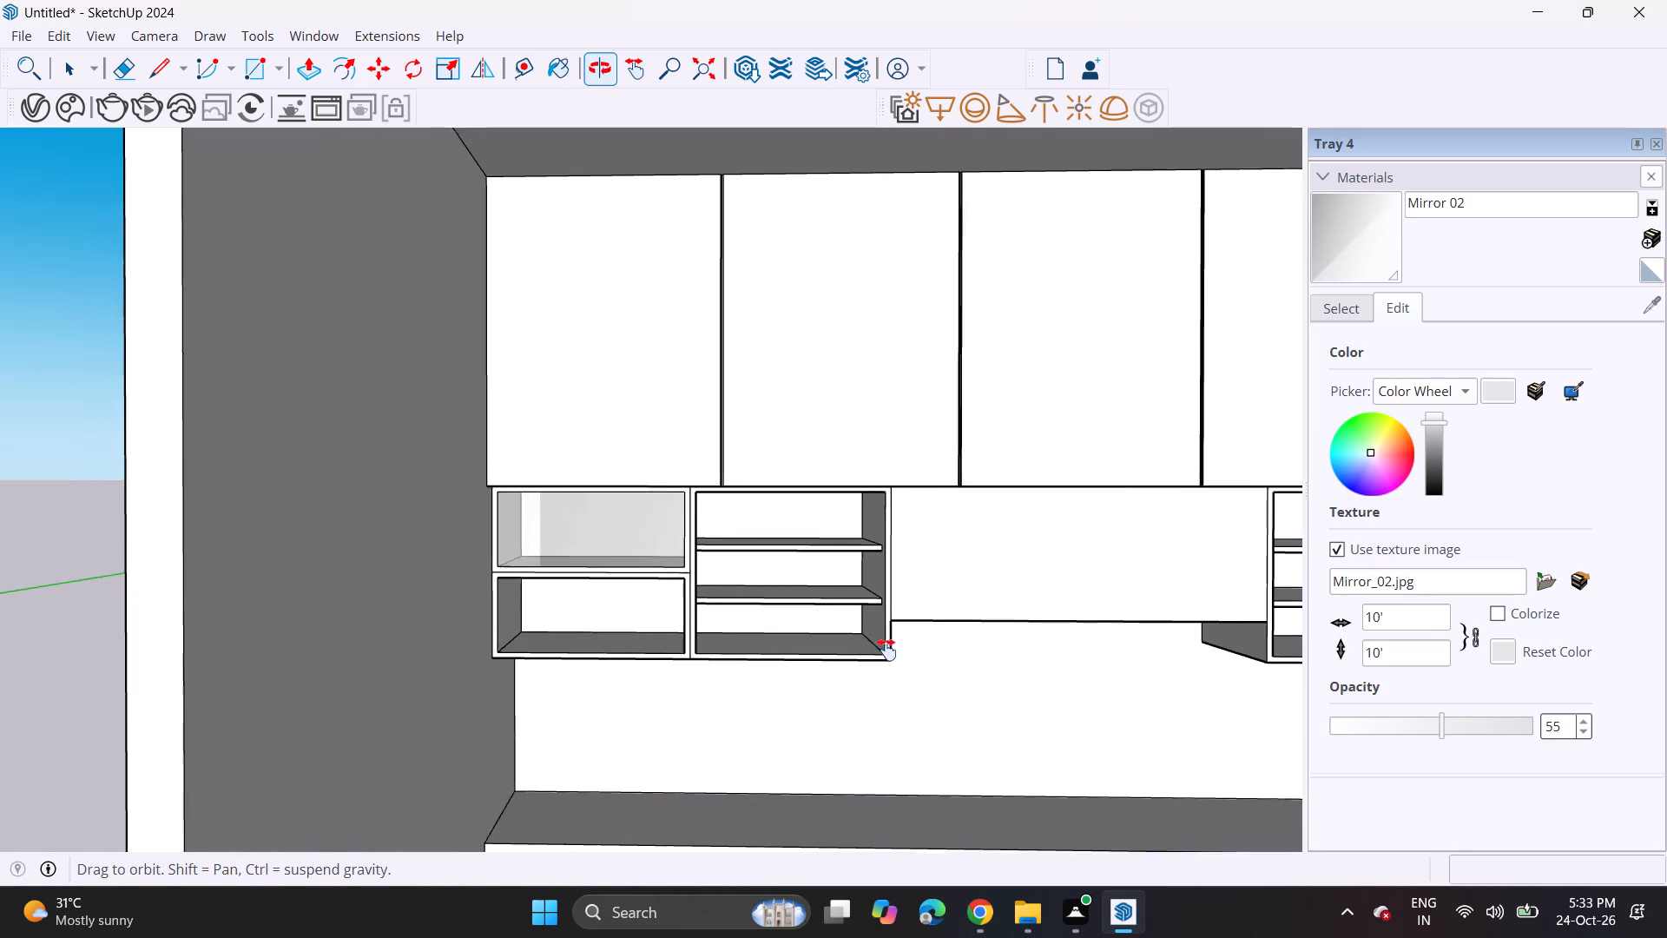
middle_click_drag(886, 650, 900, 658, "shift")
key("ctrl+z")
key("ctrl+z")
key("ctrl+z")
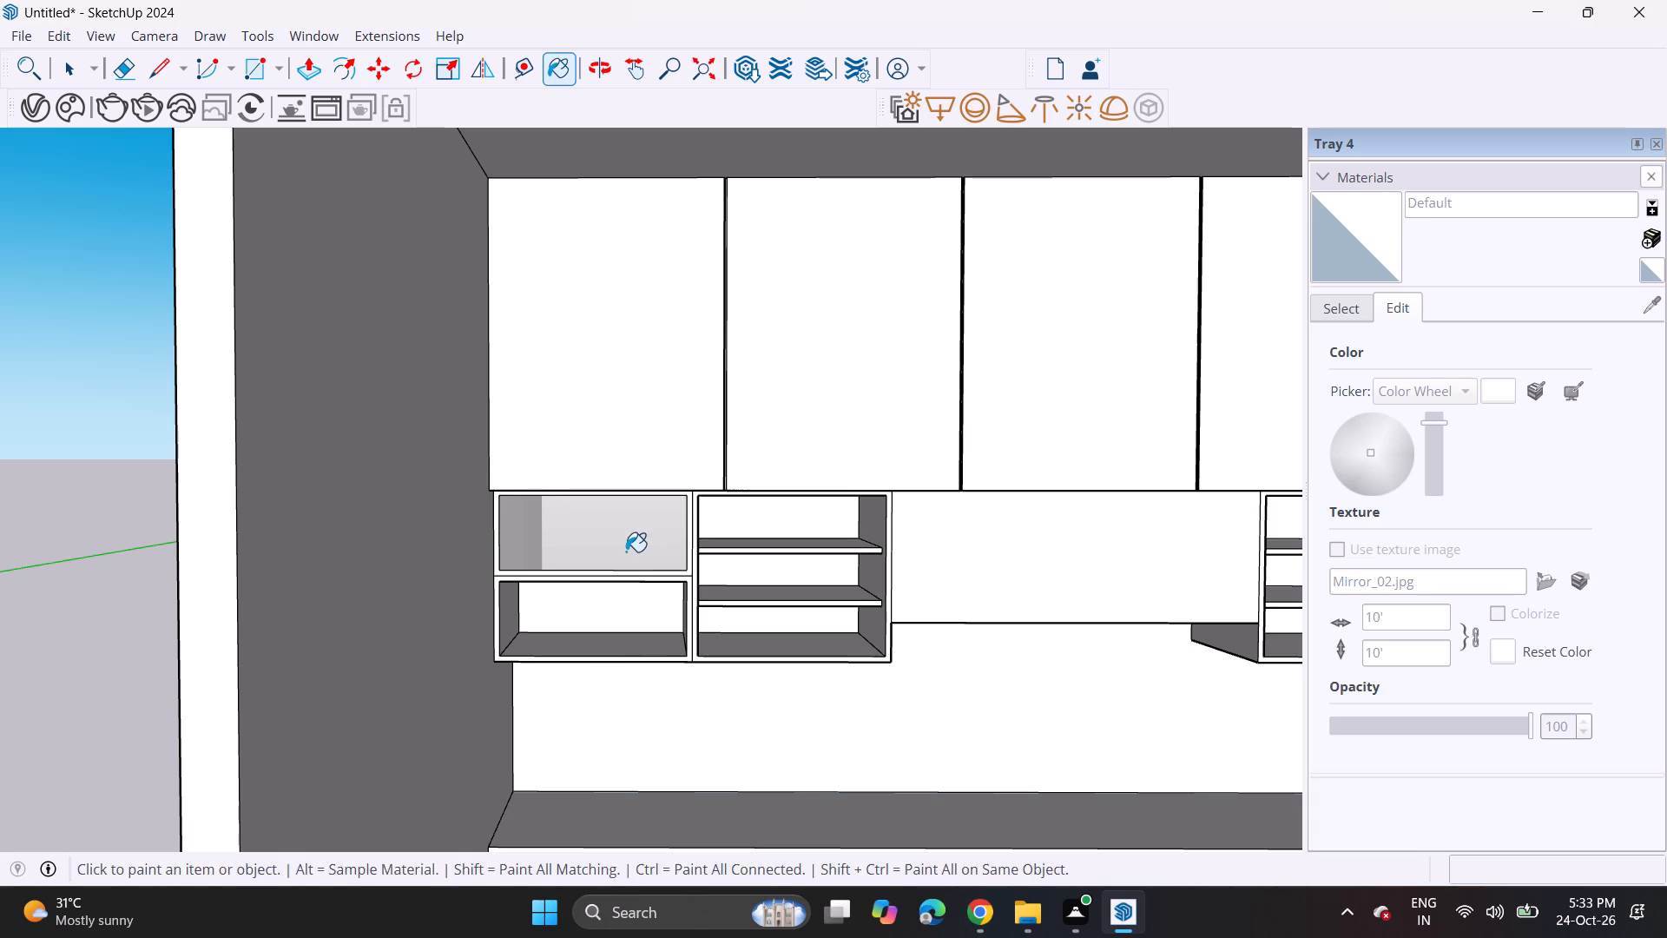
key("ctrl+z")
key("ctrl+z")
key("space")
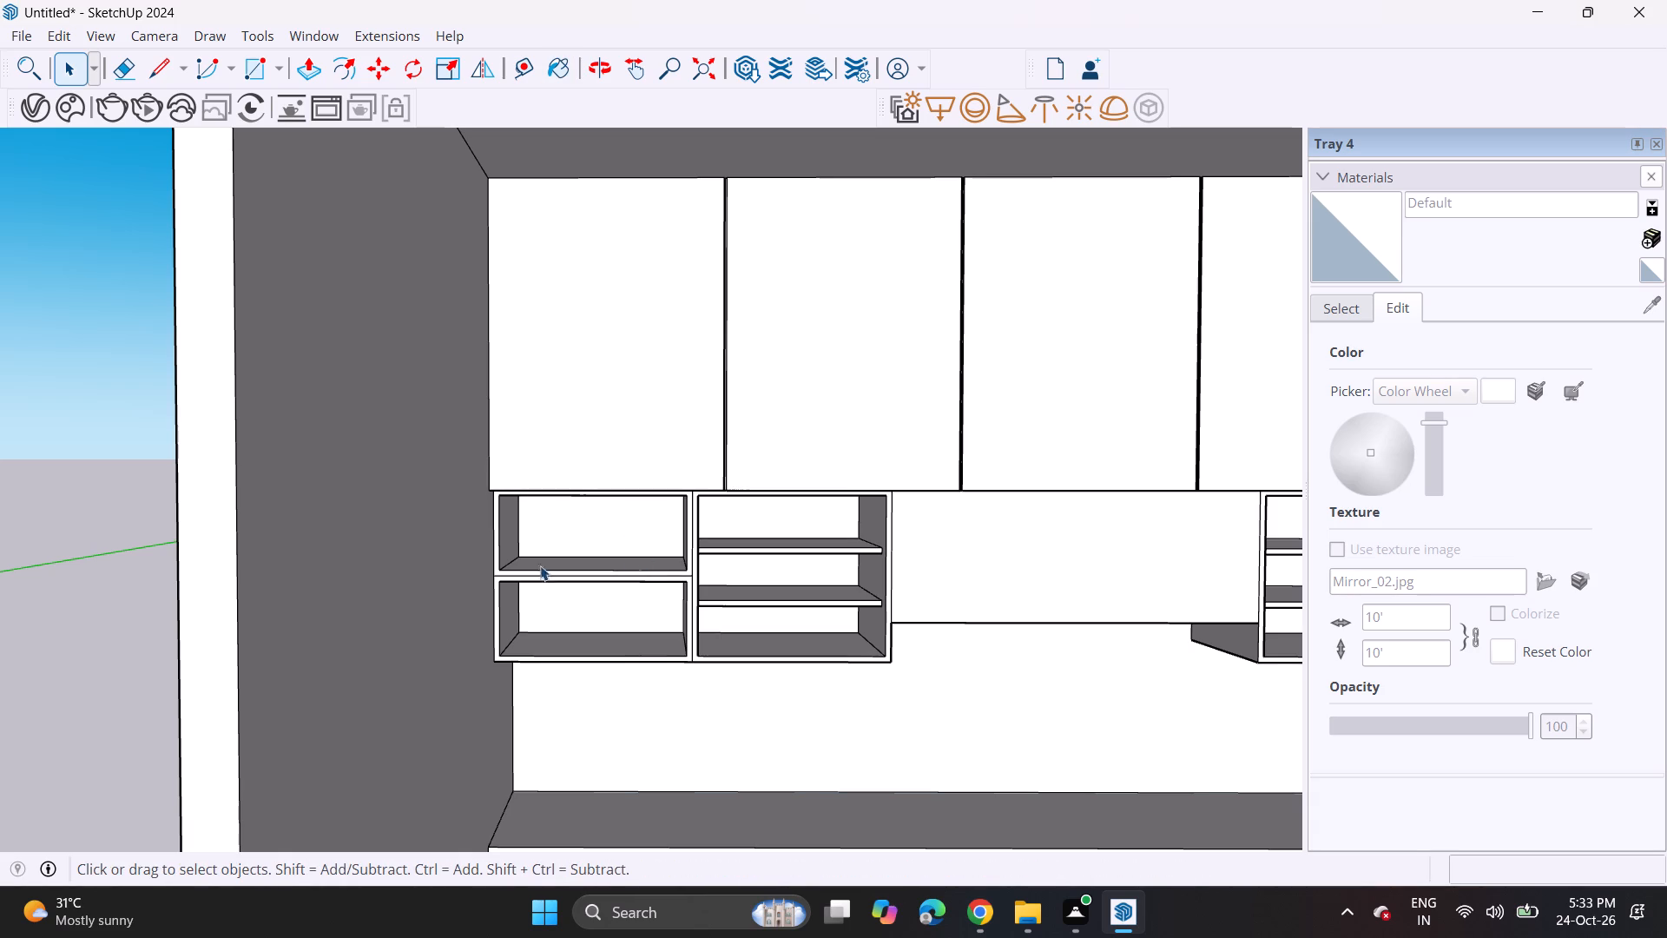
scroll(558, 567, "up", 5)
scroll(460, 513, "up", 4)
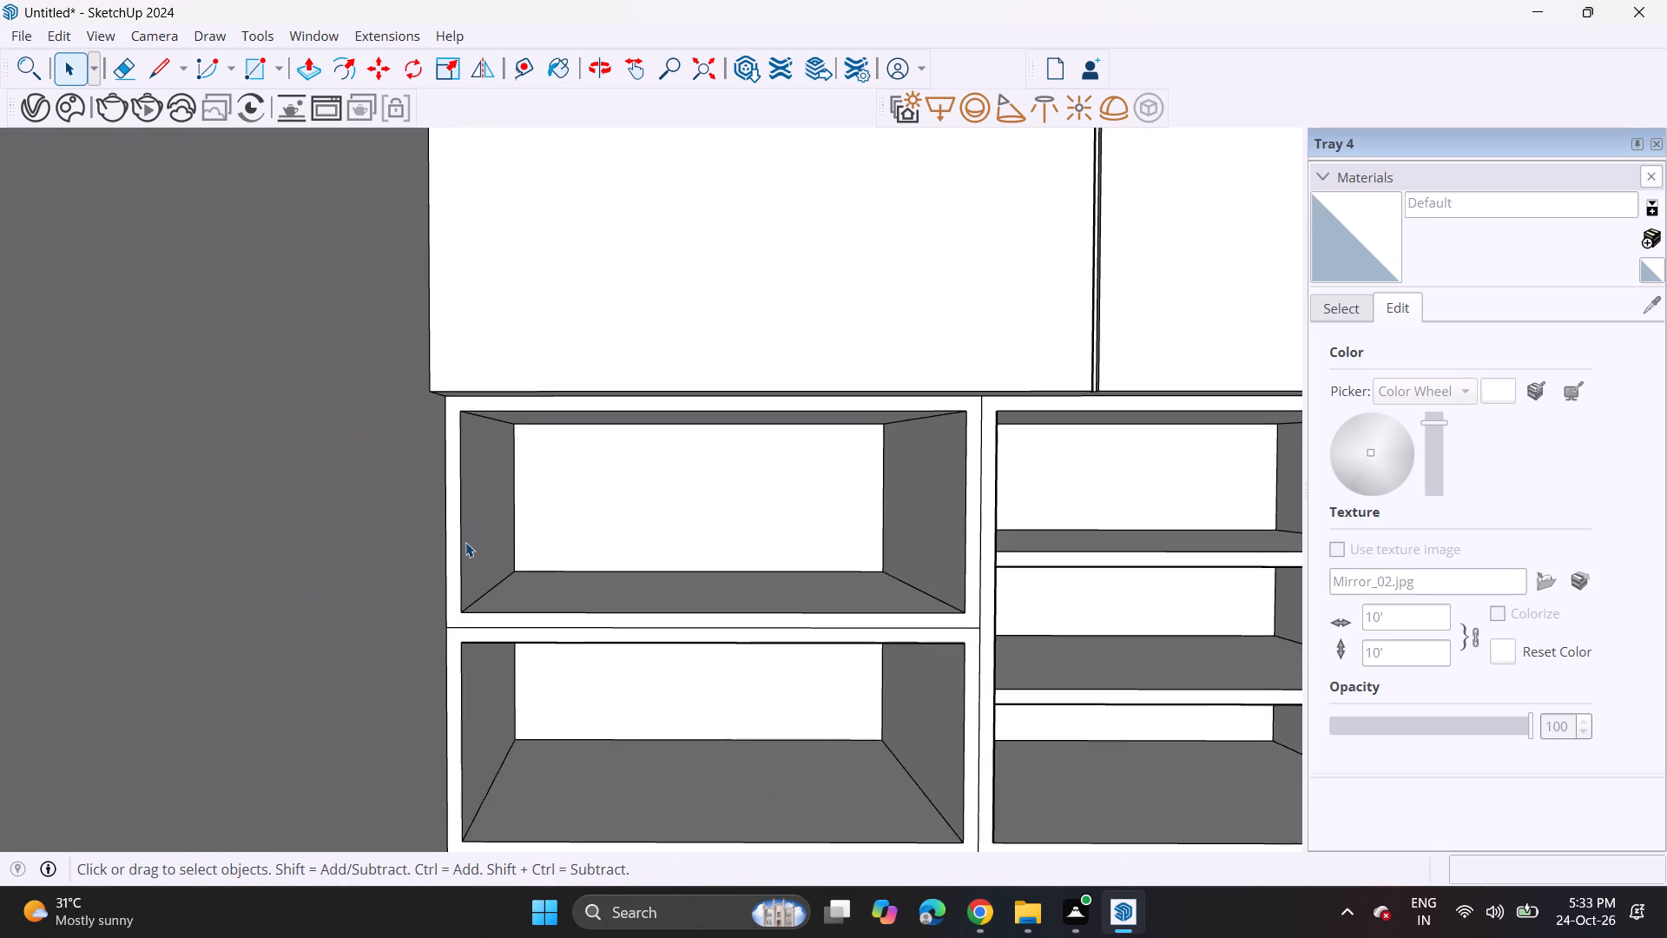
Copy the front frame face of the leftmost shelf unit's upper opening about 7' 7 7/8" sideways, outside the room.
scroll(465, 542, "down", 2)
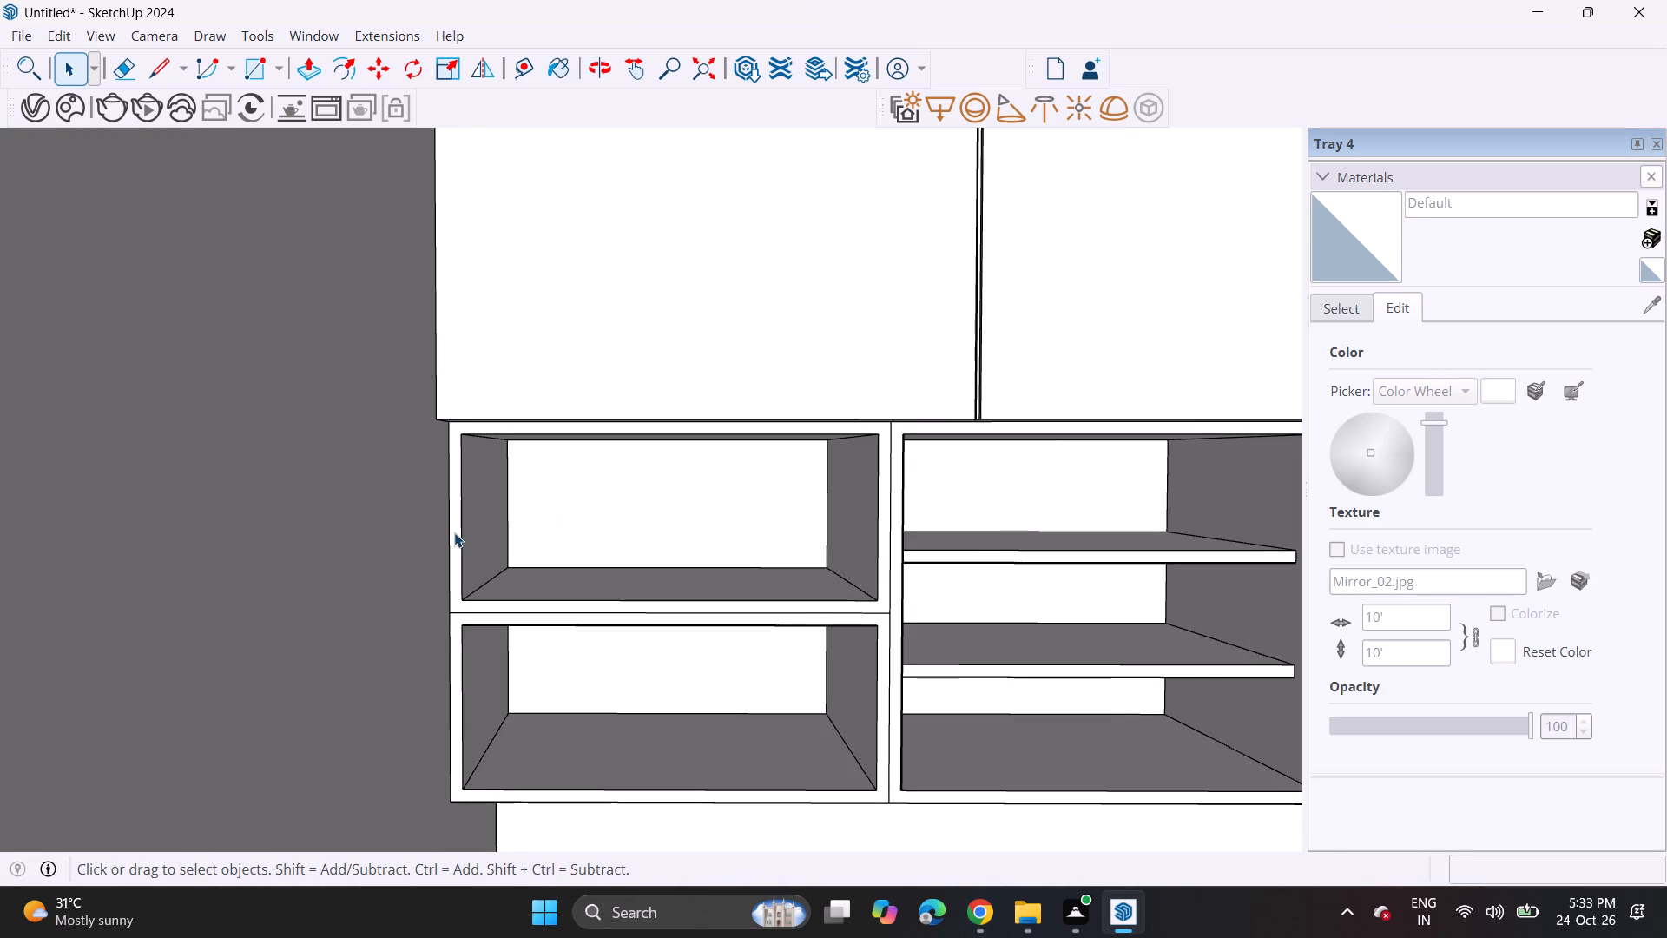
scroll(454, 532, "up", 2)
double_click(454, 532)
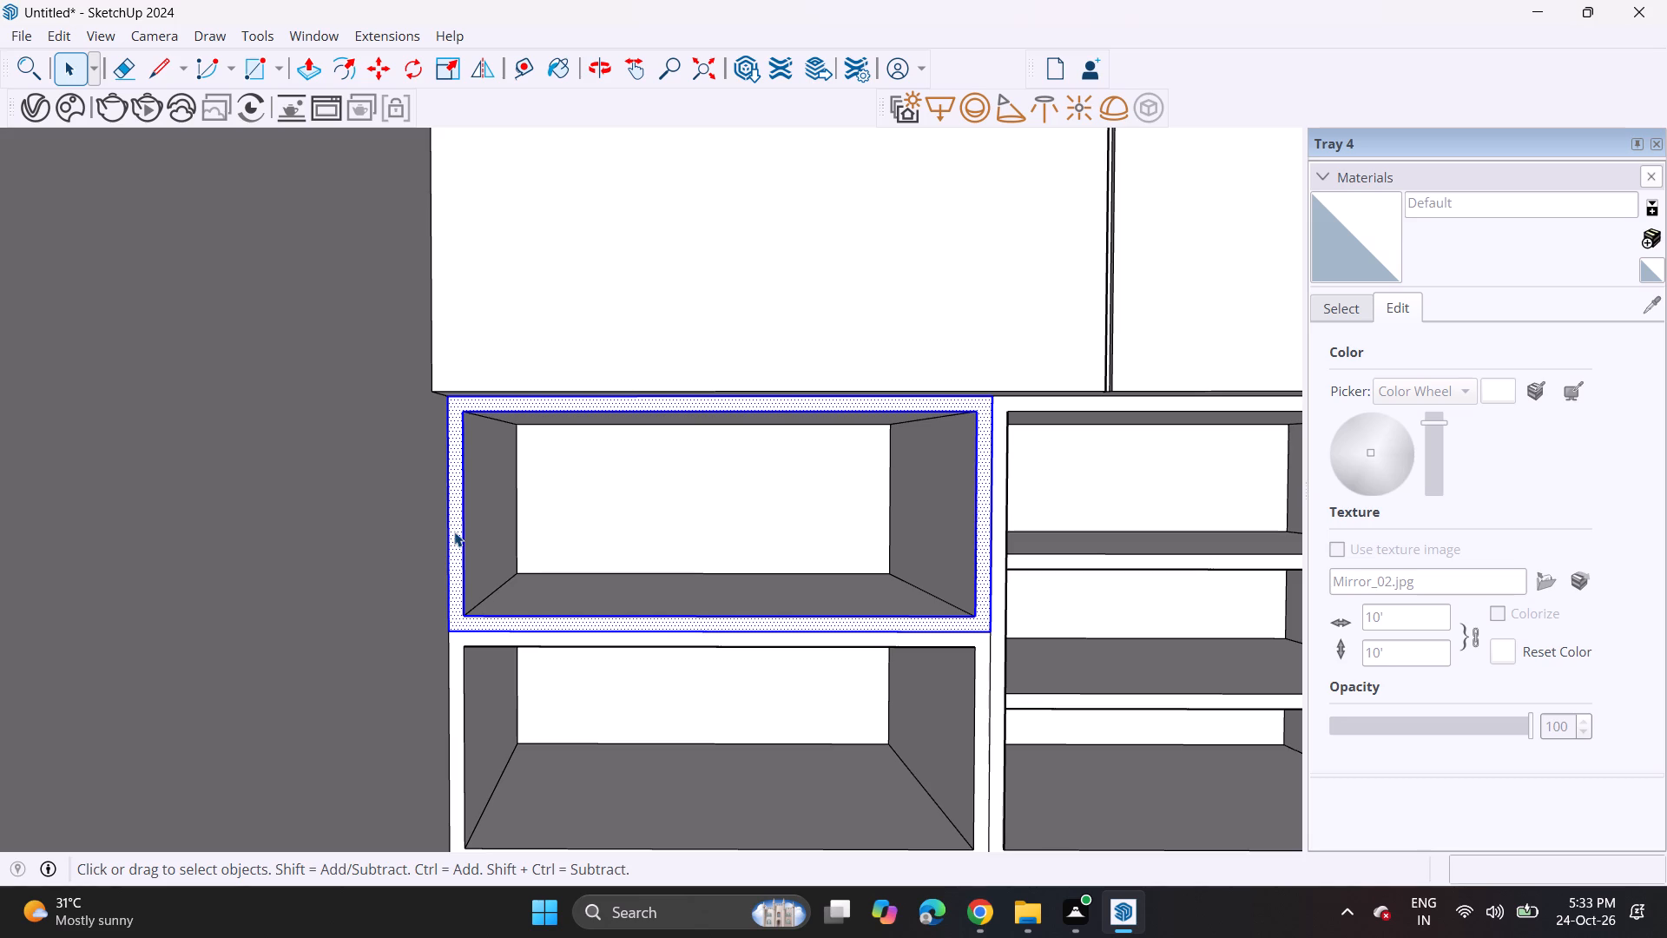
key("m")
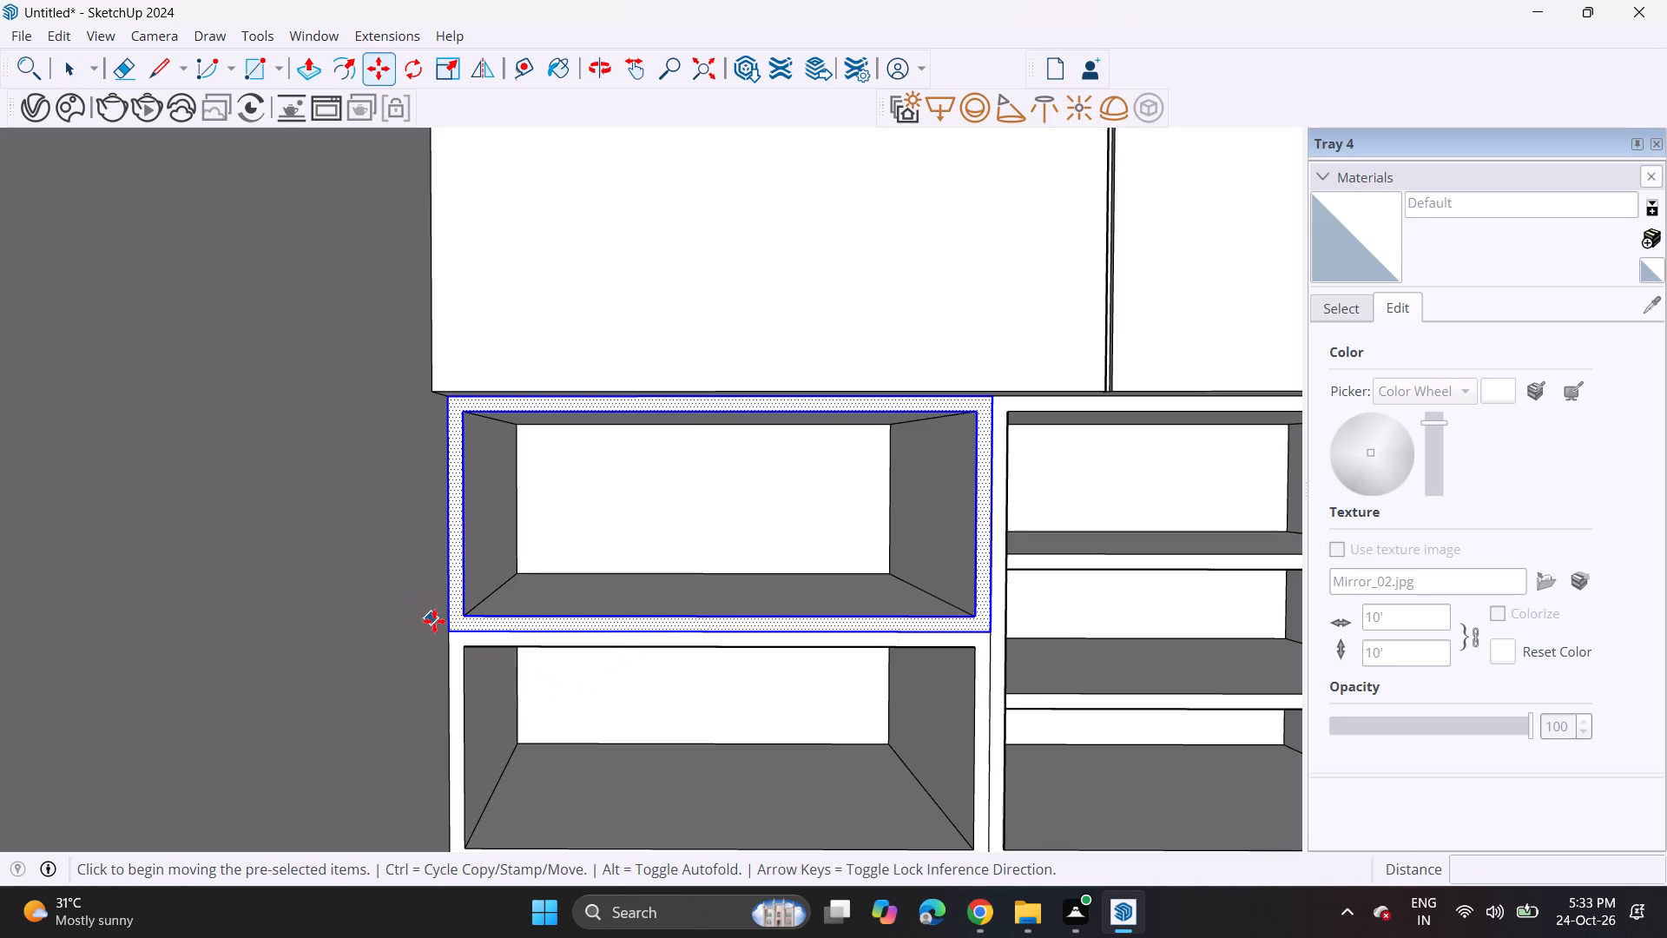
left_click(448, 631)
scroll(448, 631, "down", 2)
scroll(448, 631, "up", 1)
scroll(448, 631, "down", 1)
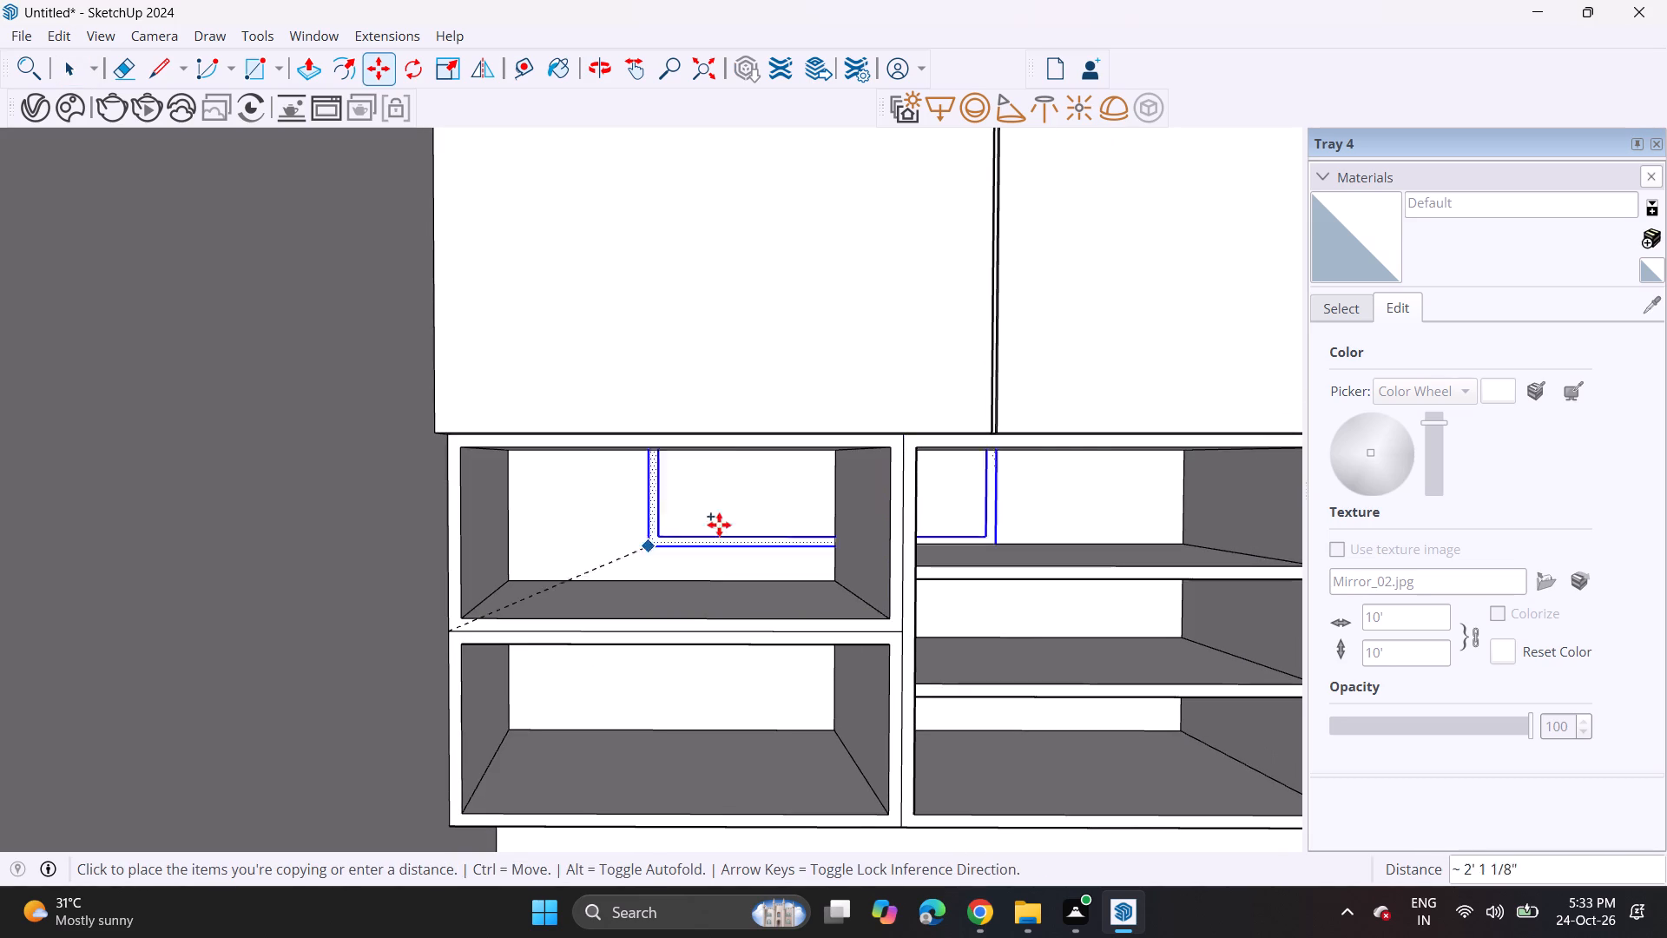
middle_click_drag(721, 515, 719, 500, "shift")
scroll(720, 477, "down", 13)
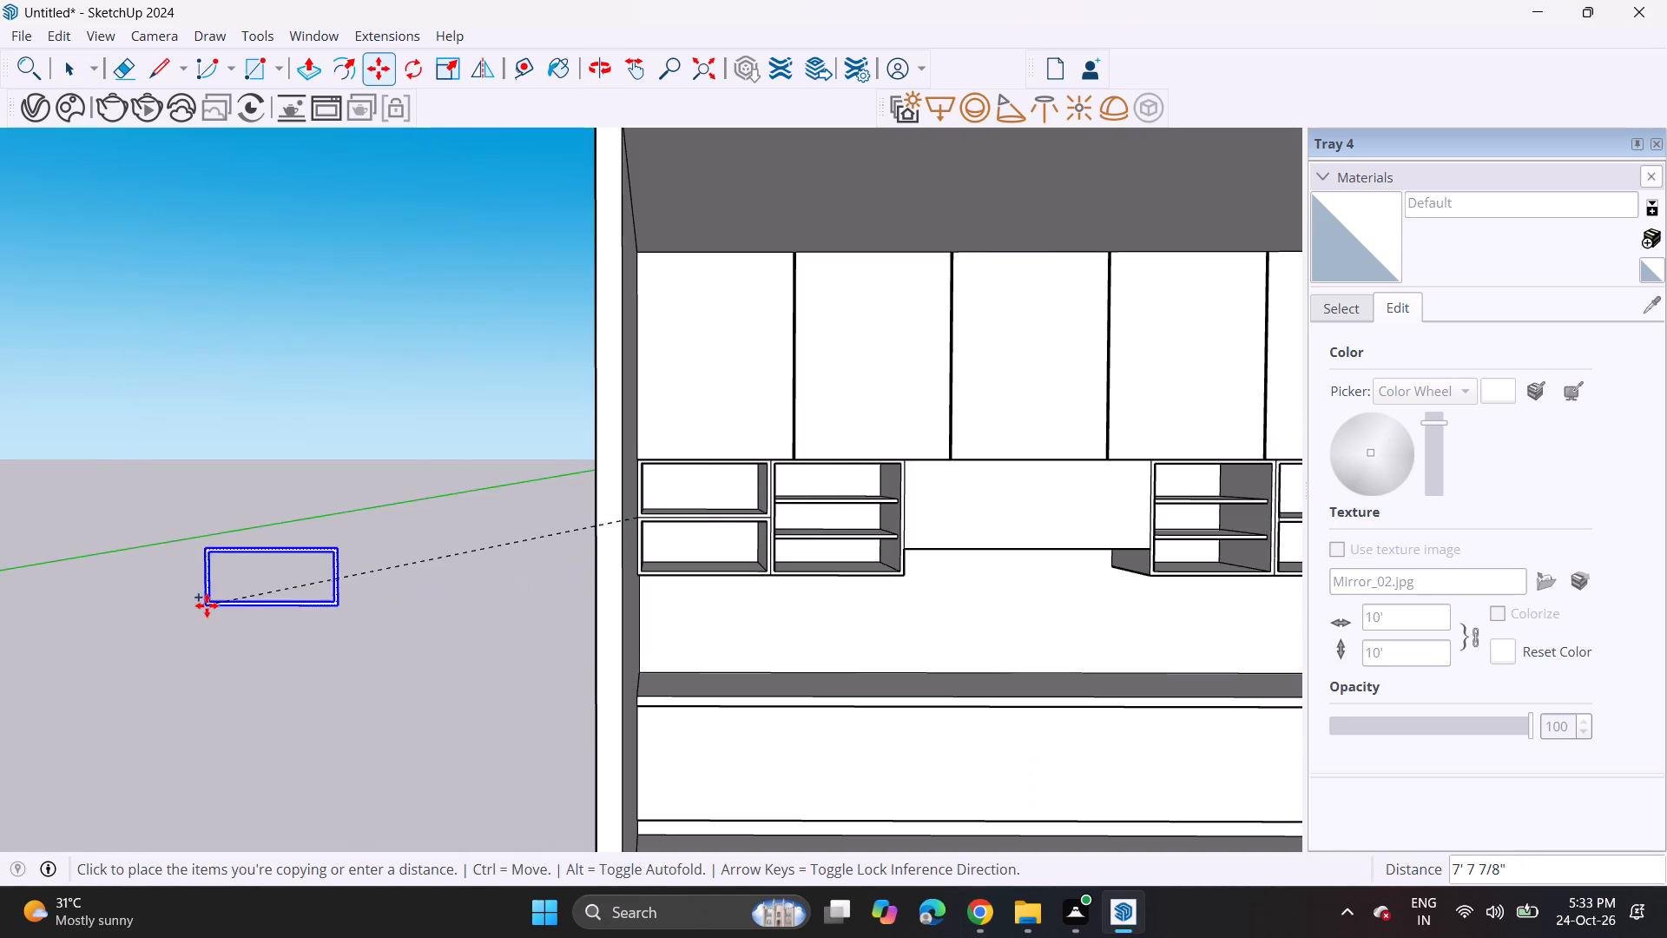
left_click(207, 605)
middle_click_drag(342, 575, 718, 575)
scroll(365, 629, "up", 4)
middle_click_drag(219, 643, 456, 637)
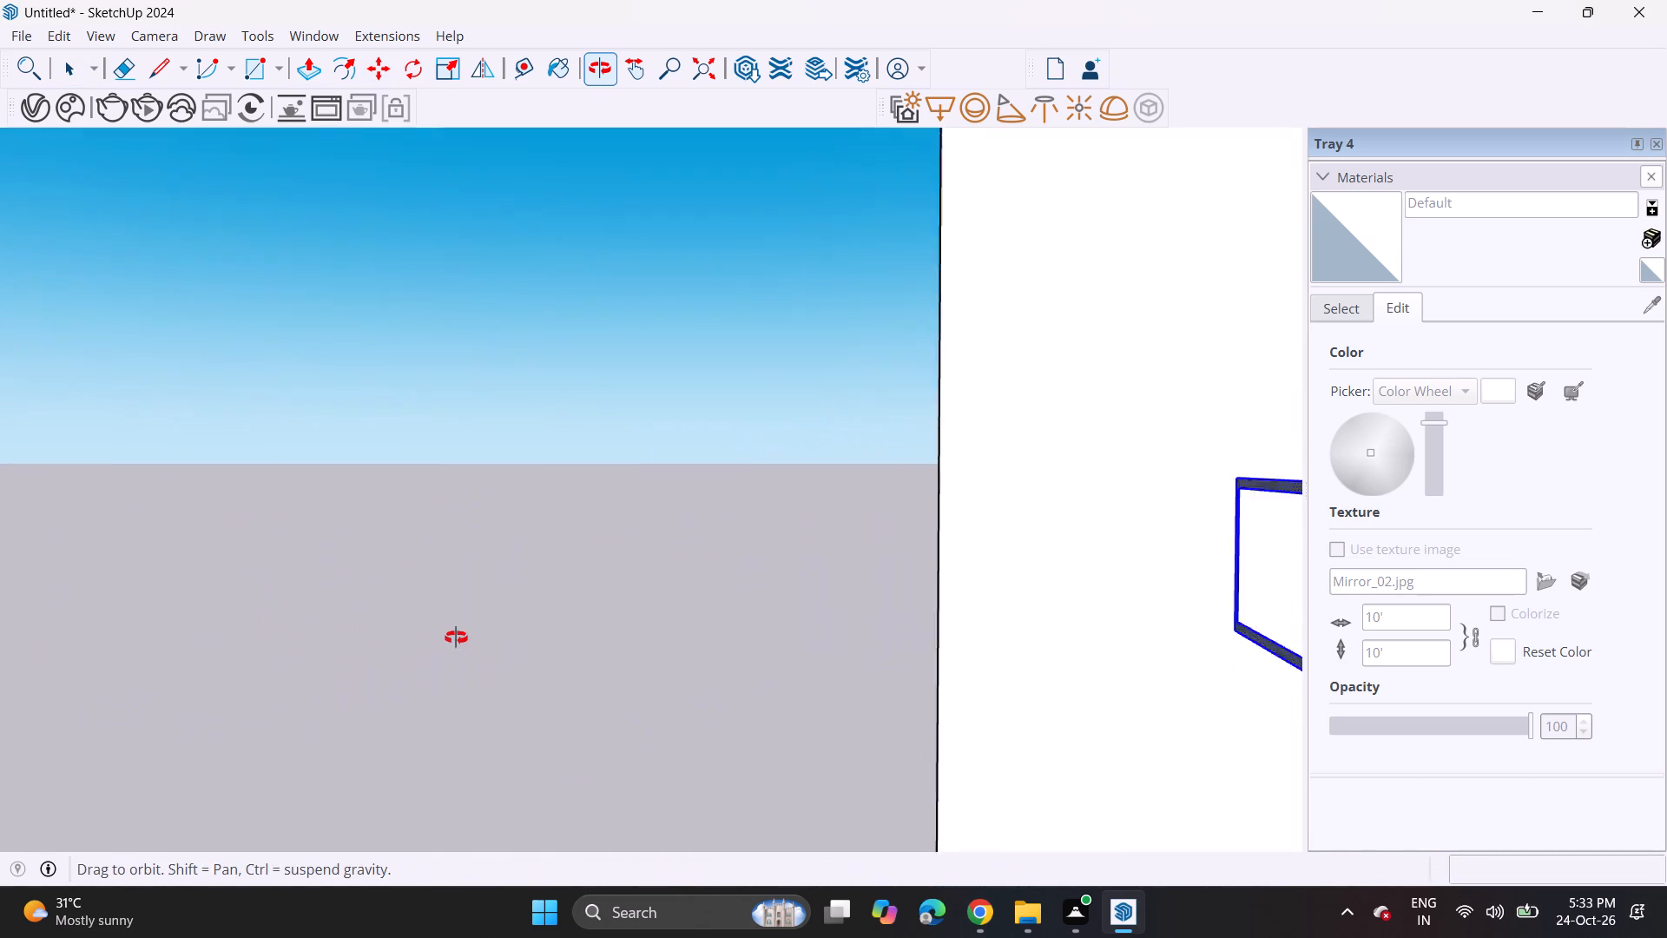
middle_click_drag(456, 637, 465, 634)
key("space")
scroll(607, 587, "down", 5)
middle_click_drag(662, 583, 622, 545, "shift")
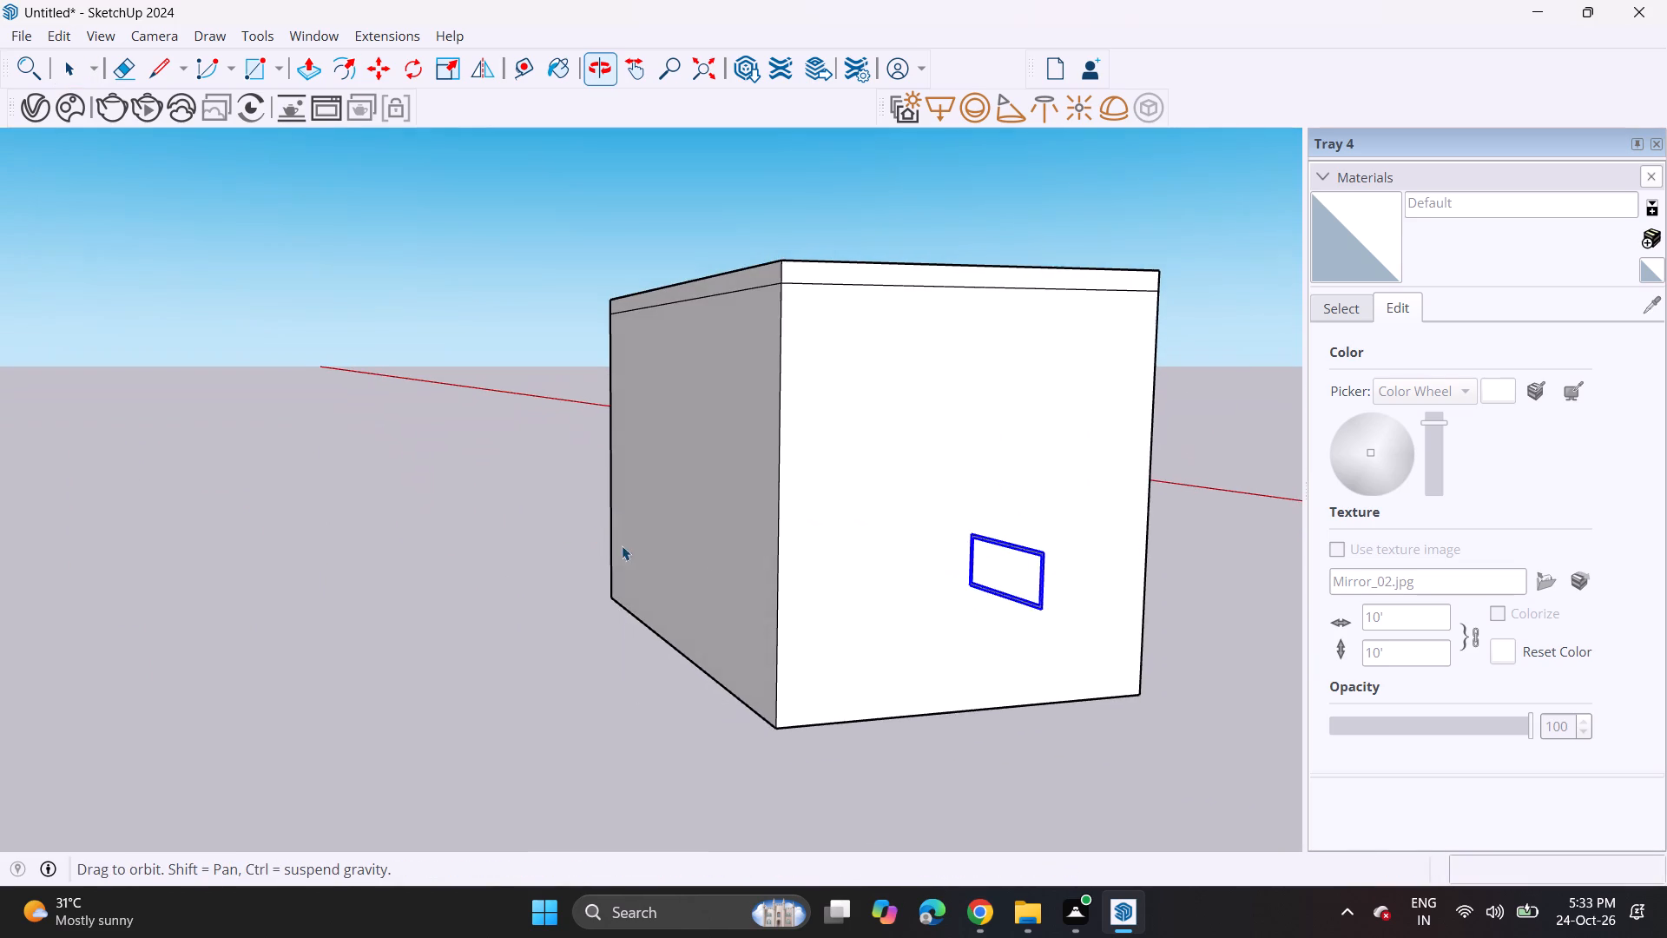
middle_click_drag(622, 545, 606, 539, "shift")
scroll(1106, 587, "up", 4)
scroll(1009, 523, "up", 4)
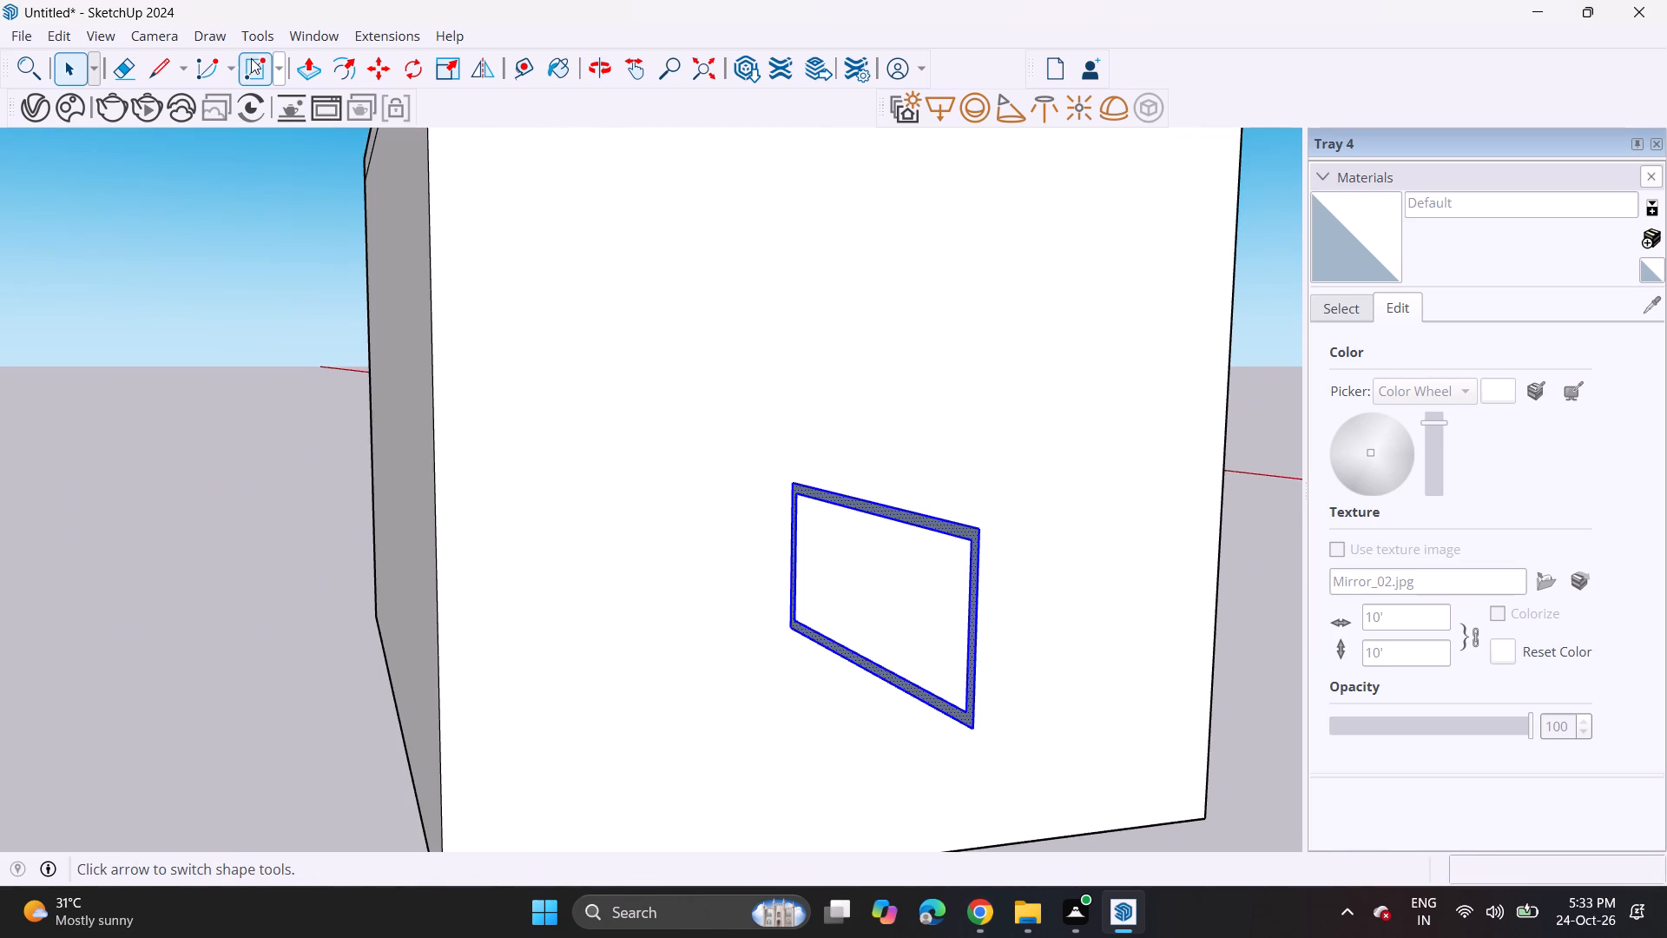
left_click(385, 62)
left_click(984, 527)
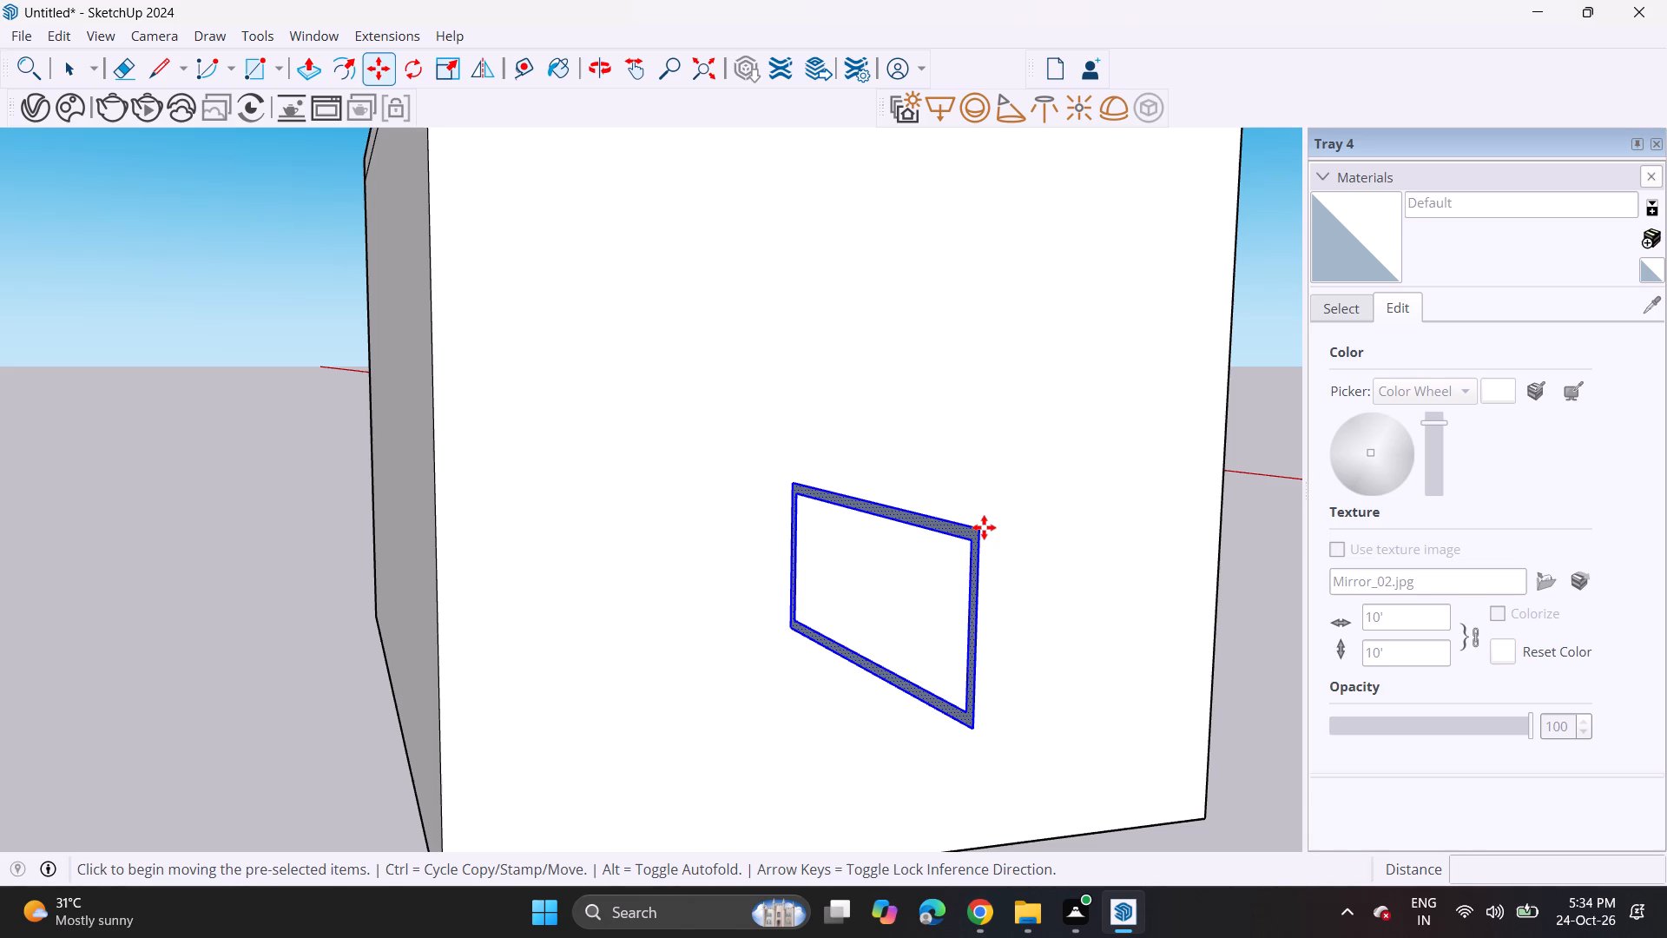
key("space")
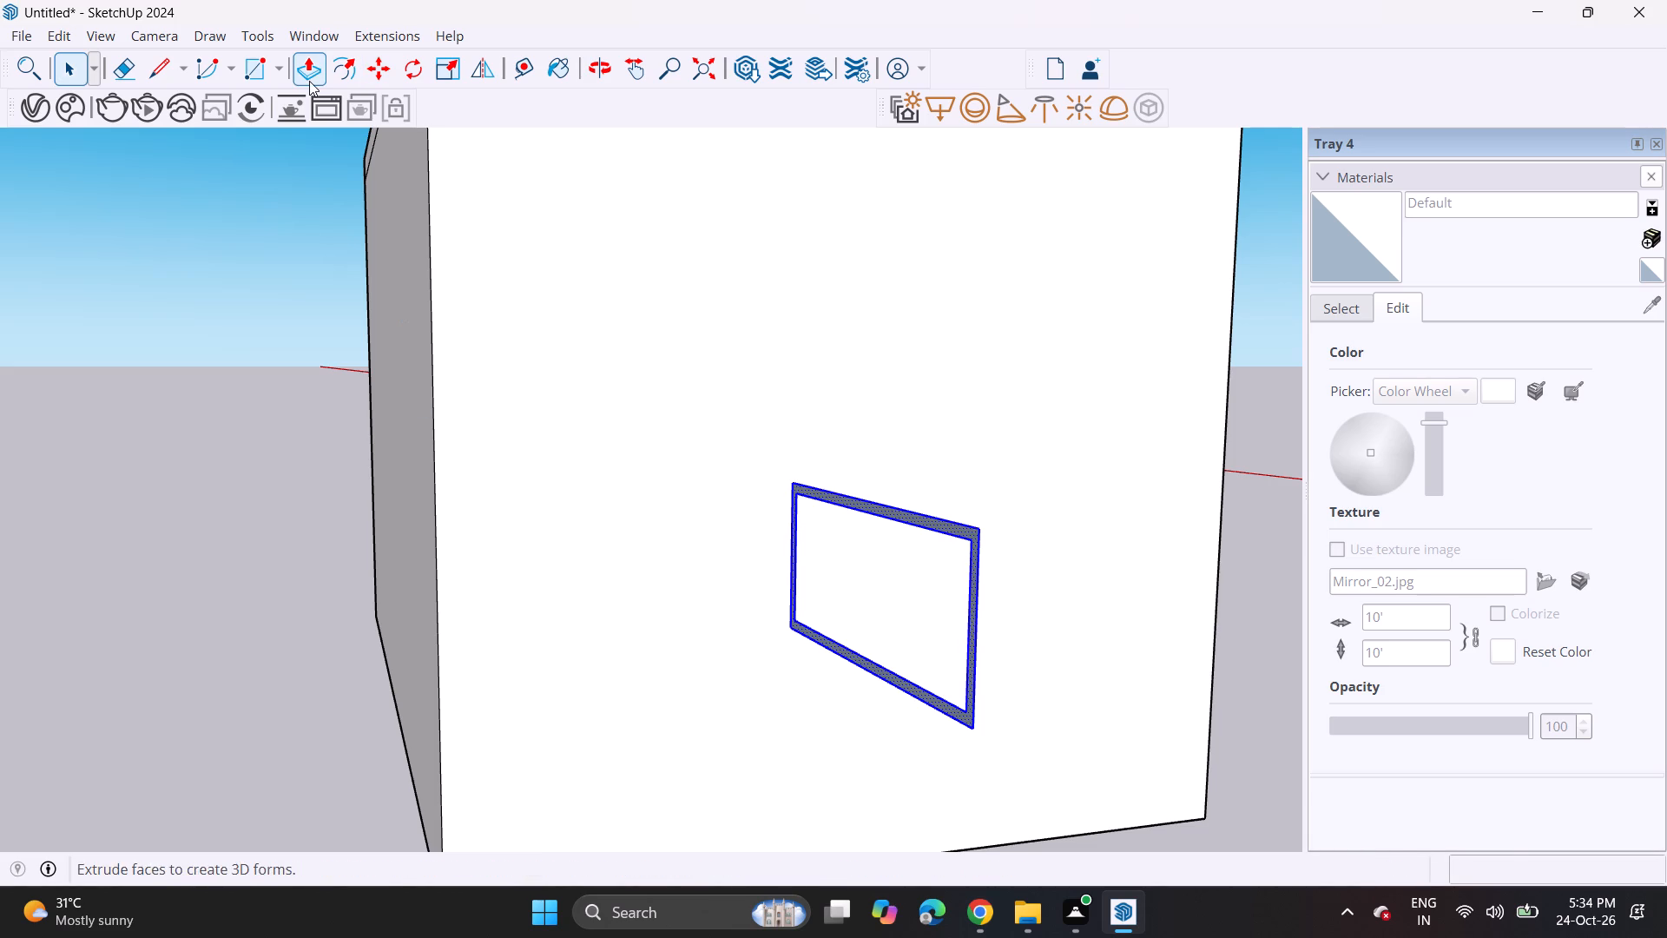
Extrude the copied frame face about 1 7/8" with Push/Pull.
left_click(309, 81)
key("Escape")
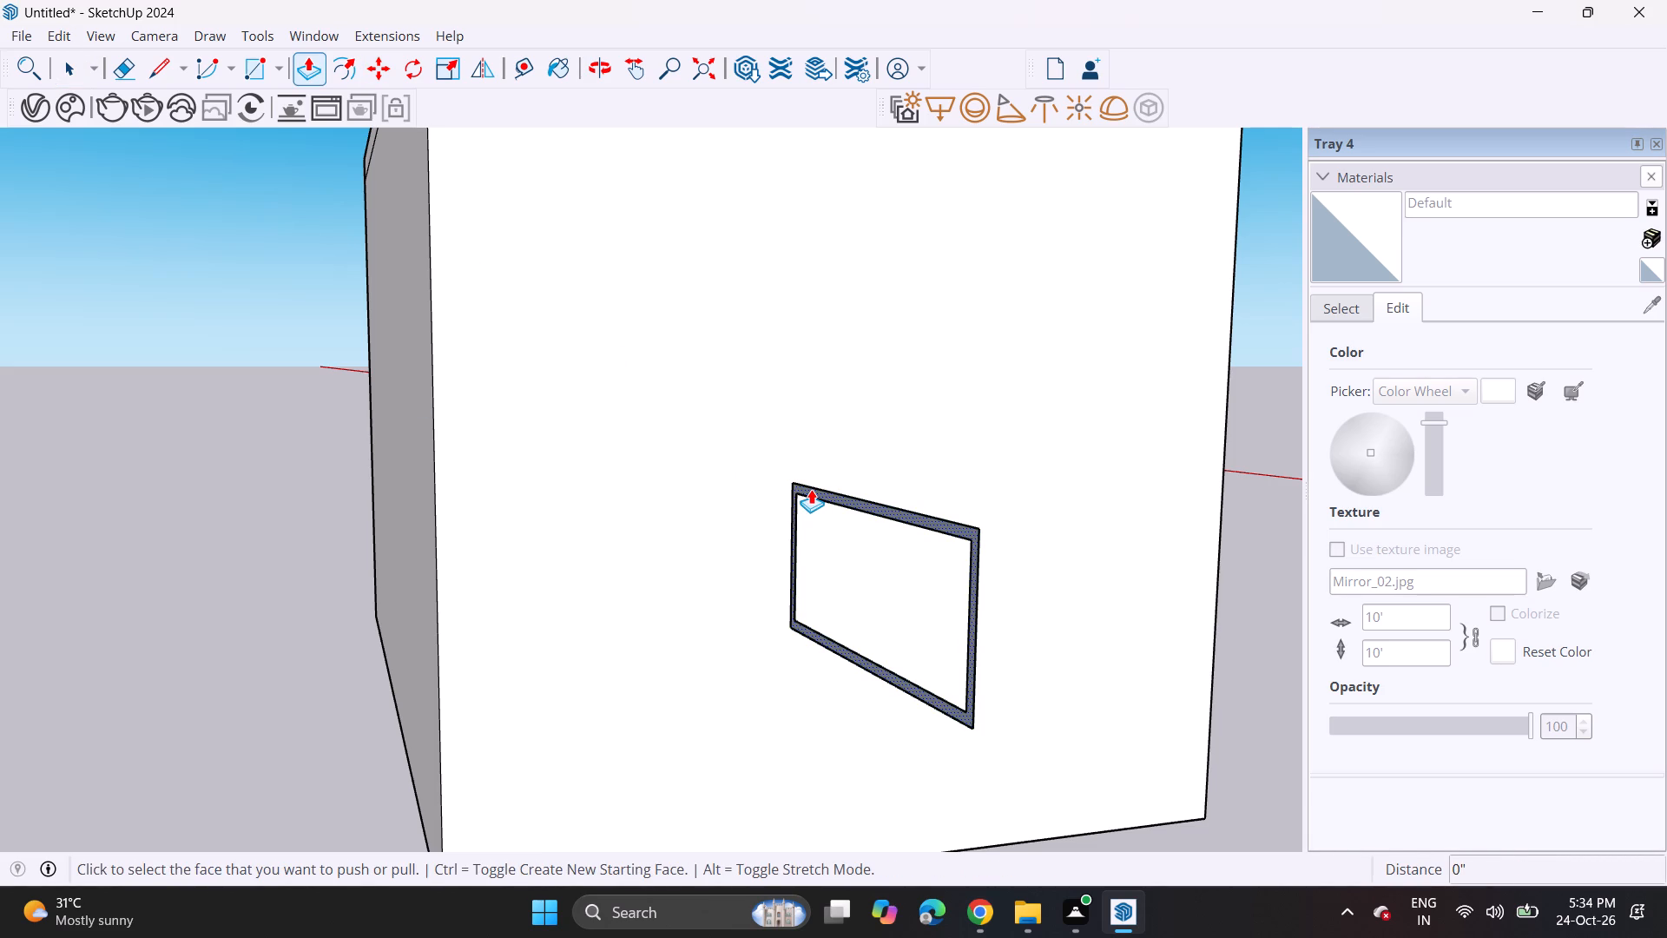
left_click(811, 489)
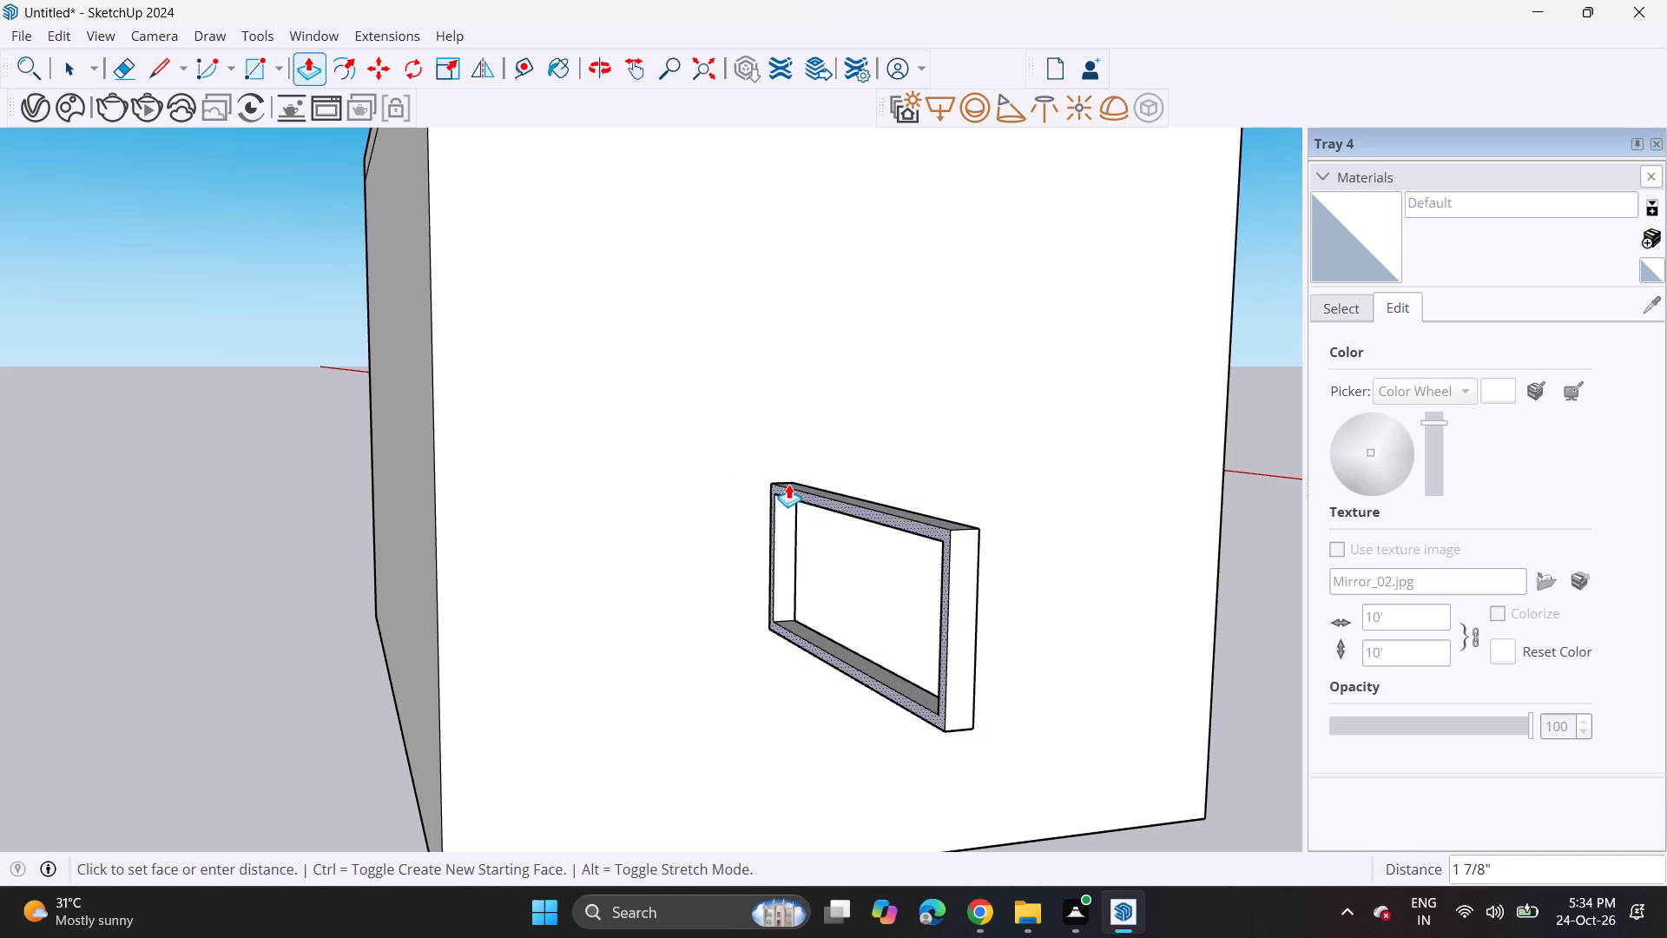
left_click(788, 484)
Draw a rectangular pane of about 2' 2 1/16" by 10 7/16" filling the opening inside the extruded frame.
middle_click_drag(977, 534, 110, 470)
middle_click_drag(579, 656, 616, 559)
scroll(624, 555, "down", 4)
middle_click_drag(740, 556, 781, 522)
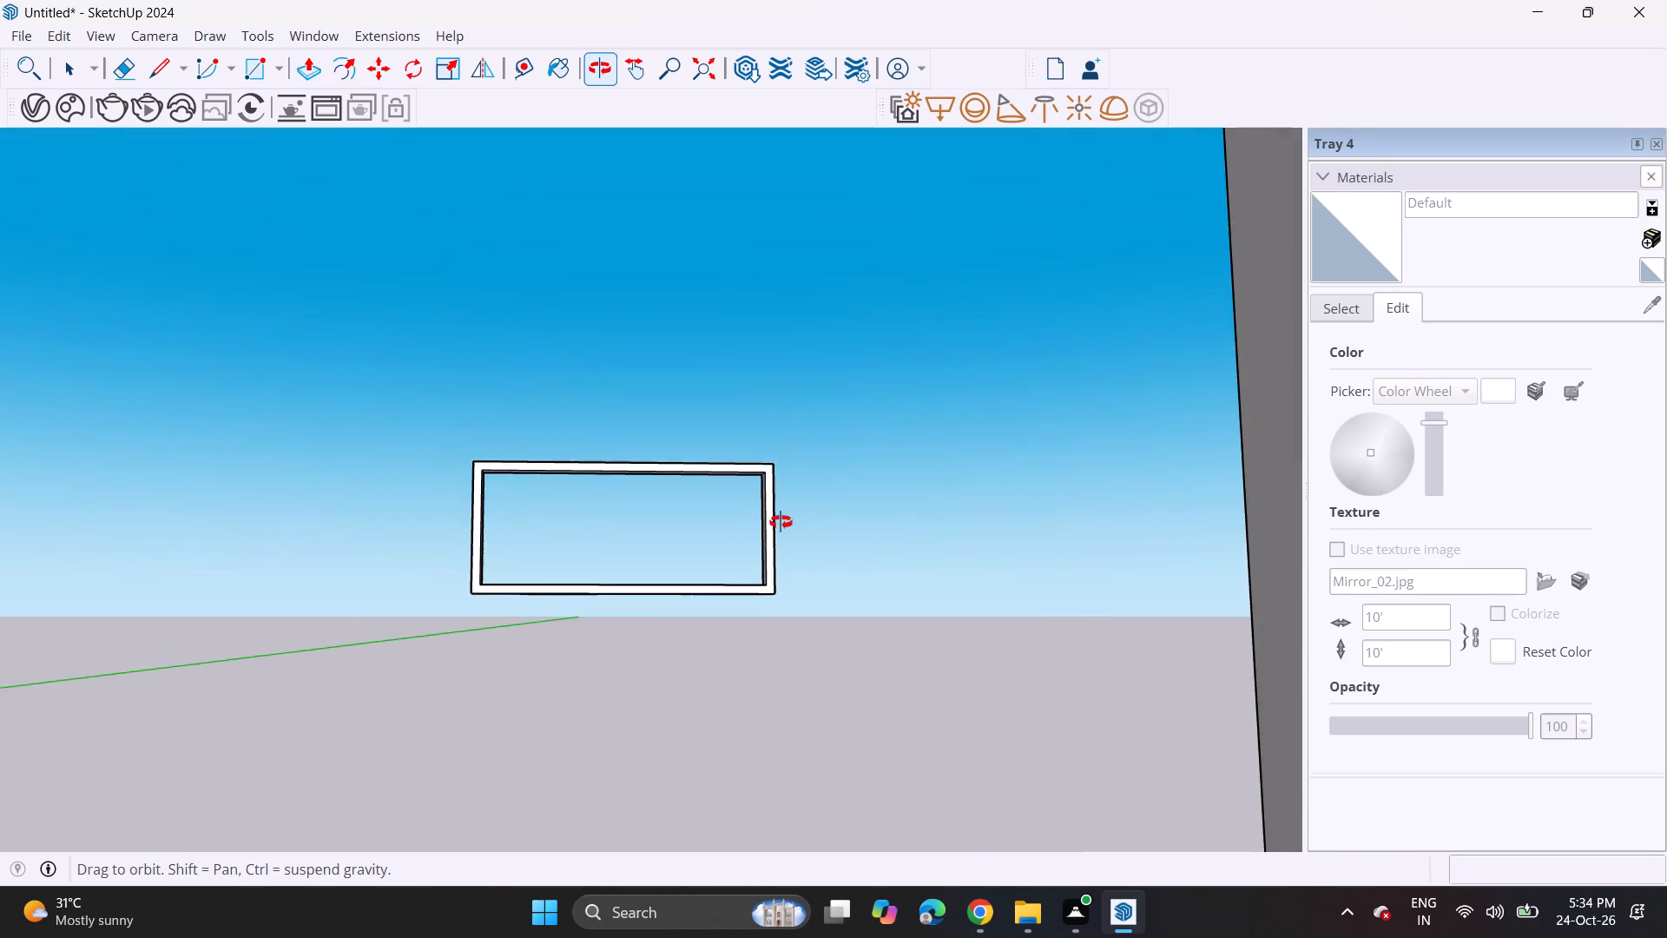
middle_click_drag(781, 522, 756, 436)
key("space")
left_click_drag(405, 367, 938, 736)
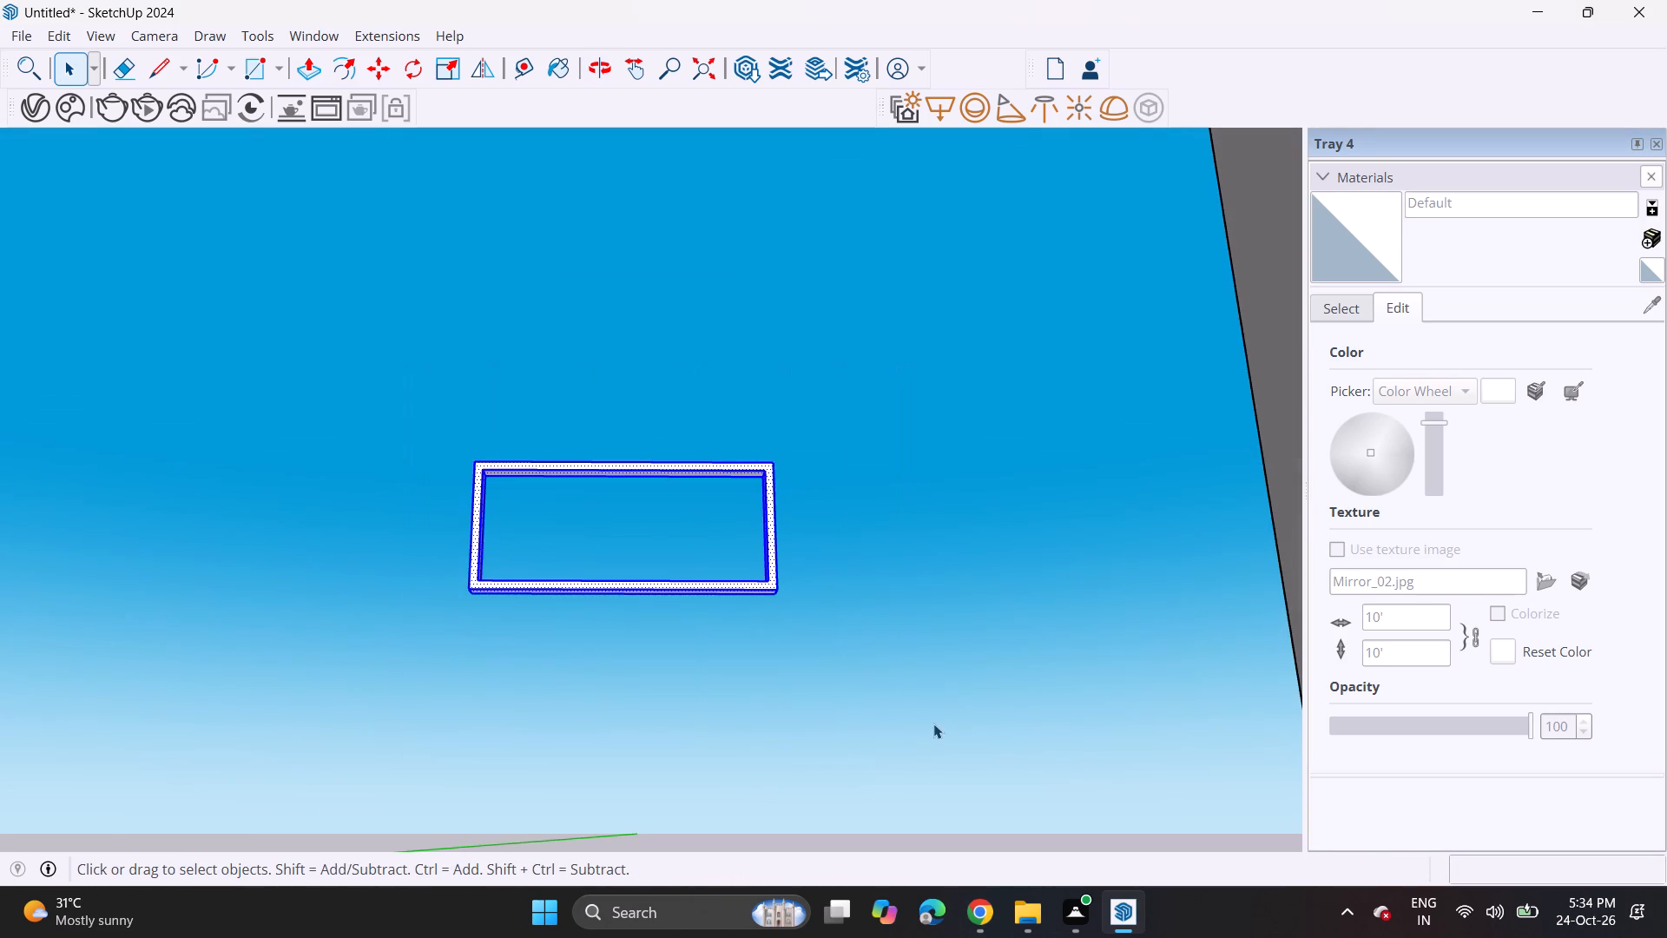
left_click(309, 396)
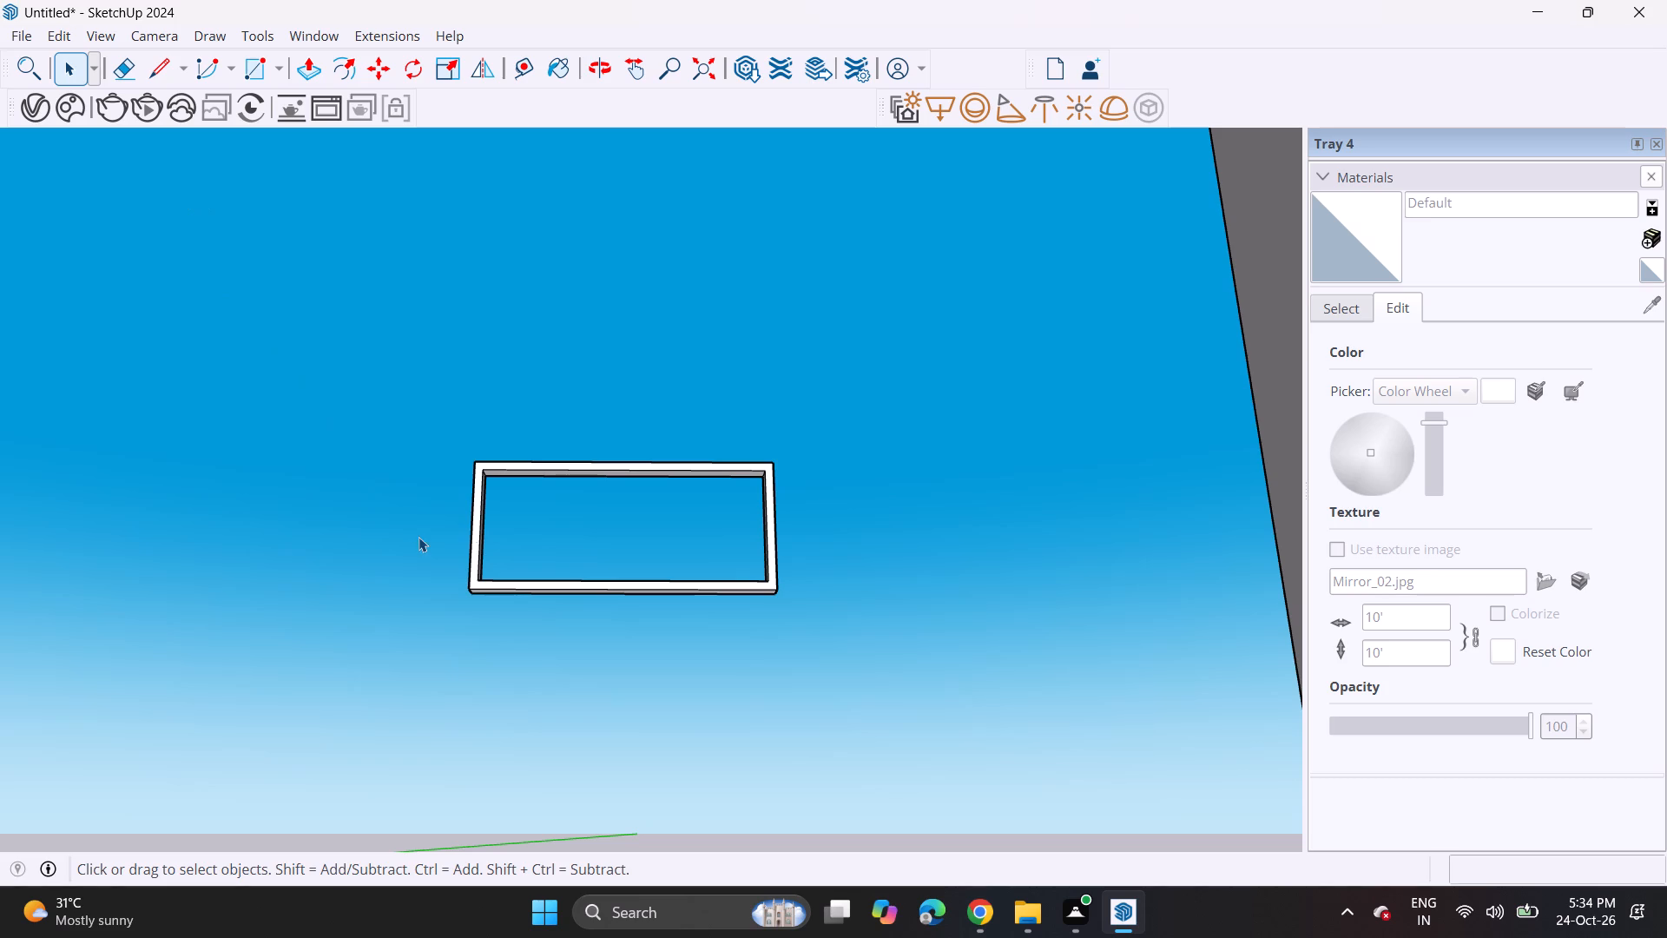
left_click(255, 65)
middle_click_drag(578, 471, 451, 651)
scroll(471, 565, "down", 2)
scroll(474, 557, "up", 9)
scroll(511, 572, "down", 1)
middle_click_drag(511, 599, 501, 647)
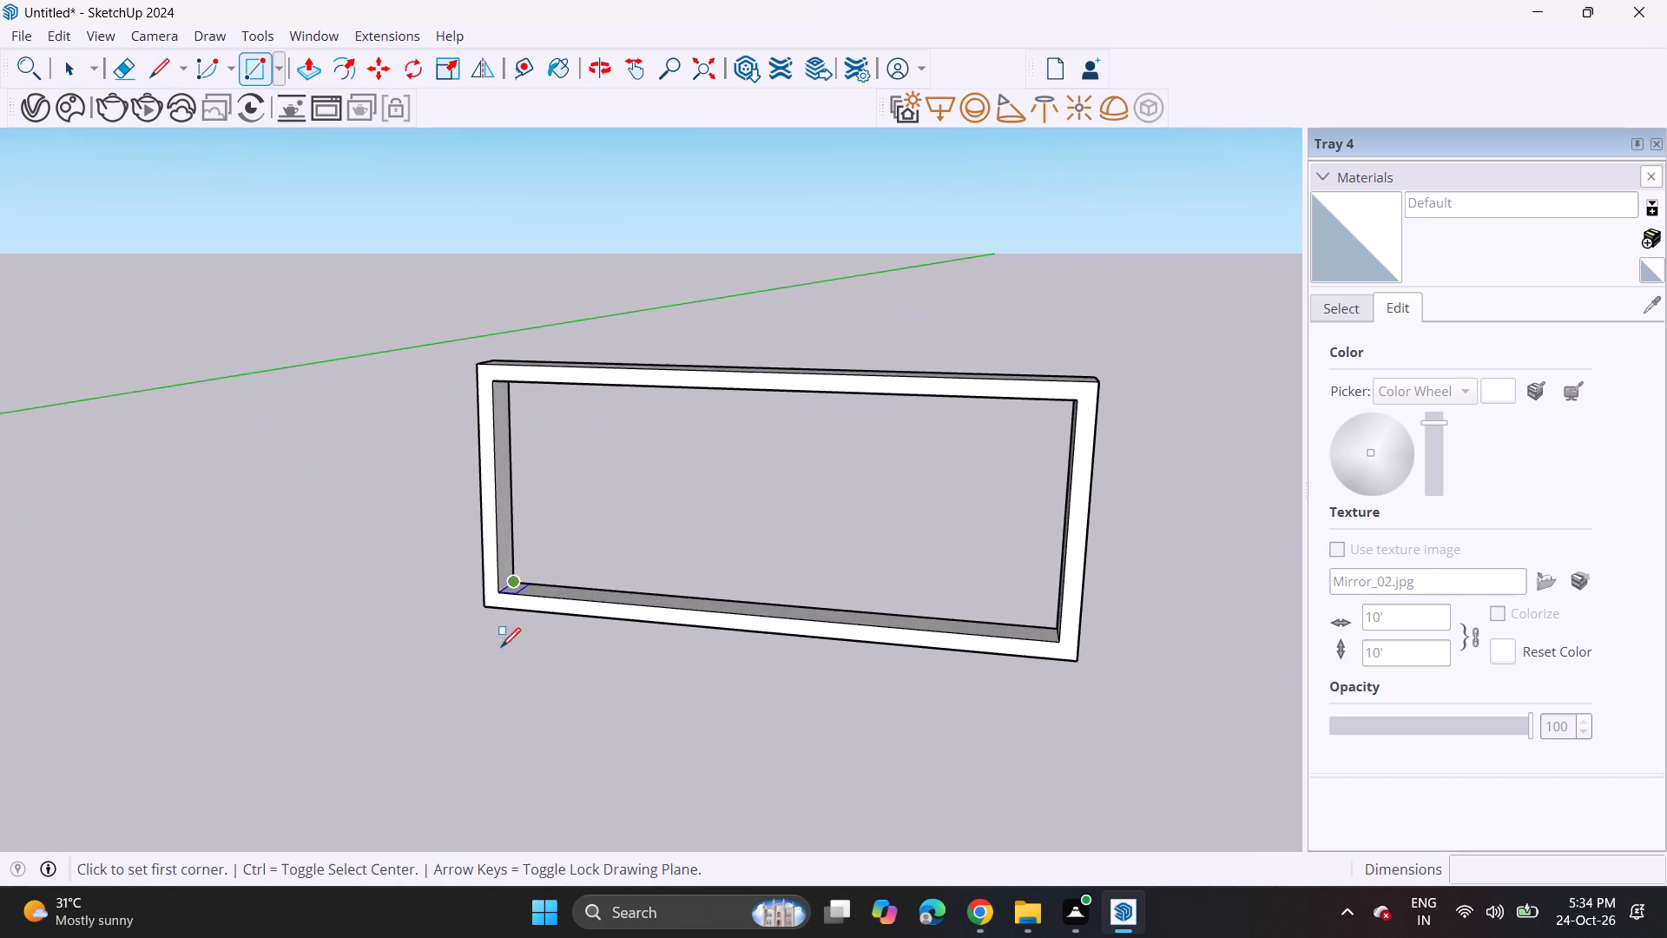
scroll(527, 558, "up", 5)
scroll(495, 653, "down", 6)
scroll(495, 653, "up", 1)
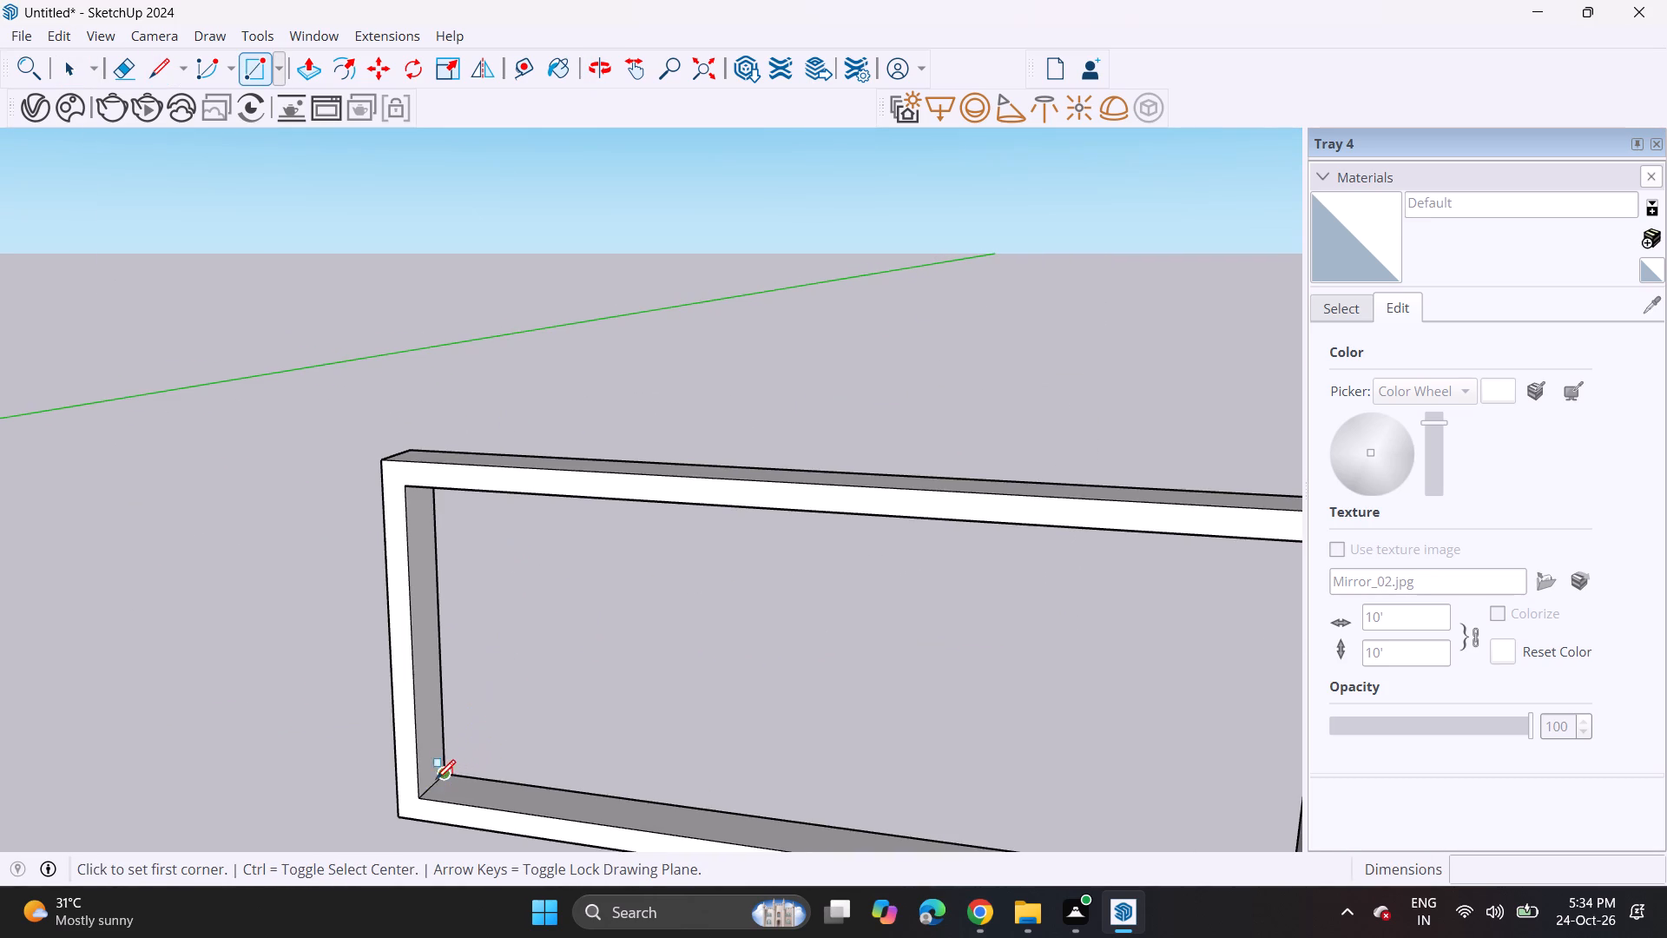
left_click(432, 785)
middle_click_drag(698, 615, 969, 447)
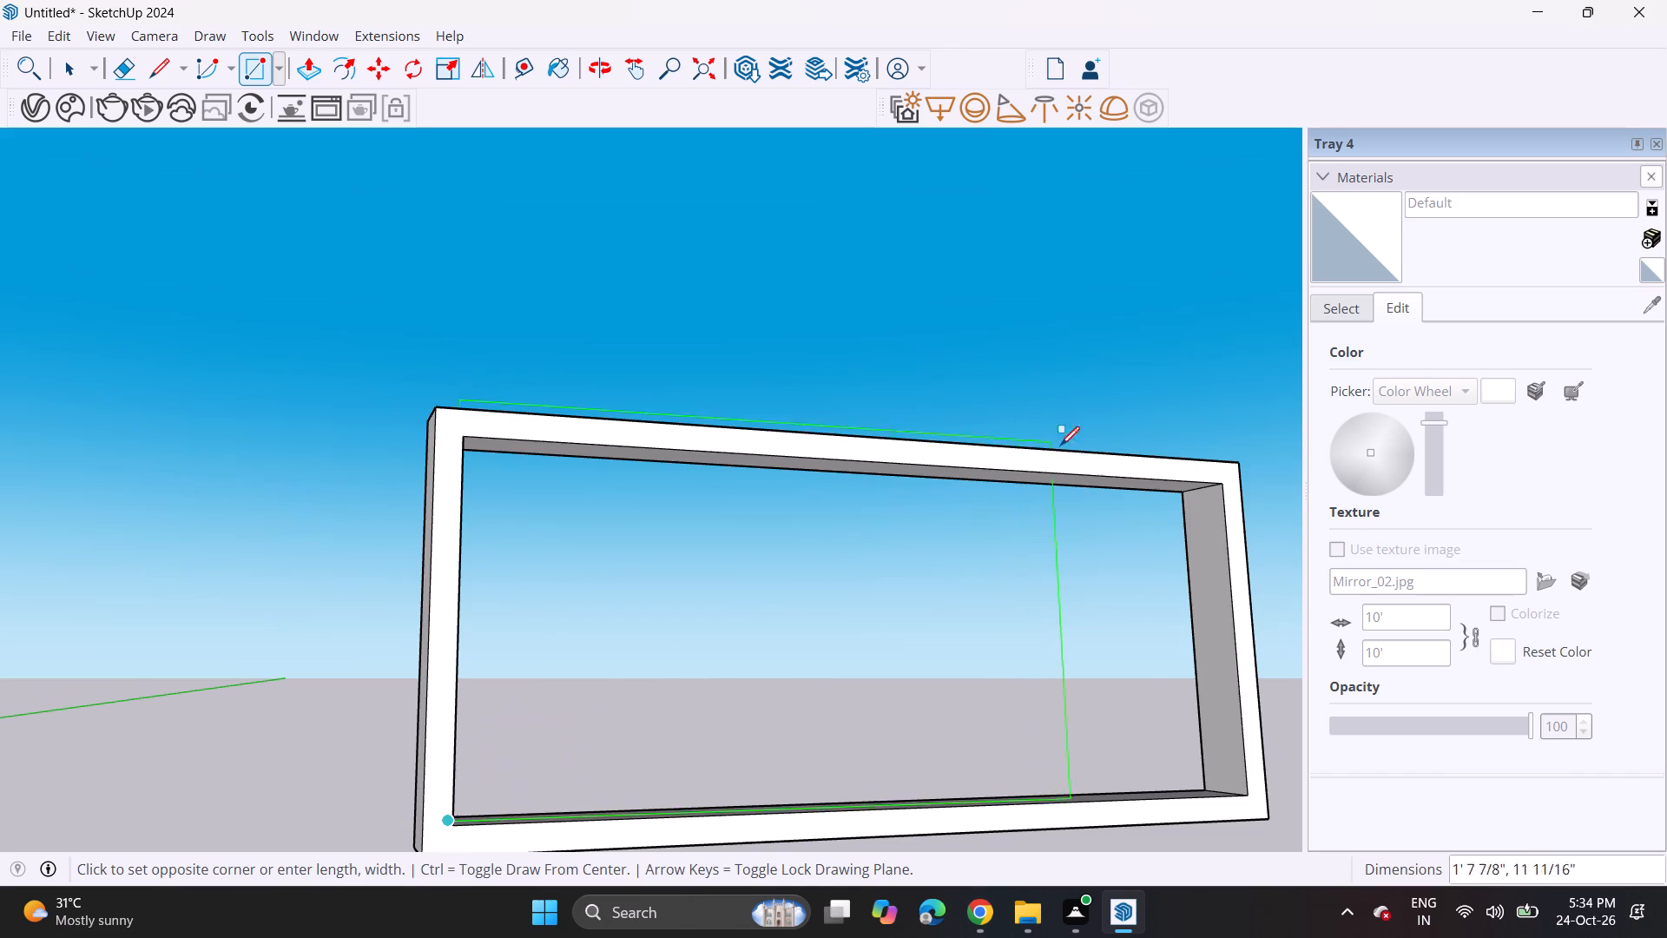
left_click(1202, 491)
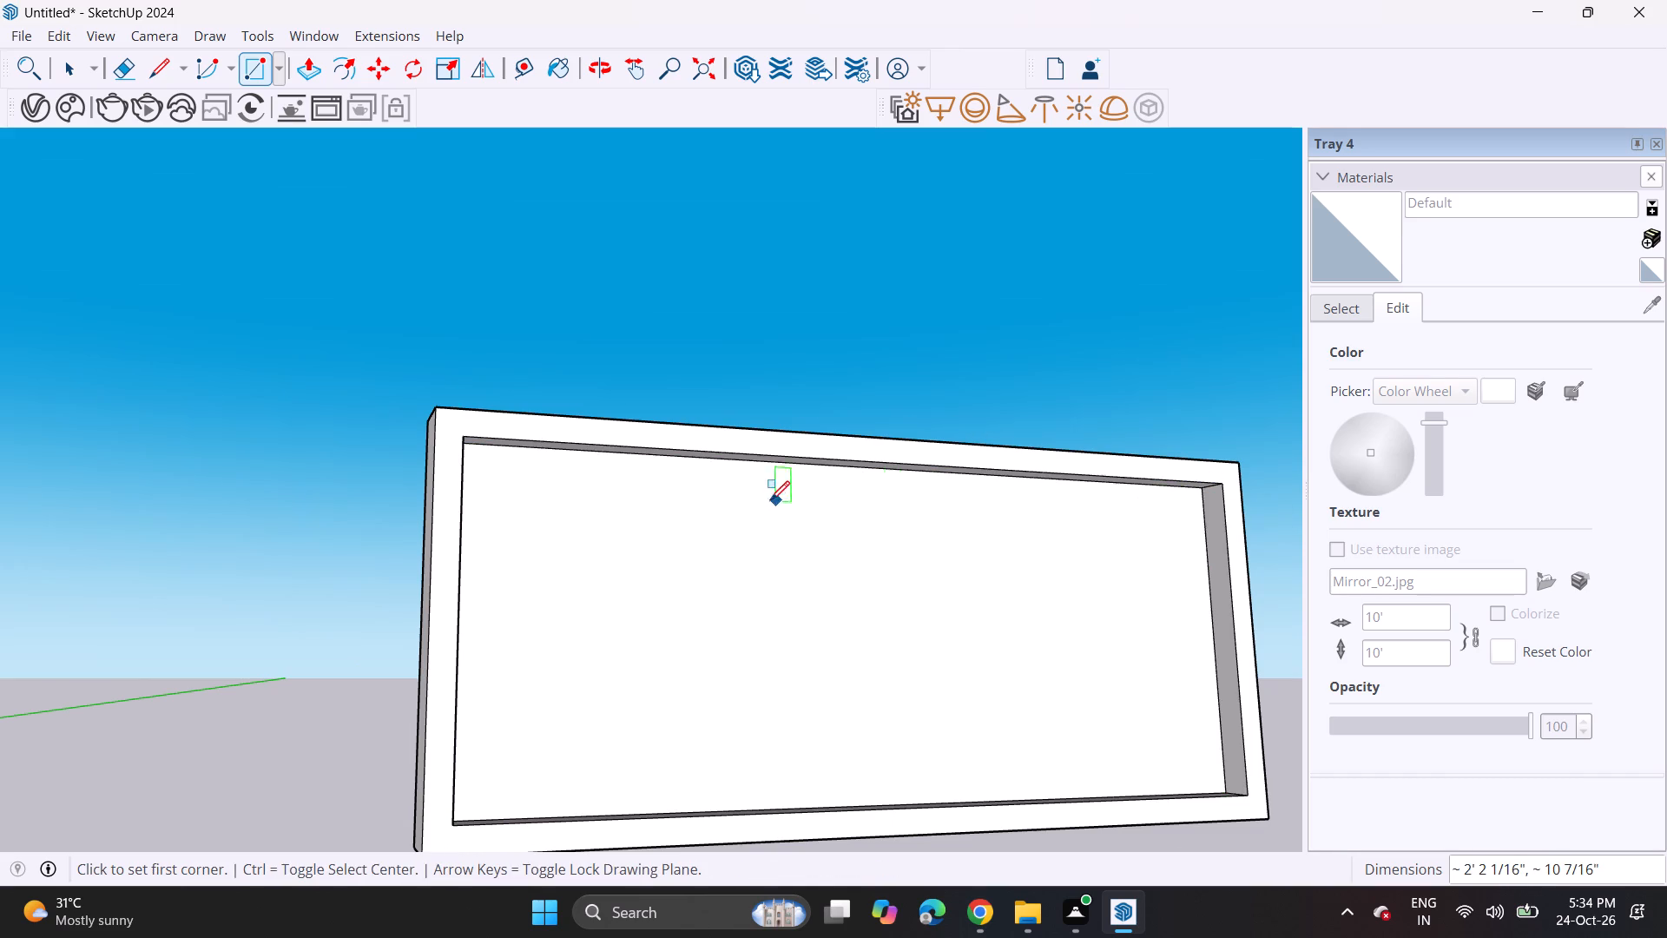
Paint the pane inside the frame with Mirror 02 from Glass and Mirrors and set its opacity to 50.
middle_click_drag(748, 499, 619, 519)
scroll(596, 501, "down", 11)
middle_click_drag(703, 529, 685, 562)
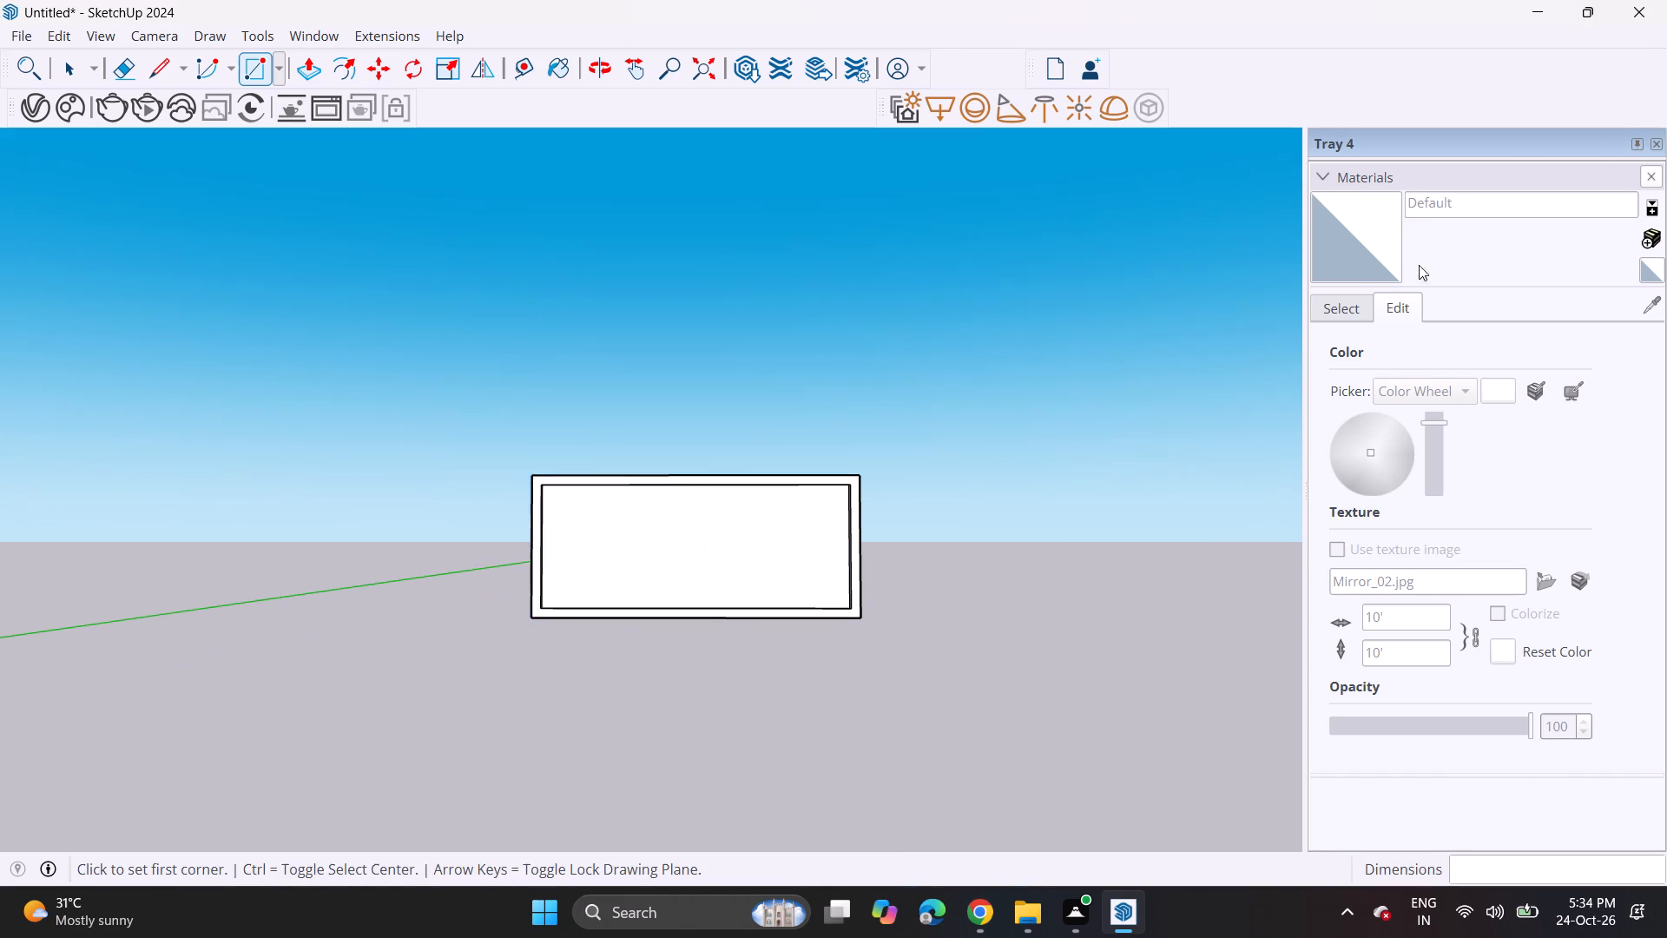
left_click(1366, 304)
left_click(1411, 385)
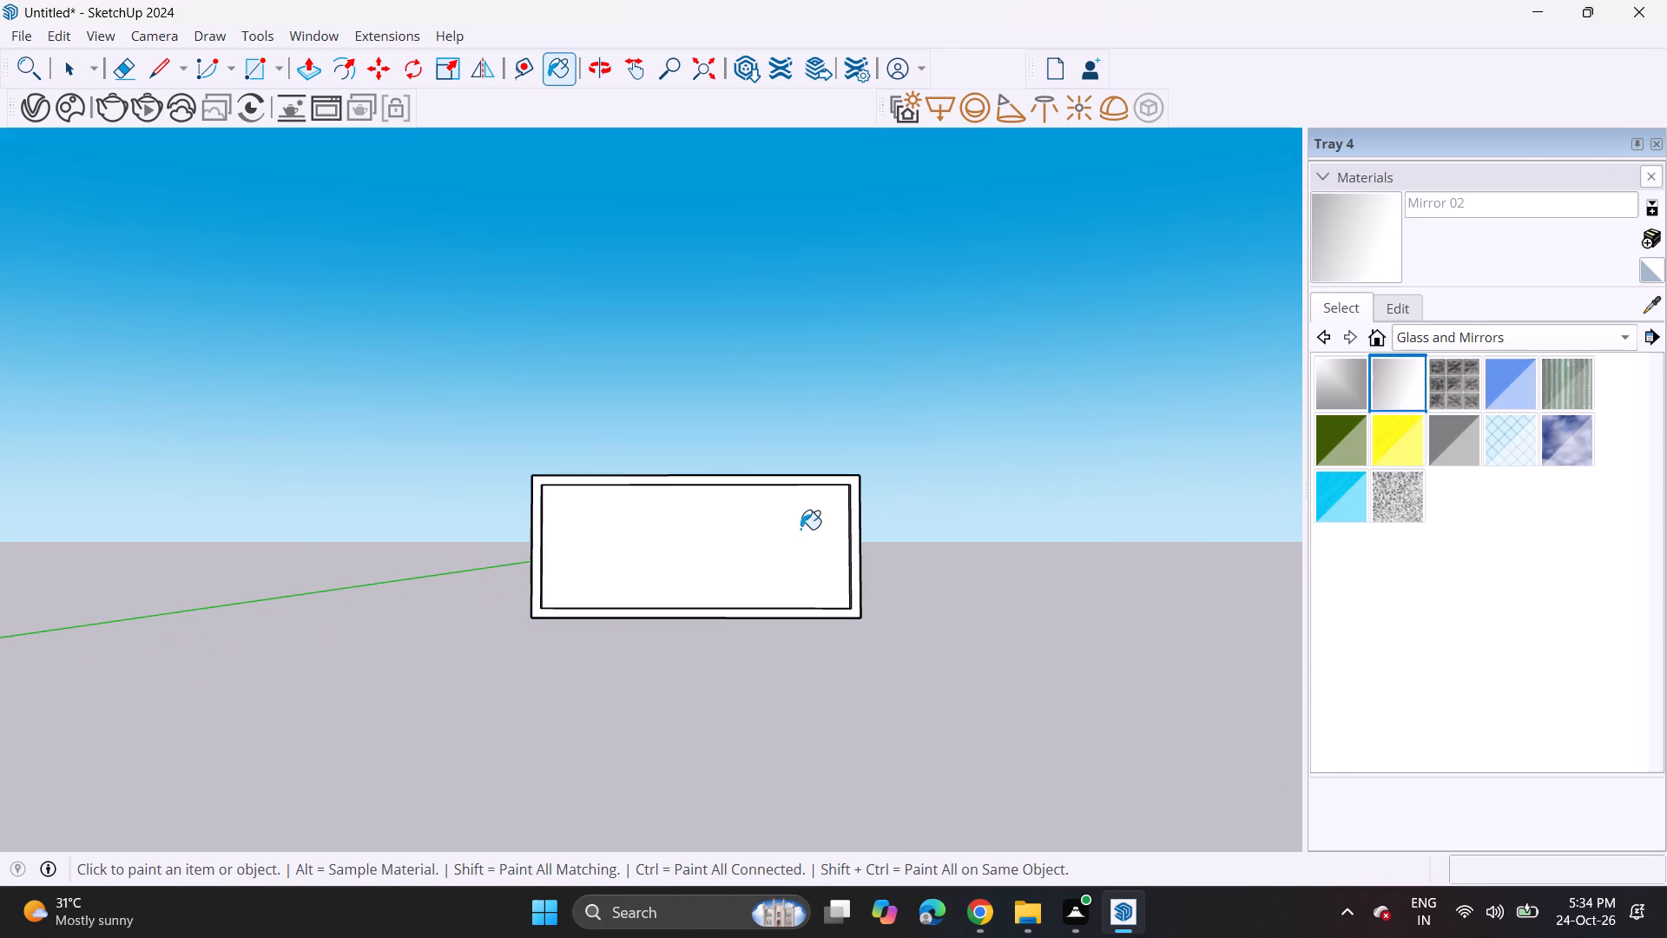
left_click(801, 528)
left_click(1394, 306)
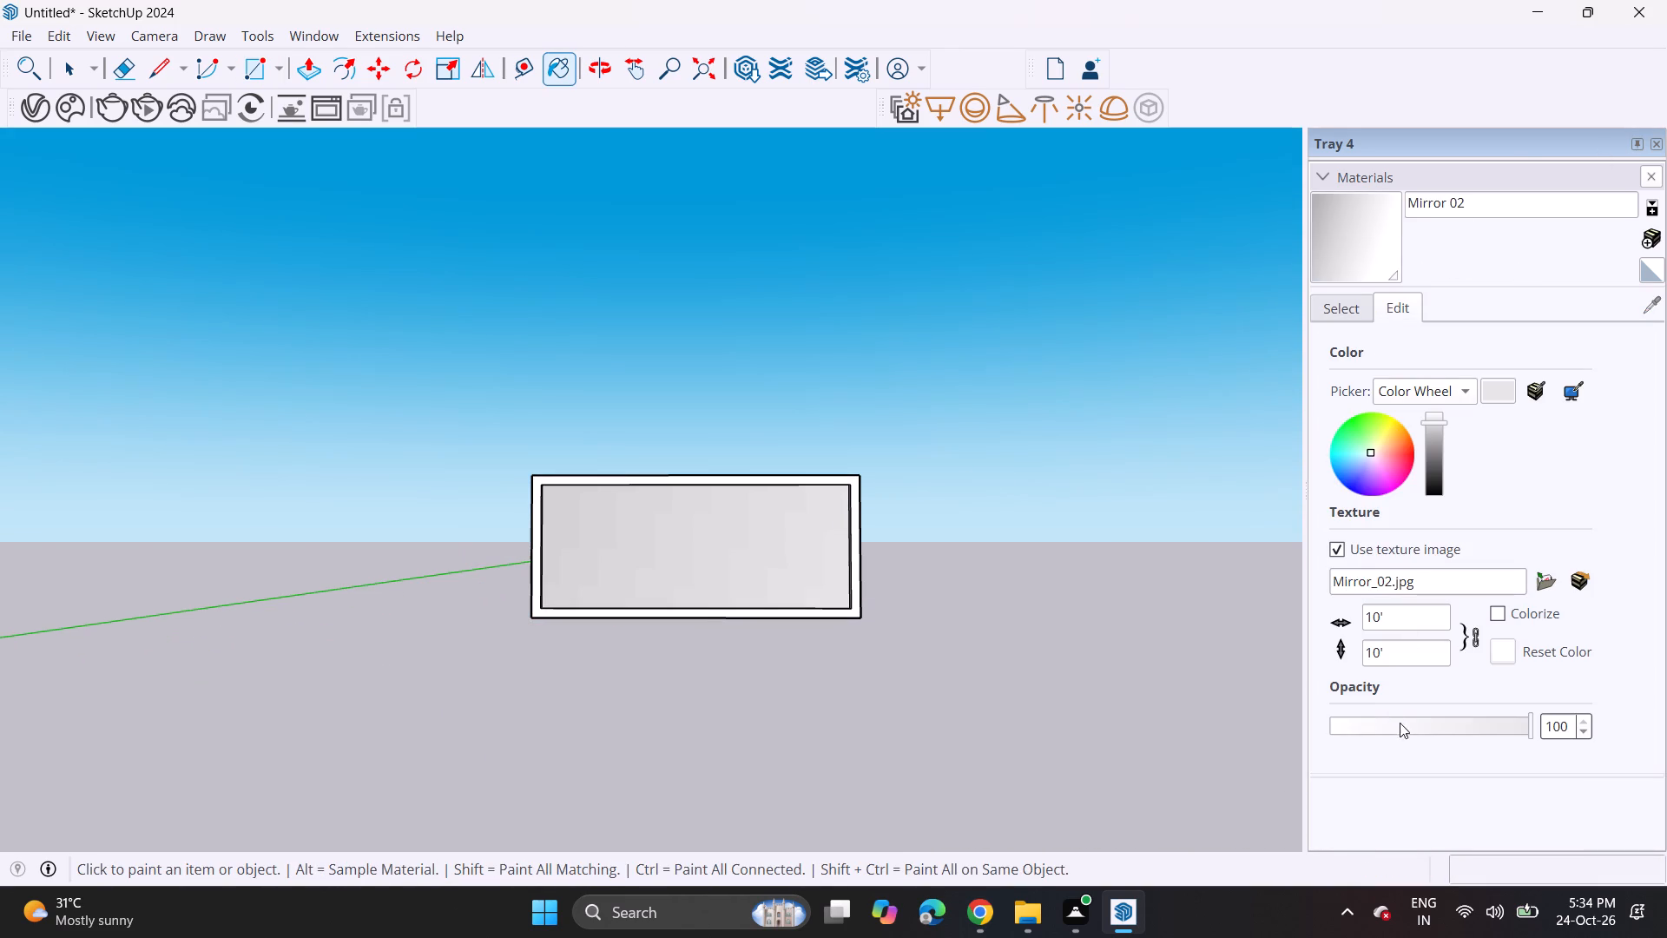
left_click(1424, 723)
left_click(1431, 725)
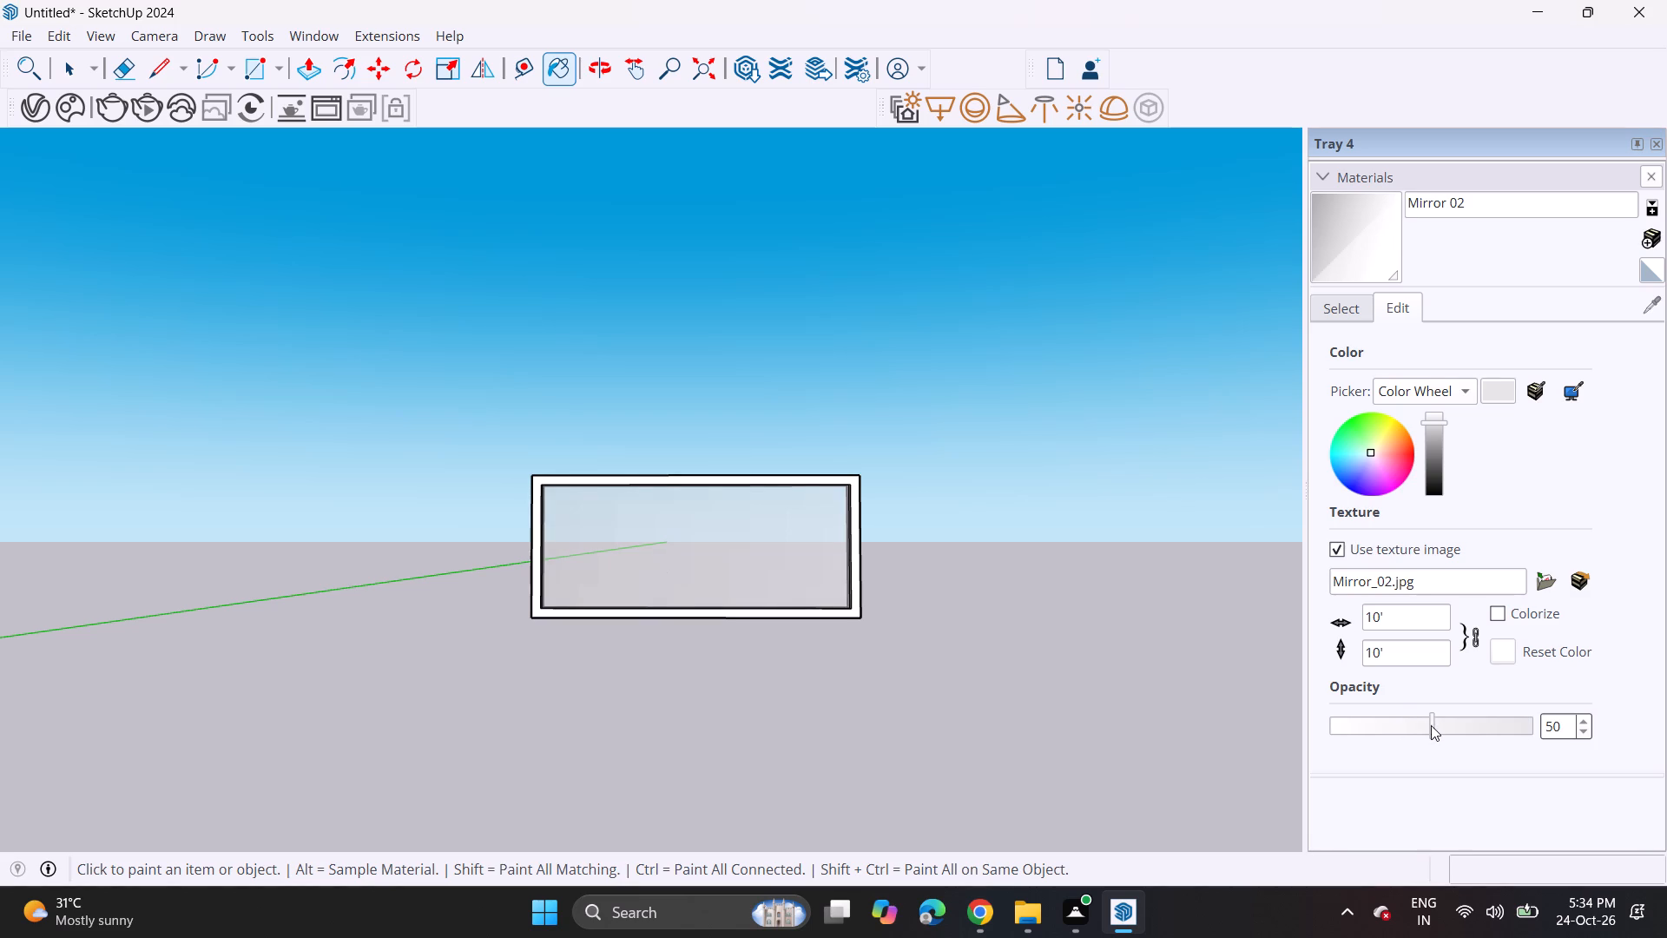
Copy the whole glass-fronted frame about 1' straight down so the copy sits directly beneath the original.
key("space")
left_click_drag(217, 345, 1056, 756)
left_click_drag(1056, 756, 1055, 756)
key("space")
left_click_drag(488, 395, 900, 740)
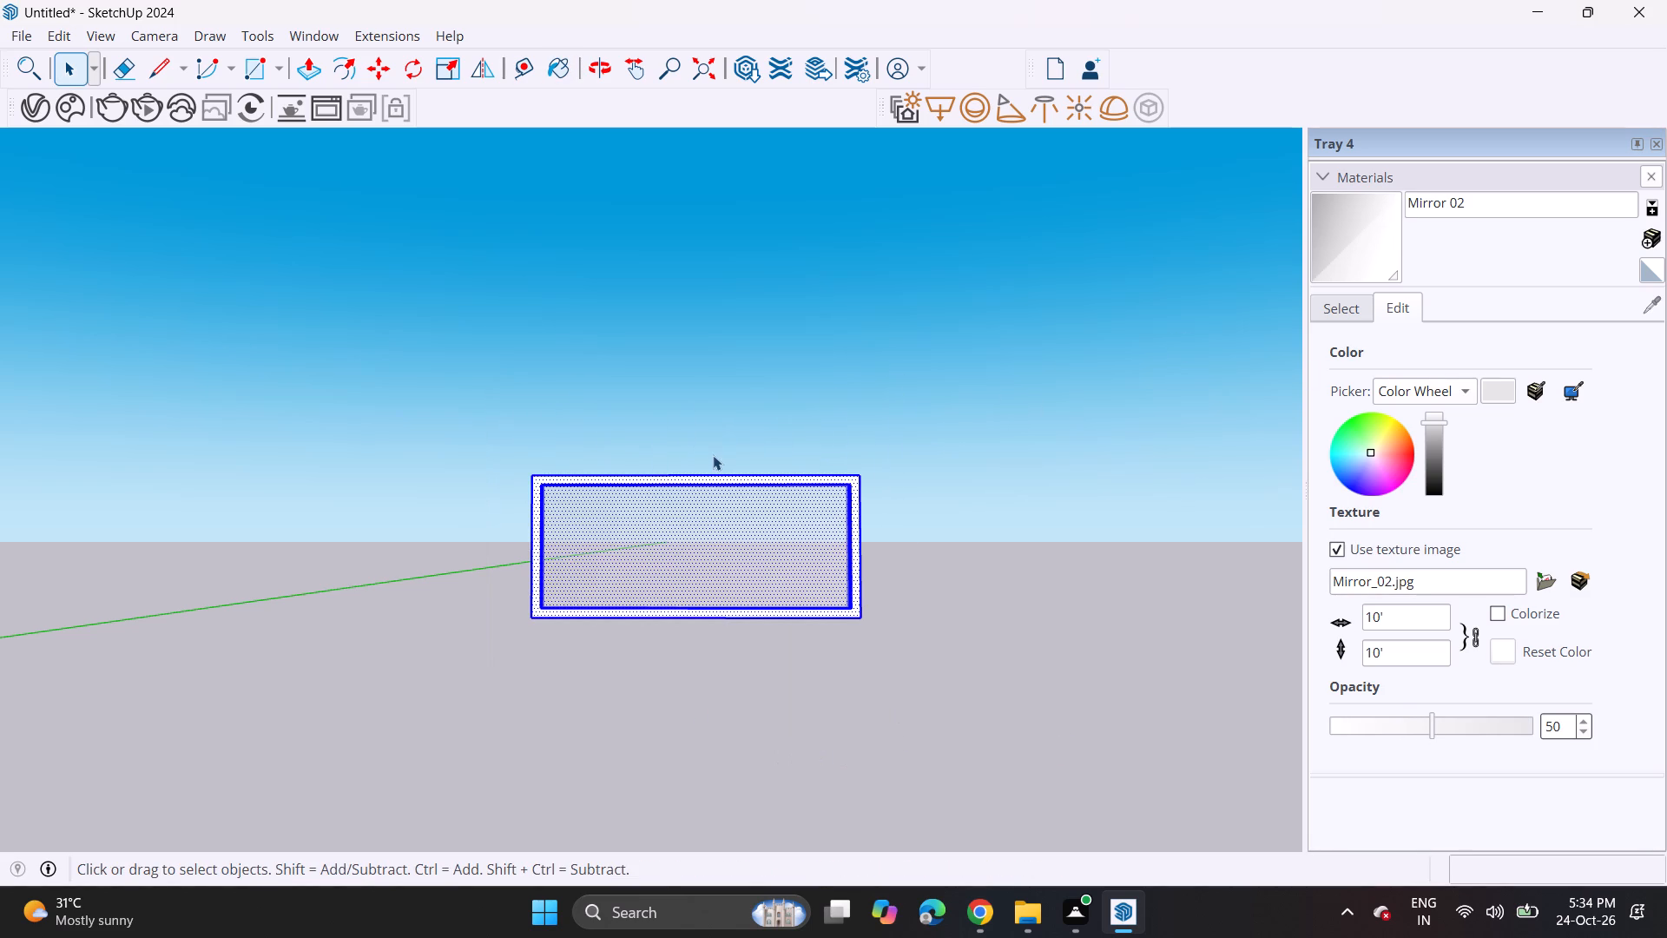
key("m")
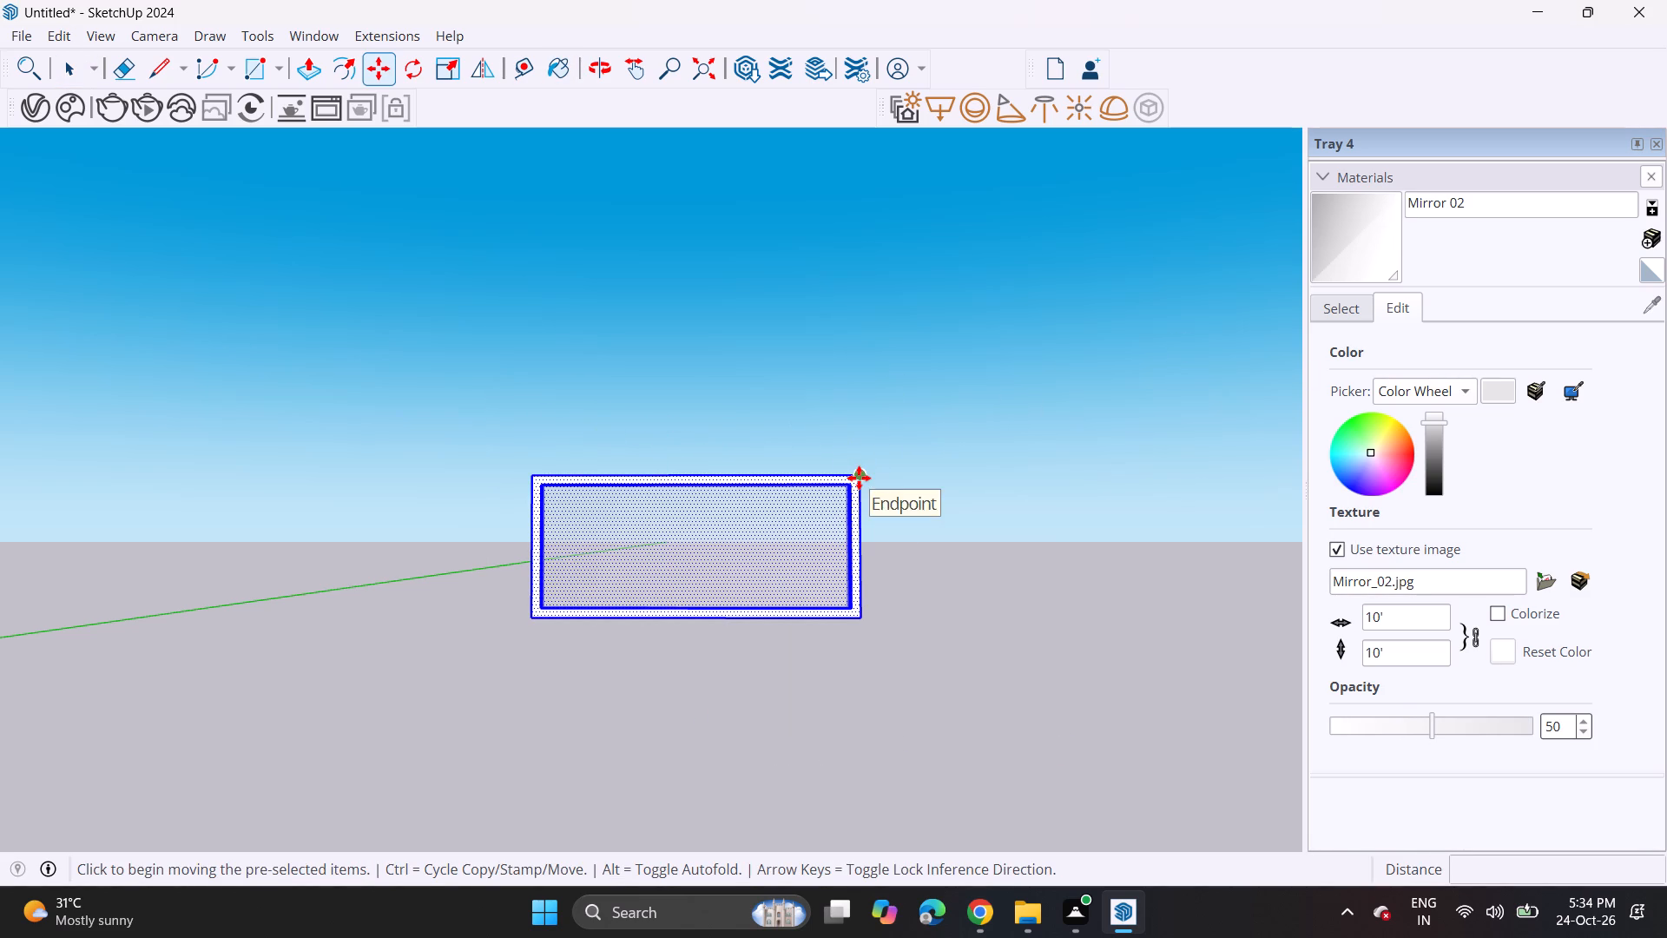
left_click(859, 478)
scroll(860, 633, "up", 3)
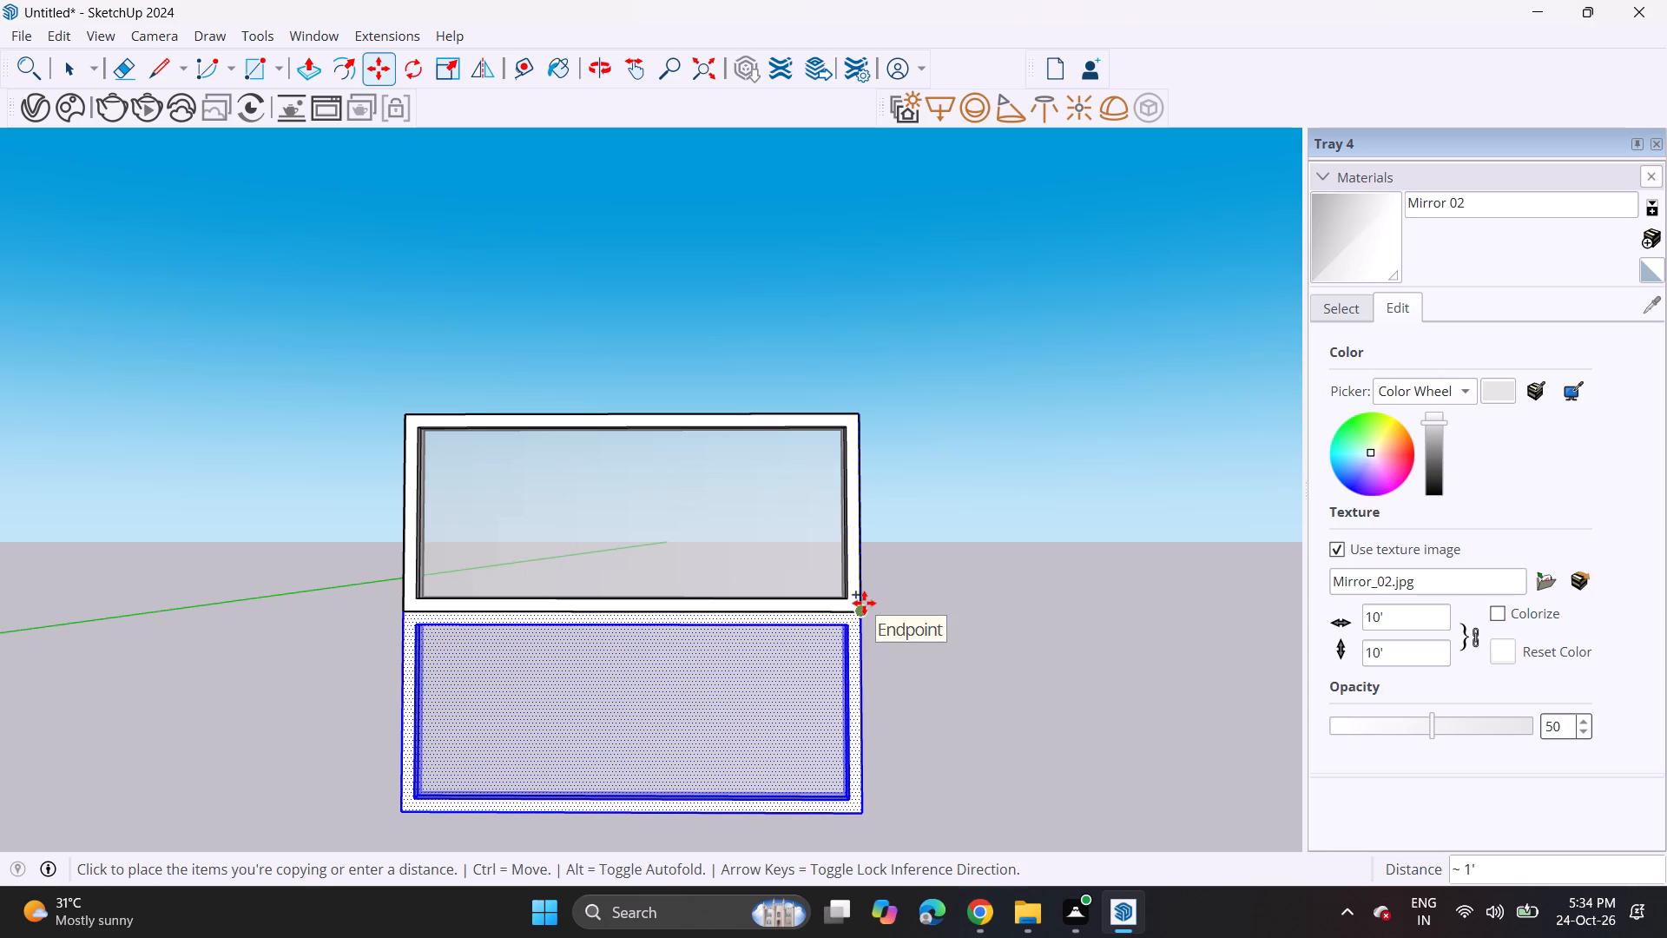
left_click(864, 603)
key("space")
left_click(916, 470)
Combine the two stacked glass-fronted frames into one group.
scroll(888, 463, "down", 6)
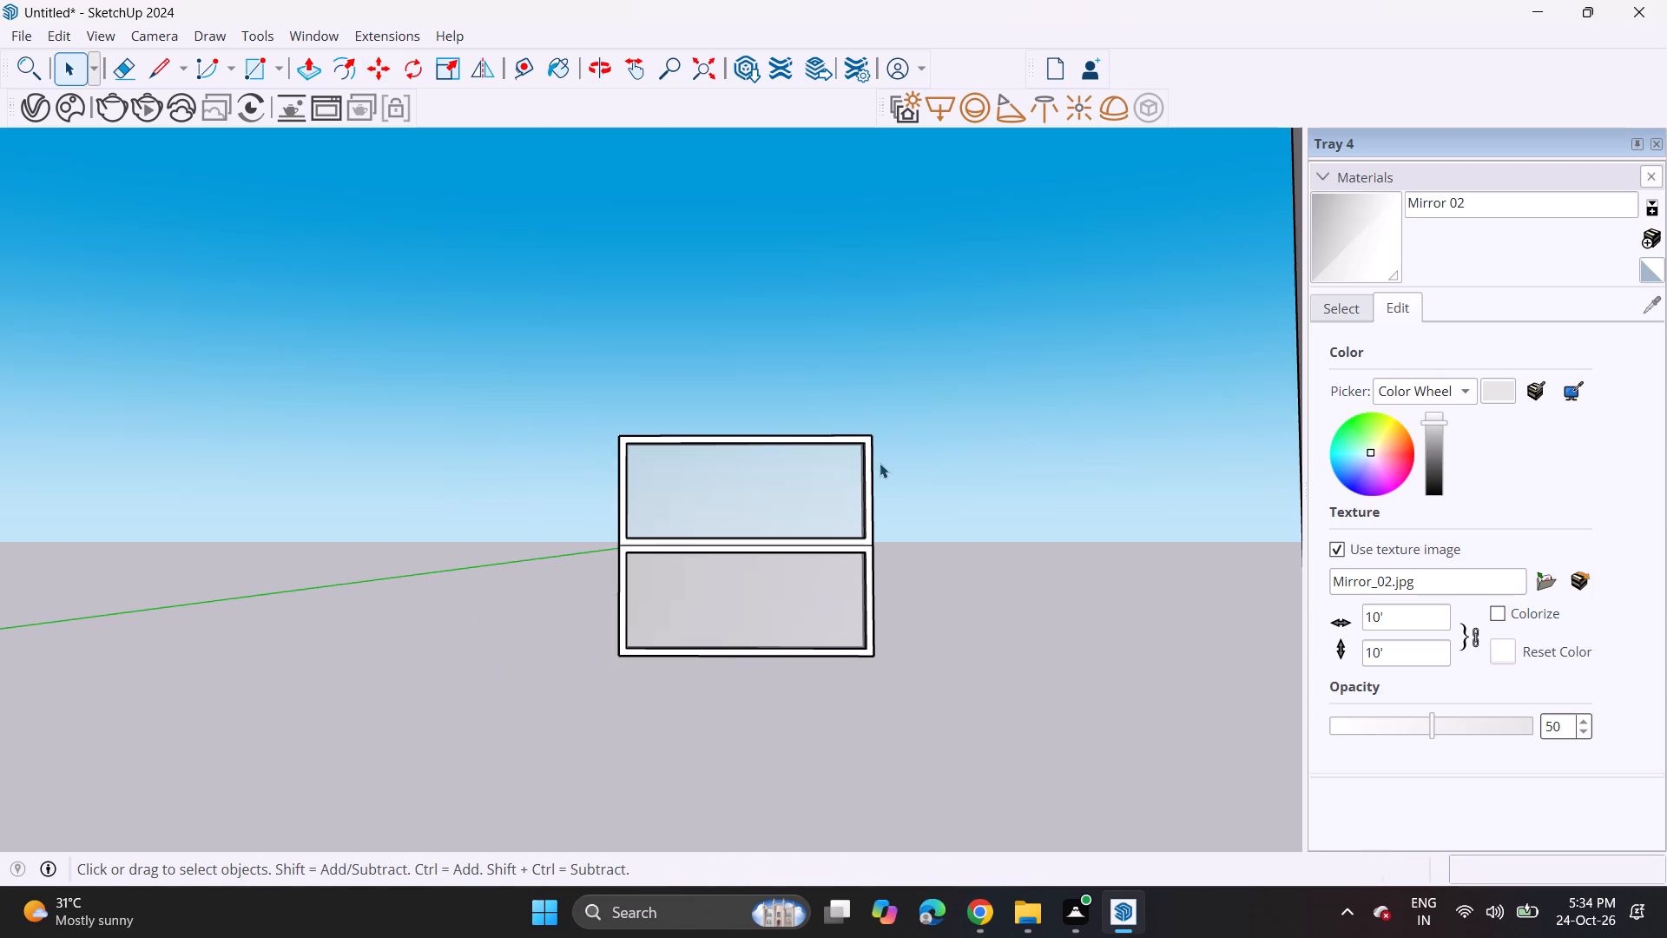
left_click_drag(418, 367, 930, 729)
right_click(759, 514)
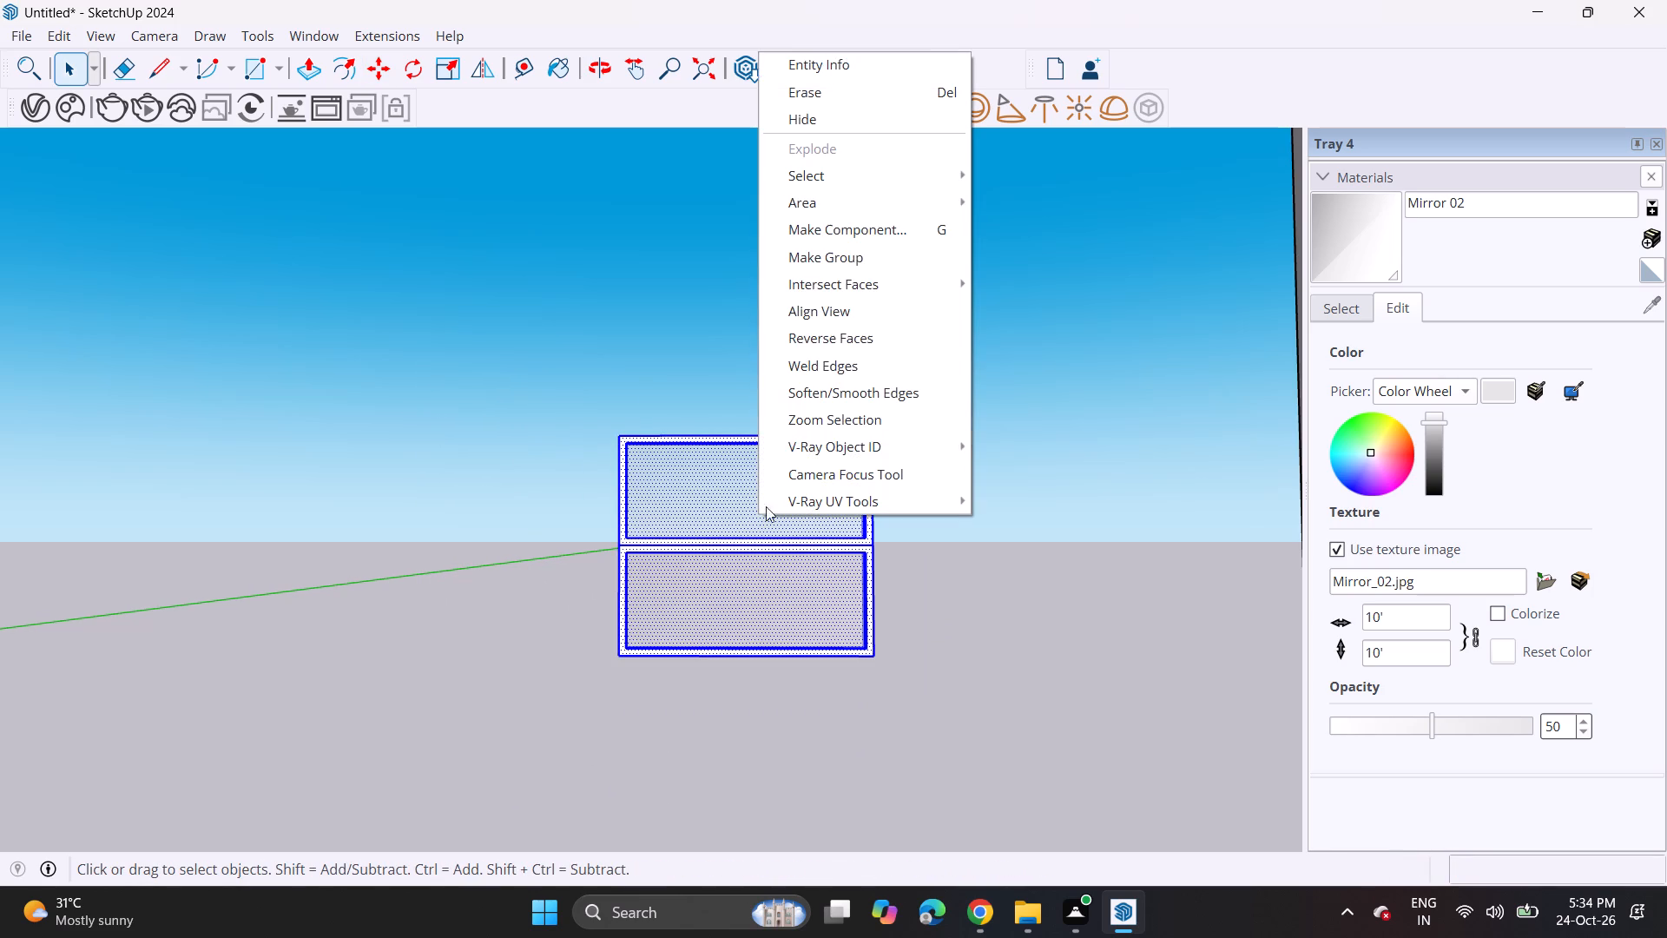
left_click(837, 260)
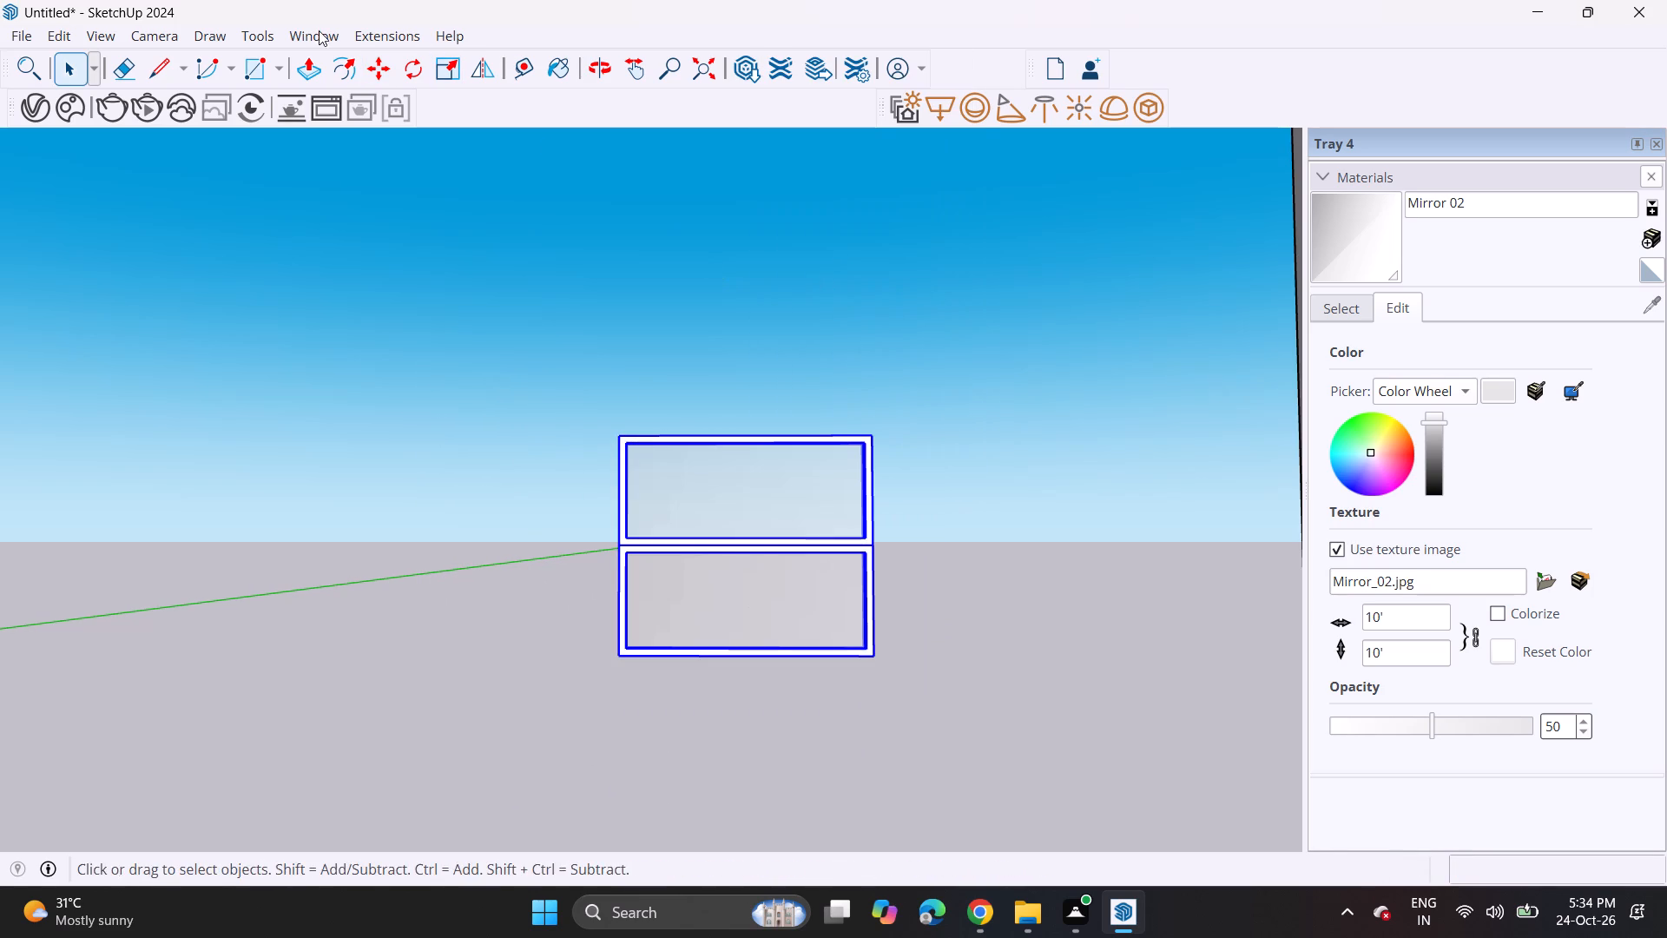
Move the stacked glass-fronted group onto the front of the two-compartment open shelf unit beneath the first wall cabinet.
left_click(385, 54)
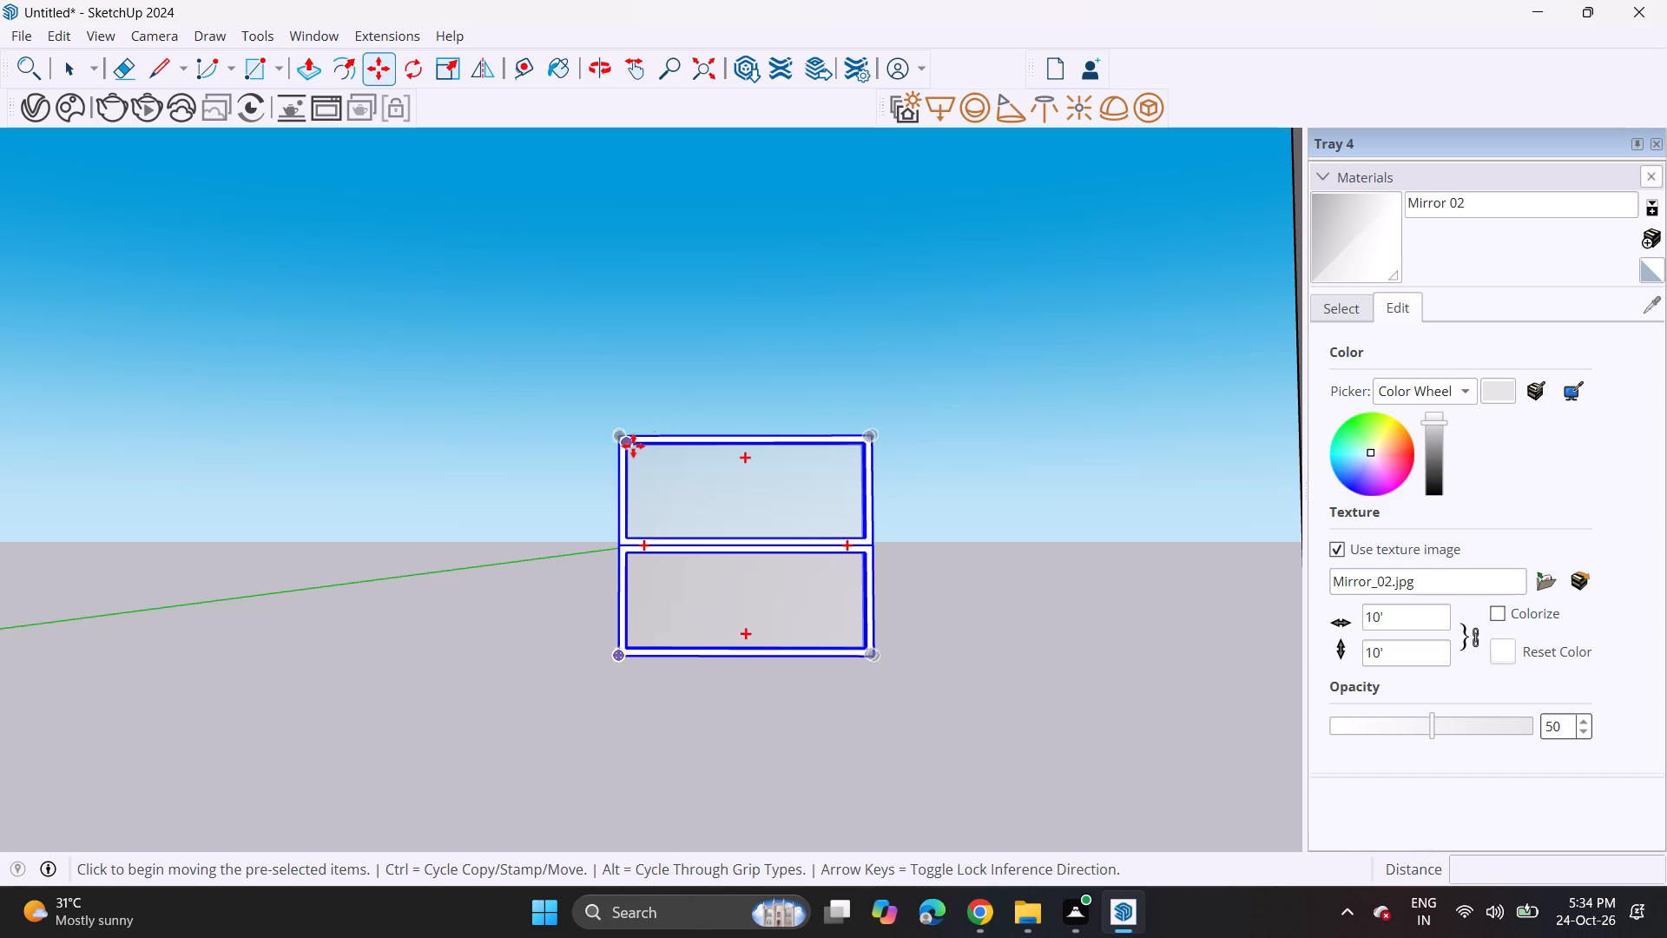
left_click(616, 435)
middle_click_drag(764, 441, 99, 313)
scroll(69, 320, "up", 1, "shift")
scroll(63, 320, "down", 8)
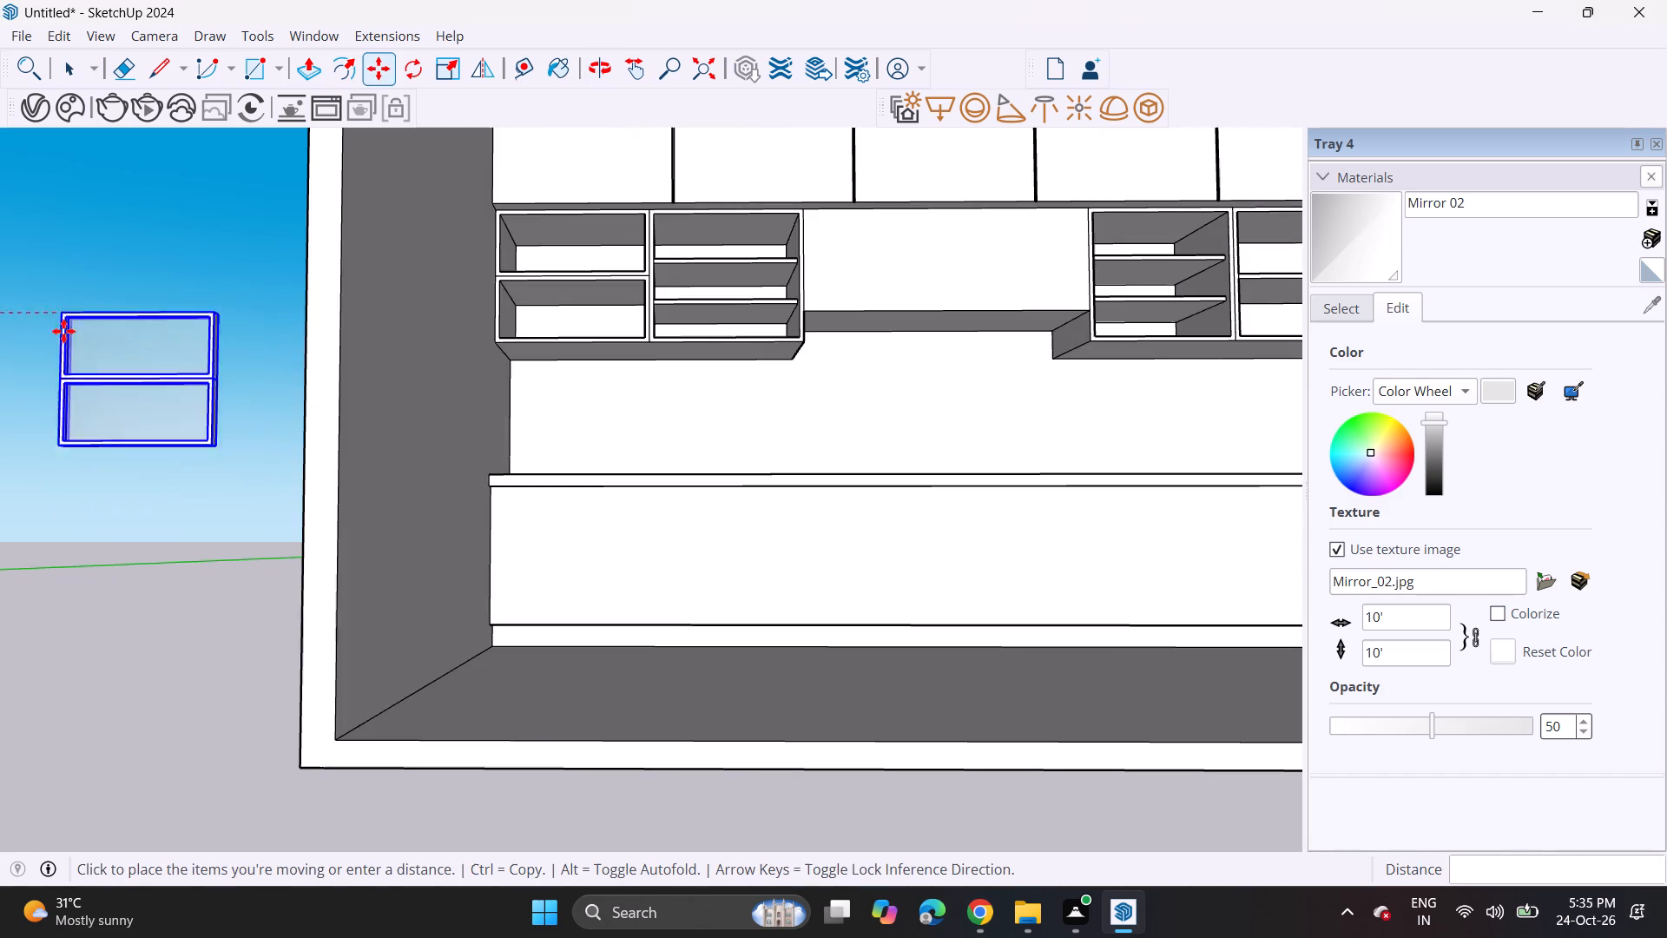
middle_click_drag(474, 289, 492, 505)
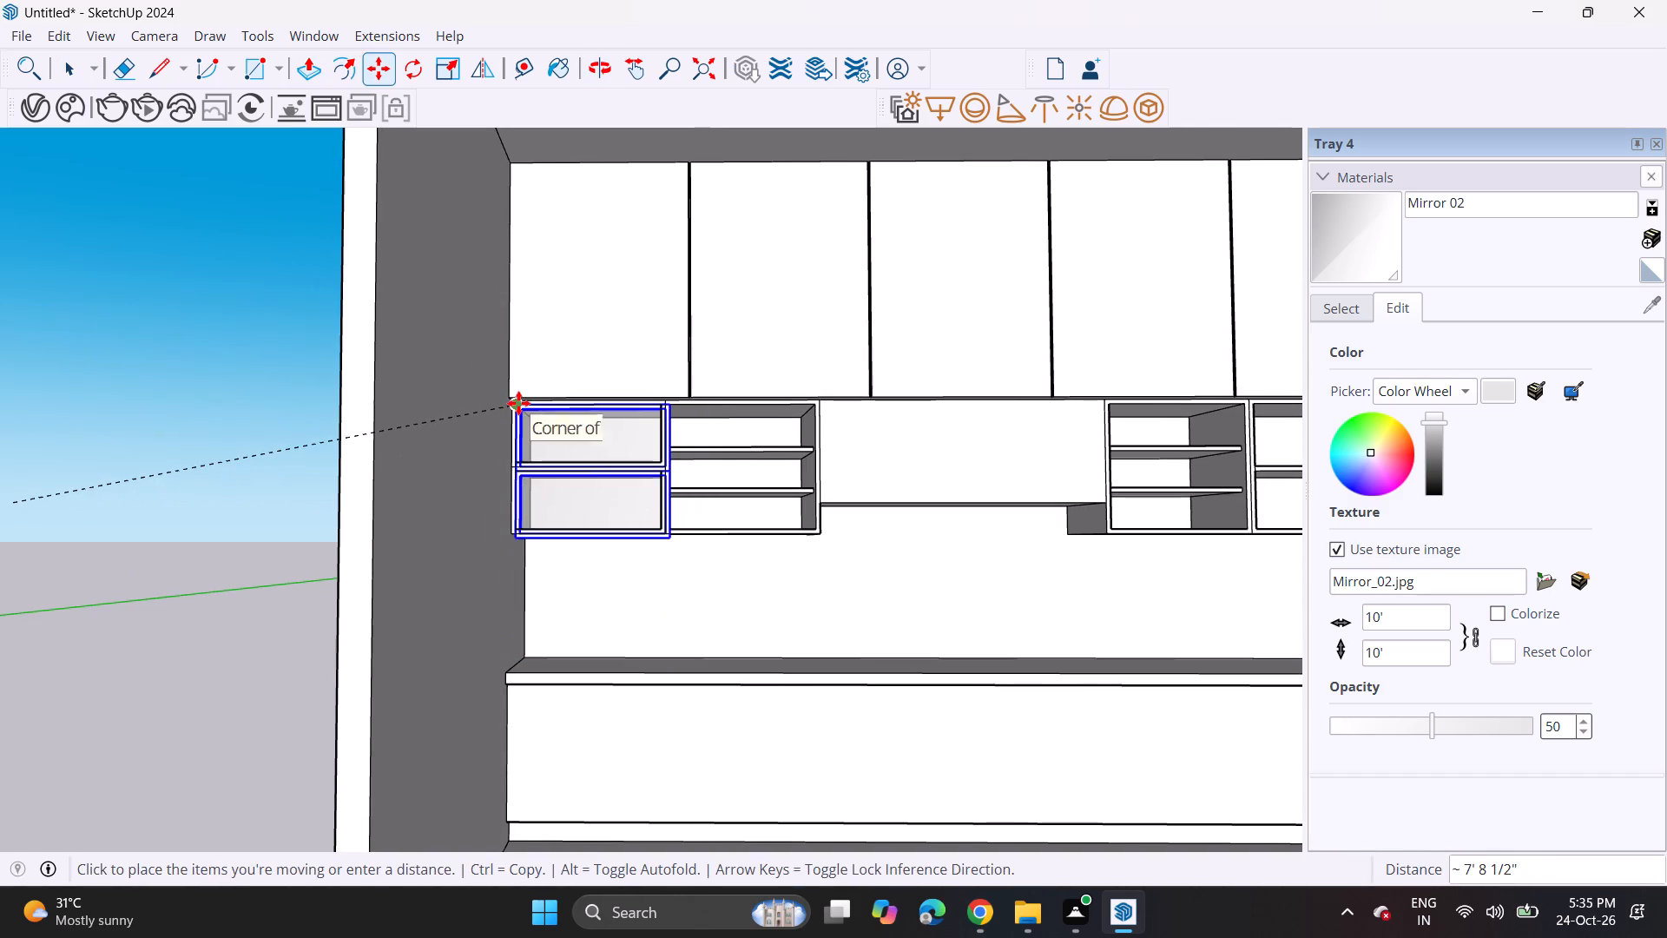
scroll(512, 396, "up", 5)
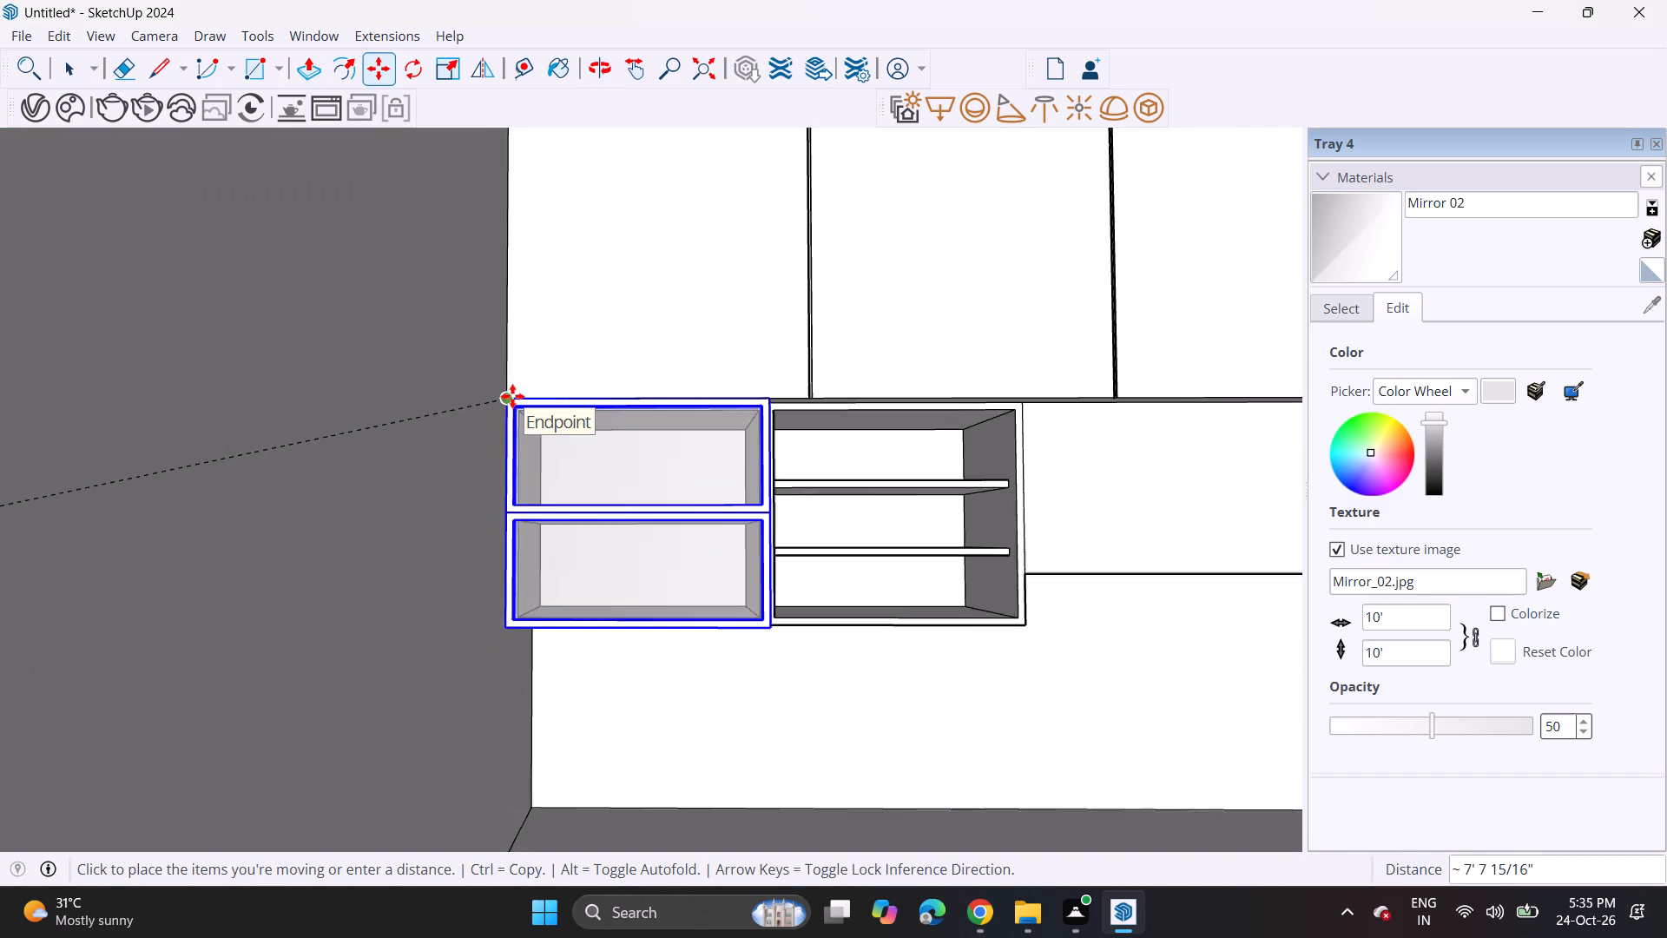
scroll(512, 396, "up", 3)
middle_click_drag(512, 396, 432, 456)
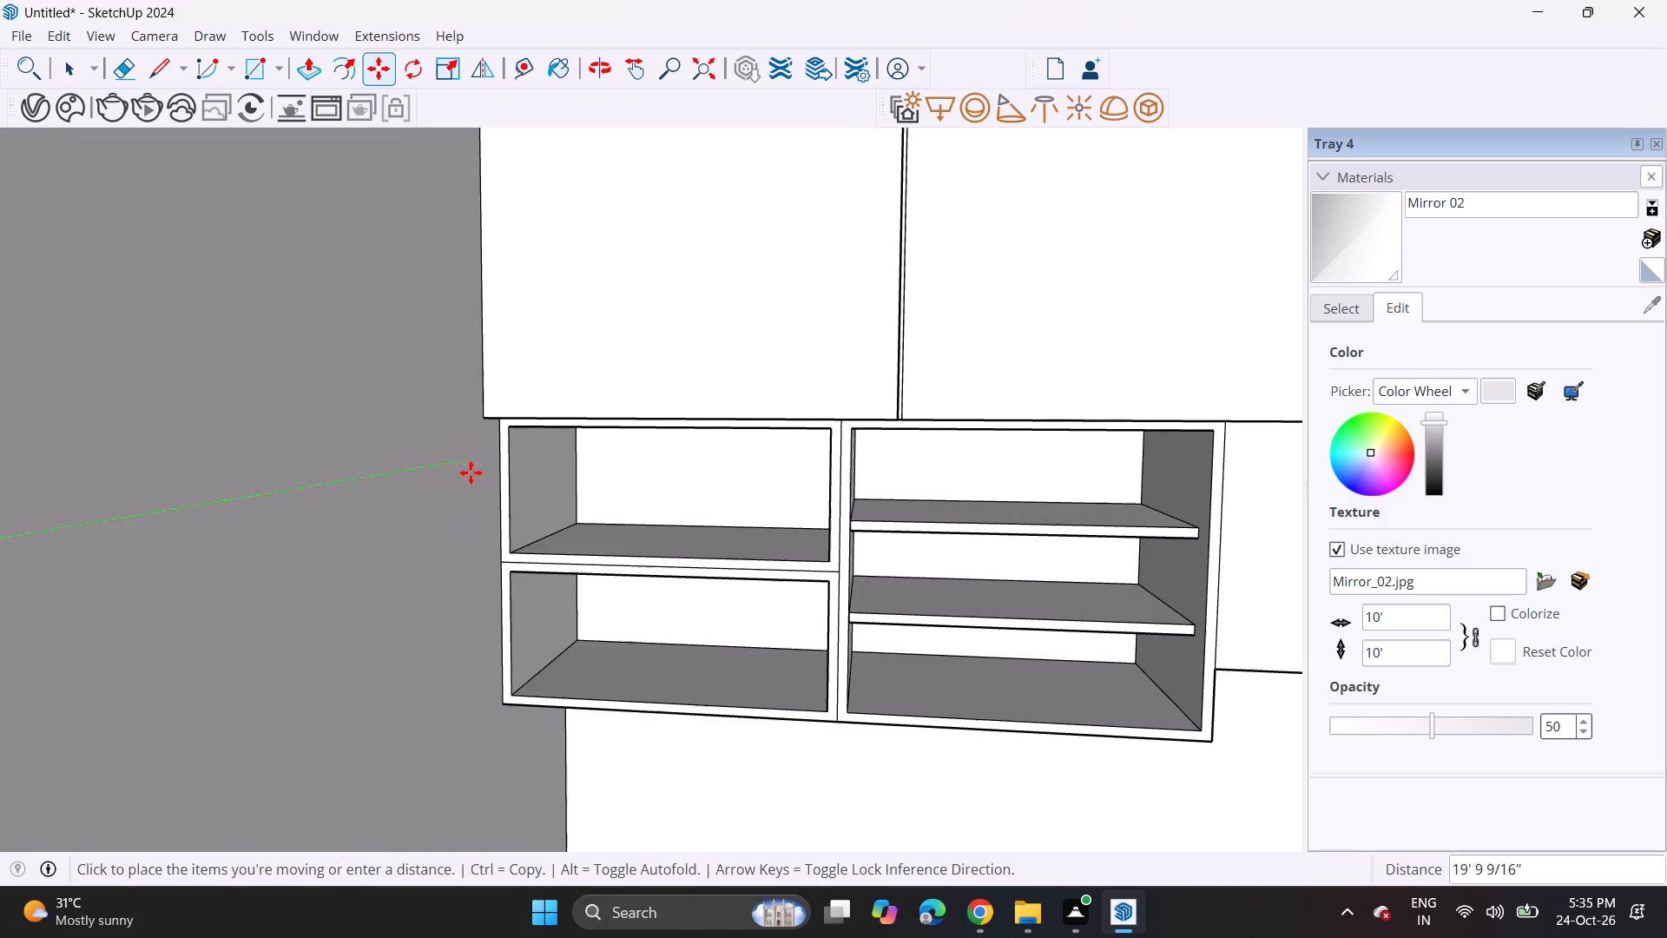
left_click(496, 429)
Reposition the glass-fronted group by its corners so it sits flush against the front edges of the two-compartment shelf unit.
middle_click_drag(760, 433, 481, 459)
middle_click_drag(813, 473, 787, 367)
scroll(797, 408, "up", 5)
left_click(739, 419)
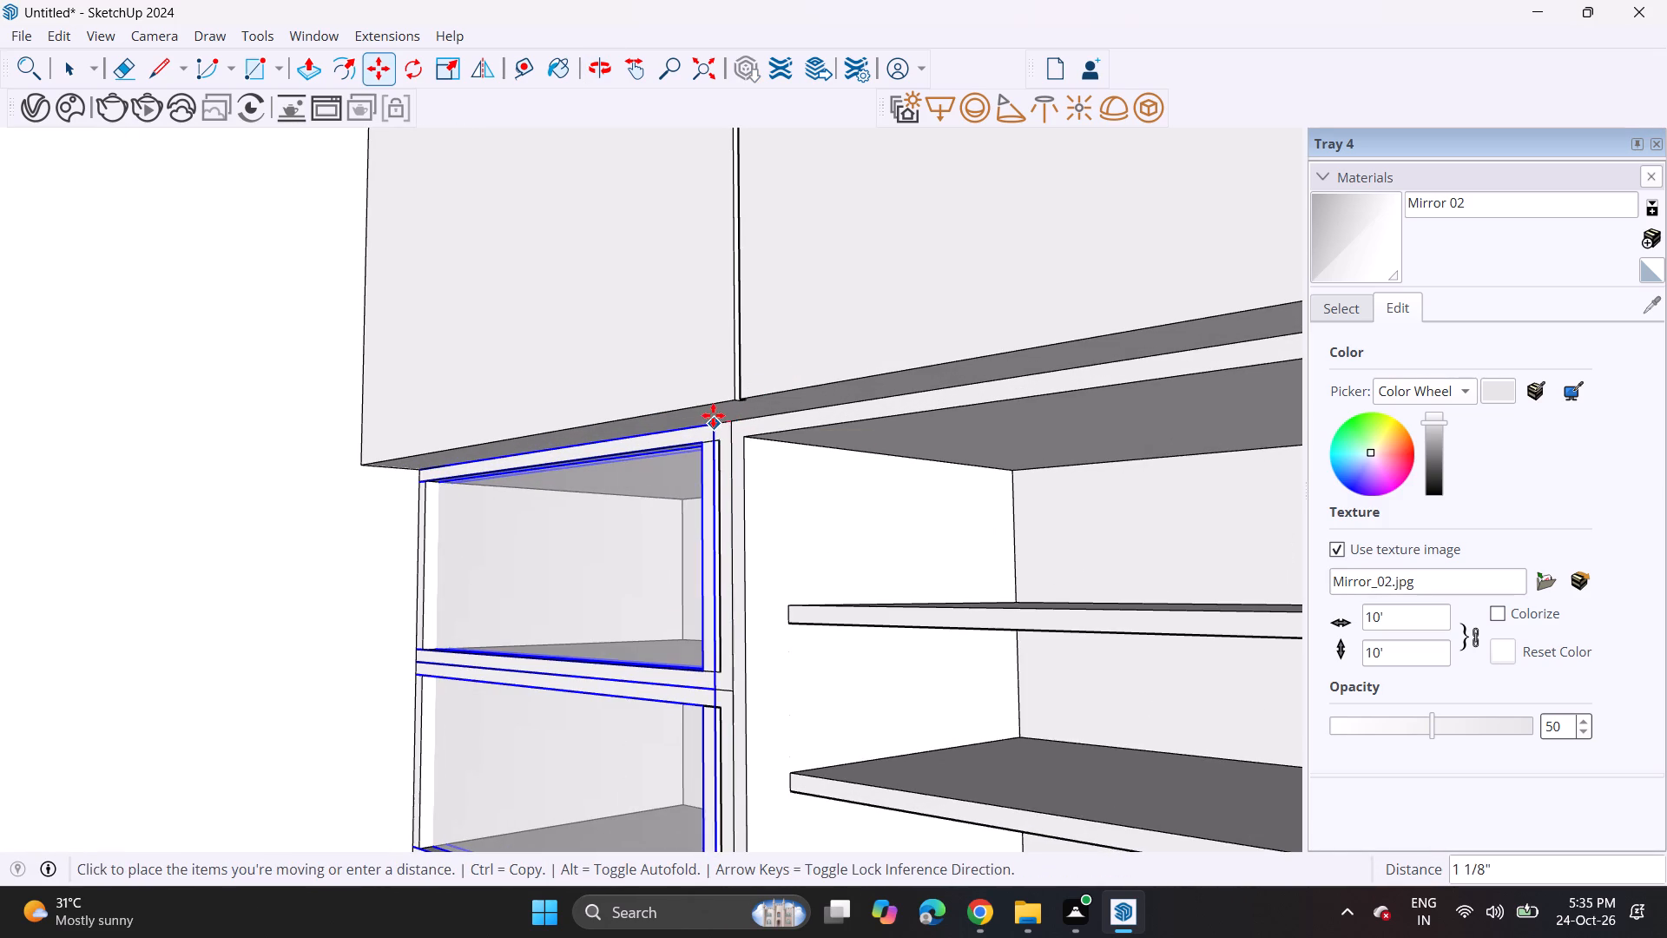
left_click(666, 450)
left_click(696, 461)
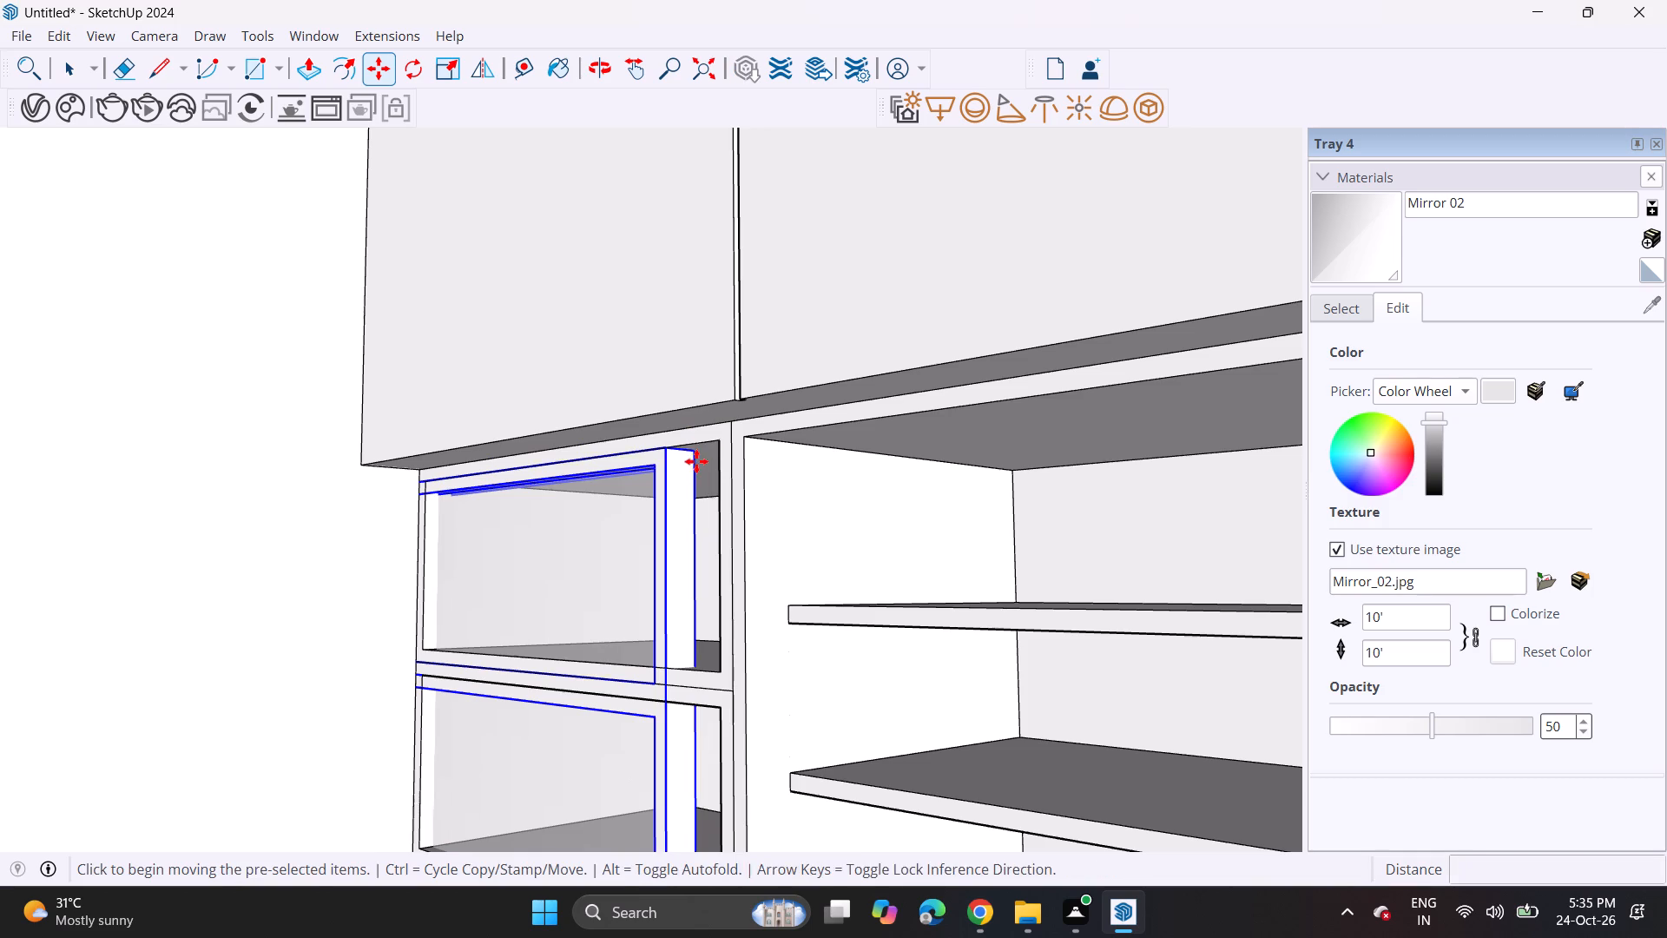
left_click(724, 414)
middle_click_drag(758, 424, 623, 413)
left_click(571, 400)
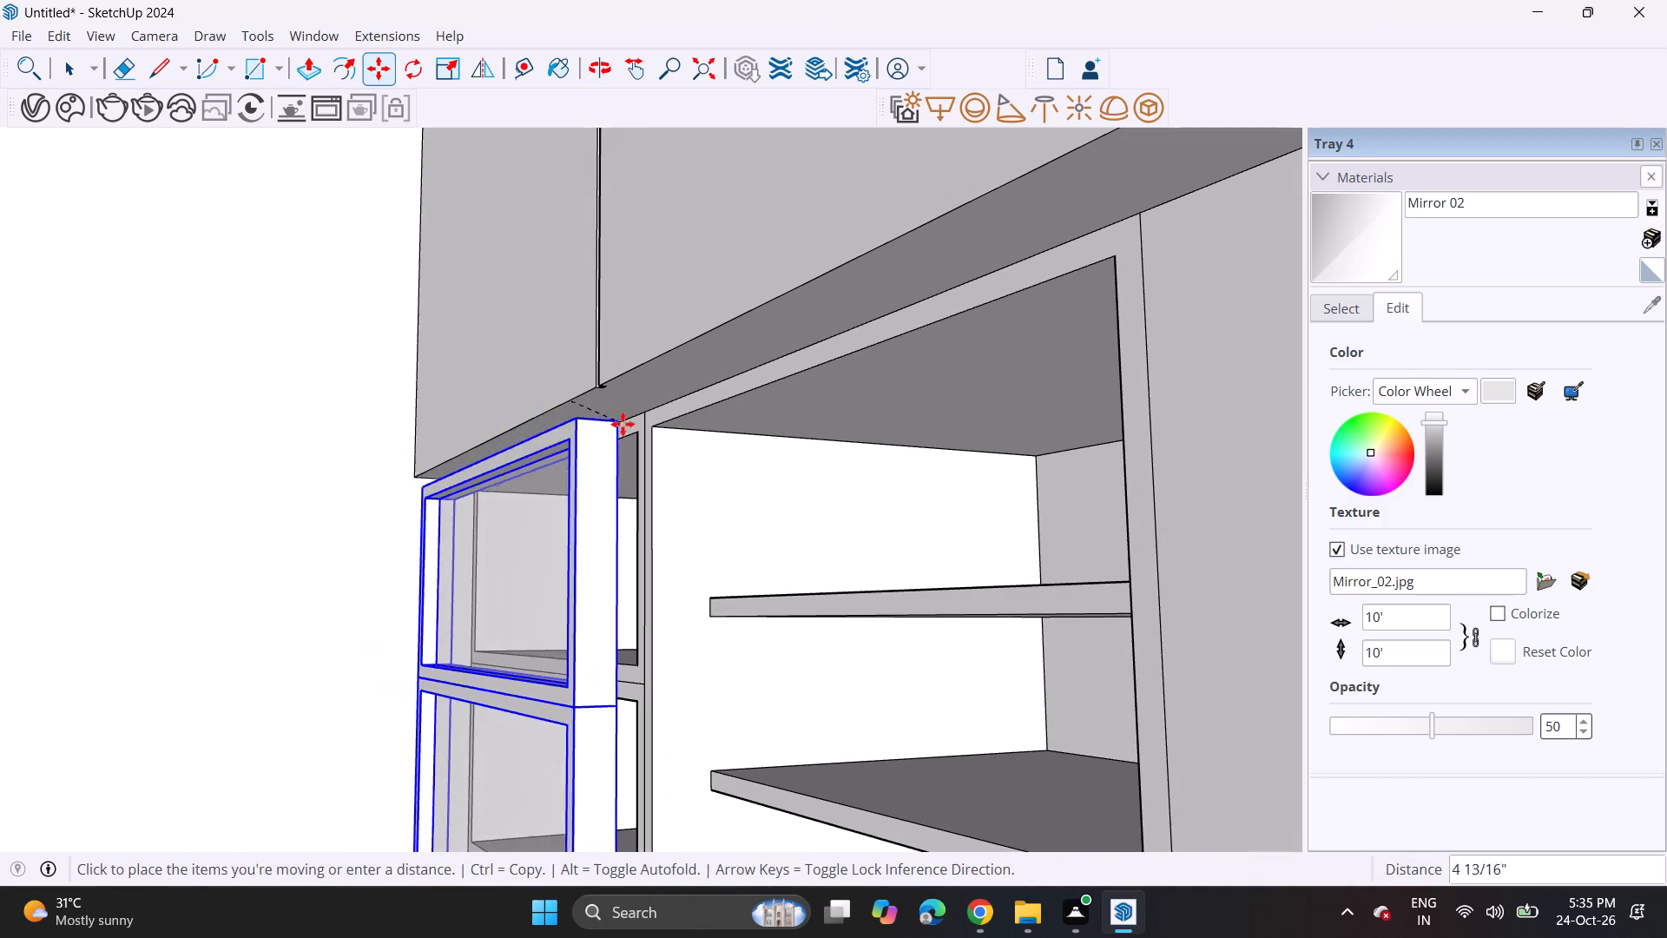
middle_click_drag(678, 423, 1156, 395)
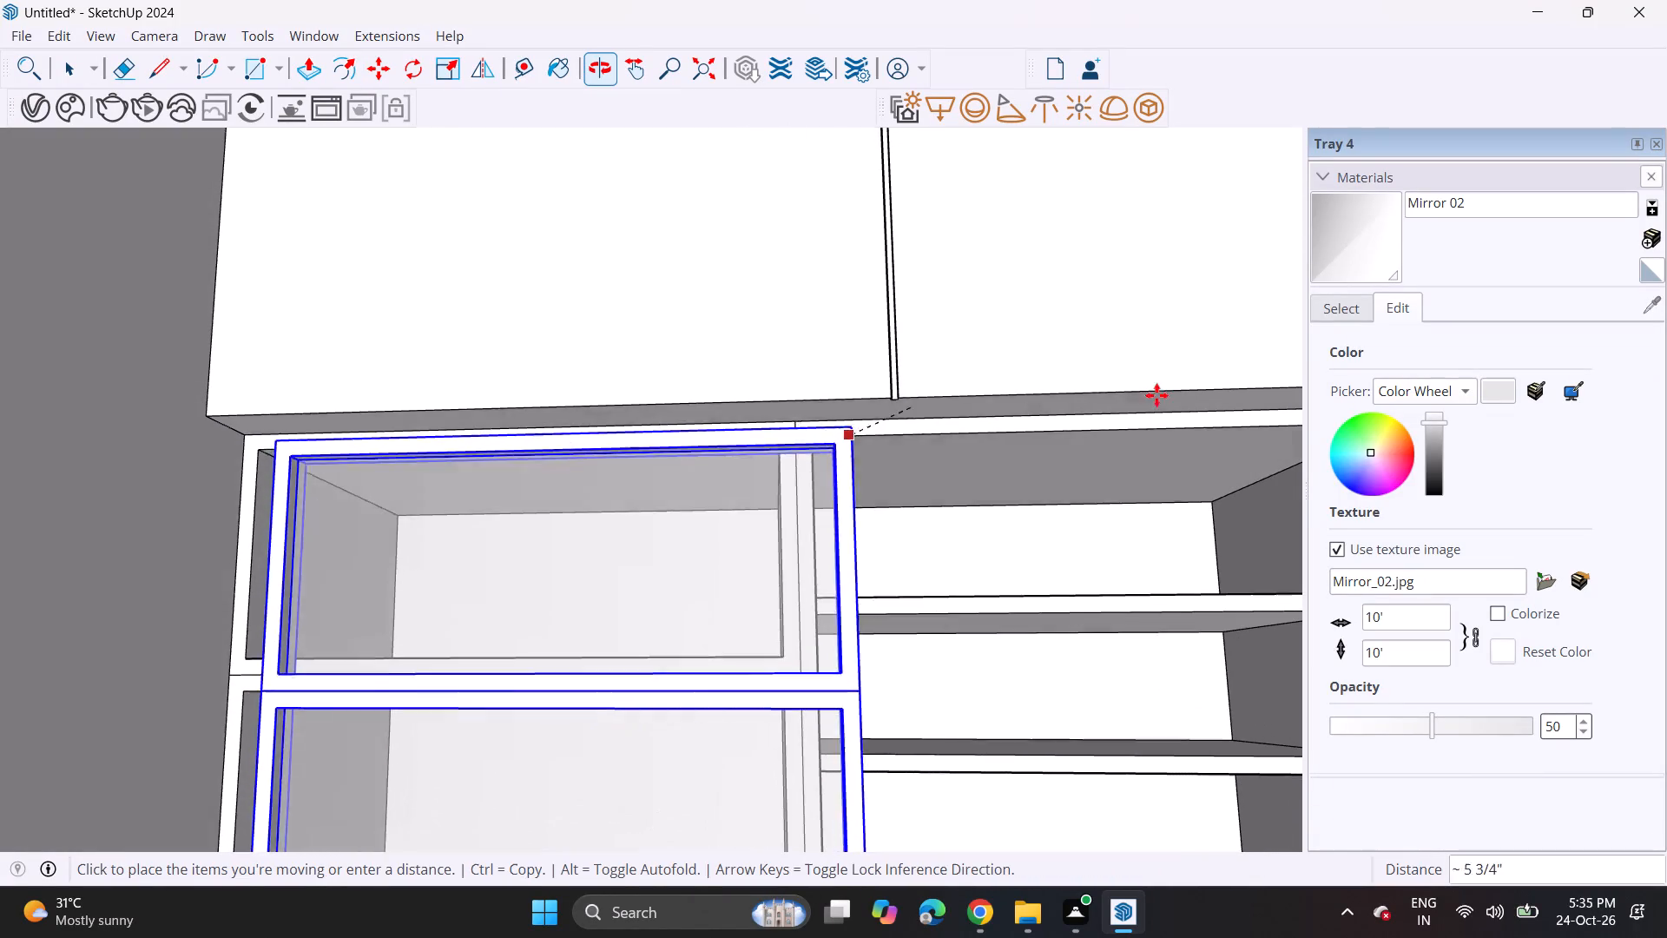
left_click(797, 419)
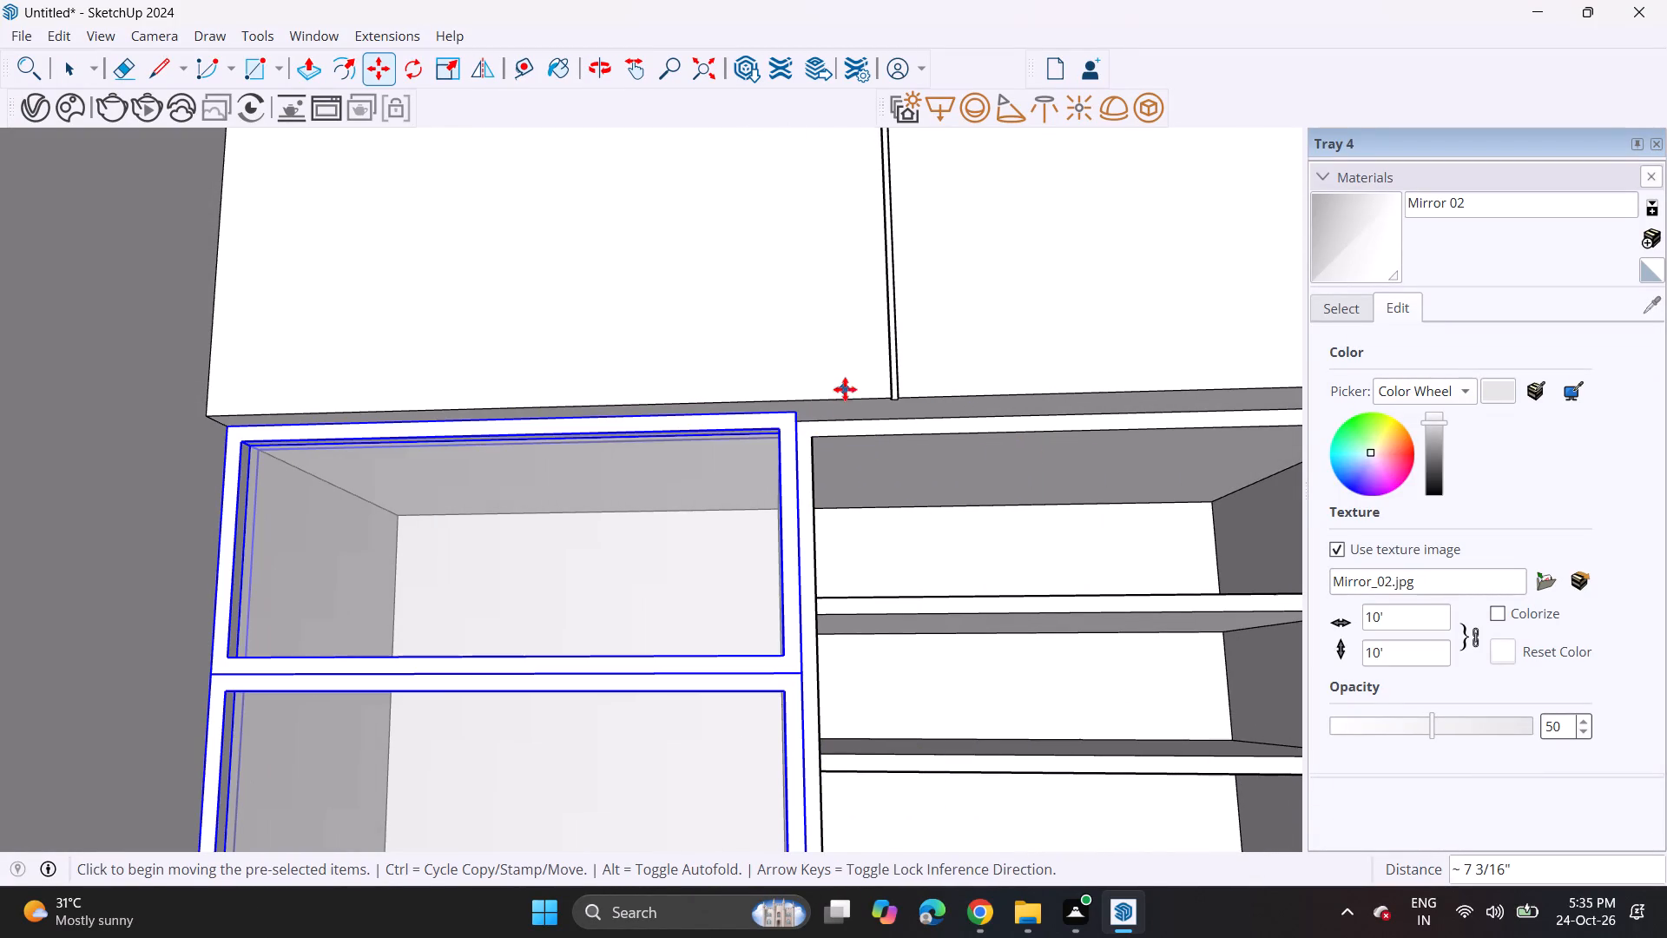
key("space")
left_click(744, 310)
Undo the group's placement, the grouping, the copy, the Mirror 02 paint and the pane, back to the empty extruded frame.
scroll(737, 311, "down", 3)
scroll(737, 311, "up", 1)
scroll(743, 366, "down", 5)
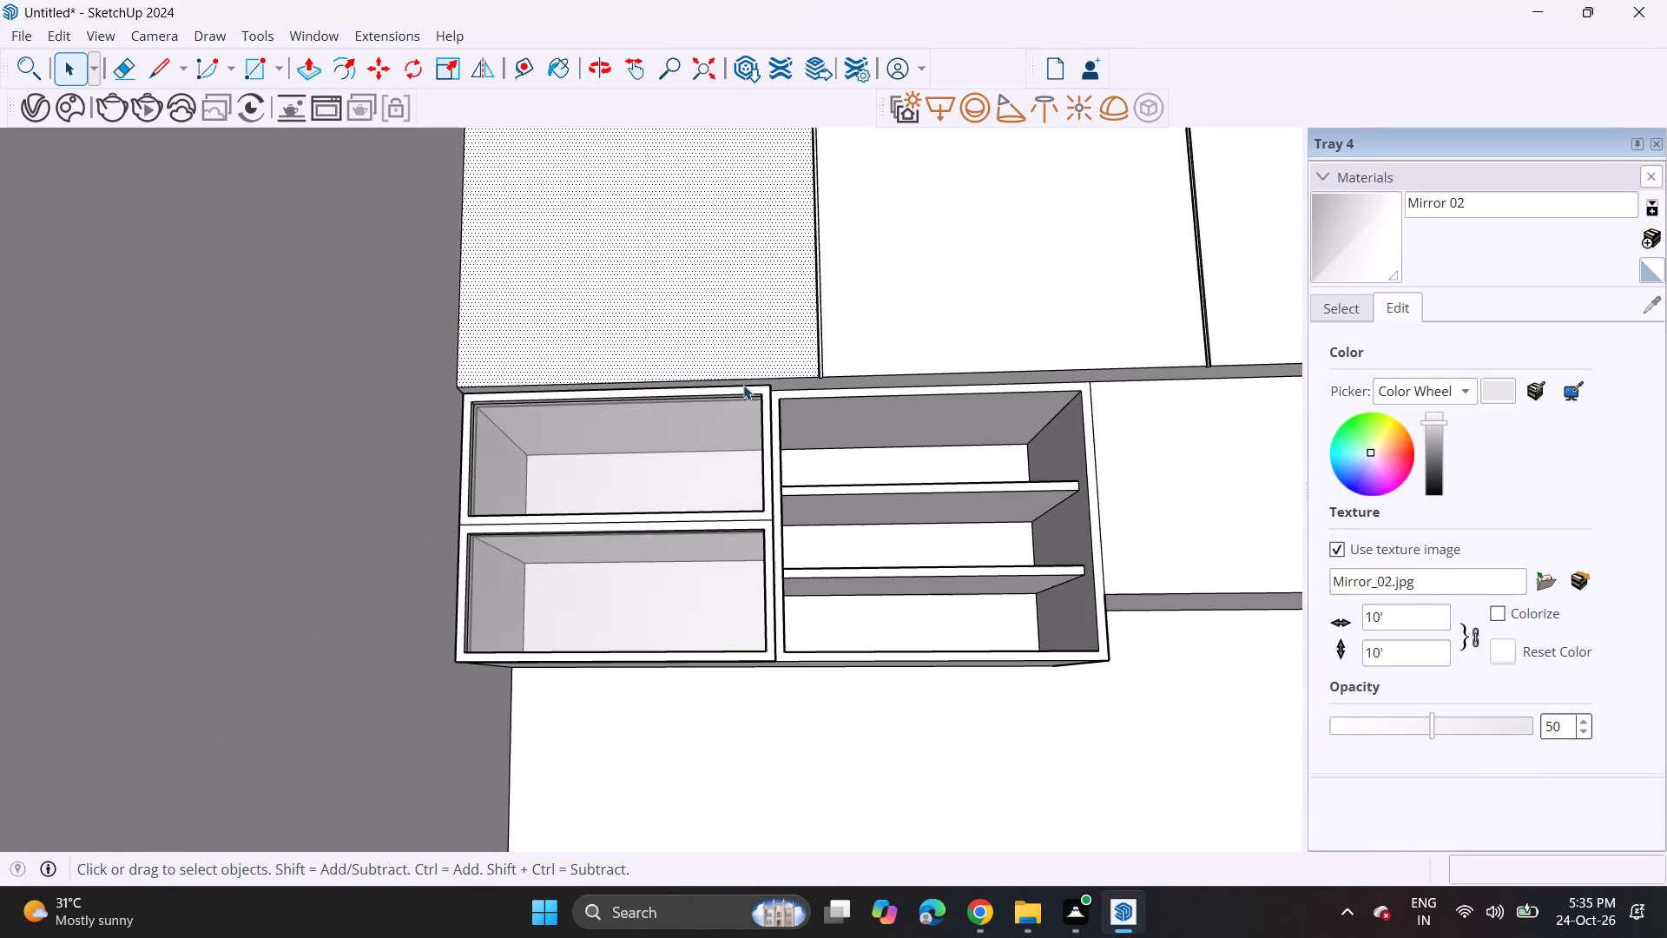
middle_click_drag(731, 387, 782, 502)
scroll(781, 506, "down", 4)
middle_click_drag(781, 558, 484, 439)
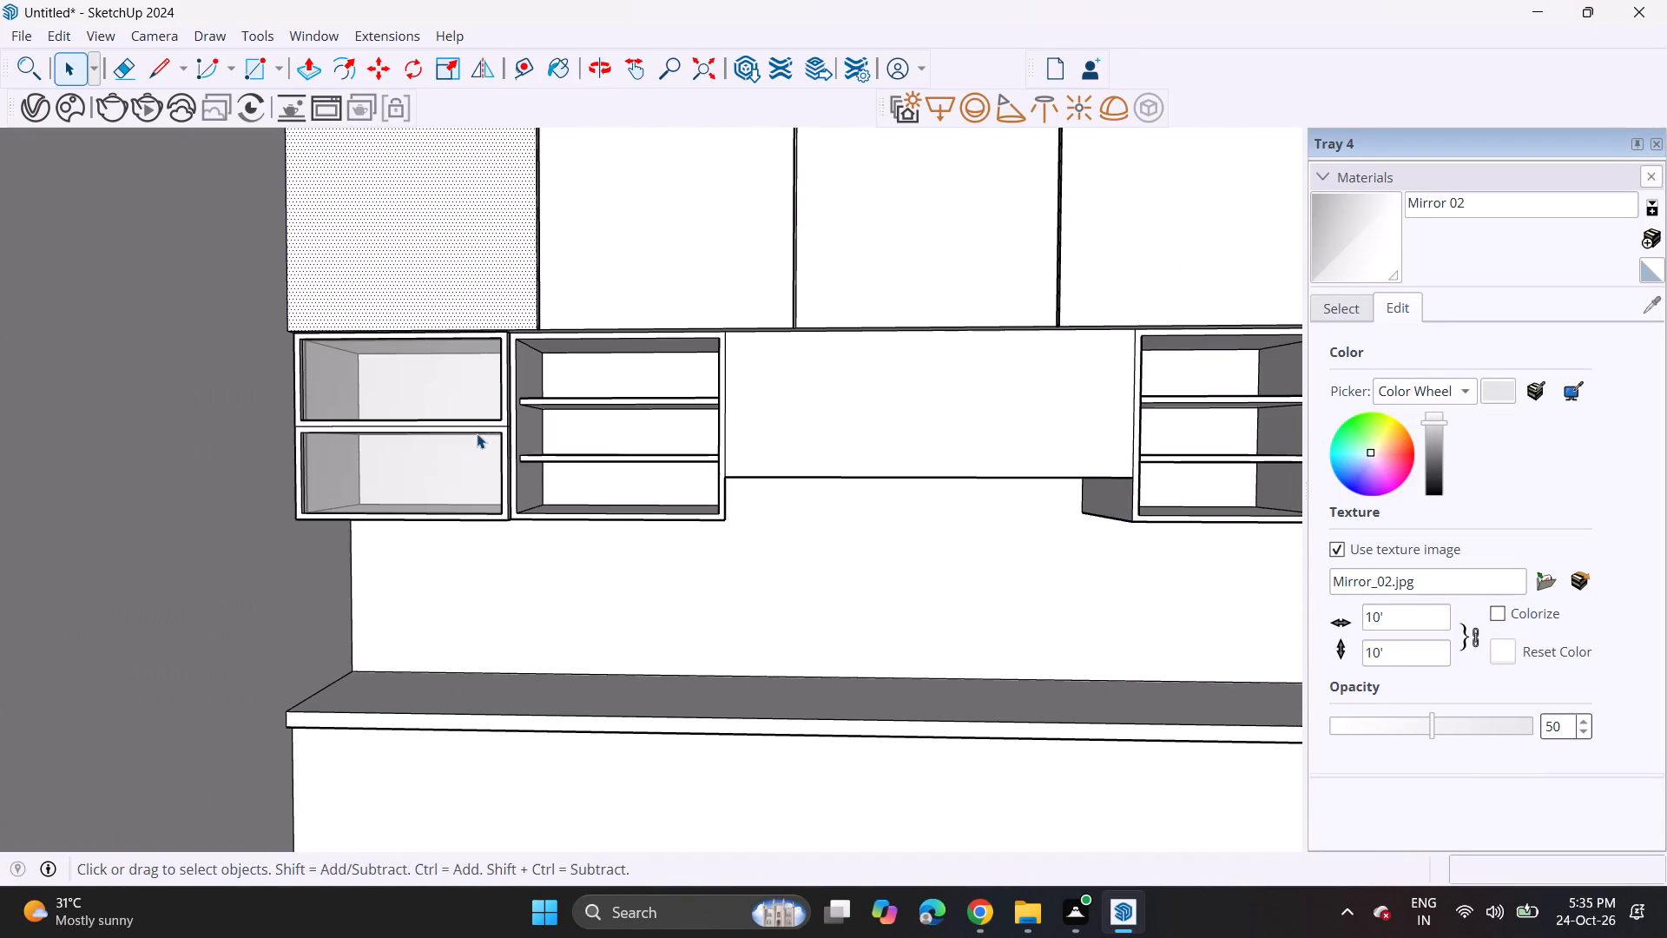
middle_click_drag(477, 433, 550, 439)
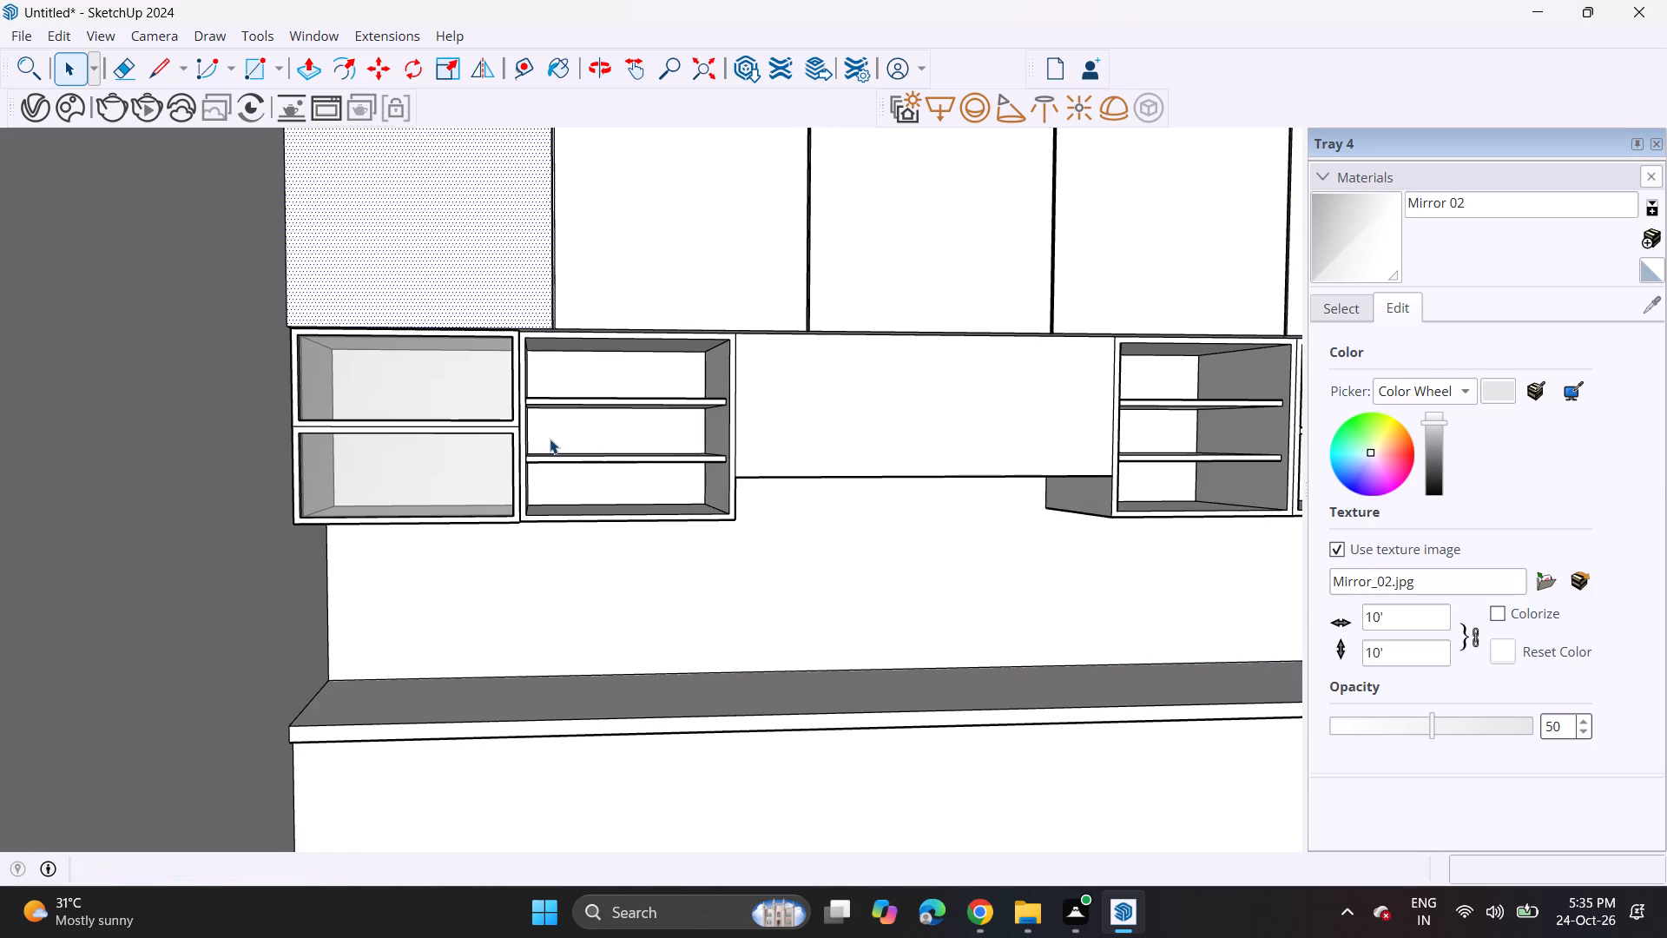
key("ctrl+z")
key("ctrl+z")
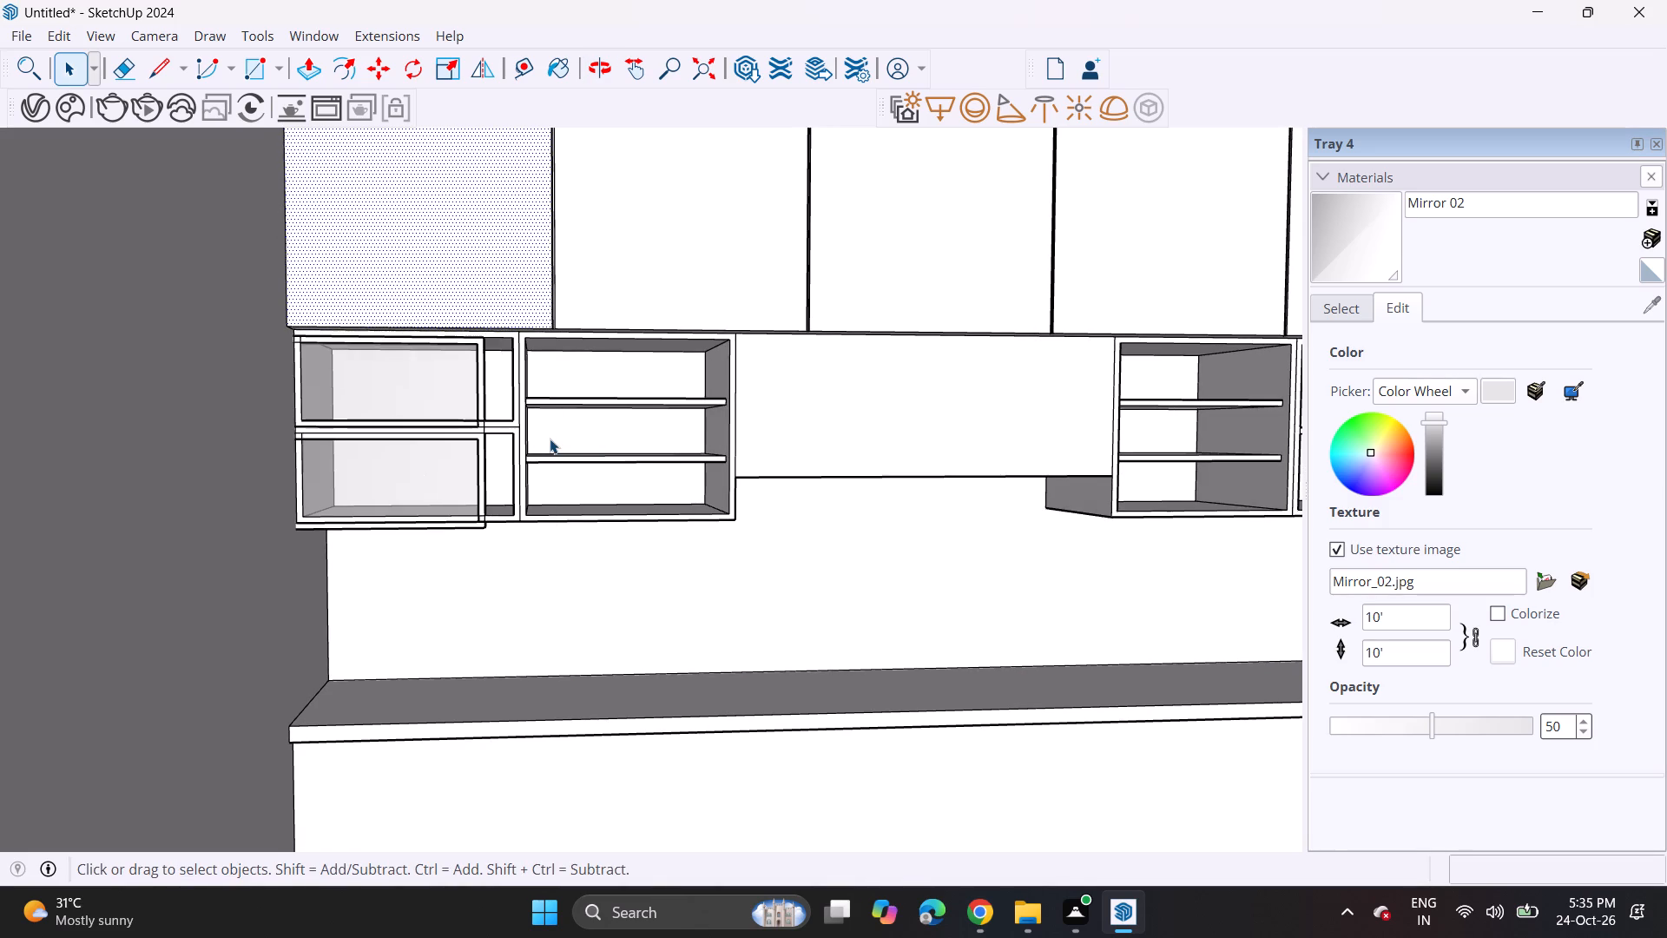
key("ctrl+z")
scroll(550, 439, "down", 13)
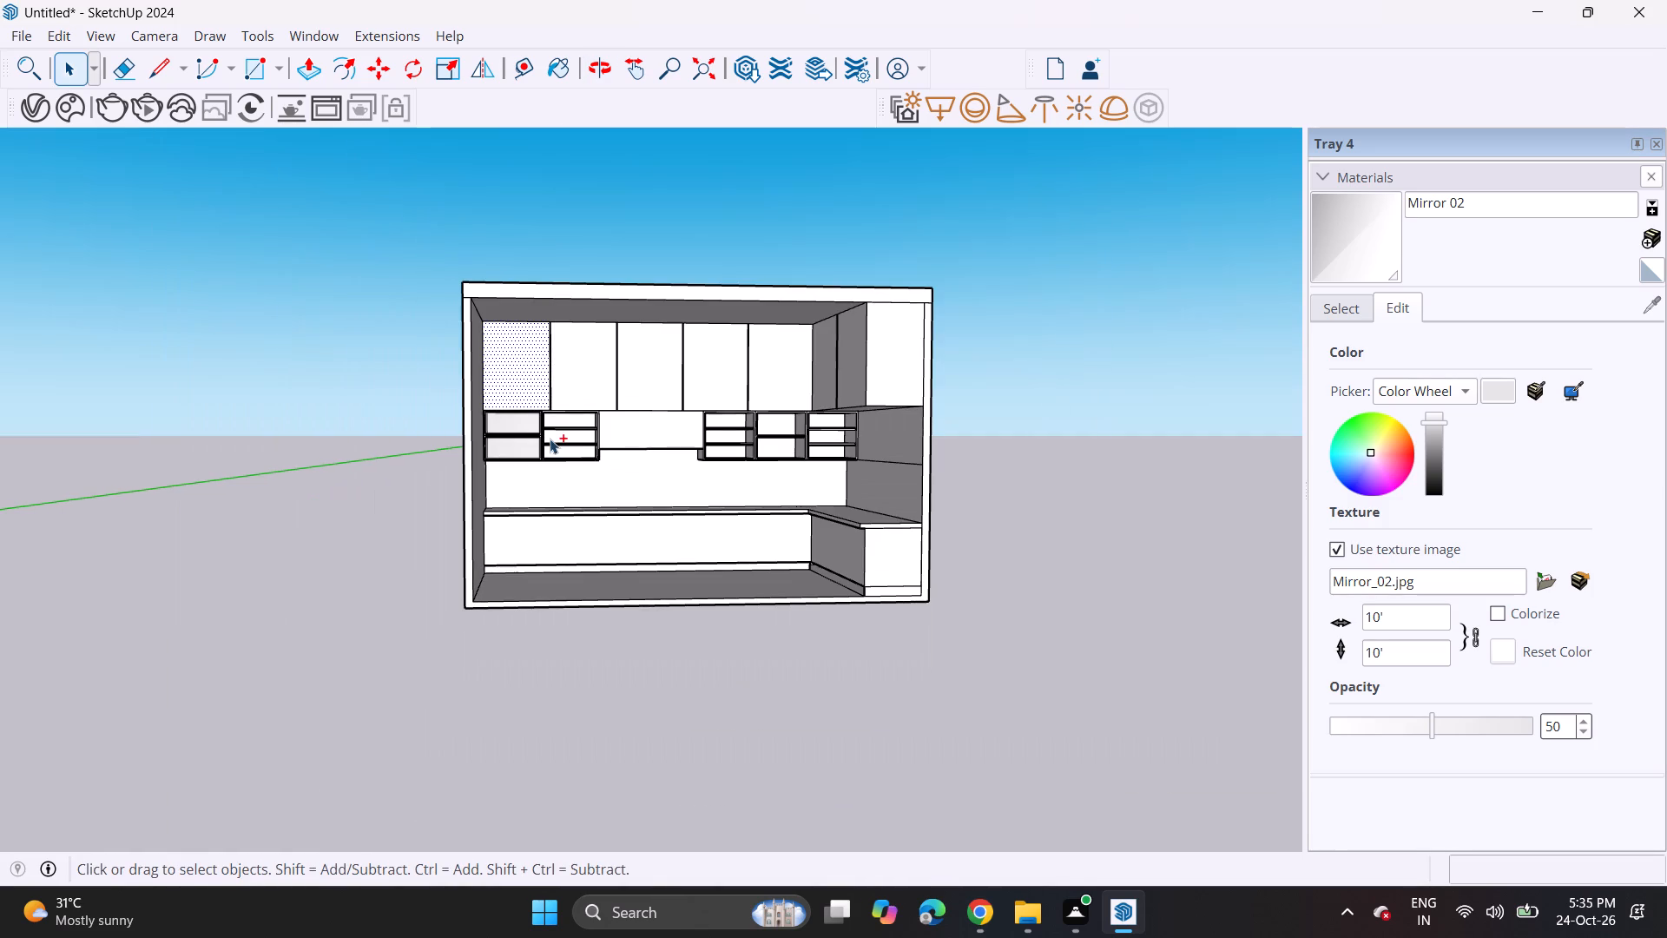
key("ctrl+z")
scroll(230, 420, "down", 1, "shift")
middle_click_drag(230, 420, 425, 449, "shift")
key("ctrl+z")
key("ctrl+z")
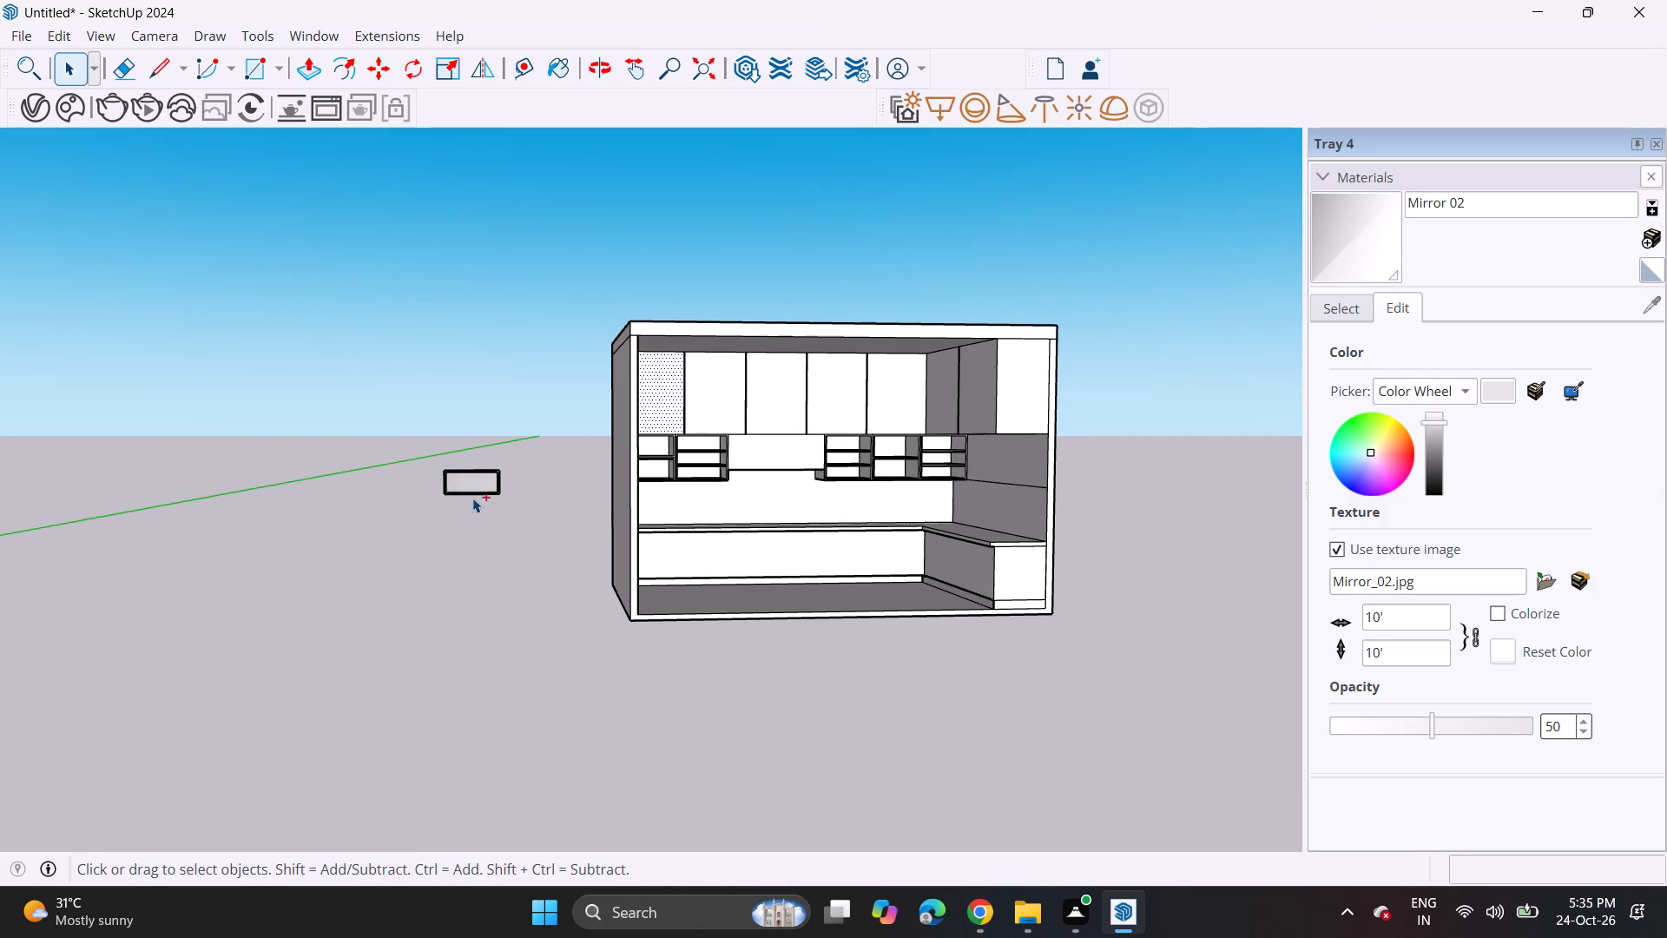
key("ctrl+z")
key("ctrl+z")
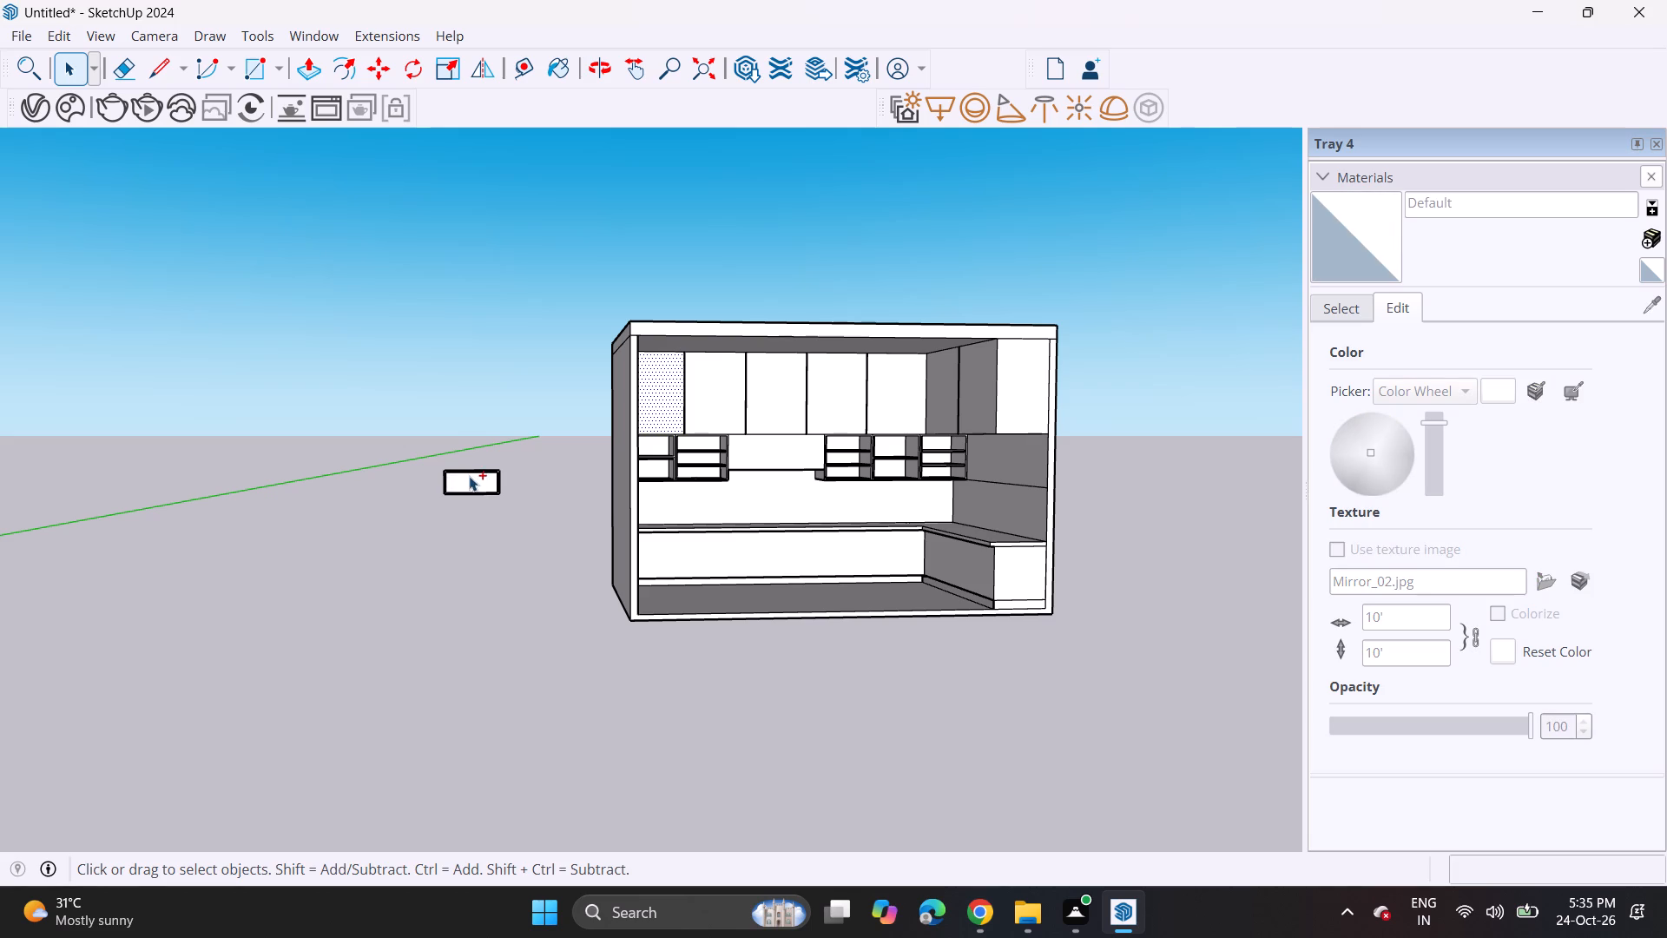
scroll(469, 476, "up", 16, "ctrl")
key("ctrl+z")
Thicken all four sides of the empty frame inward by 5/8" with Push/Pull.
scroll(469, 476, "up", 7)
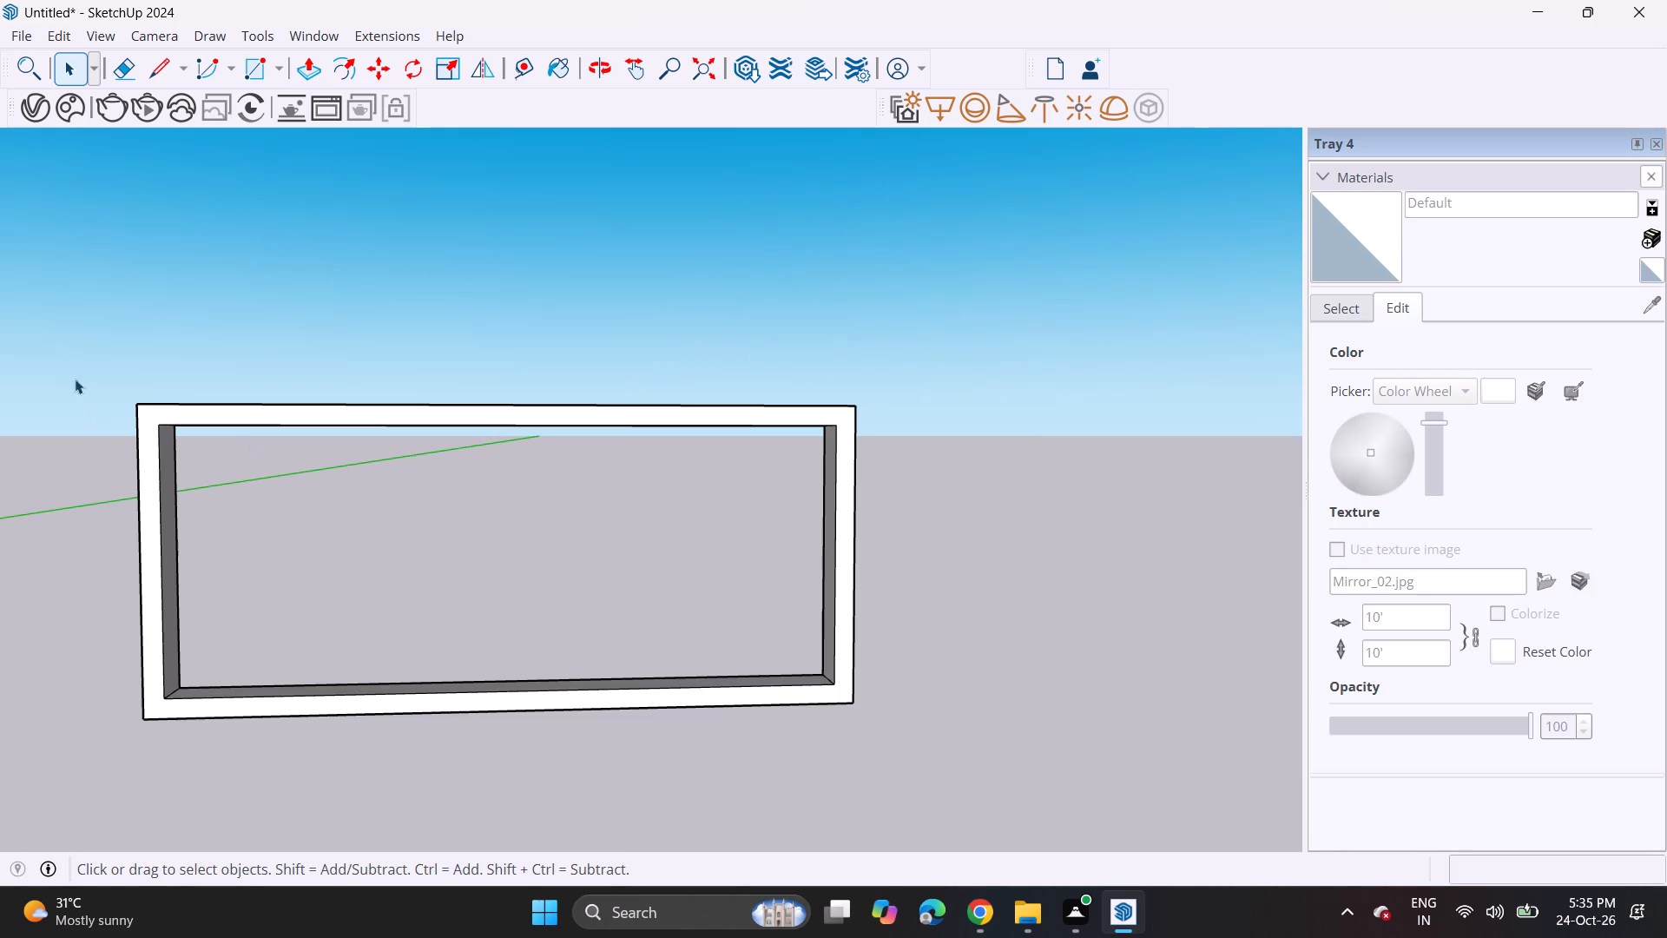
left_click(294, 69)
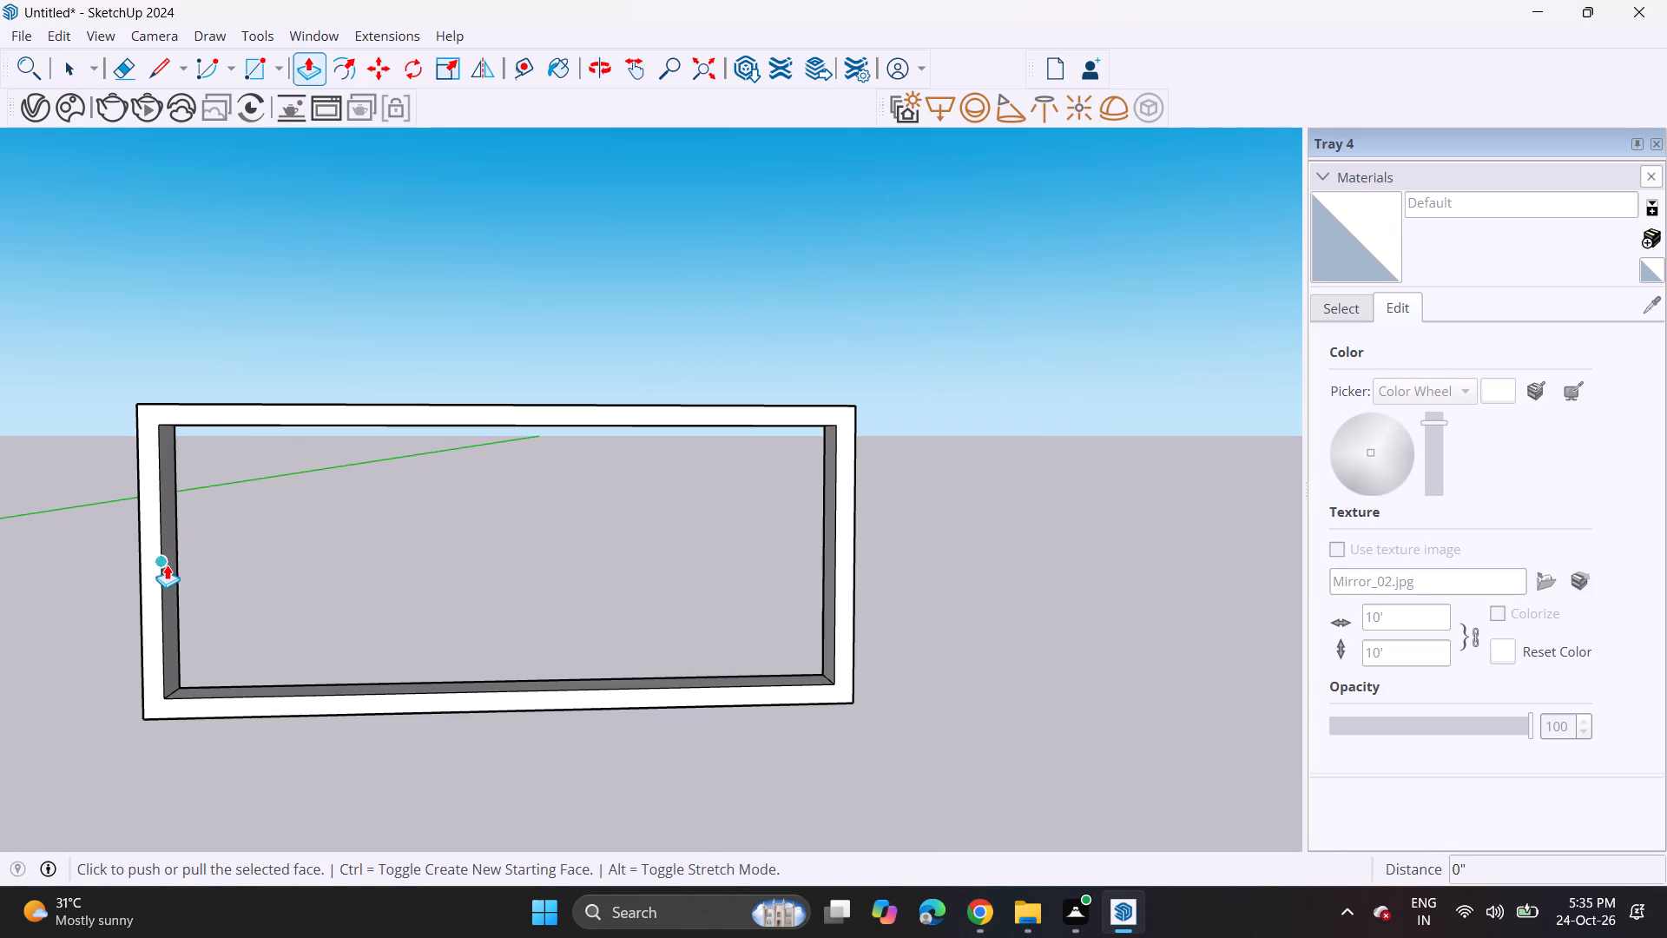
key("Escape")
left_click(173, 557)
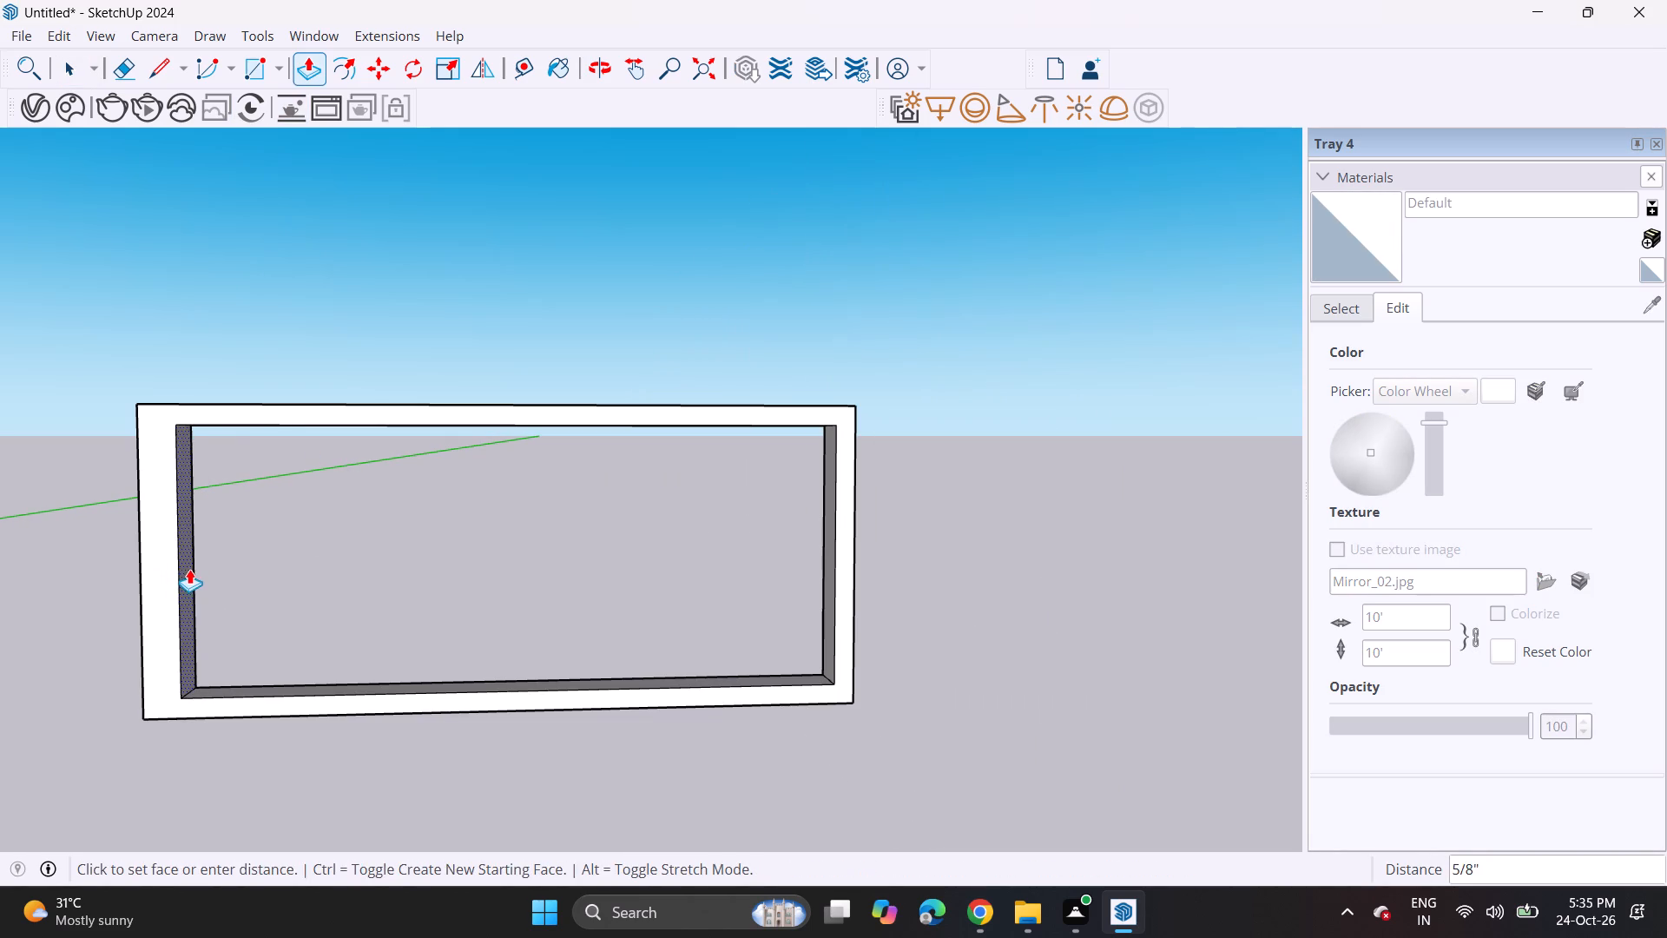
left_click(189, 569)
middle_click_drag(293, 461, 349, 305)
double_click(322, 413)
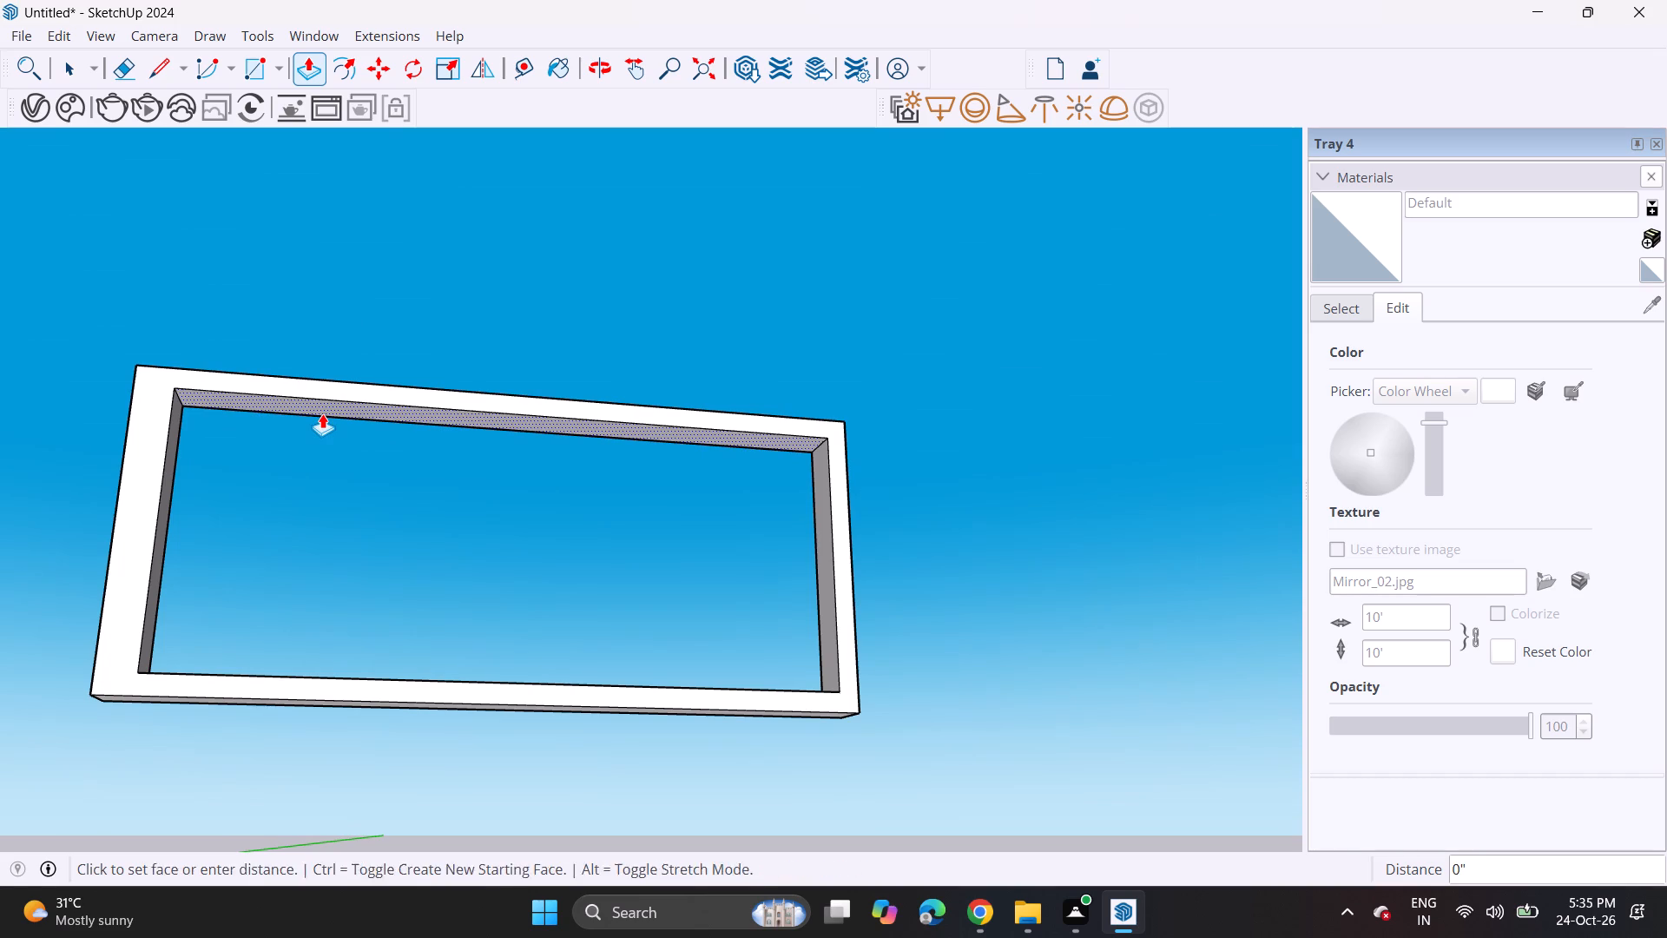
double_click(820, 539)
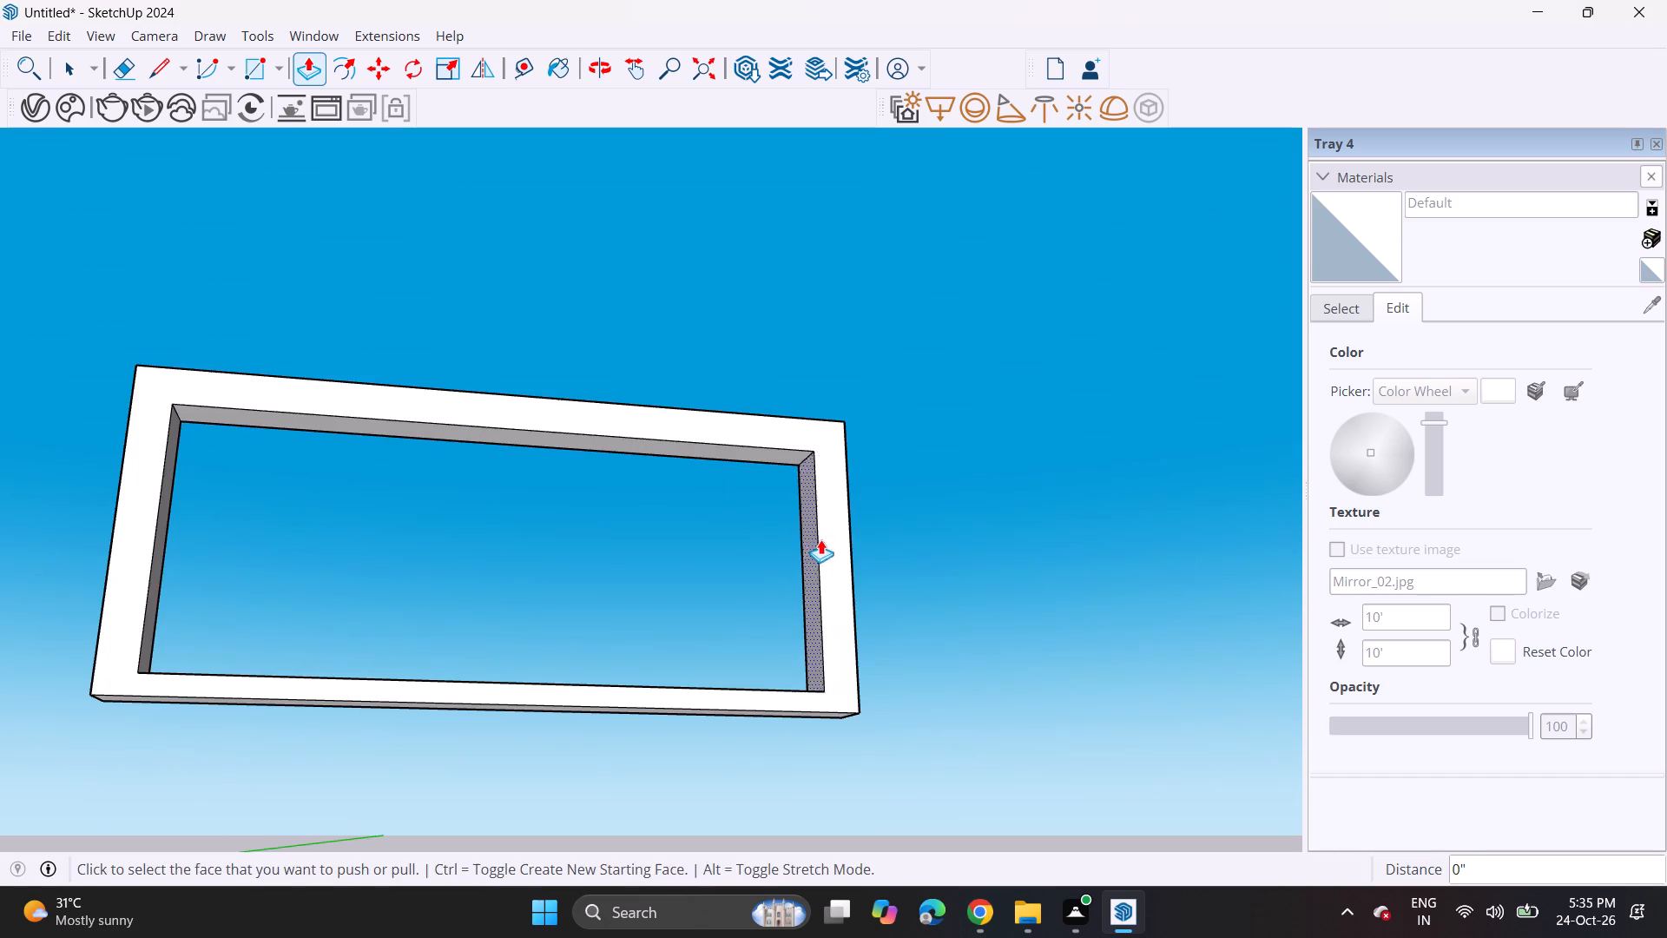
middle_click_drag(689, 408, 609, 644)
double_click(590, 664)
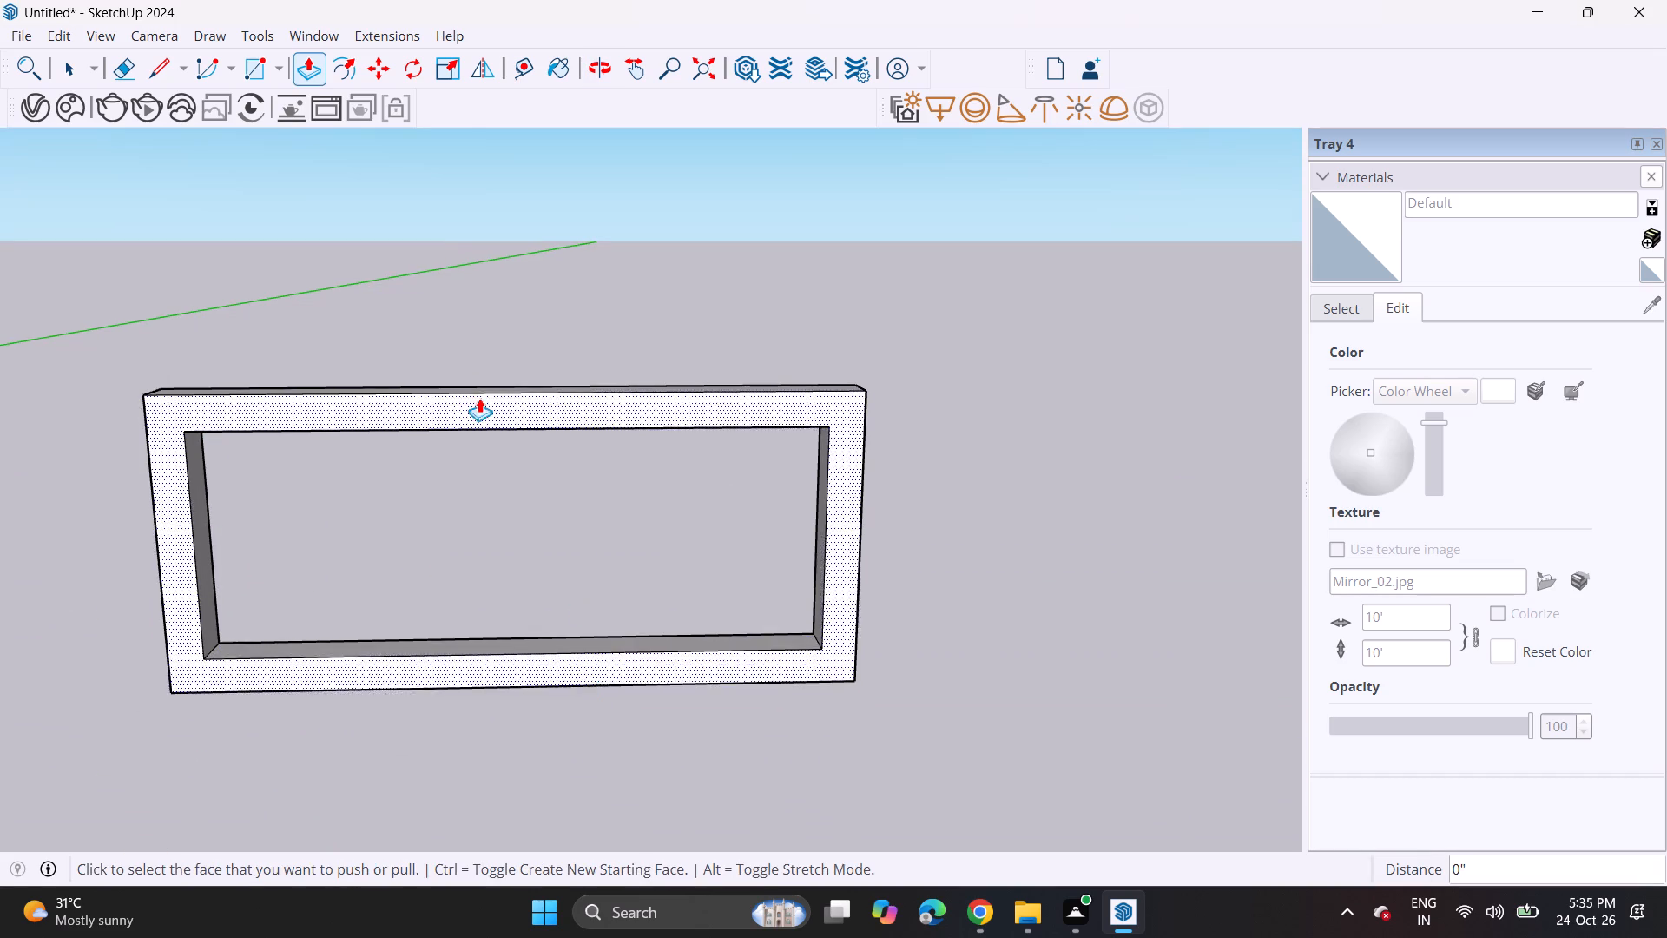
Draw a rectangular pane of about 2' 13/16" by 9 3/16" filling the opening inside the thickened frame.
left_click(254, 61)
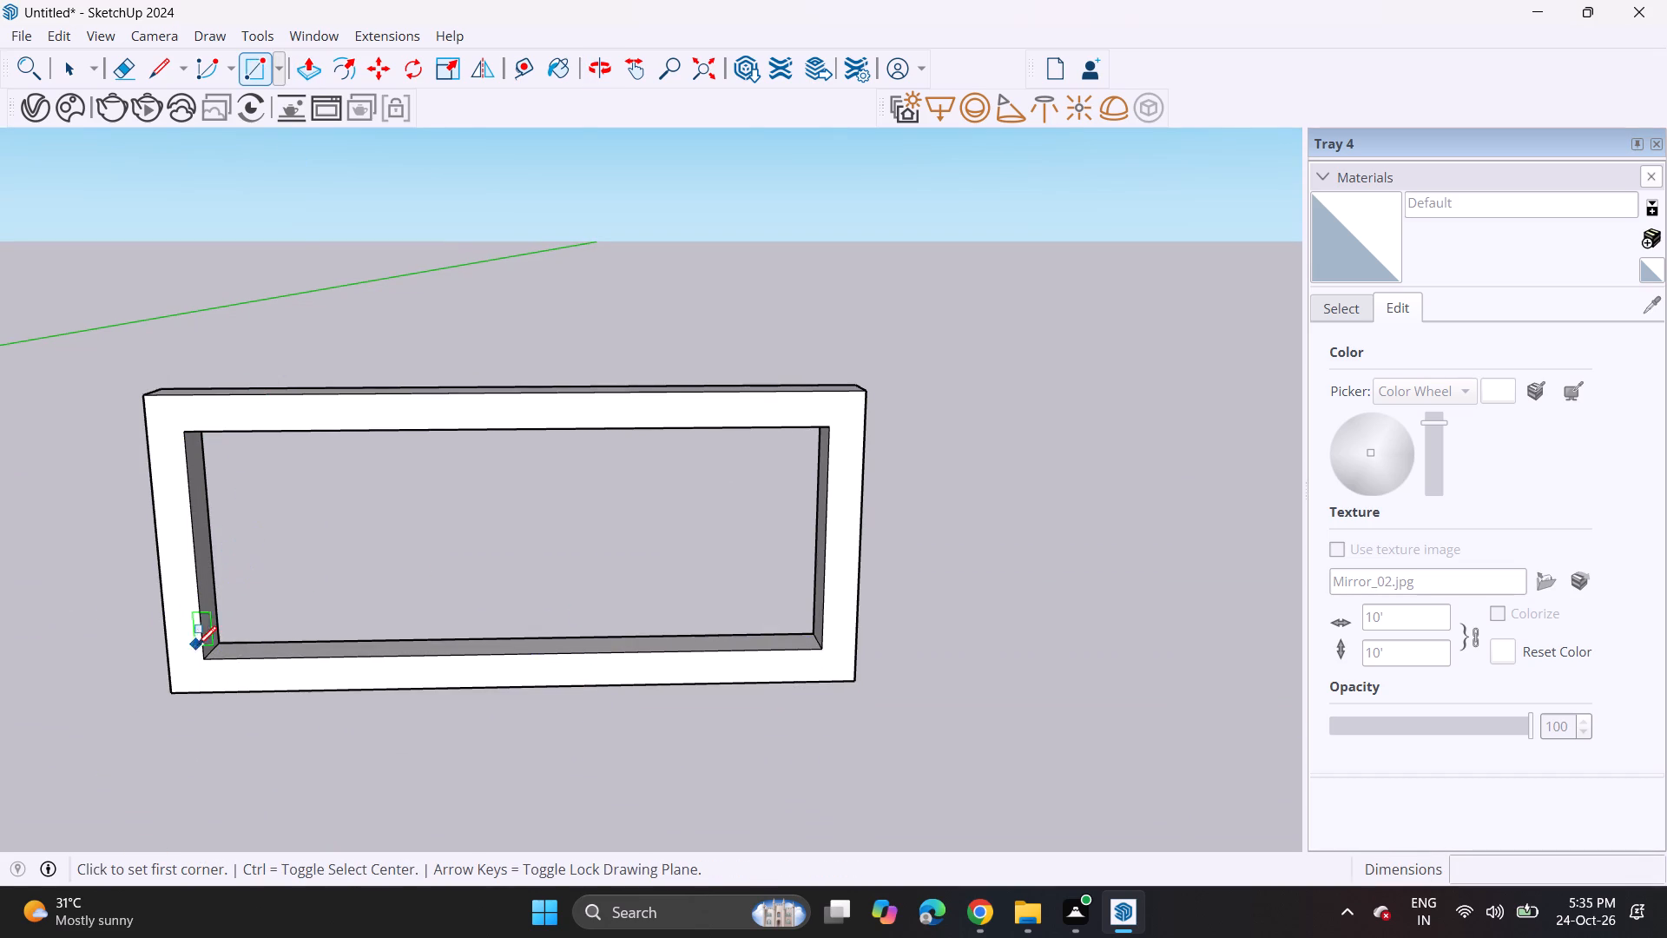
scroll(207, 651, "up", 6)
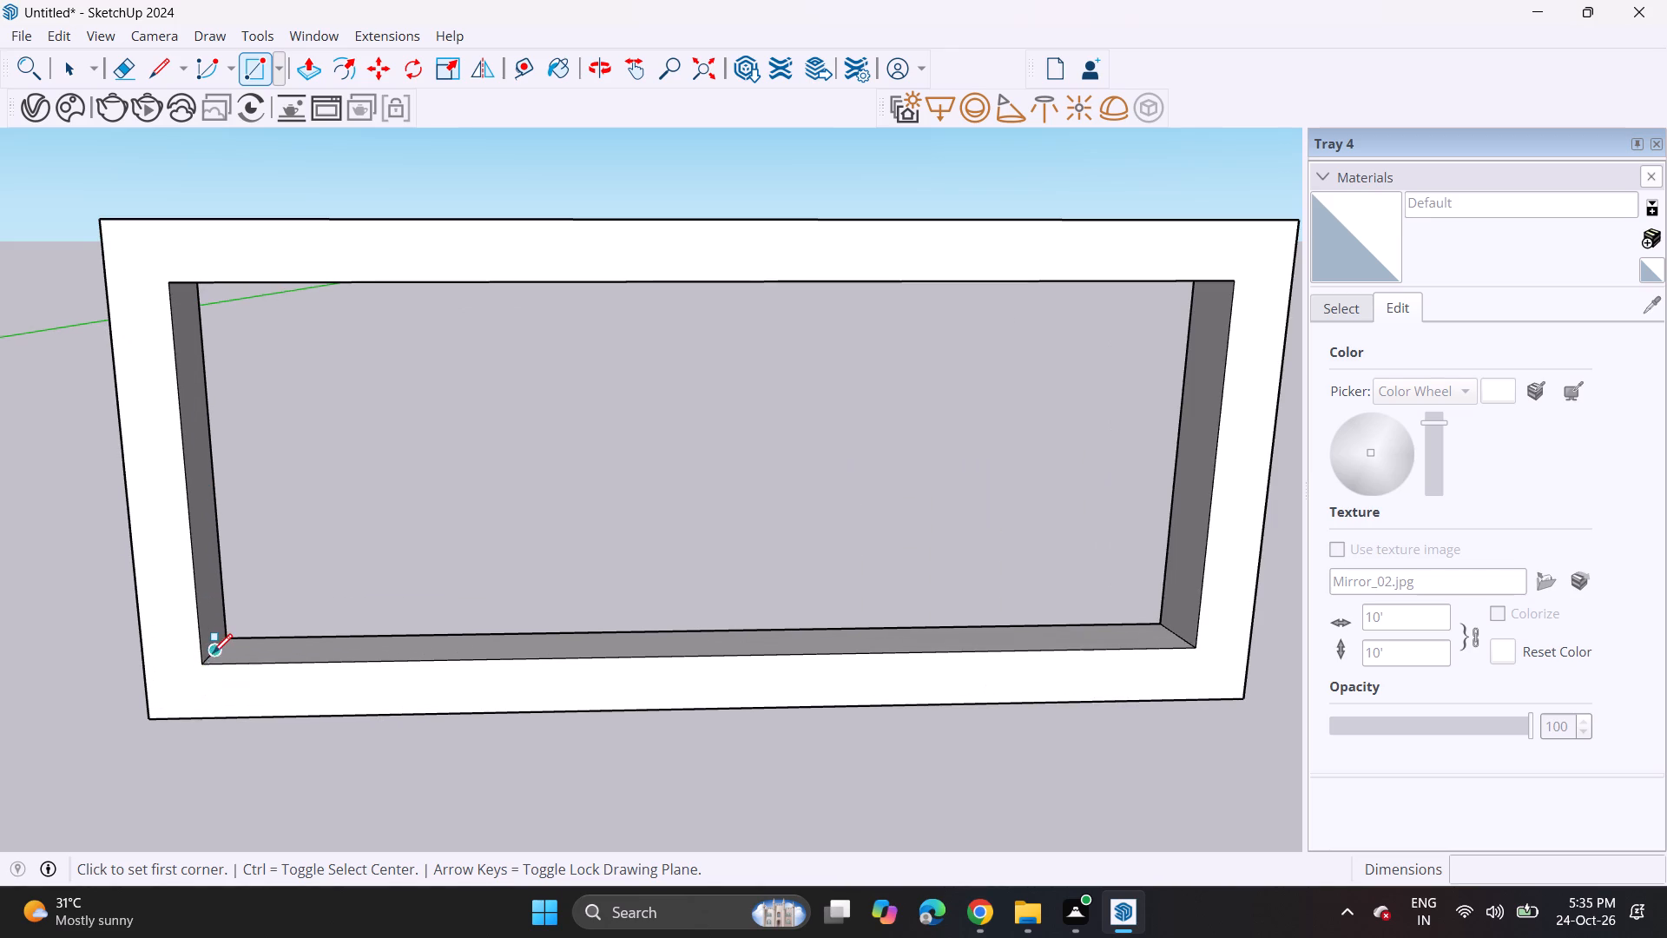
left_click(215, 652)
middle_click_drag(537, 478, 596, 419)
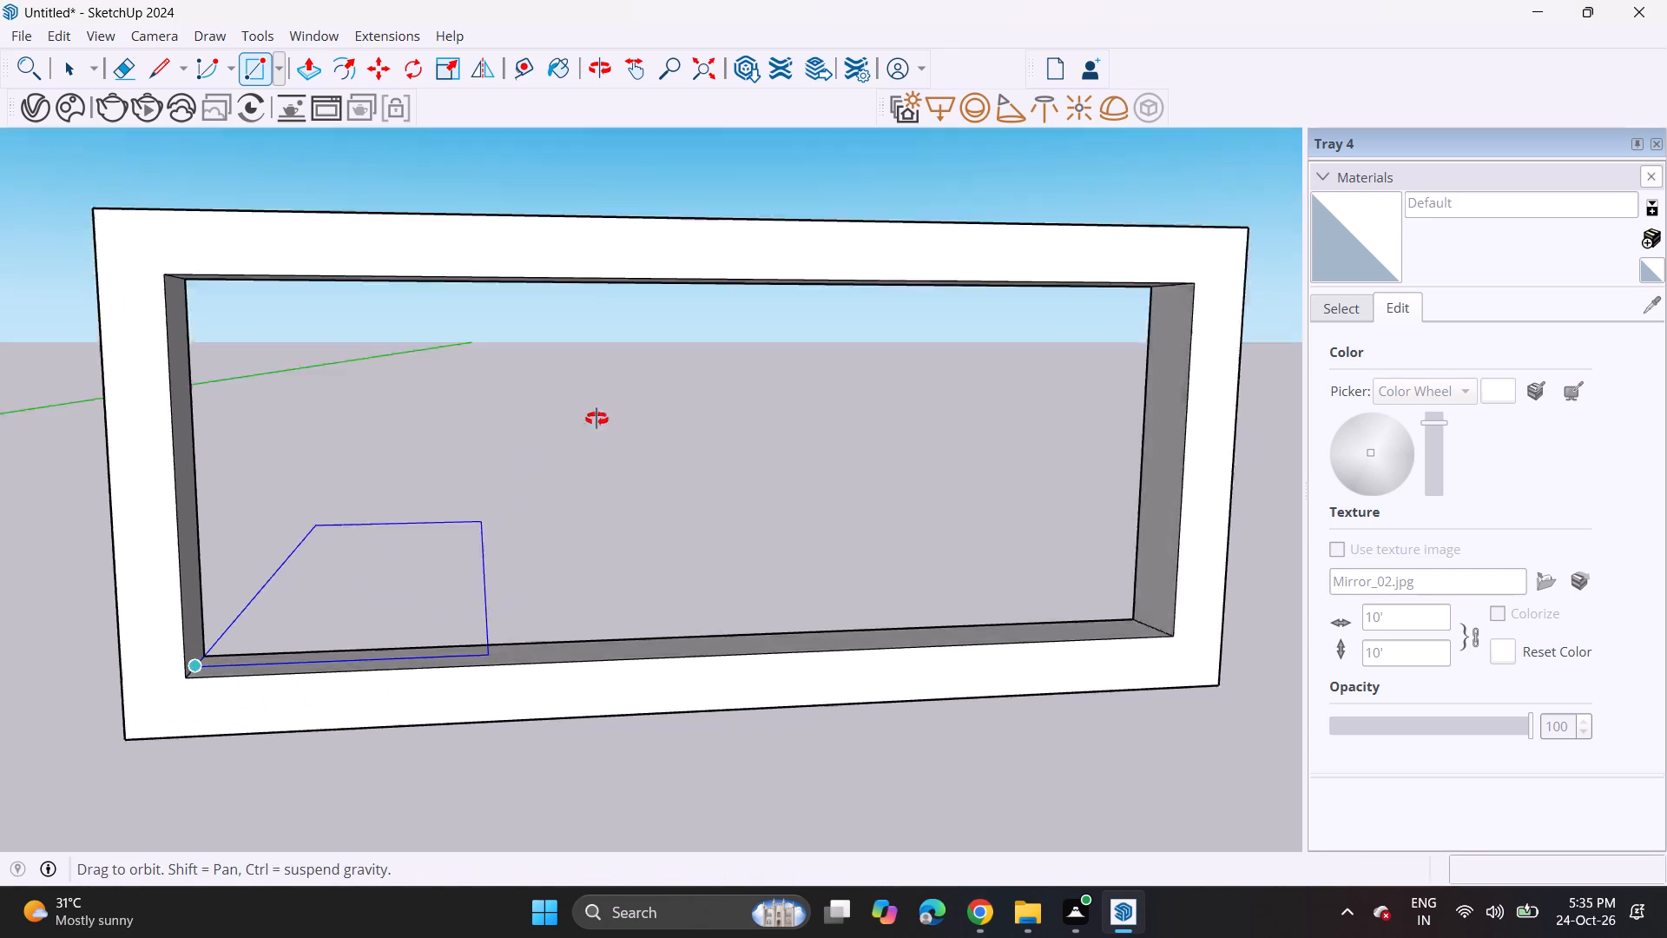
middle_click_drag(596, 419, 672, 253)
left_click(1082, 372)
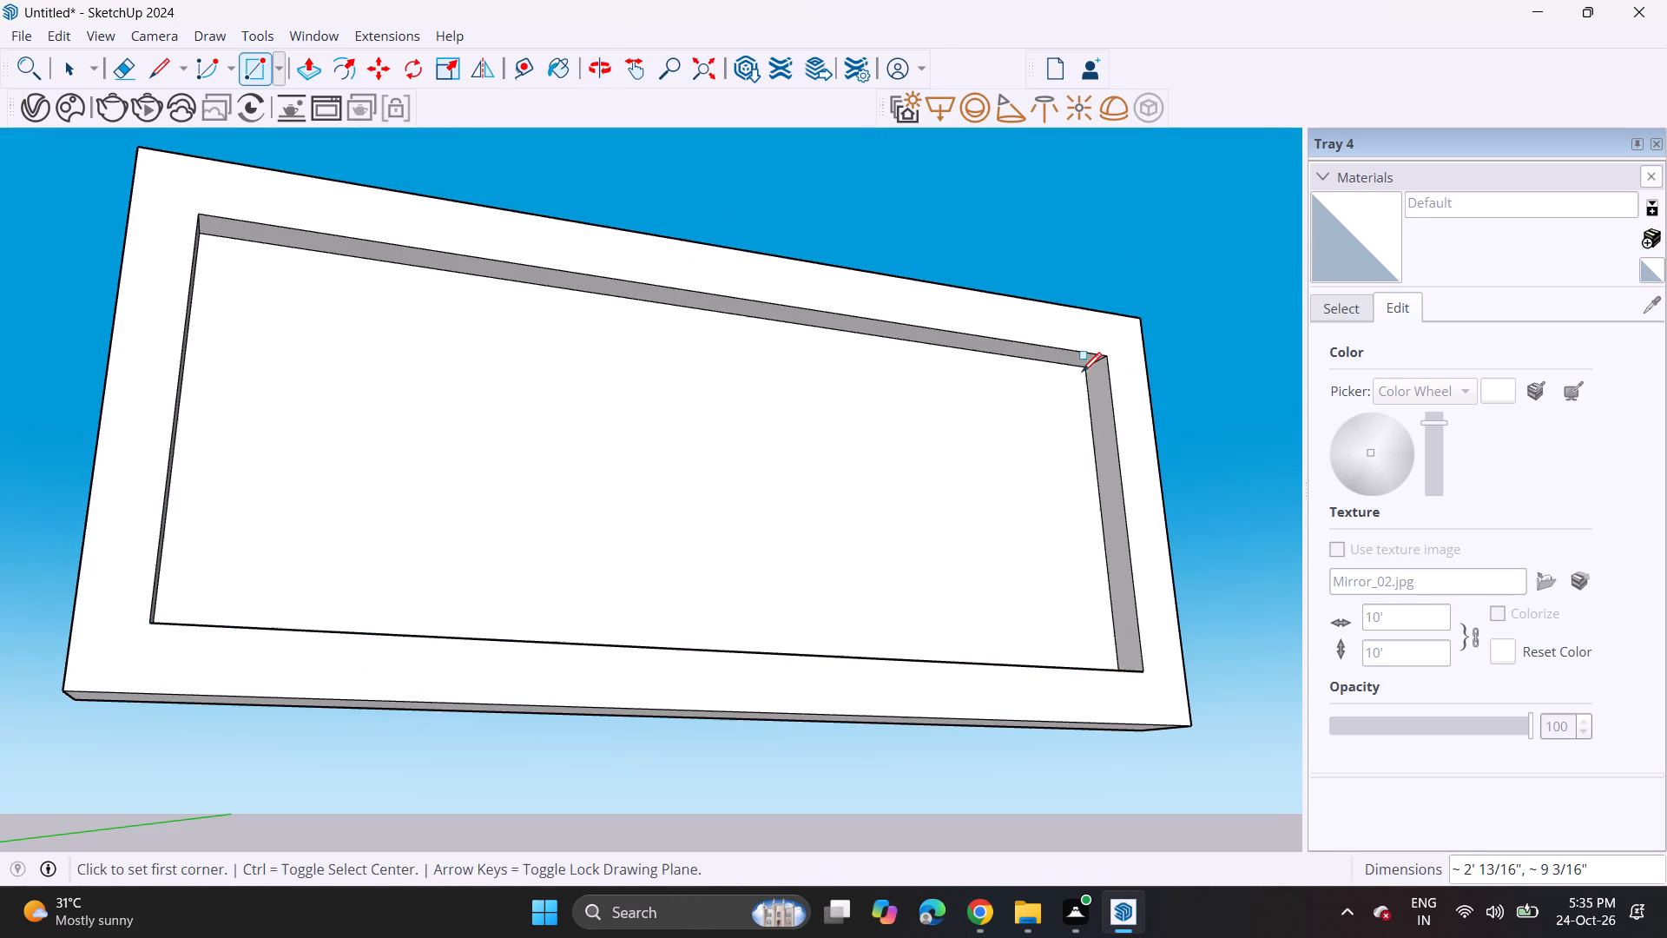
Paint the new pane with Mirror 02 from Glass and Mirrors and set its opacity to 43.
middle_click_drag(715, 353, 593, 446)
scroll(526, 420, "down", 5)
middle_click_drag(571, 416, 528, 492)
scroll(528, 492, "up", 1)
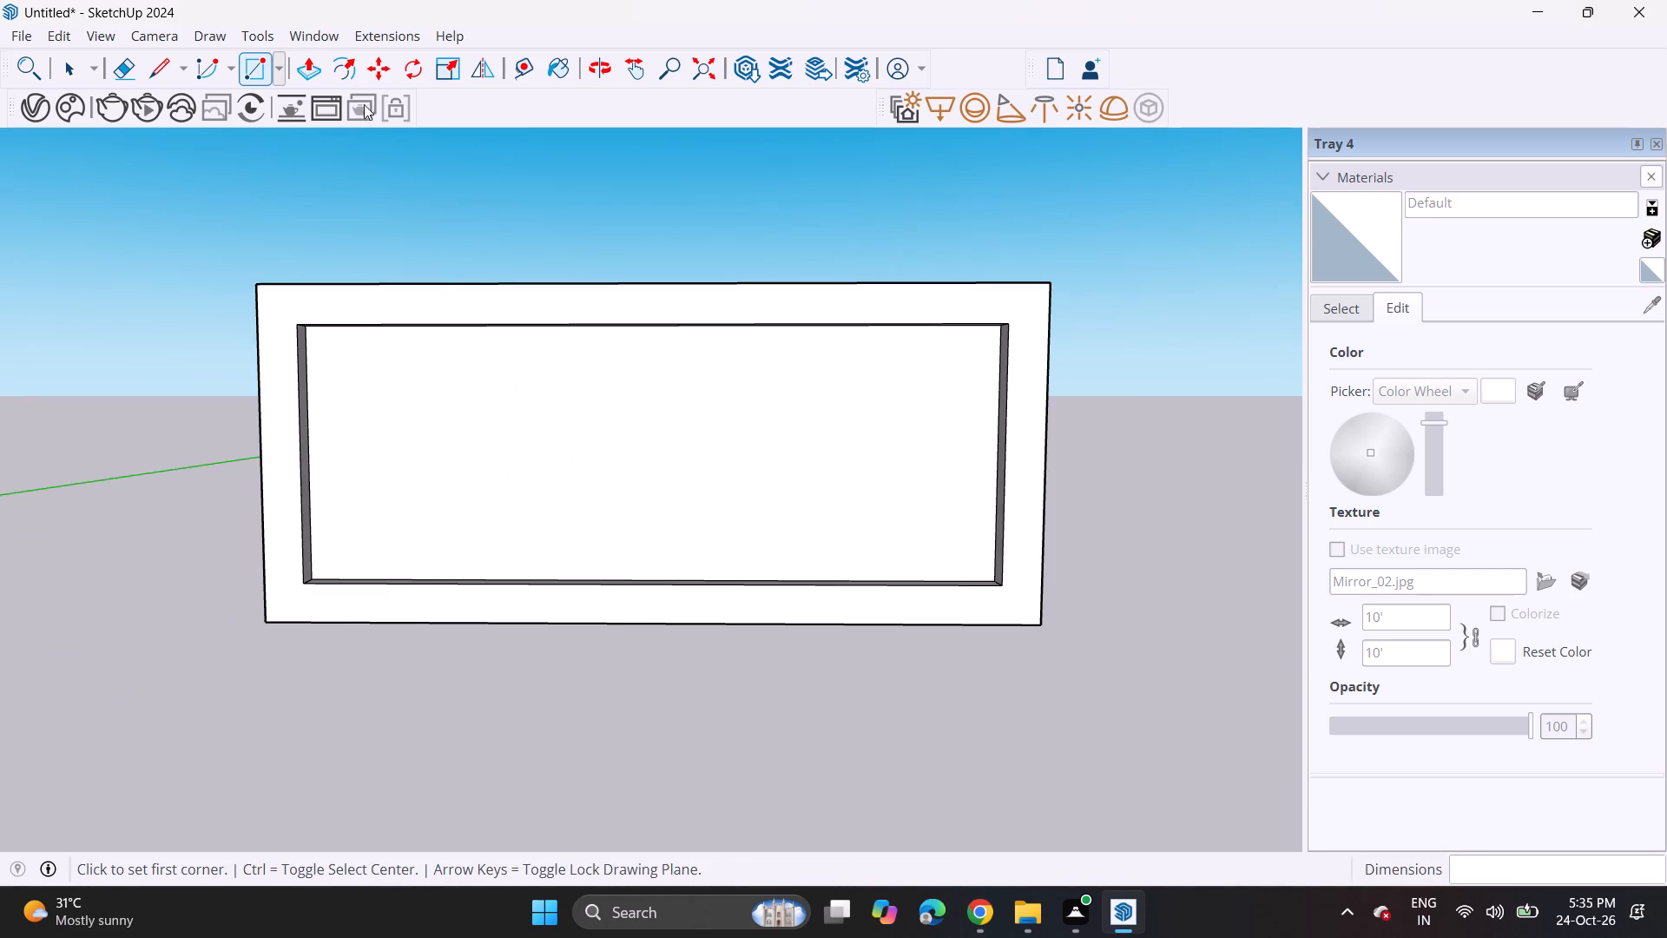
left_click(1331, 310)
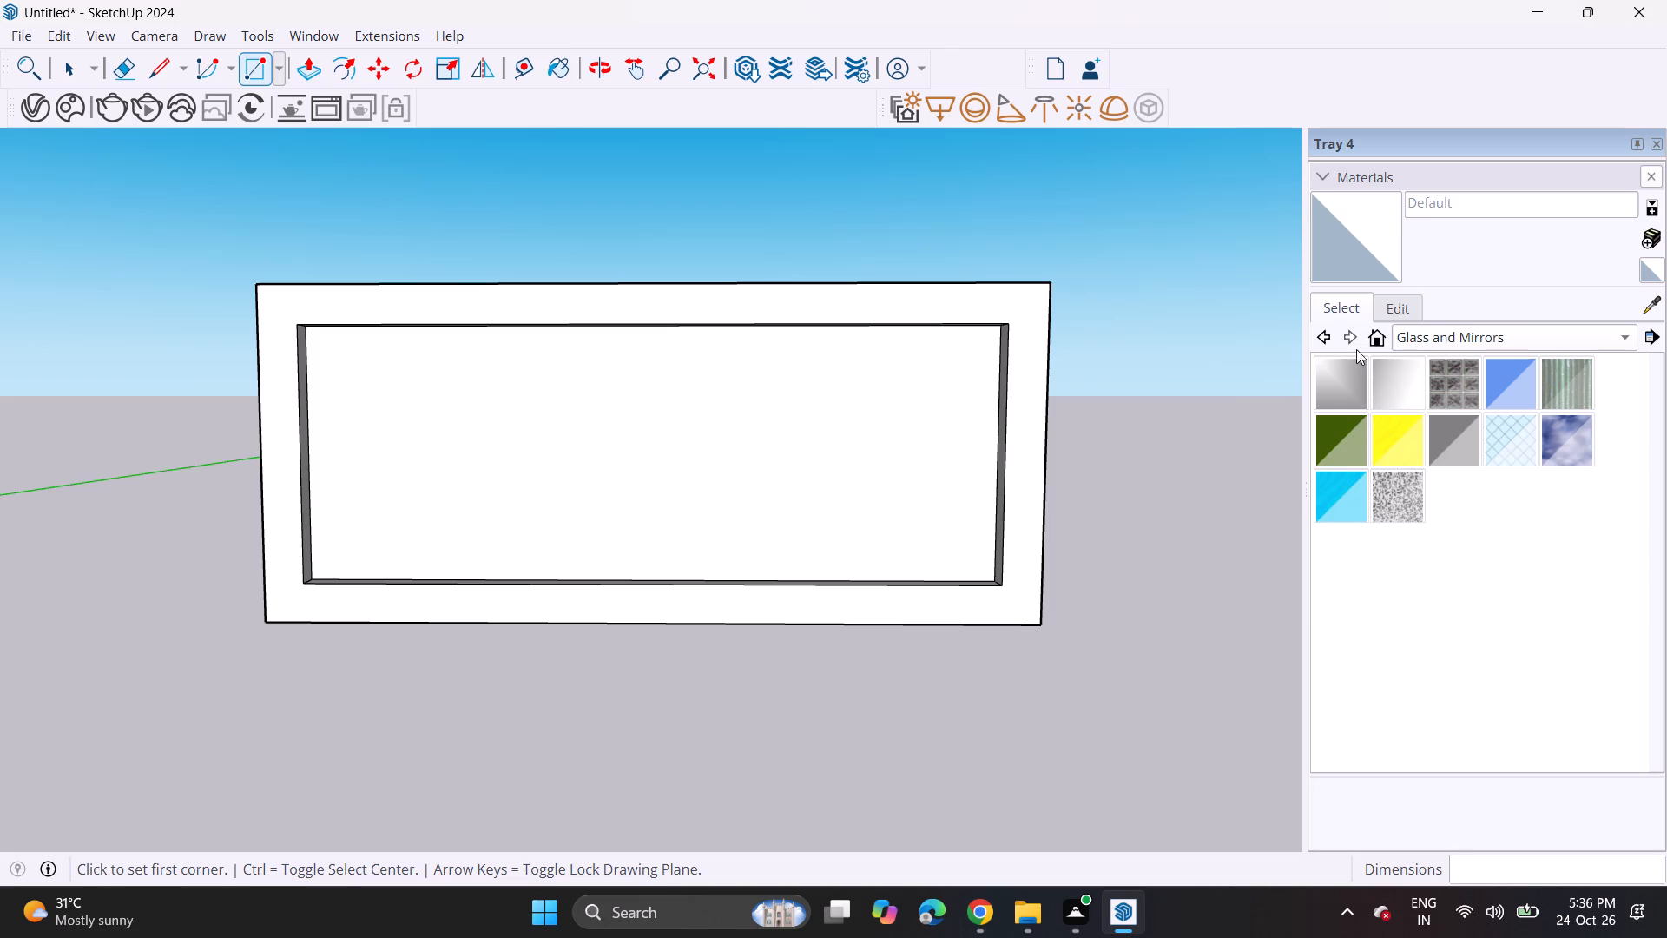
left_click(1393, 399)
left_click(899, 368)
left_click(1432, 342)
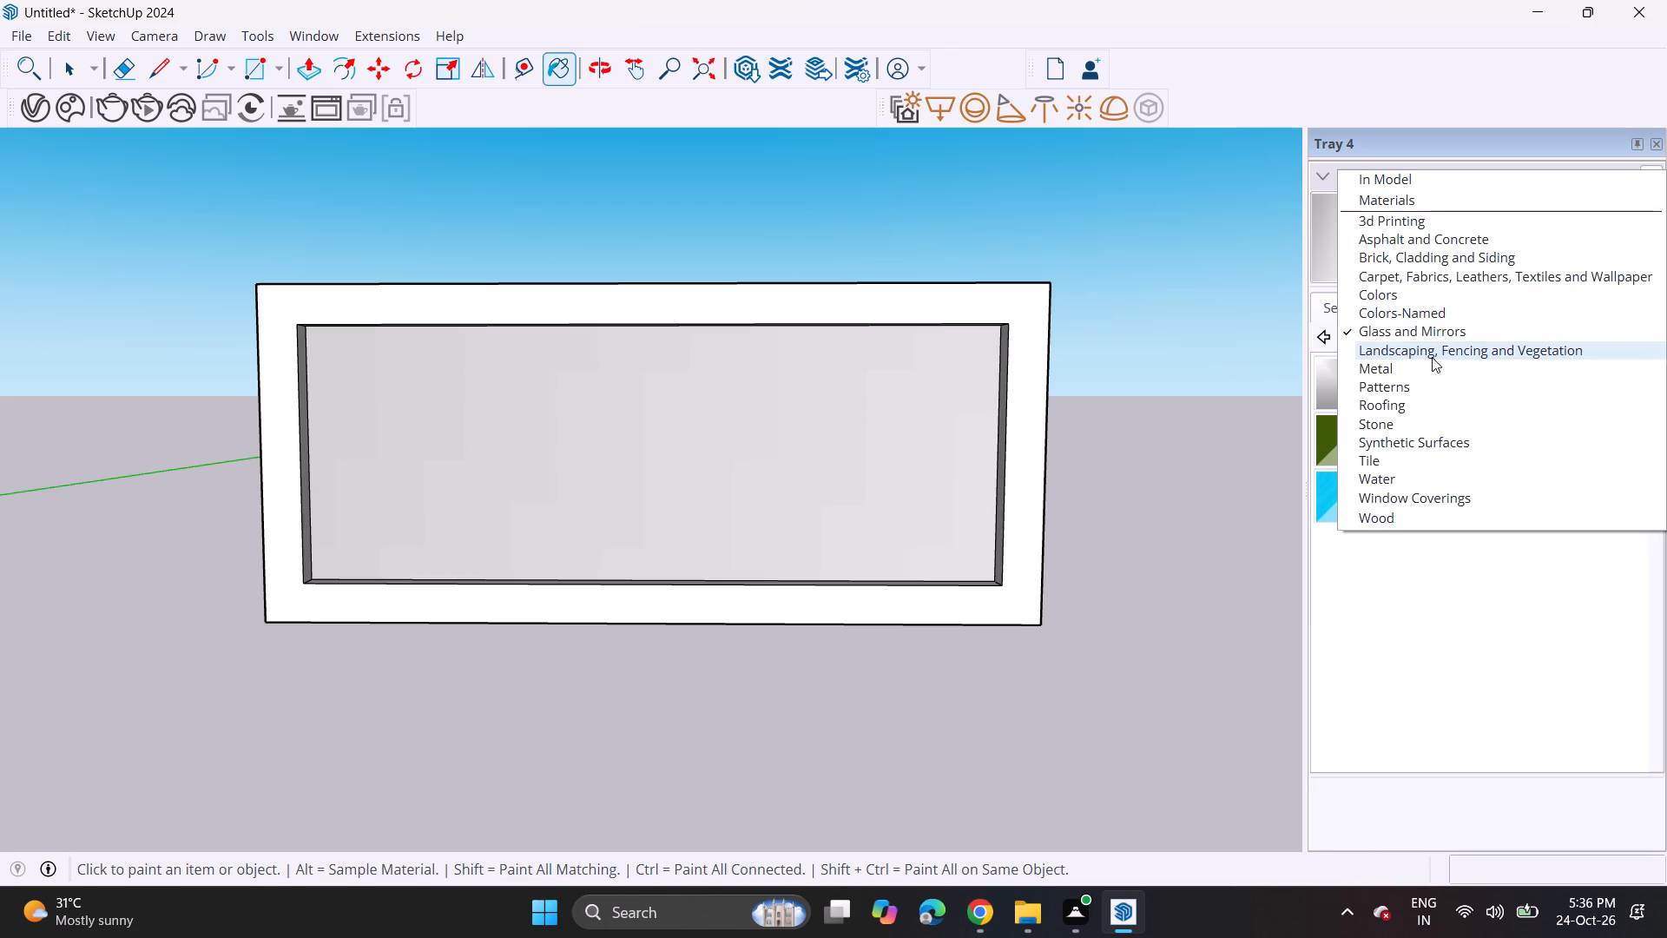
left_click(1328, 297)
left_click(1381, 312)
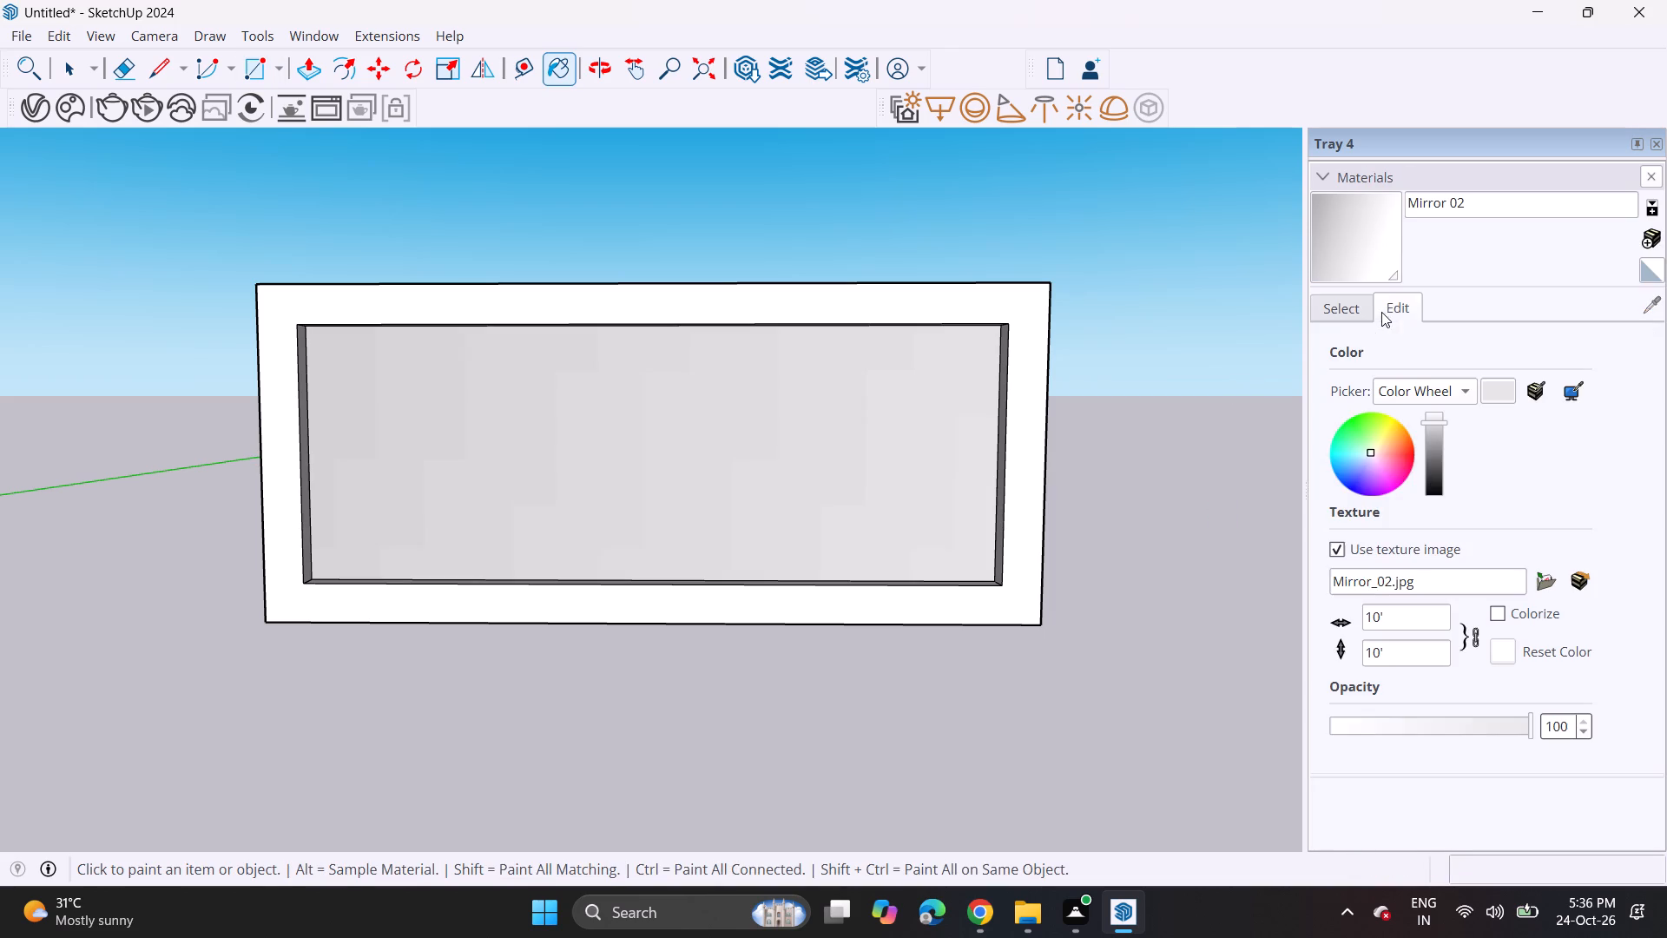
left_click(1446, 720)
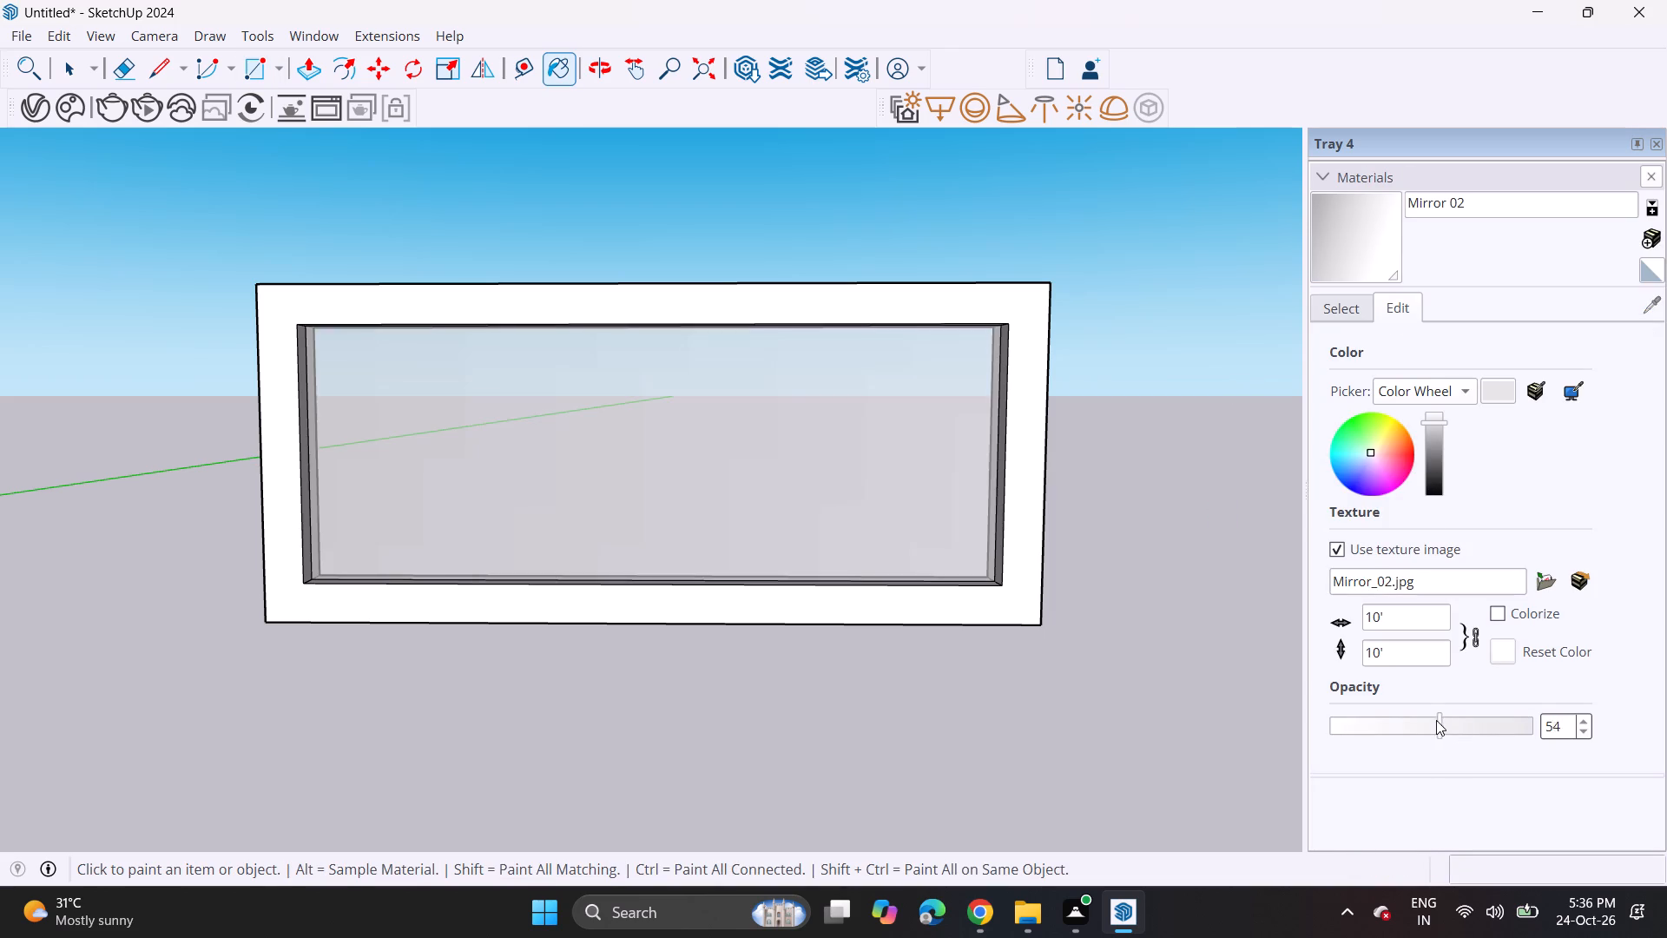
left_click(1428, 720)
left_click(1396, 715)
left_click(1418, 733)
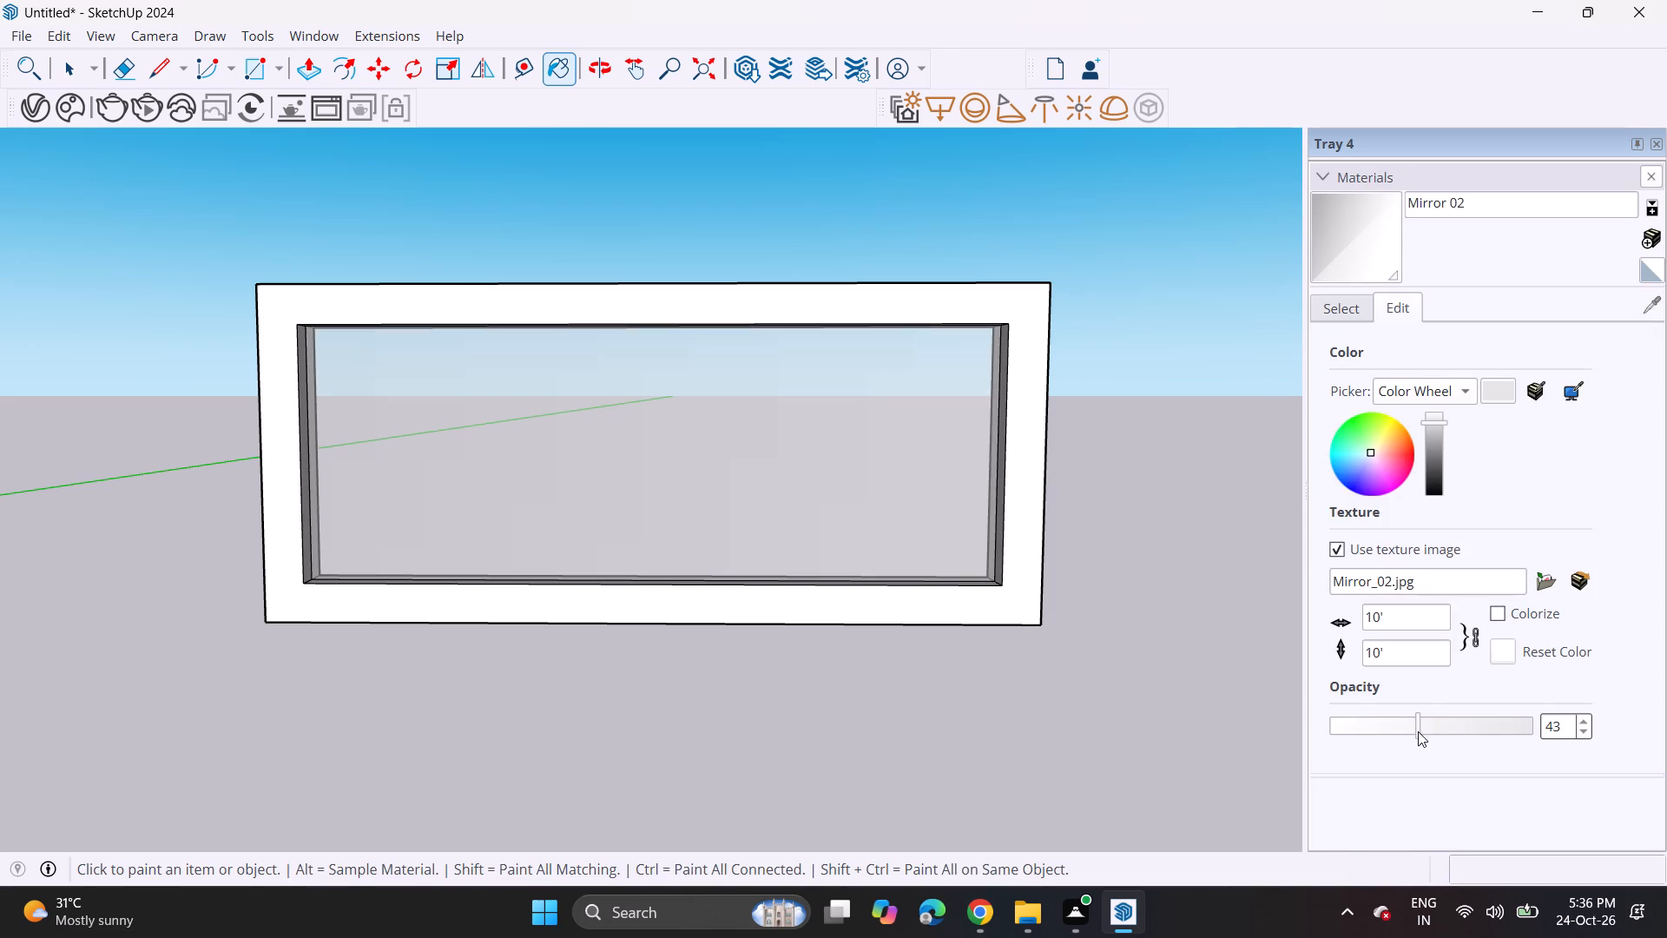
Select the whole framed glass panel and copy it directly below itself, about 1' down, with edges touching.
key("space")
left_click_drag(184, 197, 247, 298)
left_click_drag(247, 298, 508, 554)
key("space")
left_click_drag(187, 210, 1134, 719)
key("m")
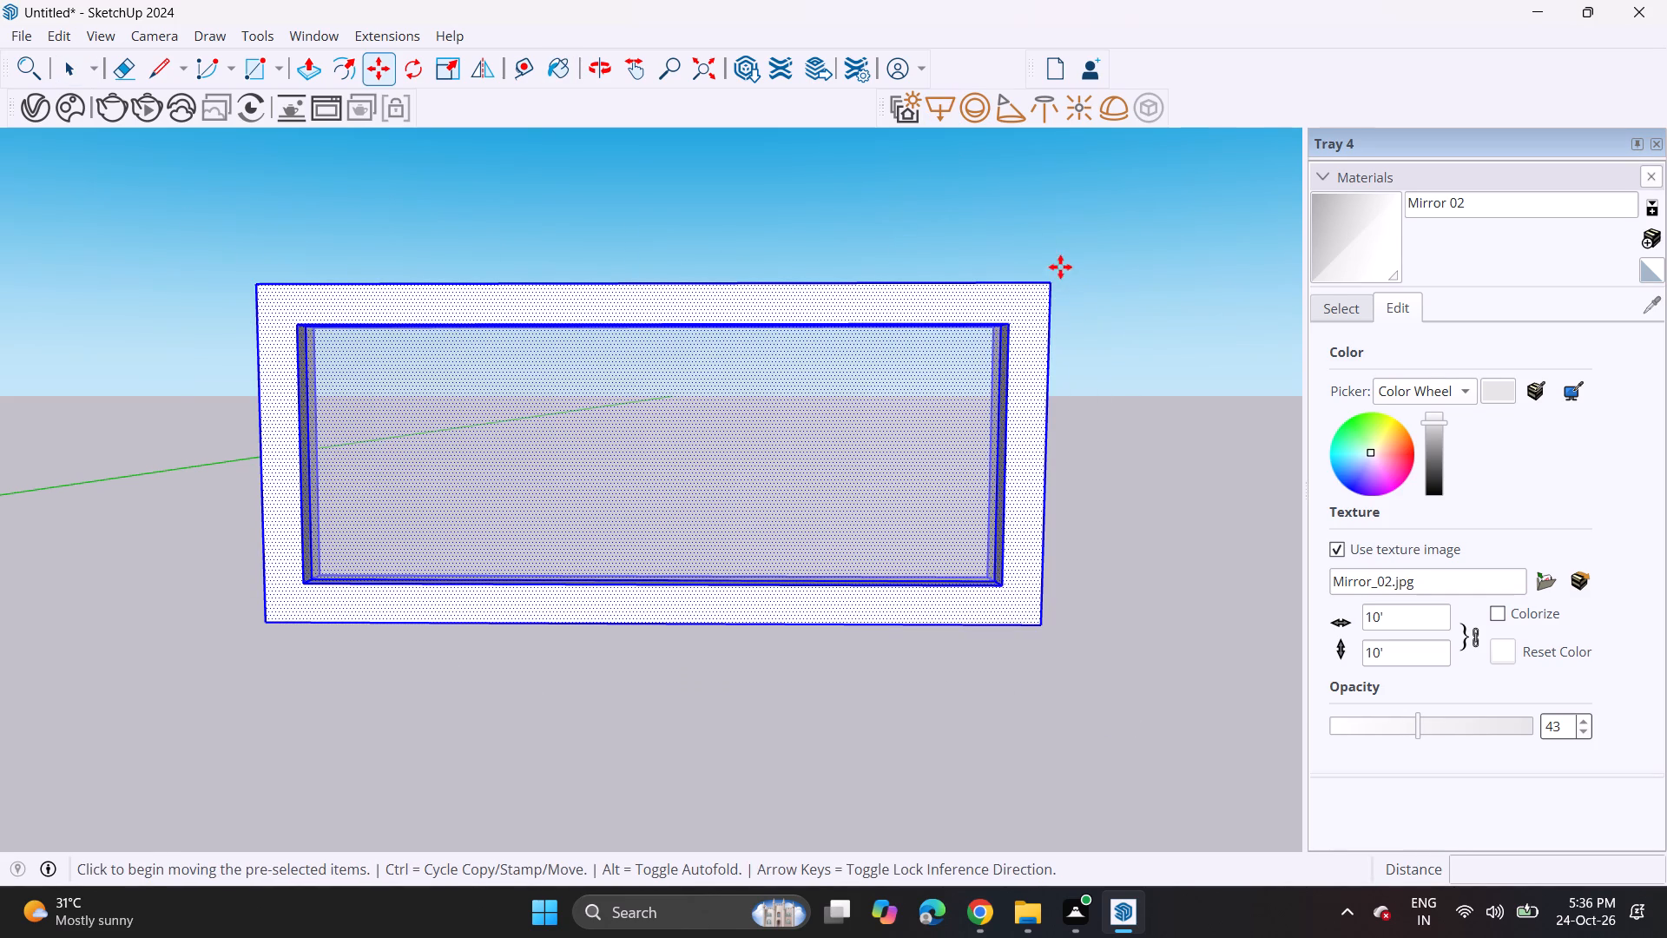
left_click(1053, 287)
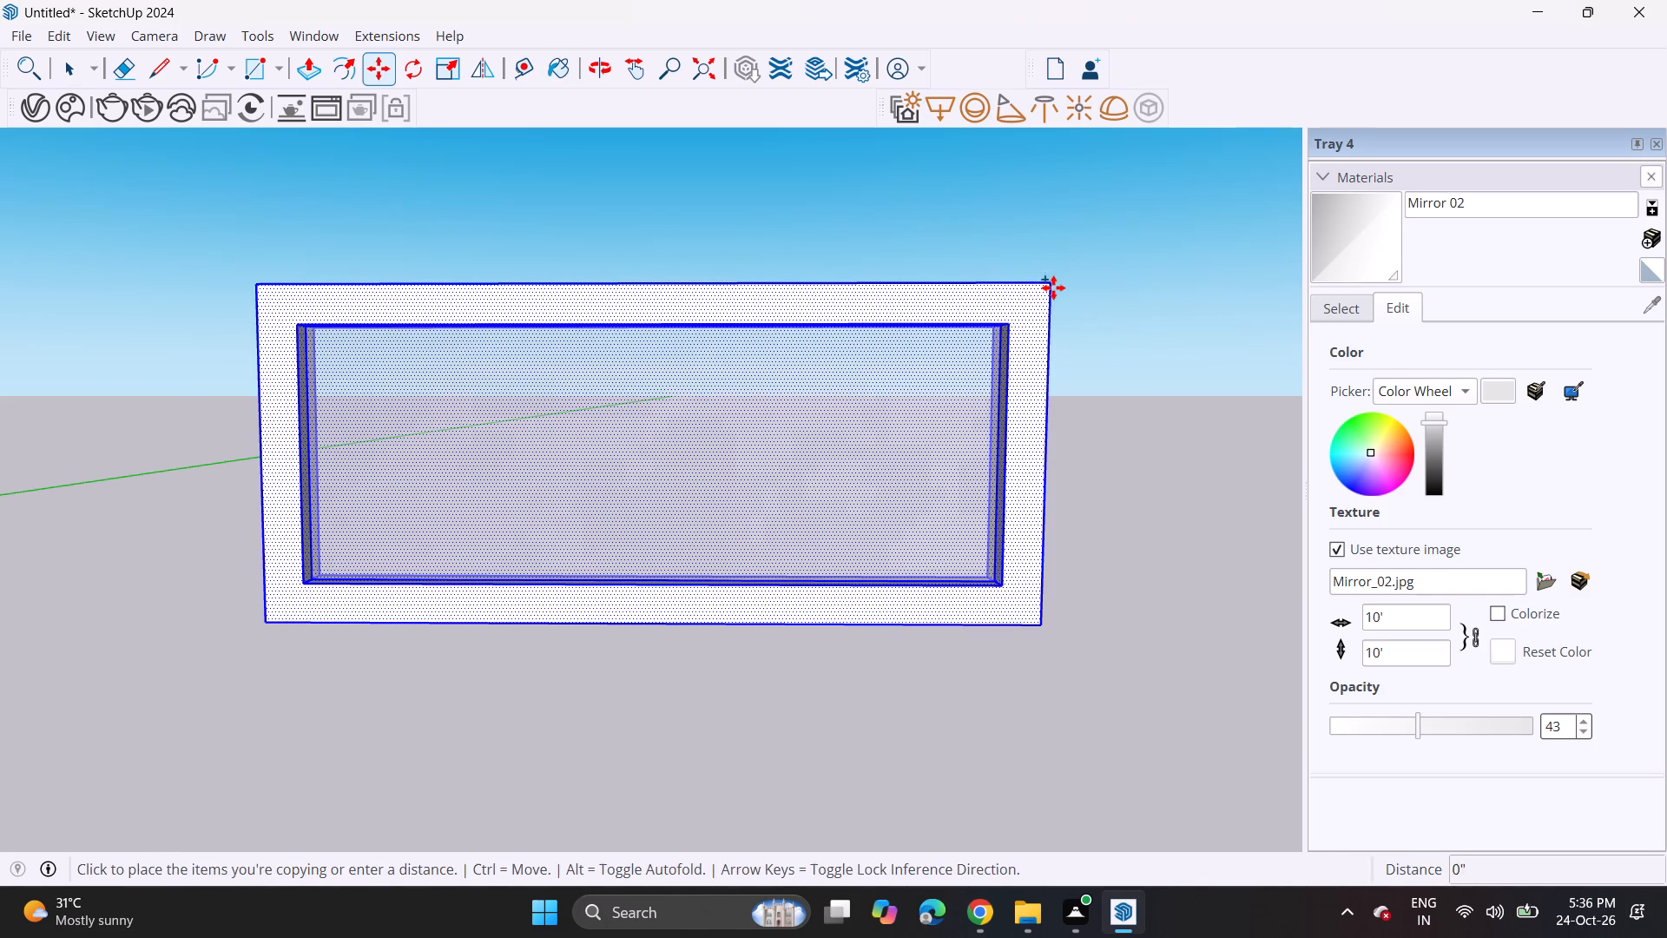
left_click(1037, 619)
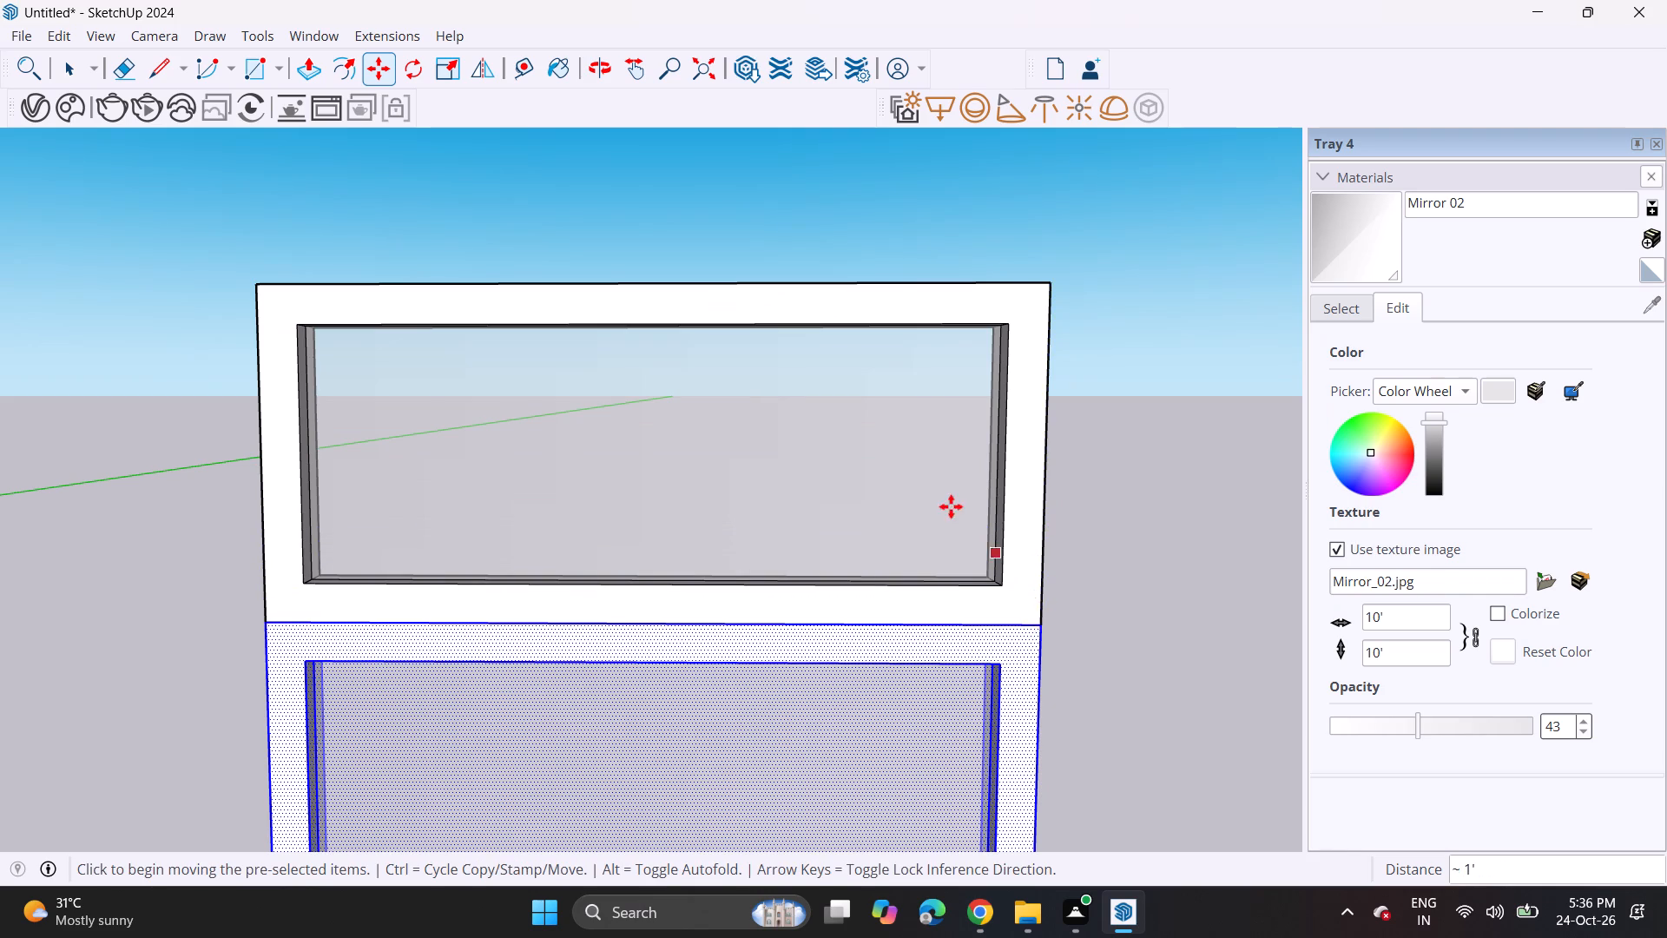
Select both stacked framed glass panels and make them one group.
scroll(941, 489, "down", 5)
middle_click_drag(943, 464, 803, 380, "shift")
key("space")
left_click_drag(311, 227, 1004, 735)
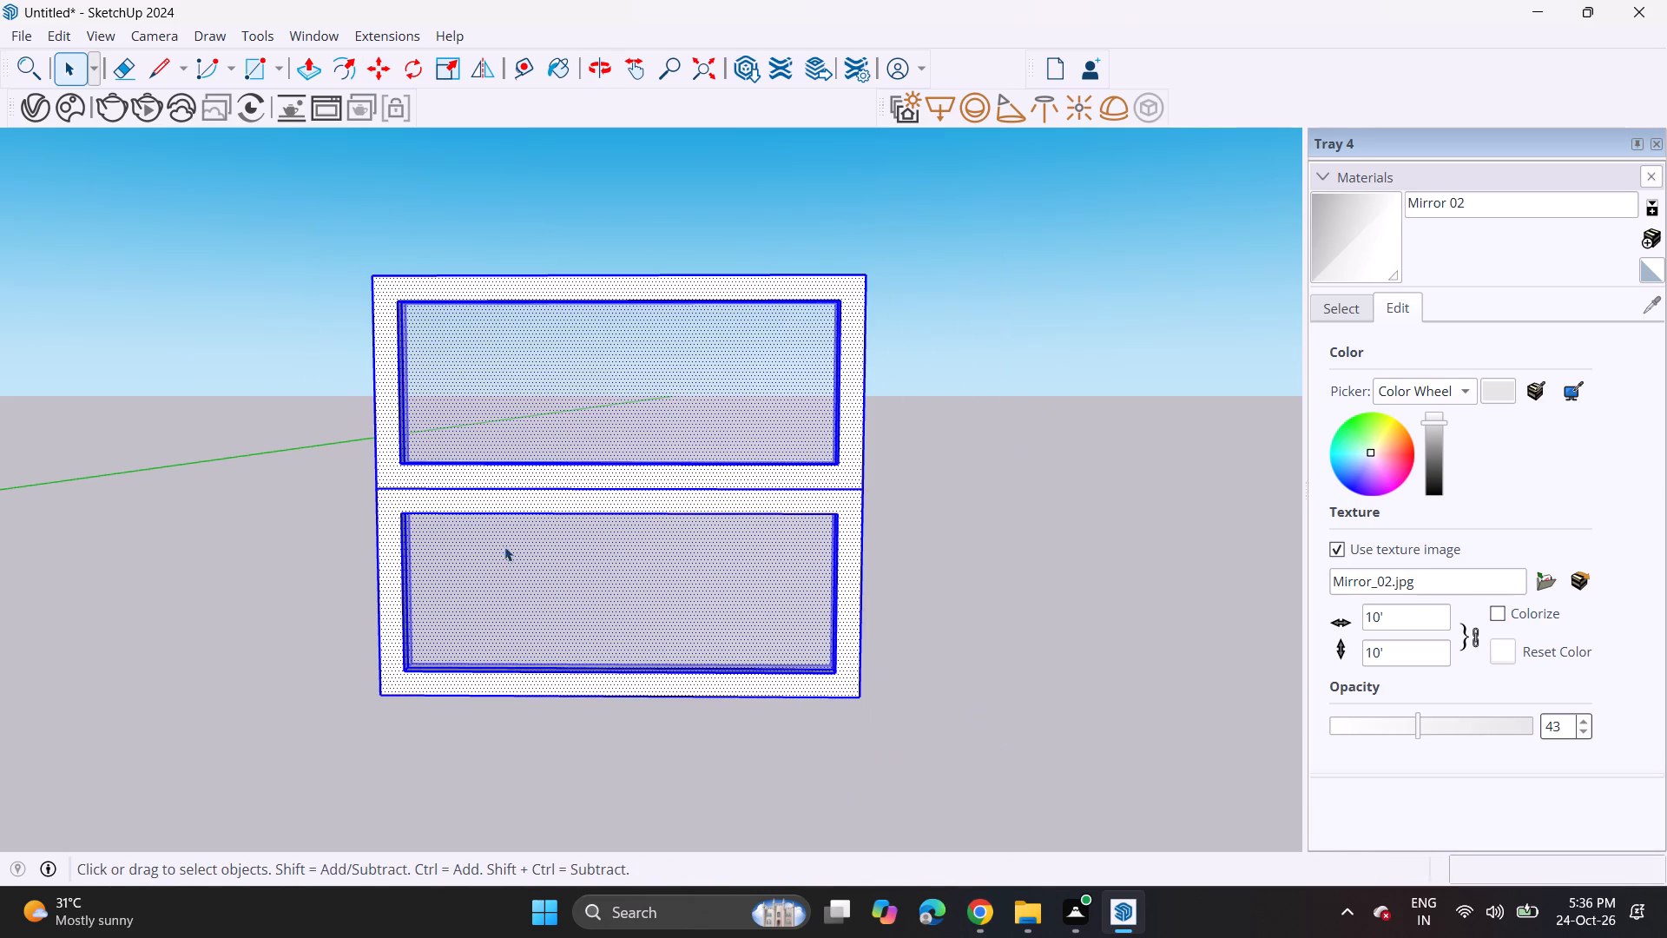
right_click(517, 518)
left_click(676, 266)
Move the grouped double glass front into the kitchen, onto the open shelf unit at the far end of the wall.
key("m")
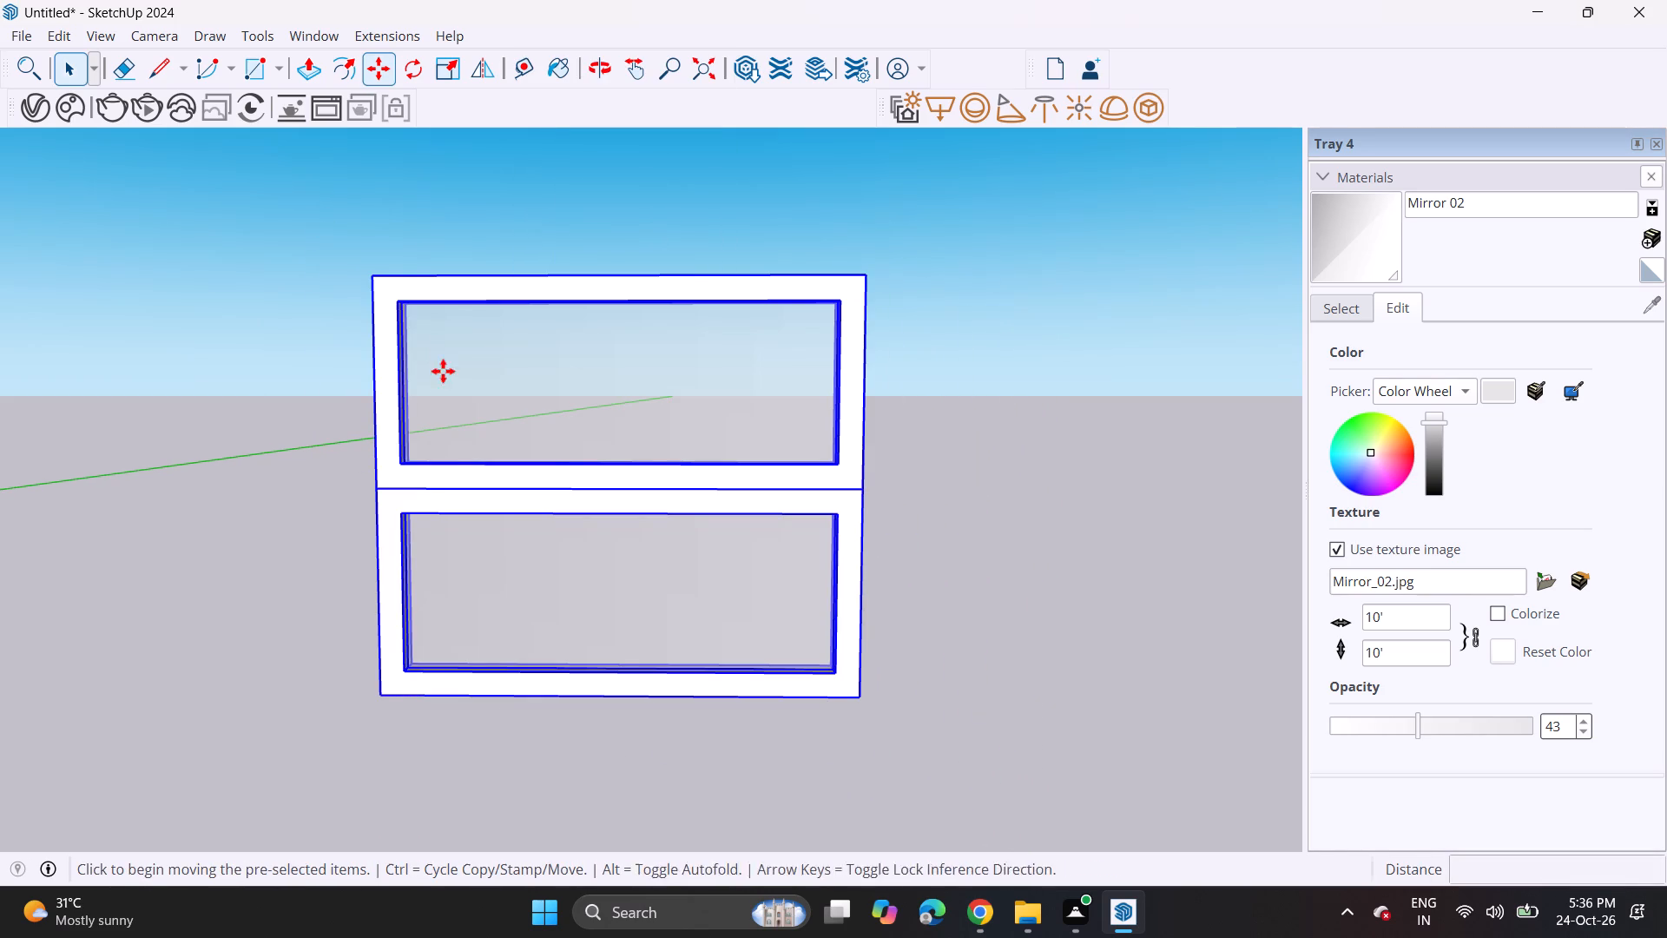
left_click(365, 280)
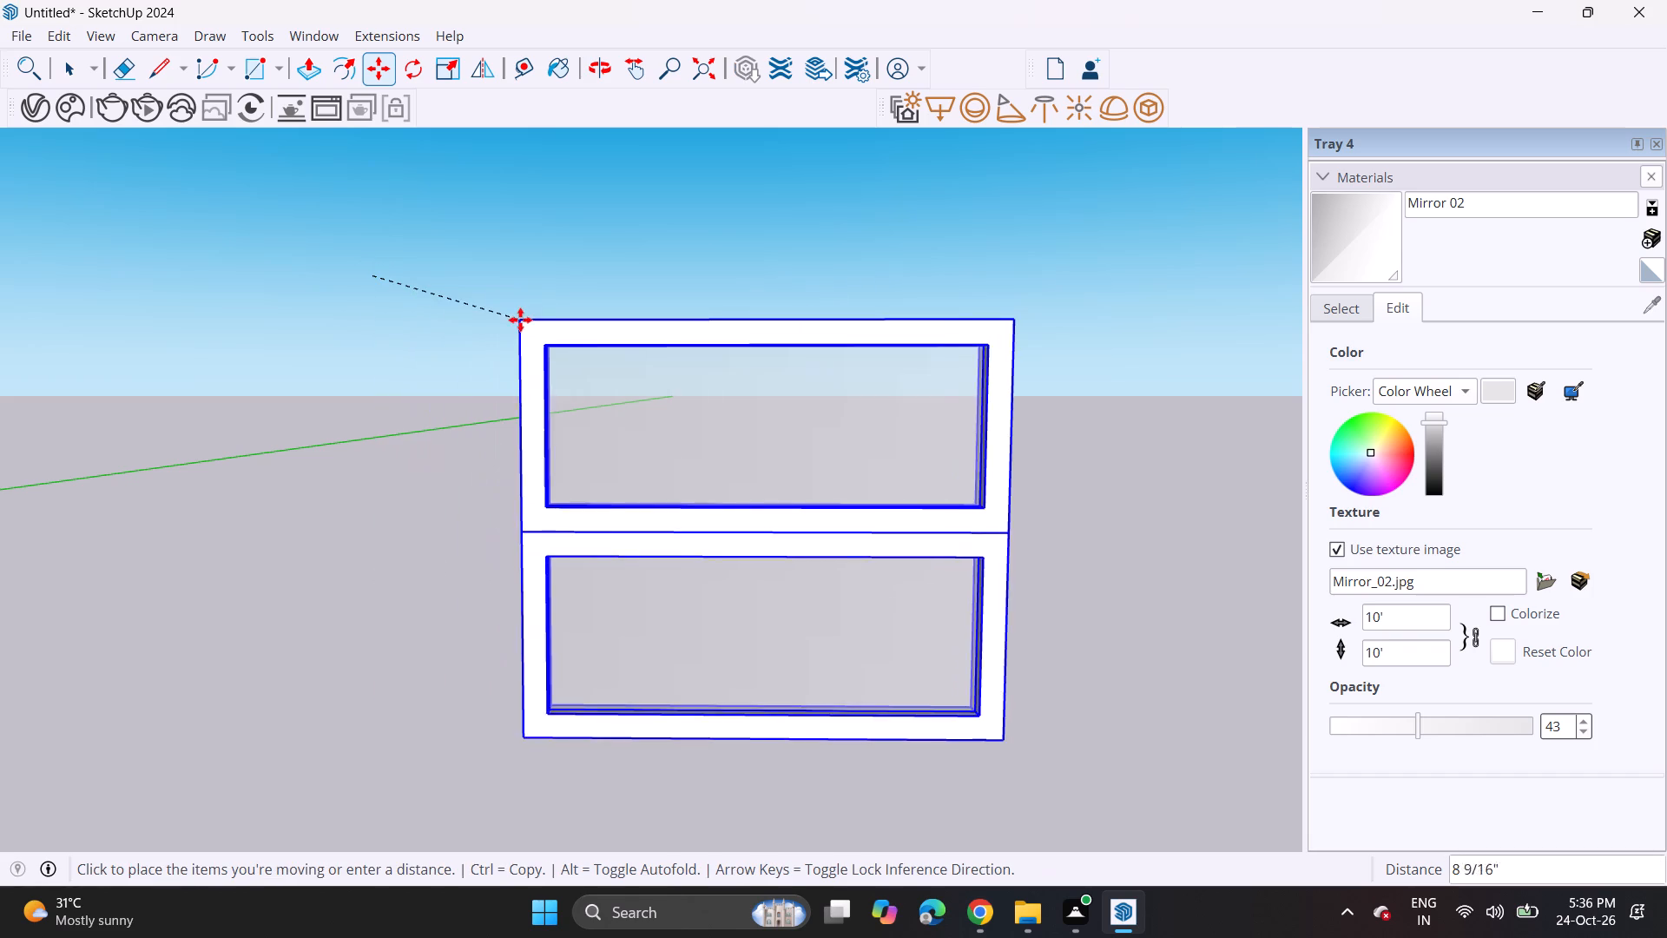
scroll(777, 265, "down", 3)
scroll(760, 278, "up", 1)
scroll(758, 279, "down", 10)
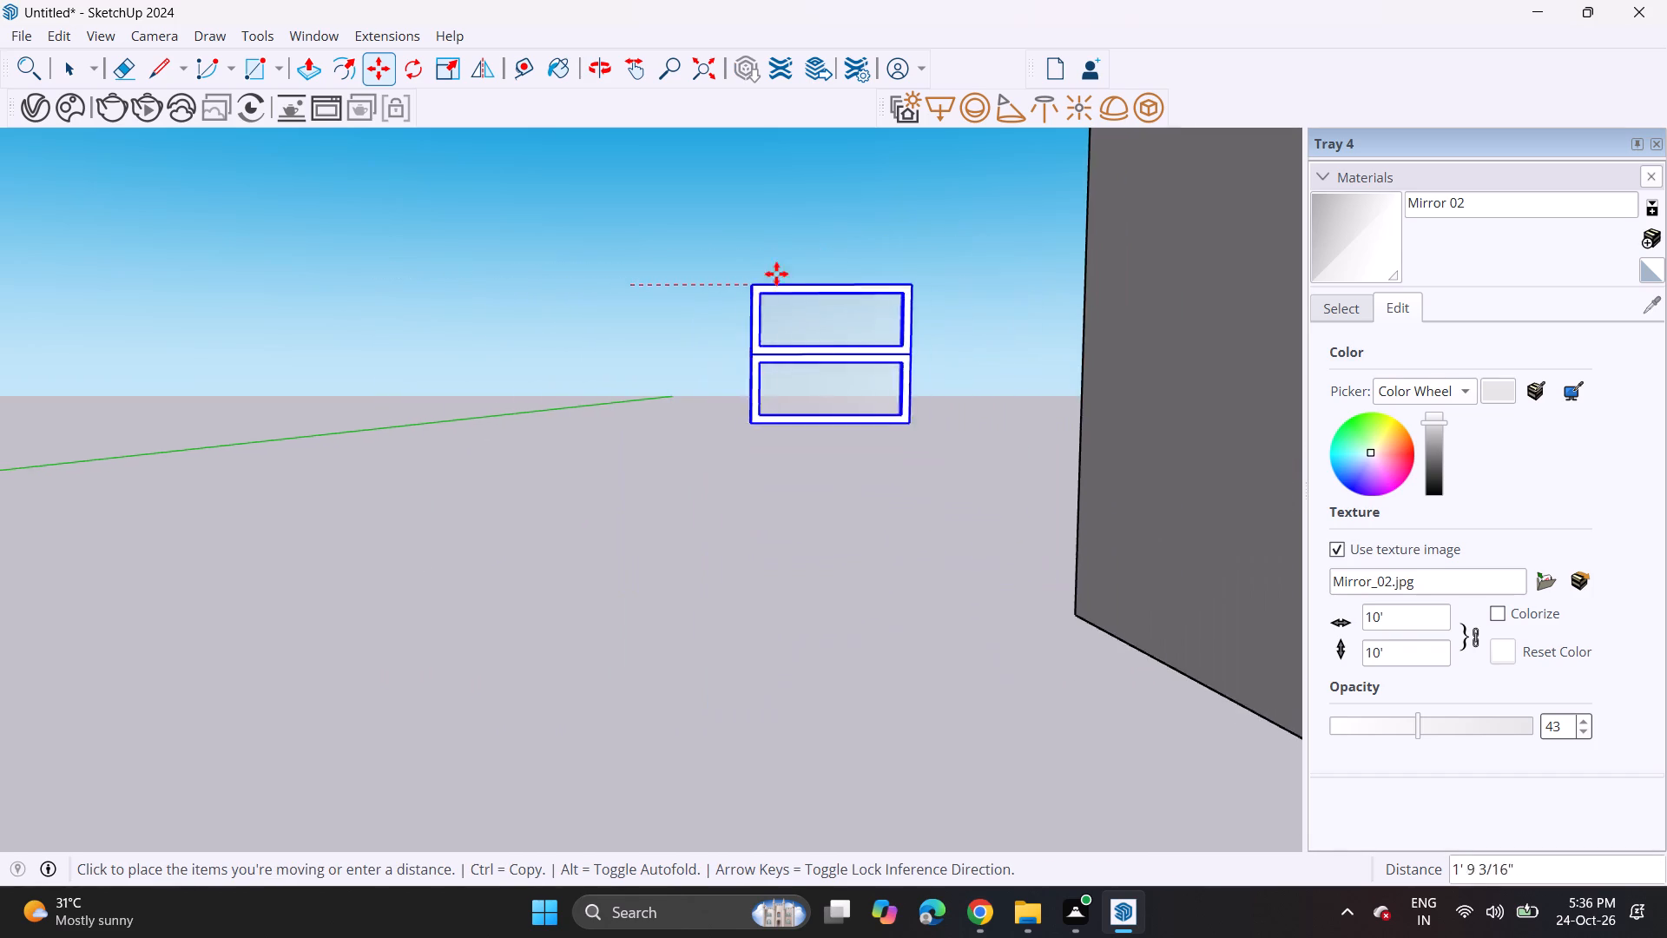
middle_click_drag(862, 224, 82, 320, "shift")
scroll(319, 287, "up", 4)
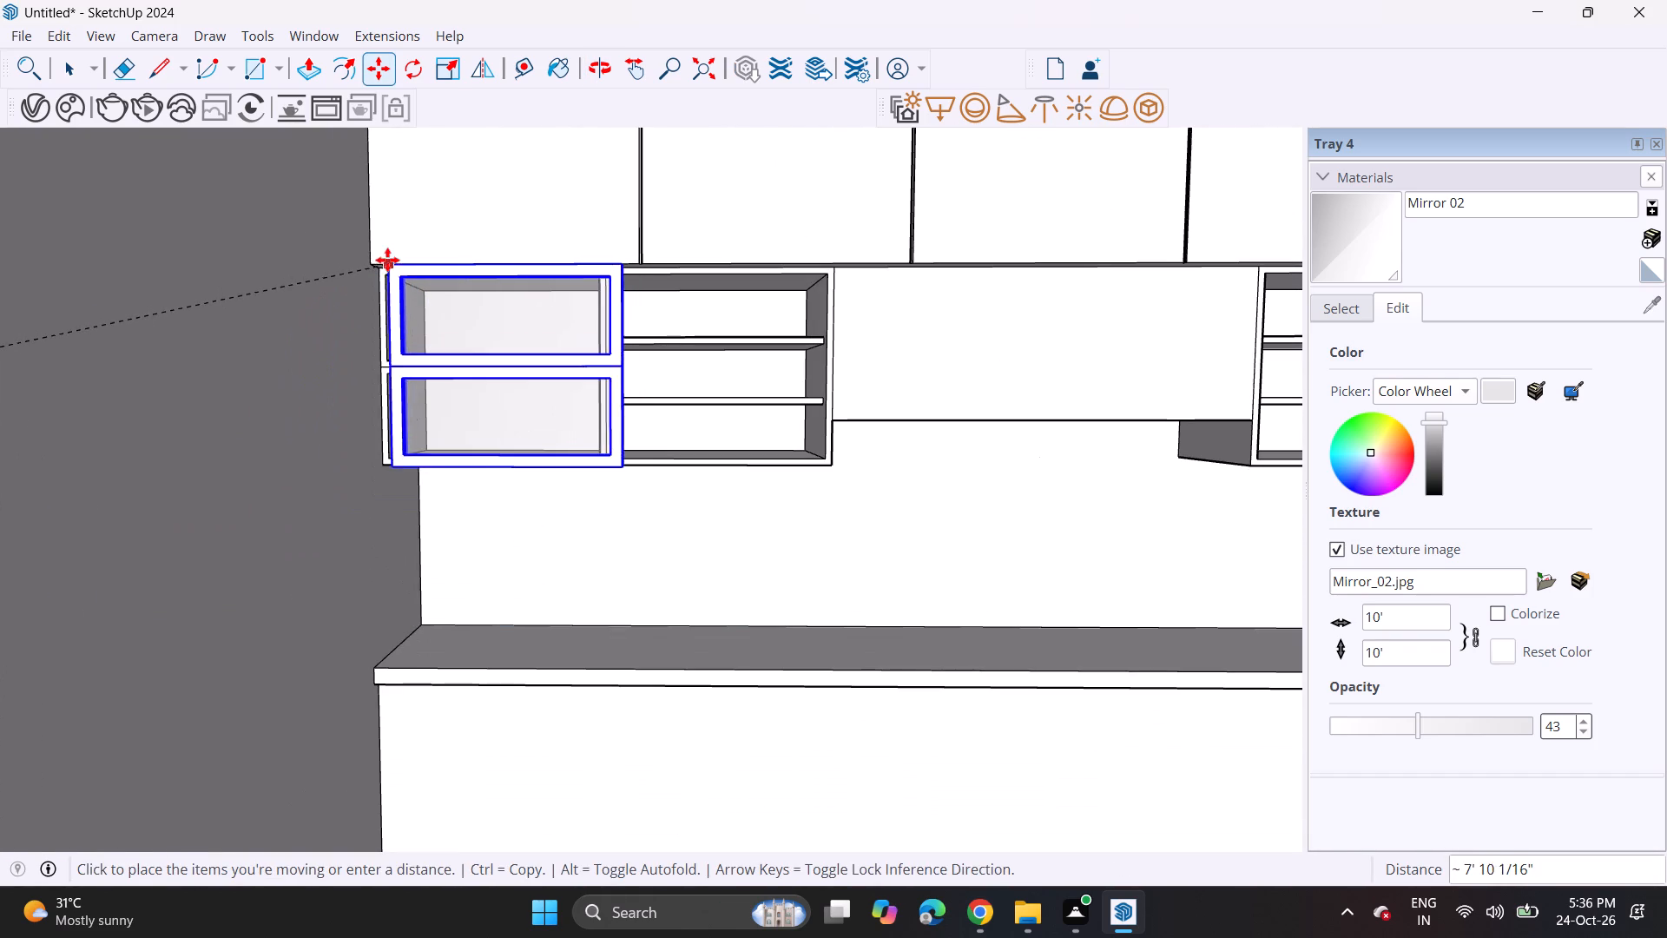
left_click(380, 260)
Shift the double glass front 2 1/8" so its upper corner lines up with the adjoining shelf unit's corner.
middle_click_drag(622, 271, 271, 308)
scroll(554, 314, "up", 6)
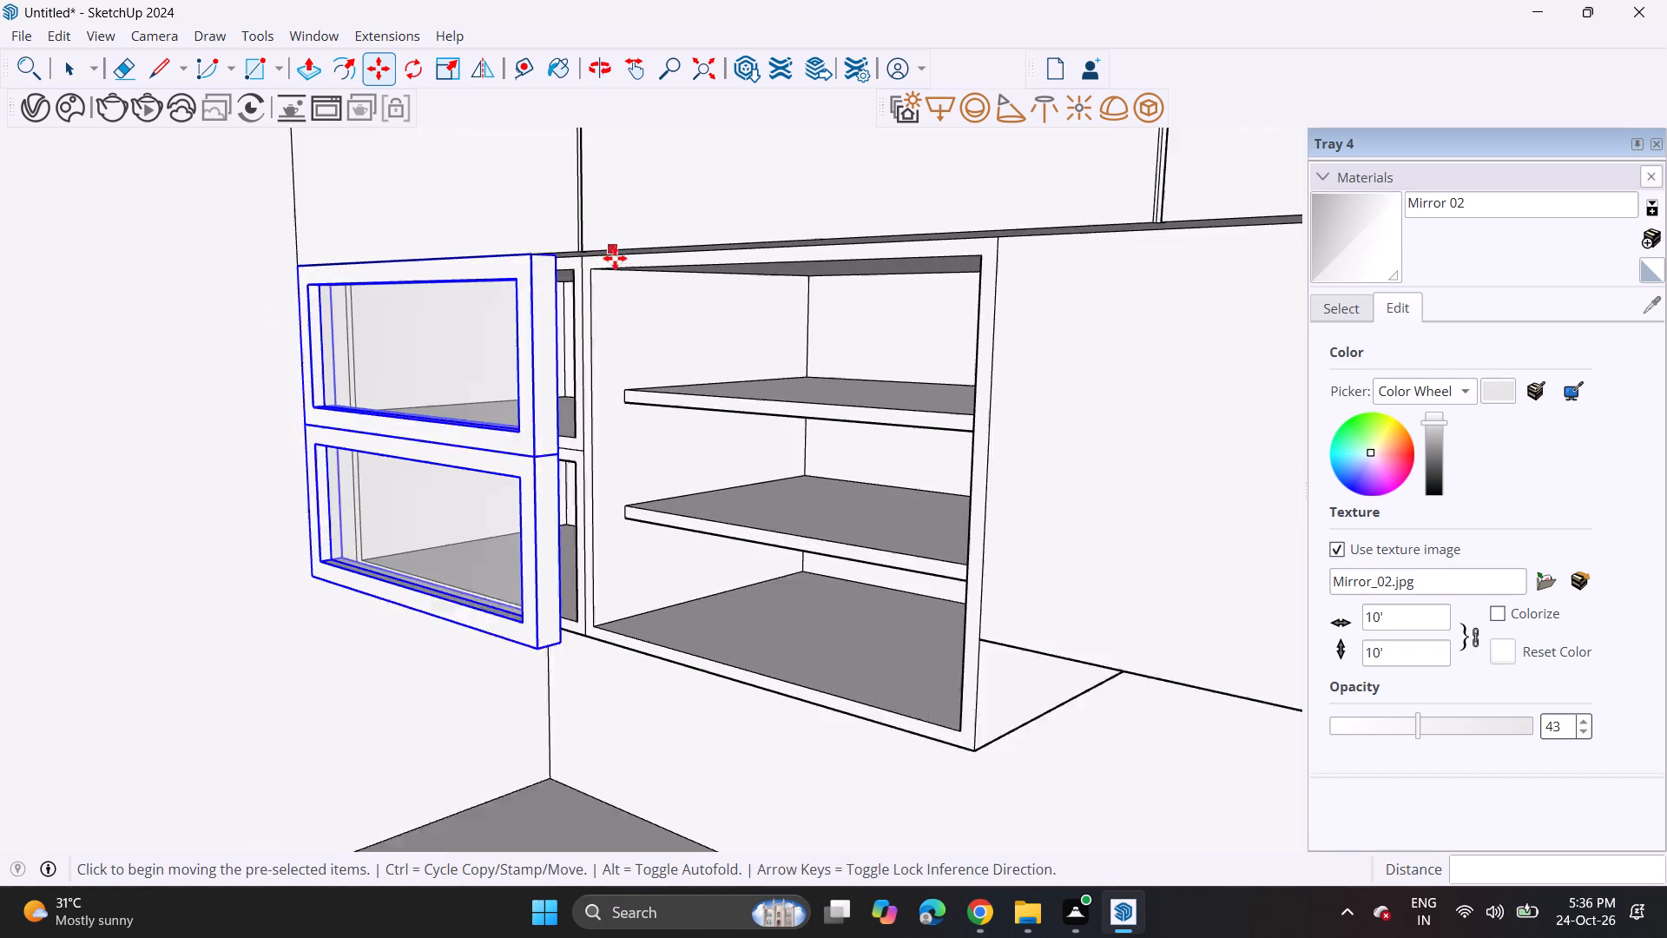
scroll(615, 258, "up", 2)
left_click(556, 252)
left_click(581, 264)
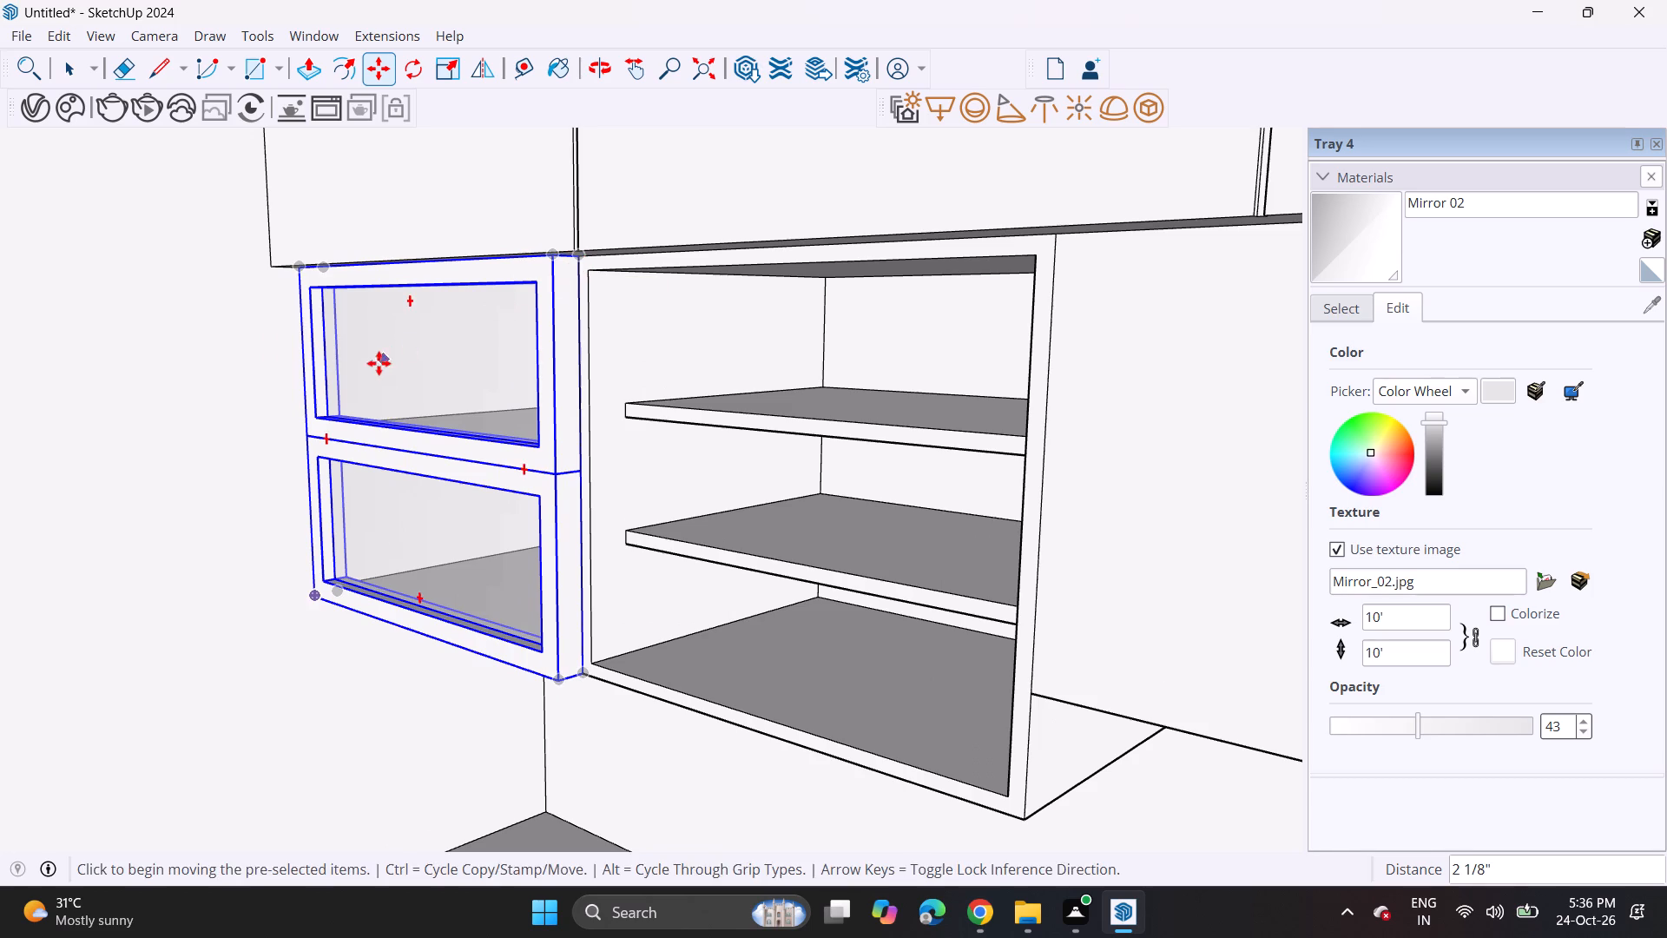
Copy the double glass front along the wall onto the middle of the three open shelf units near the opposite corner.
middle_click_drag(379, 363, 781, 334)
scroll(702, 334, "down", 1)
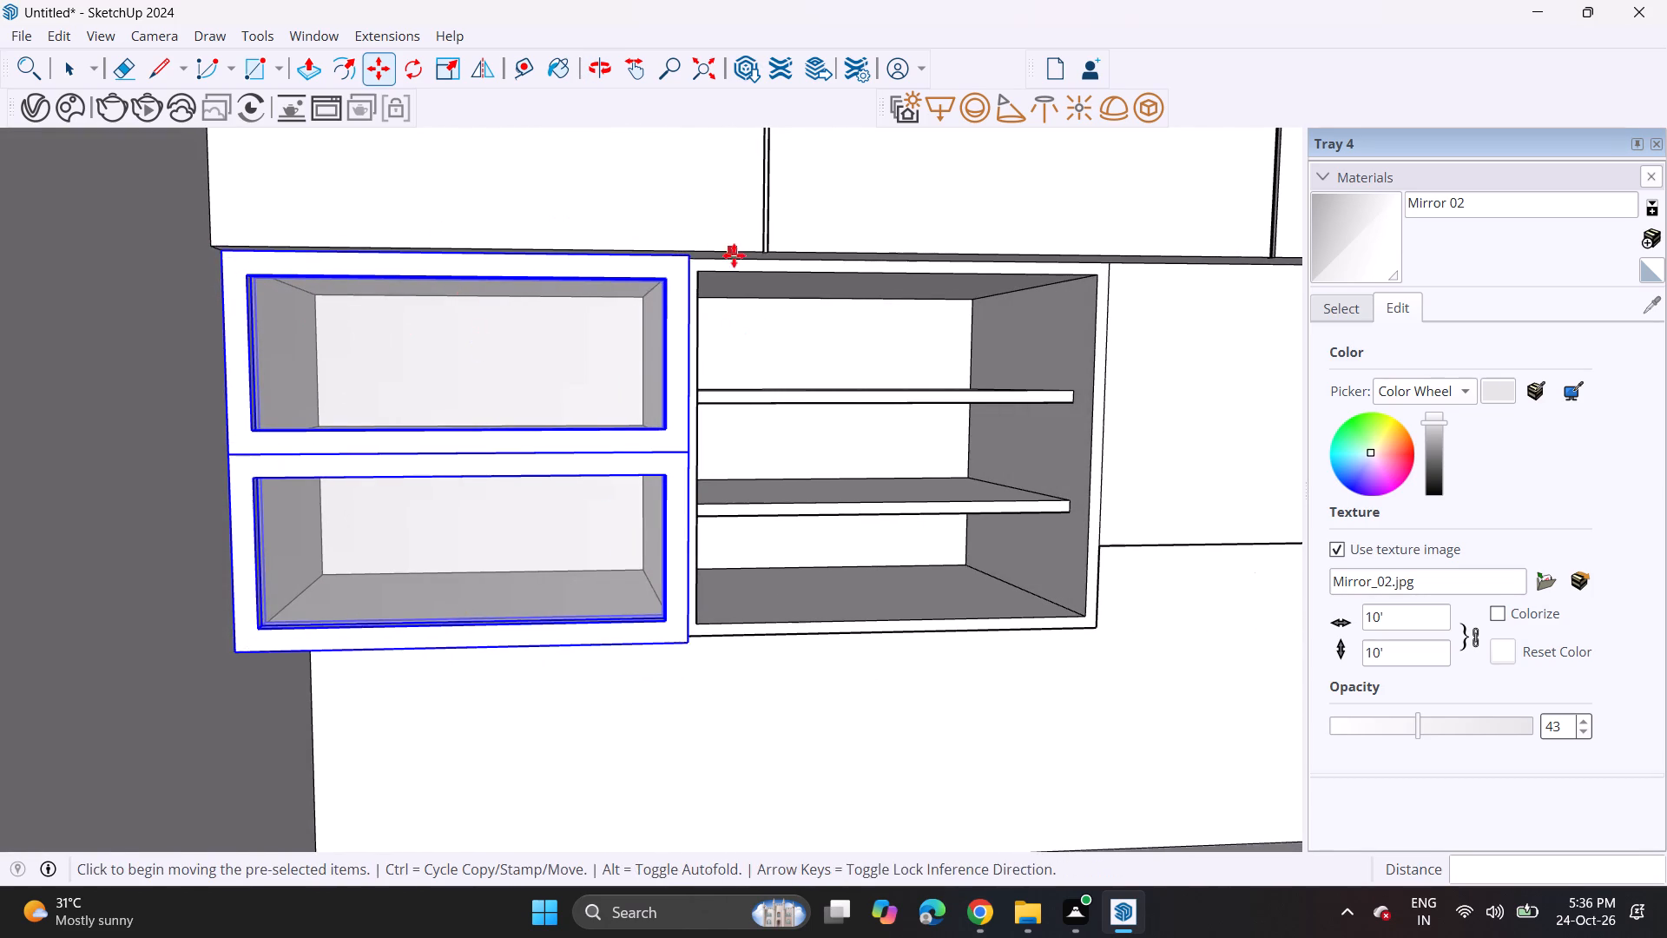
middle_click_drag(732, 255, 502, 252)
left_click(628, 253)
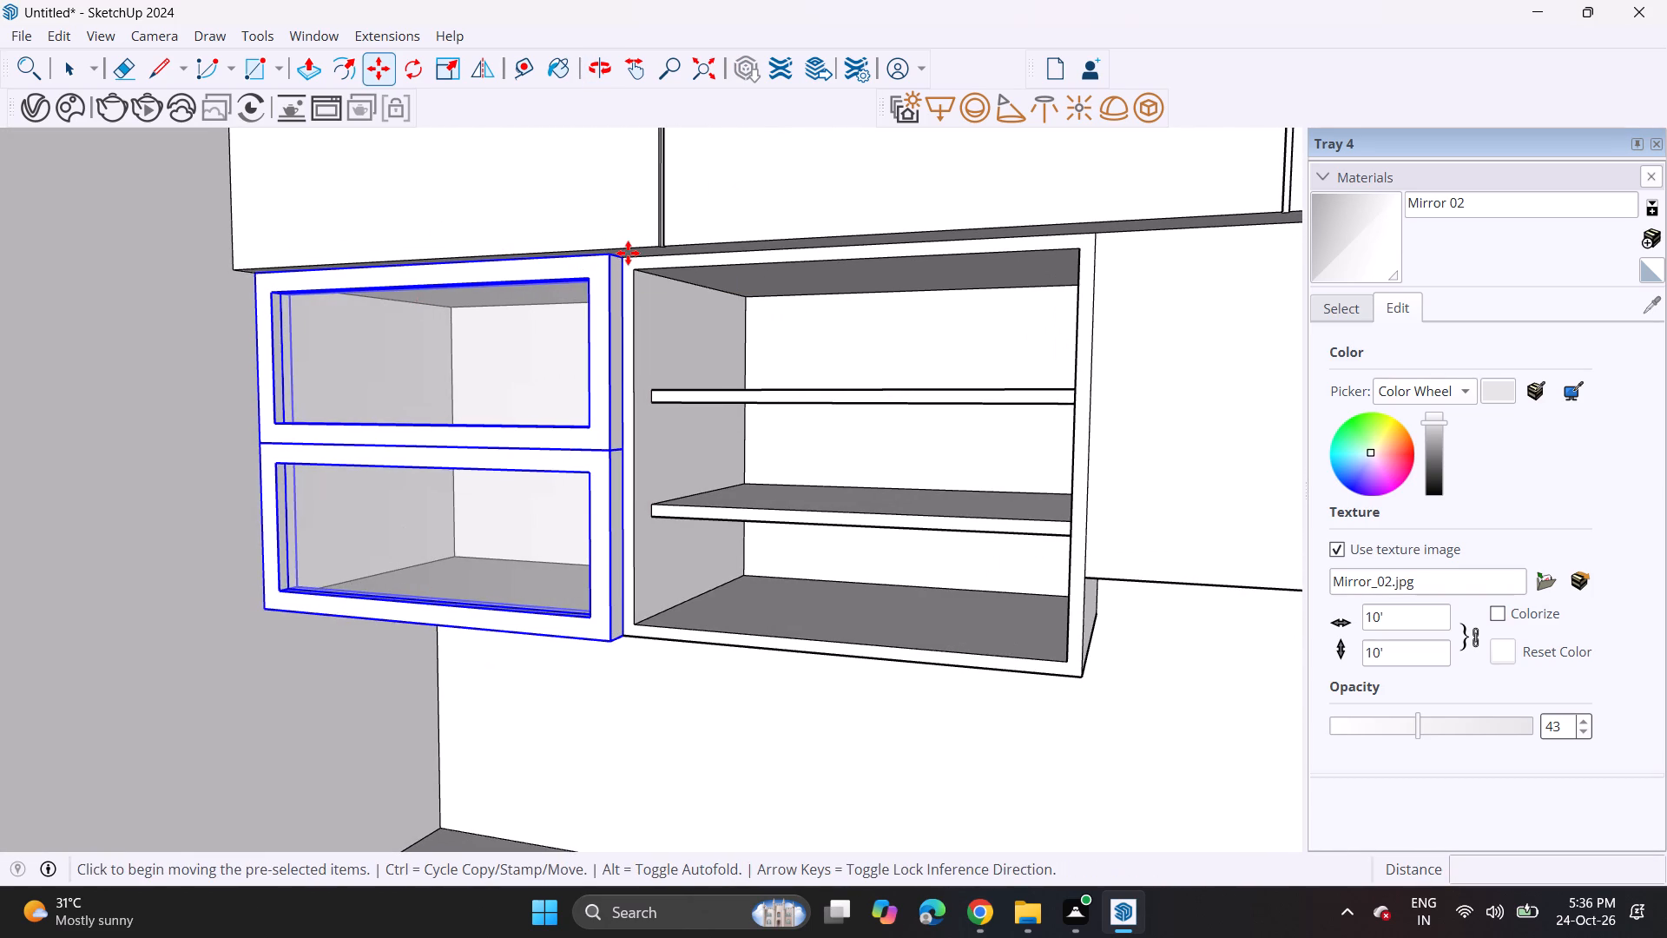
scroll(938, 261, "down", 6)
middle_click_drag(985, 274, 266, 295, "shift")
scroll(254, 296, "up", 1)
scroll(248, 296, "down", 6)
middle_click_drag(708, 333, 453, 328, "shift")
middle_click_drag(617, 328, 905, 297)
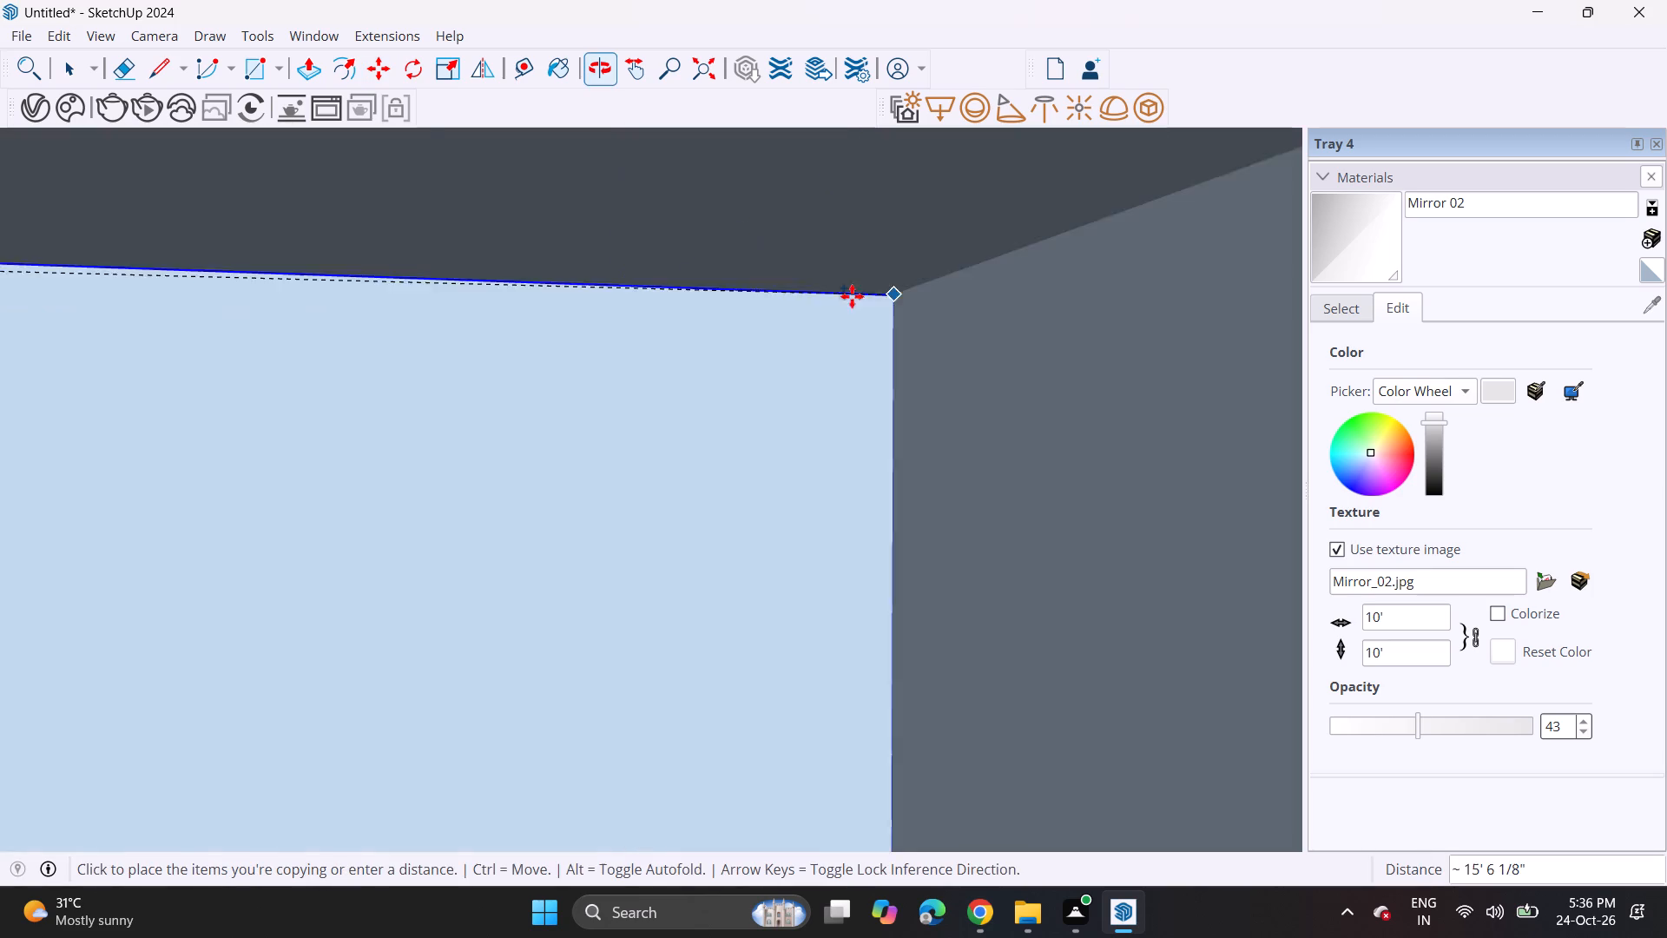
scroll(838, 296, "down", 17)
scroll(758, 311, "down", 15)
scroll(760, 316, "up", 1)
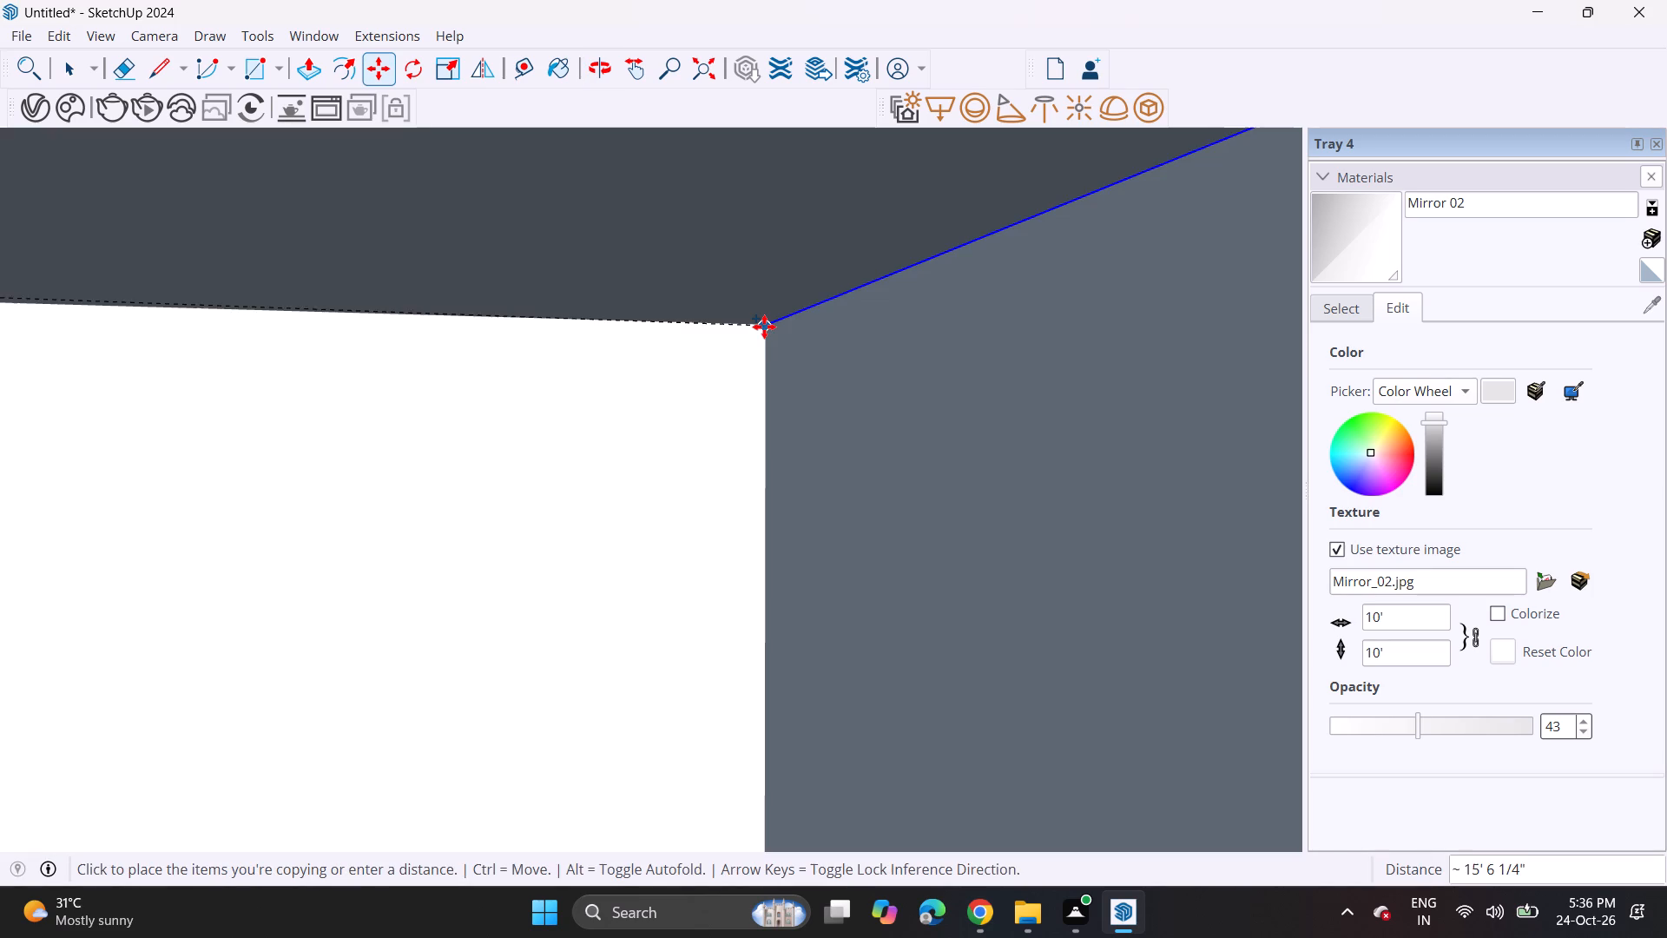
scroll(764, 327, "down", 1)
scroll(764, 327, "up", 1)
scroll(764, 327, "down", 12)
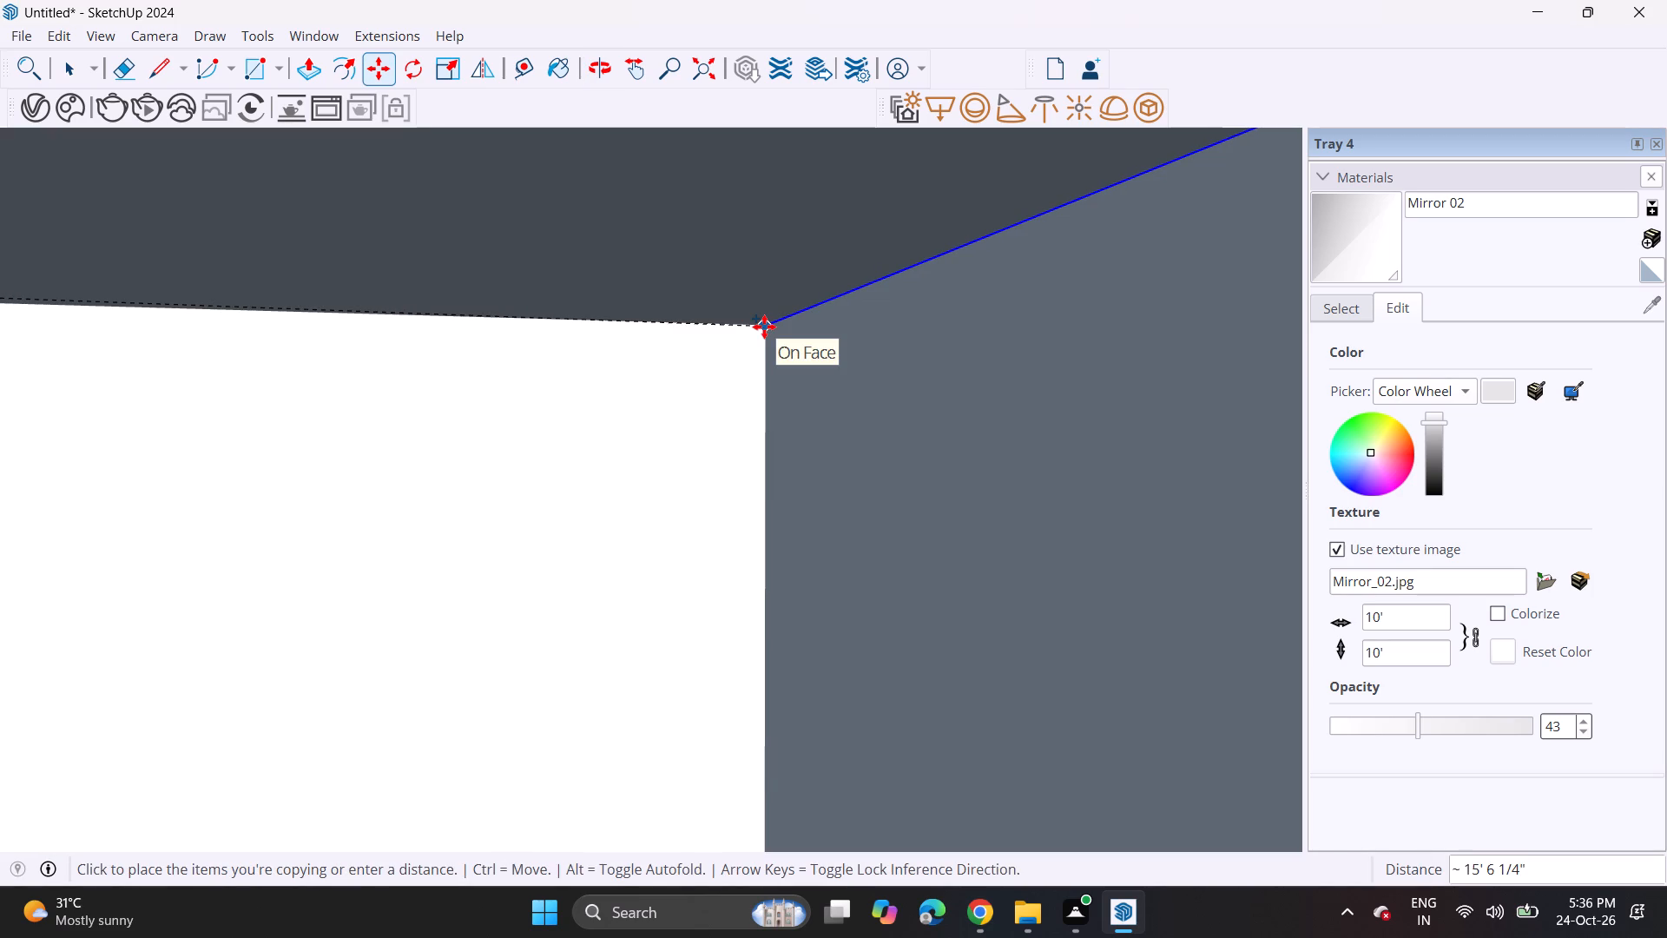
scroll(741, 330, "down", 4)
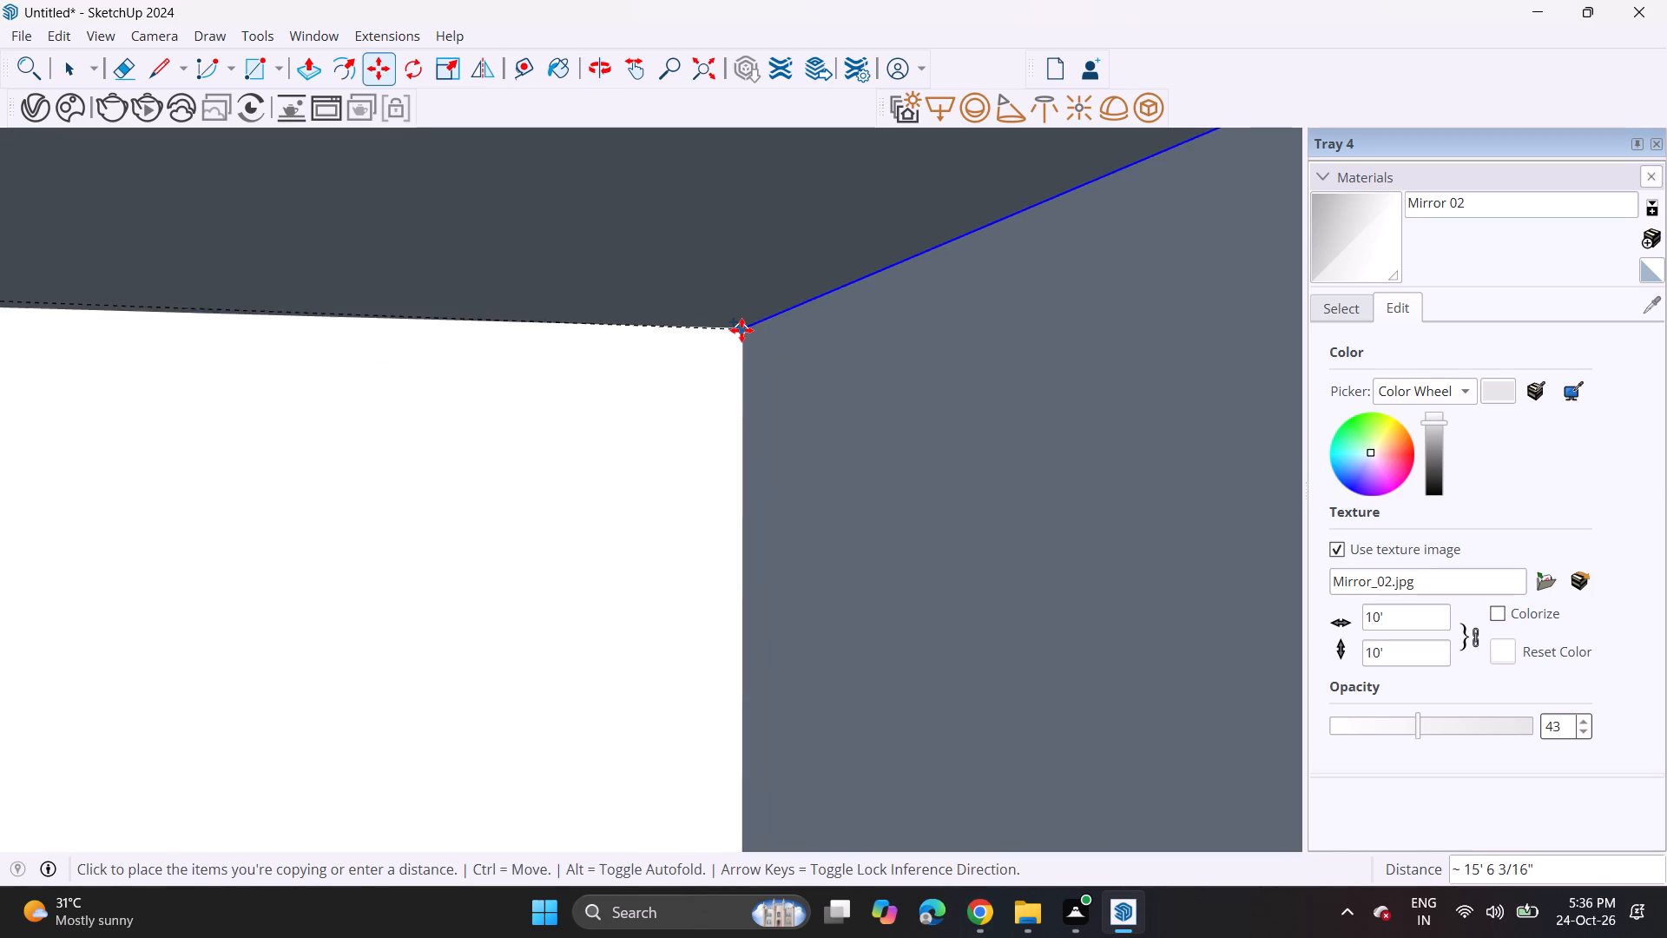
scroll(741, 330, "down", 4)
scroll(741, 330, "up", 1)
scroll(741, 330, "down", 20)
scroll(741, 330, "down", 7)
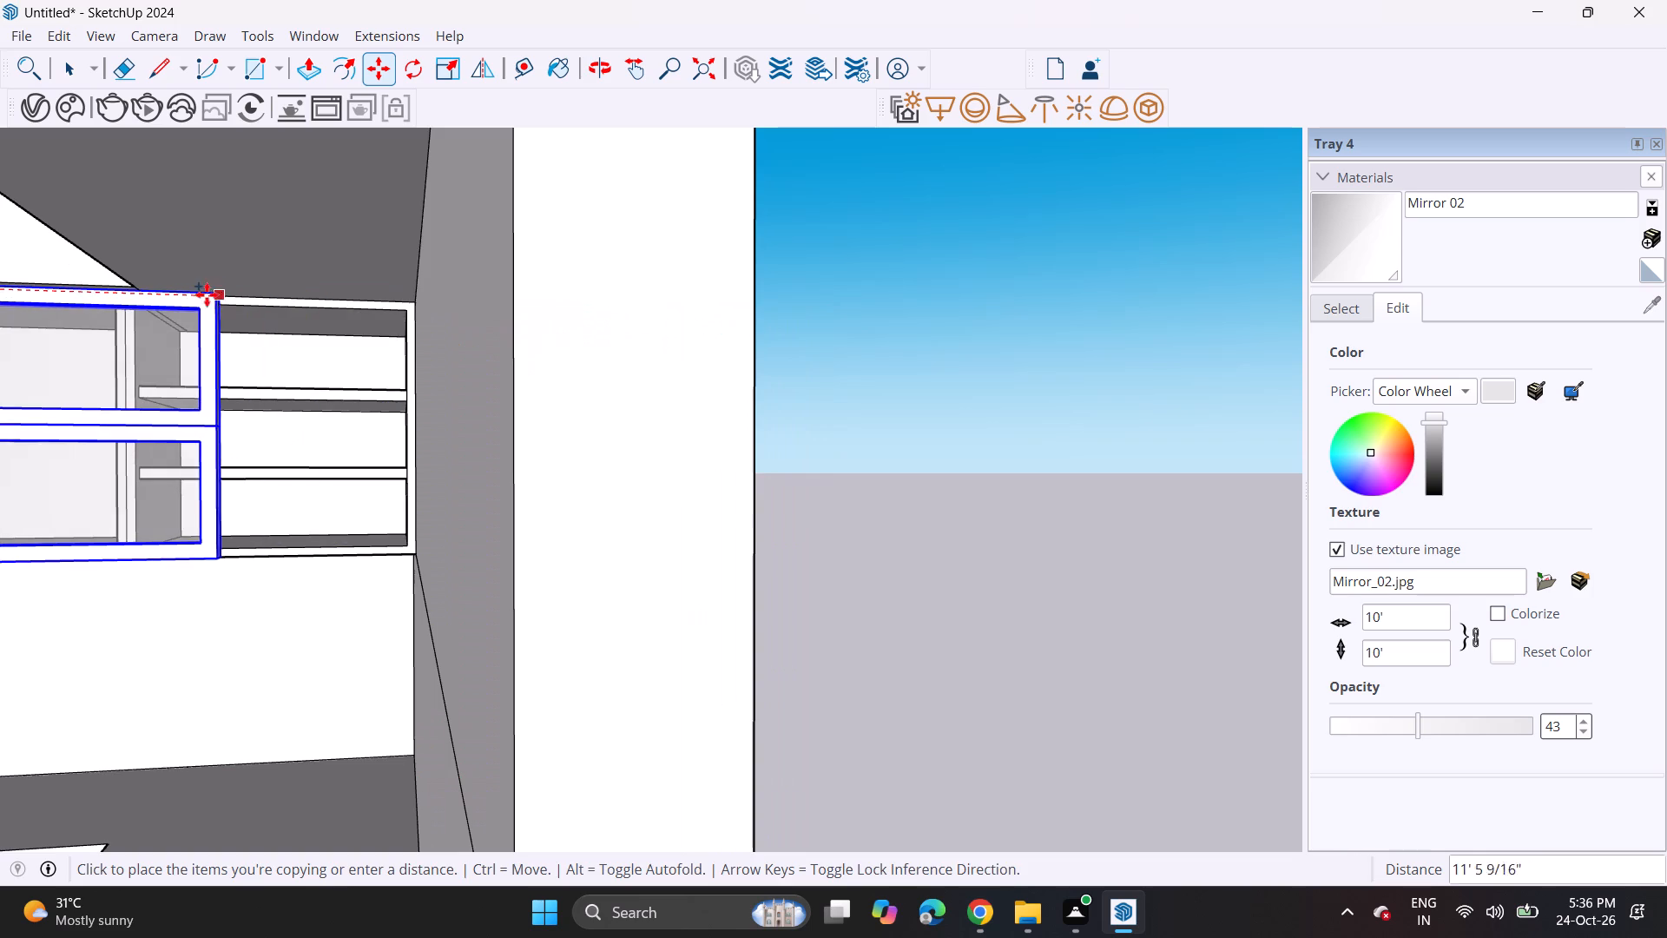
middle_click_drag(204, 296, 832, 233)
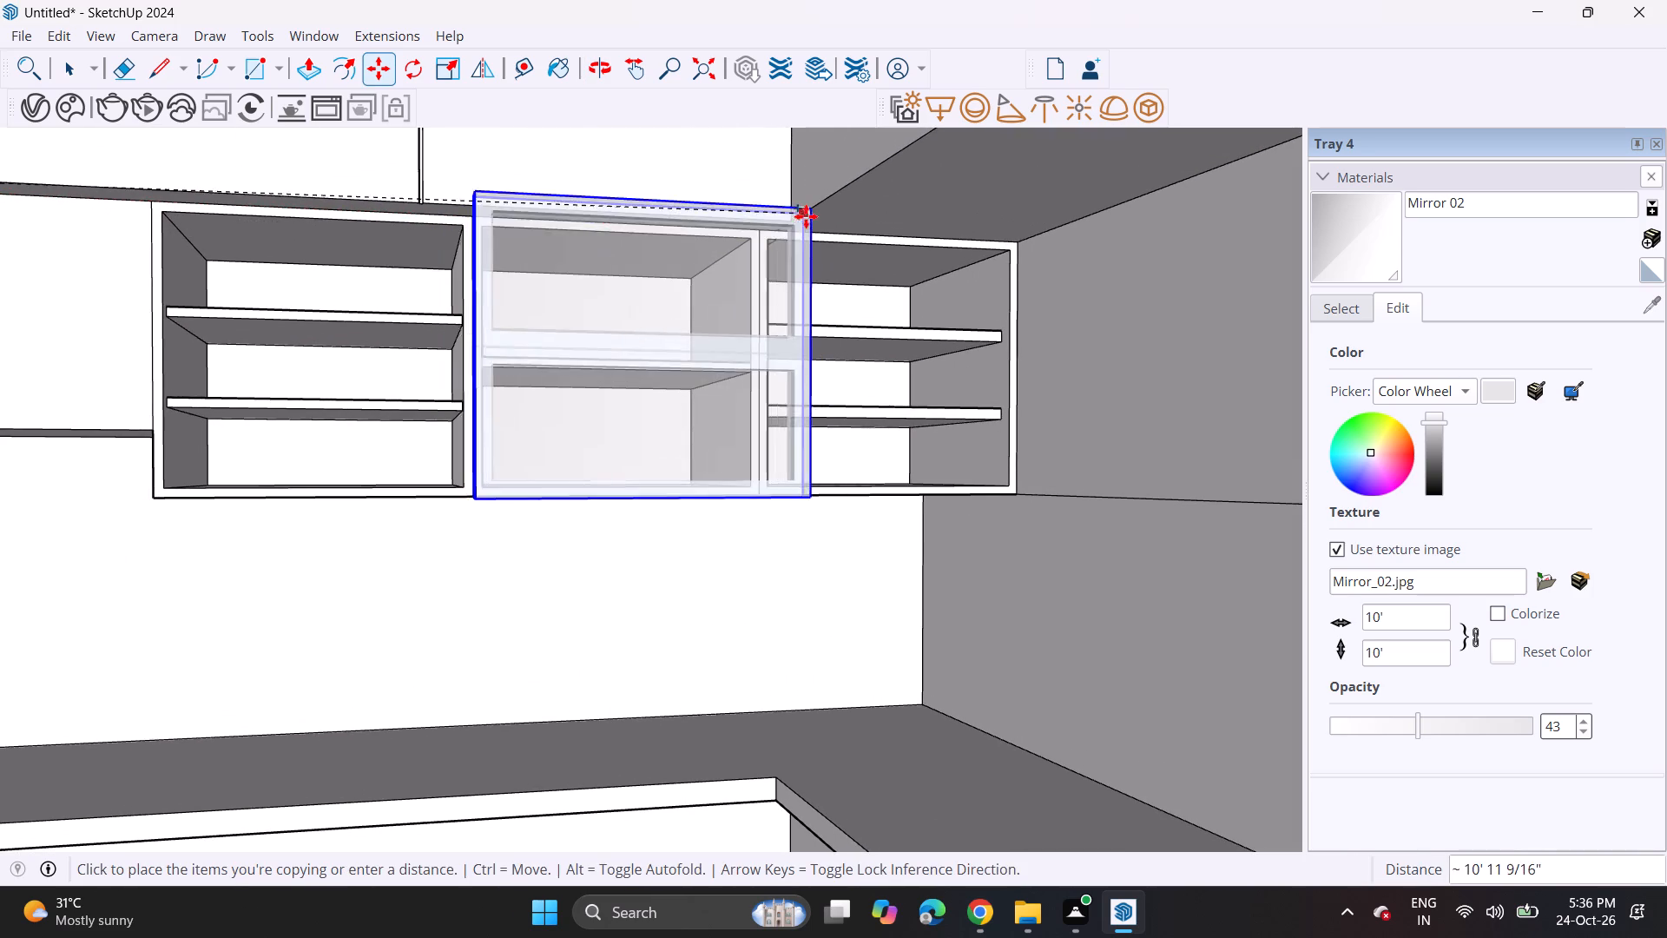
left_click(781, 212)
Shift the copied double glass front so its upper corner meets the corner of the middle shelf unit.
middle_click_drag(604, 229, 1015, 332)
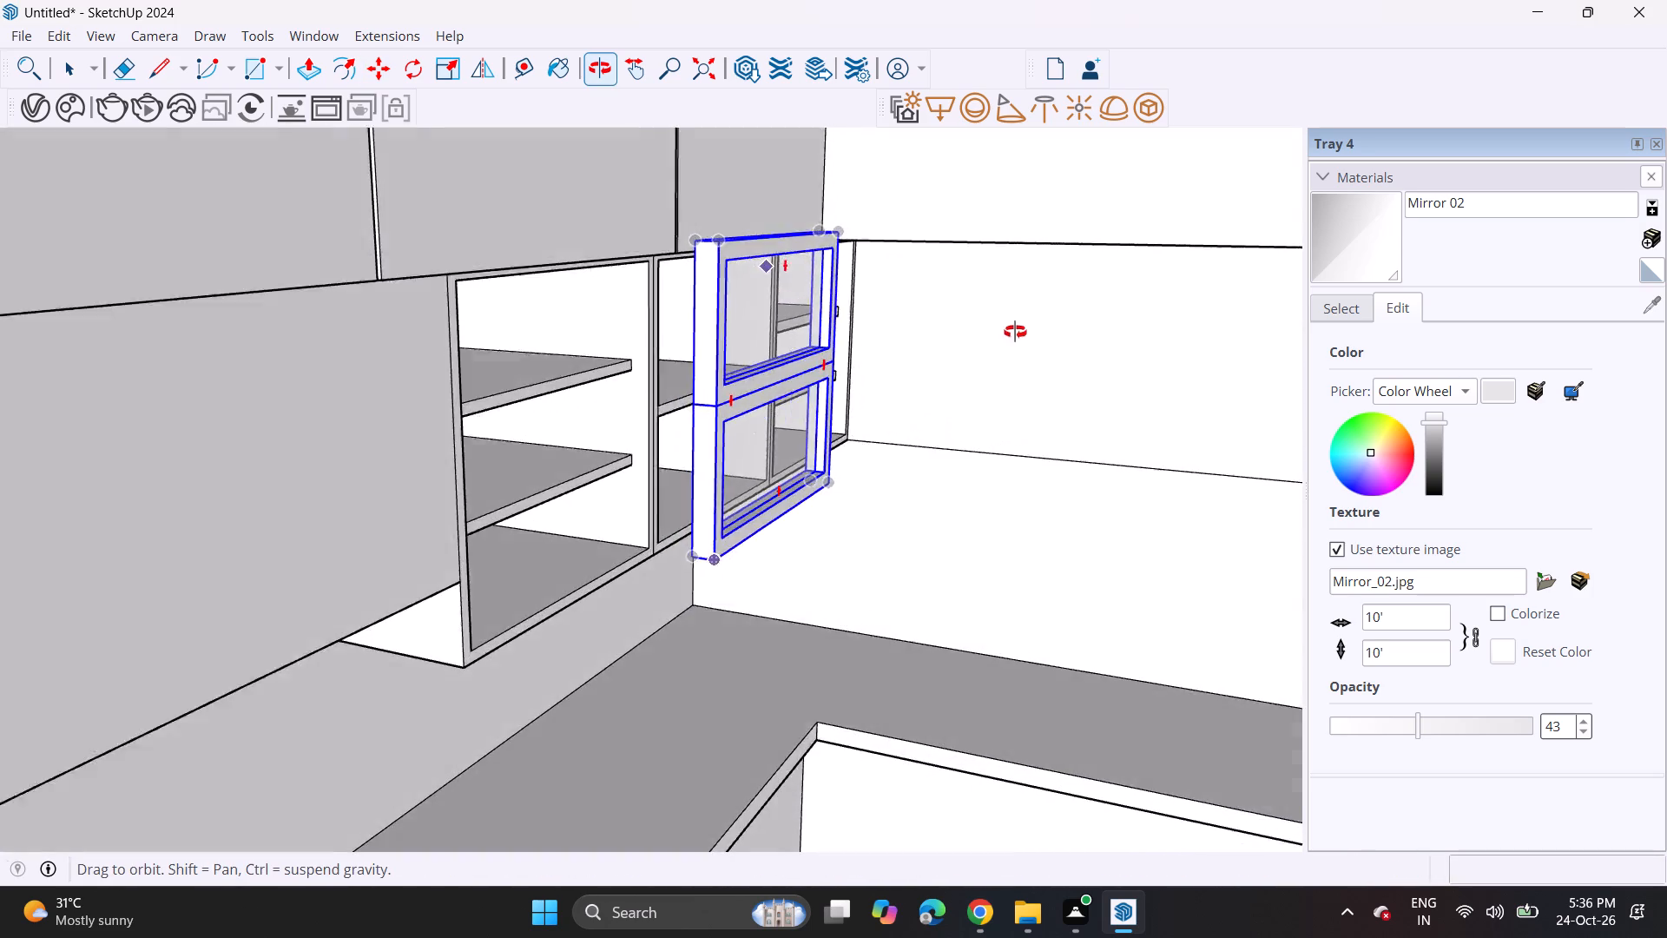
middle_click_drag(1015, 332, 1051, 278)
scroll(758, 206, "up", 5)
left_click(703, 210)
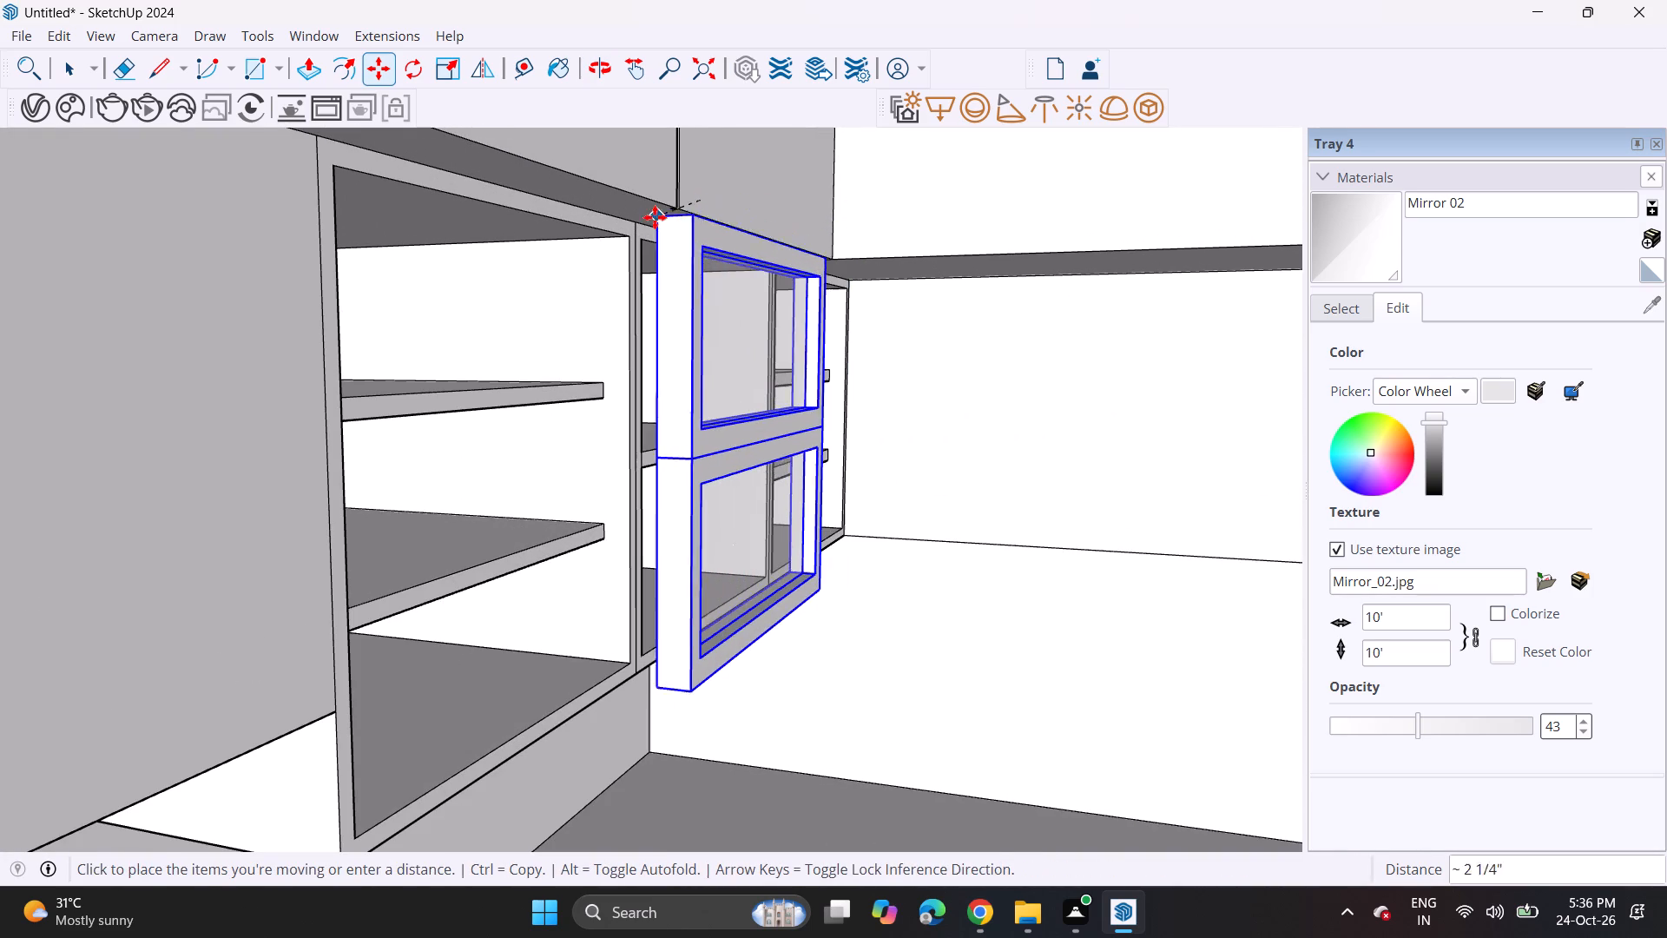
left_click(641, 224)
Examine how both double glass fronts sit on the shelf units within the whole kitchen.
middle_click_drag(747, 340, 272, 315)
scroll(266, 313, "down", 5)
scroll(266, 313, "up", 2)
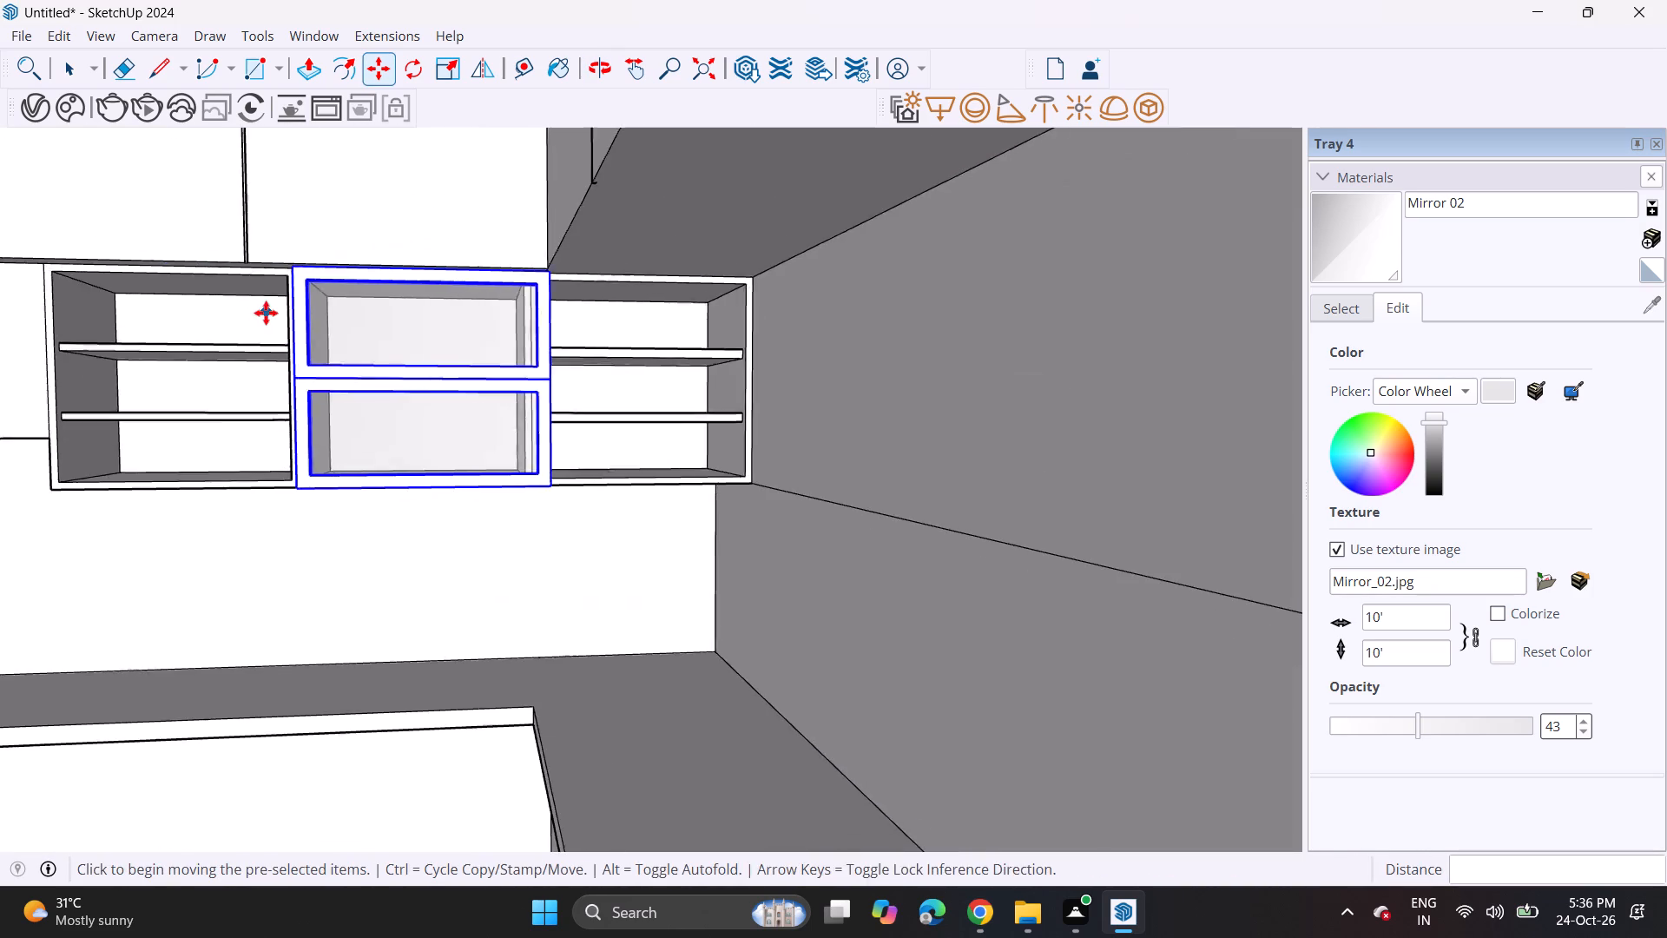
scroll(266, 313, "down", 5)
scroll(313, 366, "down", 1, "shift")
middle_click_drag(320, 368, 857, 433, "shift")
scroll(826, 433, "down", 5)
key("space")
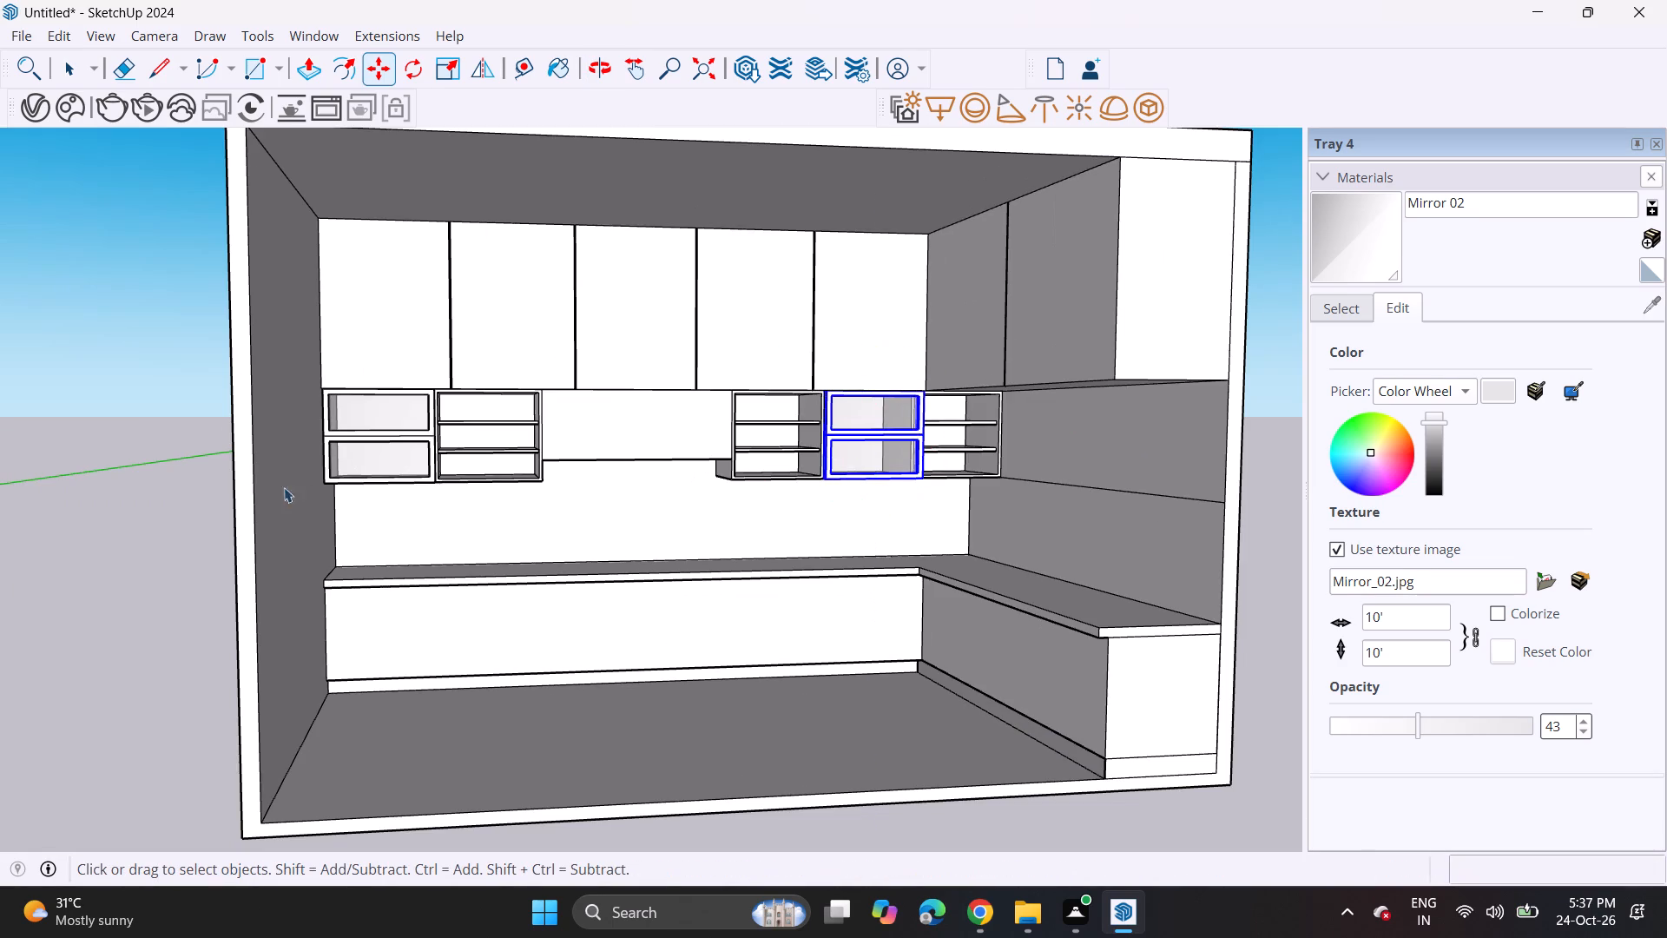
left_click(204, 499)
middle_click_drag(703, 532, 631, 516)
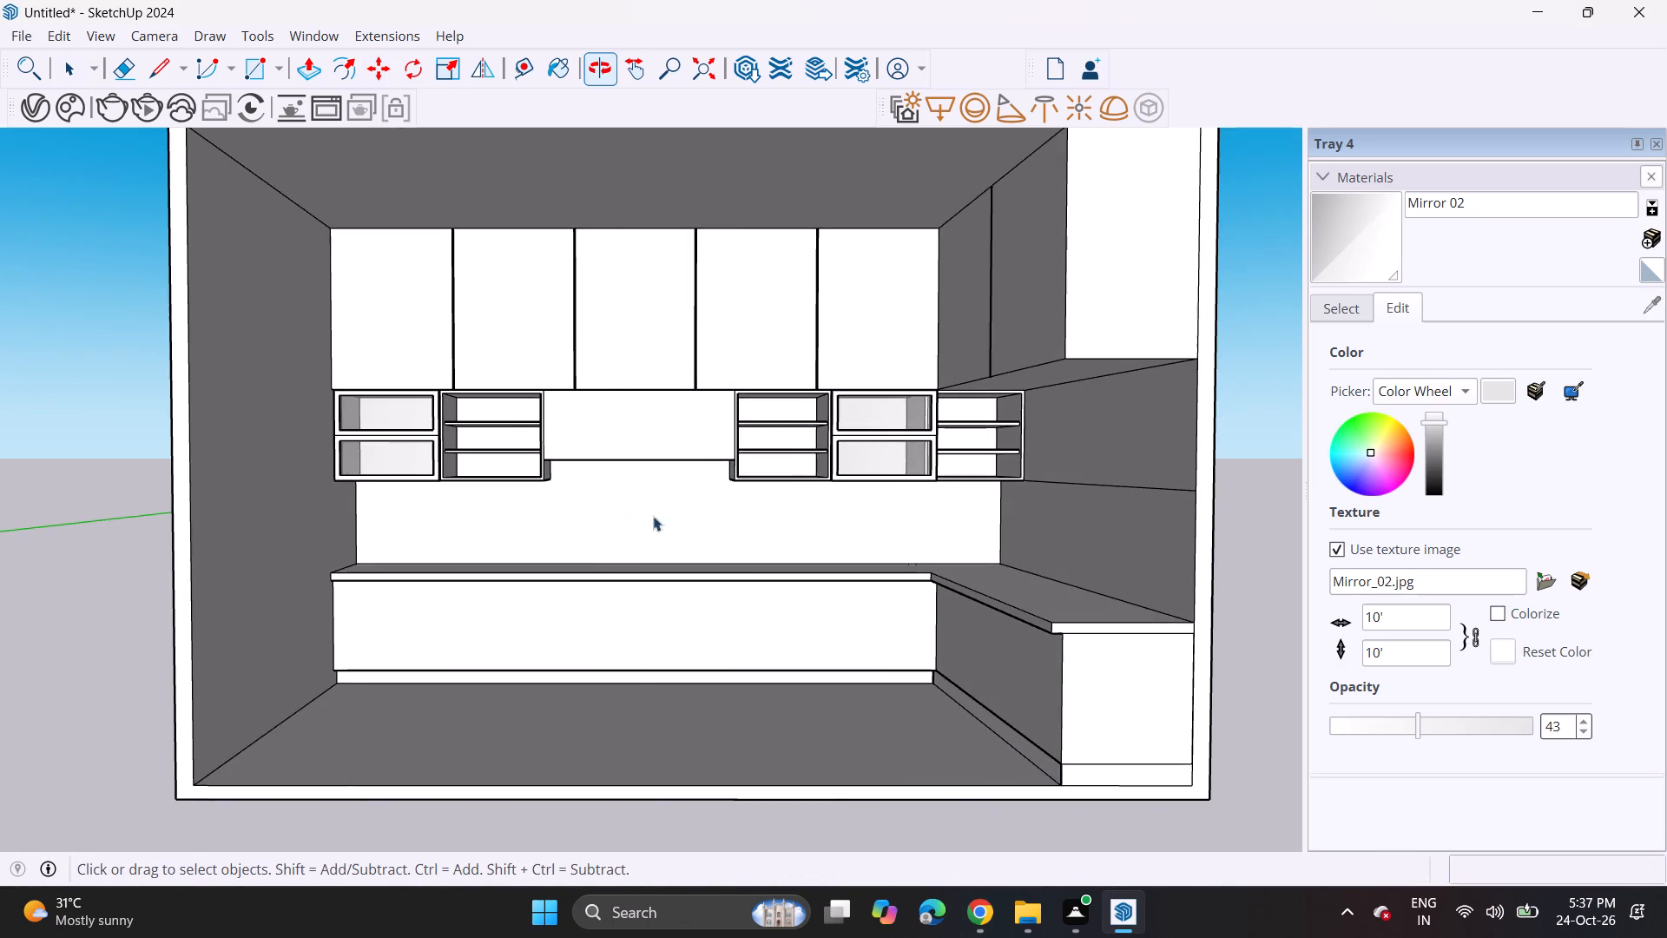
Narrow the copied double glass front with Scale to 0.86 along the red axis, from its edge nearest the corner.
scroll(1018, 390, "up", 11)
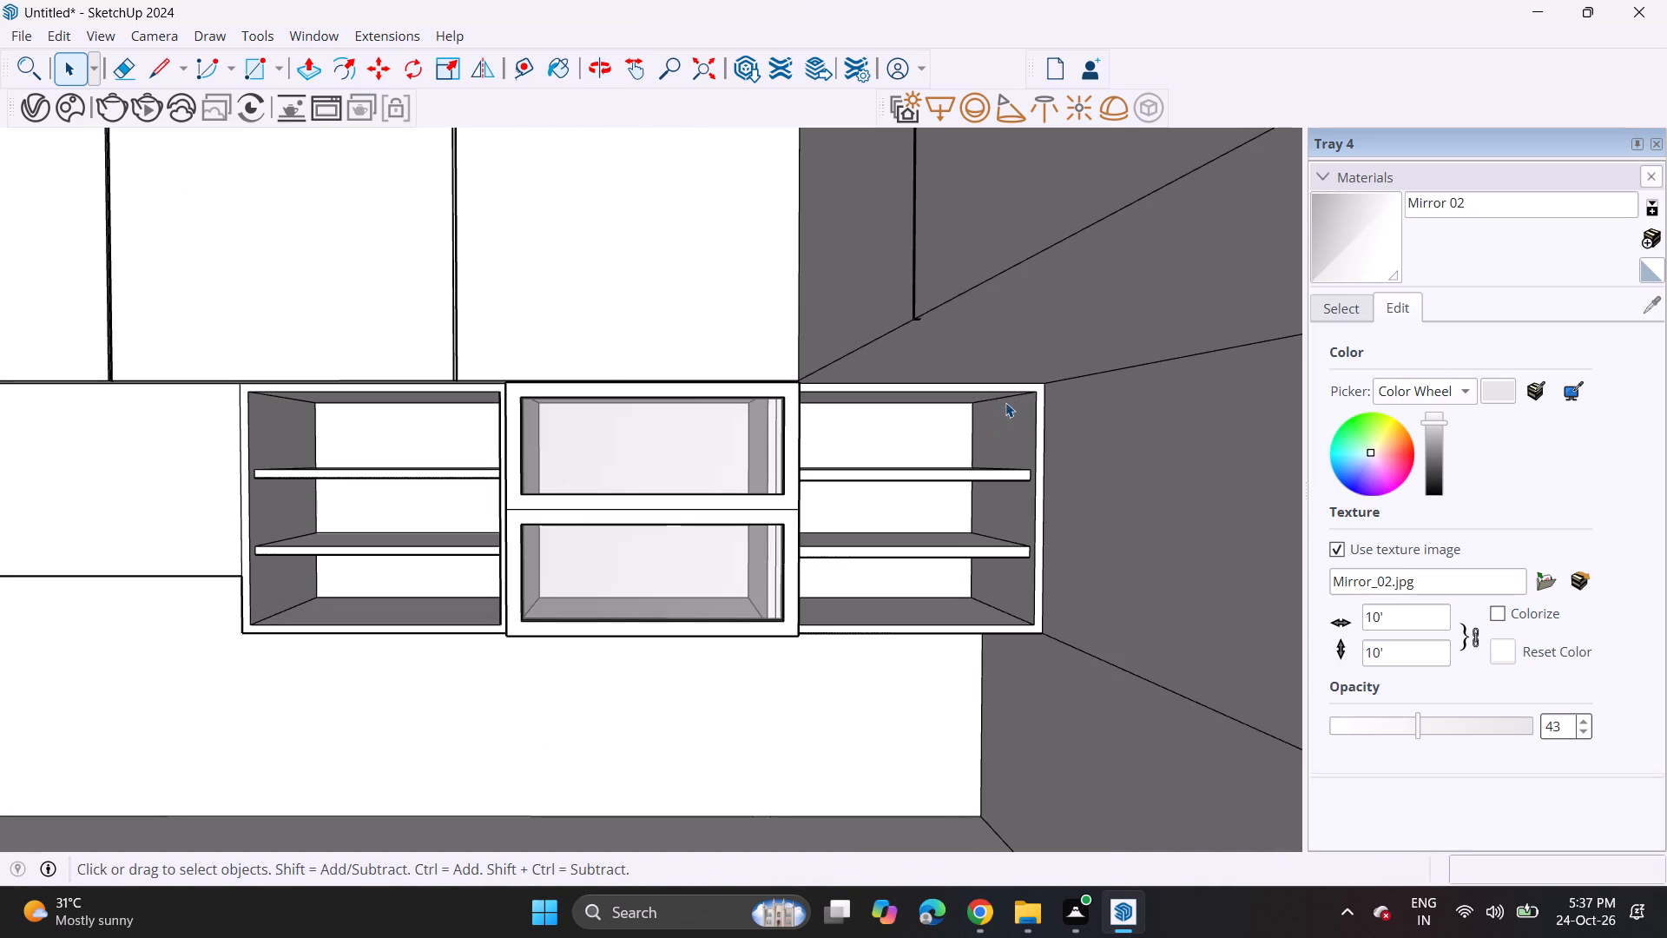
middle_click_drag(1034, 447, 995, 374)
scroll(1021, 424, "up", 1, "shift")
scroll(995, 374, "up", 5)
middle_click_drag(1003, 370, 1061, 382)
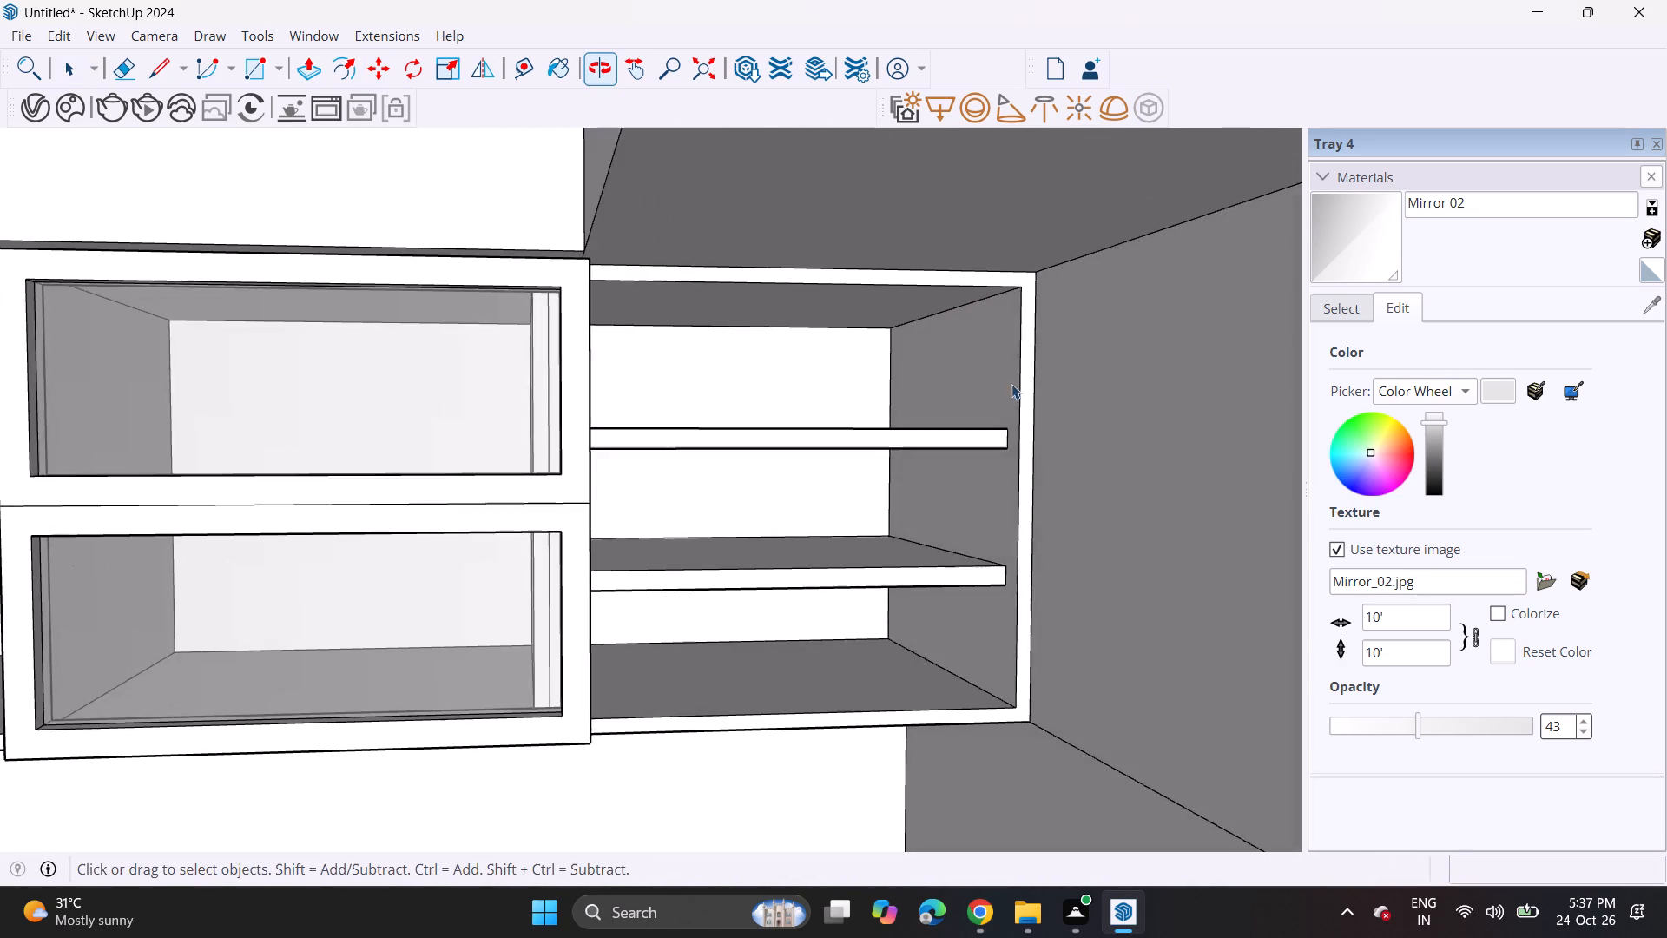
scroll(883, 380, "down", 5)
scroll(873, 378, "up", 1)
middle_click_drag(783, 397, 958, 429)
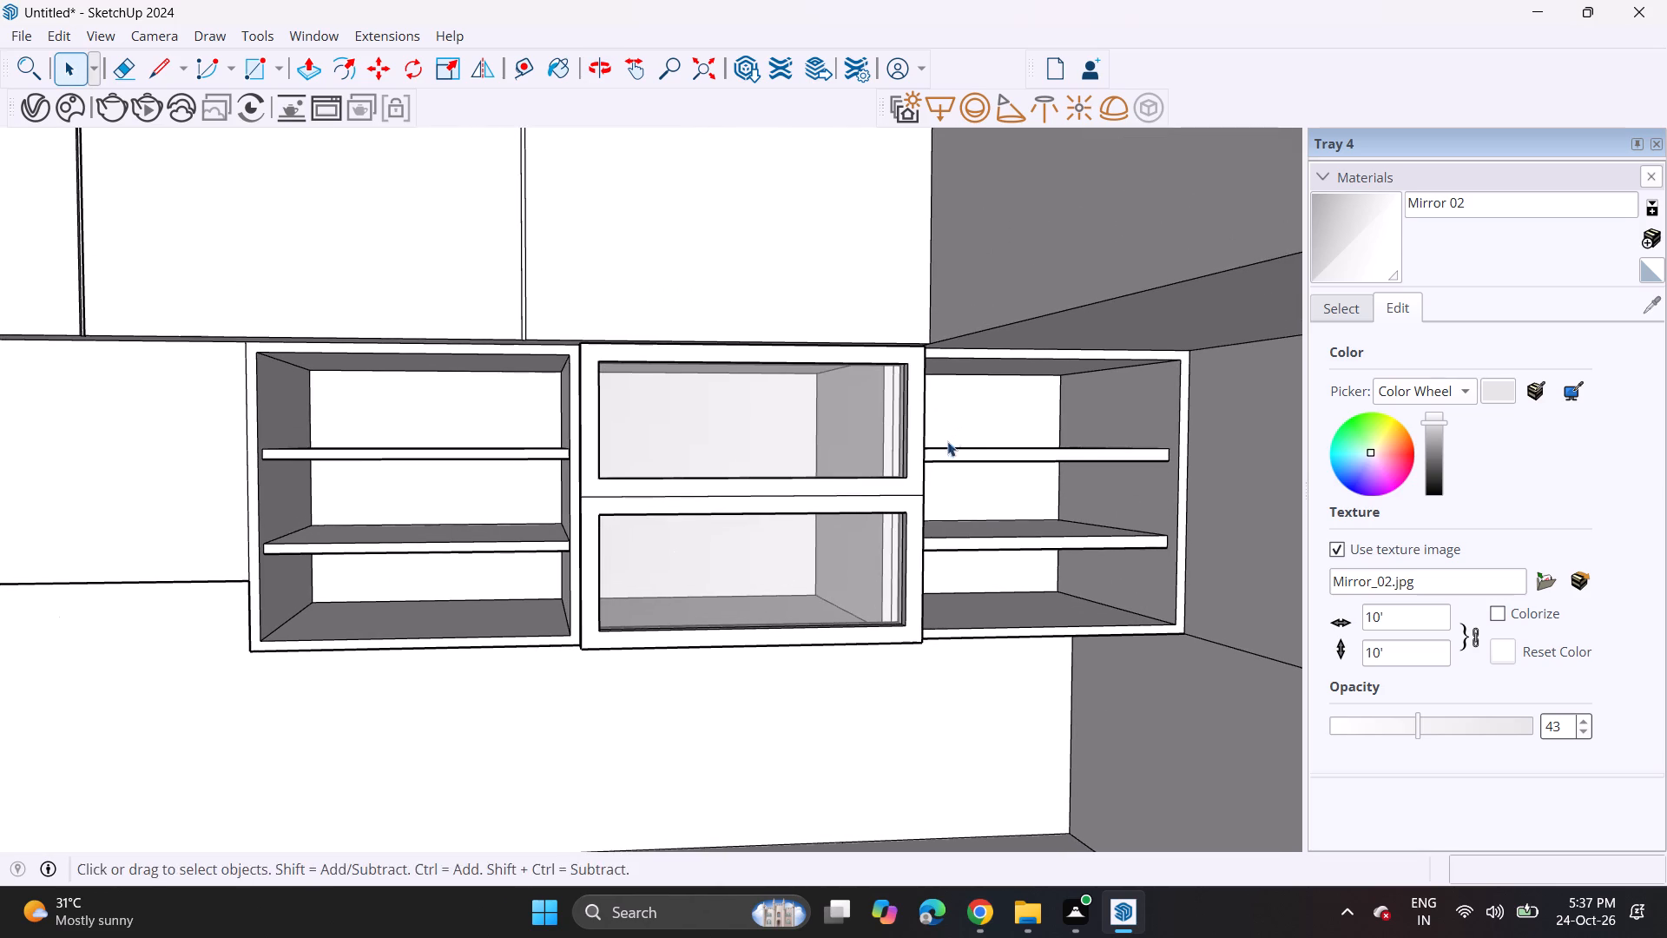
middle_click_drag(931, 452, 676, 453)
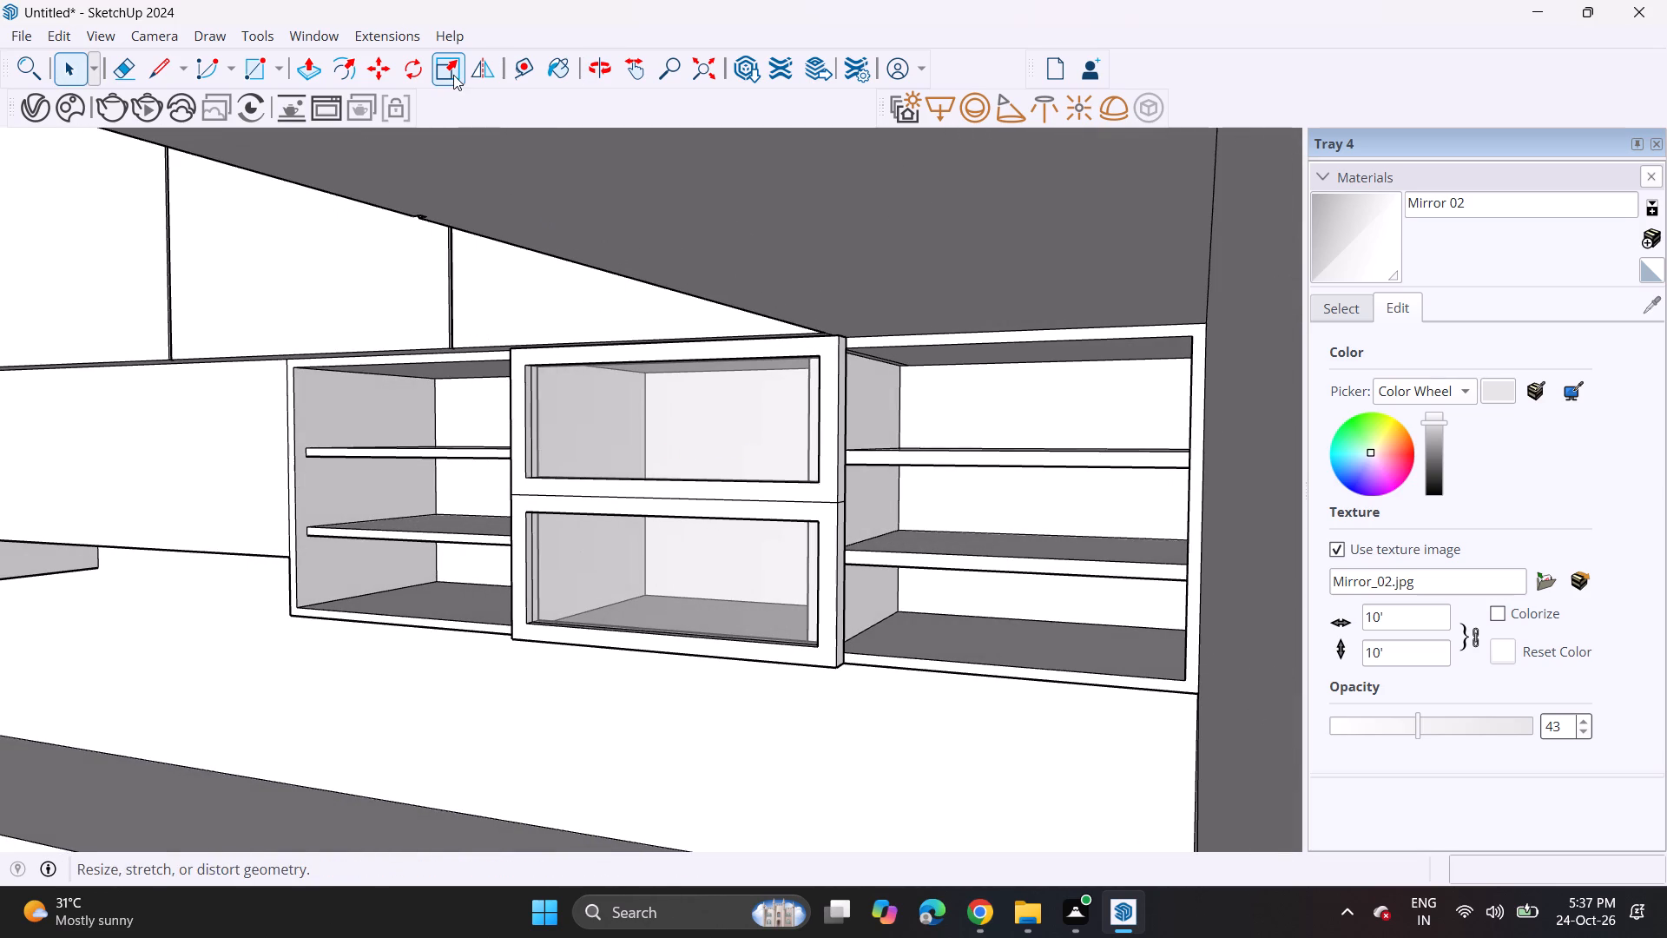
left_click(453, 75)
left_click(773, 501)
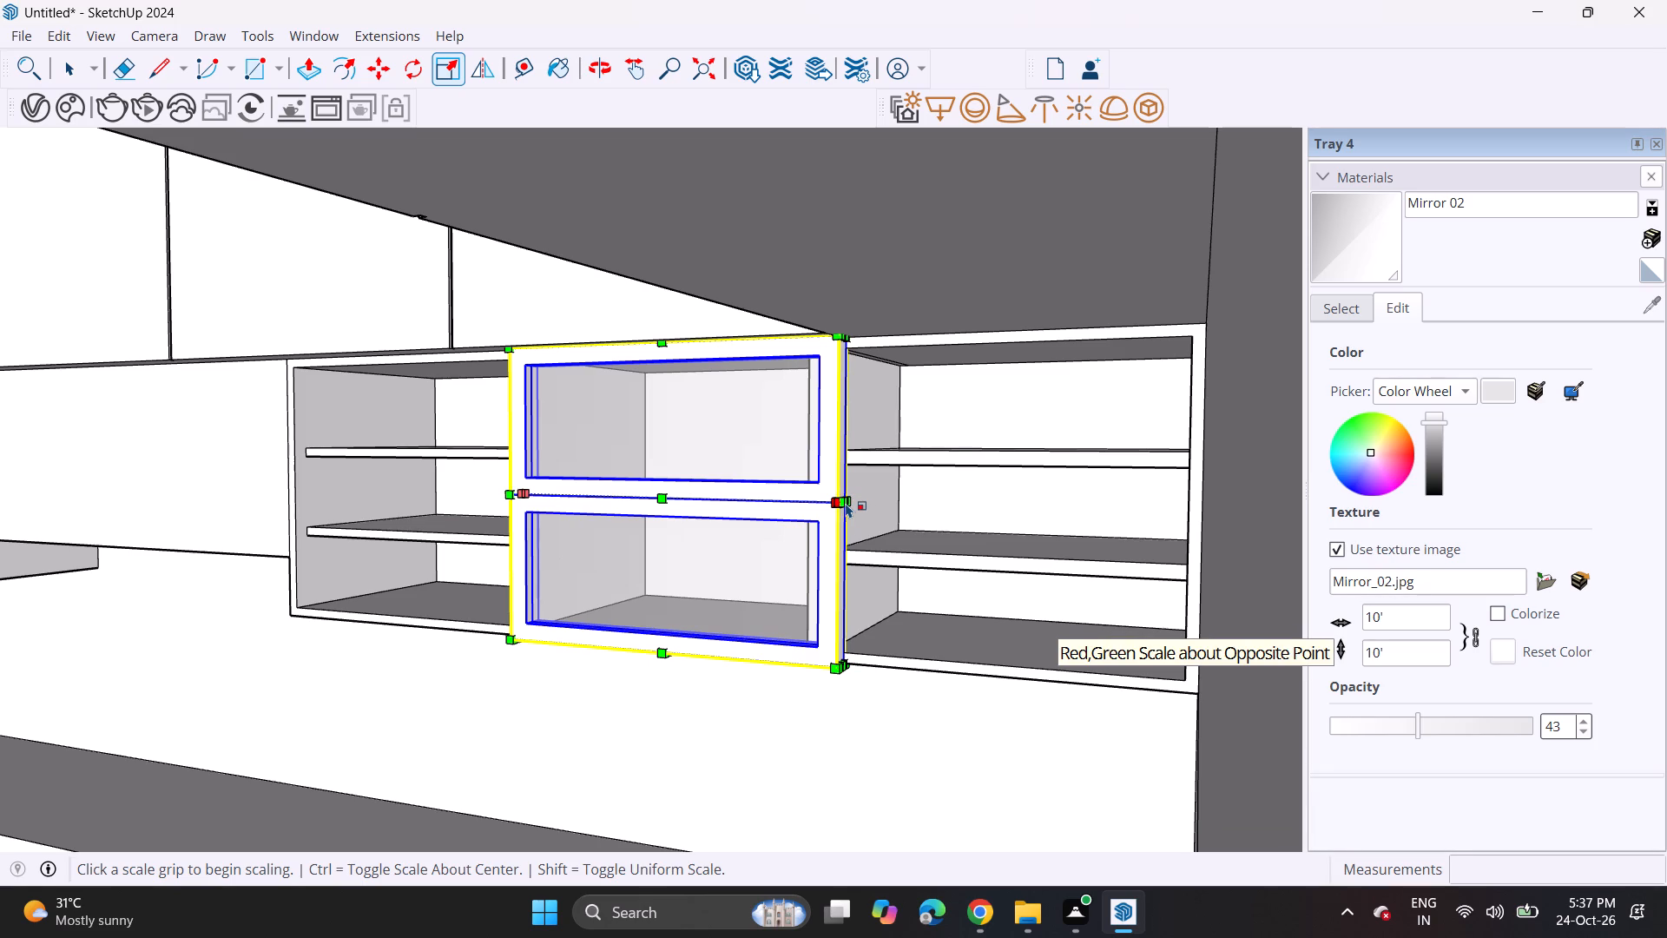
left_click(850, 503)
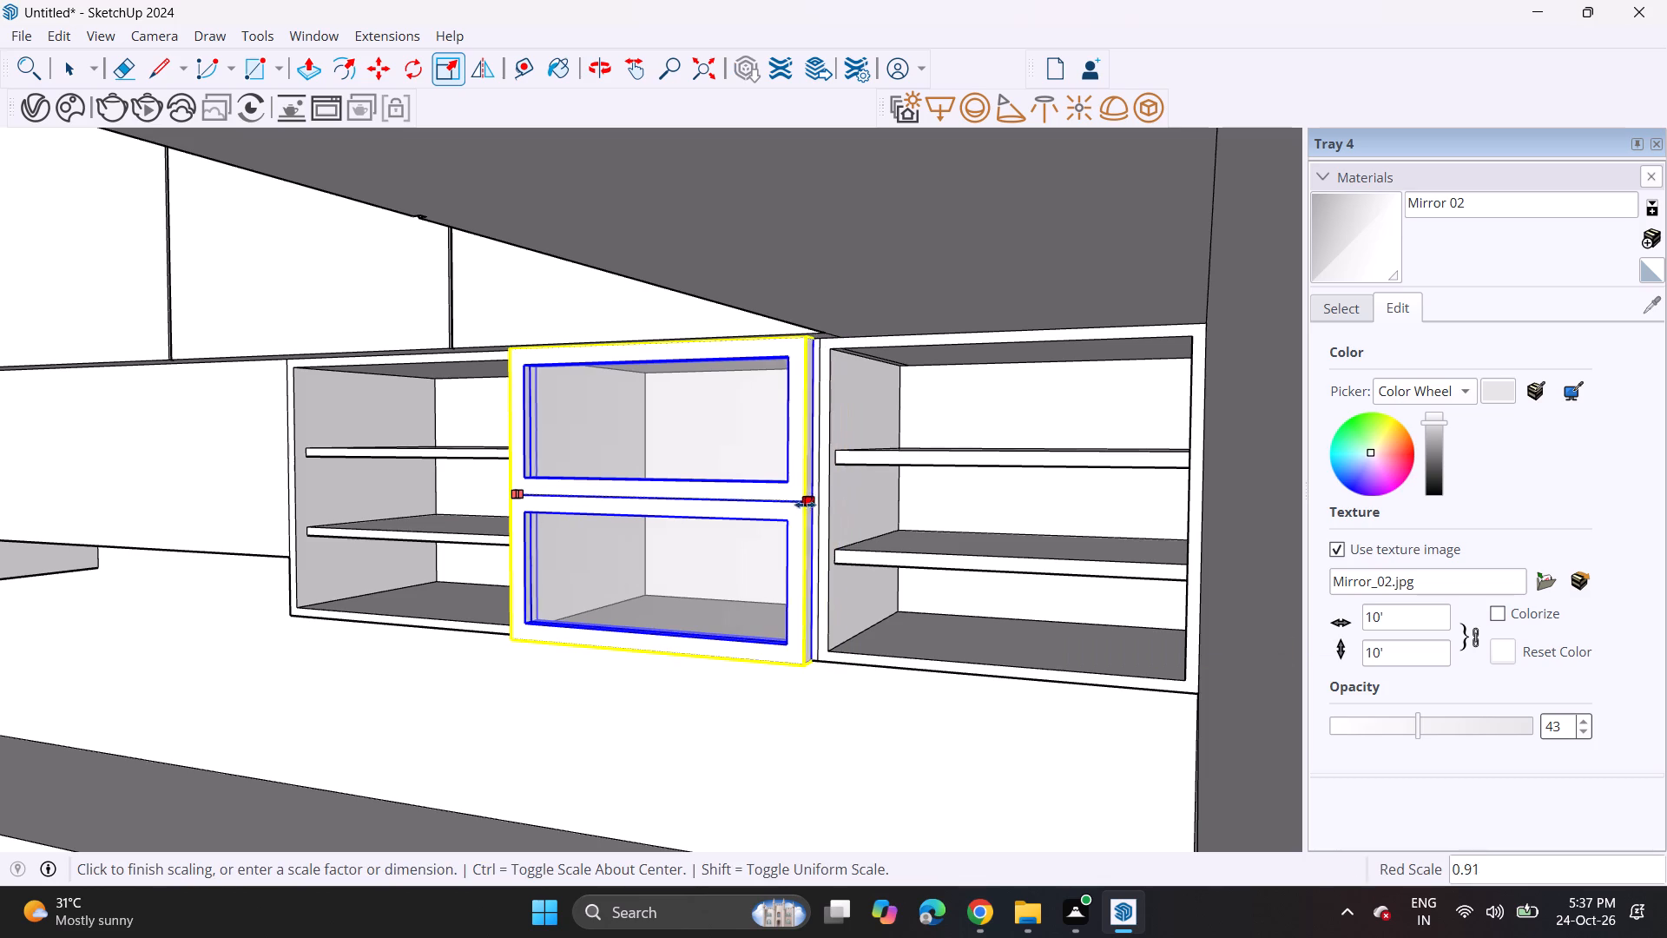
left_click(788, 368)
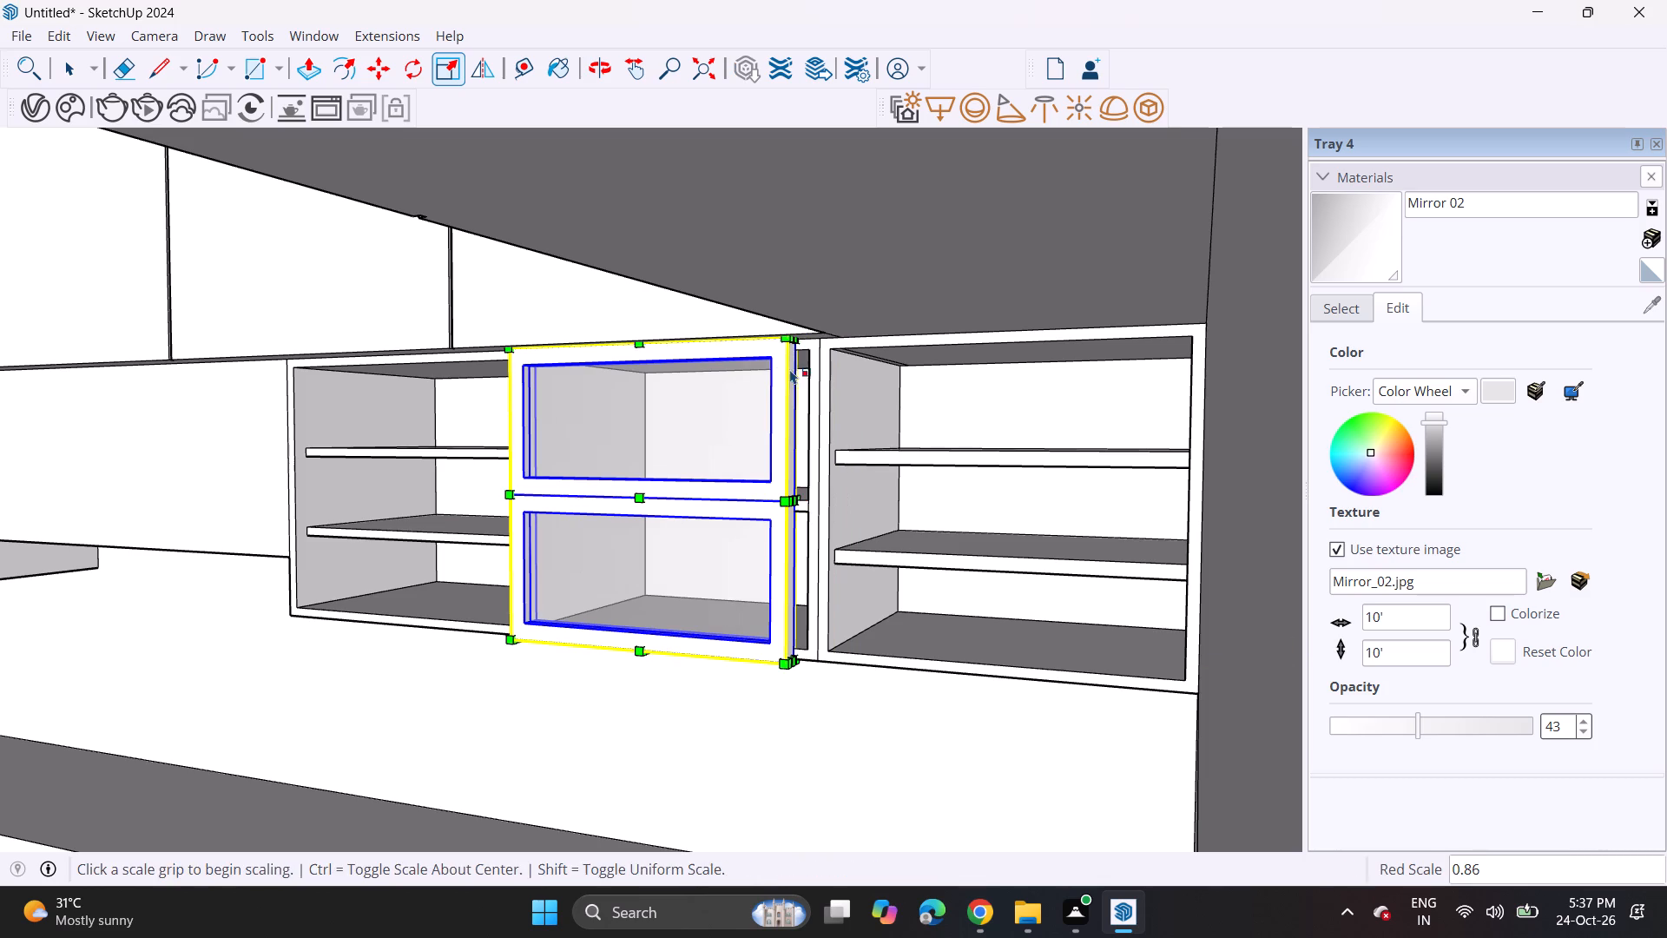
Stretch the same edge of the copied front back outward along the red axis to meet the next shelf unit.
middle_click_drag(829, 418, 826, 439)
middle_click_drag(834, 433, 915, 411)
scroll(915, 411, "up", 1)
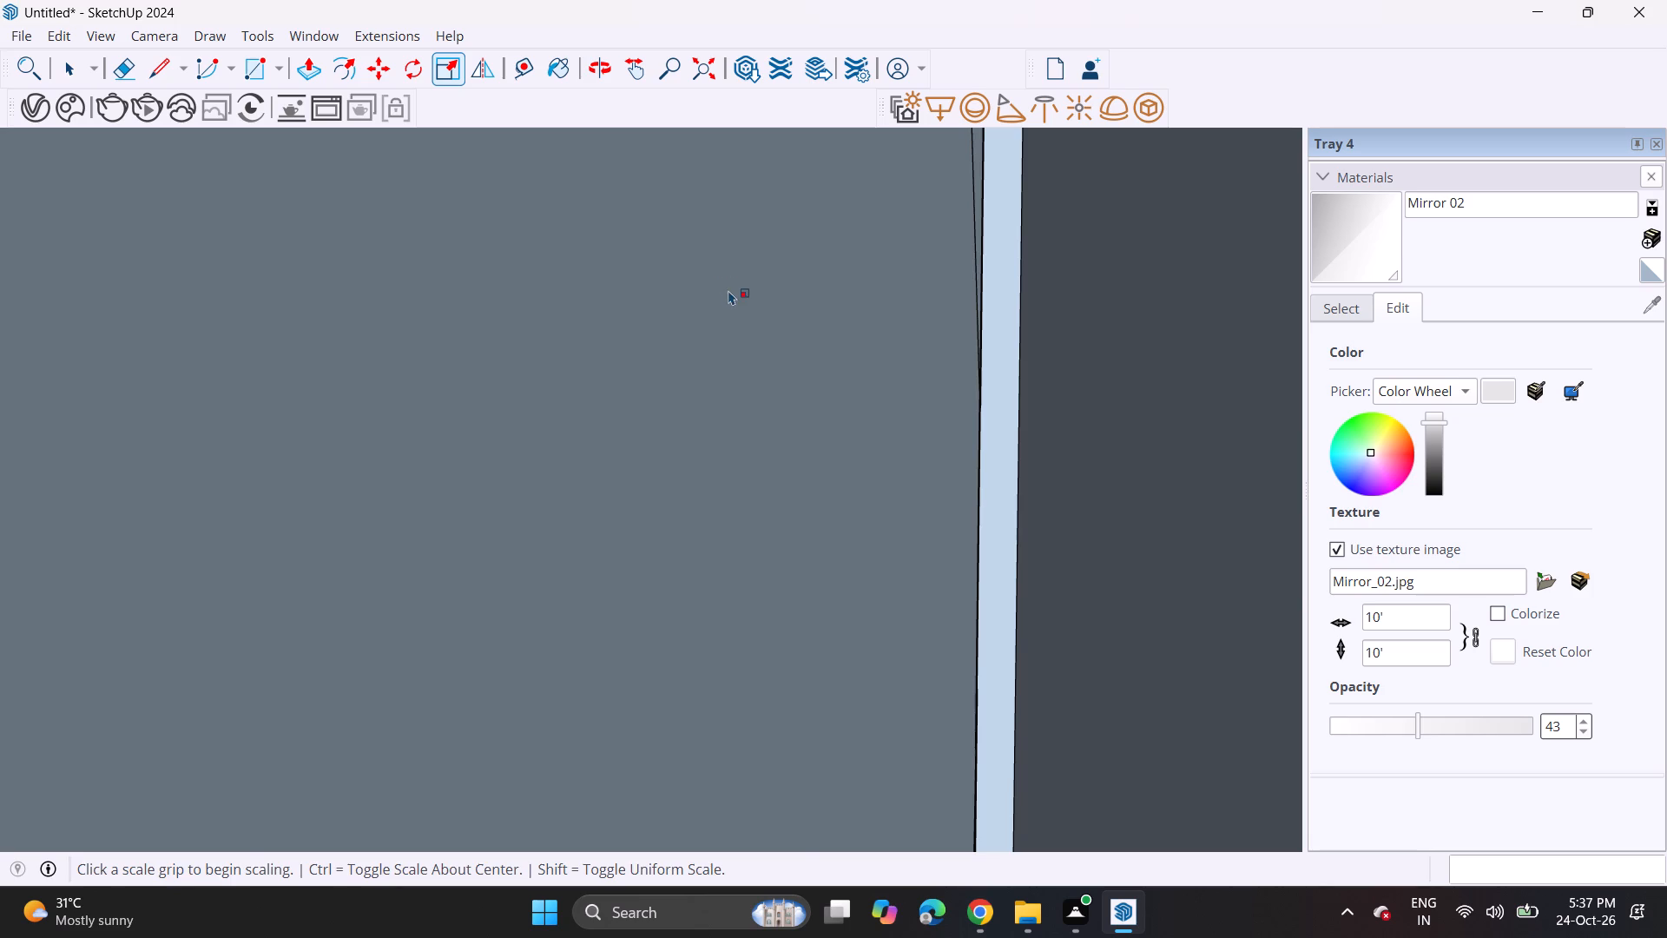
middle_click_drag(728, 290, 1119, 261, "shift")
middle_click_drag(638, 511, 731, 415, "shift")
middle_click_drag(705, 463, 711, 468)
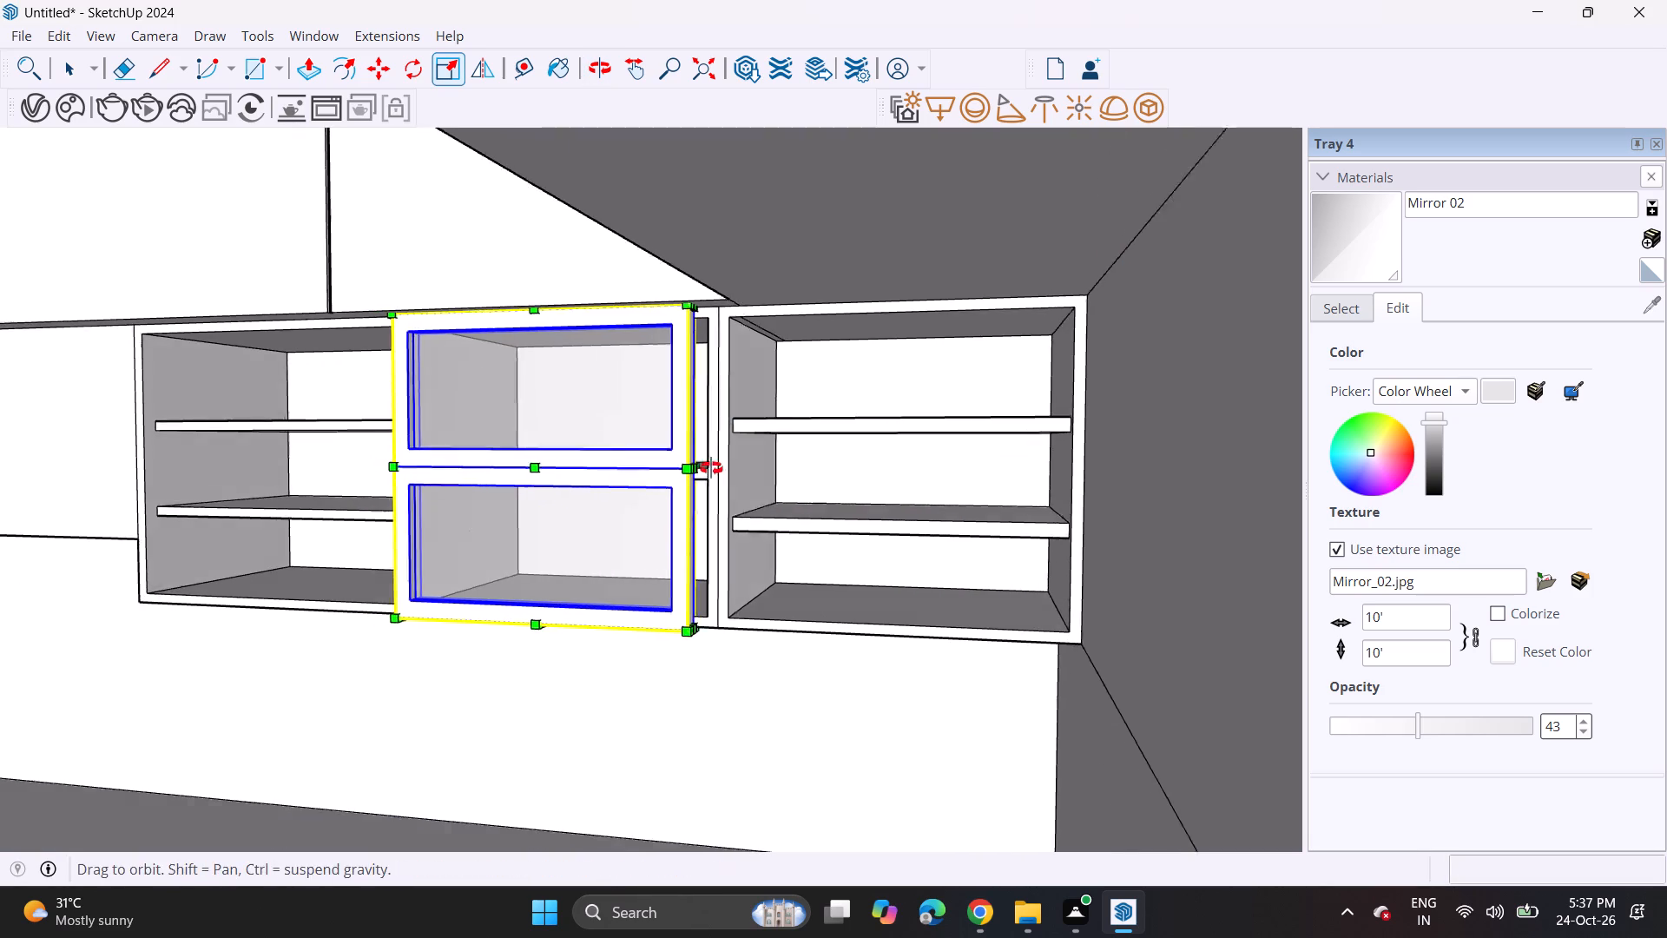
middle_click_drag(711, 468, 706, 485)
scroll(702, 486, "down", 1)
scroll(700, 486, "up", 3)
left_click(694, 471)
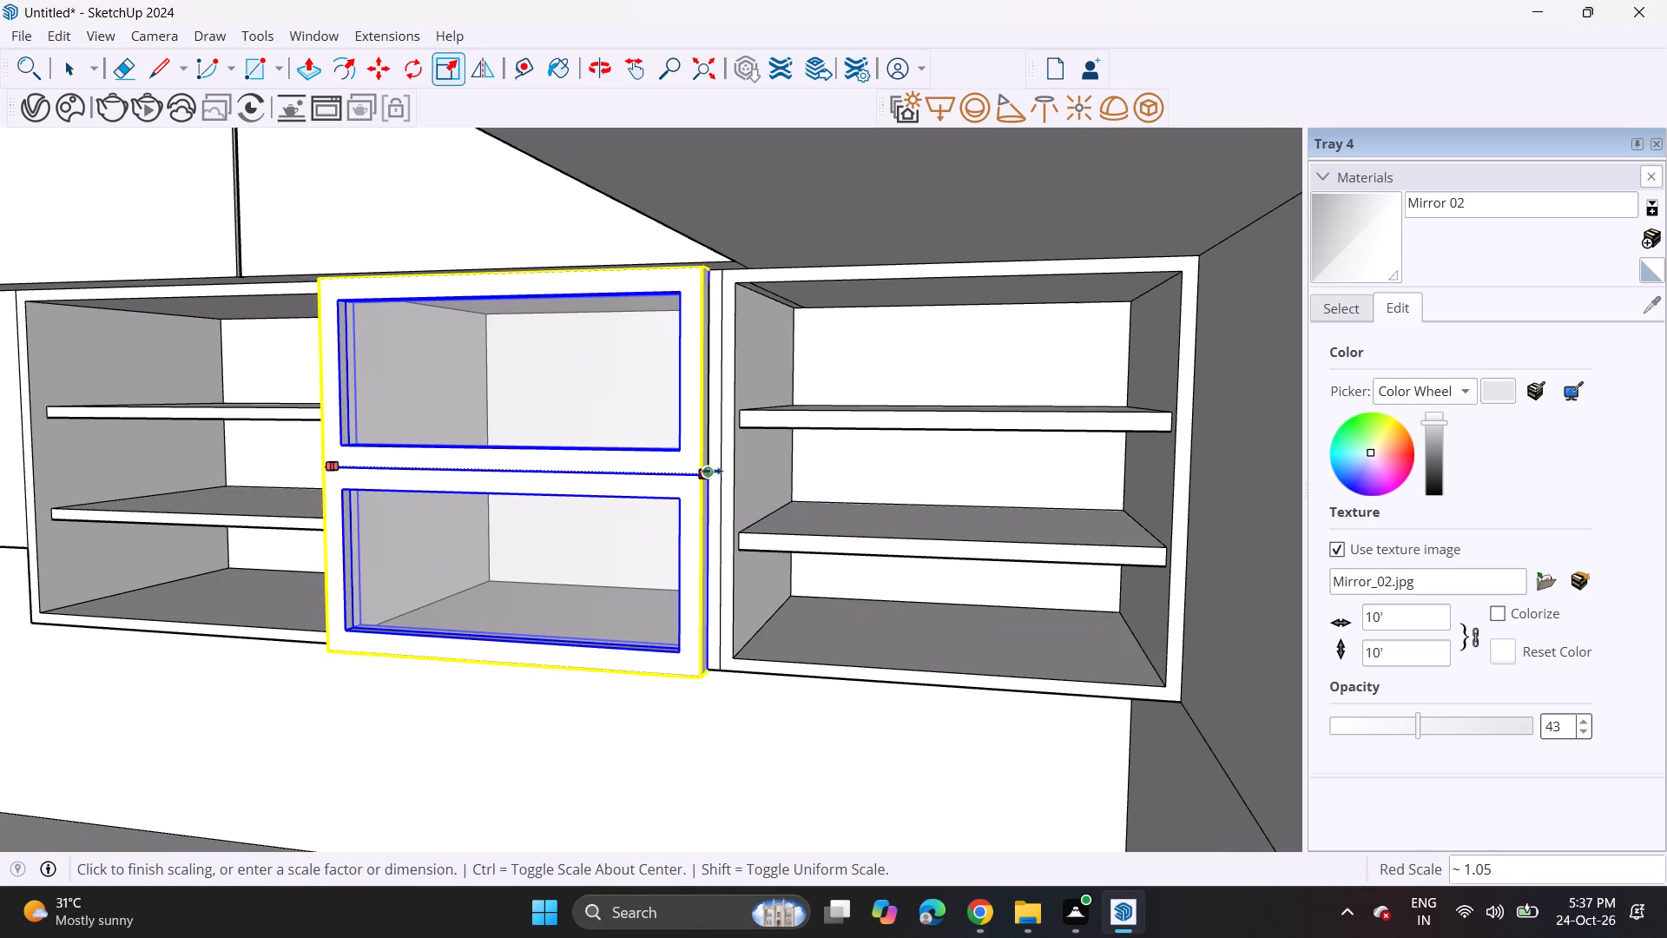
left_click(718, 474)
Scale the copied double glass front along the red axis to about 0.94, fitting its free edge against the neighbouring shelf unit.
middle_click_drag(659, 347, 1065, 343)
scroll(455, 499, "up", 5)
left_click(530, 466)
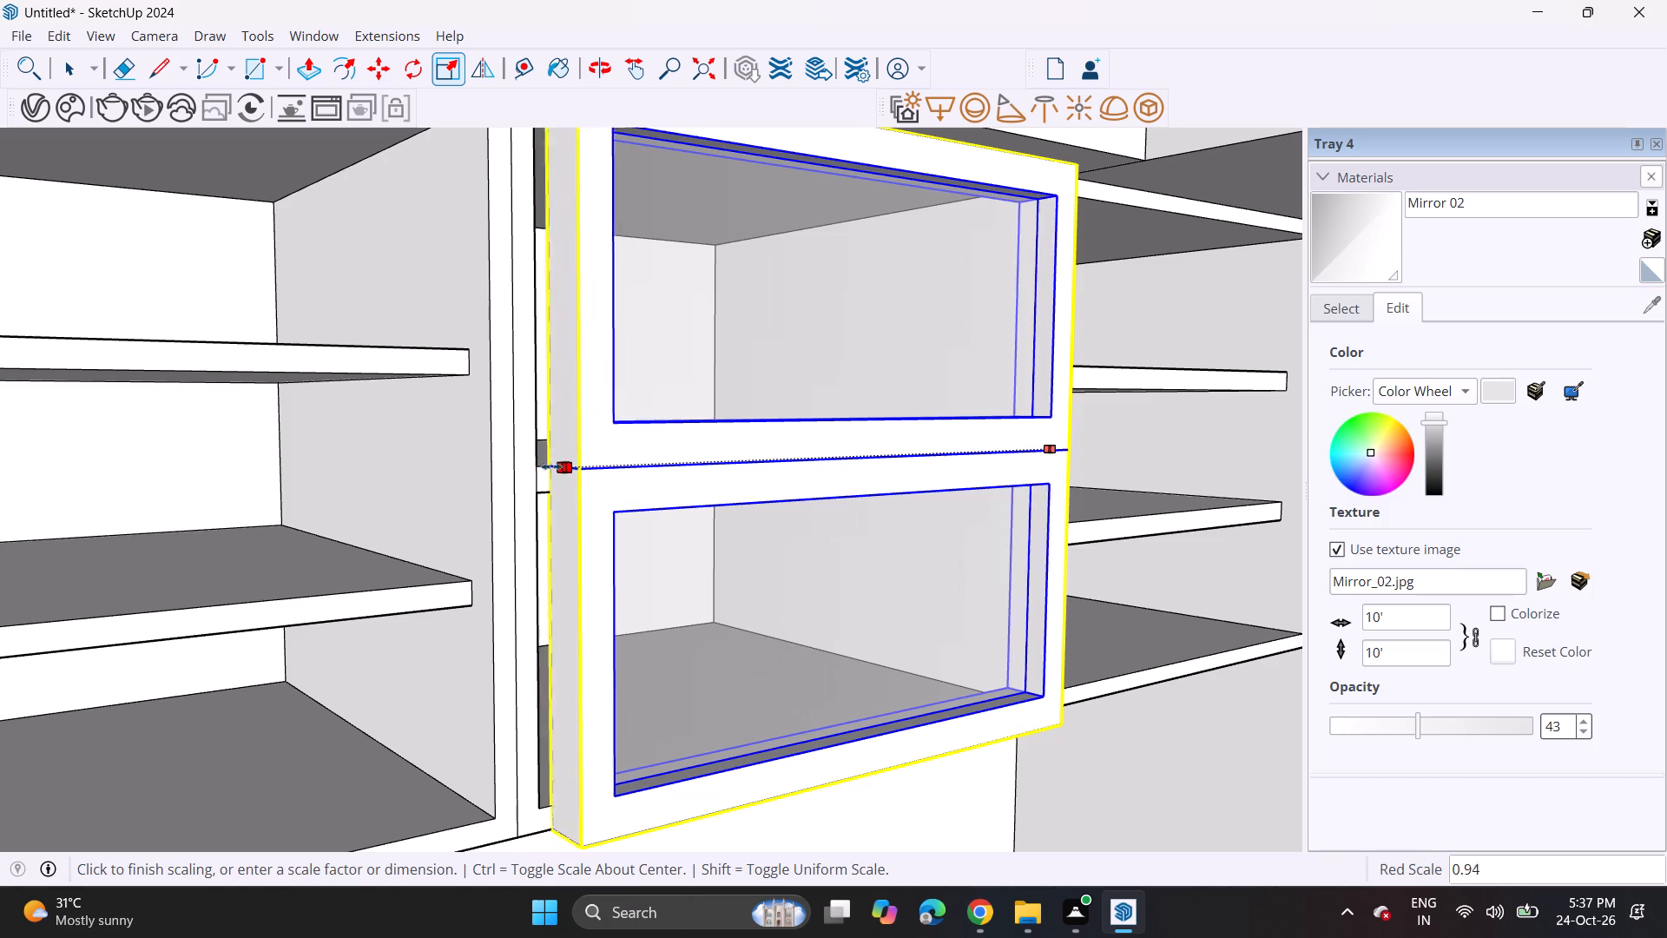
left_click(528, 442)
Copy the front frame face of the uncovered end shelf unit about 11' 1 5/8" along the red axis, outside the kitchen.
middle_click_drag(703, 432, 491, 376)
scroll(462, 376, "down", 3)
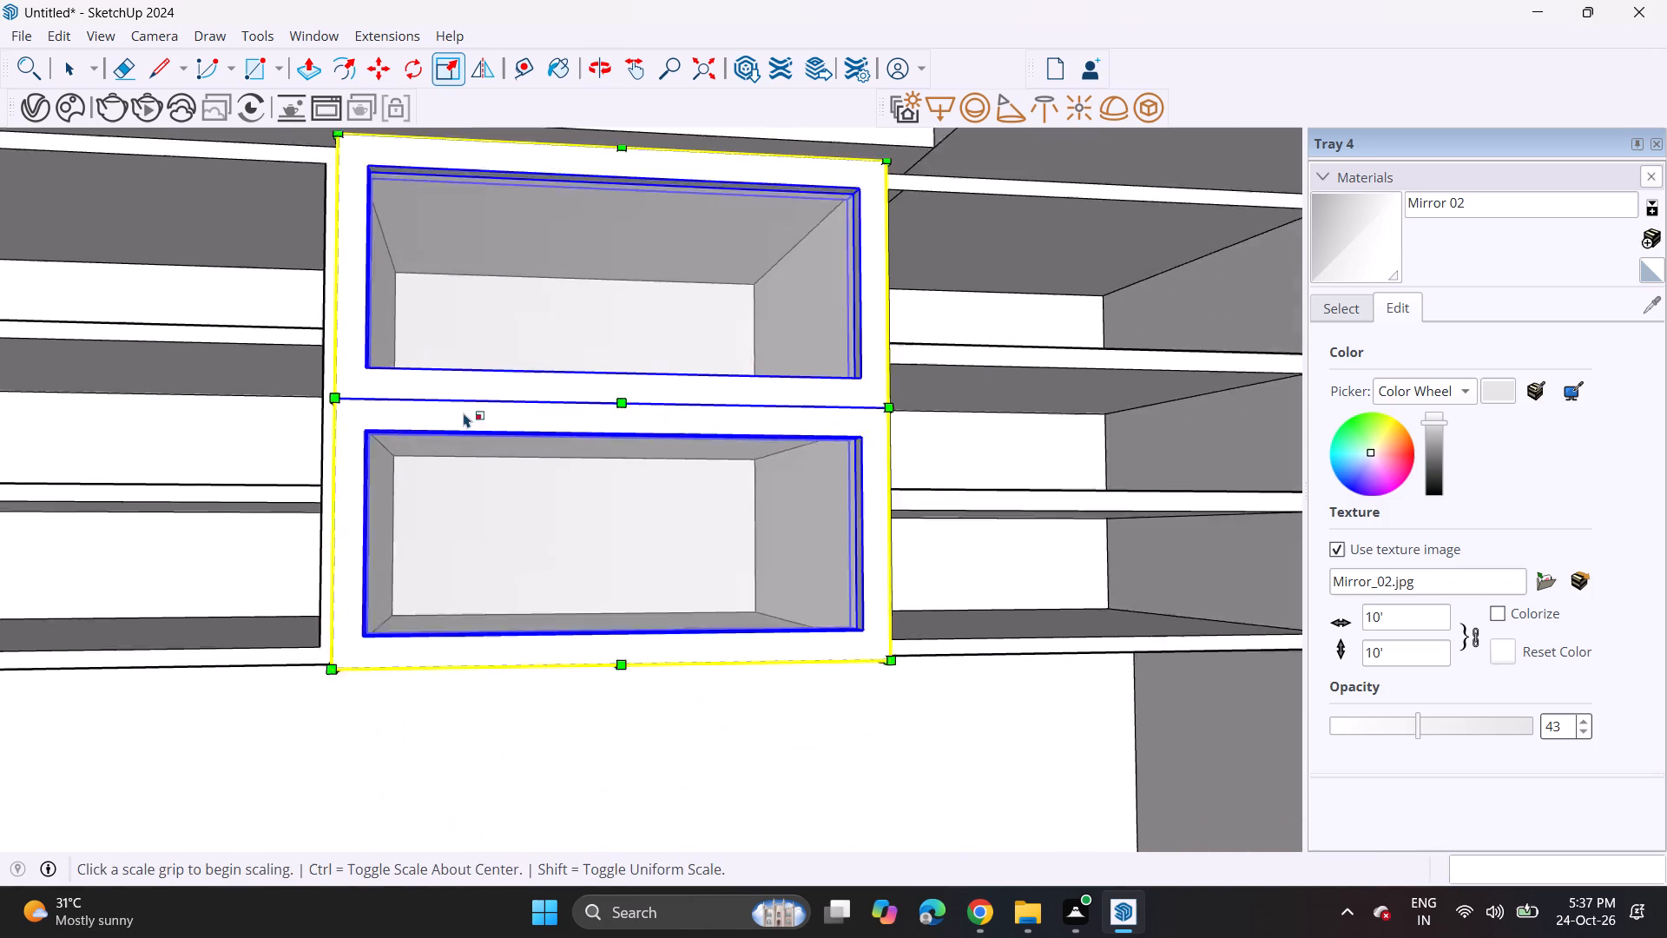
scroll(464, 413, "down", 2)
middle_click_drag(707, 418, 517, 395, "shift")
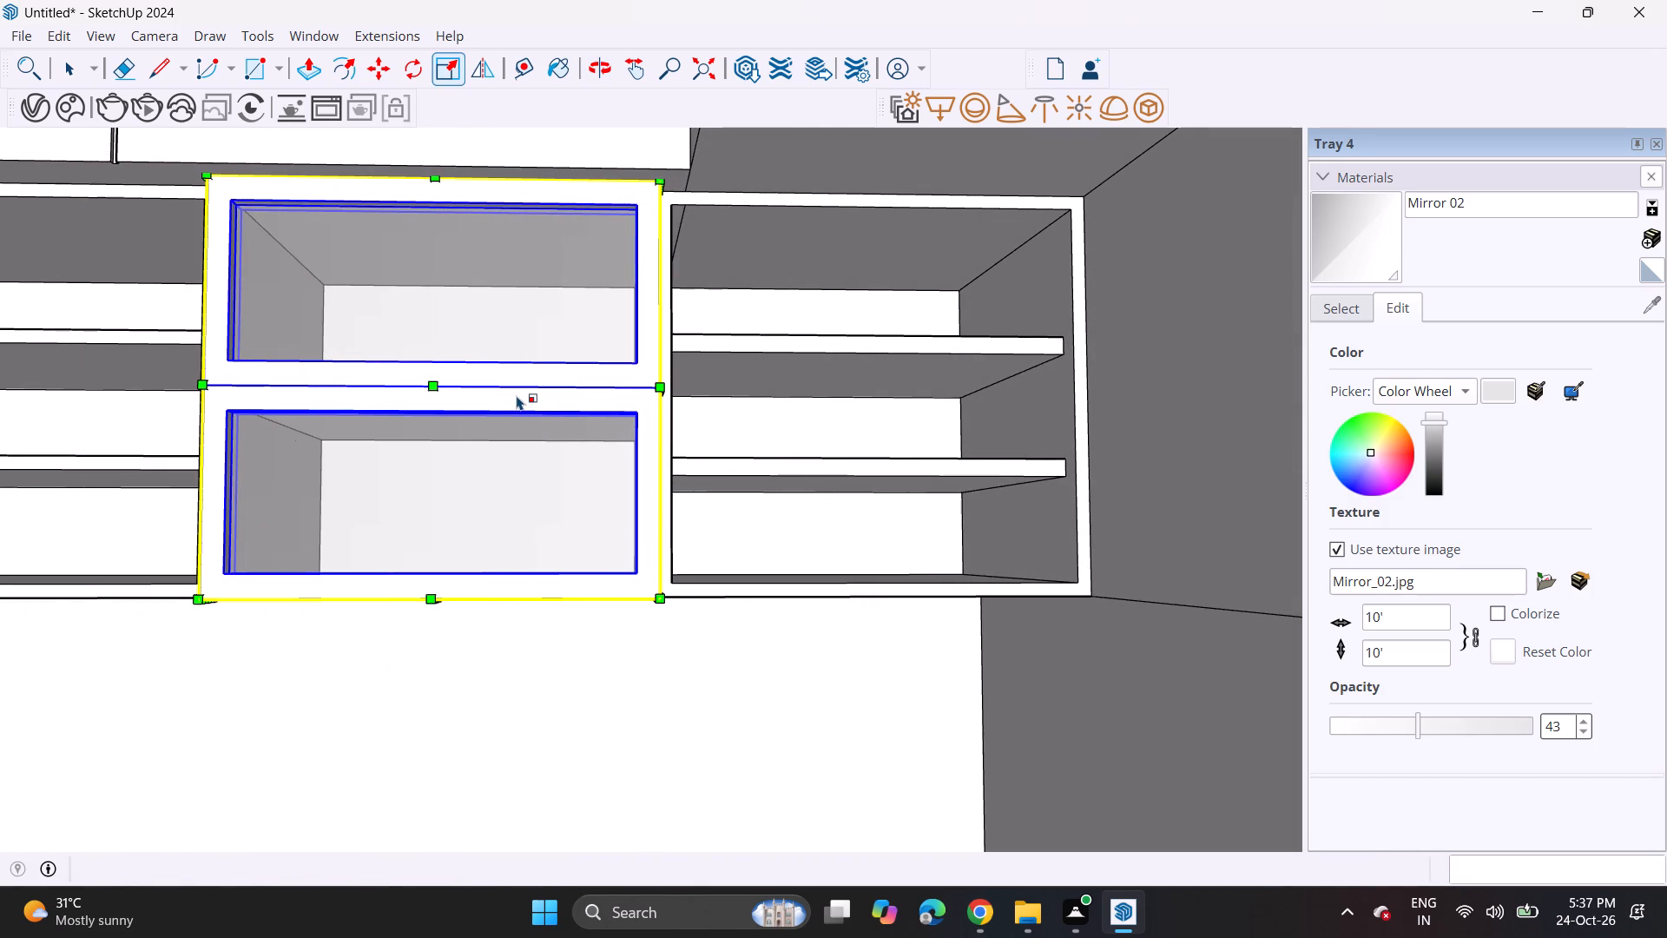
middle_click_drag(823, 328, 744, 378)
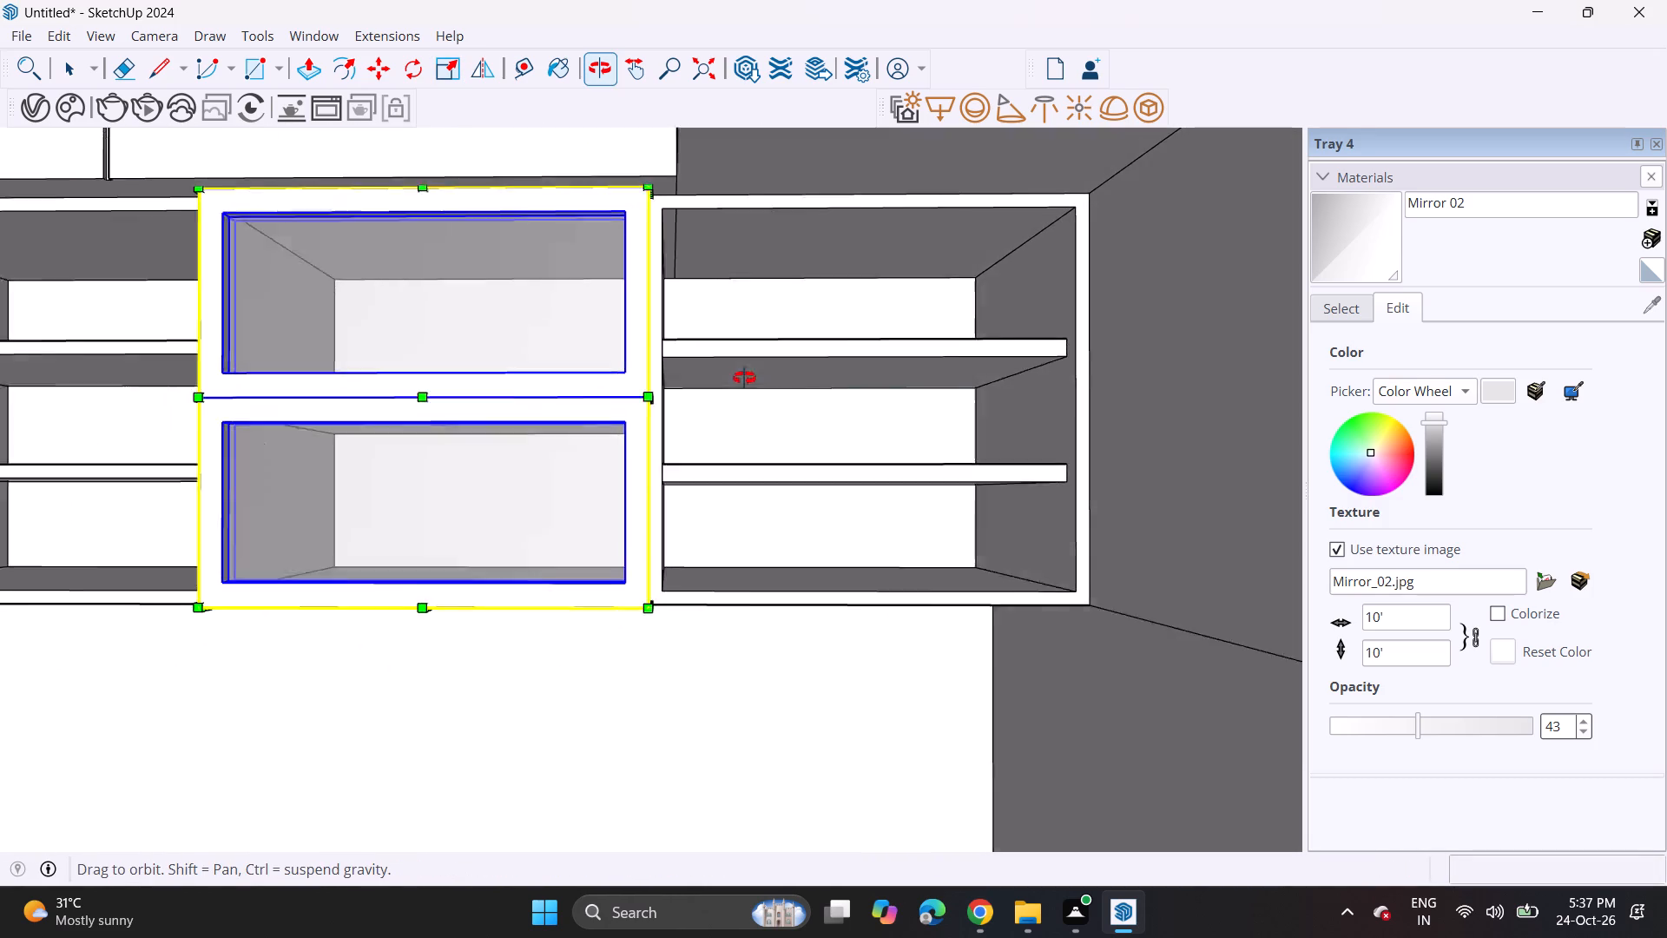
middle_click_drag(744, 378, 742, 380)
key("space")
left_click(633, 371)
double_click(633, 371)
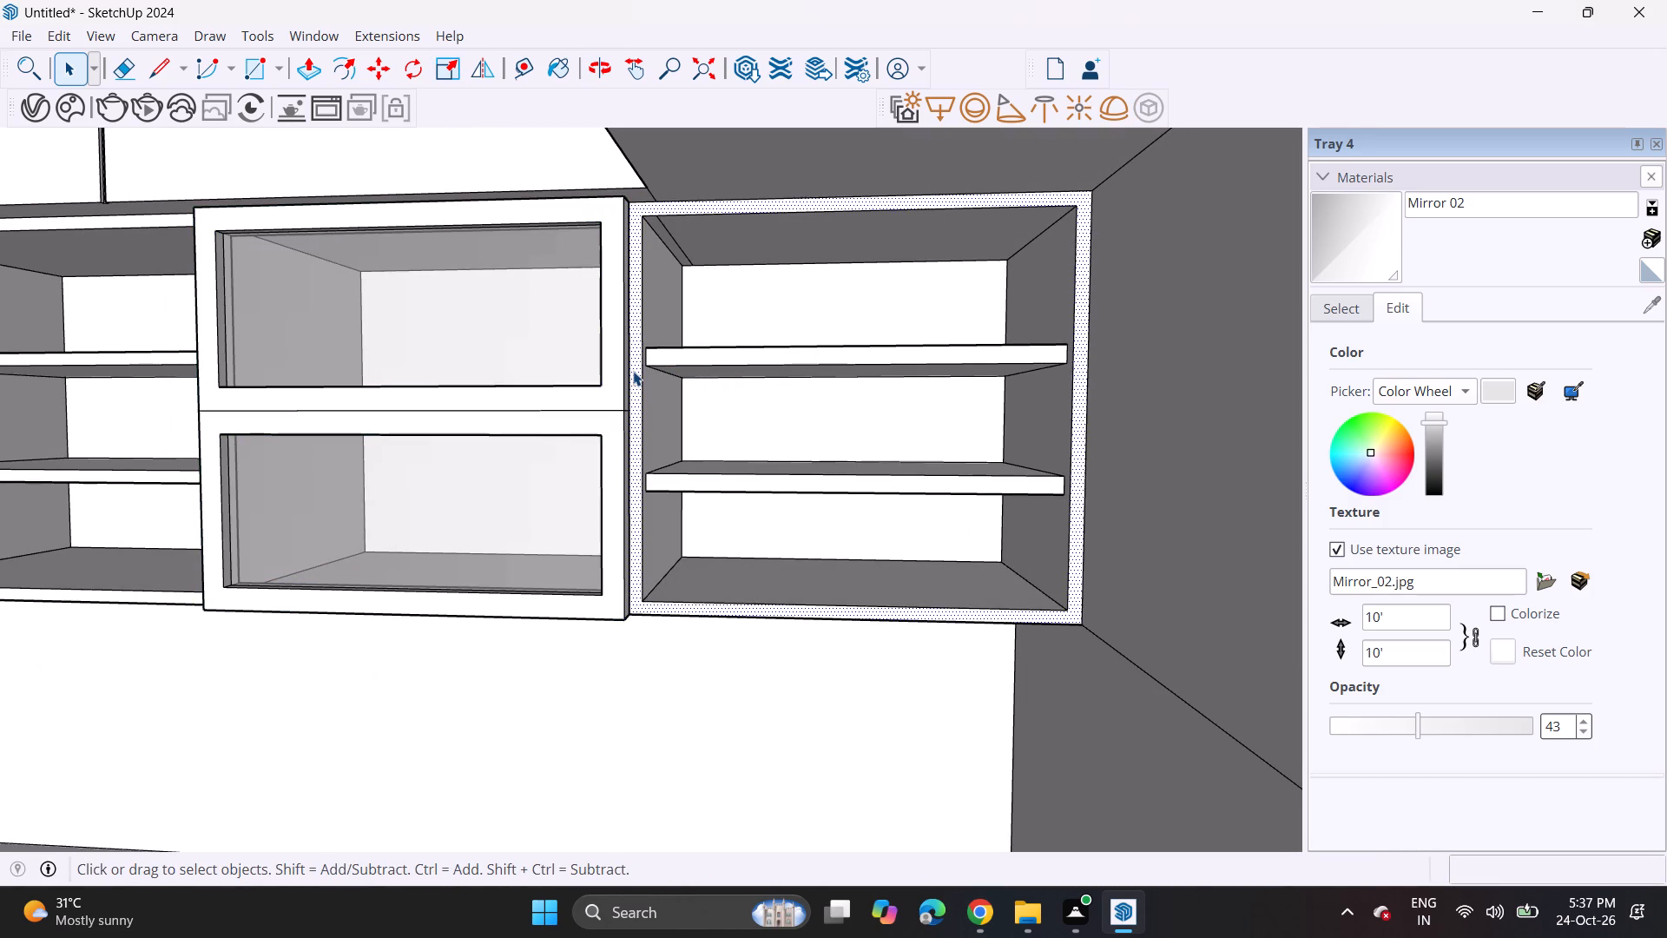
key("m")
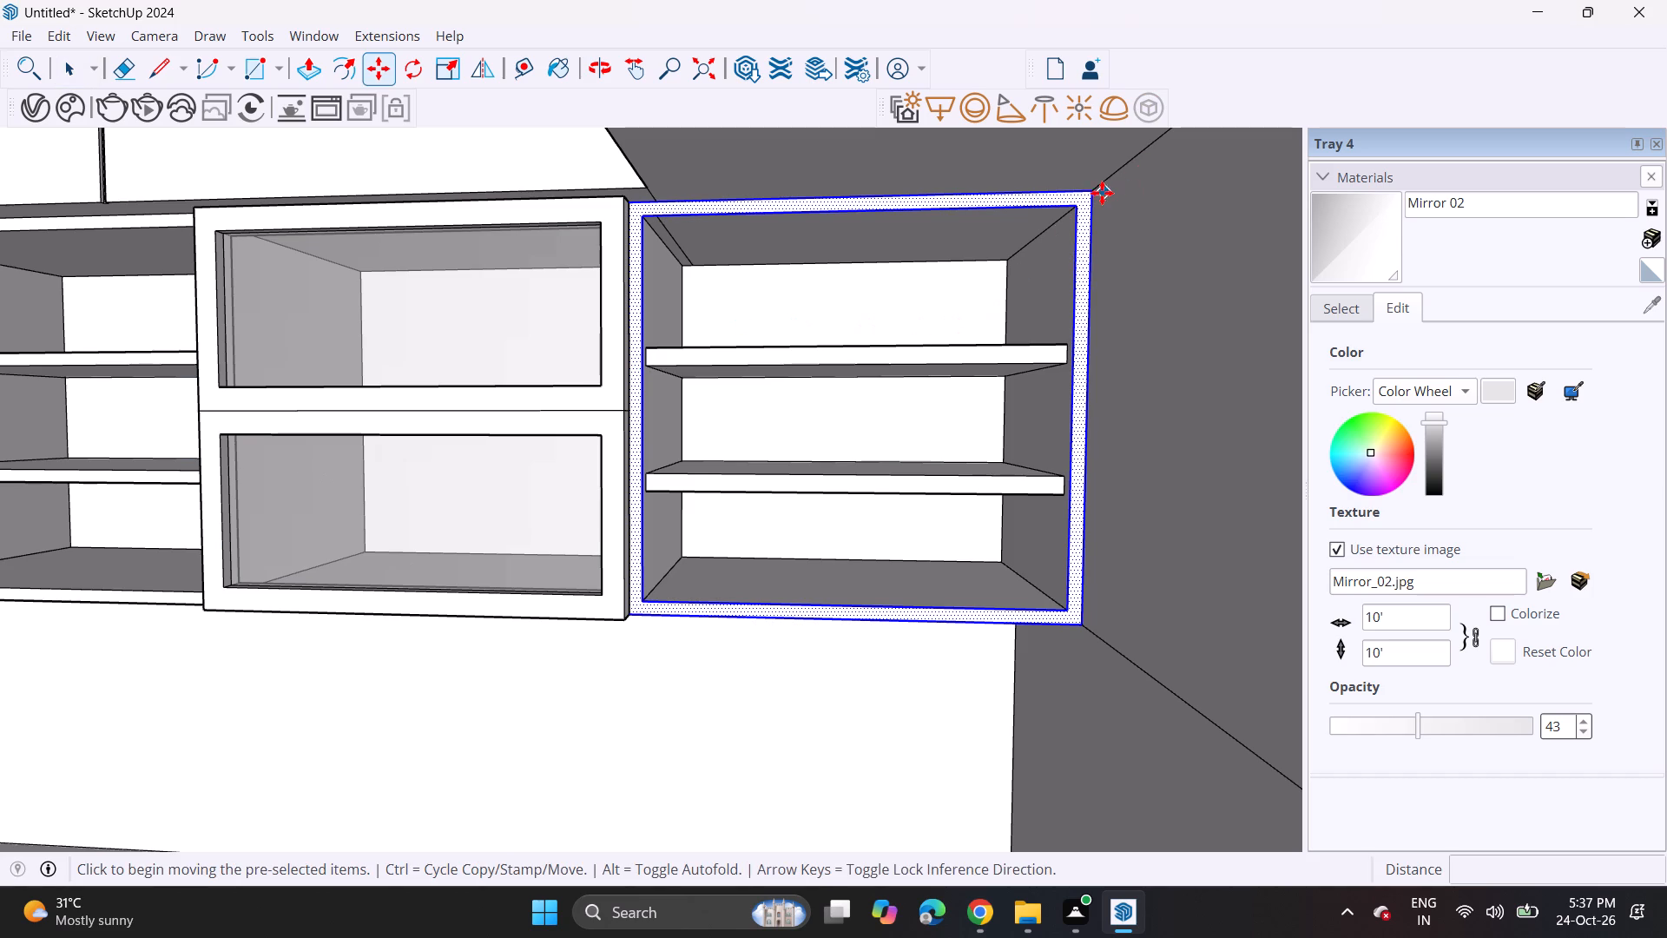
left_click(1102, 193)
scroll(959, 262, "down", 17)
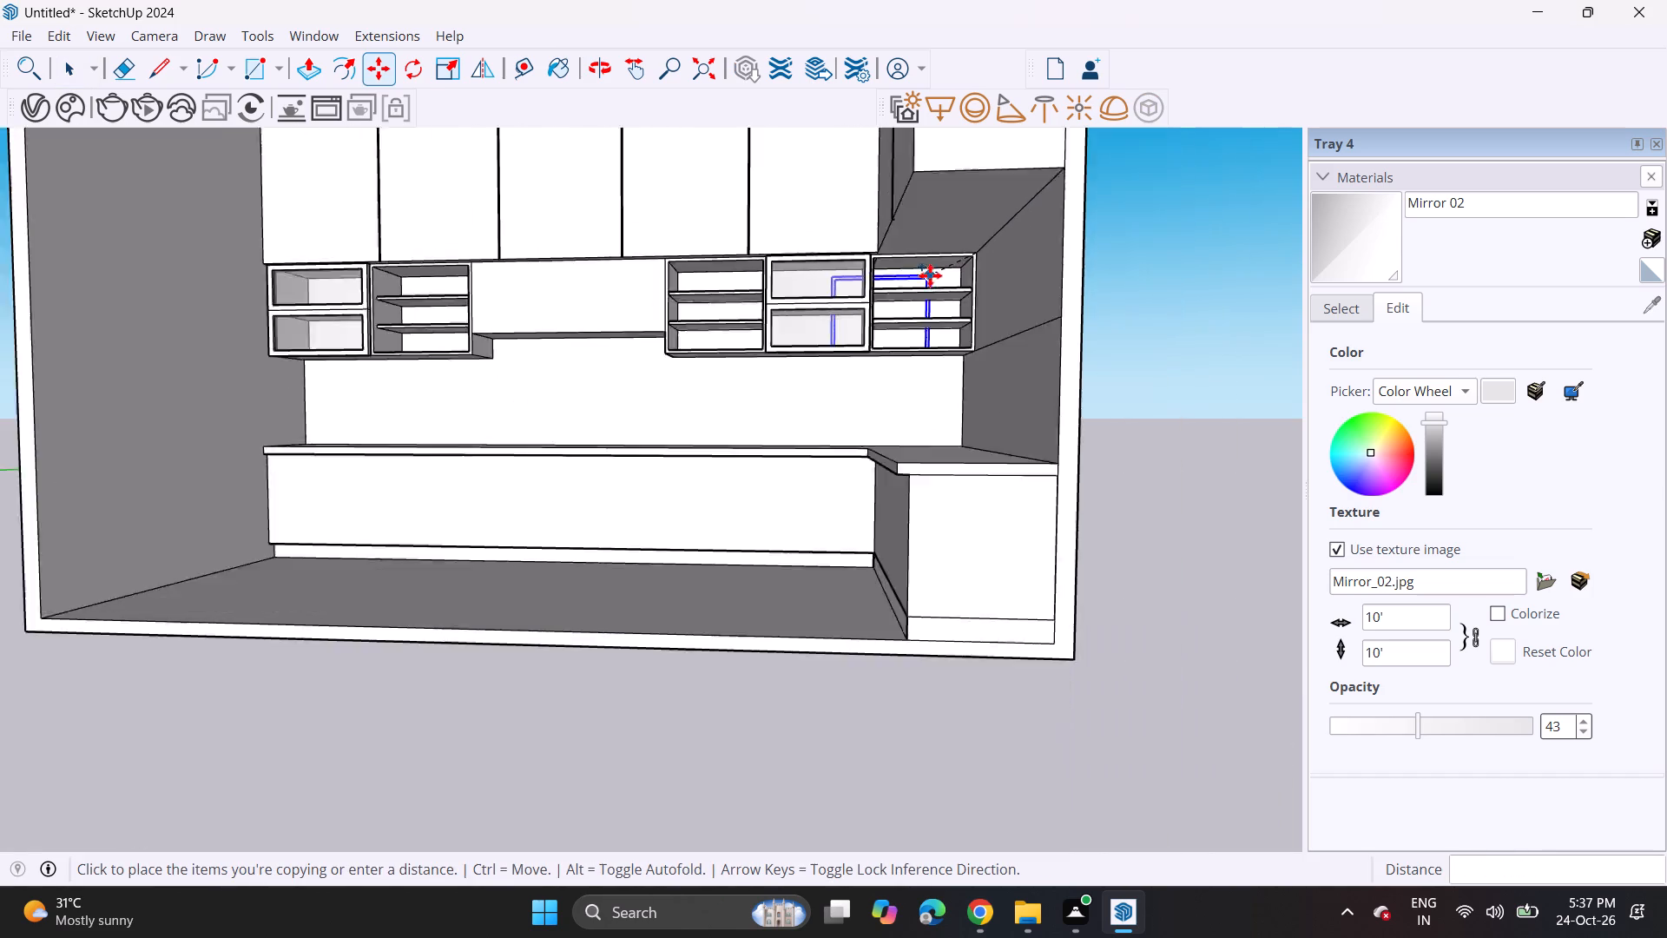
scroll(930, 275, "down", 8)
scroll(922, 285, "up", 1)
middle_click_drag(918, 285, 565, 426, "shift")
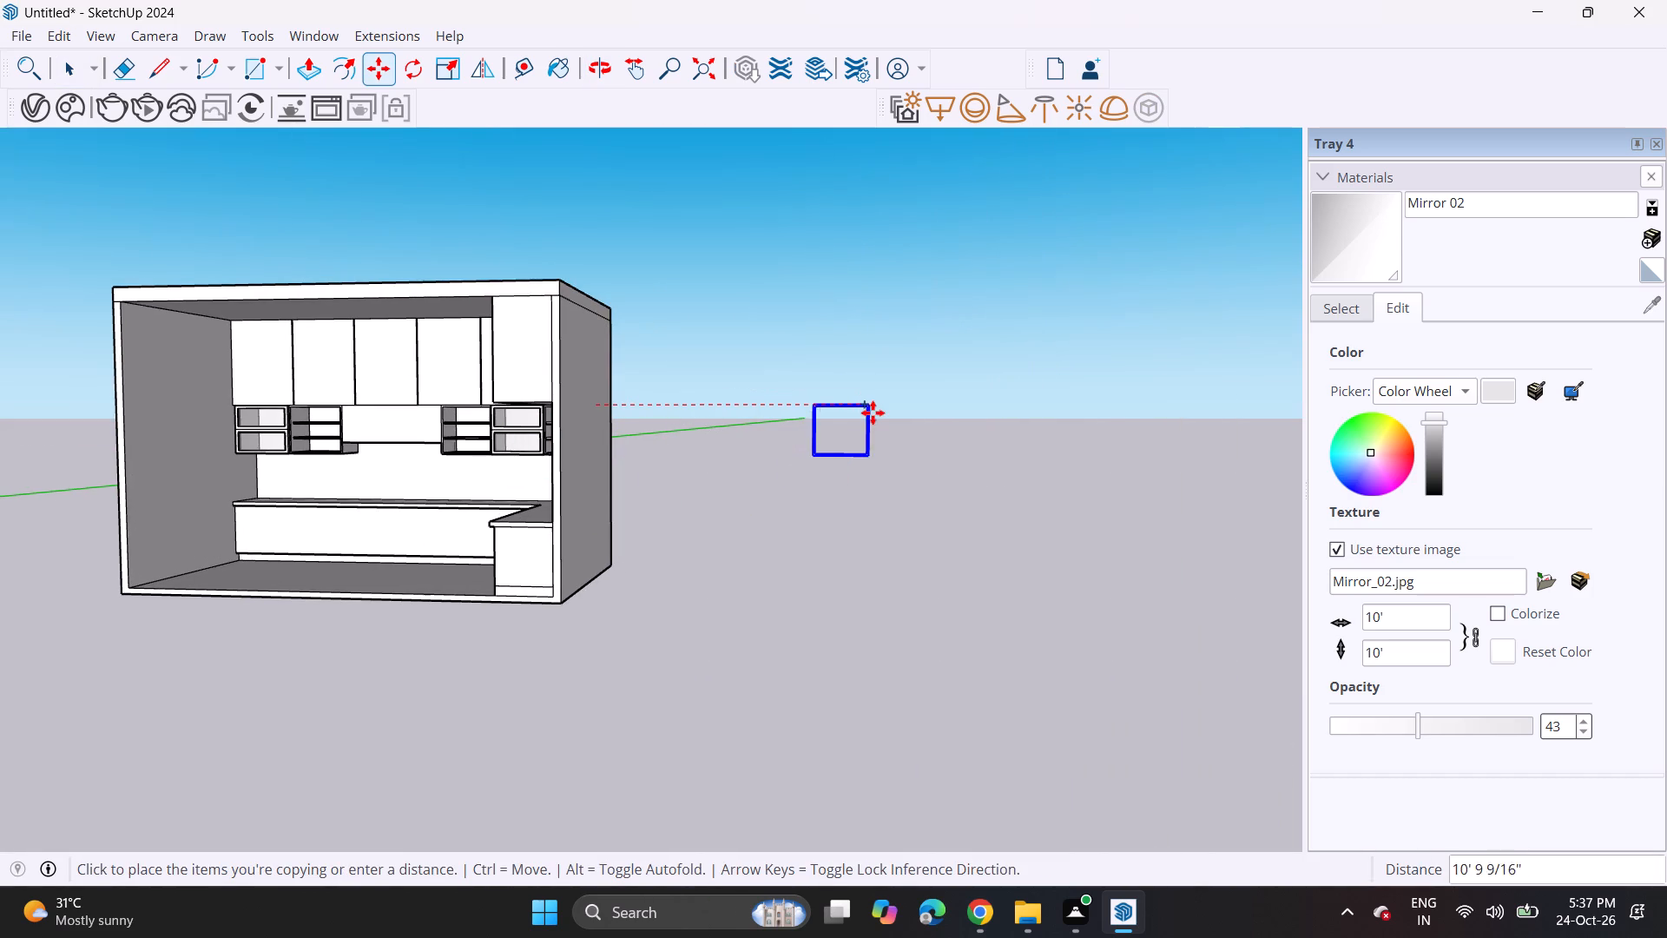
left_click(879, 413)
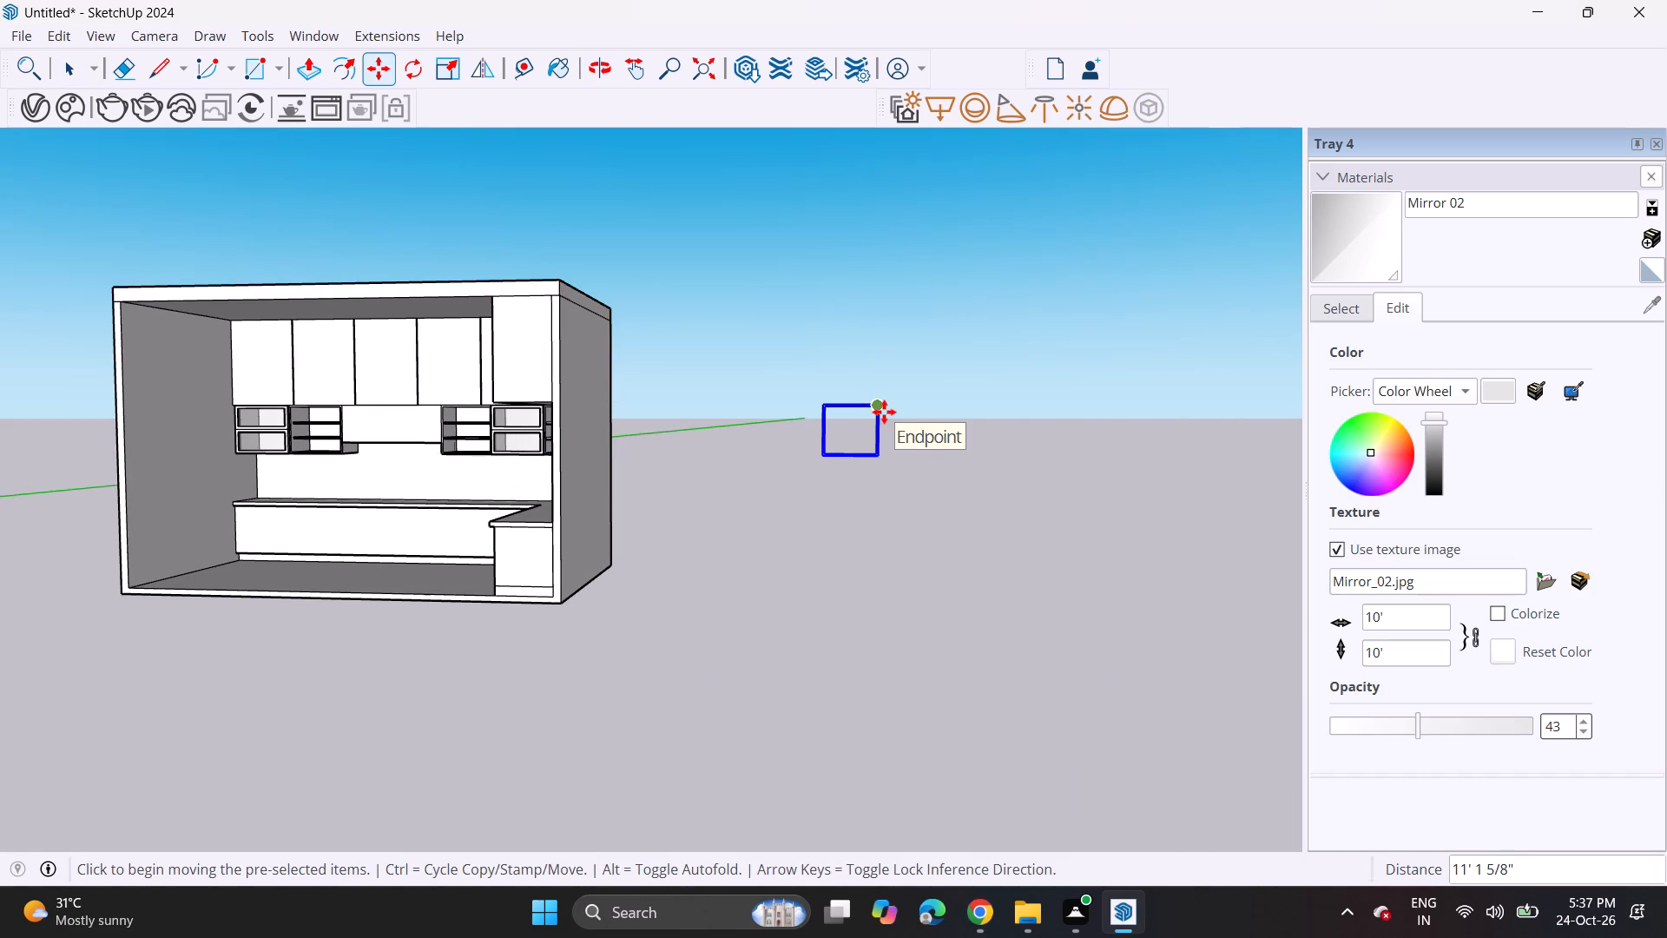
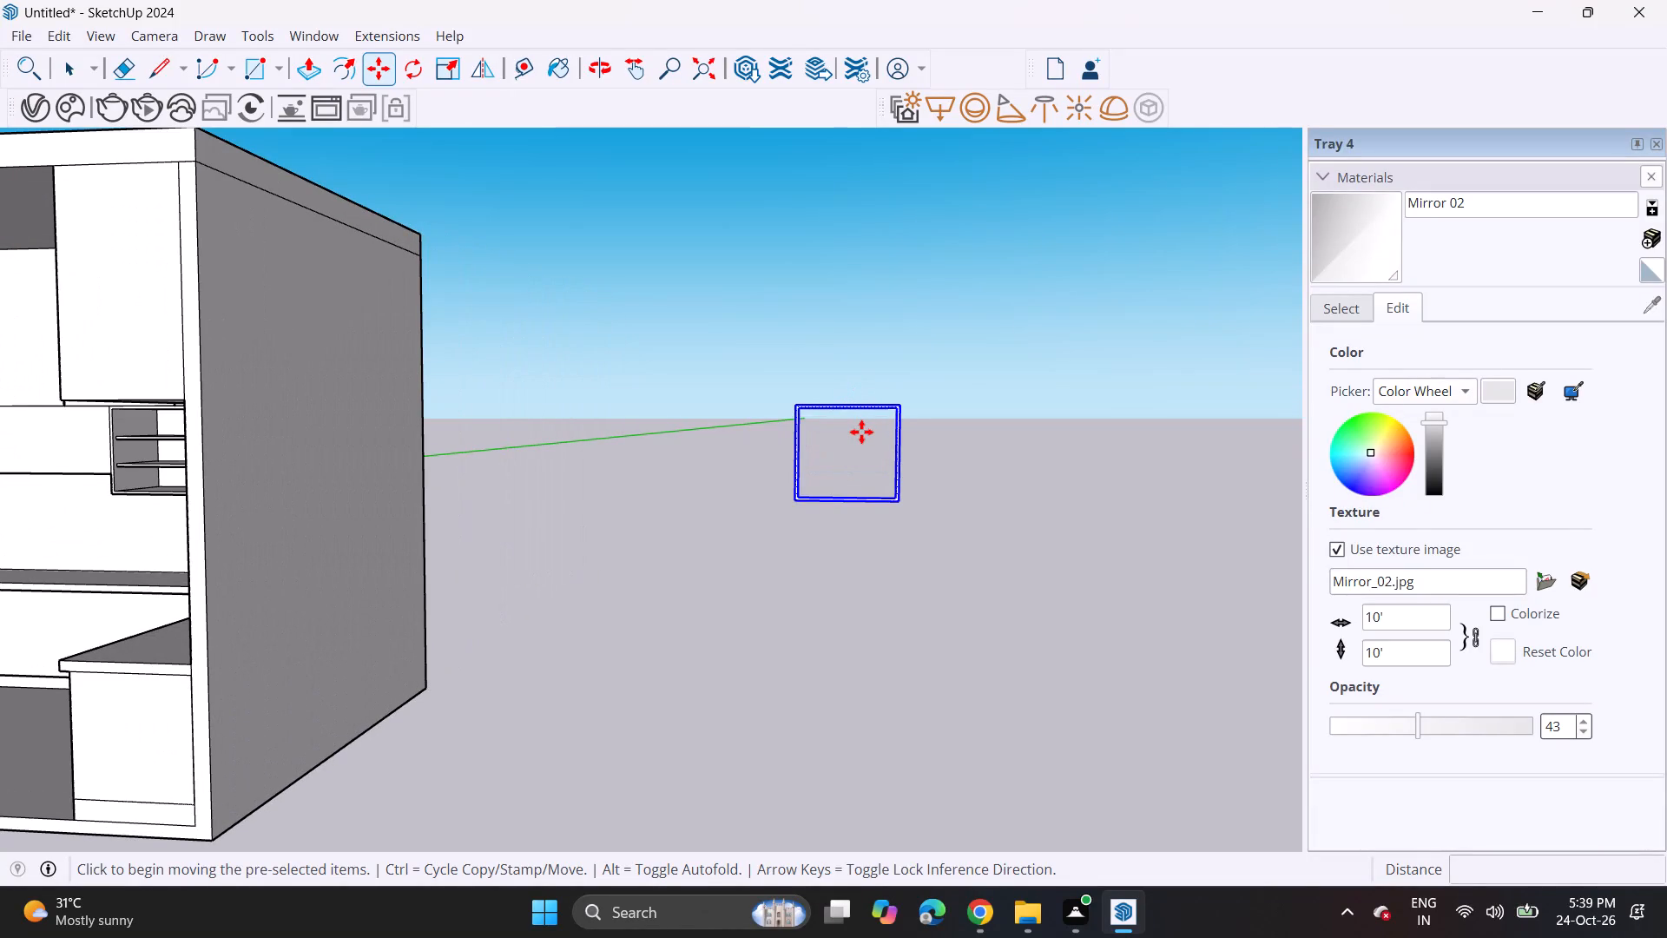
Extrude the copied front frame face 1 3/16" with Push/Pull to give the frame thickness.
scroll(902, 466, "up", 5)
middle_click_drag(909, 409, 851, 433)
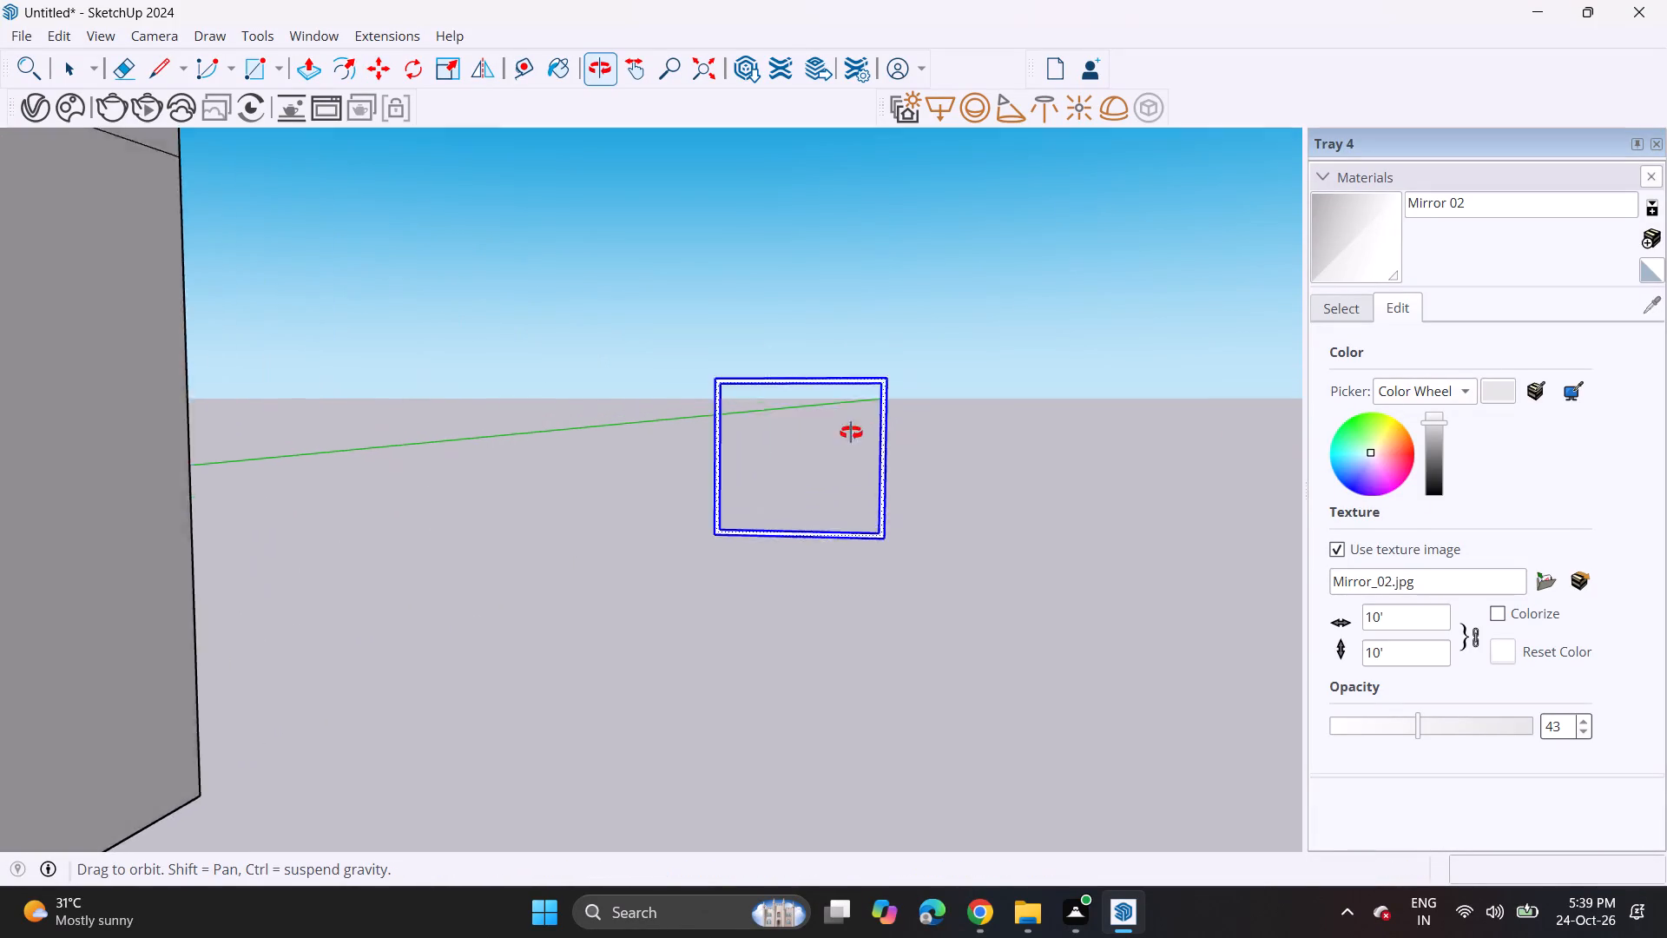
middle_click_drag(851, 433, 599, 545)
key("space")
scroll(703, 477, "up", 1)
middle_click_drag(703, 477, 520, 503)
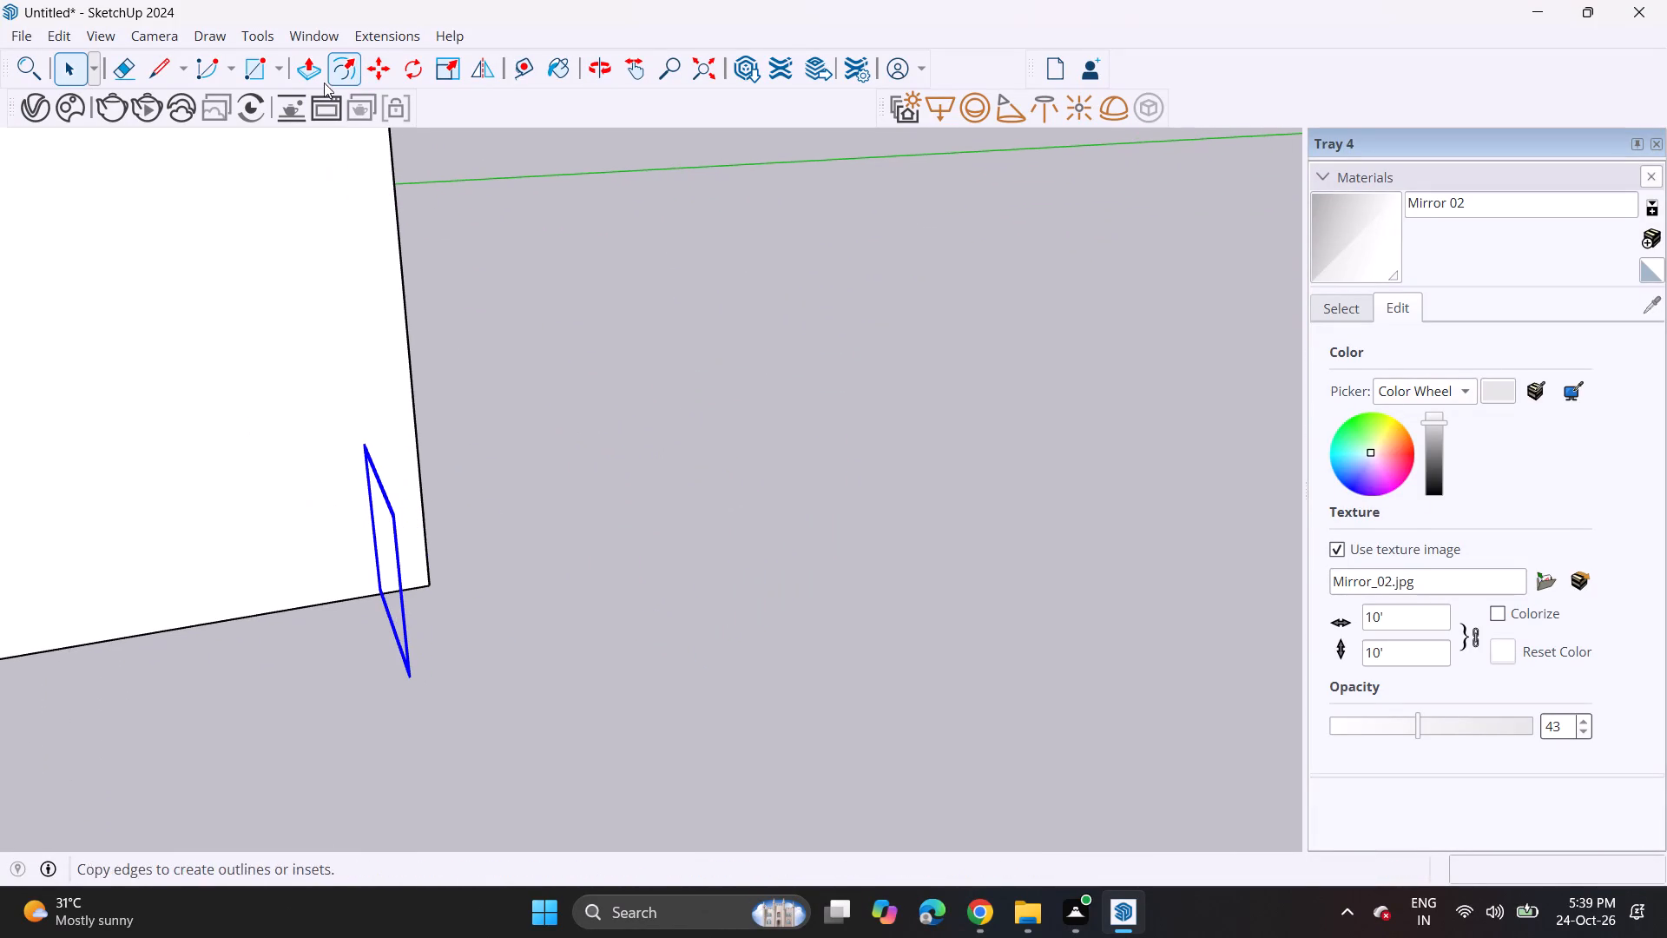
left_click(310, 84)
scroll(463, 519, "up", 2)
middle_click_drag(433, 544, 388, 564)
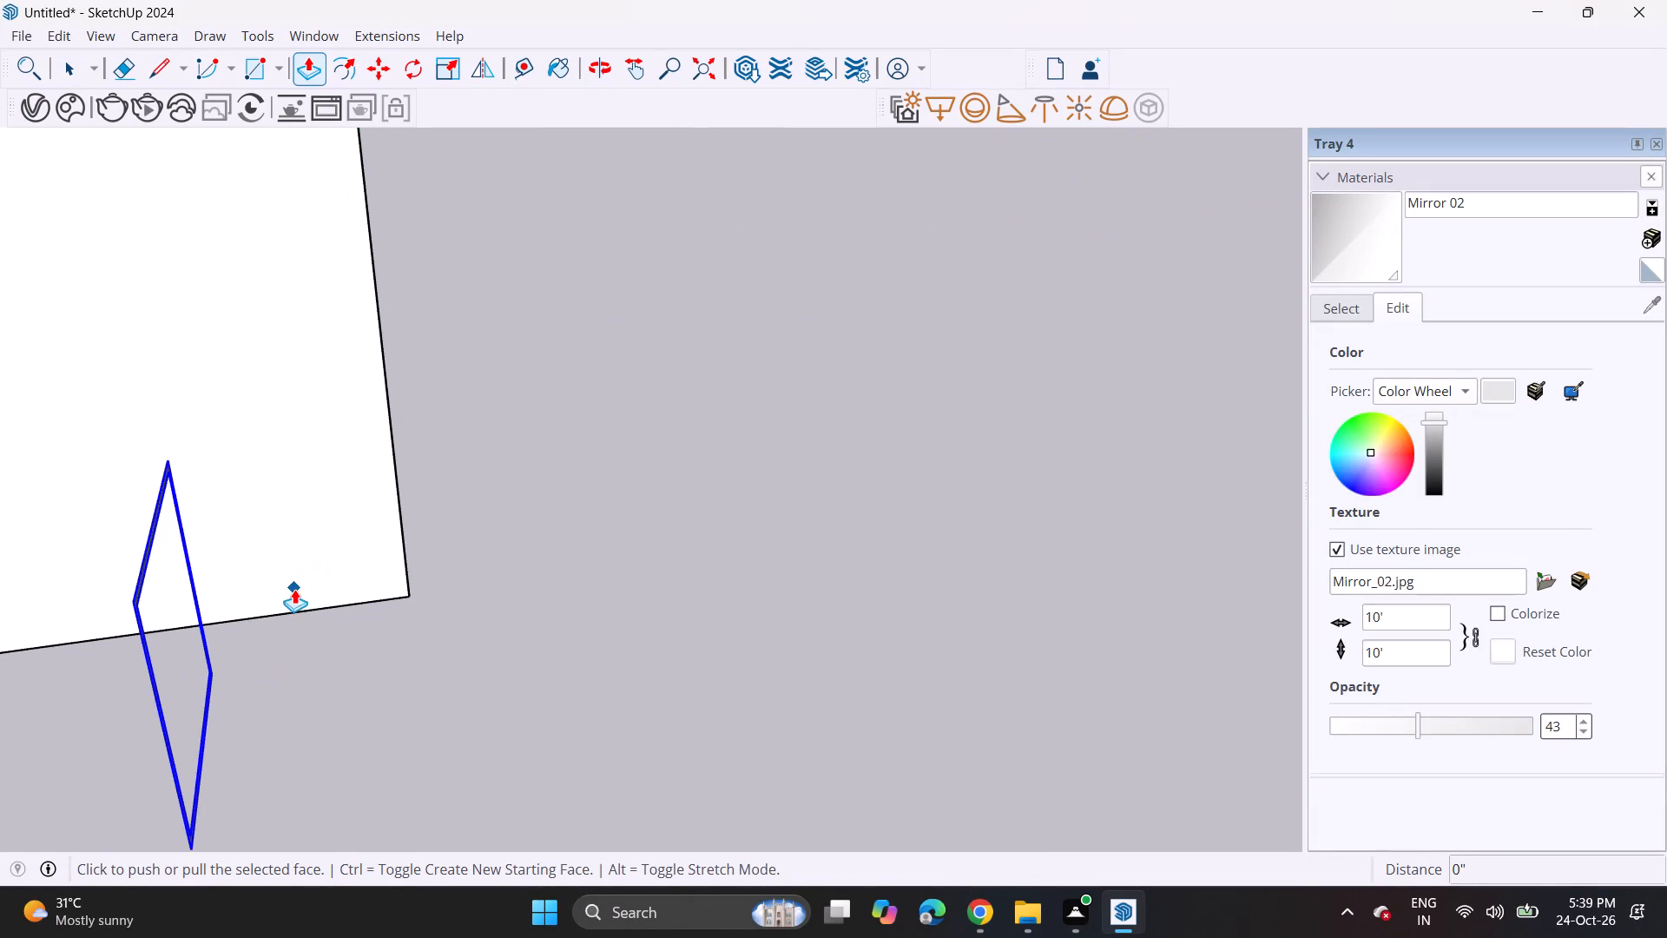
middle_click_drag(290, 591, 436, 565, "shift")
key("space")
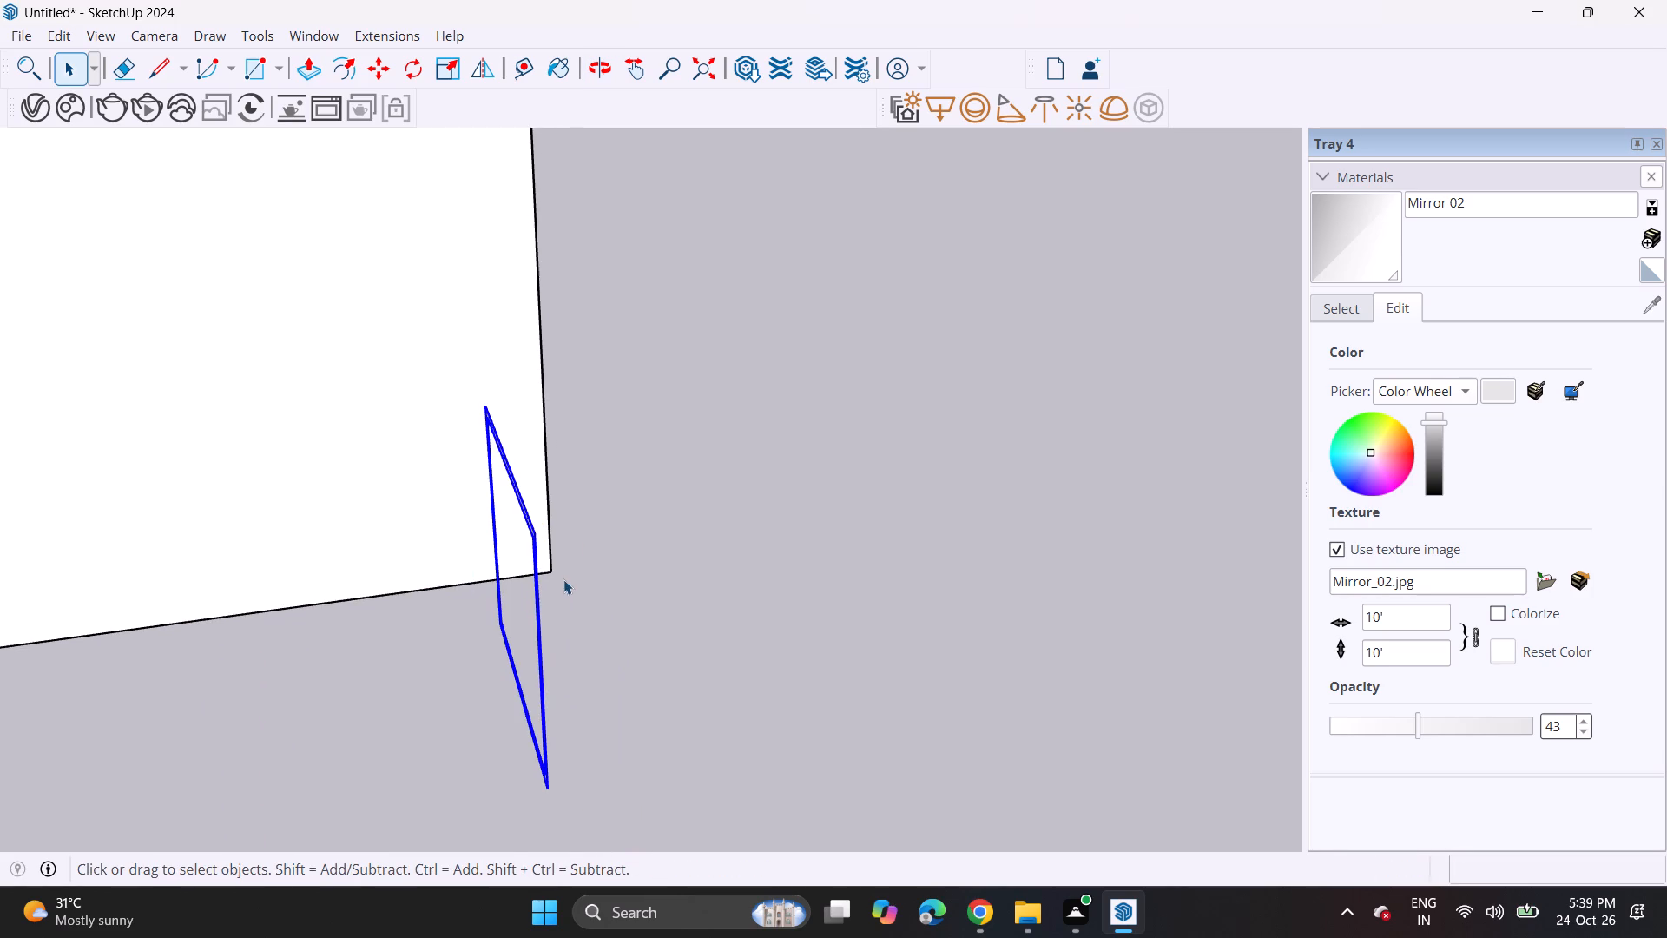
left_click(324, 72)
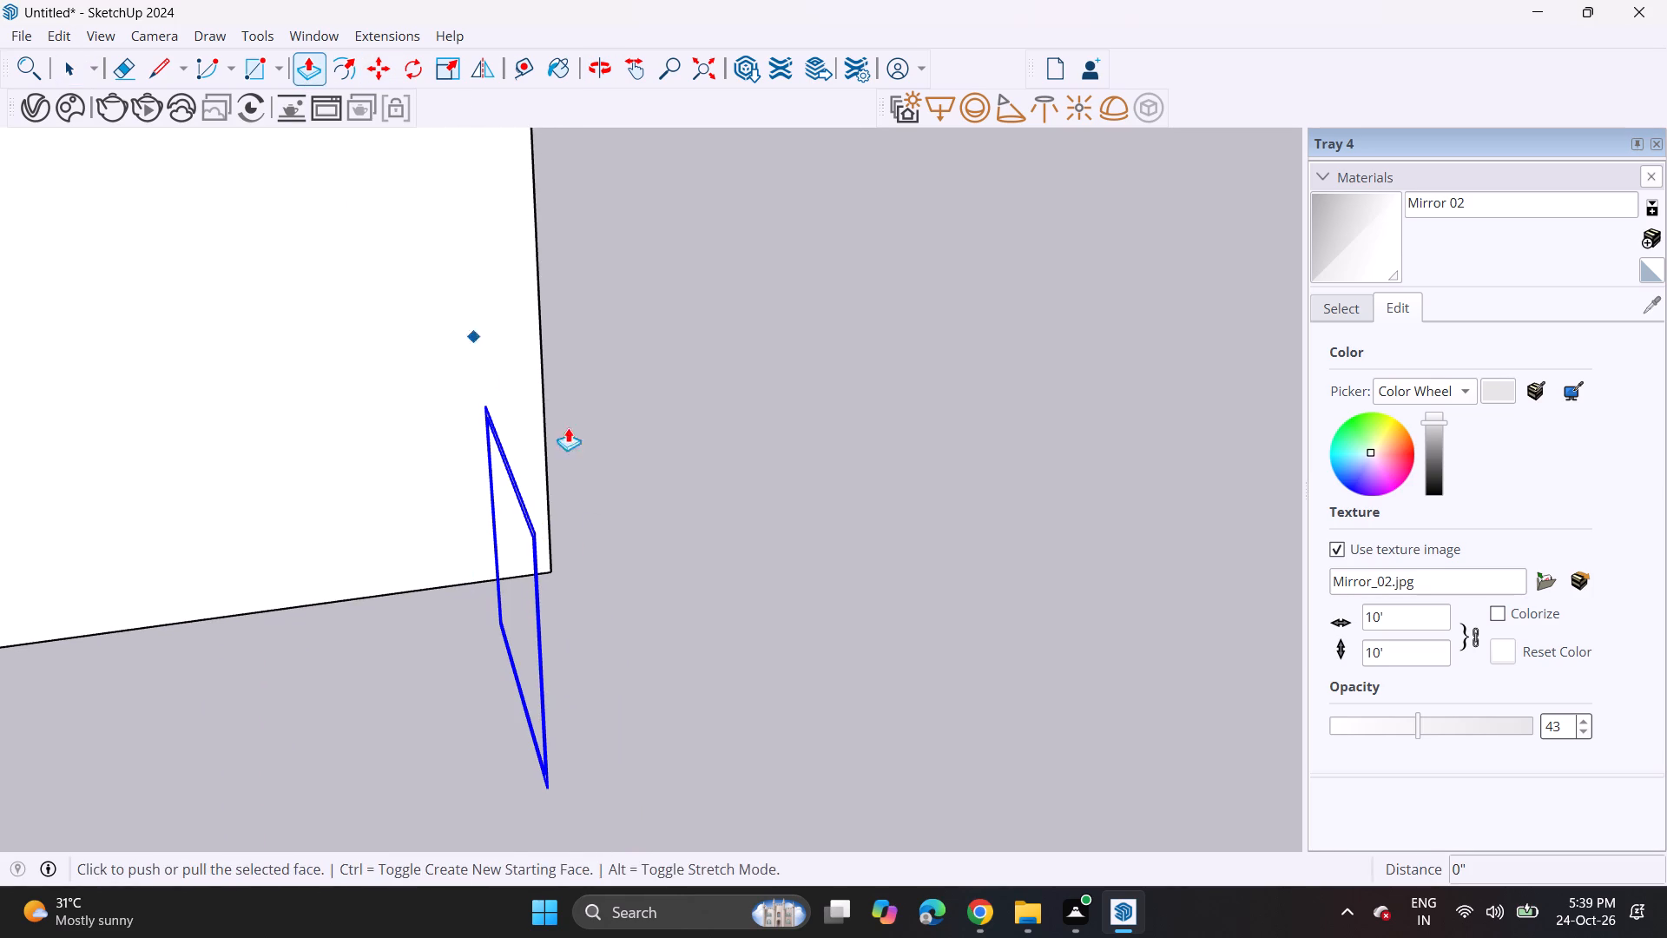
middle_click_drag(623, 472, 529, 480)
middle_click_drag(208, 552, 444, 628, "shift")
middle_click_drag(748, 711, 606, 640)
scroll(655, 674, "up", 6)
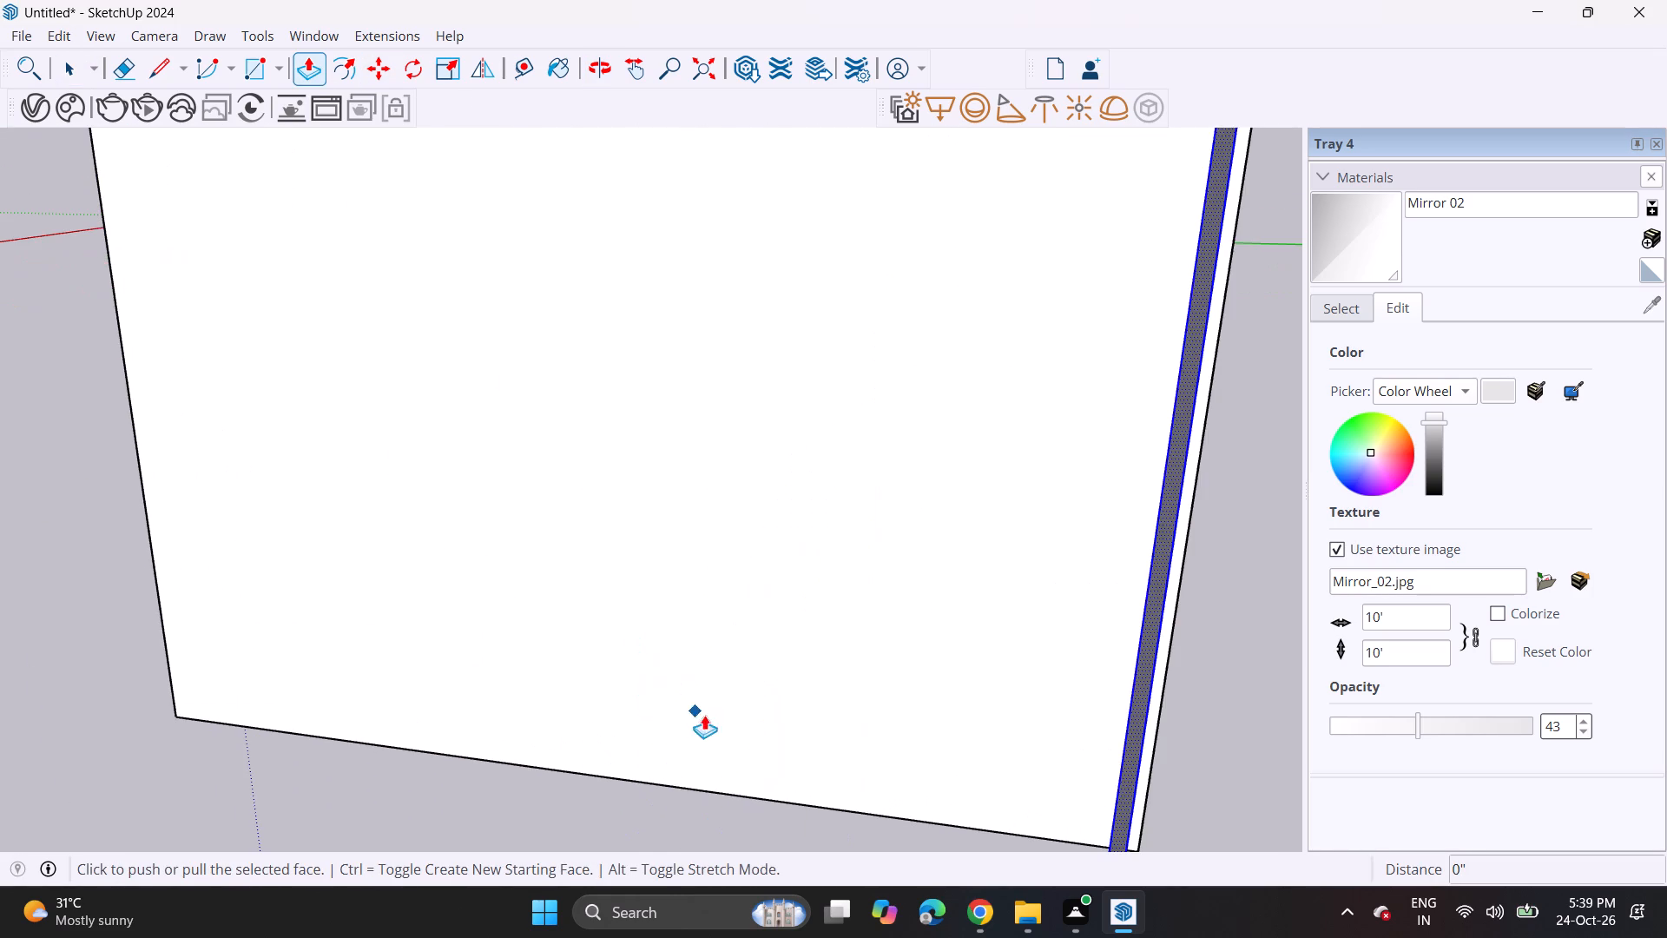
key("Escape")
scroll(787, 672, "down", 5)
middle_click_drag(799, 711, 772, 637)
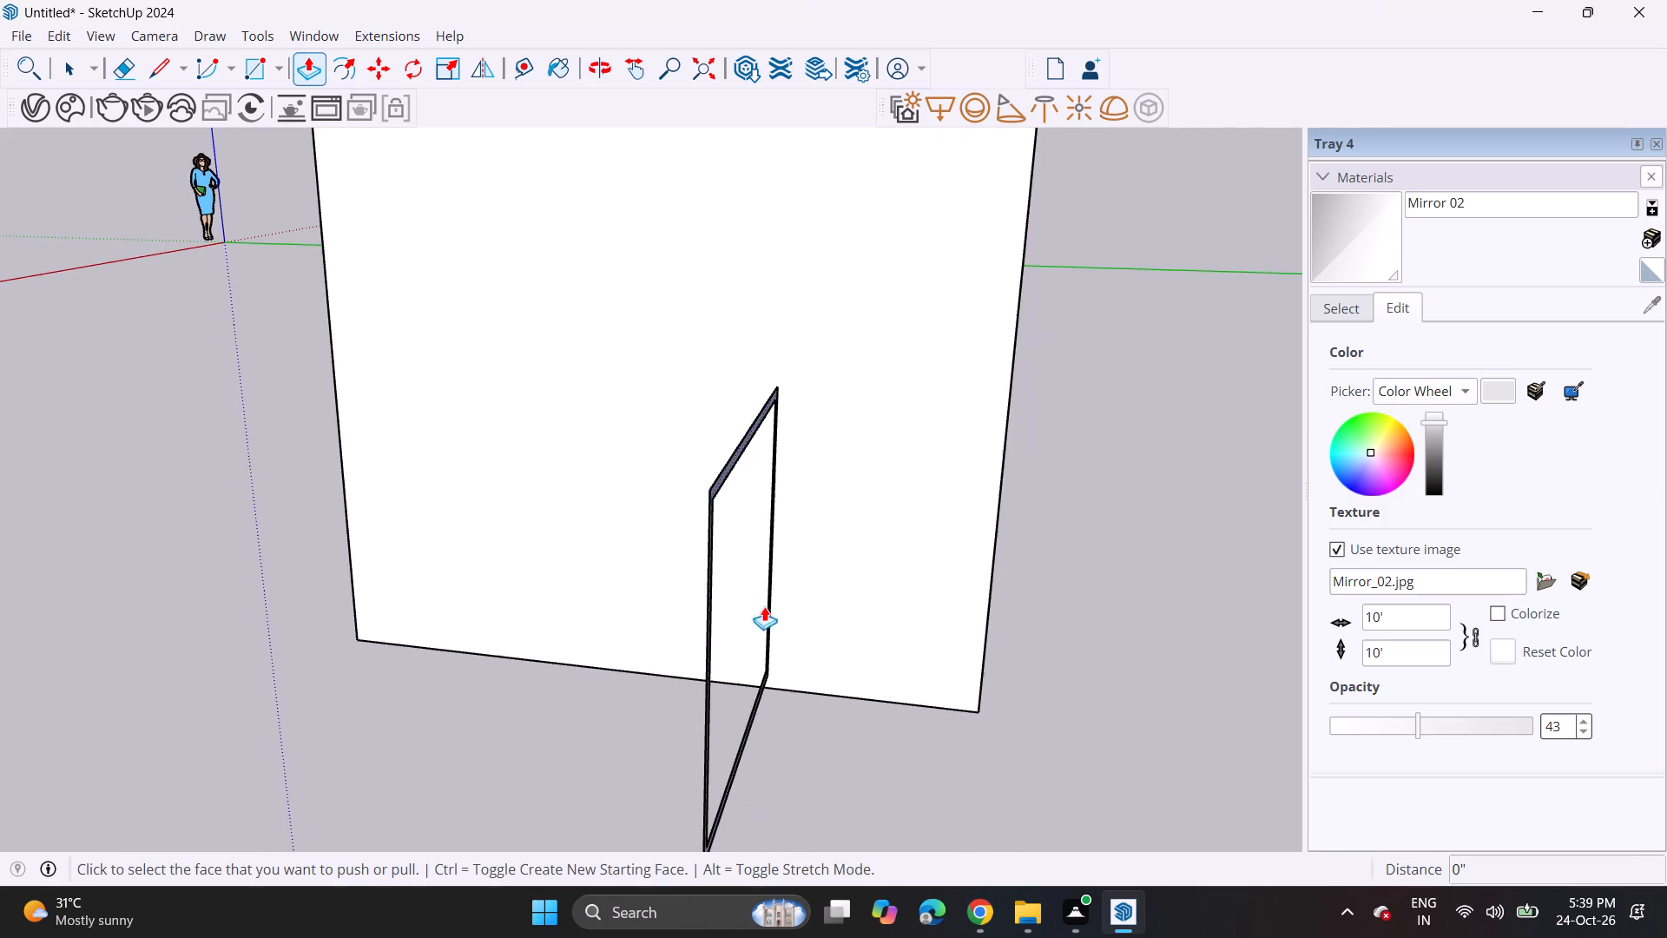
scroll(729, 492, "up", 4)
left_click(715, 469)
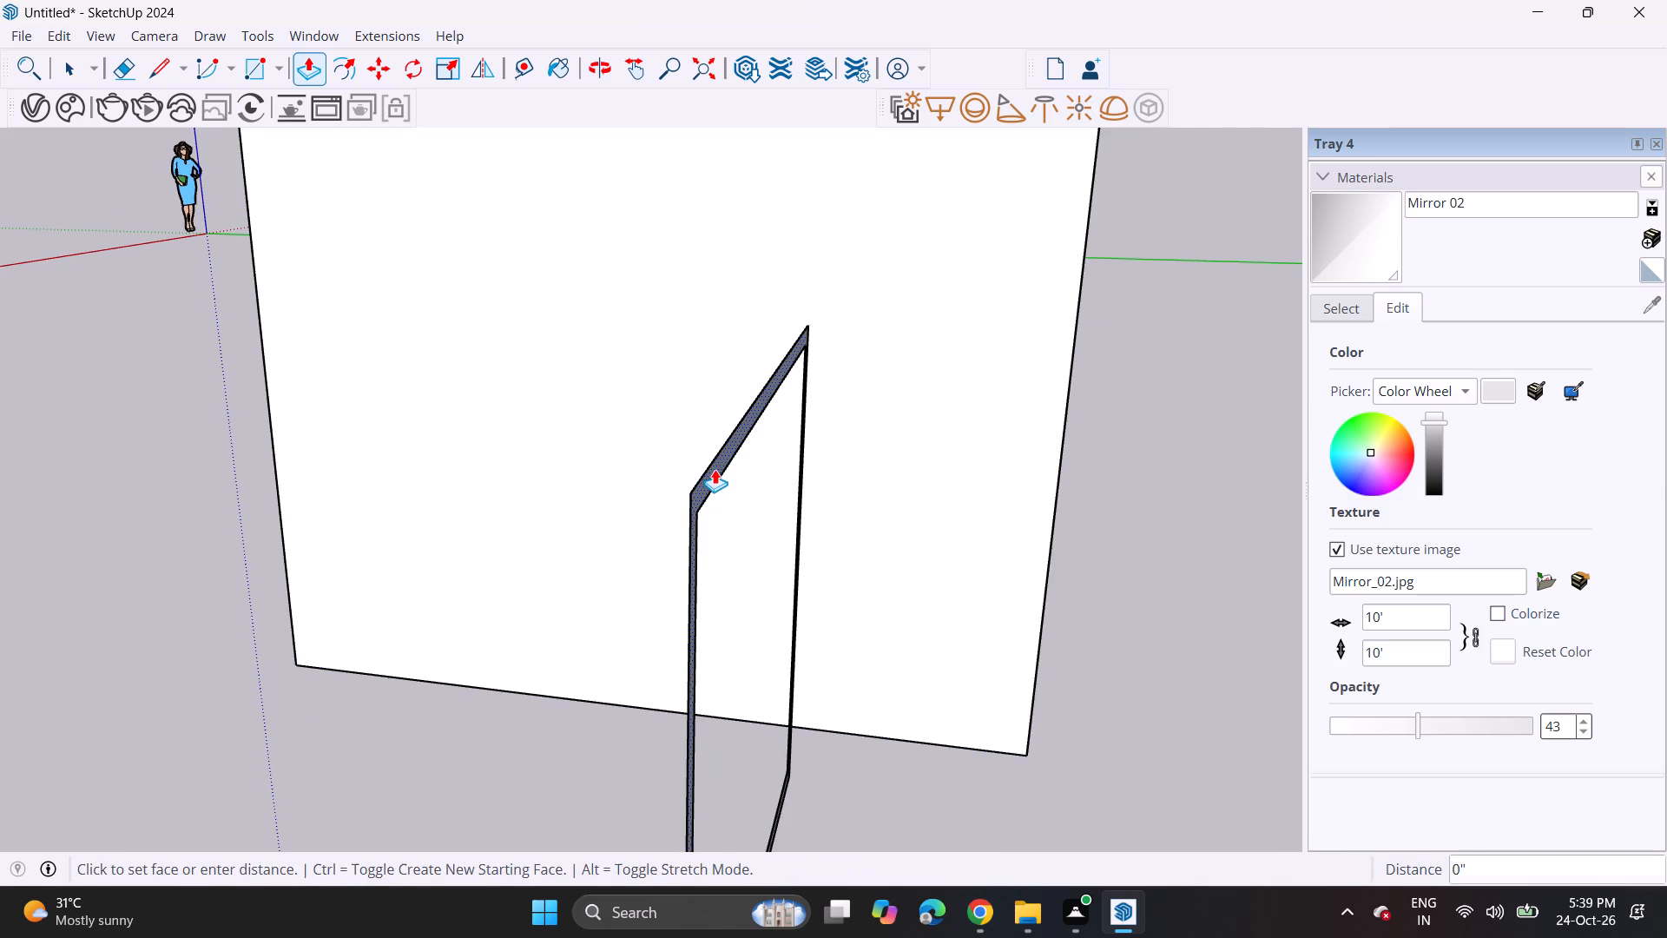
left_click(754, 487)
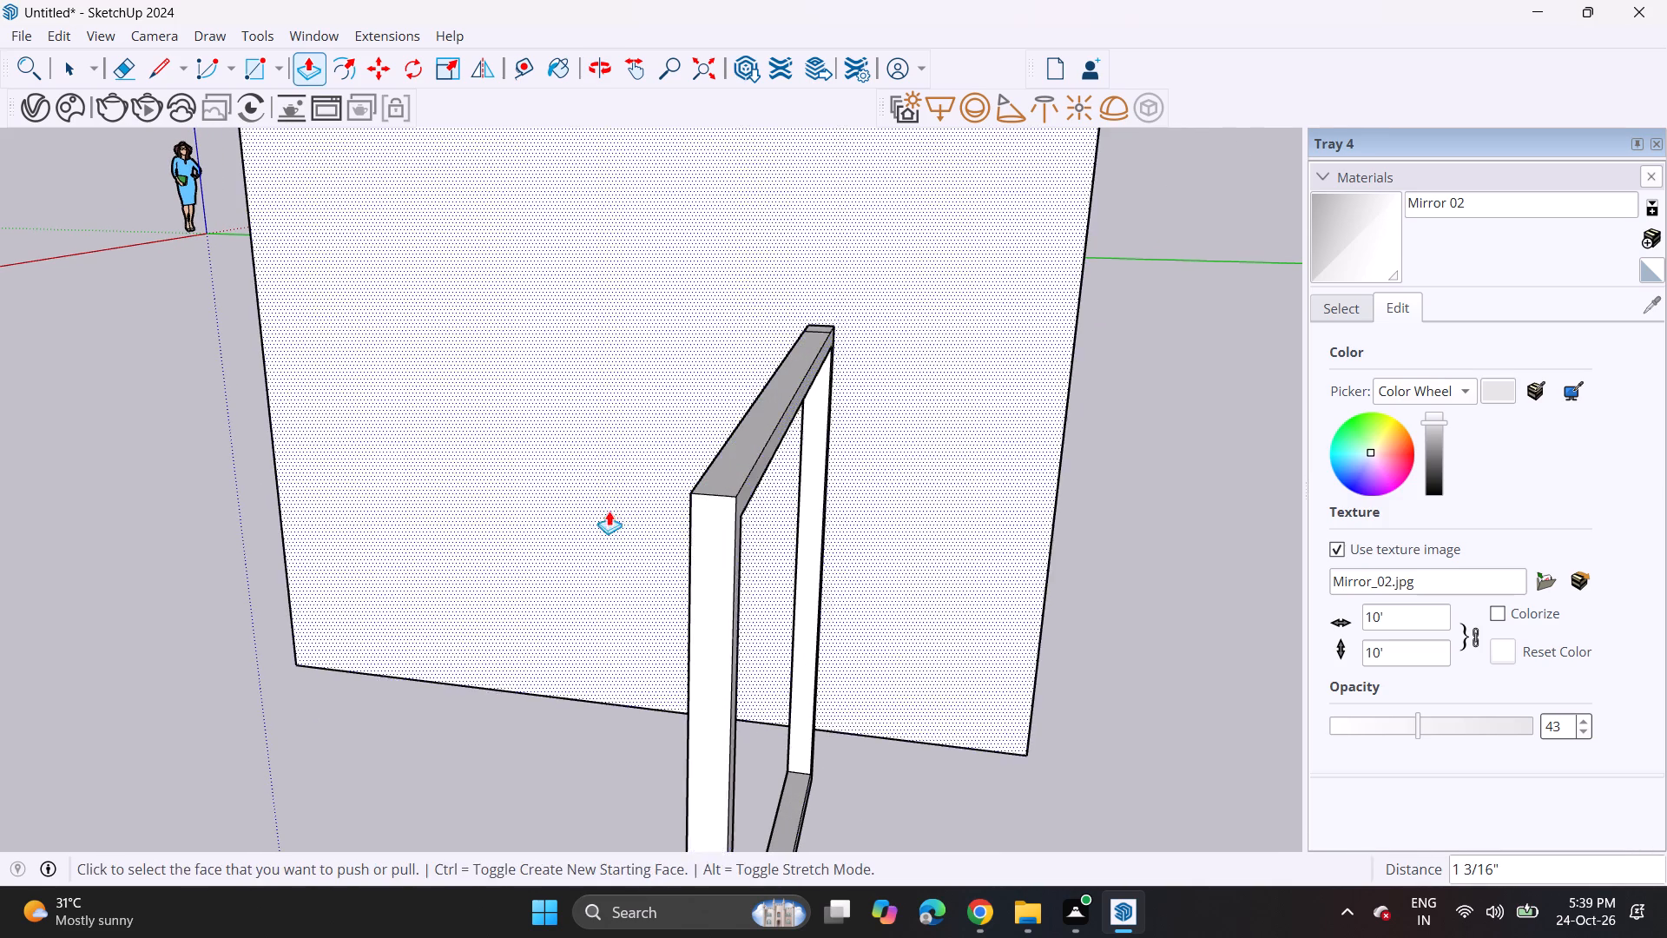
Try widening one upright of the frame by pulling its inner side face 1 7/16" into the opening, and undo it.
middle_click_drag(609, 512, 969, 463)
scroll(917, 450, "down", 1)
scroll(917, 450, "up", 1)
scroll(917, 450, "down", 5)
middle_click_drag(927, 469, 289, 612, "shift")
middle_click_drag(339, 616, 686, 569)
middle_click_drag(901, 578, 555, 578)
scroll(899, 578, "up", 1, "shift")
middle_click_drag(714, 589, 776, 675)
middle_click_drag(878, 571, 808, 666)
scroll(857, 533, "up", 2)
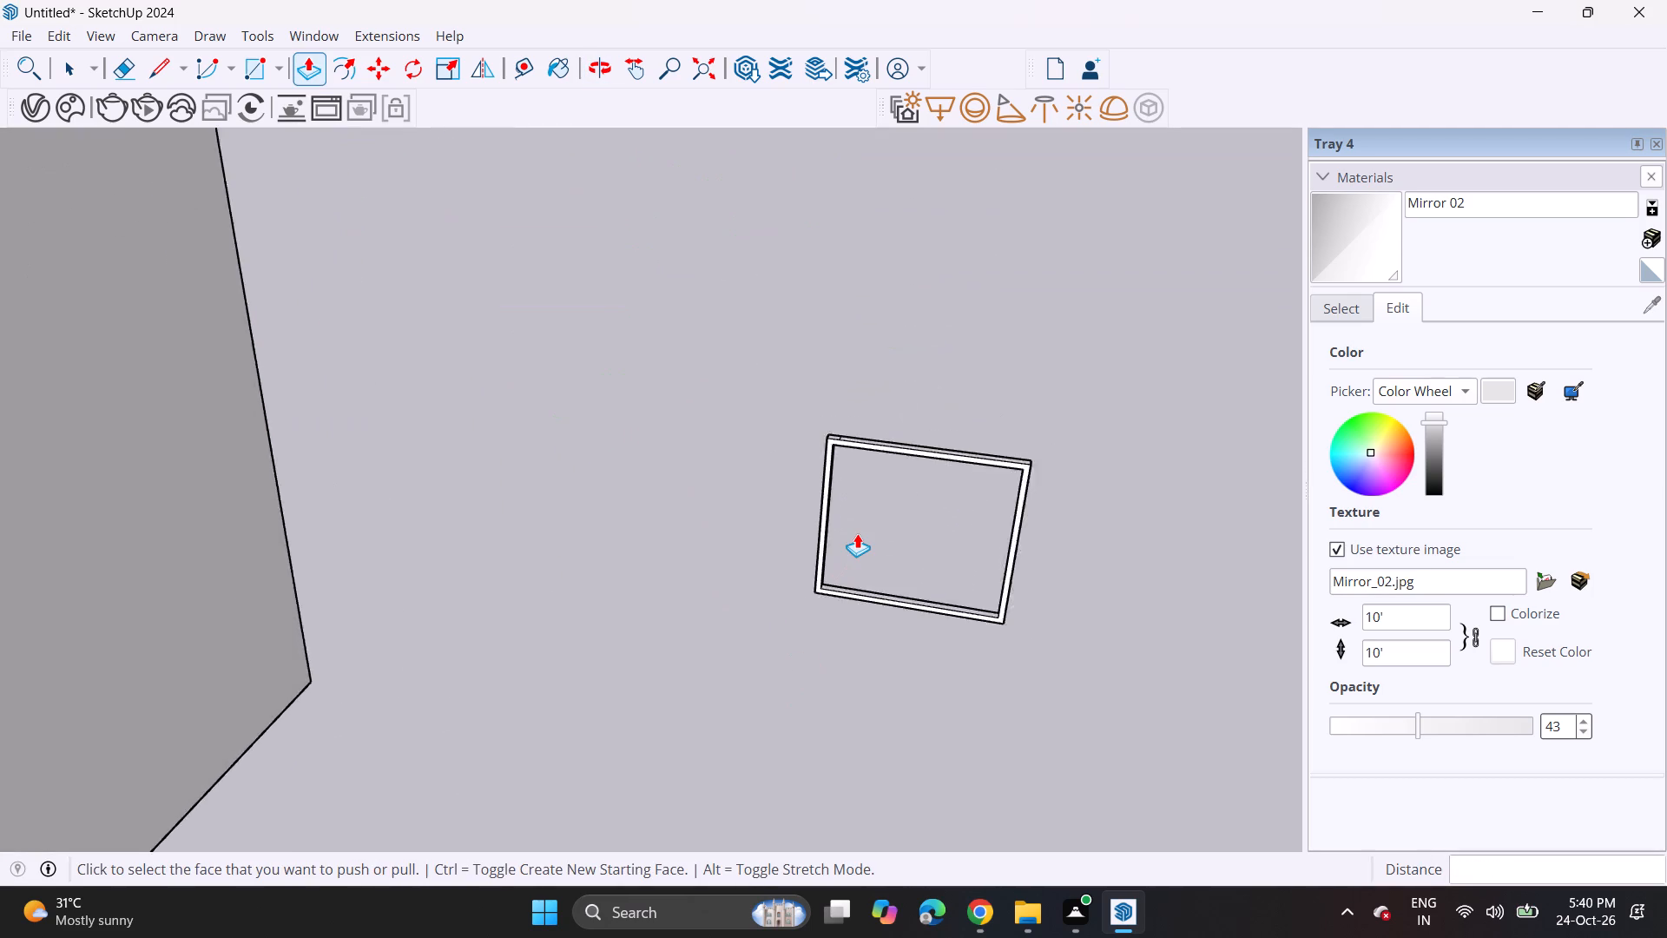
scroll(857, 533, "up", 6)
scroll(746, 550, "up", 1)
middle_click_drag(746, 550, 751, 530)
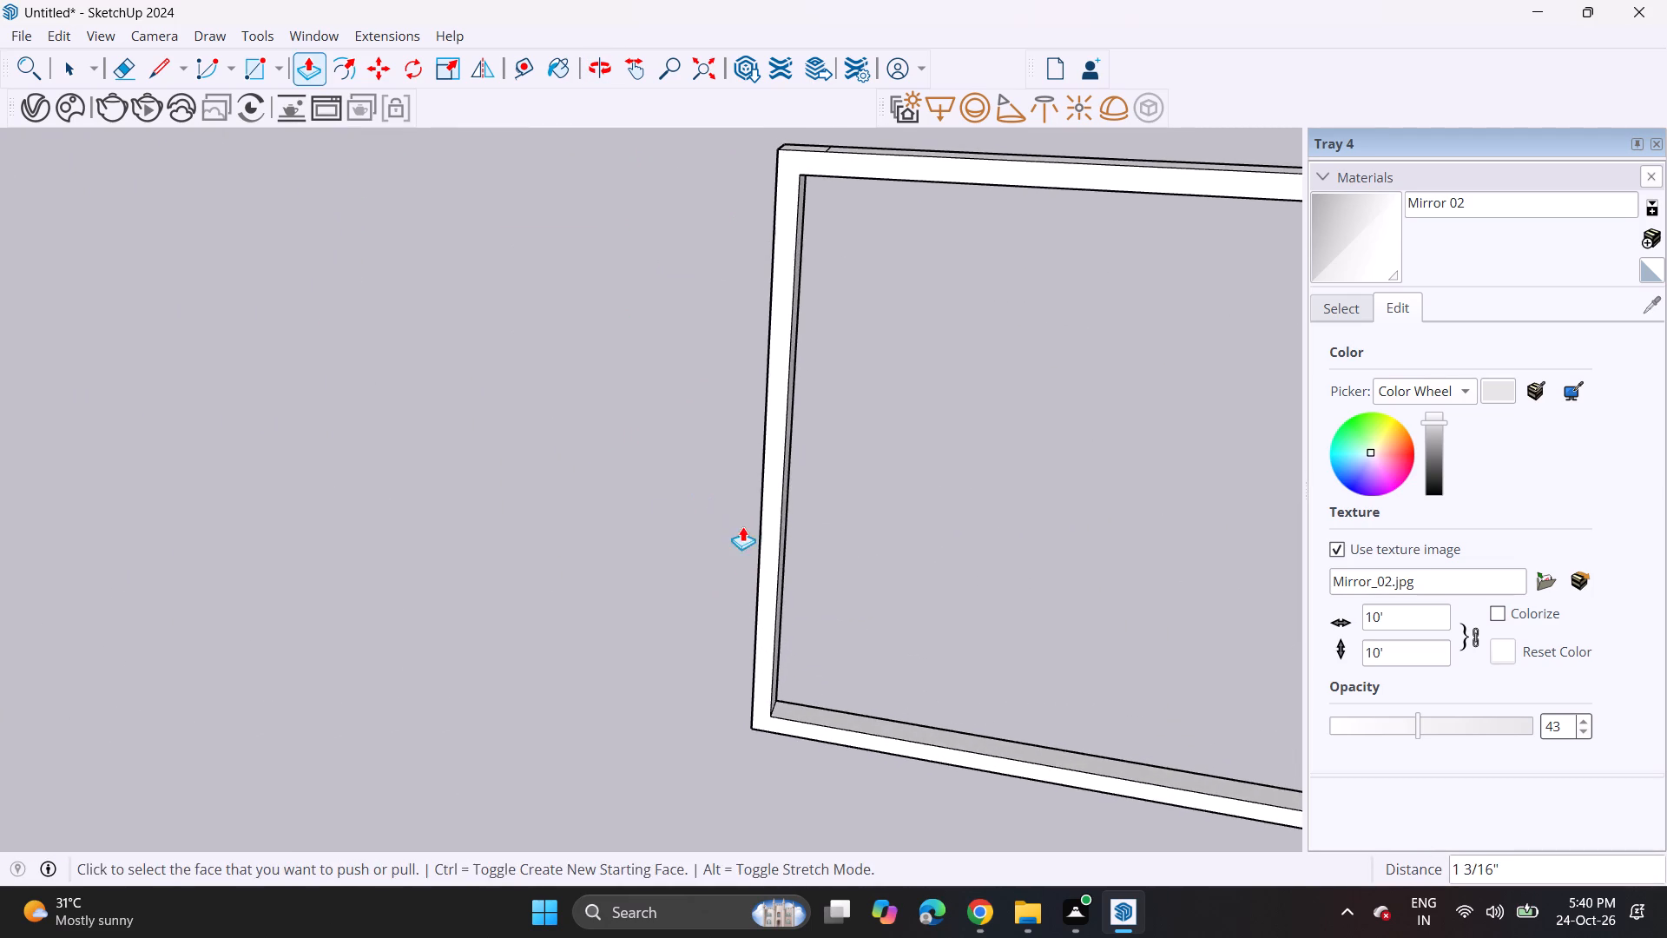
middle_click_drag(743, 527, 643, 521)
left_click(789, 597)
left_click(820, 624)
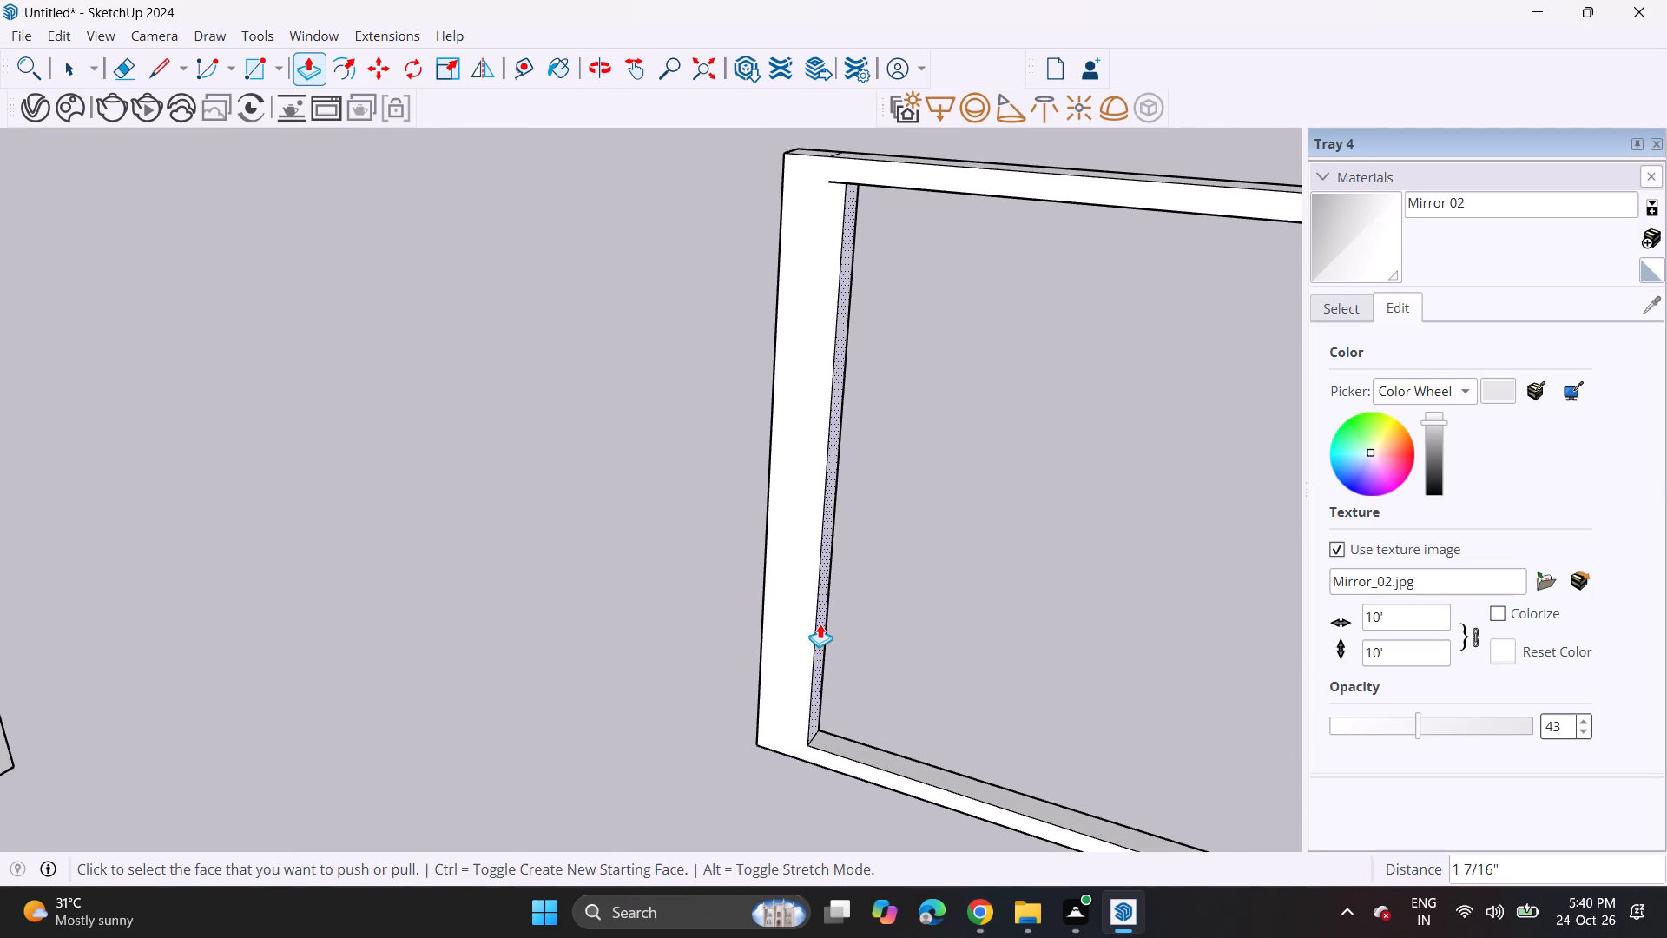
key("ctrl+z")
Pull the inner face of that upright 13/16" into the opening and repeat the same offset on the top rail's inner face.
left_click(792, 624)
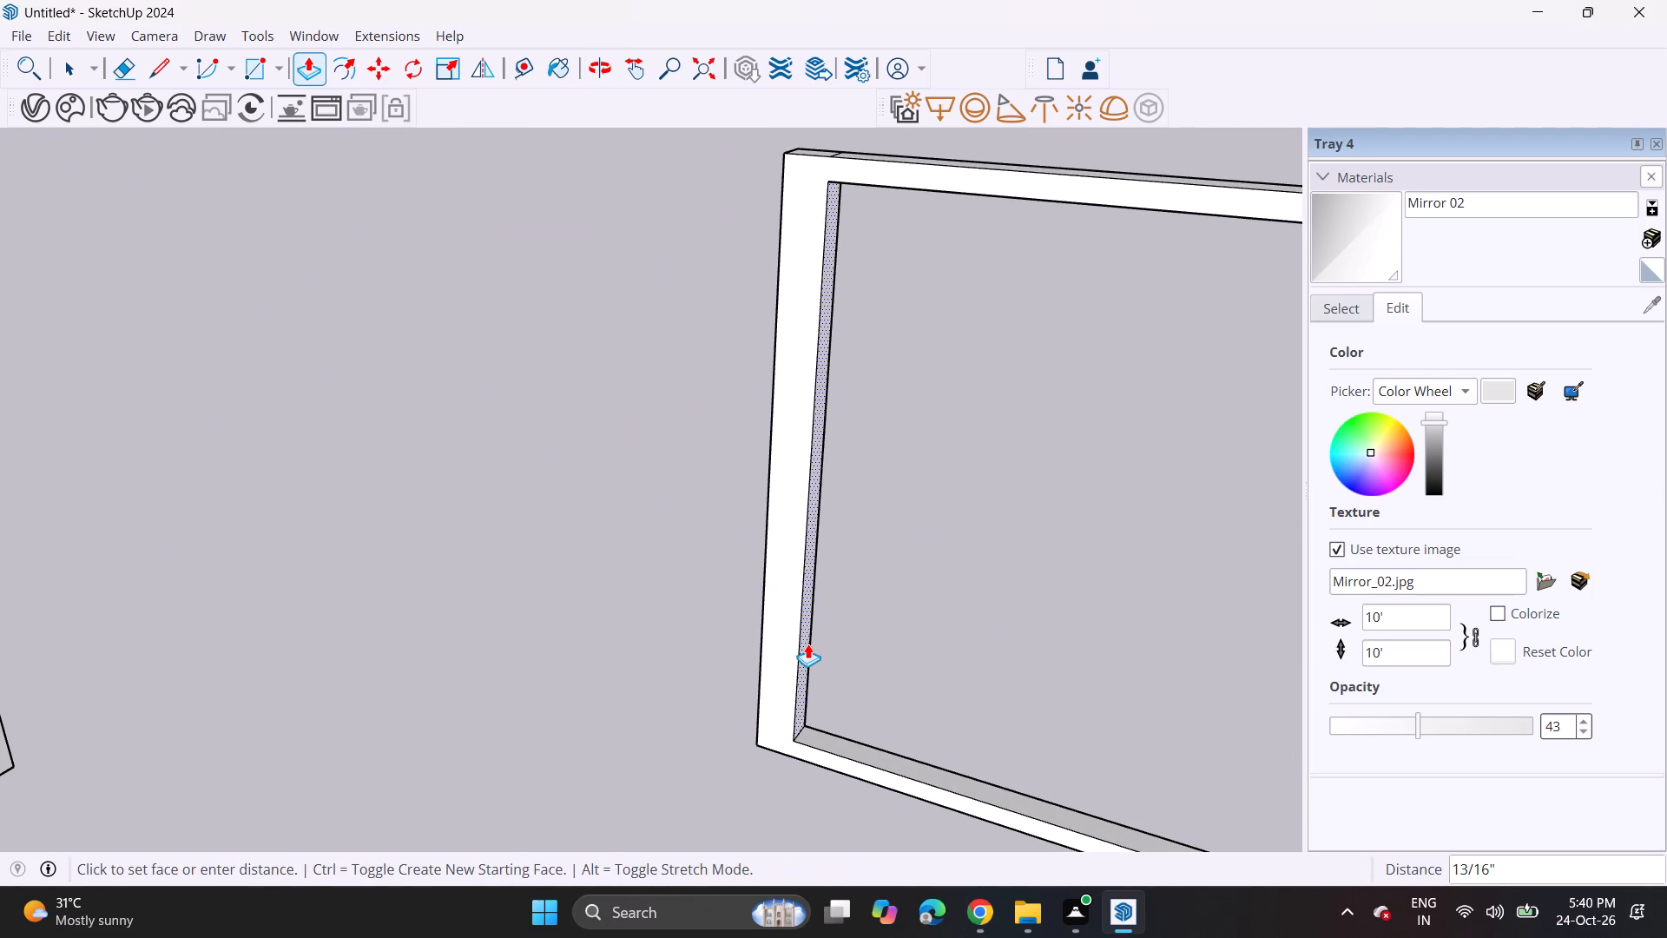
left_click(807, 644)
middle_click_drag(847, 621, 884, 351)
double_click(873, 496)
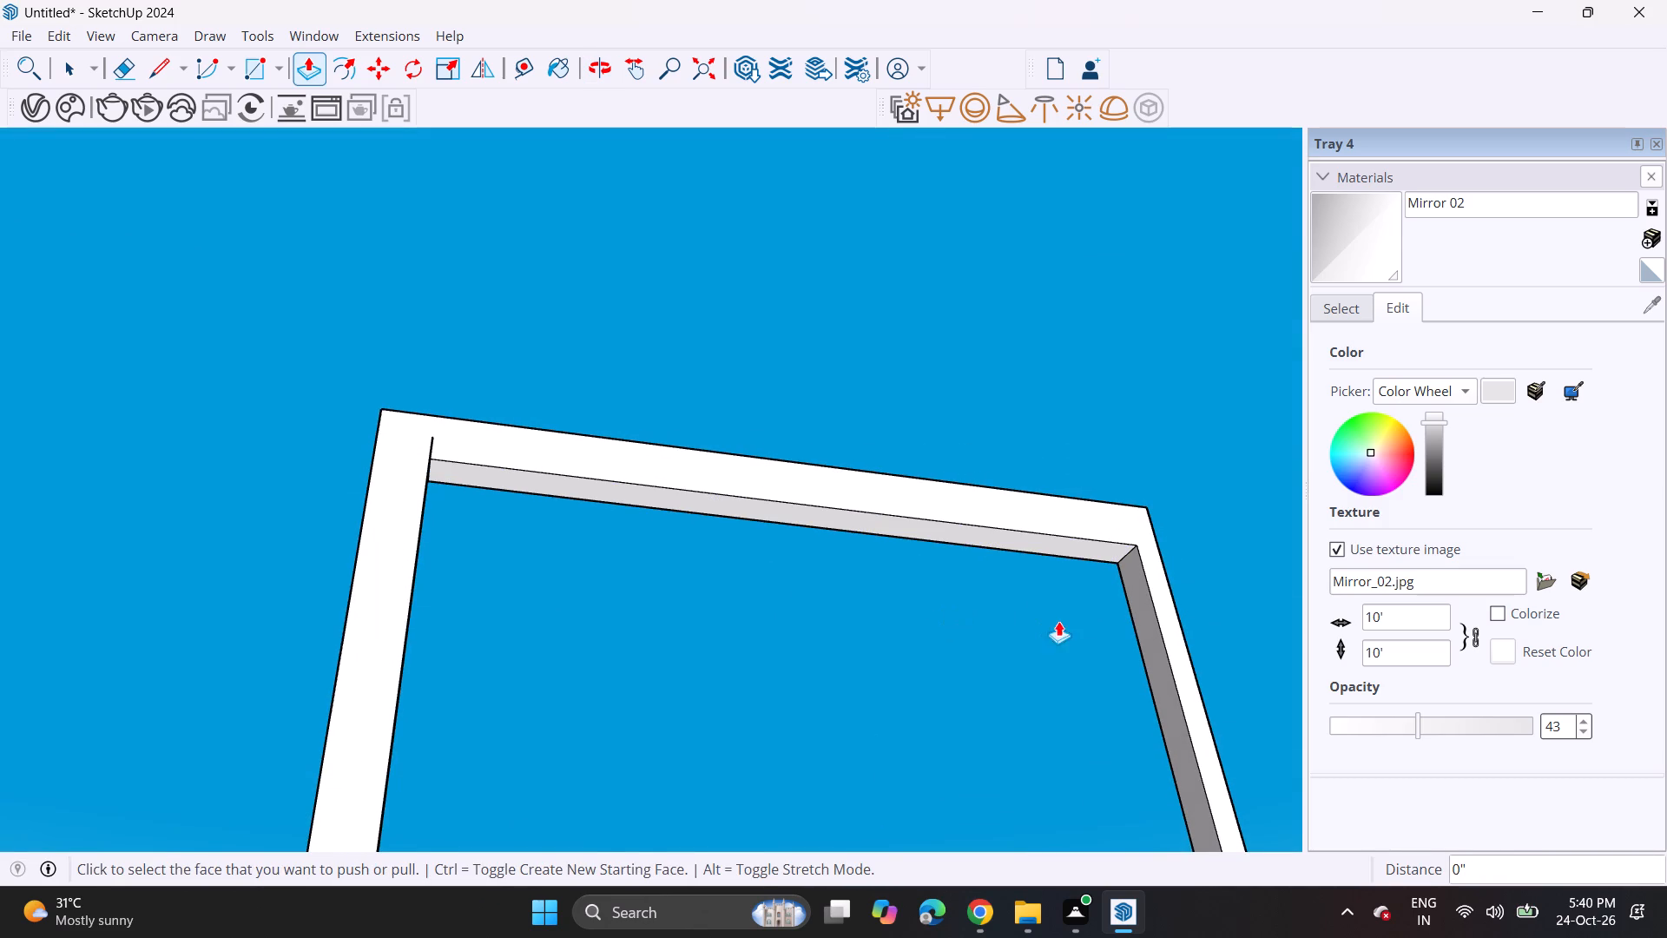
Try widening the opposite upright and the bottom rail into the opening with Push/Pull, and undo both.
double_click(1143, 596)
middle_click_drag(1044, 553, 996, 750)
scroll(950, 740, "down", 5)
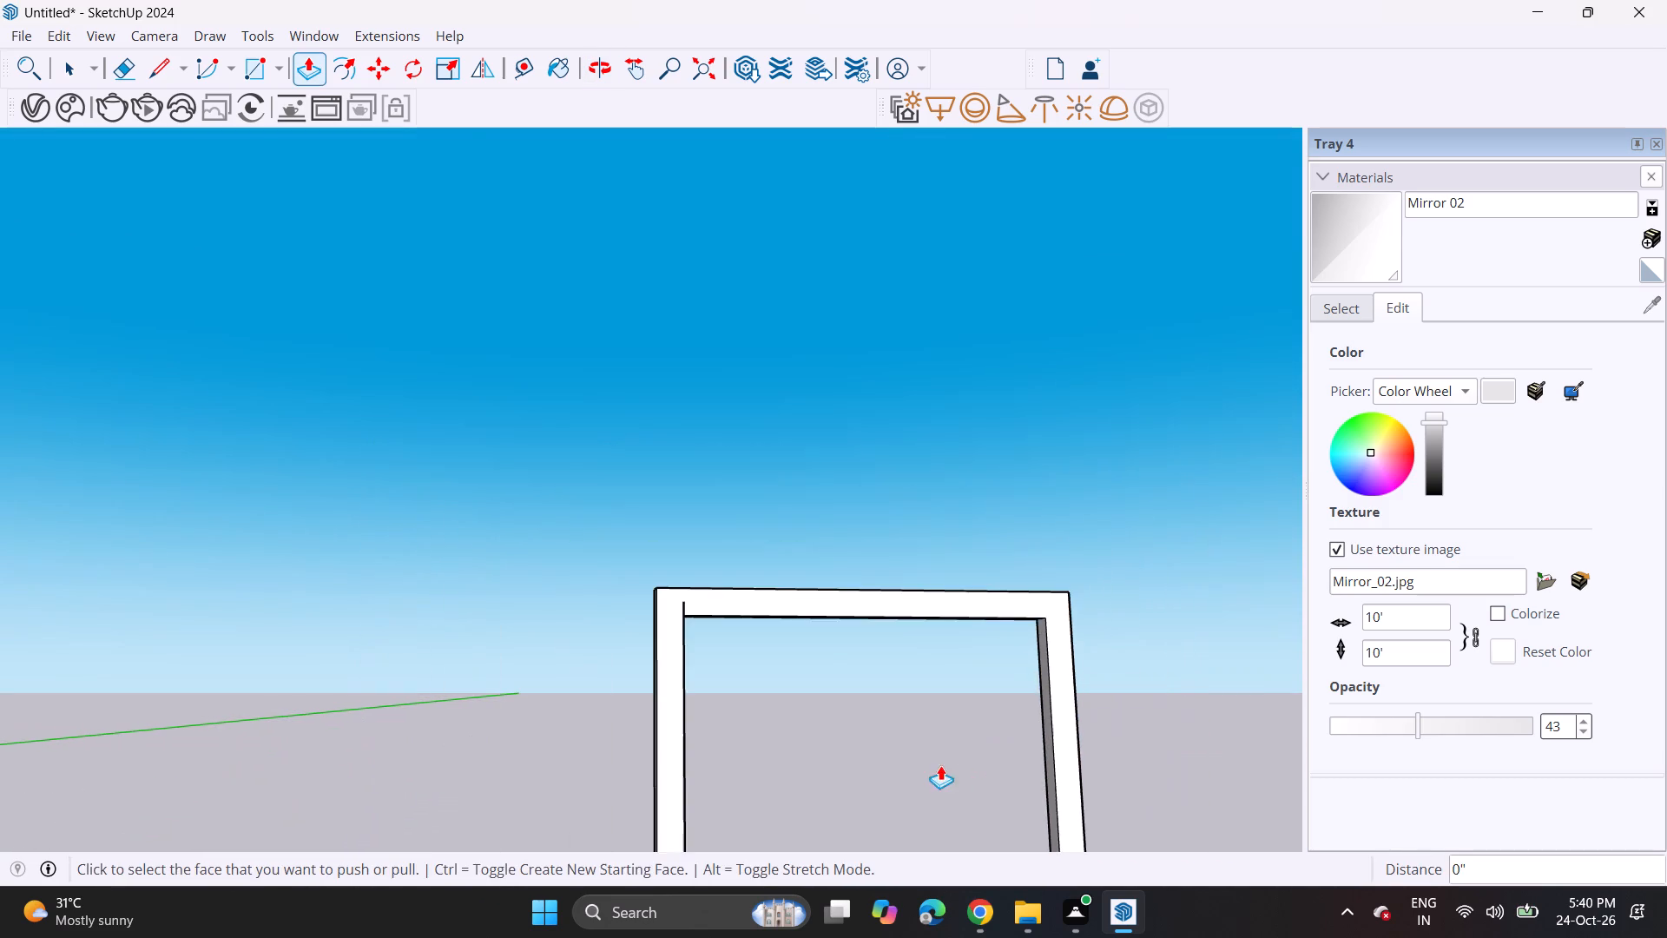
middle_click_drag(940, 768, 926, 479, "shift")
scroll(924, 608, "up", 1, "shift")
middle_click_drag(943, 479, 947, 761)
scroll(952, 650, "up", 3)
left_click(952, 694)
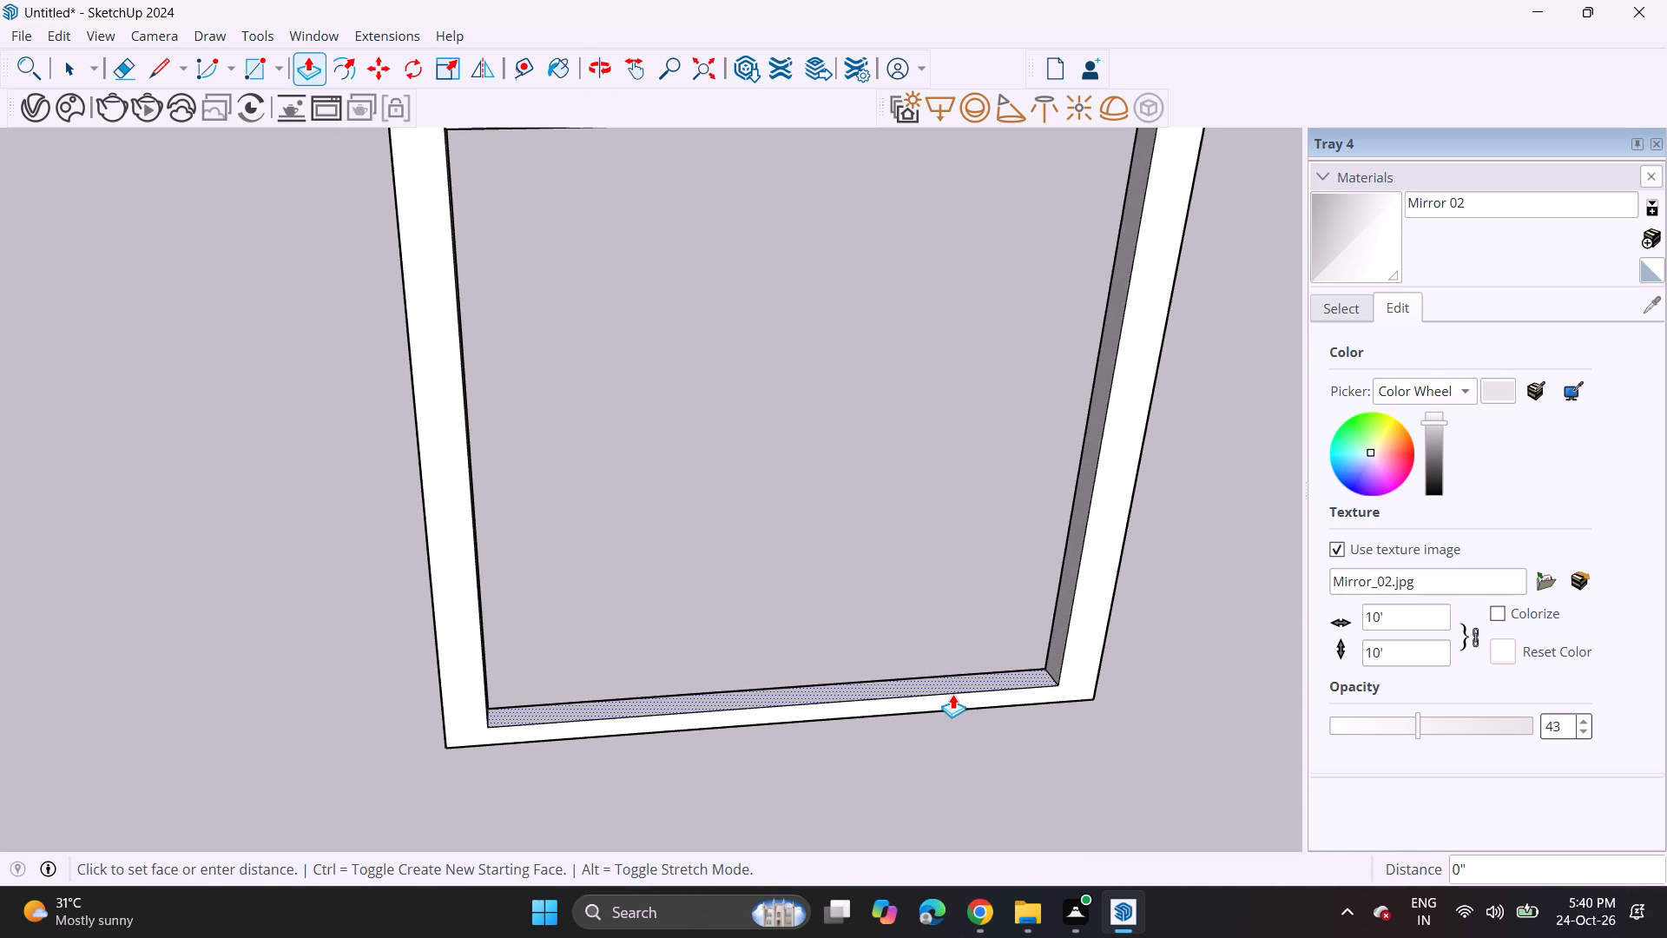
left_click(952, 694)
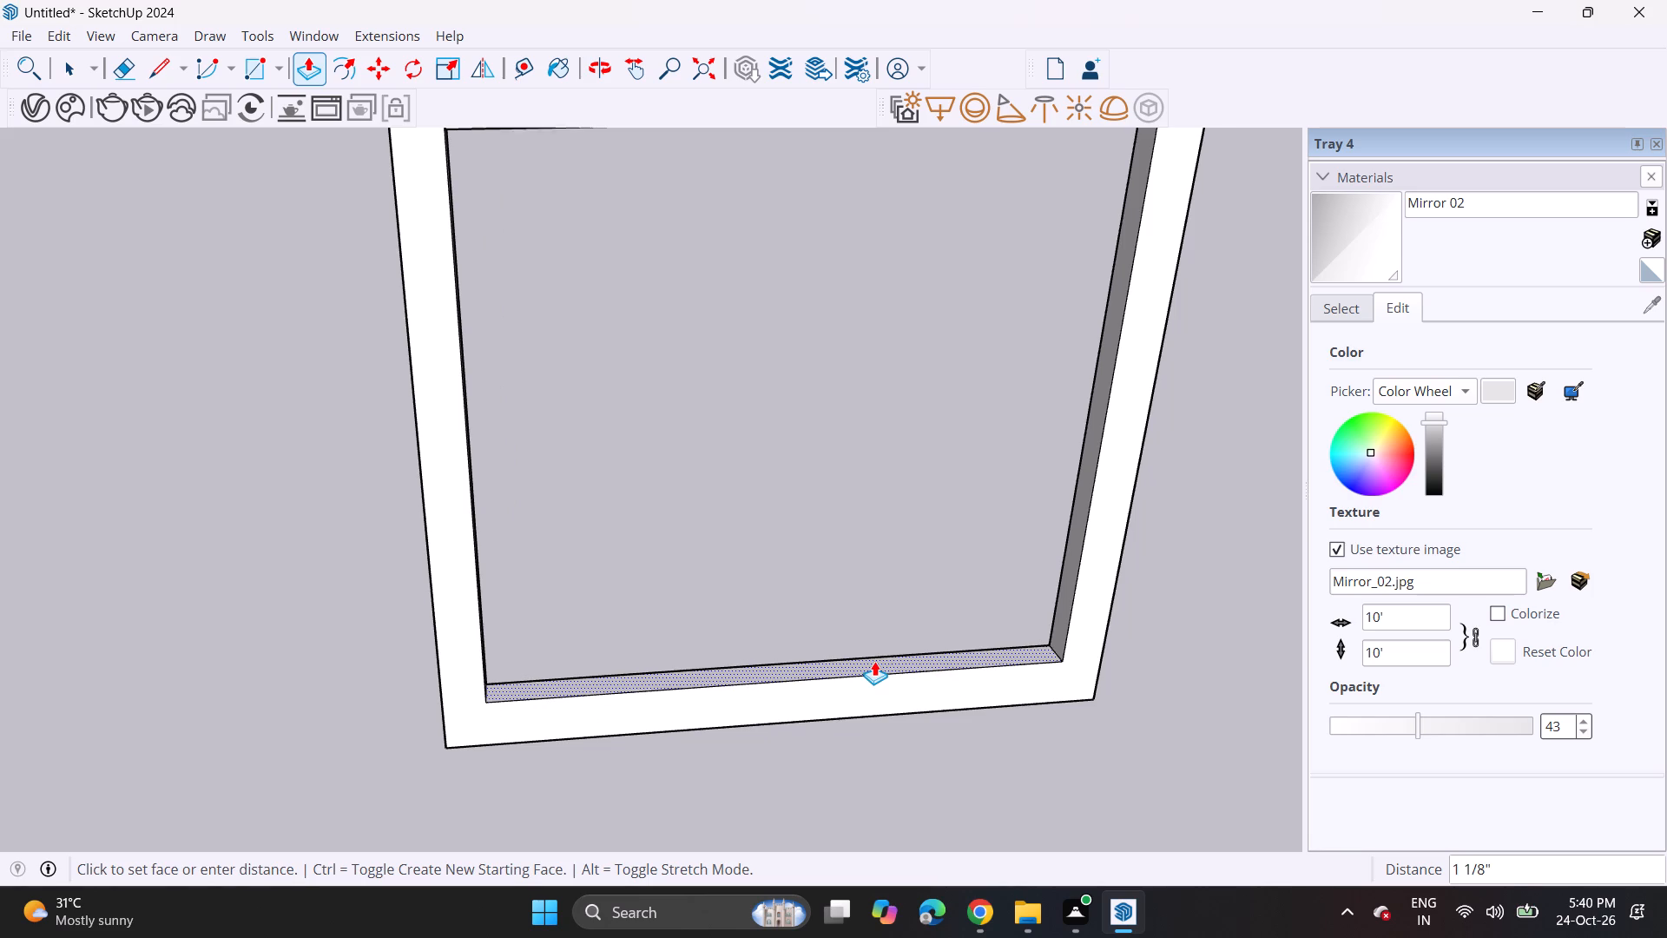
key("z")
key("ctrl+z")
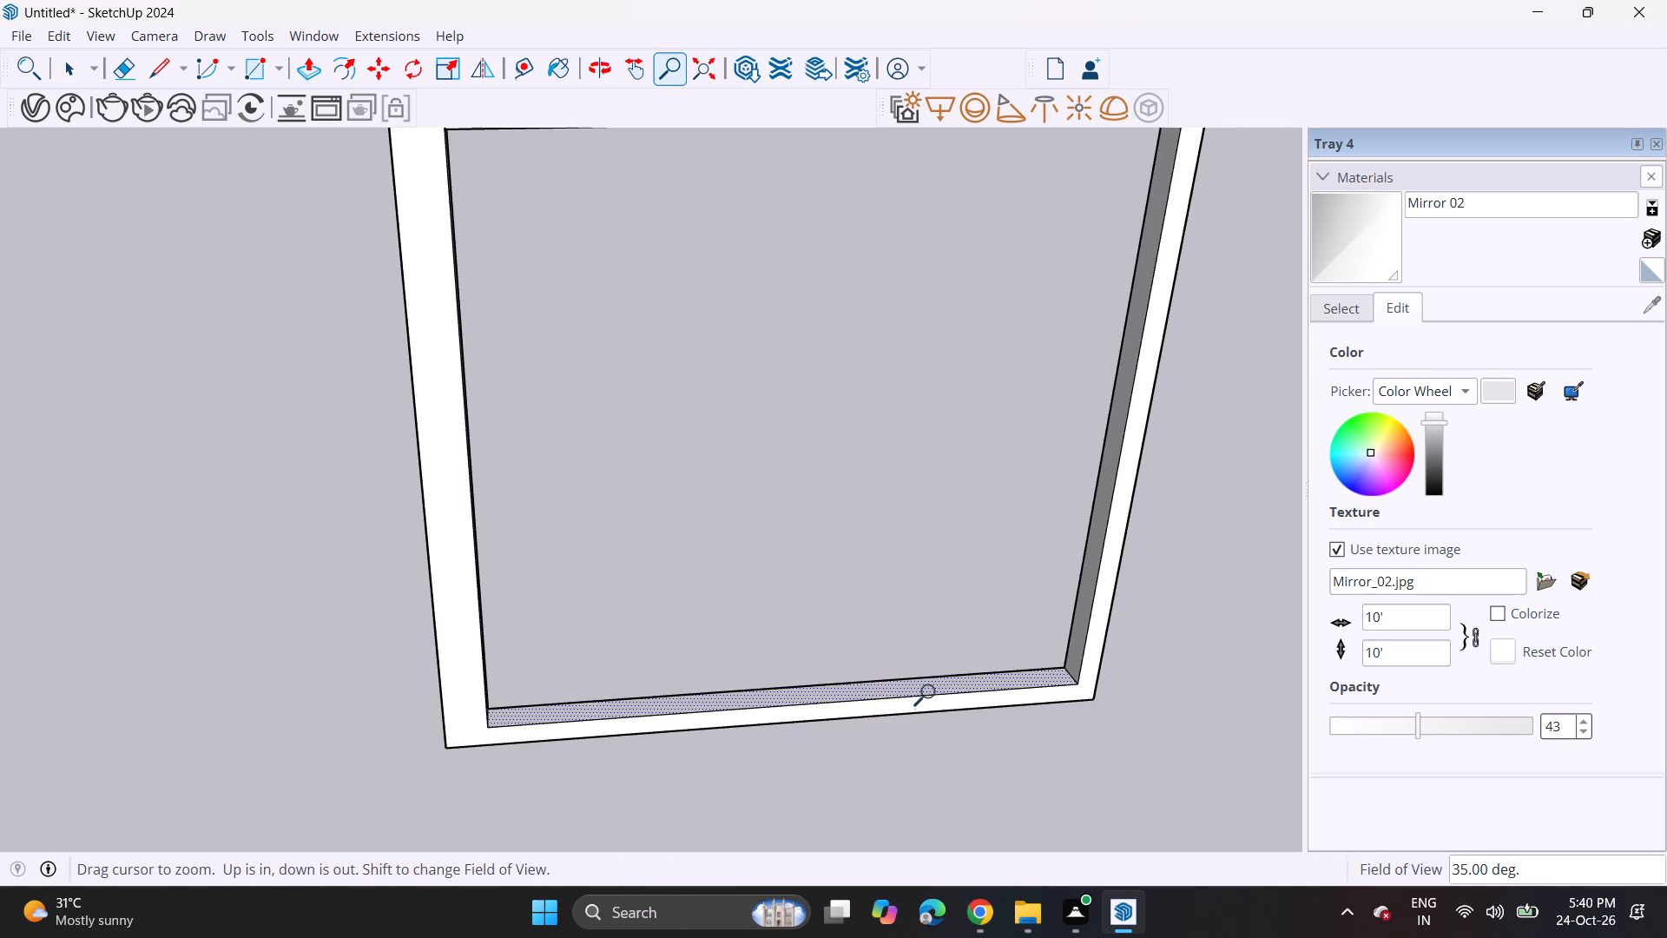
Pull the opposite upright's inner face 13/16" into the opening and repeat the same offset on the bottom rail's inner face.
scroll(832, 649, "down", 5)
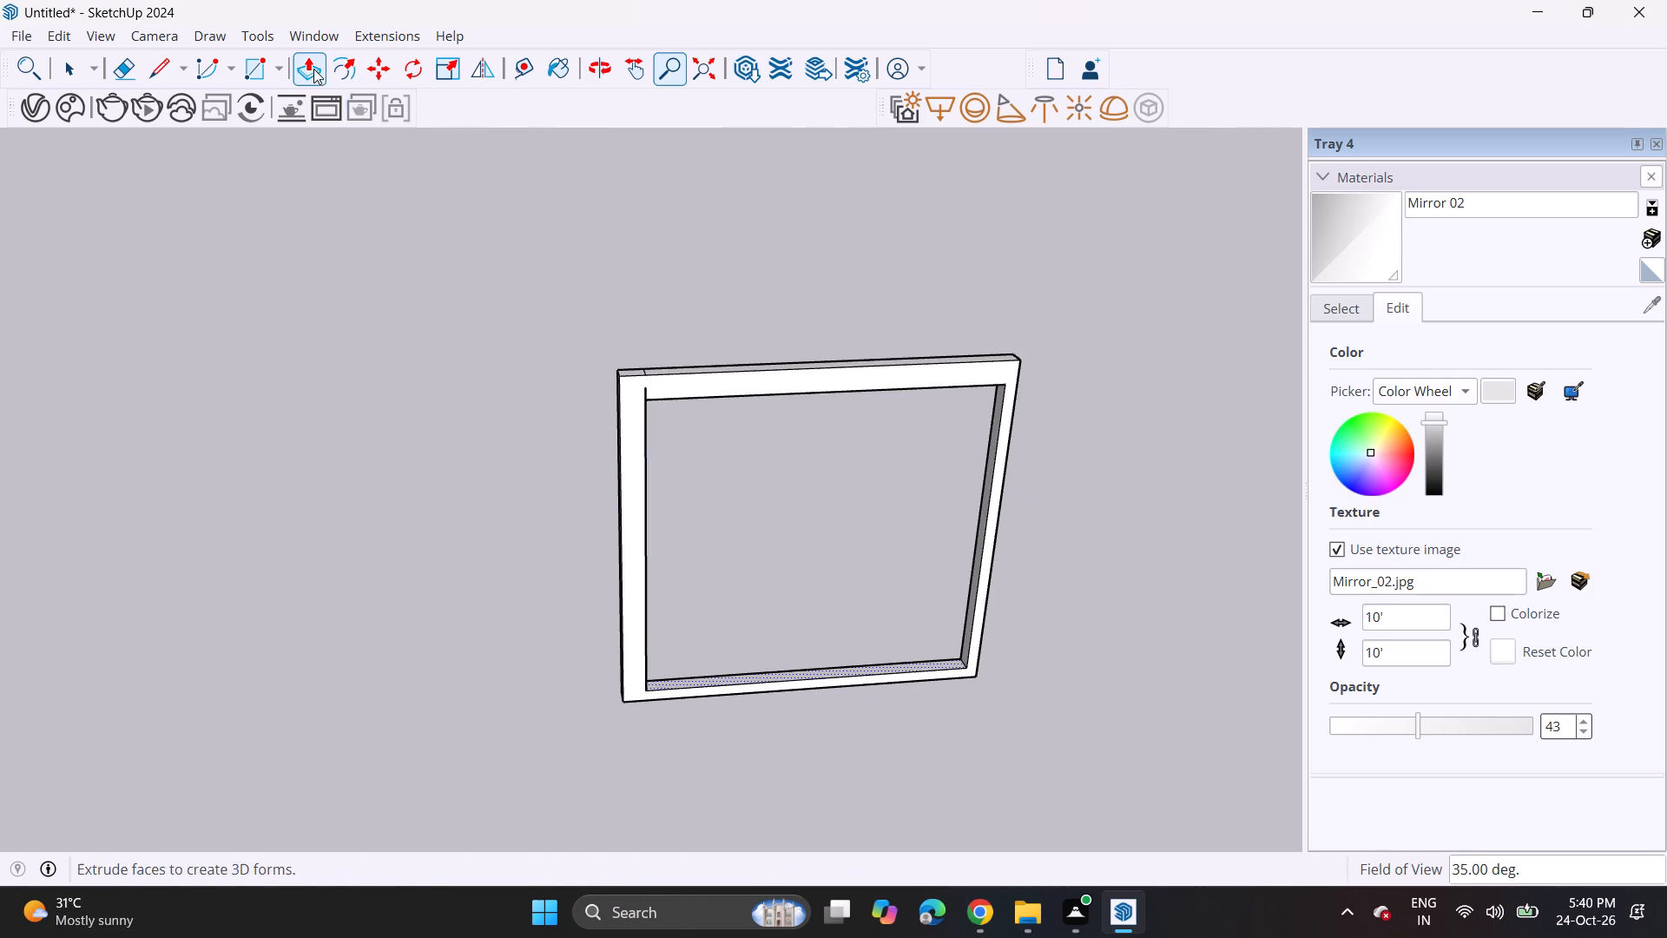
left_click(313, 69)
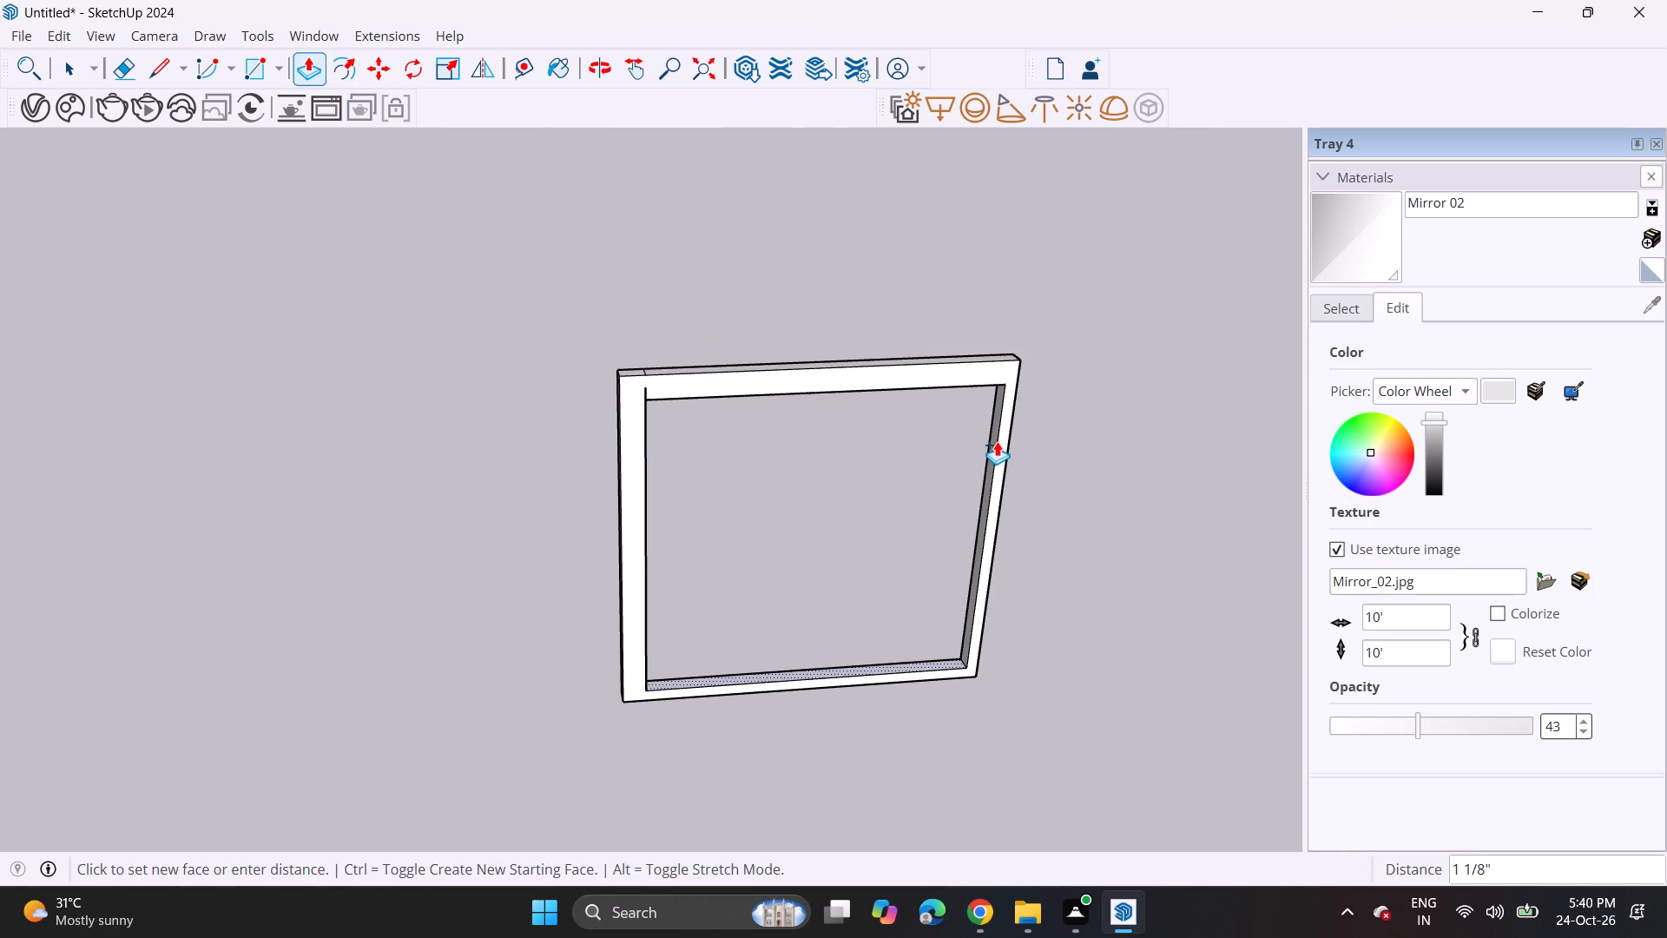
key("Escape")
scroll(985, 454, "up", 6)
left_click(1003, 462)
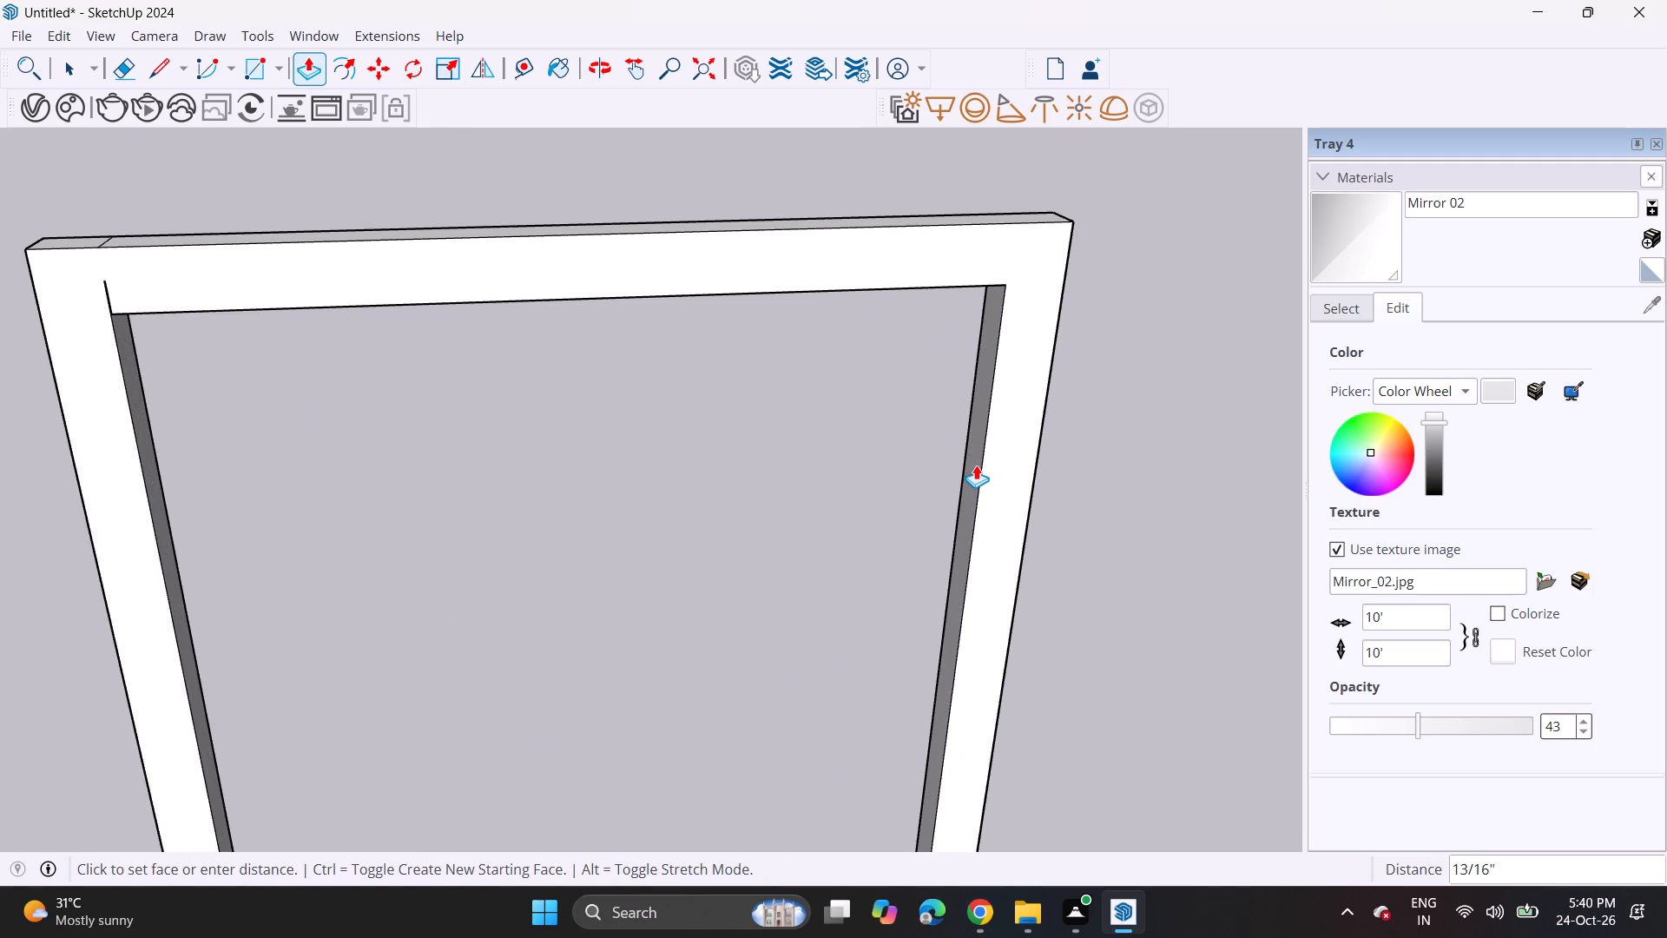
left_click(989, 475)
scroll(931, 525, "down", 5)
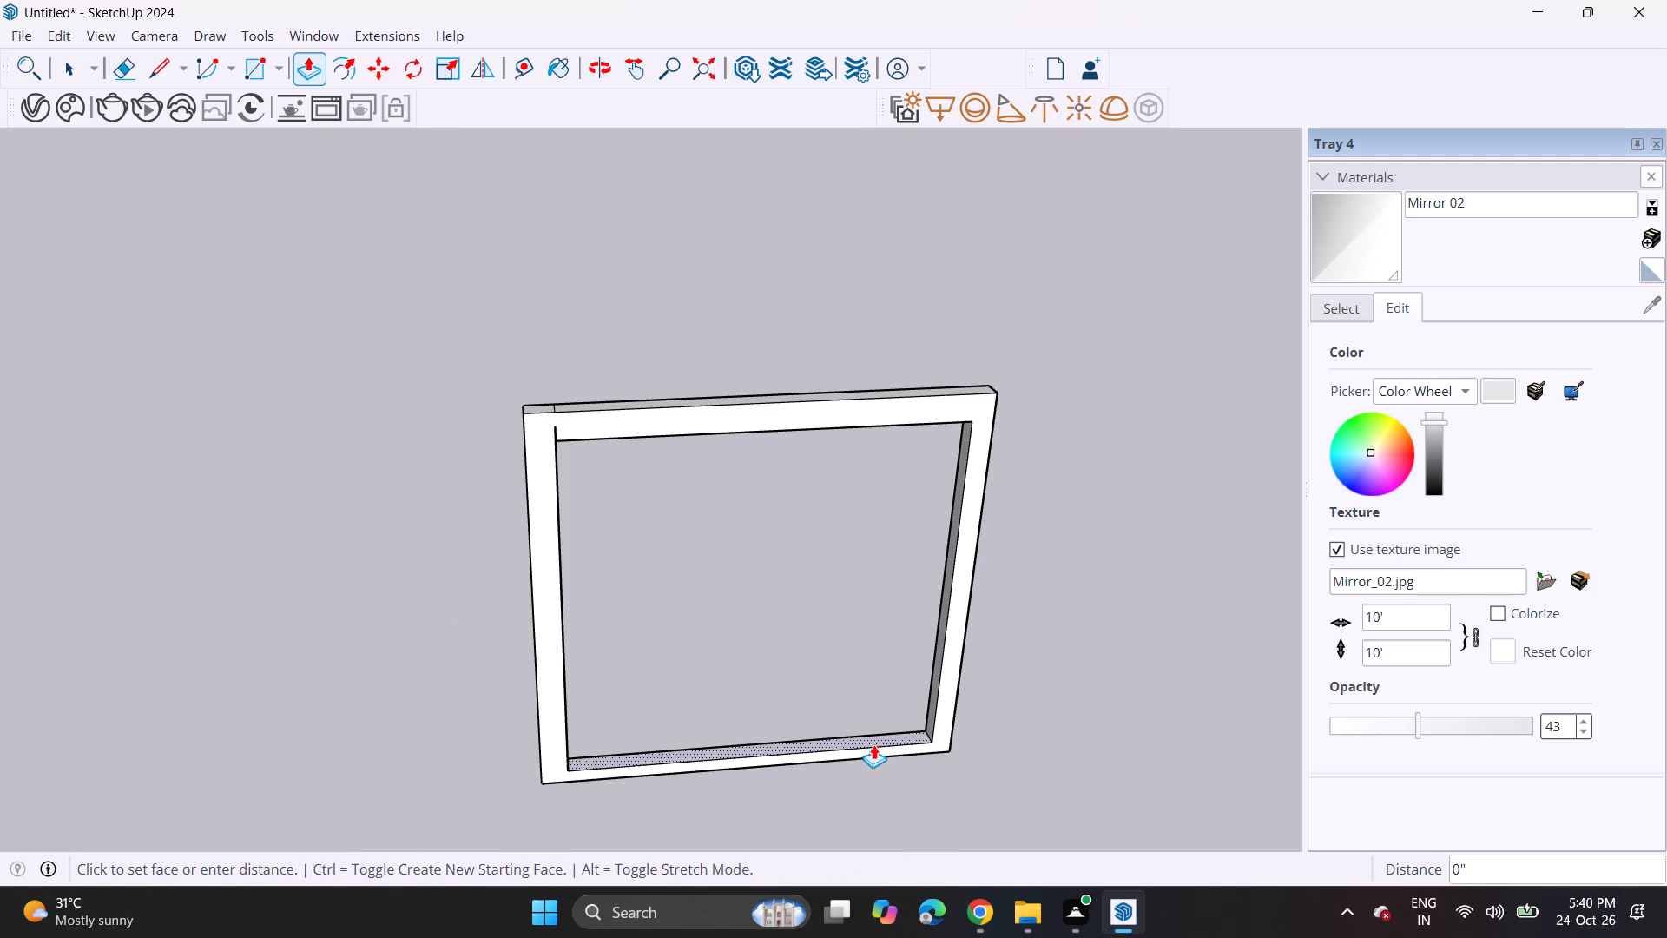
double_click(873, 744)
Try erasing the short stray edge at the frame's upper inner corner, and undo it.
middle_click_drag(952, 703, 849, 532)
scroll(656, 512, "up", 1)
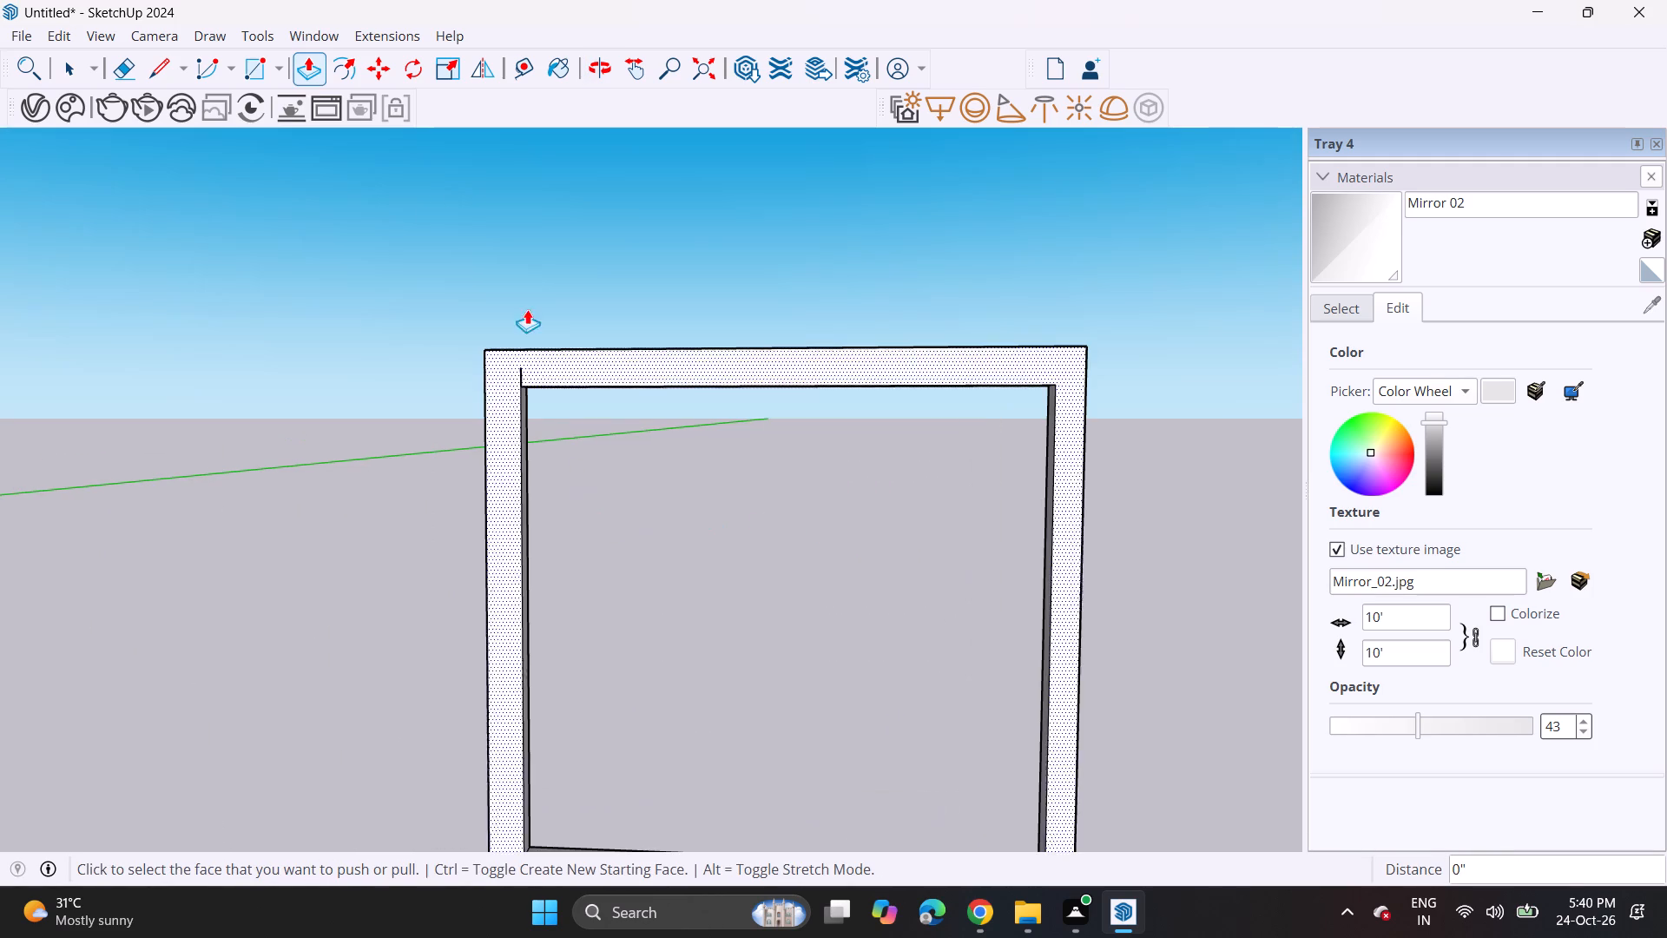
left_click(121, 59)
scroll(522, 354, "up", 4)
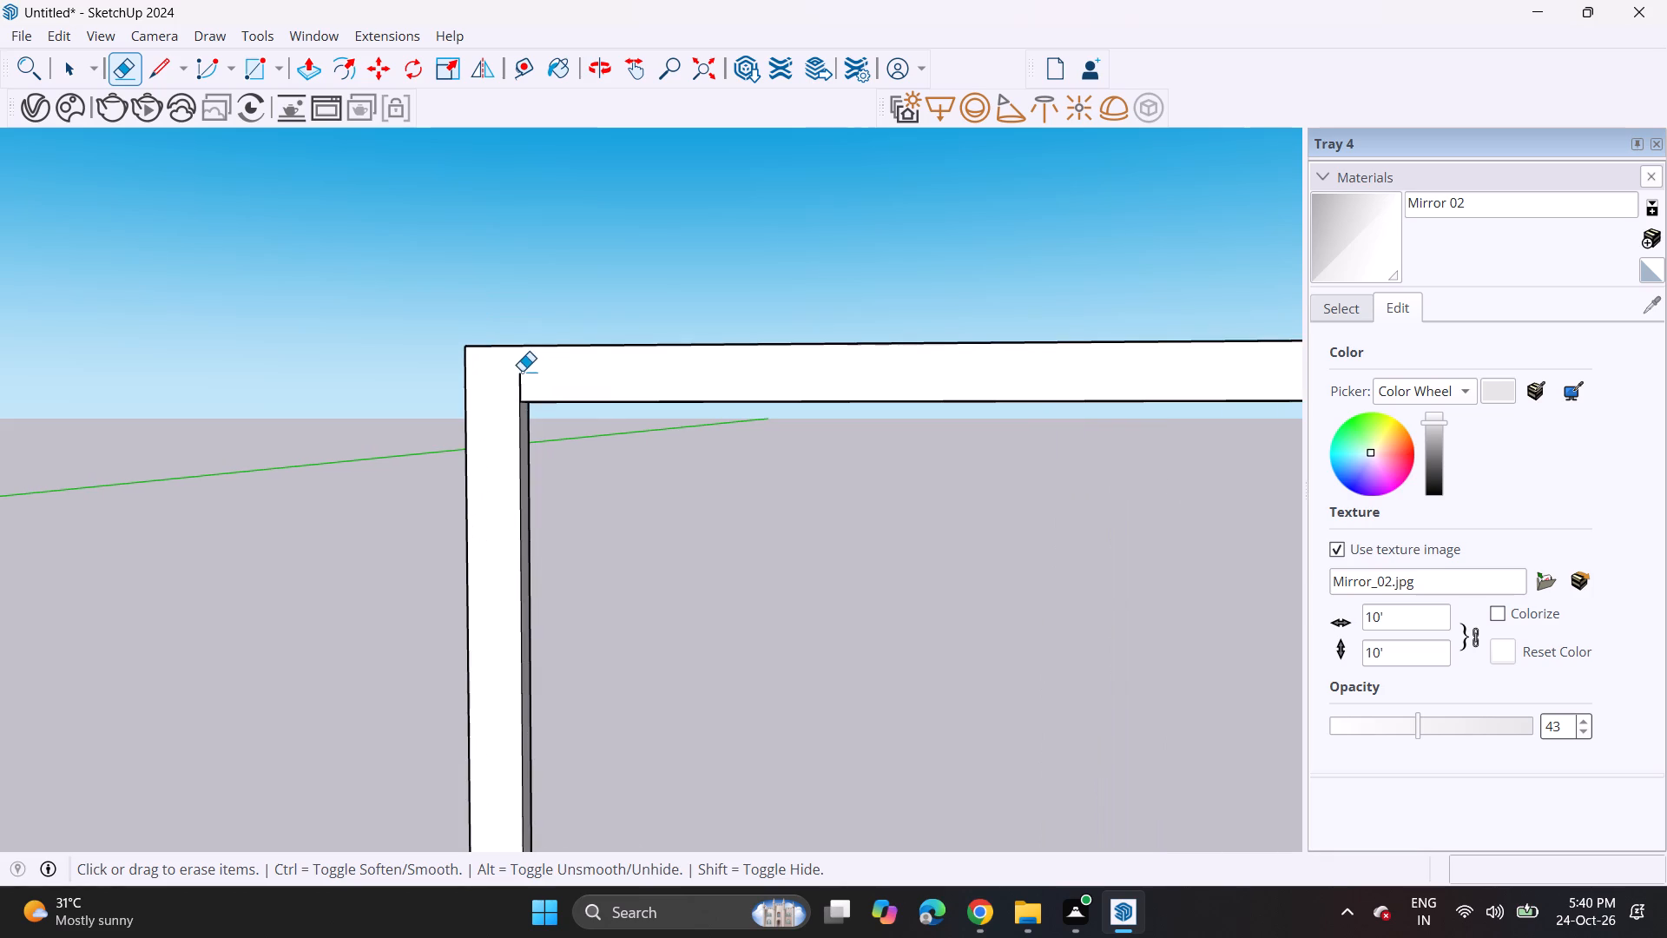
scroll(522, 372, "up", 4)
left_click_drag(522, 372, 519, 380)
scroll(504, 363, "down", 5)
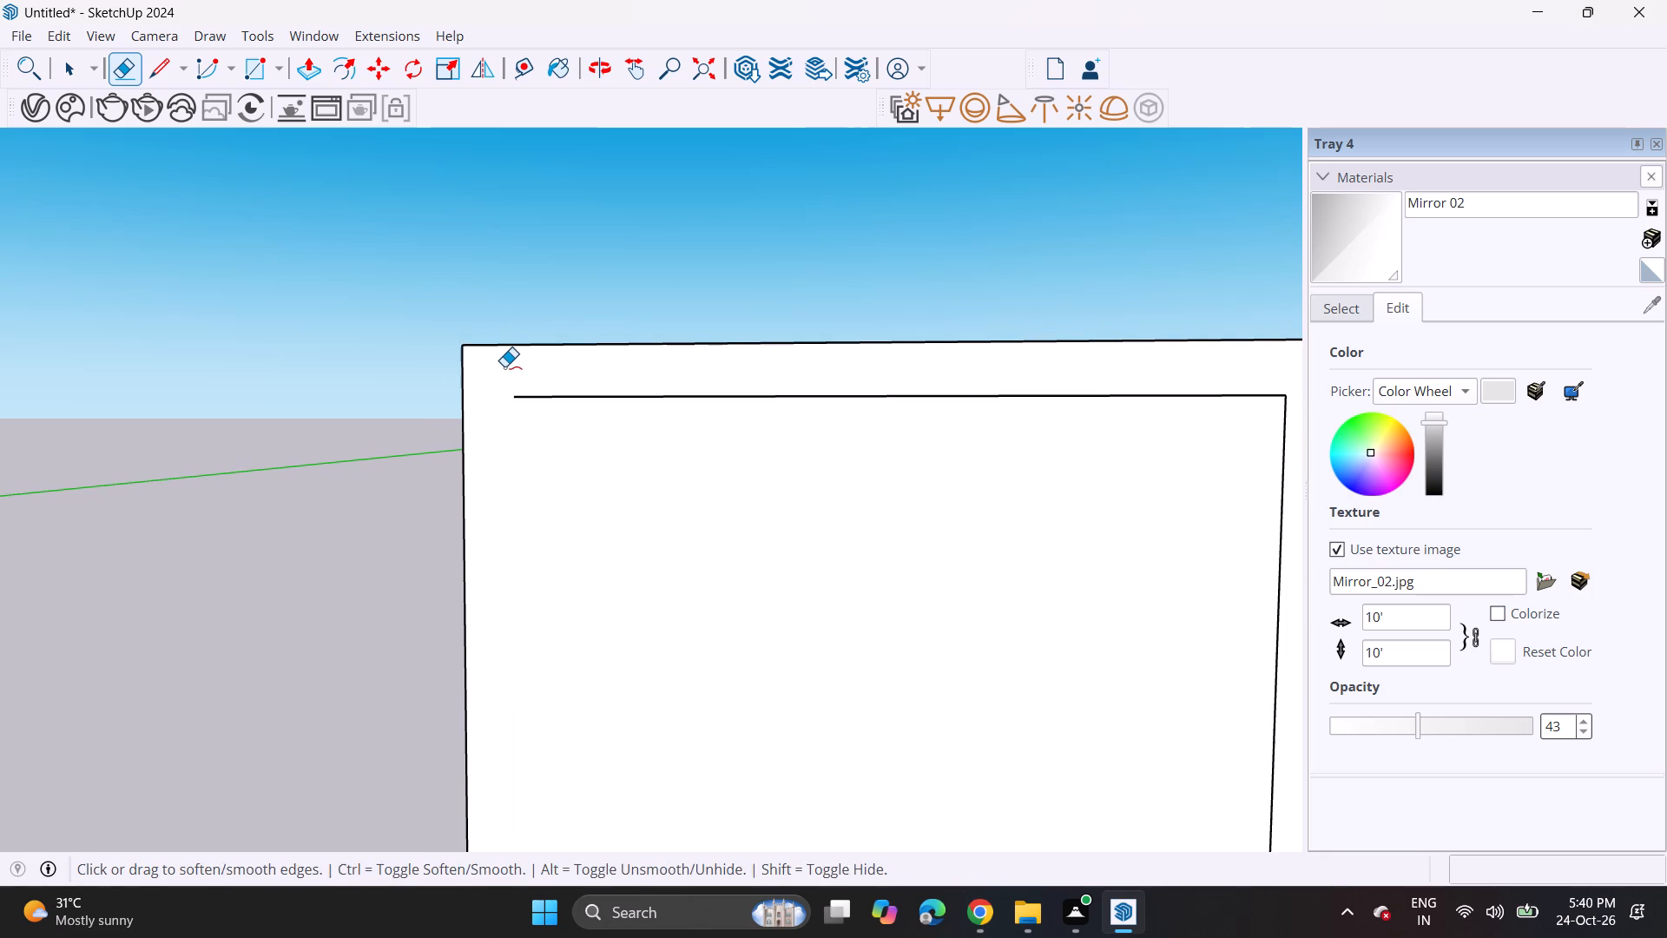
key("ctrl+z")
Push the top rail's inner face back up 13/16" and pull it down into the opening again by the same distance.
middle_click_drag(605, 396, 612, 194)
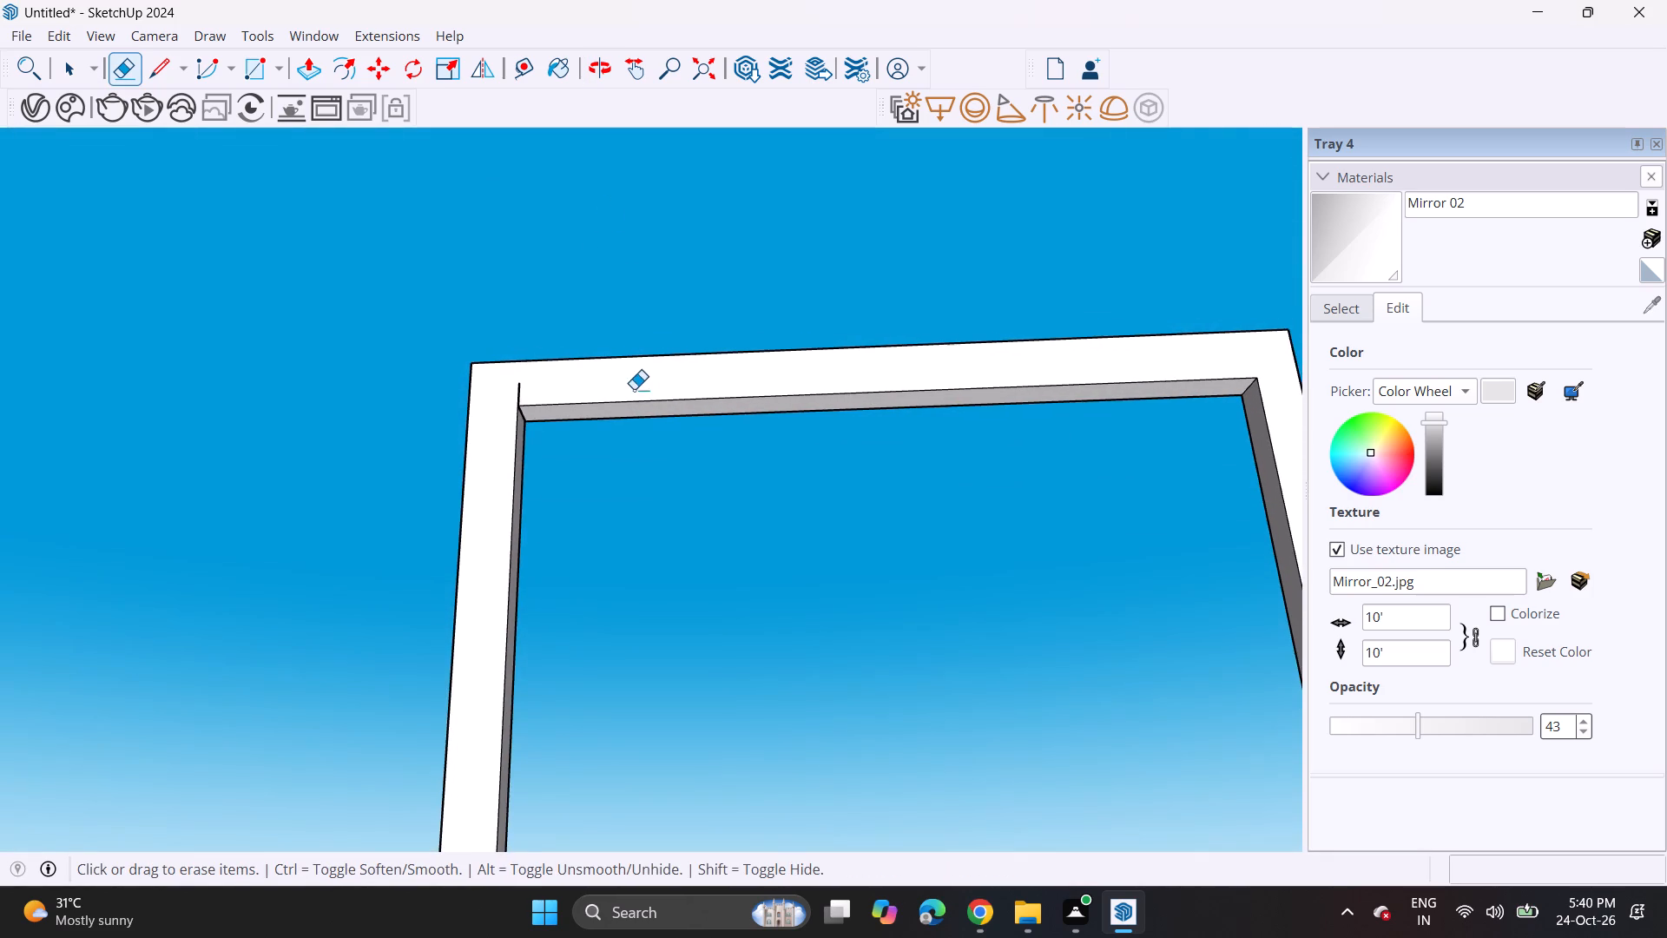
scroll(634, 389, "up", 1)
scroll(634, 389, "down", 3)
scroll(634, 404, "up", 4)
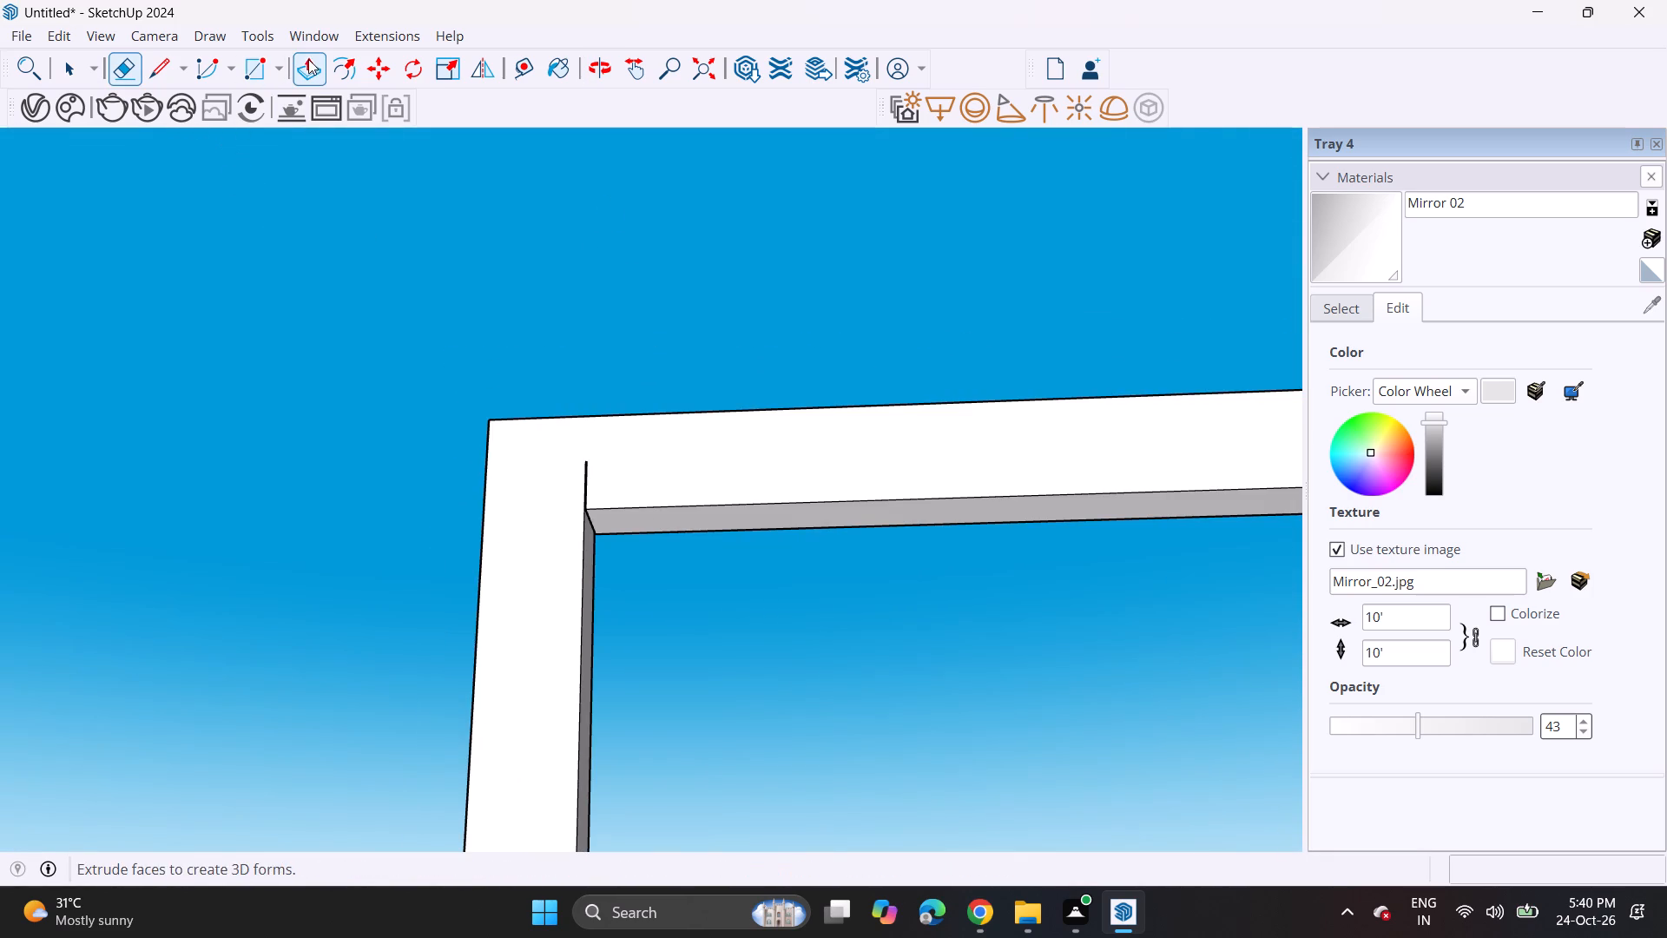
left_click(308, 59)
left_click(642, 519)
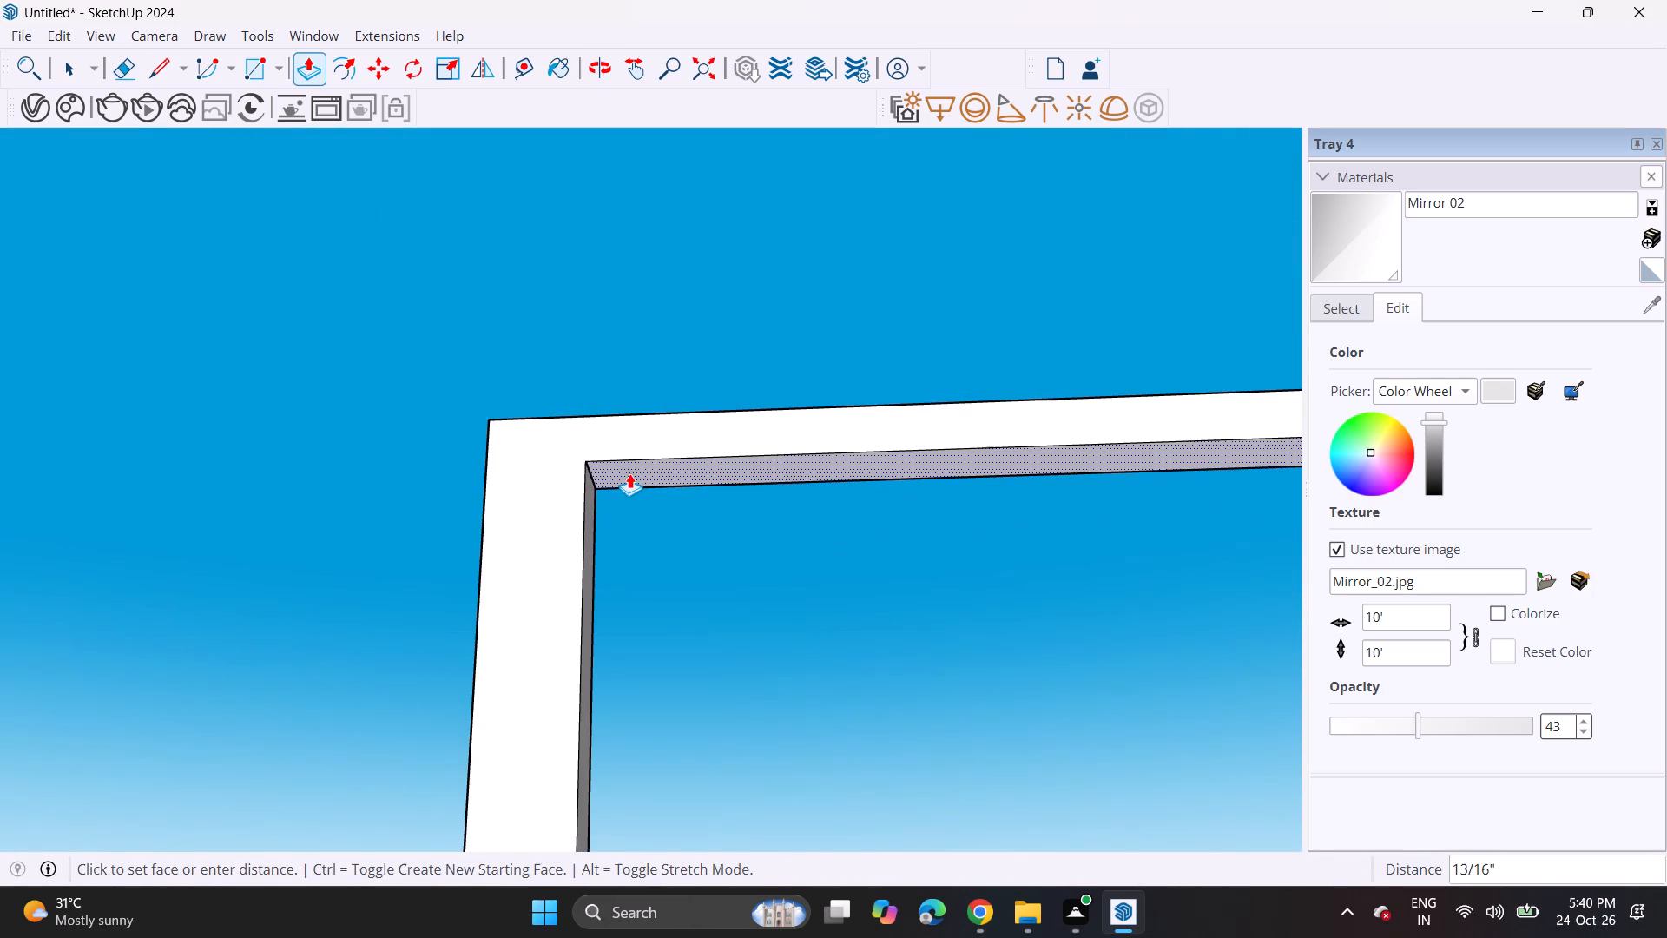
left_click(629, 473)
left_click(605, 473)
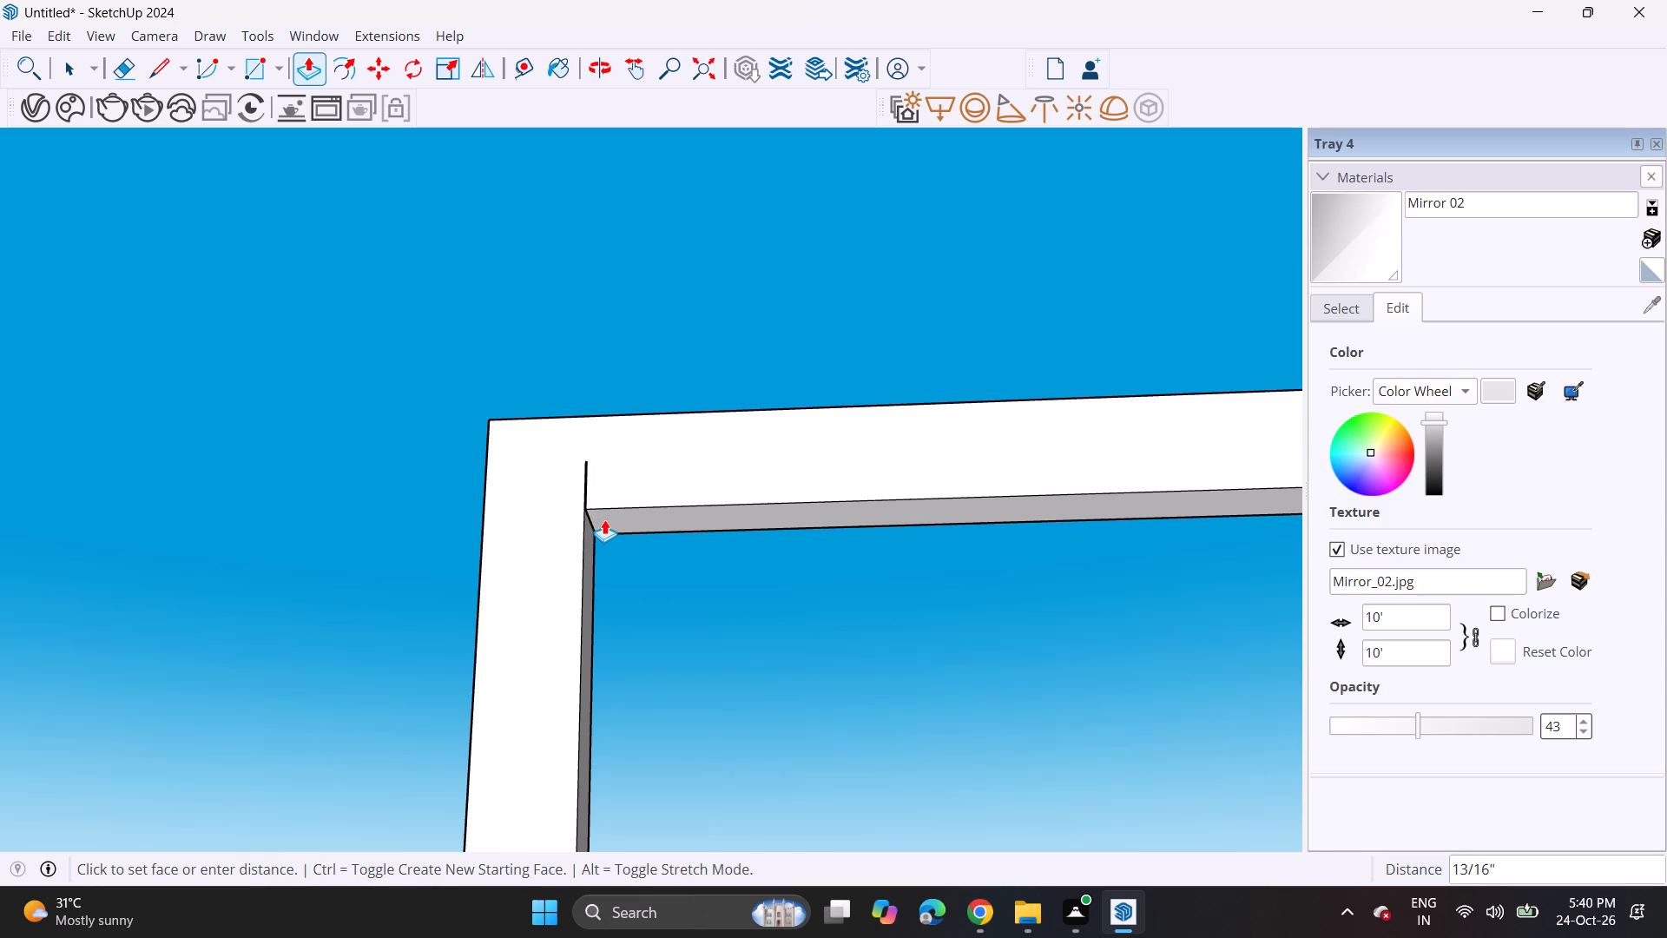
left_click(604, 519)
Draw a rectangle across the new frame's opening between opposite inner corners, about 1' 10 13/16" by 1' 9 1/8", to form the glass pane.
scroll(563, 383, "down", 9)
middle_click_drag(556, 459, 625, 645)
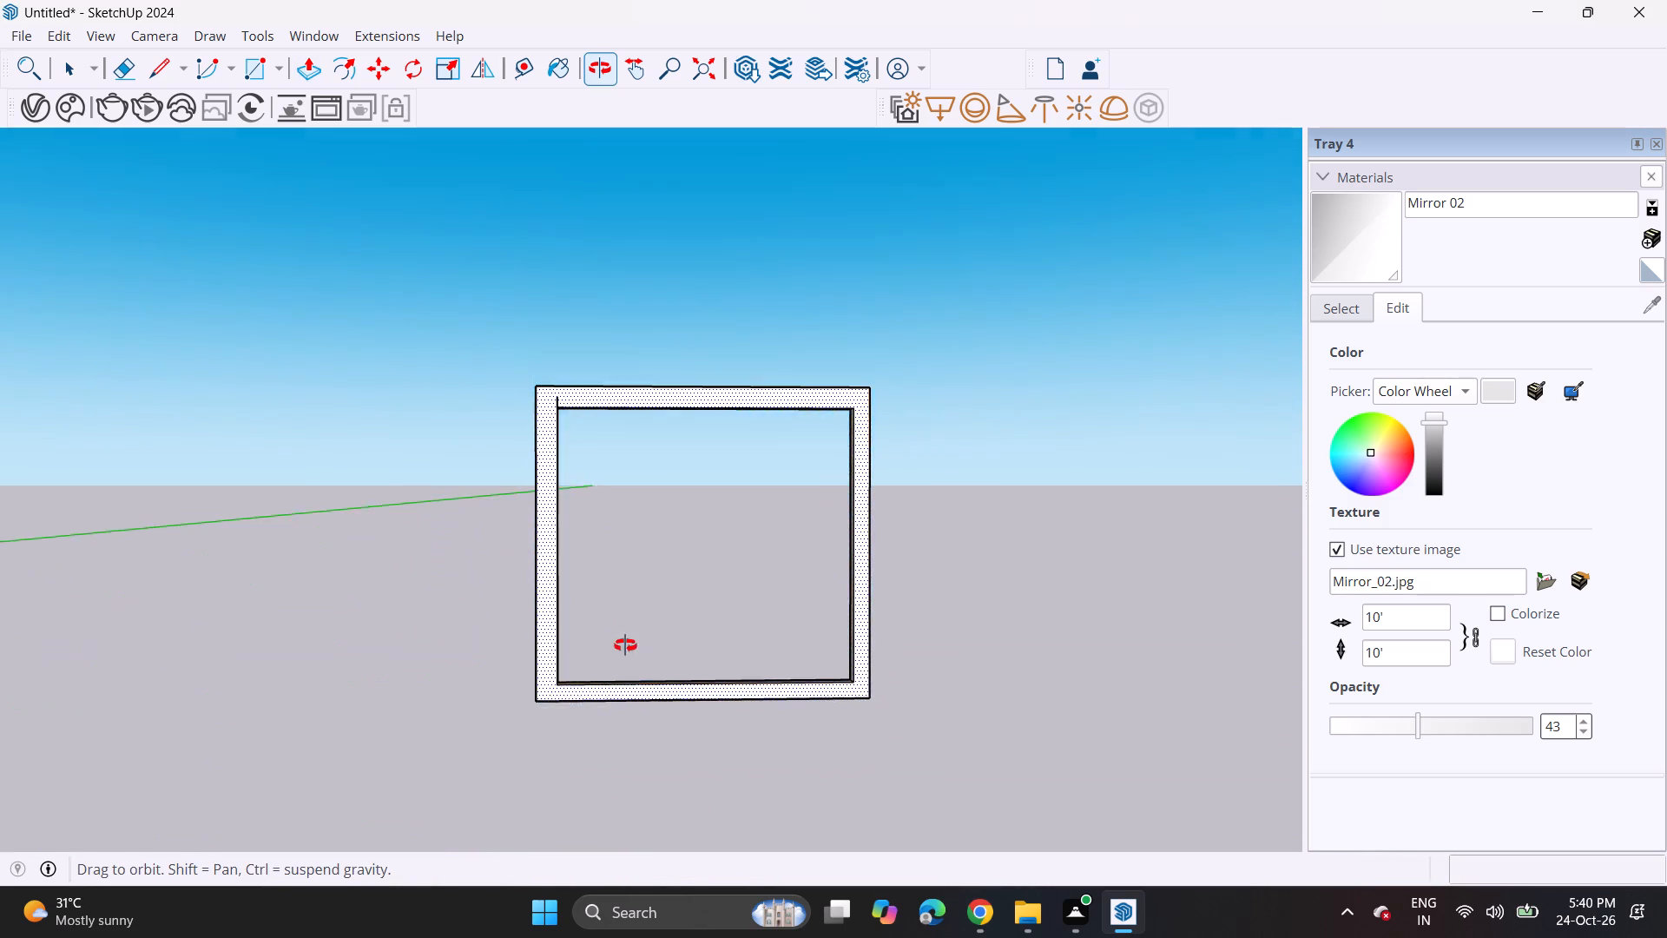
middle_click_drag(625, 645, 634, 665)
key("space")
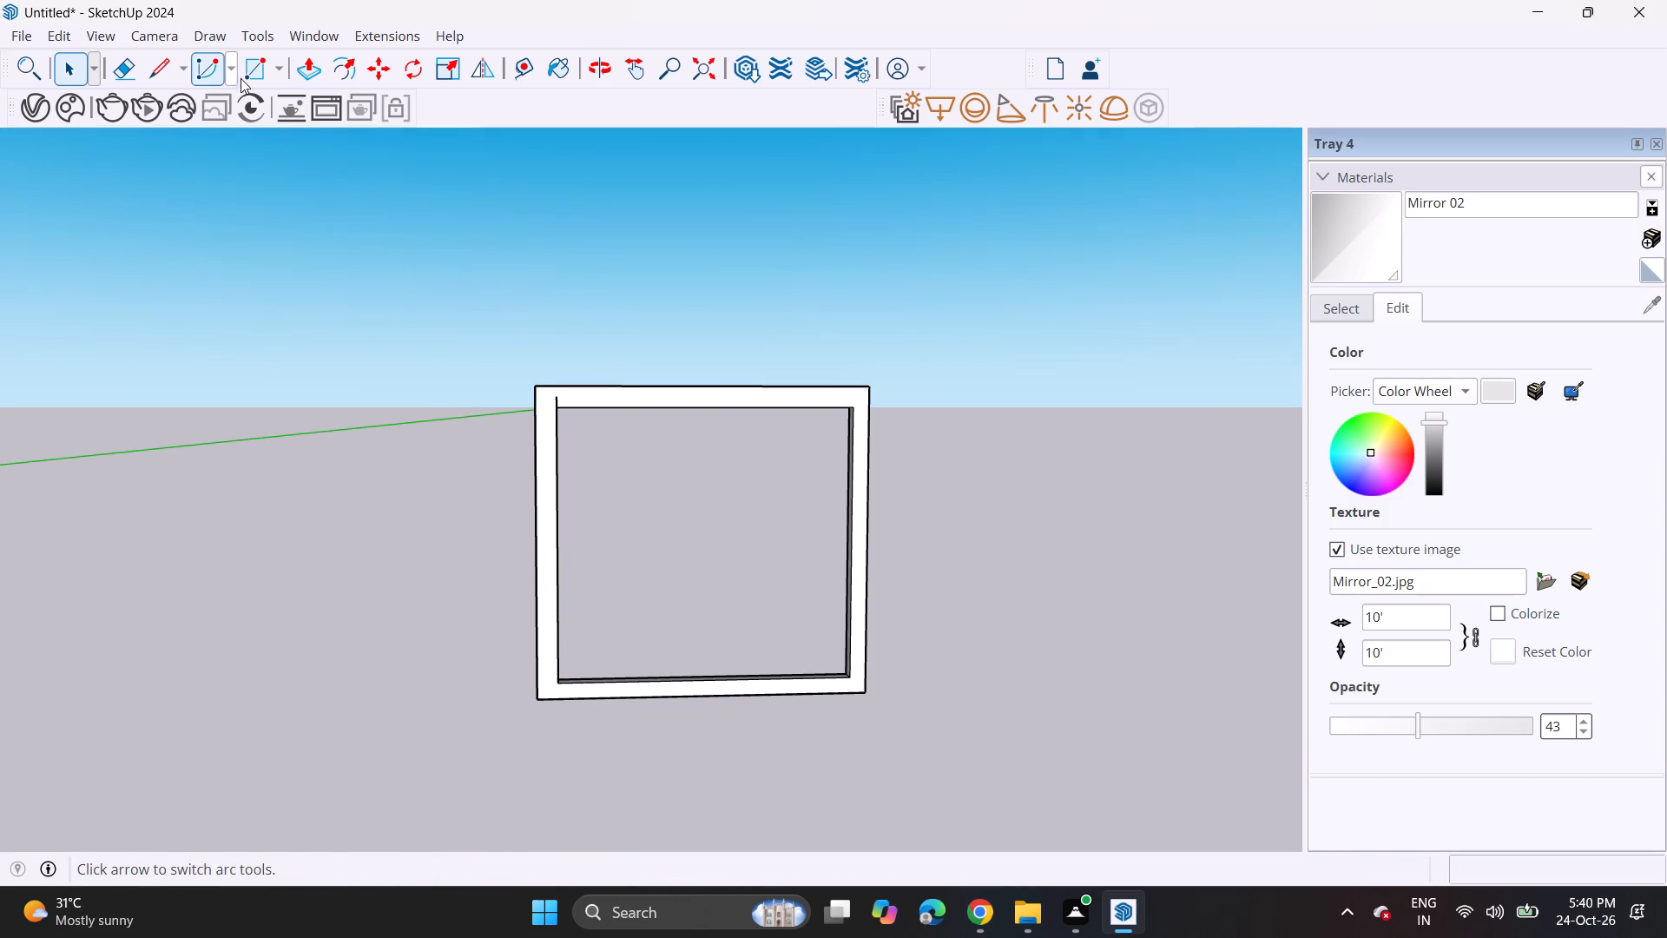
left_click(253, 72)
middle_click_drag(708, 424, 739, 529)
scroll(807, 604, "up", 4)
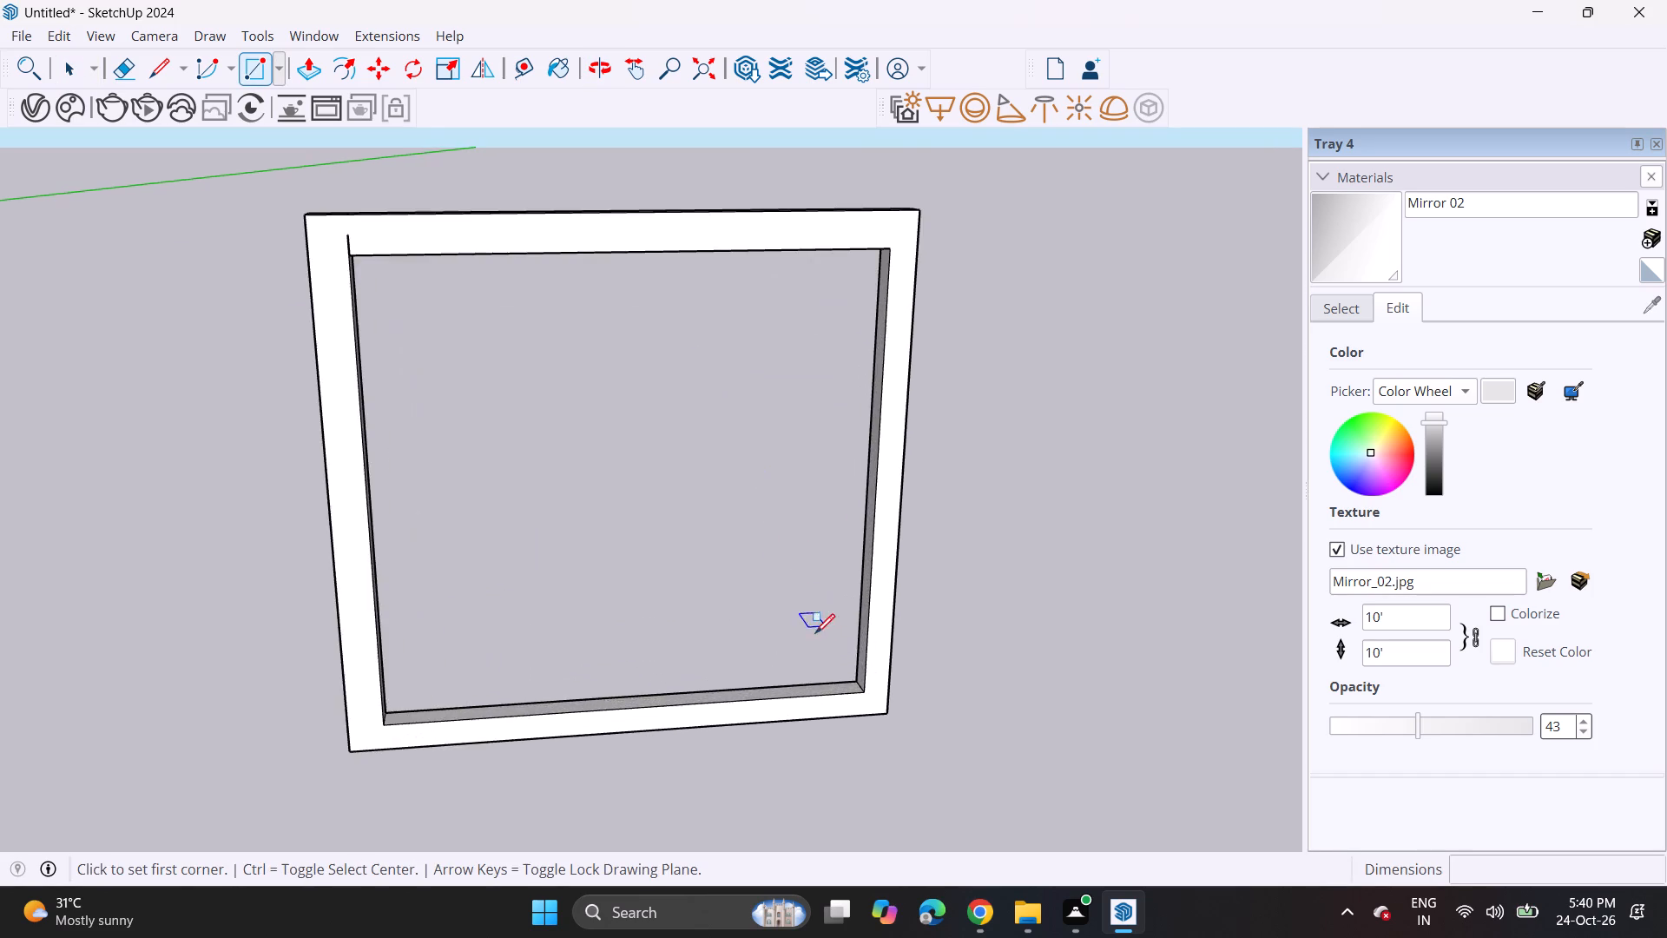
scroll(823, 651, "up", 5)
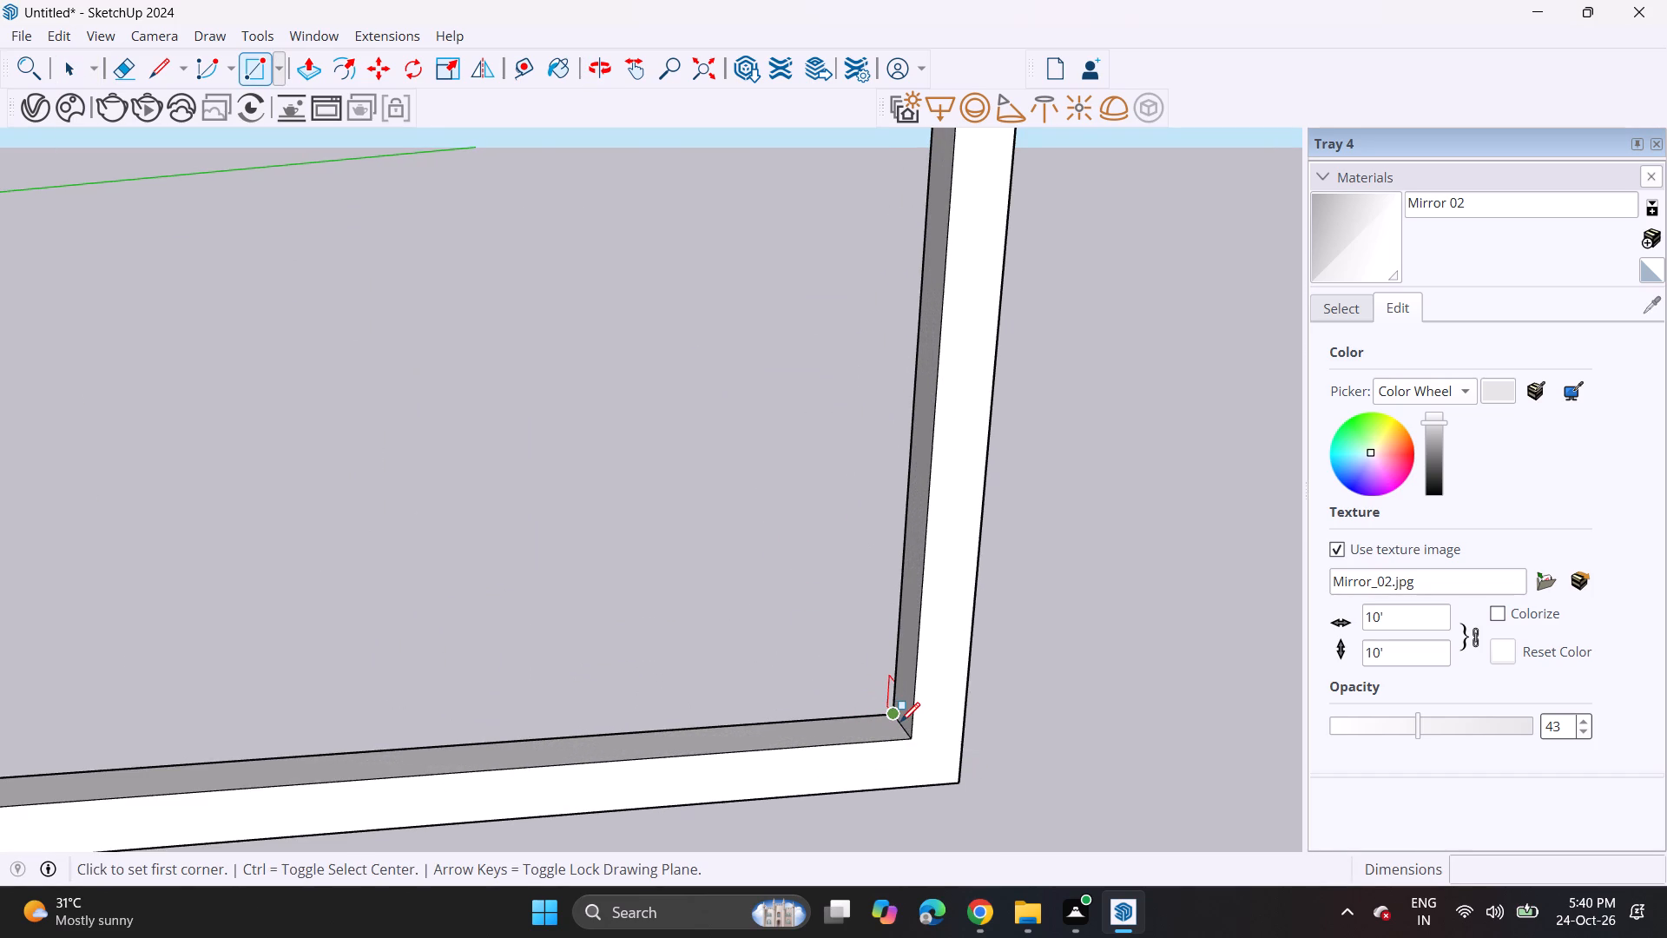
scroll(902, 722, "up", 6)
left_click(901, 735)
scroll(707, 622, "down", 3)
scroll(707, 622, "up", 2)
scroll(707, 622, "down", 3)
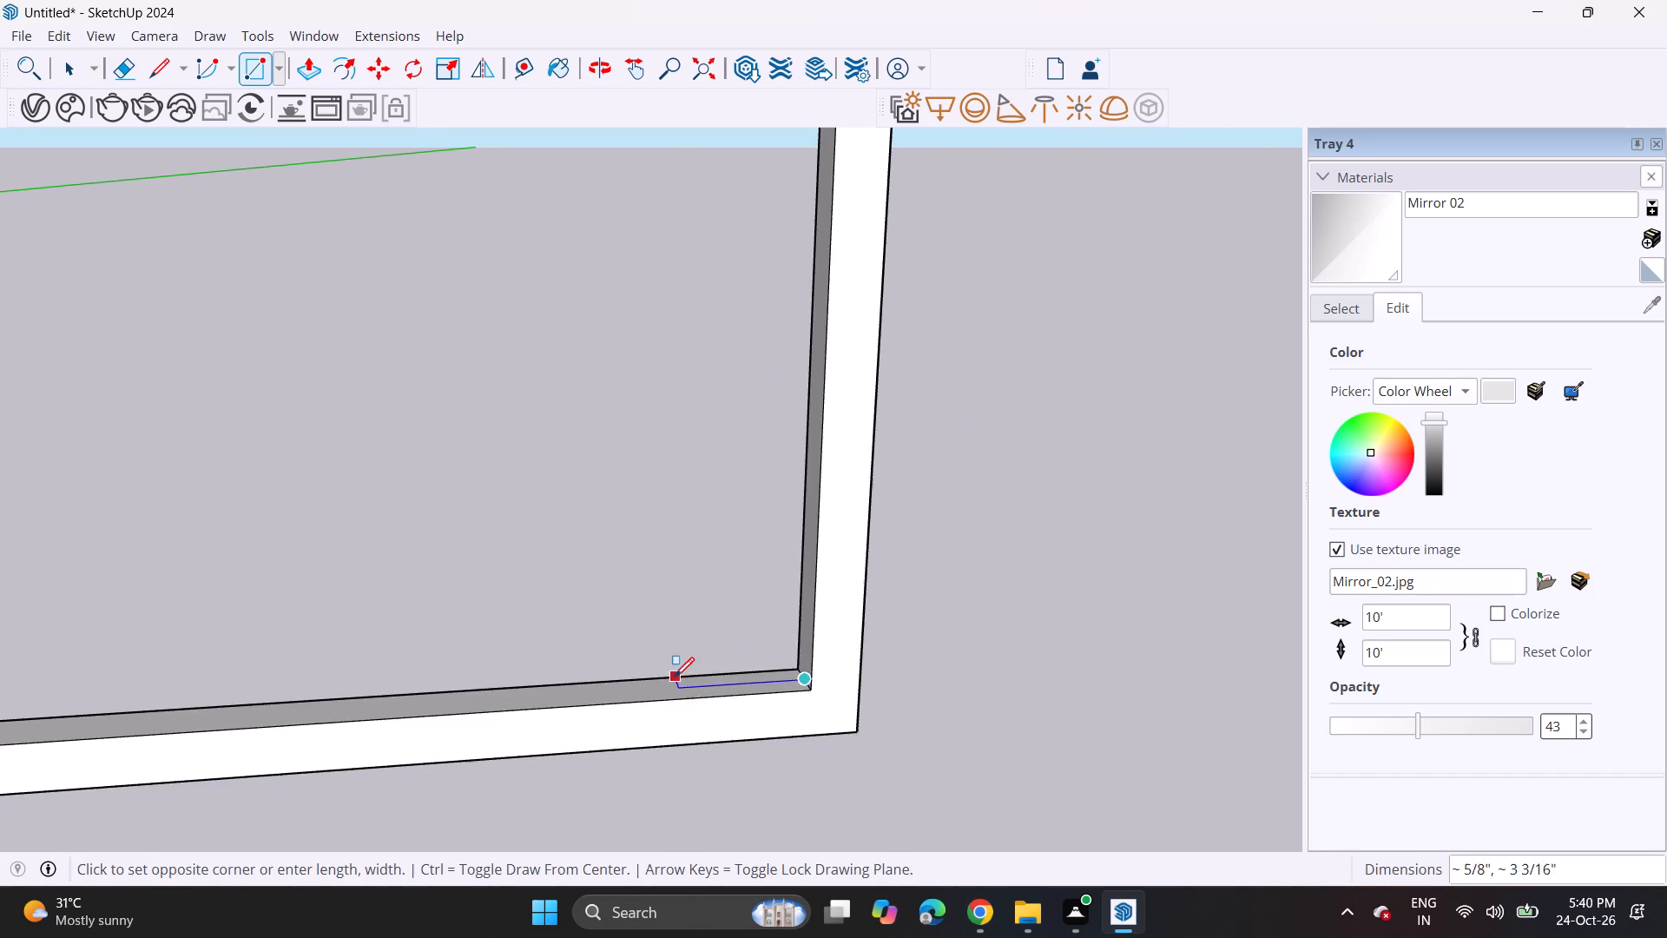
scroll(665, 651, "up", 1)
middle_click_drag(665, 651, 950, 878, "shift")
scroll(771, 753, "down", 11)
middle_click_drag(627, 607, 556, 527)
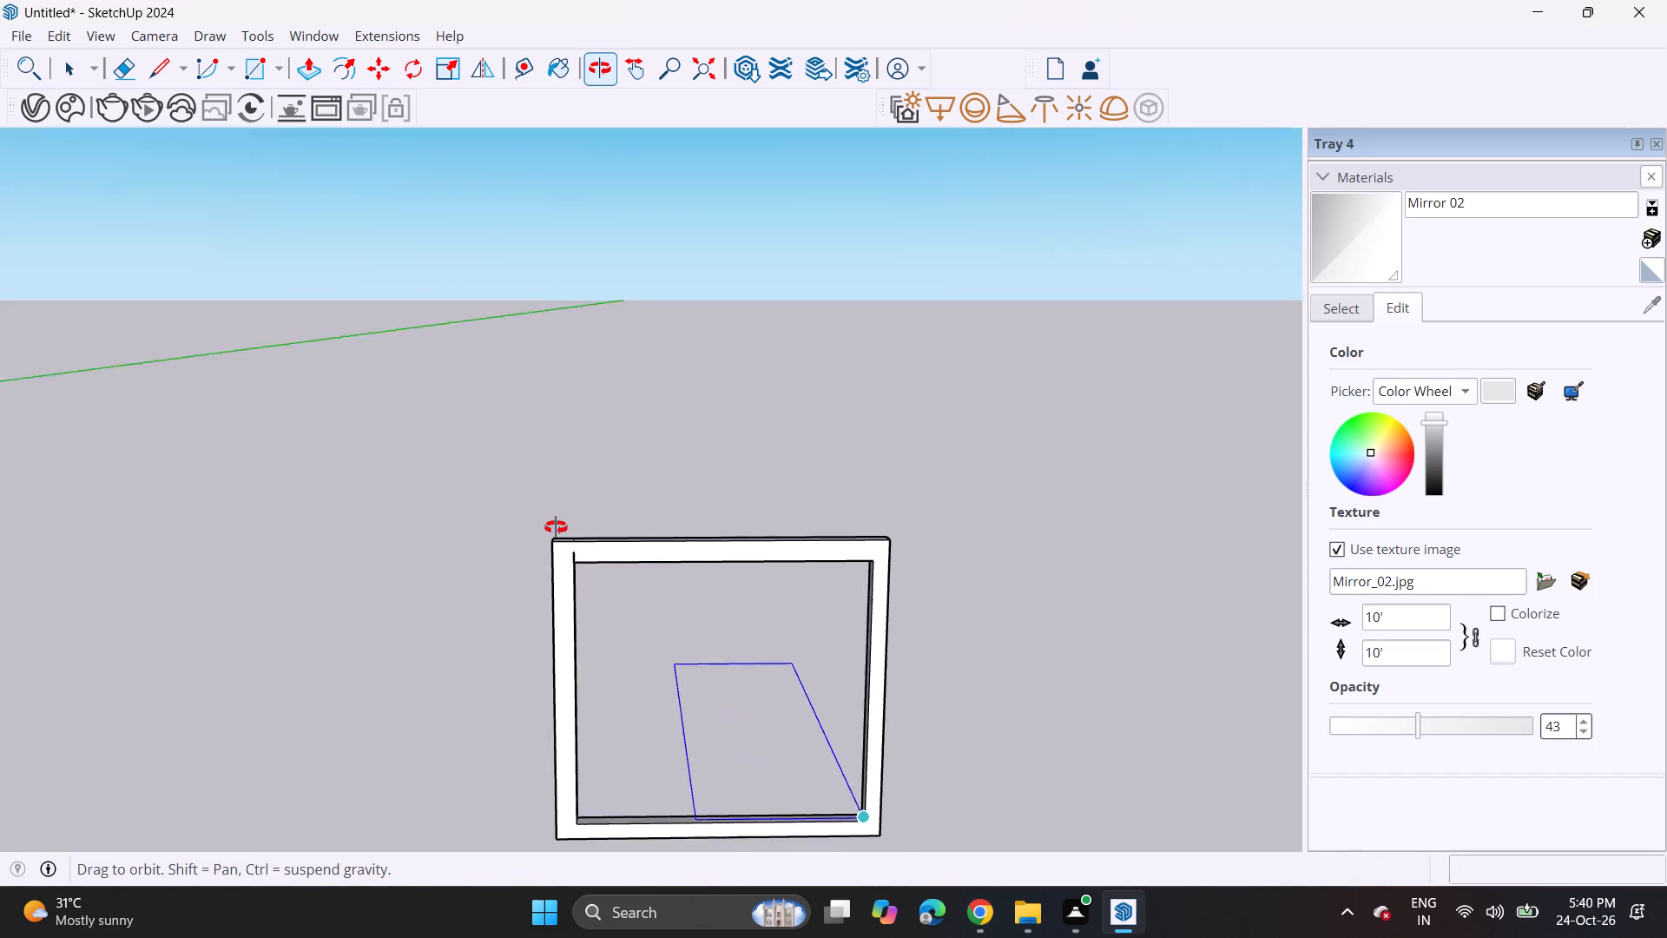
middle_click_drag(556, 527, 499, 429)
middle_click_drag(567, 598, 489, 417)
scroll(544, 481, "up", 1)
scroll(544, 484, "down", 1)
scroll(544, 490, "up", 3)
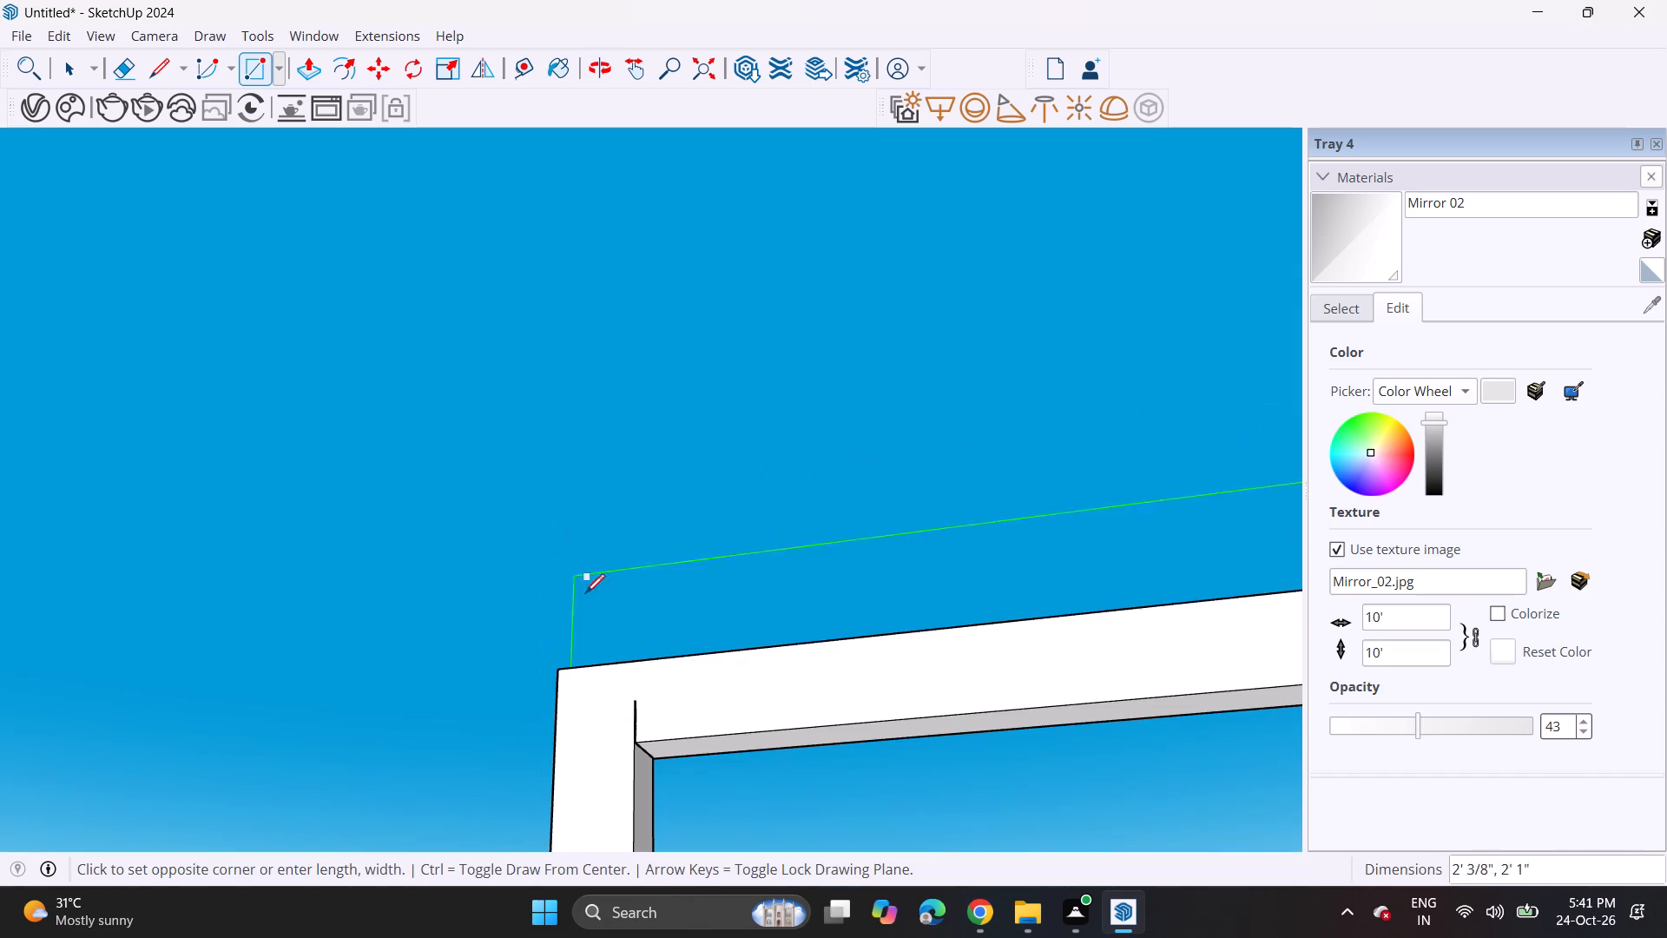
middle_click_drag(649, 754, 642, 670)
left_click(642, 754)
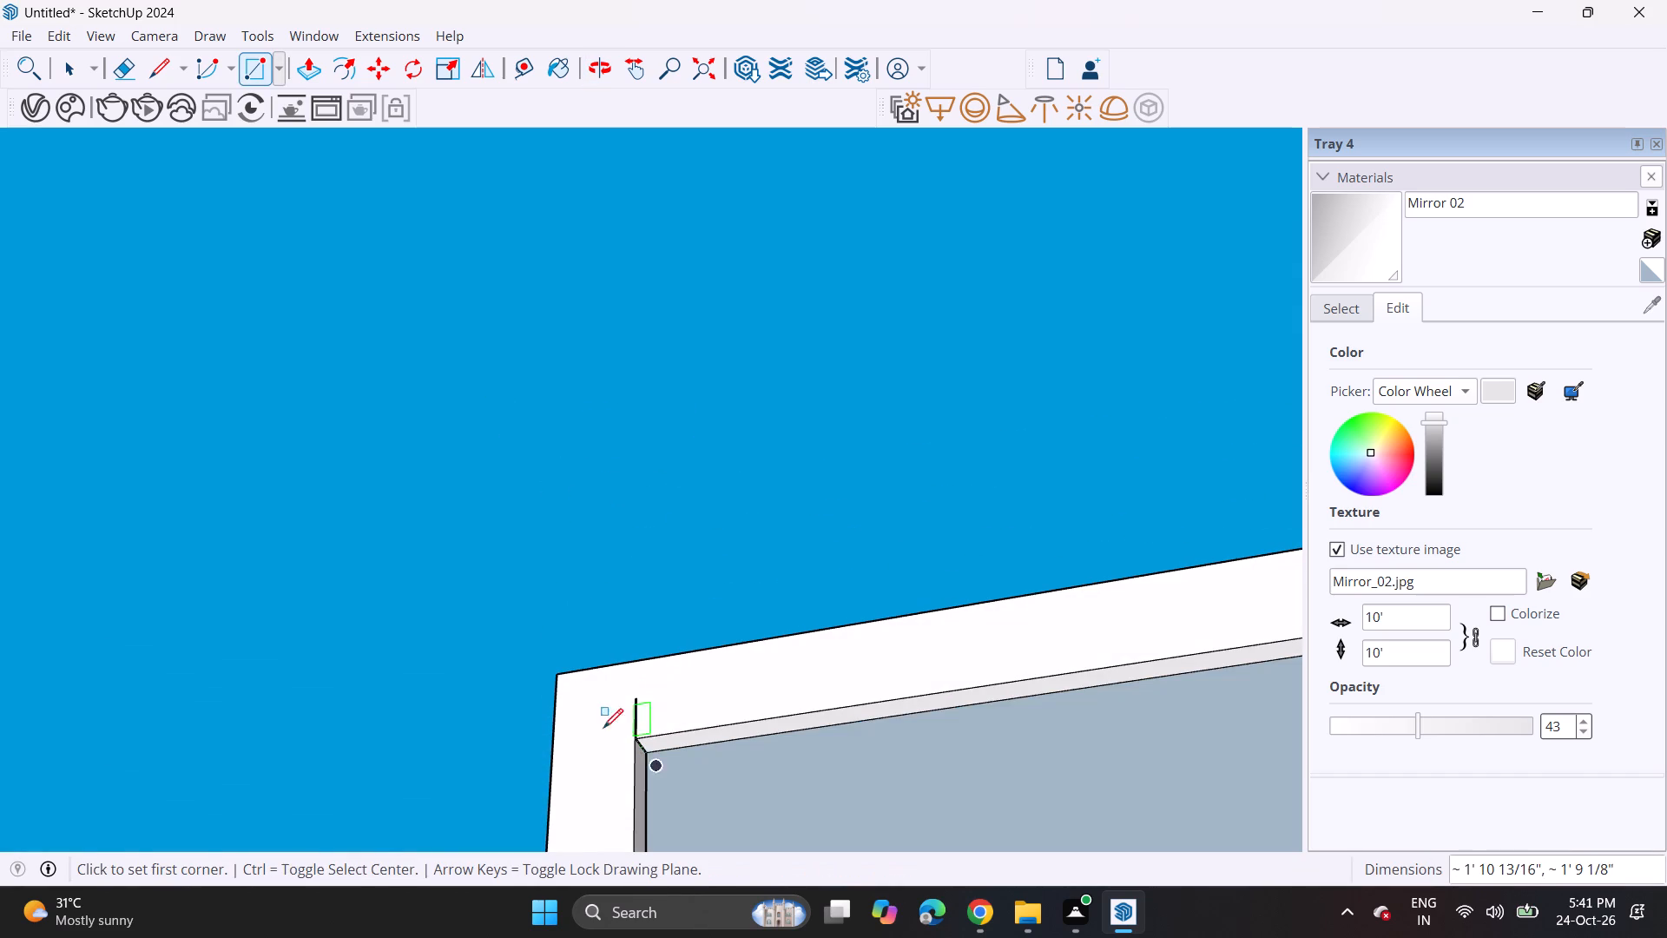
Paint the new pane inside the frame with the Mirror 02 material from the Glass and Mirrors collection.
scroll(555, 684, "down", 16)
scroll(500, 673, "up", 1)
scroll(500, 673, "down", 4)
middle_click_drag(486, 675, 638, 900)
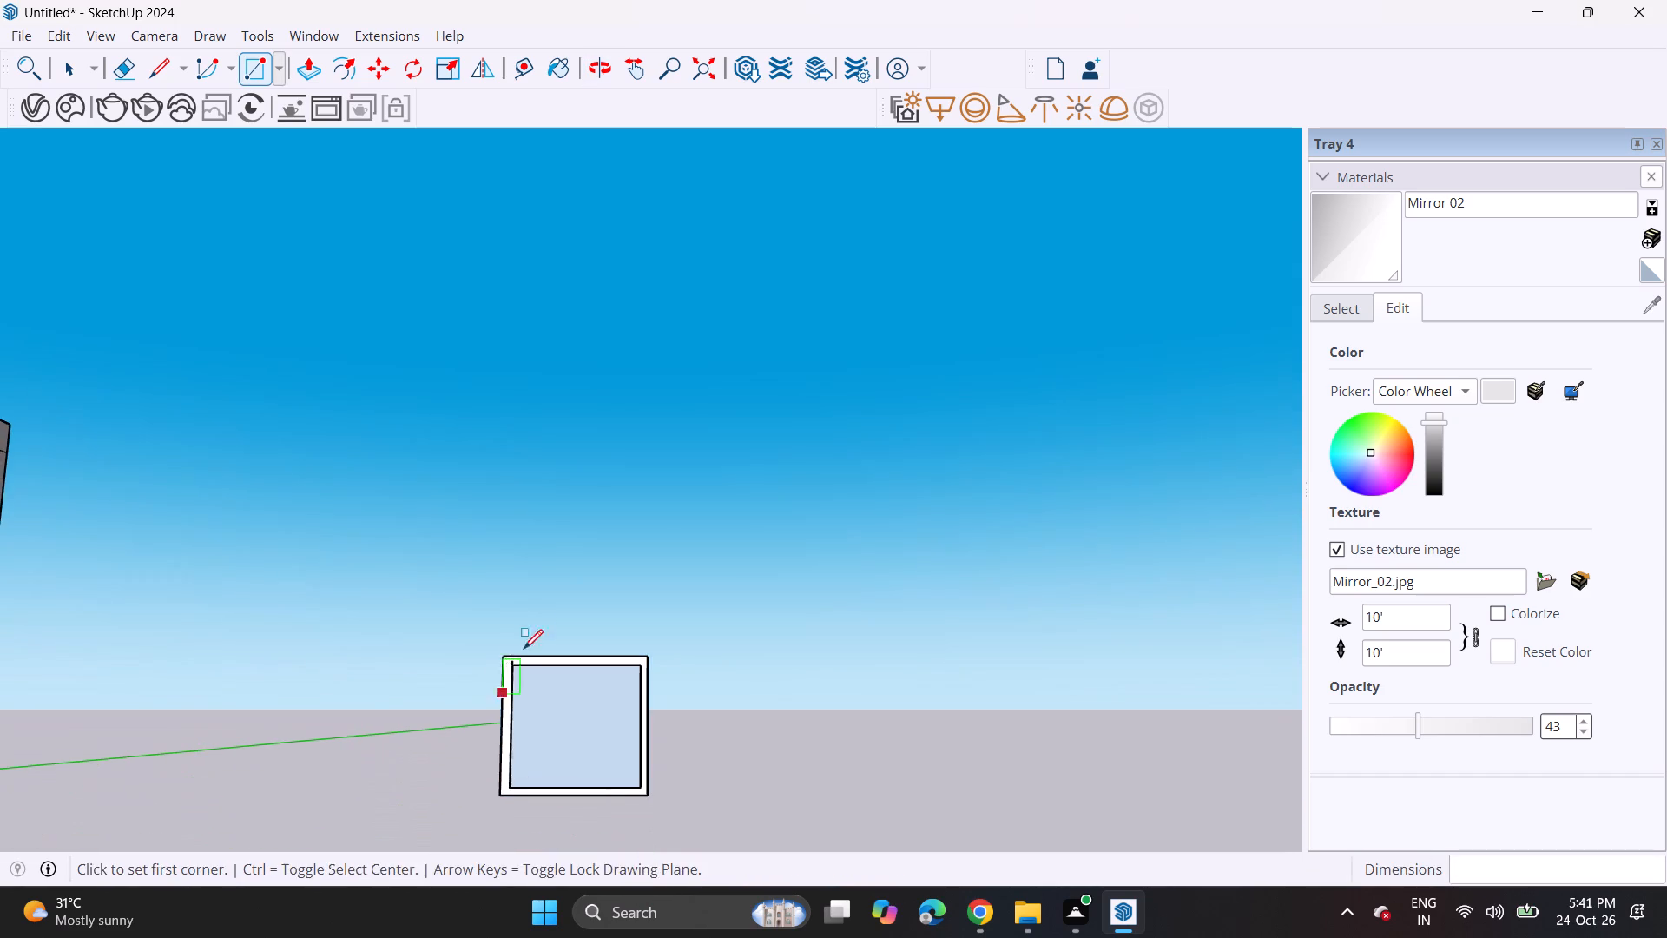
middle_click_drag(535, 634, 529, 731)
scroll(557, 727, "up", 5)
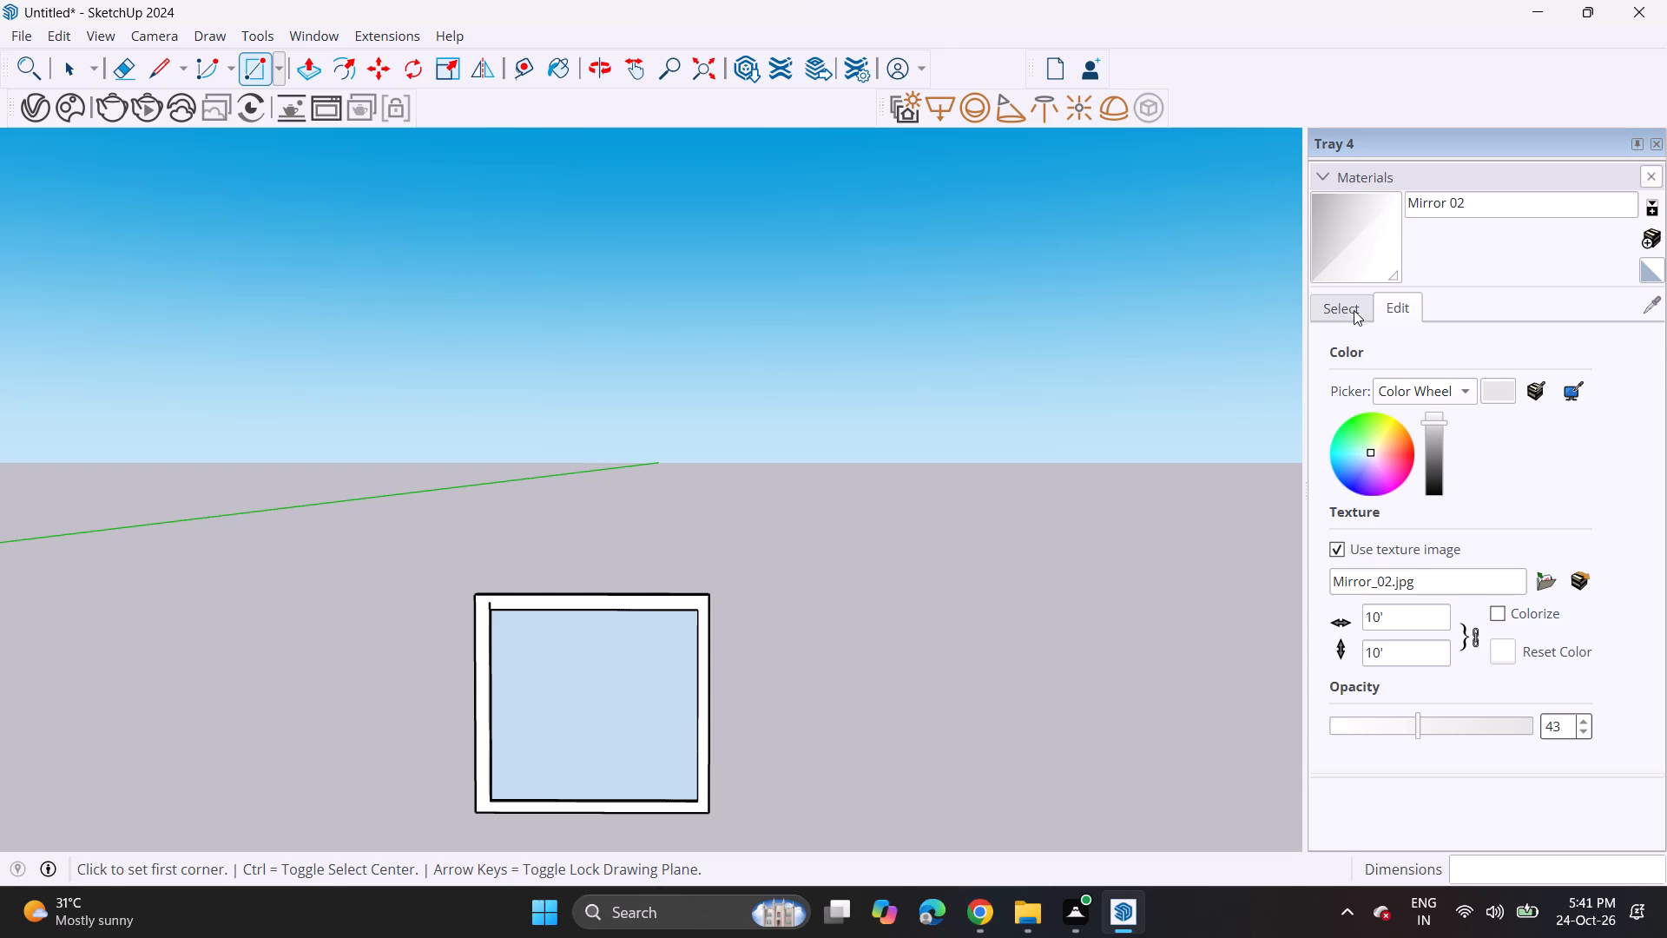
left_click(1354, 310)
left_click(1410, 381)
left_click(559, 685)
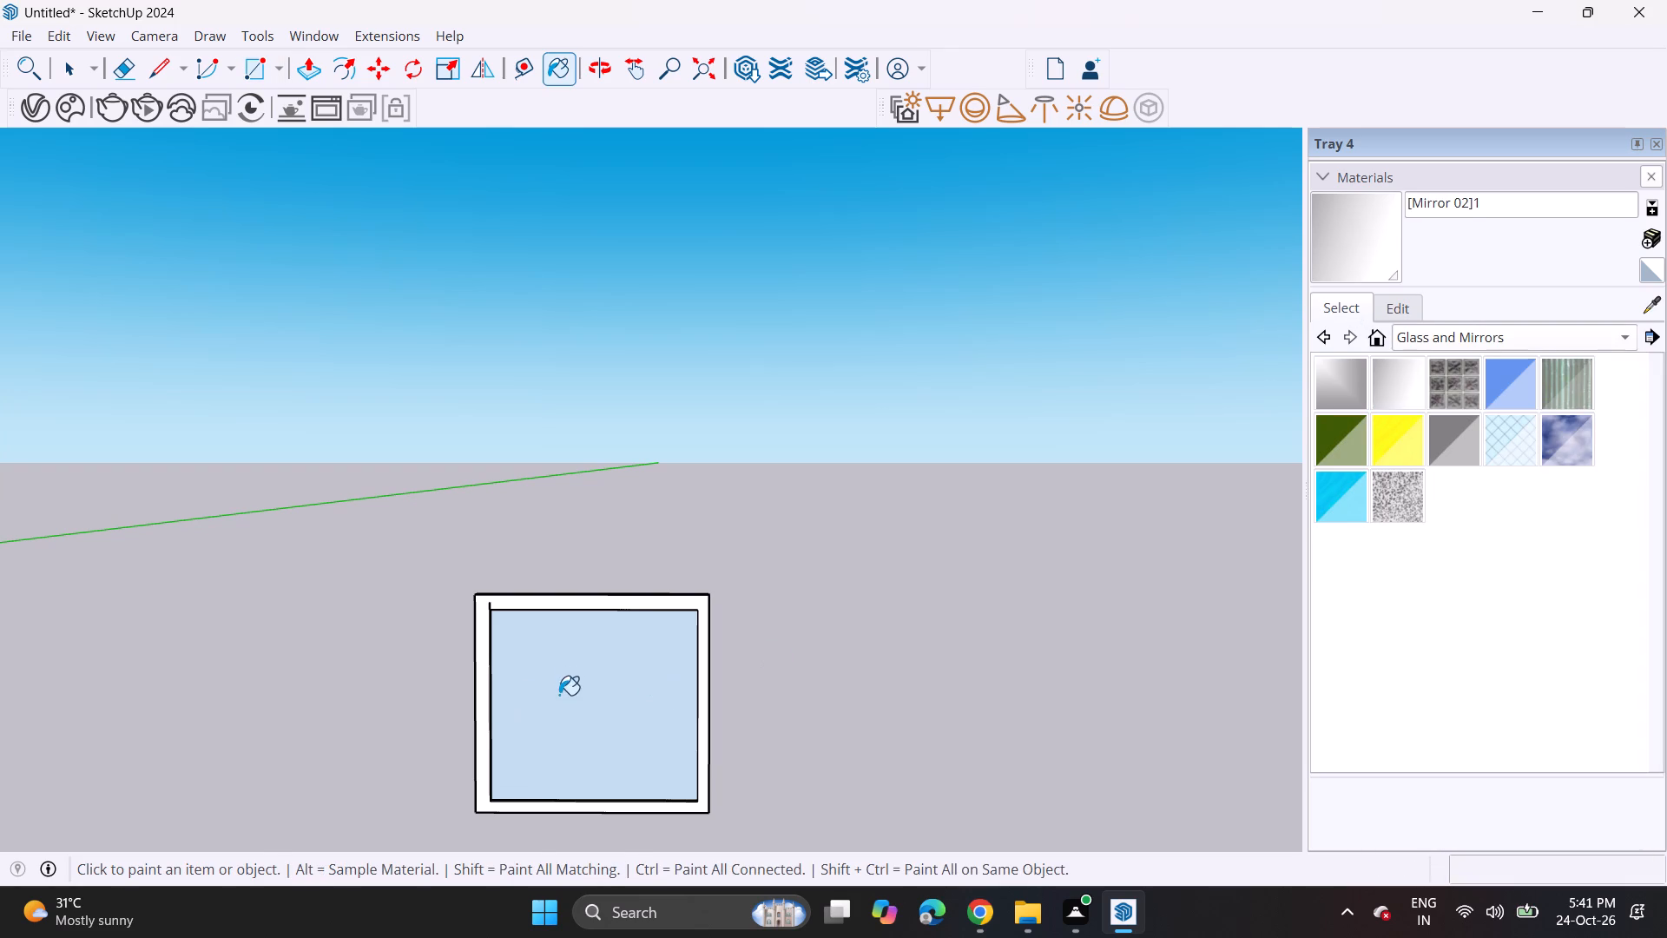
Set the opacity of the pane's [Mirror 02]1 material to 36.
left_click(1407, 335)
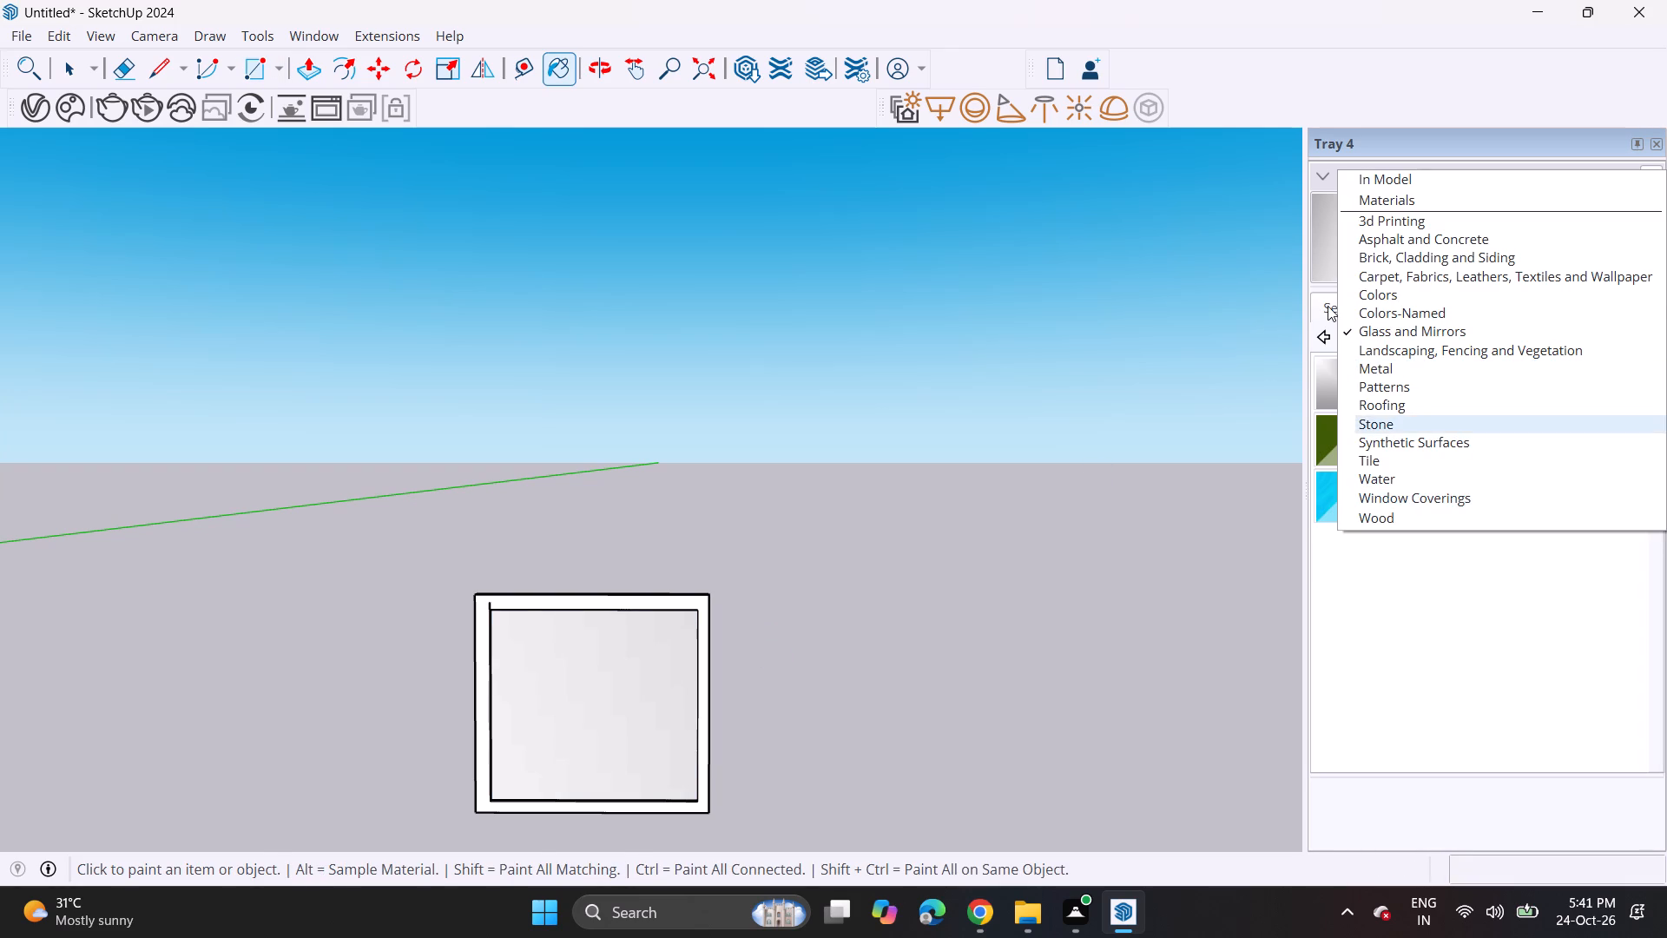
left_click(1328, 306)
left_click(1385, 302)
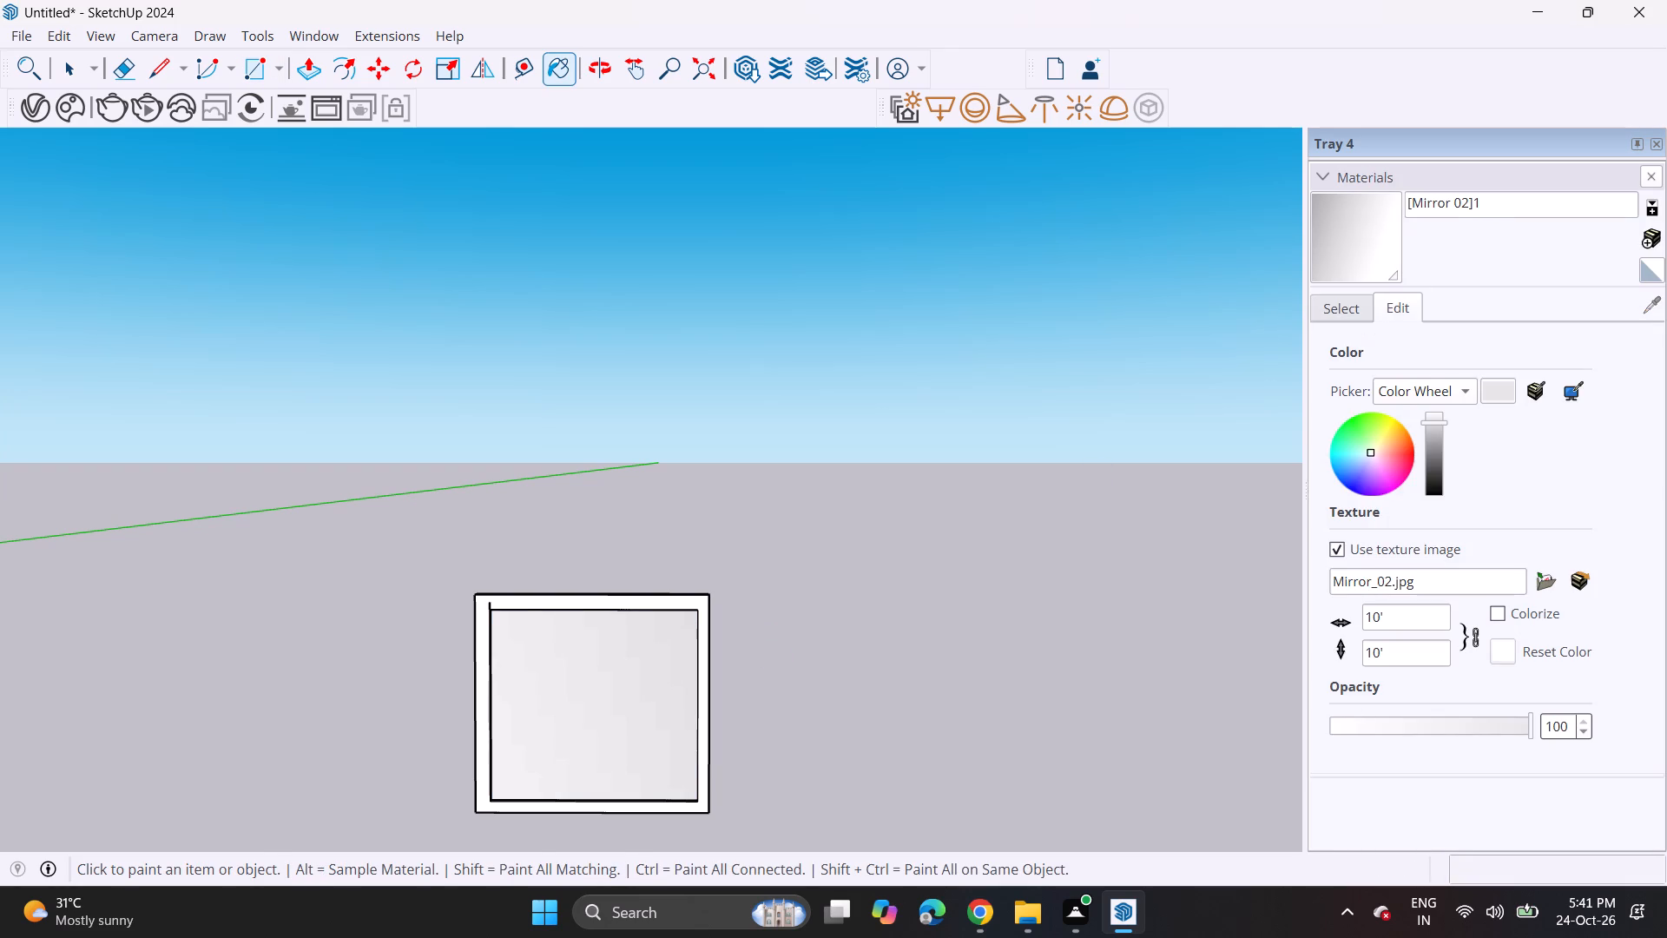
left_click(1427, 729)
left_click(1403, 722)
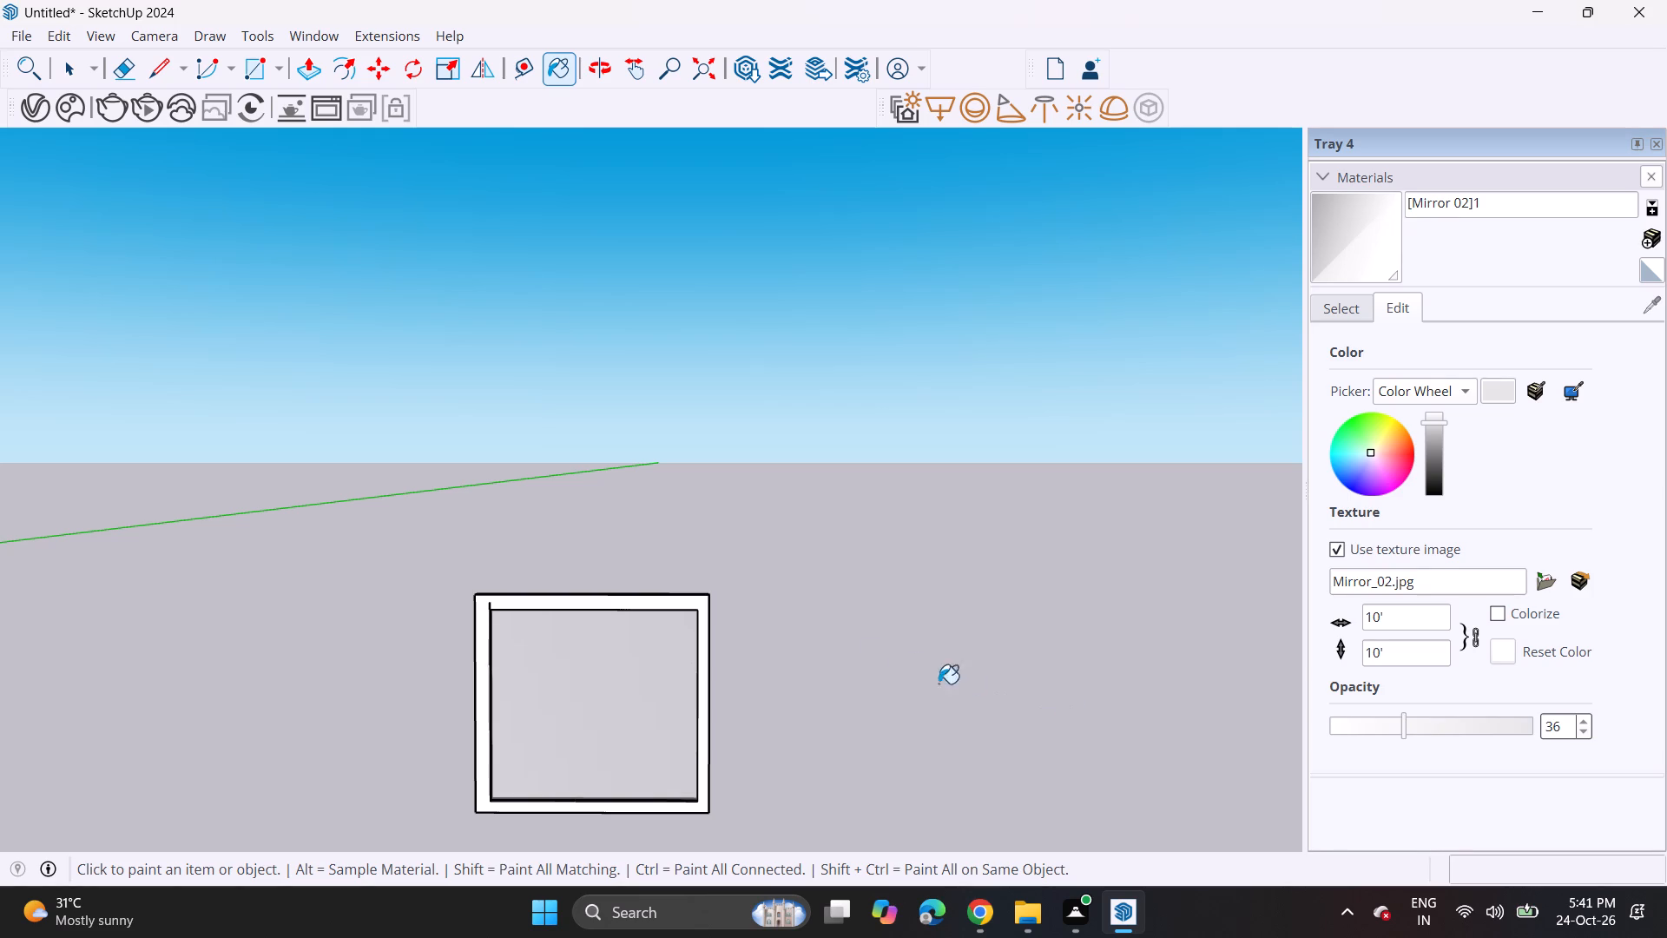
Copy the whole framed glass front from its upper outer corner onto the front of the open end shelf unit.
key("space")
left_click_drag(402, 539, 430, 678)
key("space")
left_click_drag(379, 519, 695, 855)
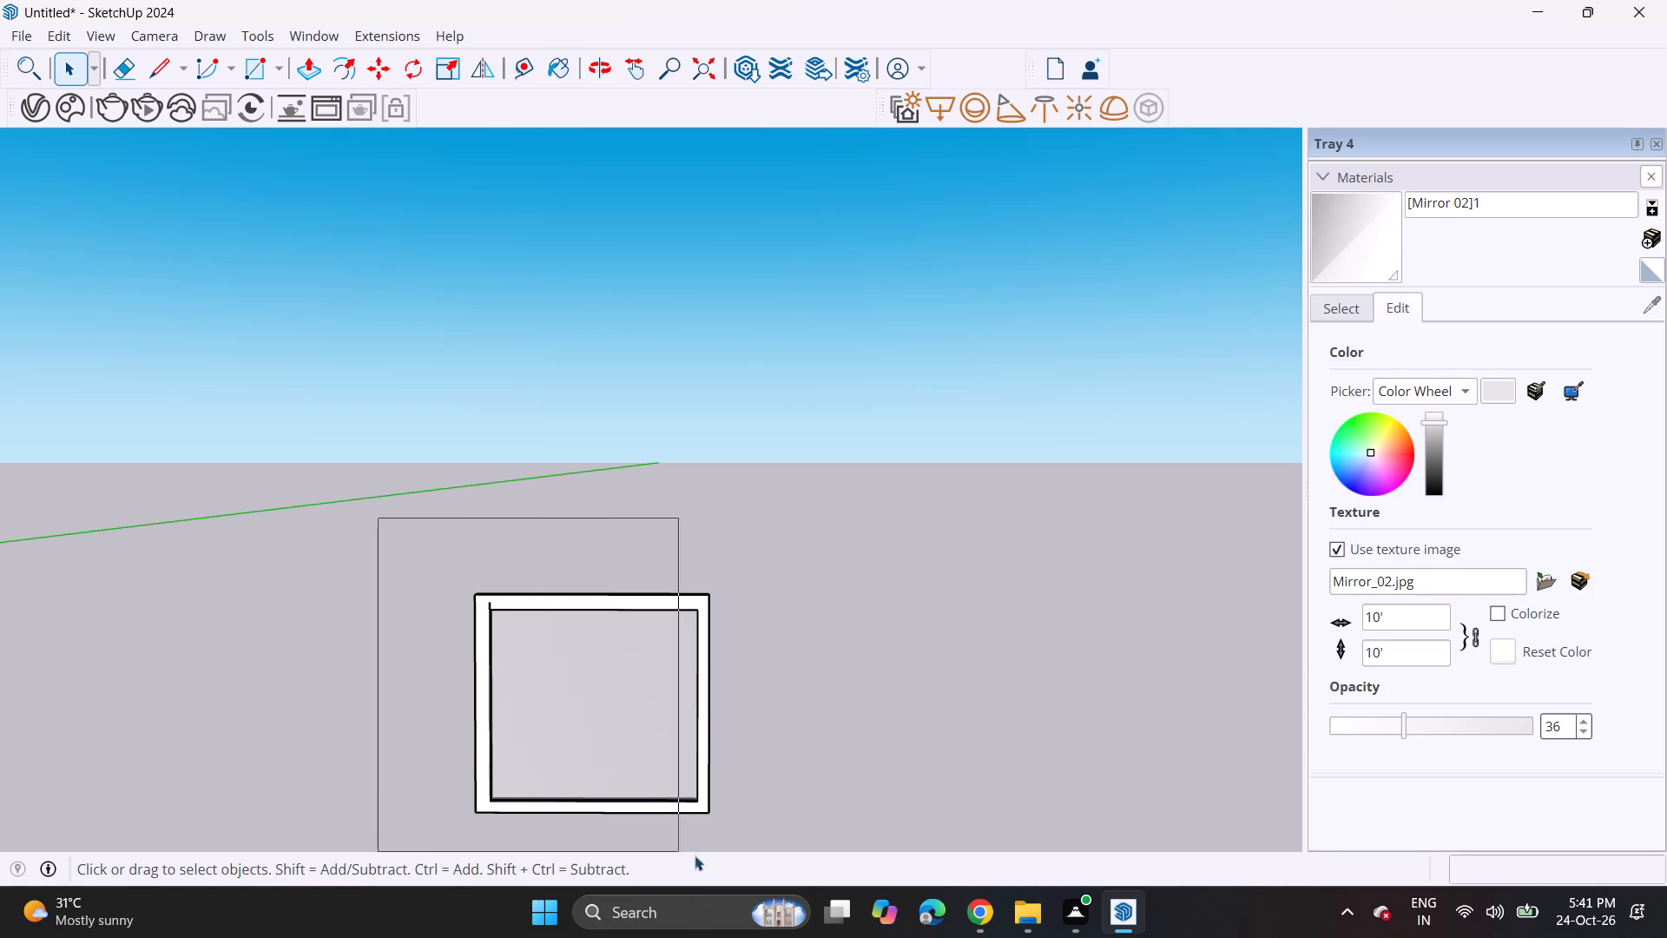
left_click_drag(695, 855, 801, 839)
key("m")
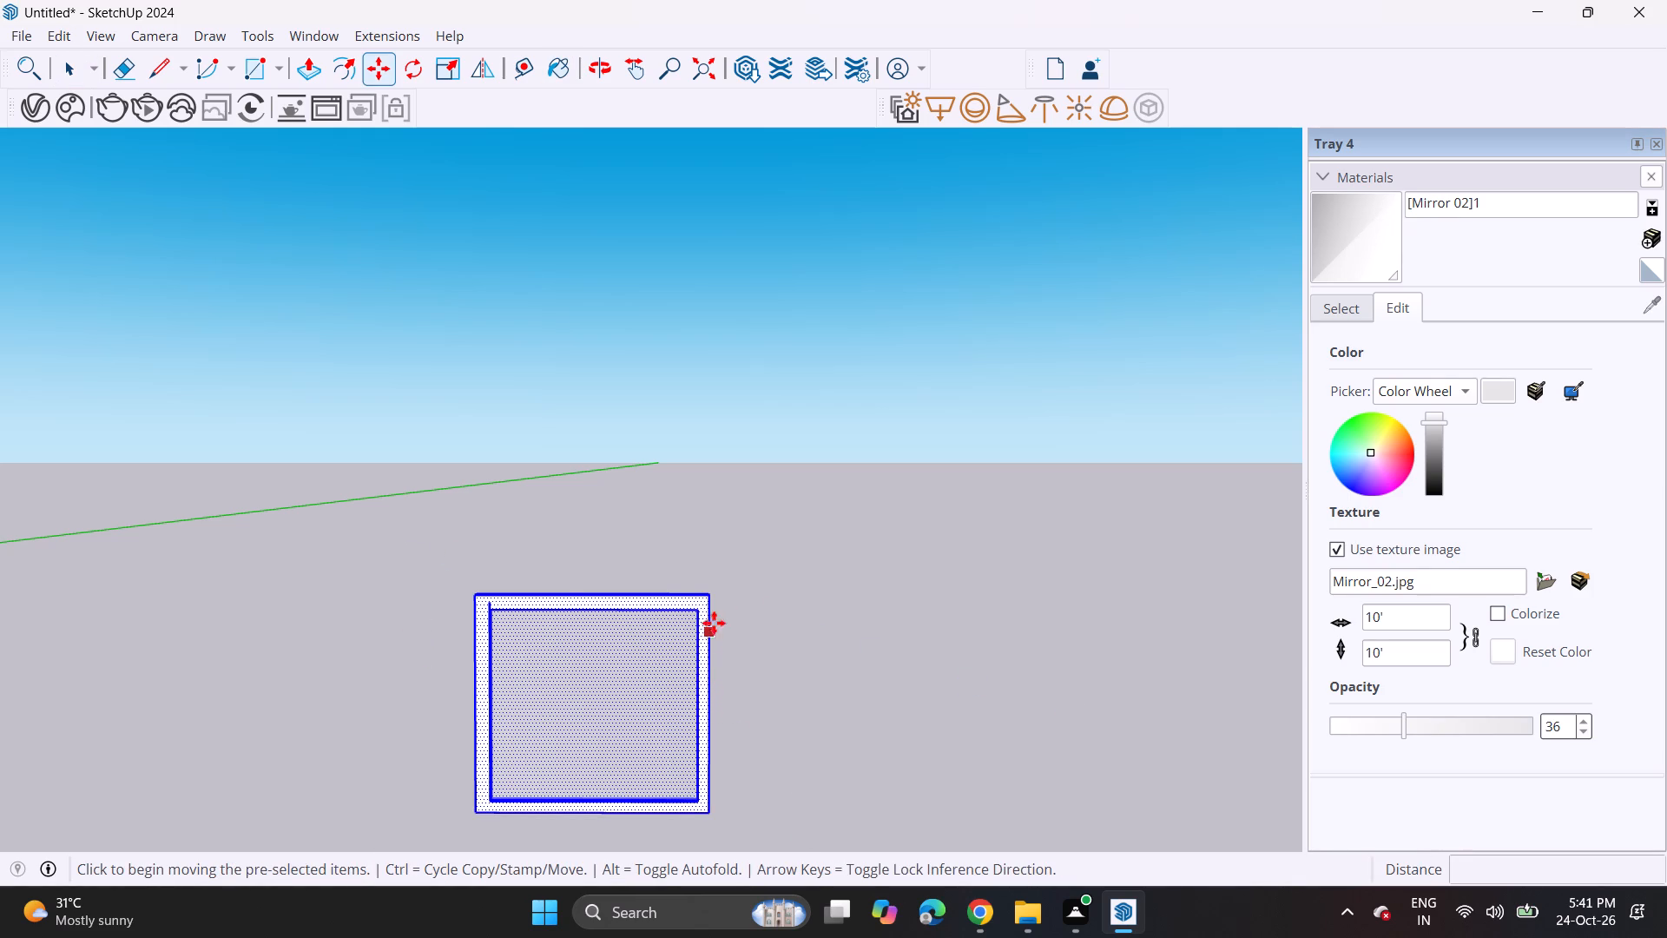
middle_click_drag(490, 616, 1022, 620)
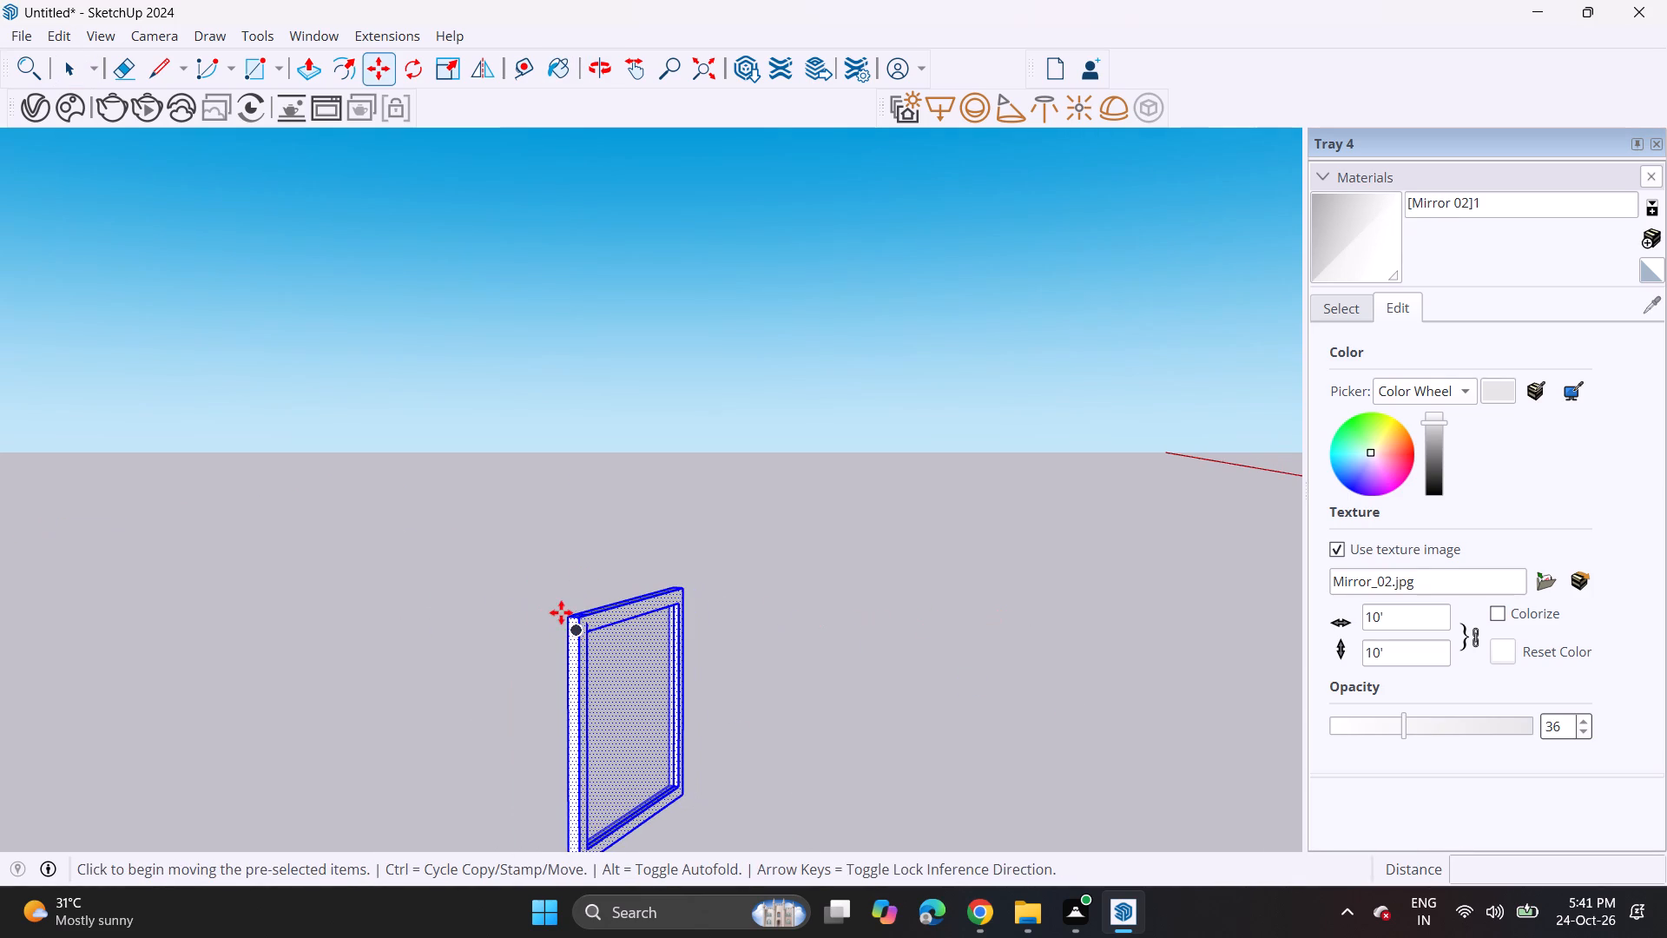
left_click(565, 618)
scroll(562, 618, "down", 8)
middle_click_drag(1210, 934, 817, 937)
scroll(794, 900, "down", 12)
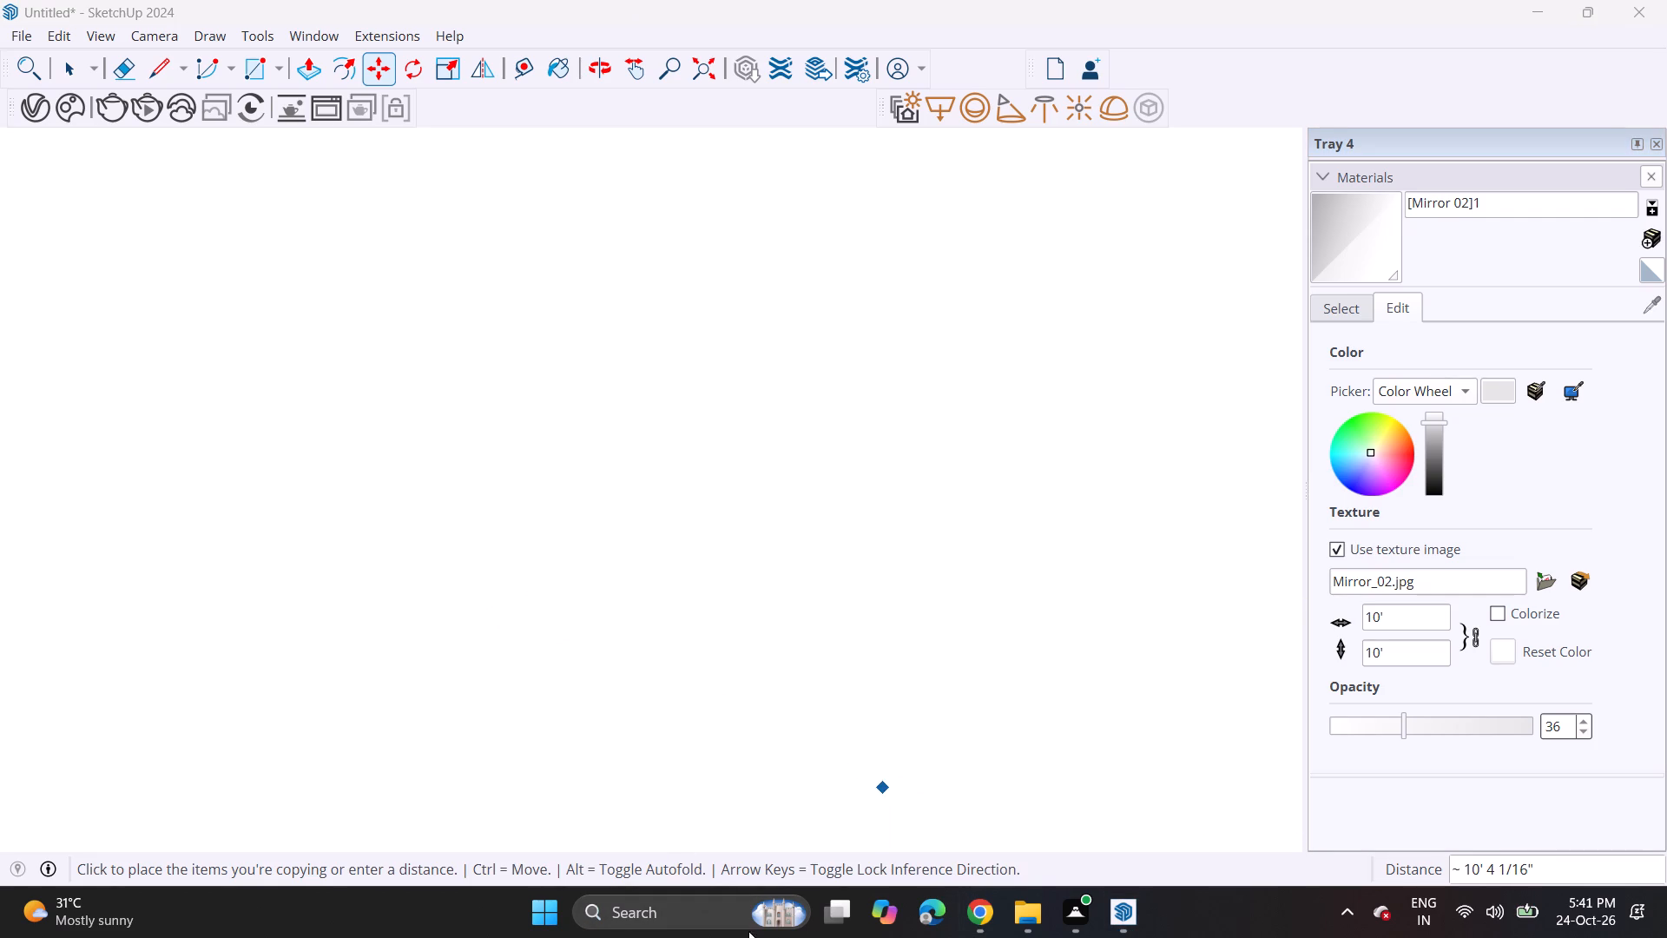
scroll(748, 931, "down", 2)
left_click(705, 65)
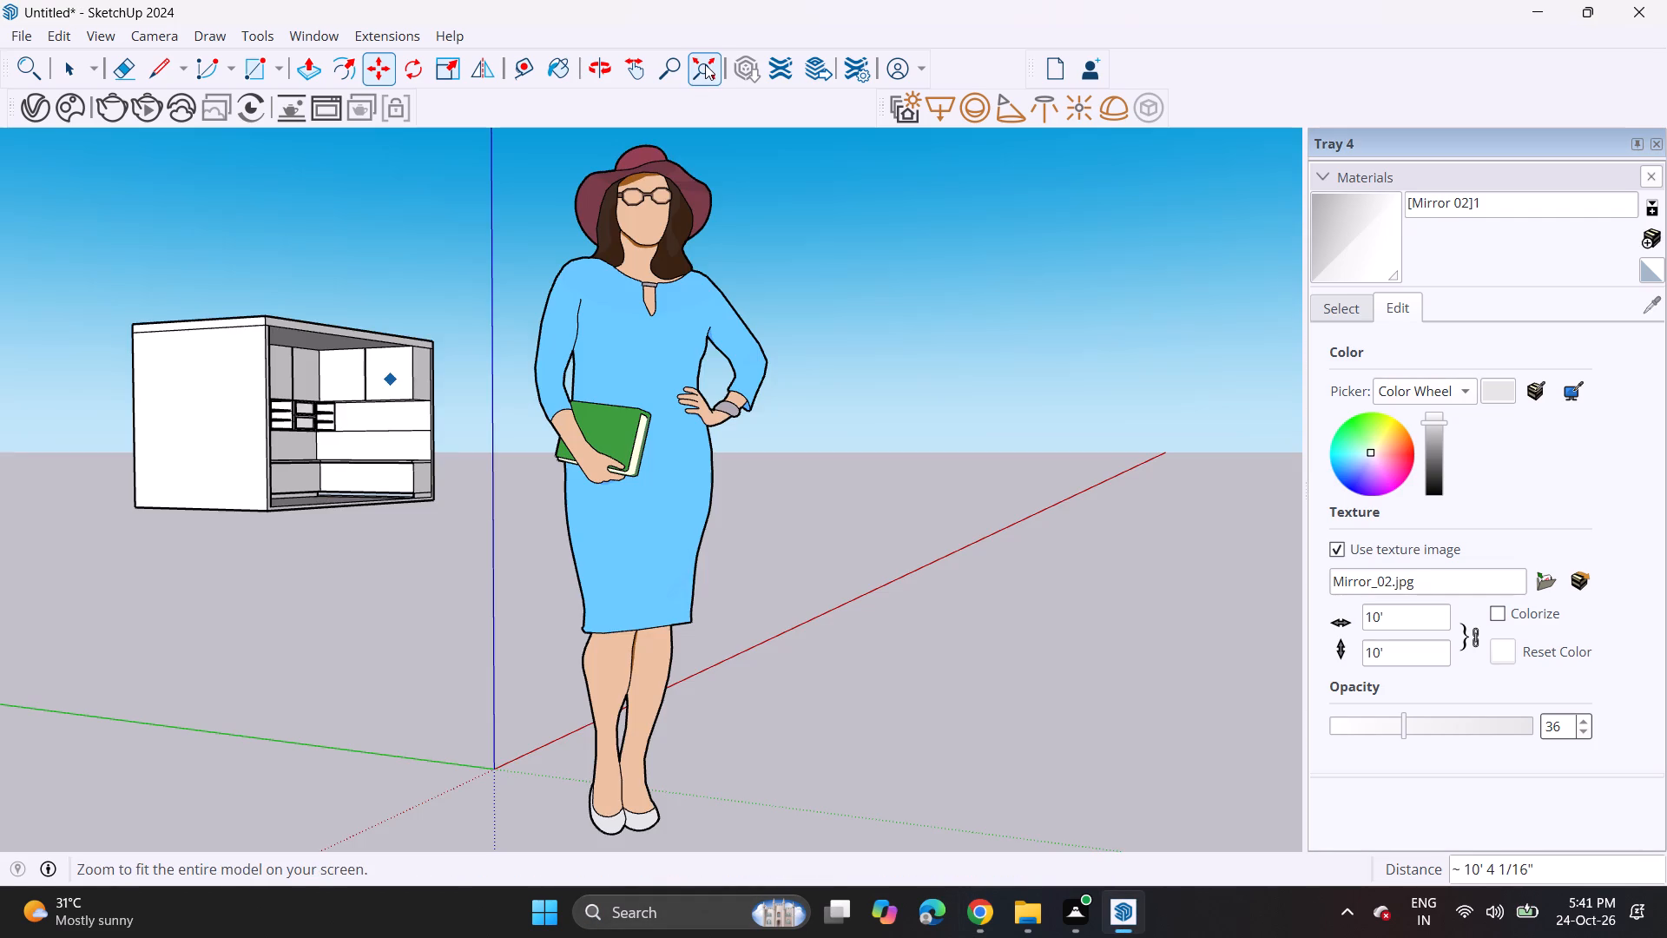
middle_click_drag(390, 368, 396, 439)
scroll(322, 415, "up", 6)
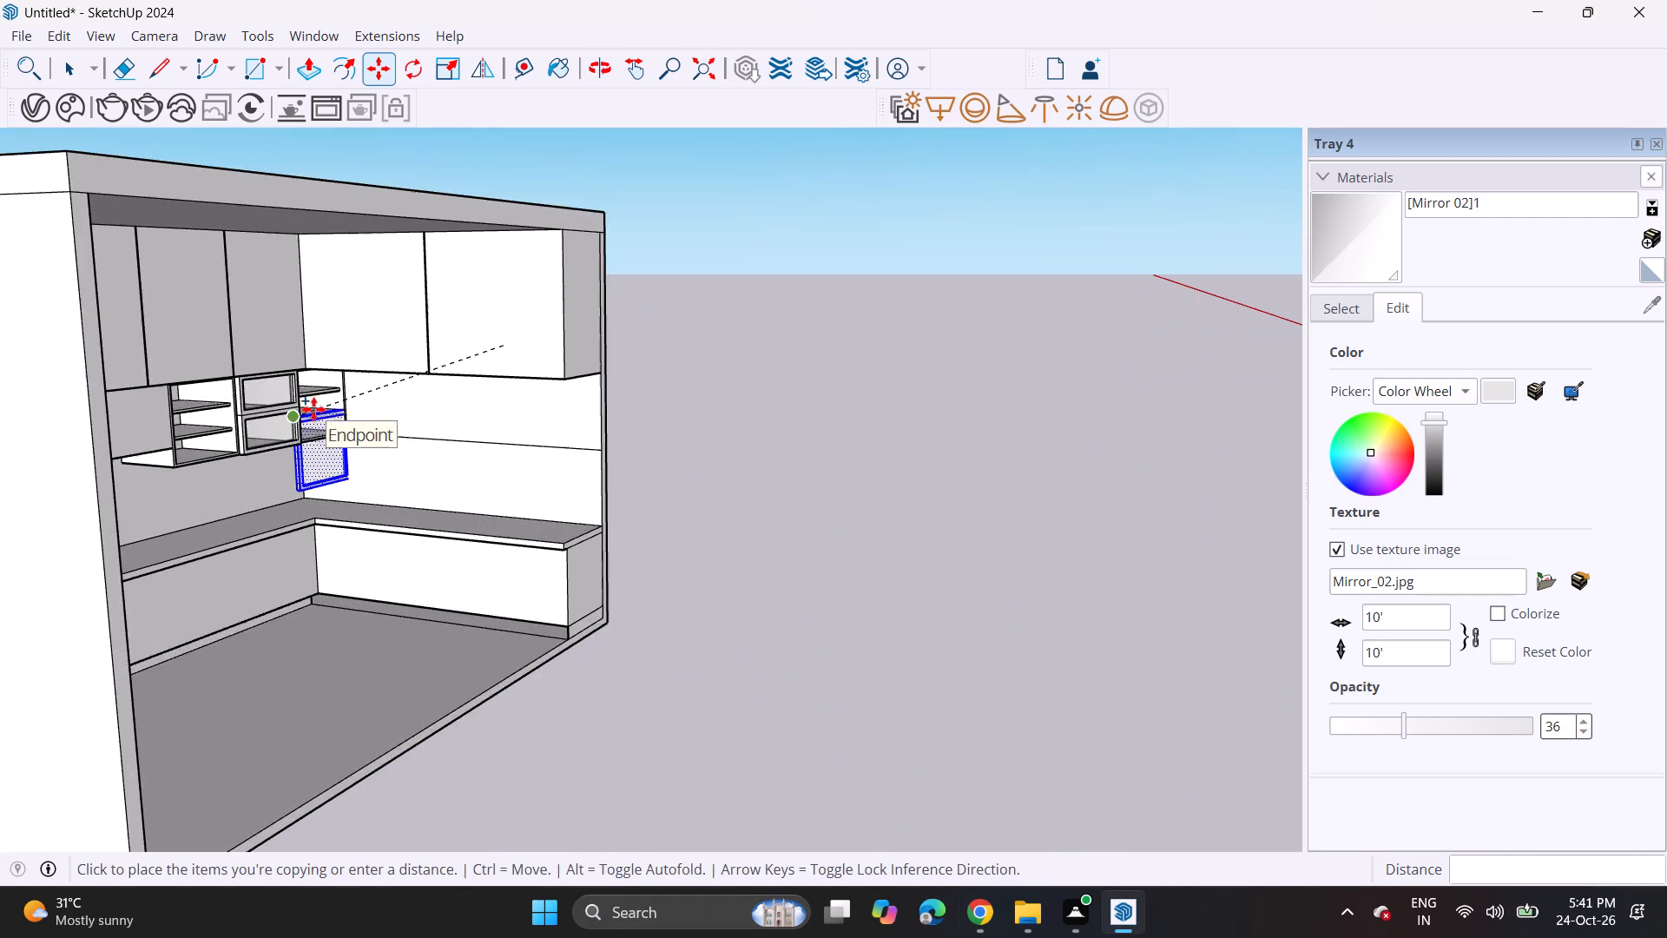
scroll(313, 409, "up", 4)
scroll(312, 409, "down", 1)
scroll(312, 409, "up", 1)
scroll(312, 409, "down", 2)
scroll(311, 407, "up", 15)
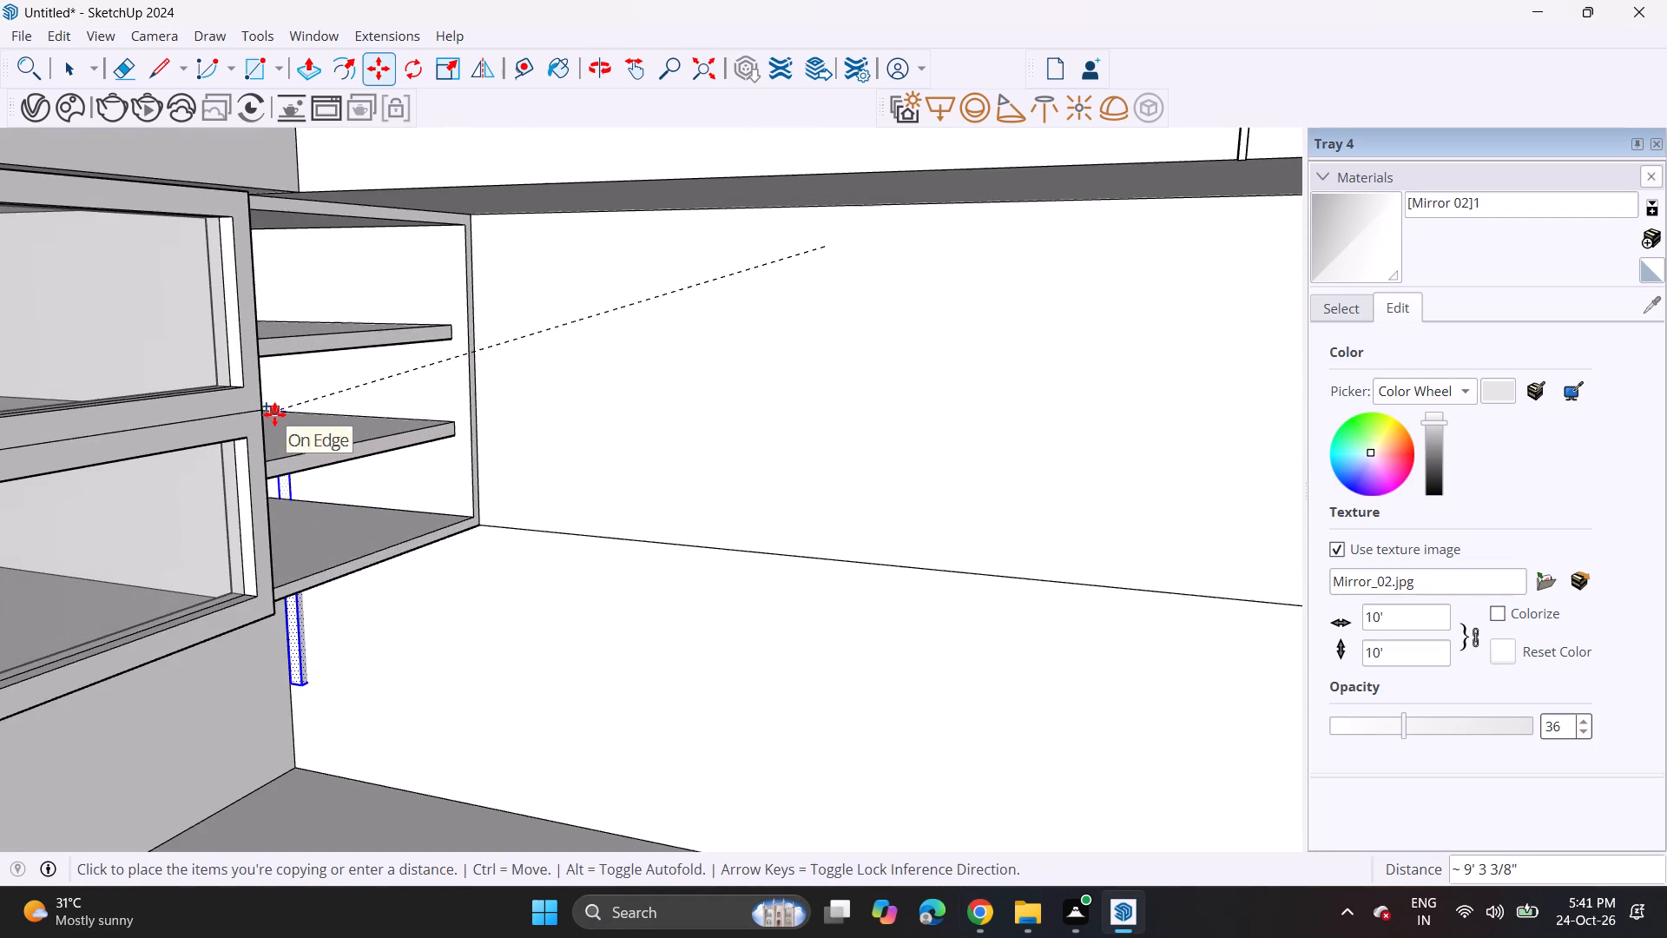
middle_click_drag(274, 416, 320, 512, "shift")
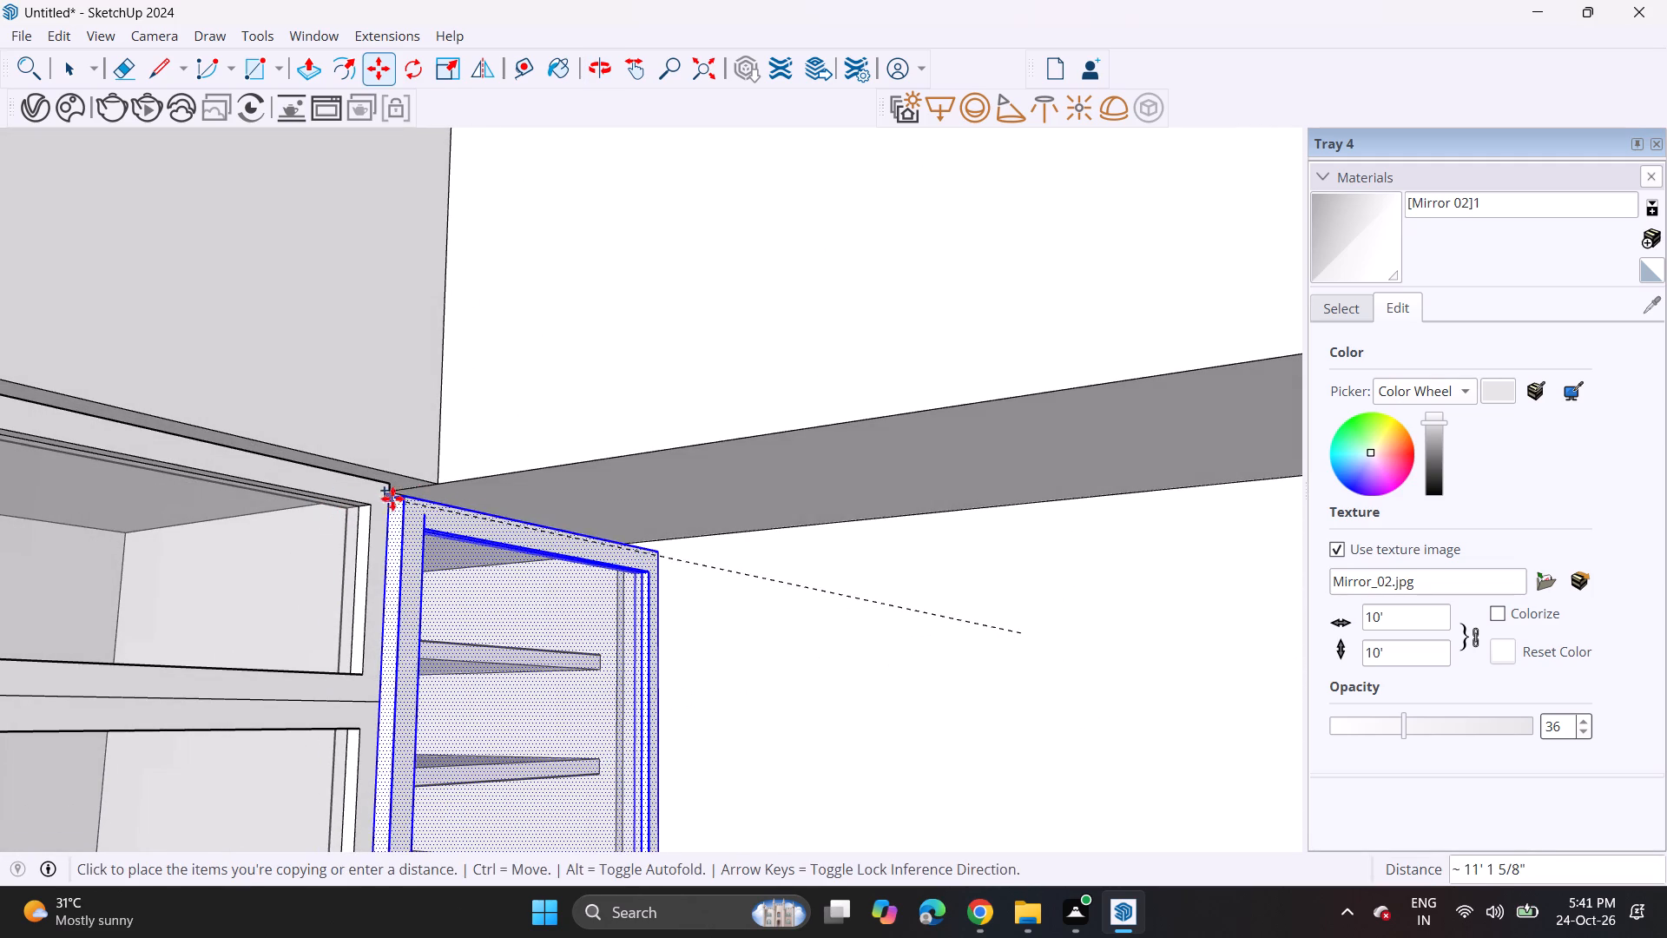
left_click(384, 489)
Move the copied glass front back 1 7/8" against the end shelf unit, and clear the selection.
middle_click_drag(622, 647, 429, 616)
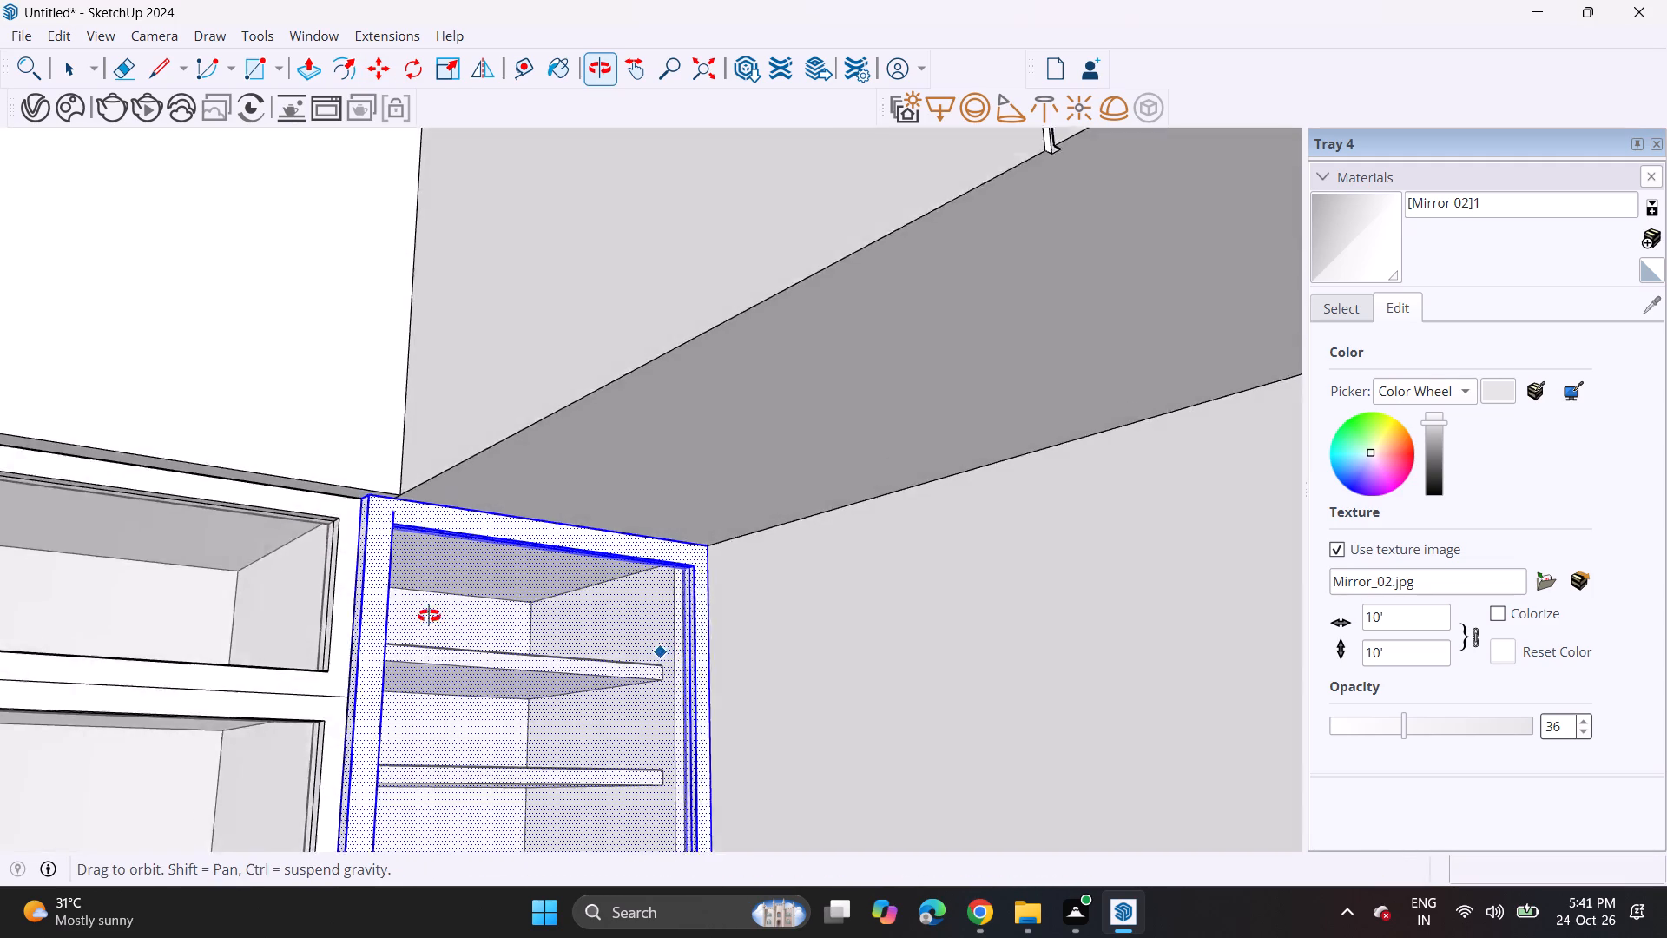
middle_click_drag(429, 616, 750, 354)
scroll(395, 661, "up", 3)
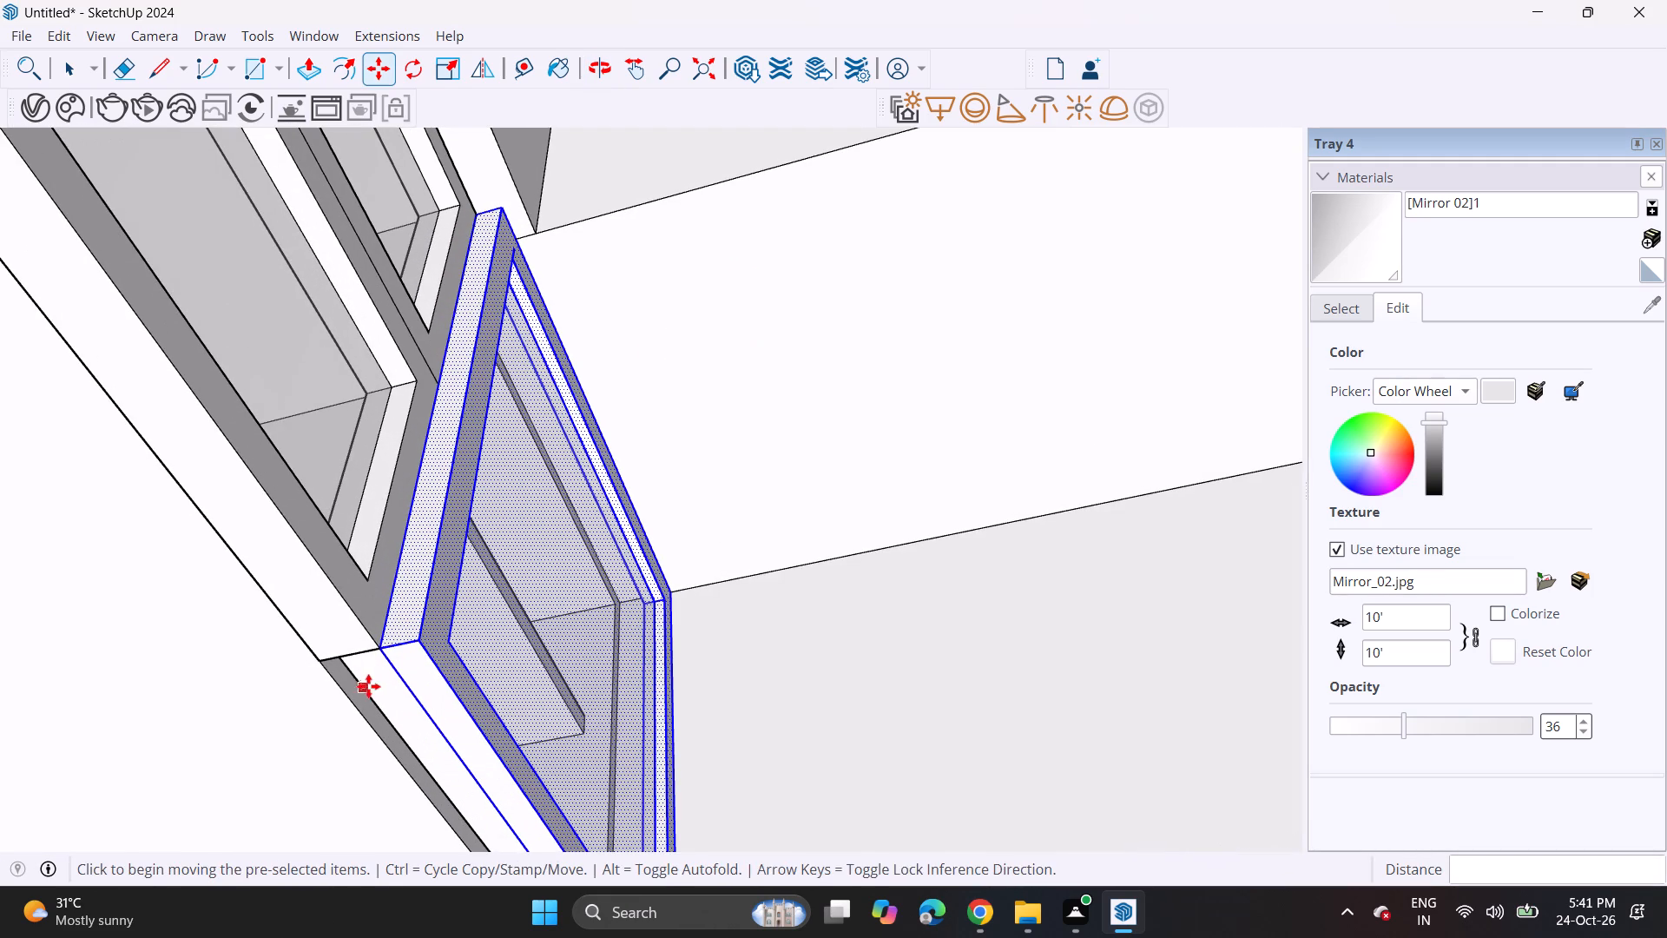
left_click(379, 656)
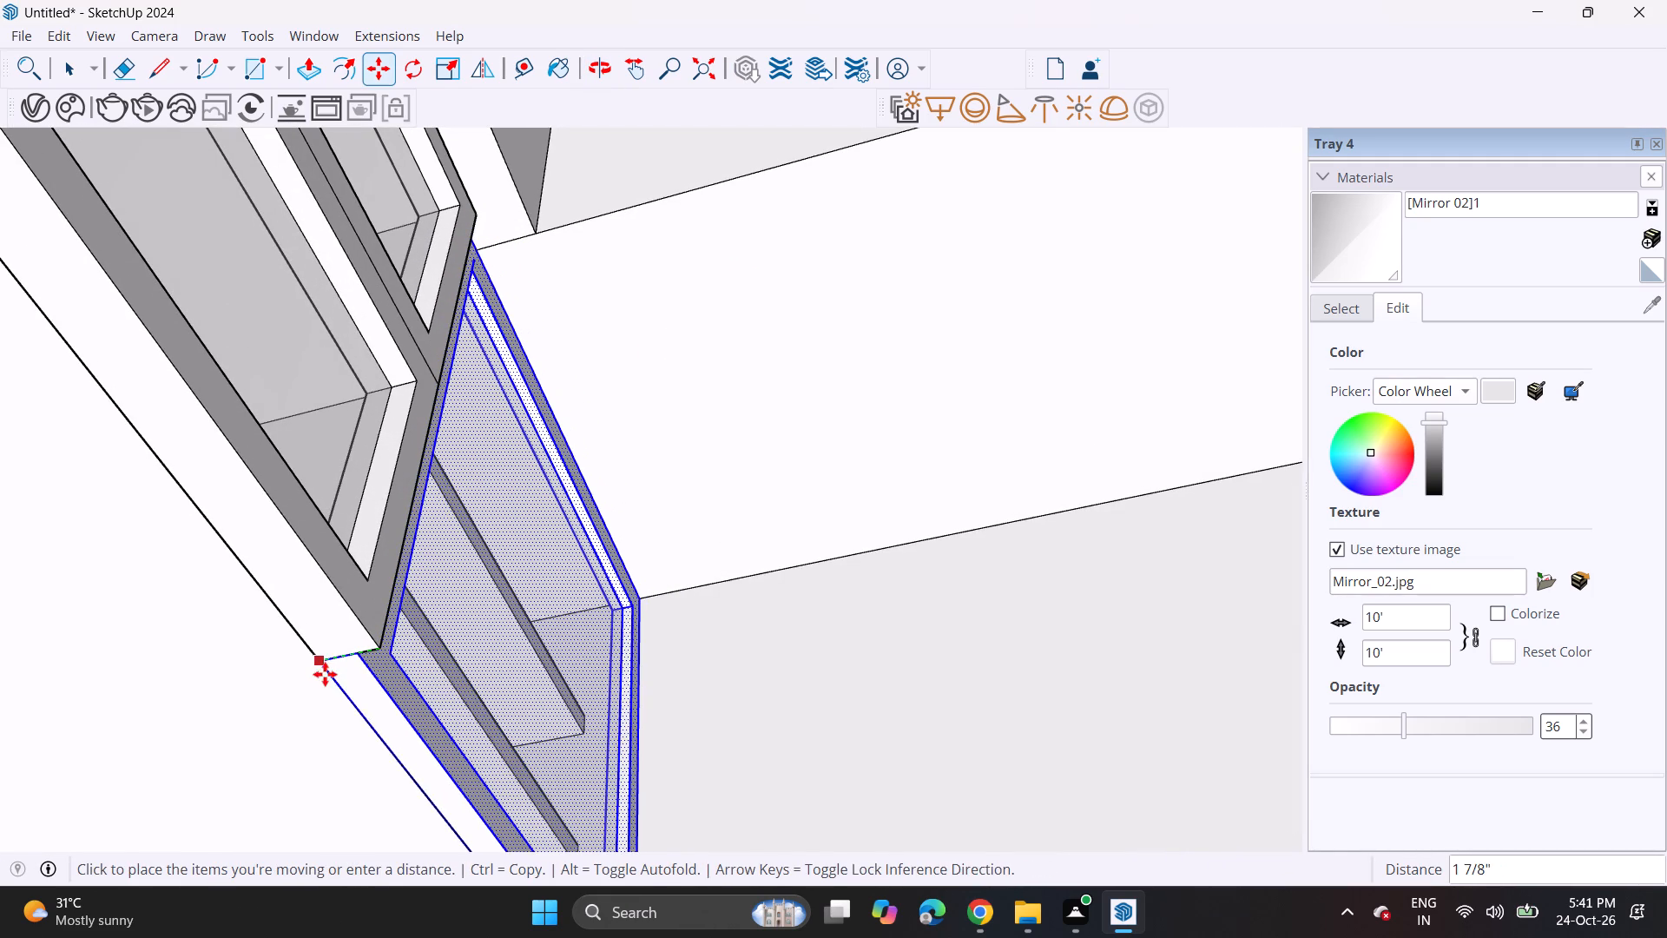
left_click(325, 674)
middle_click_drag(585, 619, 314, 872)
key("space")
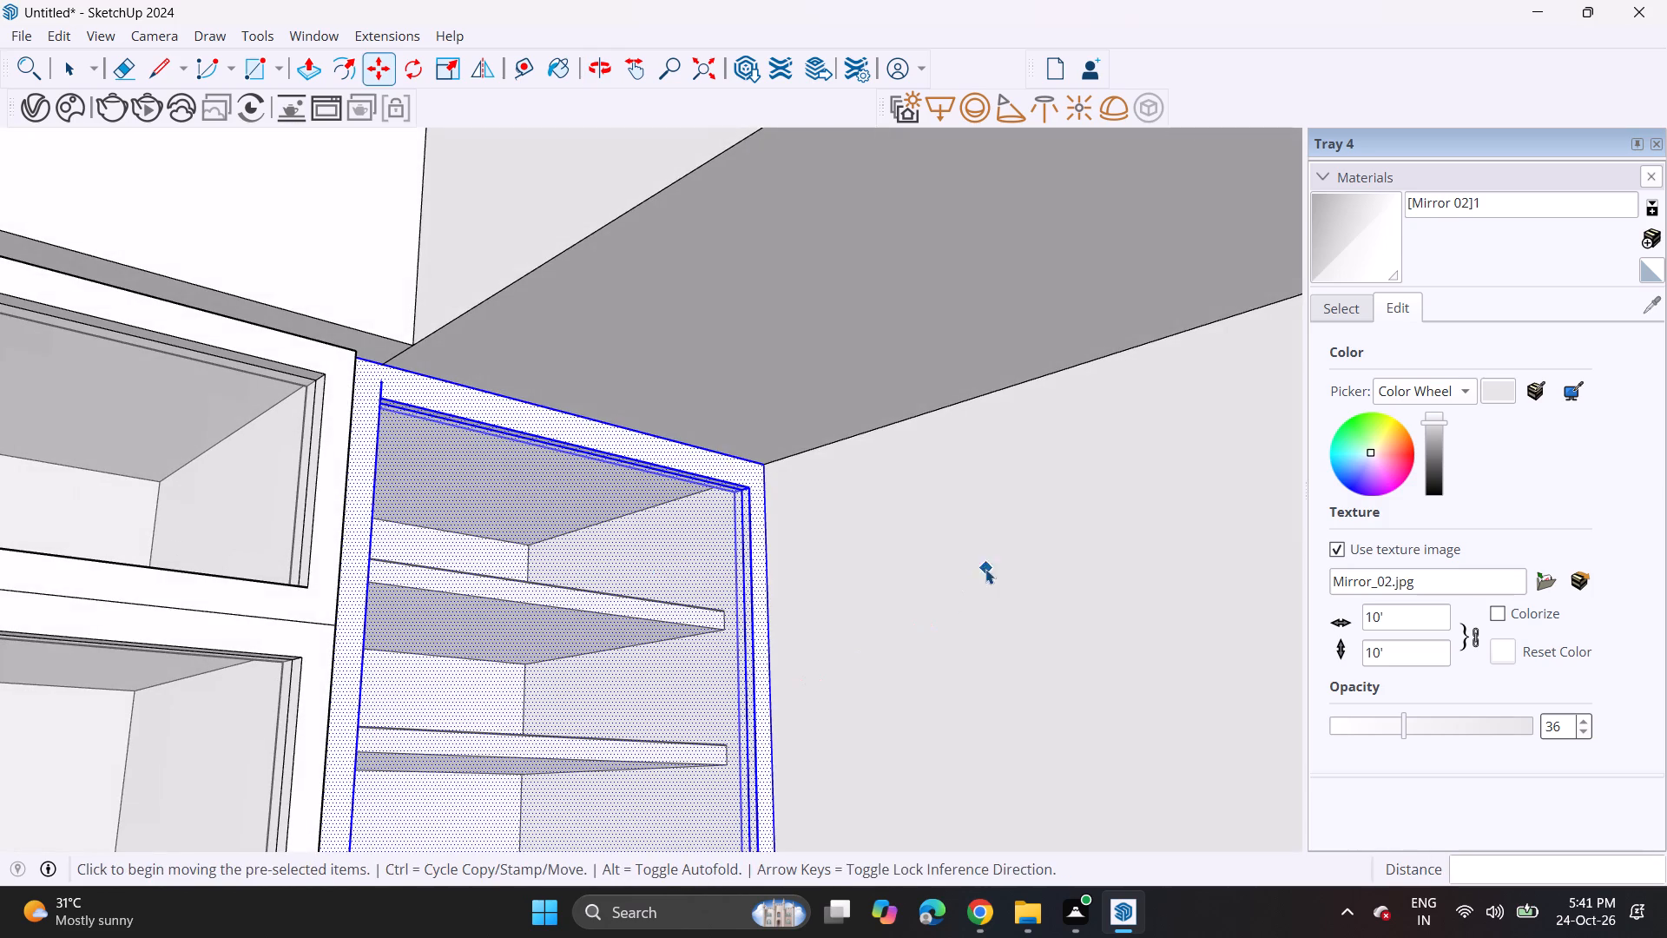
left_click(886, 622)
Examine the end unit's glass front alongside the neighbouring framed units, checking how its pane and frame faces select.
scroll(813, 644, "down", 2)
scroll(813, 644, "up", 1)
scroll(813, 644, "down", 1)
scroll(813, 644, "up", 1)
scroll(813, 644, "down", 11)
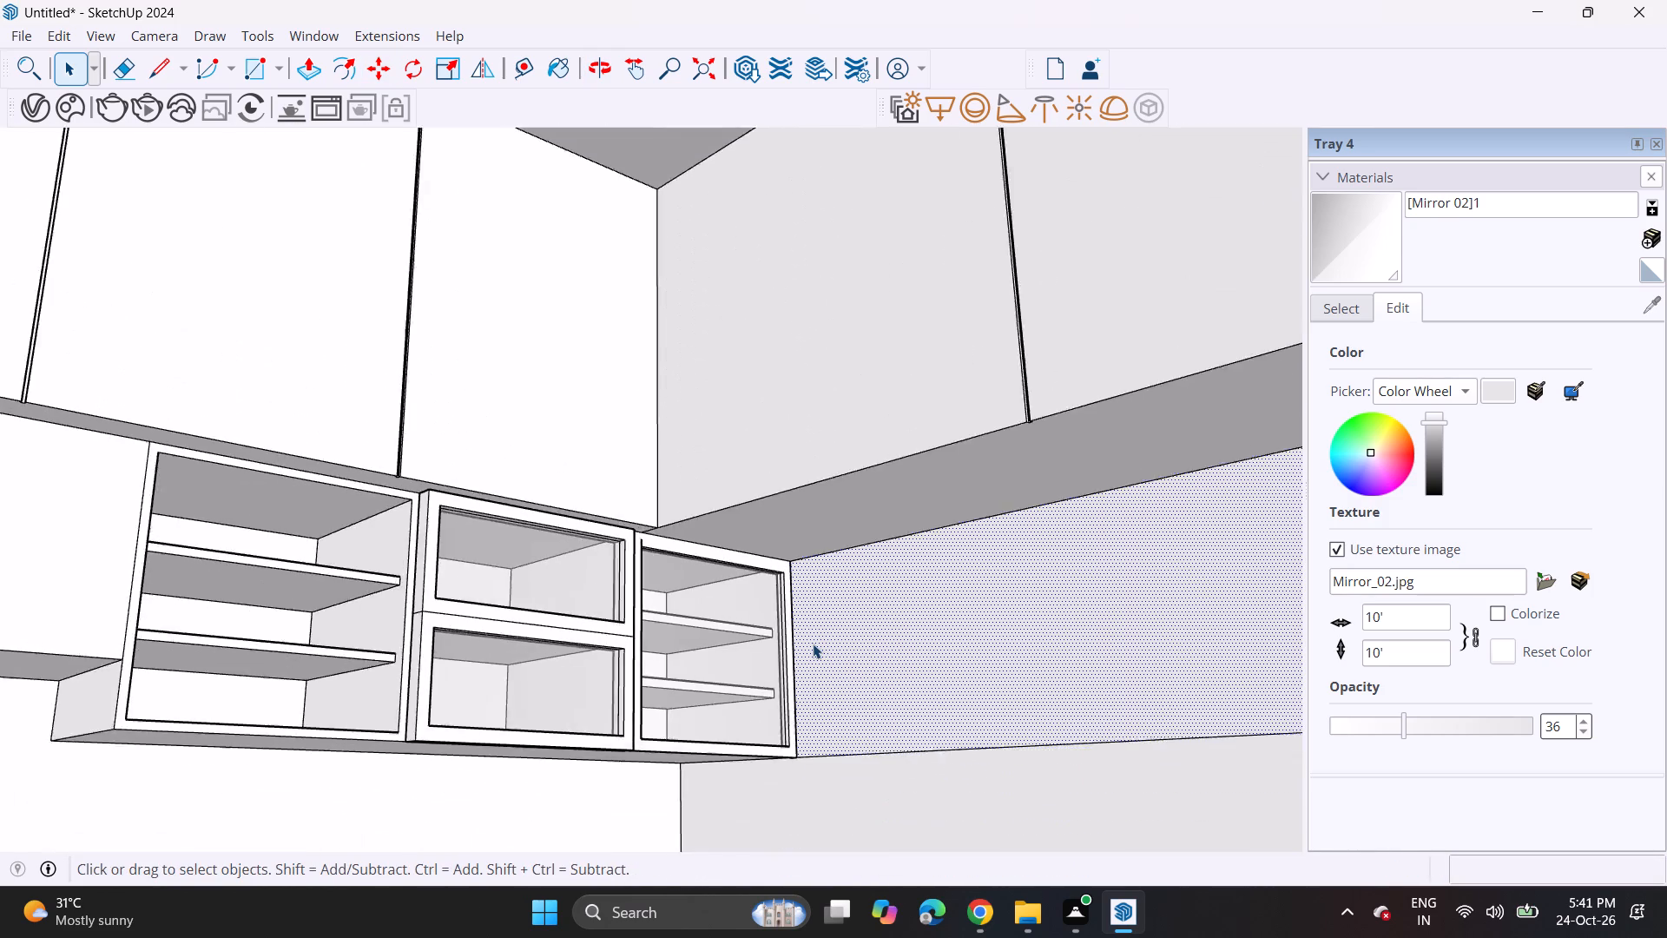
scroll(813, 644, "down", 3)
middle_click_drag(813, 679, 511, 761)
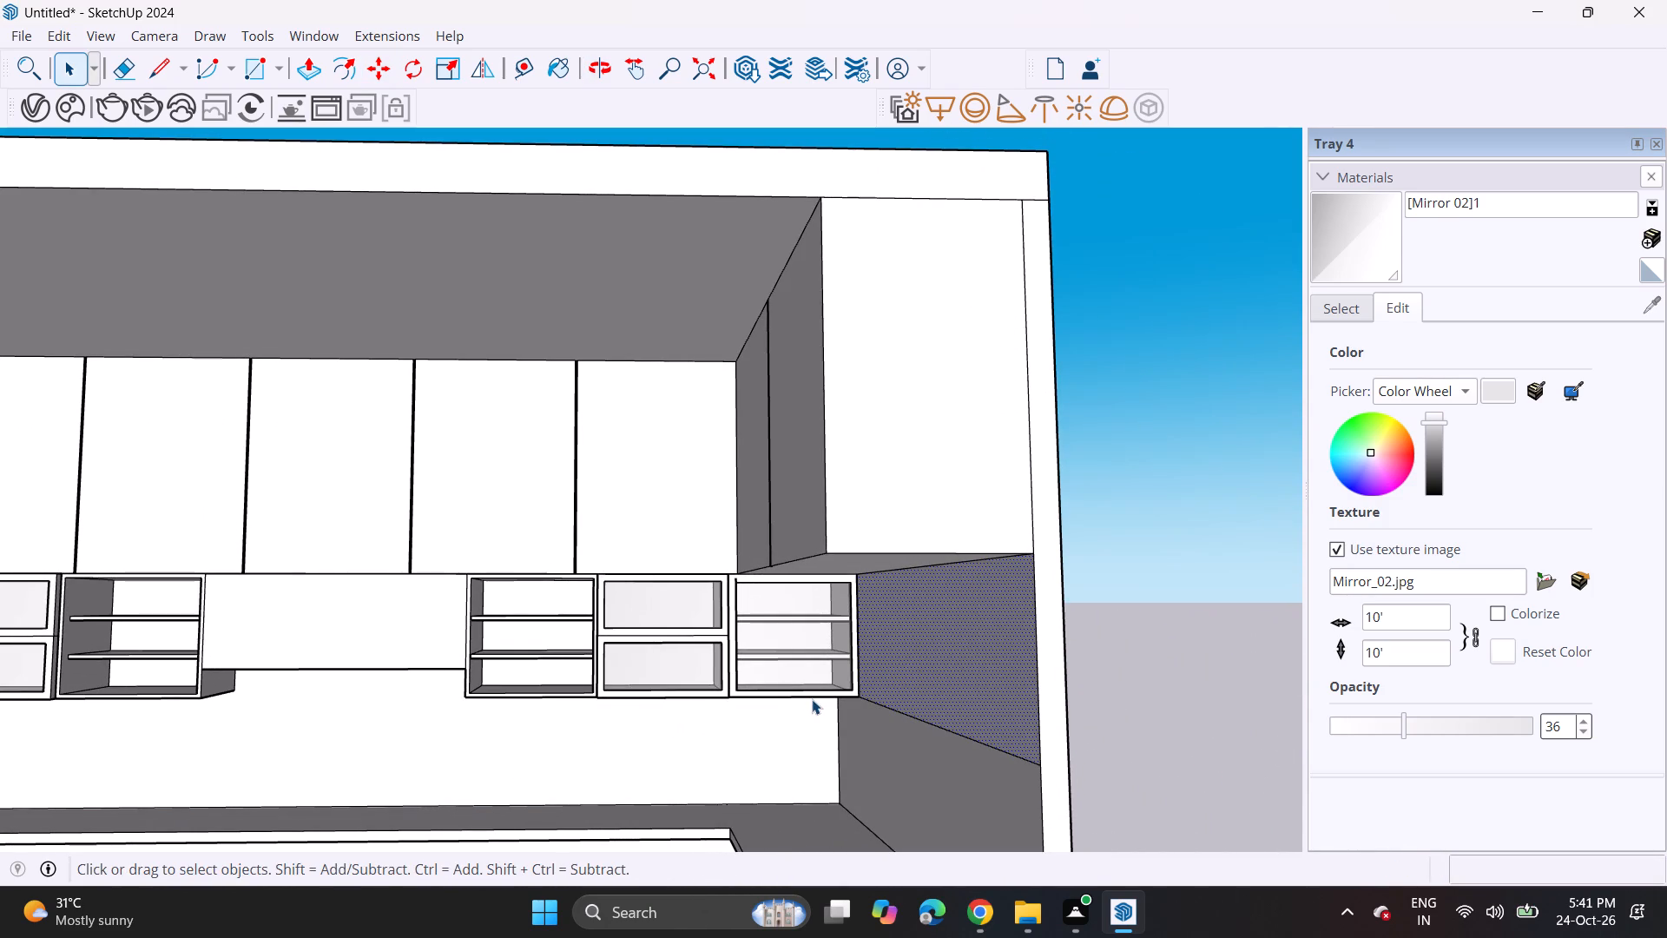
scroll(761, 665, "down", 4)
middle_click_drag(701, 628, 837, 660)
scroll(768, 642, "up", 5)
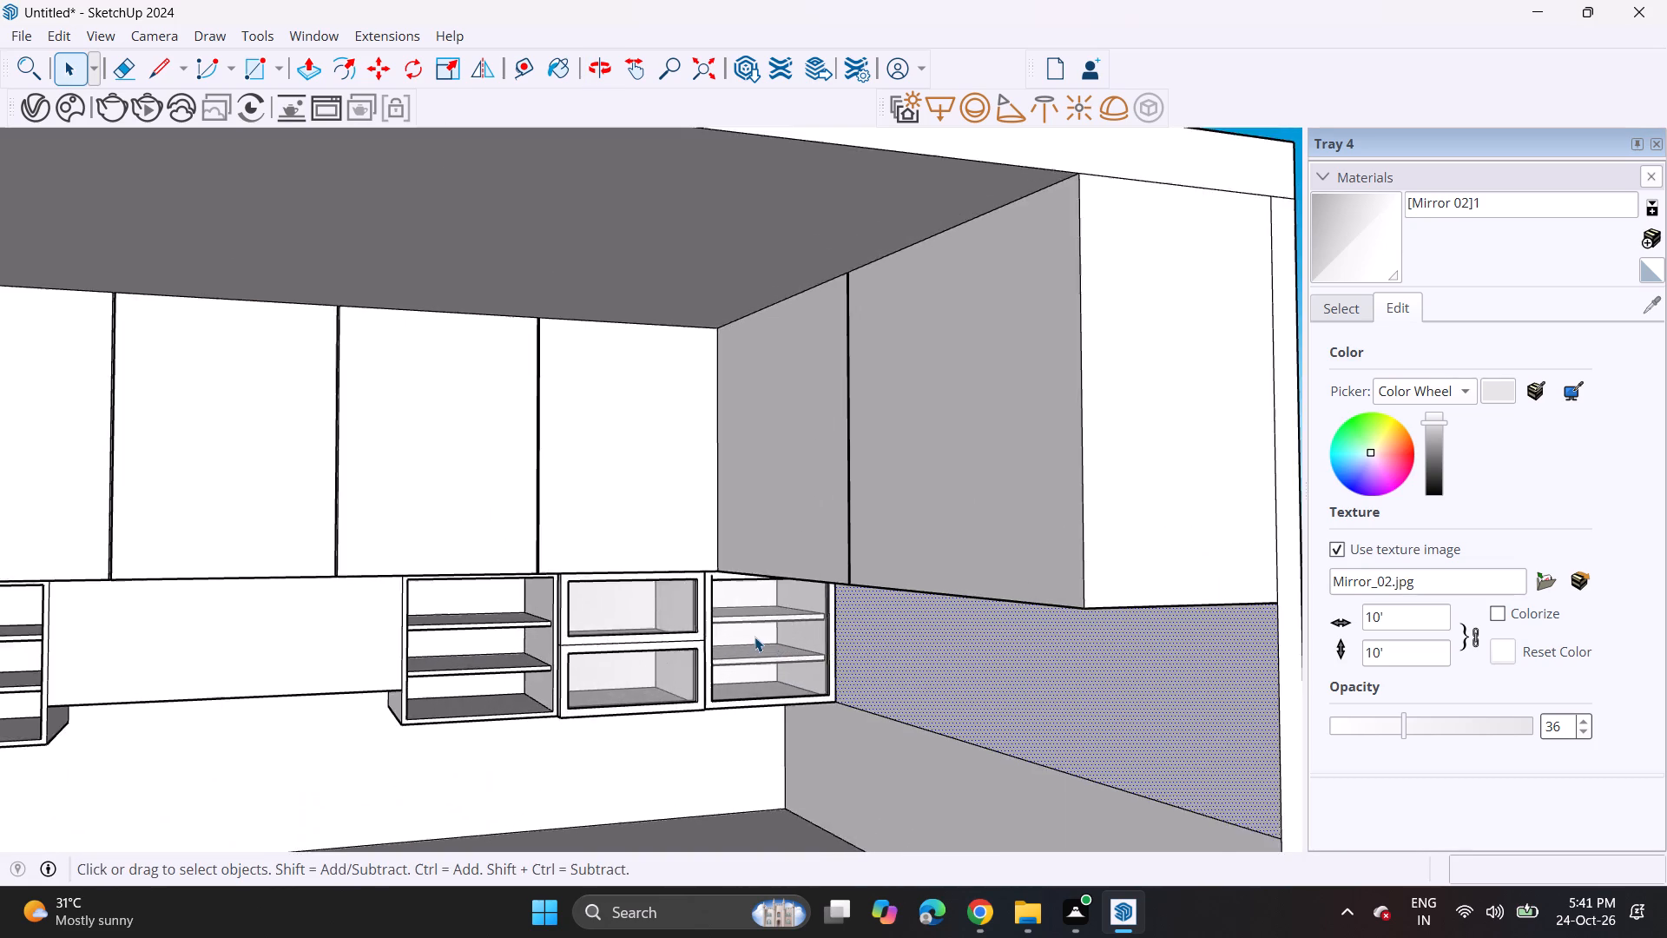
scroll(754, 637, "up", 7)
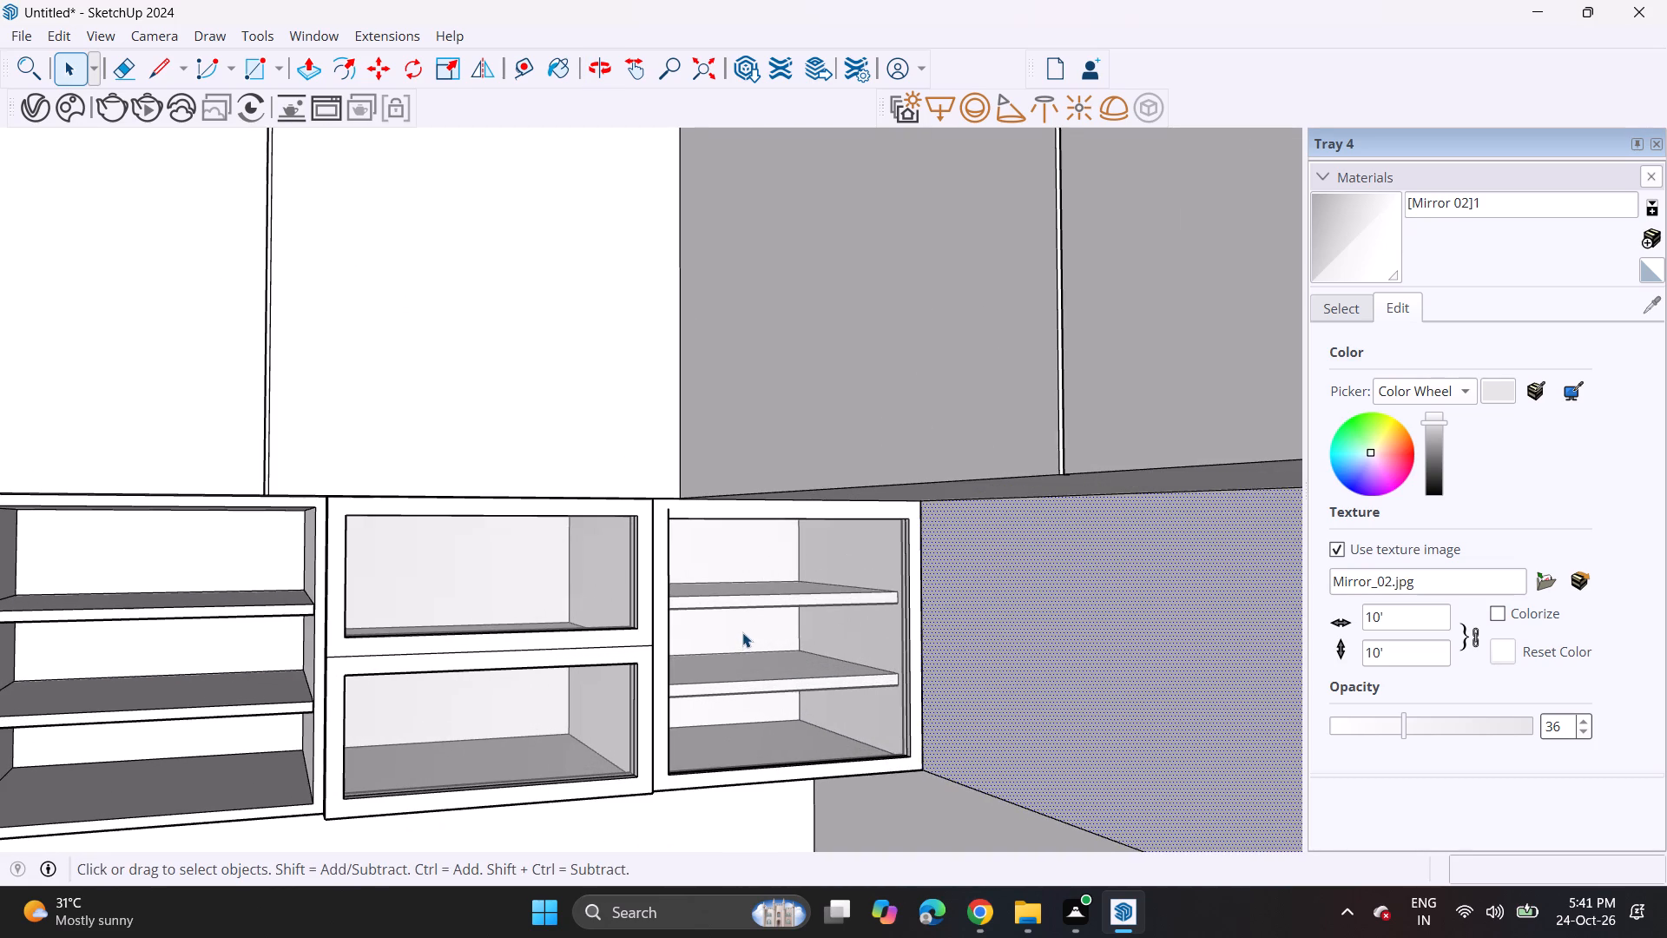
left_click(707, 657)
left_click(917, 512)
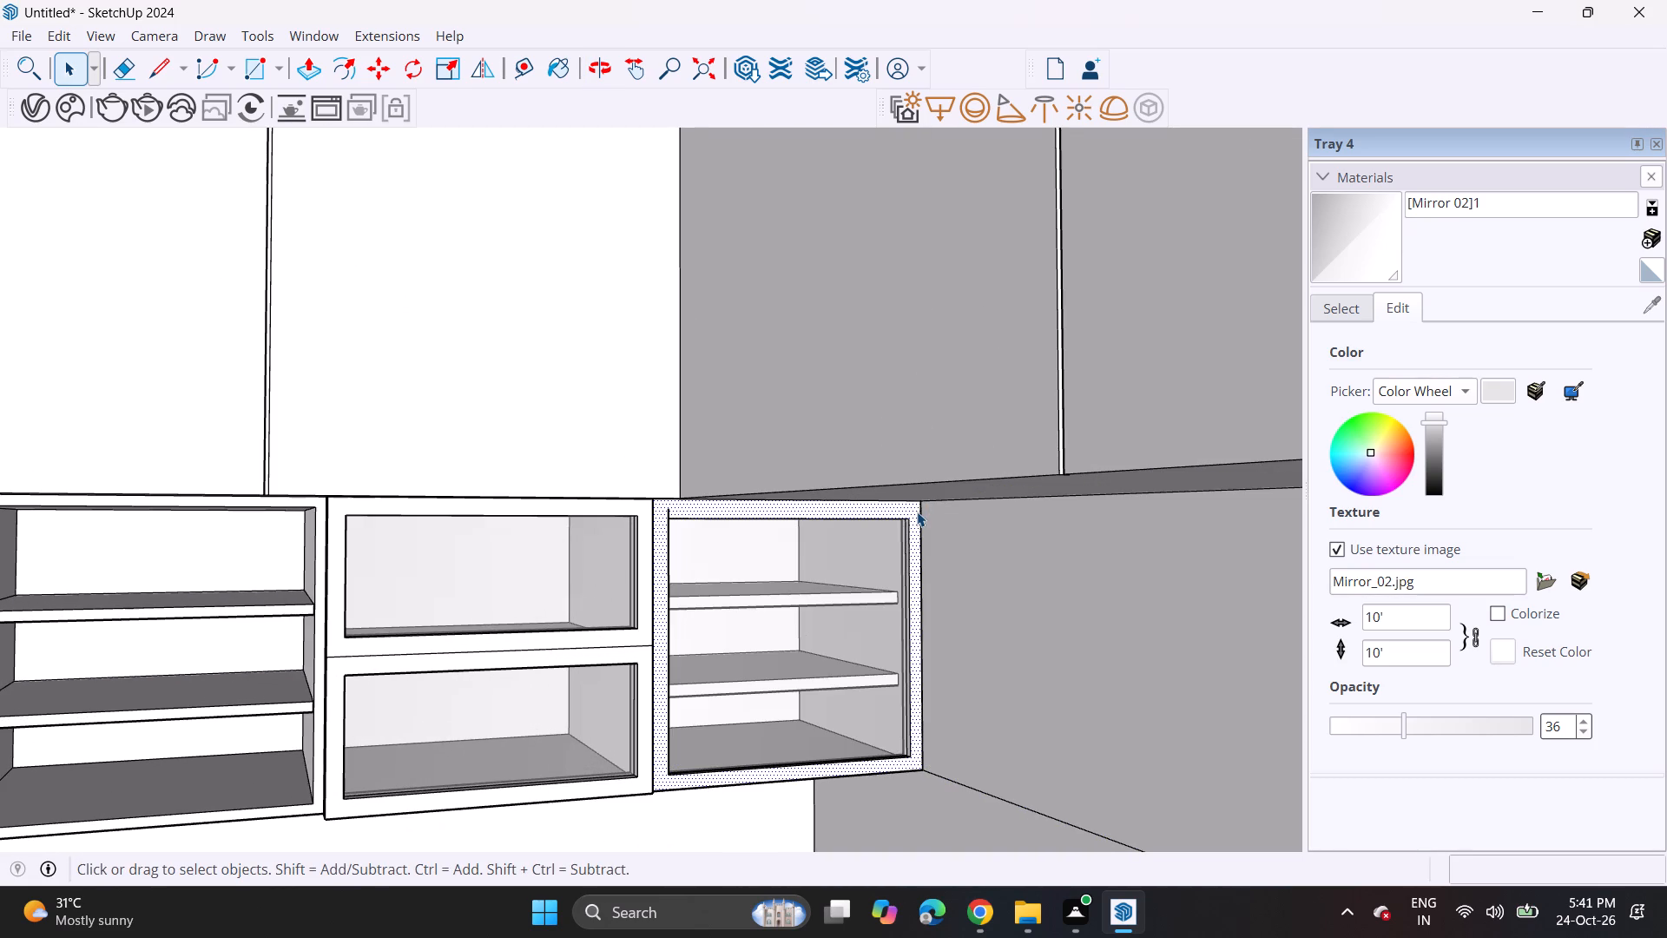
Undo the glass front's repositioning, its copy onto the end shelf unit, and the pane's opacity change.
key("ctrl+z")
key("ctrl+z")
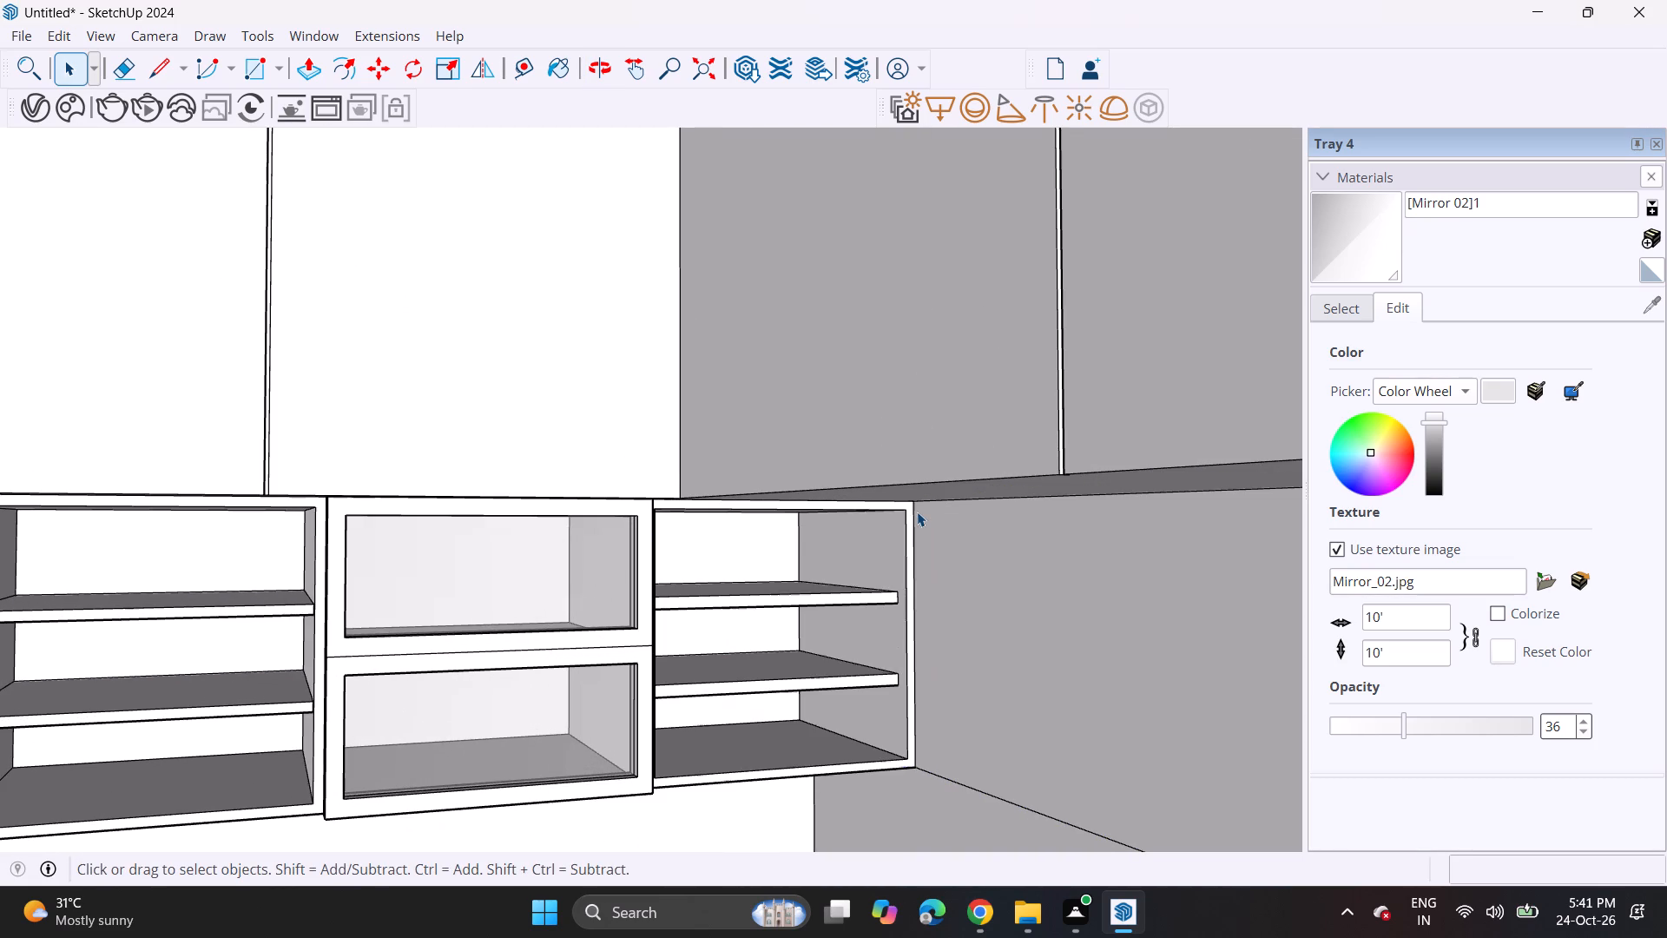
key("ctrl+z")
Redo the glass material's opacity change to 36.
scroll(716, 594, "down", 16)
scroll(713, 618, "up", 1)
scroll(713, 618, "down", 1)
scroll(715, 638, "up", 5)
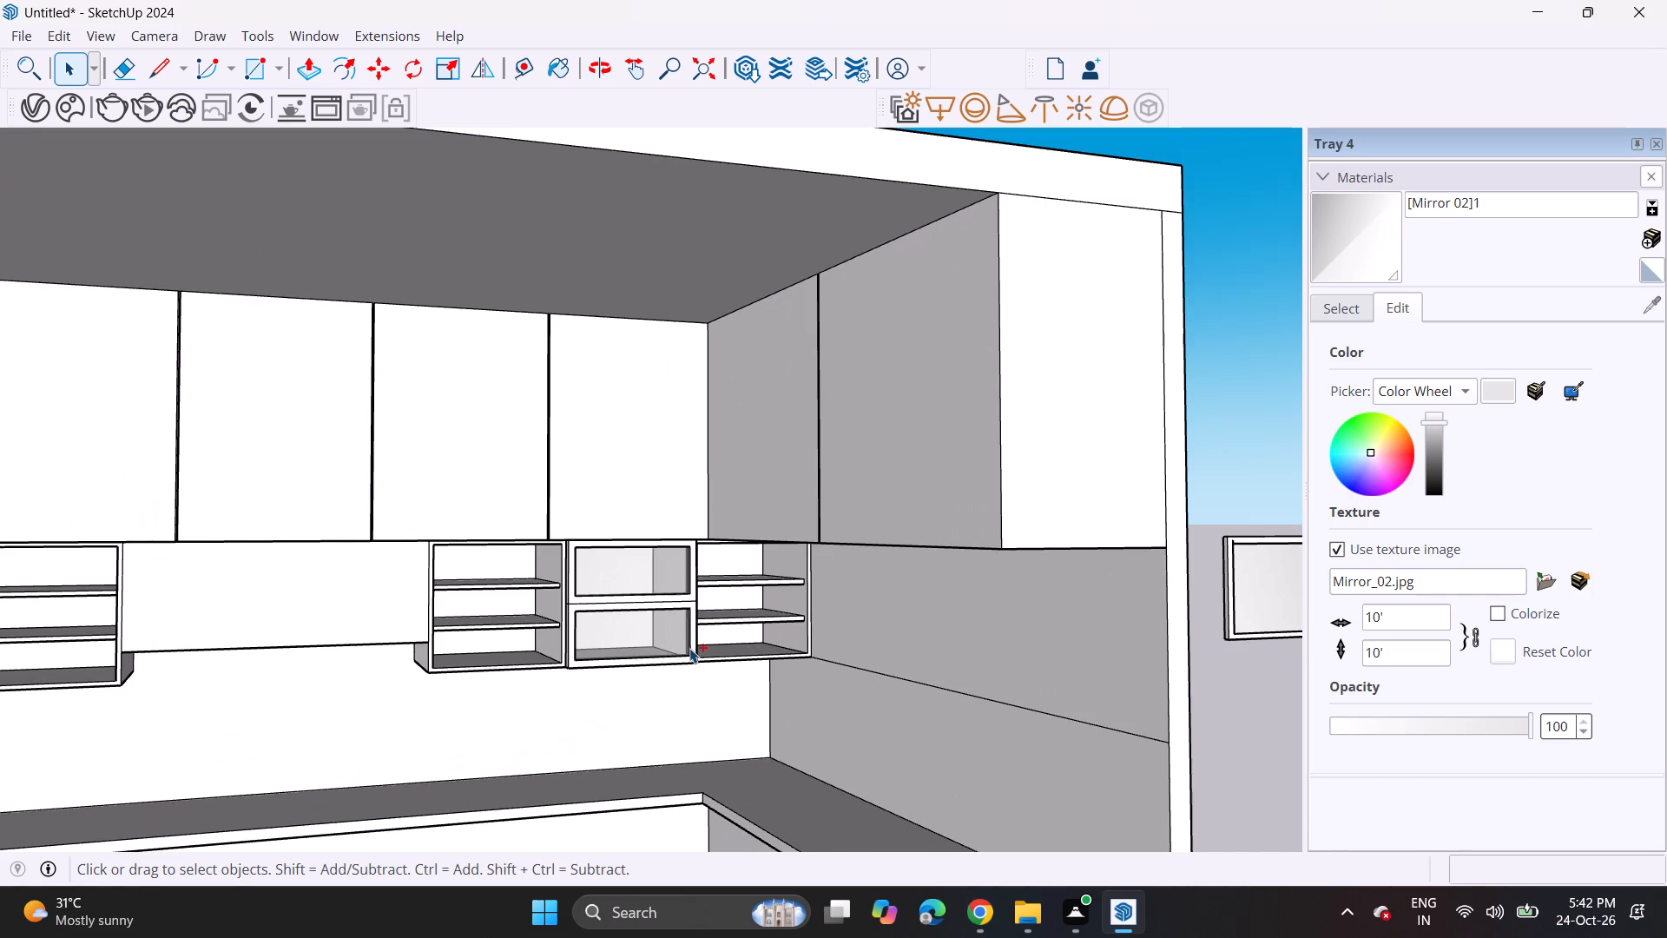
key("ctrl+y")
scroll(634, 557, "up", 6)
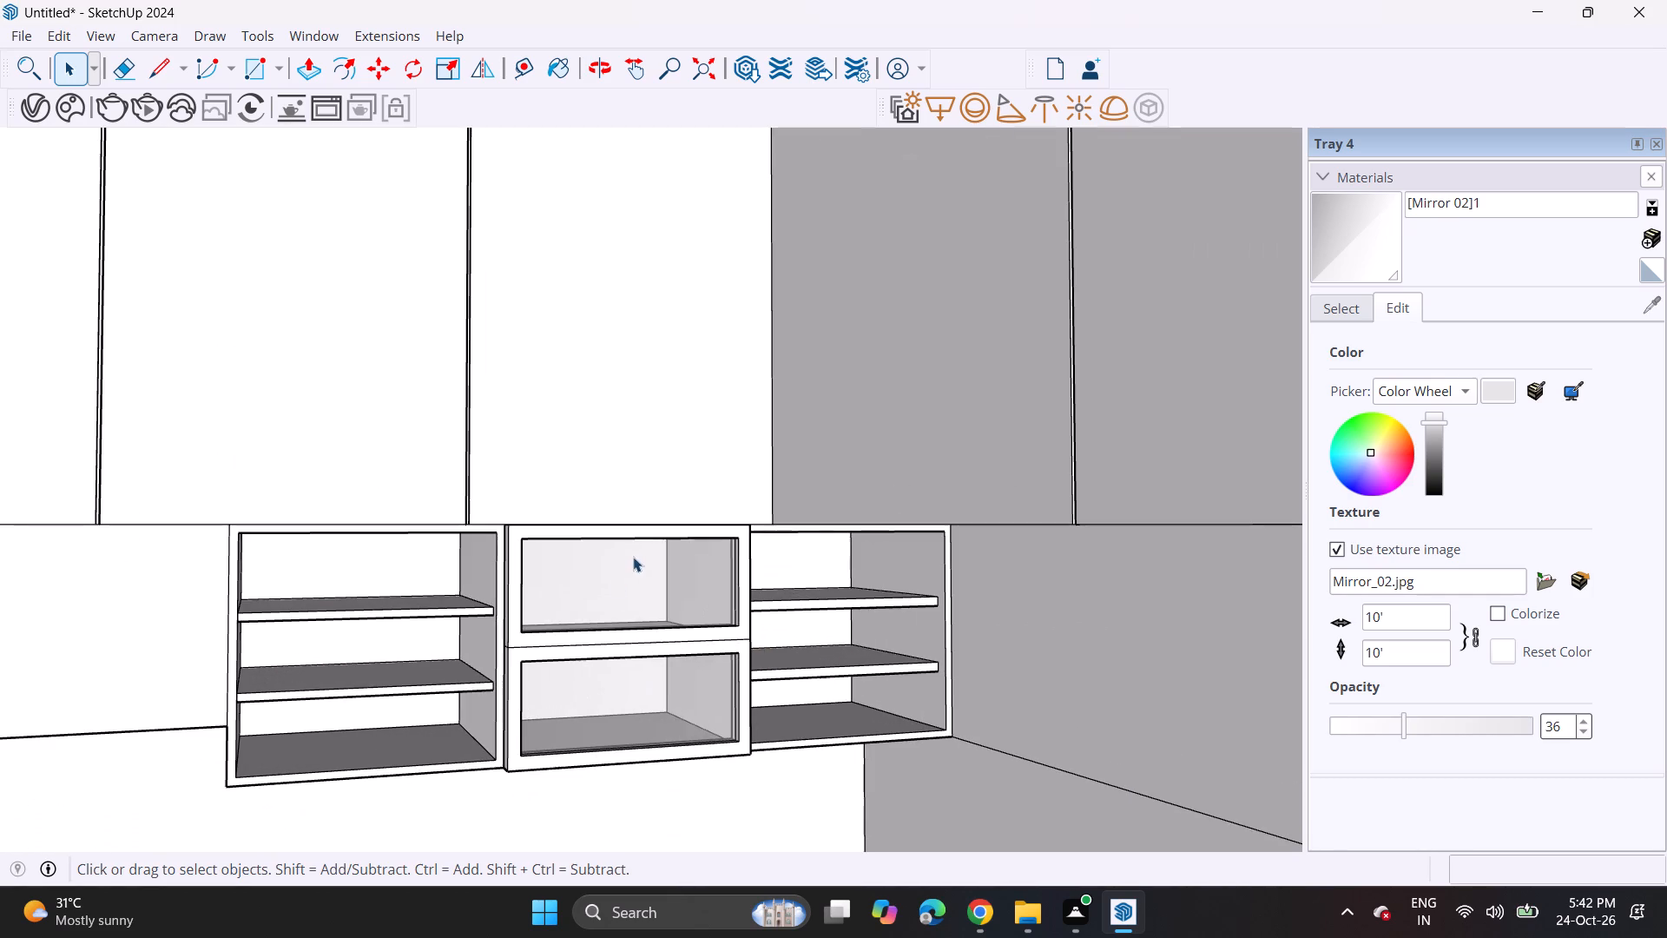
Move the two-pane glass front off the middle shelf unit about 17' 3" to the empty space outside the kitchen.
left_click(512, 610)
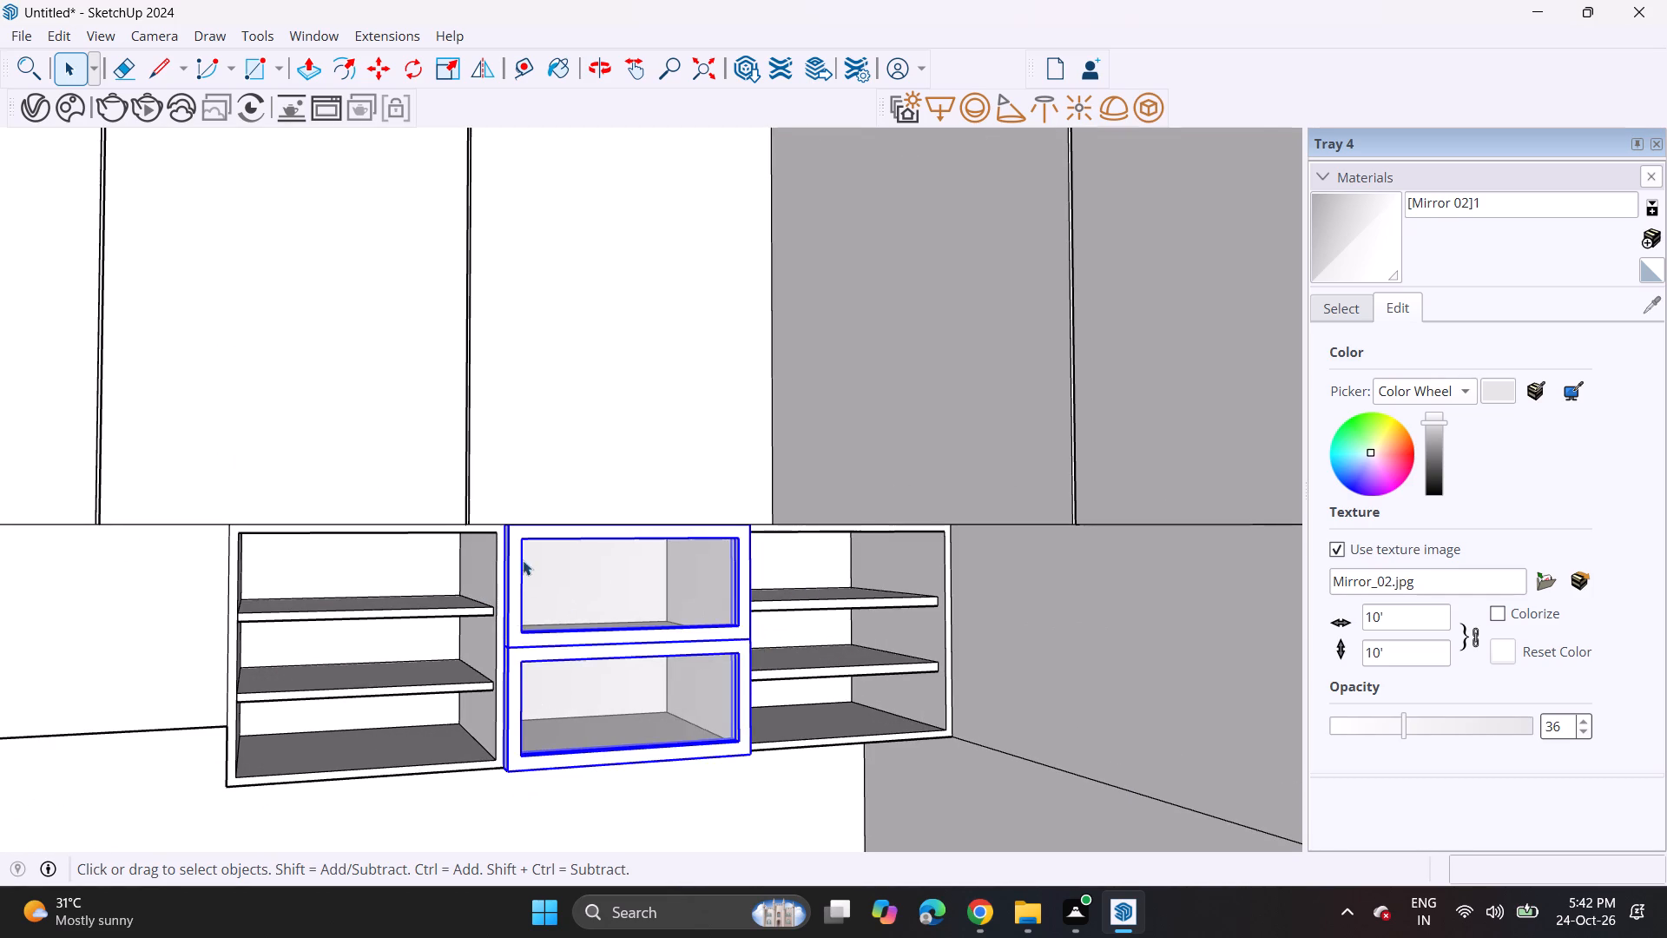
scroll(523, 560, "up", 5)
key("m")
left_click(496, 509)
scroll(560, 651, "down", 19)
left_click(1085, 590)
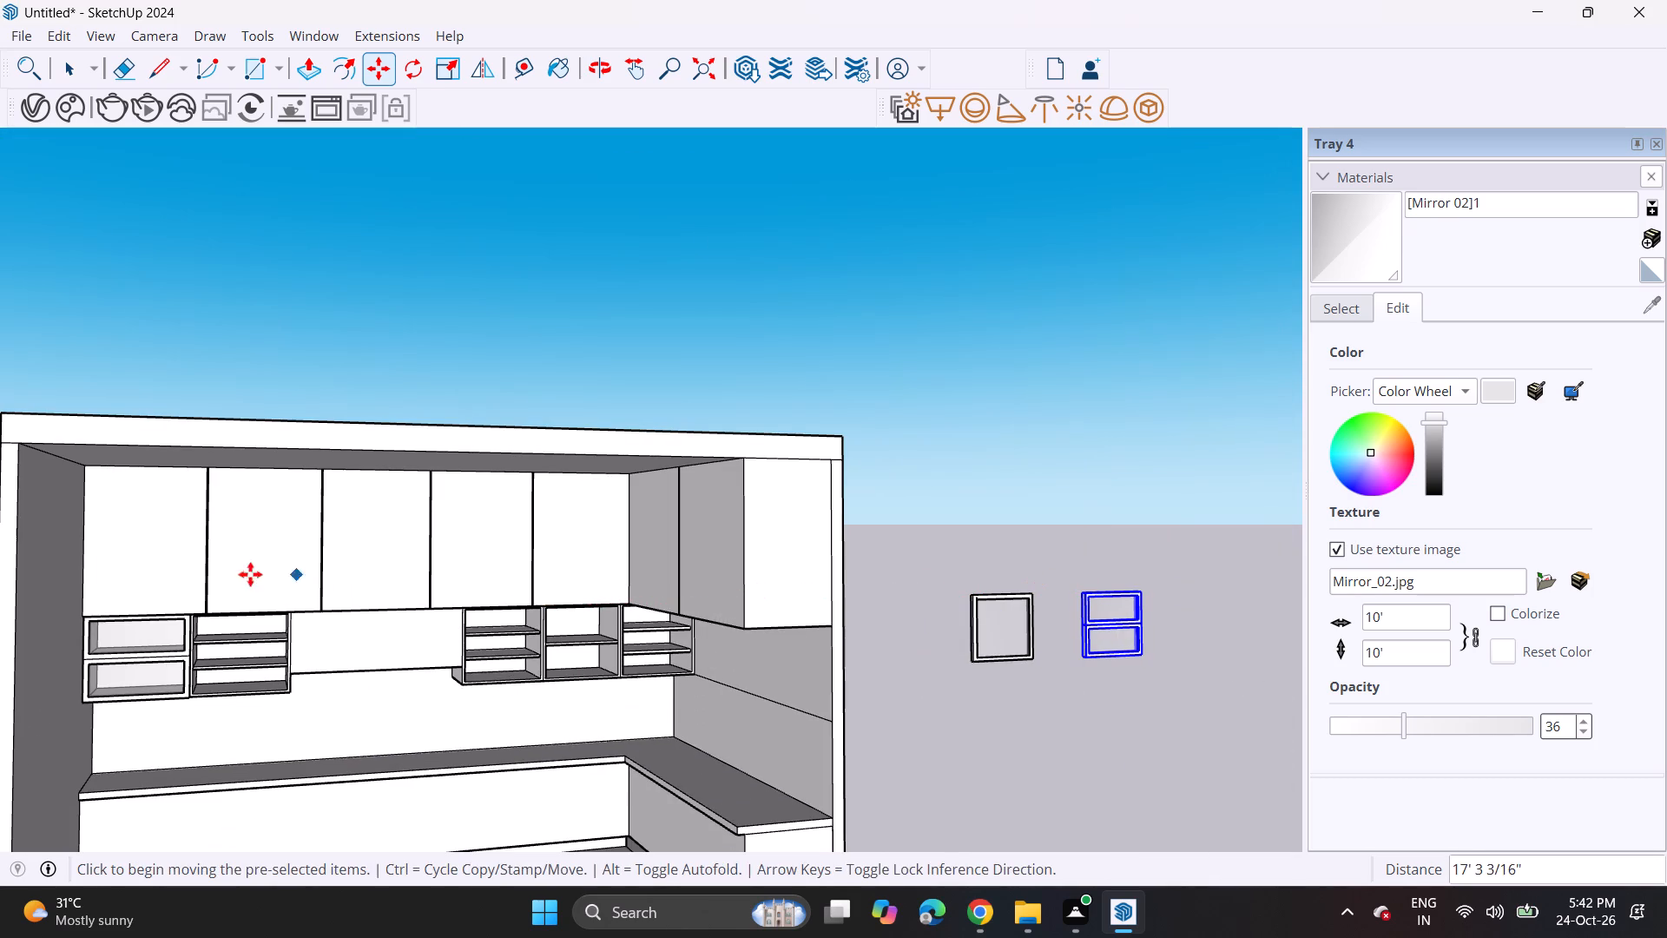
Move the two-pane glass front off the opposite end's unit about 32' 5", placing it beside the other spare fronts outside the kitchen.
key("space")
left_click(159, 654)
key("m")
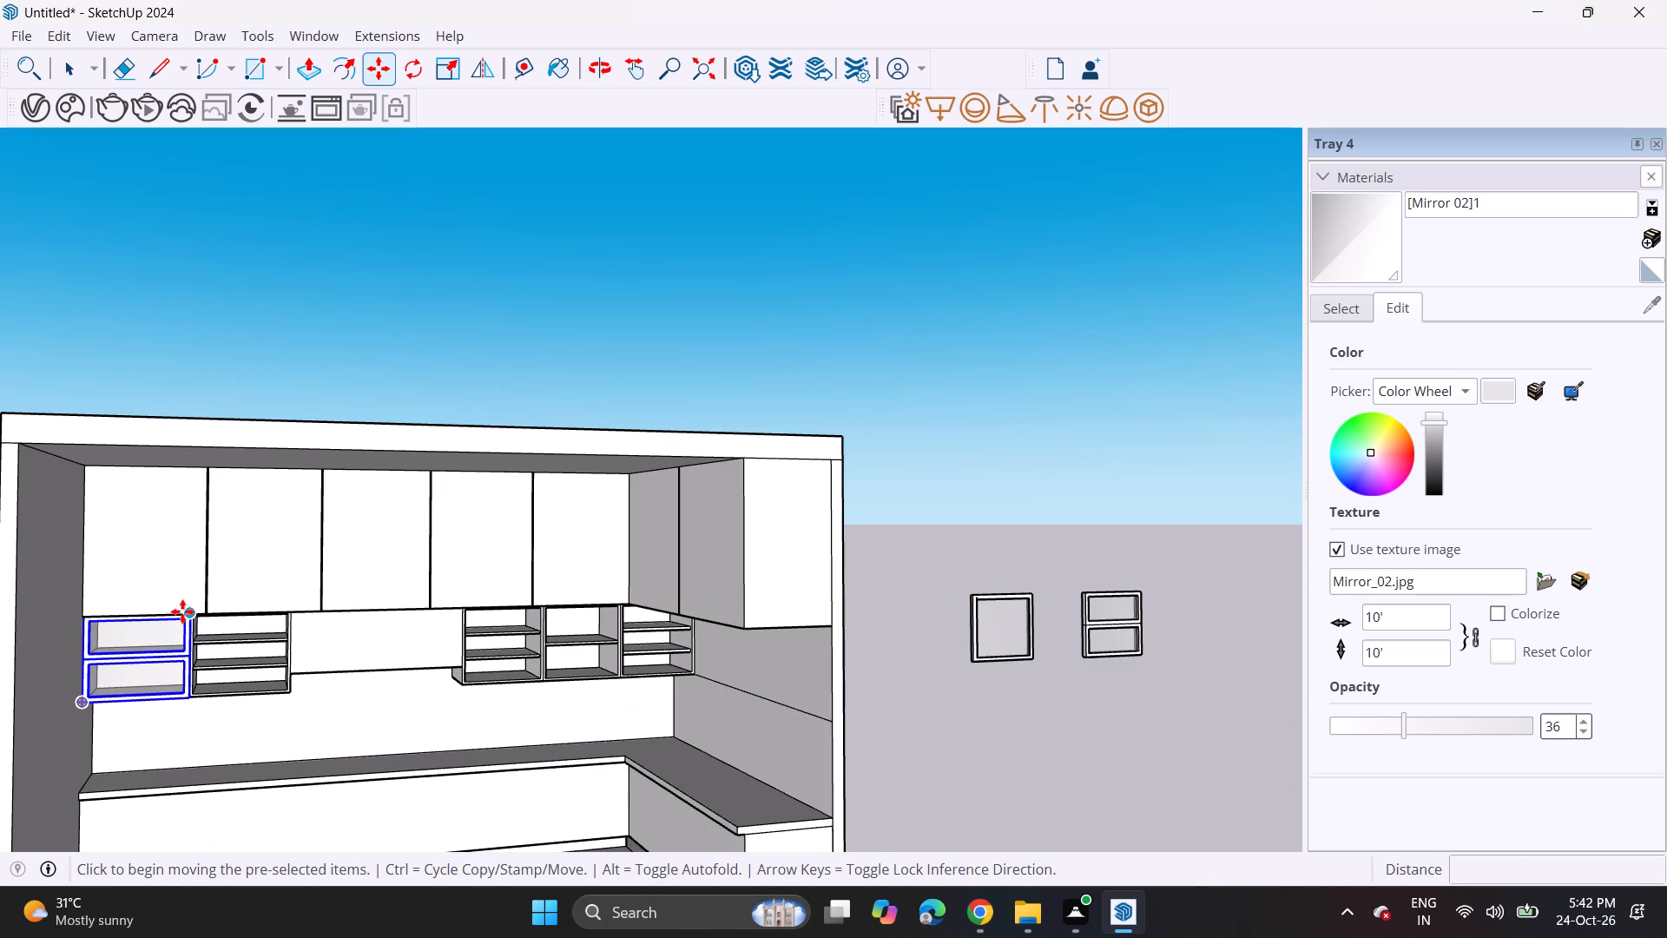
left_click(193, 611)
left_click(1244, 580)
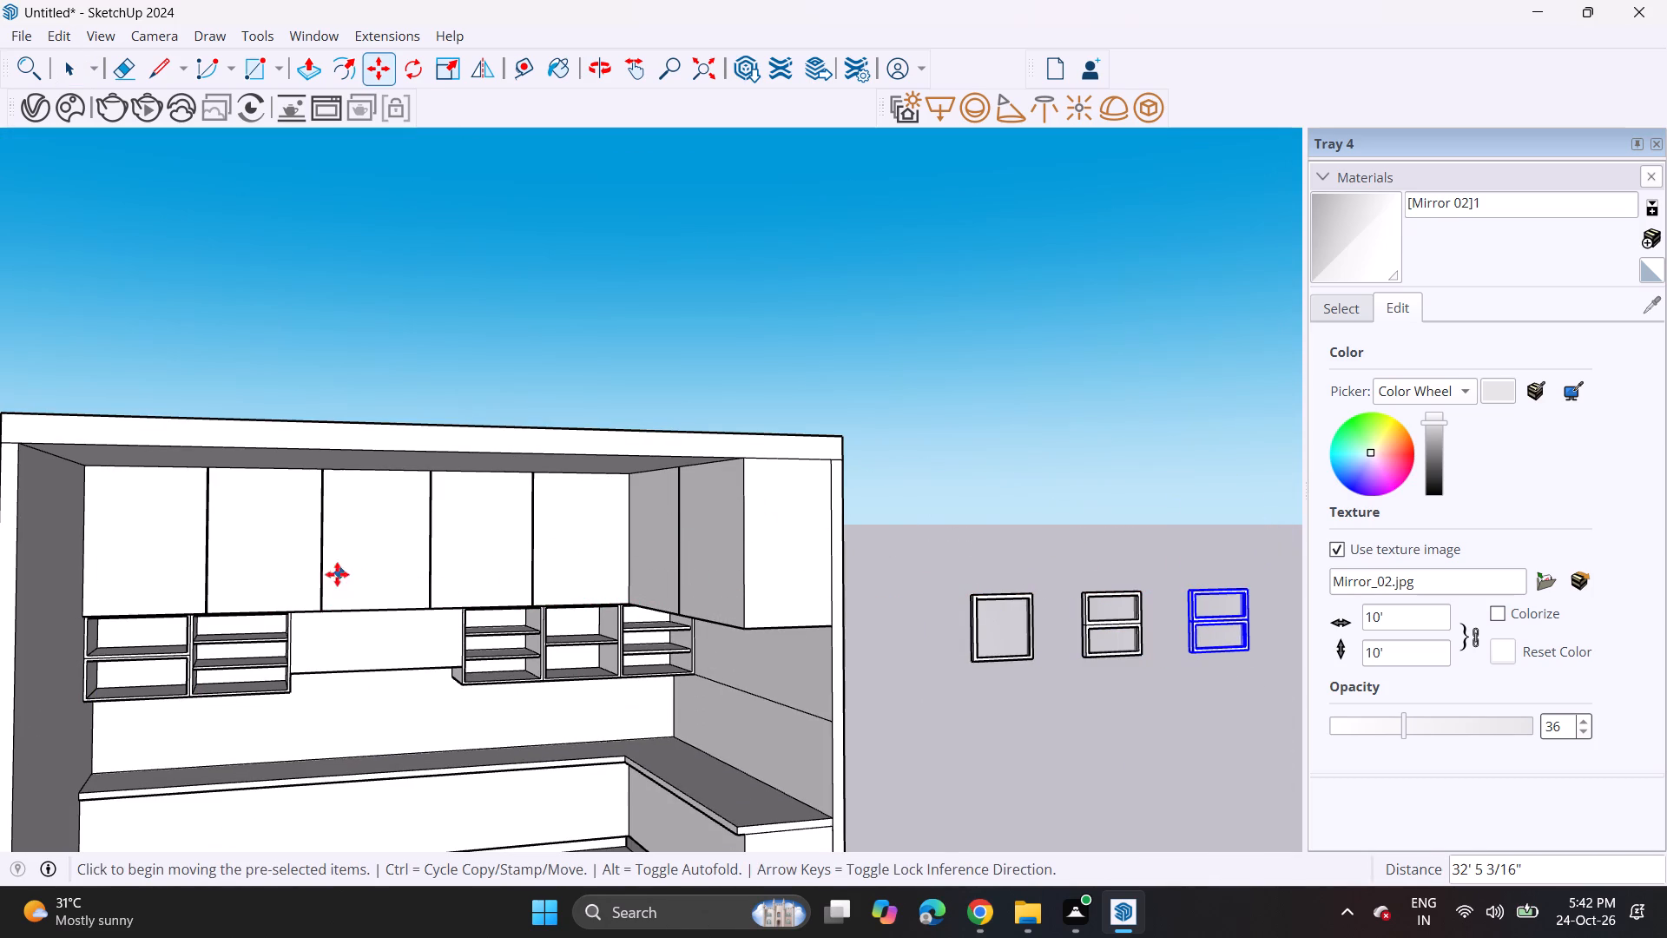
Pick 0036_BurlyWood from the Colors-Named material collection for painting the exposed shelf units.
middle_click_drag(268, 589, 209, 591)
middle_click_drag(175, 643, 501, 678, "shift")
middle_click_drag(501, 678, 411, 632)
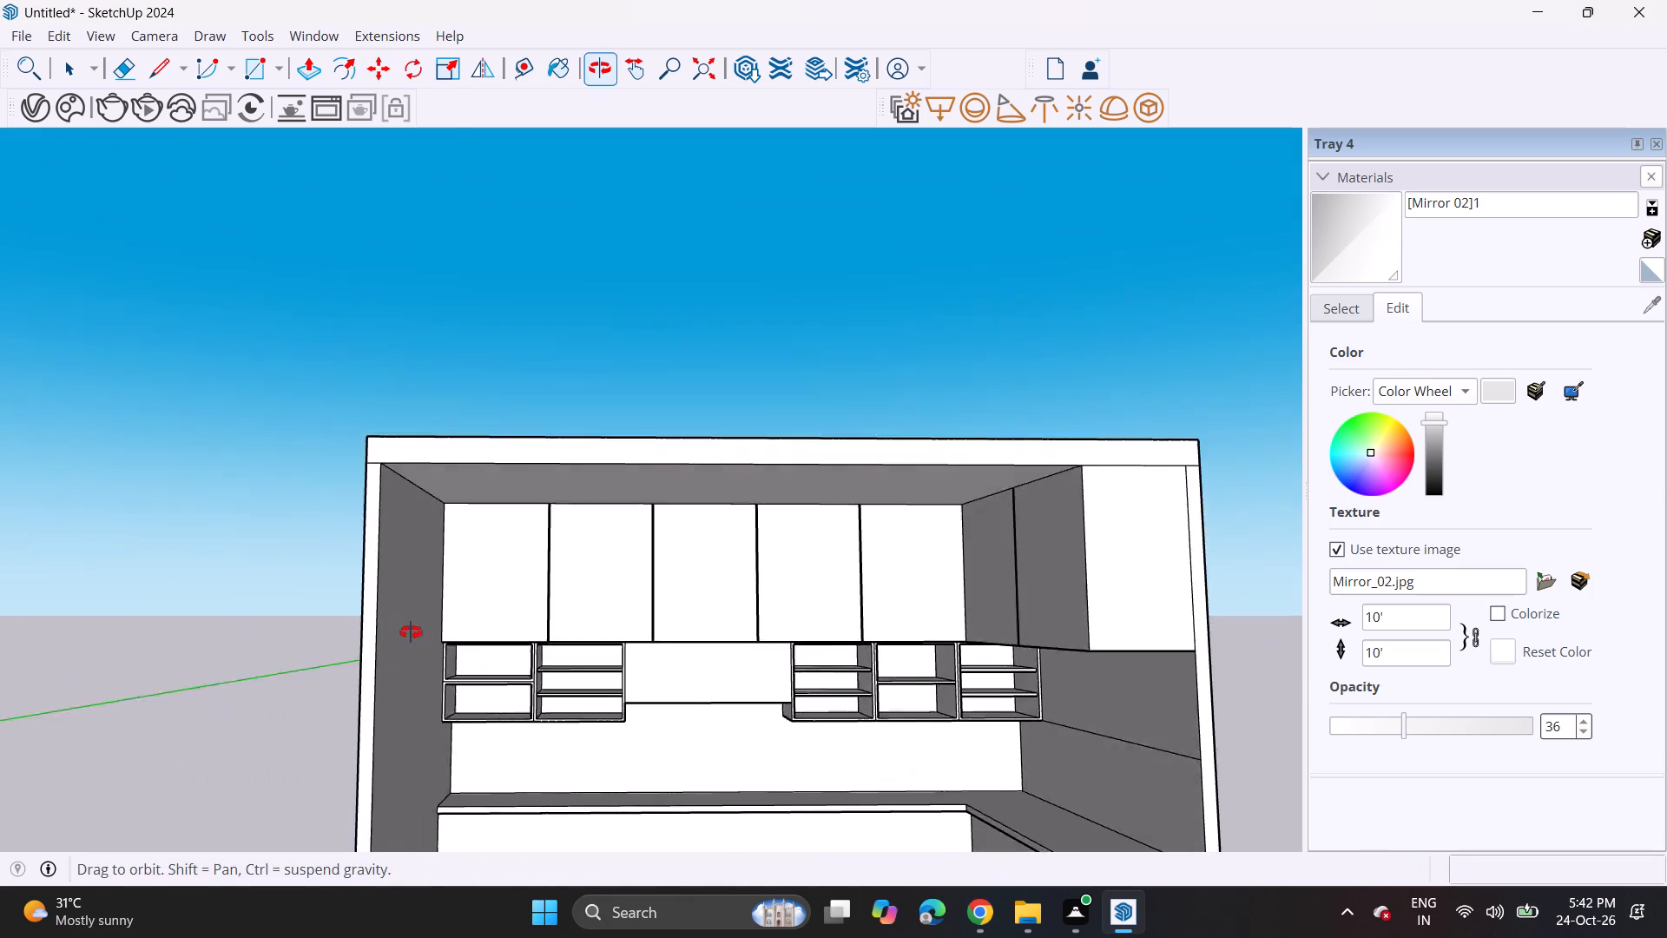
middle_click_drag(411, 632, 407, 631)
scroll(407, 631, "up", 9)
middle_click_drag(470, 684, 379, 606, "shift")
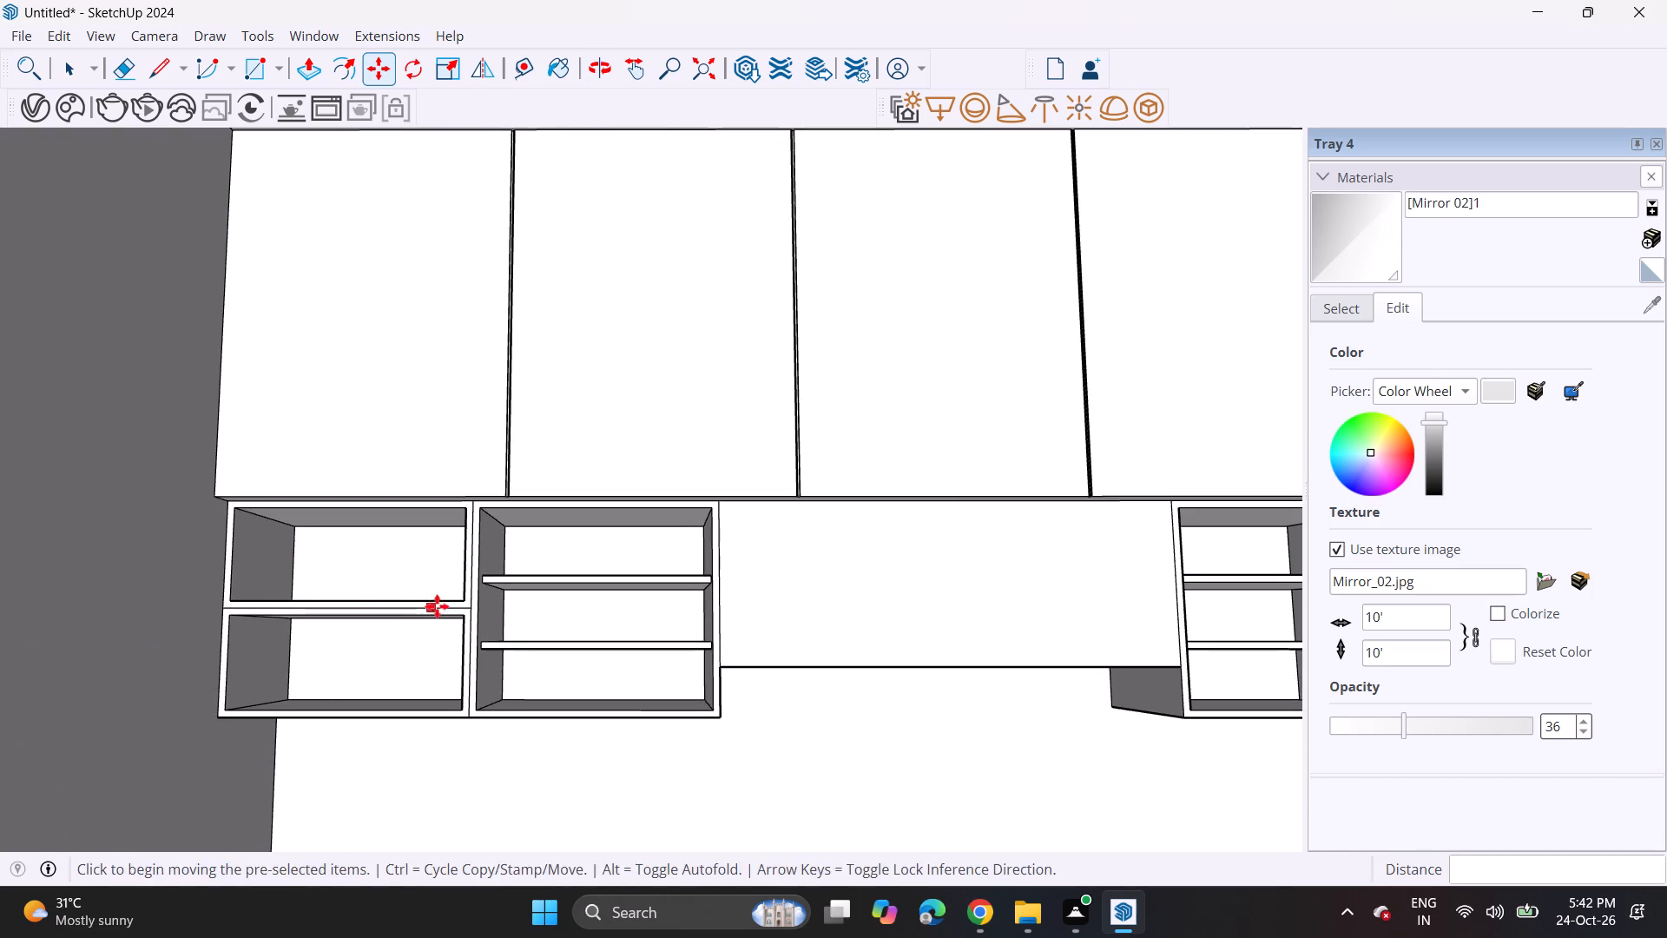
middle_click_drag(448, 611, 533, 656)
left_click(1353, 301)
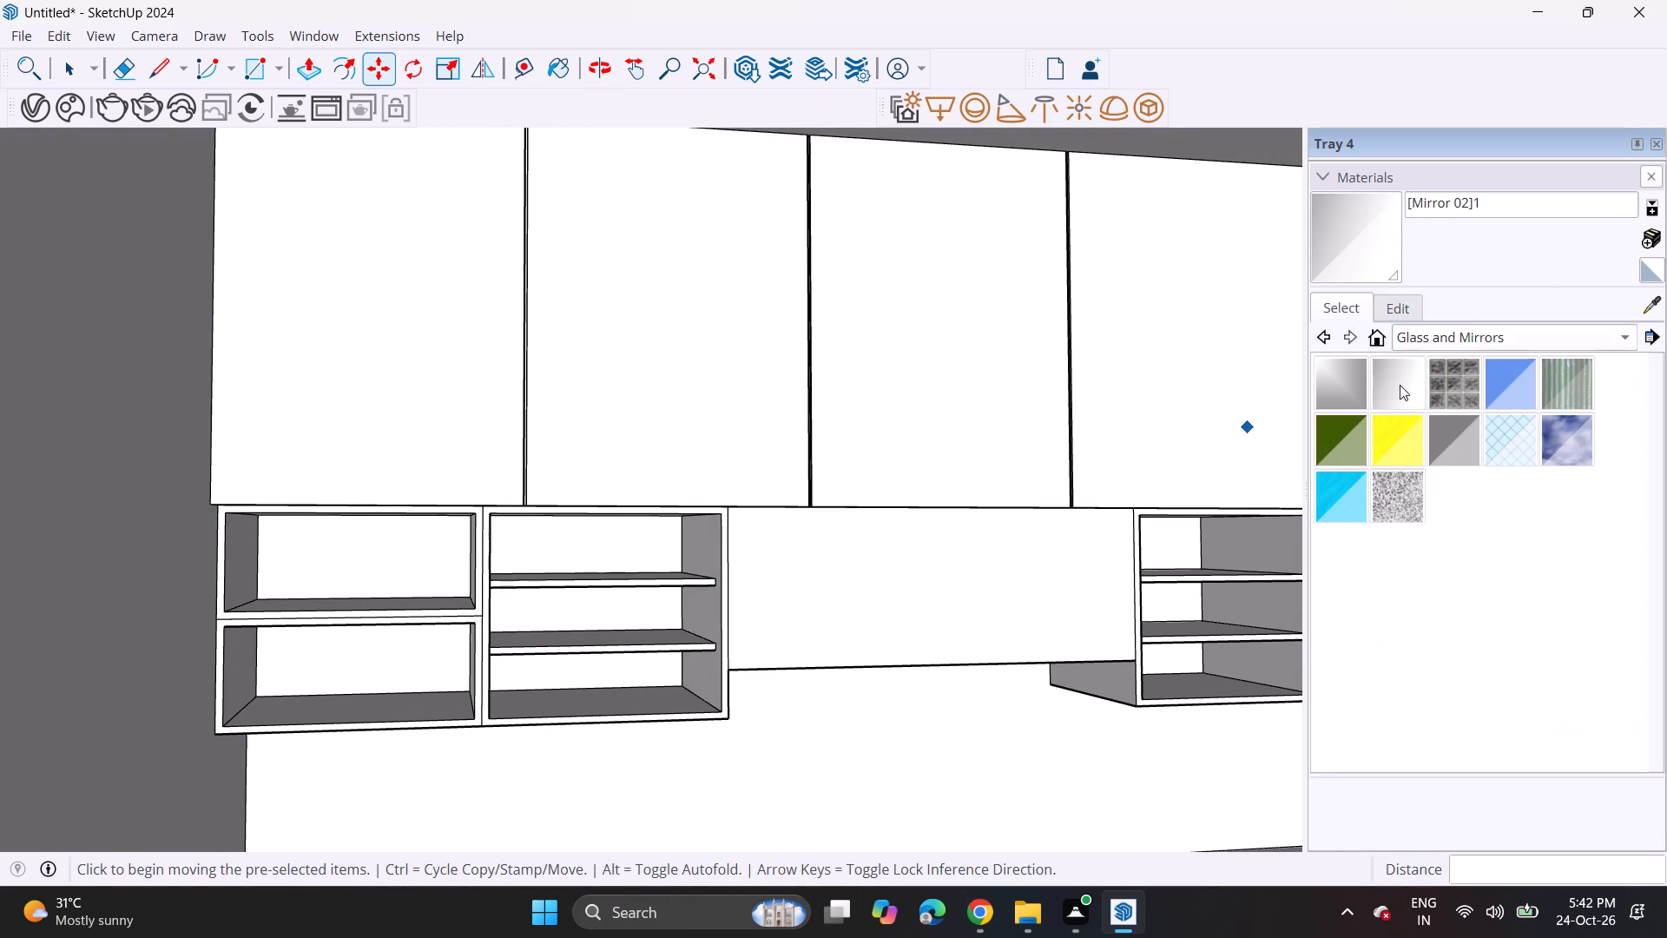
left_click(1424, 342)
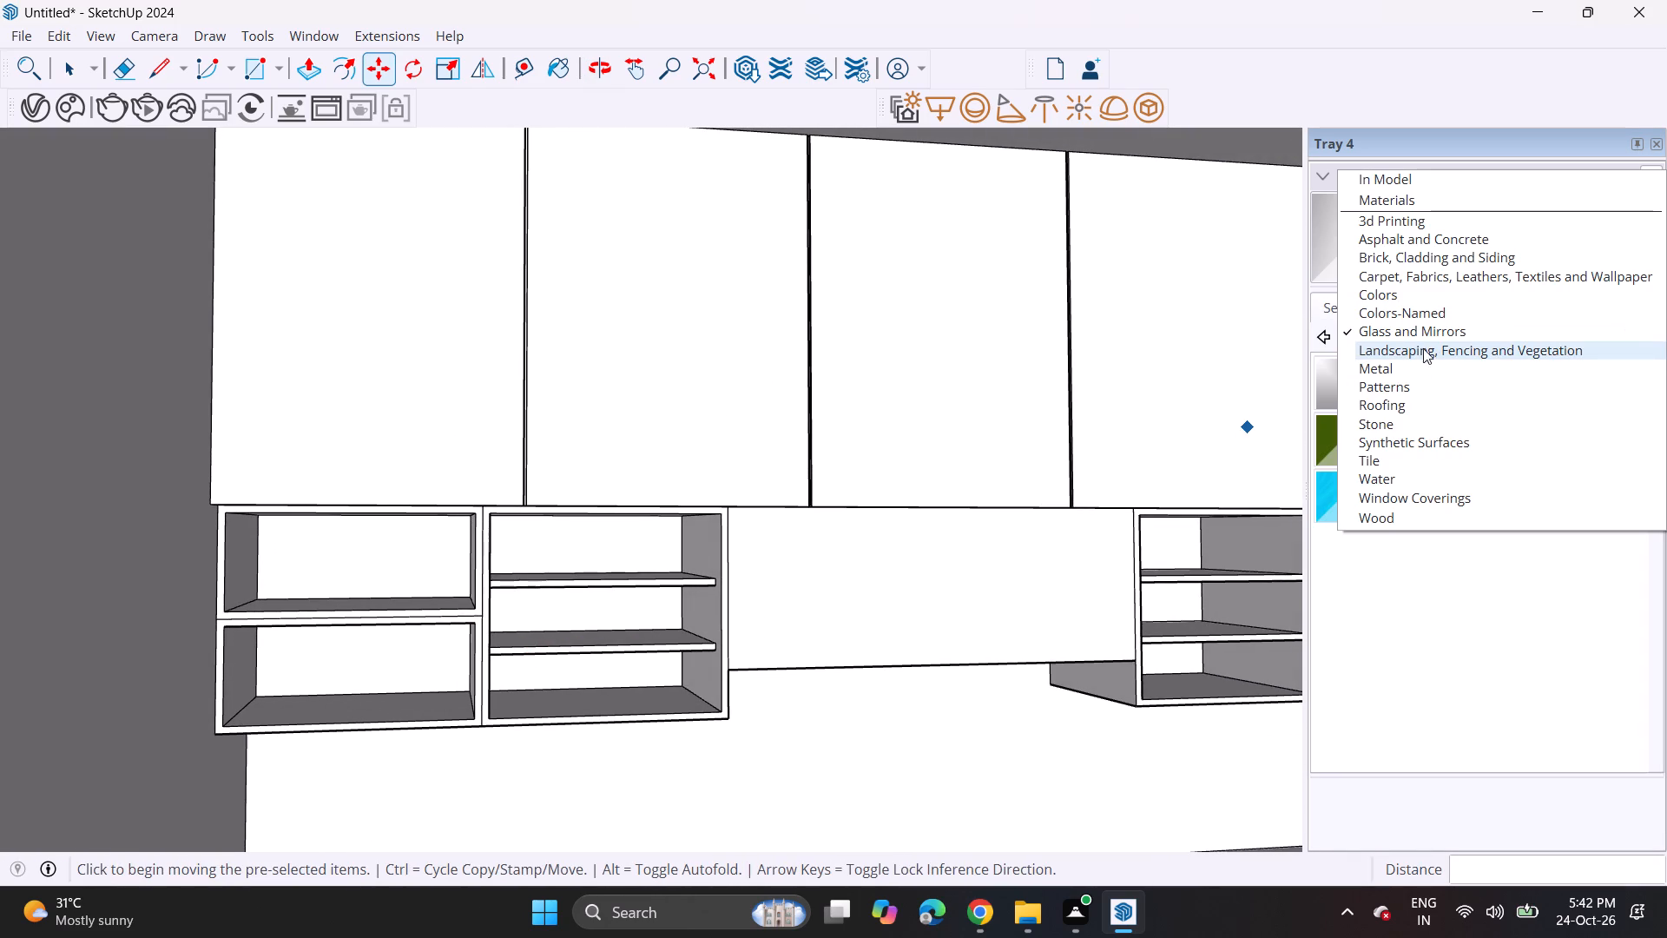
left_click(1394, 300)
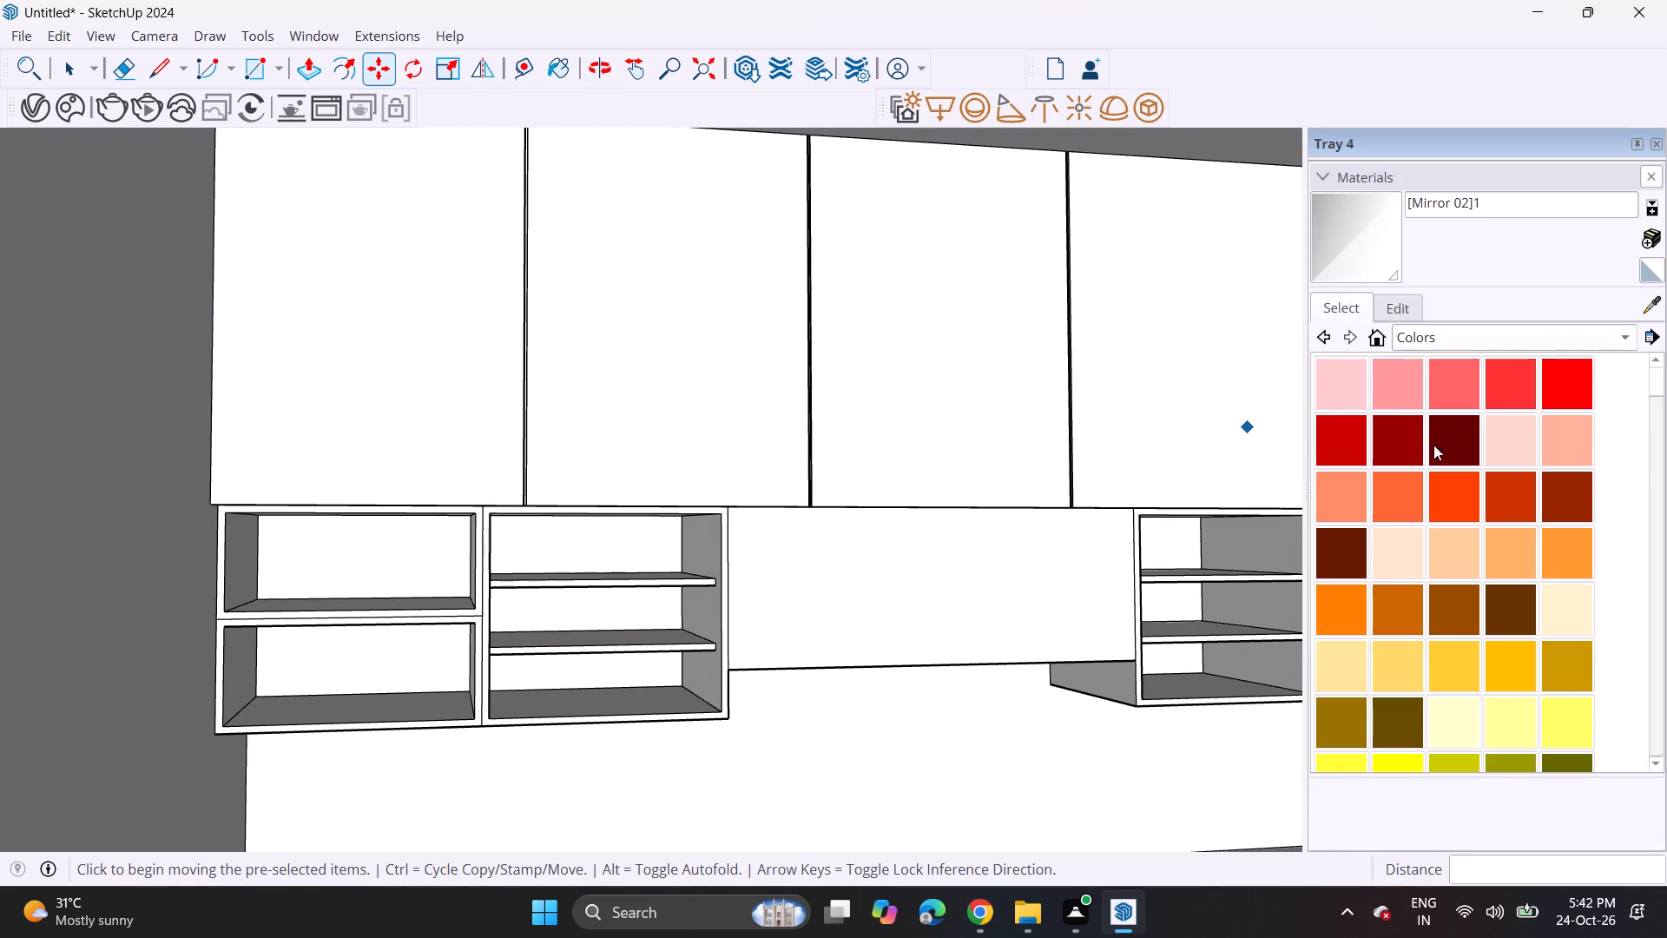
left_click(1459, 334)
left_click(1440, 347)
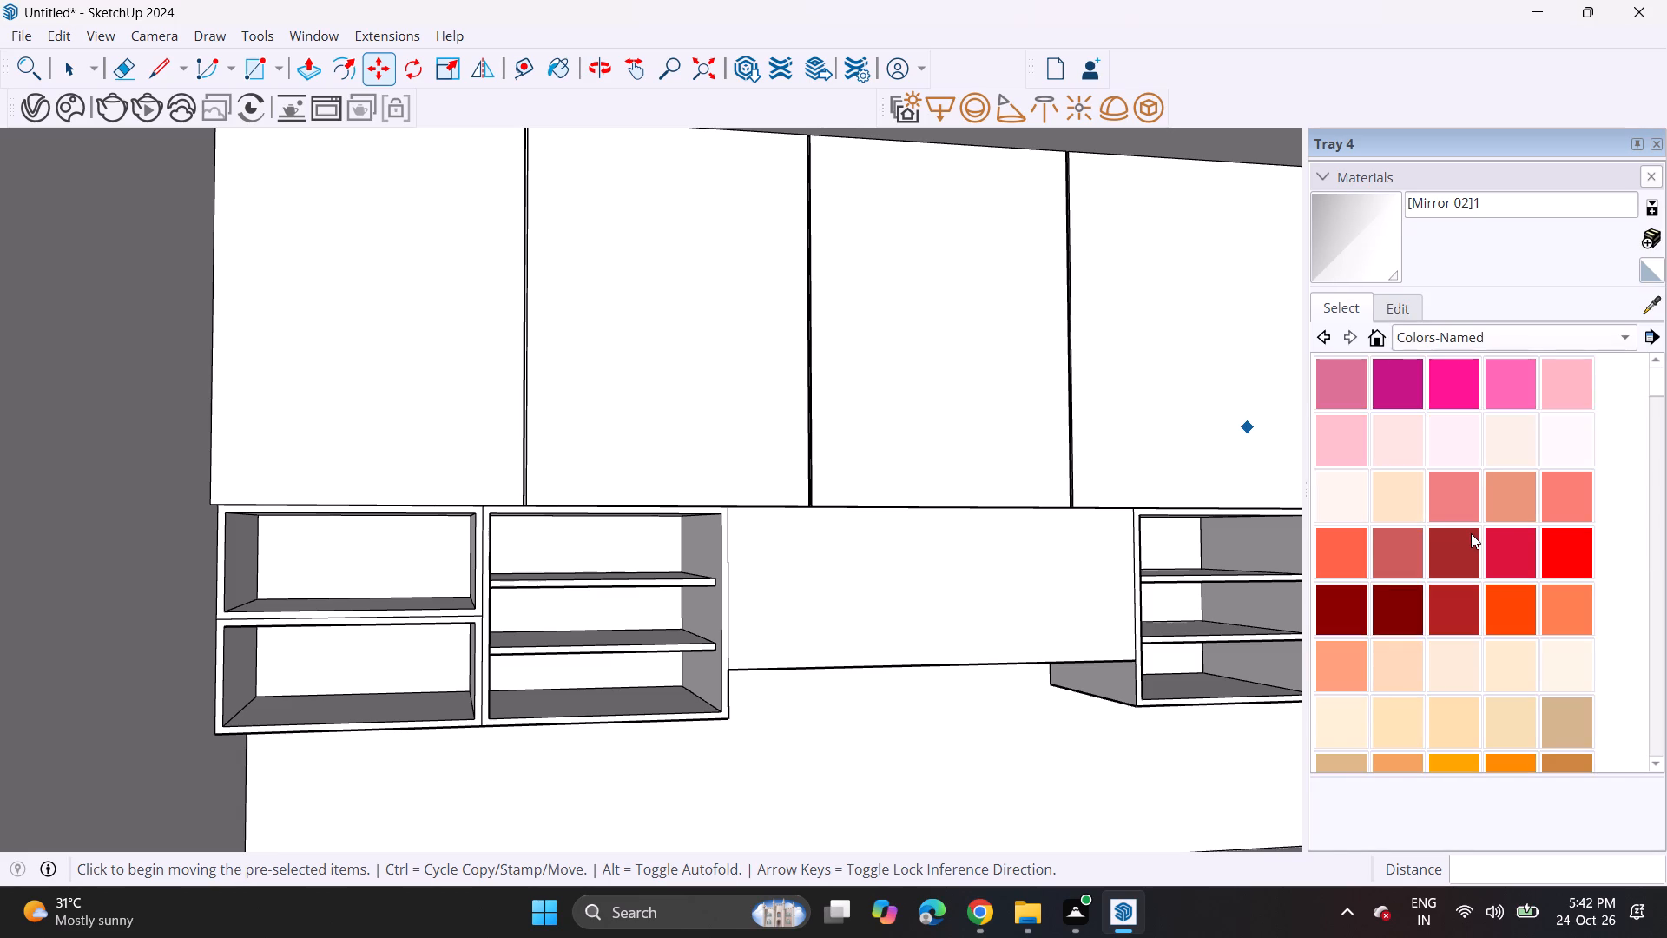
scroll(1471, 533, "up", 3)
scroll(1426, 516, "down", 3)
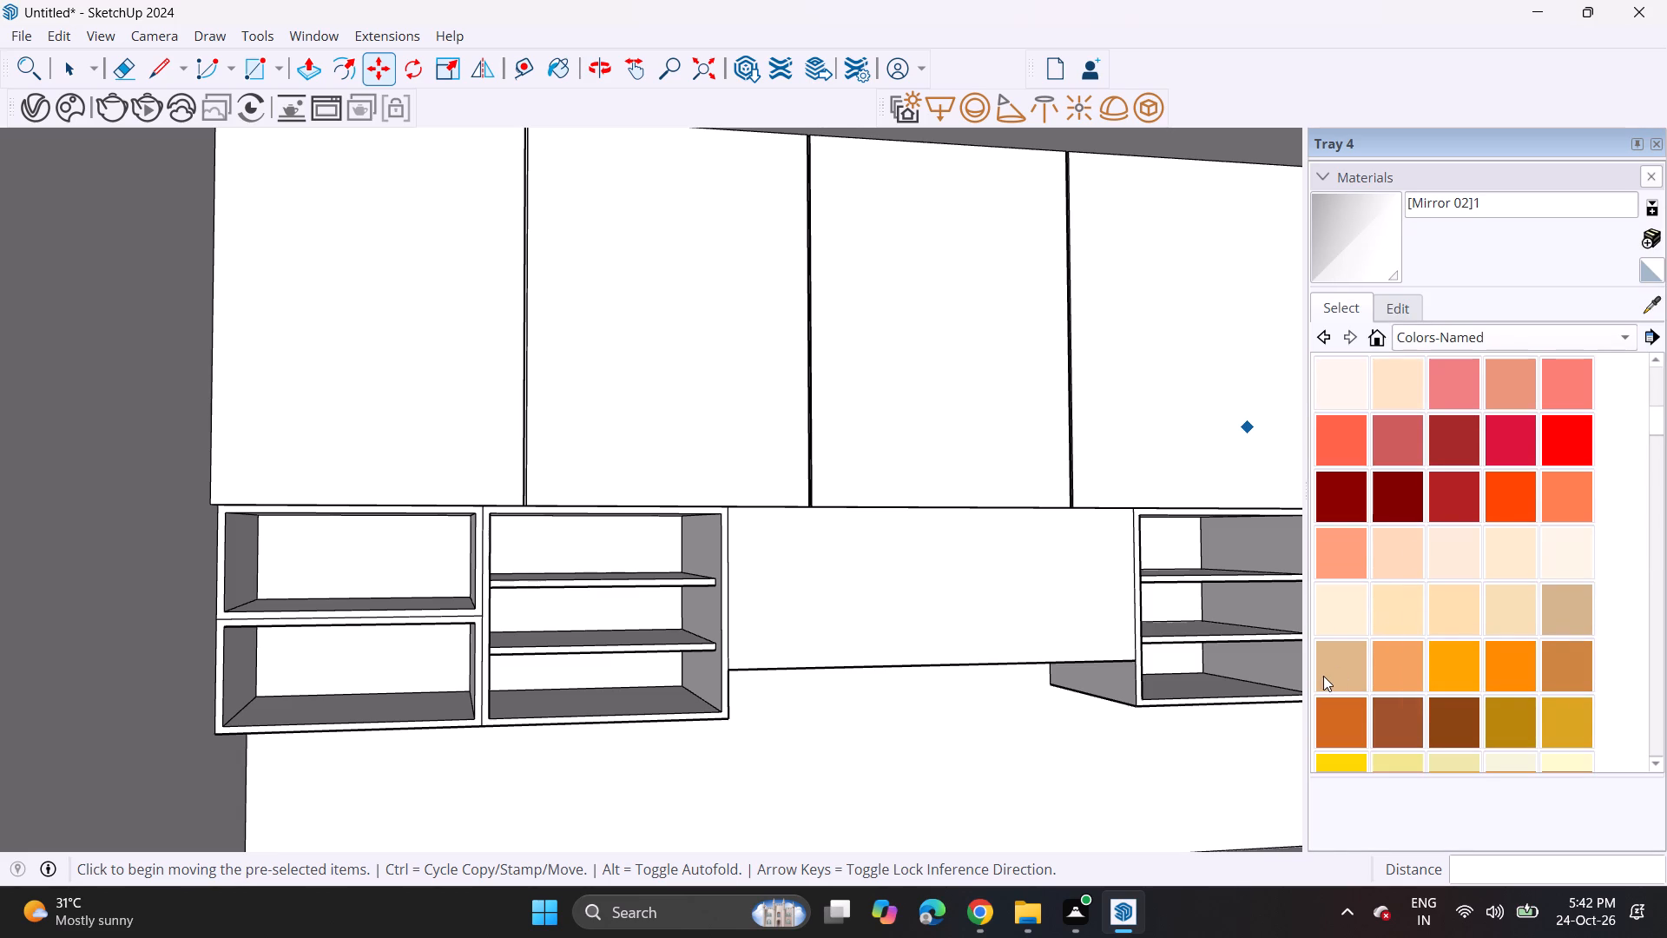
left_click(1322, 677)
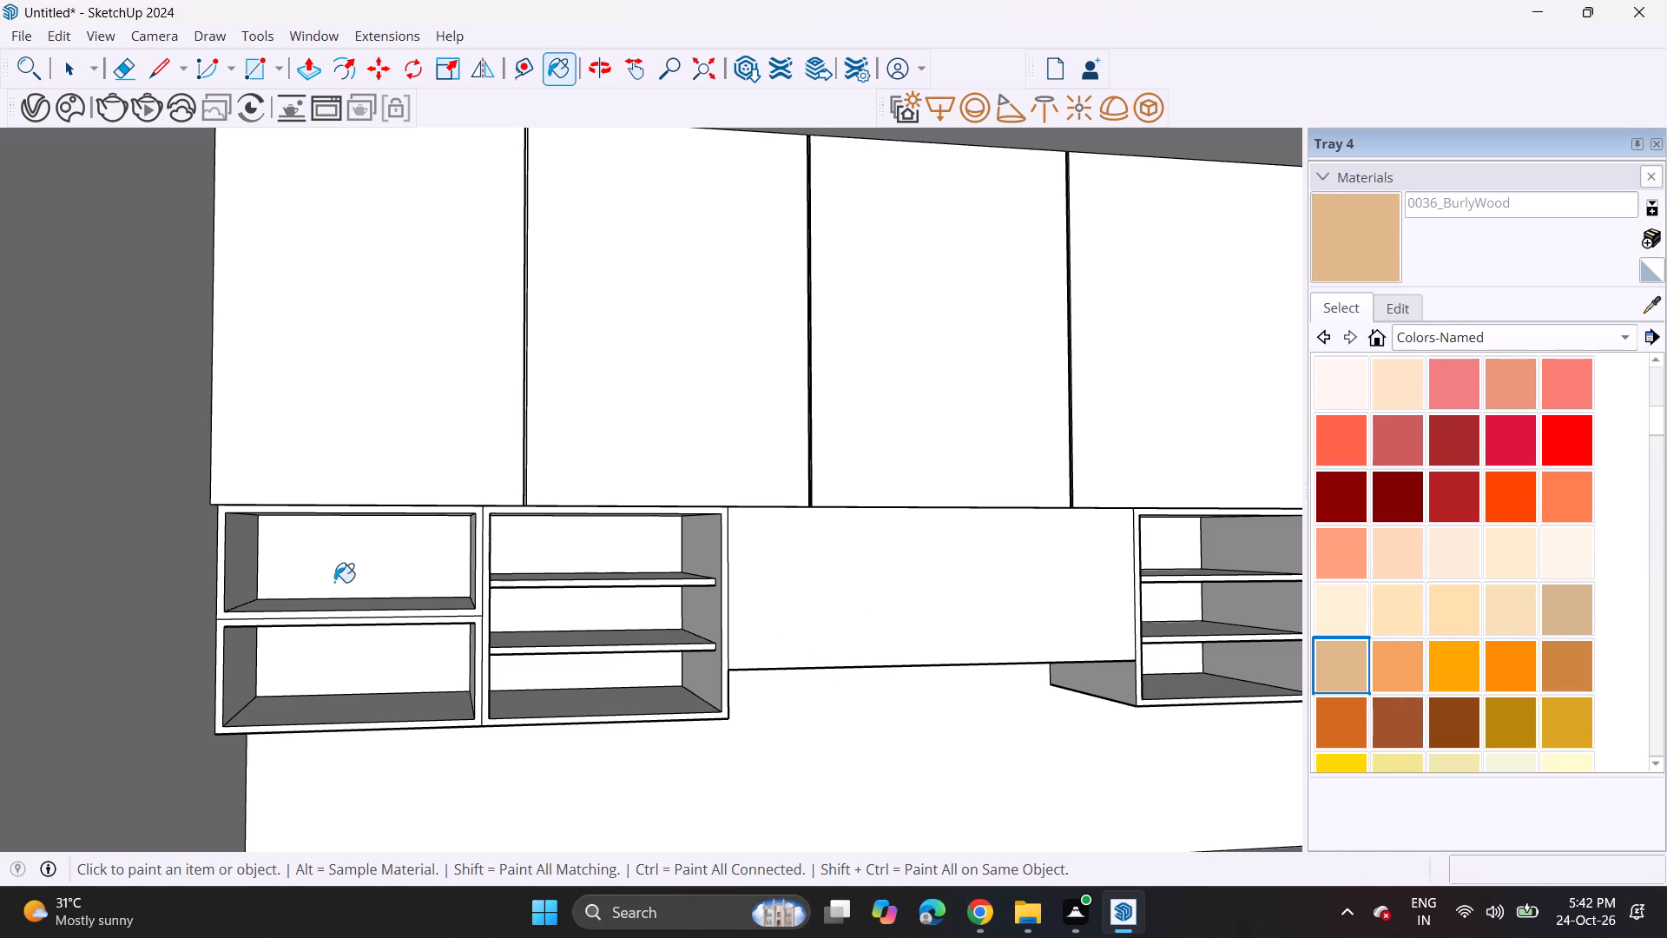
Paint the backs, sides, top and floors inside the far-left two-compartment wall unit with 0036_BurlyWood.
left_click(335, 570)
left_click(328, 698)
left_click(362, 651)
middle_click_drag(416, 654, 364, 623)
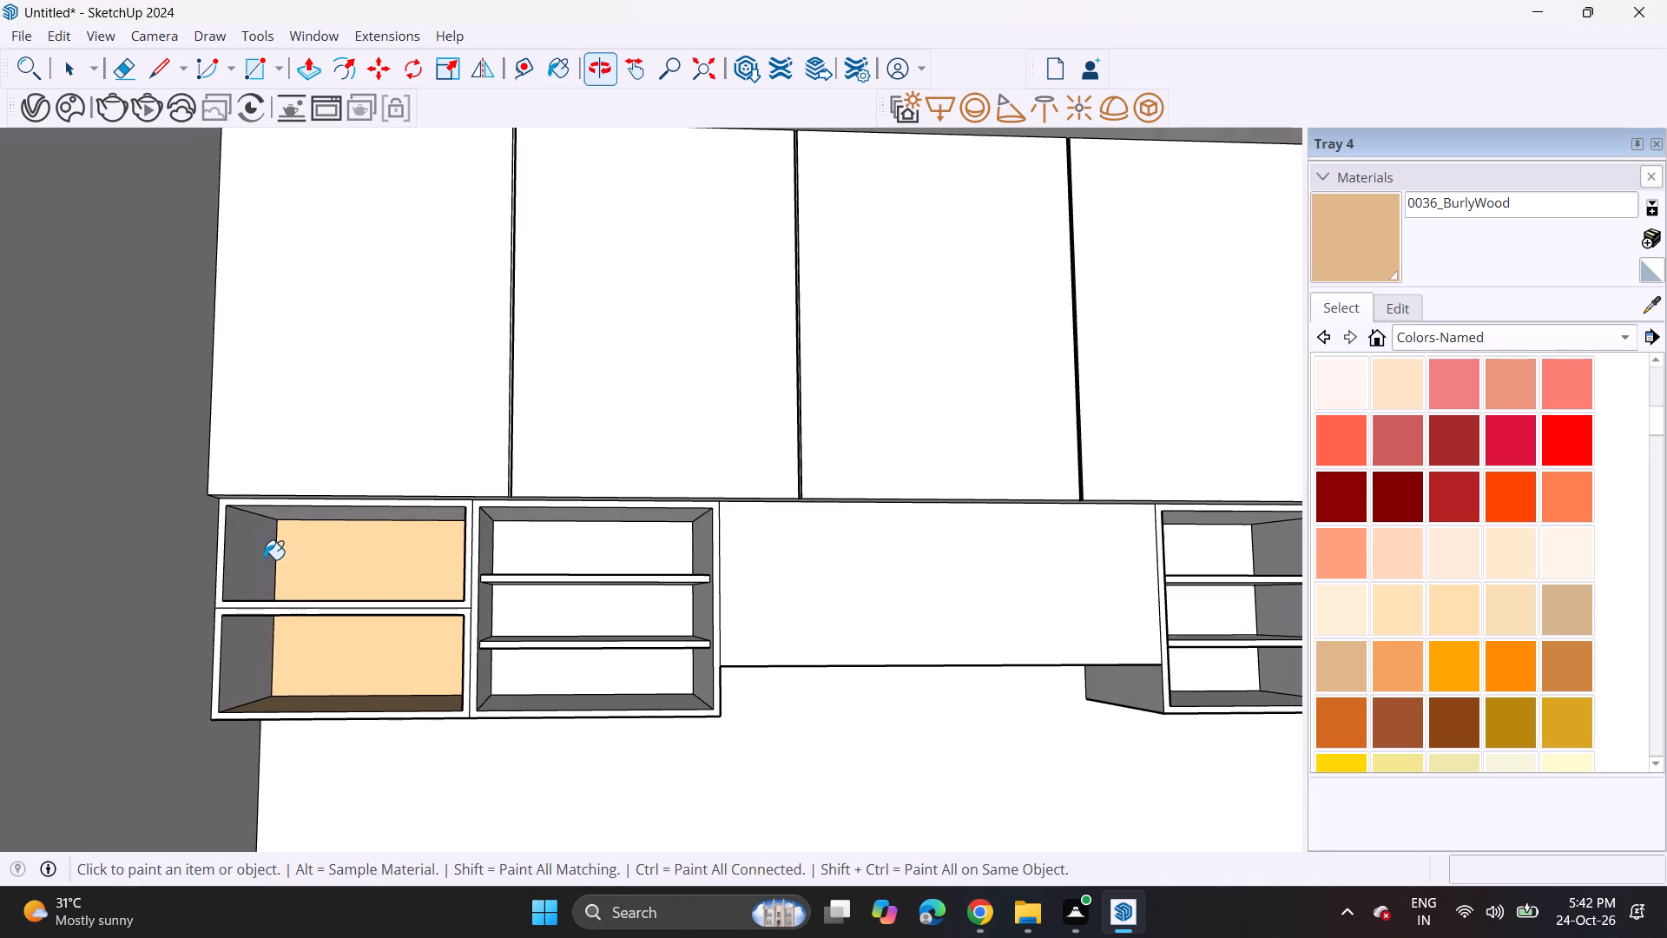
left_click(264, 558)
left_click(260, 644)
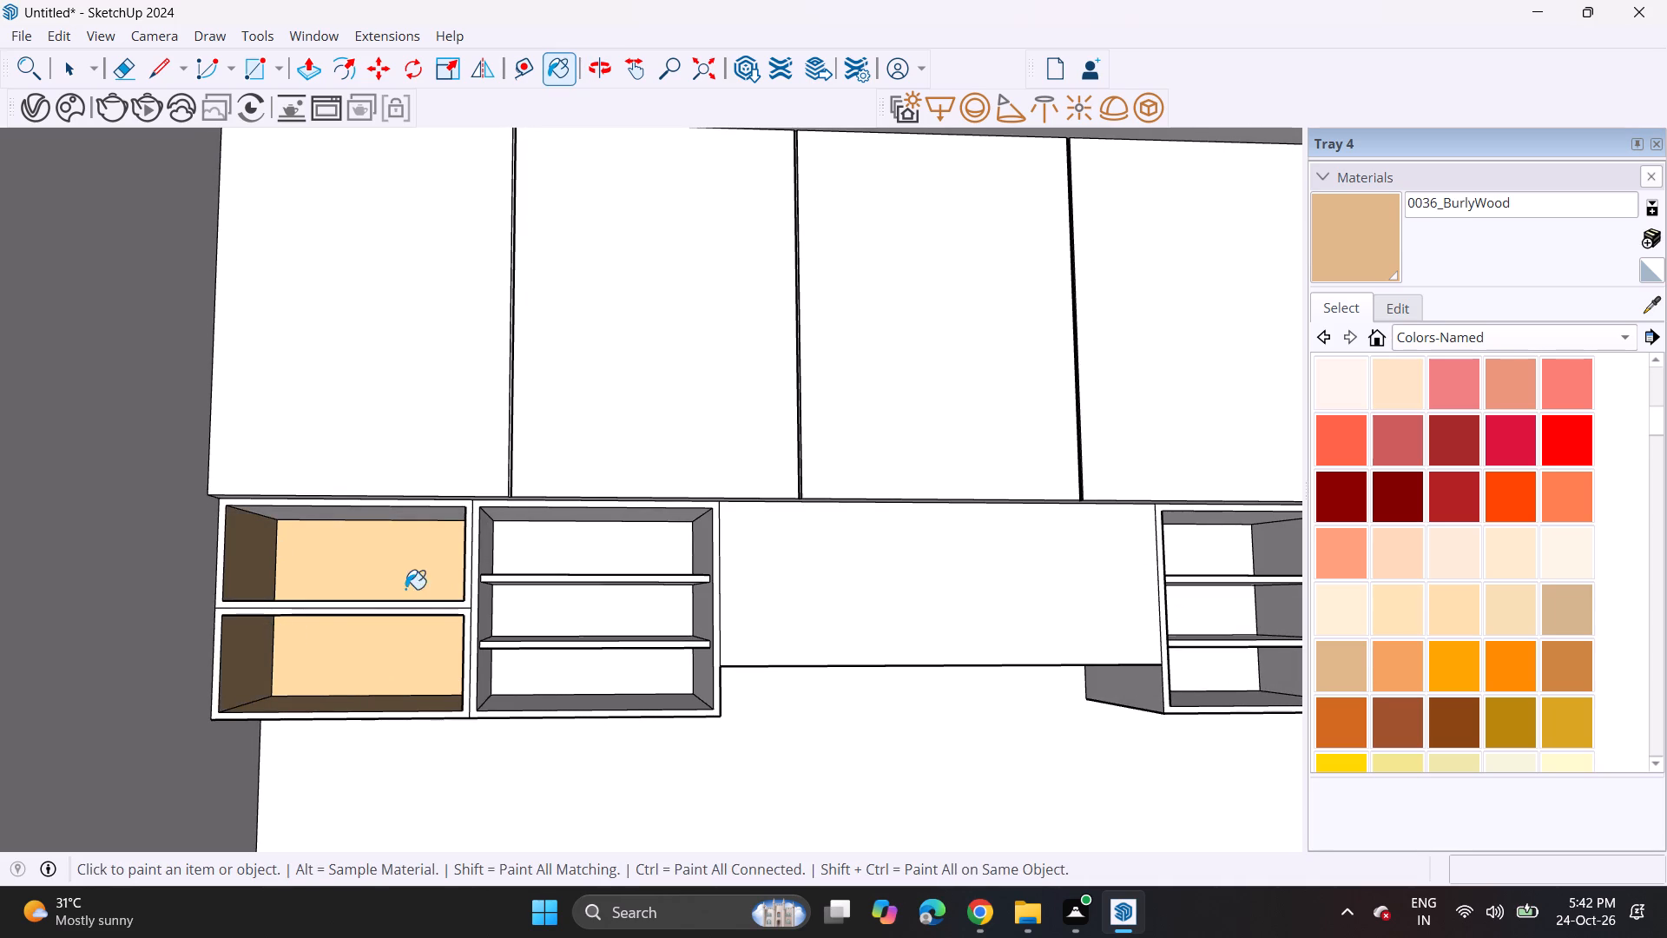
middle_click_drag(405, 589, 429, 563)
left_click(411, 514)
middle_click_drag(425, 541, 518, 618)
scroll(510, 605, "up", 1)
left_click(474, 571)
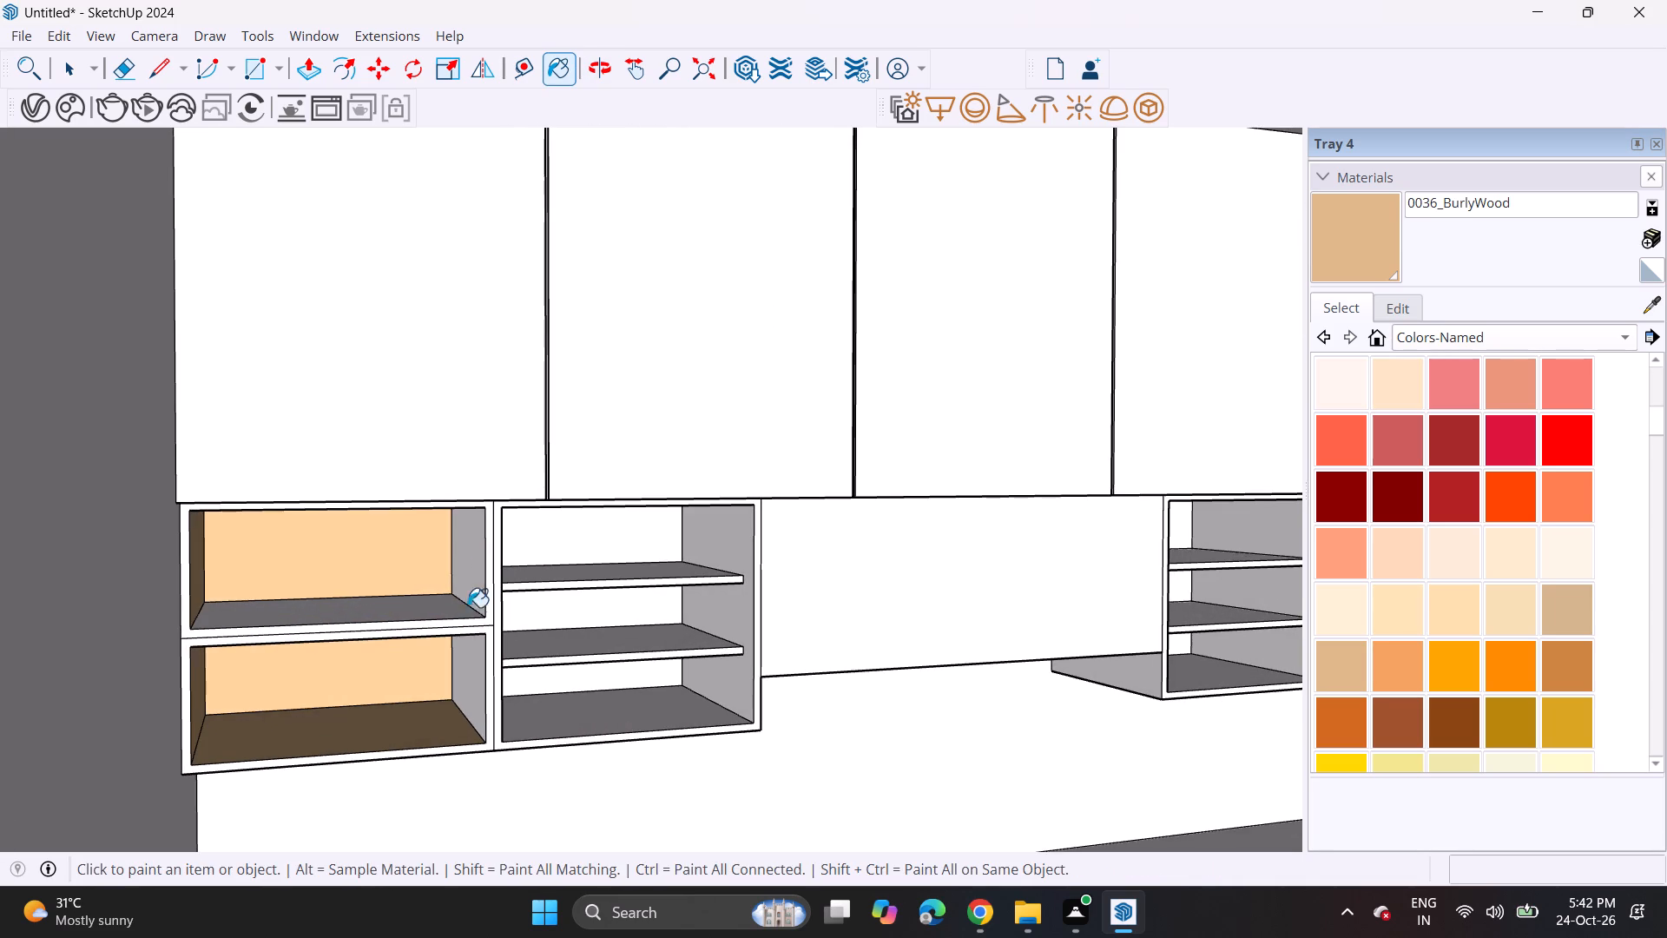
left_click(468, 642)
left_click(442, 587)
left_click(426, 619)
left_click(402, 621)
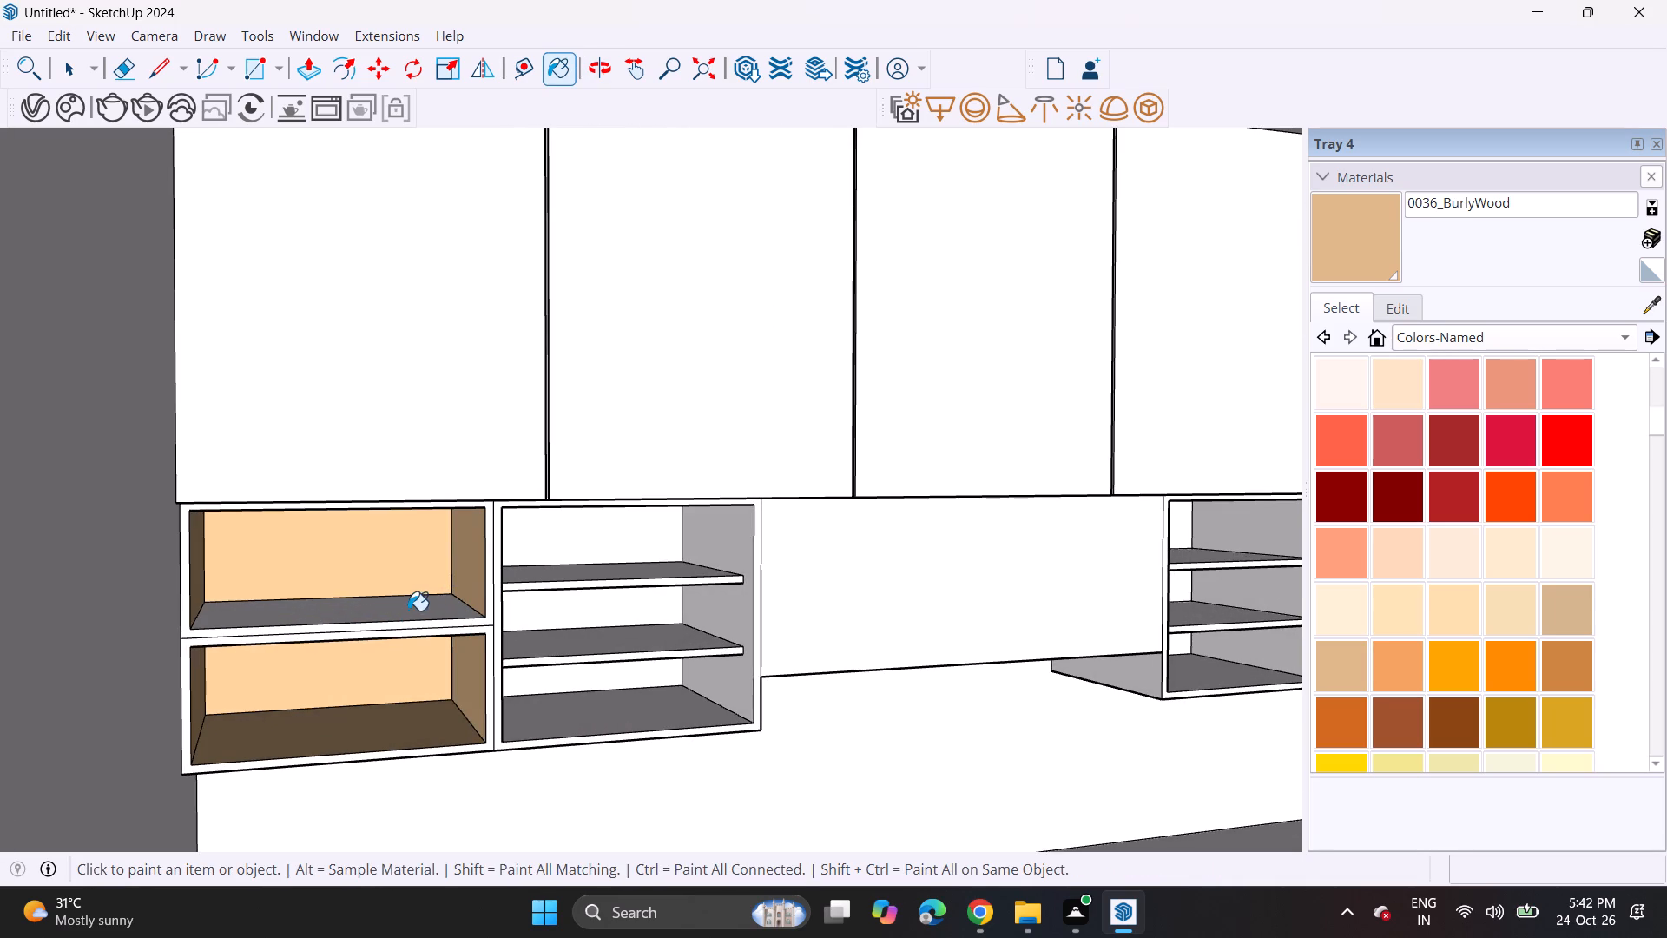
left_click(410, 611)
Paint the interior back, side, floor and top faces of the adjacent three-tier shelf unit with 0036_BurlyWood.
middle_click_drag(469, 641, 391, 587)
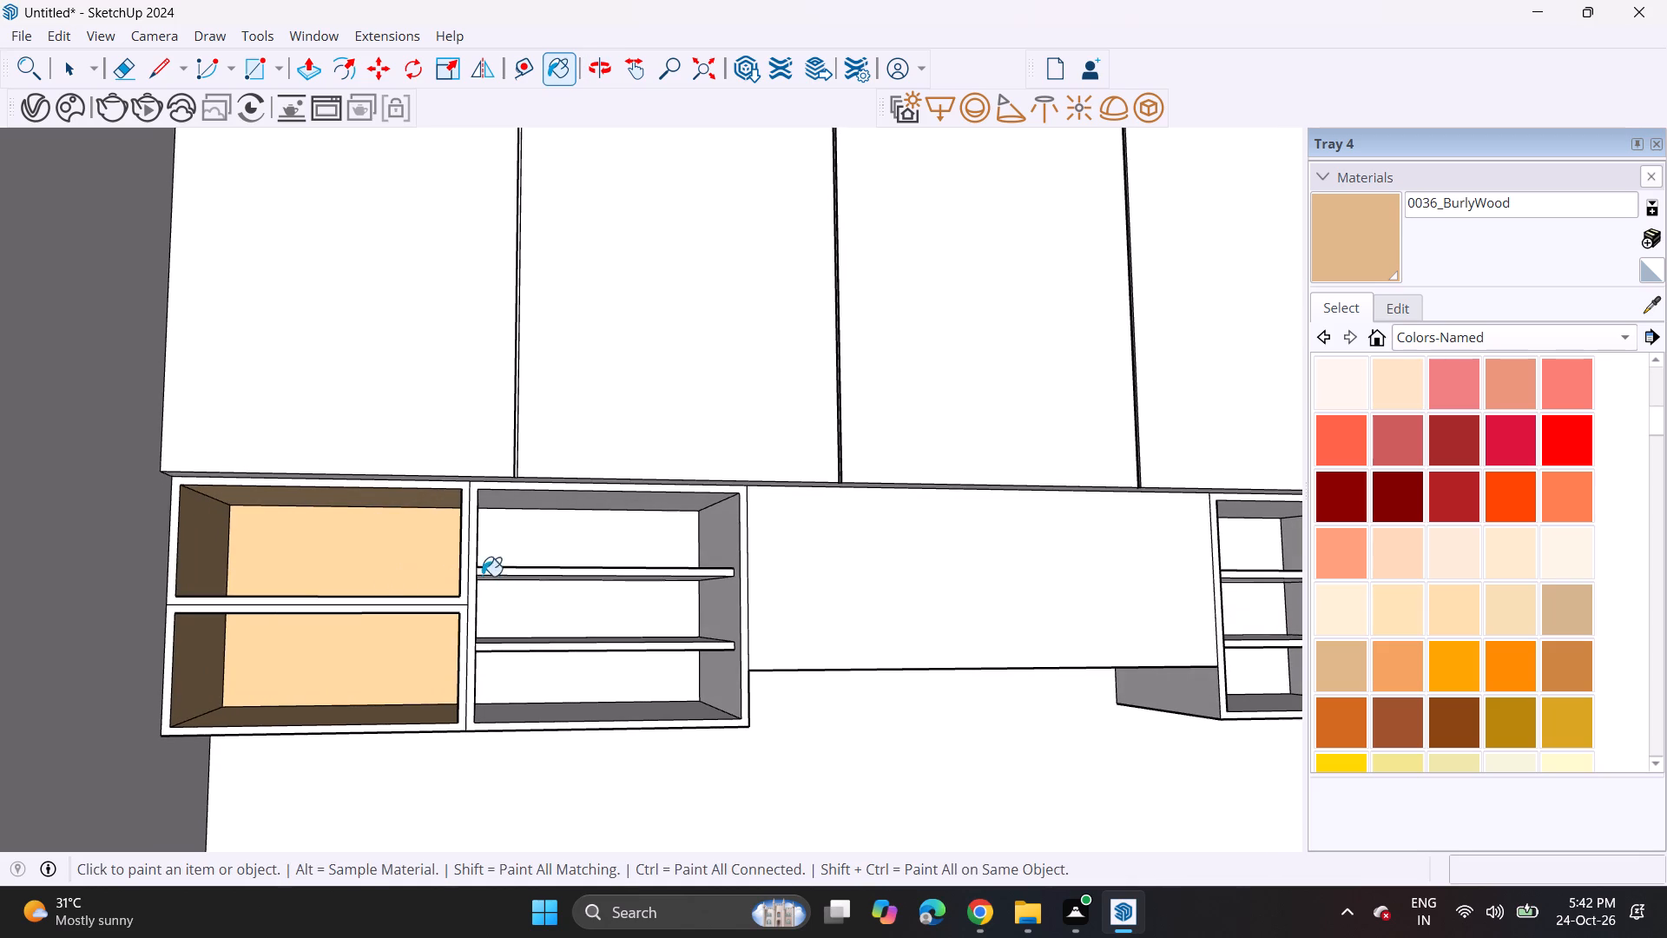
left_click(565, 538)
left_click(539, 590)
middle_click_drag(592, 665, 524, 673)
left_click(575, 698)
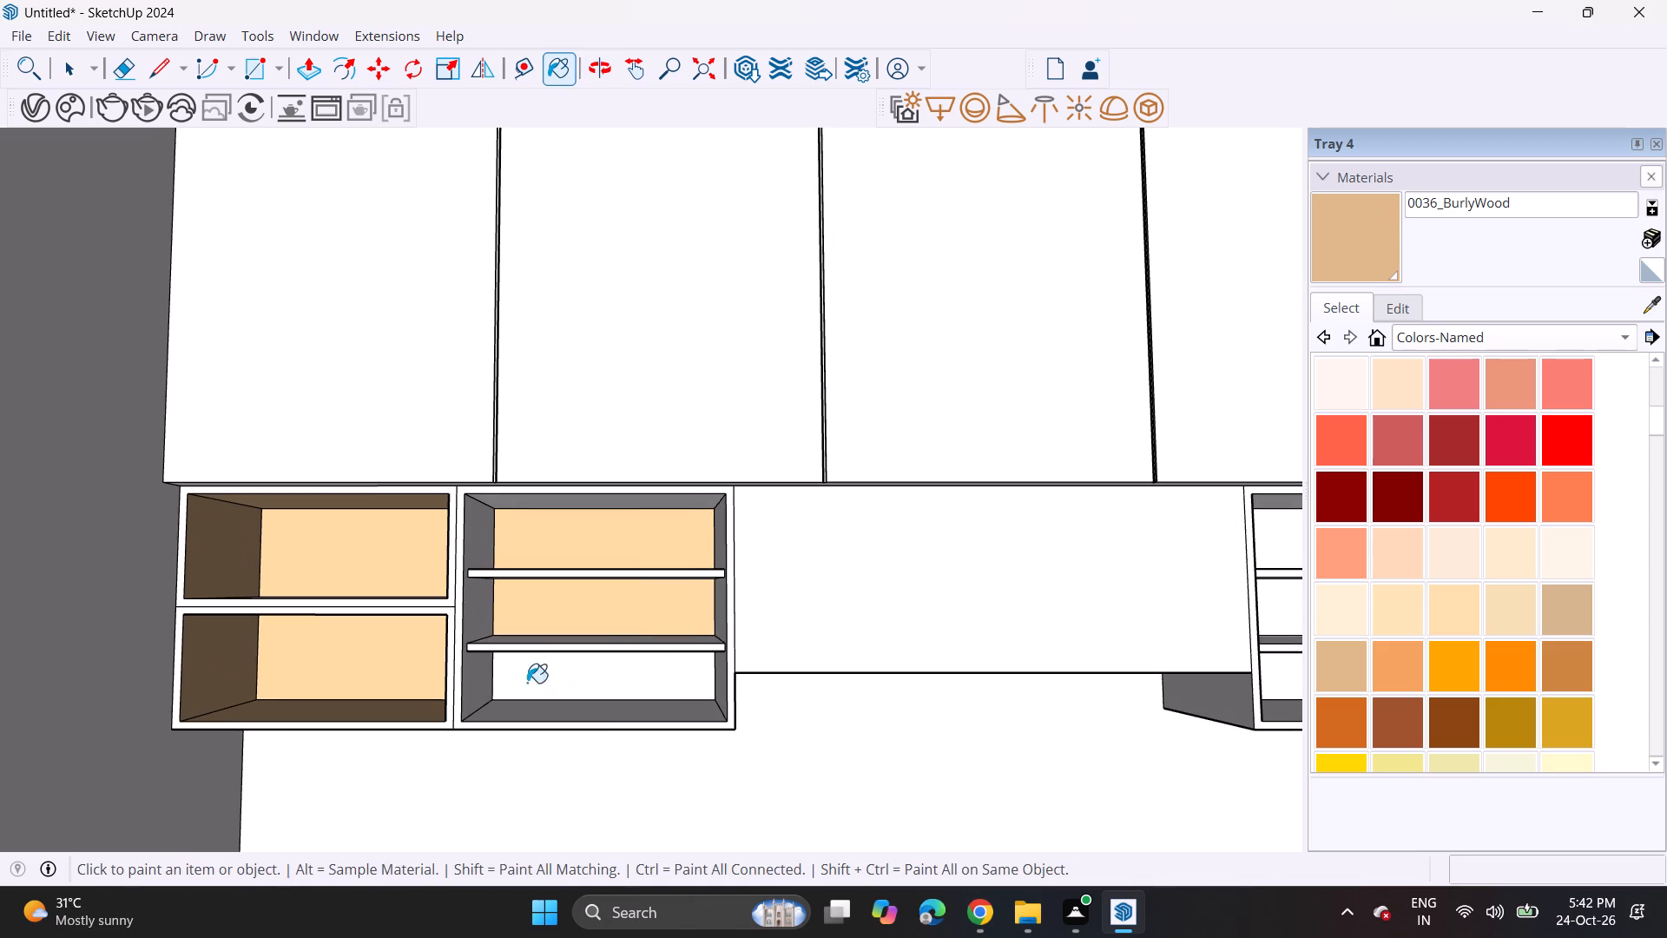
left_click(491, 687)
left_click(517, 714)
left_click(484, 682)
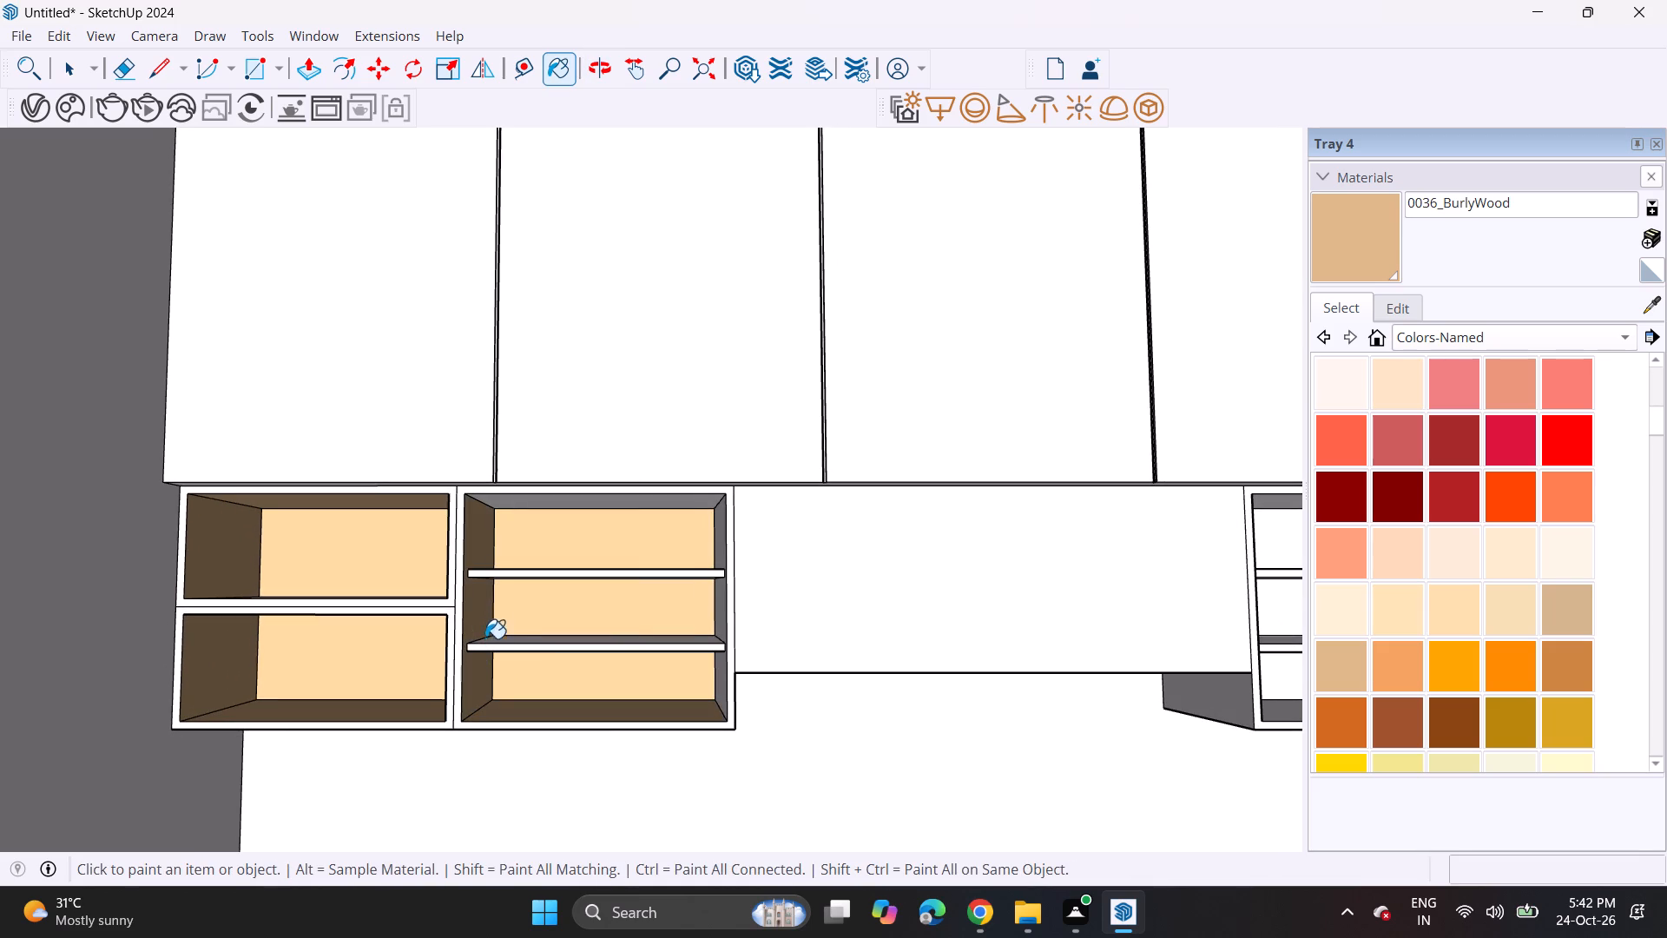
middle_click_drag(625, 610, 704, 614)
left_click(715, 598)
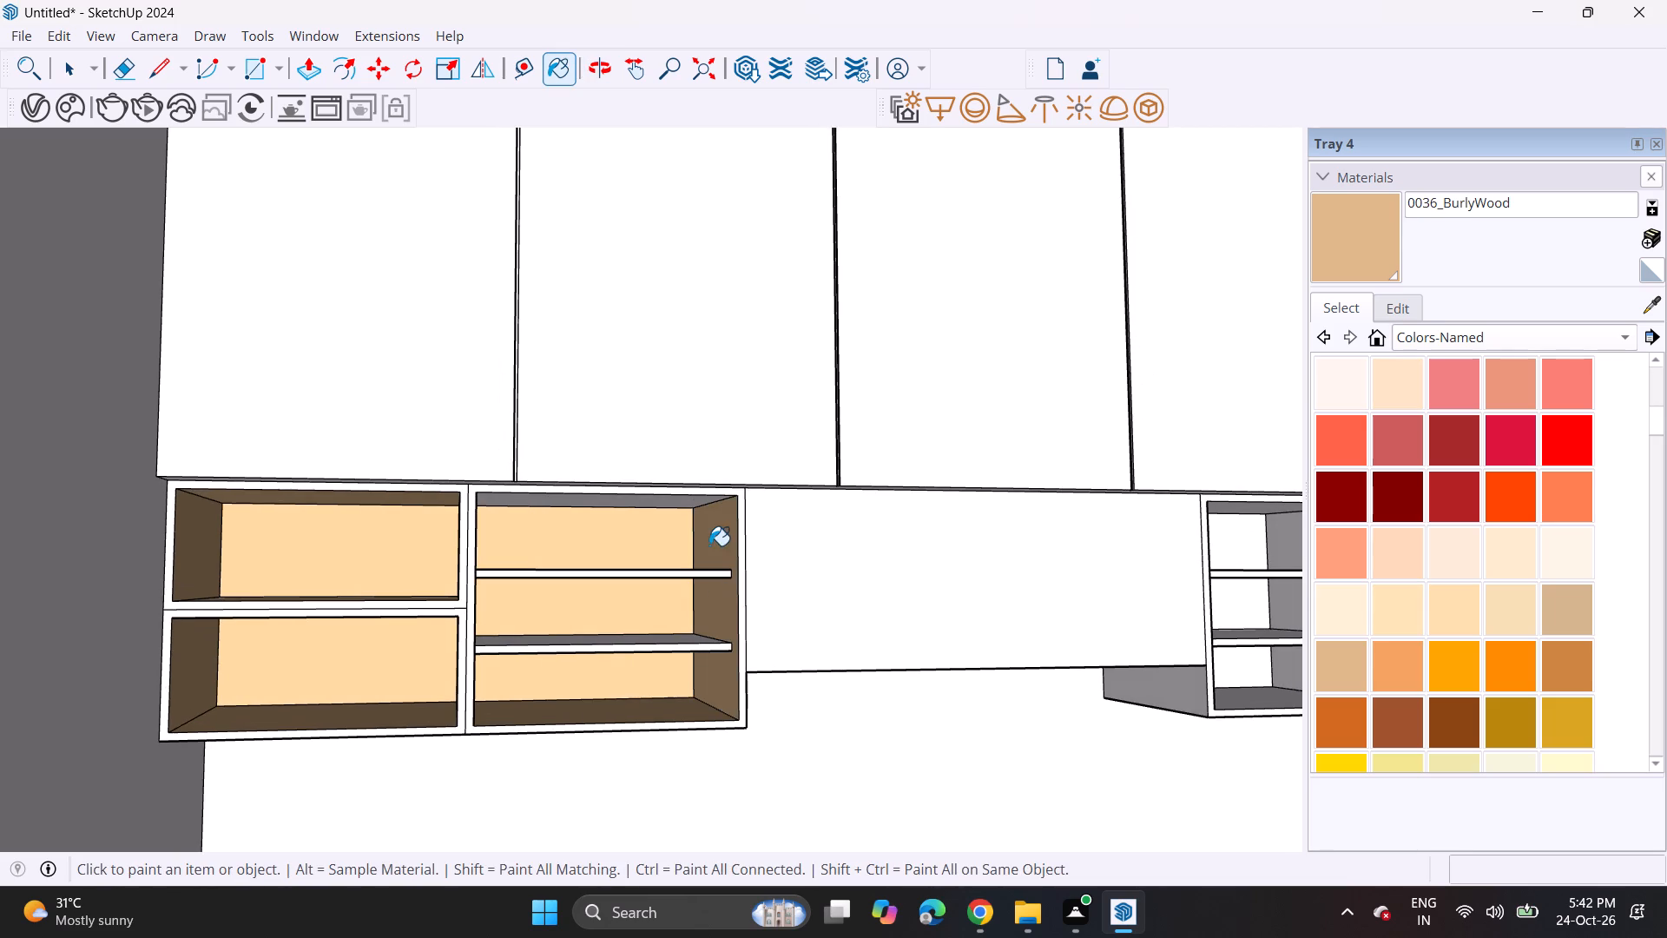
left_click(581, 499)
Paint the interior backs, sides, floor and shelf tops of the three-tier unit across the central gap with 0036_BurlyWood.
scroll(538, 587, "down", 4)
middle_click_drag(621, 621, 189, 669, "shift")
scroll(605, 637, "up", 3)
left_click(583, 604)
left_click(581, 645)
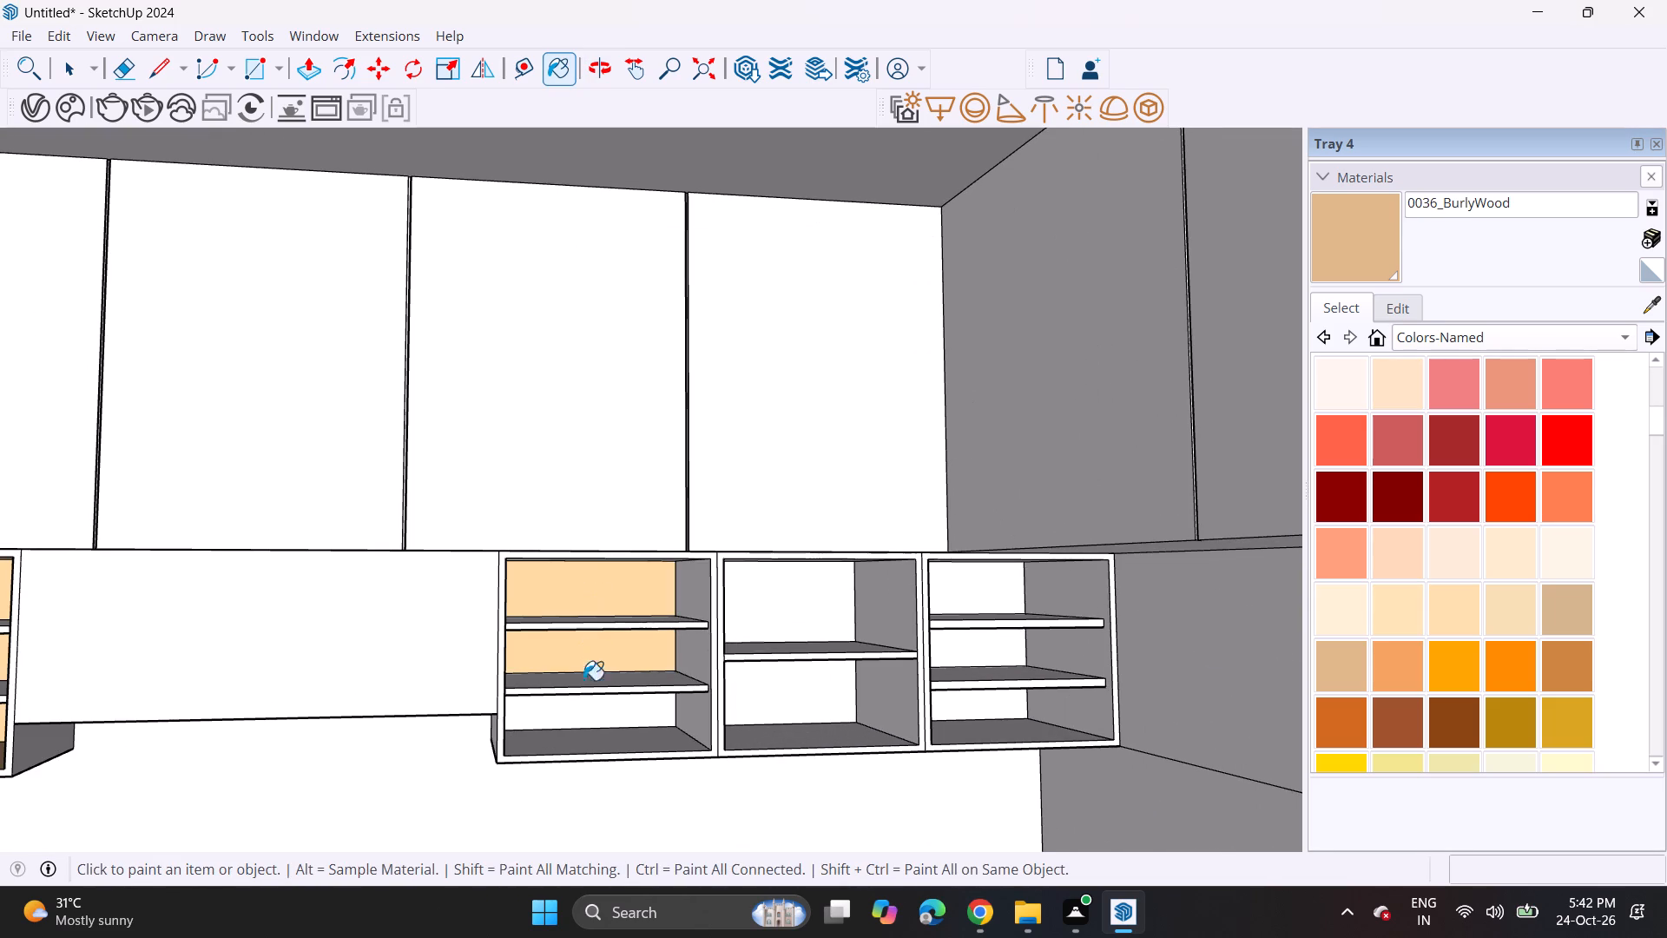
left_click(589, 702)
left_click(614, 683)
left_click(634, 619)
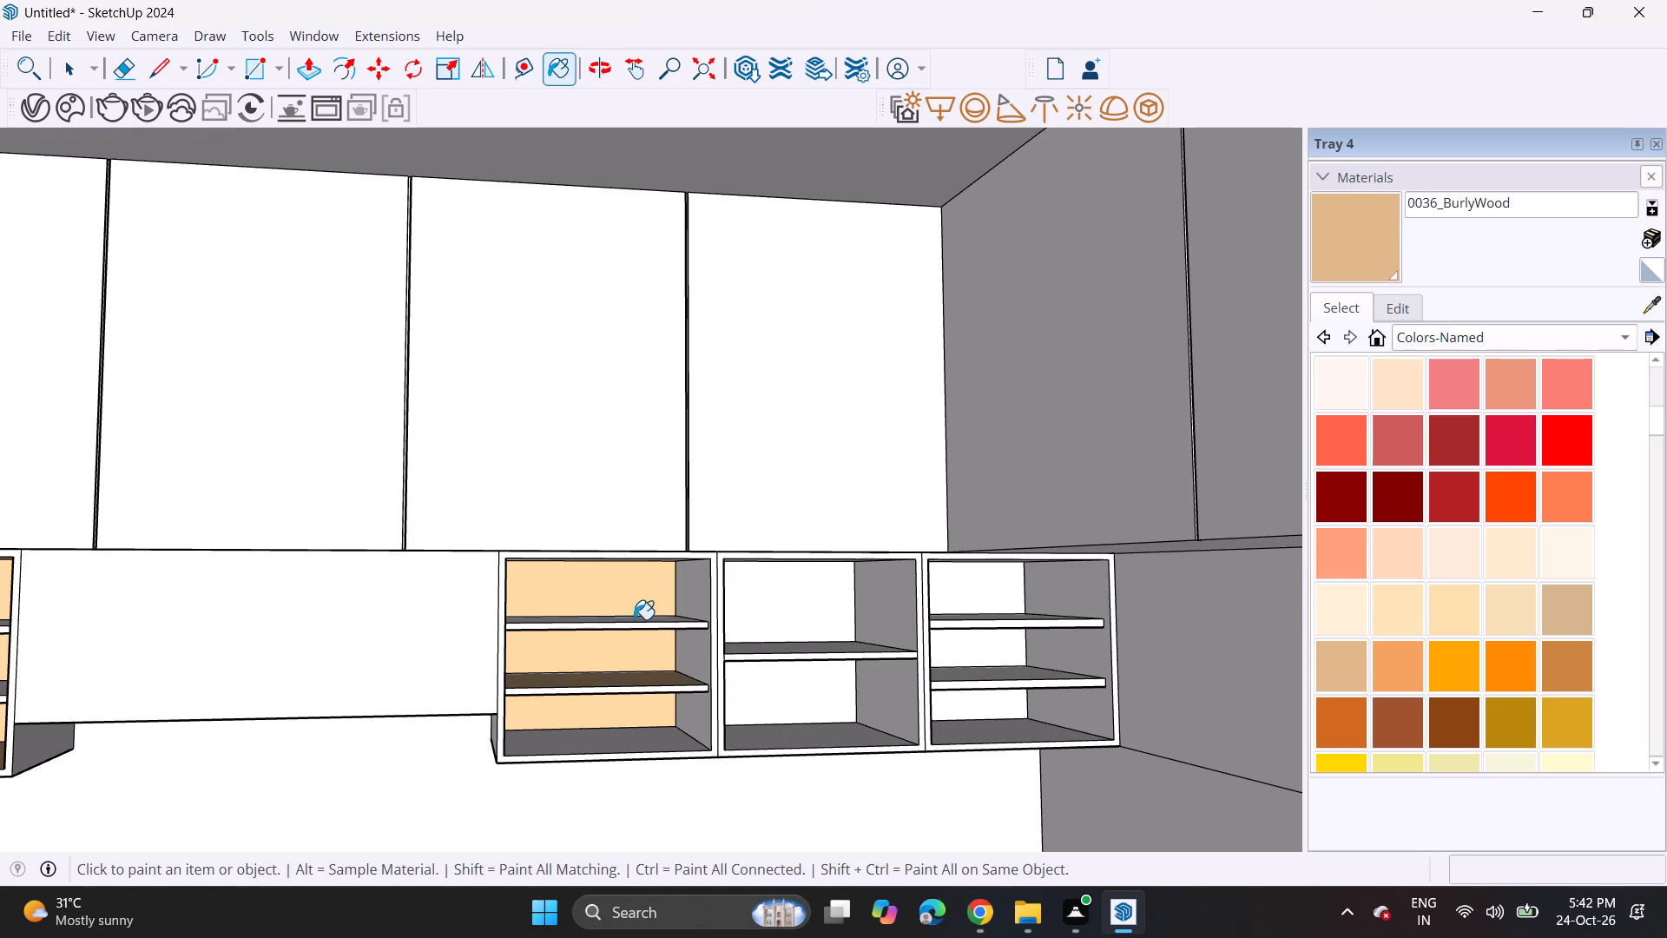
left_click(623, 733)
left_click(670, 714)
left_click(690, 705)
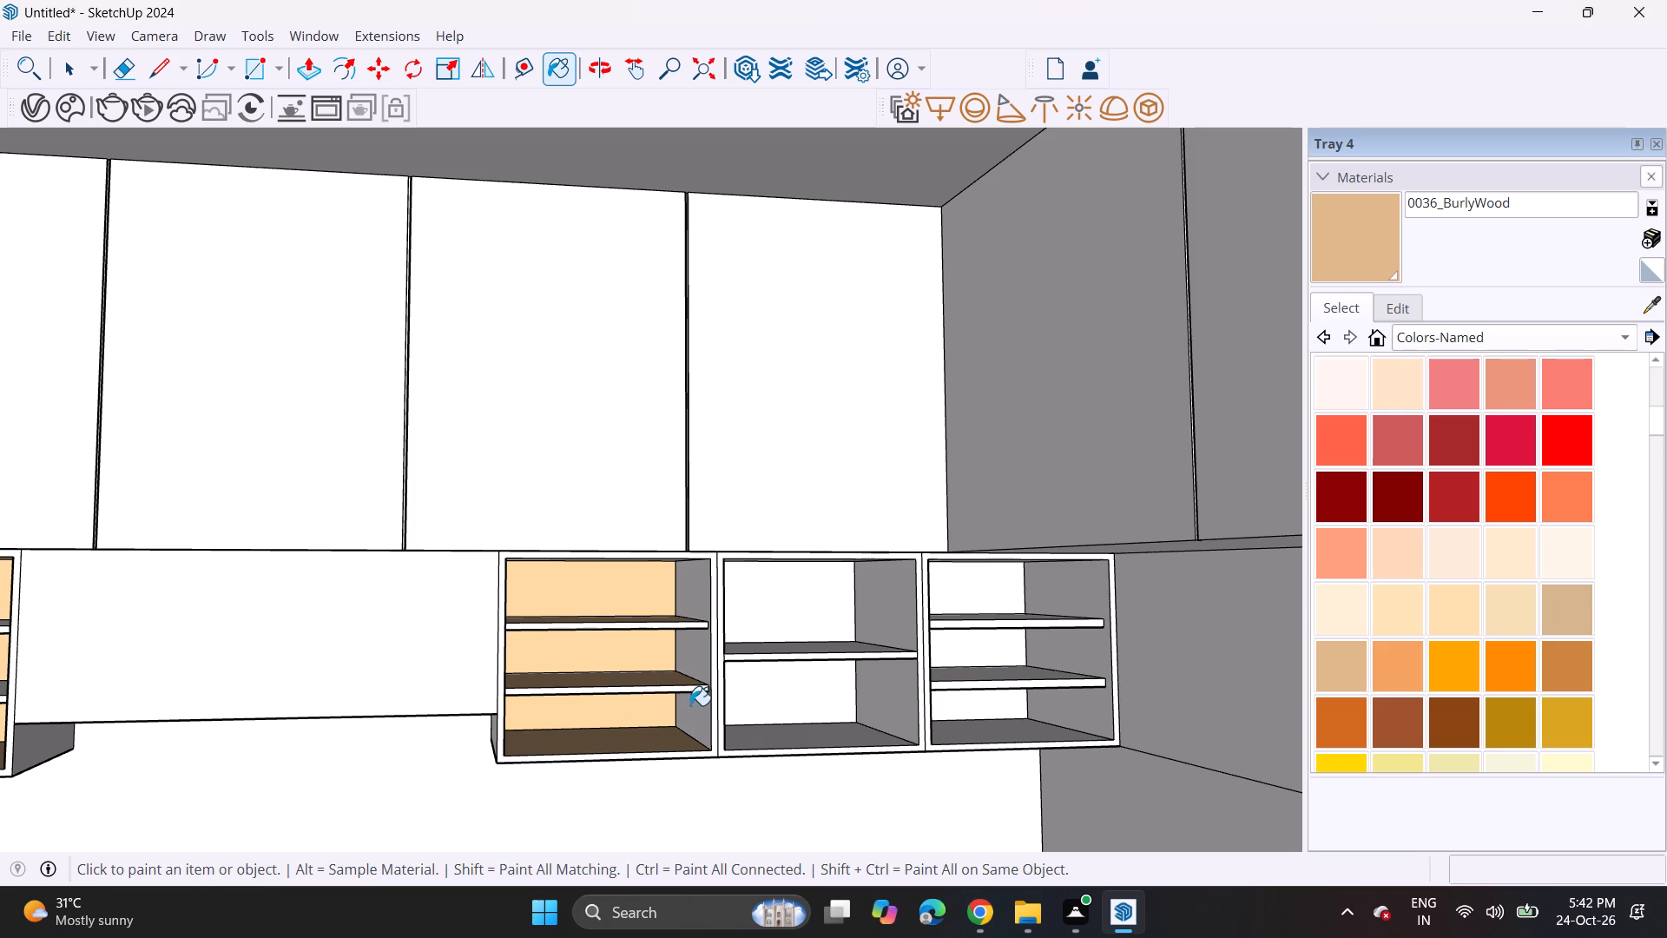
left_click(701, 656)
middle_click_drag(647, 656, 484, 649)
left_click(523, 644)
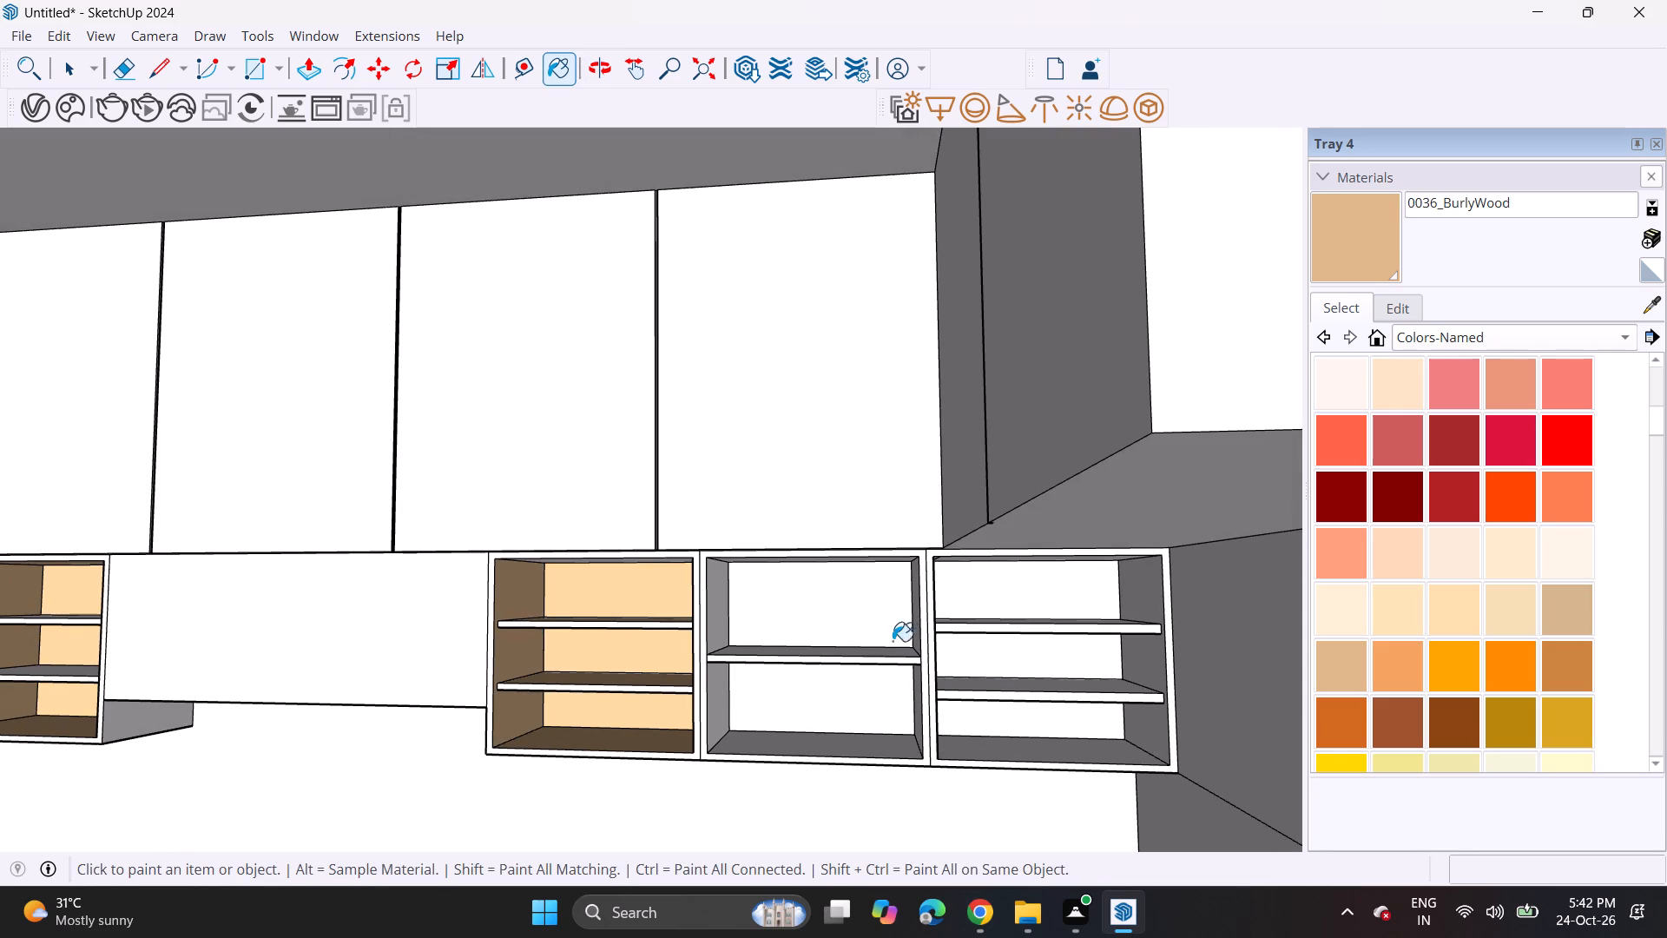
Paint the backs, both sides and floor inside the neighbouring two-compartment unit with 0036_BurlyWood.
left_click(815, 613)
left_click(801, 683)
left_click(724, 623)
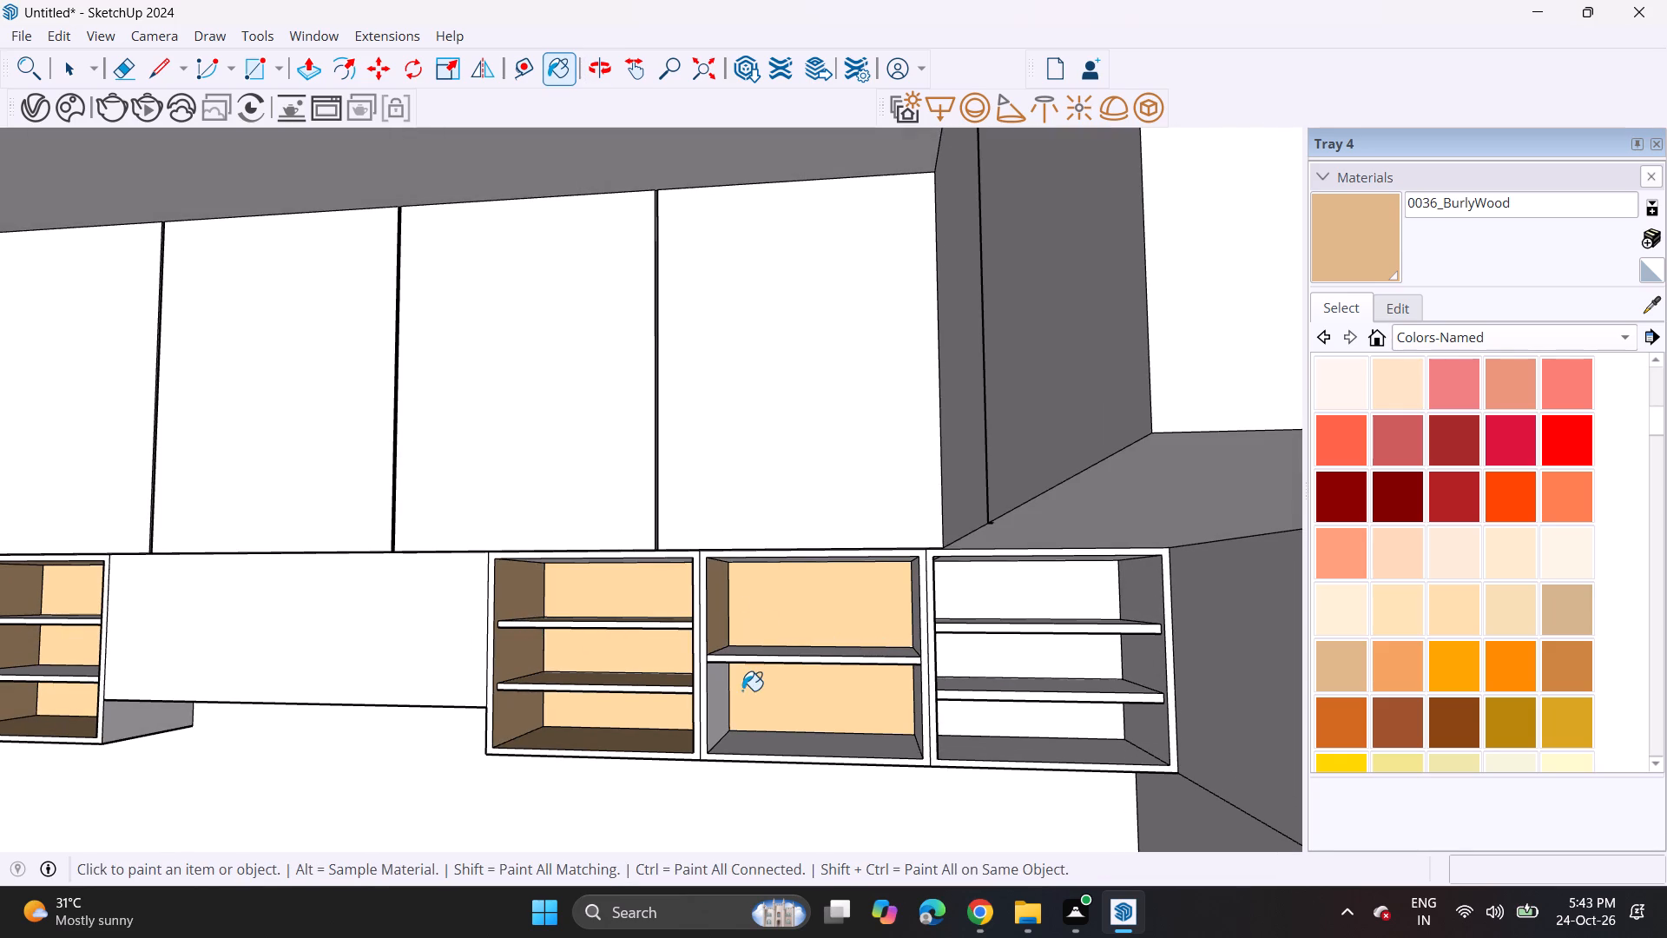
left_click(711, 697)
middle_click_drag(775, 652, 930, 635)
left_click(903, 614)
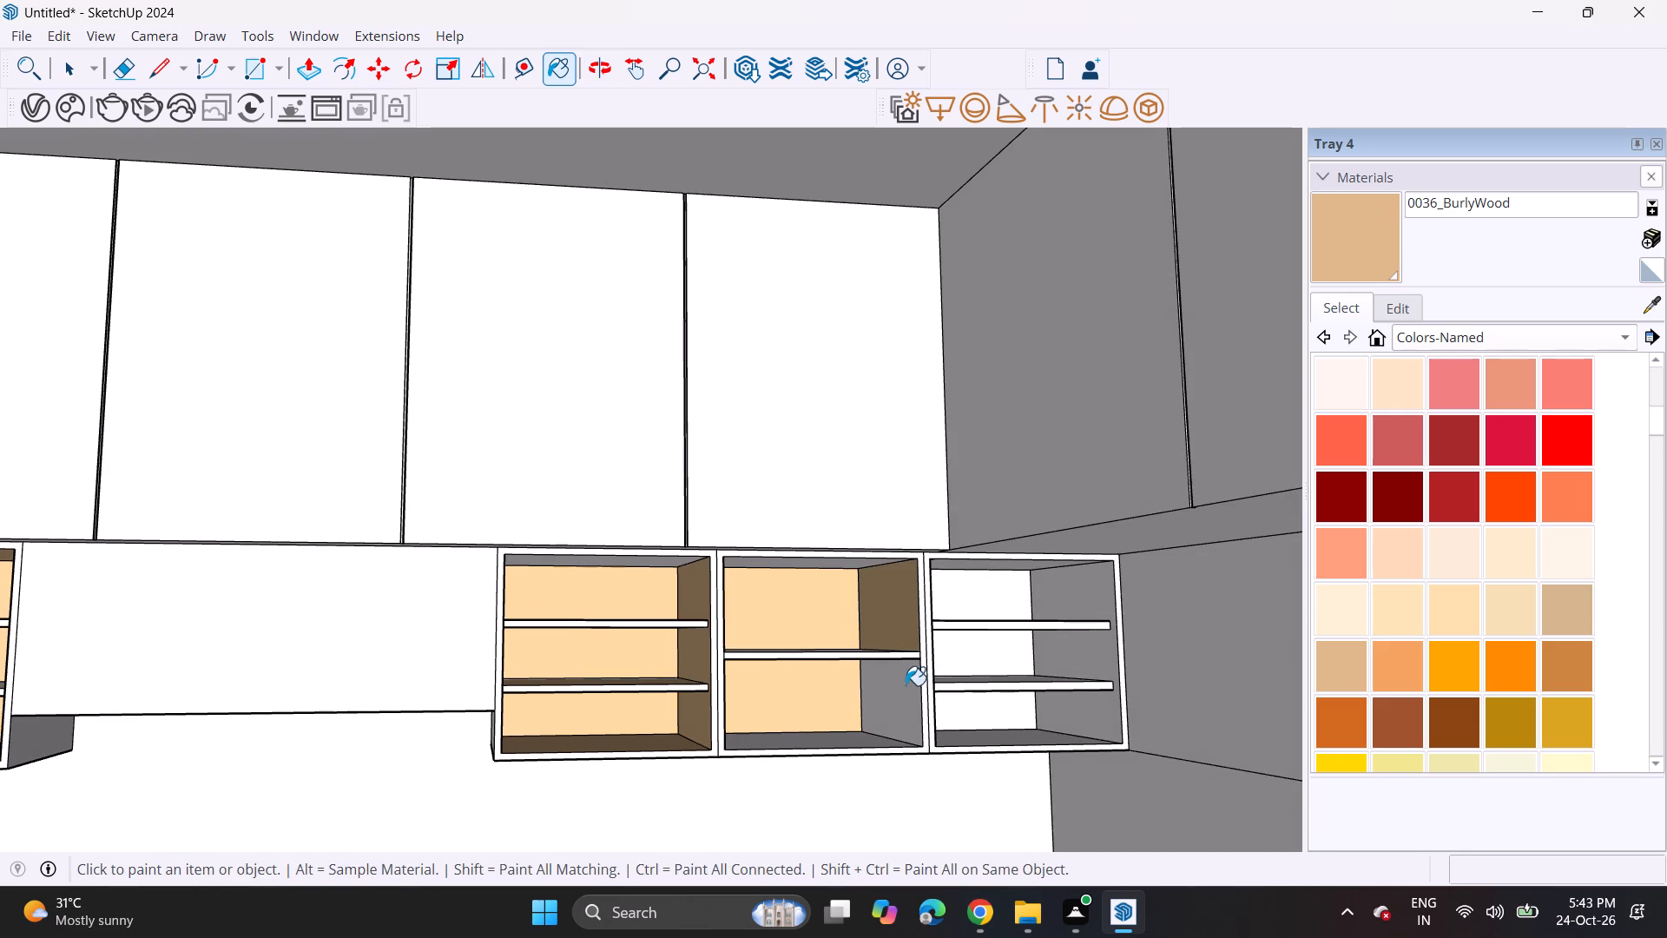
left_click(909, 689)
left_click(876, 744)
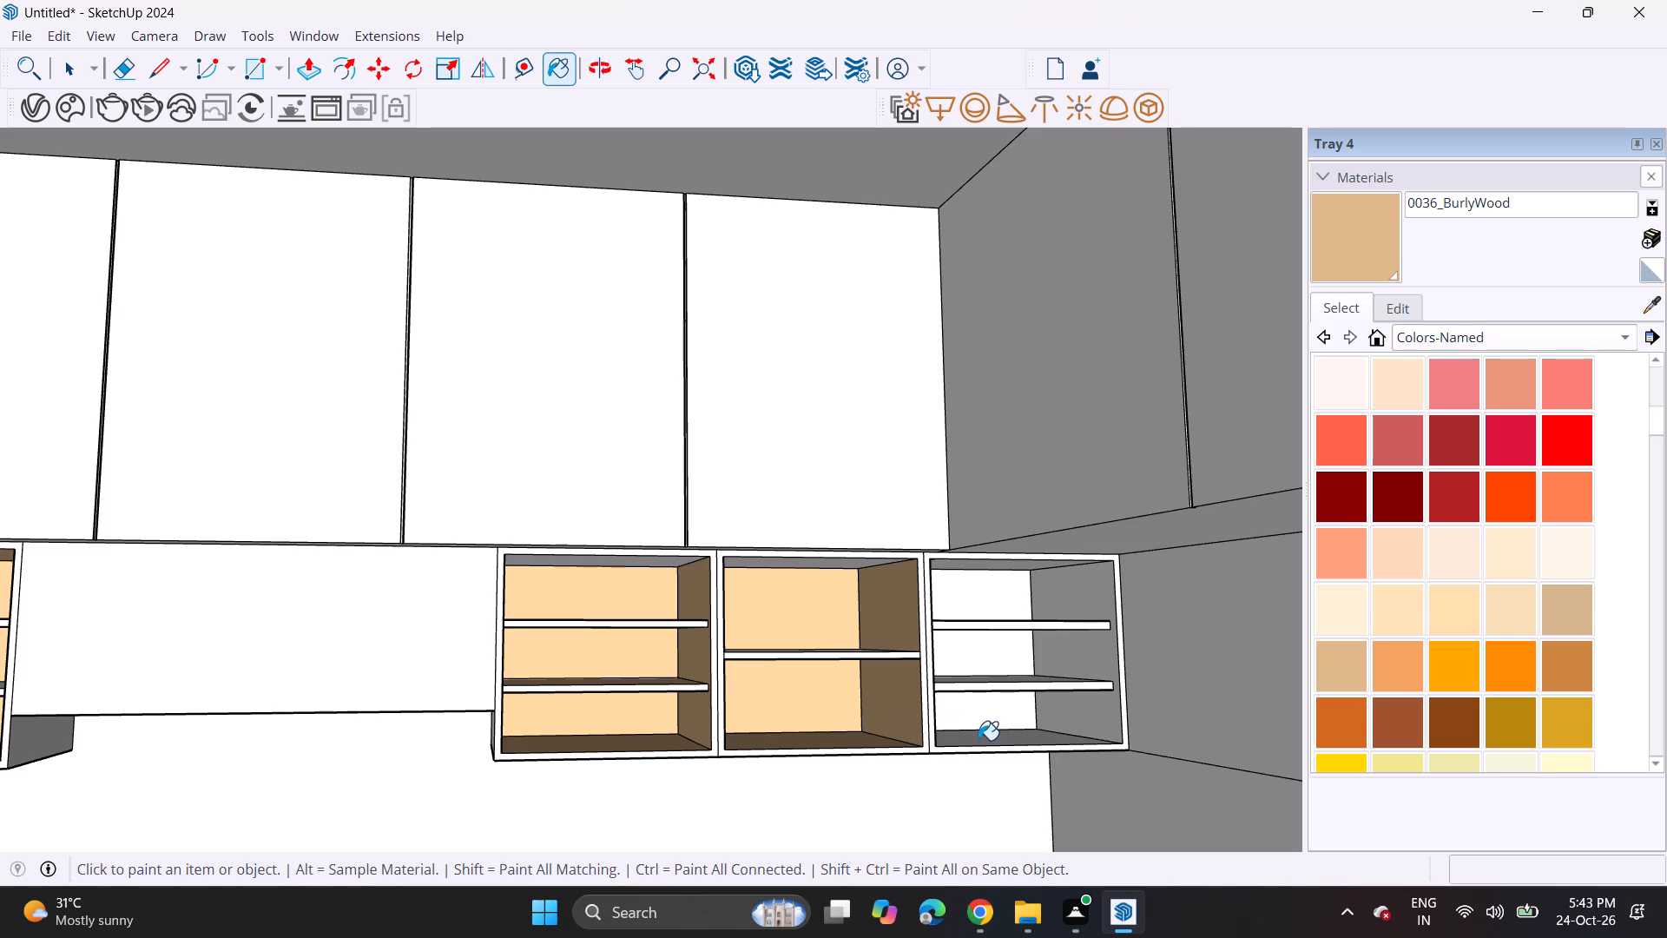
Paint the floor, backs and sides inside the three-tier unit at the corner end with 0036_BurlyWood.
left_click(978, 740)
left_click(1002, 707)
left_click(1059, 717)
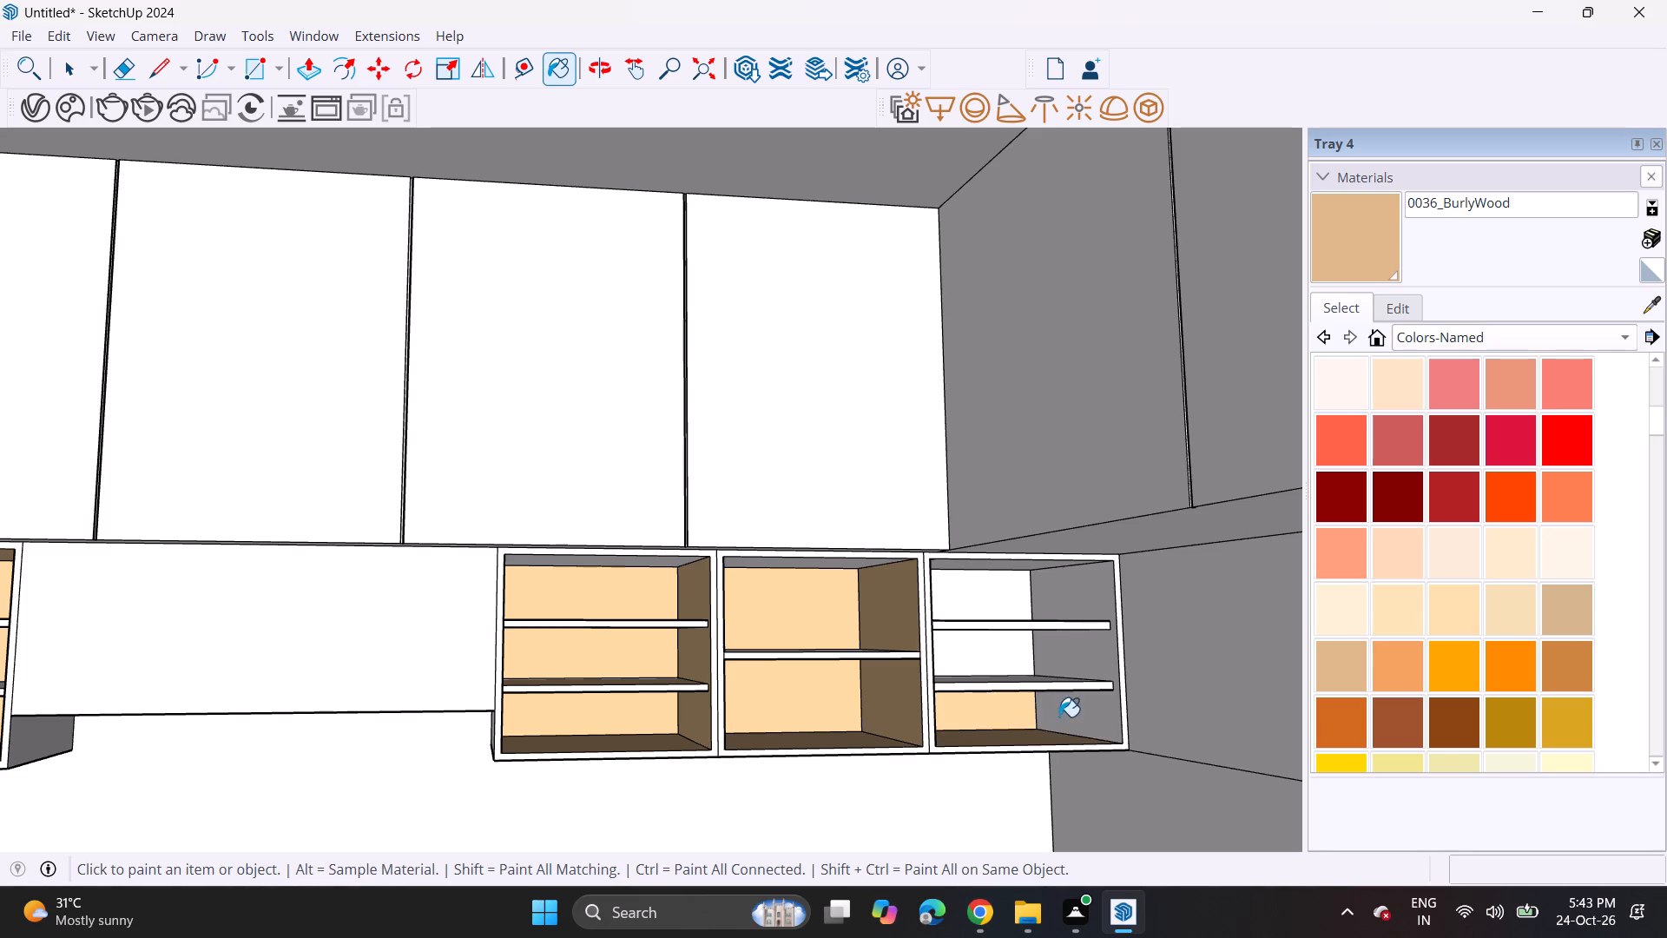
left_click(1055, 674)
left_click(979, 670)
left_click(1001, 599)
middle_click_drag(1045, 643, 802, 646)
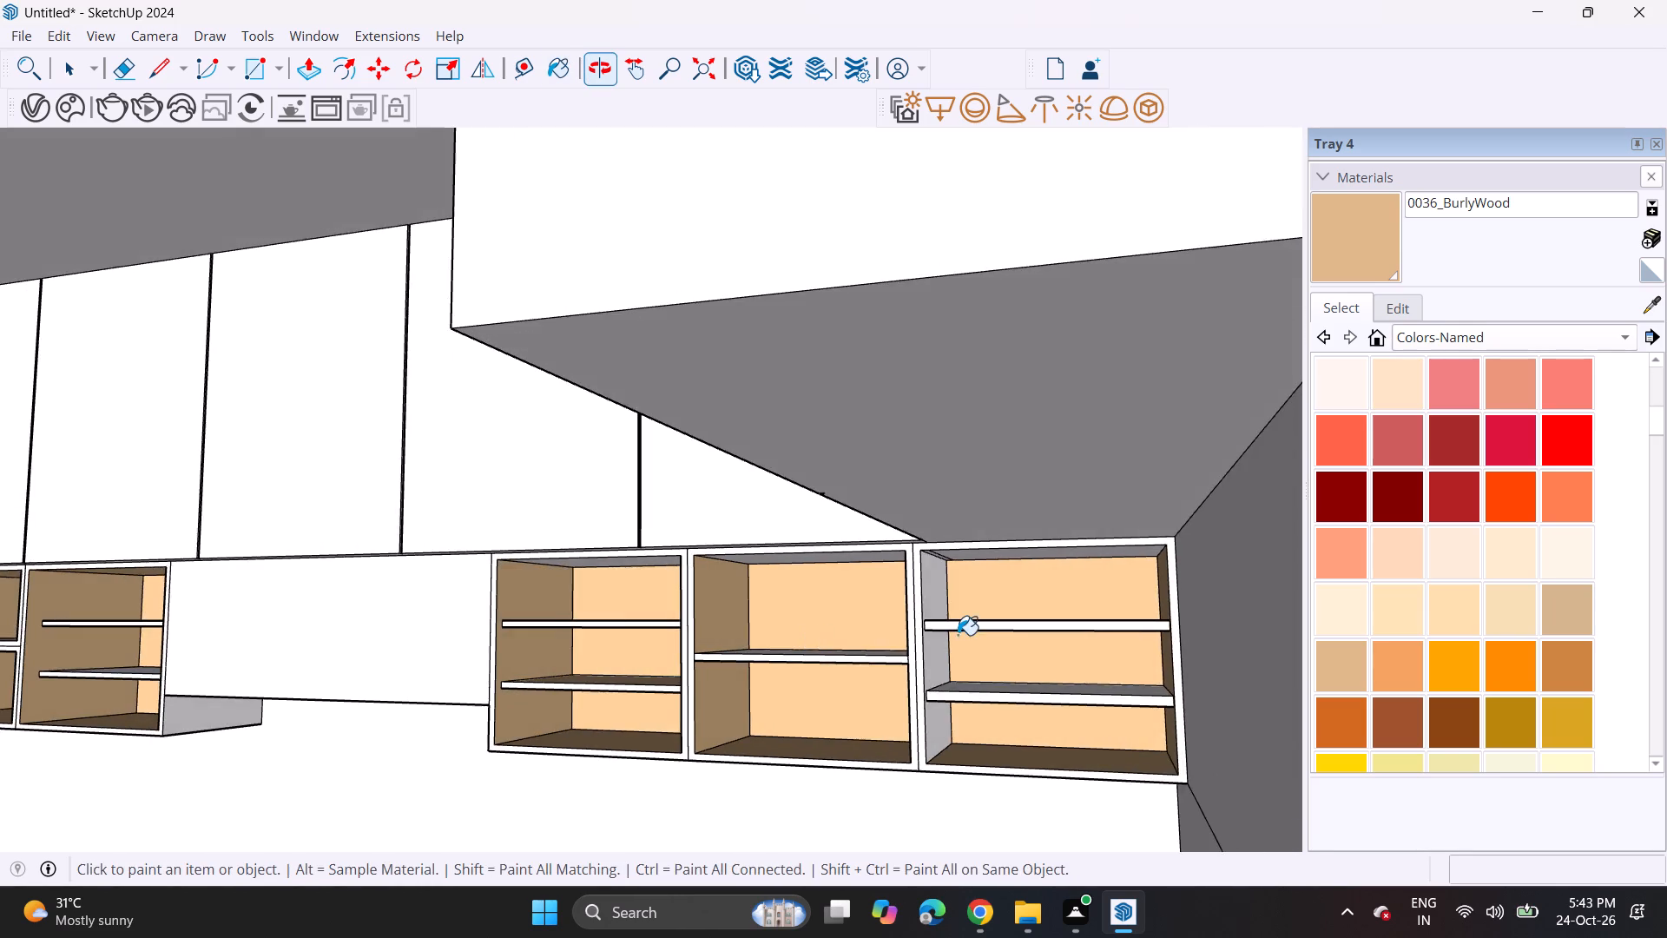
scroll(958, 635, "up", 3)
left_click(912, 604)
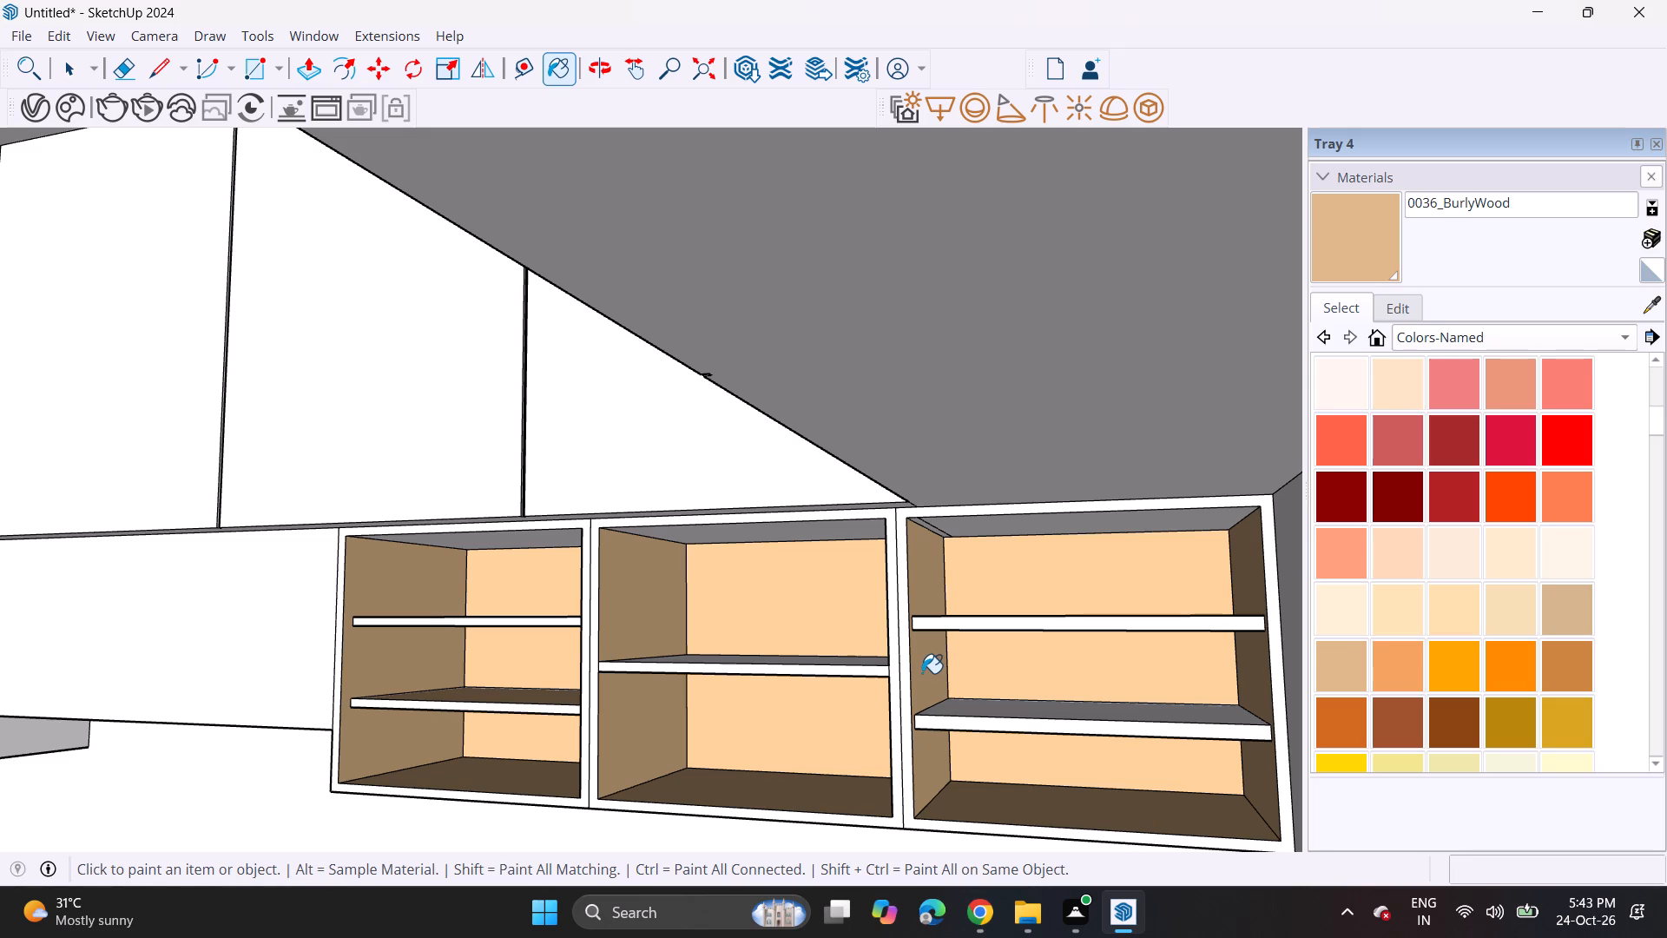
Paint 0134_DimGray on the shelf front edges in the corner three-tier and two-compartment units, plus the lower shelf of the three-tier unit beside the gap.
scroll(1444, 589, "down", 17)
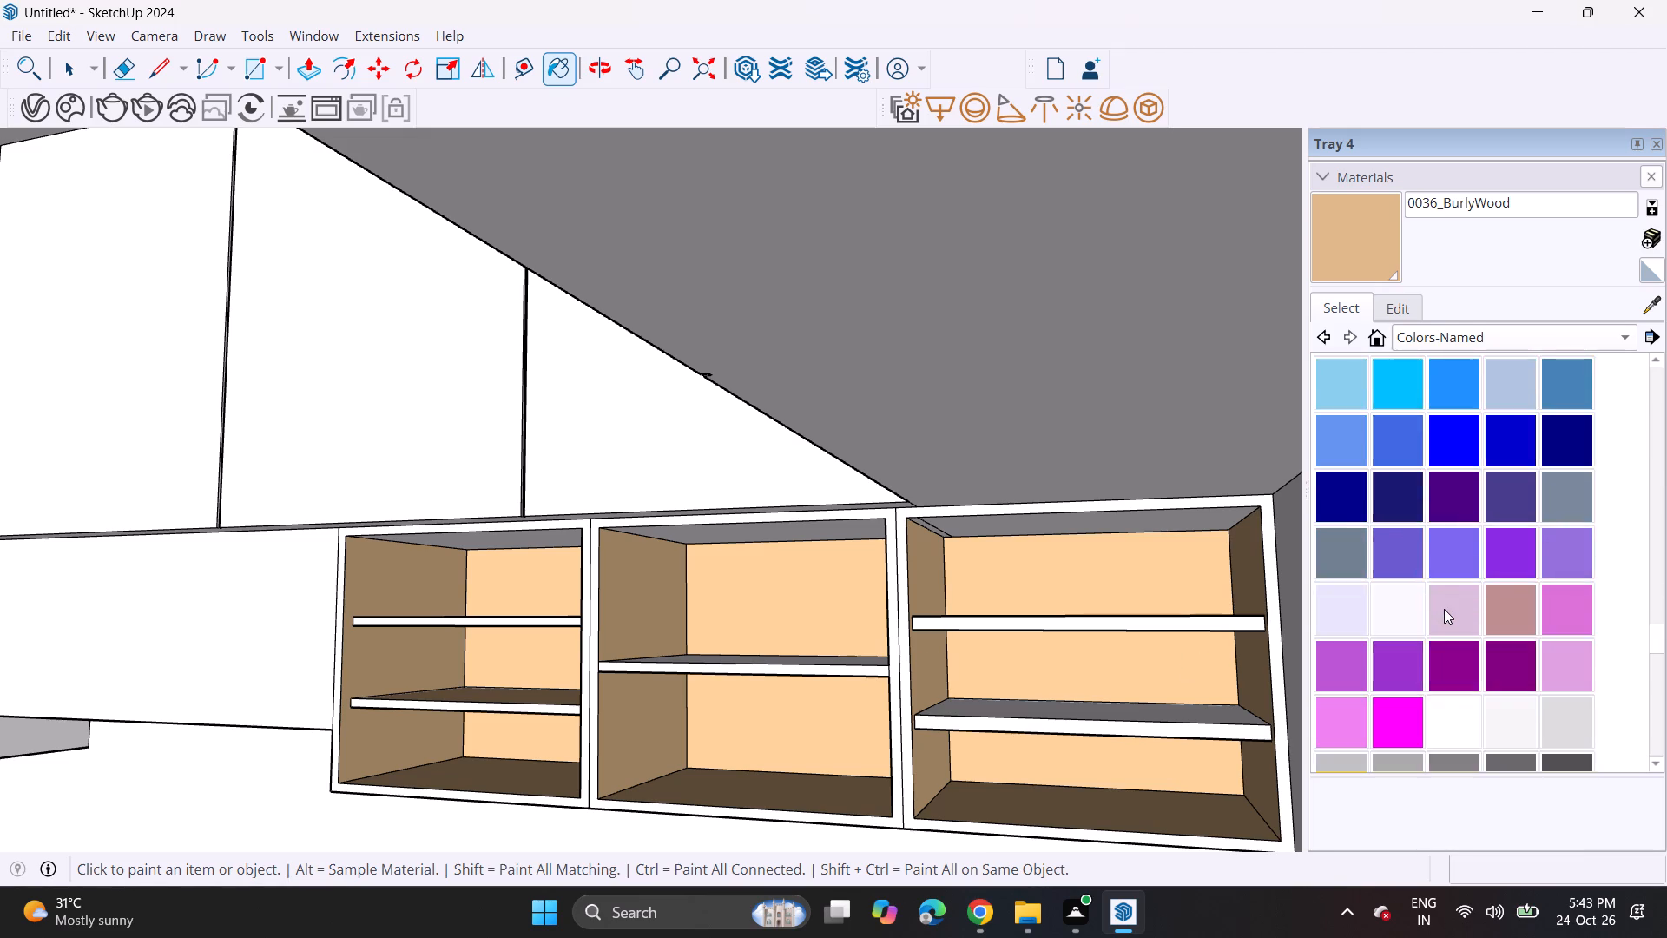
scroll(1446, 613, "down", 7)
left_click(1505, 394)
scroll(1063, 669, "up", 4)
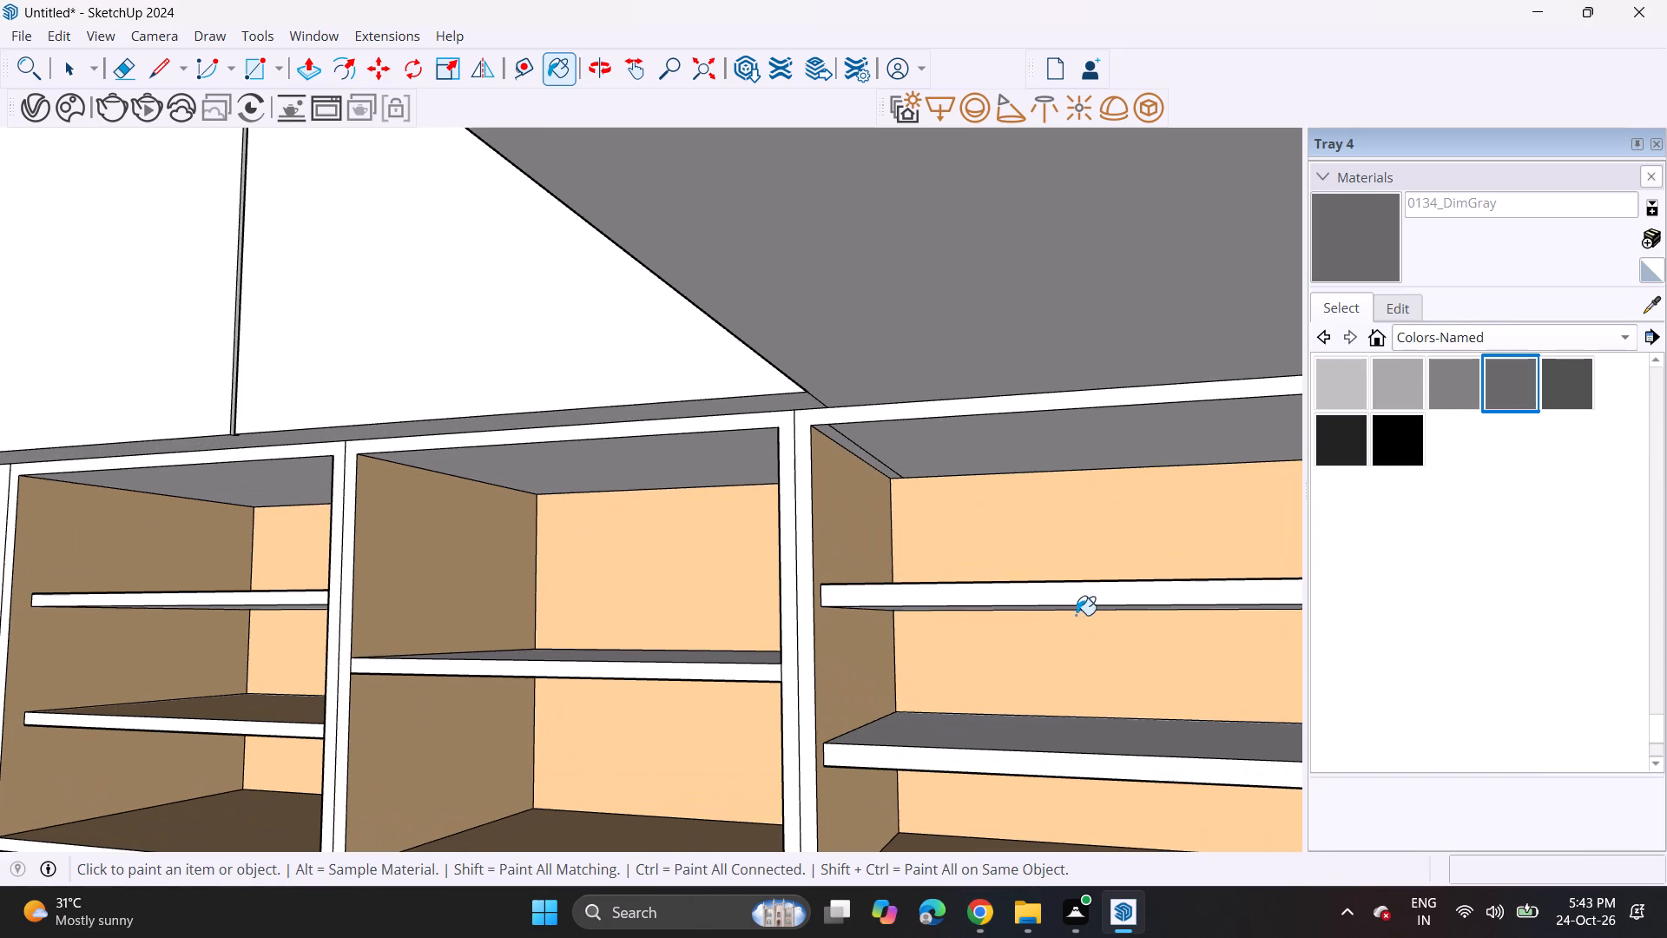
left_click(1083, 589)
left_click(1054, 761)
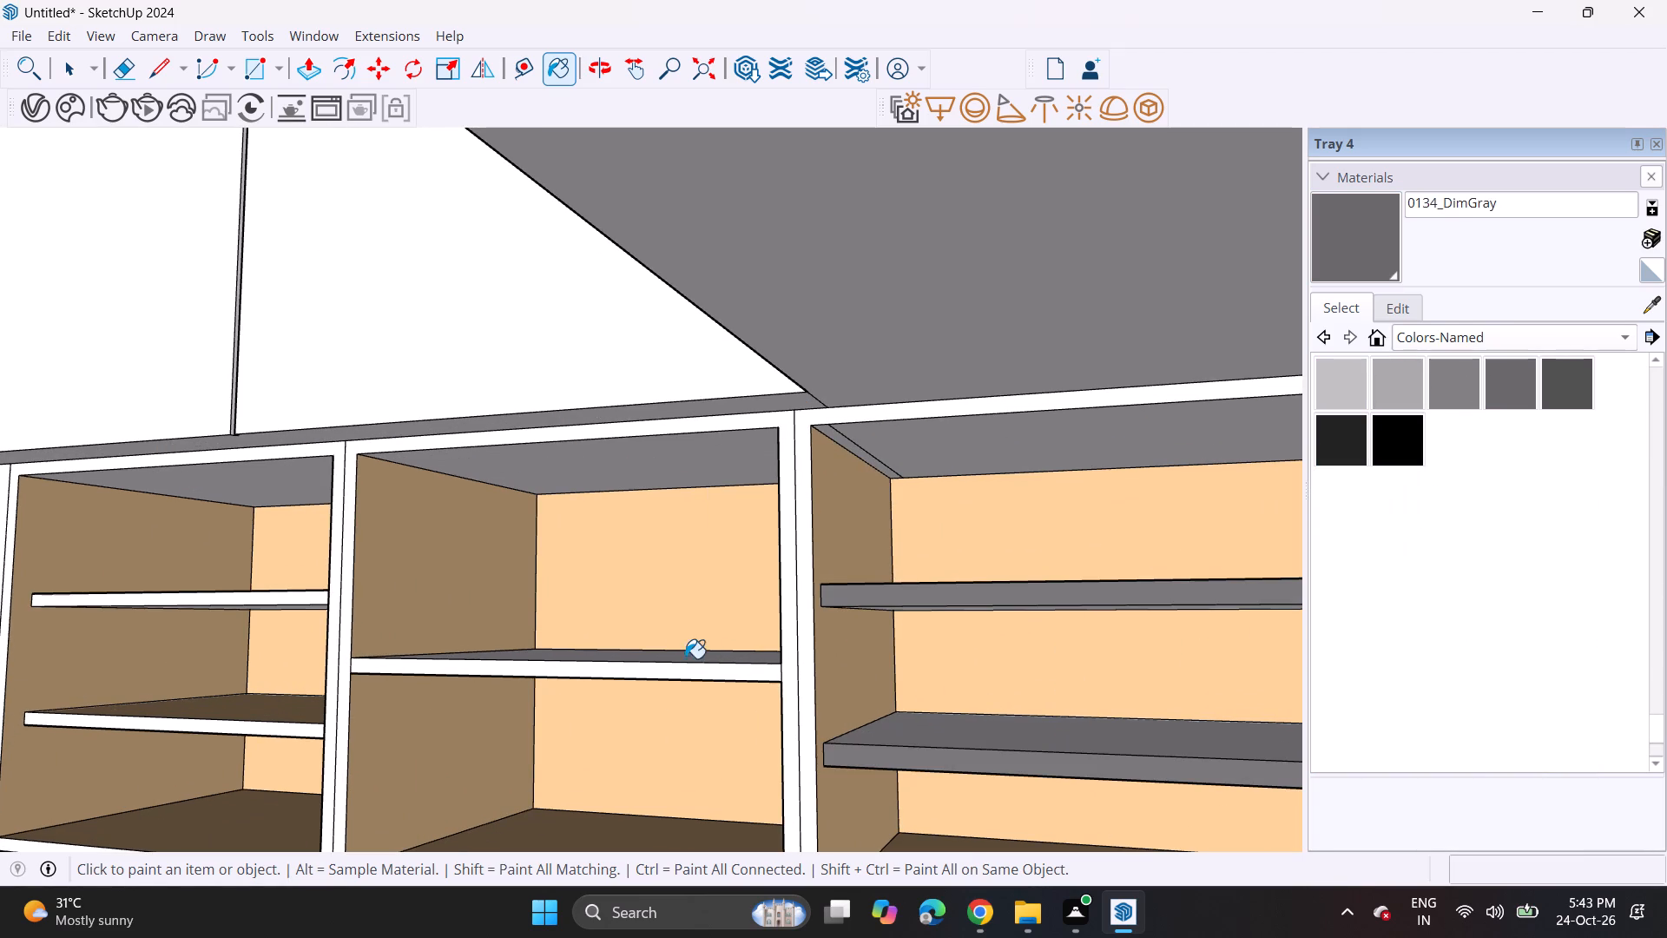
left_click(685, 675)
scroll(612, 648, "down", 3)
middle_click_drag(502, 667, 701, 671, "shift")
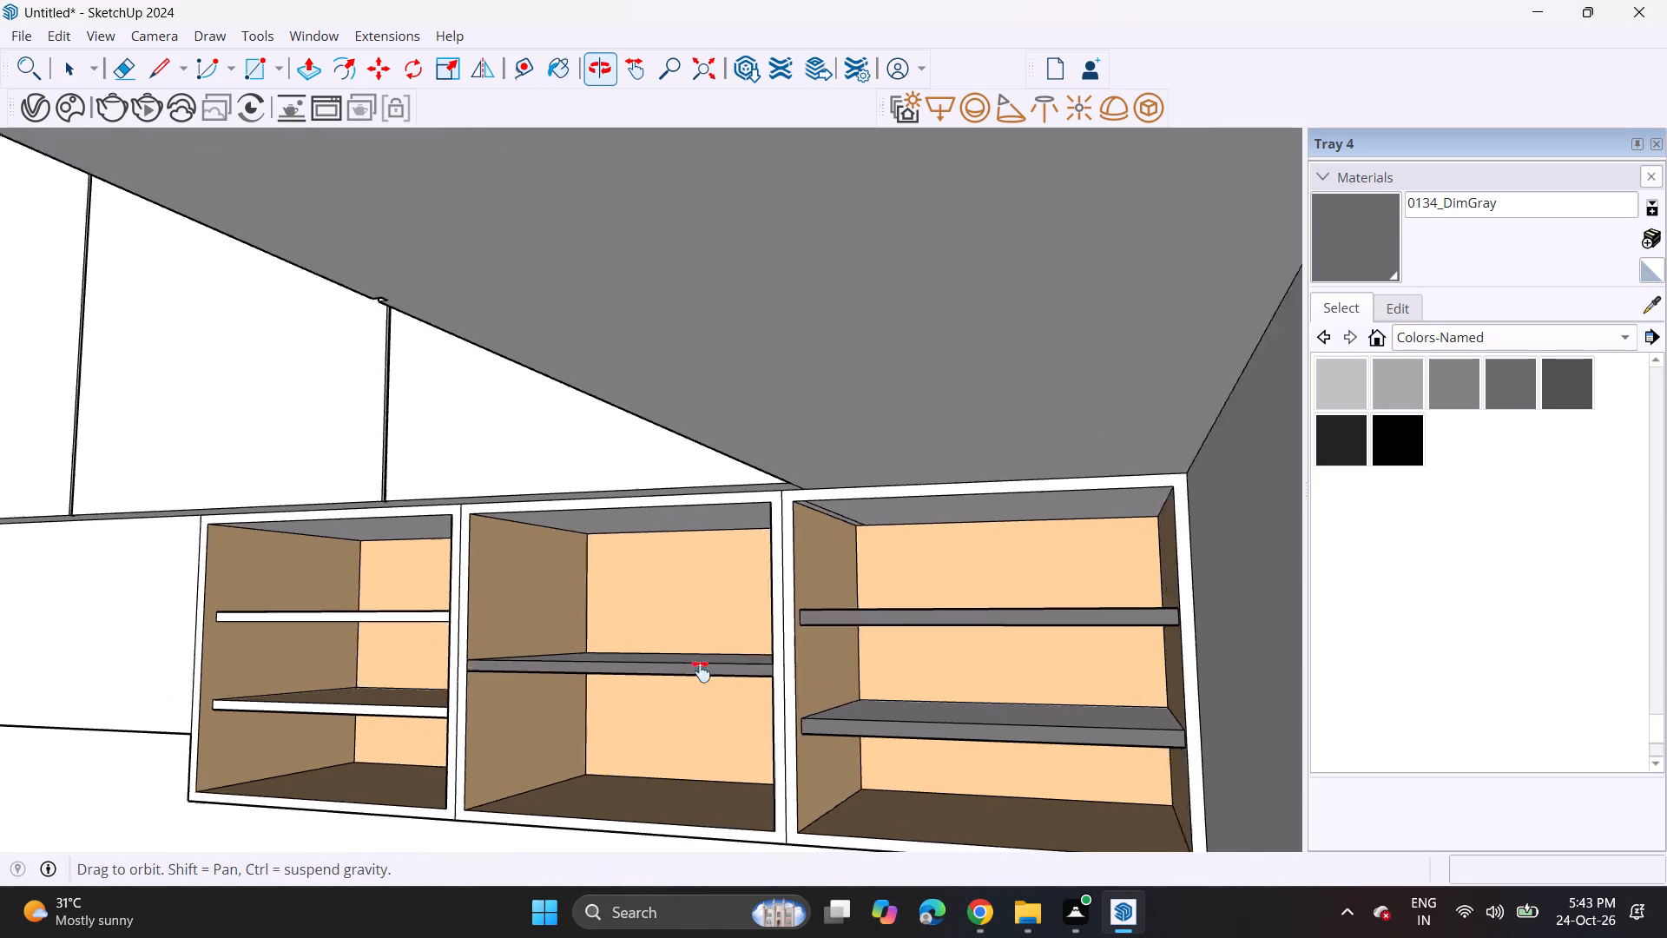
middle_click_drag(701, 671, 1112, 680, "shift")
left_click(795, 687)
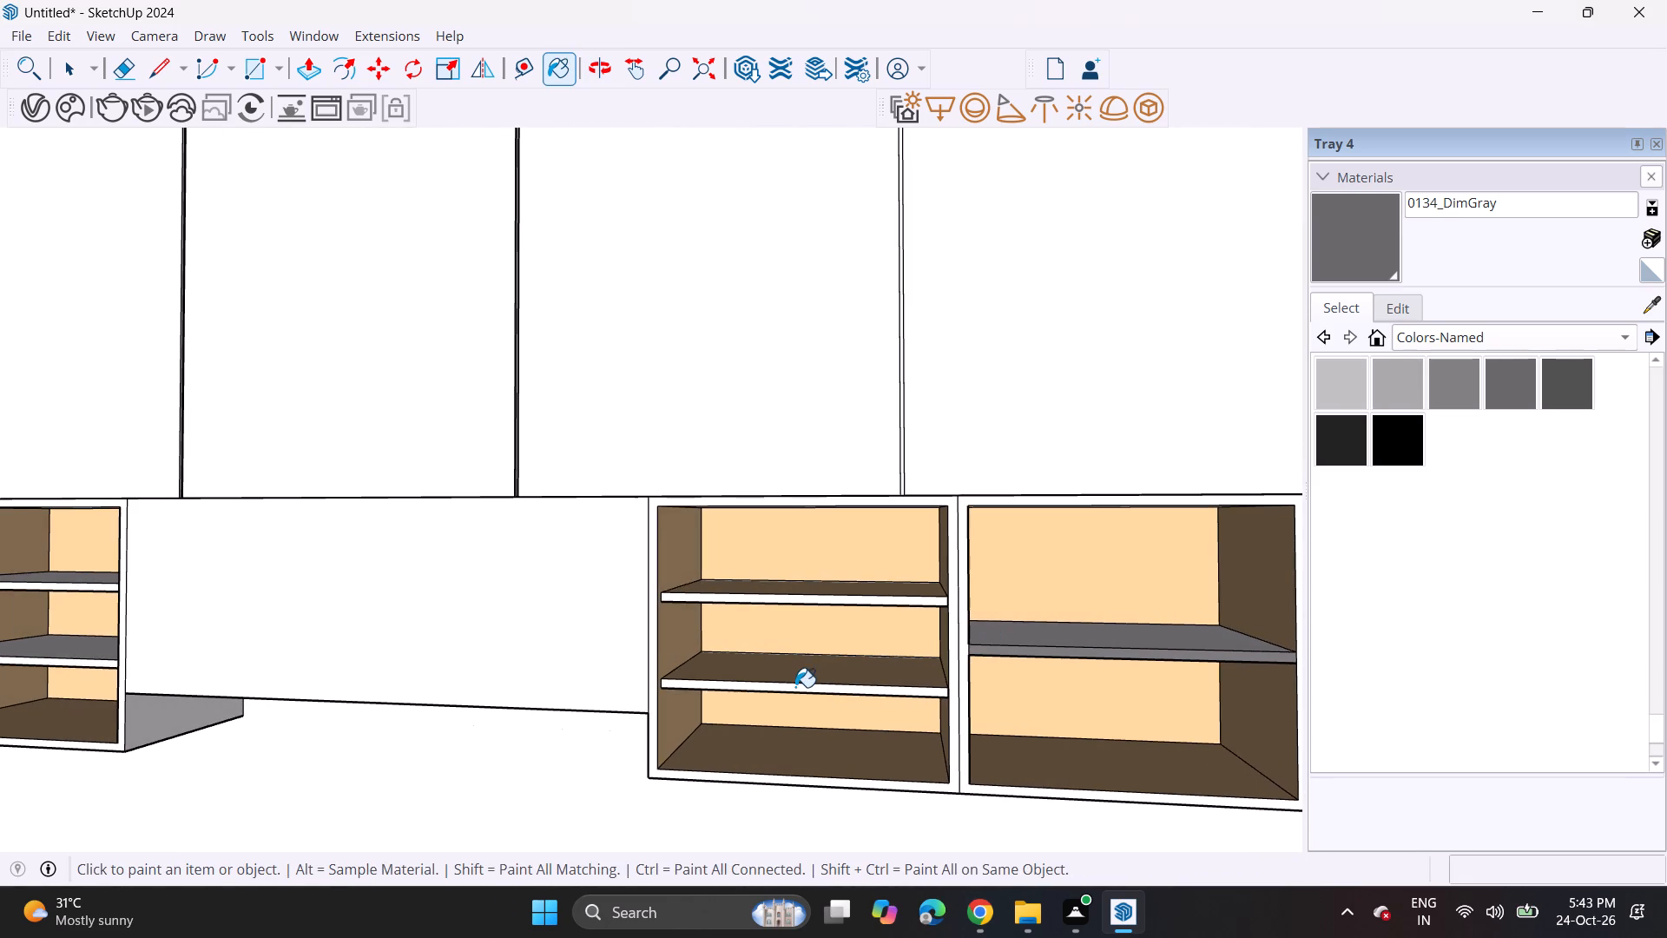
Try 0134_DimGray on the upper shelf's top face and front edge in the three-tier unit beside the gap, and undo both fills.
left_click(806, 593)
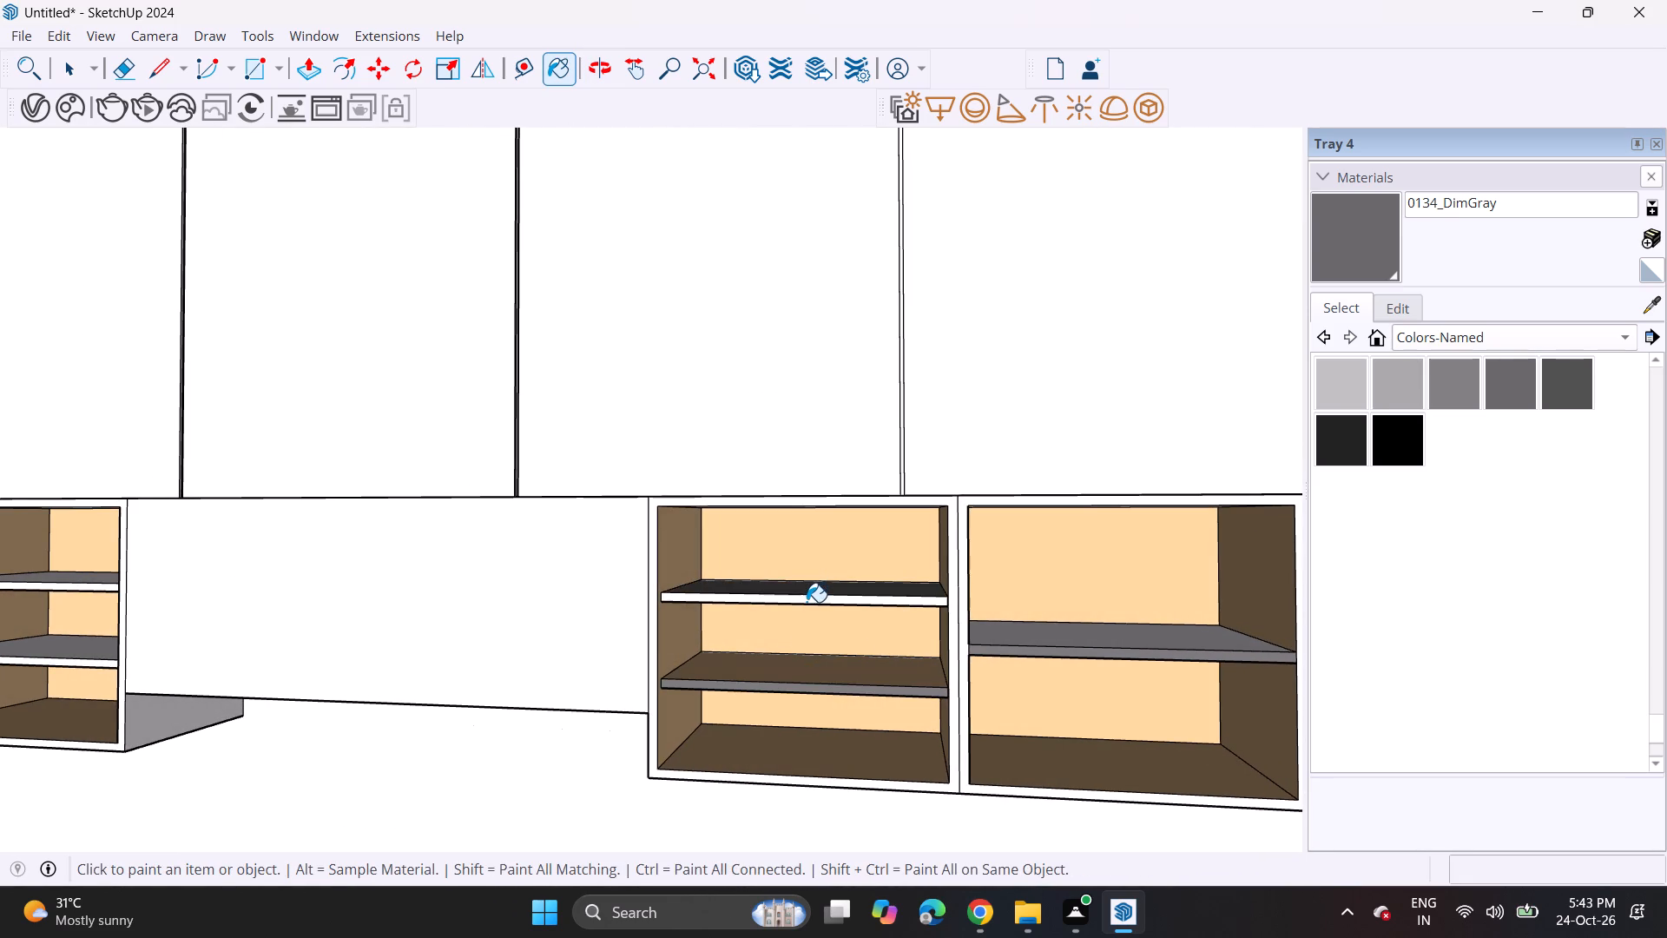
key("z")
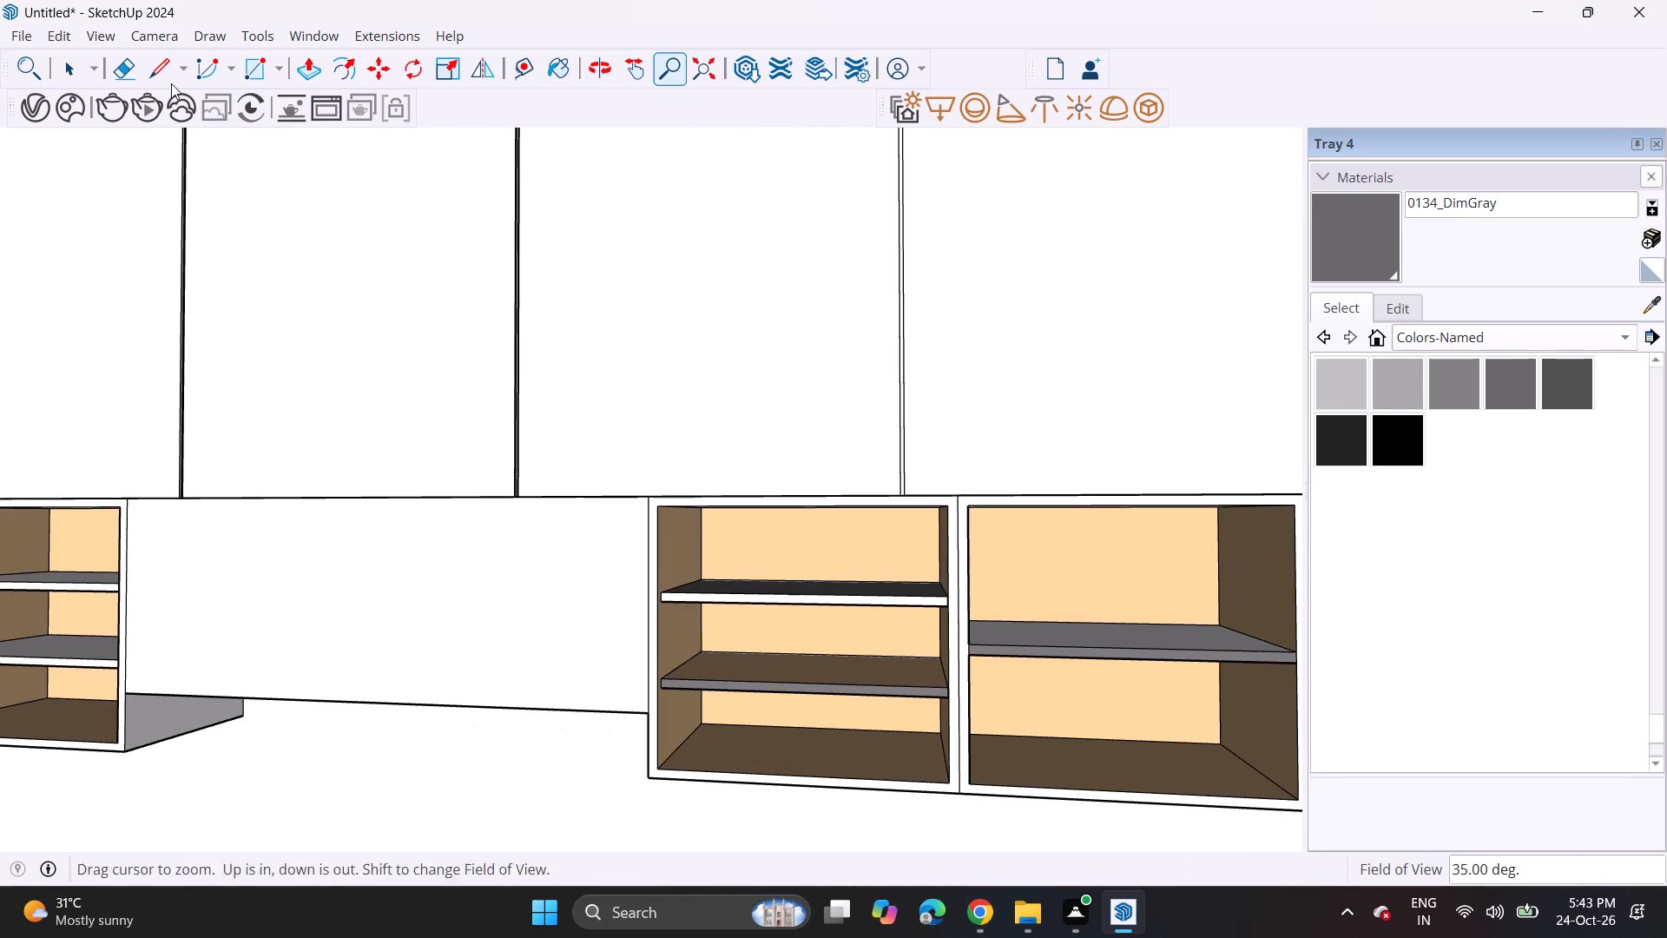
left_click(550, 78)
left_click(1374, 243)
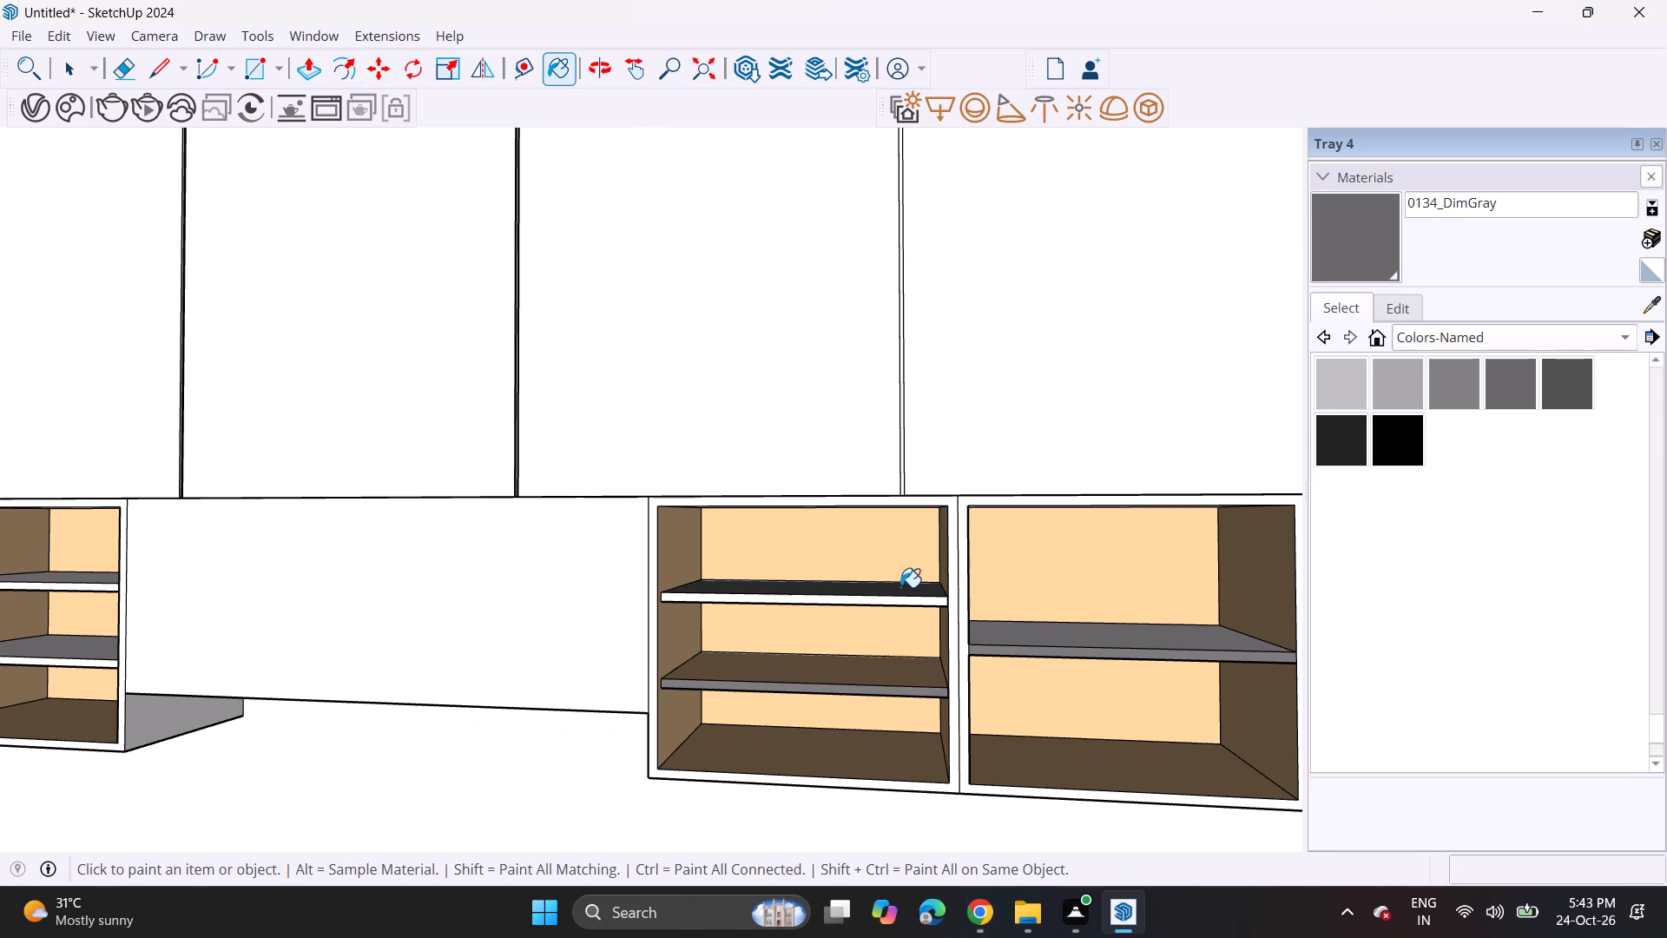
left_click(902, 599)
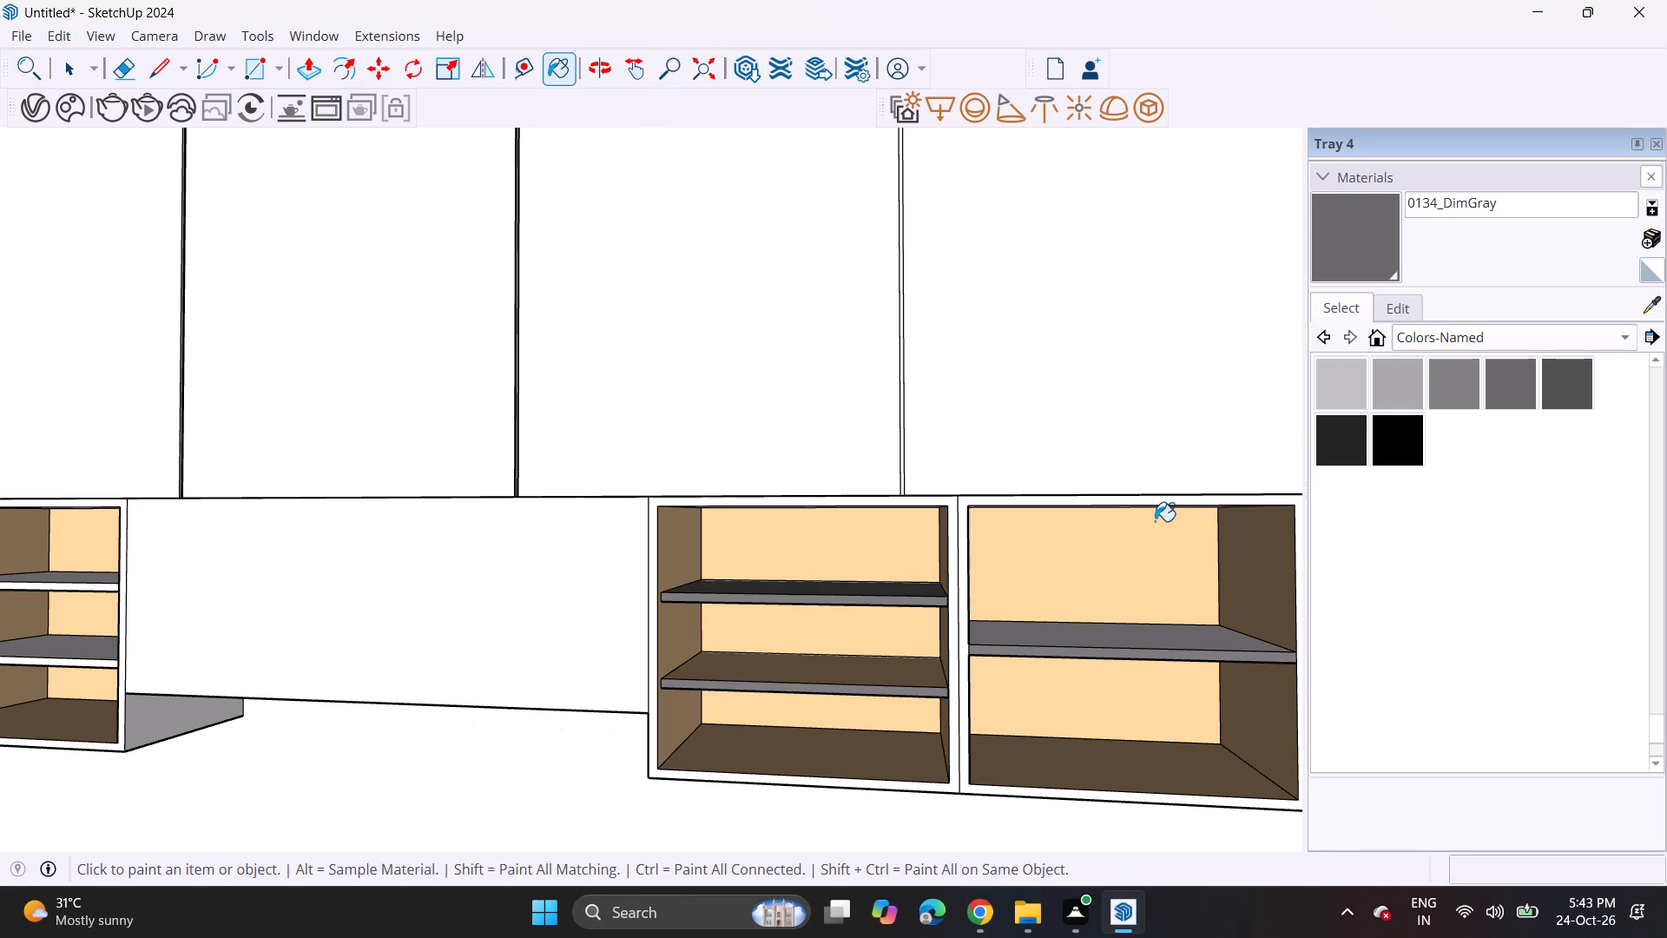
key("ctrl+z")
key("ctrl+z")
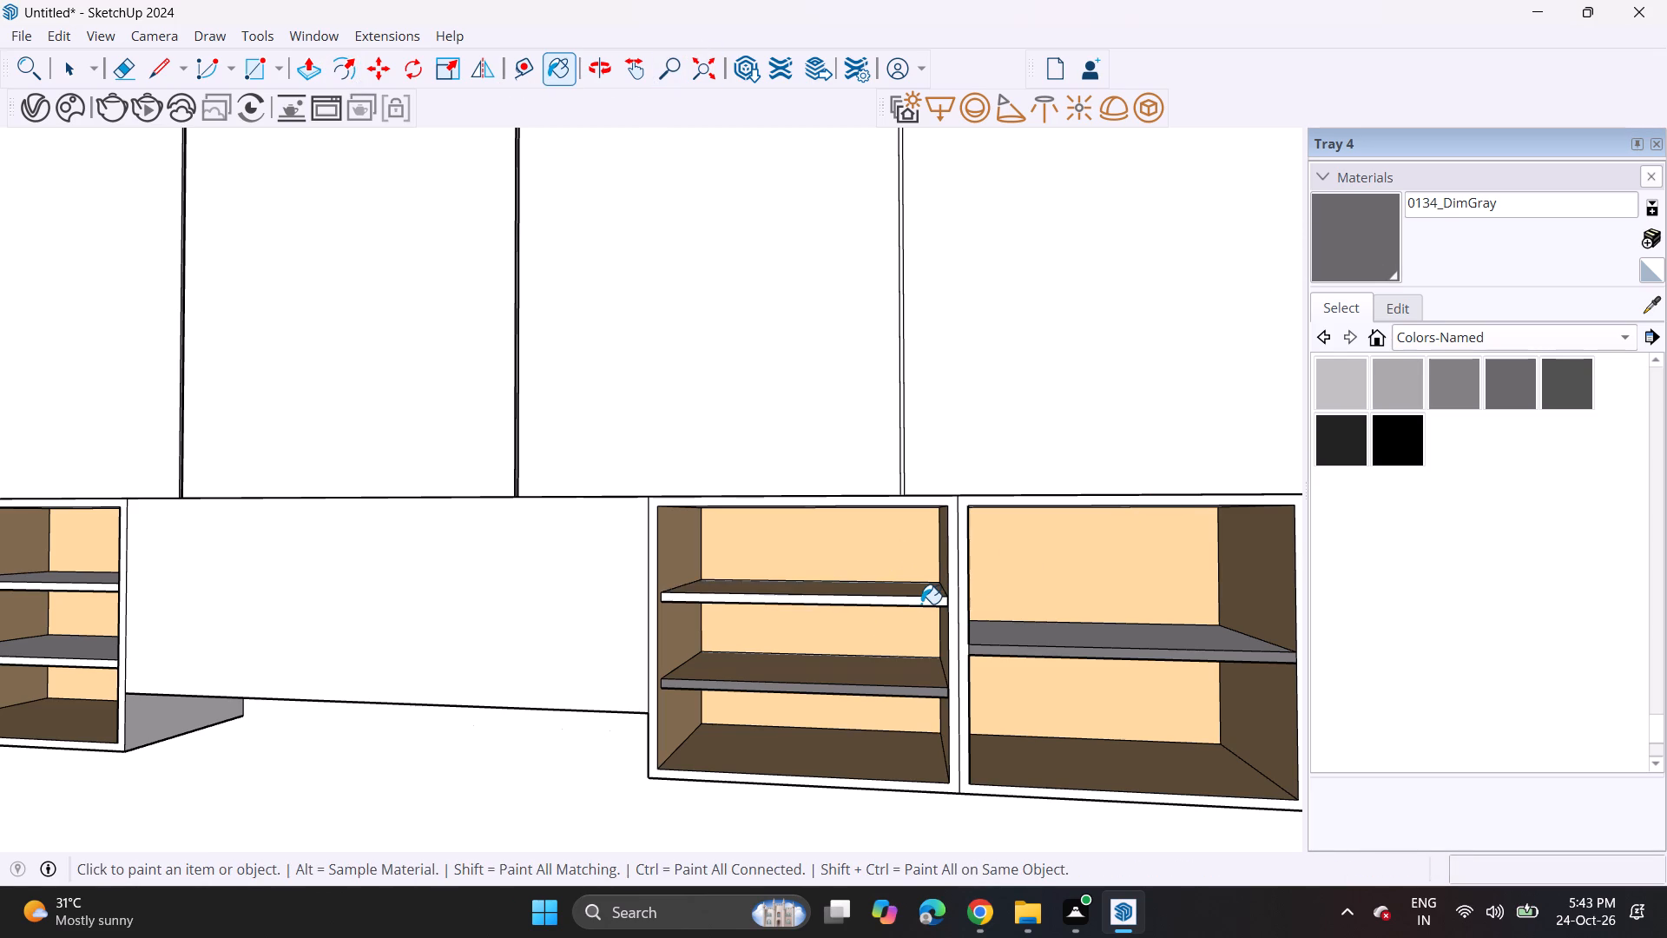
Paint the upper shelf's front edge in that unit and both shelf front edges in the three-tier unit across the gap with 0134_DimGray.
left_click(921, 601)
scroll(761, 613, "down", 2)
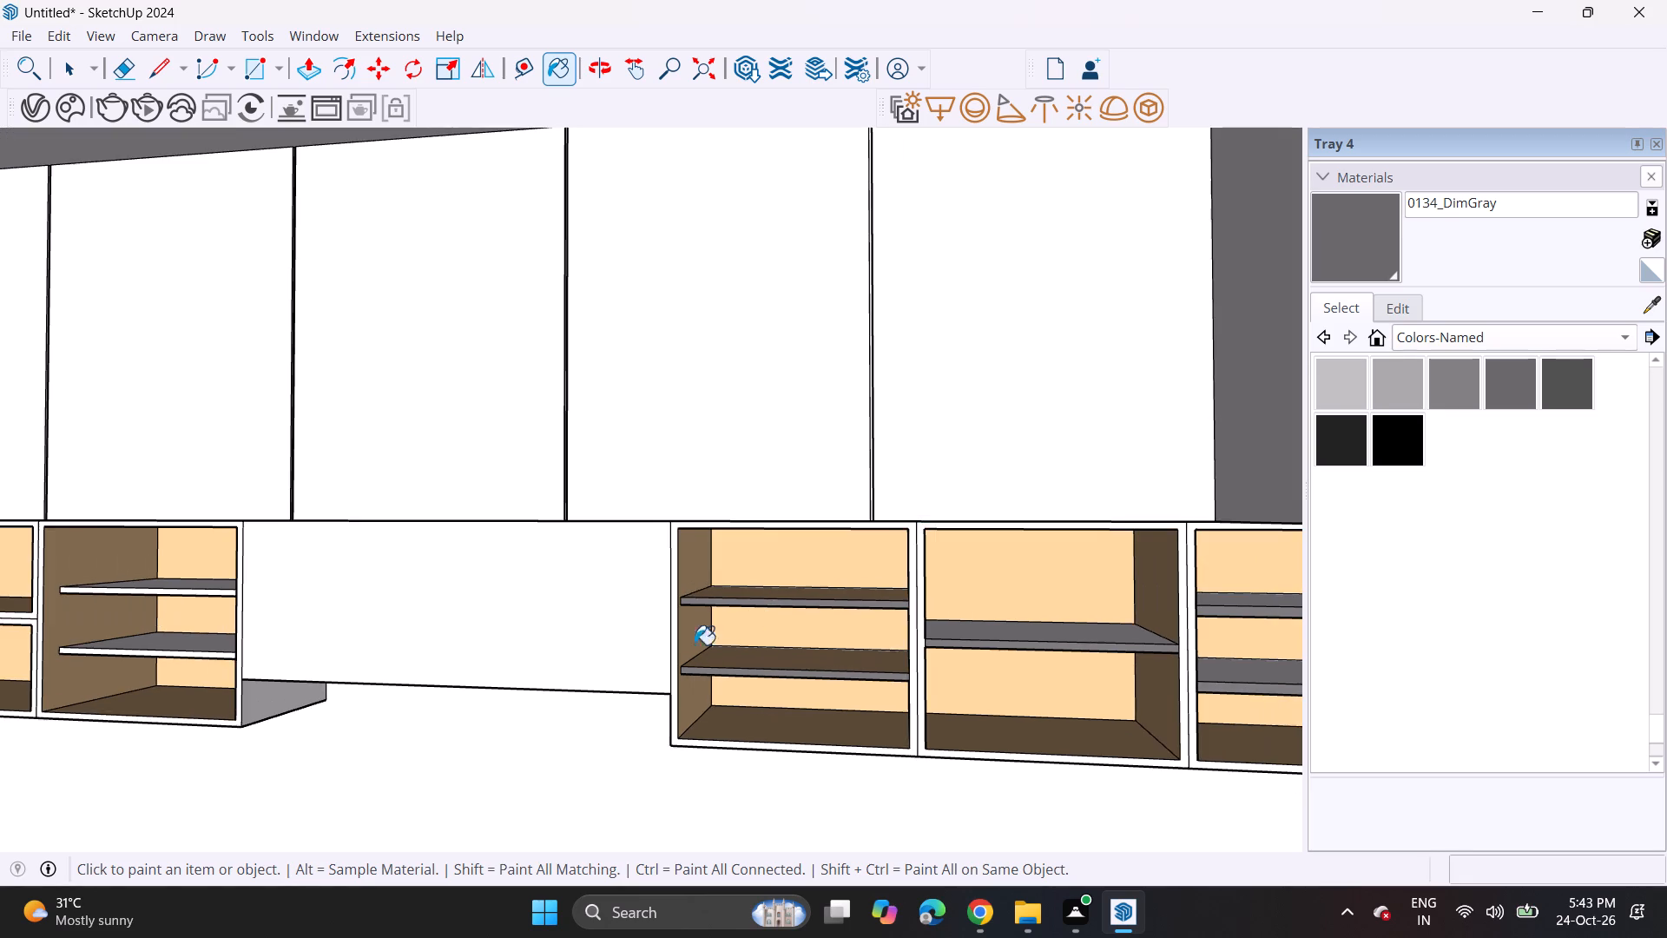
middle_click_drag(603, 667, 1262, 643)
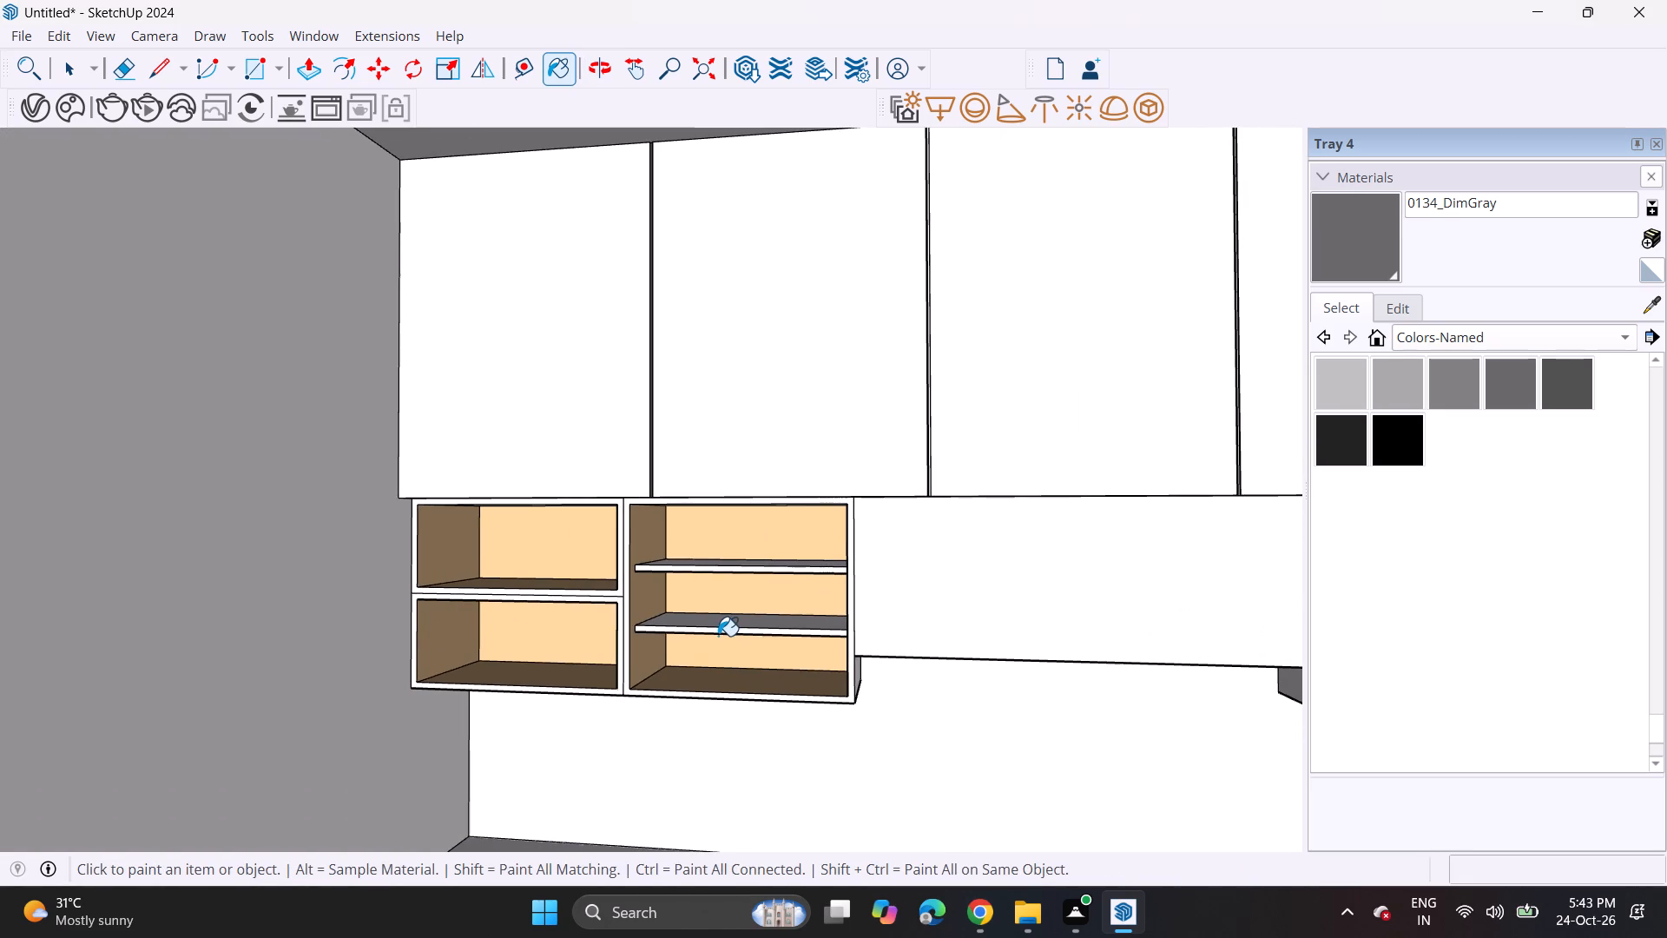
scroll(716, 636, "up", 3)
left_click(754, 545)
scroll(761, 615, "up", 2)
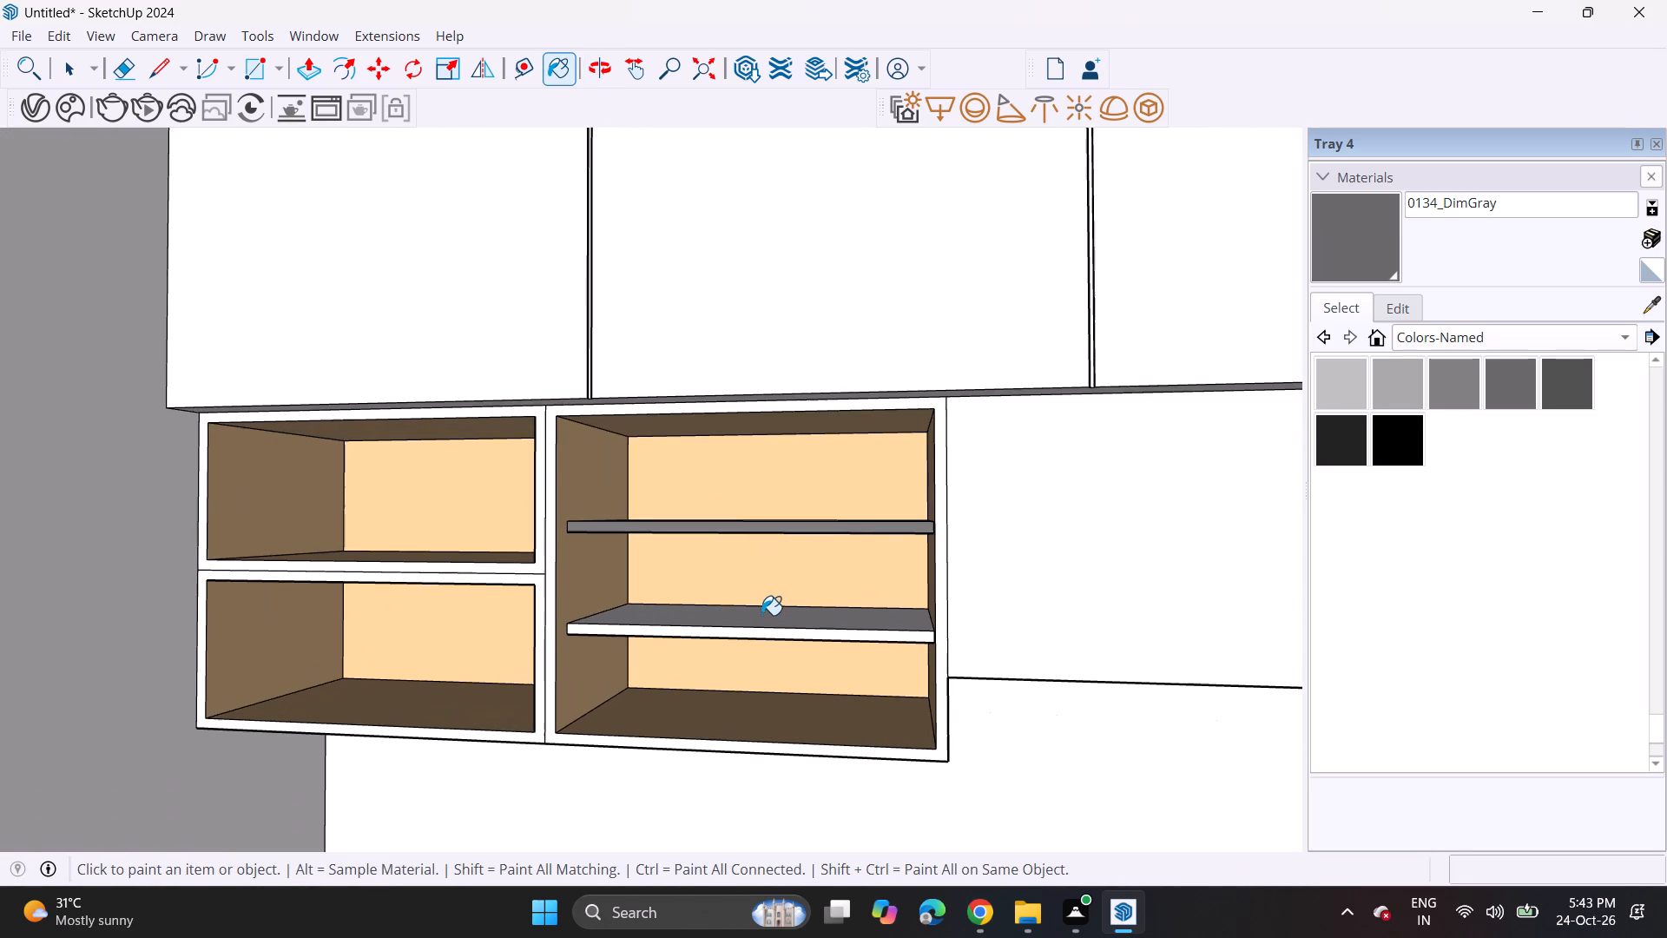
left_click(770, 634)
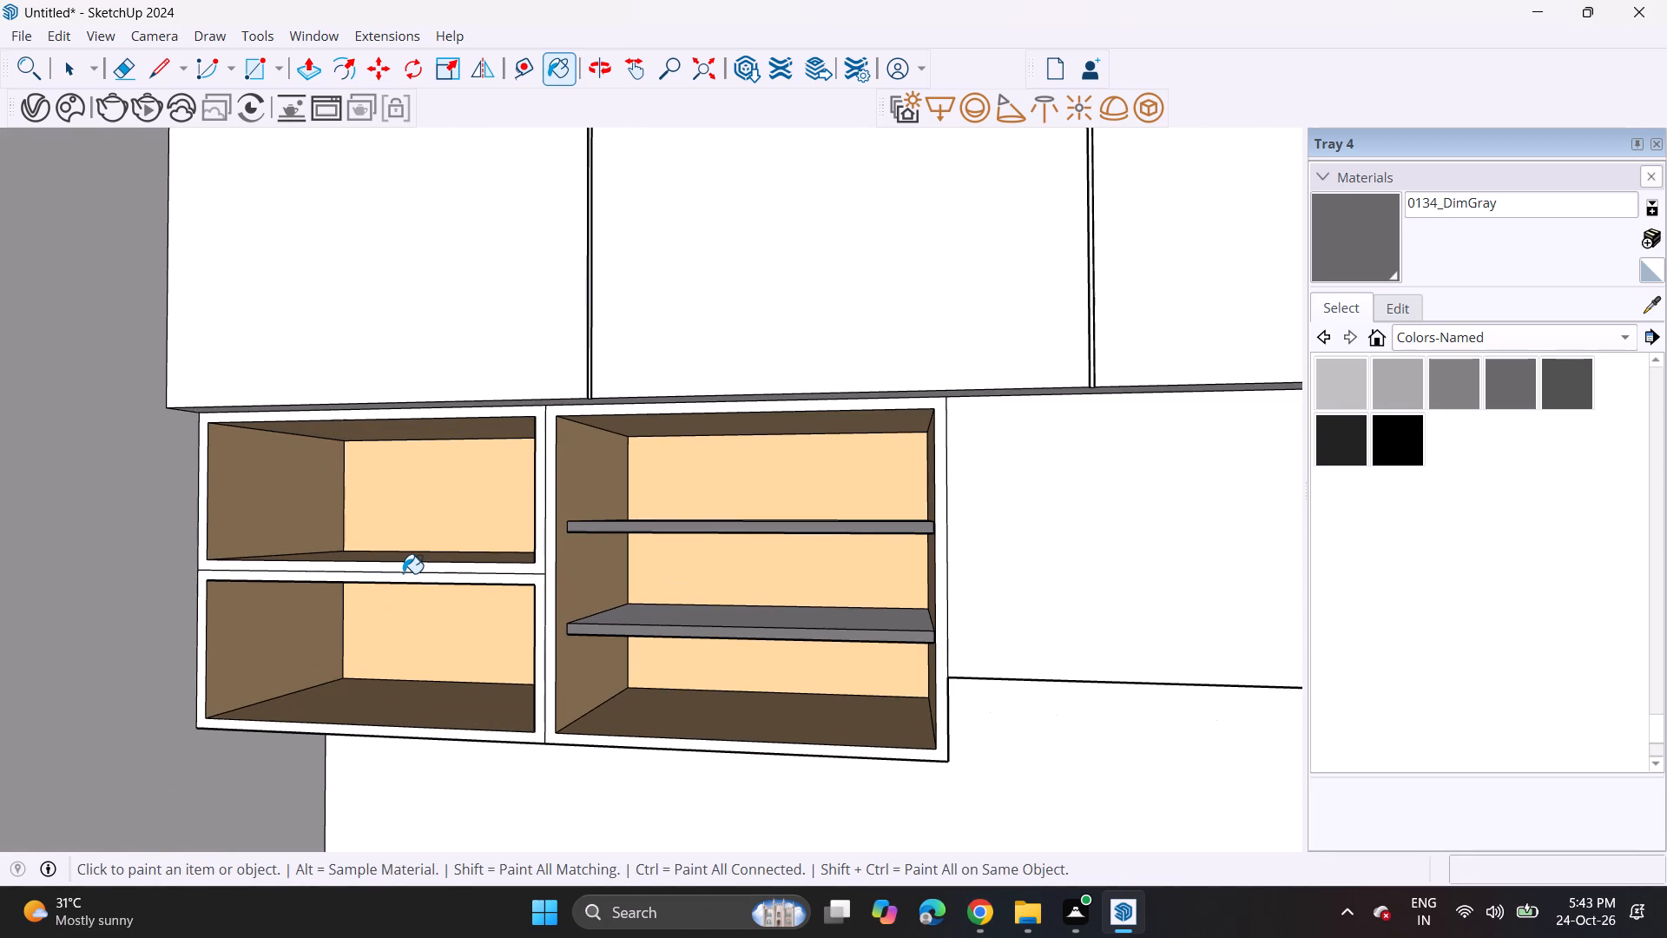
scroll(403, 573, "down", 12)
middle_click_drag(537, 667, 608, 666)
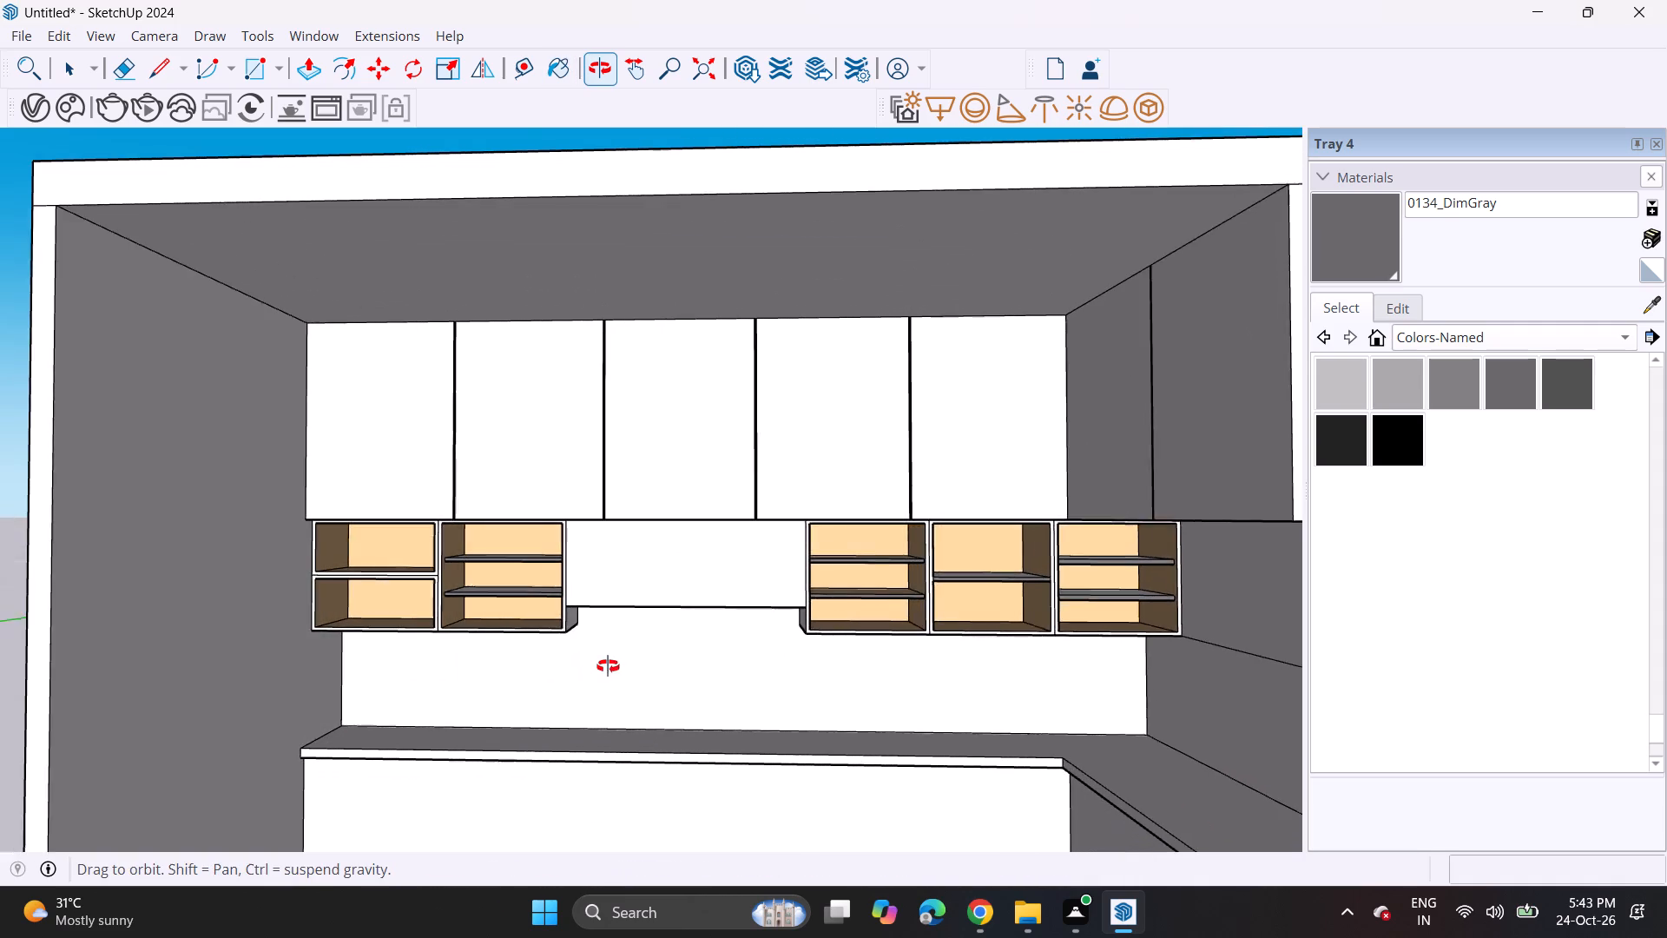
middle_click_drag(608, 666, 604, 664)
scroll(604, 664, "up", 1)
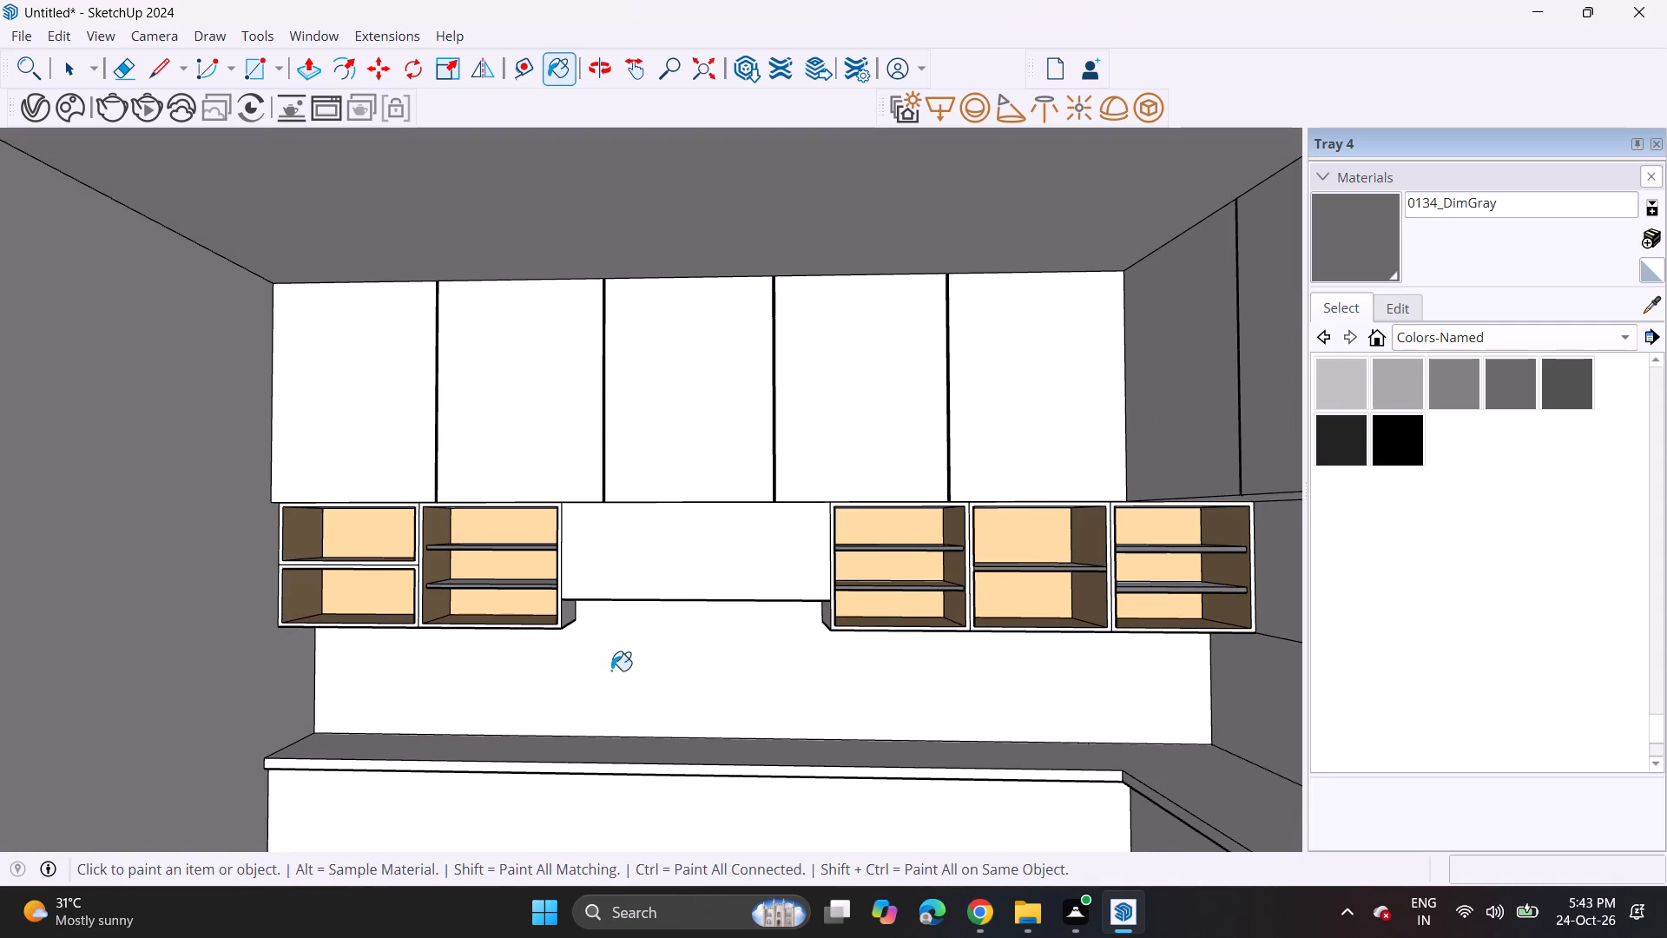
Switch to Chrome and search 3D Warehouse for "kitchen items".
left_click(978, 921)
left_click(1127, 137)
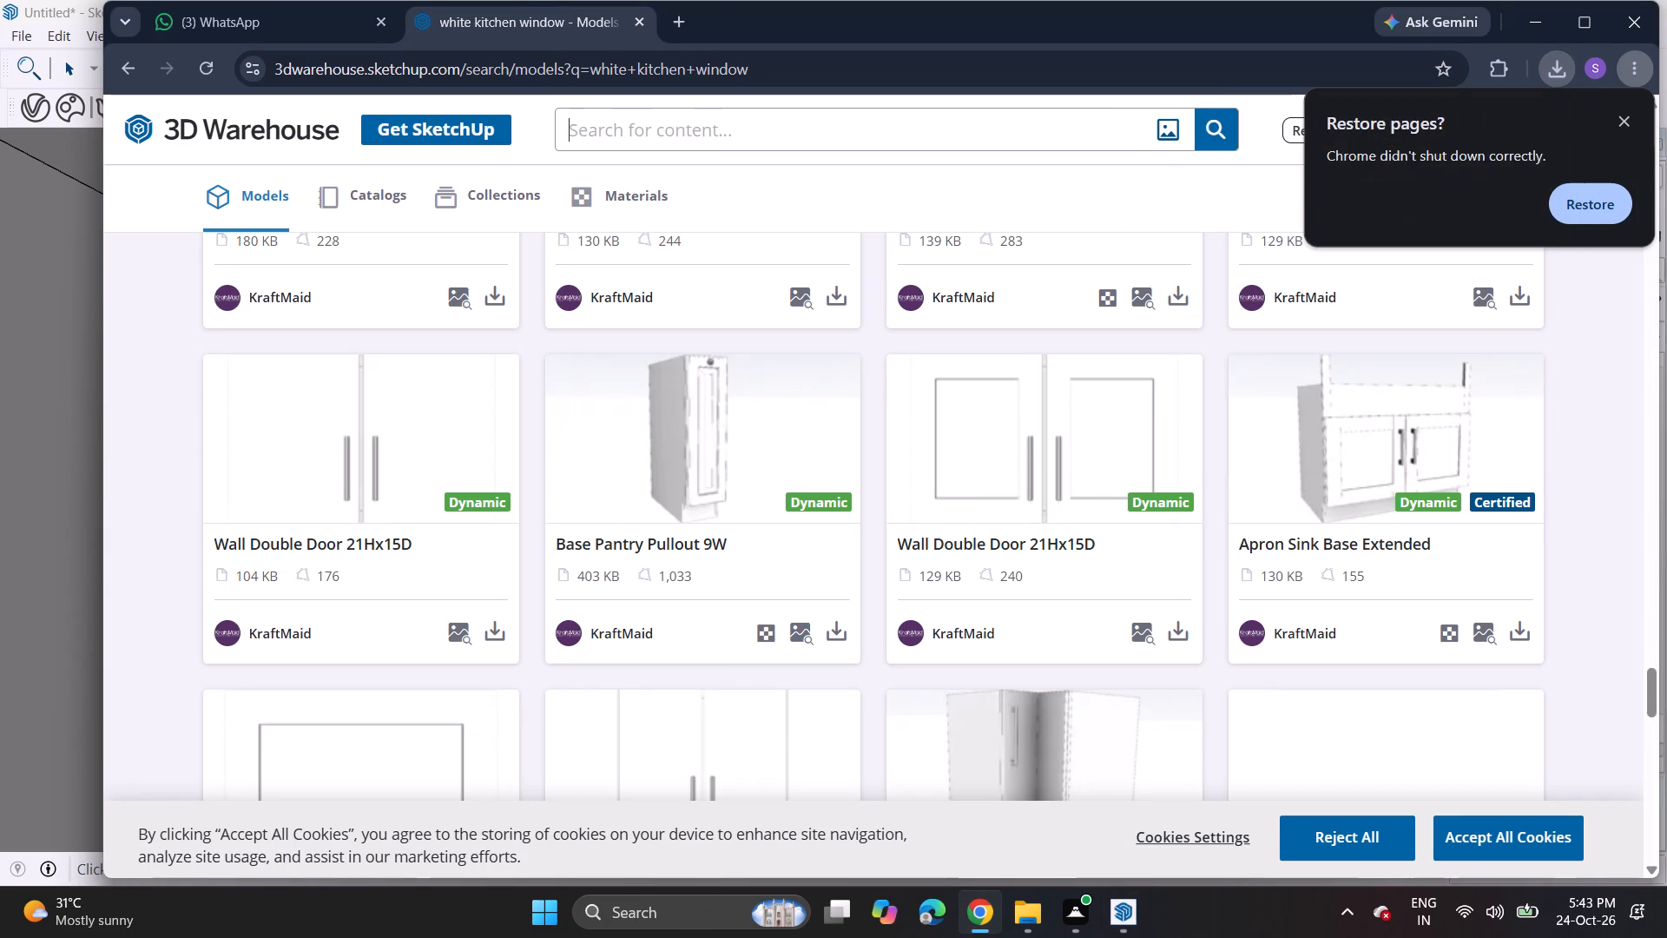
key("l")
key("BackSpace")
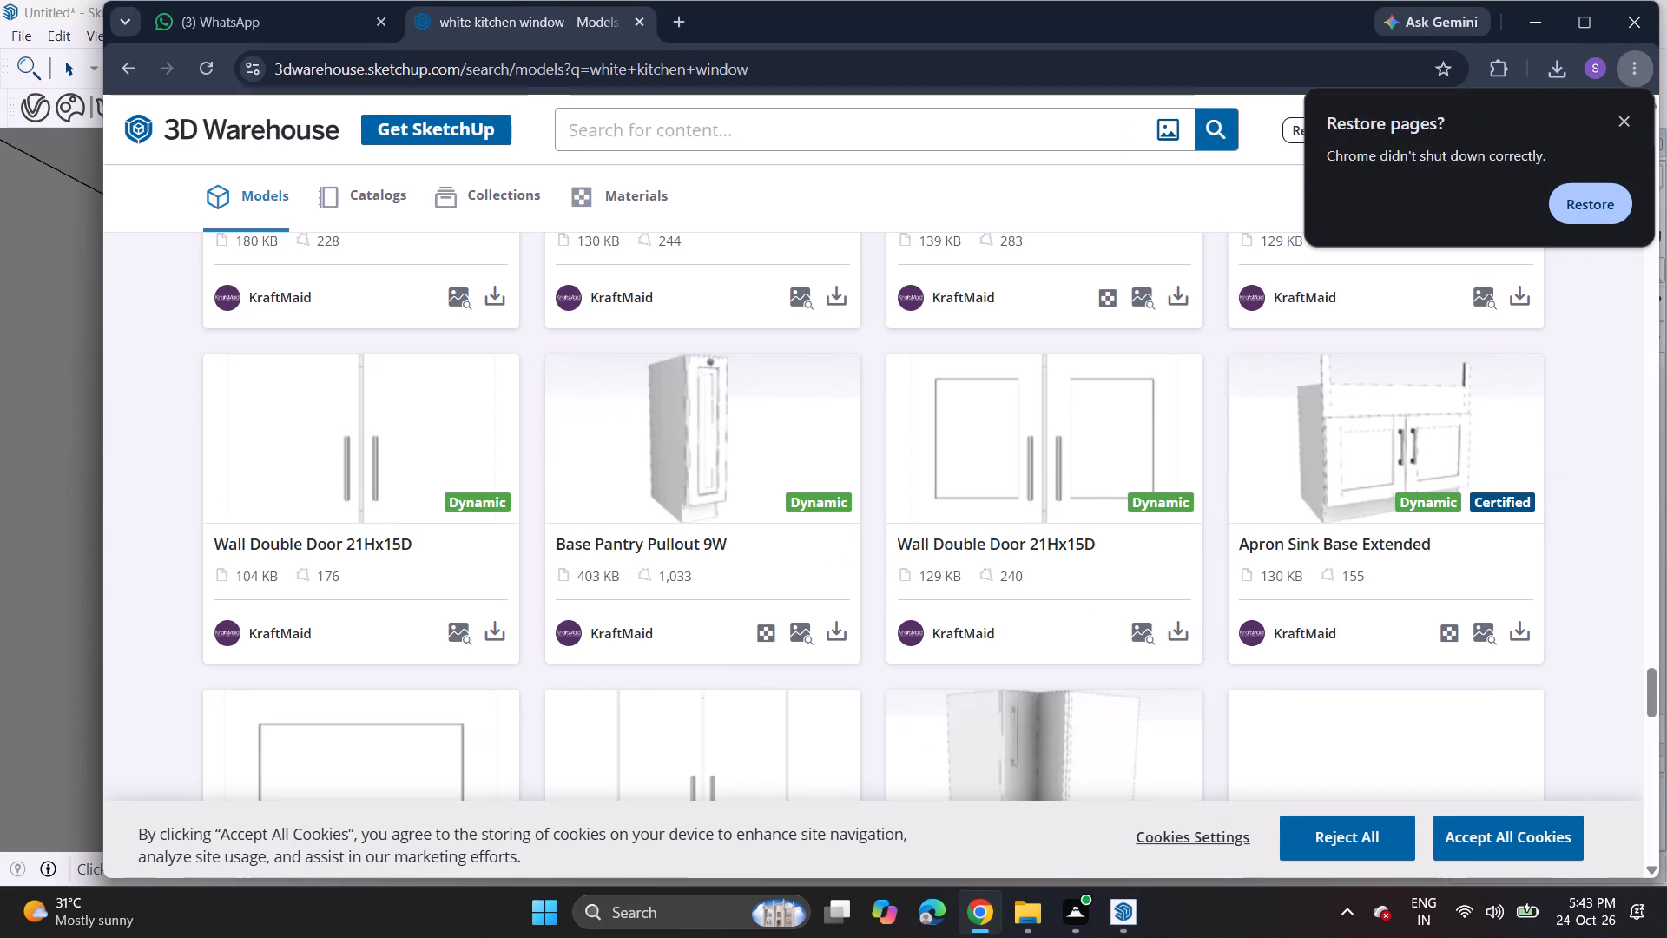
type("kitchen")
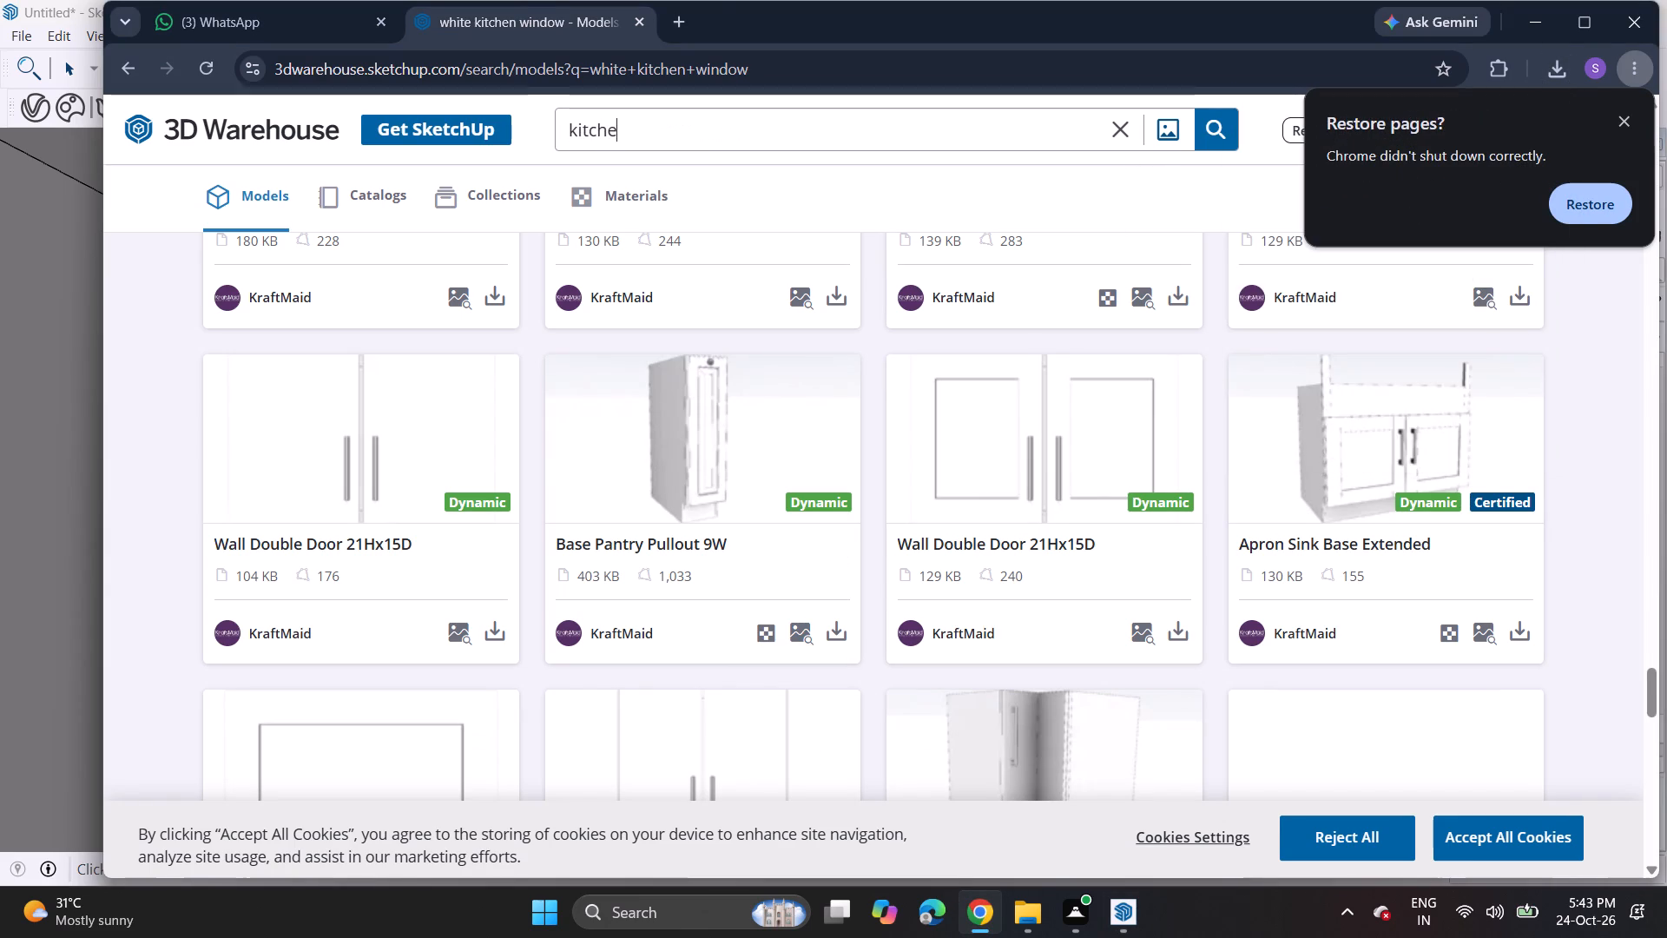
key("space")
type("items")
key("Return")
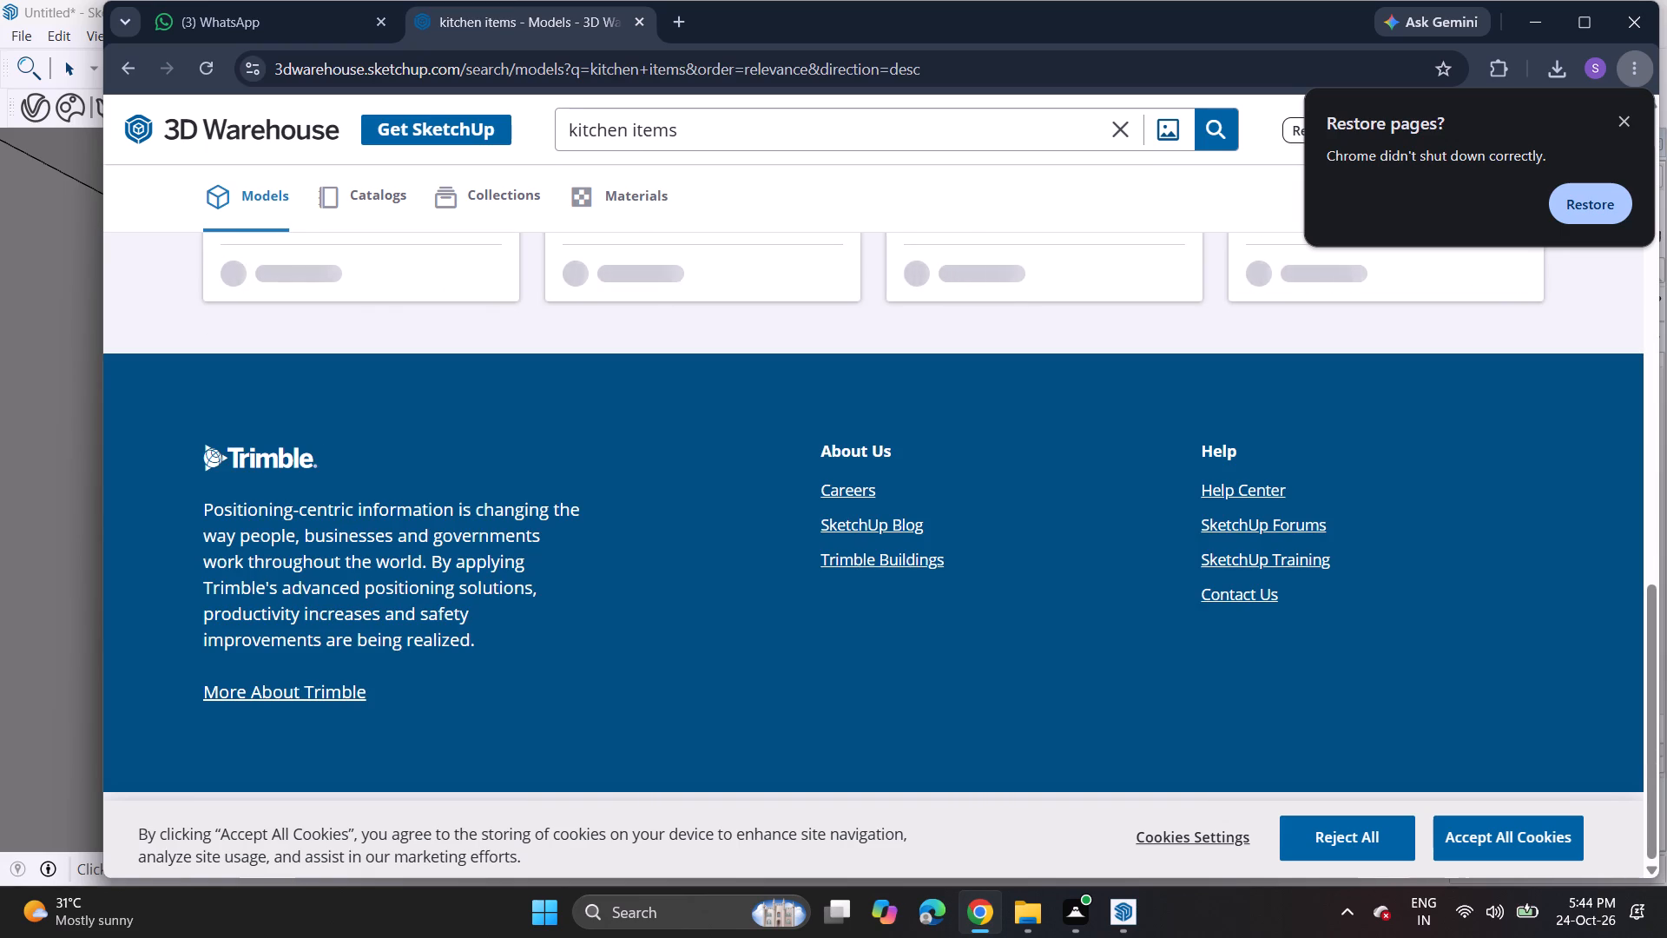
Download the 2.3 MB Kitchen item model with four labelled storage jars as a SketchUp file.
scroll(1017, 753, "up", 7)
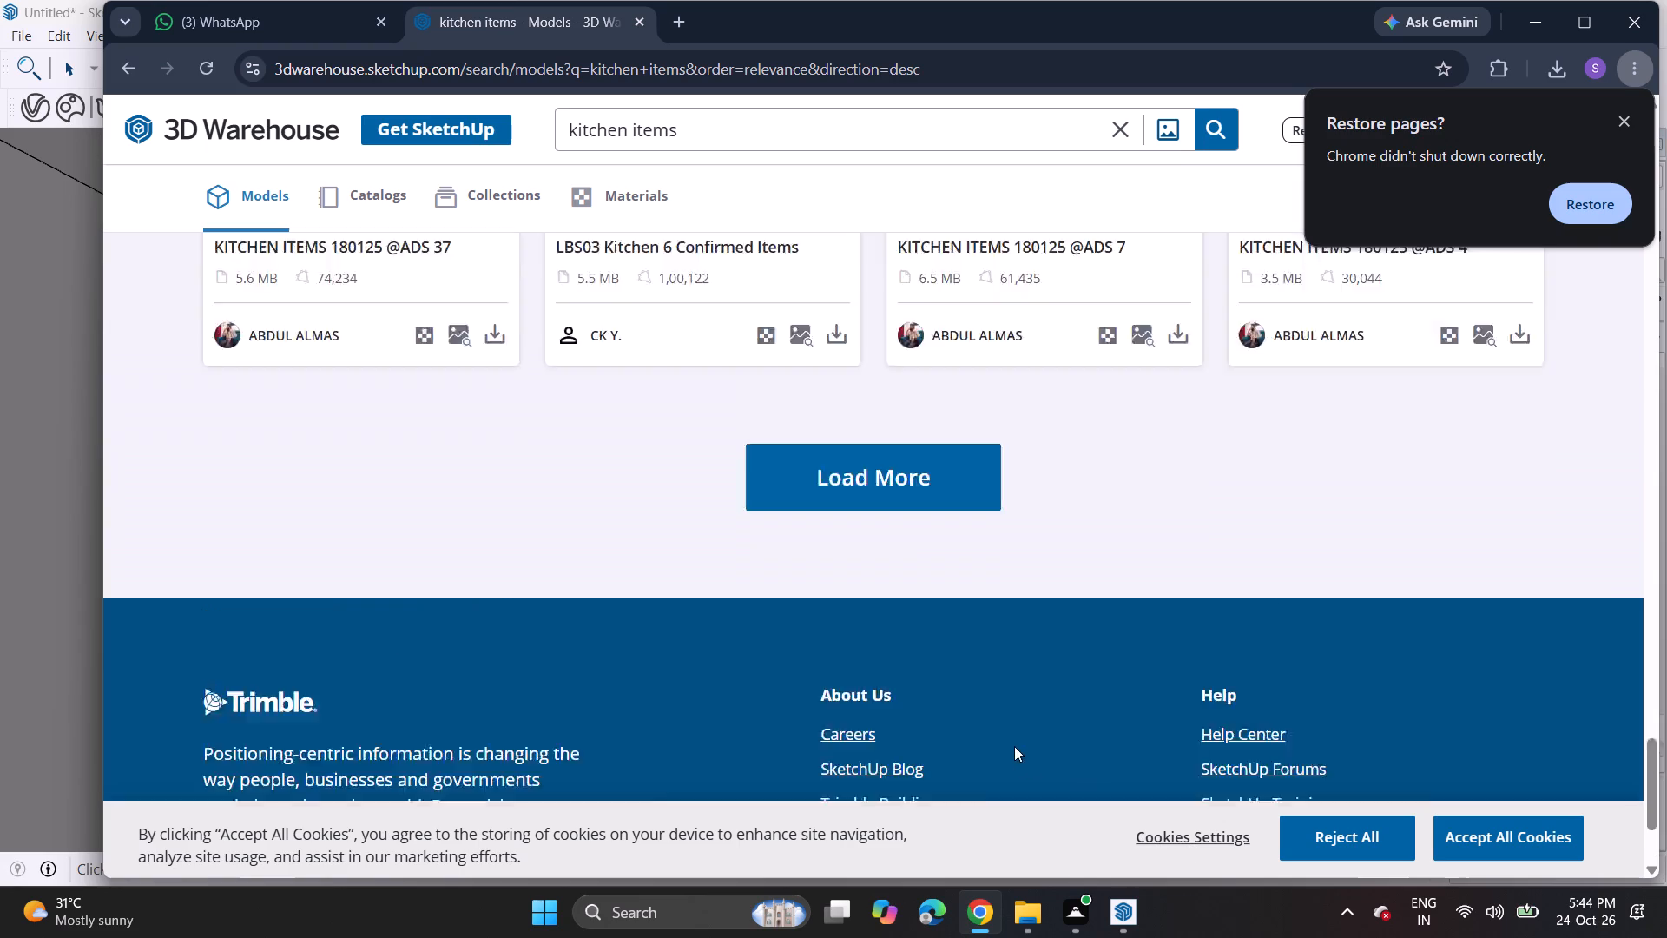
scroll(1011, 728, "up", 16)
scroll(1010, 716, "down", 1)
scroll(1010, 716, "up", 15)
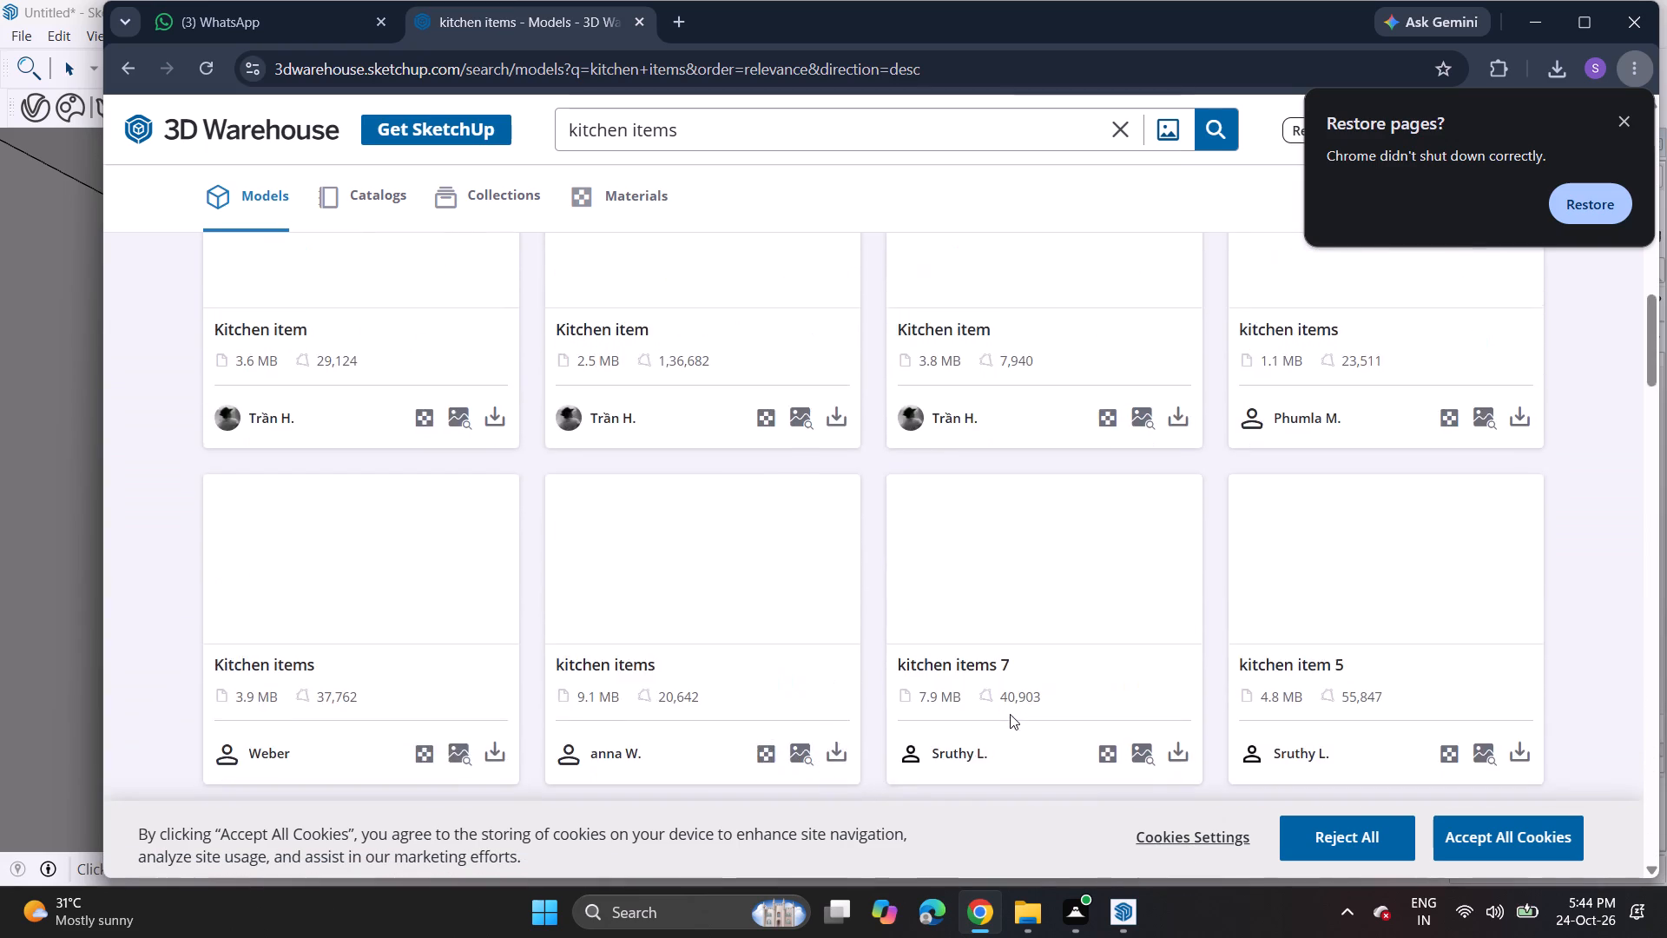
scroll(1010, 714, "up", 17)
scroll(1010, 714, "up", 6)
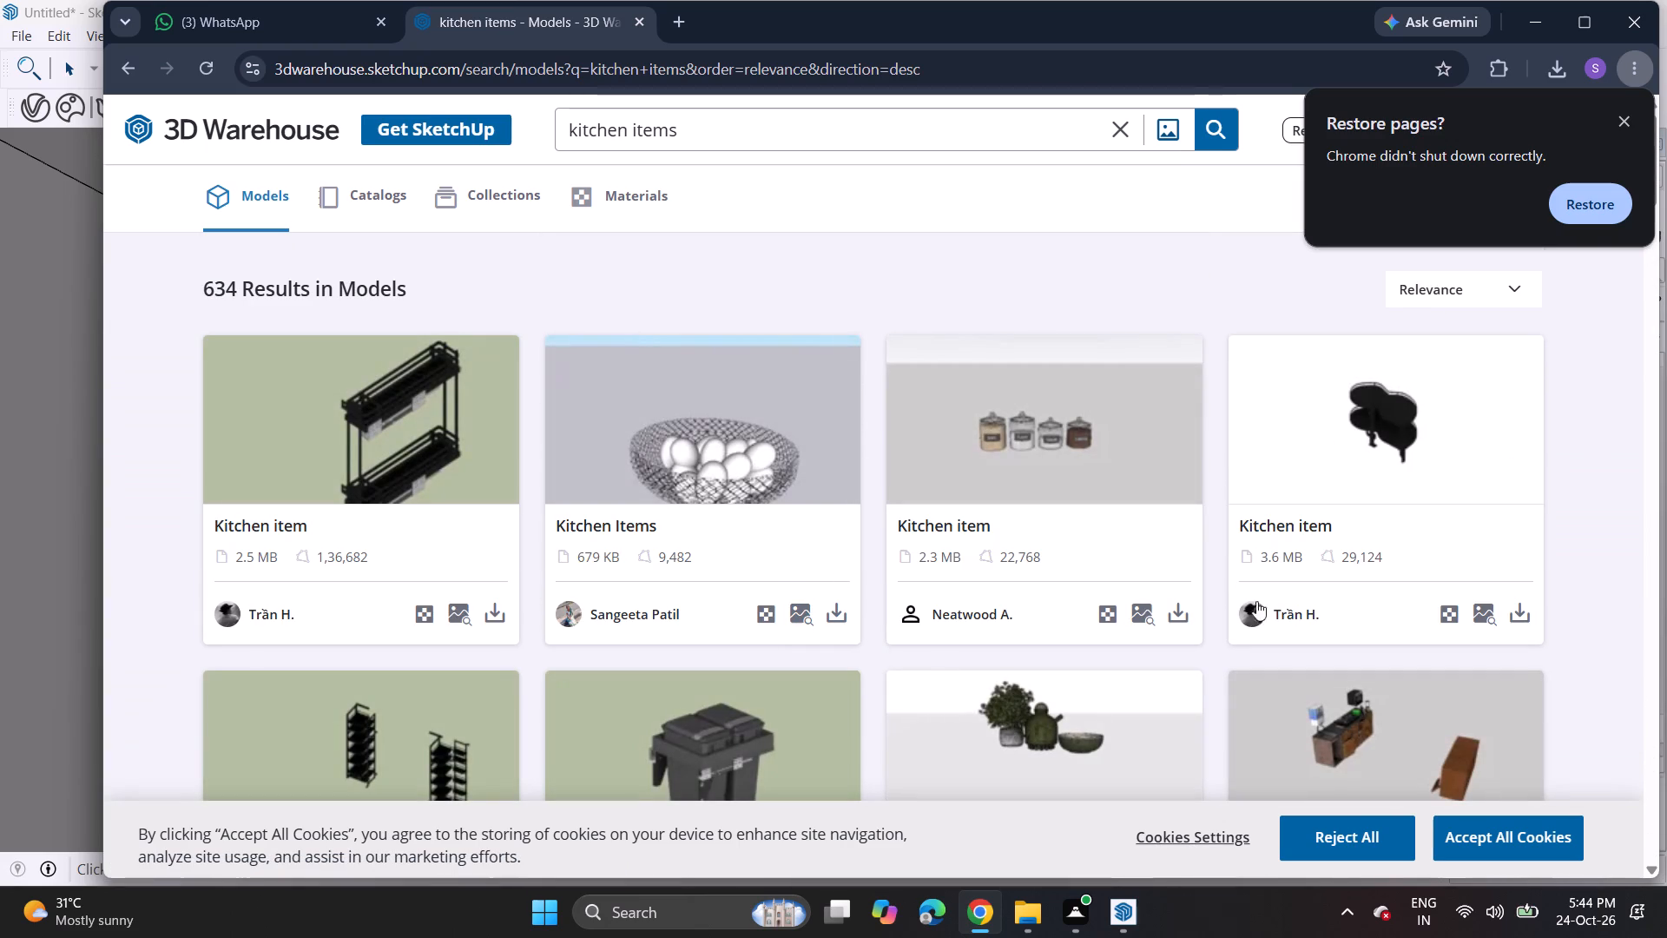
left_click(1186, 610)
left_click(1190, 665)
Download the kitchen item 5 model of canisters and green bowls as a SketchUp file.
scroll(898, 614, "down", 7)
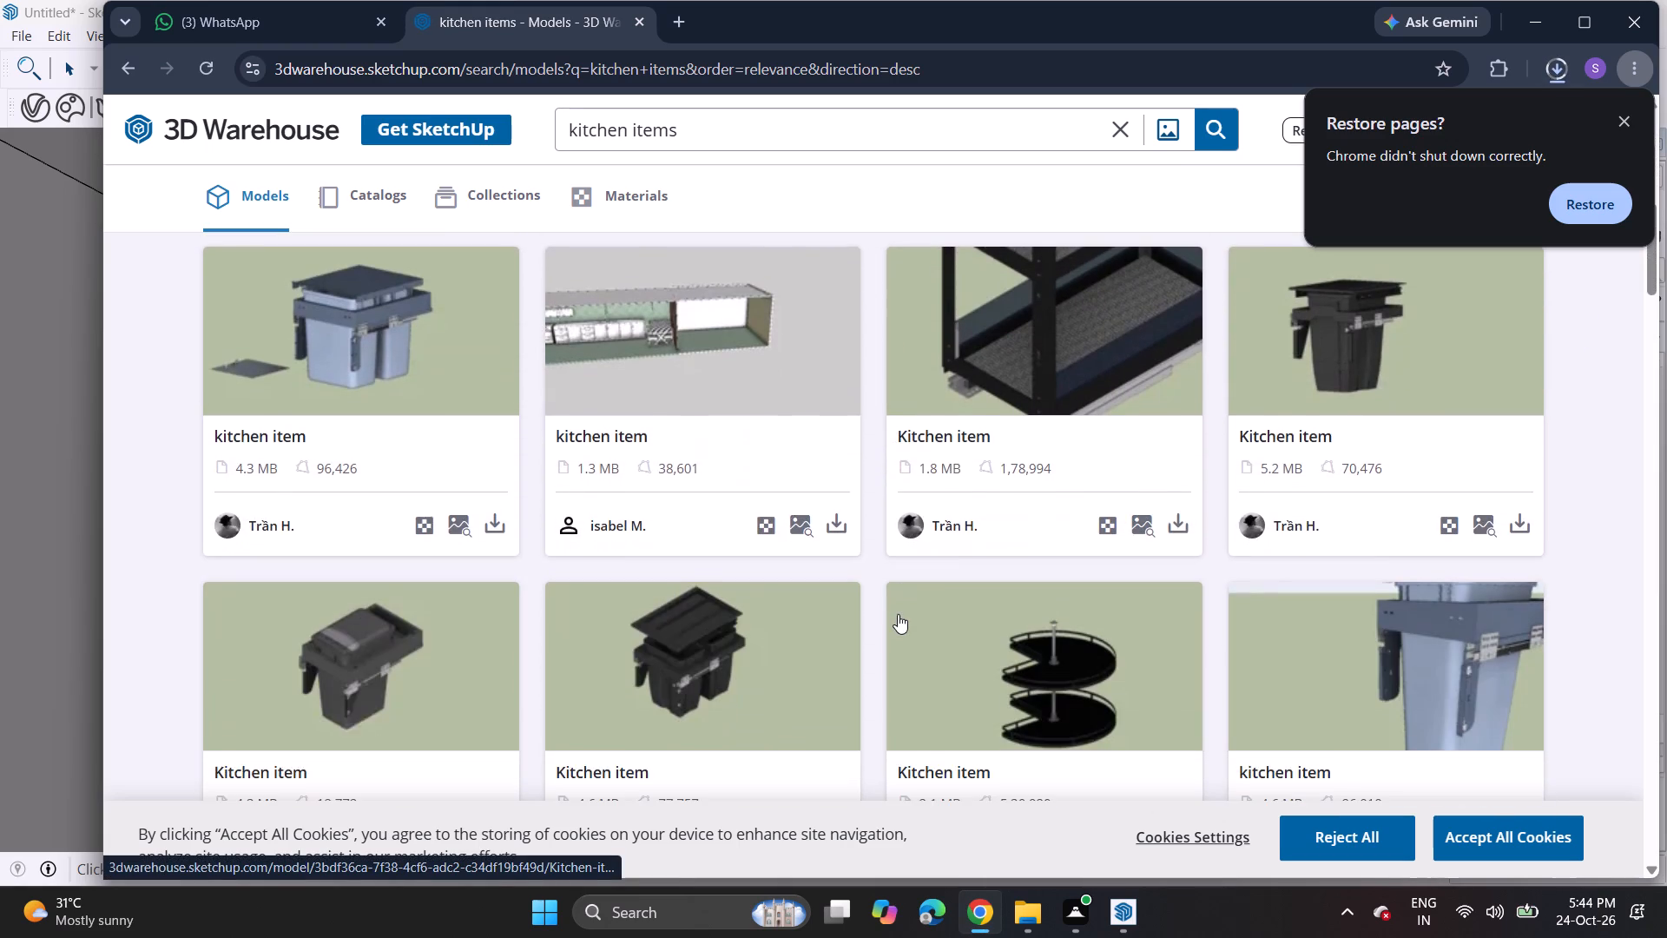
scroll(898, 614, "down", 7)
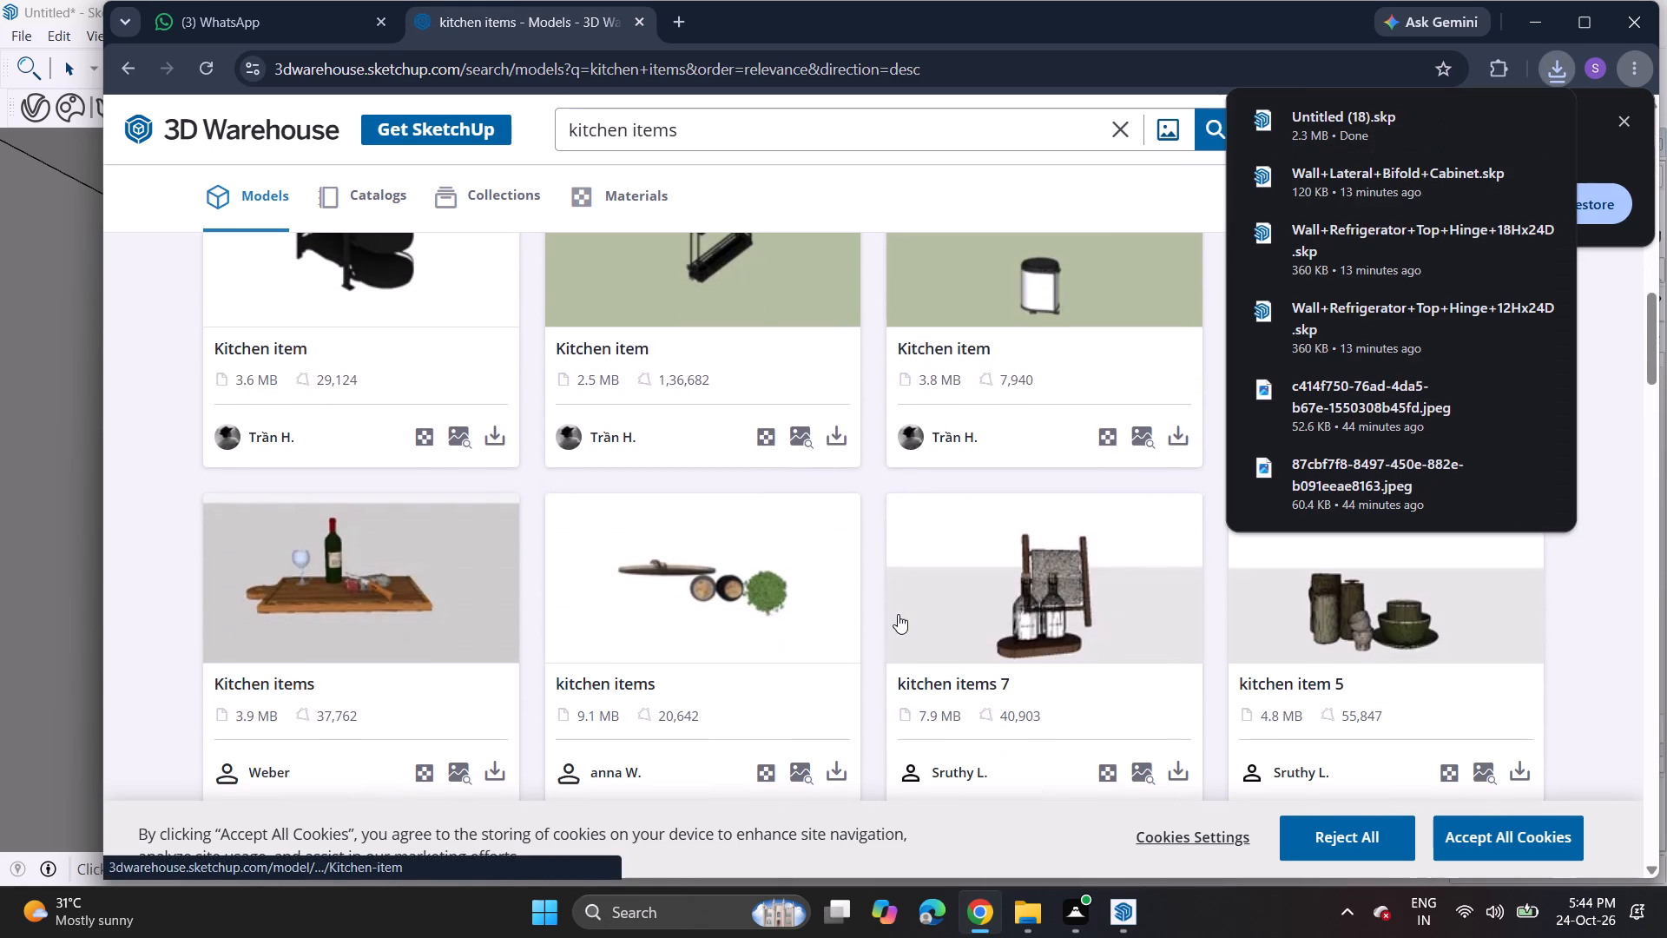
left_click(1519, 770)
left_click(1459, 583)
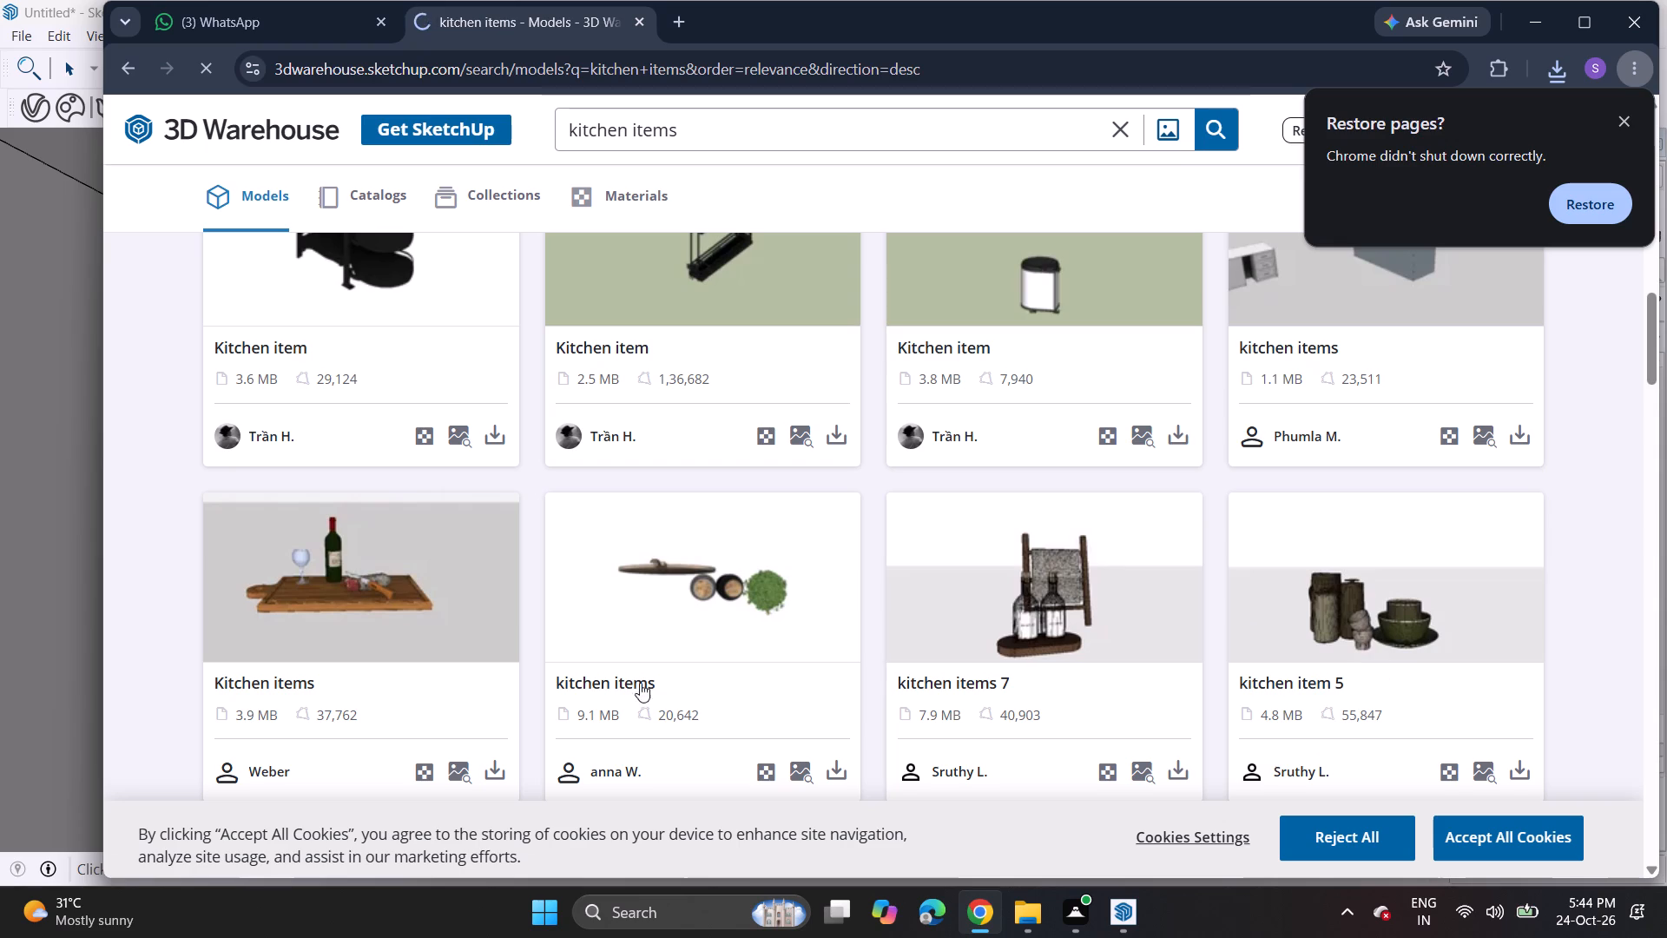
Download the Kitchen items model with a wine bottle, glass and wooden board as a SketchUp file.
left_click(498, 771)
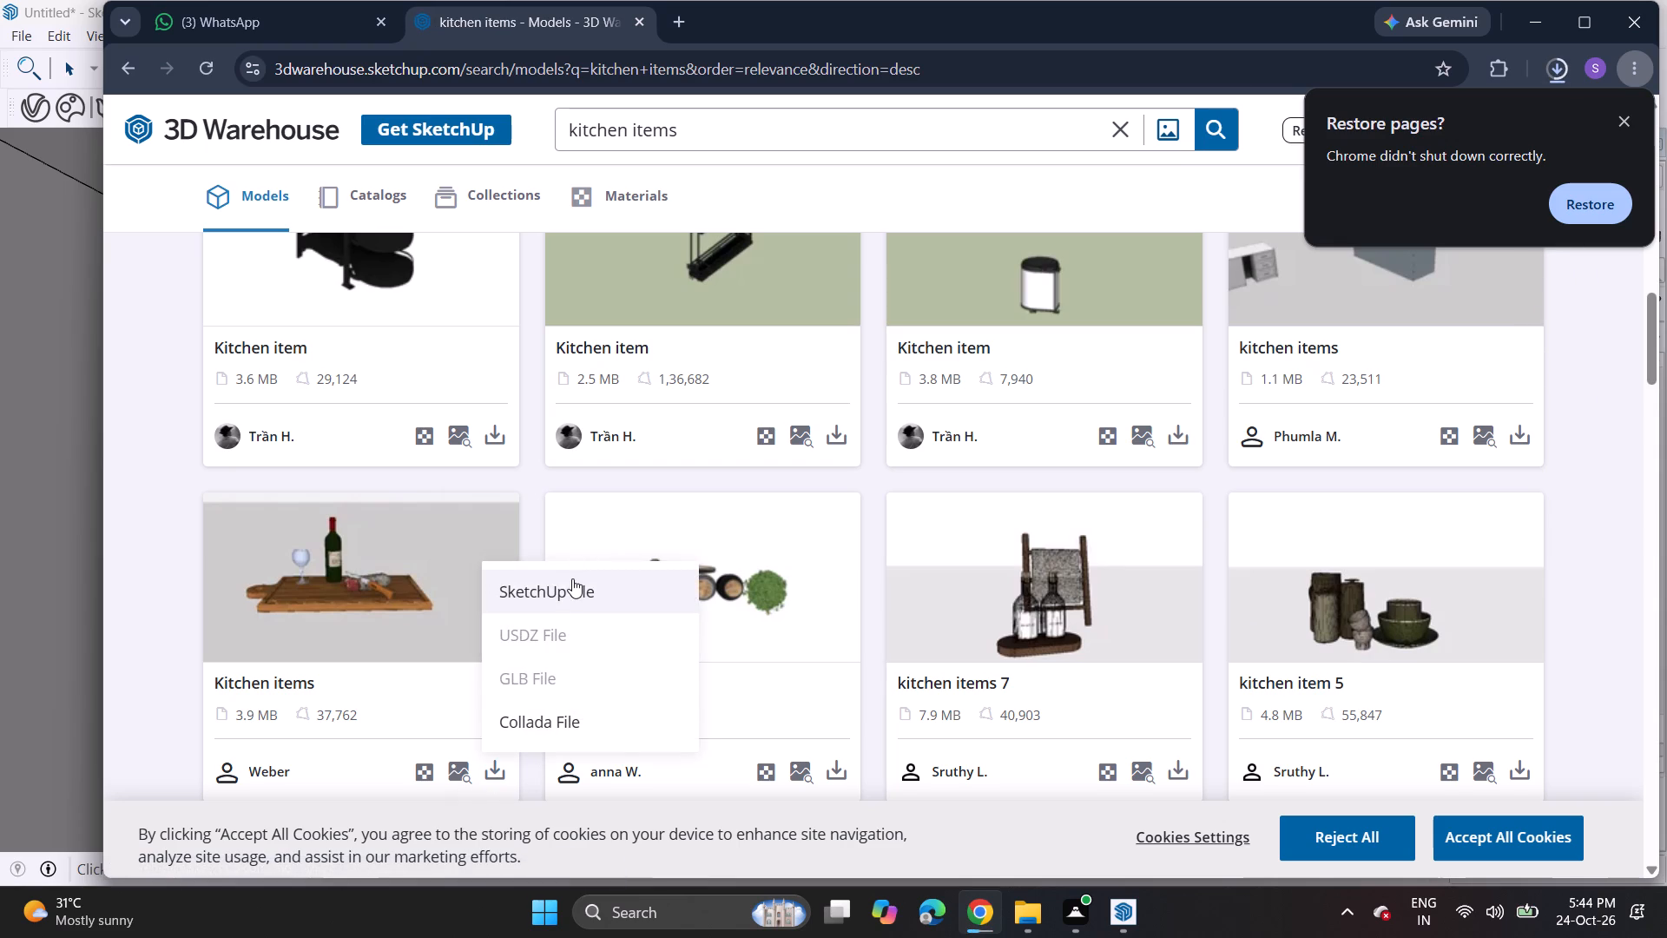
left_click(572, 578)
Download the kitchen items 2 model of stacked plates and bowls as a SketchUp file.
scroll(775, 656, "down", 3)
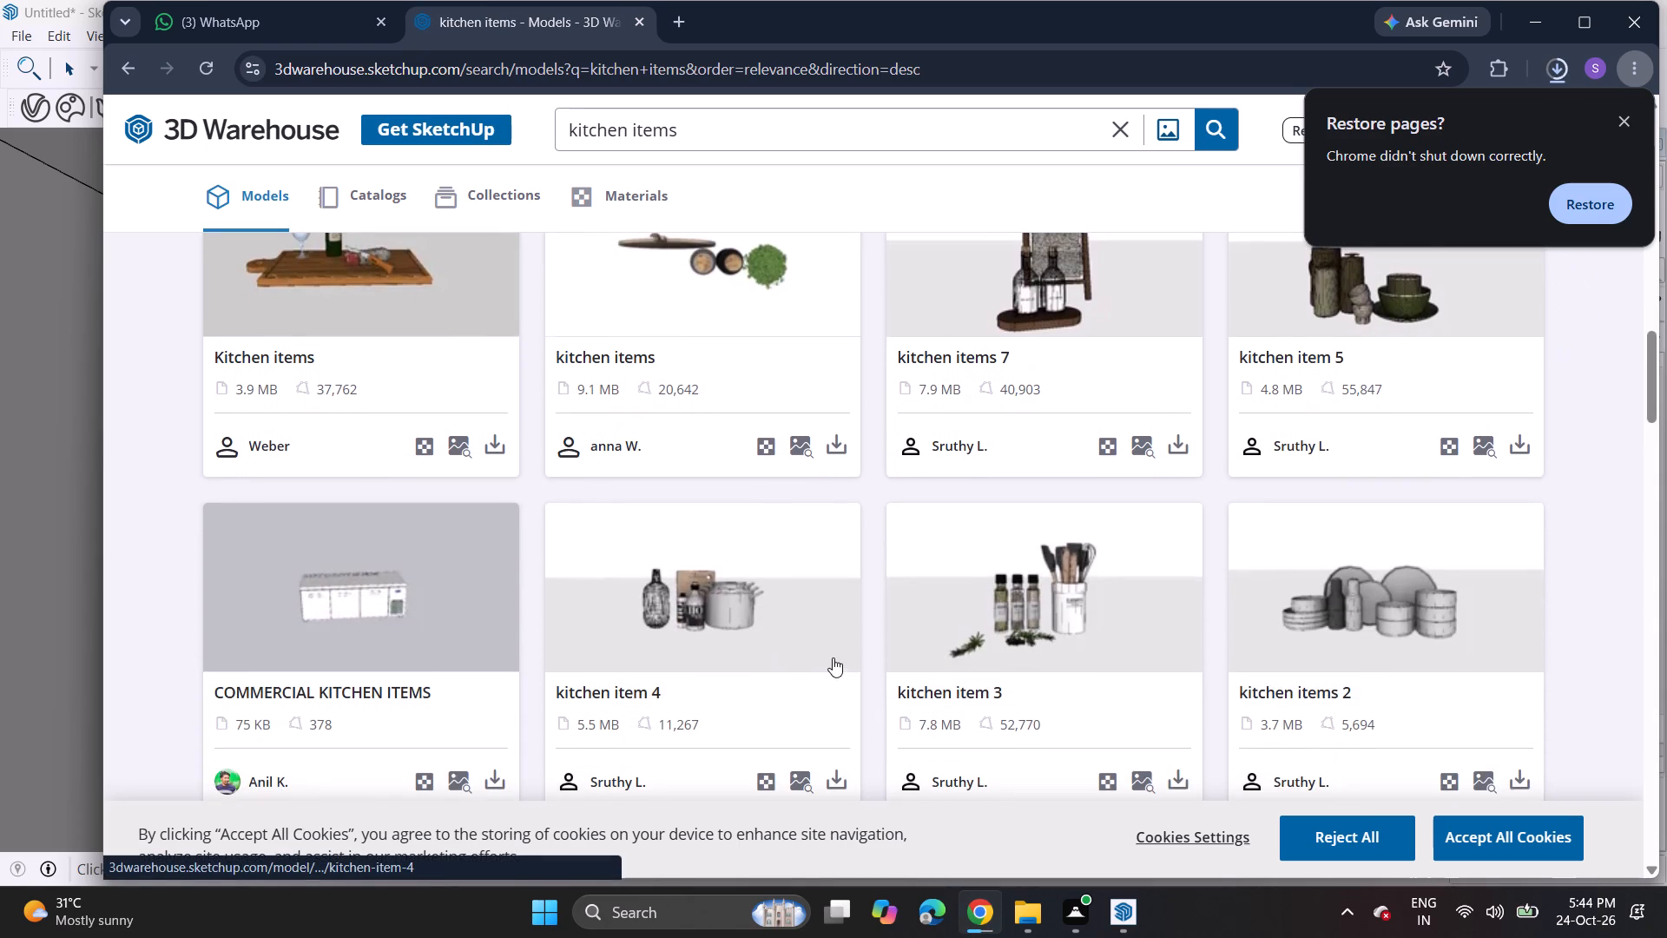
scroll(833, 657, "down", 1)
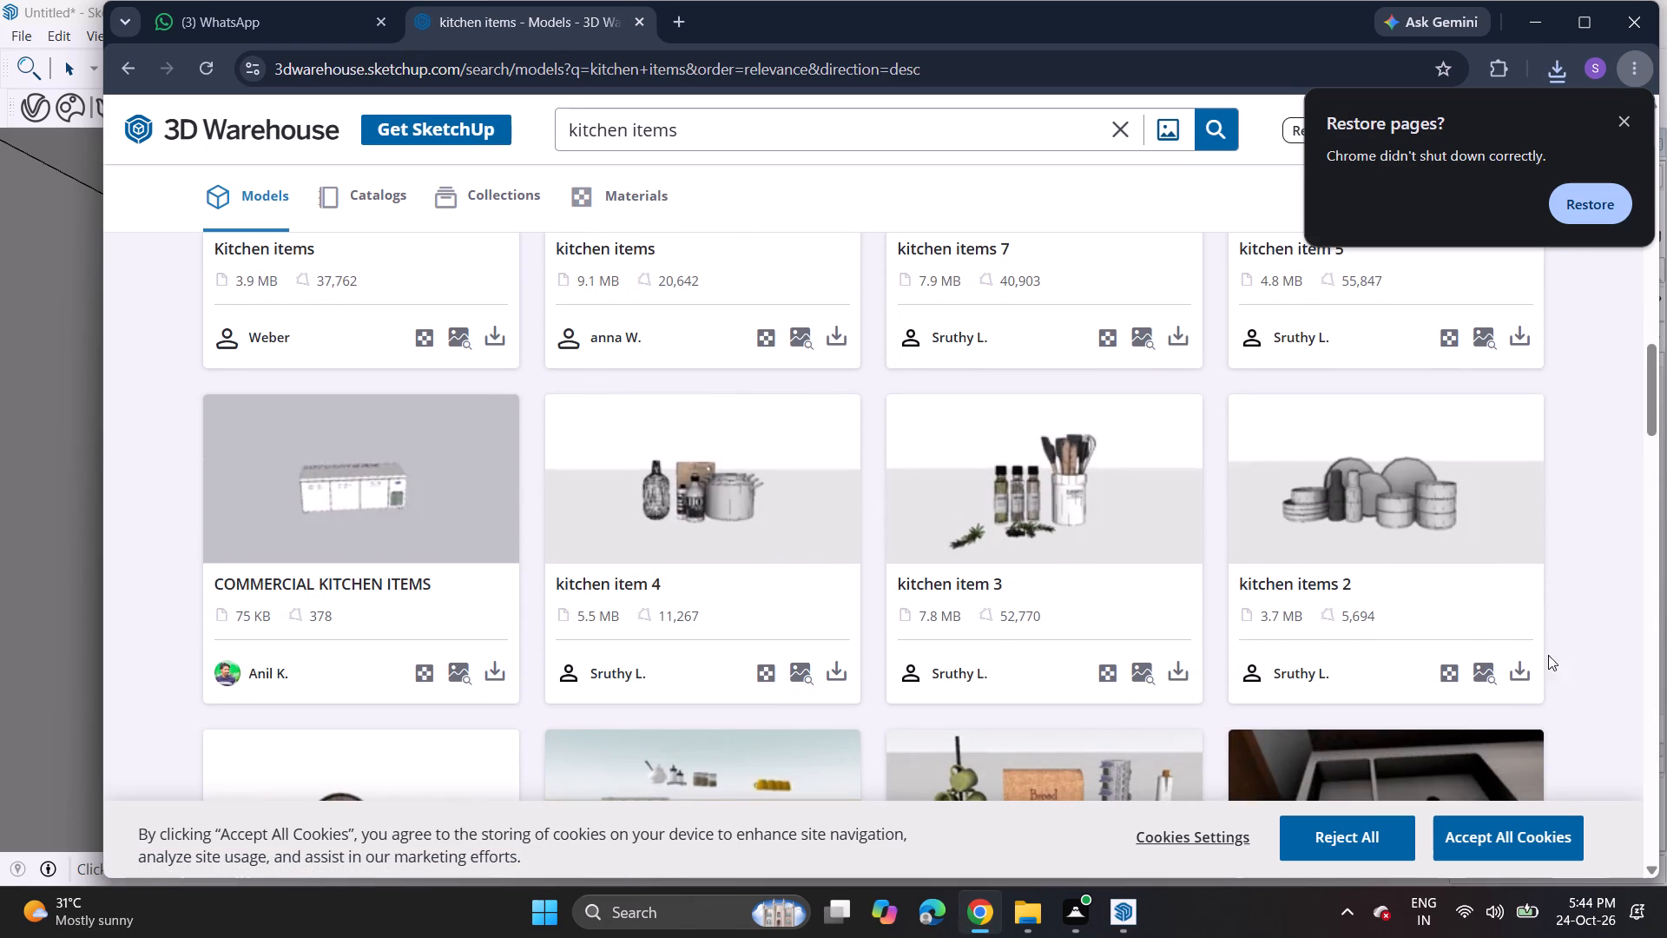
left_click(1527, 665)
left_click(1457, 505)
Download the kitchen item 6 model of patterned plates and mugs as a SketchUp file.
scroll(962, 574, "down", 2)
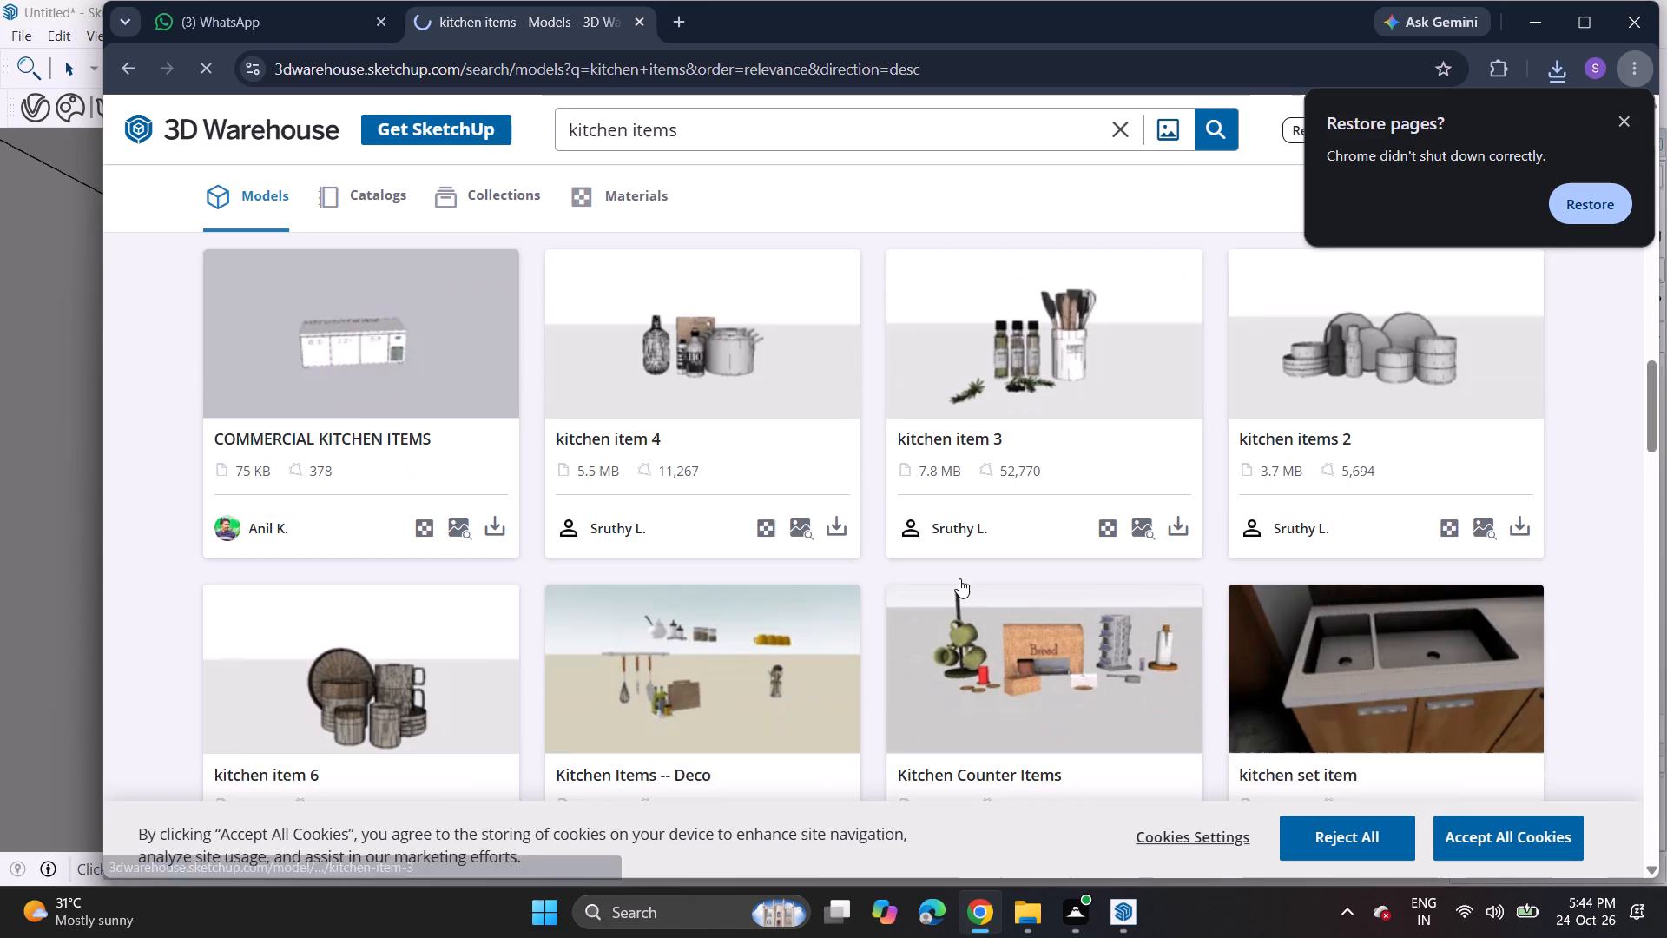
scroll(959, 578, "down", 2)
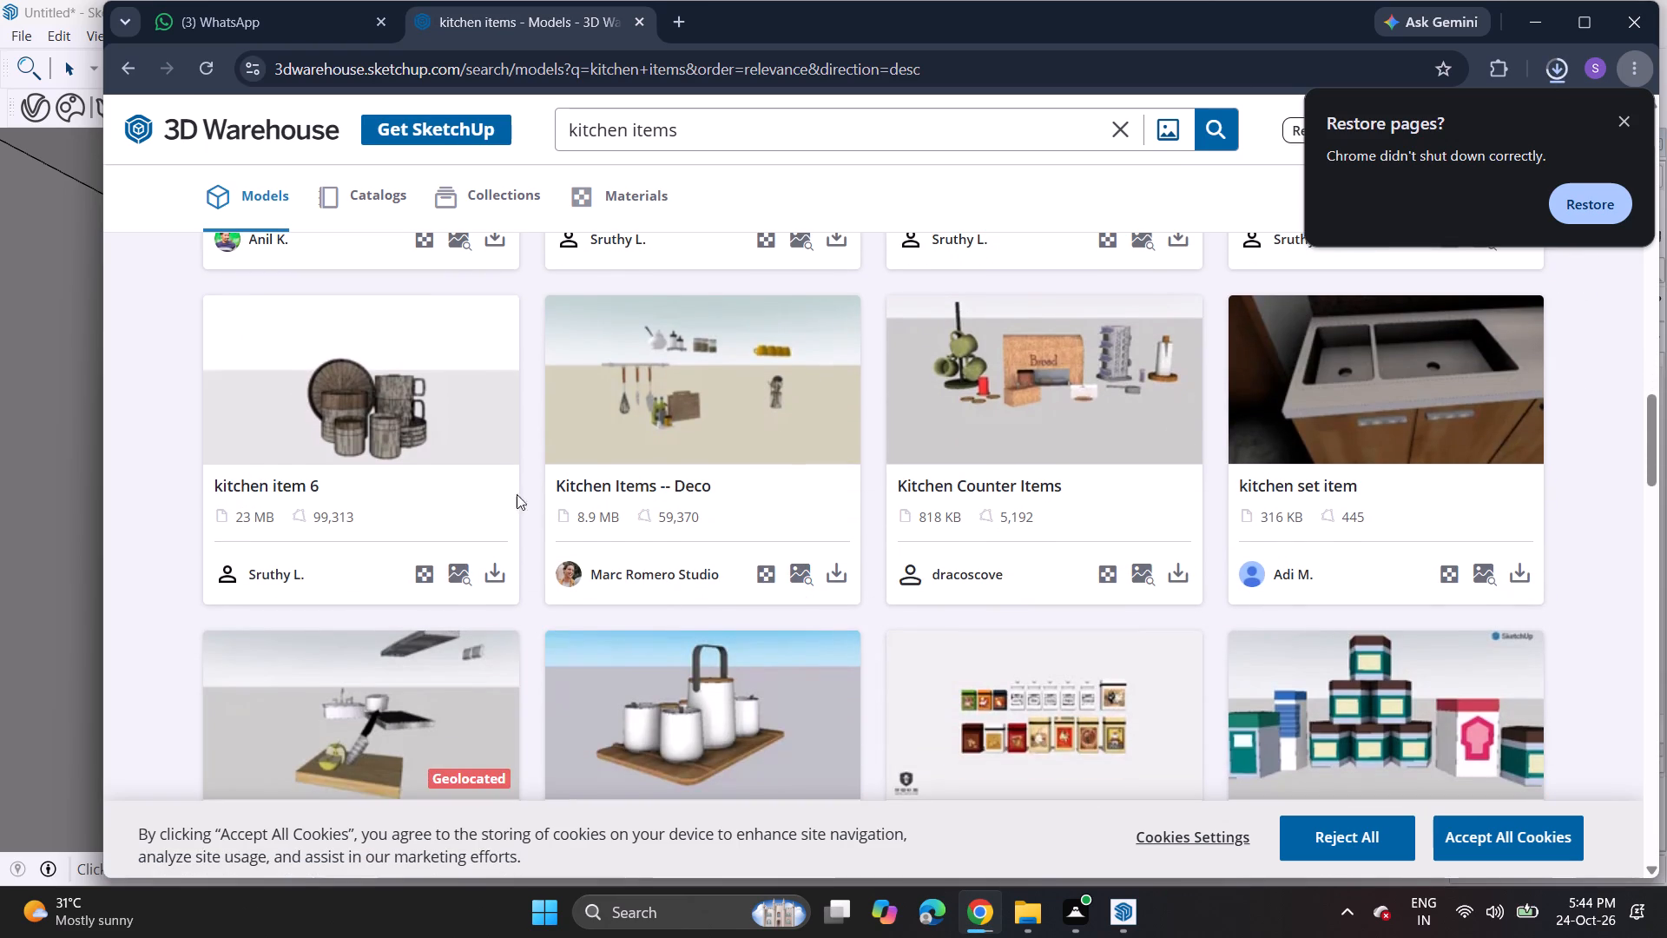
left_click(497, 562)
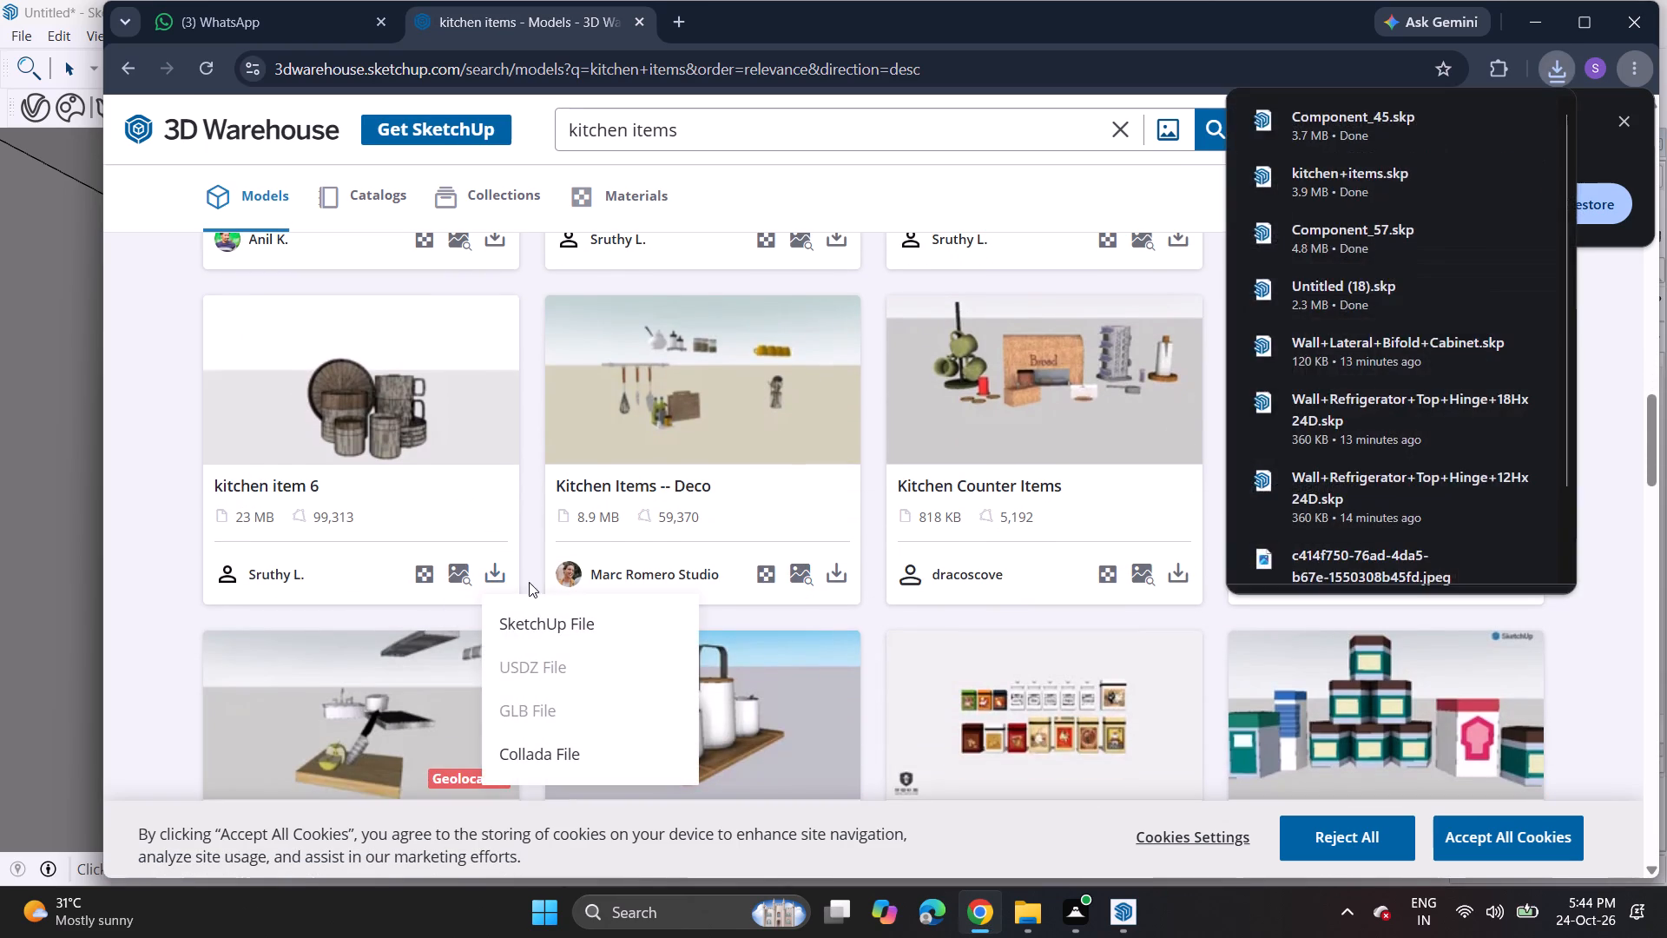
left_click(551, 611)
scroll(1082, 715, "down", 2)
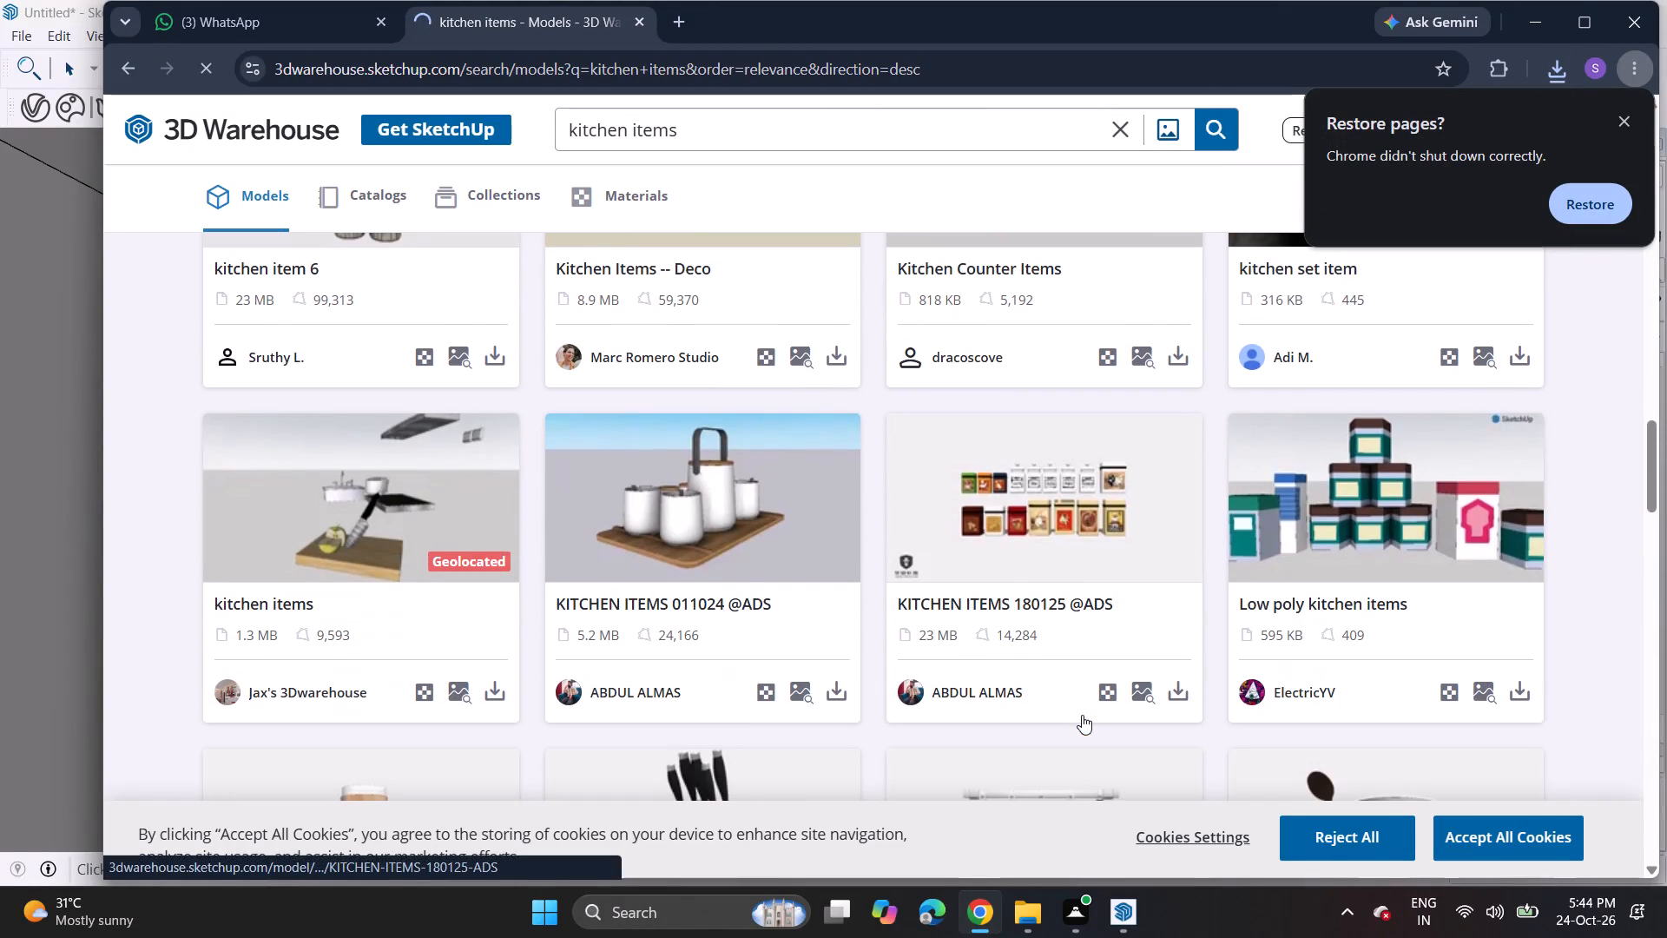
scroll(1054, 667, "down", 2)
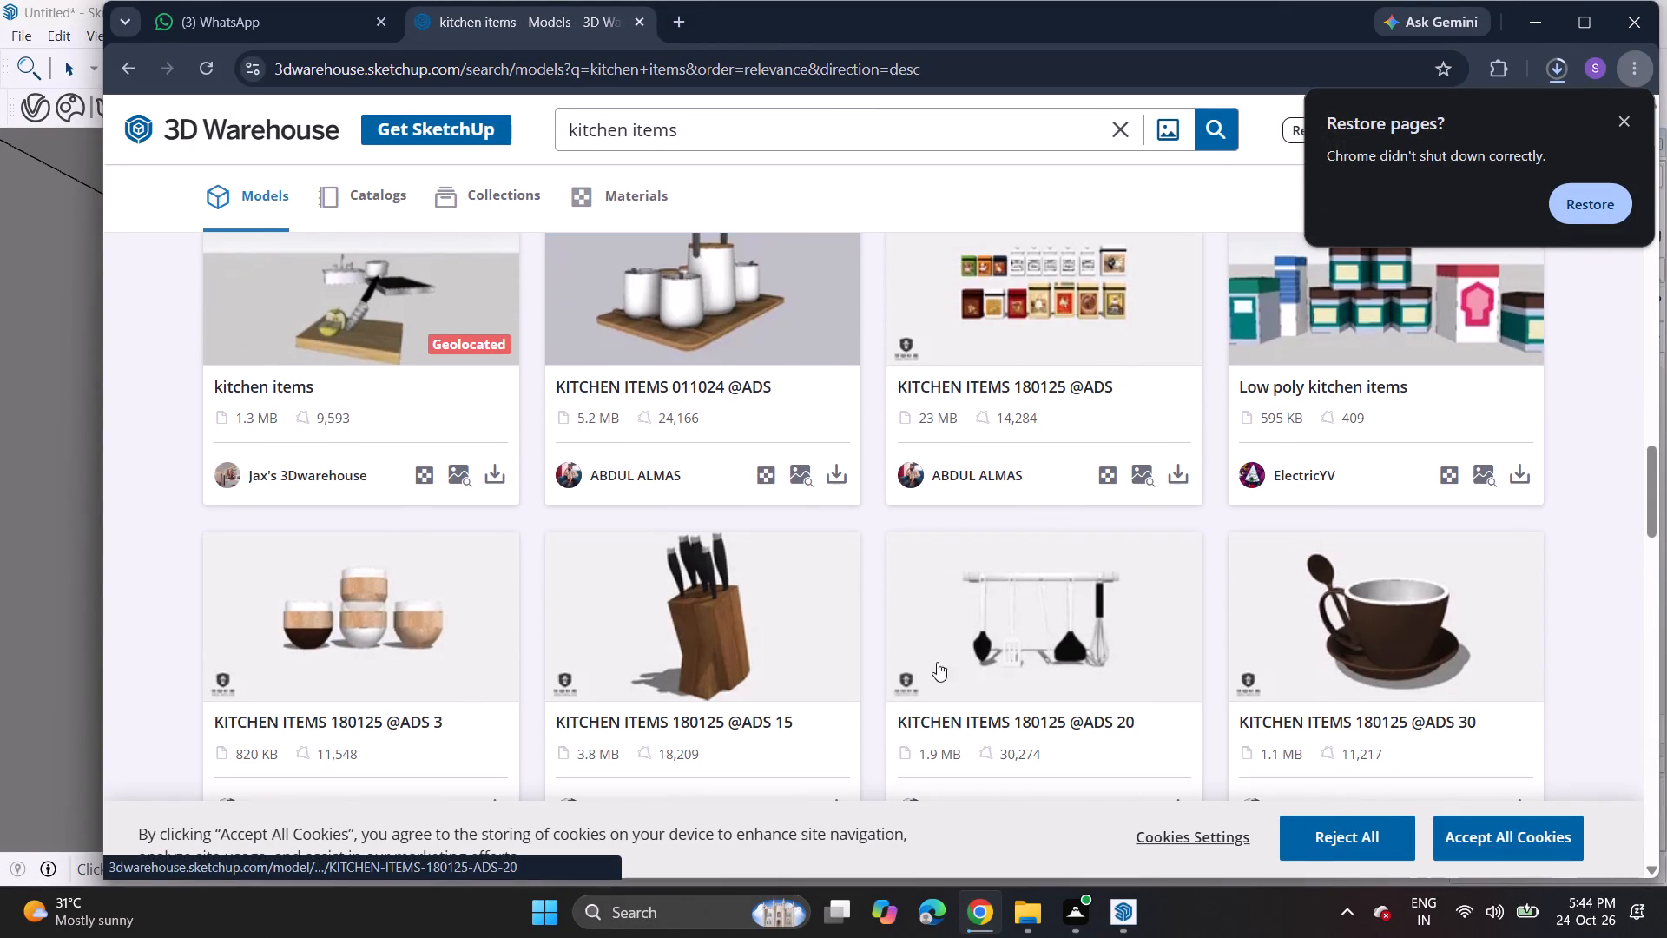
scroll(466, 730, "down", 1)
left_click(494, 693)
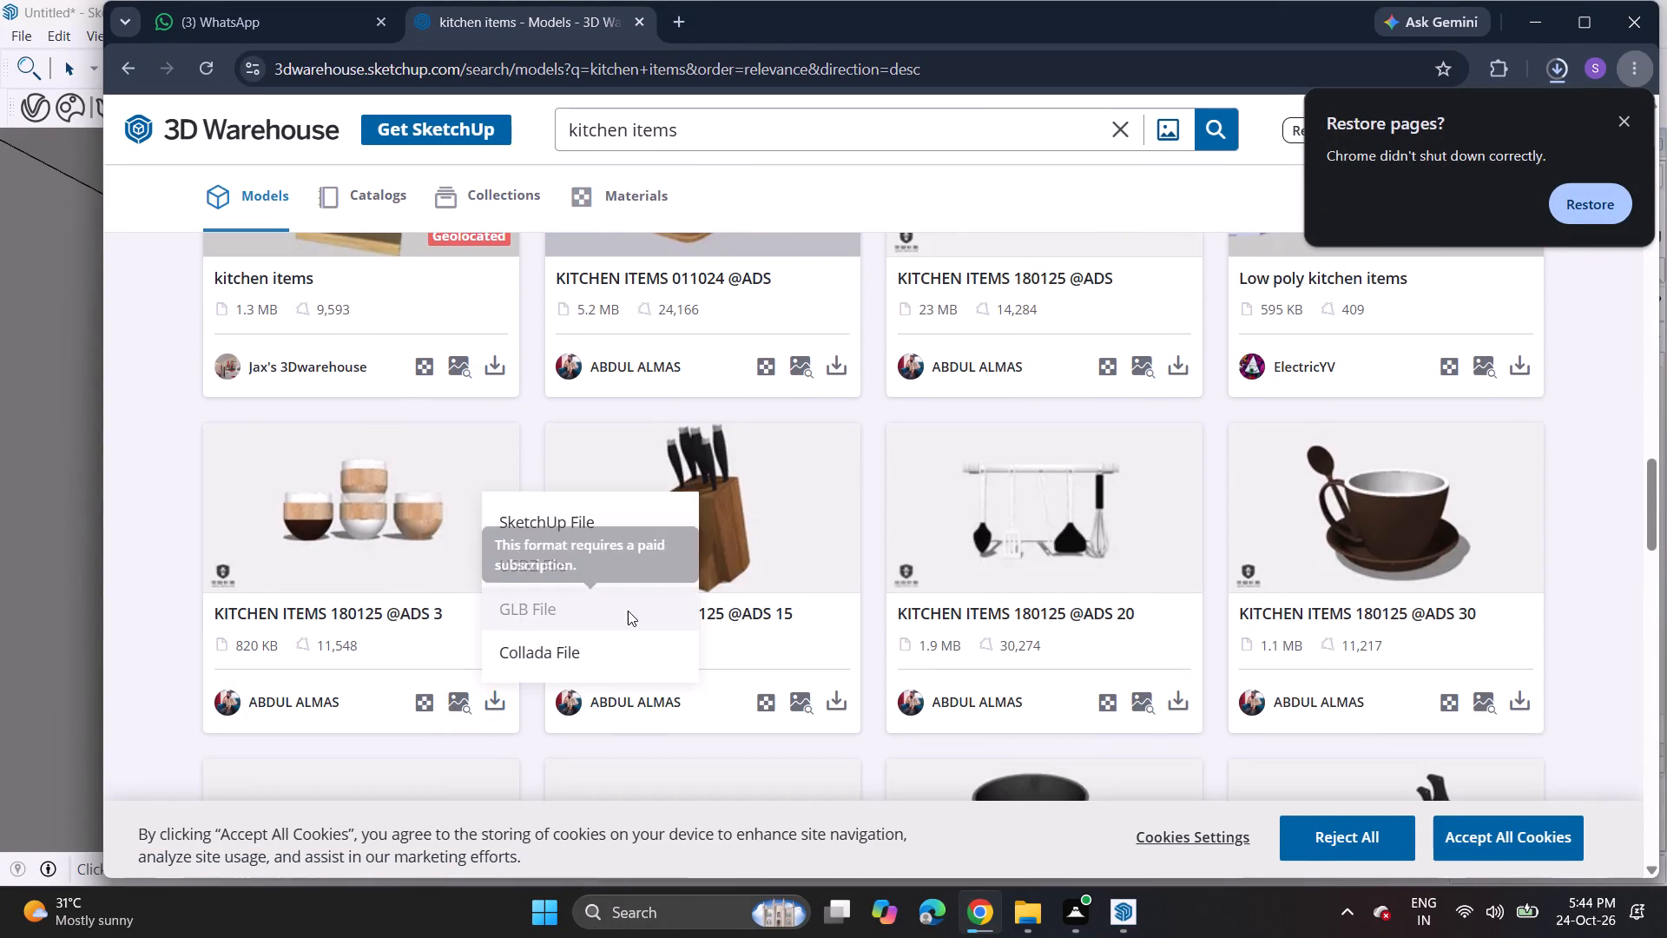
left_click(648, 525)
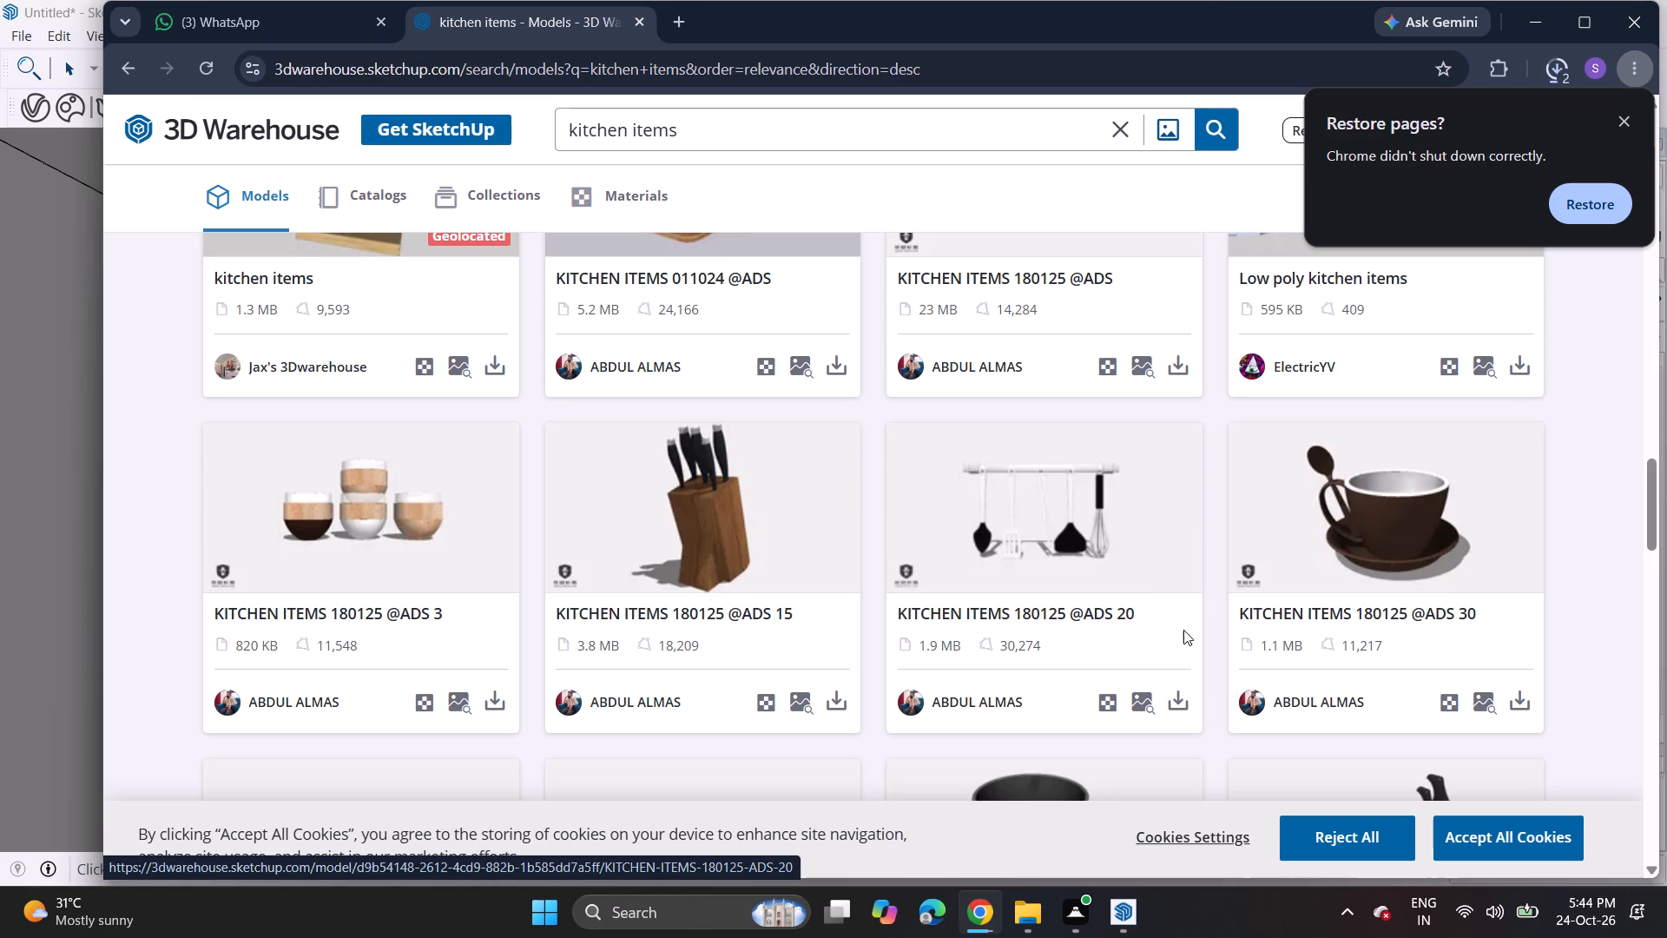
left_click(1184, 706)
left_click(1225, 525)
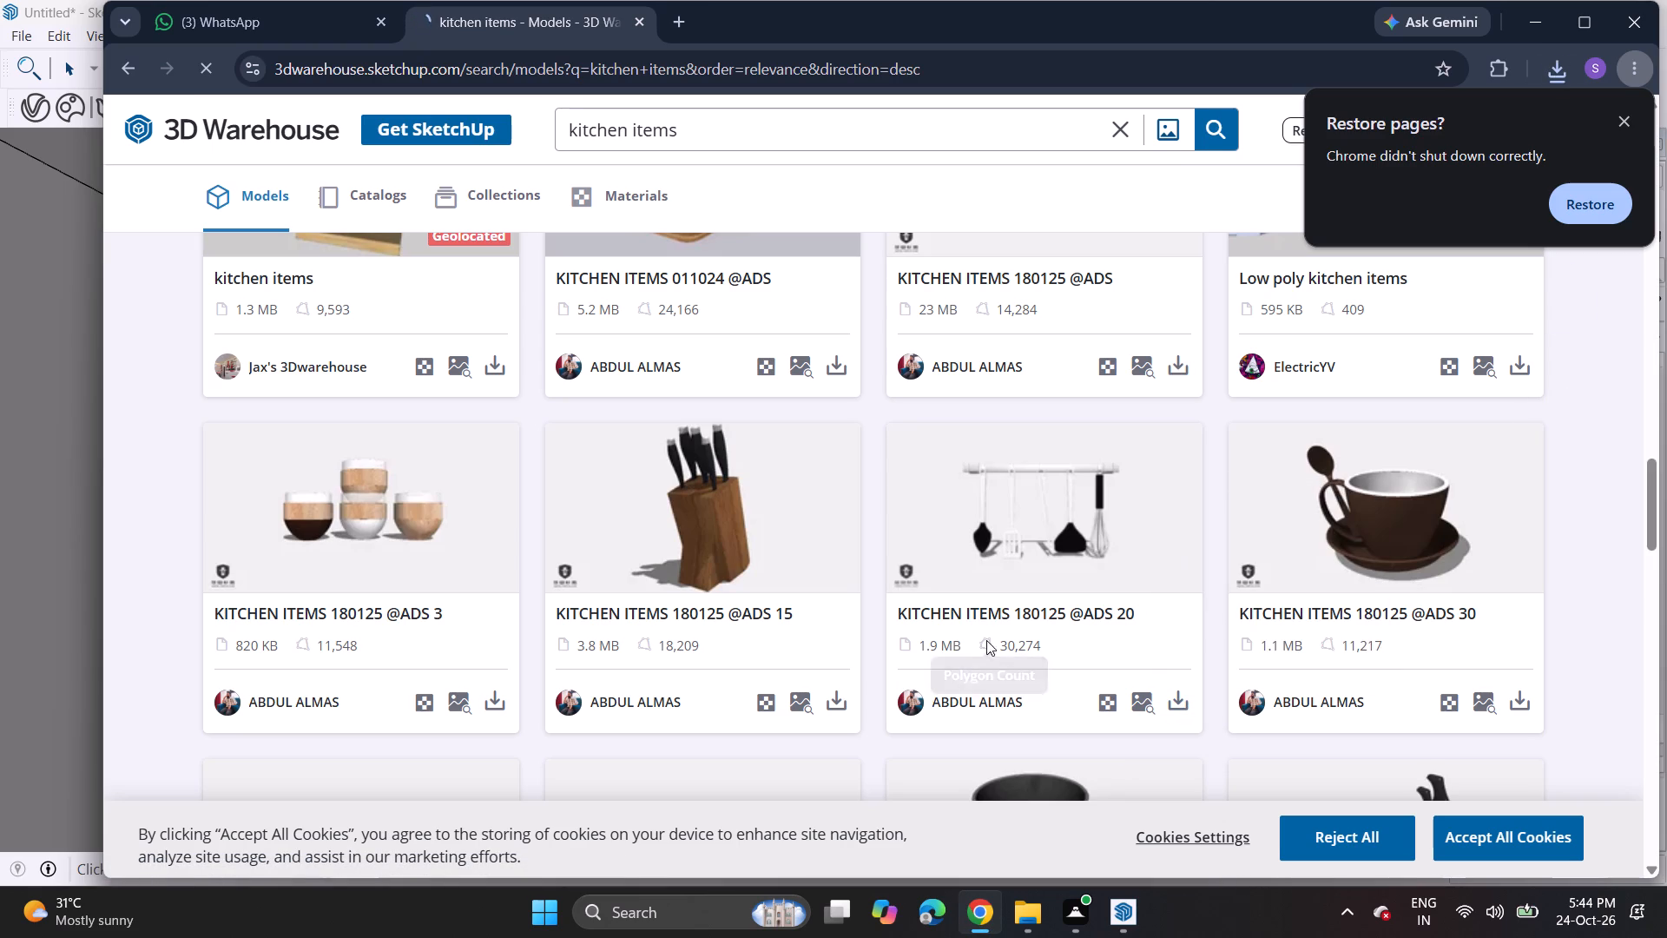
scroll(986, 640, "down", 2)
left_click(833, 486)
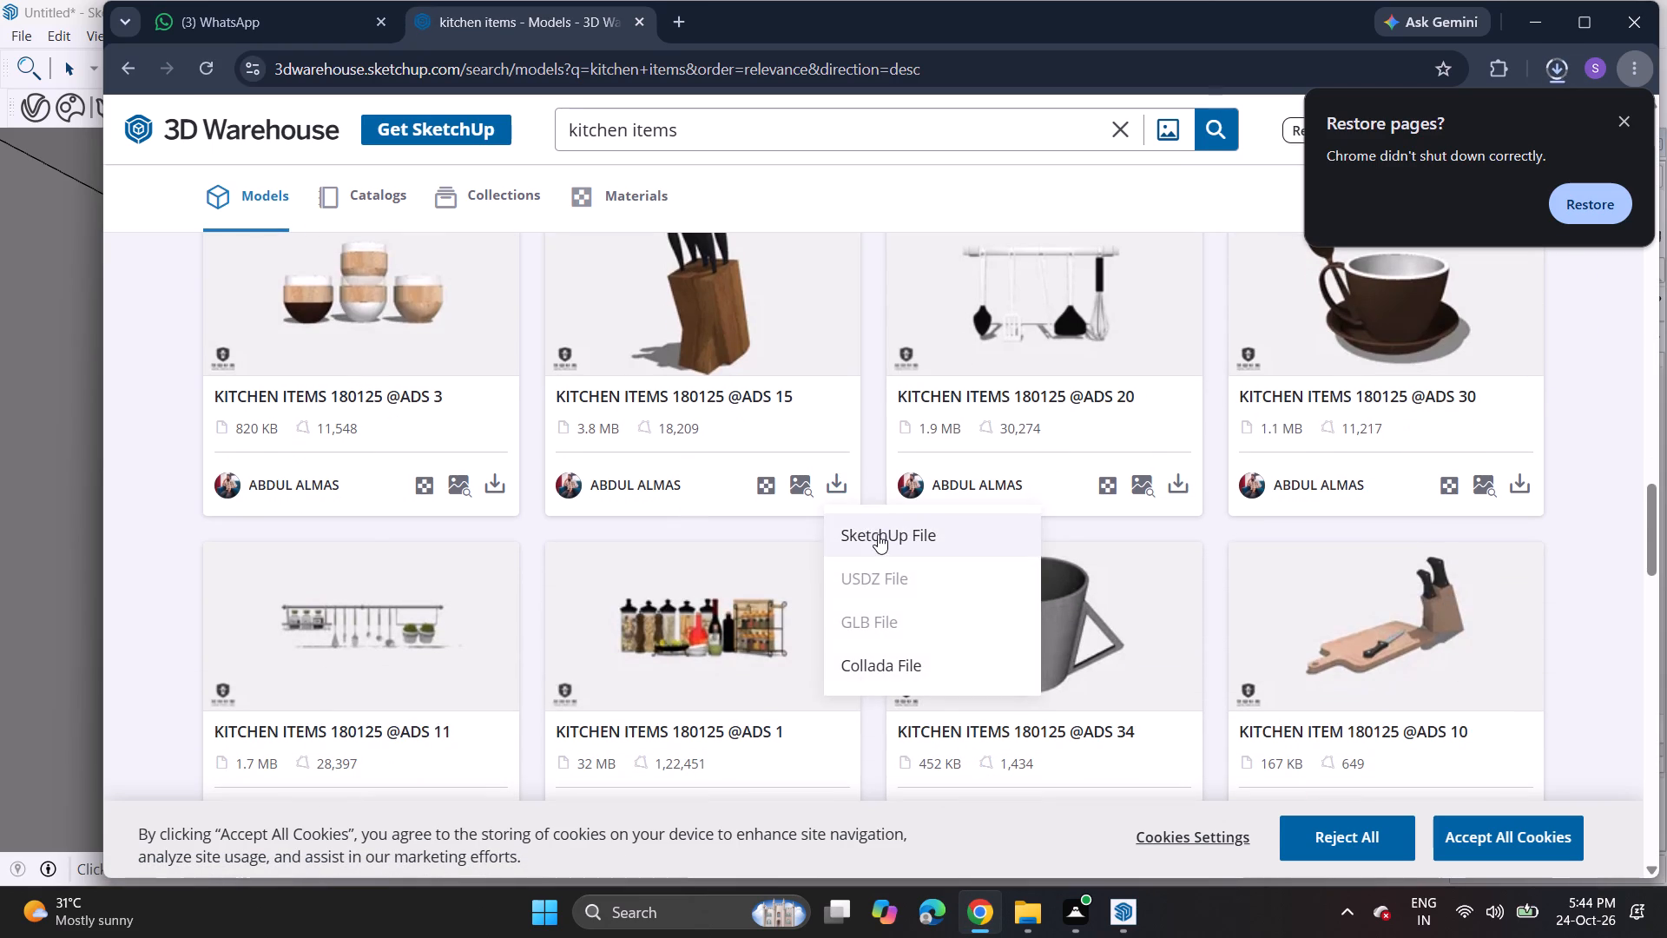
left_click(878, 534)
scroll(828, 769, "down", 2)
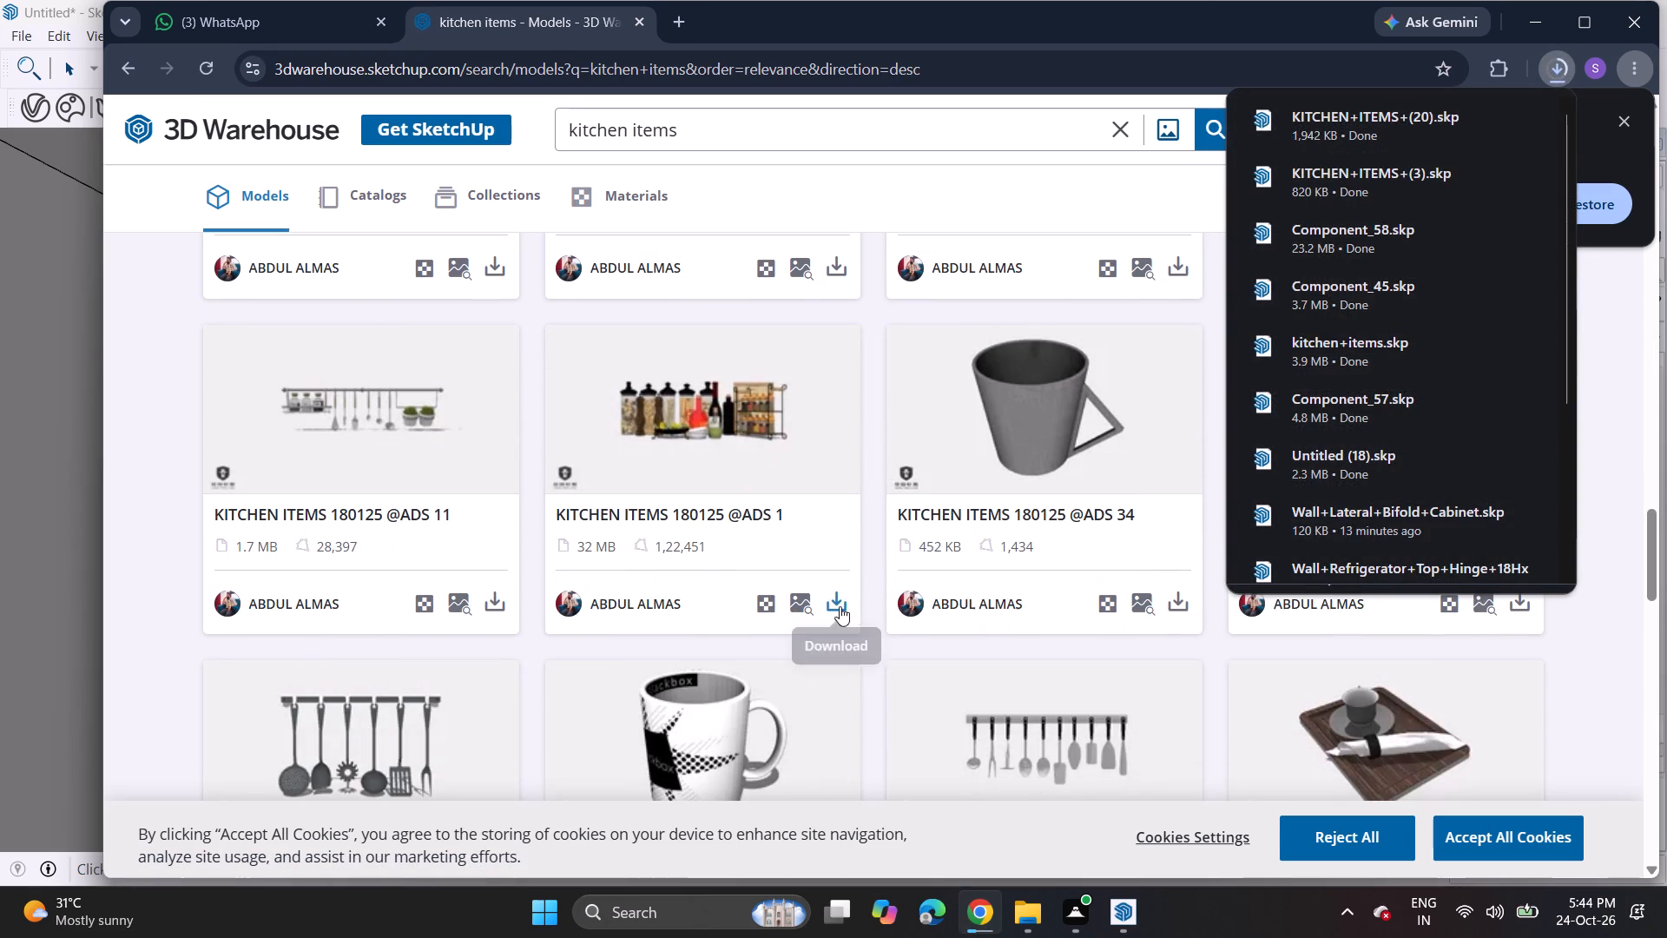
left_click(830, 589)
left_click(879, 656)
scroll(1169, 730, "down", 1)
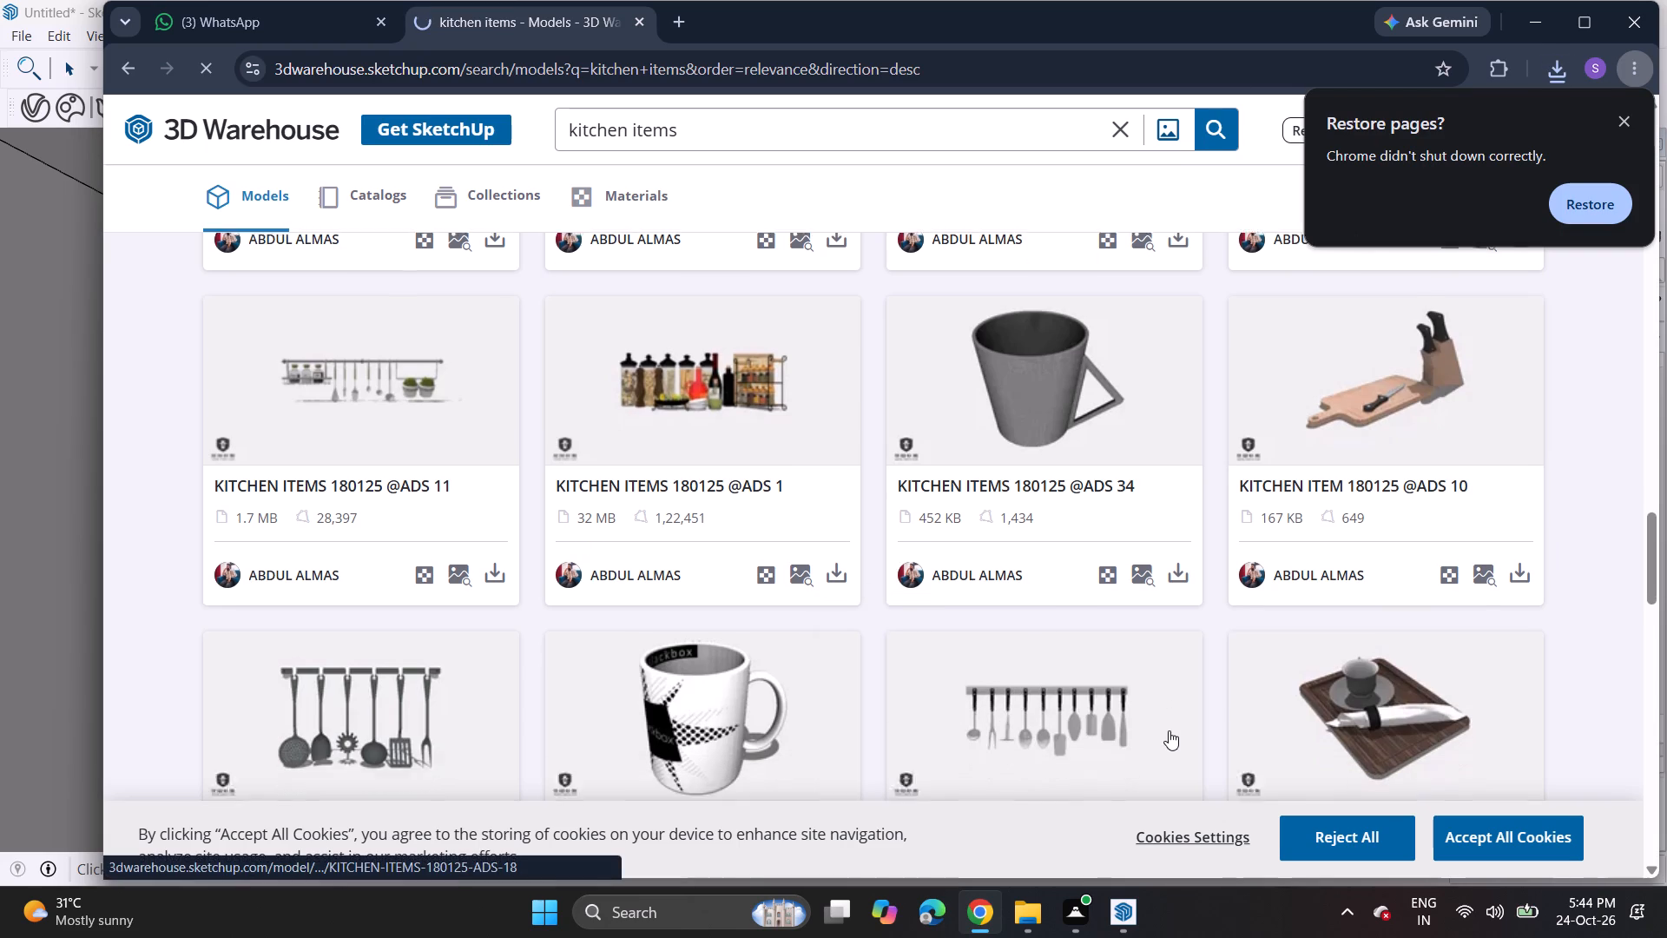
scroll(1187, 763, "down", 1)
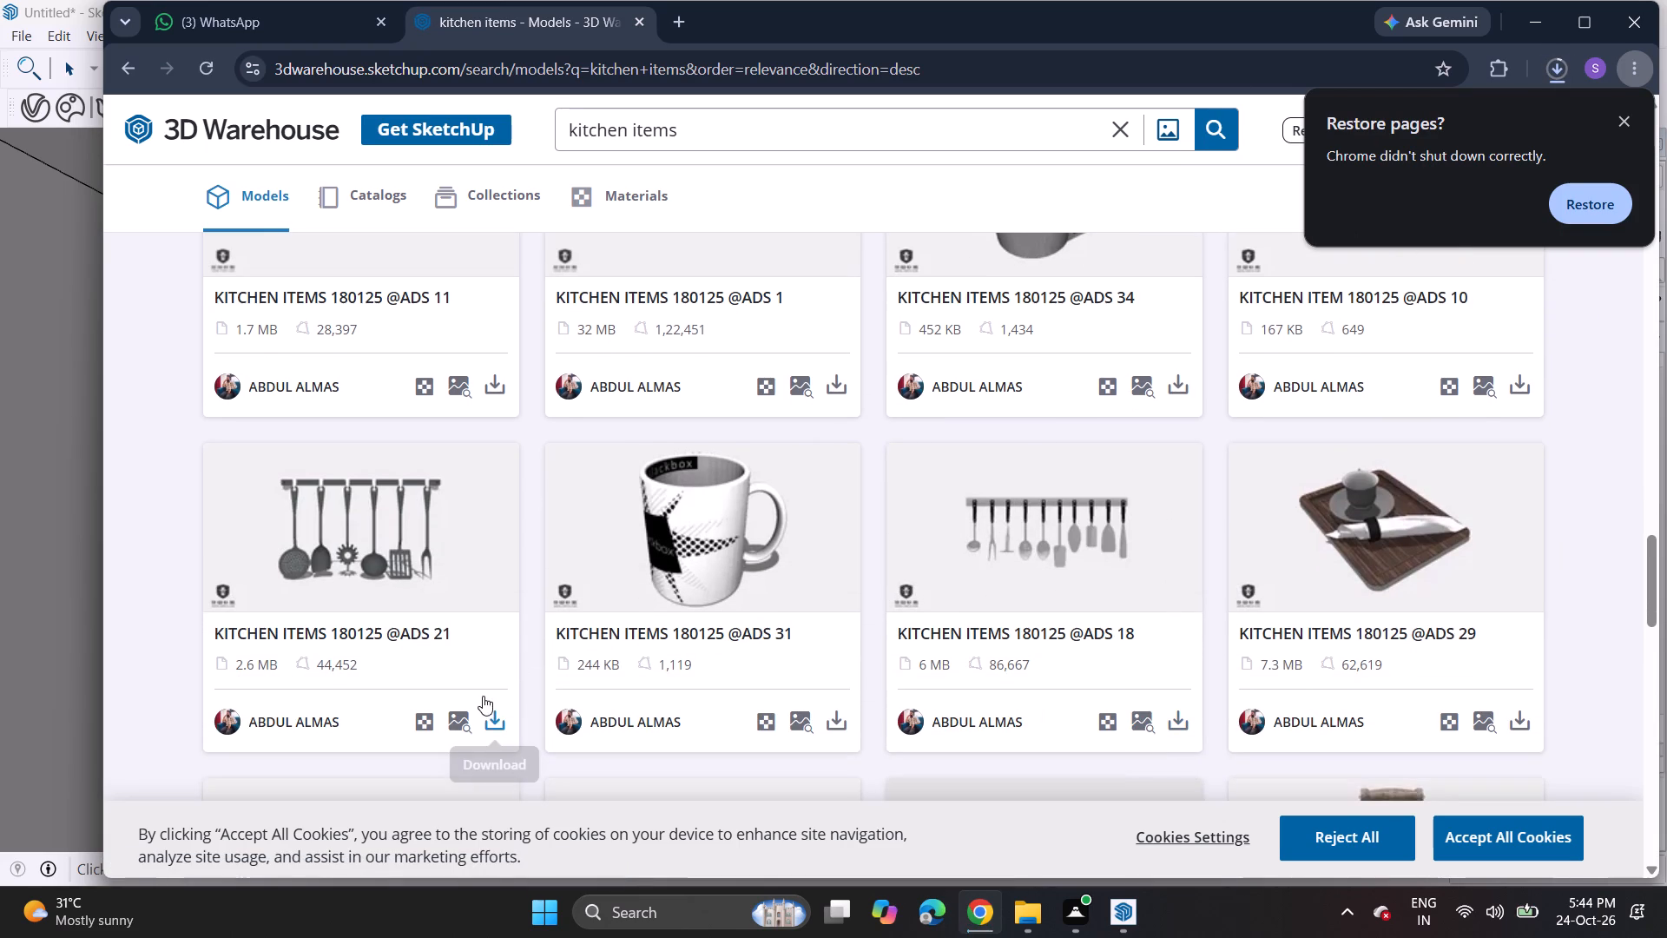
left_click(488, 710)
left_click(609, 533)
scroll(827, 572, "down", 3)
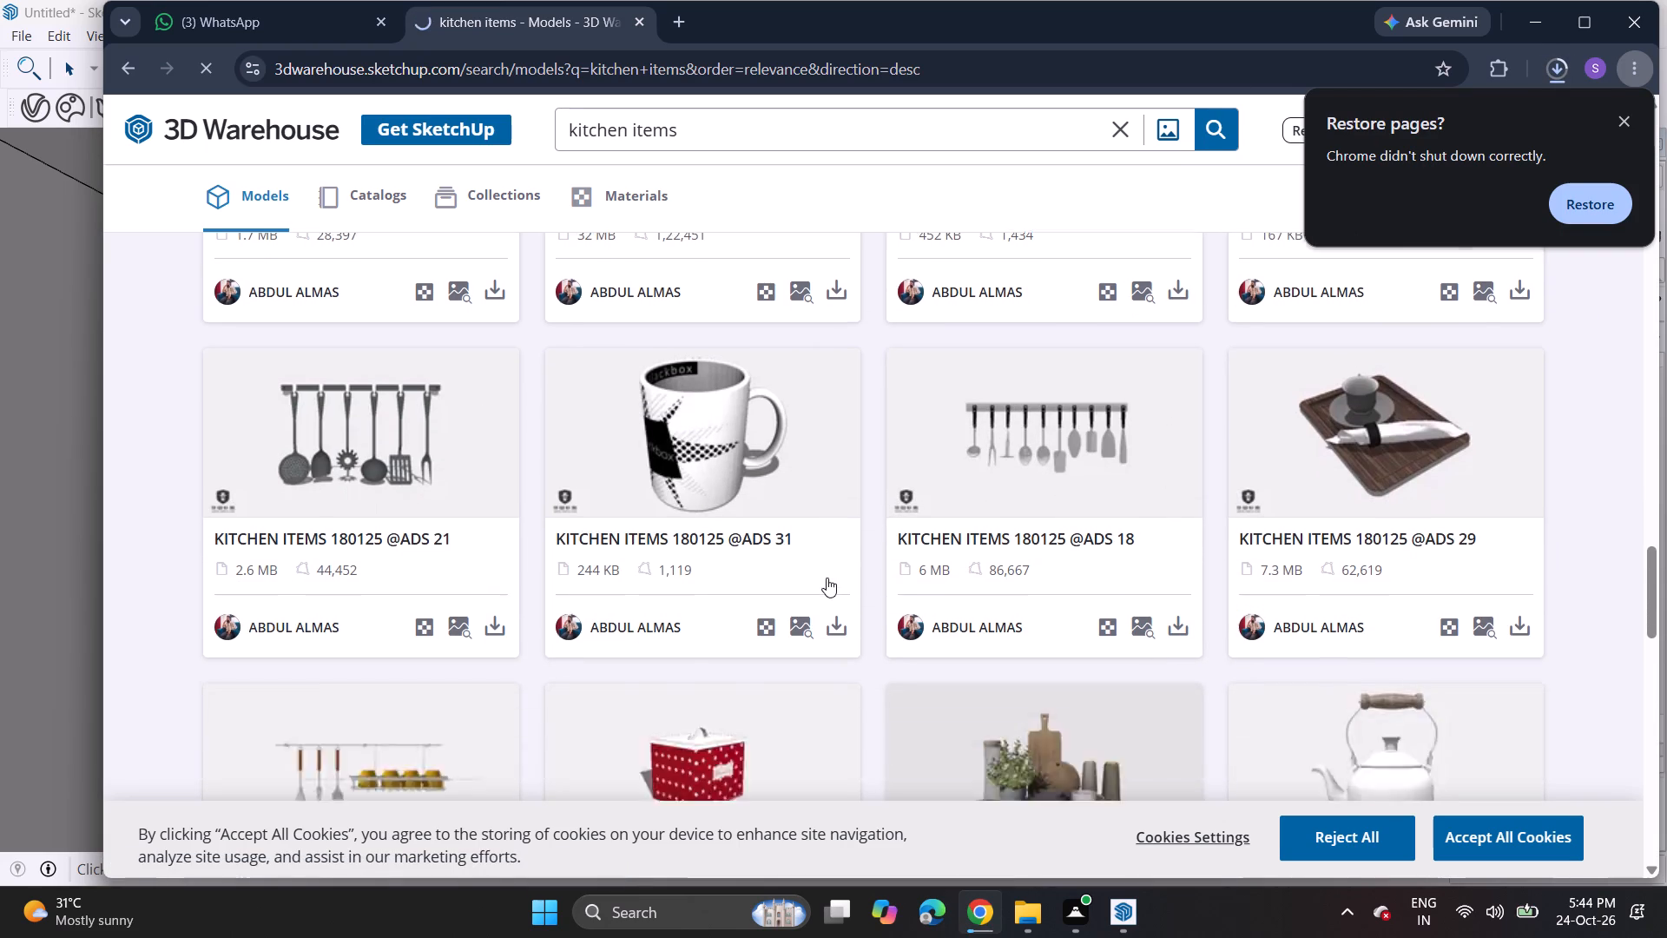
left_click(1182, 732)
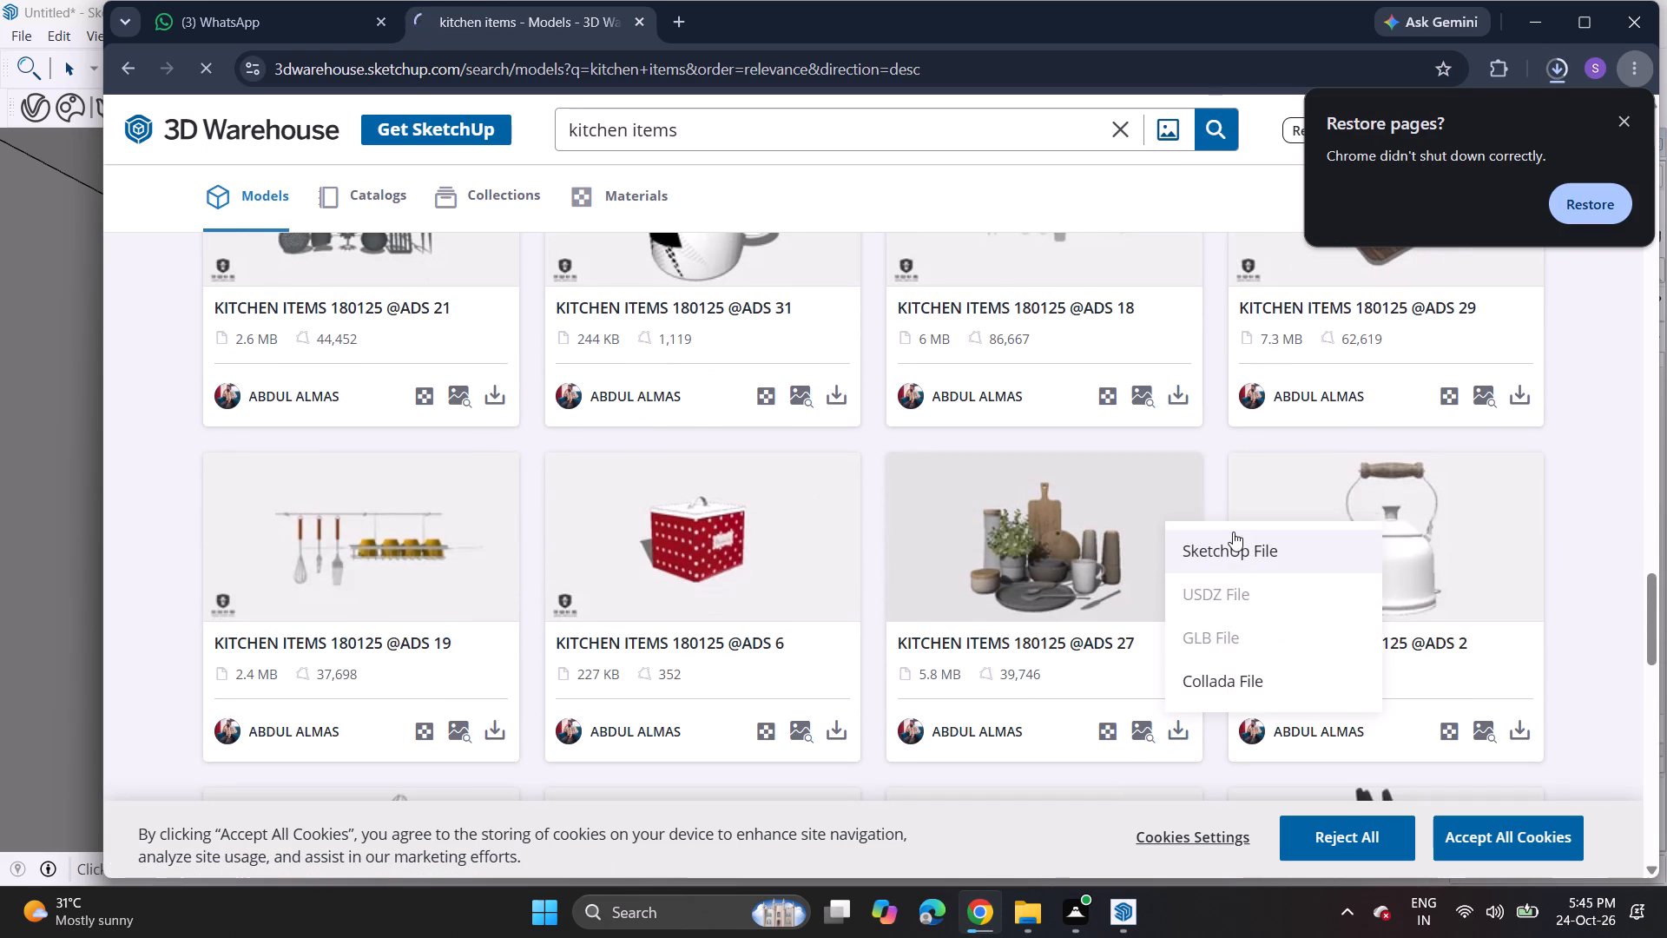
double_click(1229, 557)
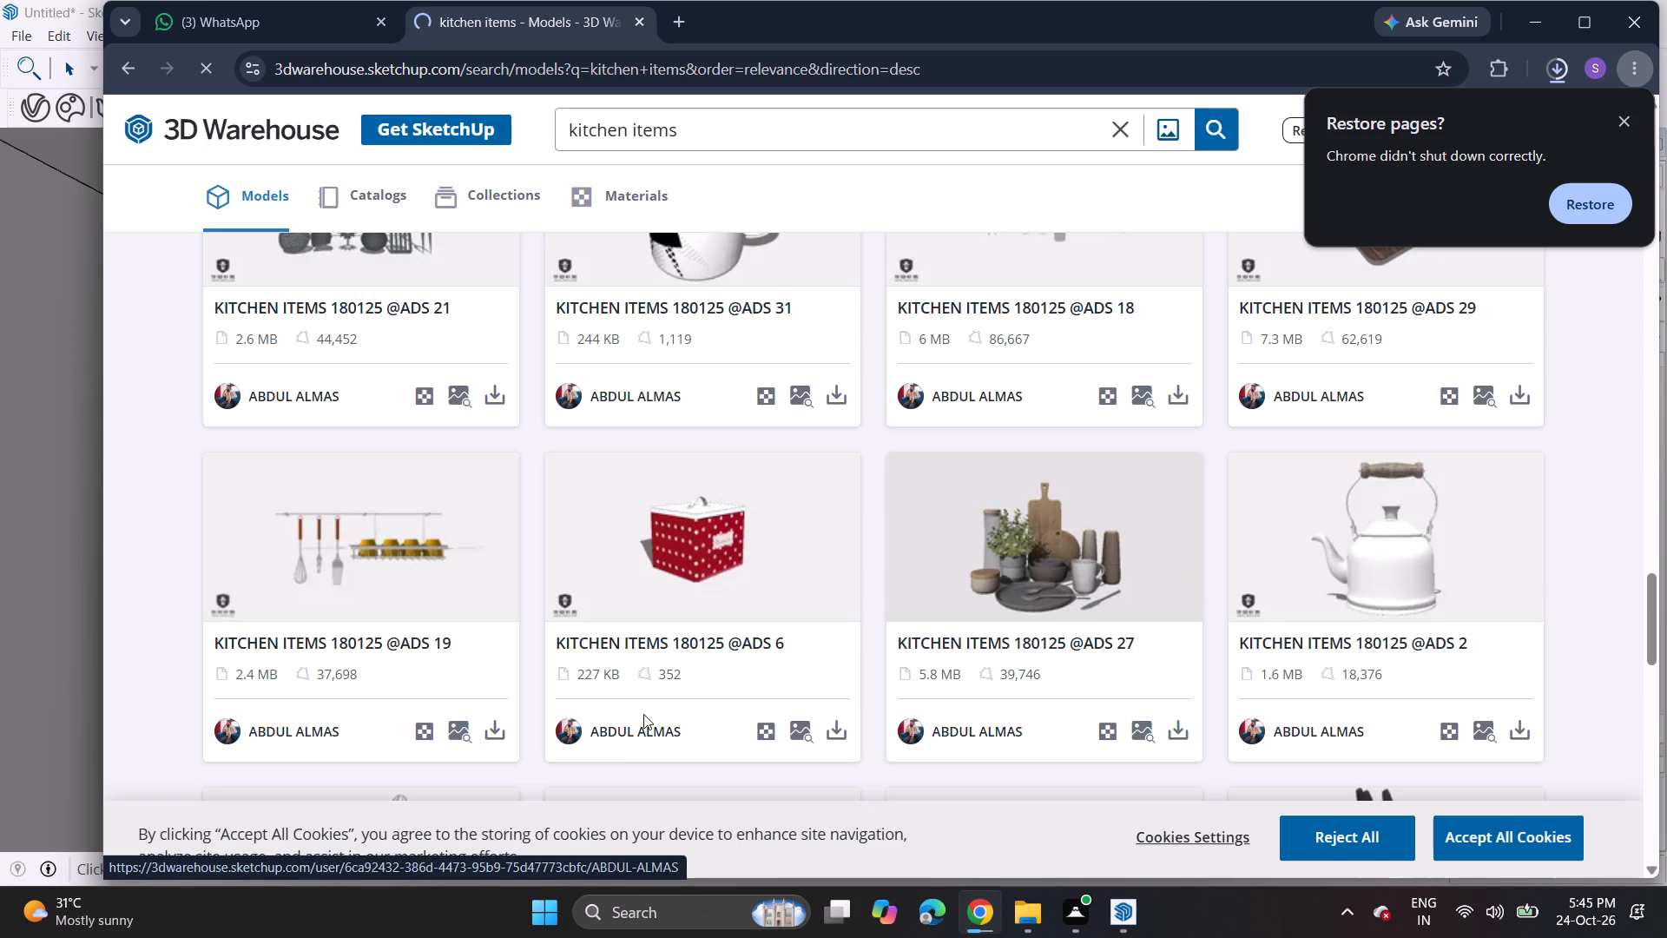
Look through the remaining kitchen items results for suitable models and load more results.
scroll(860, 663, "down", 2)
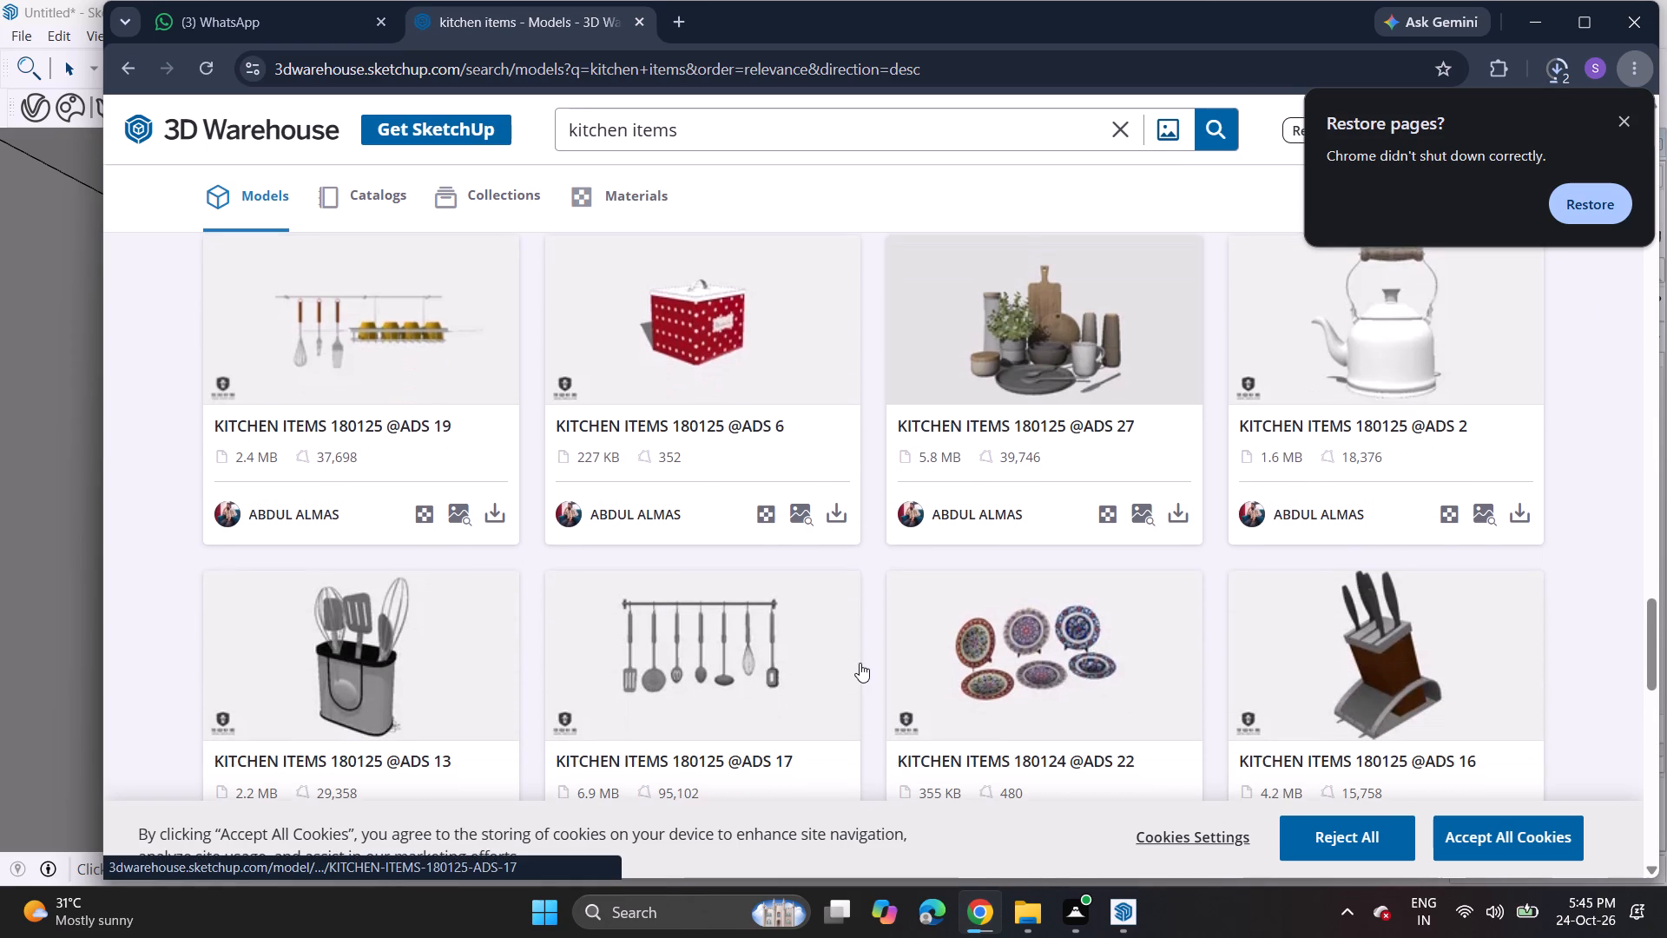
scroll(860, 663, "down", 4)
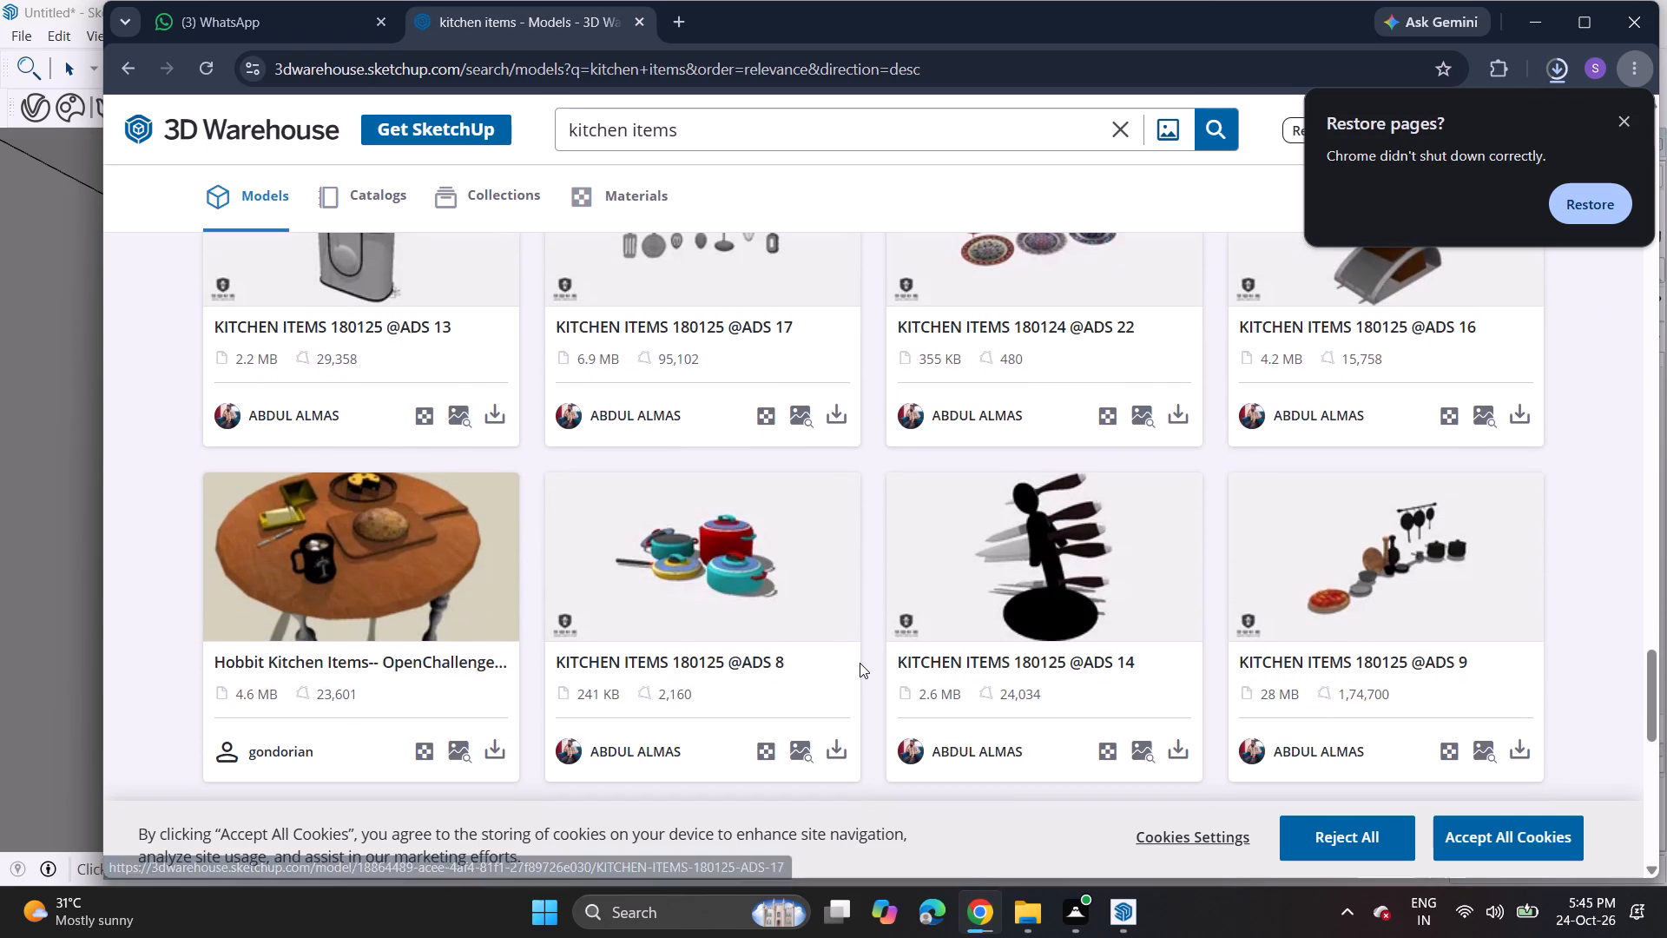
scroll(860, 663, "down", 3)
scroll(860, 663, "up", 1)
scroll(860, 663, "down", 4)
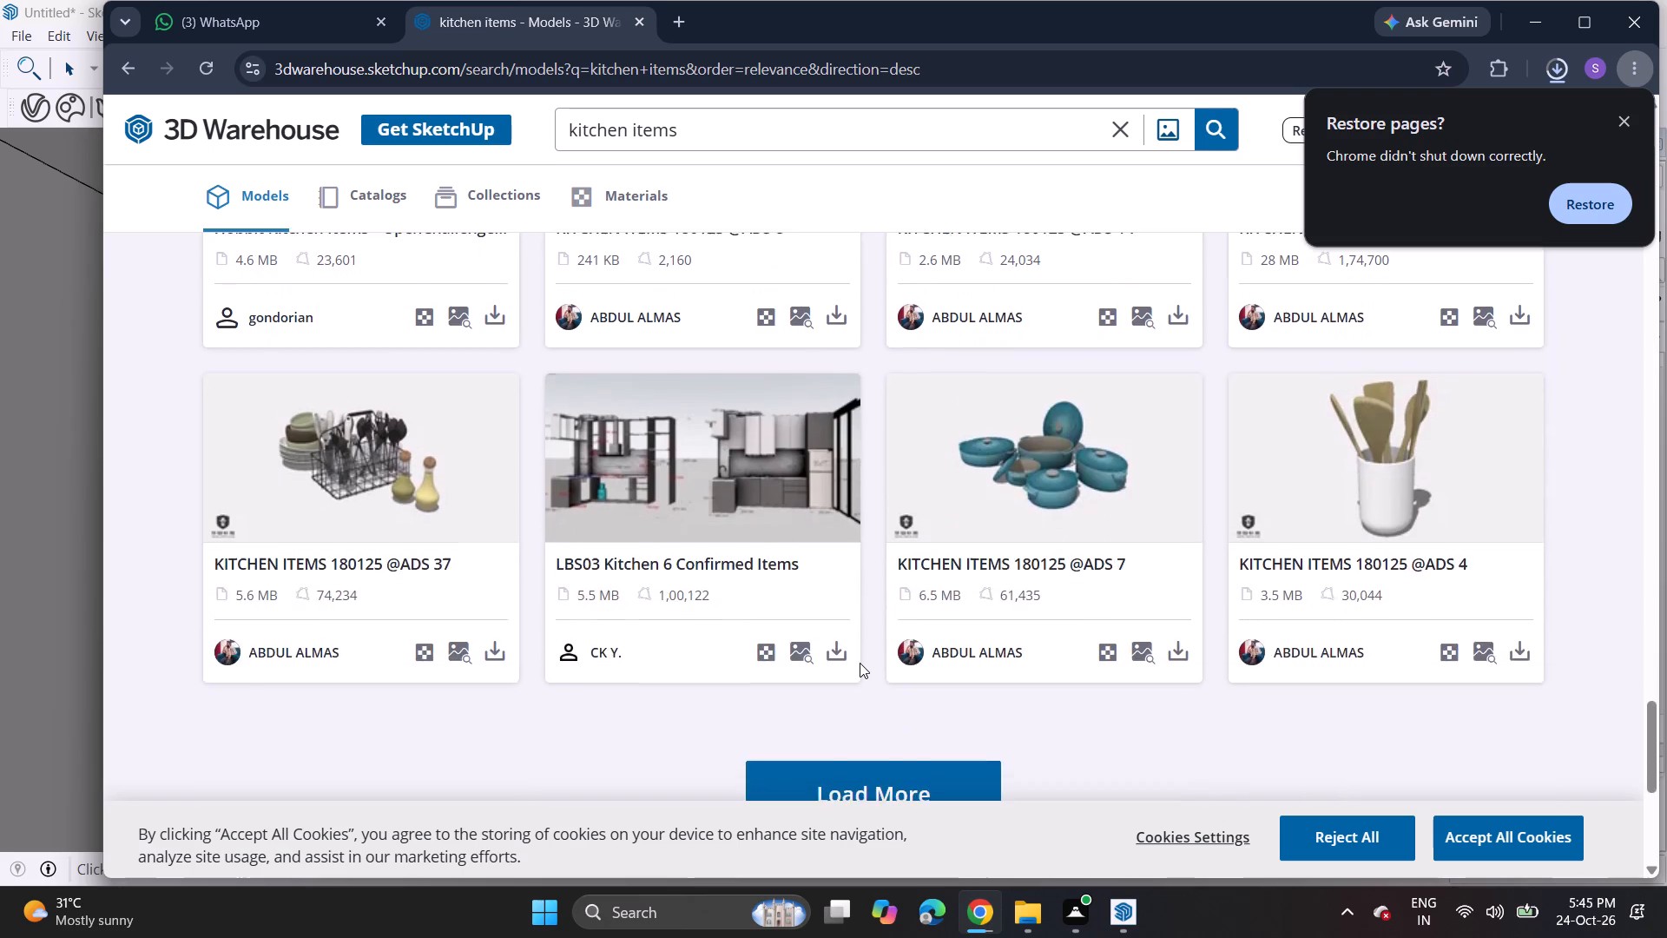
scroll(860, 663, "down", 2)
scroll(860, 663, "up", 1)
left_click(962, 452)
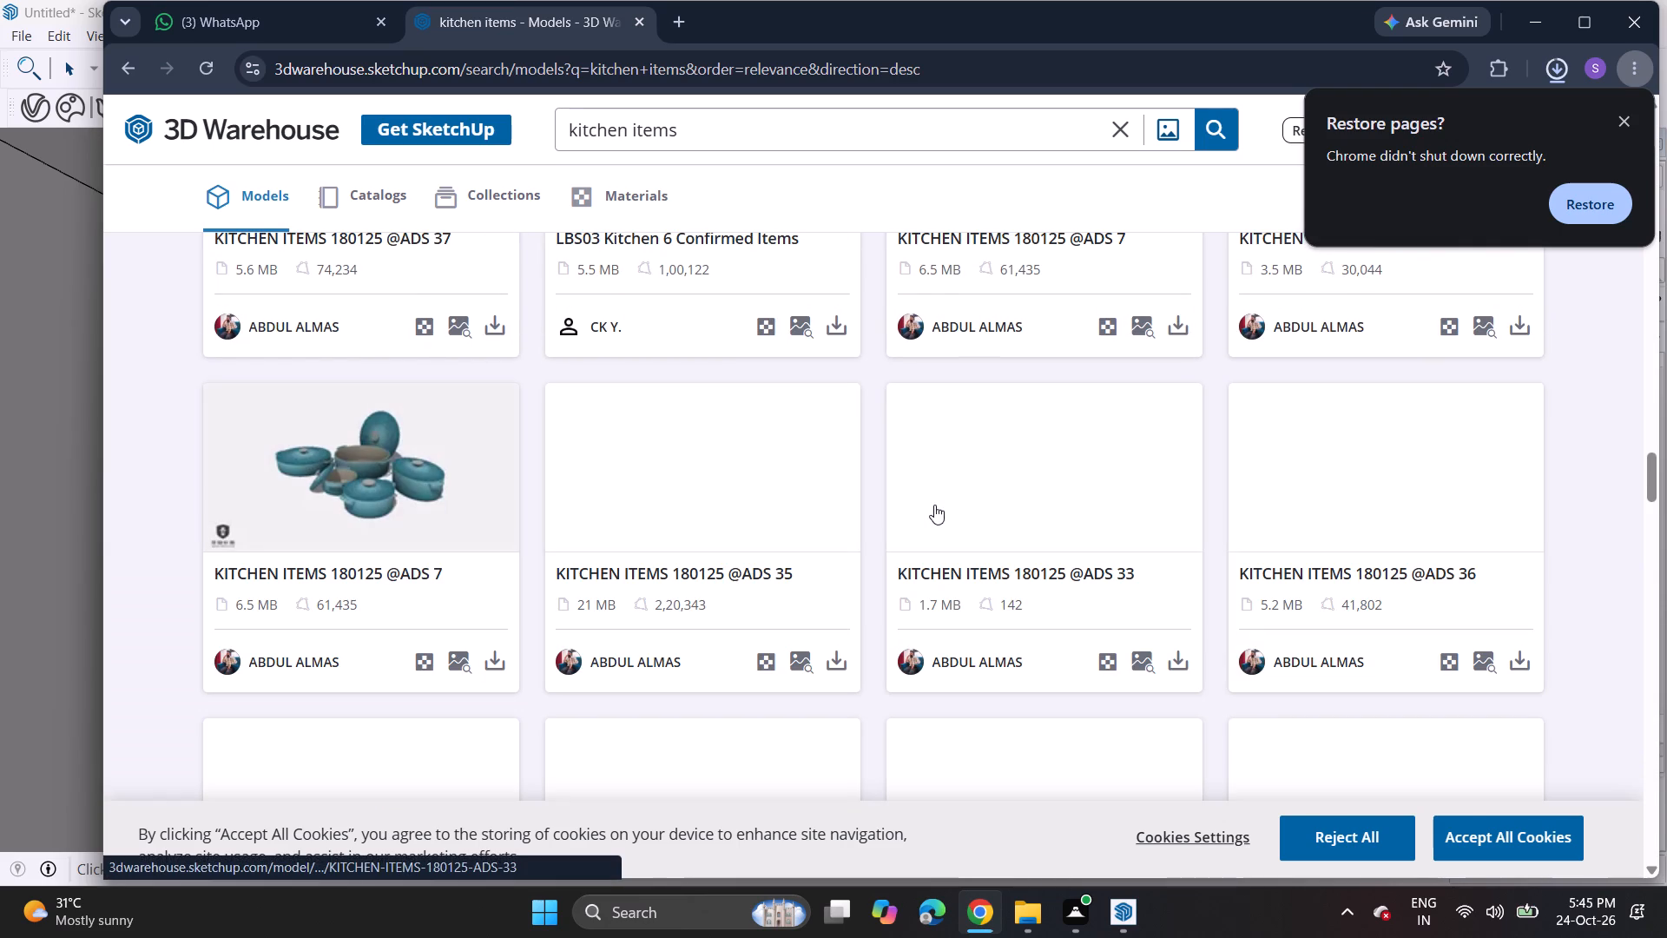
Examine the additional kitchen items results for usable kitchenware and load another batch.
scroll(918, 571, "down", 1)
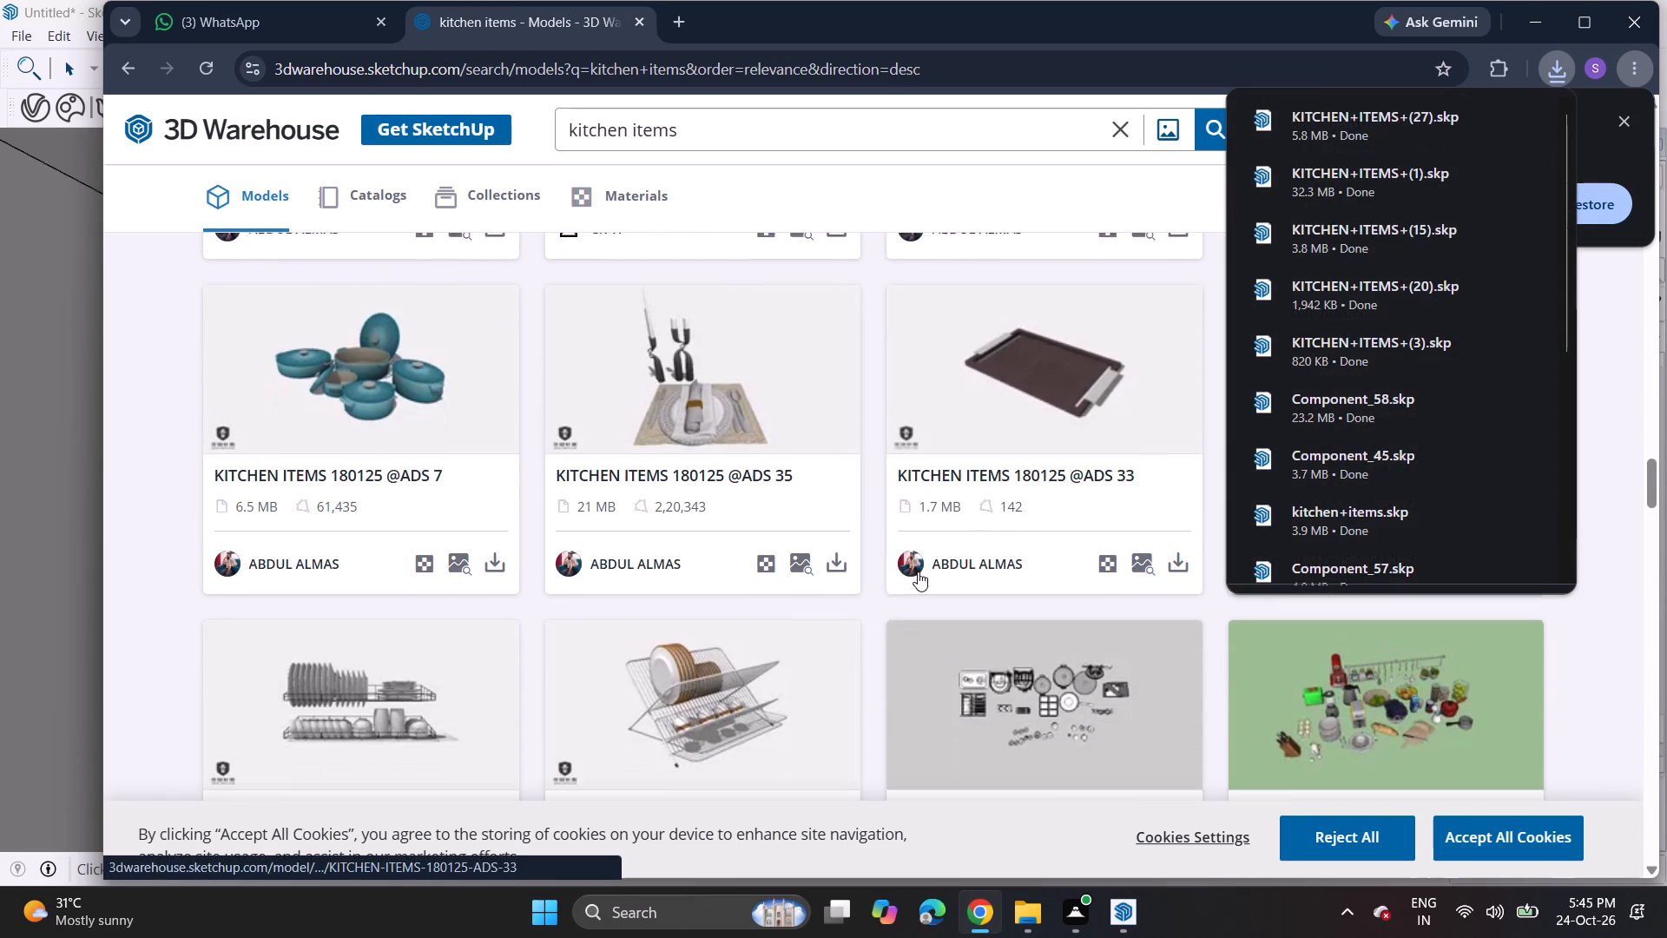
scroll(918, 571, "down", 1)
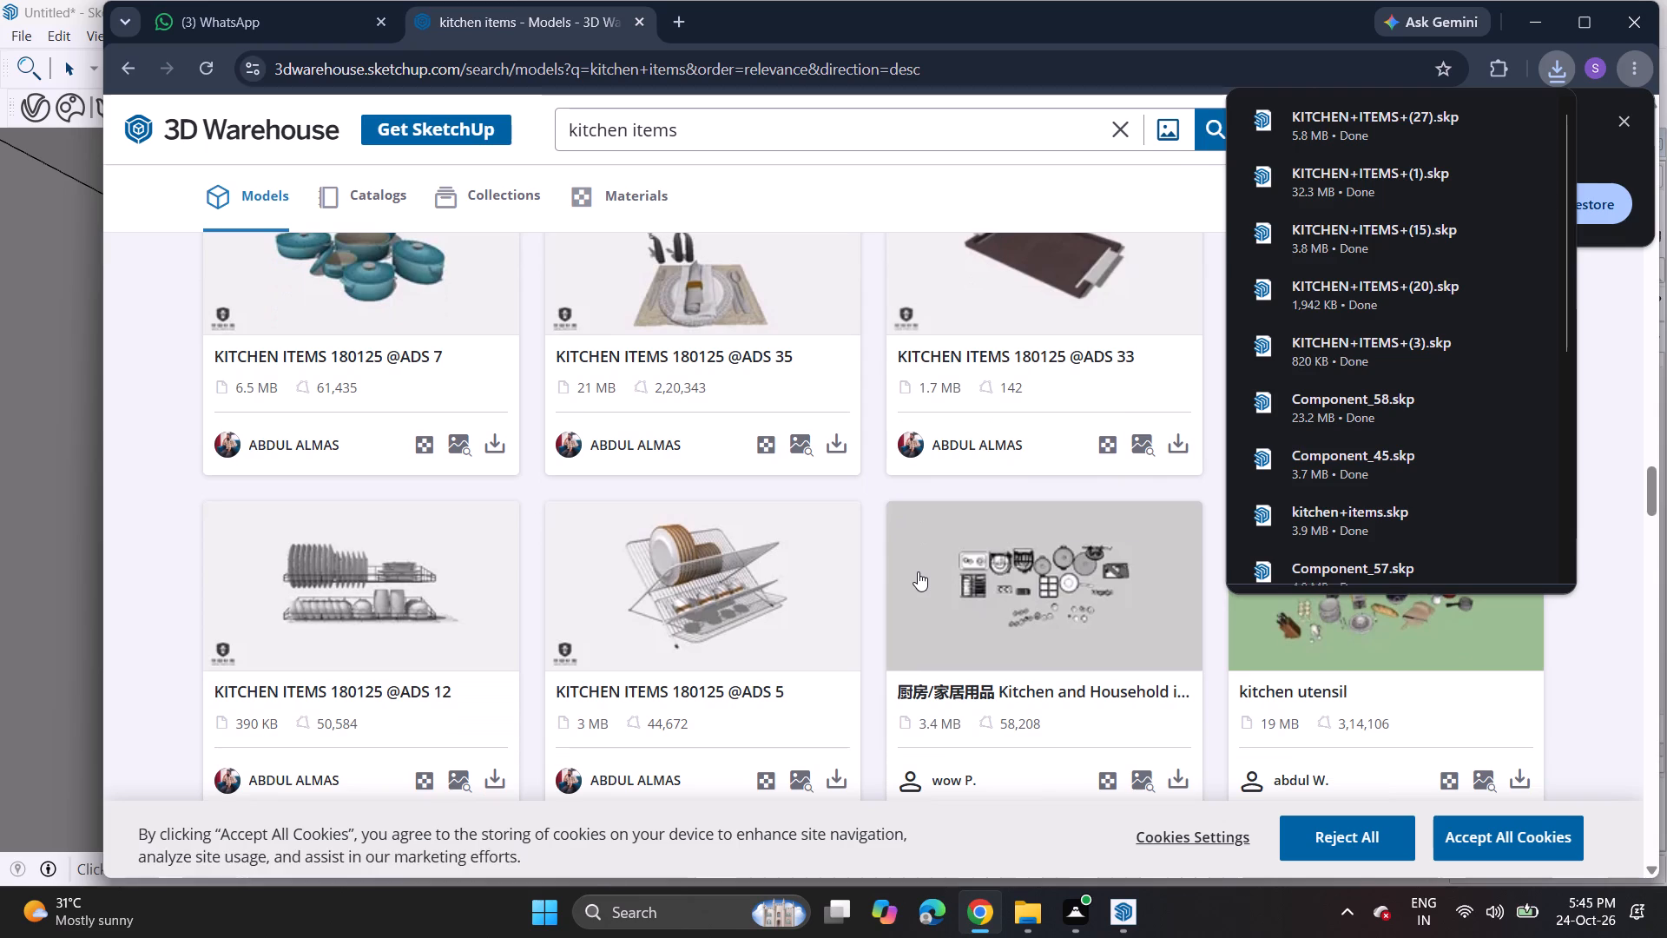
scroll(918, 571, "down", 3)
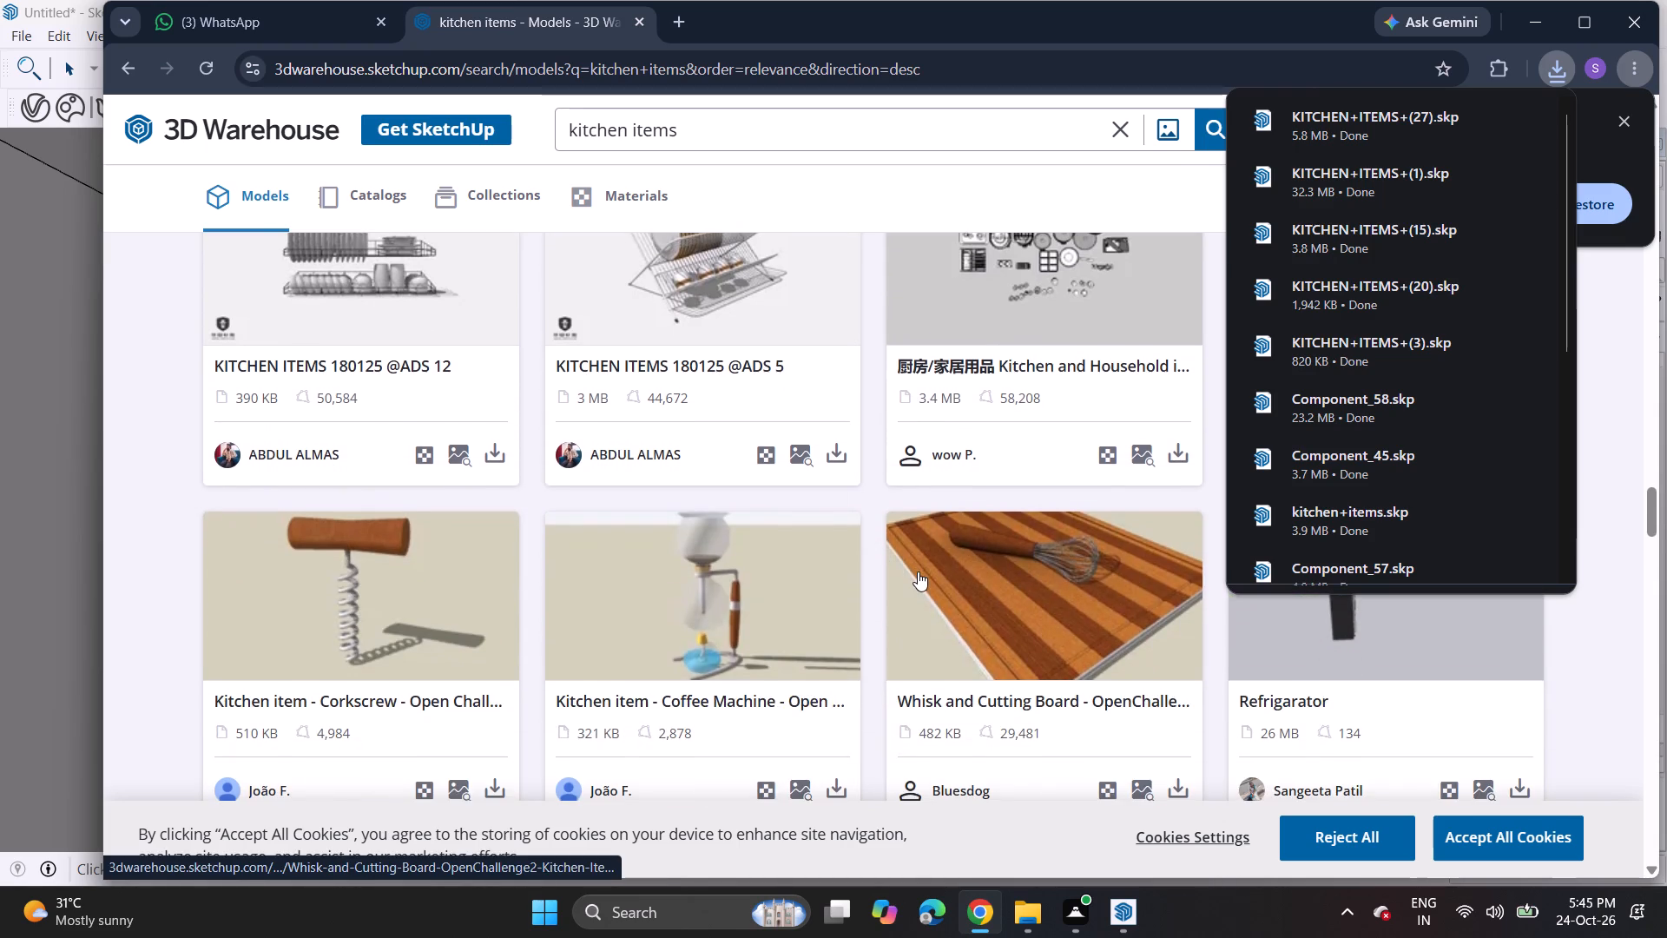
scroll(918, 571, "up", 7)
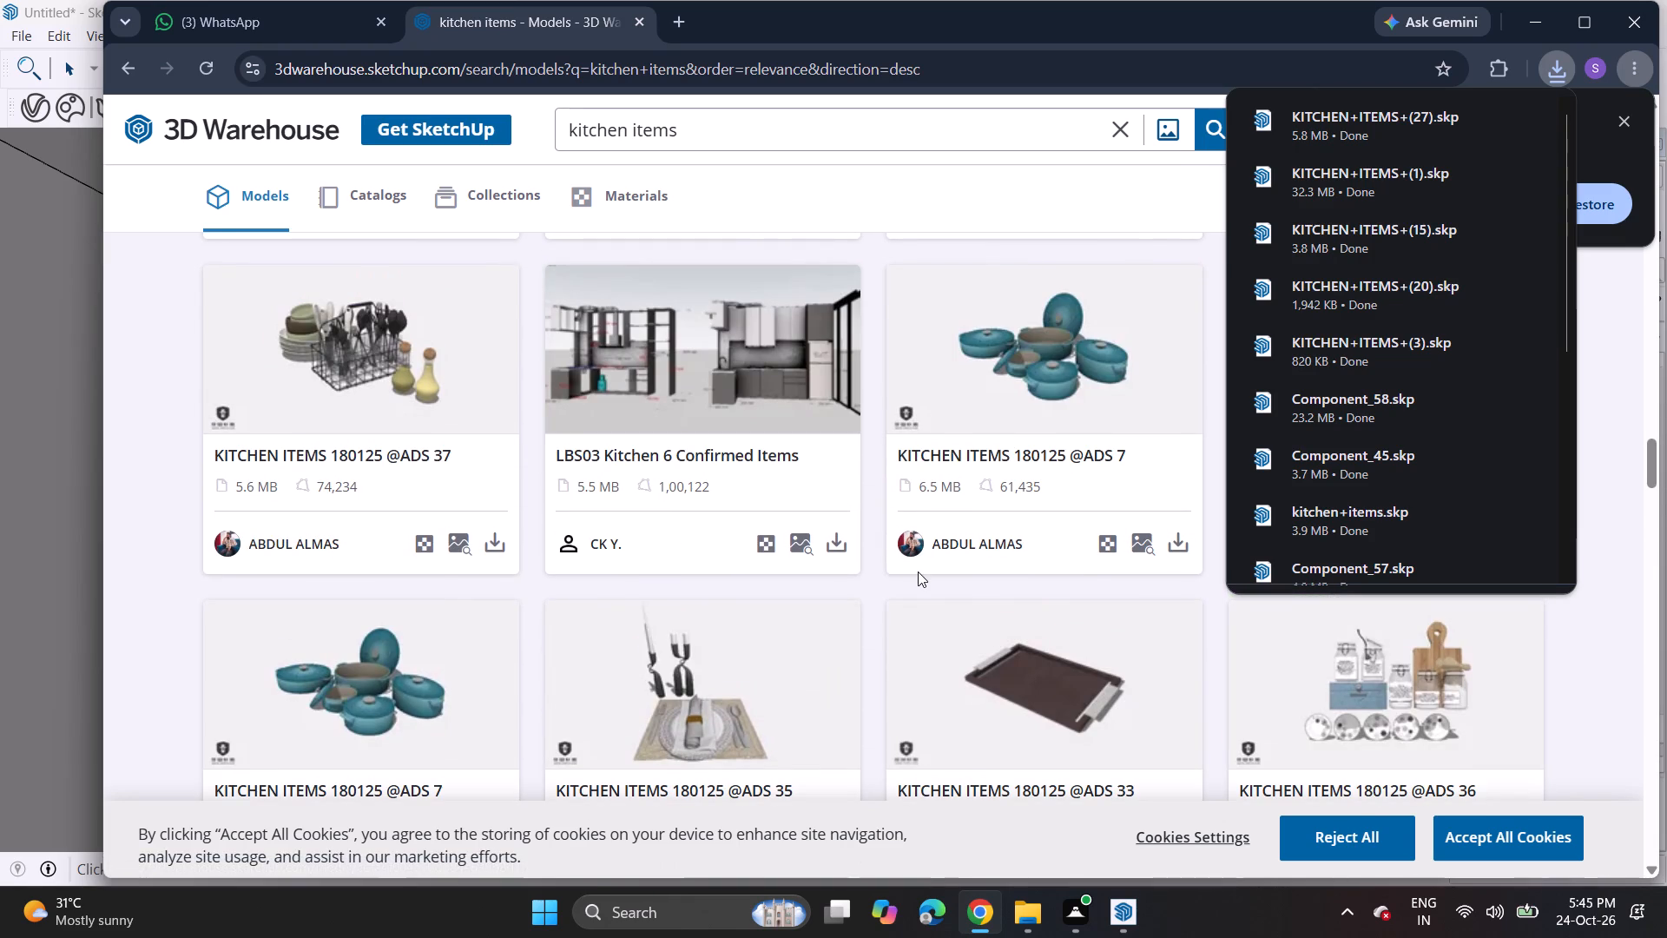
scroll(918, 571, "down", 7)
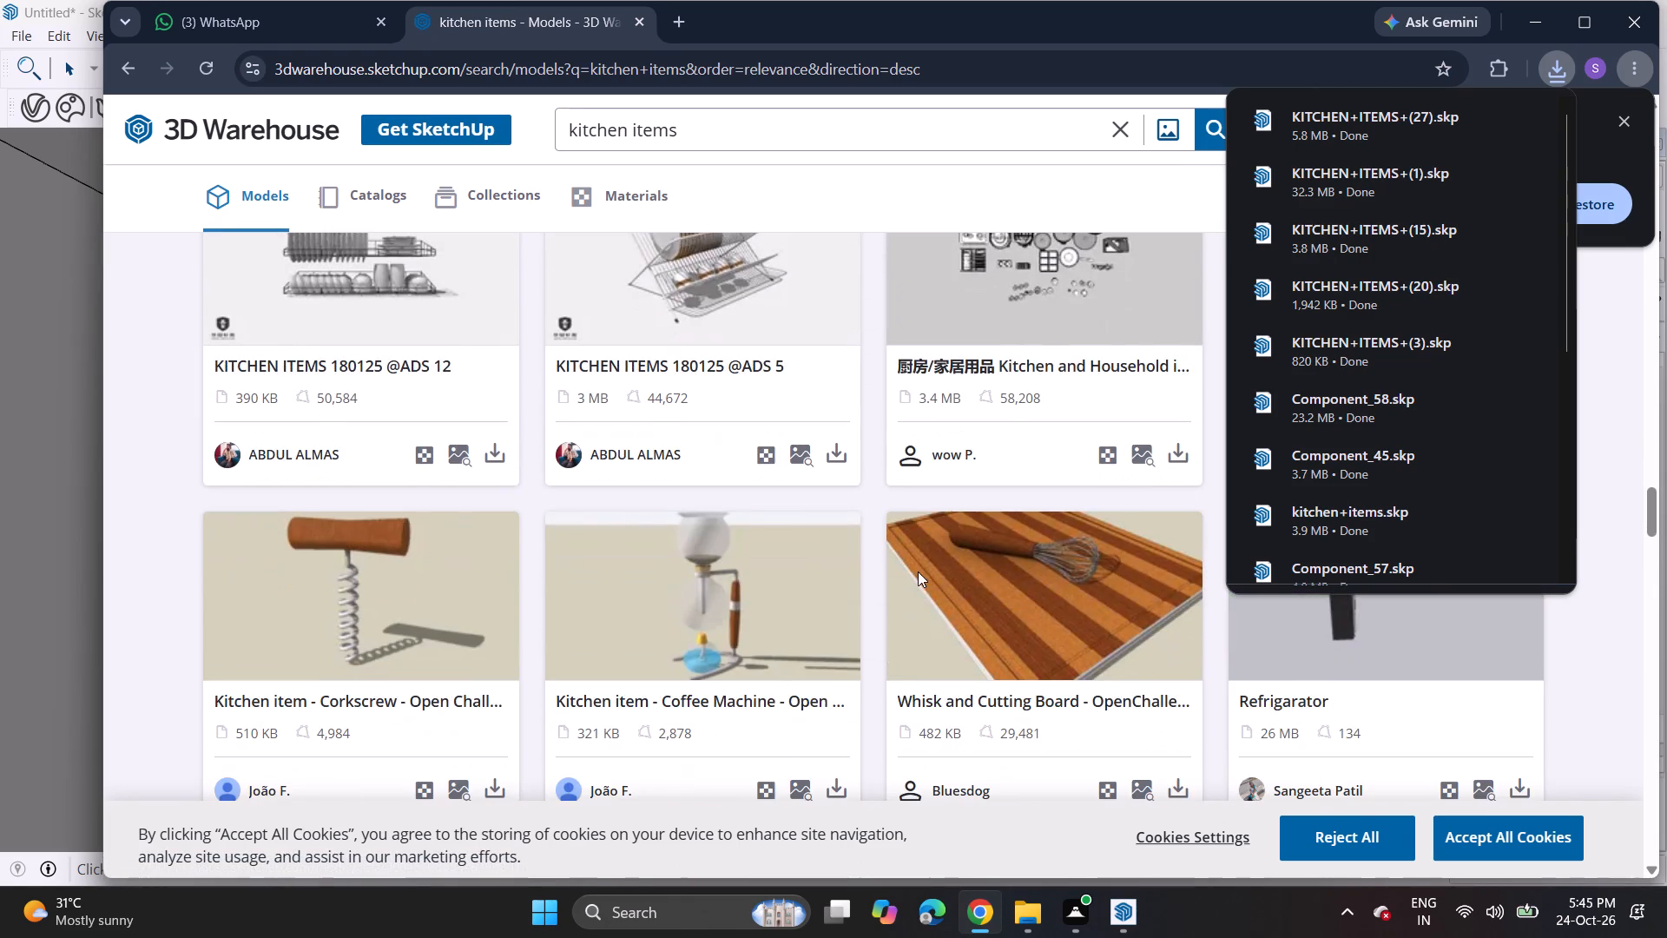
scroll(918, 571, "down", 6)
scroll(918, 571, "up", 1)
scroll(918, 571, "down", 2)
scroll(918, 571, "up", 1)
scroll(918, 571, "down", 7)
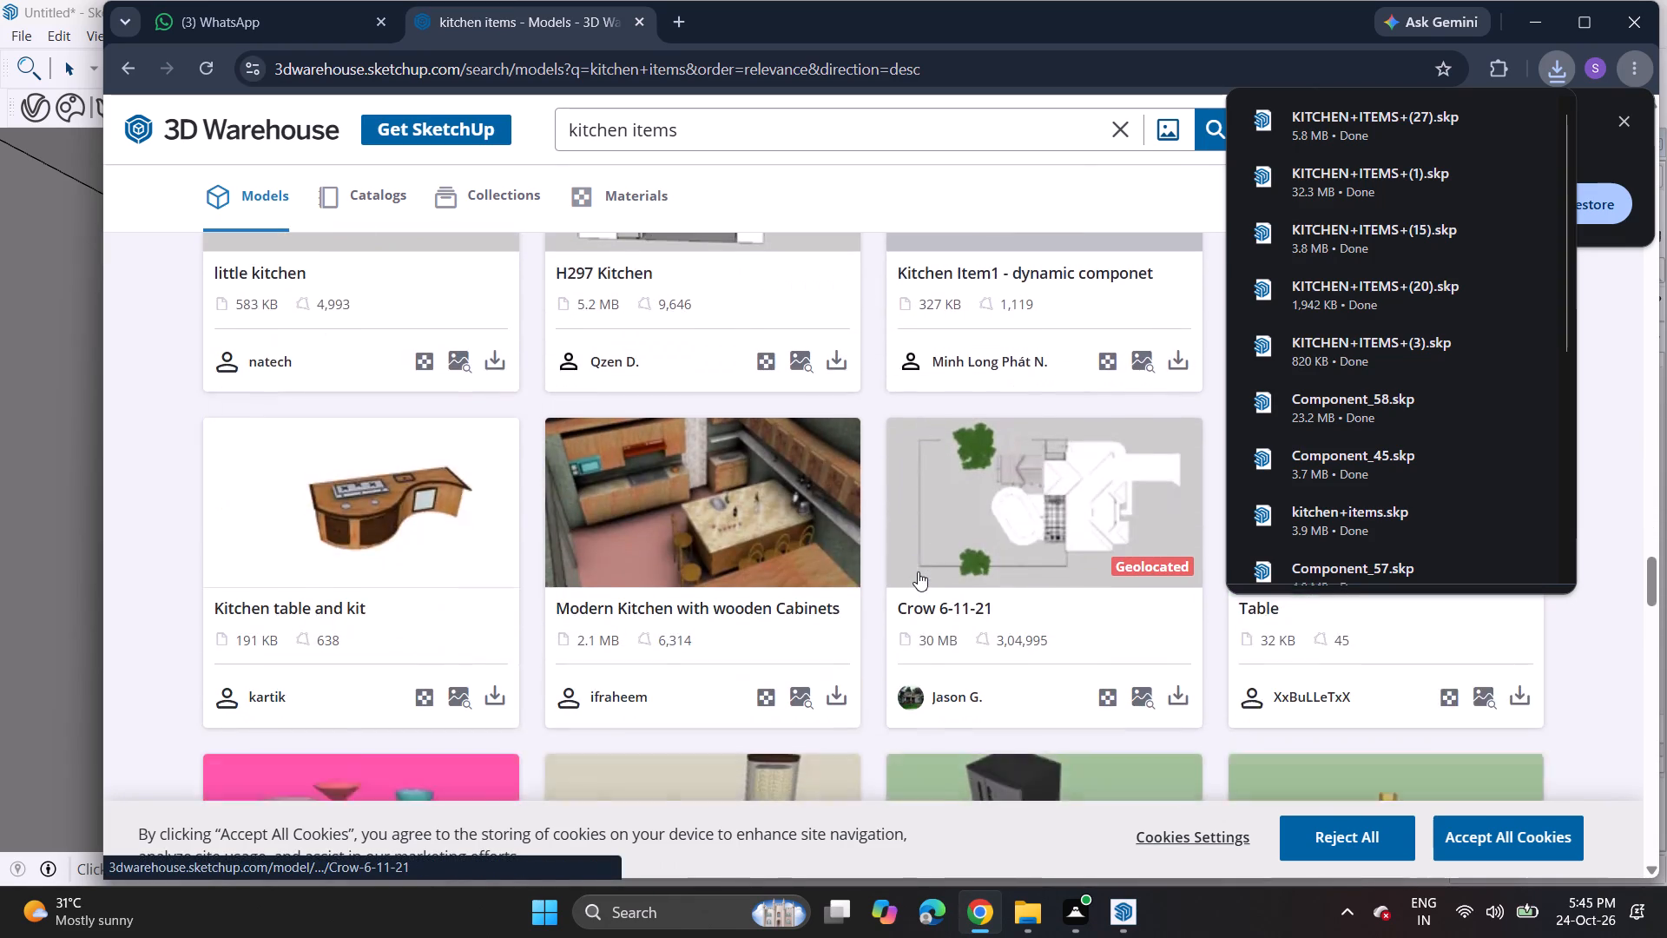
scroll(918, 571, "down", 6)
scroll(918, 571, "up", 1)
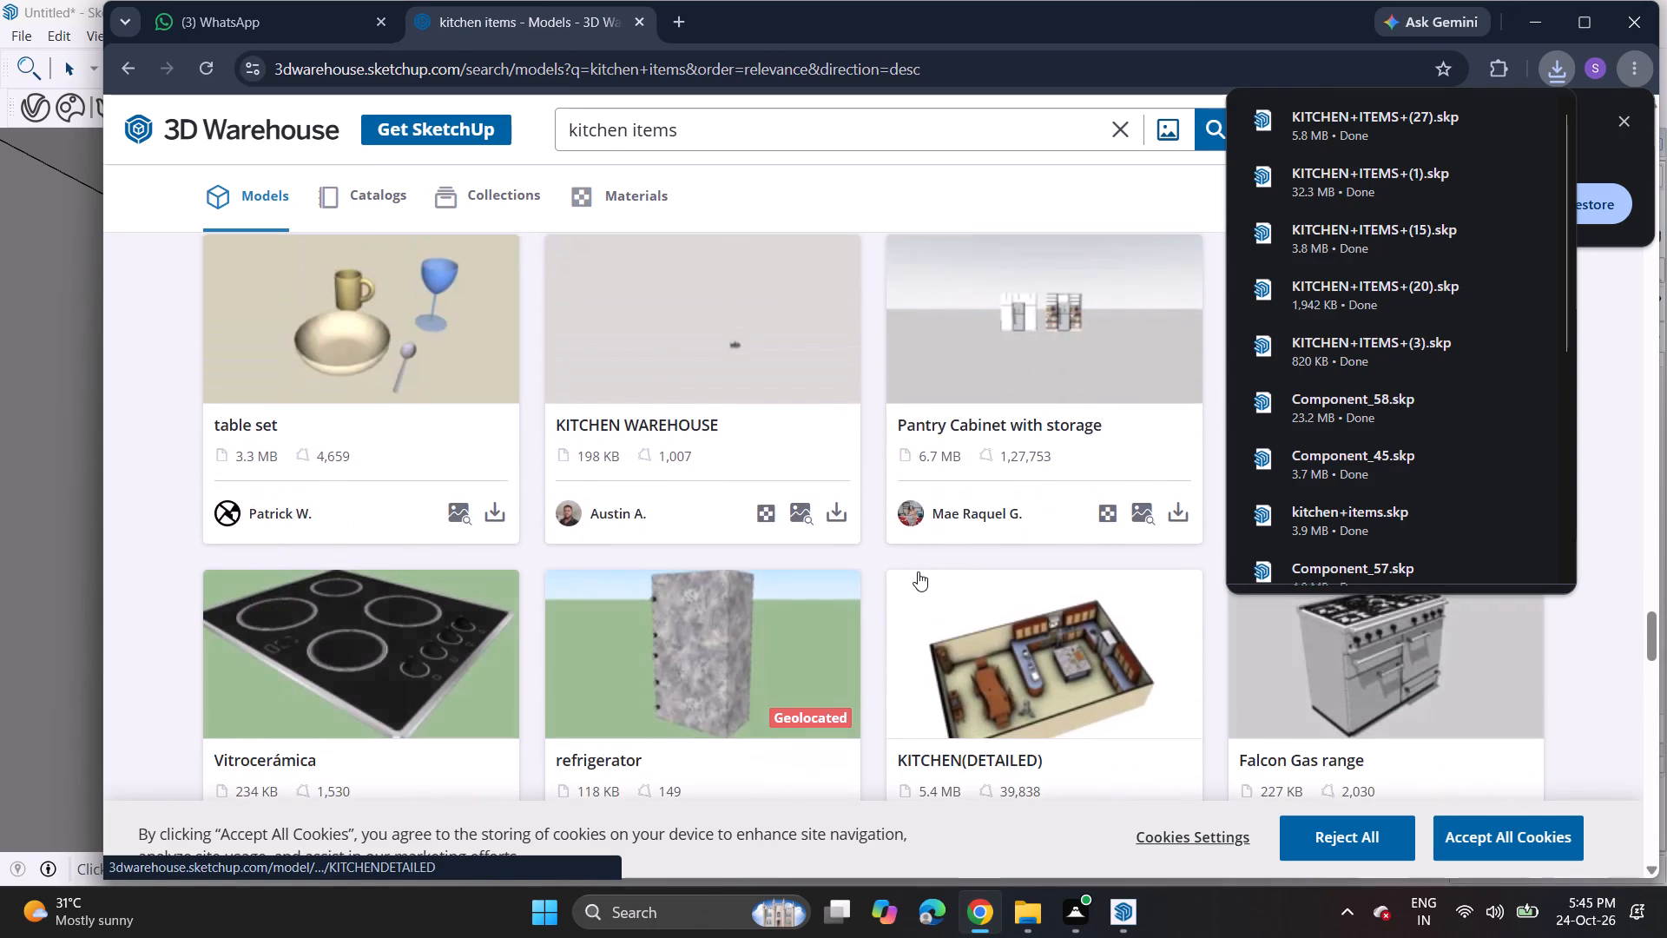
scroll(918, 571, "down", 7)
scroll(918, 571, "up", 1)
scroll(918, 571, "down", 3)
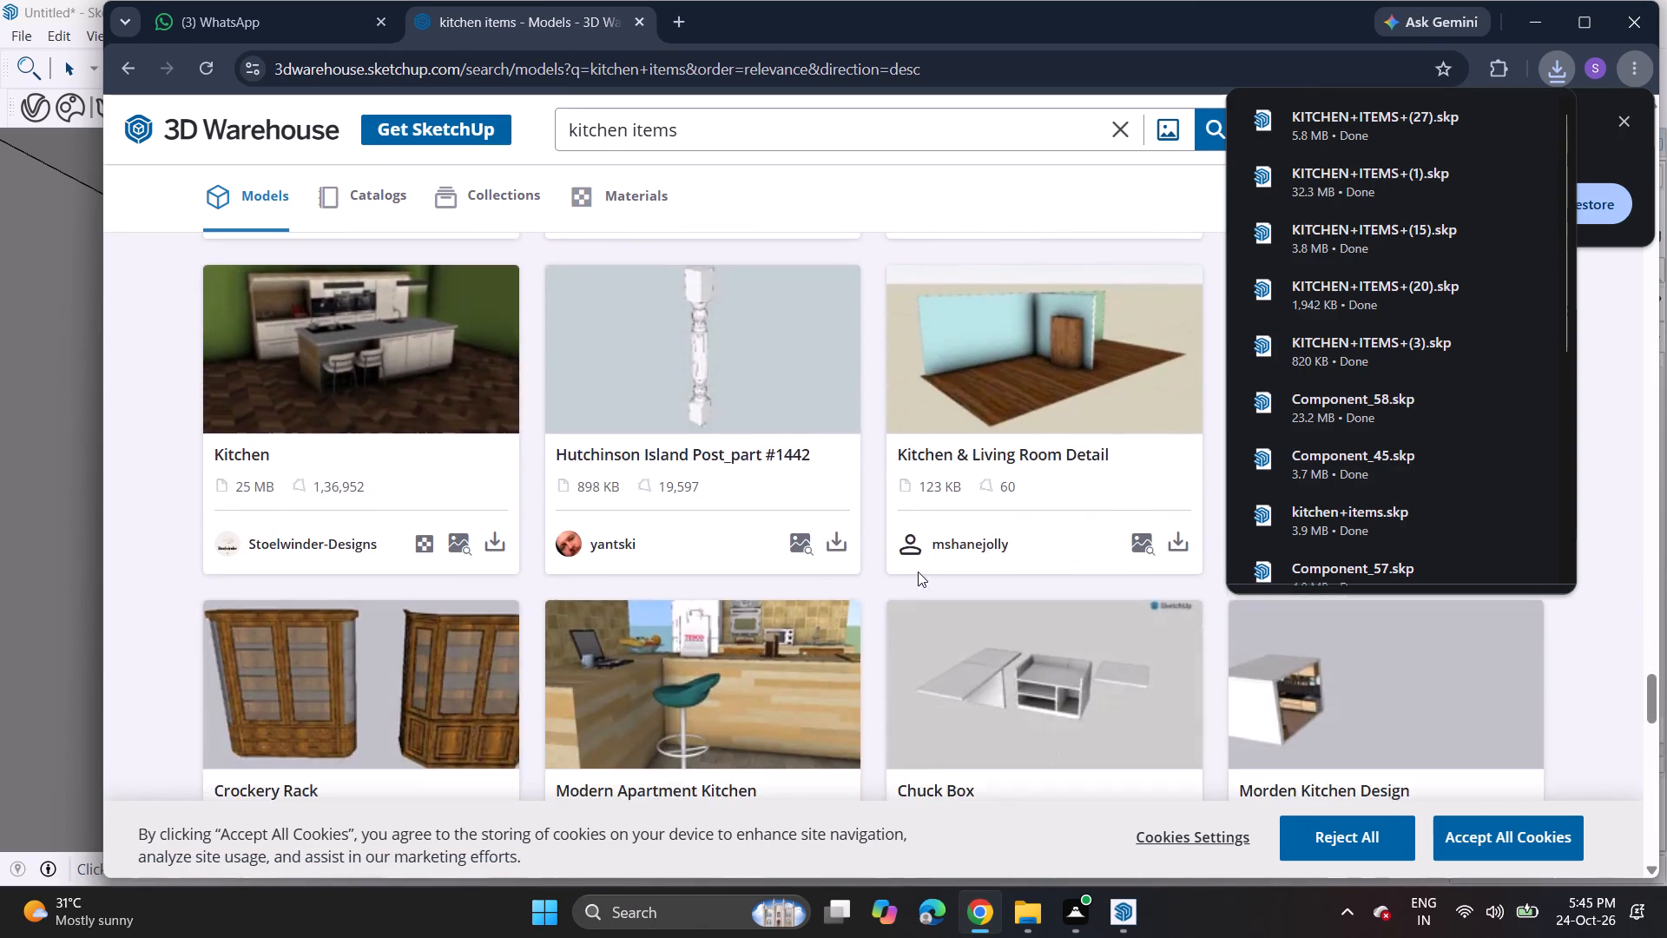
scroll(918, 571, "up", 1)
scroll(918, 571, "down", 18)
scroll(918, 571, "up", 1)
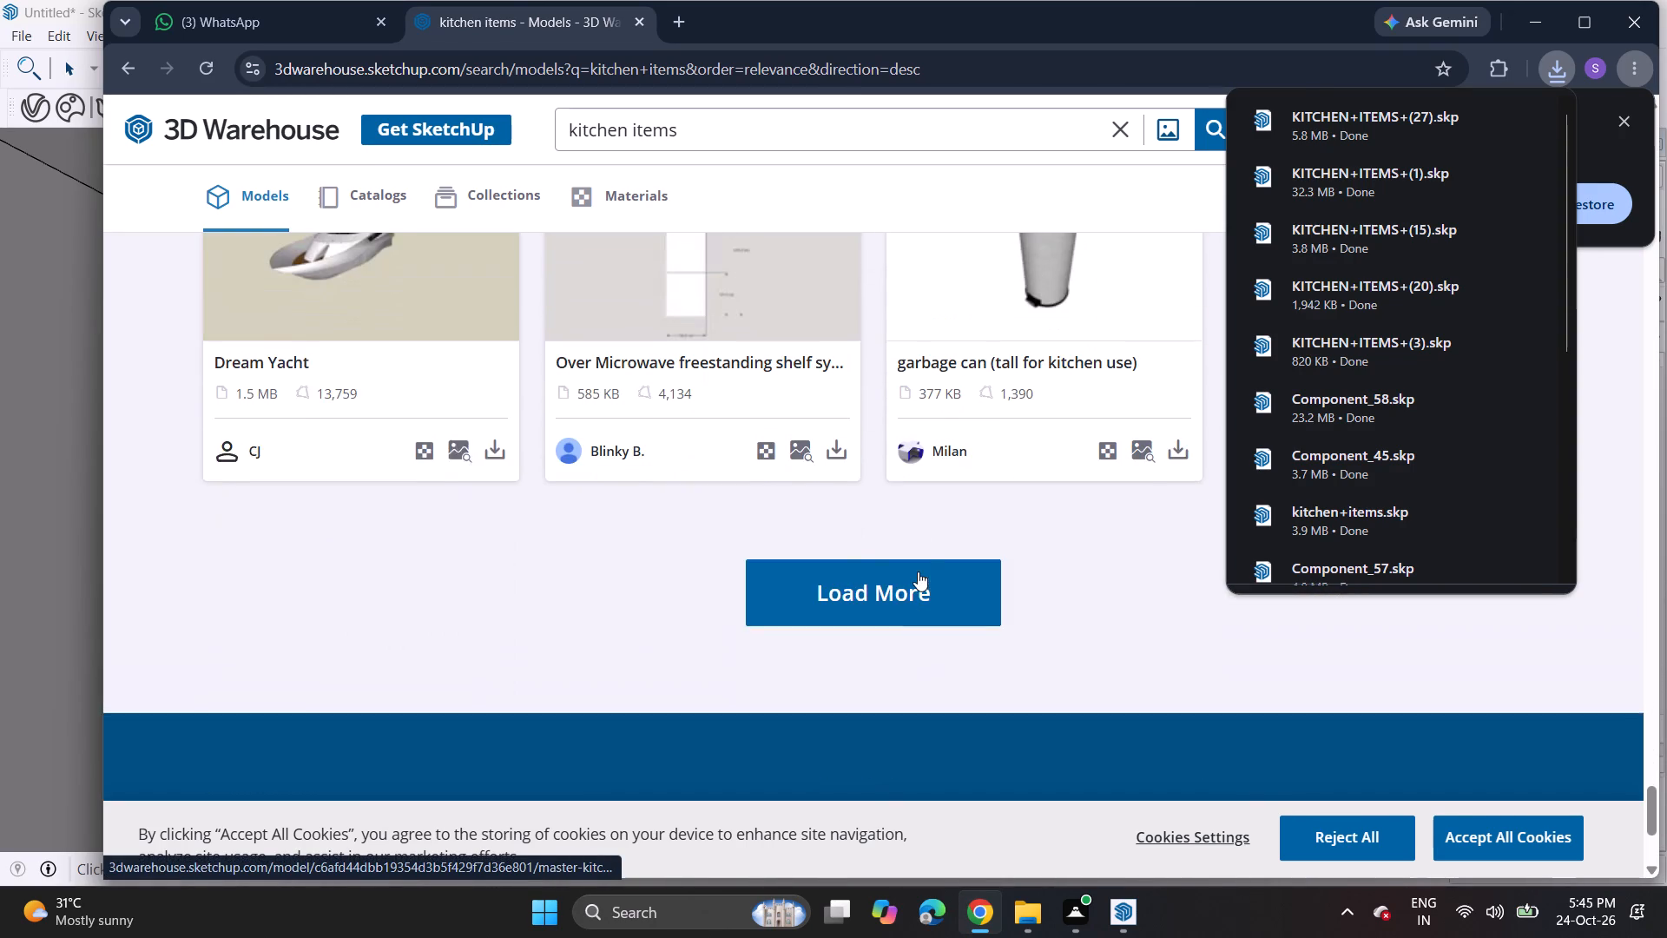
left_click(913, 597)
Look back through the loaded kitchen items results for more models worth using.
scroll(913, 597, "up", 2)
scroll(913, 597, "down", 1)
scroll(913, 597, "up", 5)
scroll(913, 597, "down", 1)
scroll(913, 597, "up", 7)
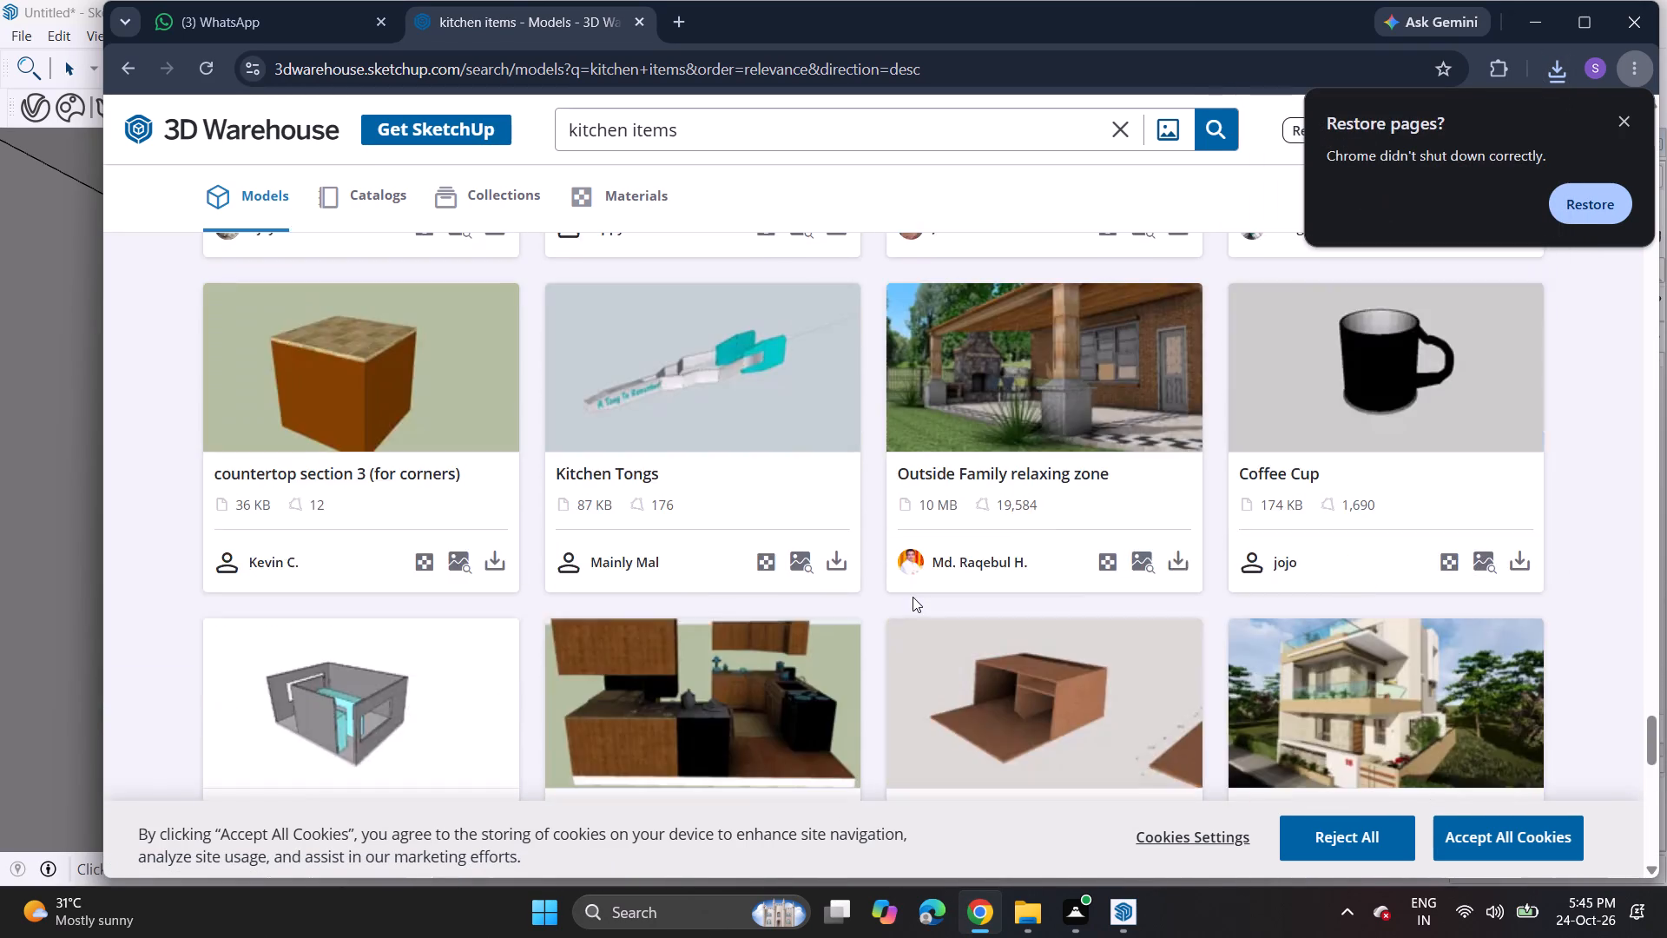
scroll(913, 597, "up", 4)
scroll(913, 597, "up", 20)
scroll(913, 597, "up", 4)
scroll(913, 596, "down", 1)
scroll(913, 596, "up", 5)
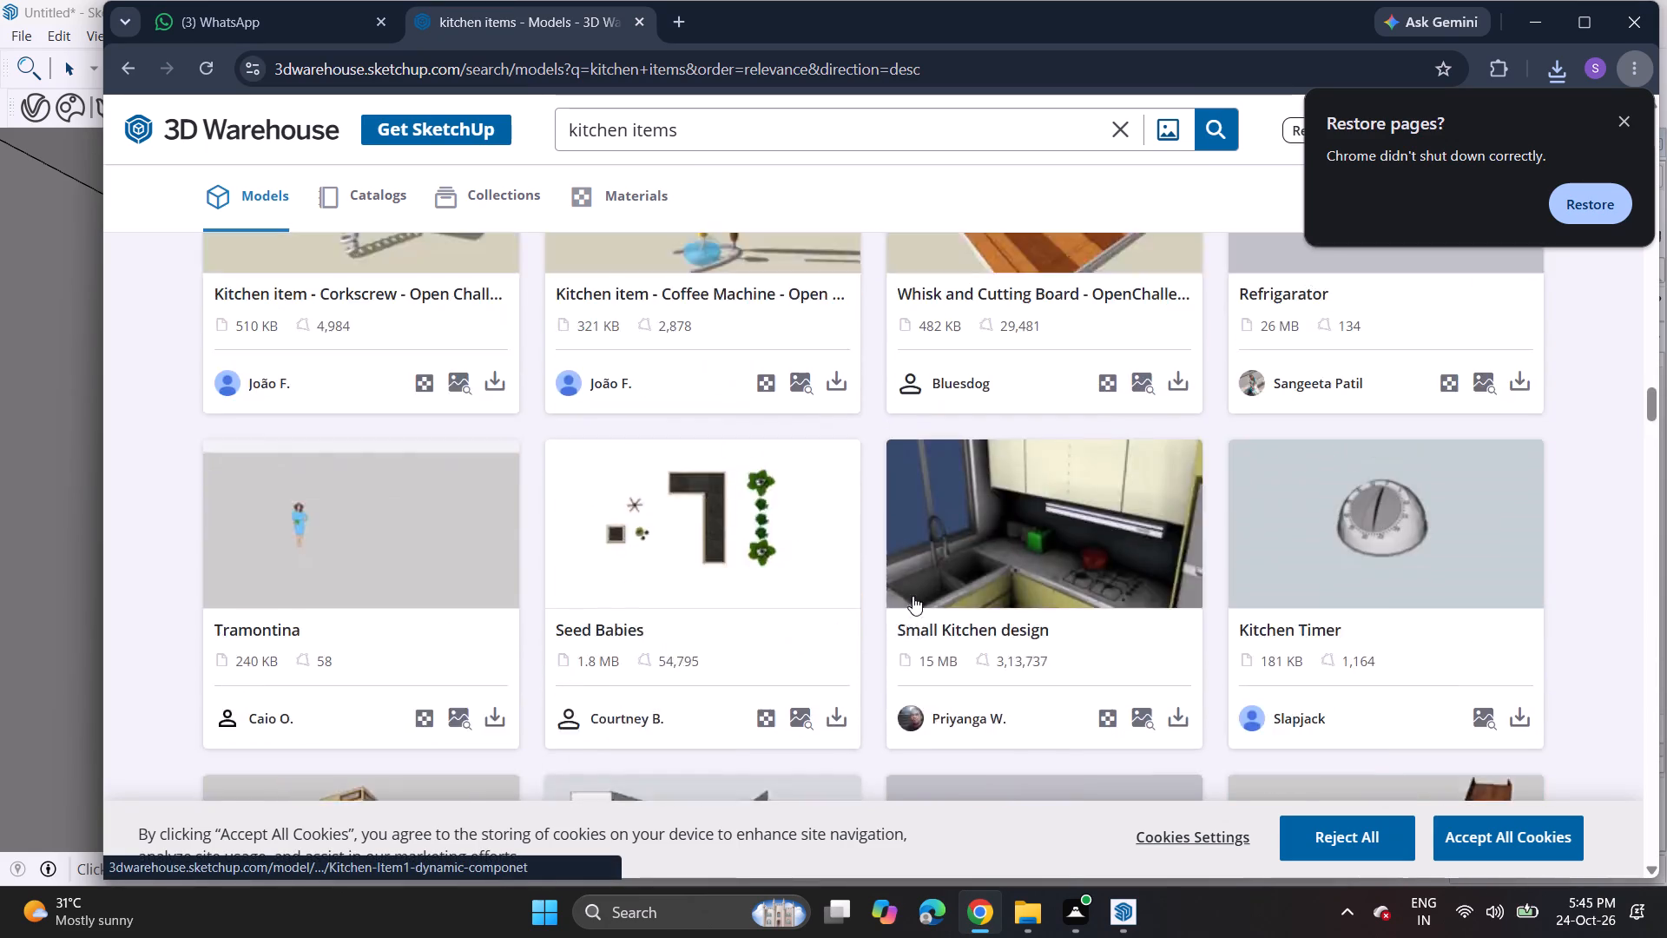
scroll(913, 596, "up", 7)
scroll(913, 596, "down", 1)
scroll(913, 596, "up", 5)
scroll(913, 596, "down", 1)
scroll(913, 596, "up", 4)
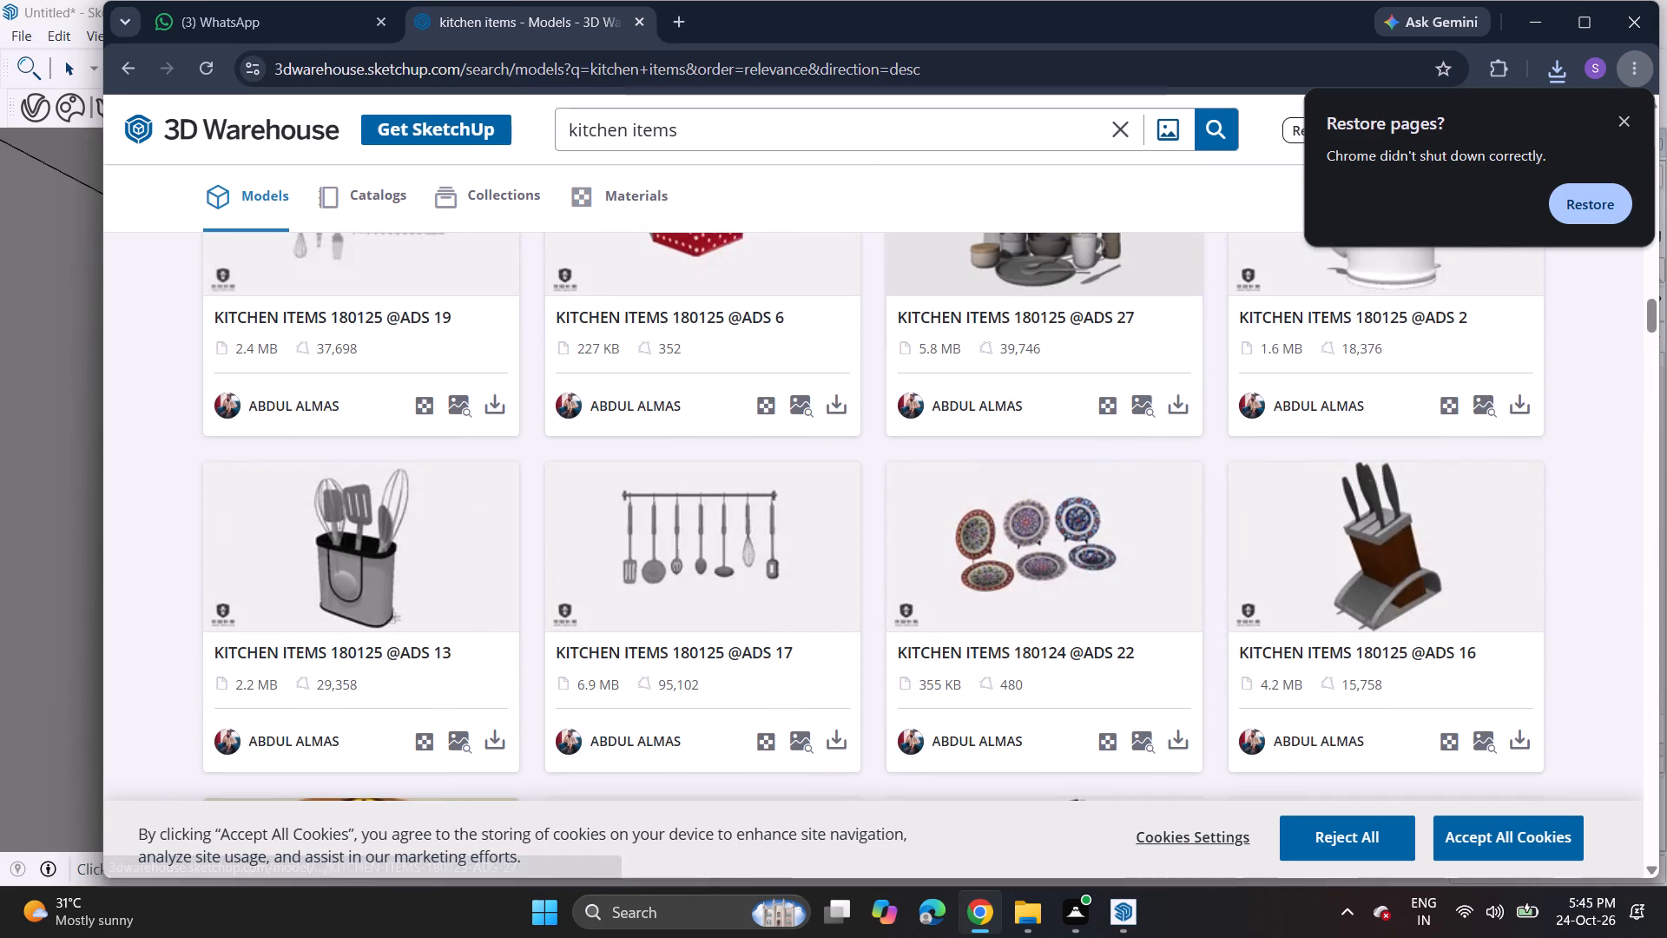
Search the model library for kitchen cups.
left_click(873, 134)
key("BackSpace")
key("BackSpace")
key("BackSpace")
key("BackSpace")
key("BackSpace")
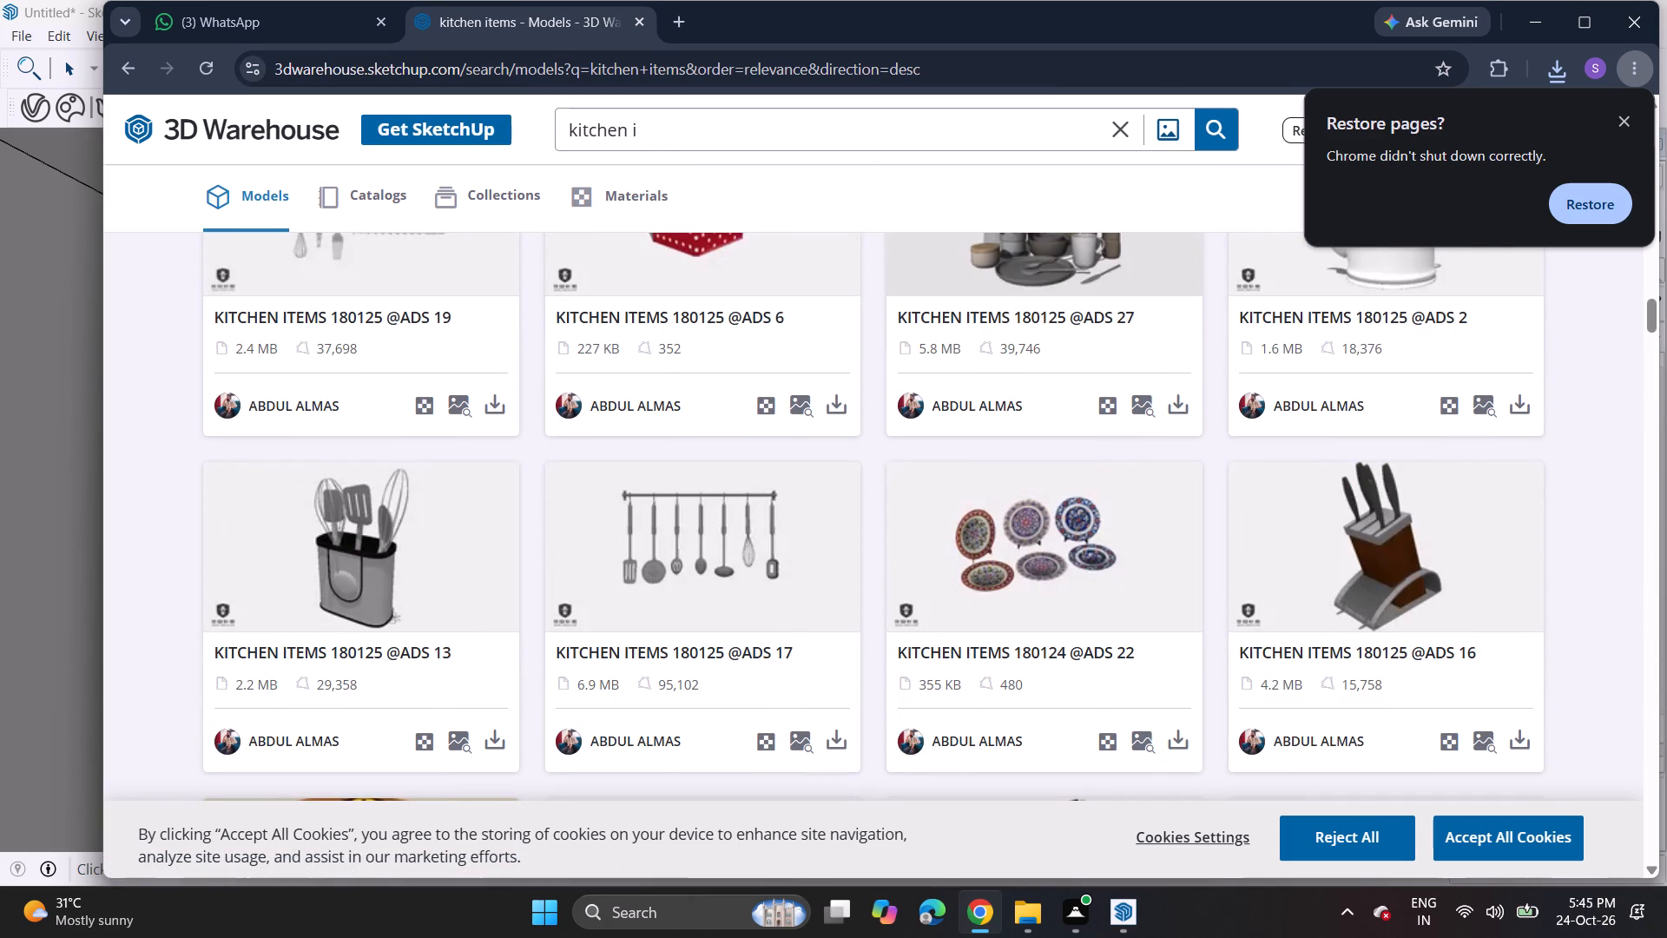
type("cups")
key("Return")
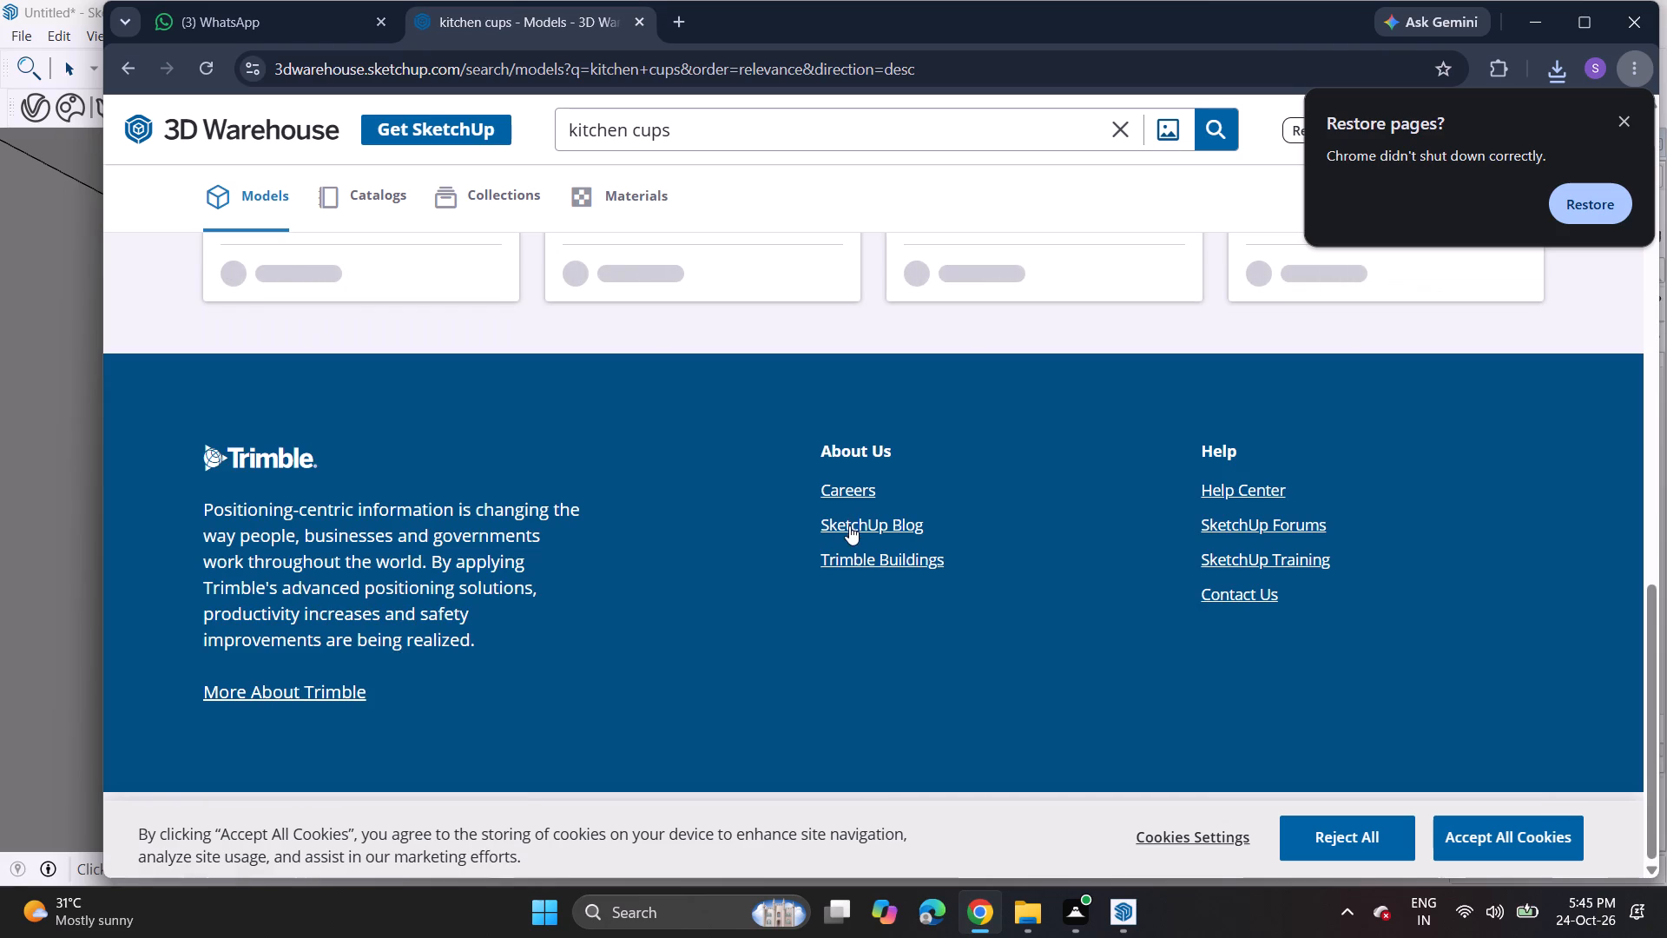
Download the Filiżanki model of blue patterned cups and saucers as a SketchUp file.
scroll(849, 525, "up", 14)
scroll(846, 521, "up", 8)
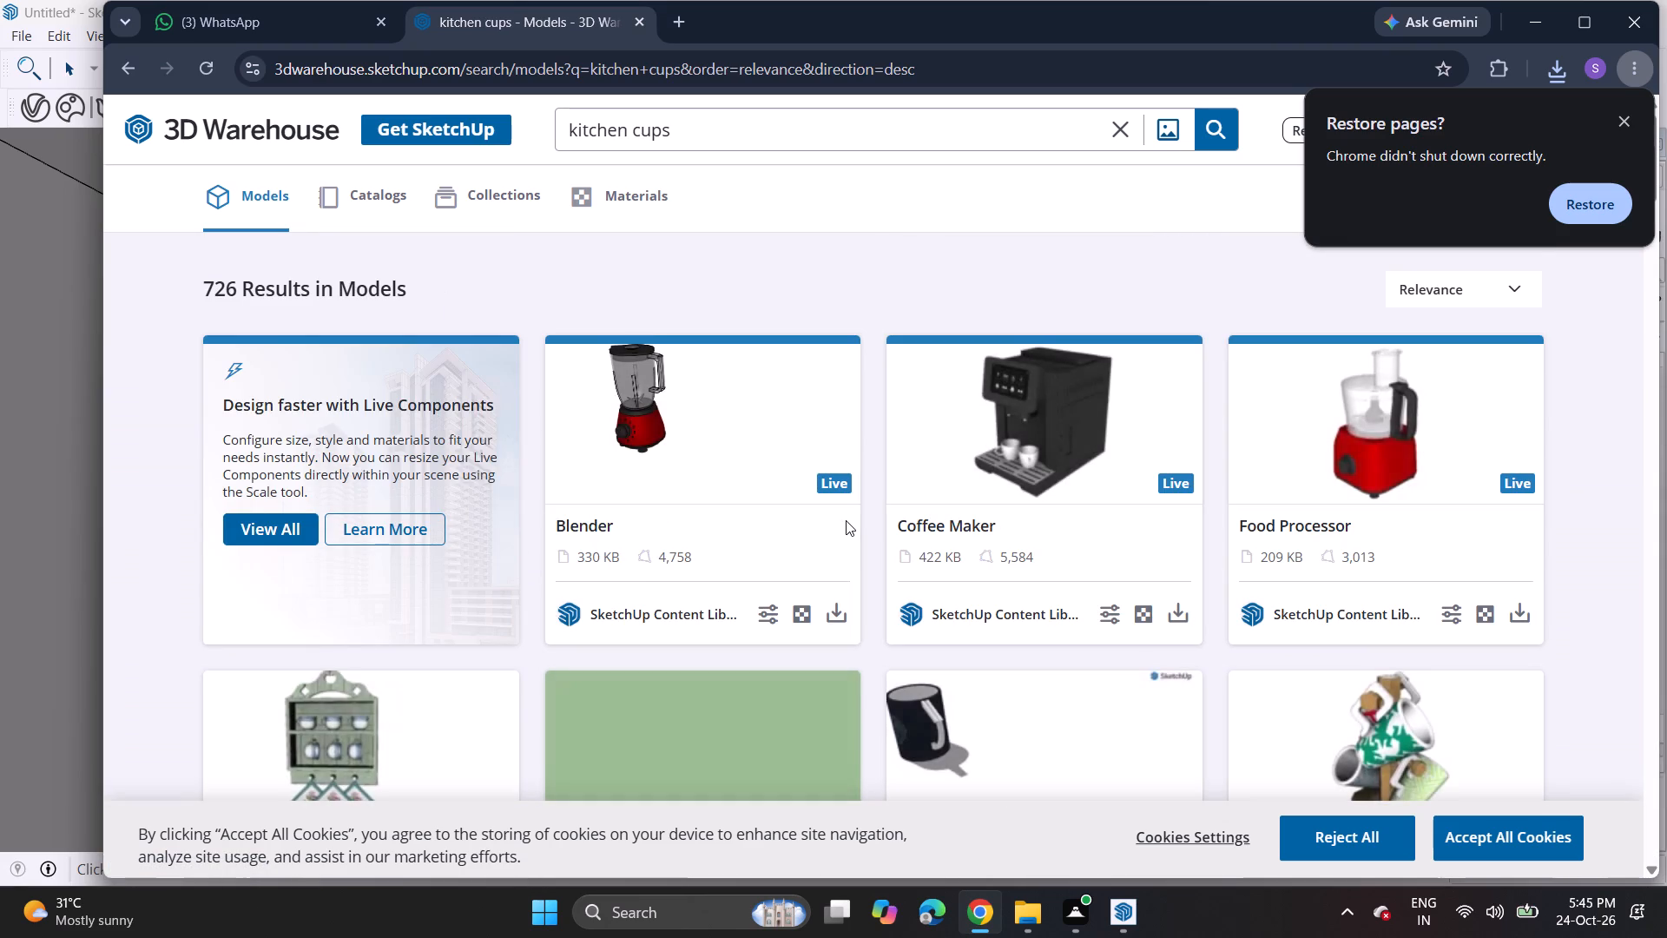
scroll(846, 520, "down", 5)
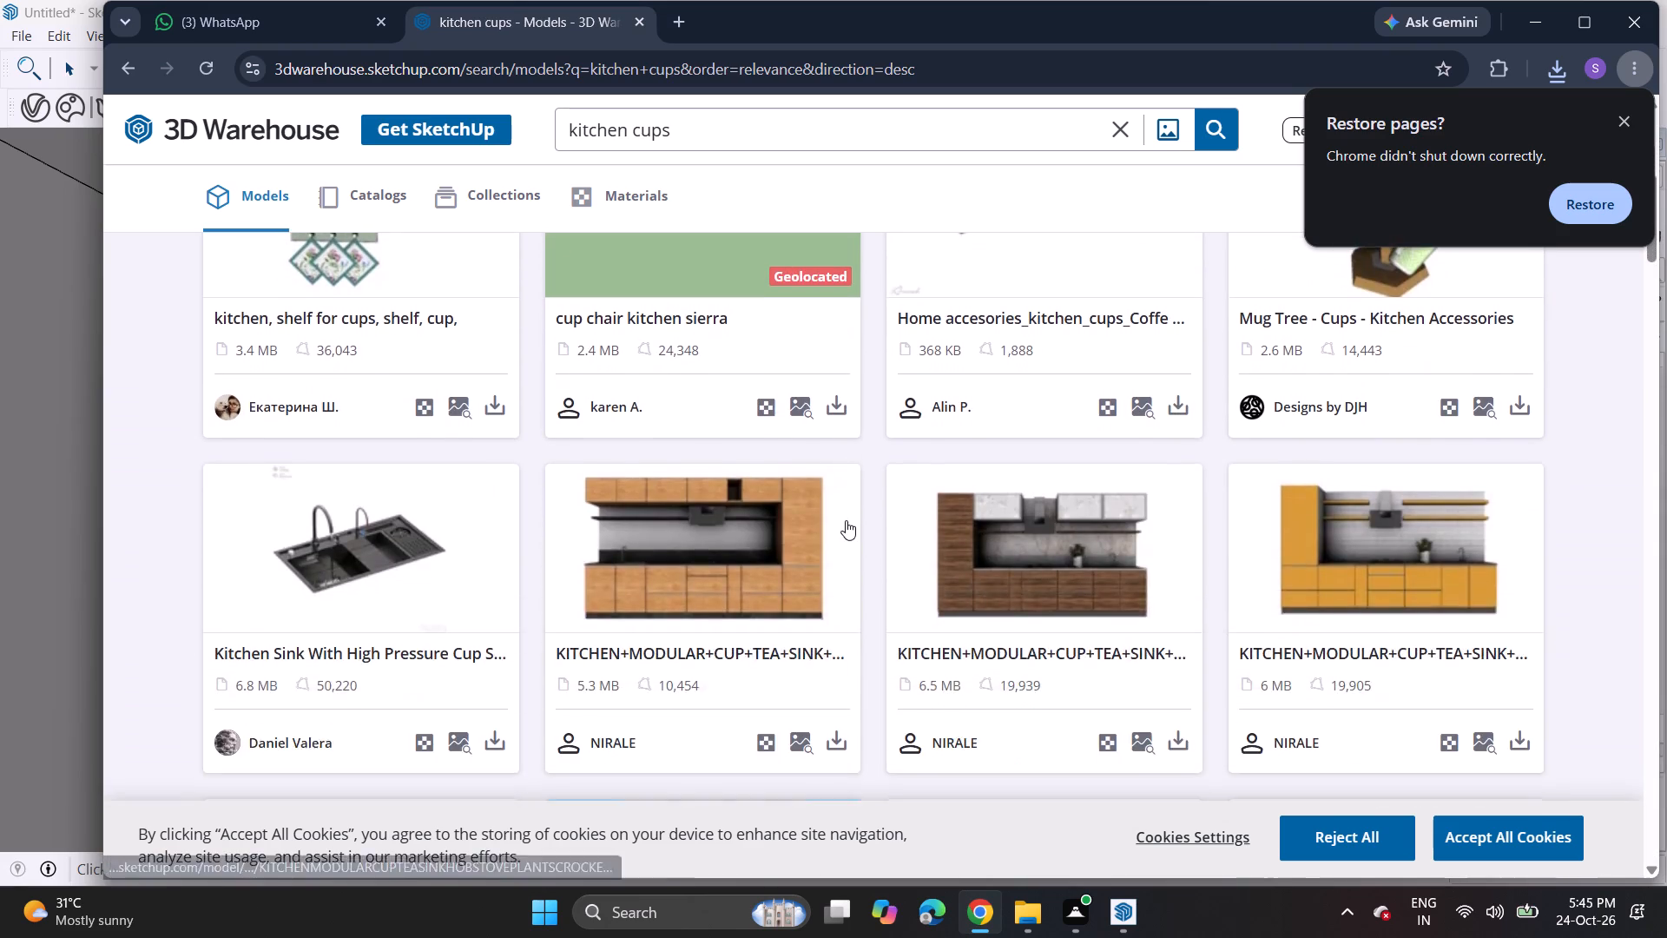
scroll(846, 520, "down", 6)
scroll(846, 520, "up", 2)
scroll(846, 520, "down", 8)
scroll(846, 520, "up", 1)
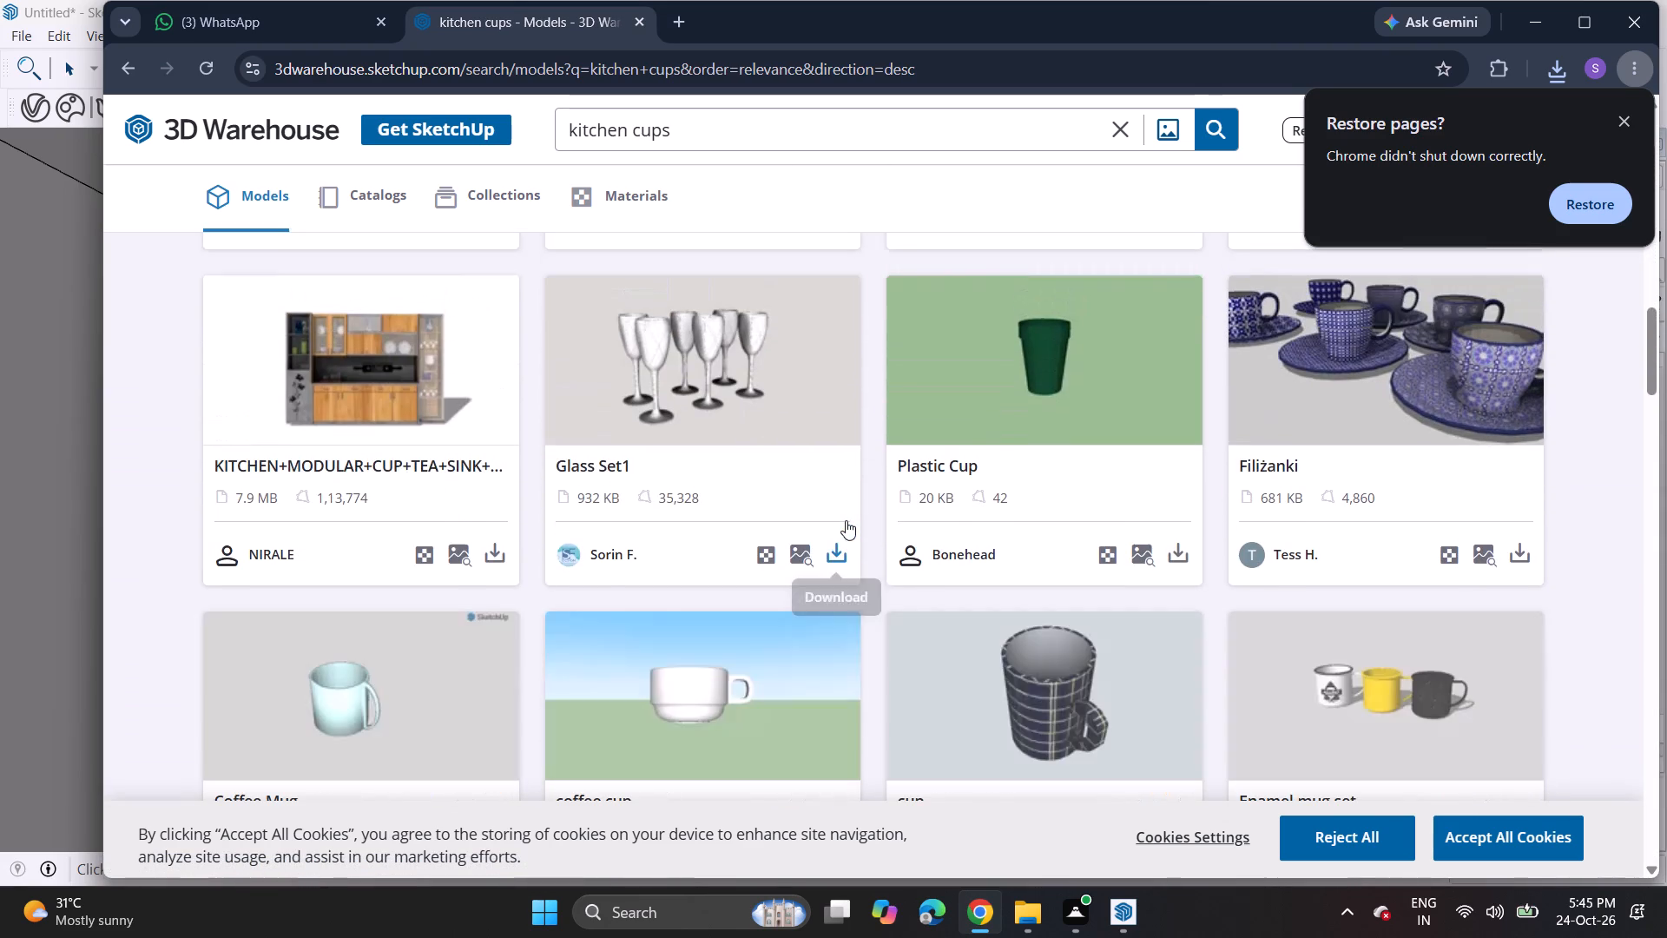
scroll(846, 520, "down", 1)
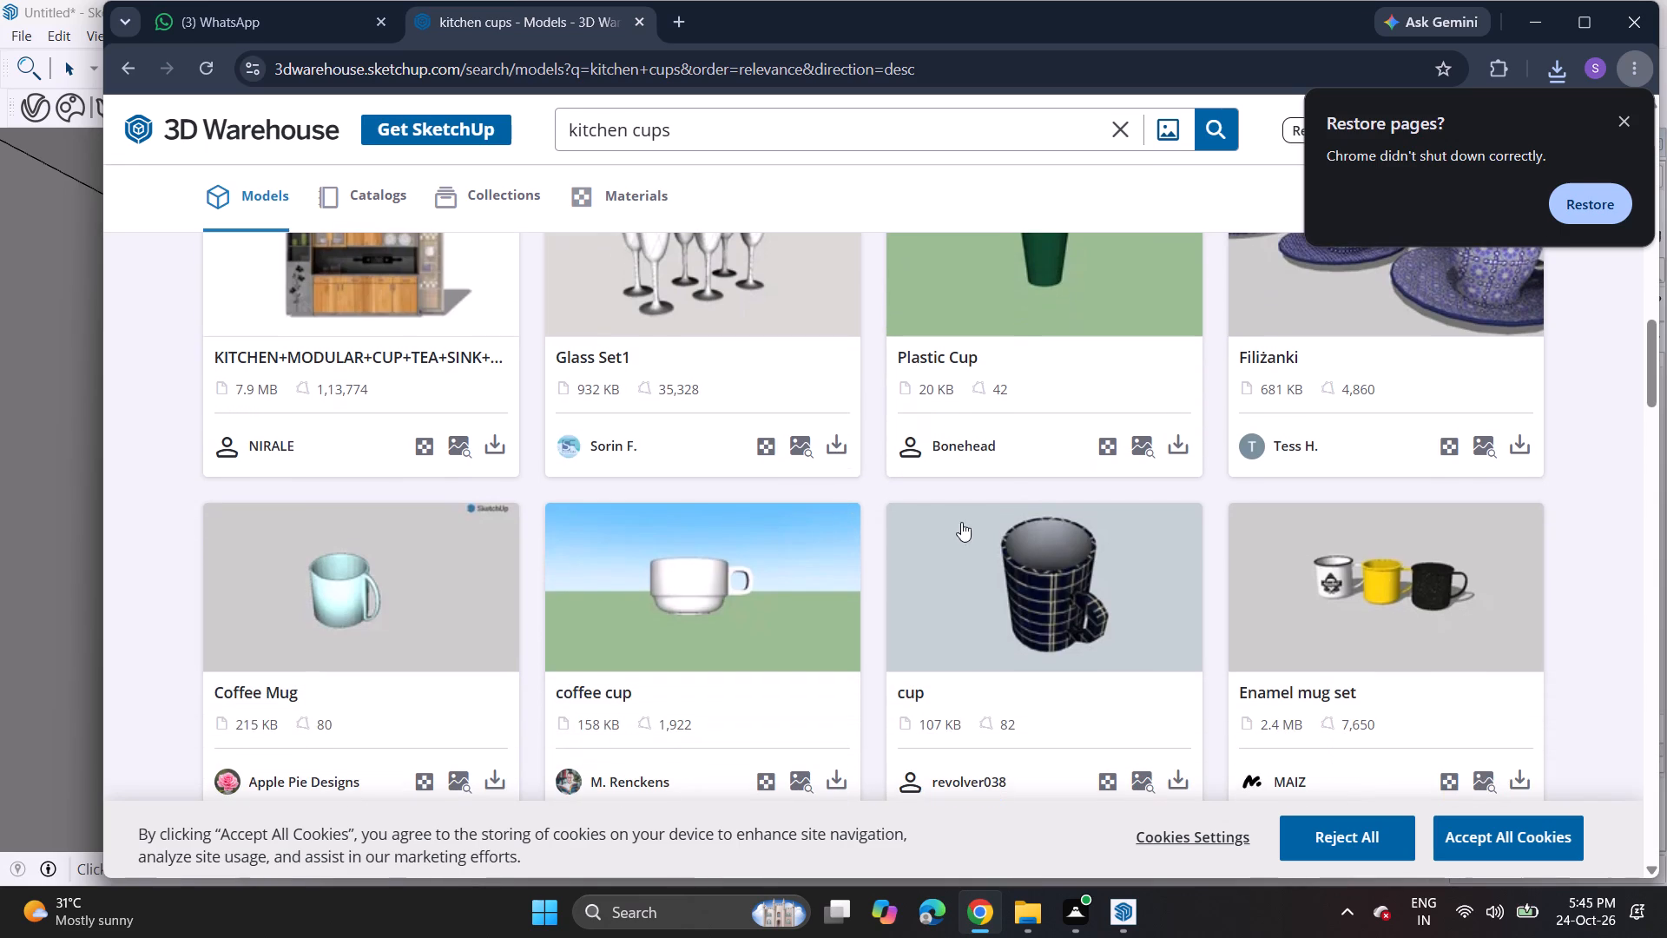
left_click(1523, 452)
left_click(1522, 500)
Examine the kitchen cups results for further cups and kitchenware worth using.
scroll(1143, 529, "down", 5)
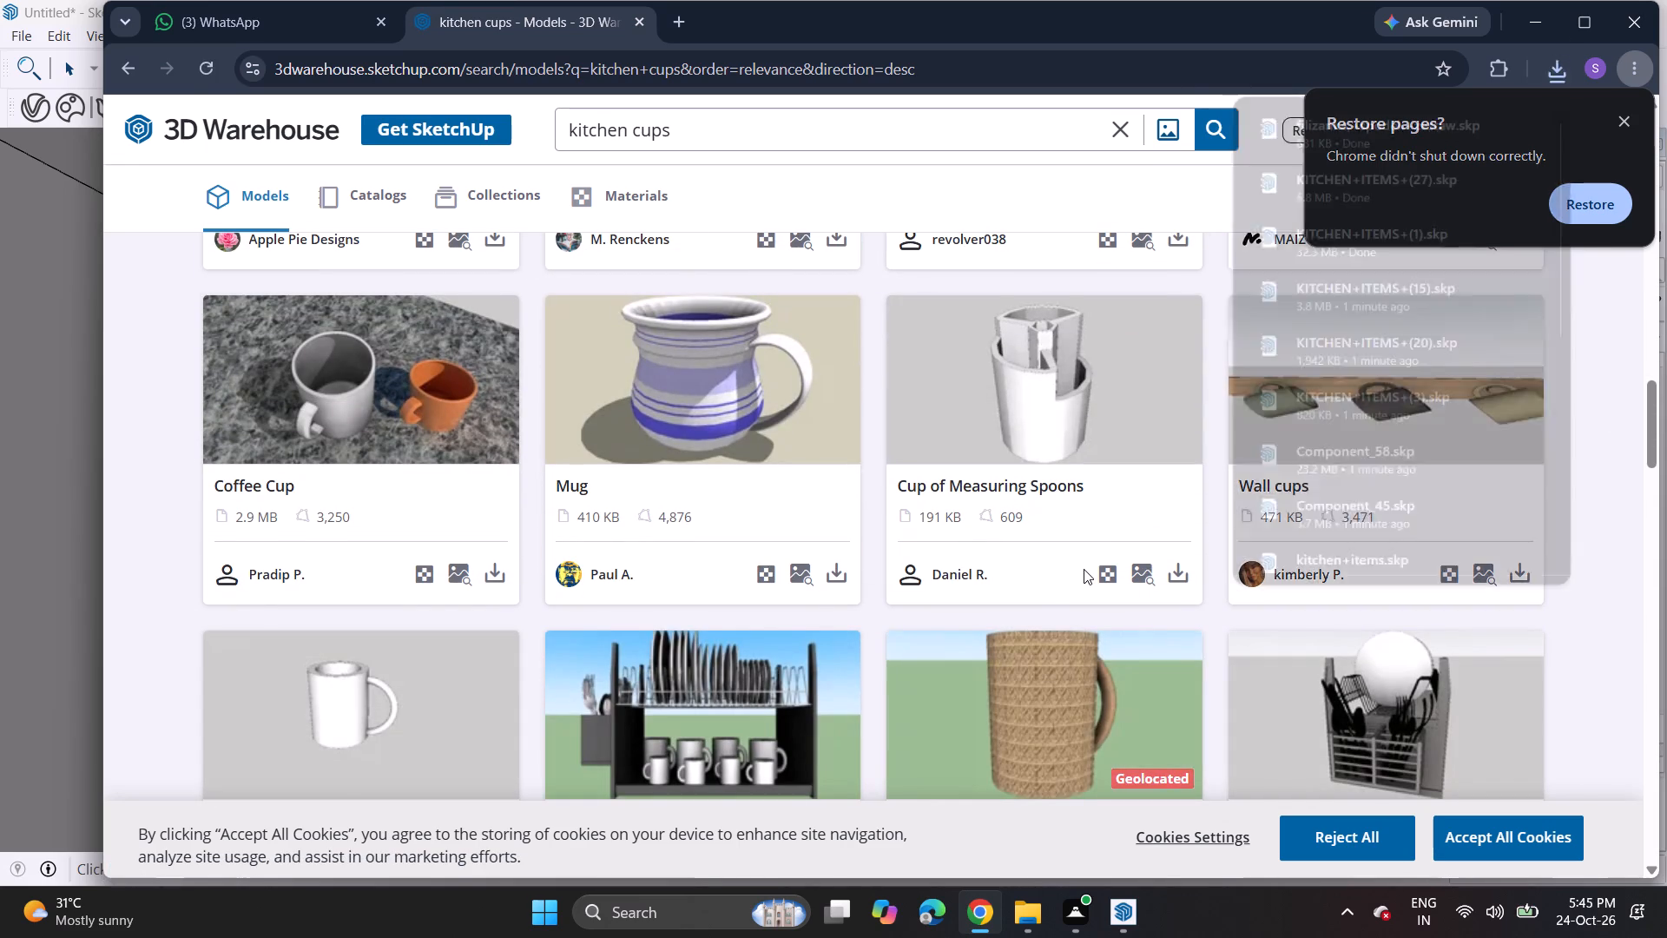
scroll(1084, 569, "down", 9)
scroll(1068, 569, "up", 1)
scroll(1068, 569, "down", 3)
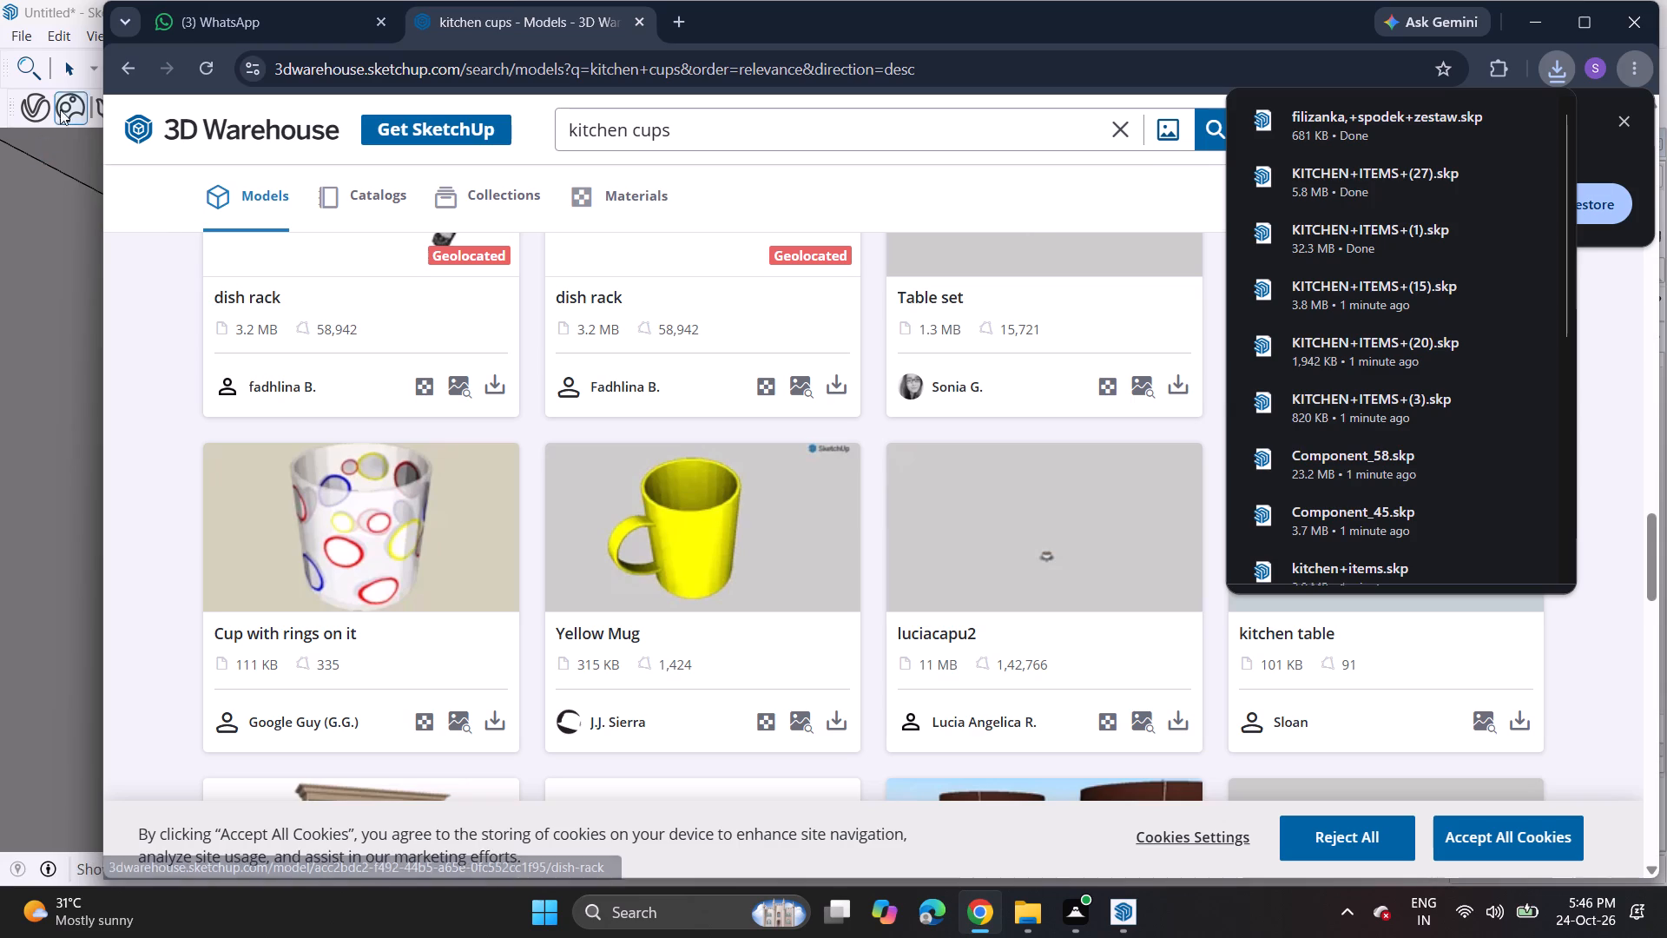
left_click(134, 62)
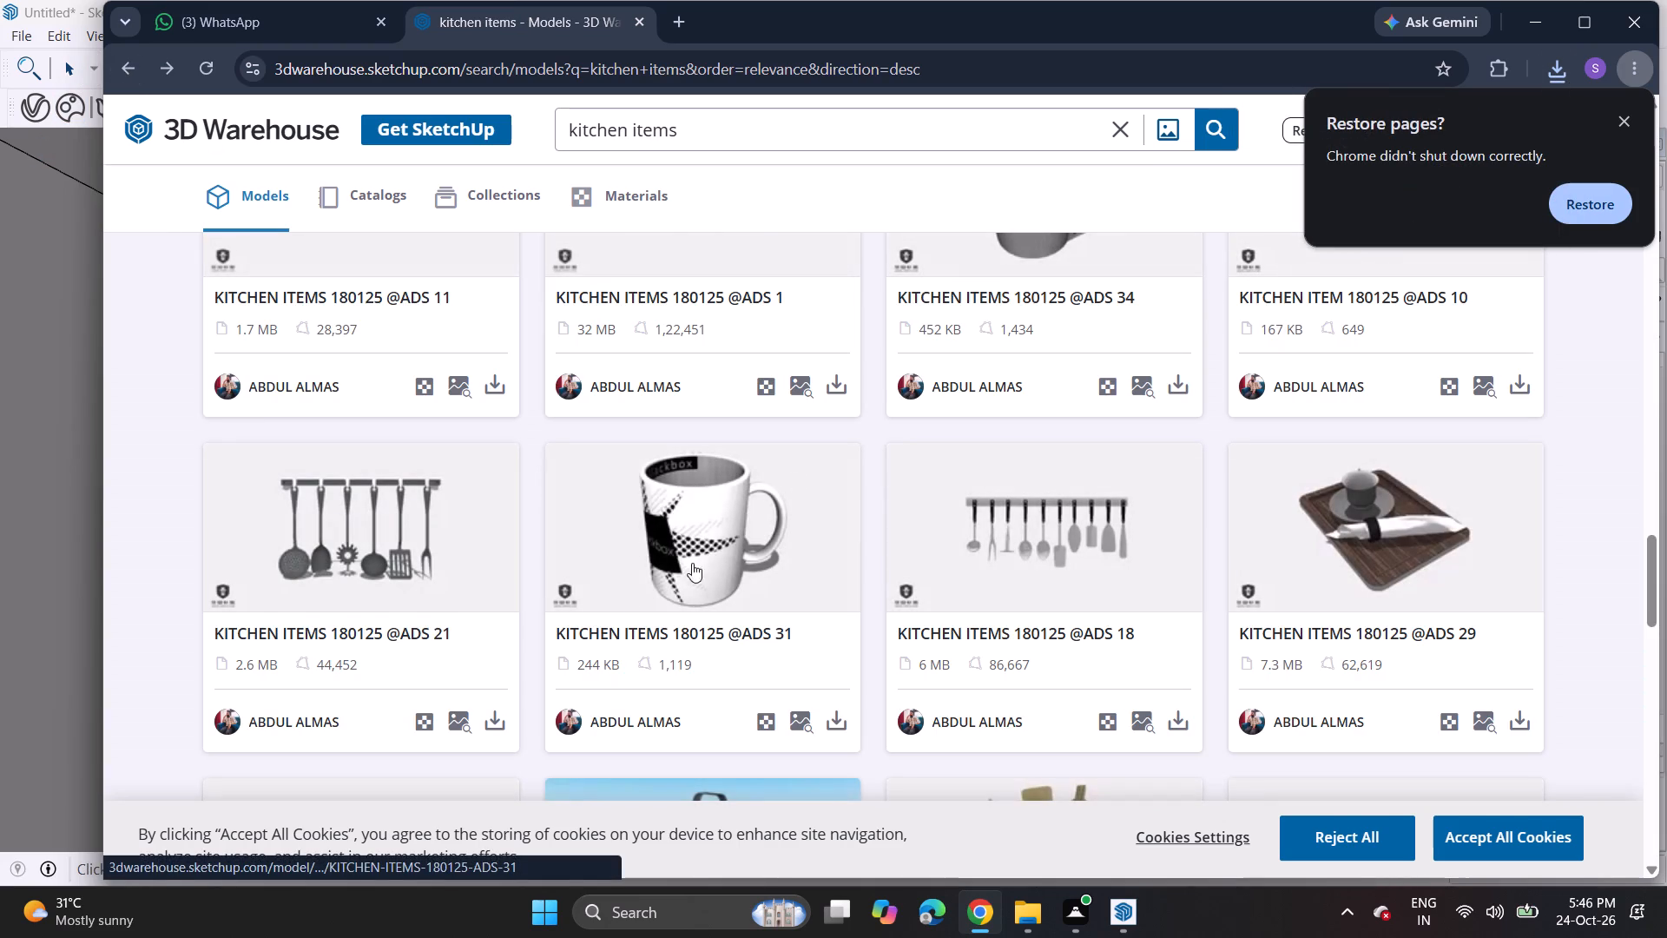
scroll(636, 609, "up", 3)
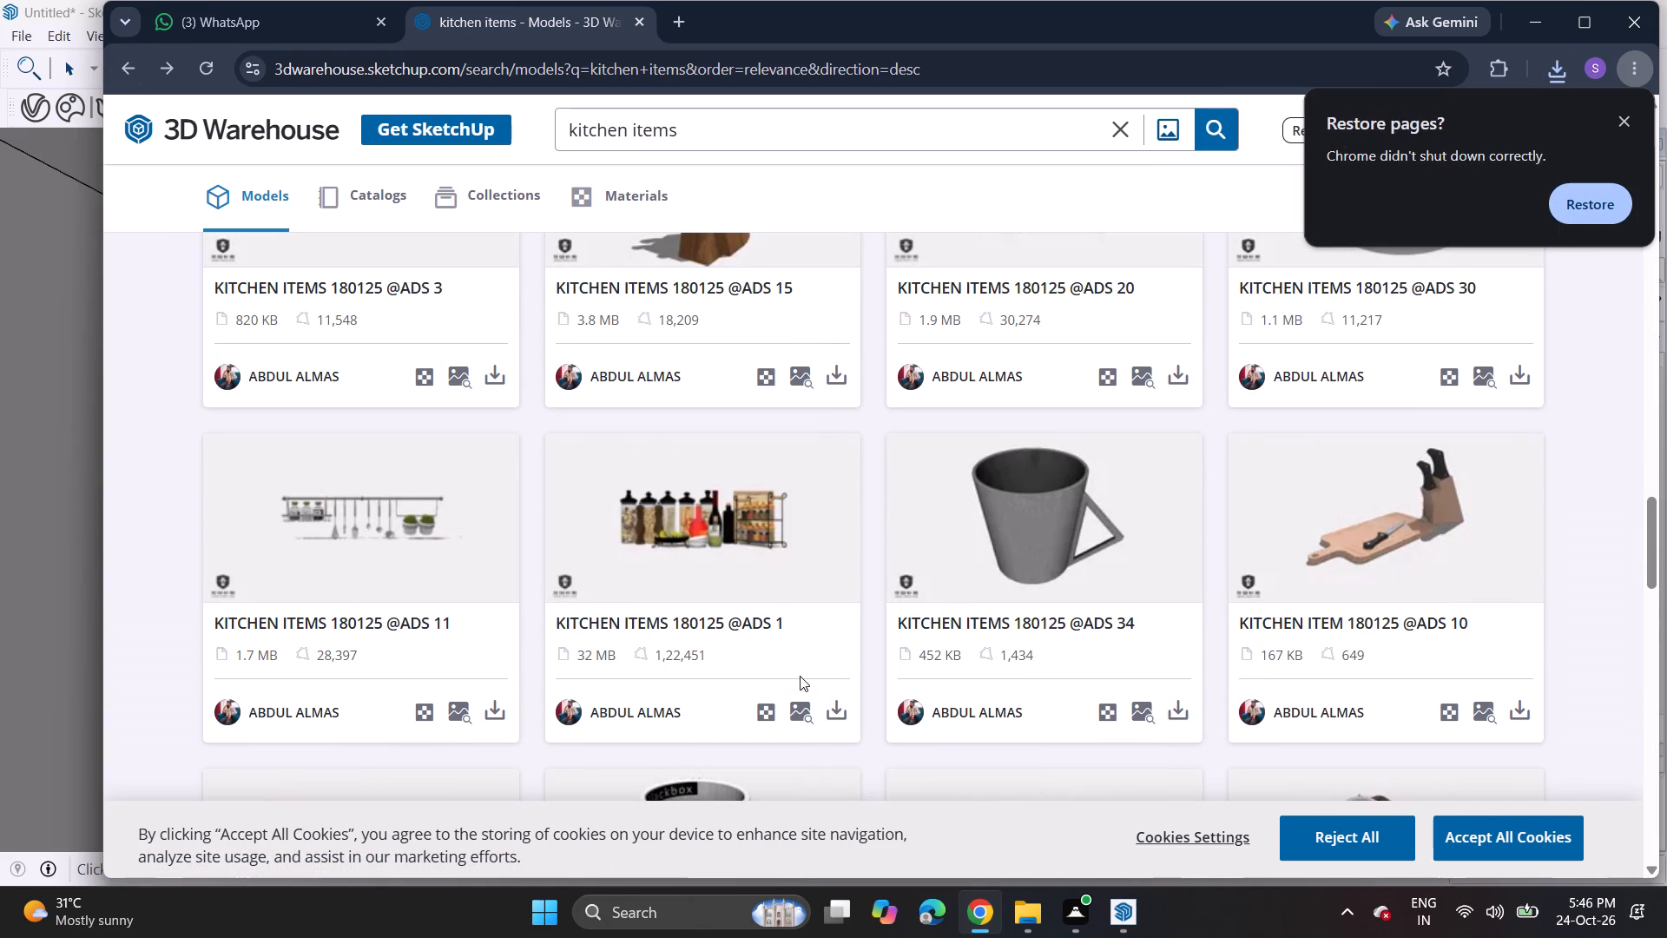
left_click(844, 720)
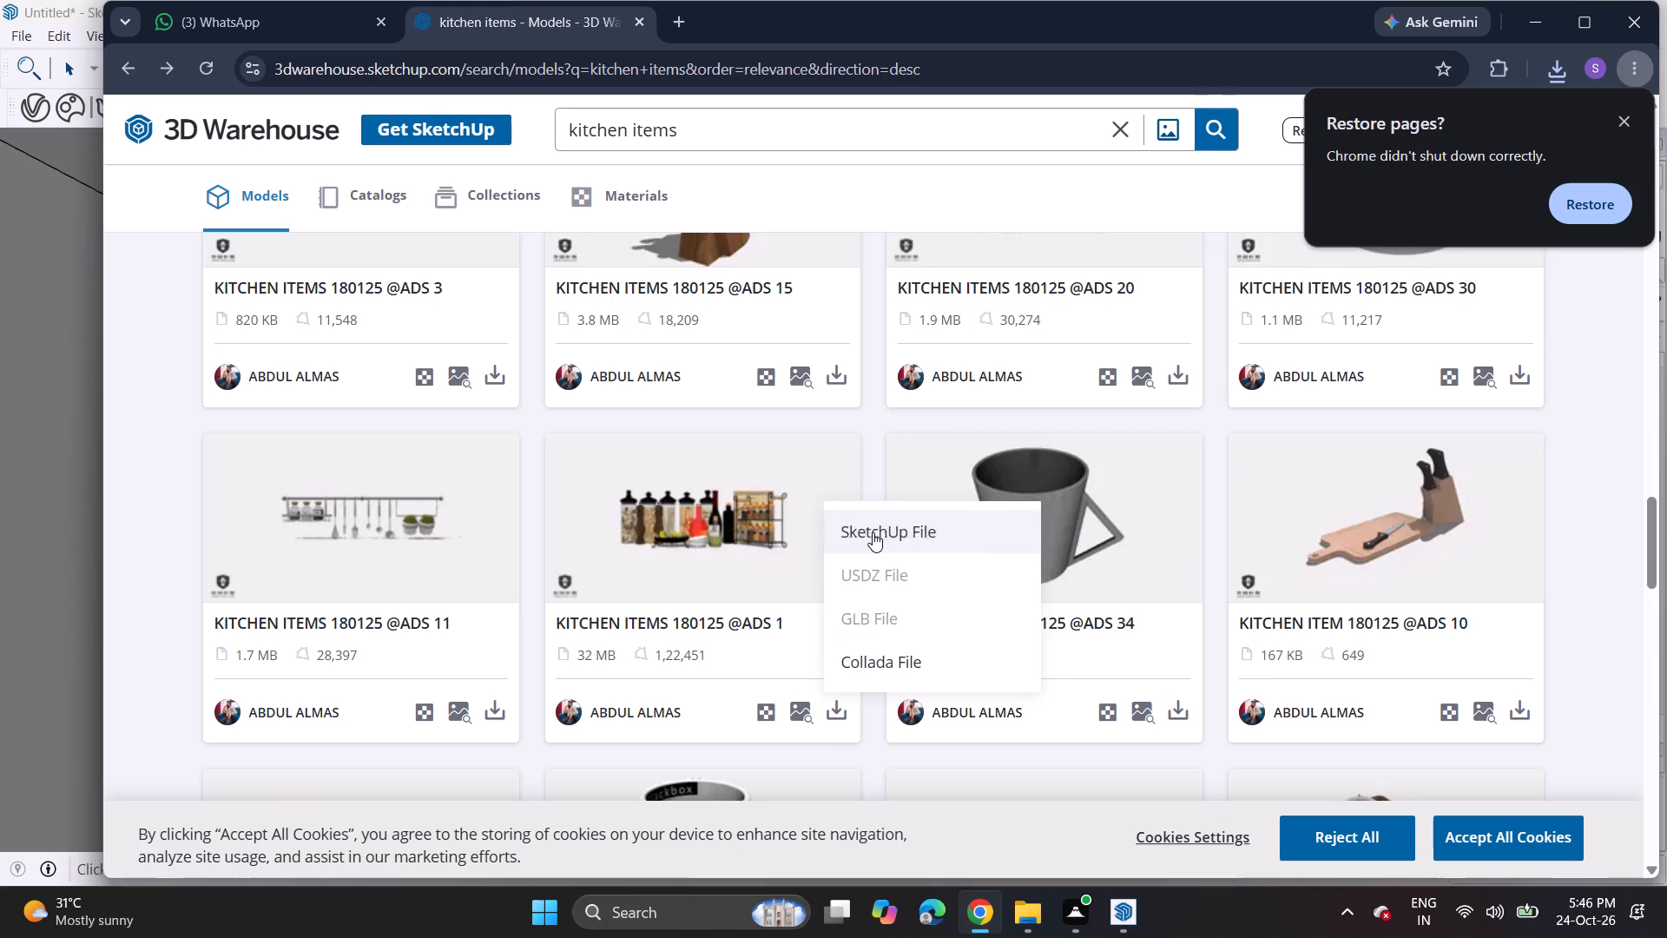
left_click(873, 532)
scroll(820, 578, "down", 2)
scroll(820, 578, "up", 1)
scroll(820, 578, "down", 2)
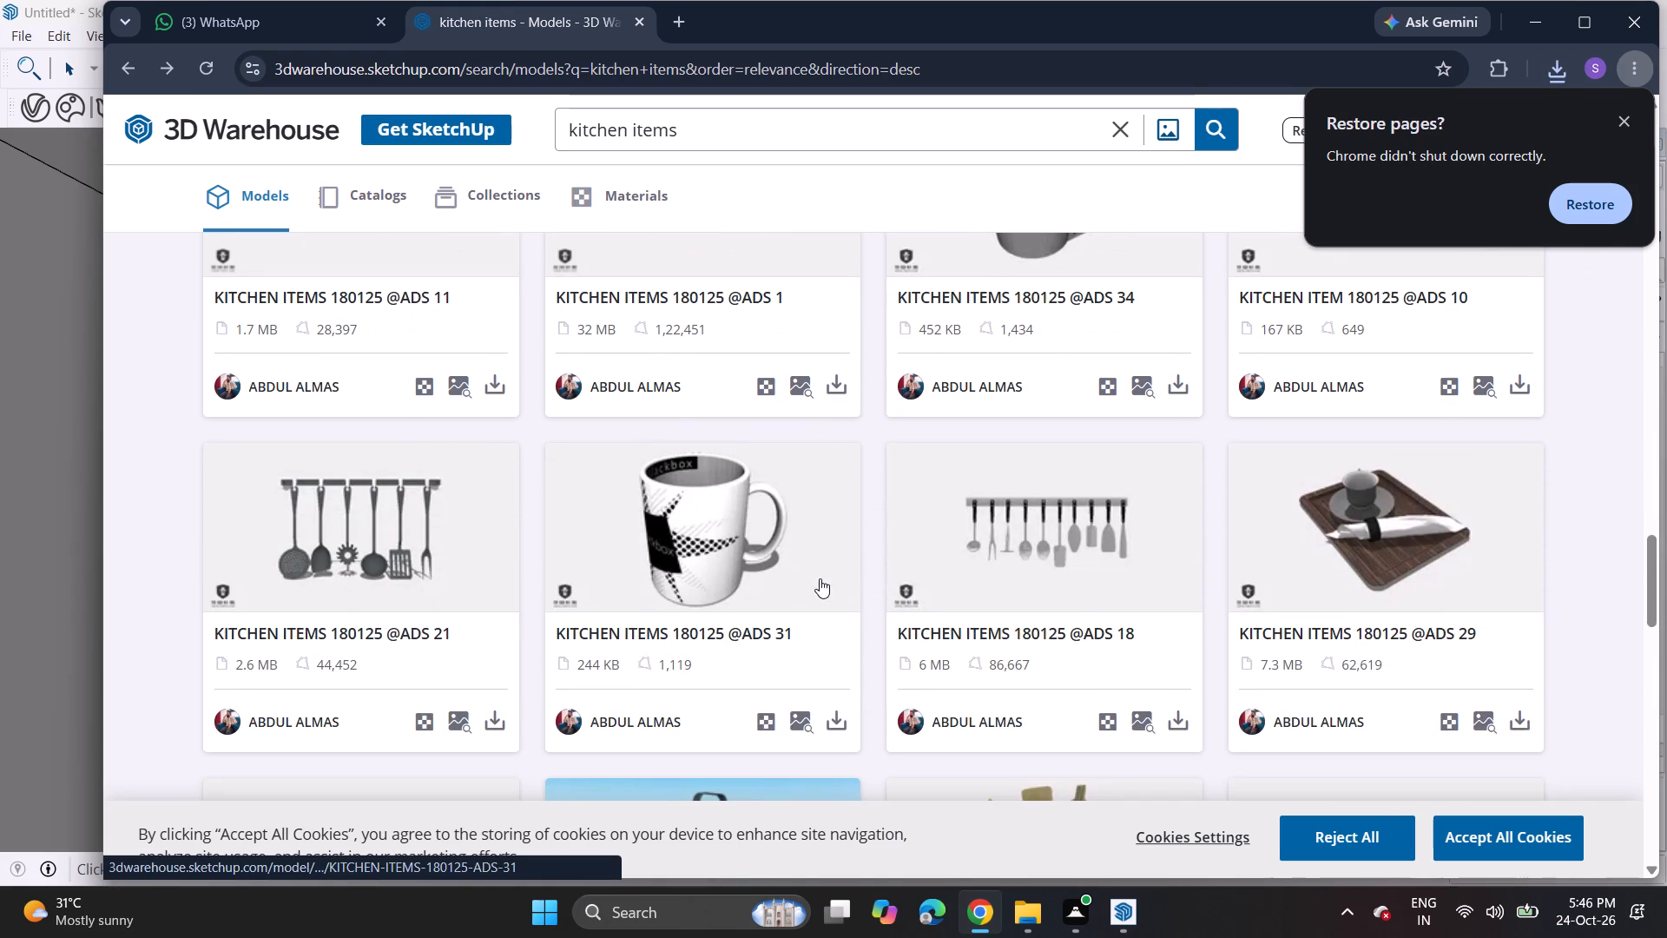
scroll(820, 578, "down", 3)
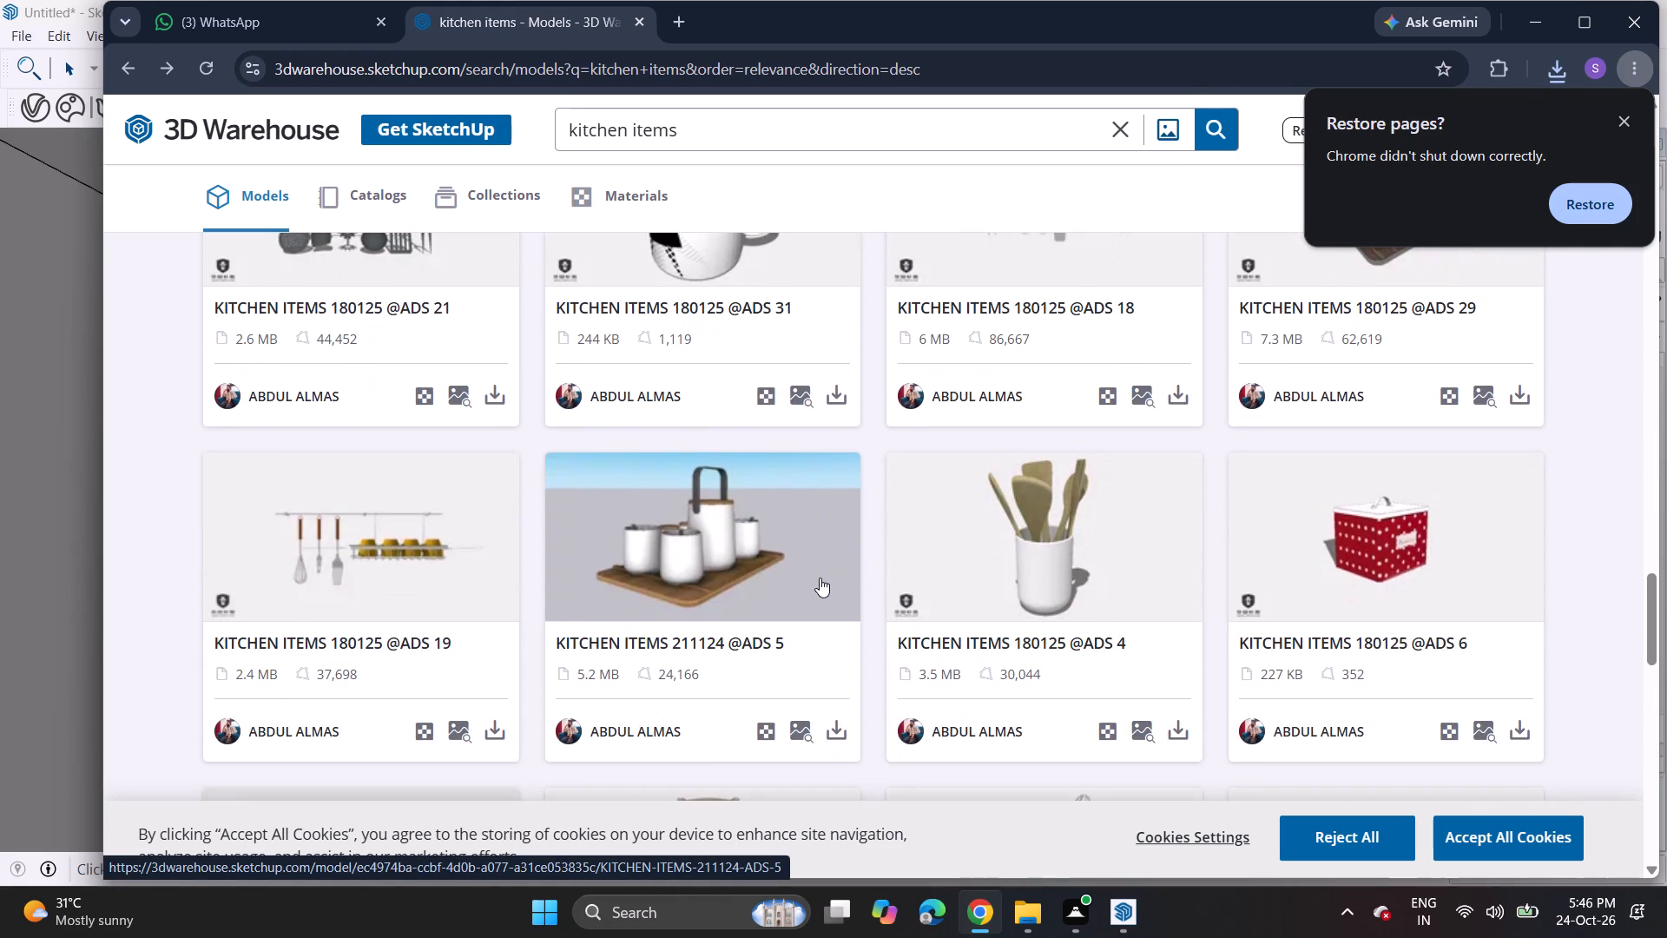
left_click(829, 724)
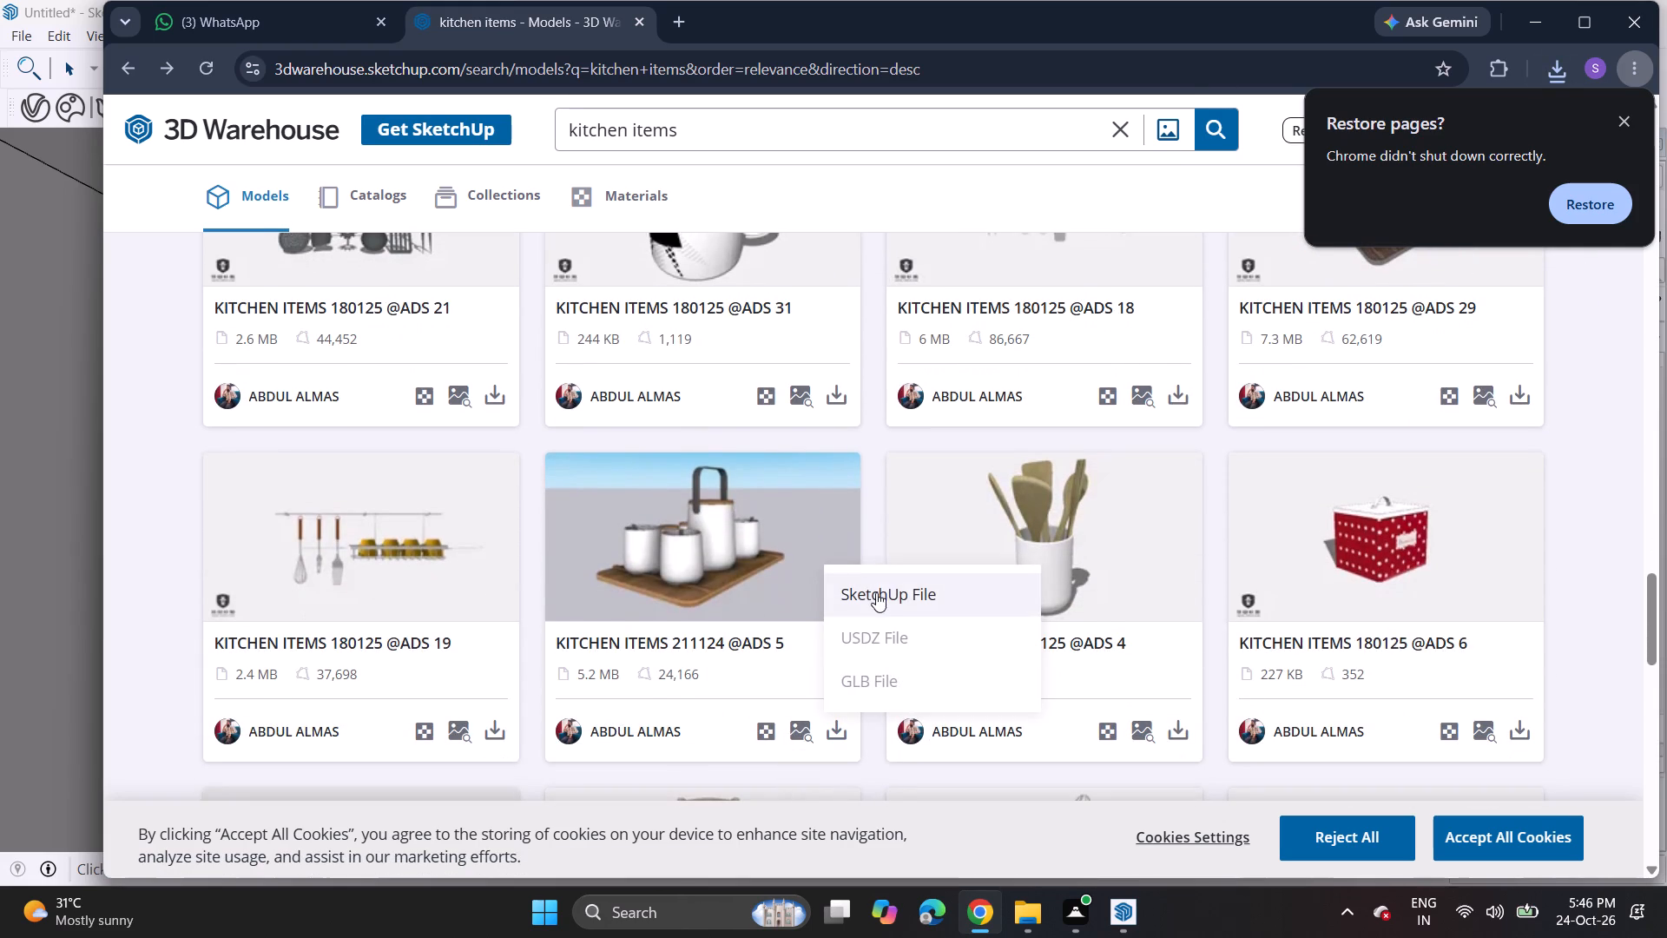
left_click(876, 592)
scroll(794, 629, "down", 2)
scroll(791, 629, "up", 1)
scroll(791, 629, "down", 1)
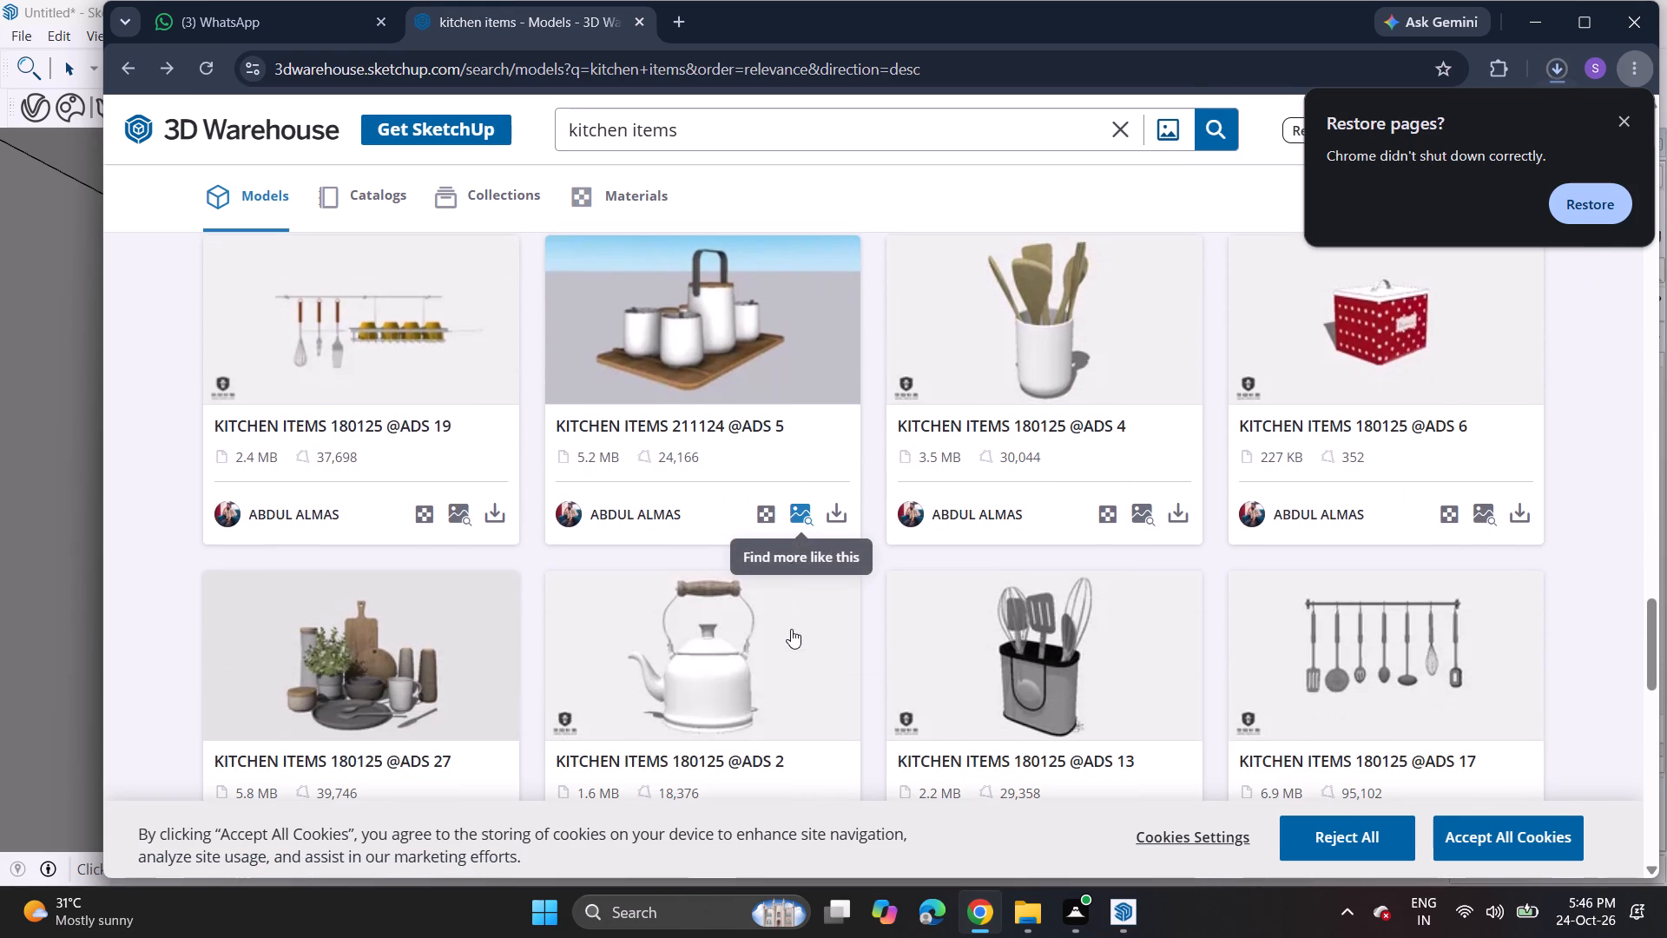
scroll(567, 687, "down", 2)
left_click(493, 648)
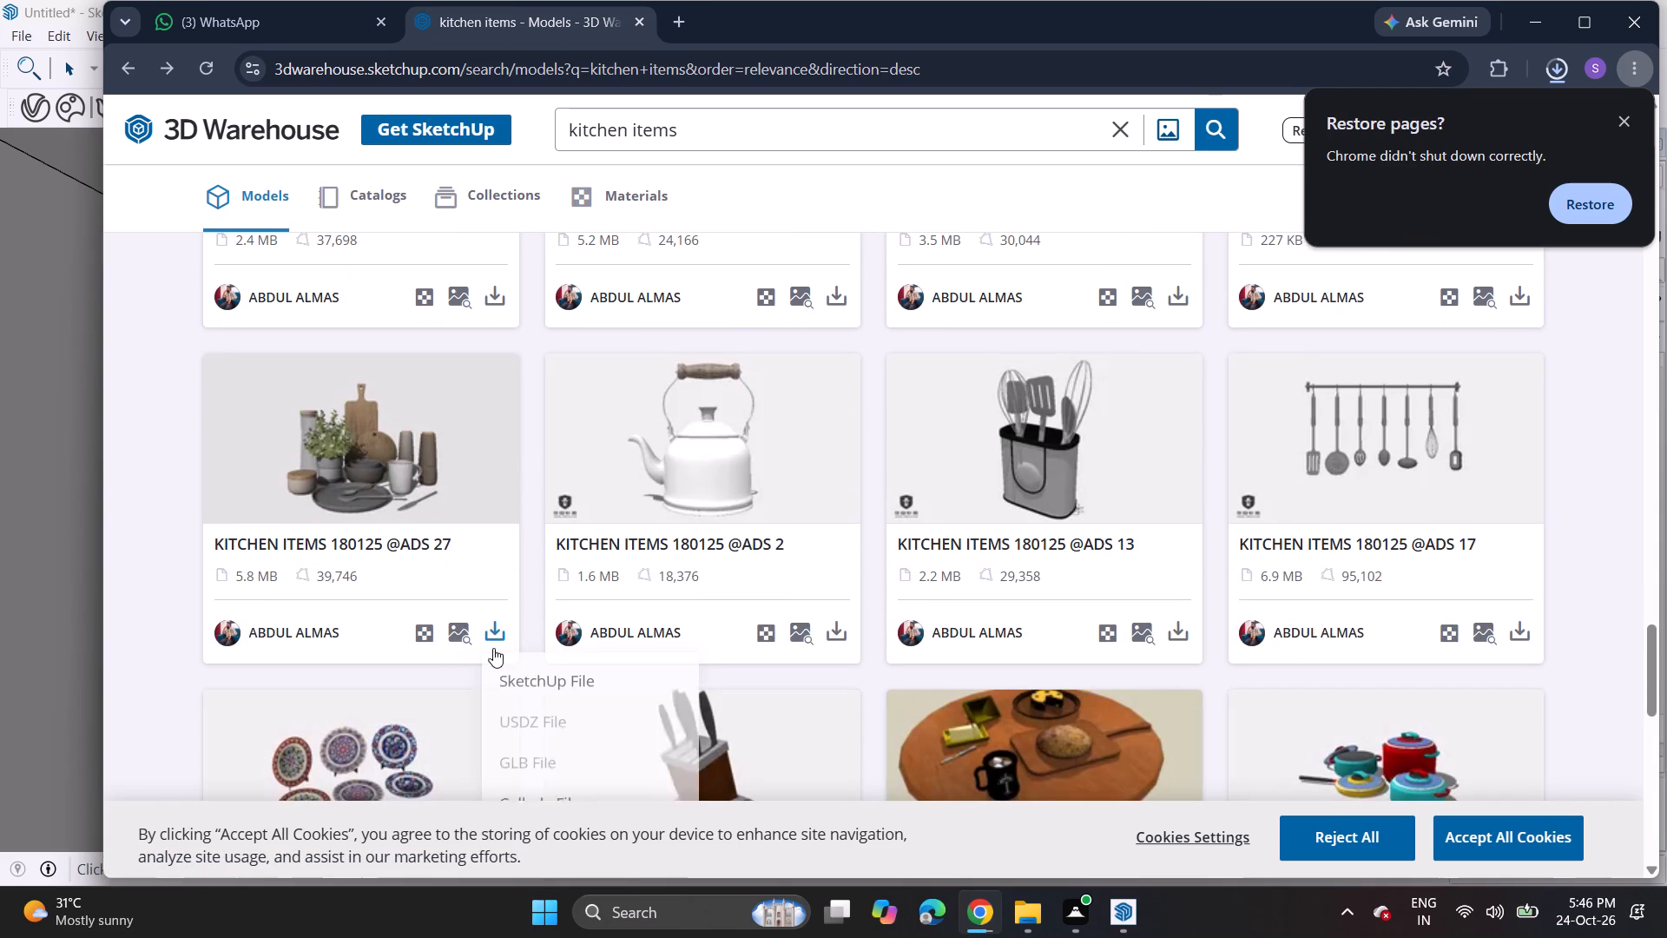
left_click(514, 673)
scroll(514, 676, "down", 2)
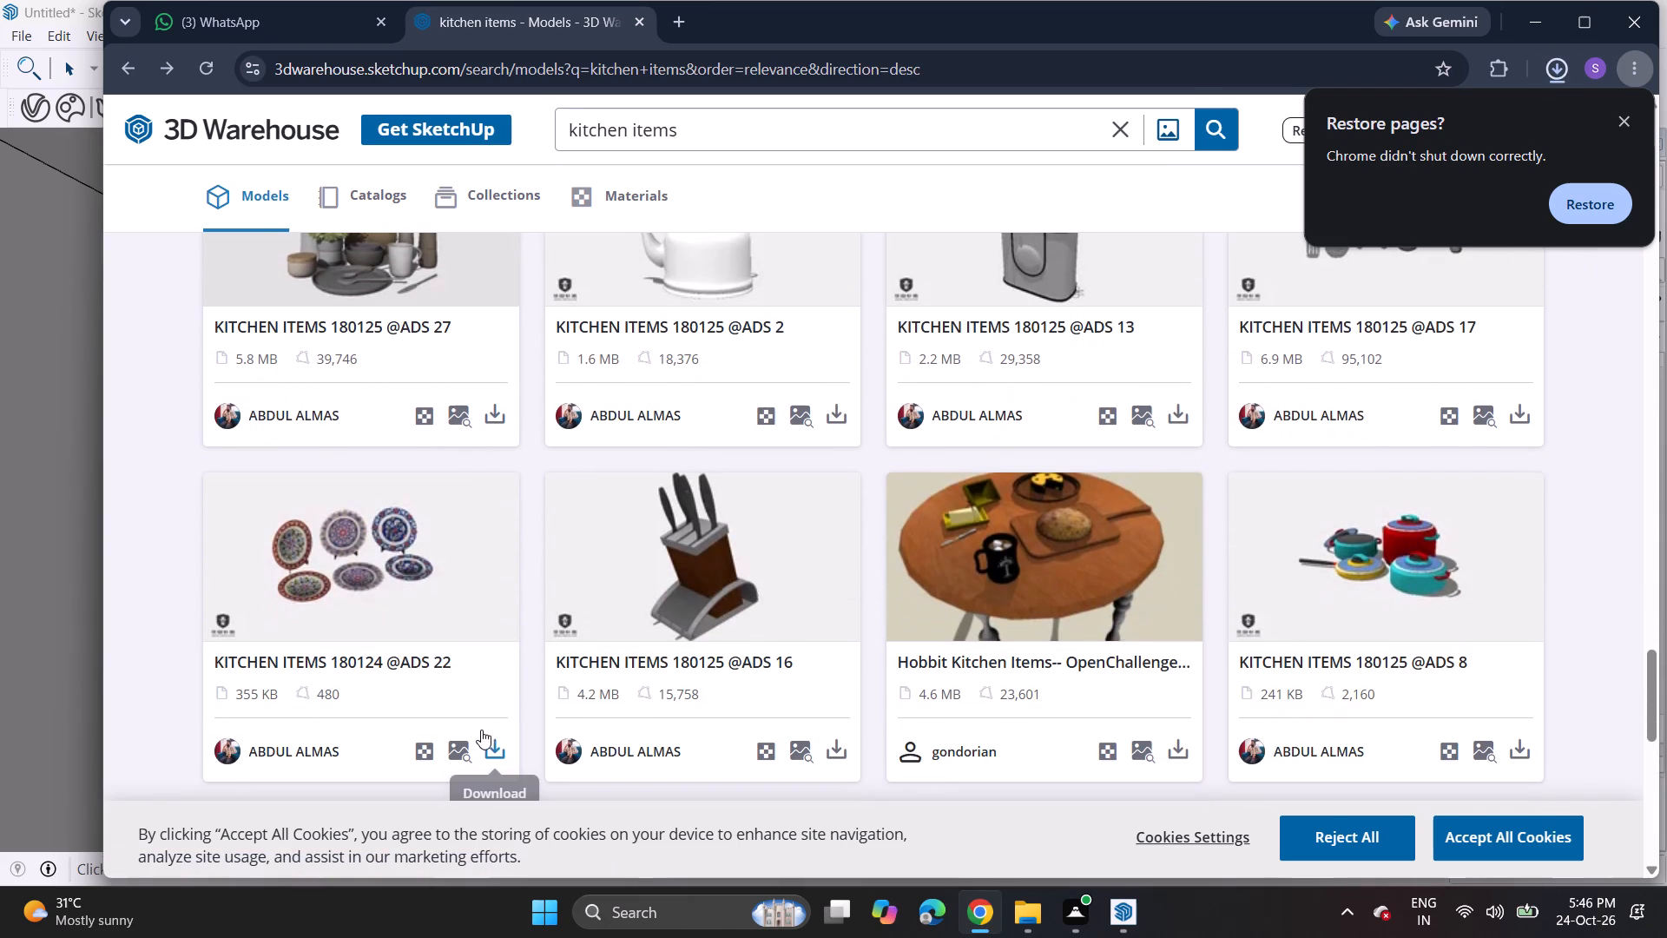
left_click(486, 756)
left_click(597, 599)
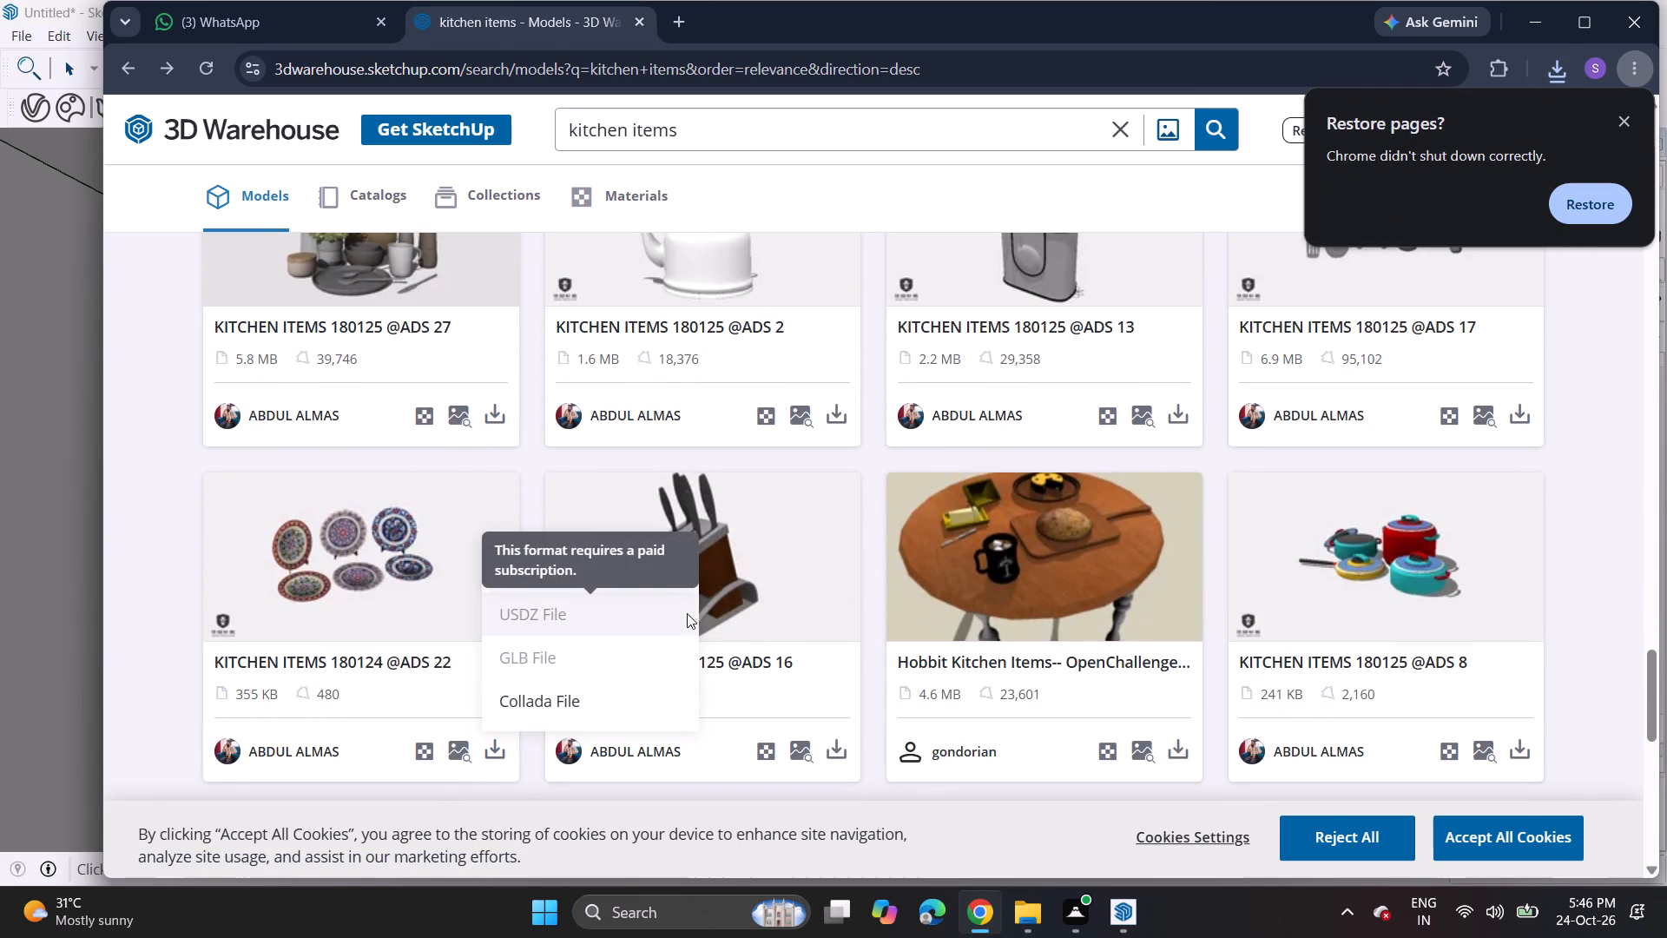
left_click(654, 561)
scroll(755, 618, "up", 1)
scroll(756, 619, "down", 2)
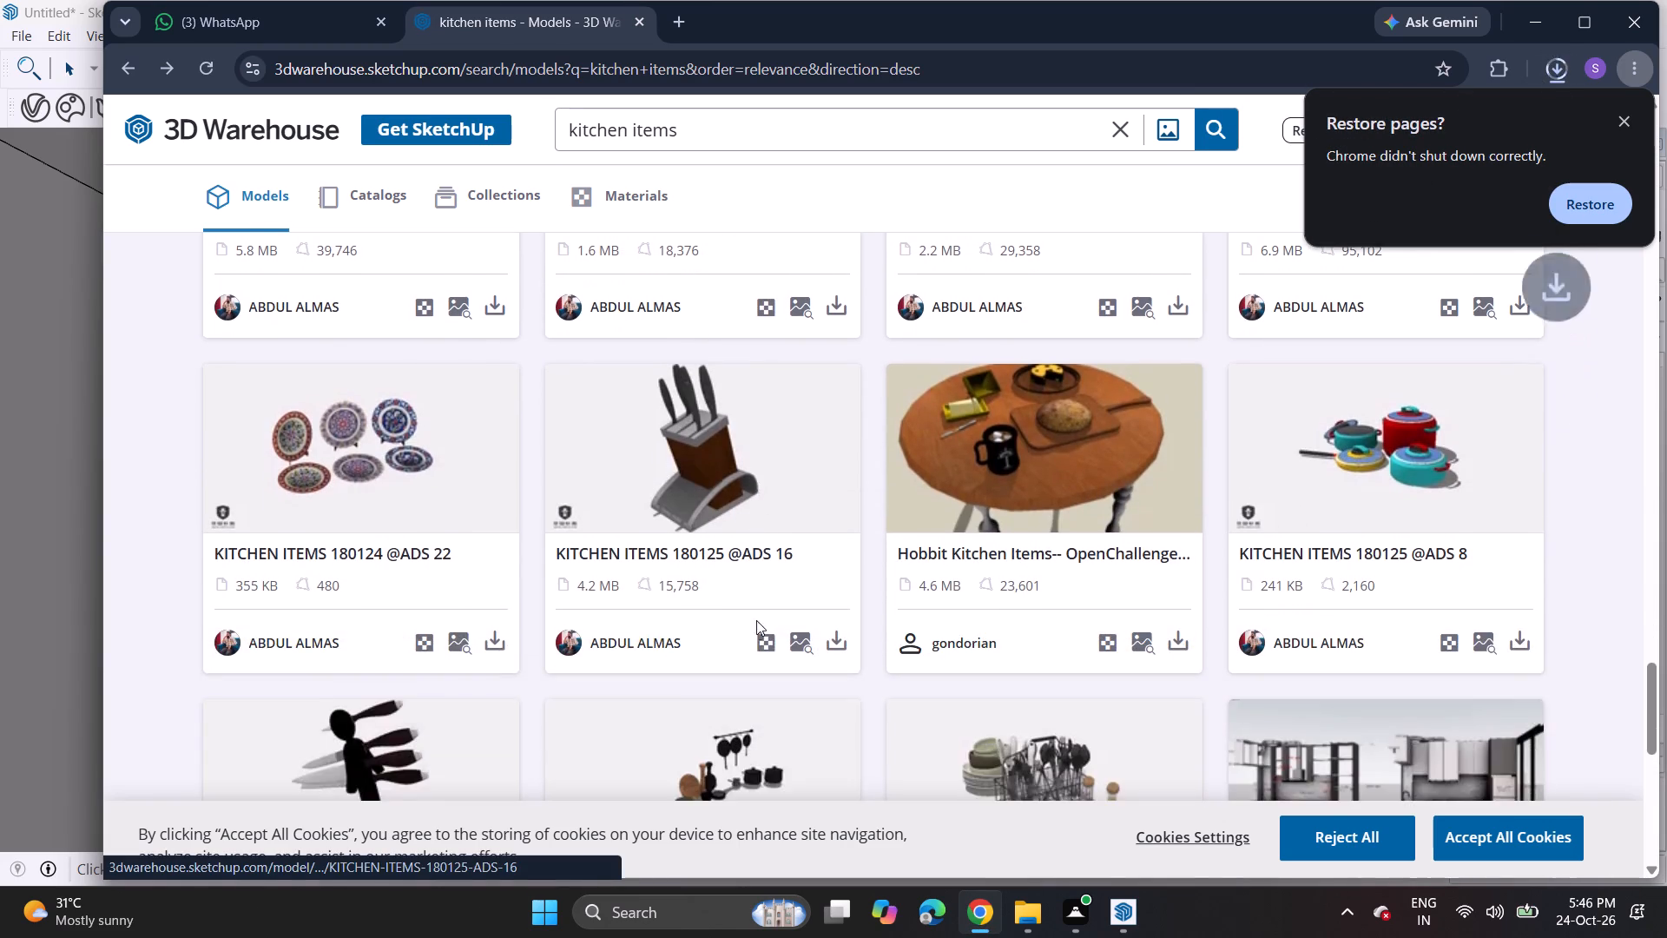
scroll(756, 620, "down", 3)
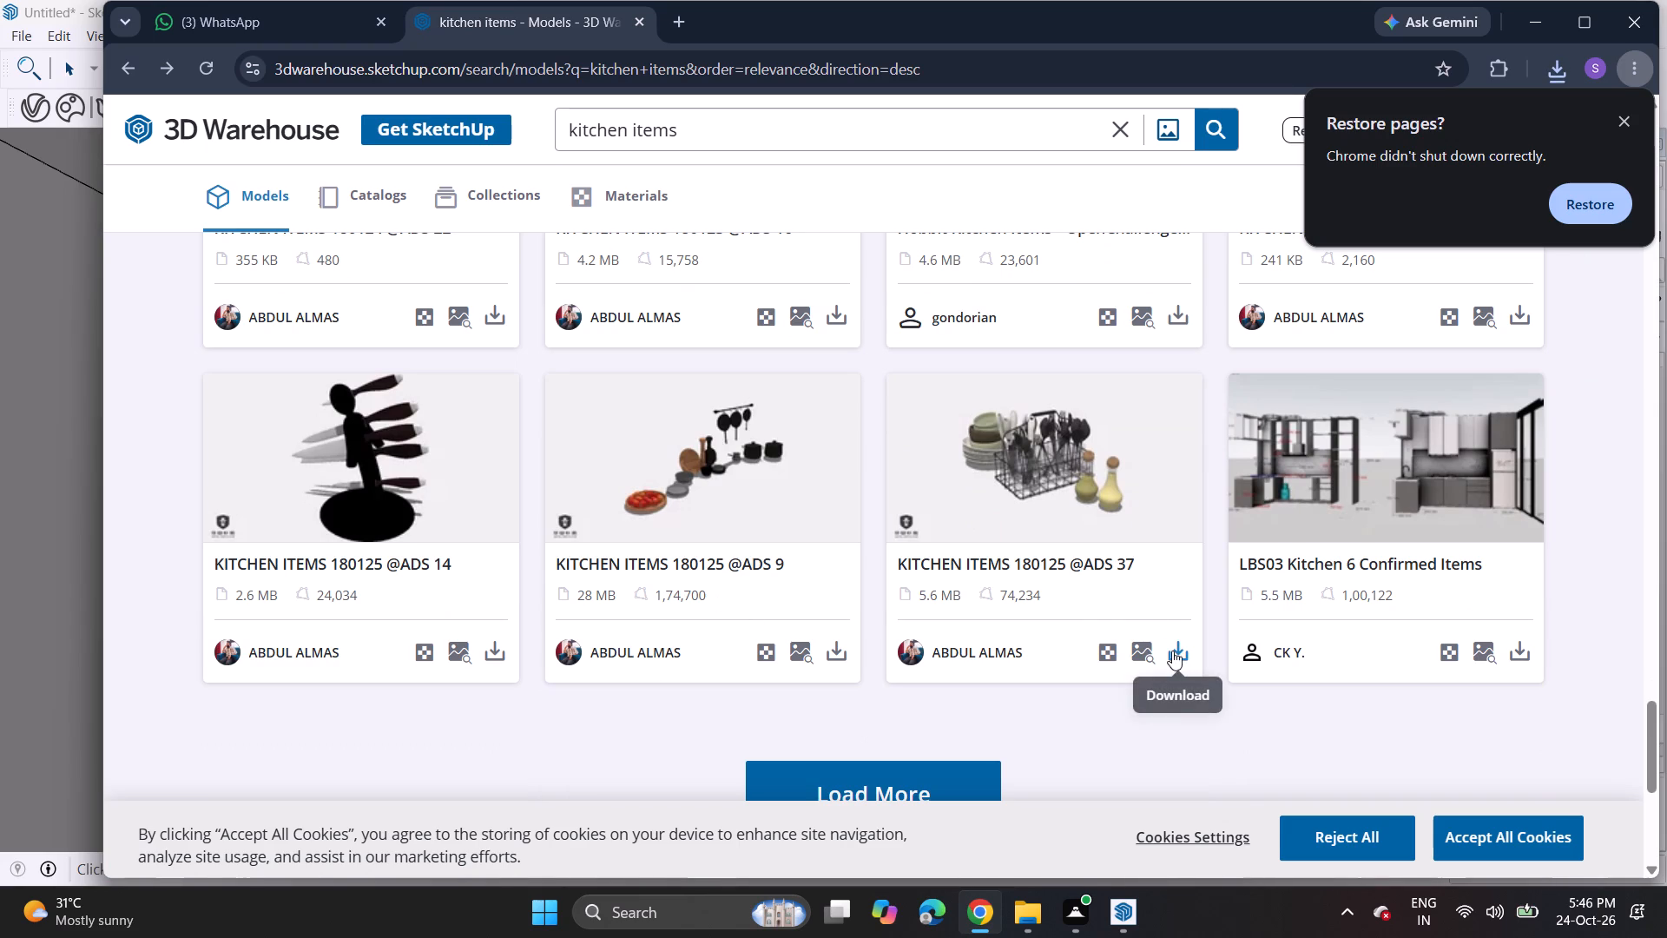
left_click(1172, 651)
left_click(1195, 695)
Load another batch of kitchen items results and look back through the list for more shelf items.
scroll(947, 622, "down", 2)
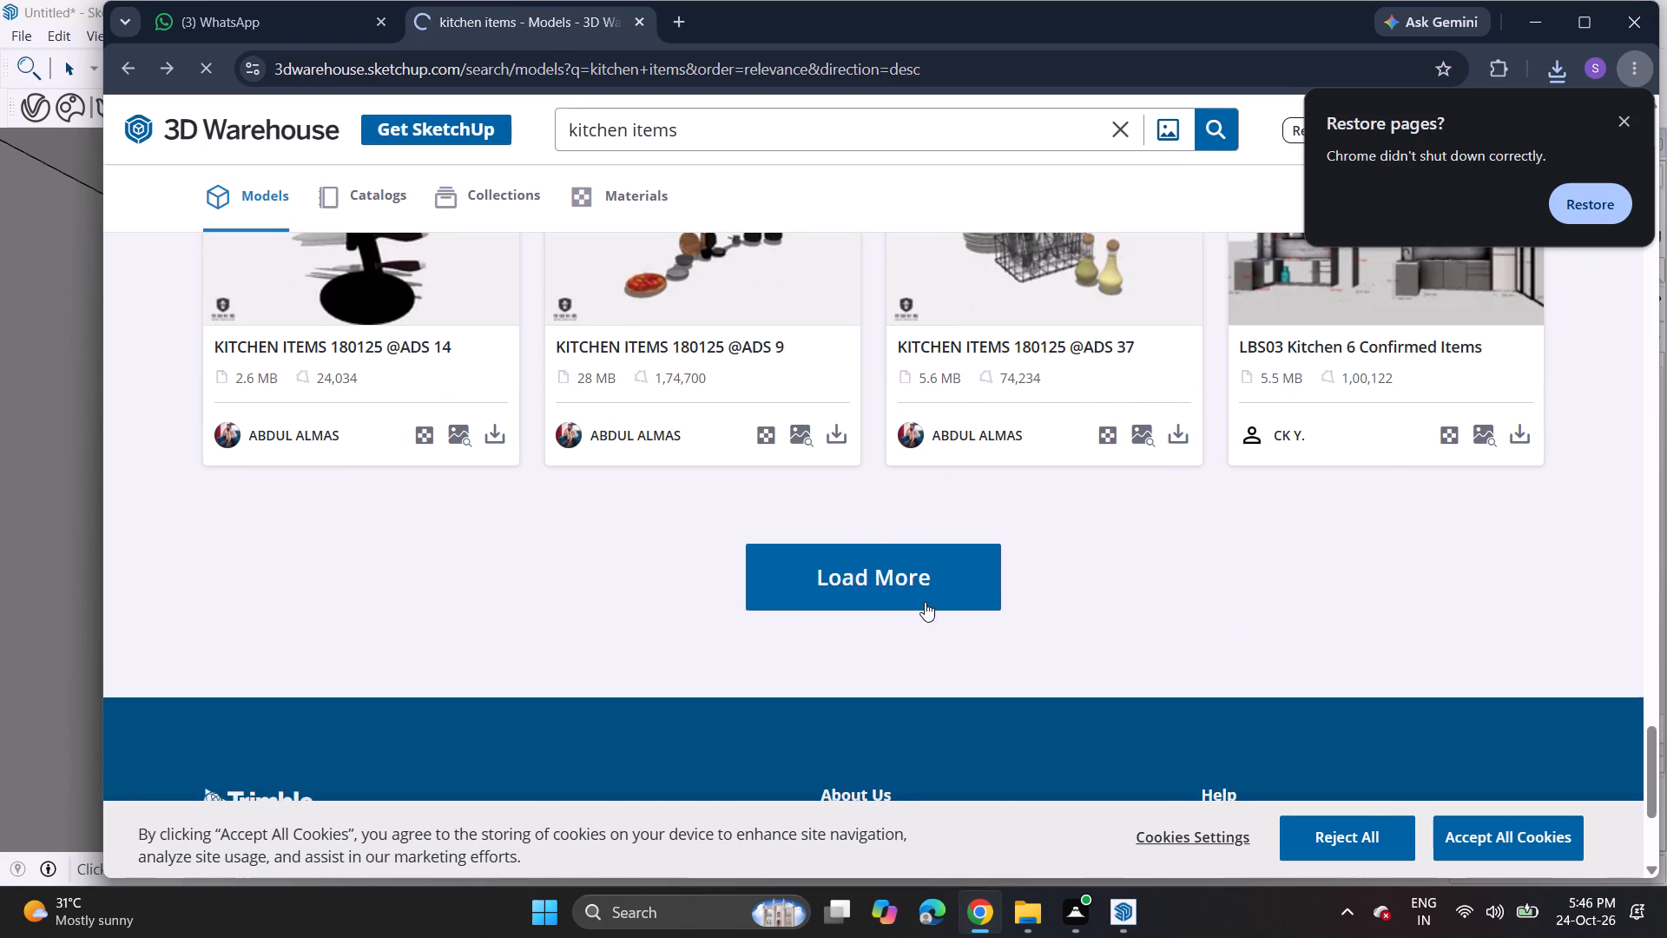
left_click(913, 588)
scroll(913, 586, "up", 2)
scroll(912, 586, "down", 4)
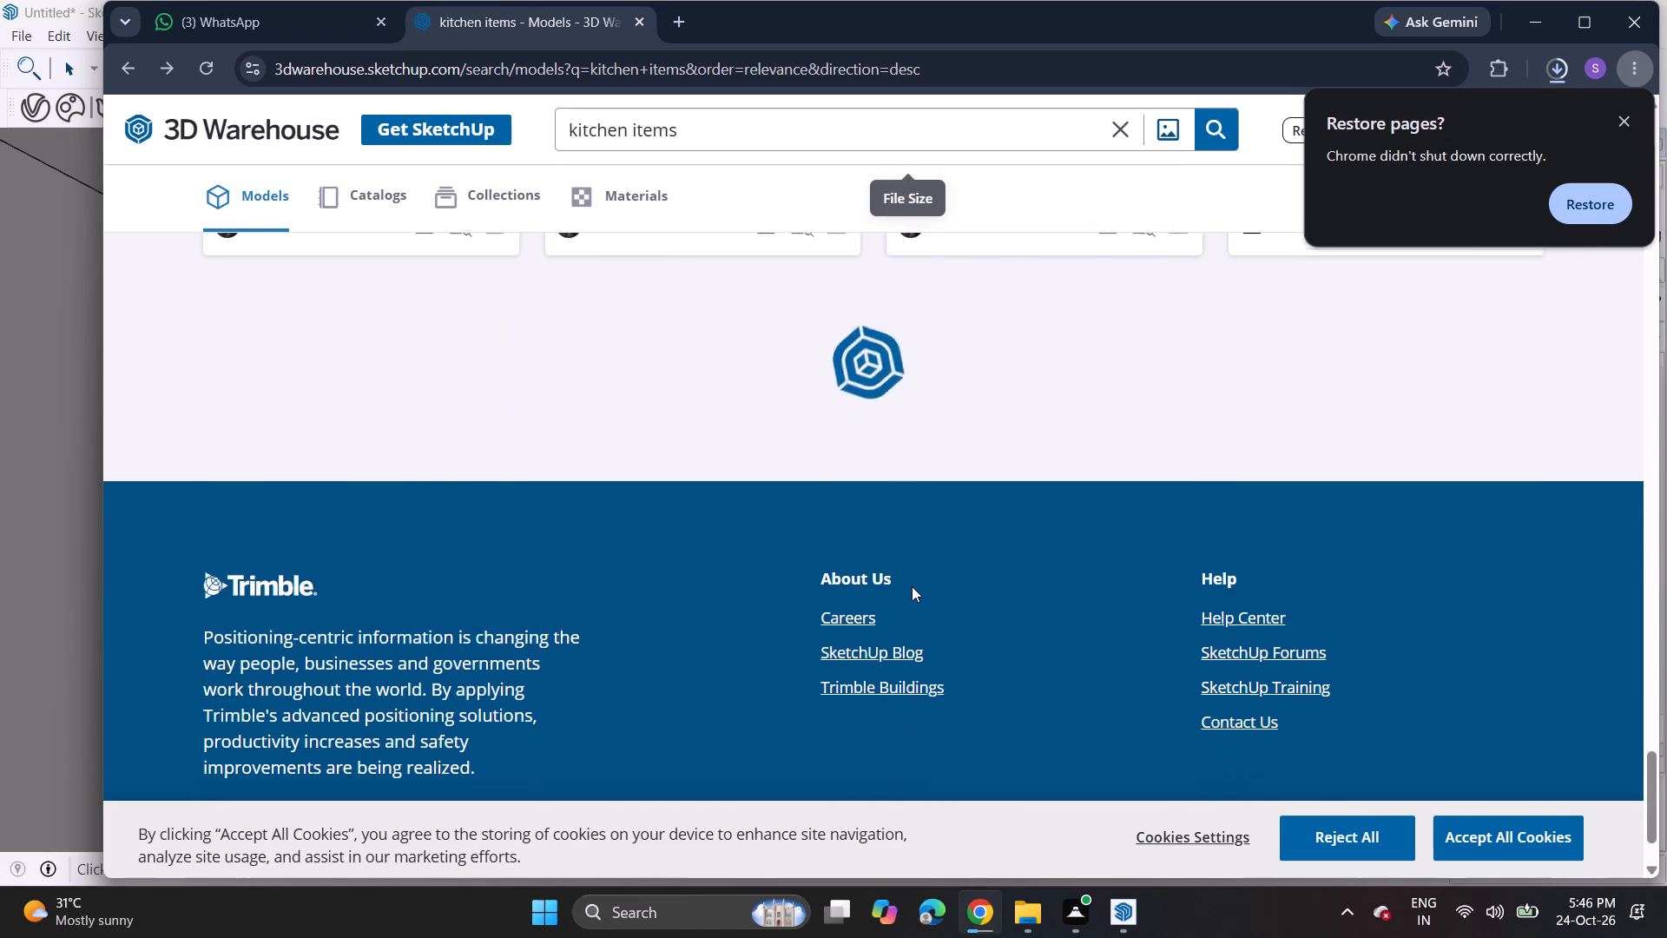
left_click(910, 132)
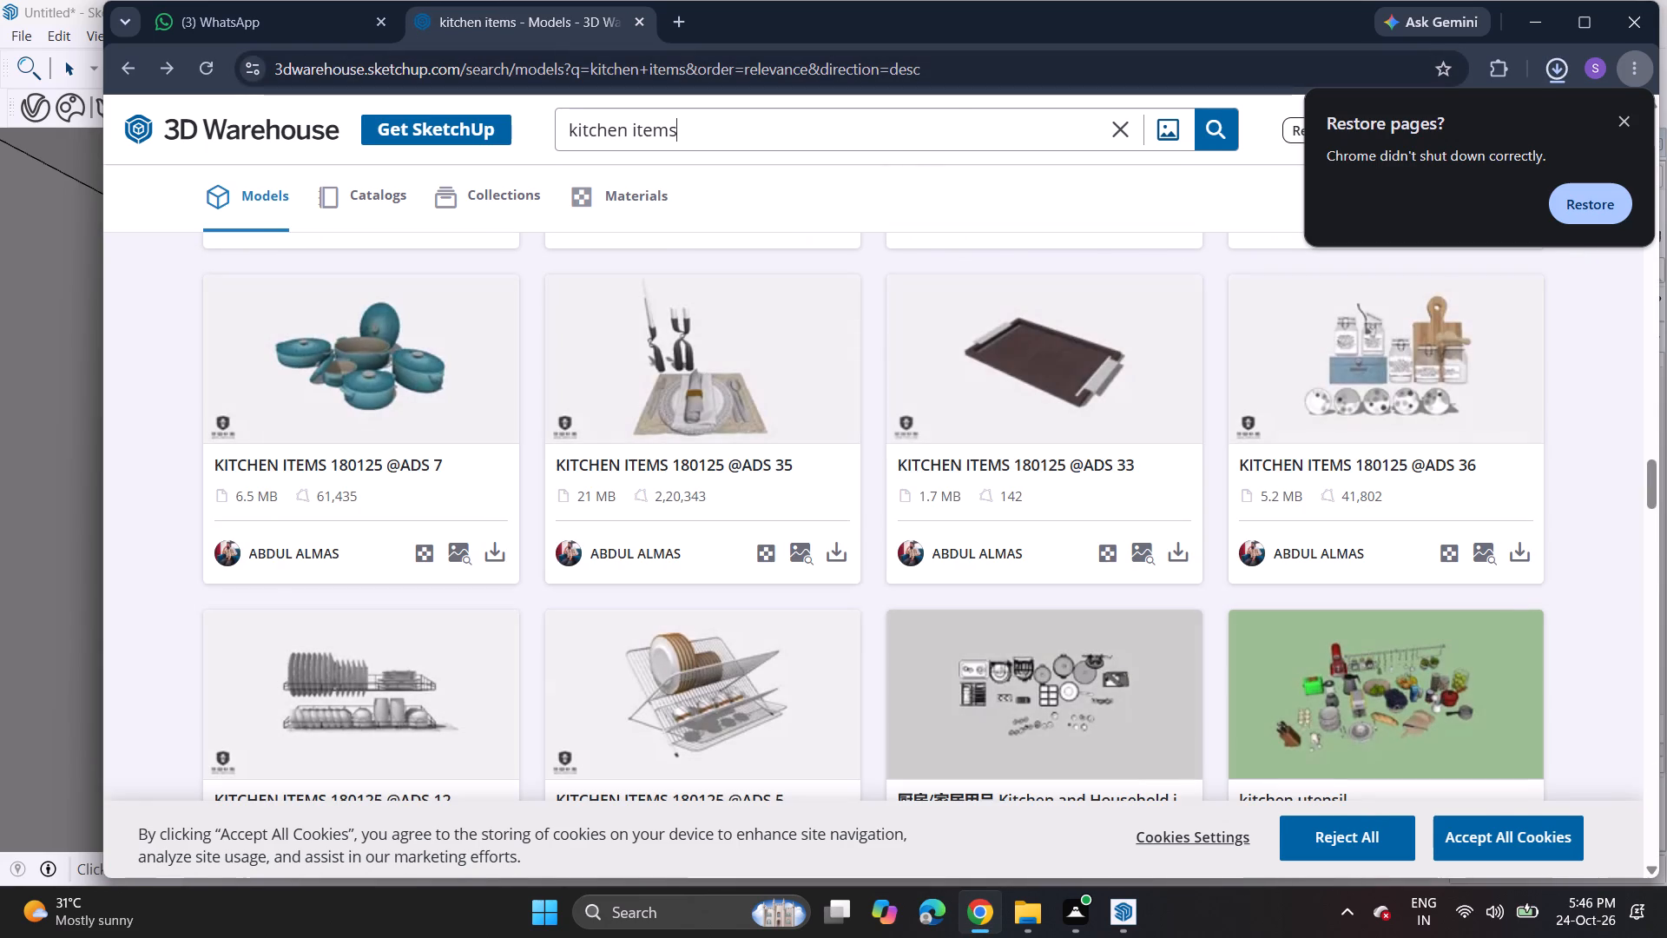
scroll(1033, 380, "down", 3)
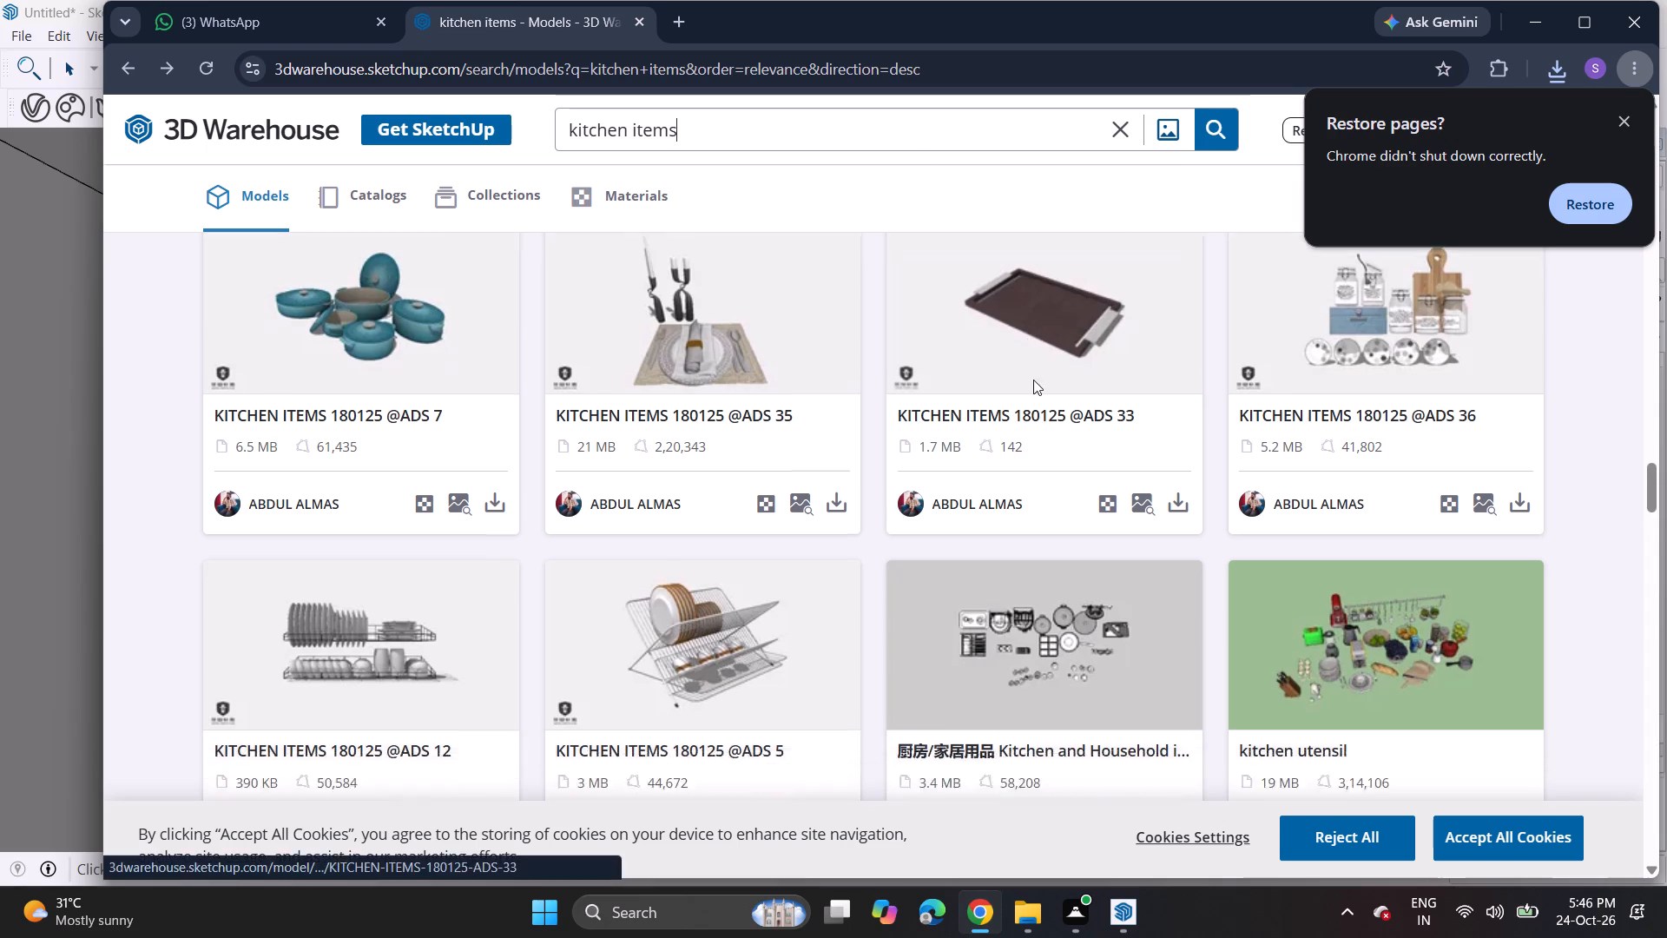
scroll(1033, 380, "down", 4)
scroll(1031, 383, "up", 13)
scroll(1031, 384, "down", 1)
scroll(1031, 384, "up", 1)
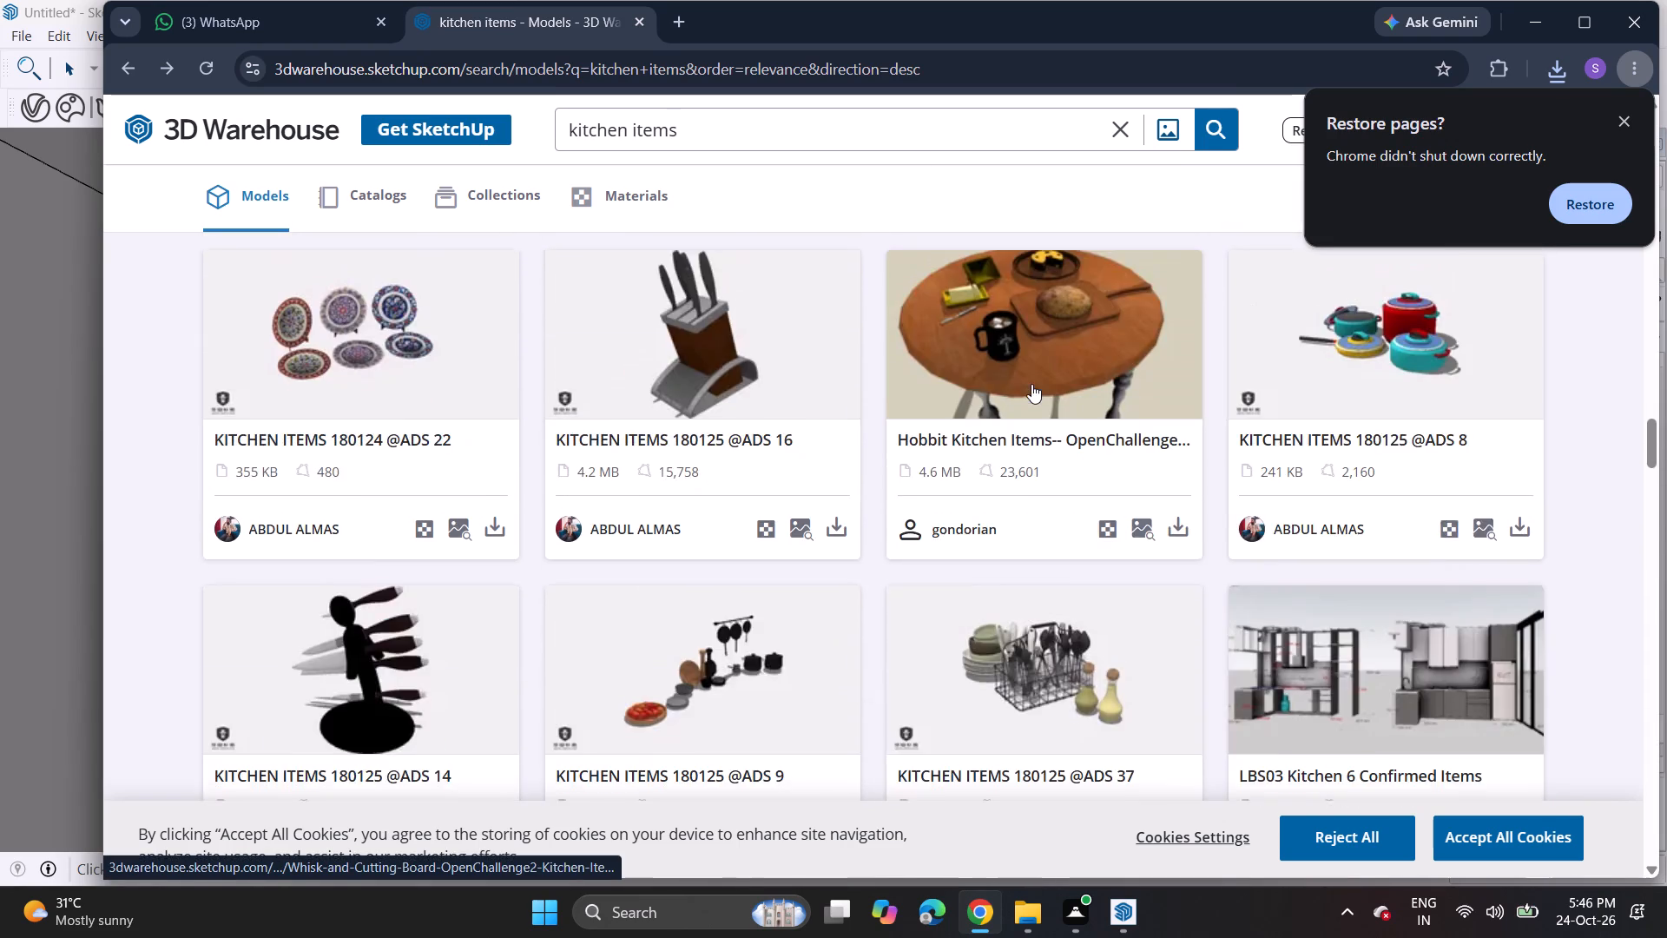
scroll(1031, 384, "up", 19)
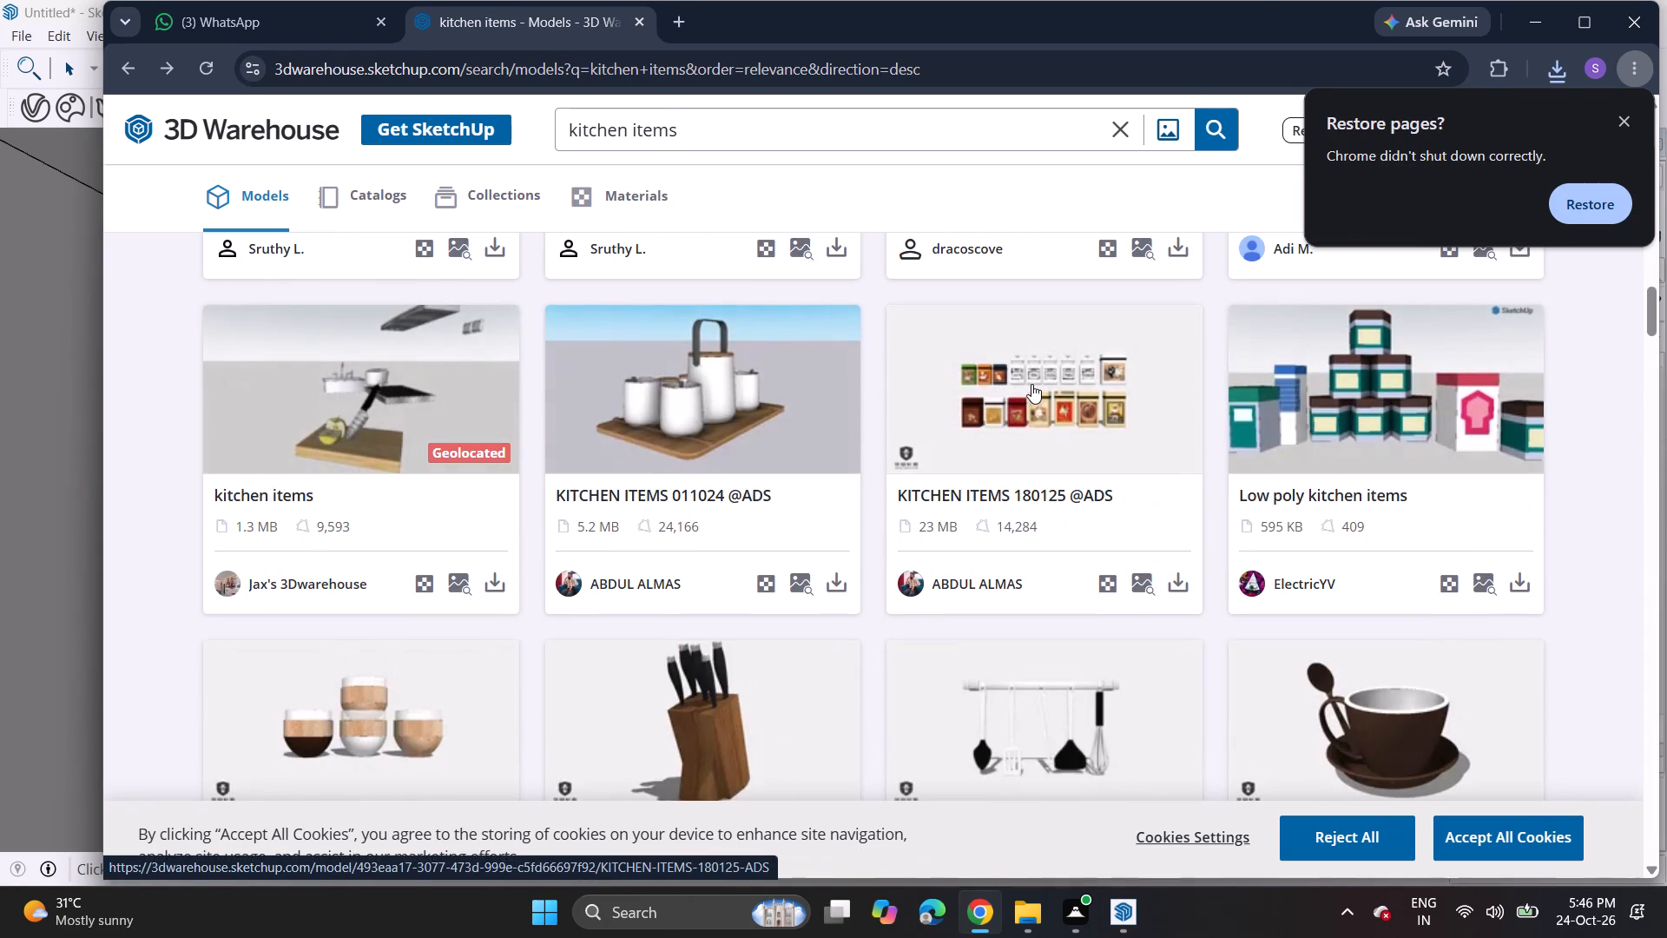
Download the Low poly kitchen items model of jars and boxes as a SketchUp file.
left_click(1520, 585)
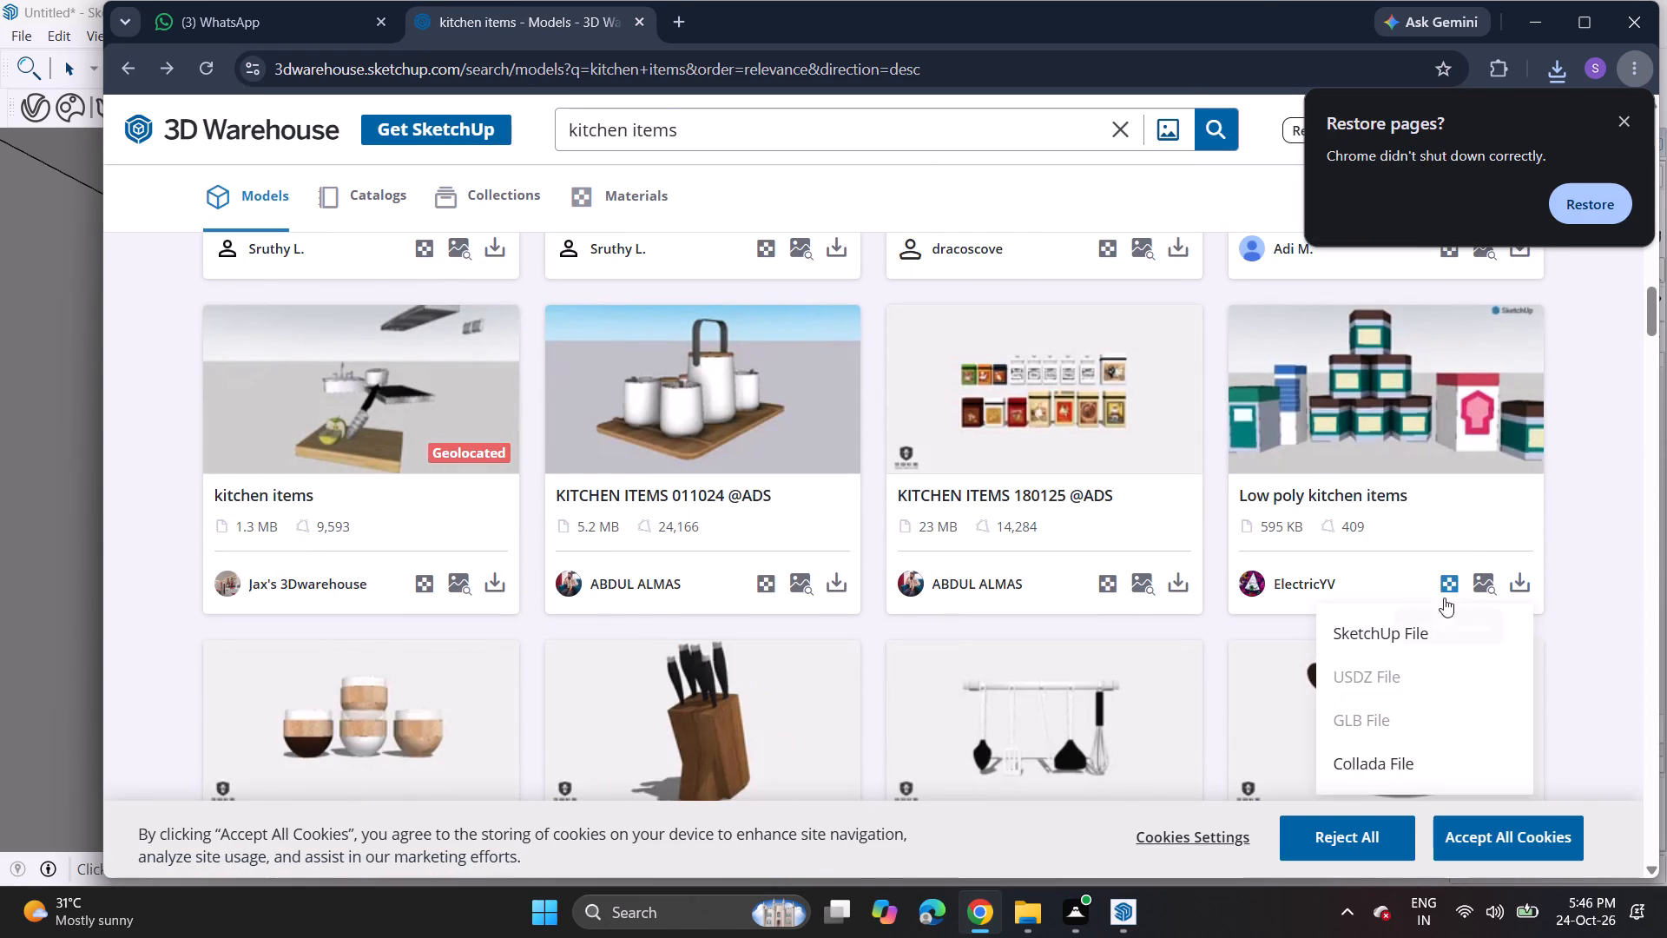
left_click(1413, 629)
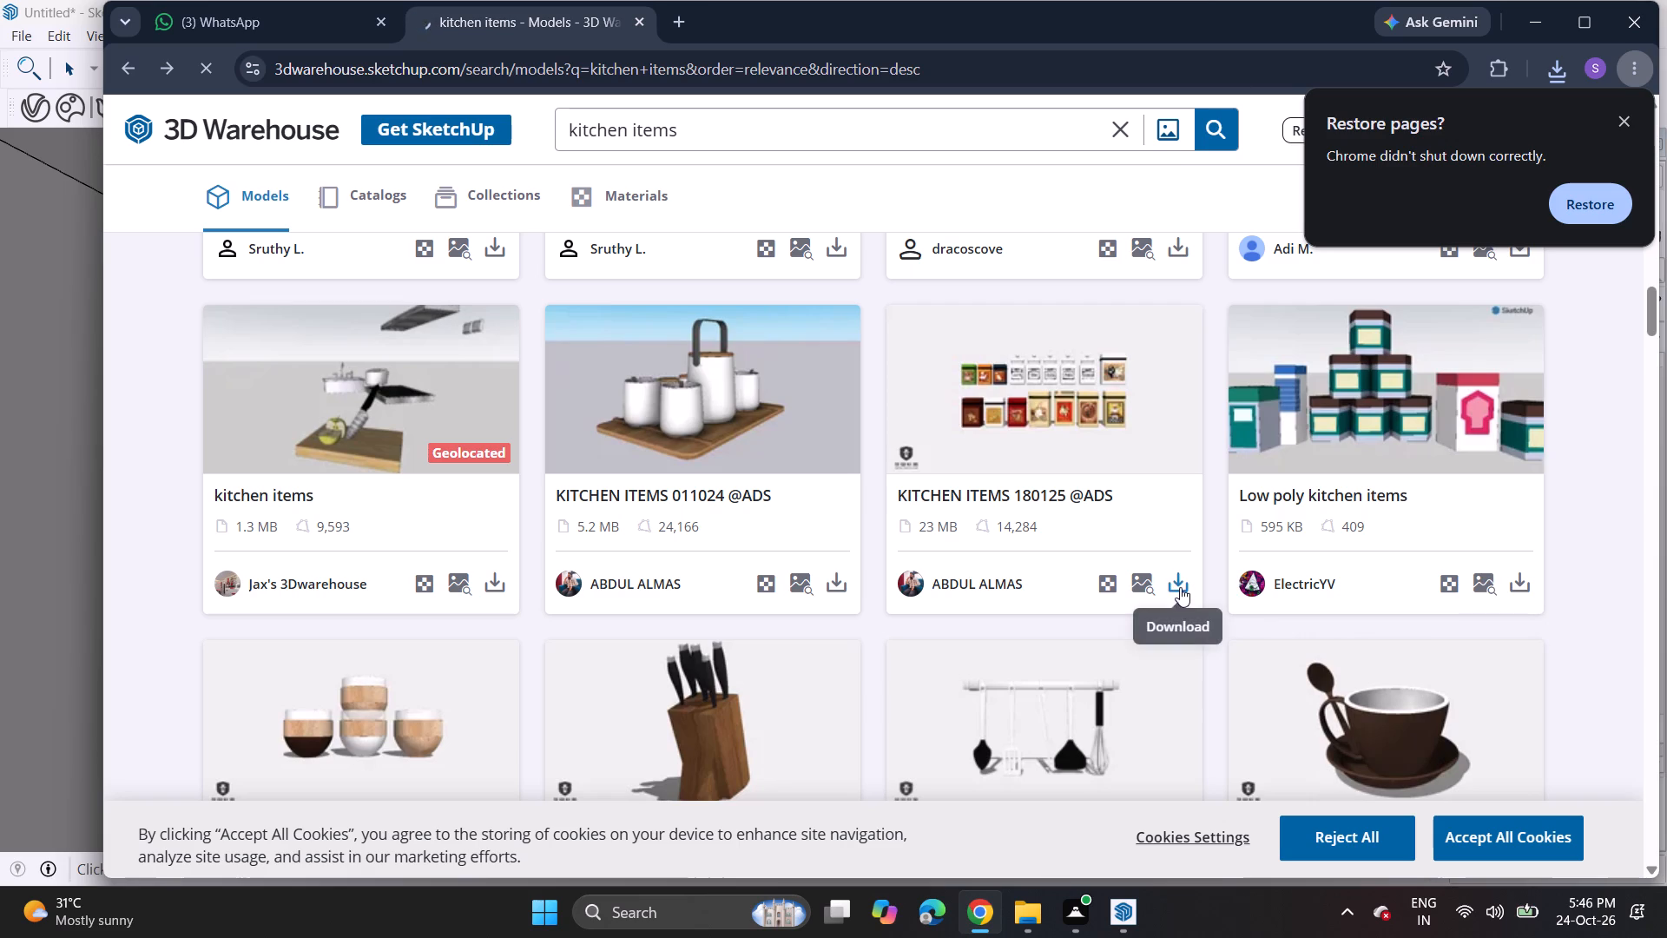
left_click(1180, 589)
left_click(1196, 621)
Examine the earliest kitchen items results for any other models suitable for the shelves.
scroll(1067, 541, "up", 4)
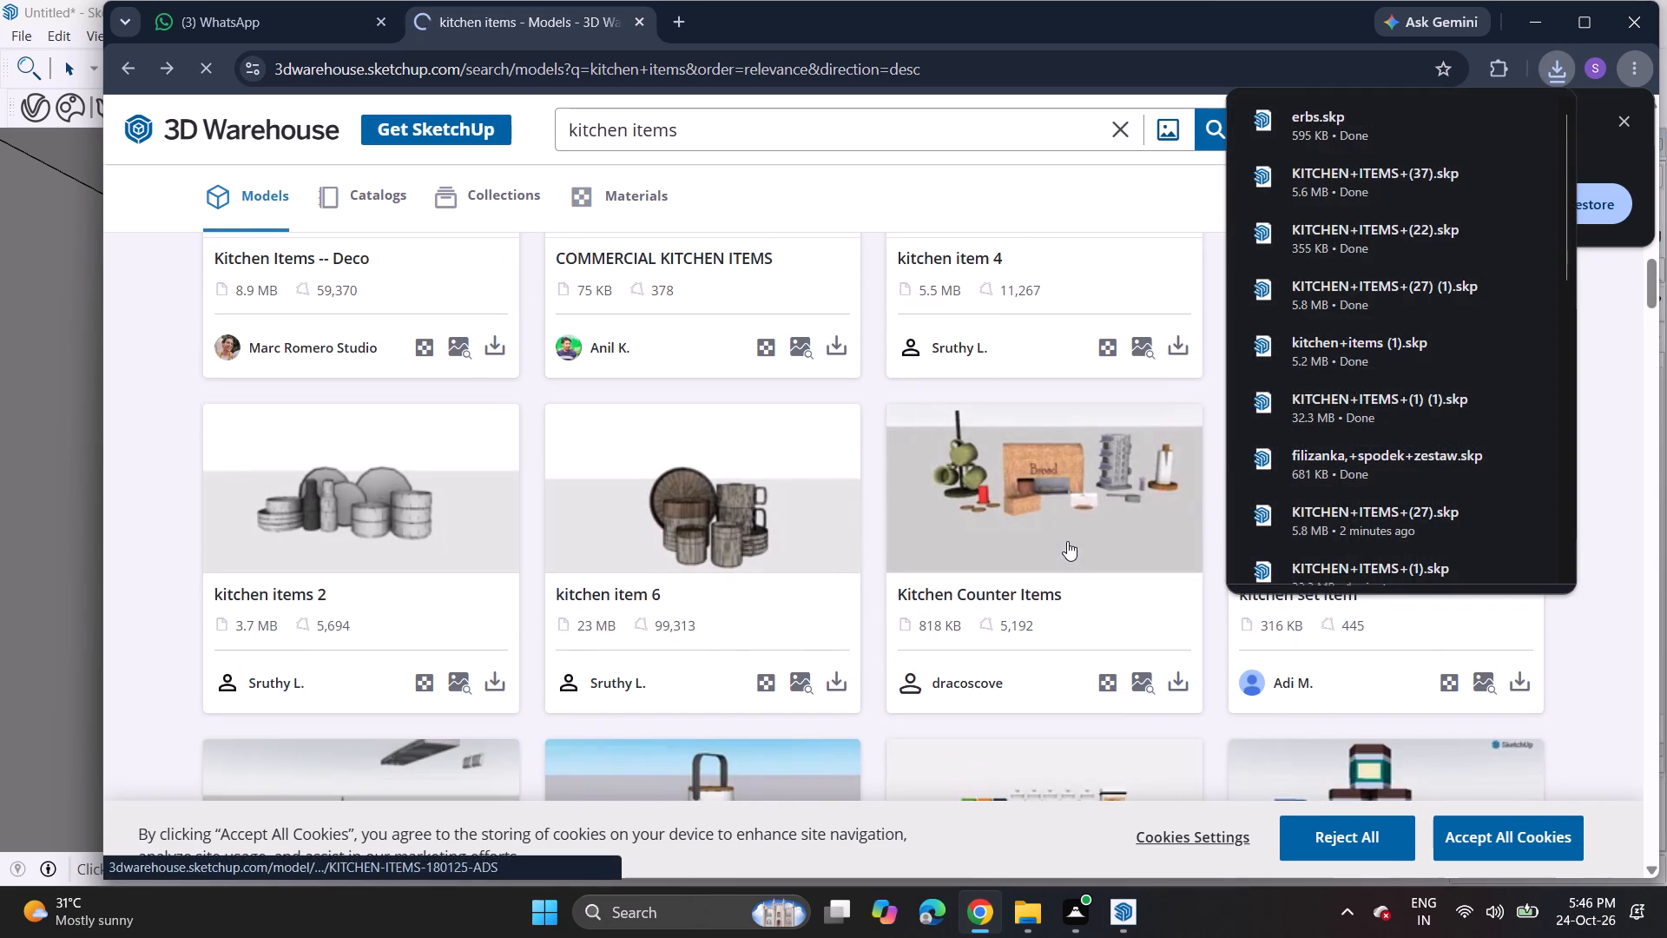
scroll(1065, 539, "up", 2)
scroll(1065, 539, "down", 1)
scroll(1065, 539, "up", 5)
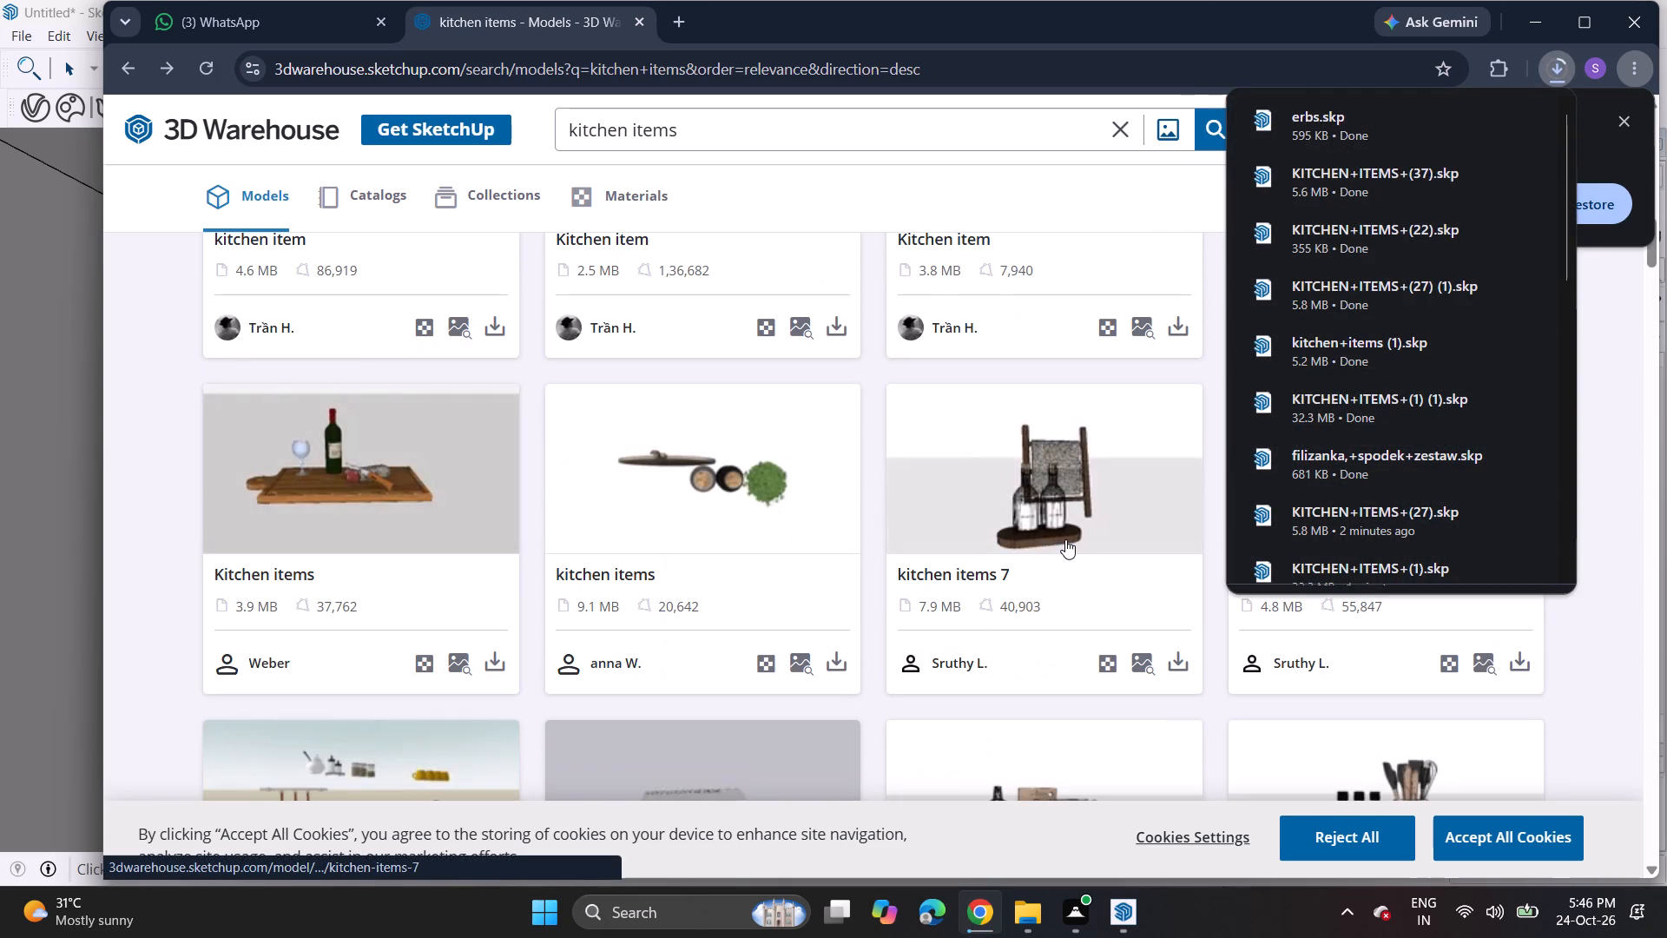
scroll(1065, 539, "up", 10)
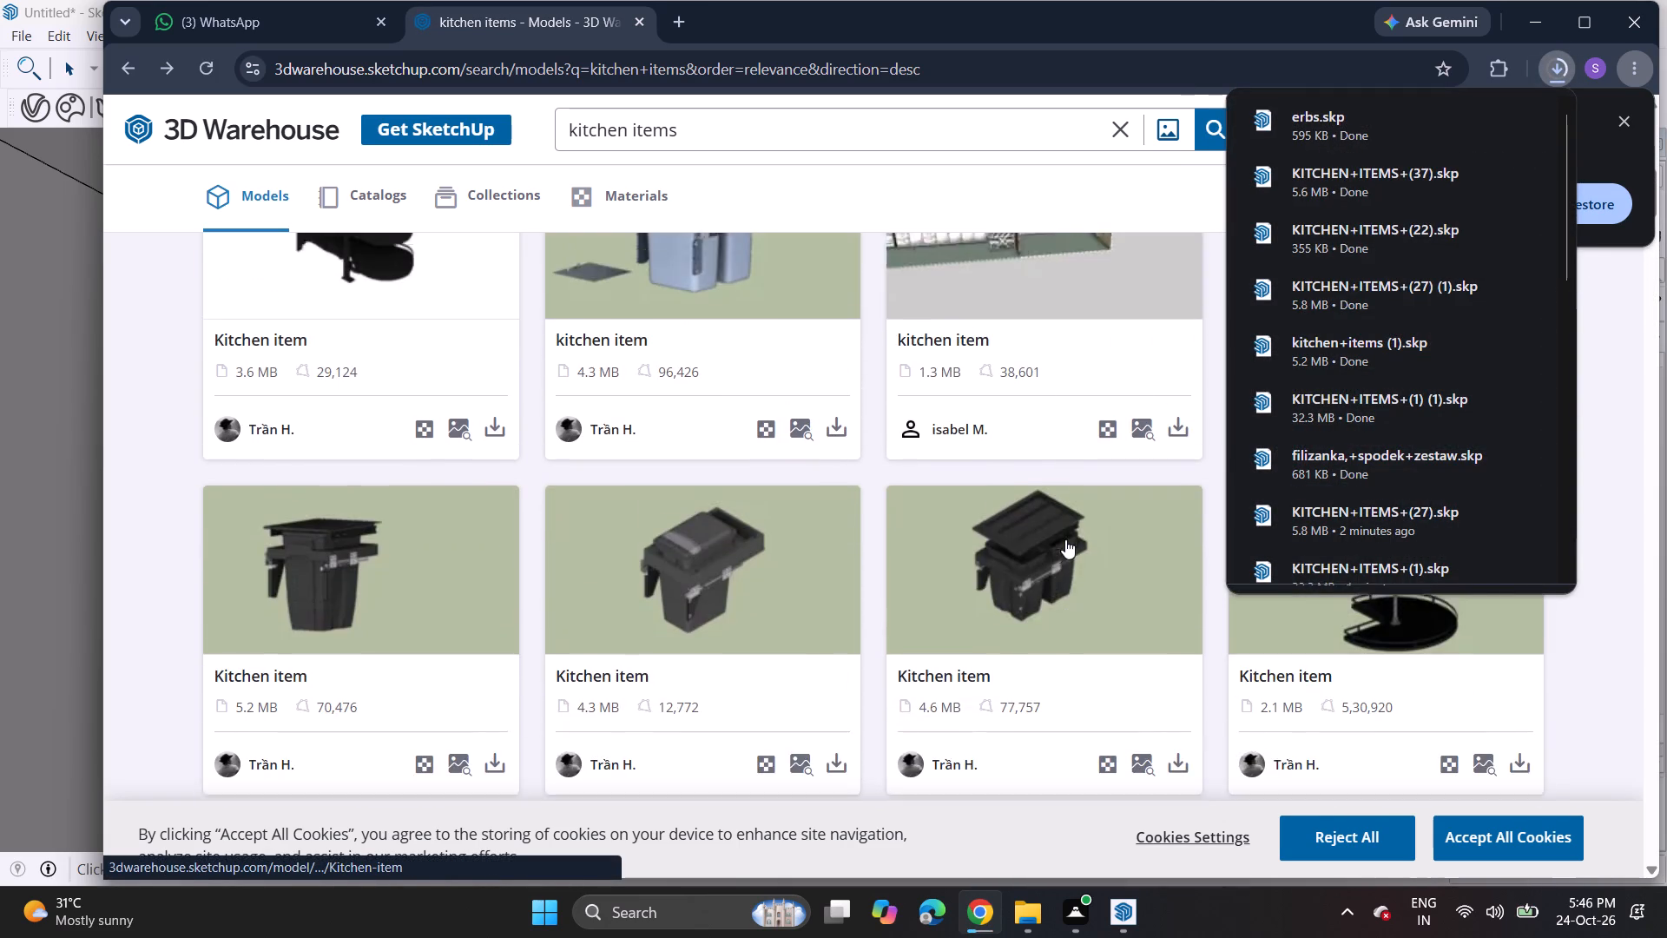
scroll(1065, 539, "up", 9)
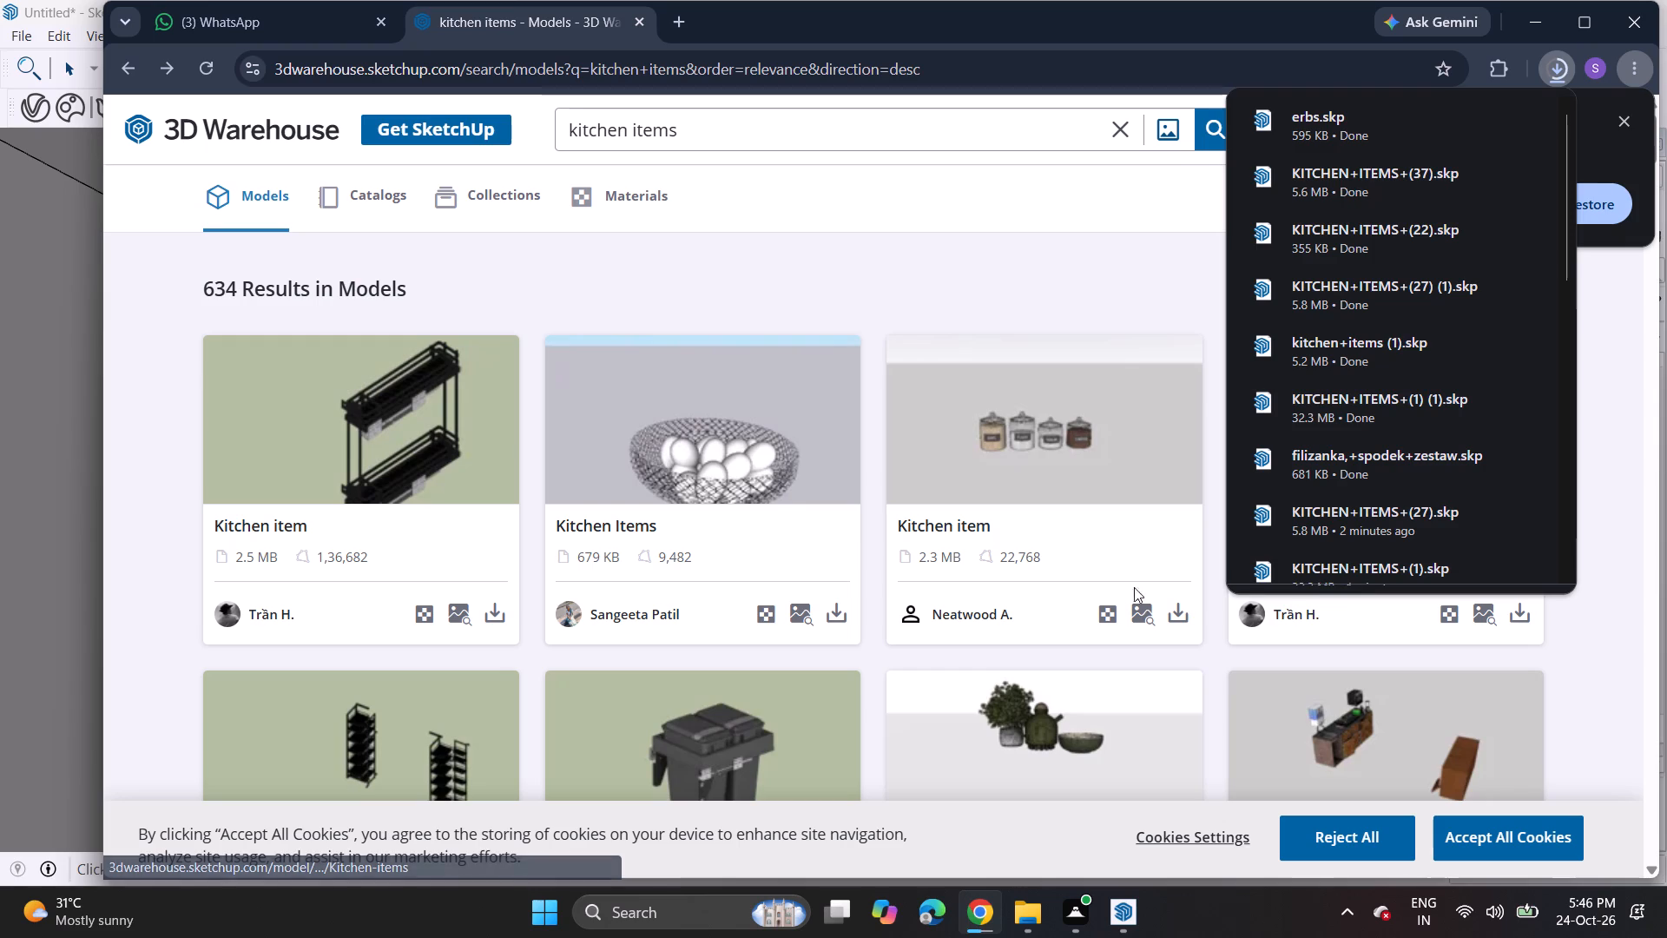
left_click(1291, 642)
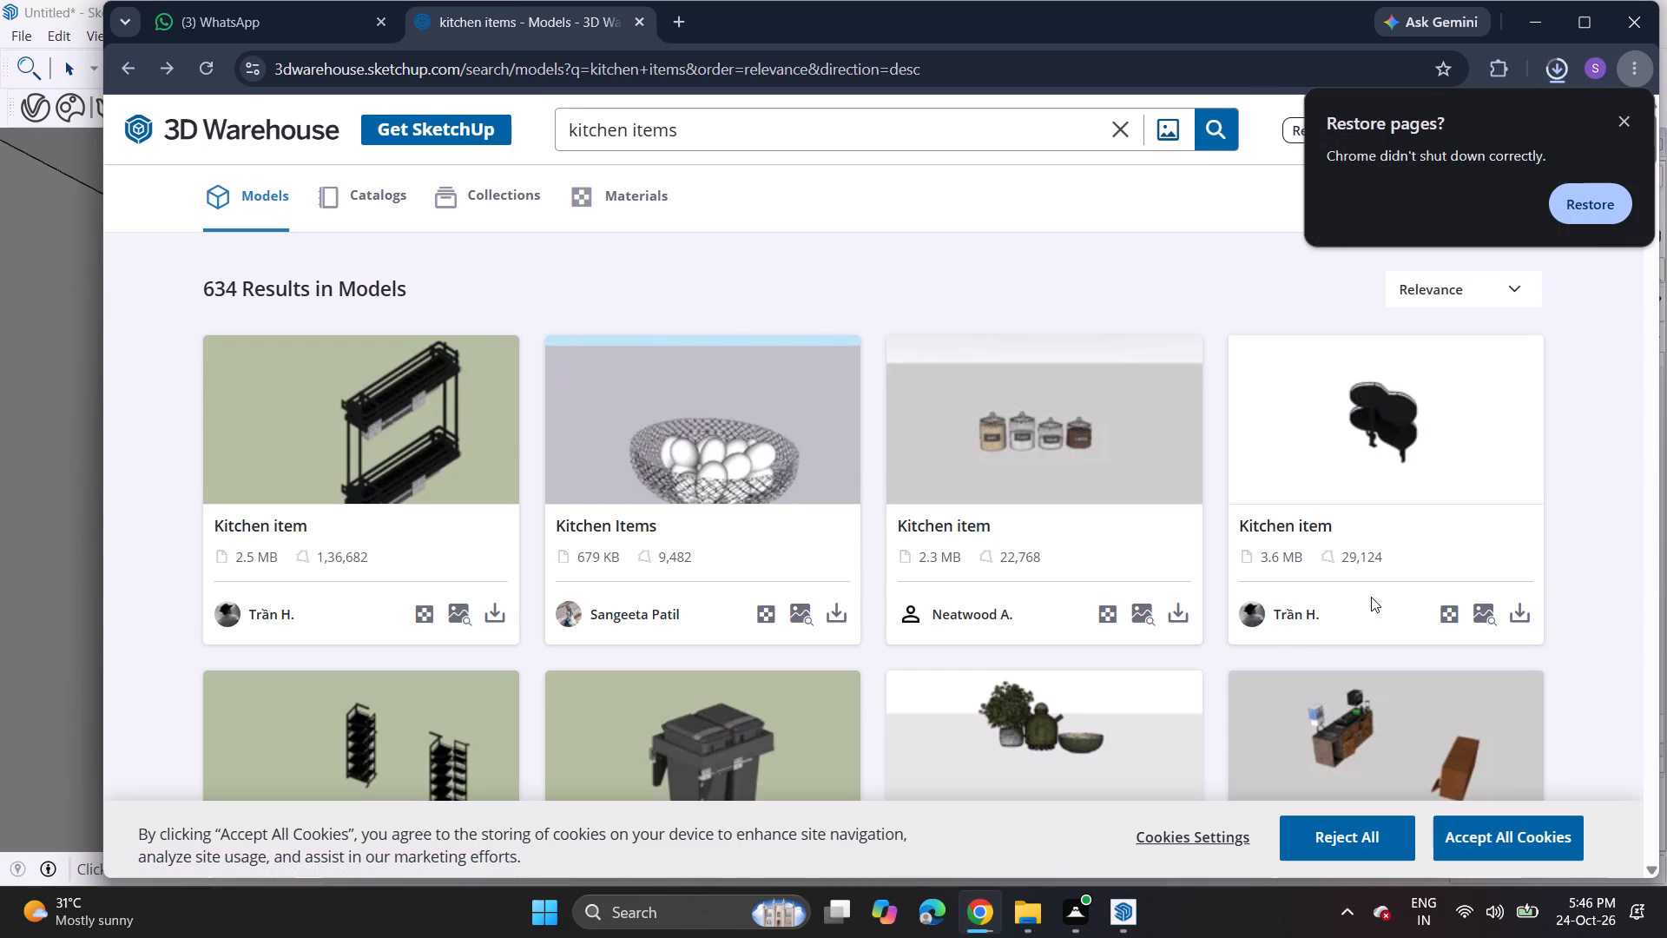
scroll(866, 618, "down", 10)
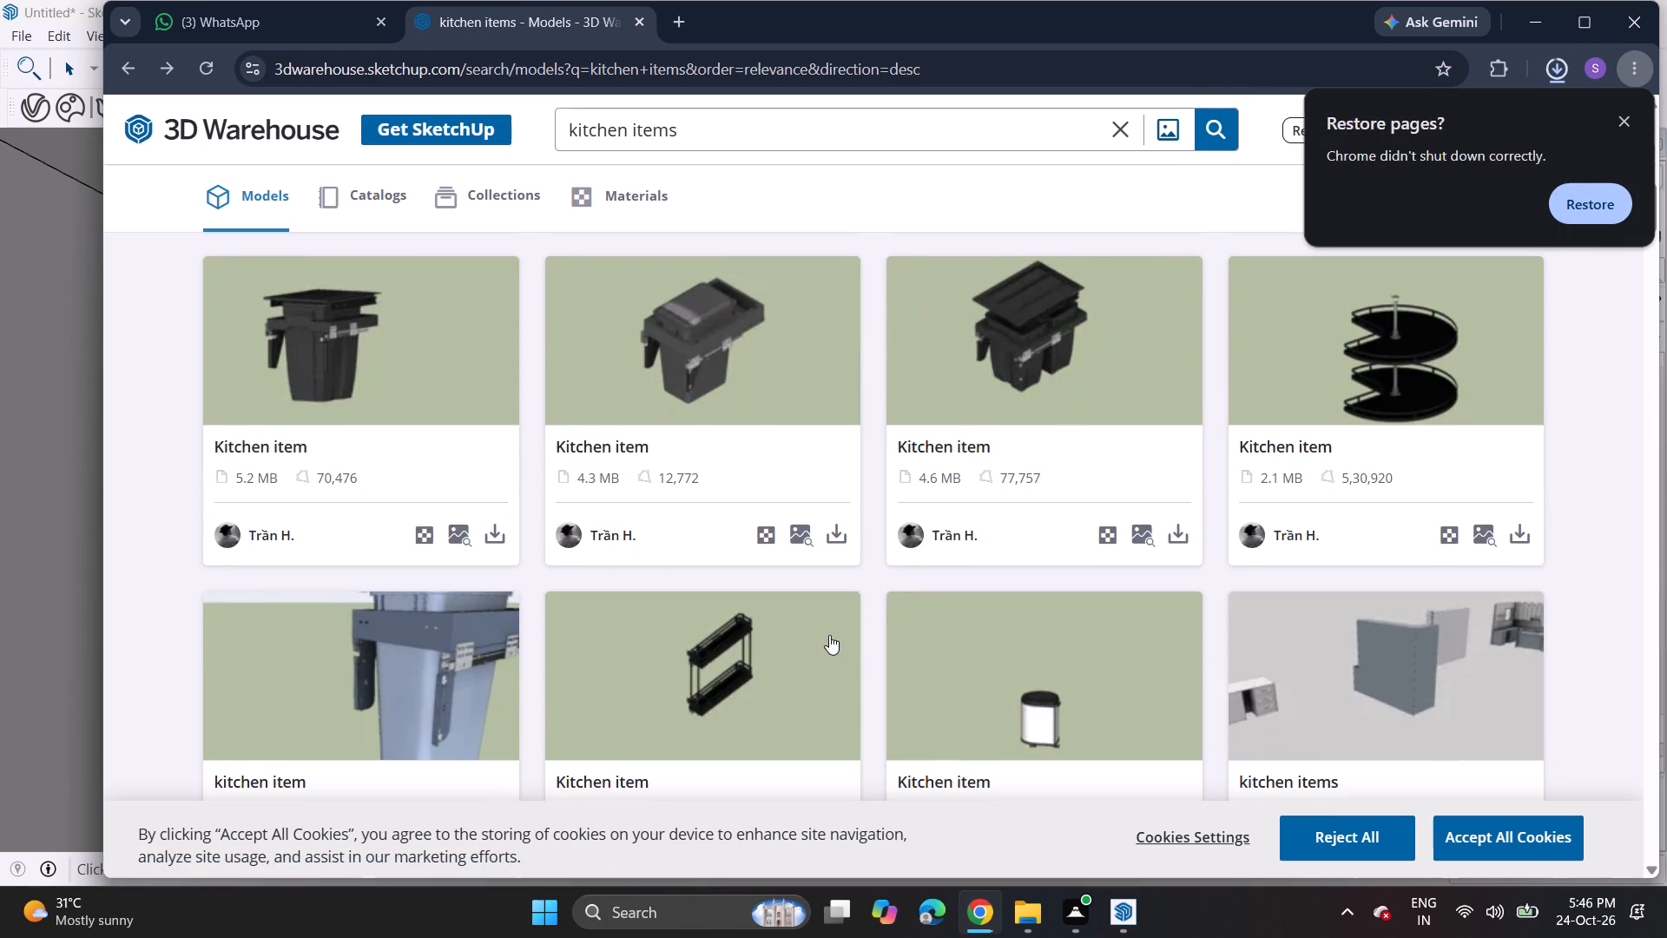
In SketchUp, import the KITCHEN+ITEMS+(38) model from Downloads and place it beyond the loose shelf frames beside the kitchen.
left_click(1108, 915)
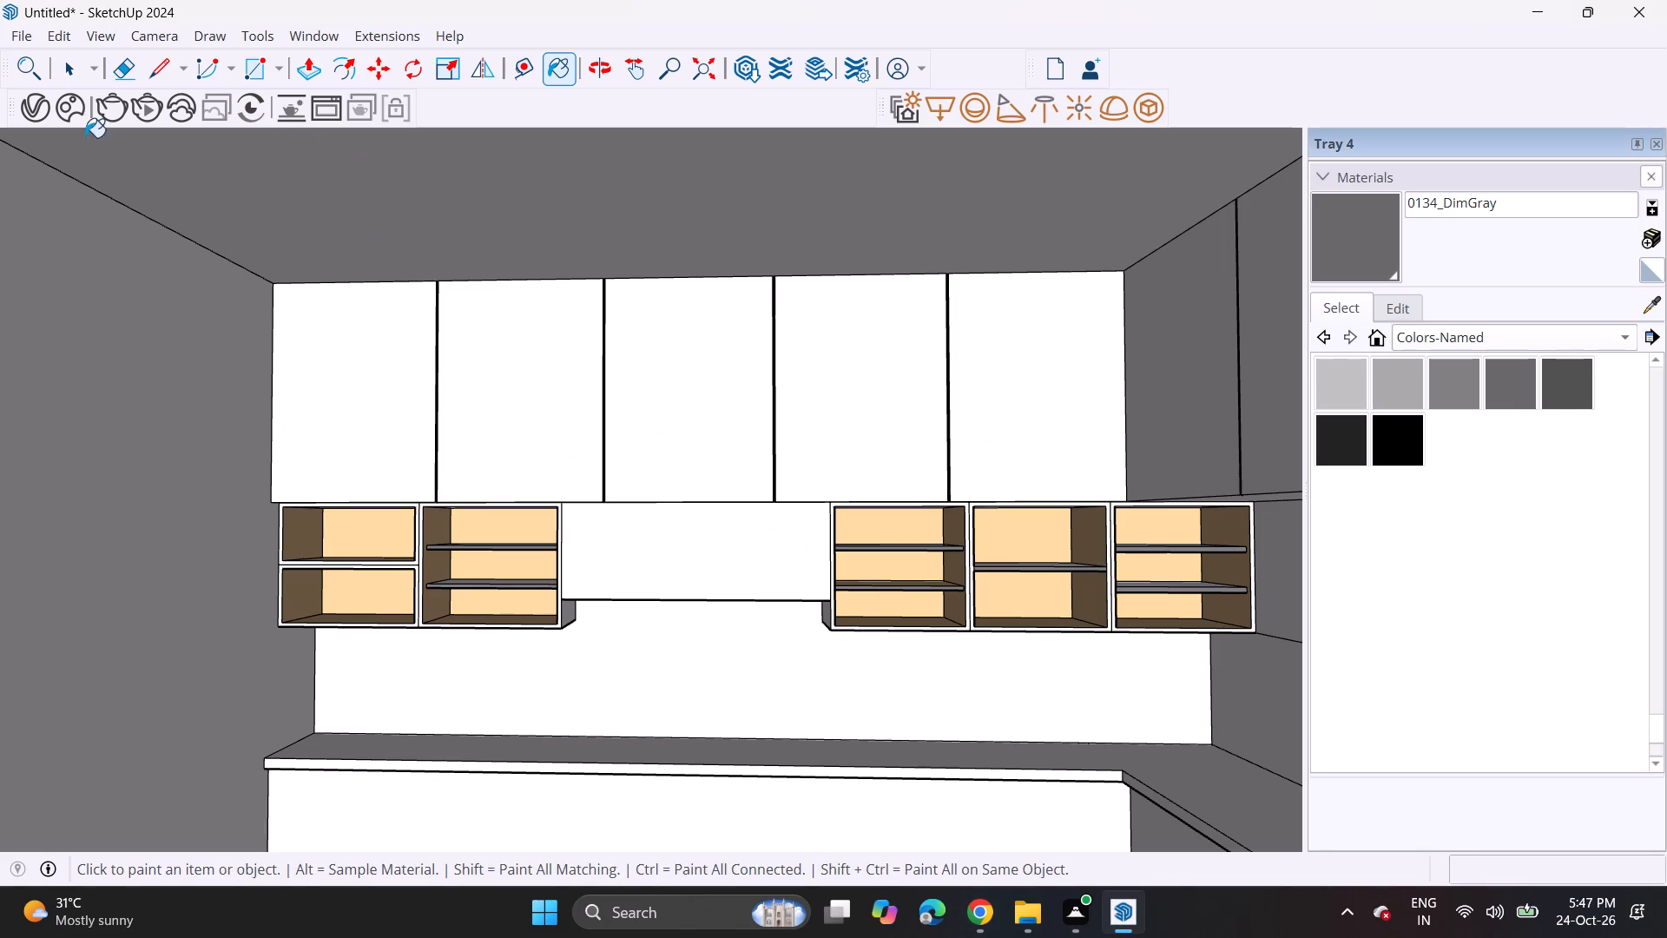
left_click(19, 40)
left_click(96, 342)
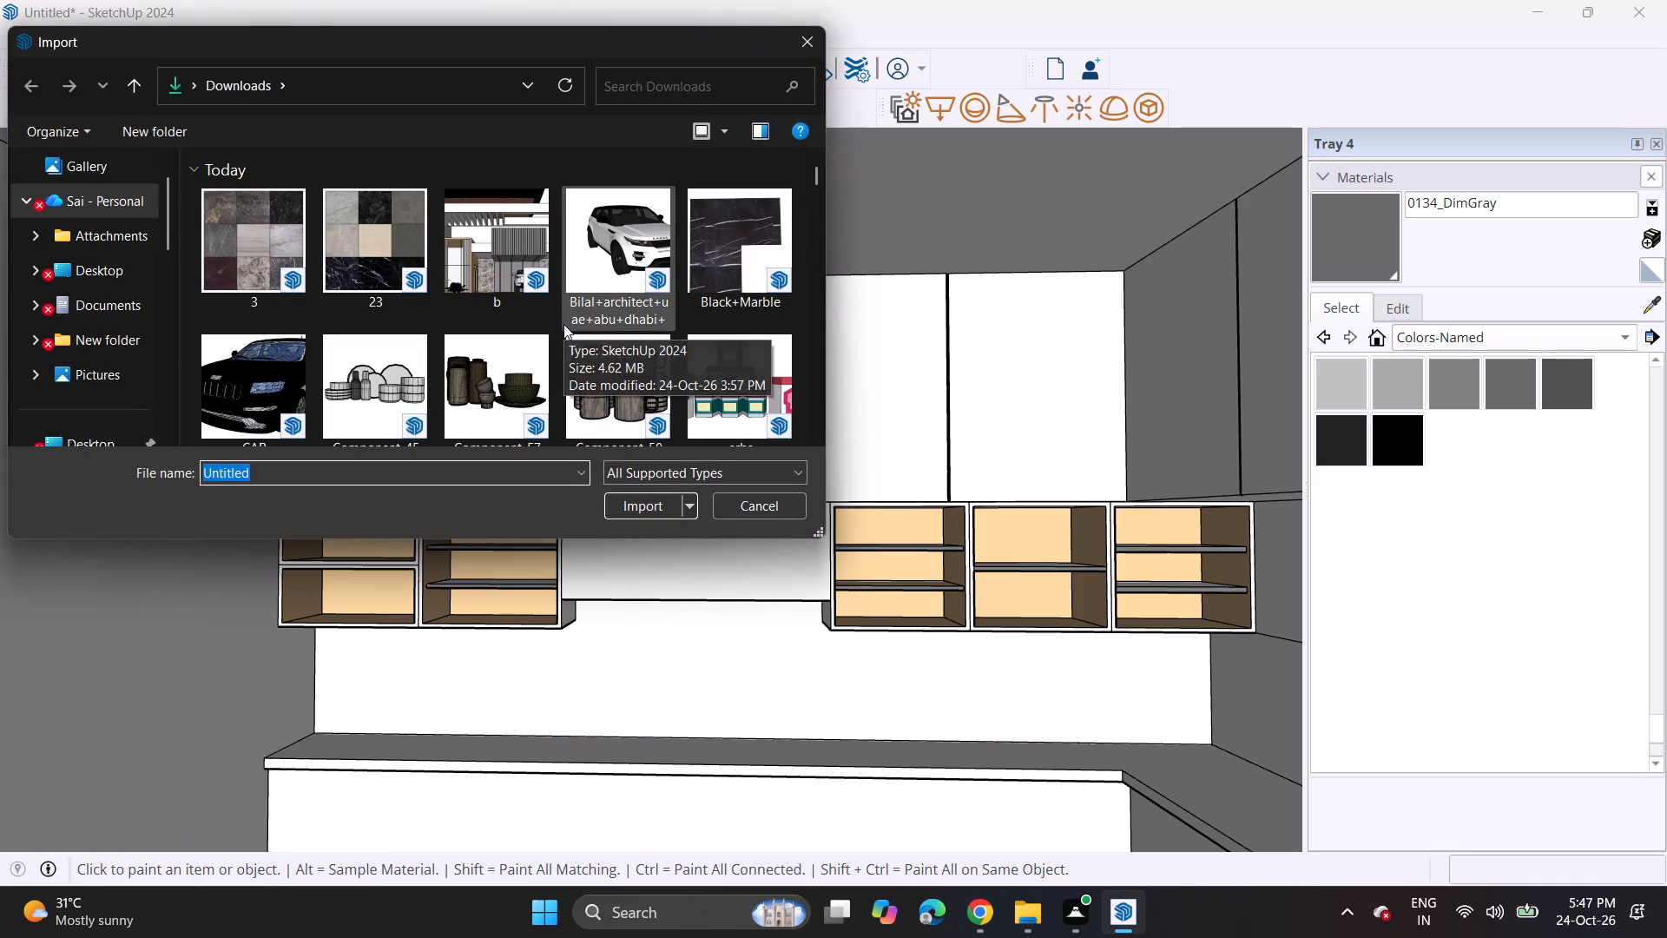
scroll(526, 375, "down", 3)
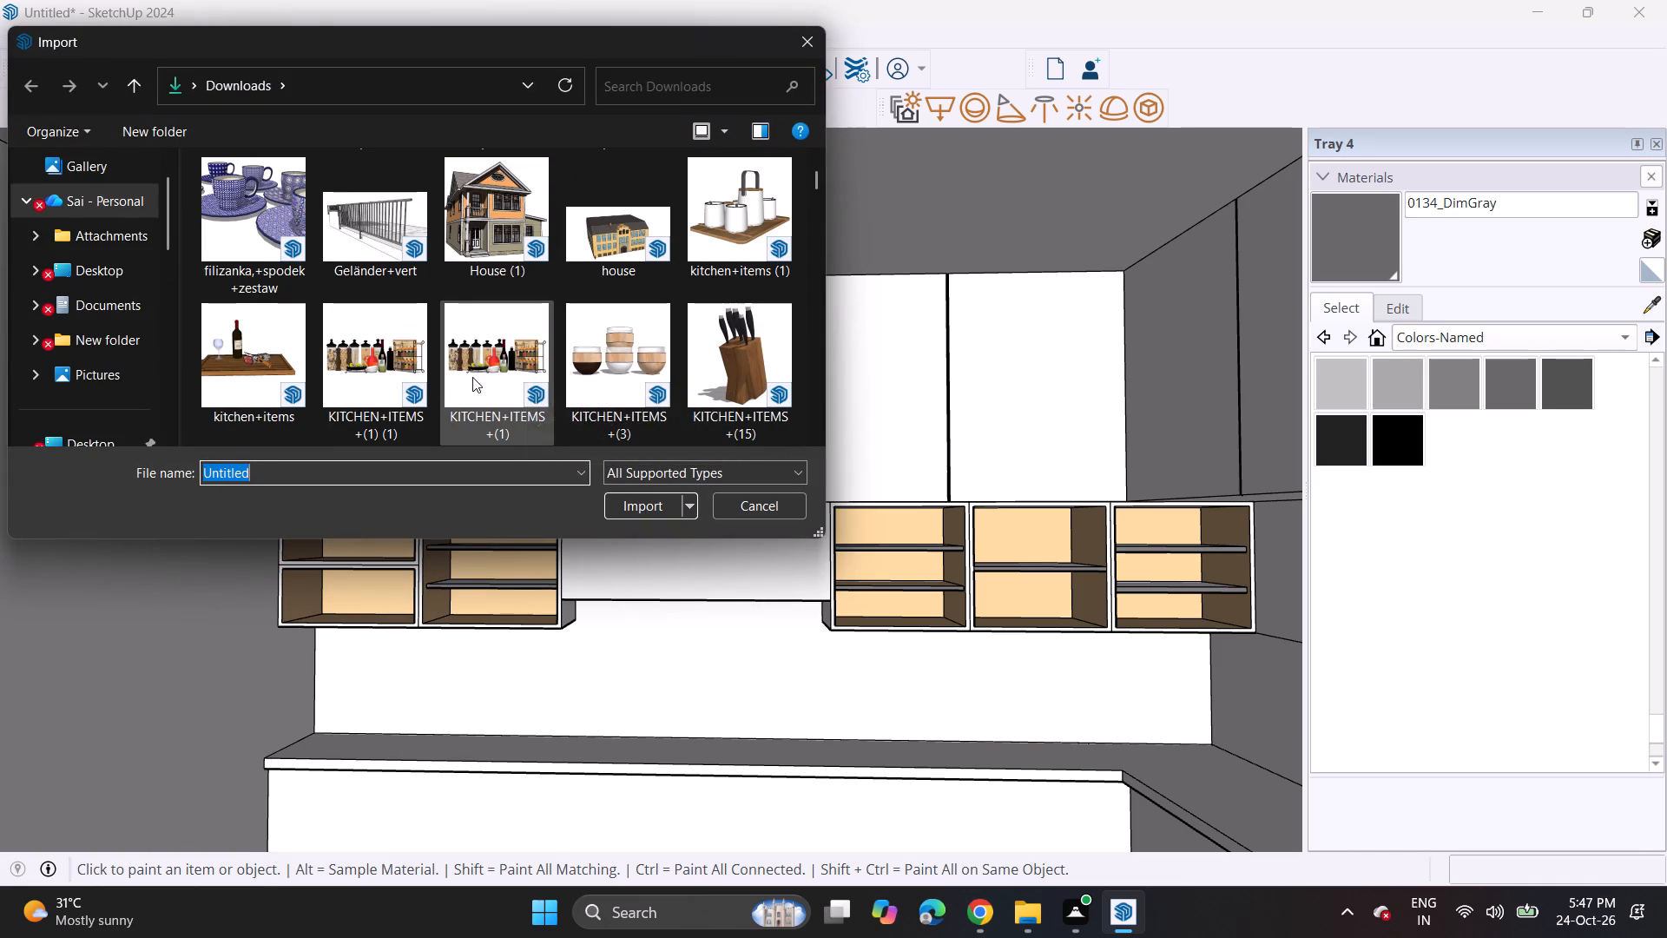
scroll(616, 317, "down", 2)
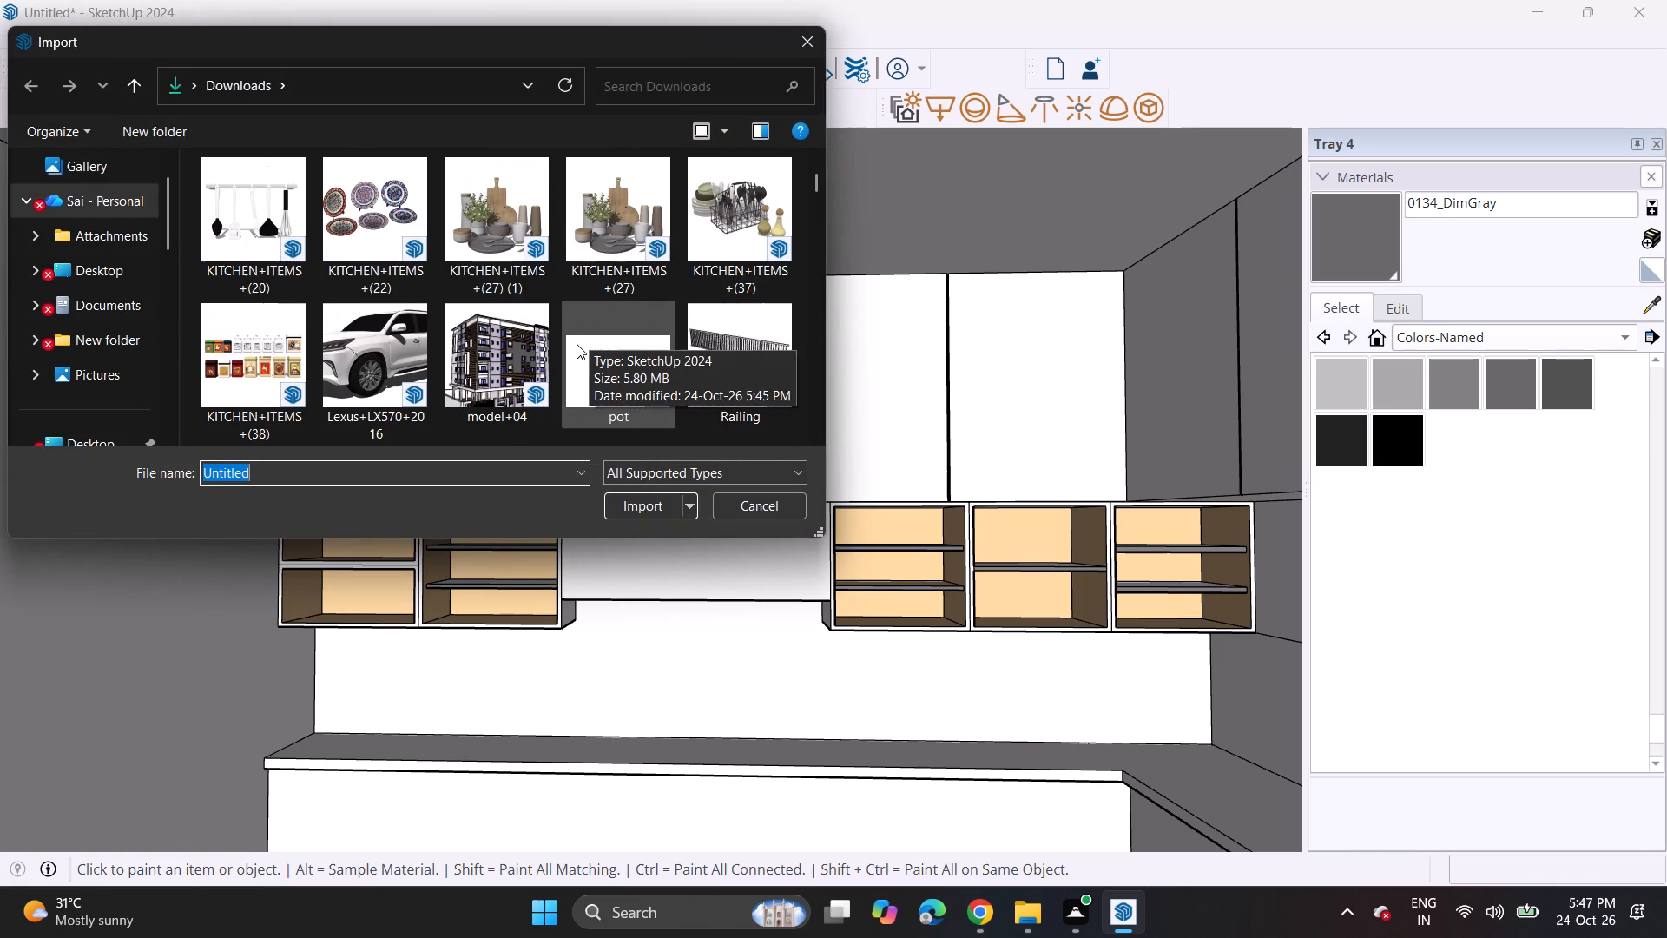
left_click(253, 370)
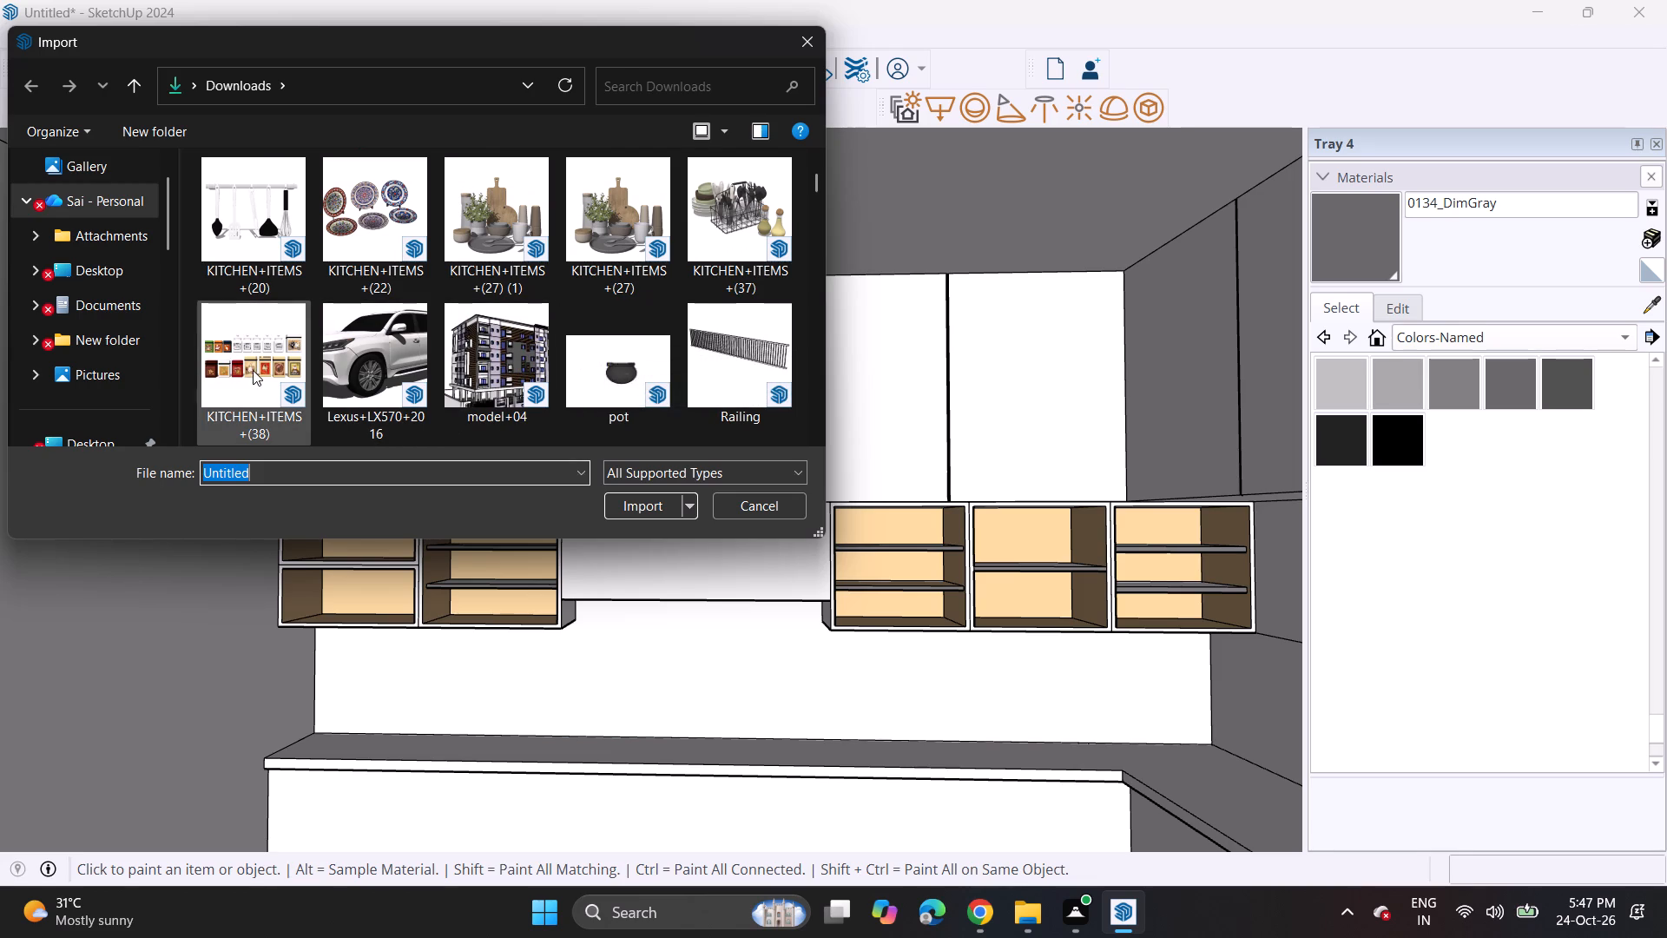
left_click(663, 503)
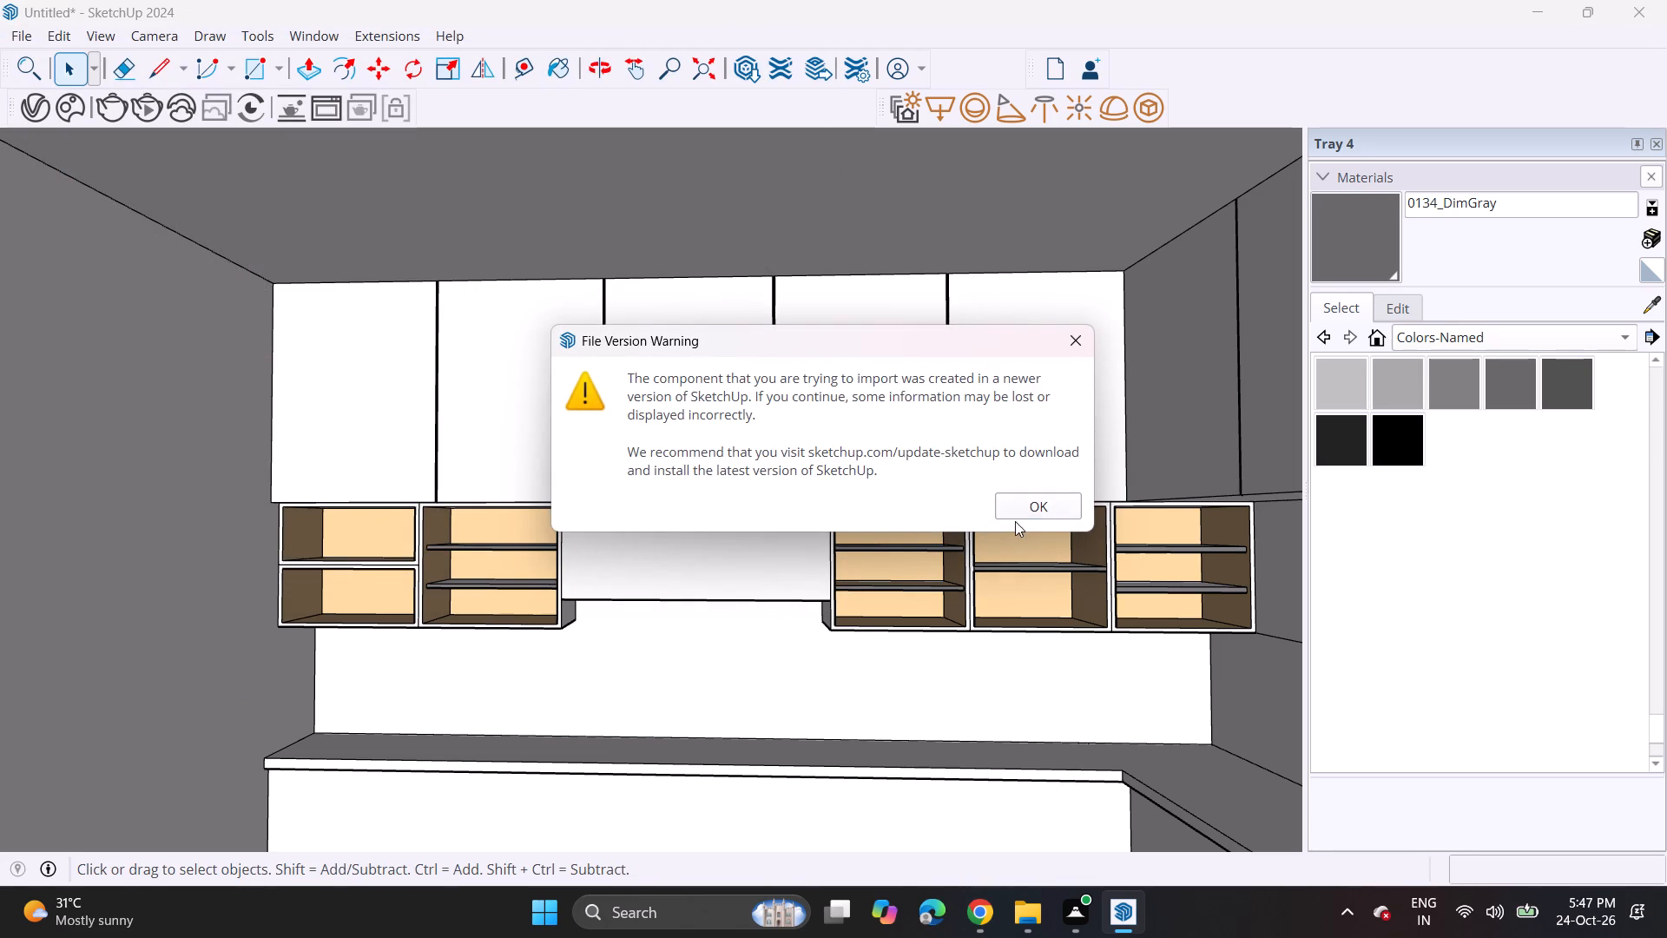
left_click(1023, 516)
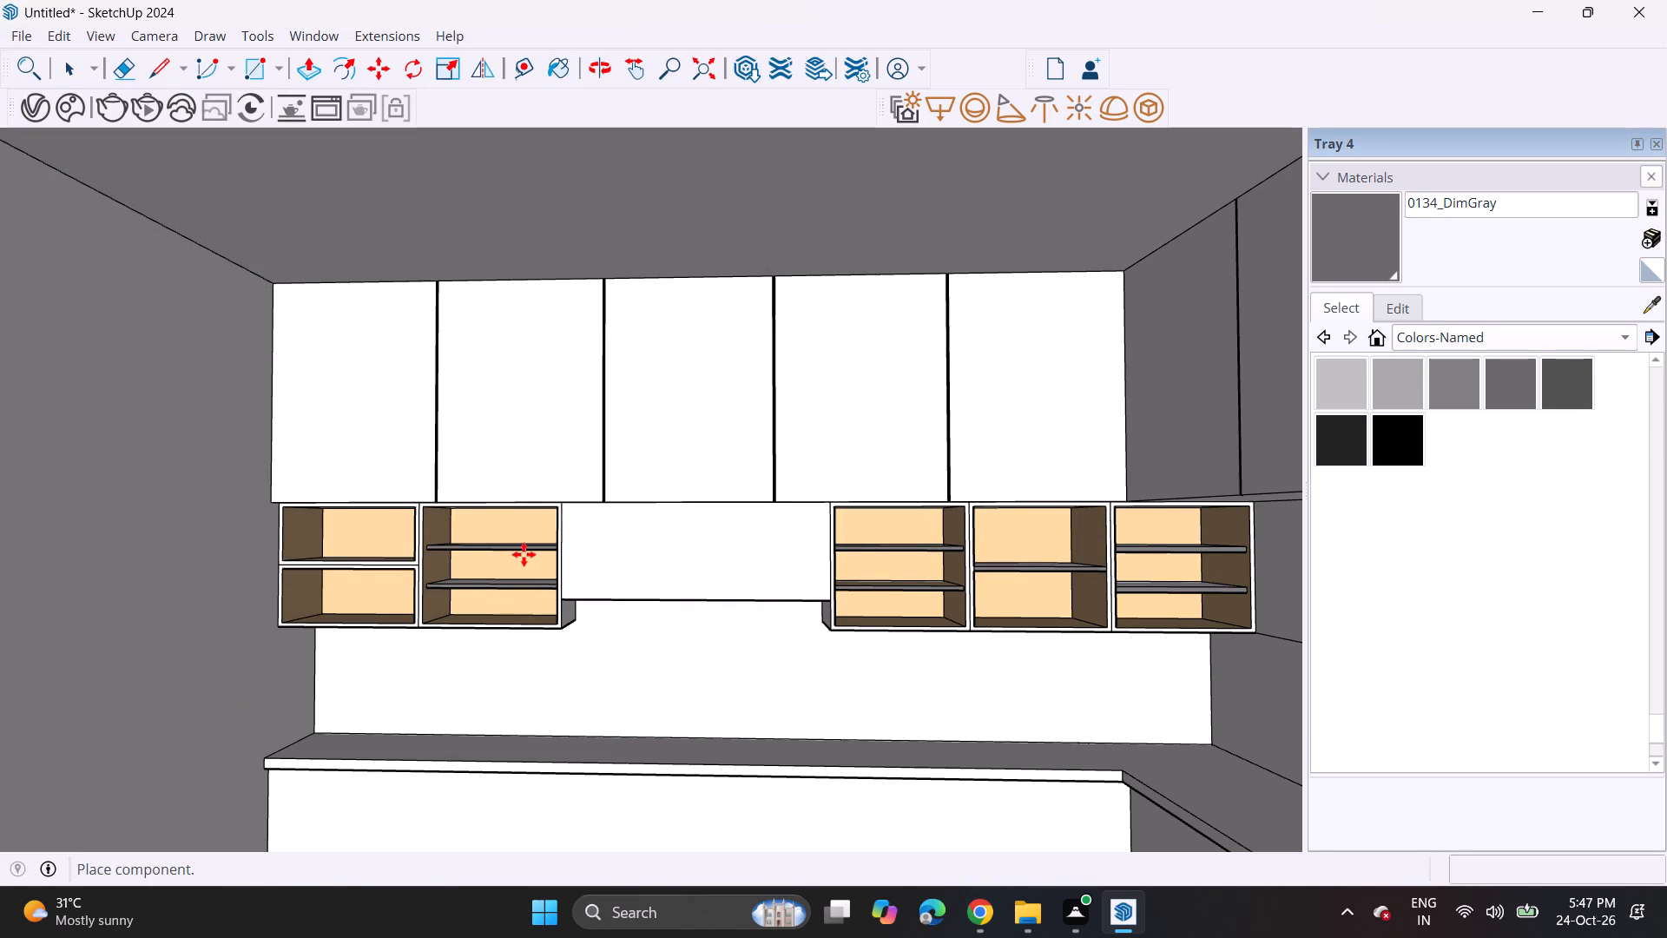
scroll(524, 554, "down", 6)
scroll(742, 603, "down", 2)
scroll(742, 603, "up", 1)
scroll(742, 603, "down", 2)
scroll(742, 603, "up", 1)
scroll(742, 603, "down", 15)
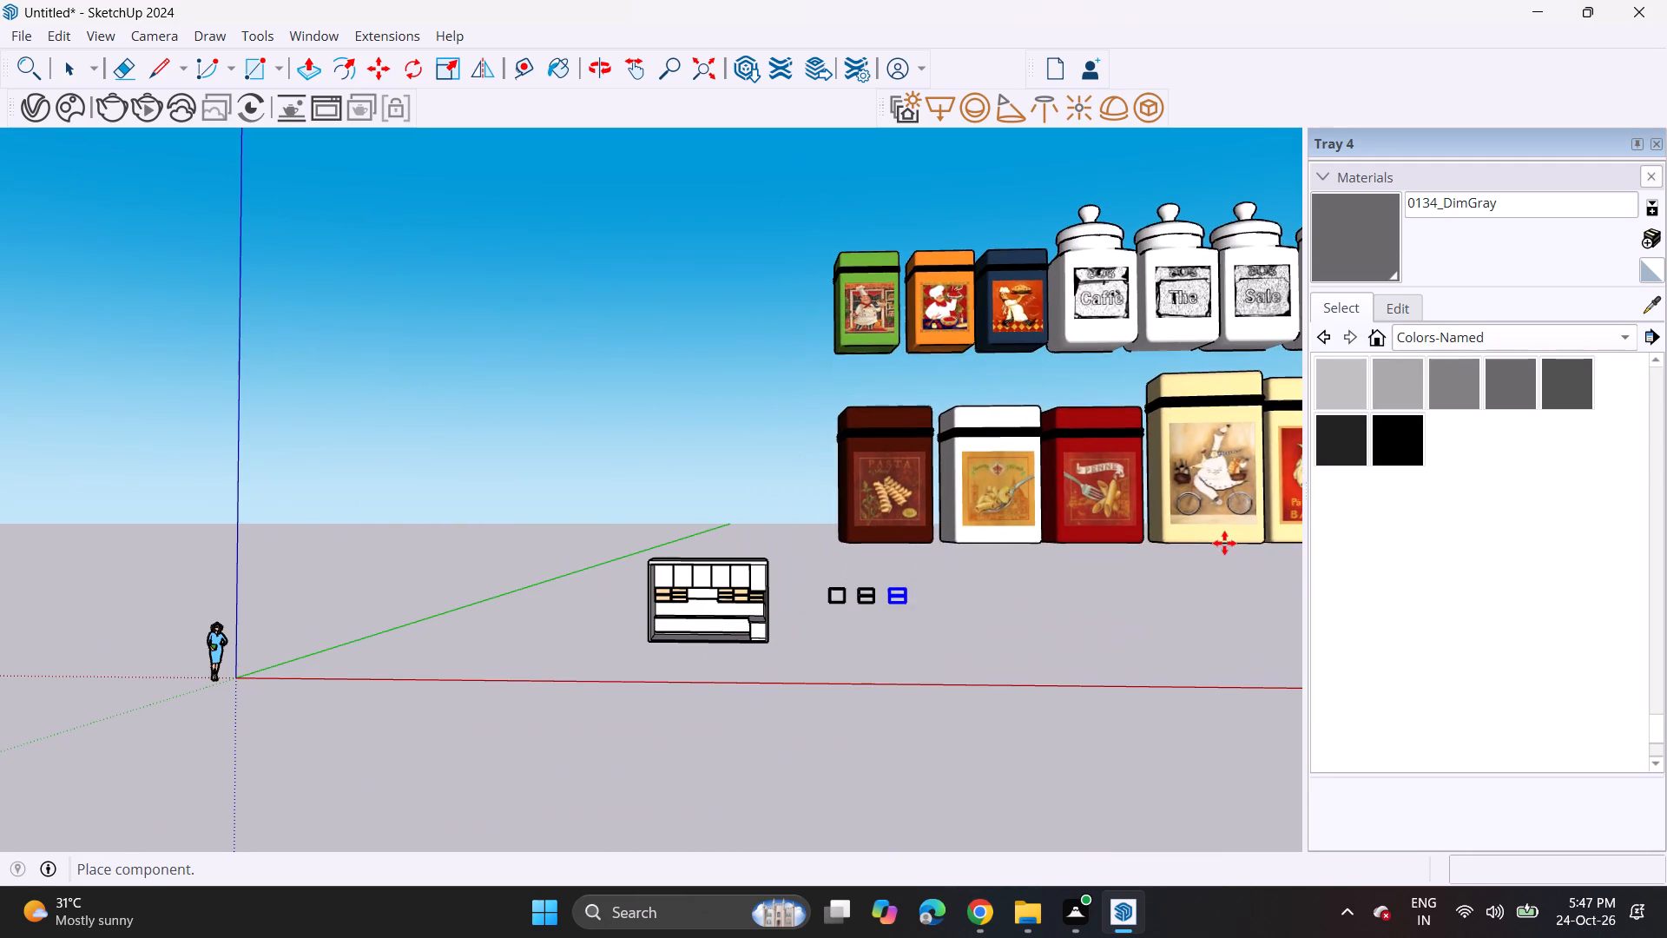
left_click(1224, 543)
Scale the imported set of food containers down uniformly to a fraction of its size.
scroll(962, 470, "down", 3)
middle_click_drag(956, 463, 978, 553)
scroll(972, 510, "down", 7)
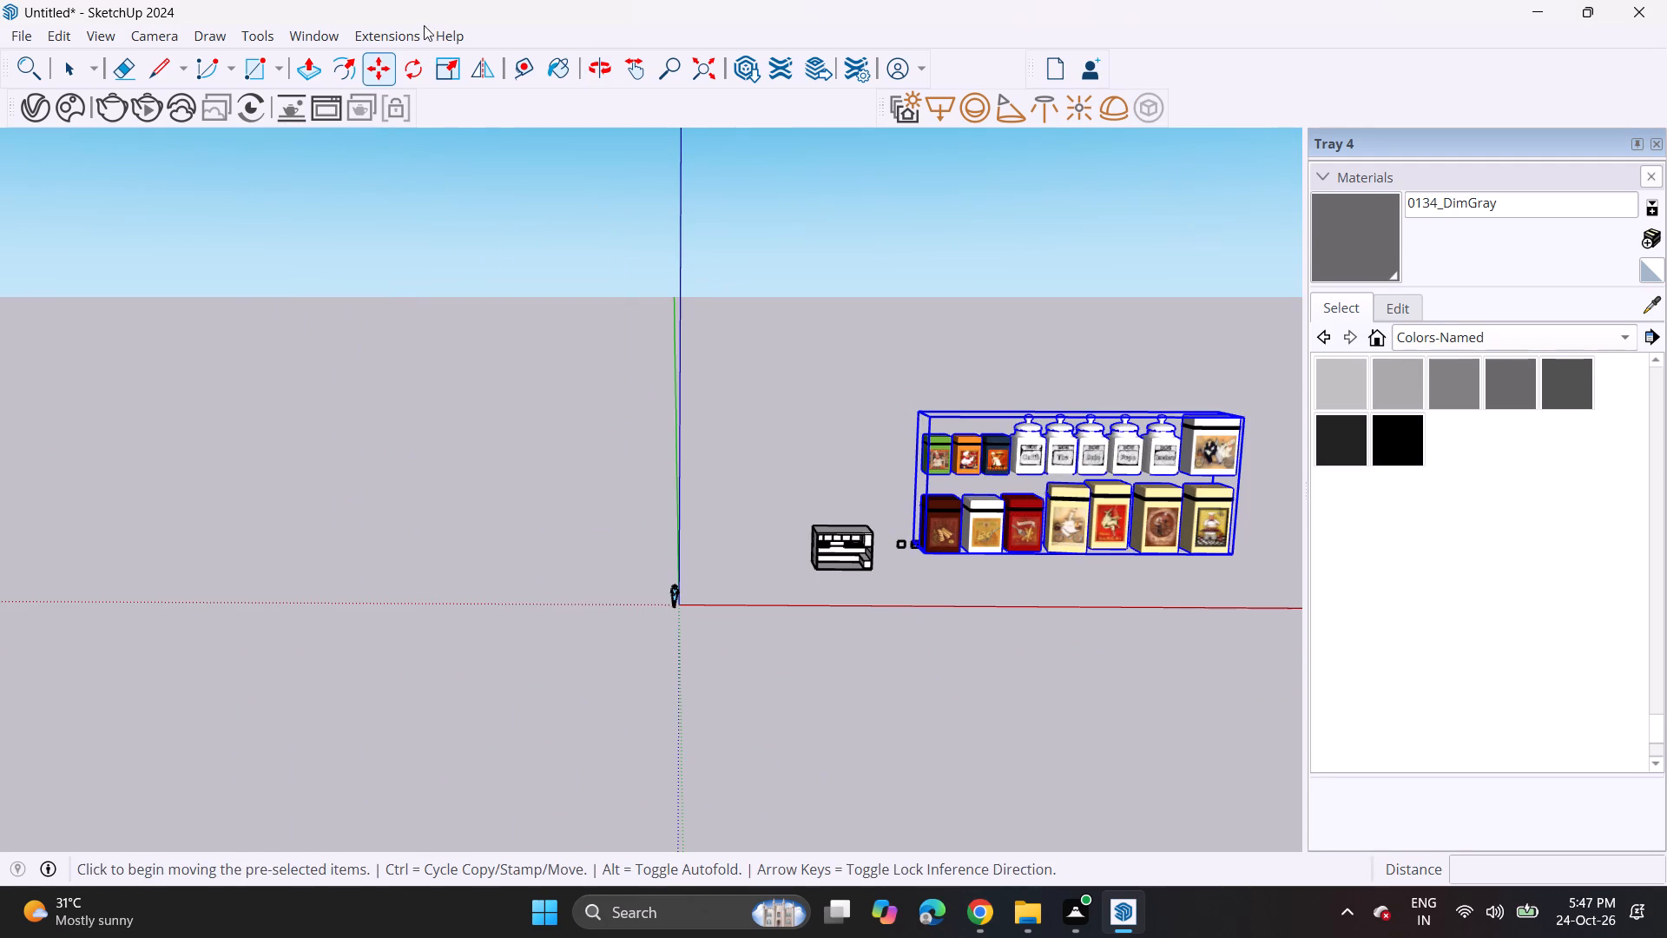
left_click(434, 63)
left_click(929, 416)
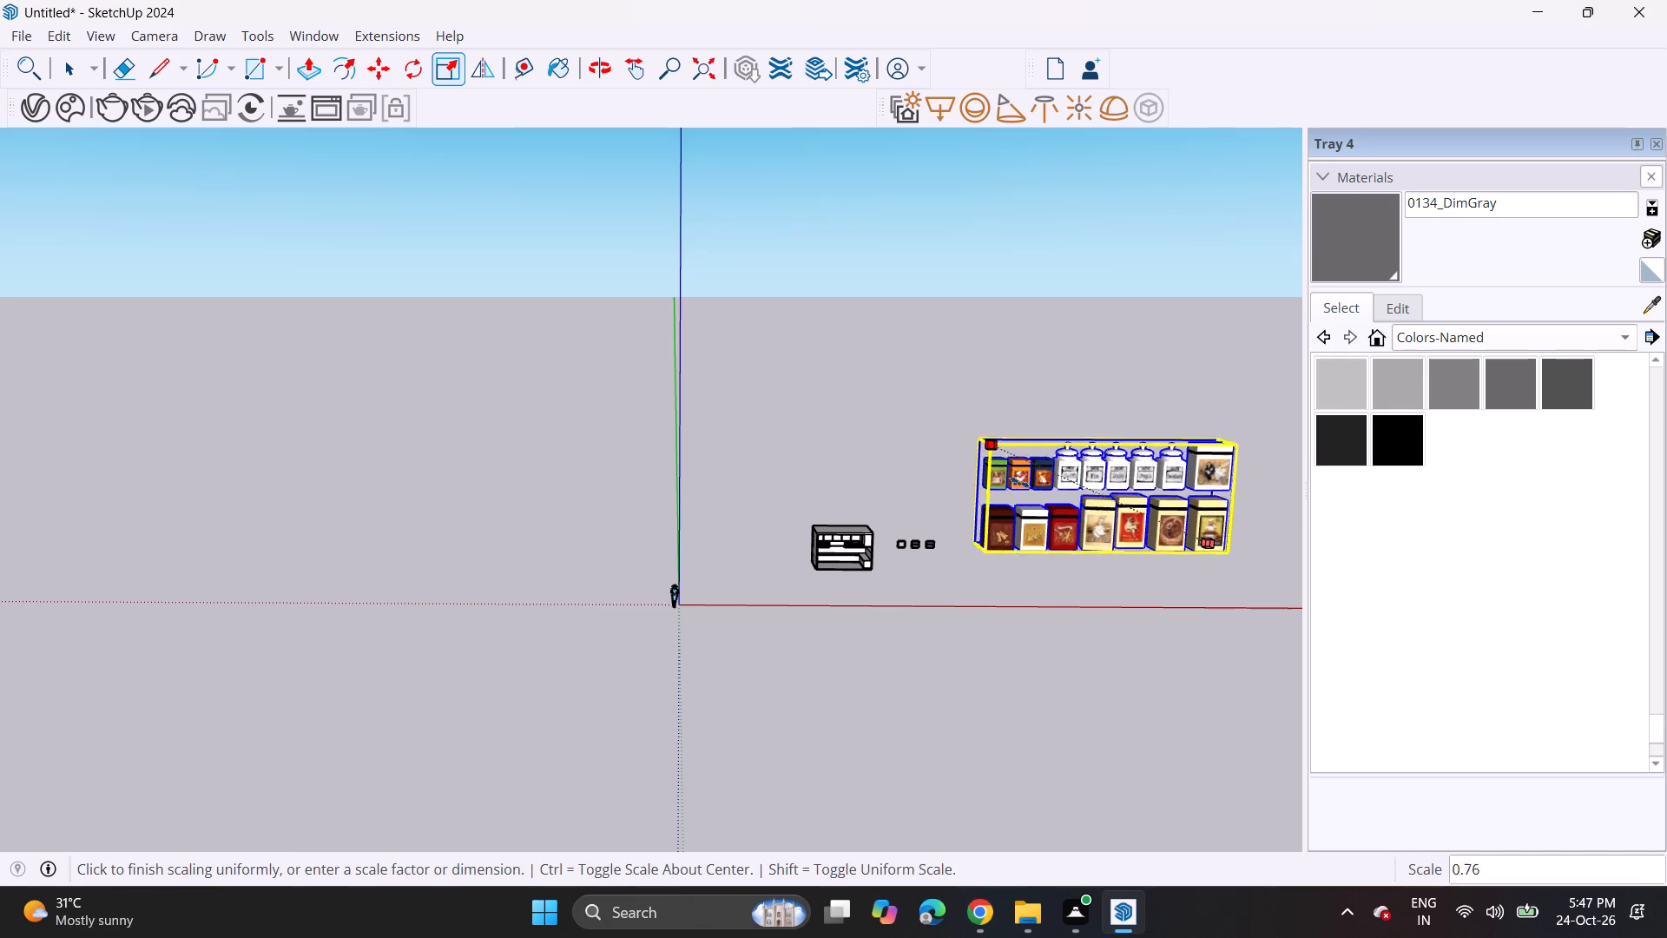
left_click(1171, 557)
Explode the container set and the group inside it into separate jars and boxes.
scroll(1297, 538, "up", 1)
scroll(1297, 538, "down", 1)
scroll(1297, 538, "up", 2)
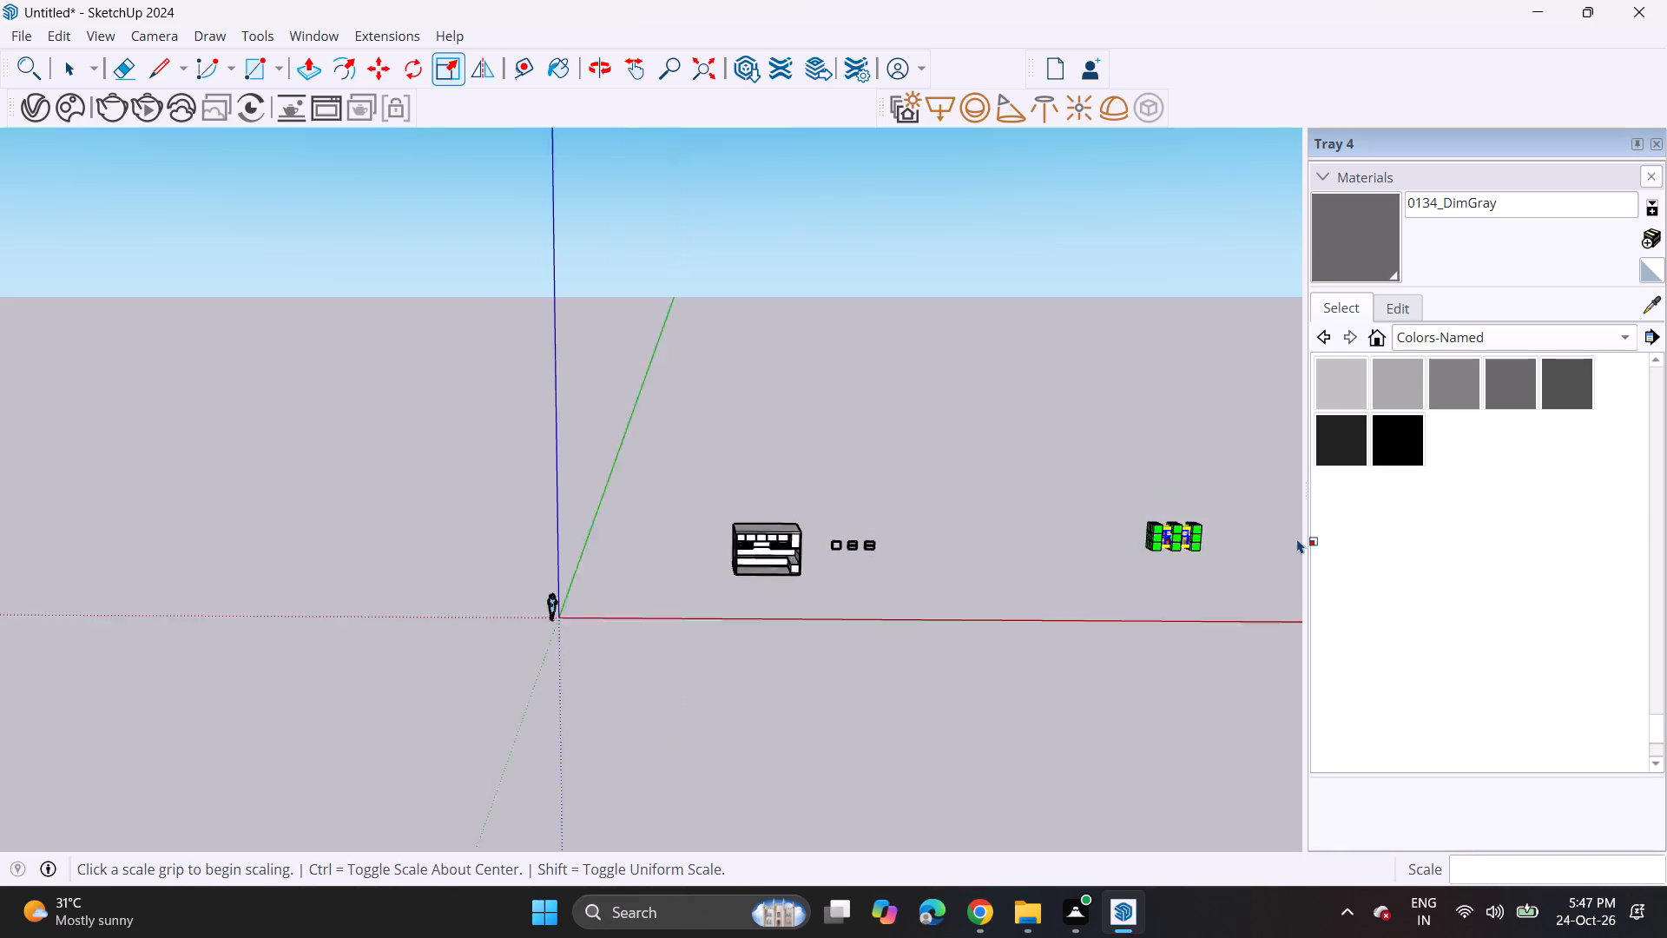
scroll(1297, 538, "up", 3)
scroll(1225, 544, "up", 7)
scroll(1062, 532, "up", 2)
scroll(1062, 532, "down", 1)
scroll(1059, 527, "up", 7)
scroll(1059, 526, "down", 2)
scroll(1059, 526, "up", 10)
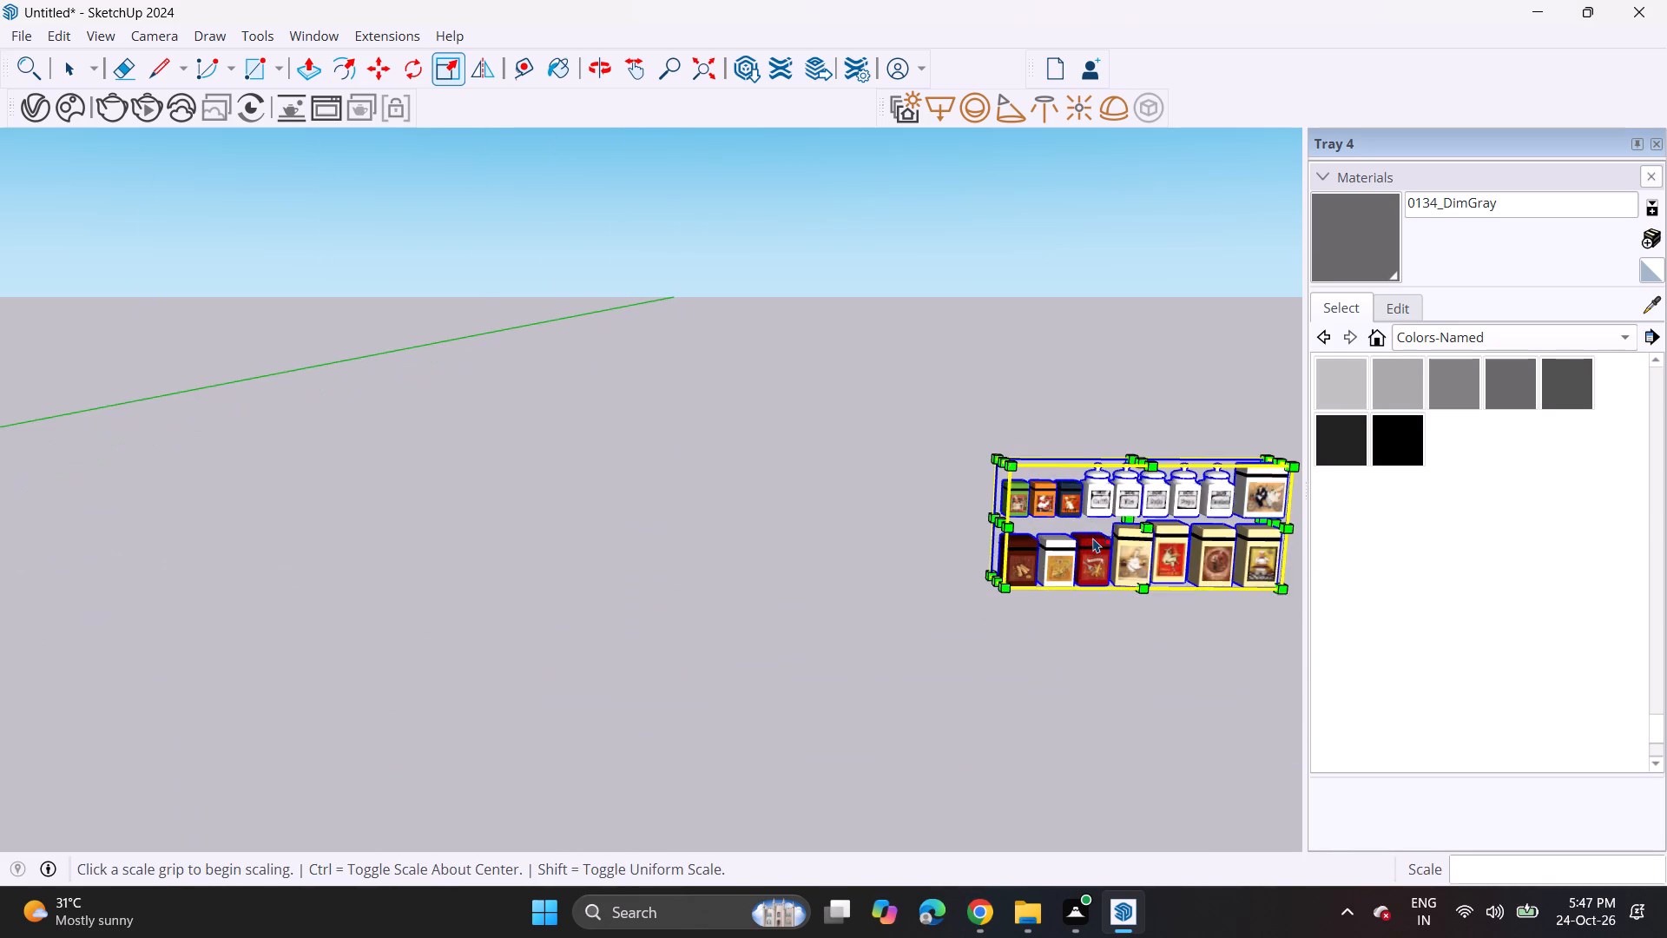
scroll(1093, 538, "up", 2)
key("space")
right_click(1093, 538)
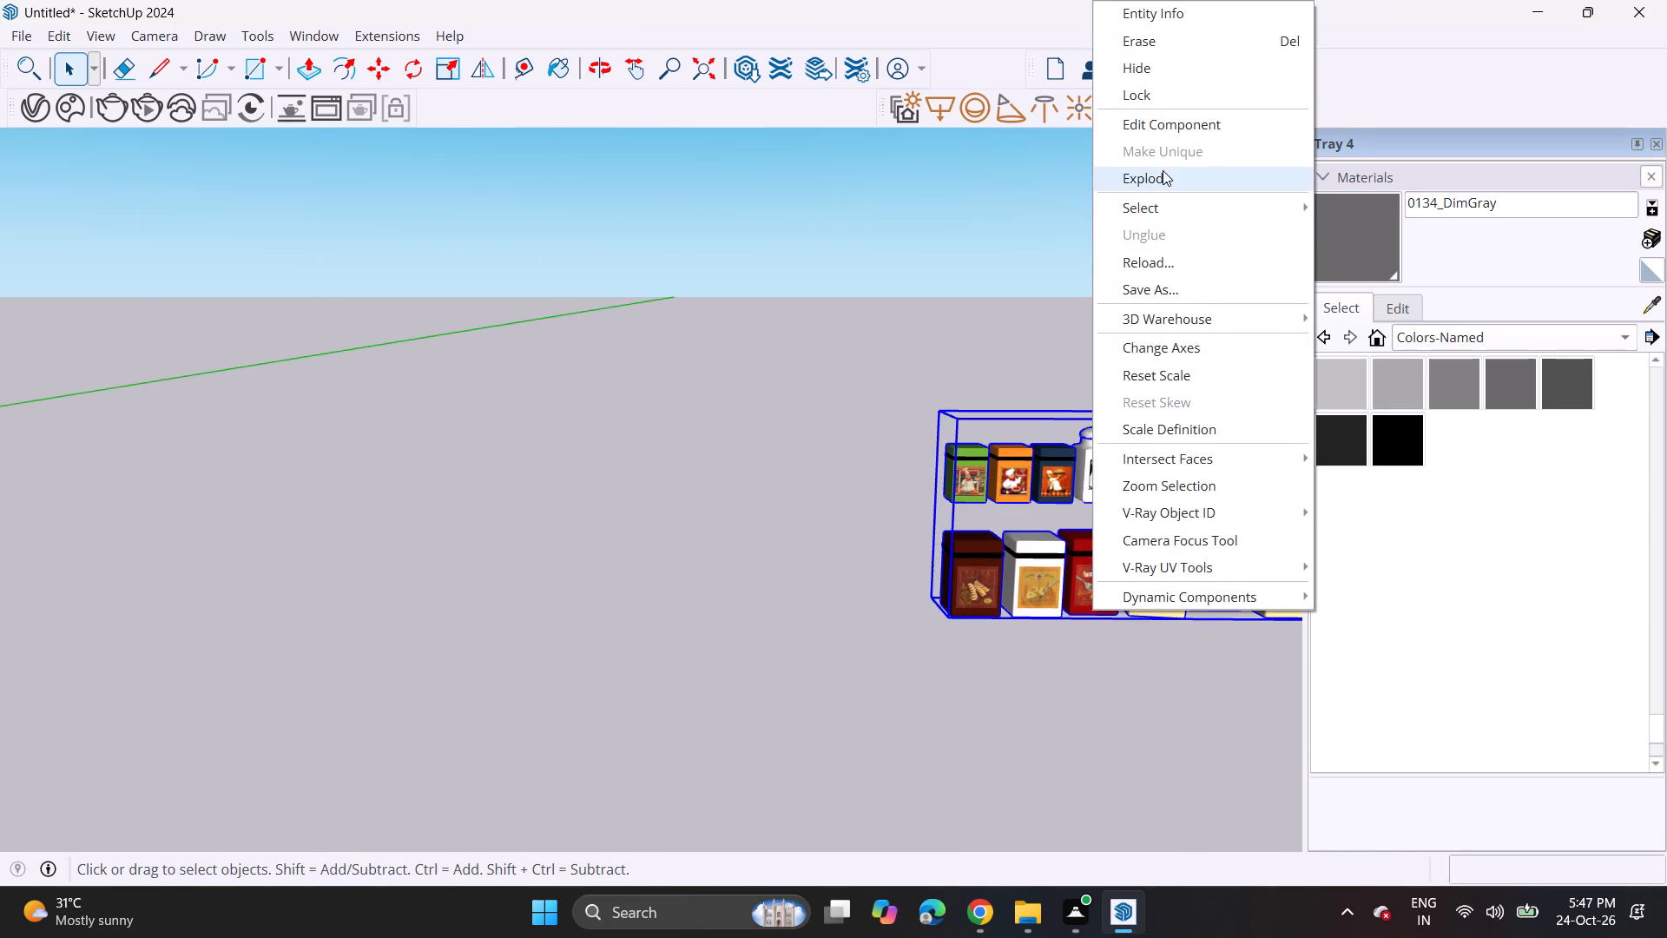
left_click(1163, 170)
left_click(1090, 465)
right_click(1090, 481)
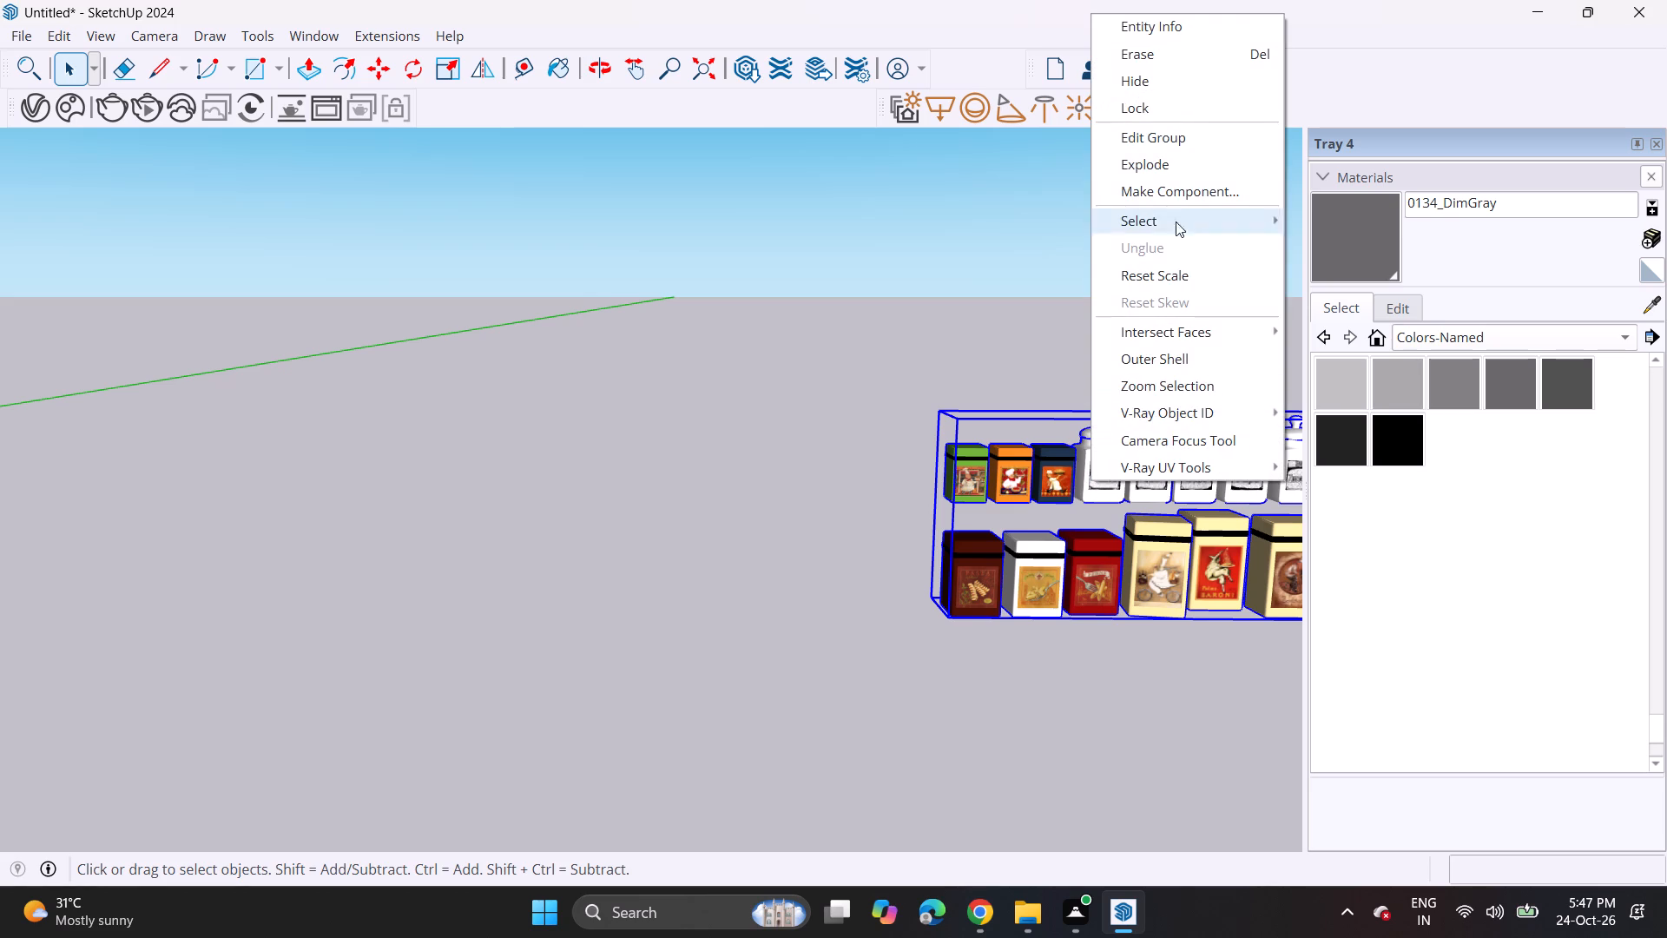
left_click(1177, 171)
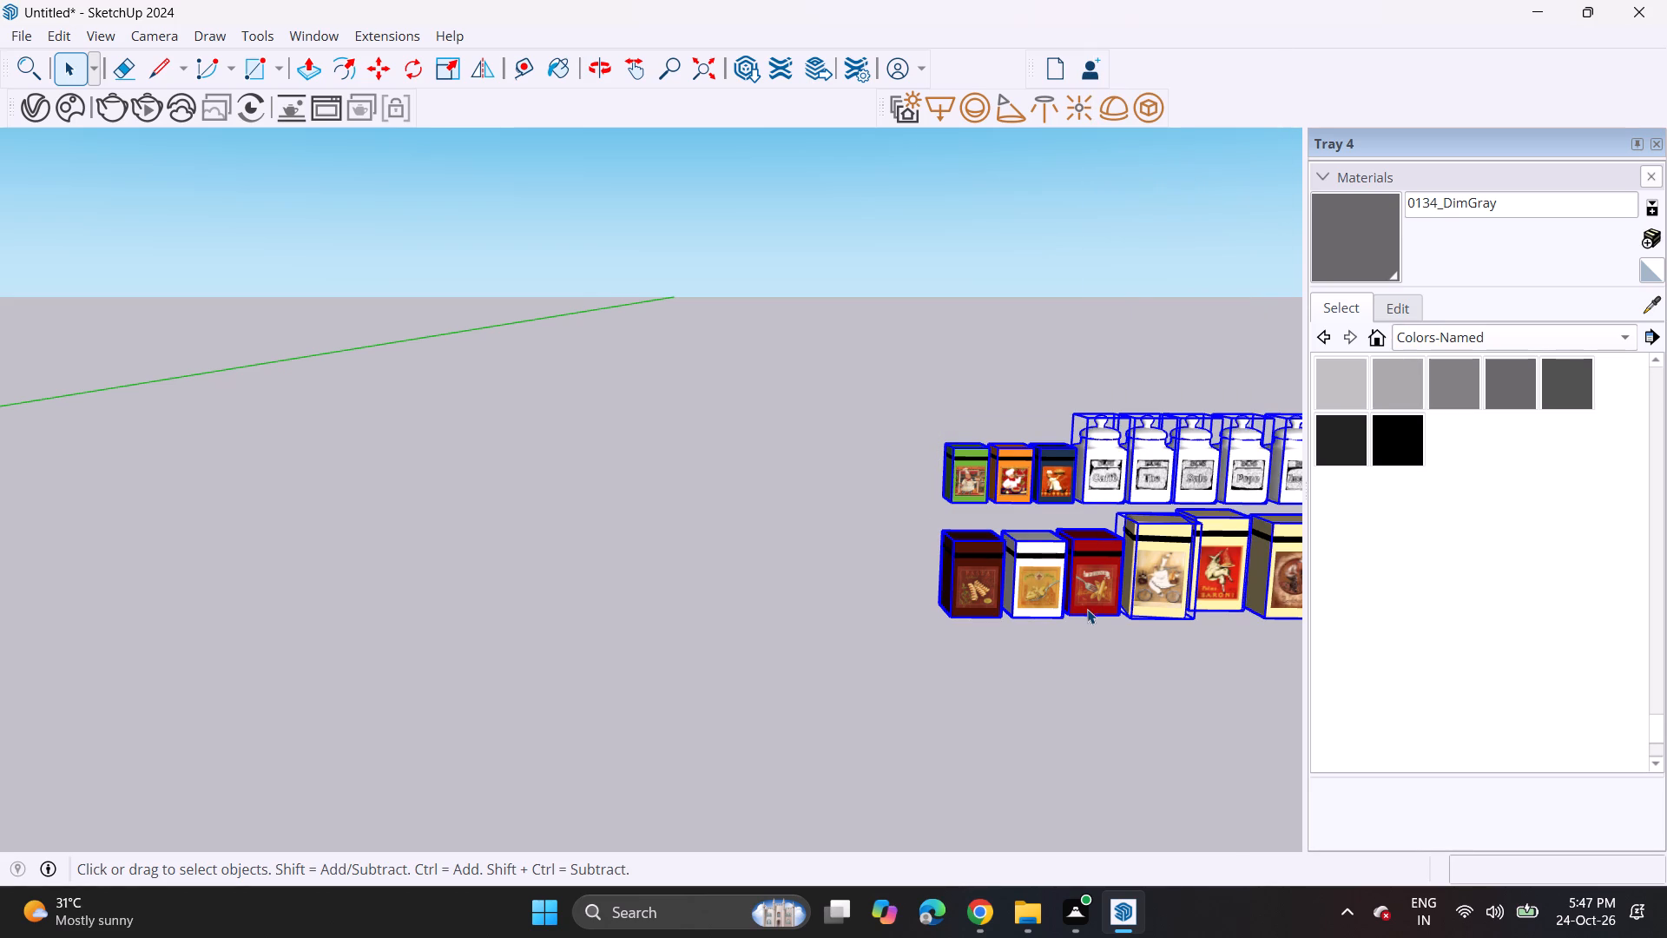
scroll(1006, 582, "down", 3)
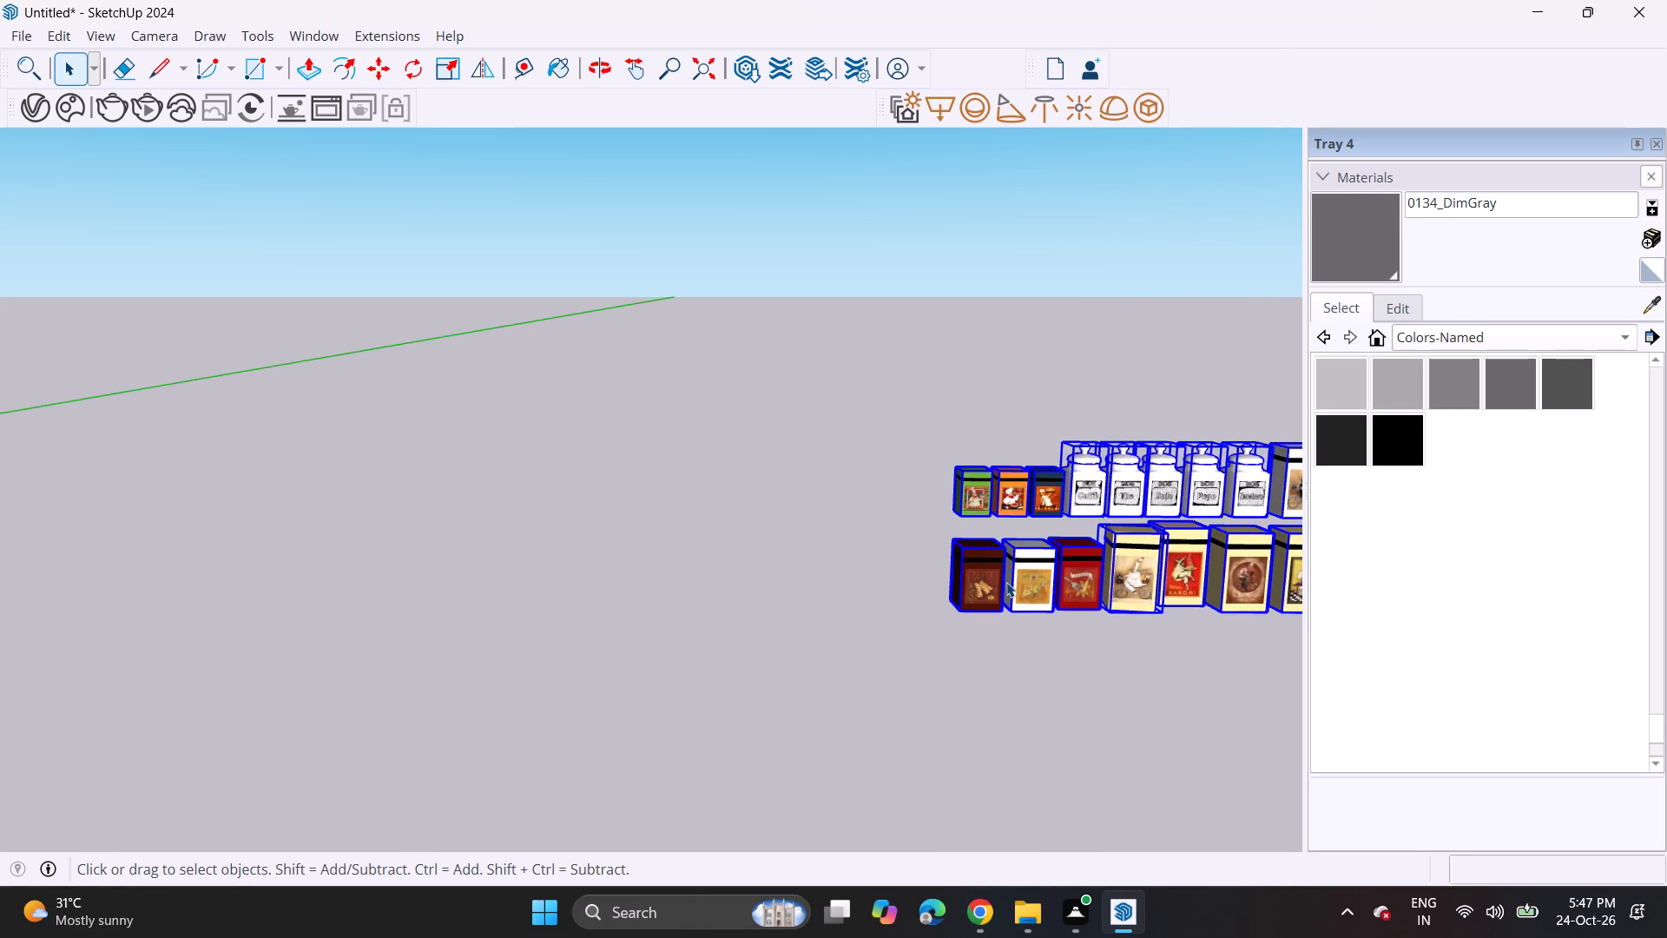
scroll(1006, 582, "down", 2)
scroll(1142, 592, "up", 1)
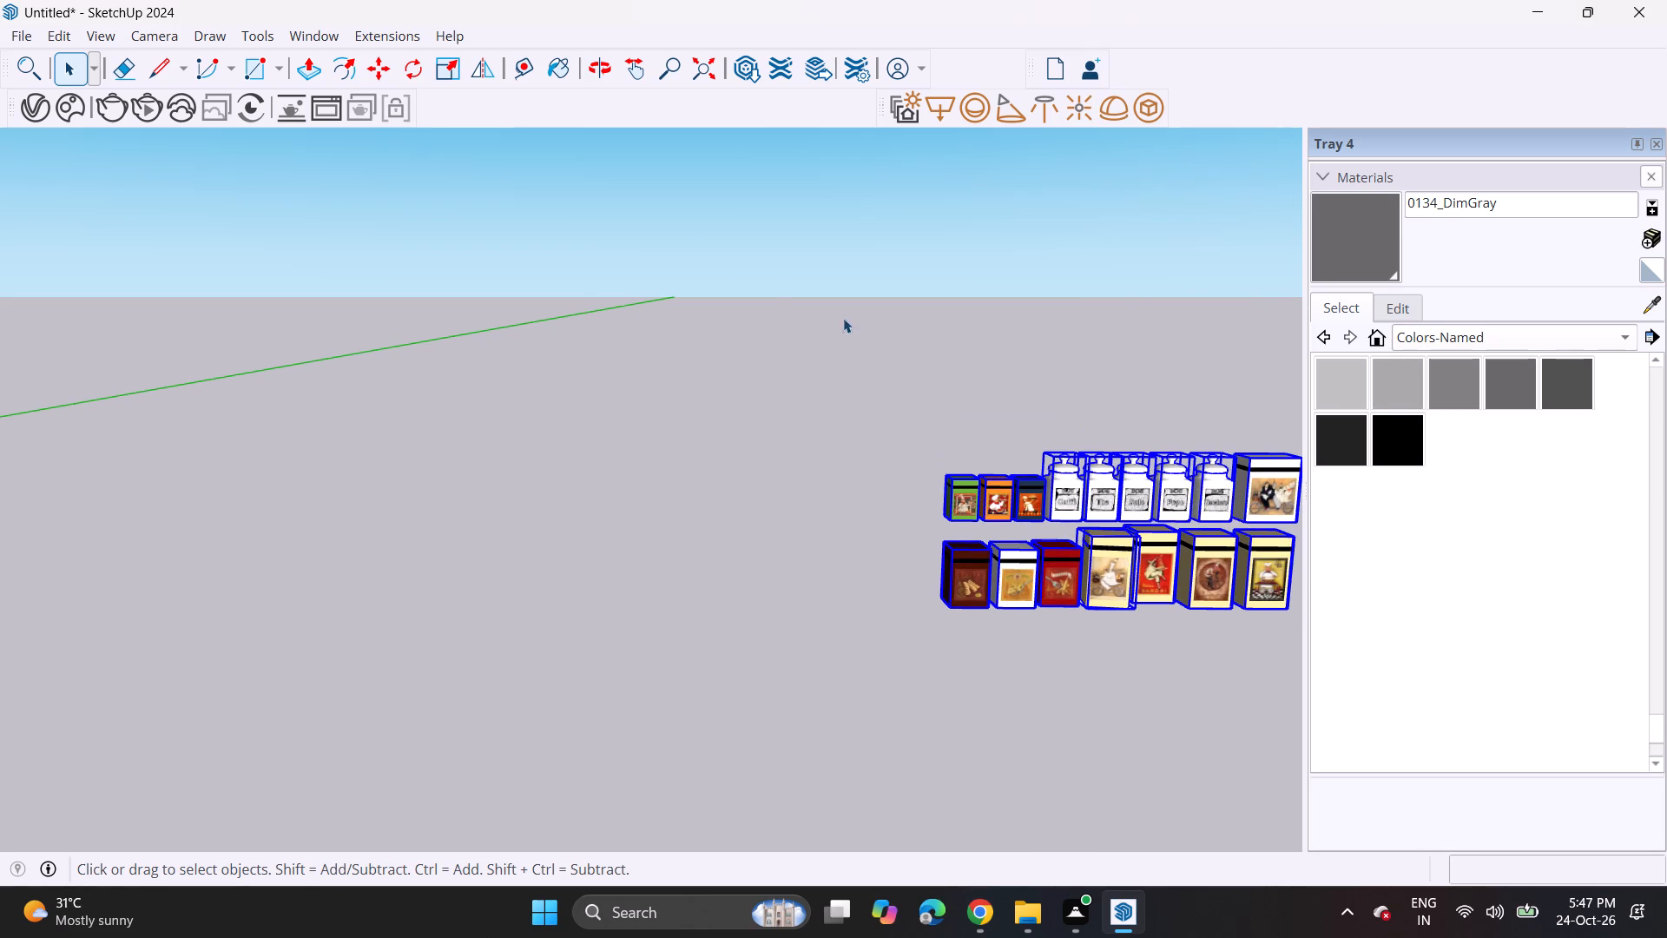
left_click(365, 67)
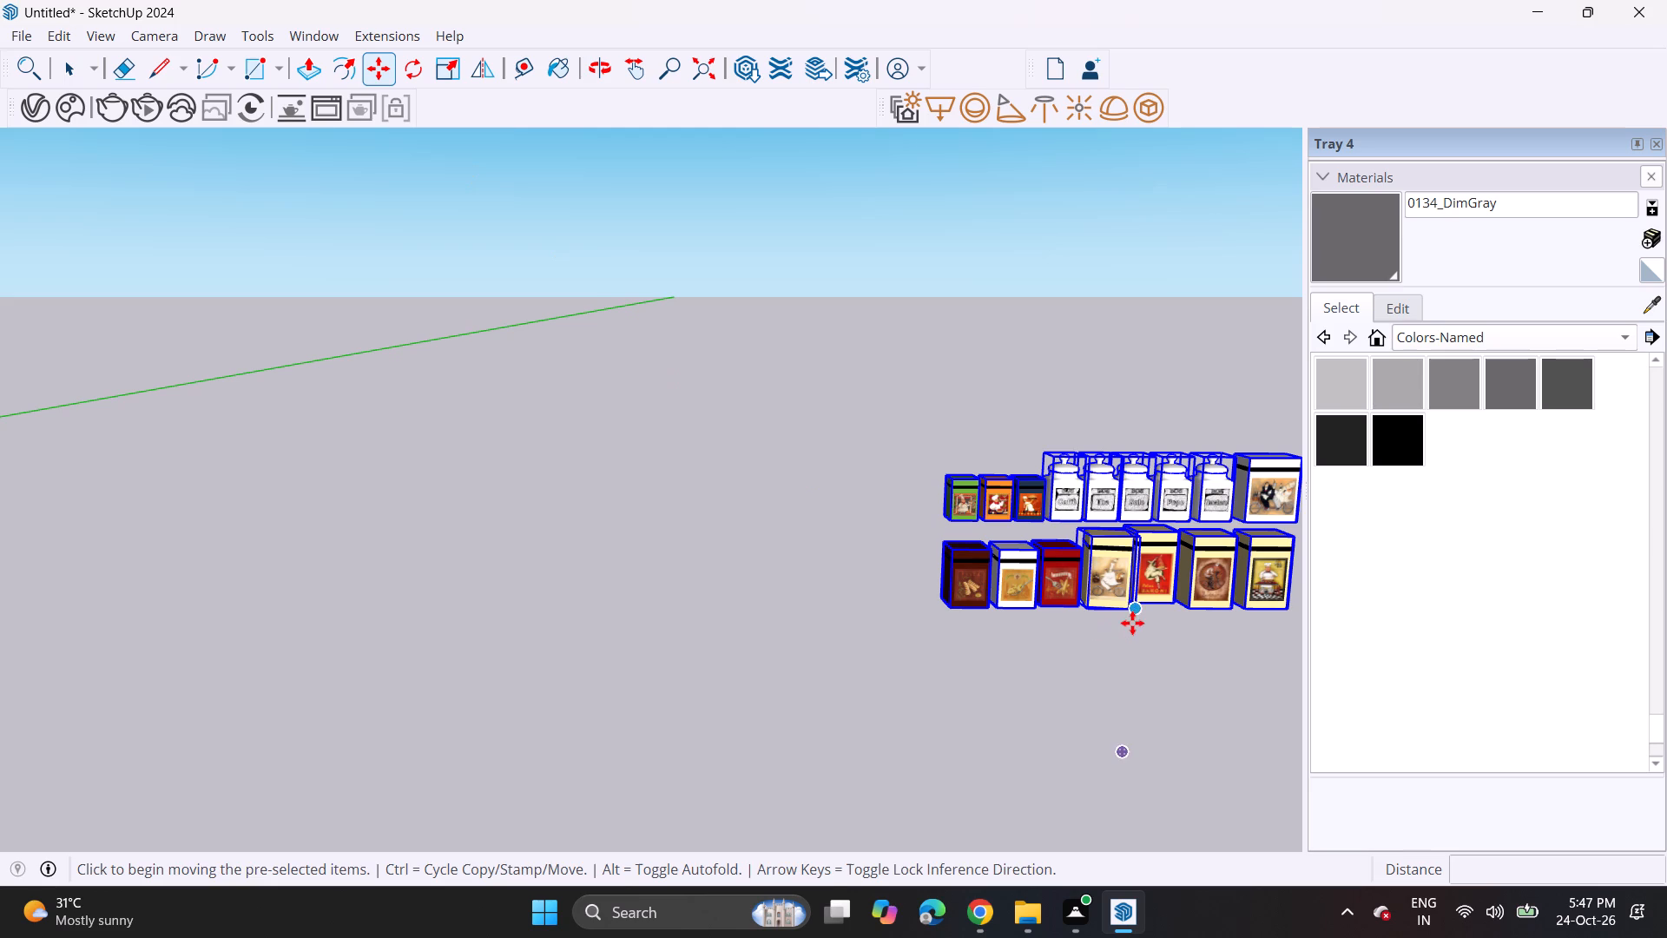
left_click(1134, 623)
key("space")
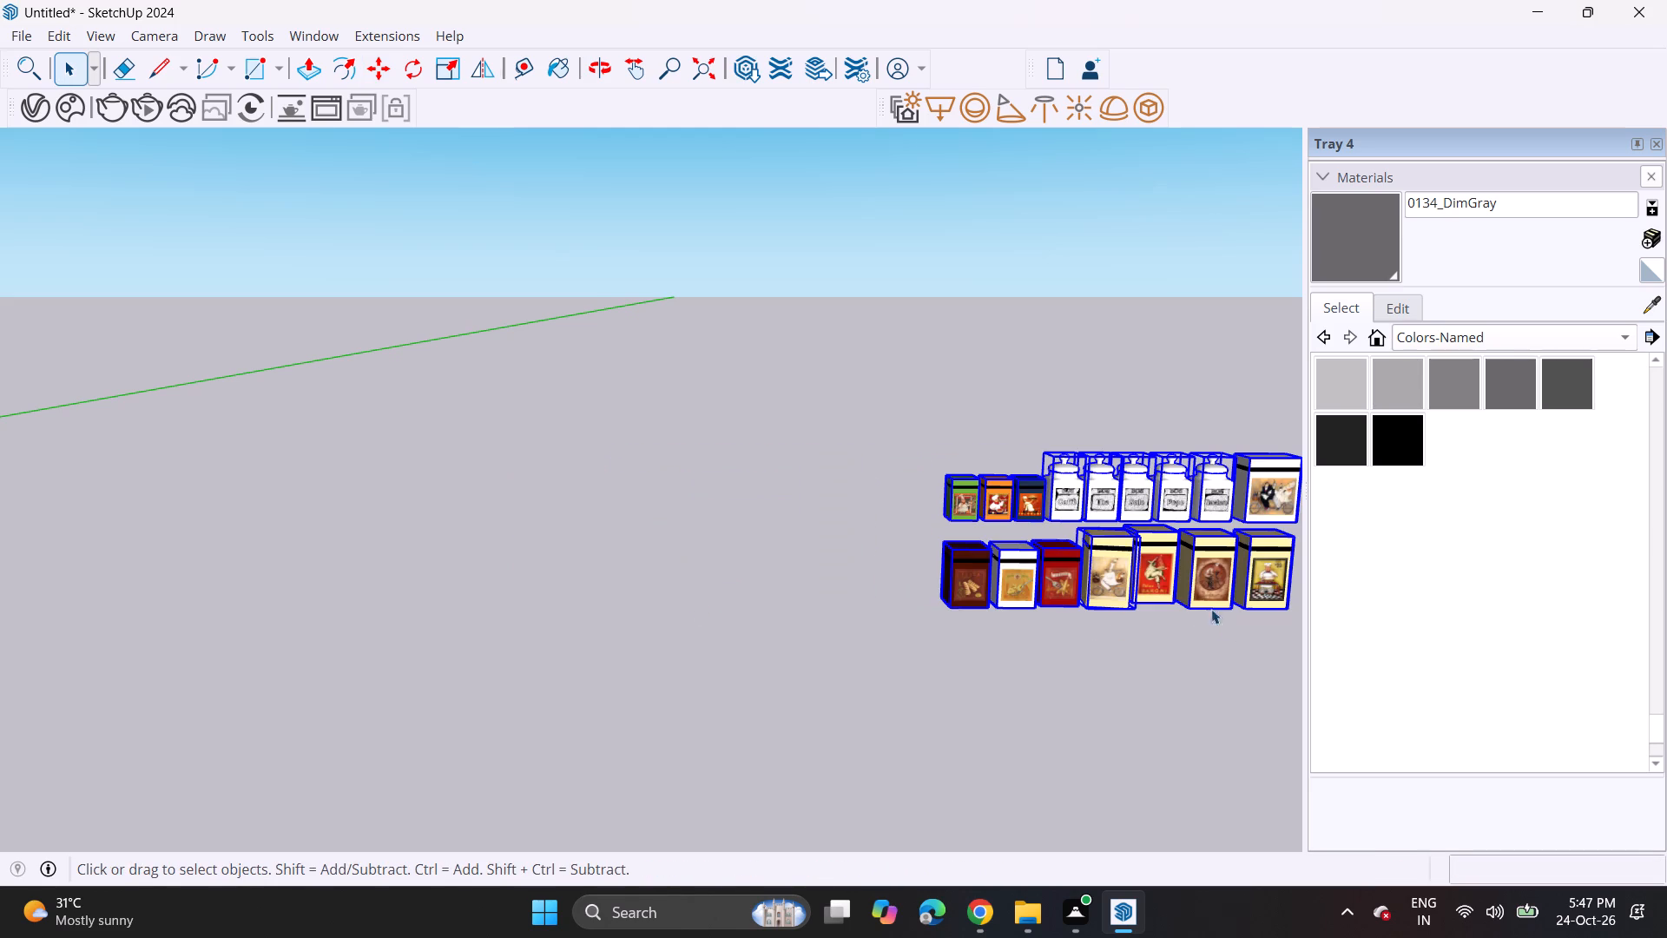
Move the cream container with the chef-on-bicycle label from the bottom row into the three-tier shelf unit at the kitchen's corner.
left_click(1097, 576)
key("m")
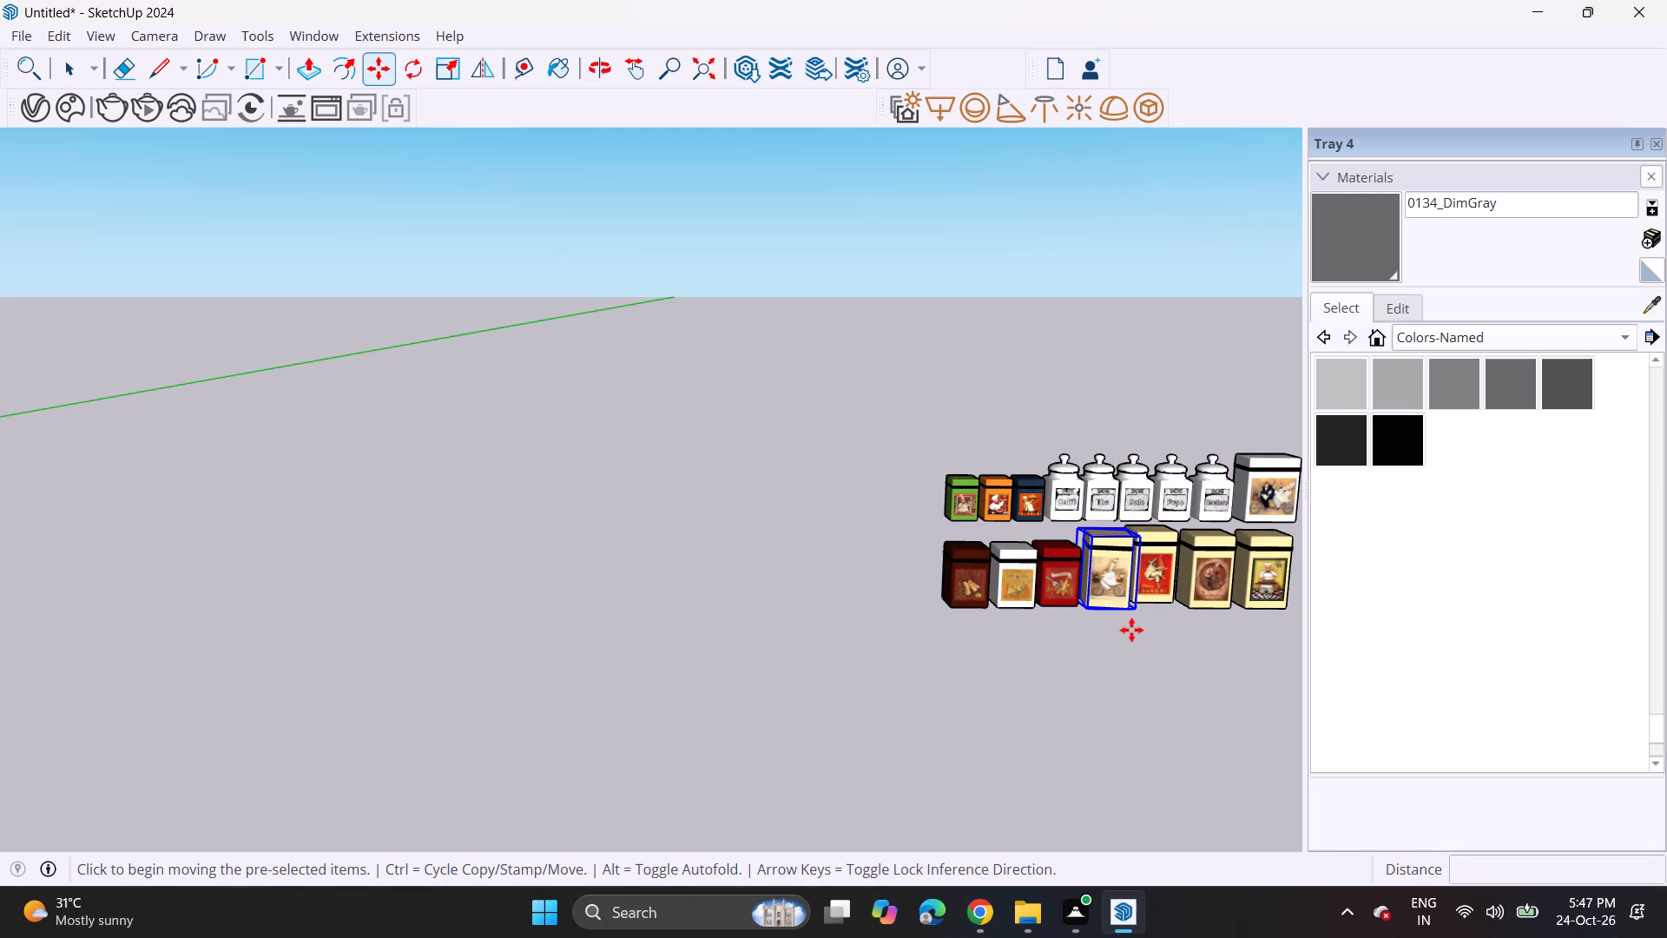
left_click(1134, 616)
scroll(751, 654, "down", 6)
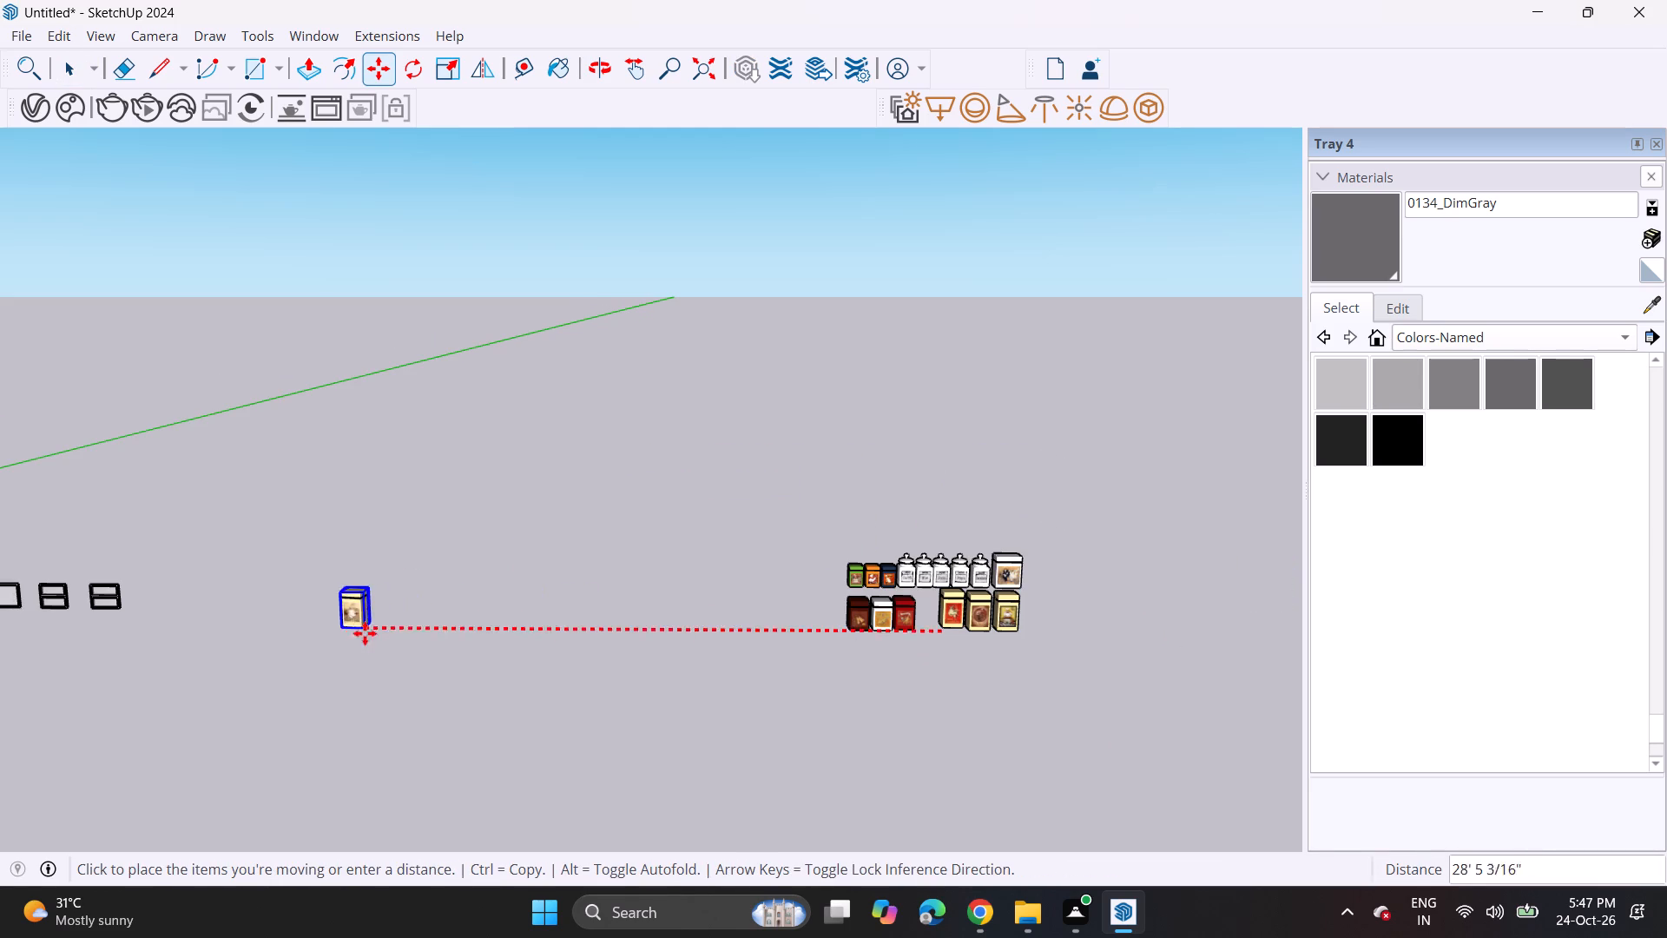
middle_click_drag(365, 633, 1315, 586, "shift")
middle_click_drag(170, 582, 505, 493)
scroll(461, 545, "up", 5)
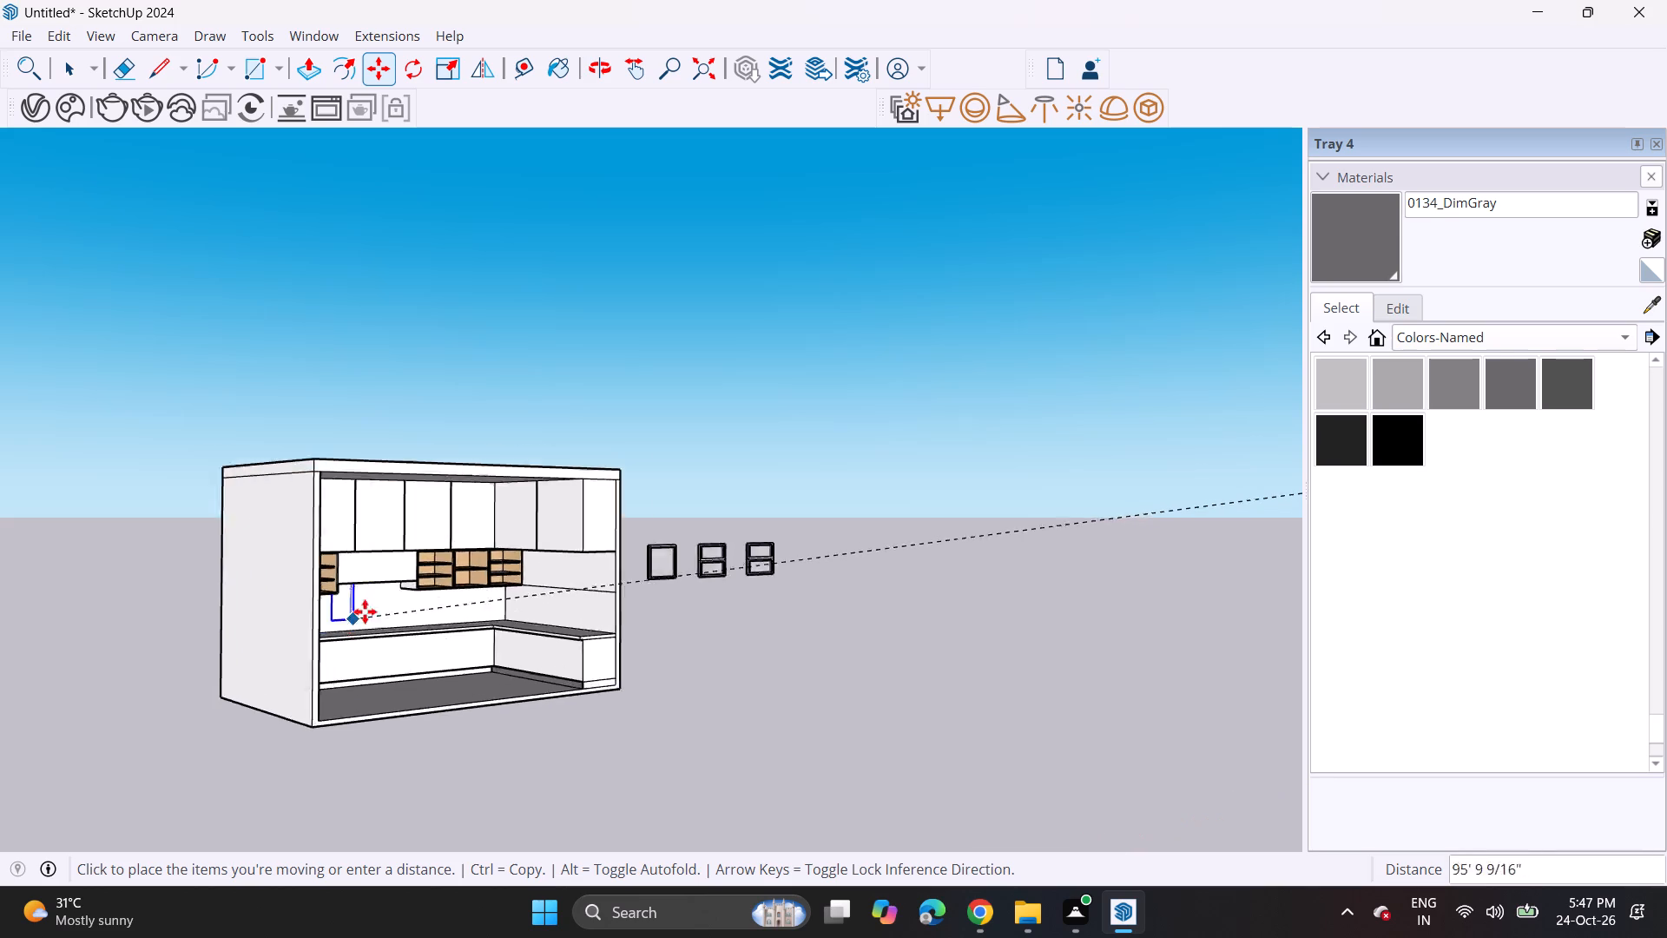
scroll(365, 611, "up", 2)
scroll(565, 554, "up", 5)
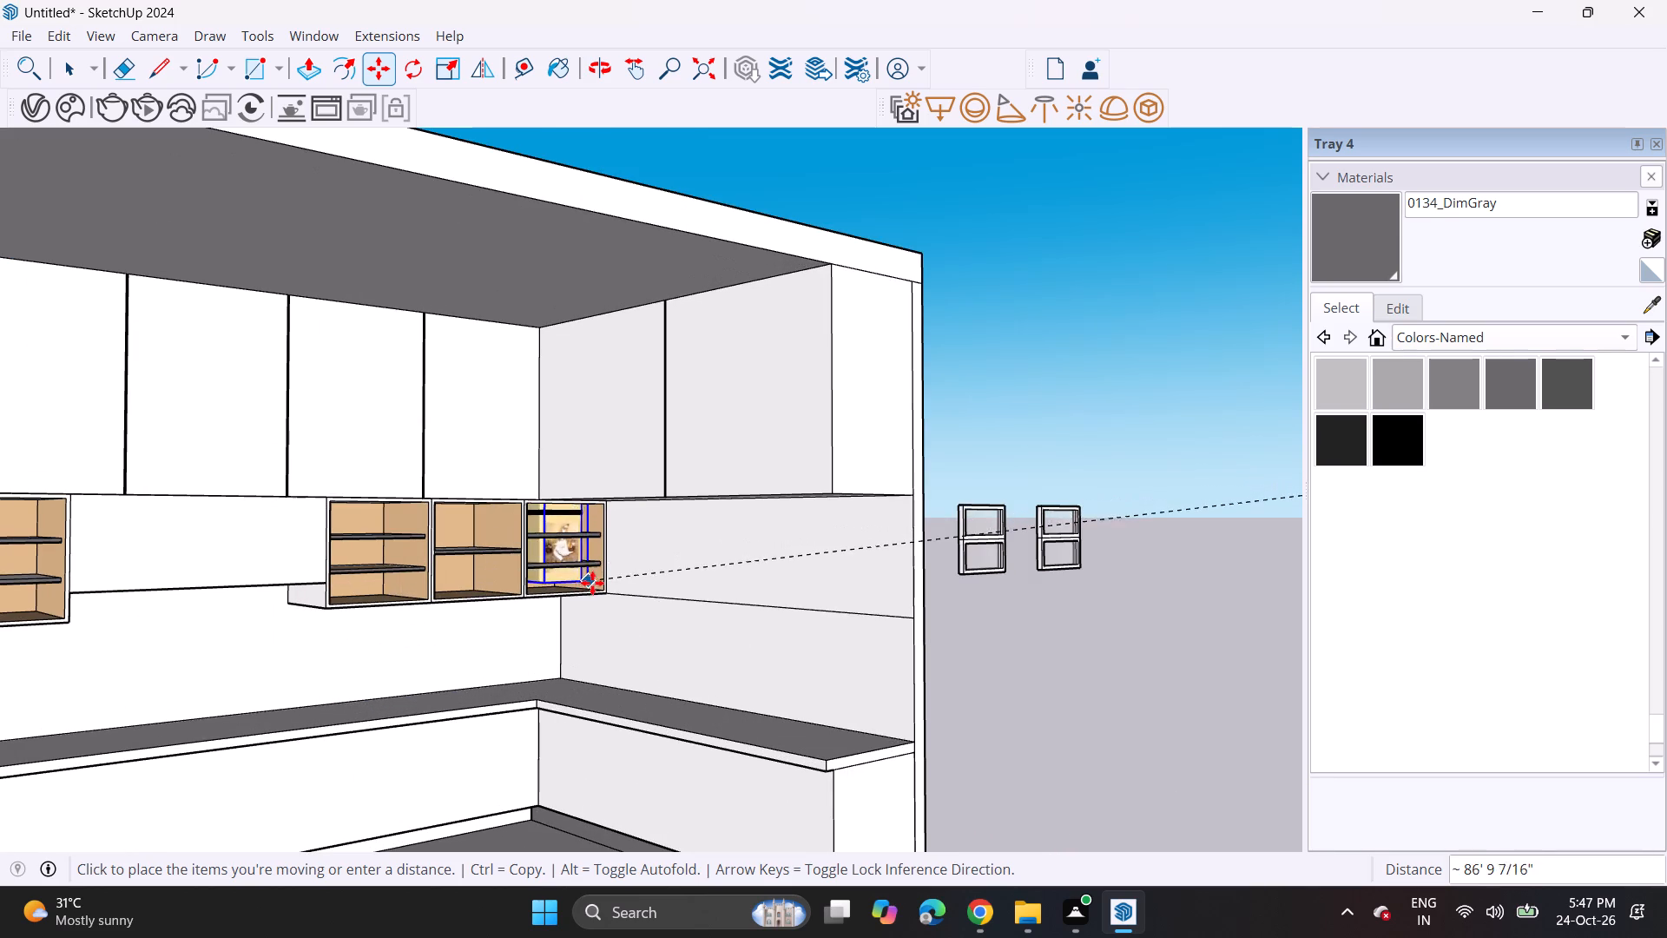
left_click(593, 585)
Scale the cream chef-on-bicycle container down uniformly to about 0.29 so it fits within one shelf tier.
middle_click_drag(613, 582, 550, 562)
scroll(570, 571, "up", 13)
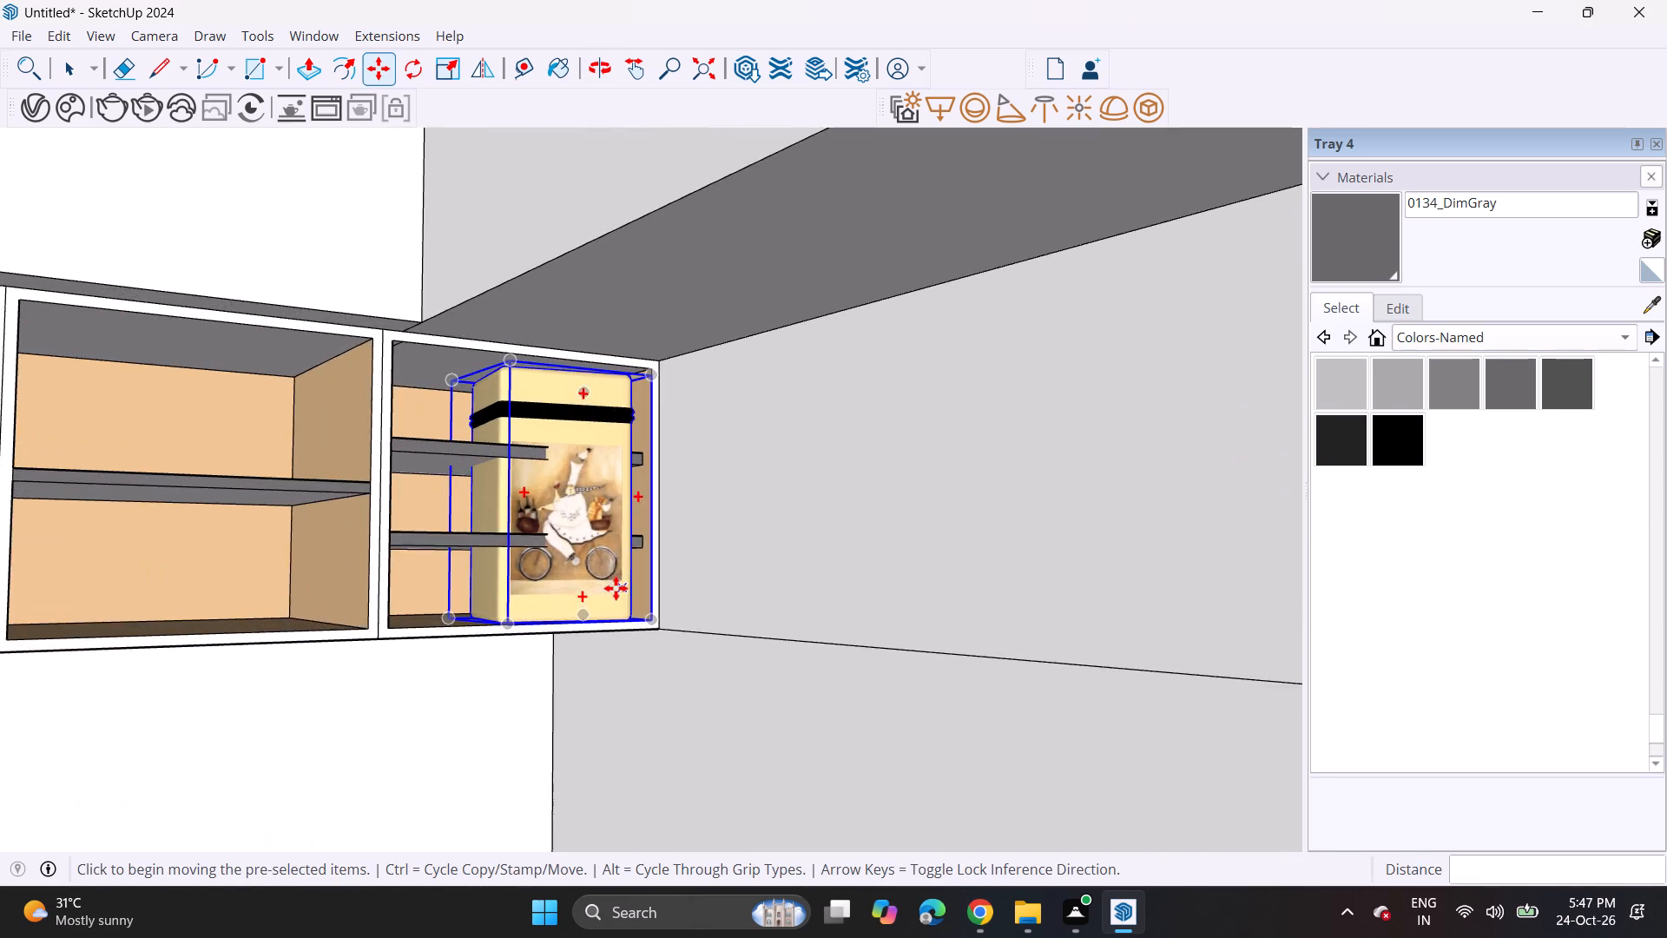
scroll(616, 588, "up", 3)
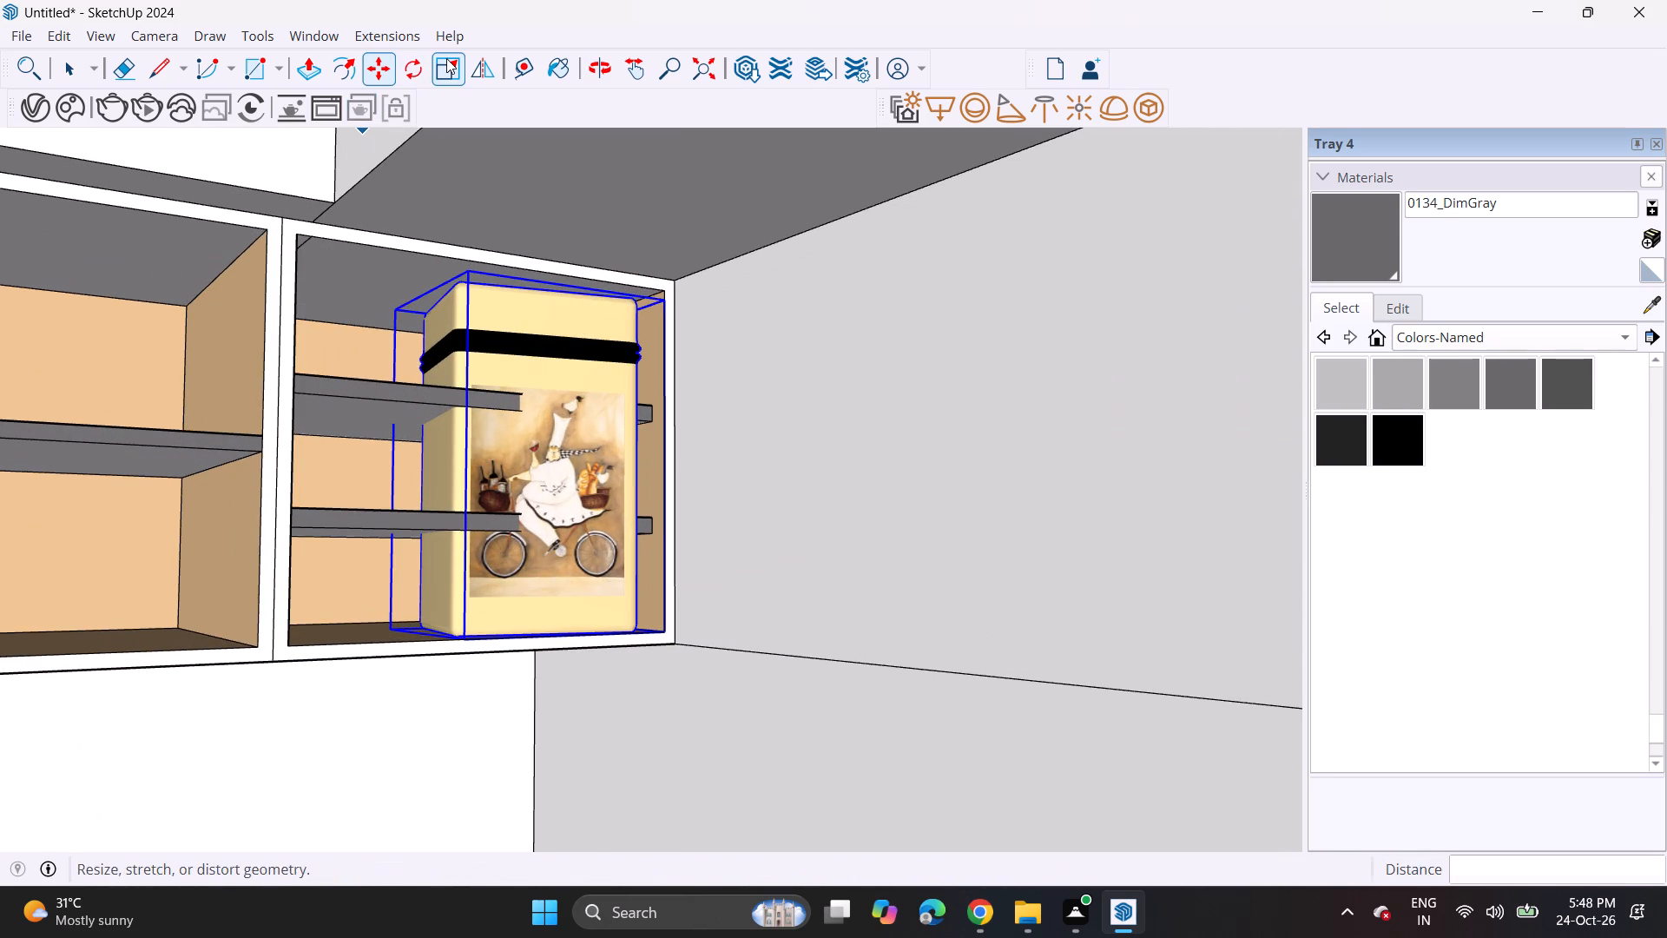
left_click(446, 58)
left_click(468, 276)
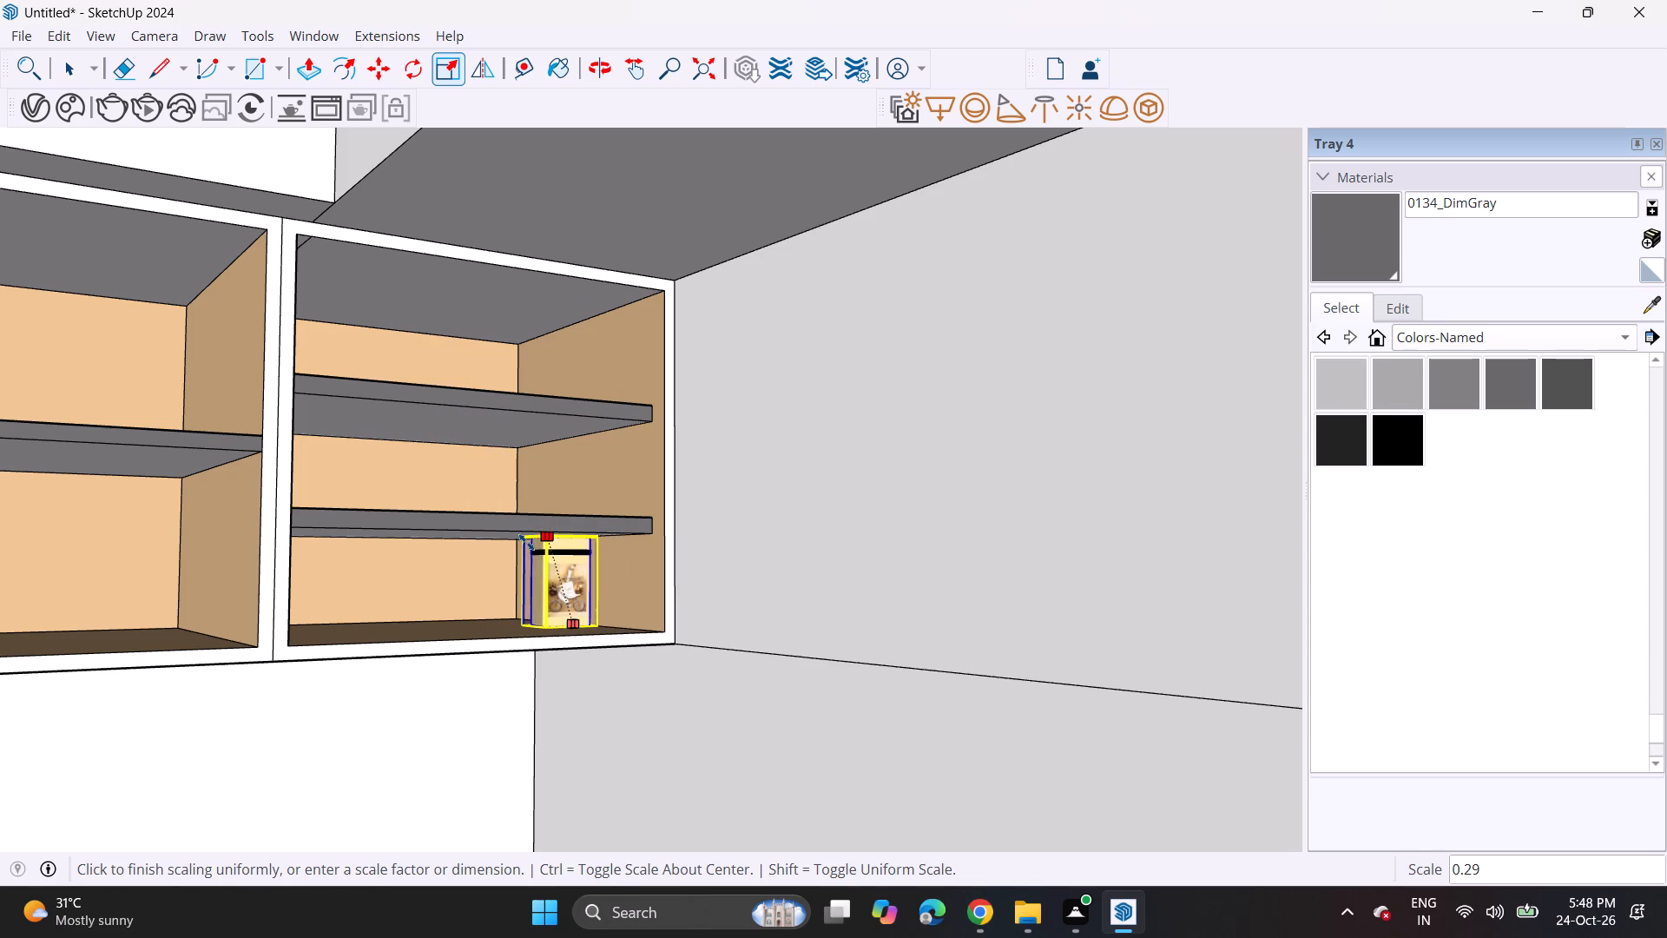
left_click(526, 542)
Move the cream container to the left end of the corner unit's top tier and set its base on the shelf.
left_click(372, 71)
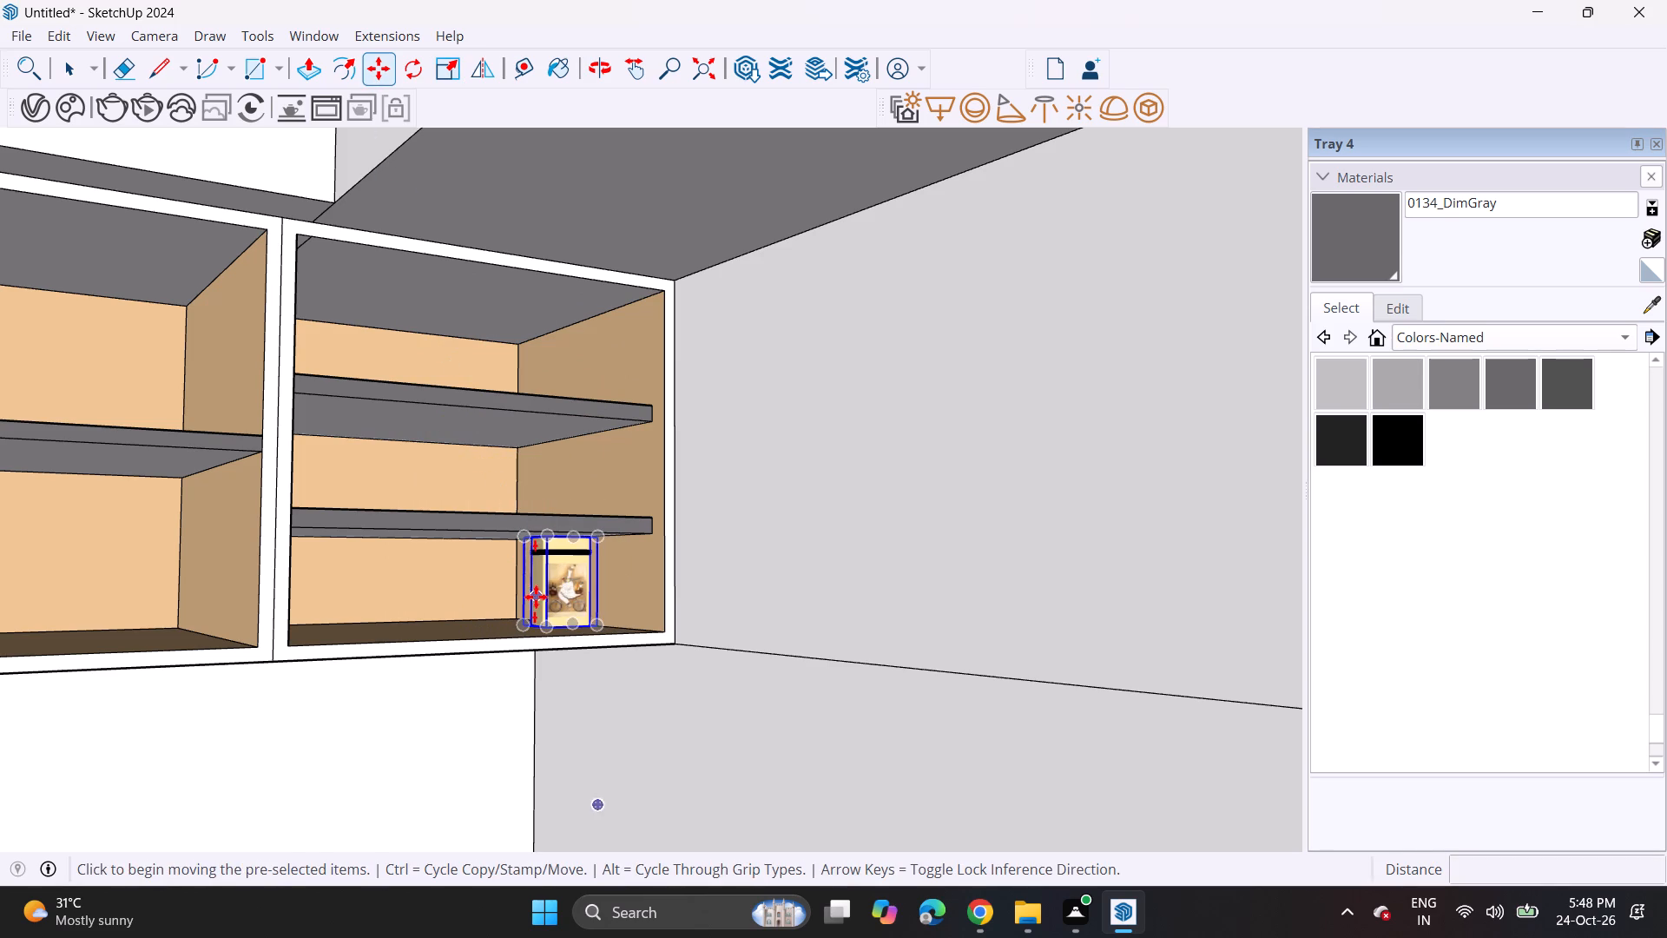
left_click(565, 604)
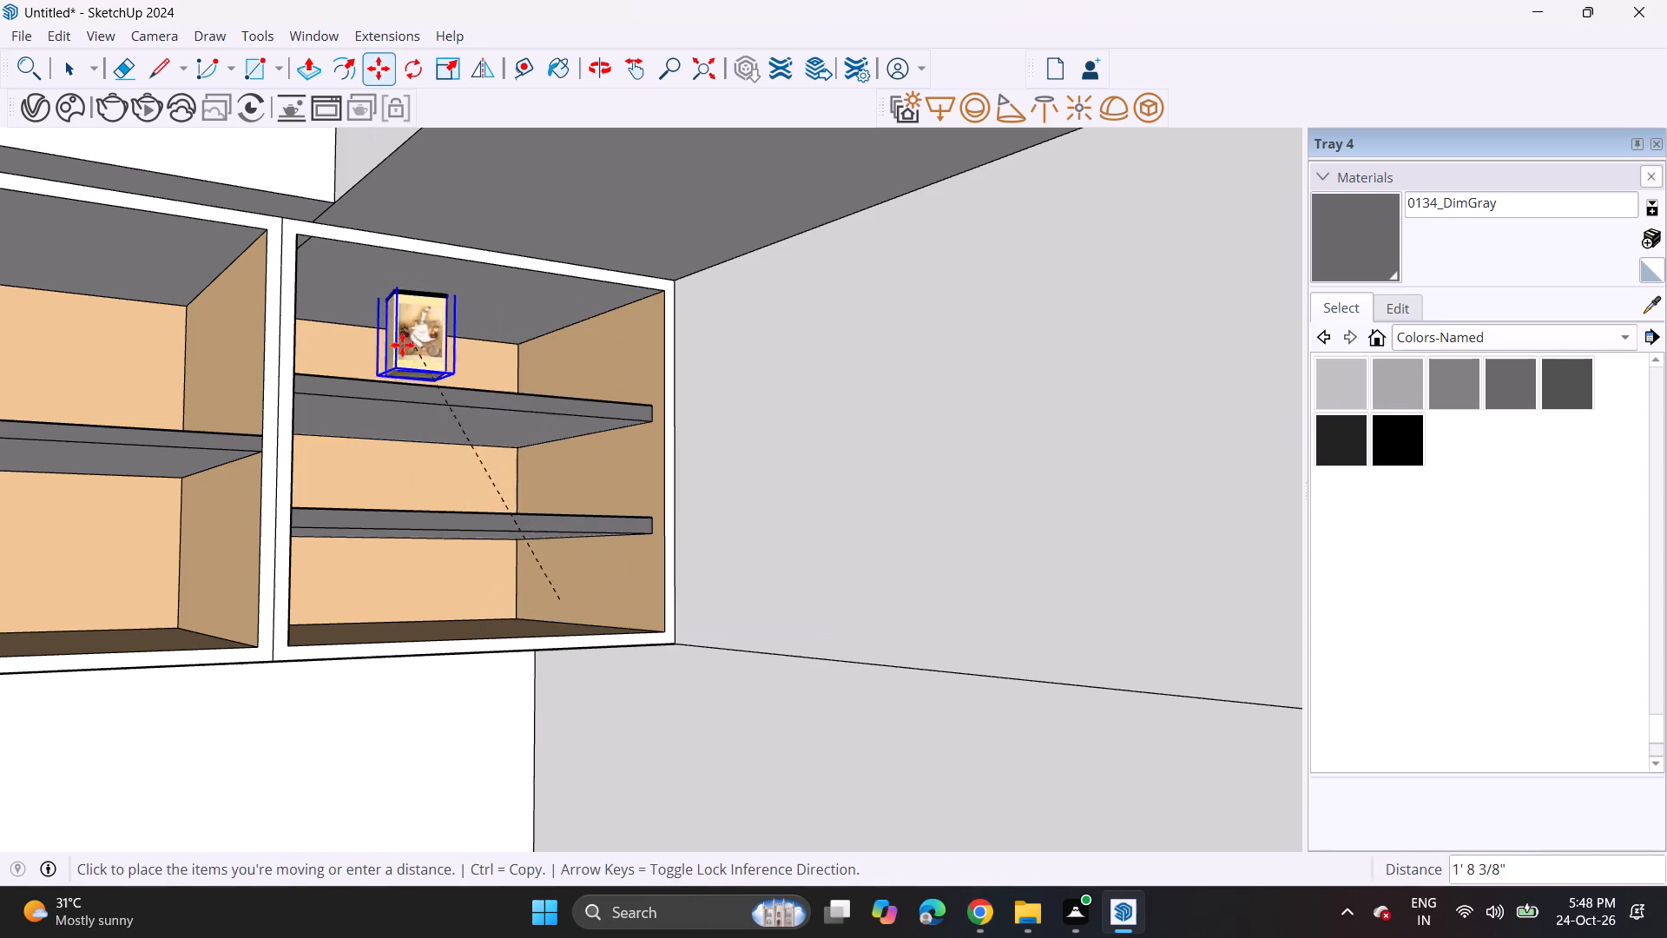
middle_click_drag(383, 353, 360, 426)
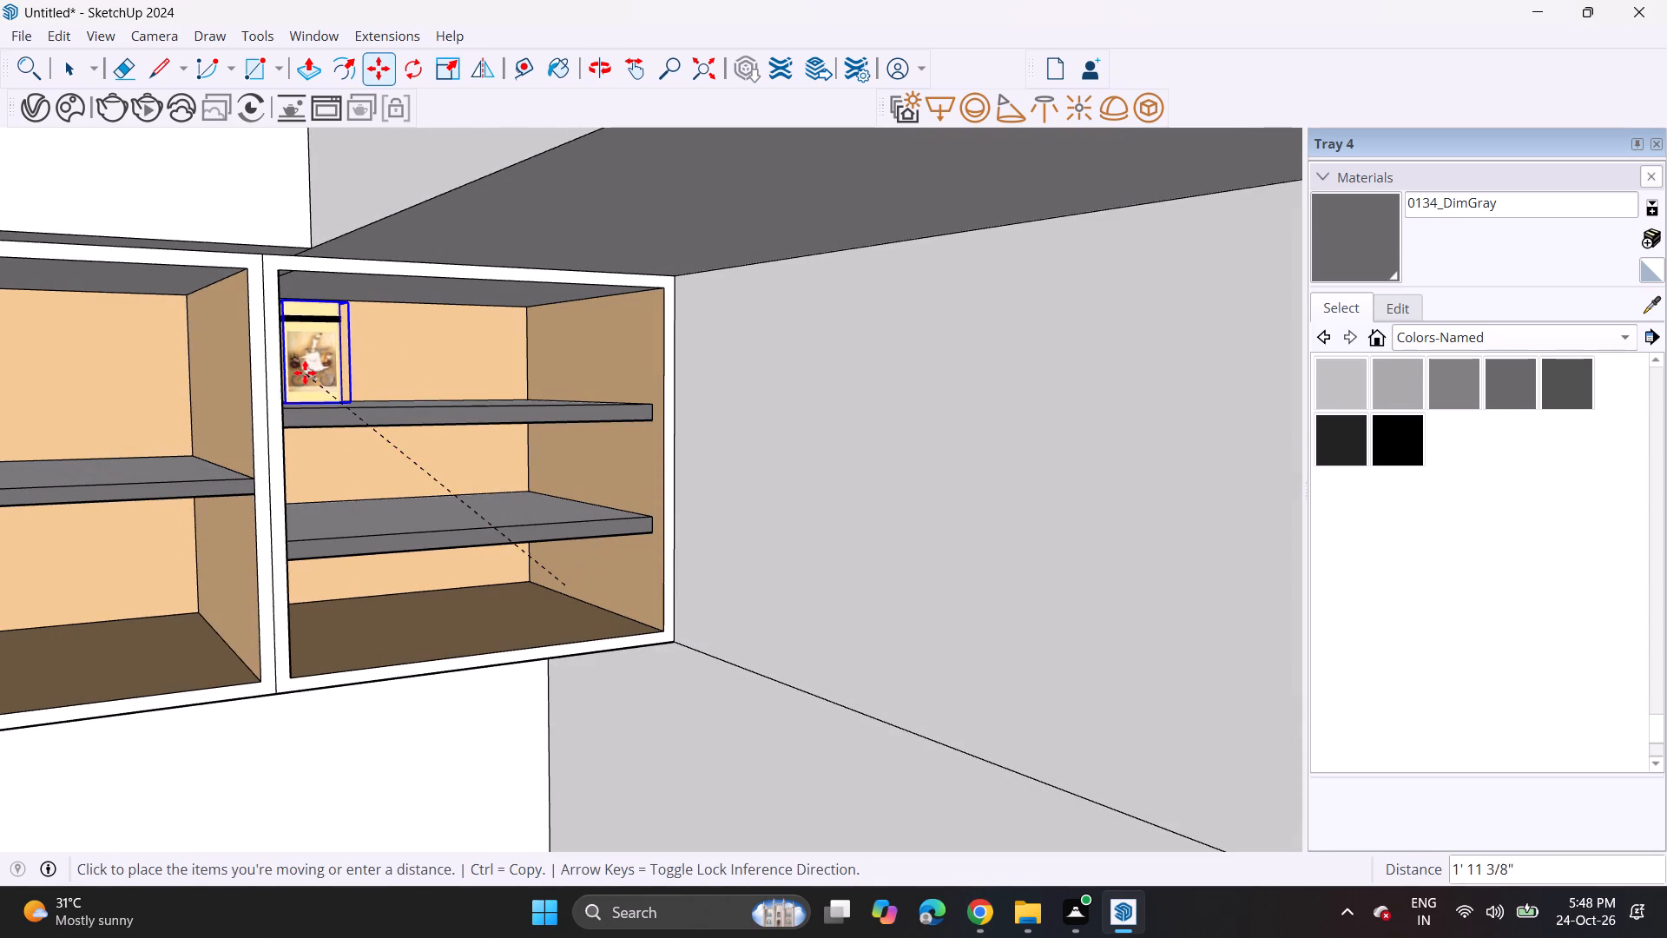
left_click(316, 367)
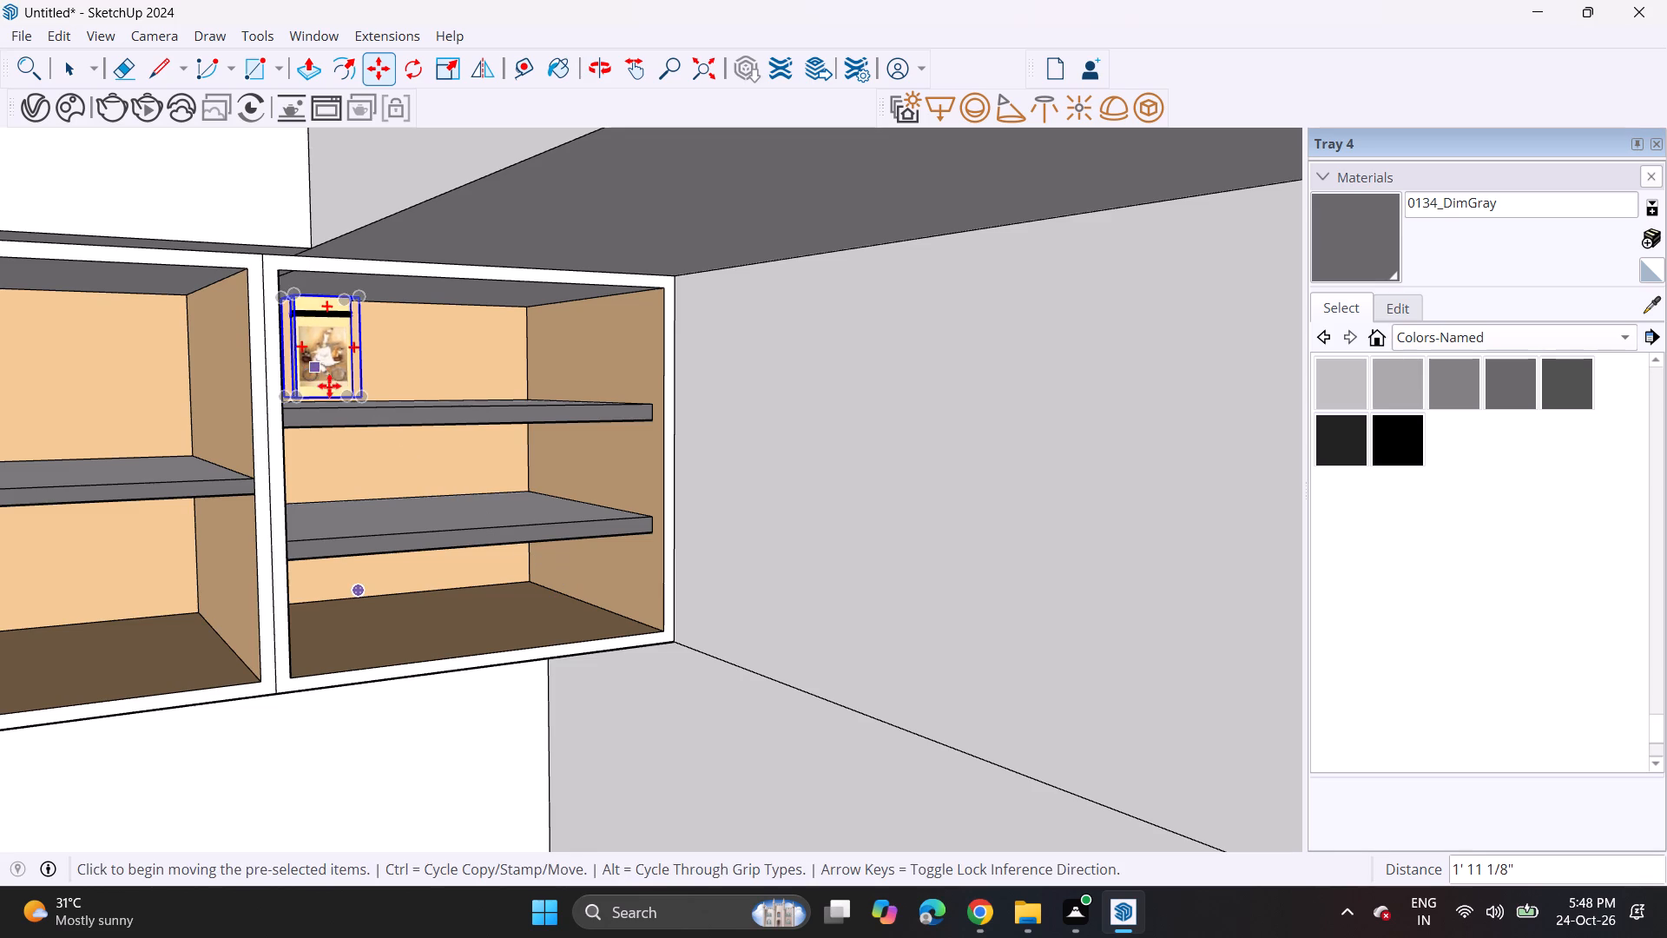
scroll(329, 386, "up", 8)
left_click(254, 412)
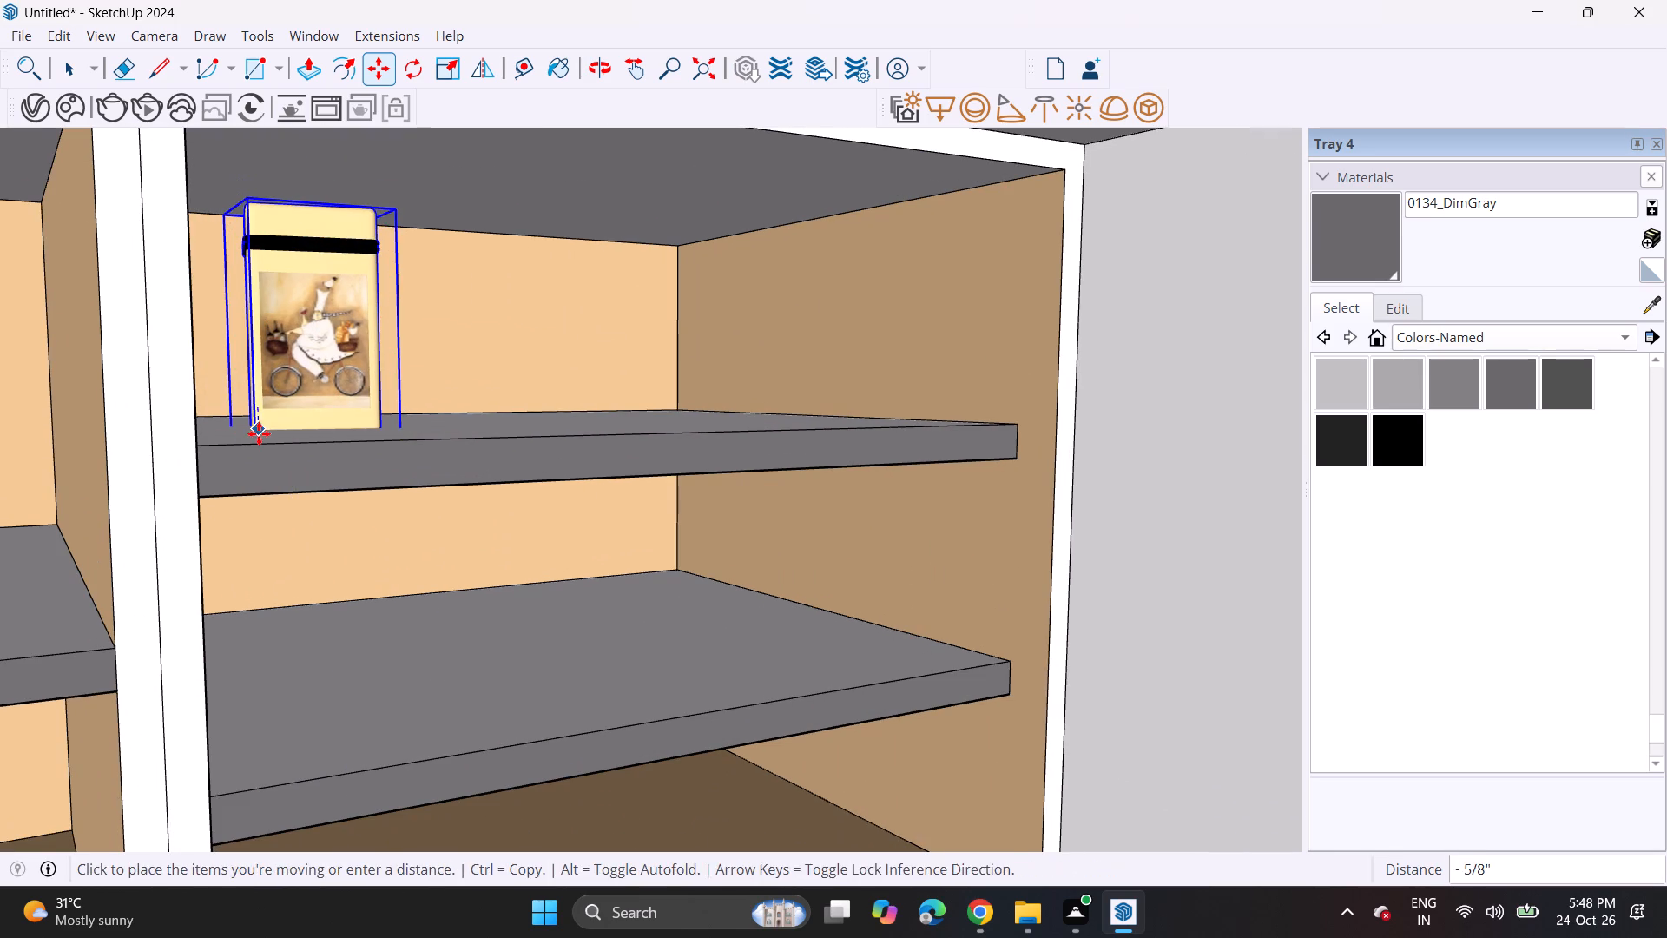
left_click(259, 433)
Move the dark maroon container with the Pasta label from the imported set's bottom row into the three-tier corner shelf unit.
scroll(369, 381, "down", 7)
scroll(382, 388, "up", 1)
scroll(384, 388, "down", 9)
scroll(399, 423, "up", 1)
scroll(399, 423, "down", 6)
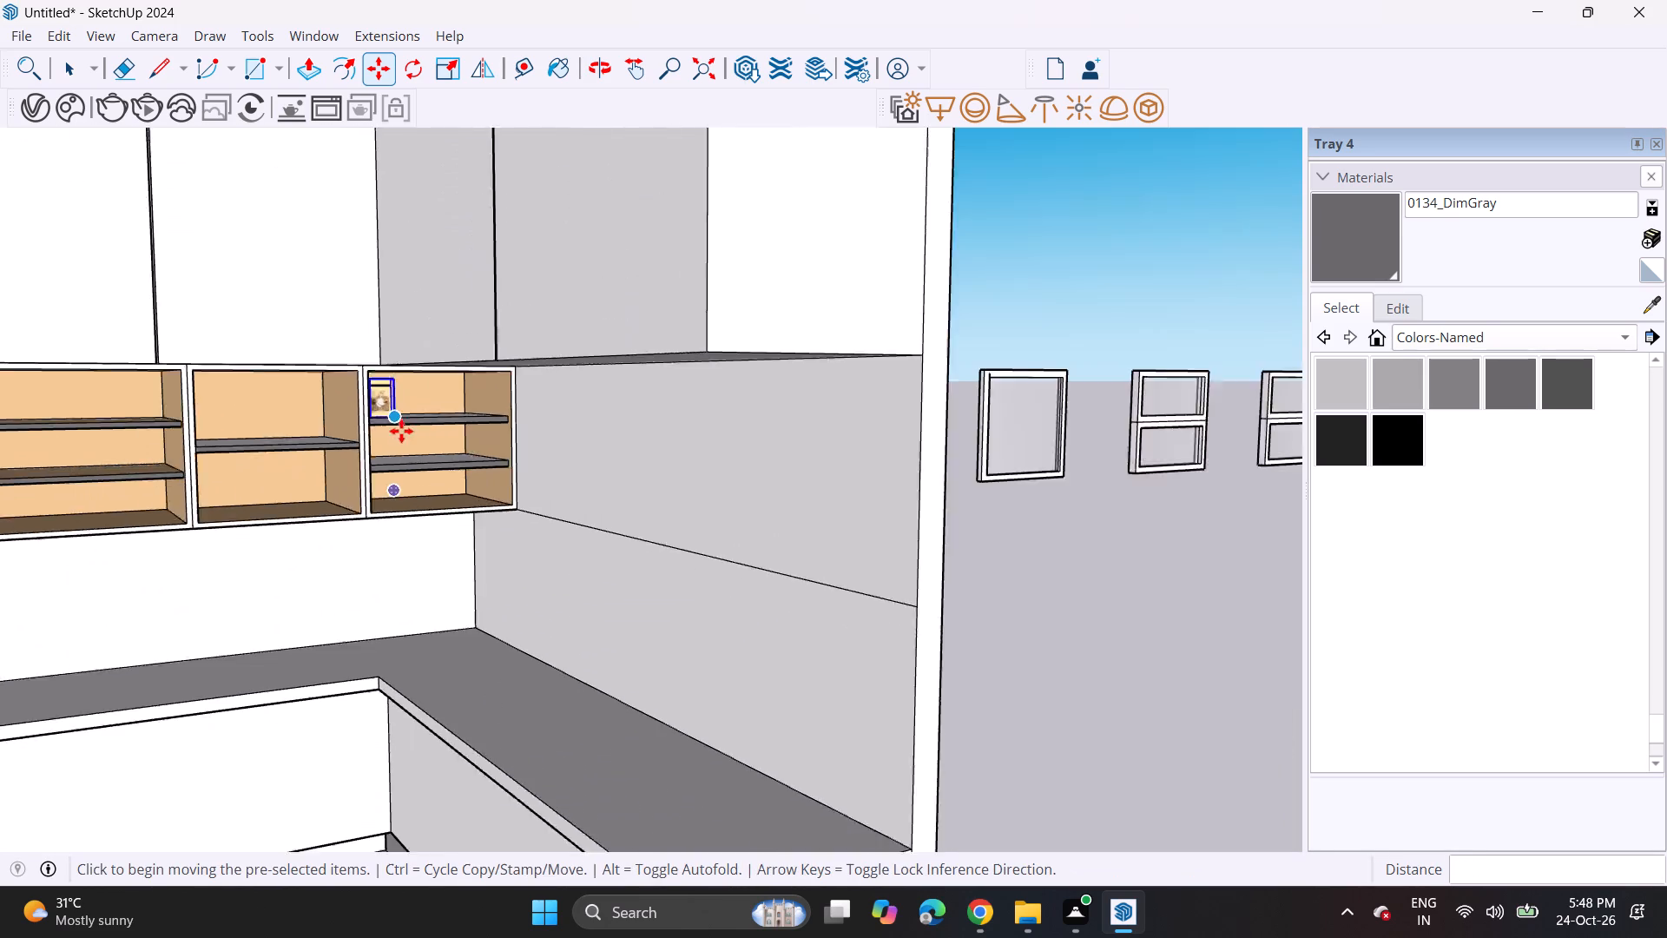
scroll(401, 431, "down", 6)
scroll(408, 448, "up", 1)
scroll(411, 451, "down", 2)
scroll(1025, 461, "down", 12)
middle_click_drag(963, 456, 427, 426, "shift")
middle_click_drag(486, 441, 336, 430)
scroll(314, 428, "down", 7)
scroll(1007, 345, "up", 8)
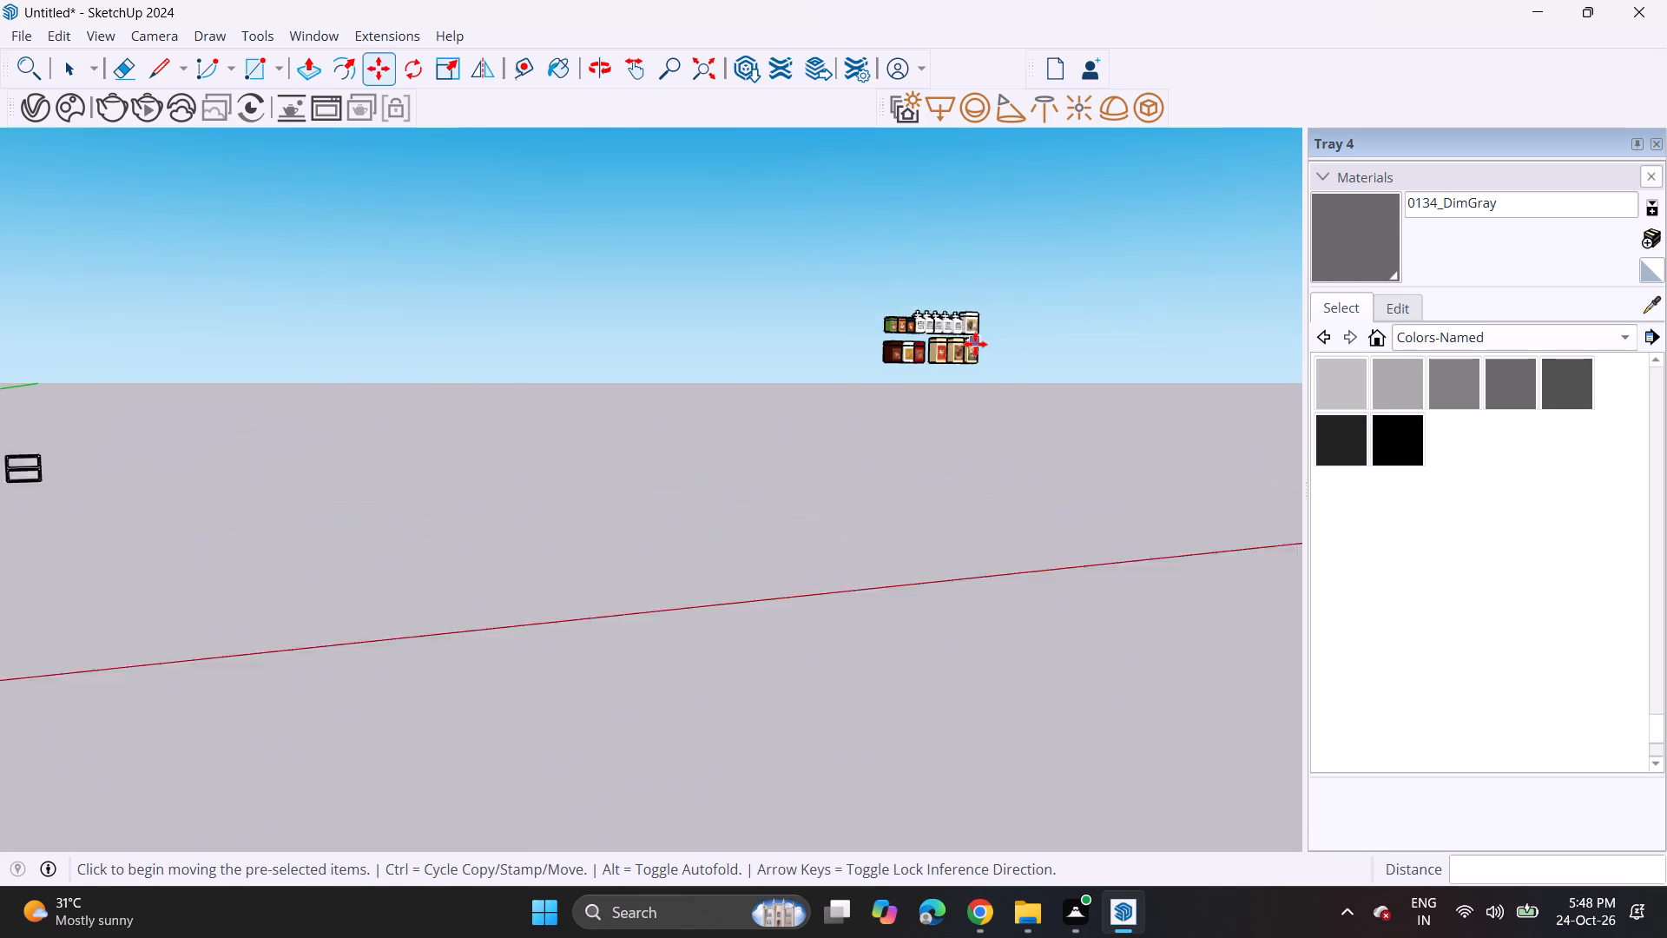
scroll(975, 344, "up", 20)
scroll(975, 344, "up", 3)
key("space")
left_click(807, 378)
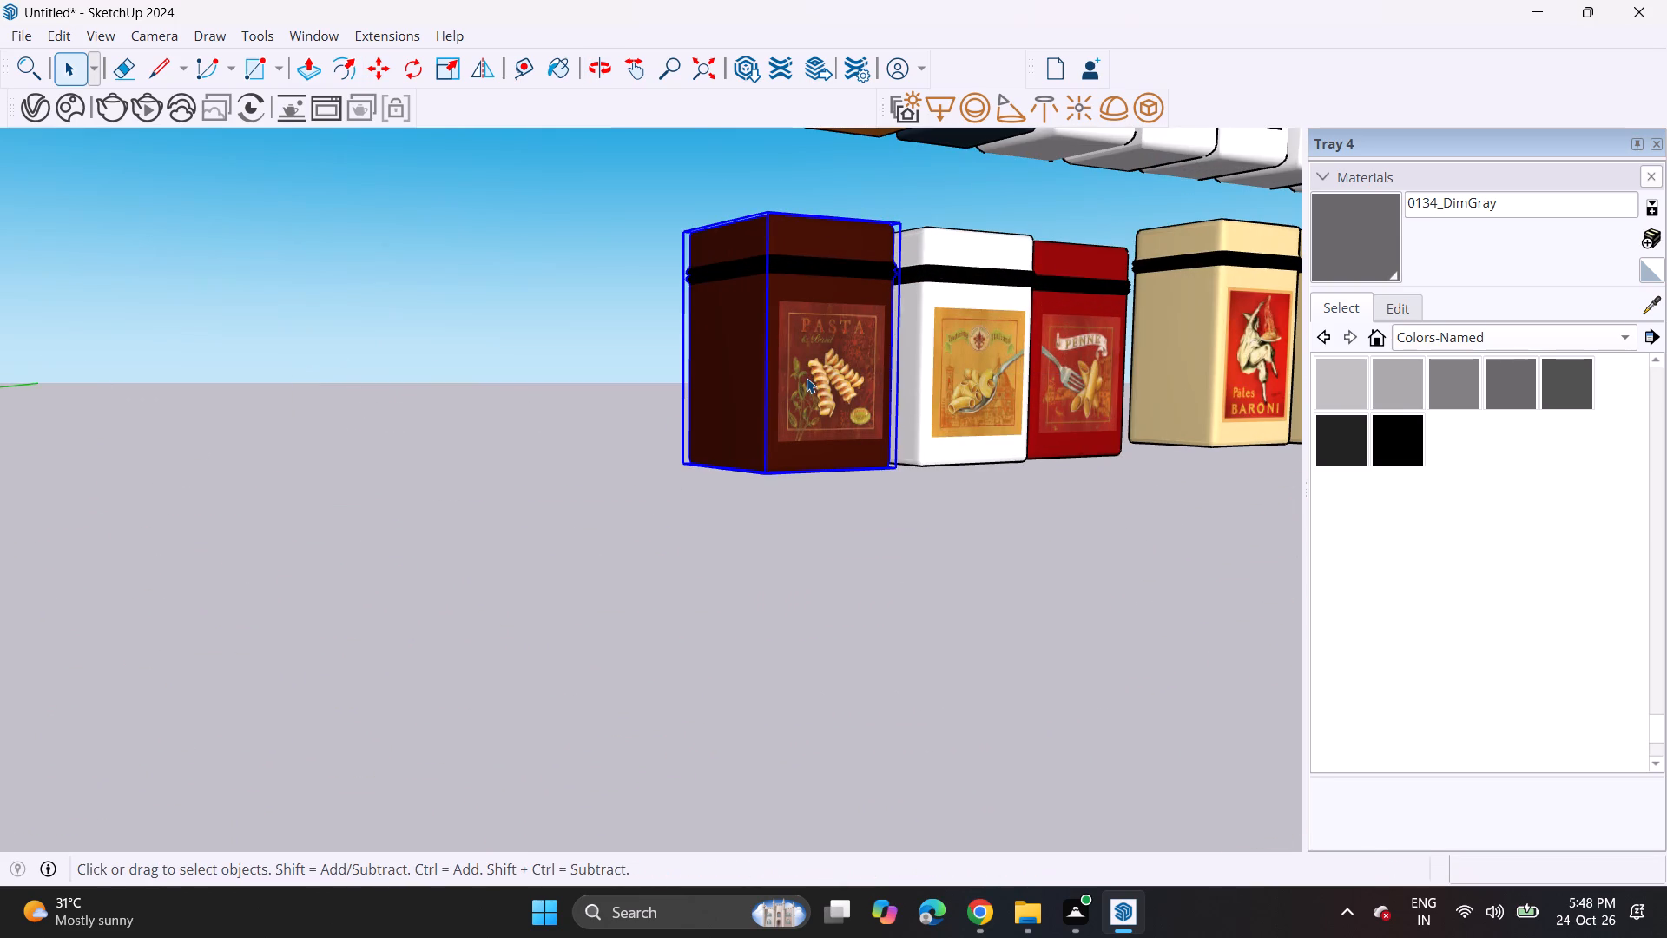
key("m")
left_click(903, 472)
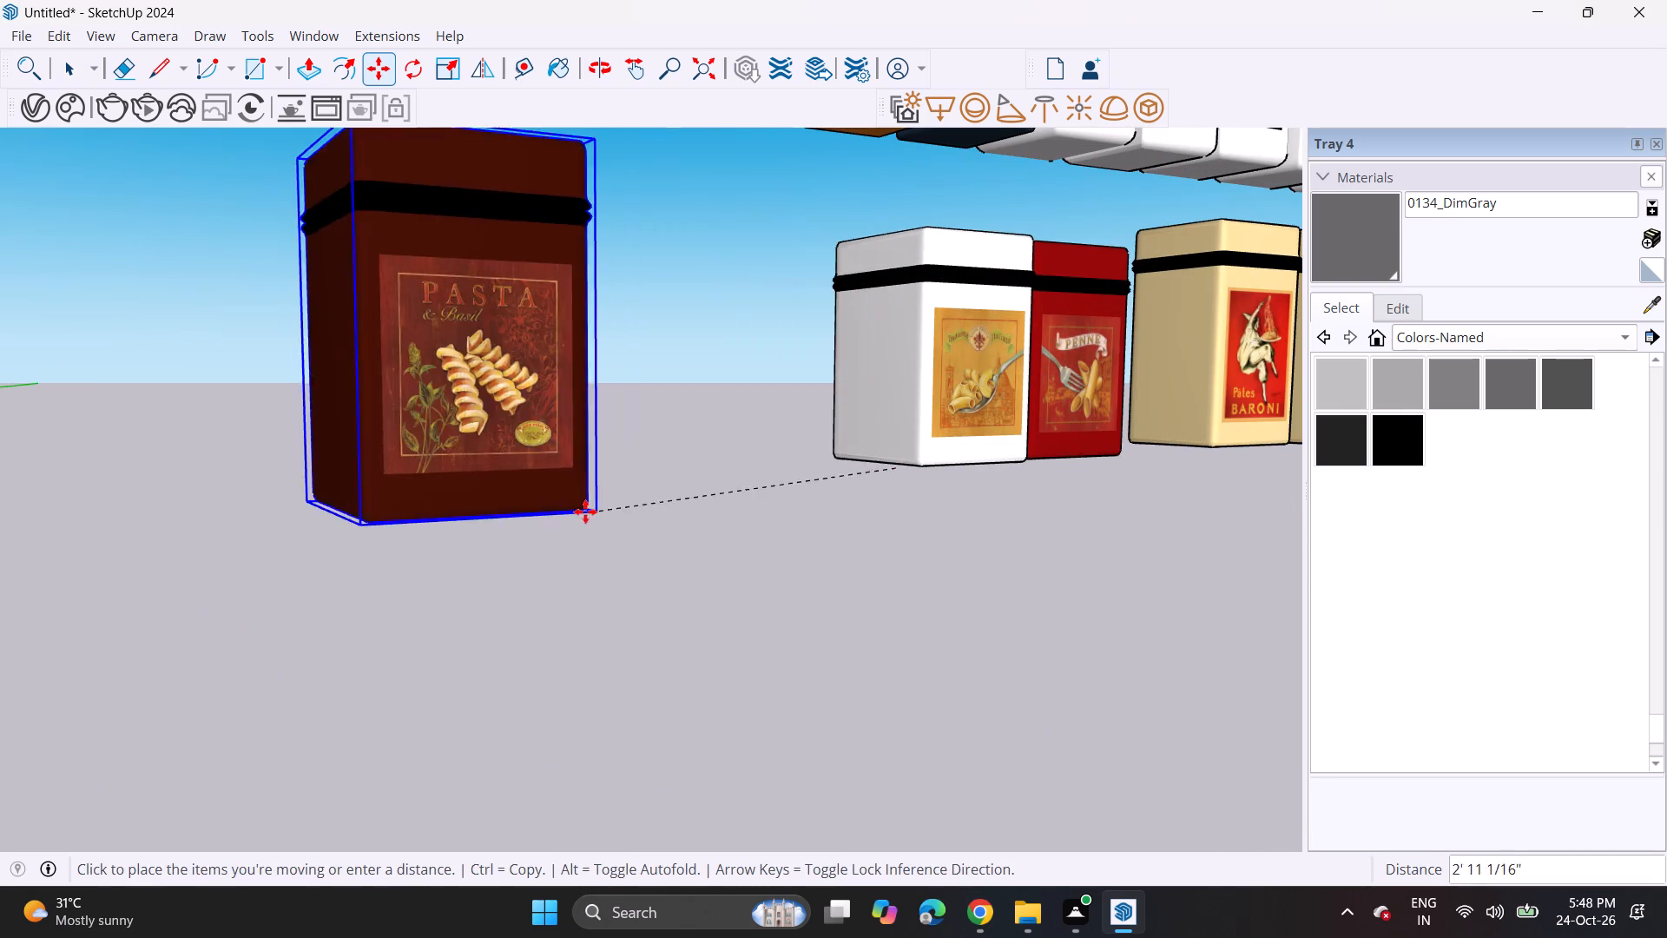
scroll(583, 512, "down", 5)
scroll(578, 512, "up", 1)
scroll(578, 512, "down", 3)
scroll(566, 513, "up", 1)
scroll(563, 513, "down", 2)
scroll(559, 513, "up", 1)
scroll(504, 509, "down", 9)
scroll(448, 500, "up", 1)
scroll(447, 500, "down", 5)
scroll(421, 499, "up", 1)
scroll(418, 499, "down", 8)
middle_click_drag(278, 508, 956, 498, "shift")
scroll(510, 568, "up", 11)
middle_click_drag(379, 566, 473, 464)
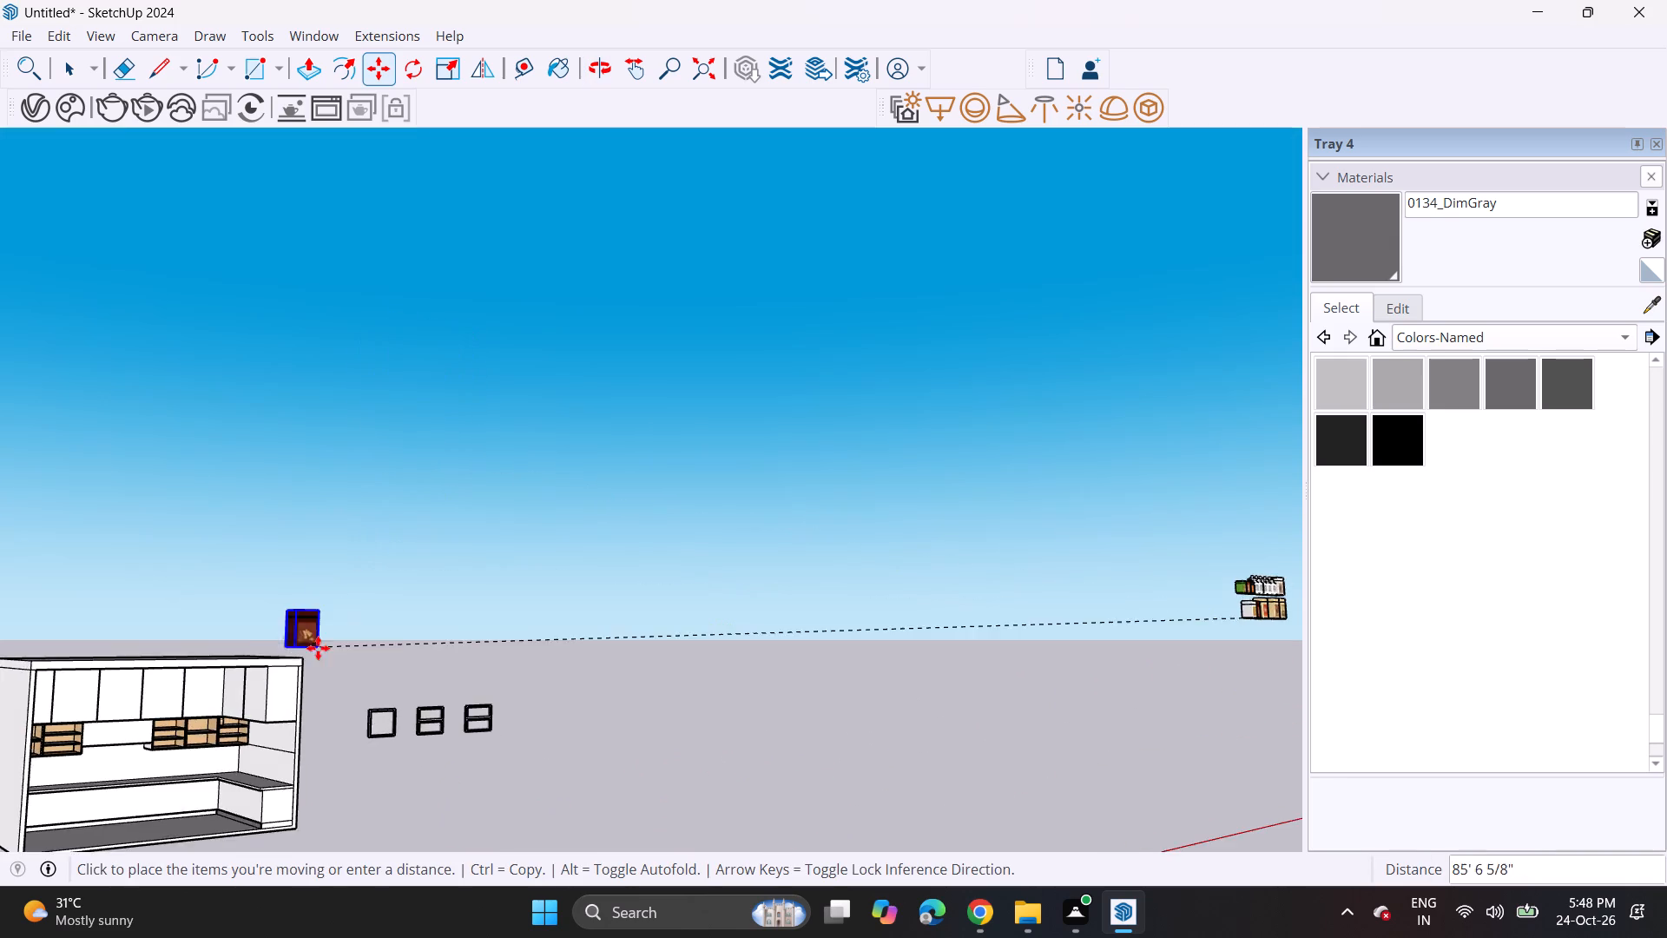
scroll(318, 648, "up", 4)
middle_click_drag(181, 747, 392, 491, "shift")
scroll(405, 491, "up", 14)
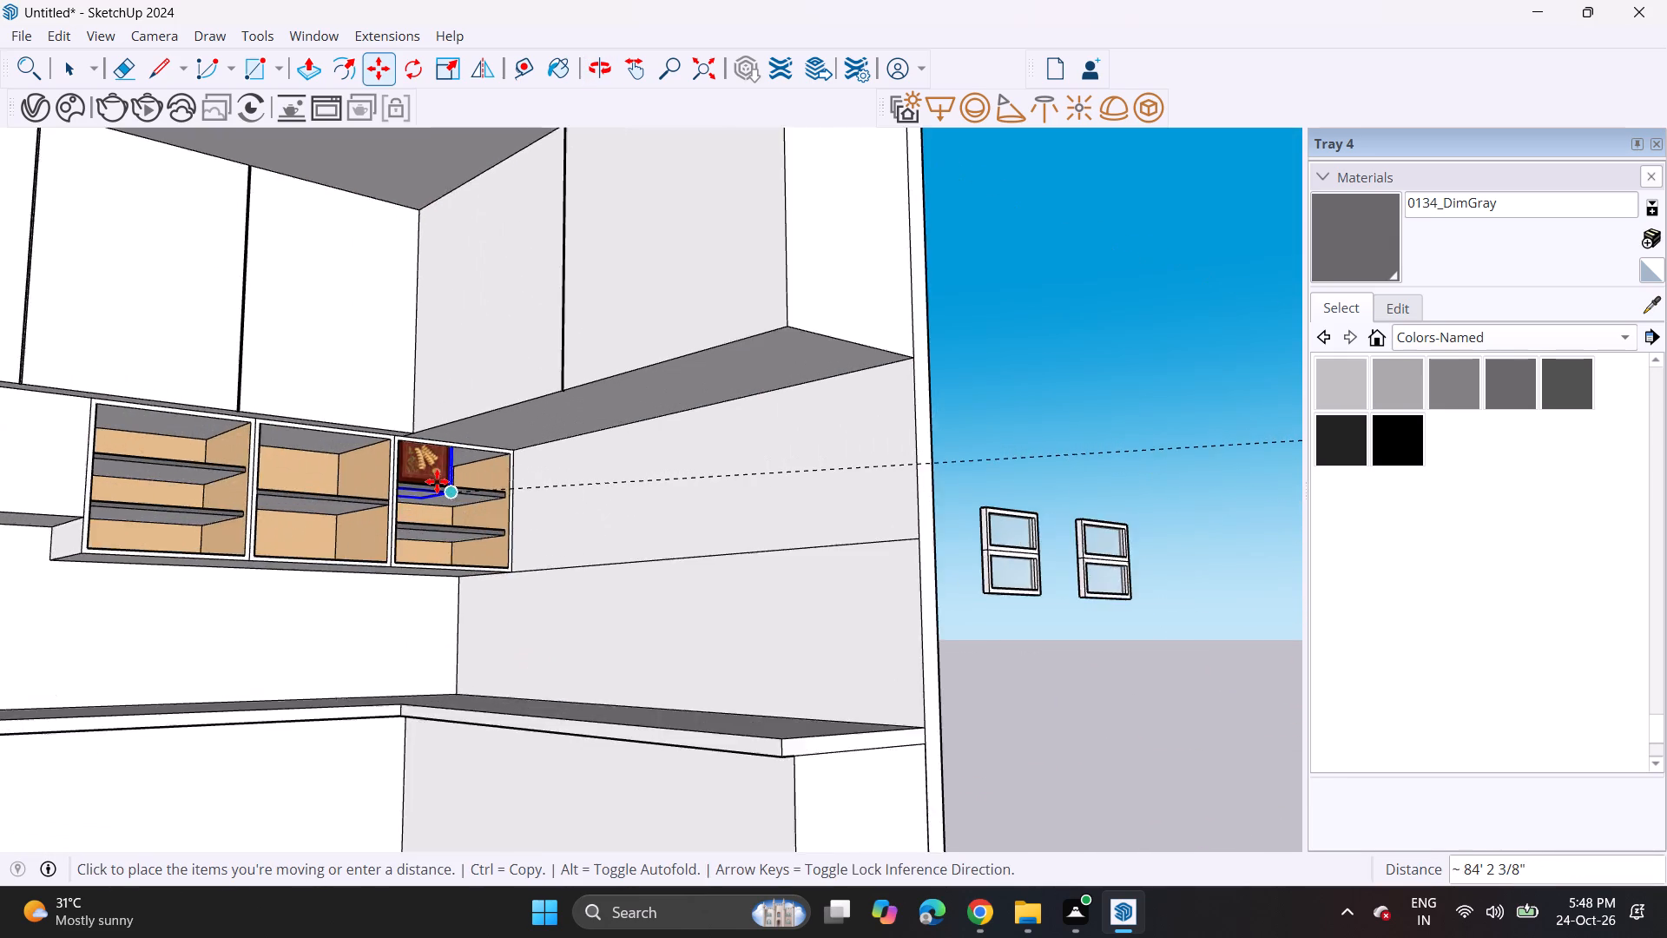
scroll(437, 481, "up", 9)
scroll(437, 481, "down", 1)
scroll(437, 481, "up", 1)
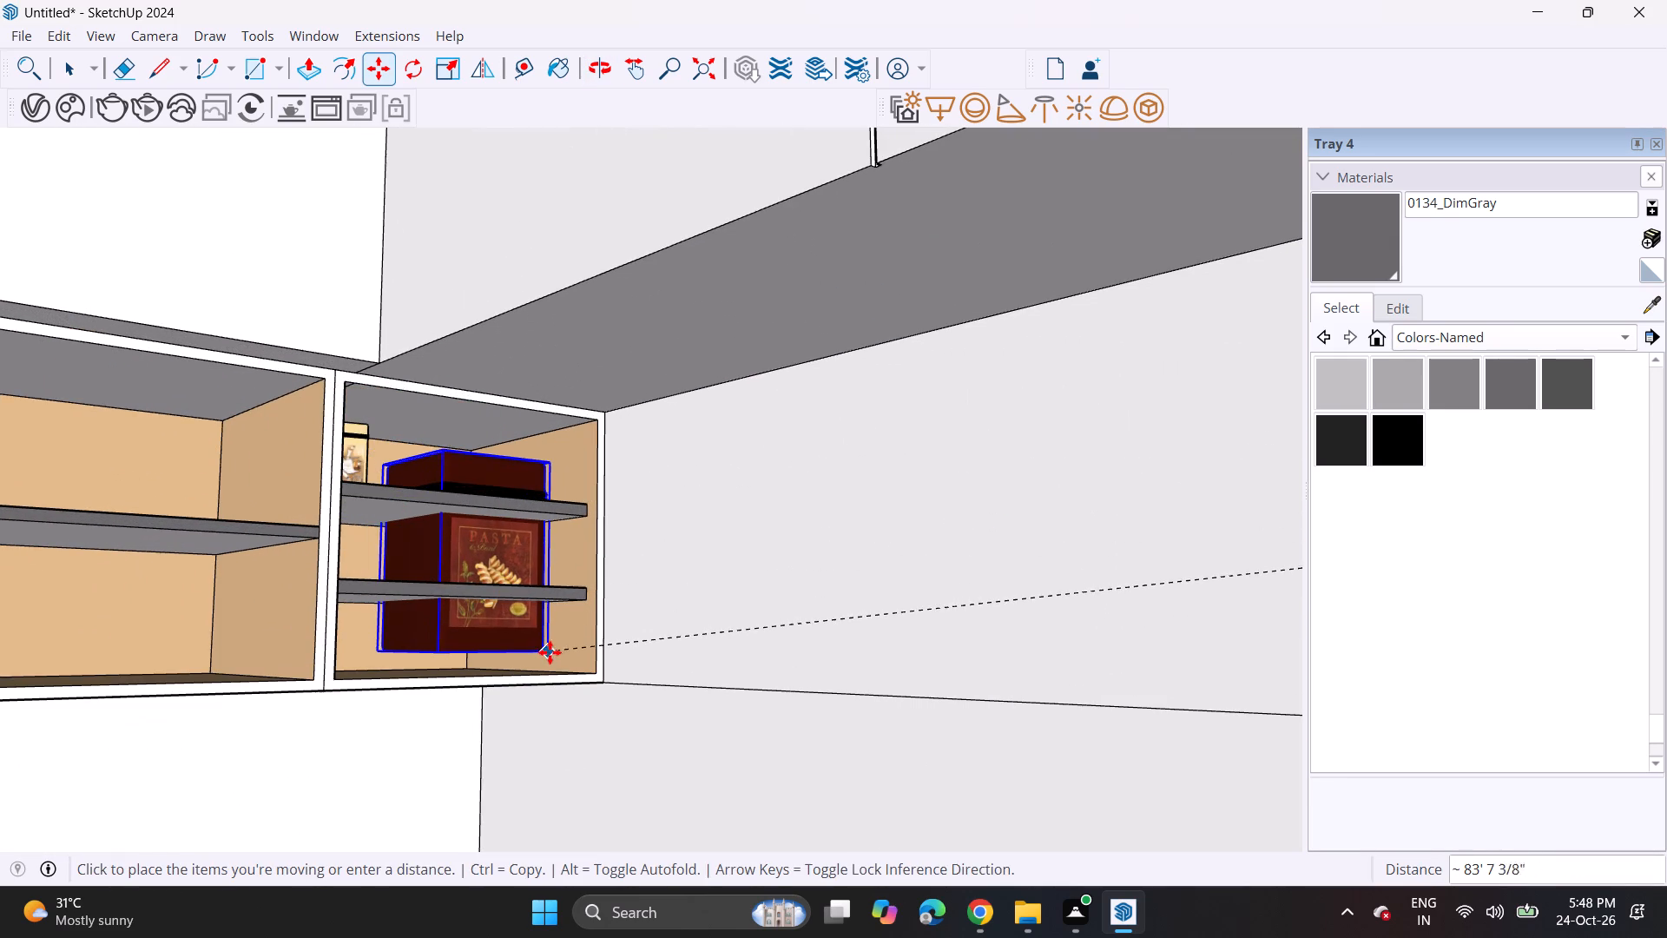
left_click(550, 652)
Scale the maroon Pasta container down uniformly to about 0.38 so it fits within one shelf tier.
left_click(441, 79)
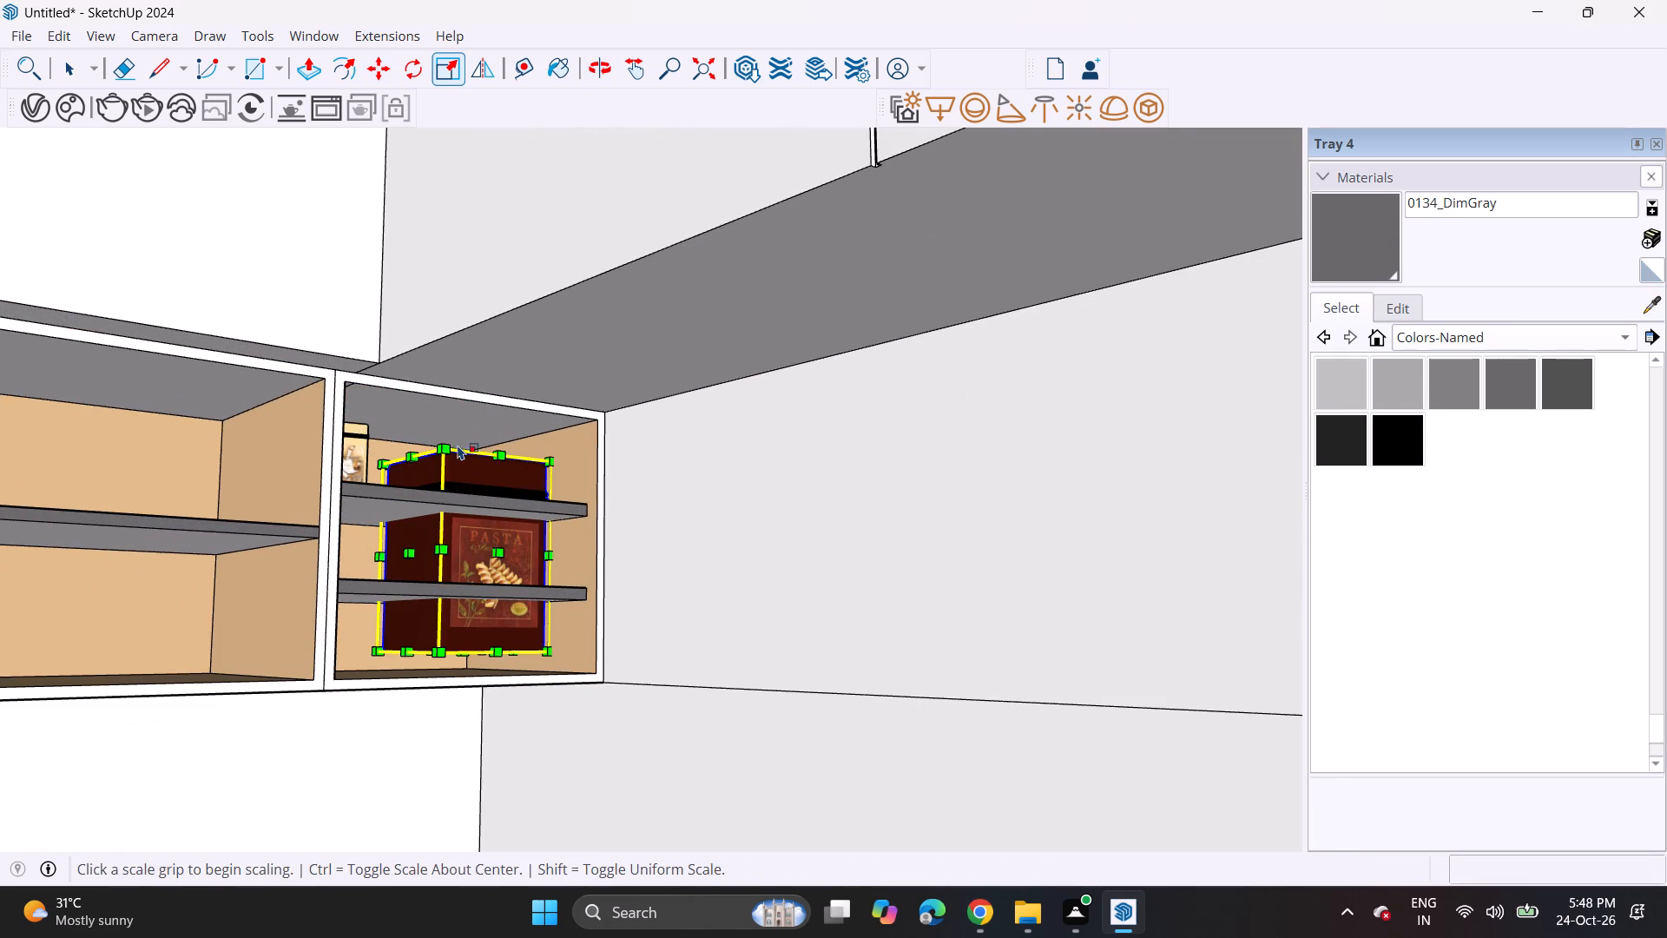
left_click(447, 443)
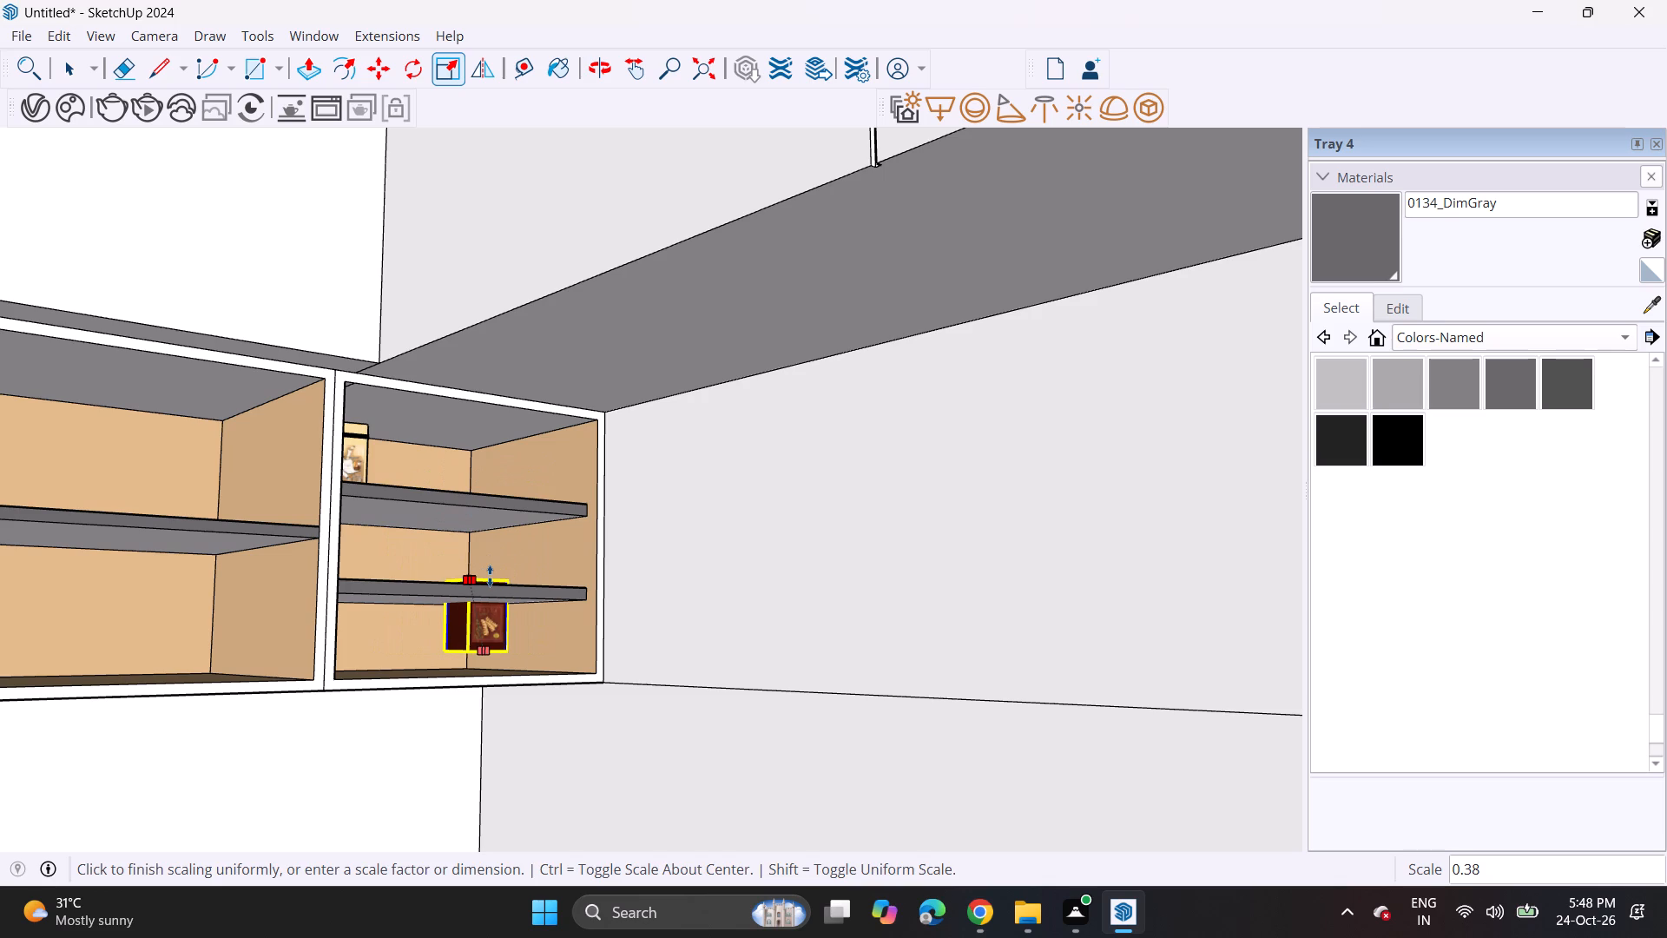
left_click(490, 576)
Move the maroon Pasta container up to the corner unit's top tier and set it on the shelf beside the cream container.
left_click(373, 67)
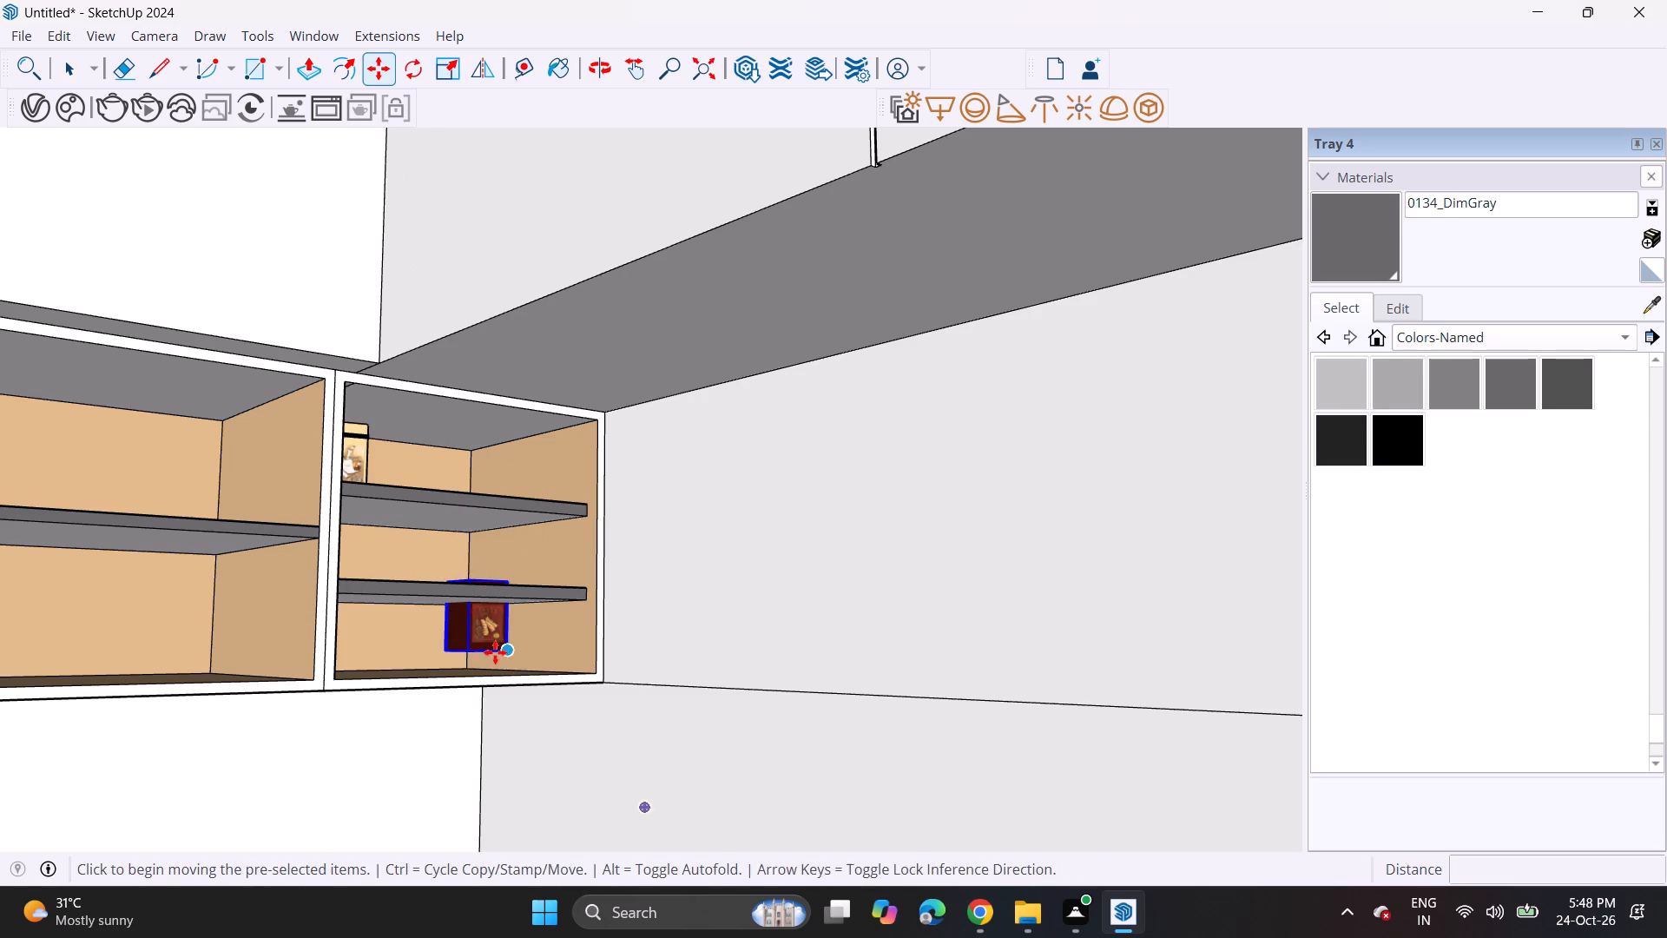
left_click(494, 649)
middle_click_drag(442, 522, 442, 585)
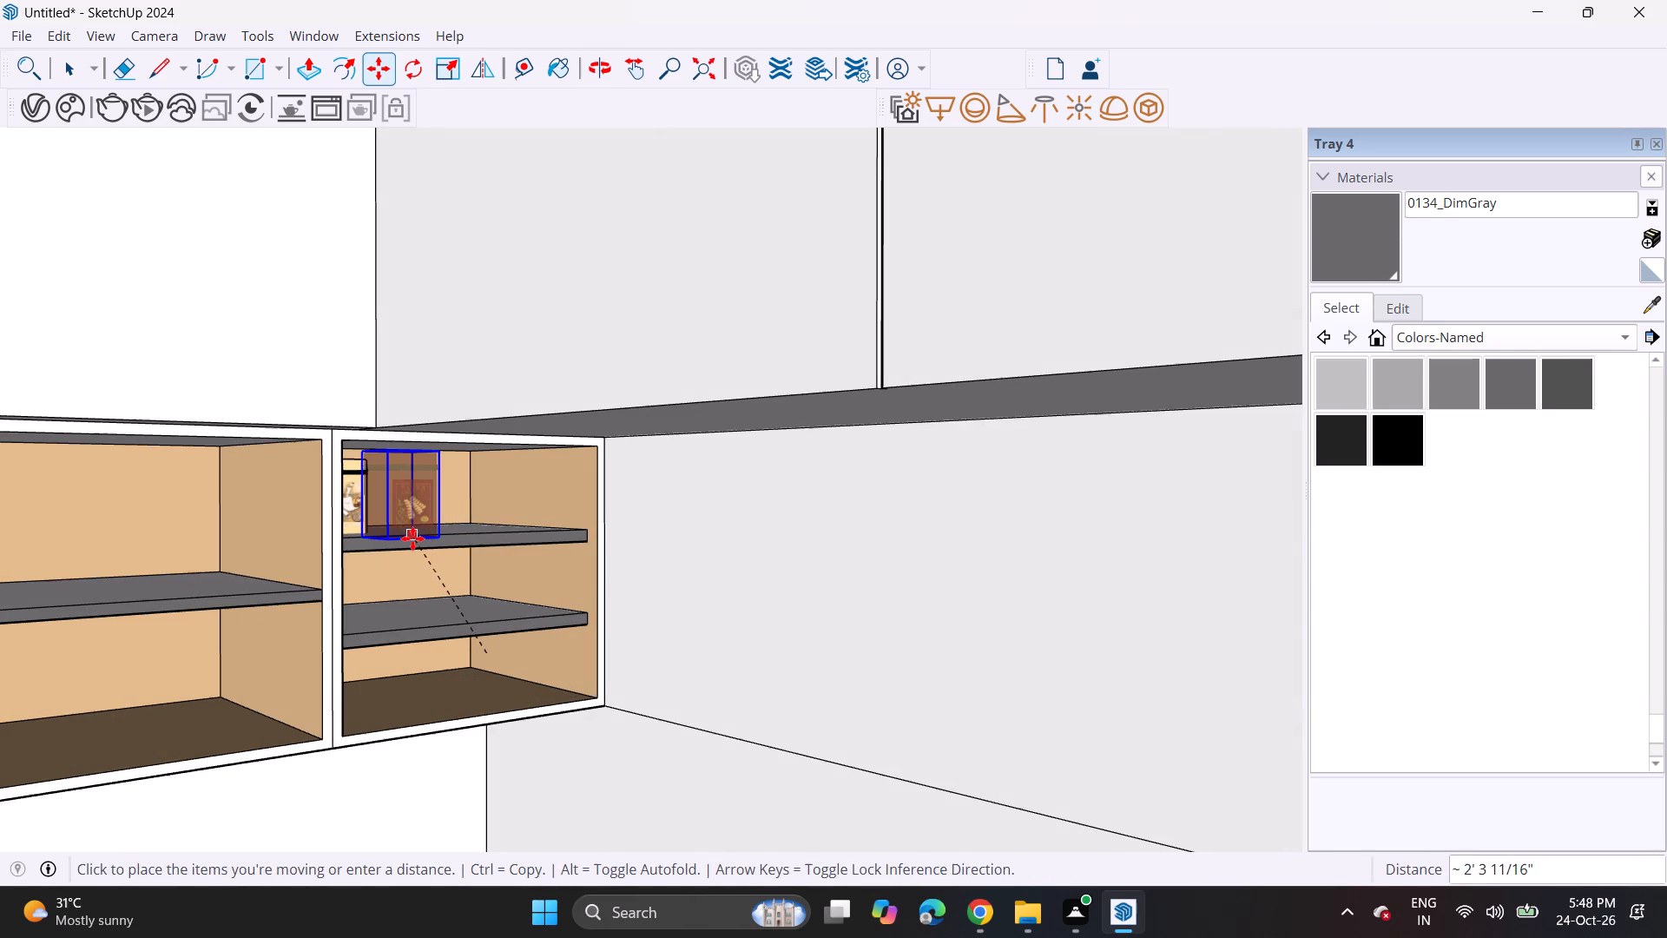
left_click(411, 528)
scroll(383, 519, "up", 1)
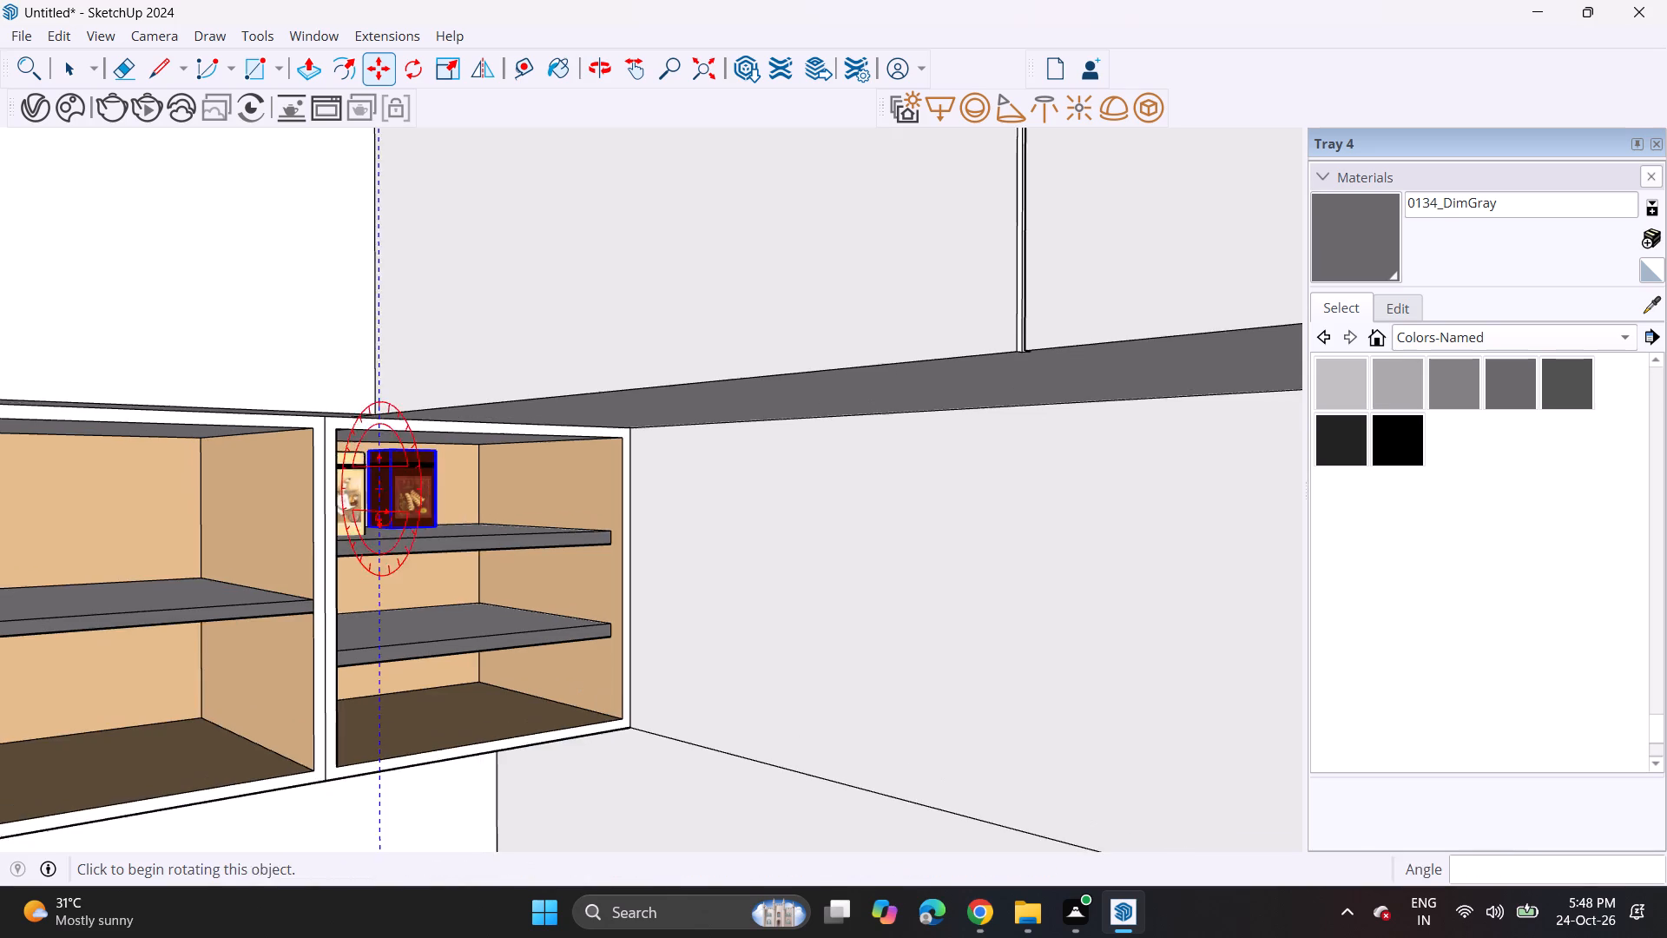
scroll(383, 520, "up", 8)
scroll(432, 525, "down", 1)
scroll(432, 525, "up", 1)
middle_click_drag(432, 525, 293, 534)
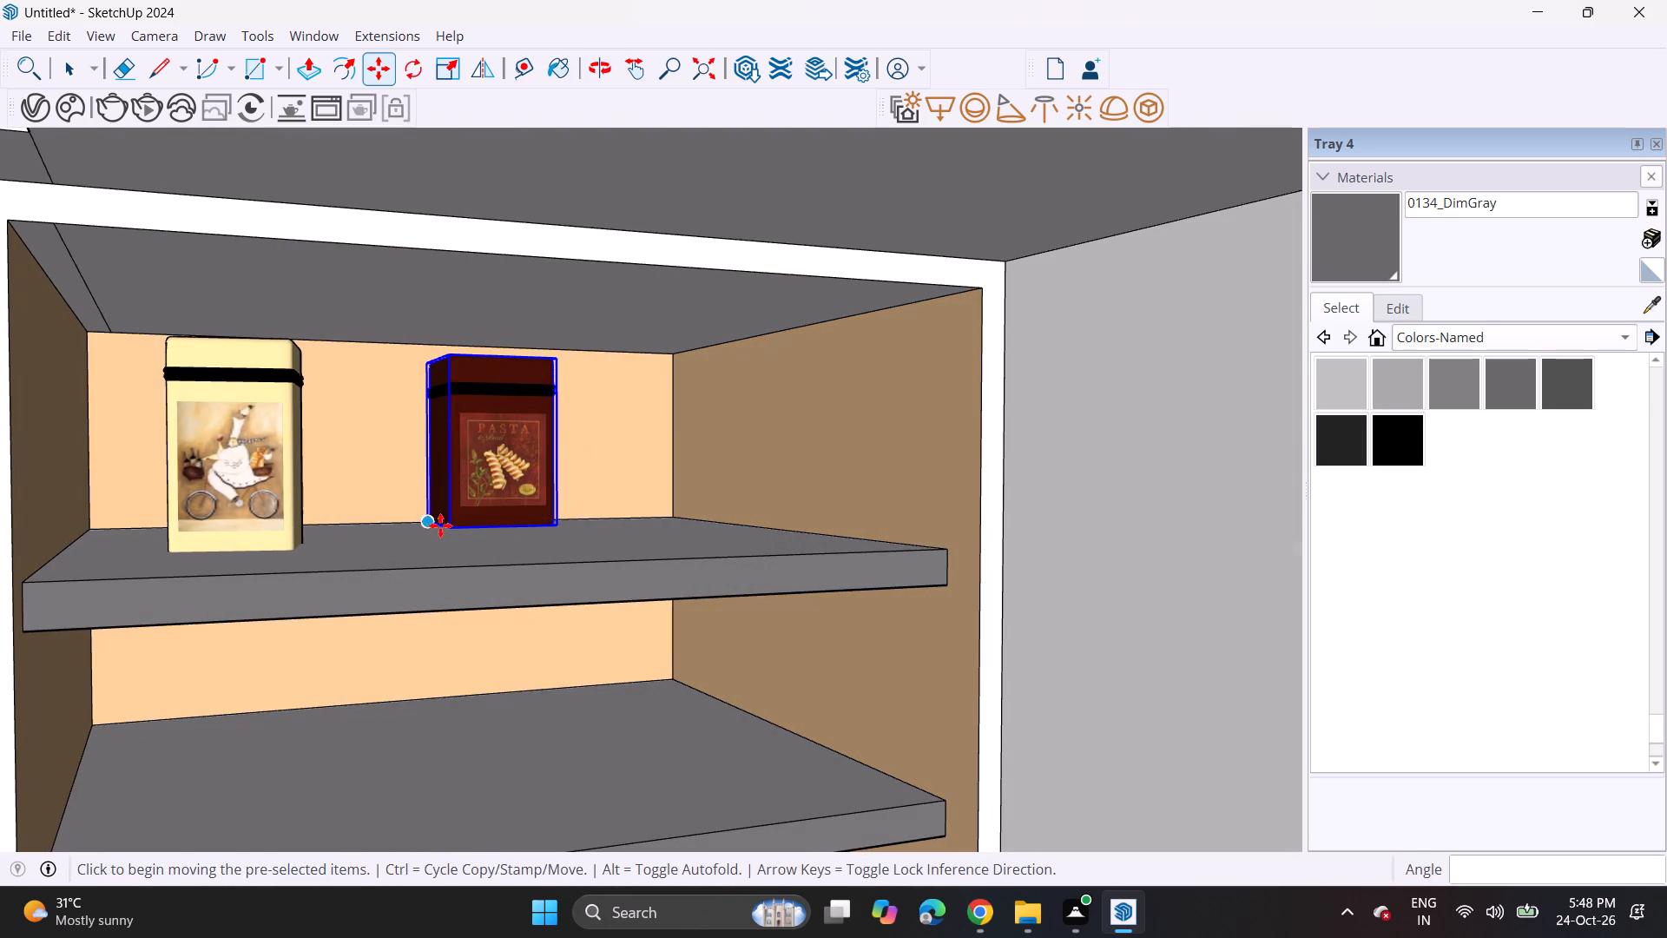
left_click(445, 527)
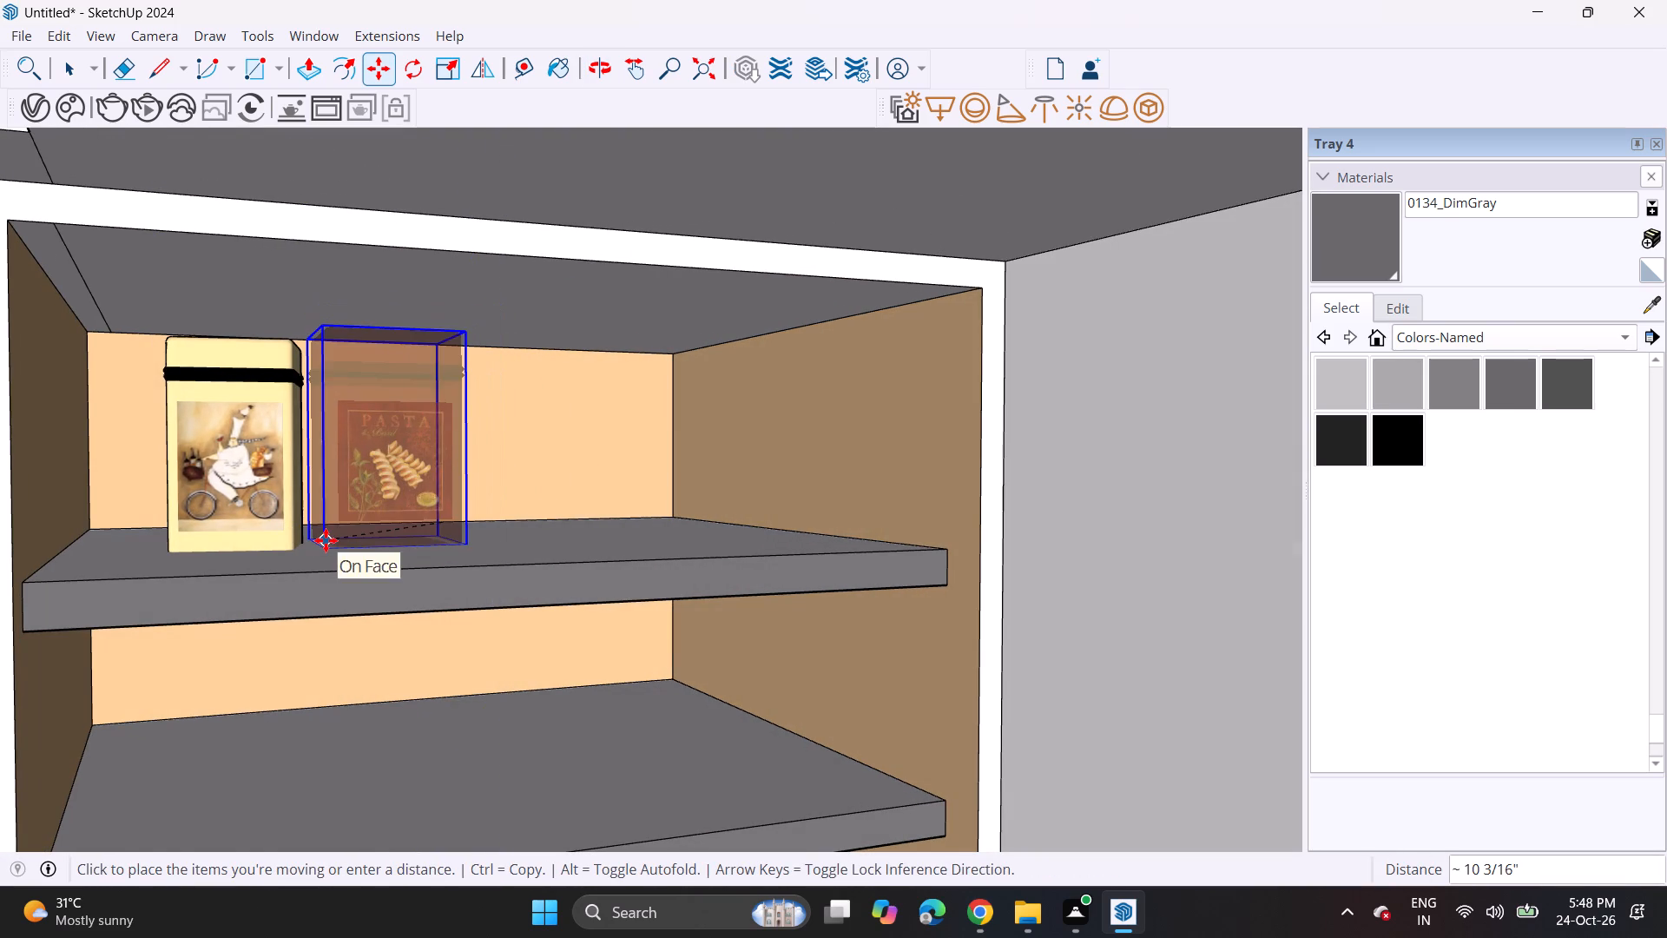
left_click(326, 540)
Move the white container with the couple-on-bicycle label from the imported set's top row into the three-tier corner shelf unit.
middle_click_drag(557, 535, 641, 521)
scroll(614, 521, "down", 8)
scroll(601, 526, "up", 1)
scroll(601, 526, "down", 2)
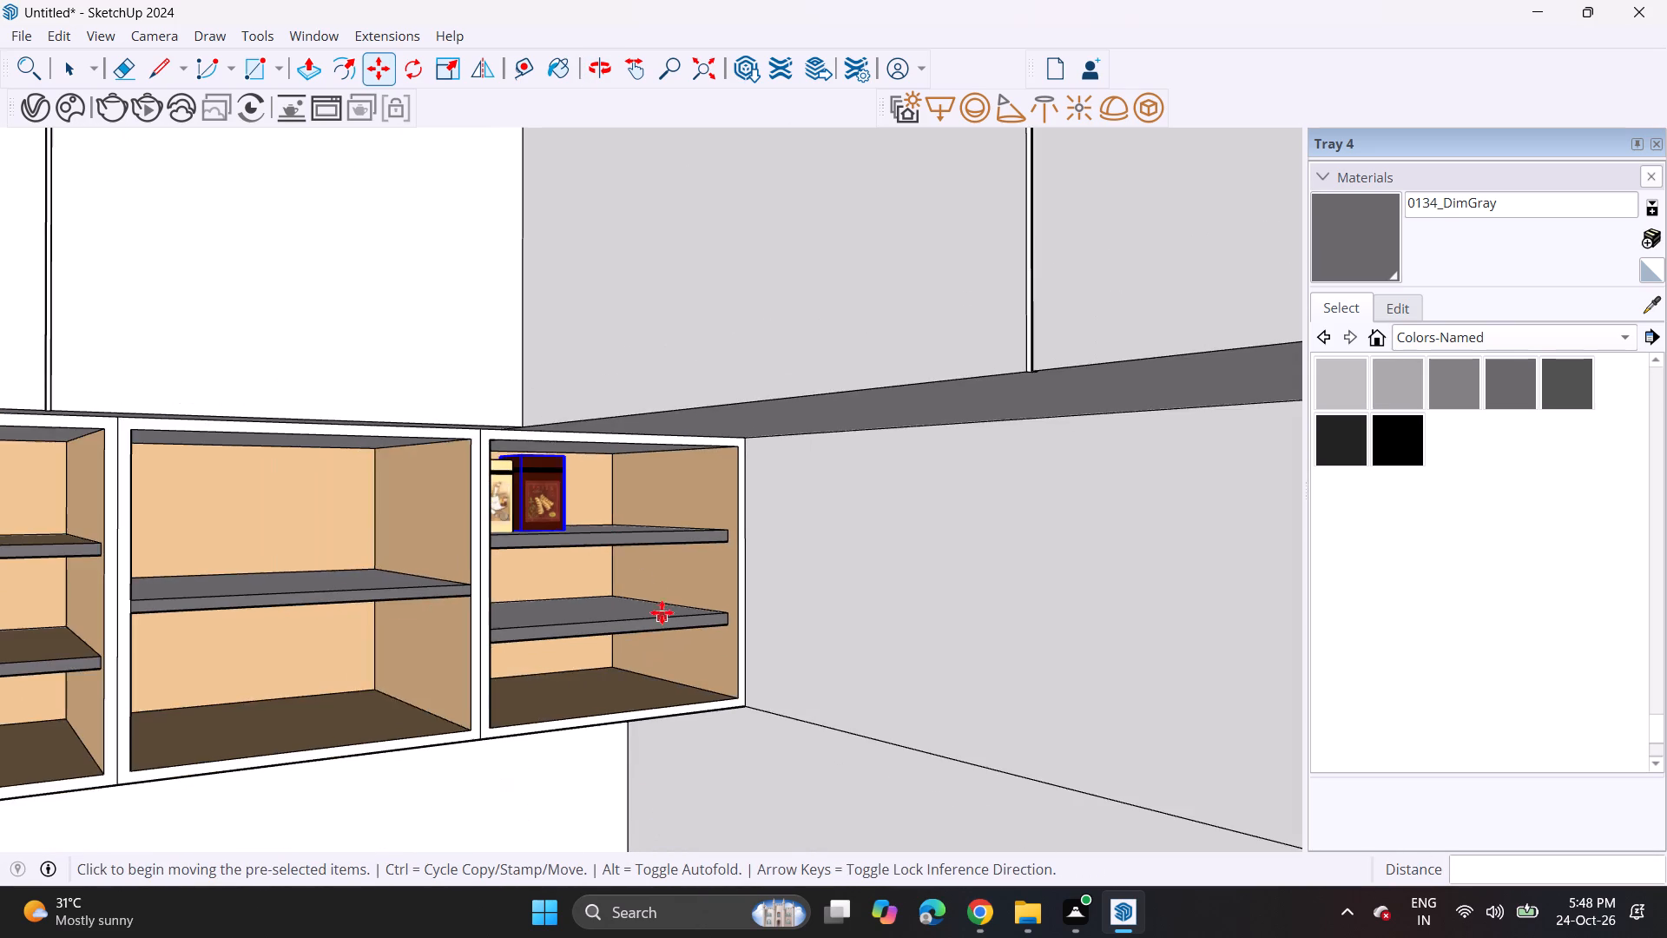
scroll(649, 612, "down", 12)
middle_click_drag(710, 616, 259, 543)
scroll(258, 543, "up", 1)
scroll(258, 544, "down", 9)
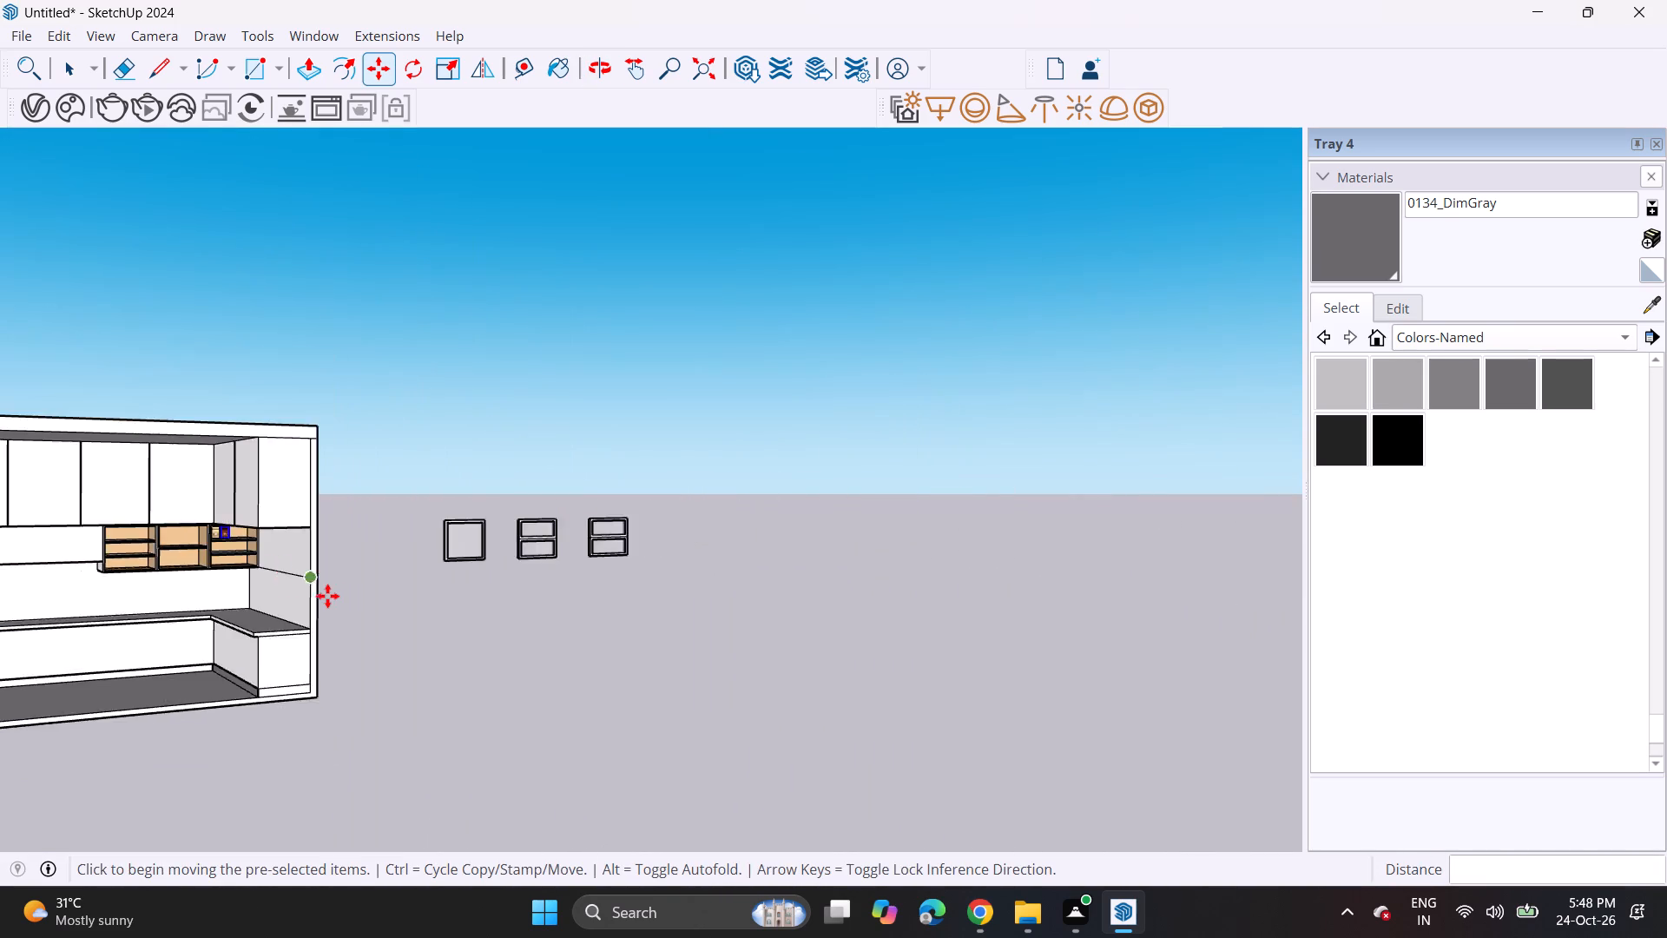
scroll(327, 596, "down", 5)
scroll(338, 598, "up", 1)
scroll(341, 601, "down", 12)
scroll(1097, 501, "up", 1)
scroll(1069, 505, "down", 1)
scroll(1045, 508, "up", 16)
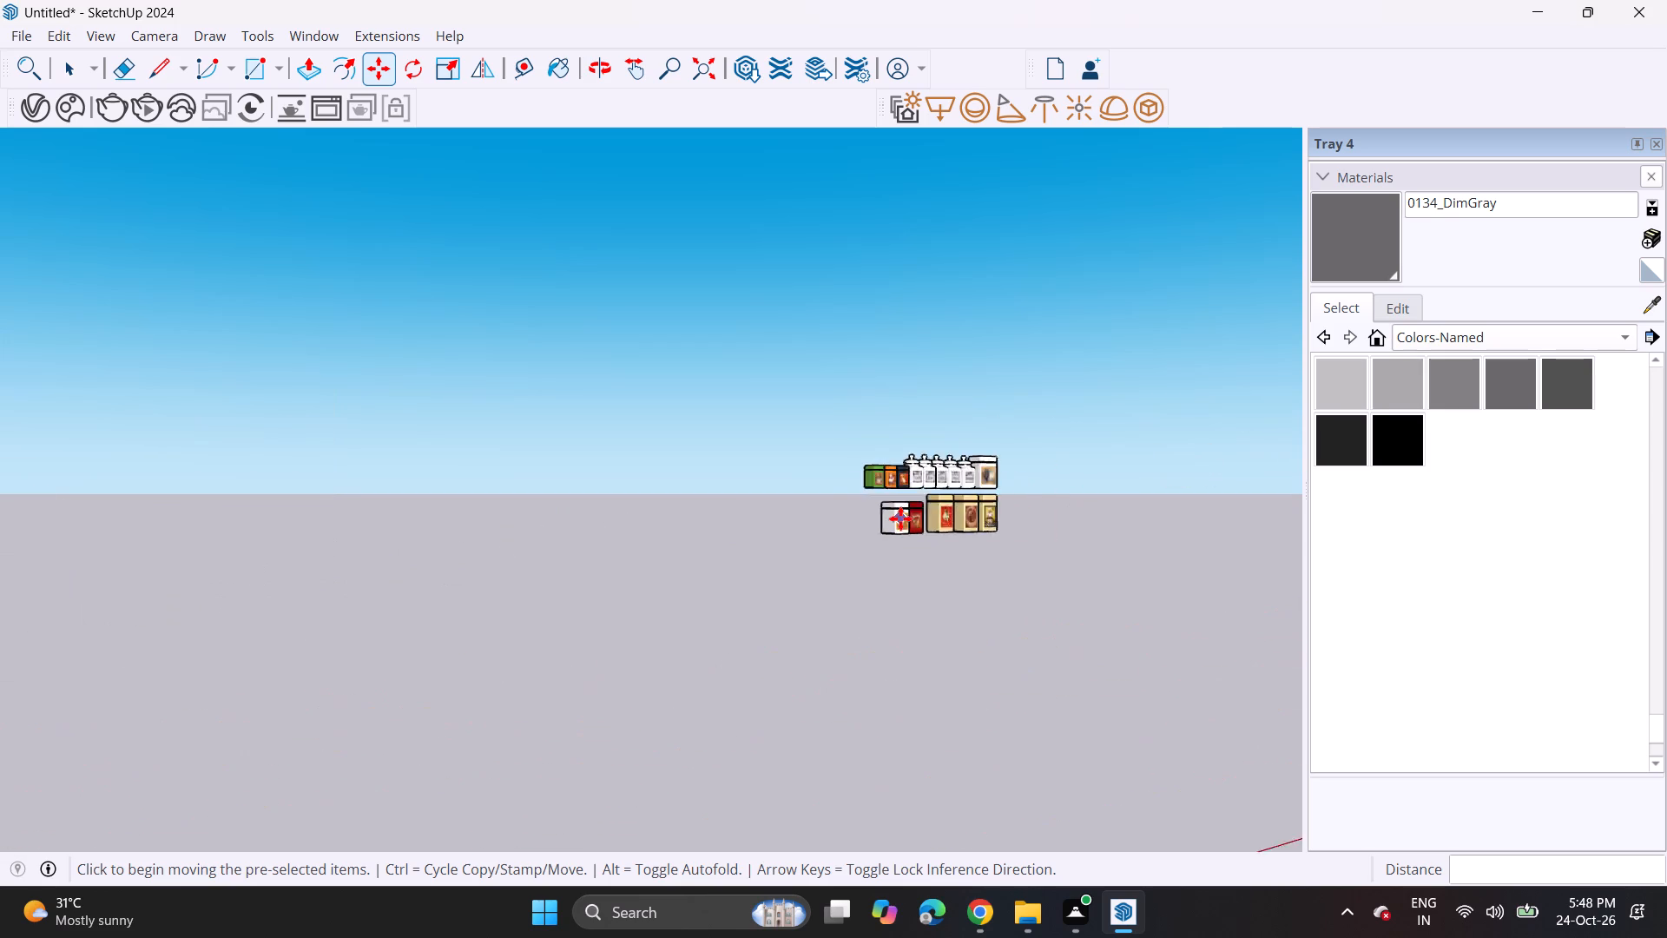
scroll(900, 519, "up", 13)
key("space")
scroll(962, 528, "up", 2)
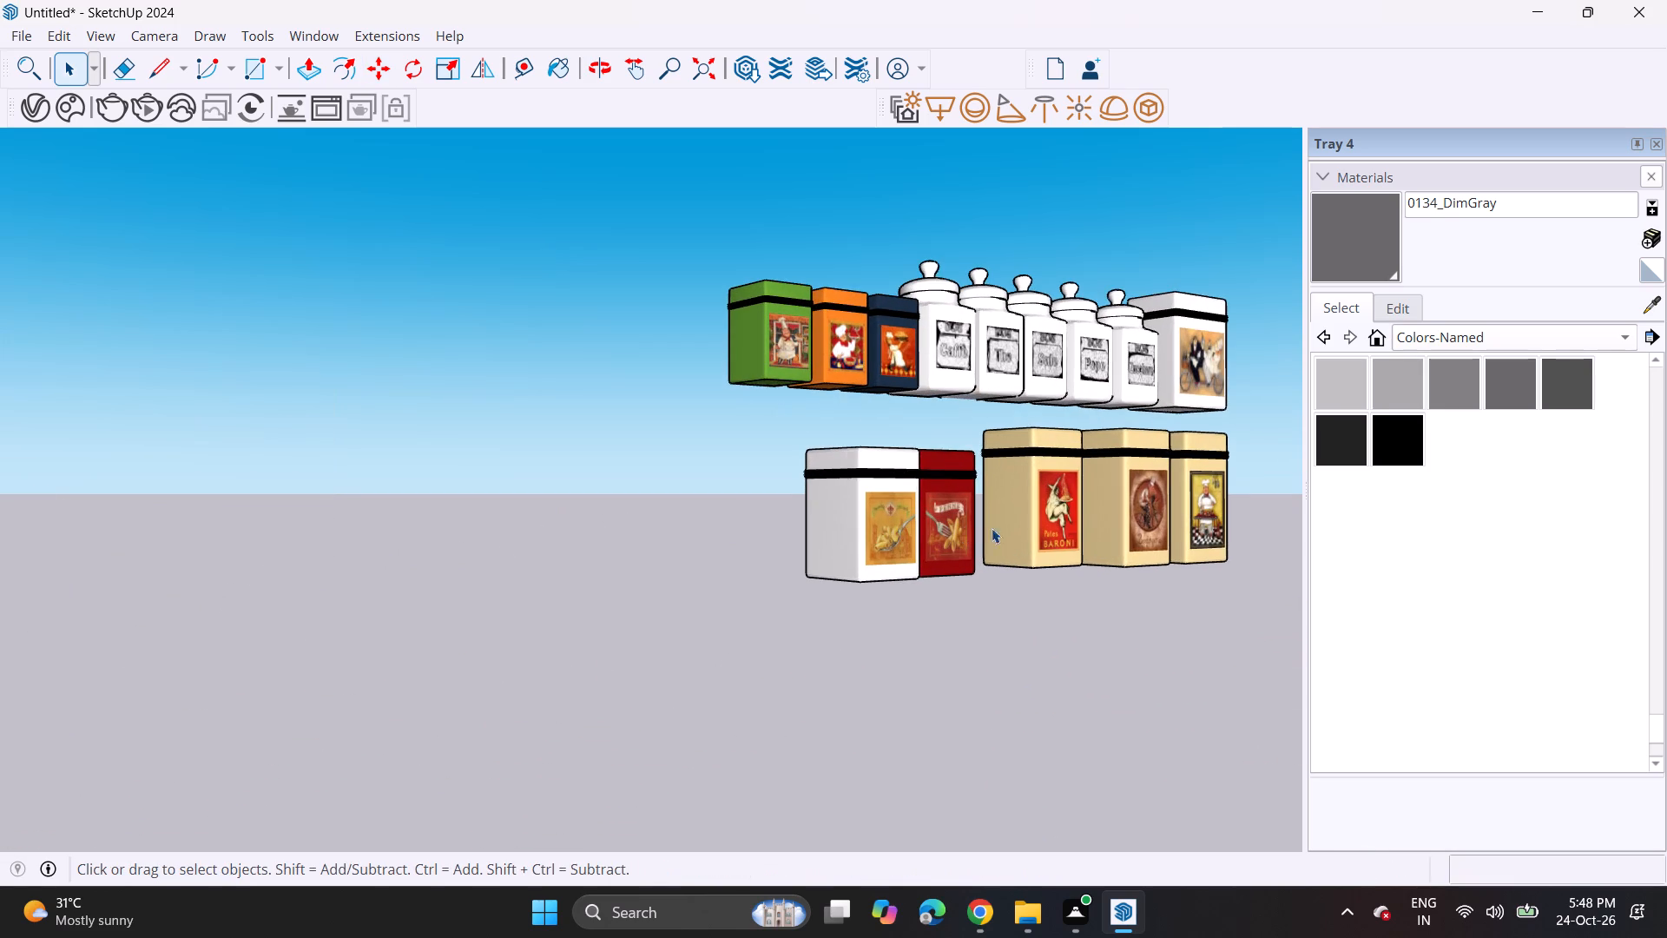
left_click(1201, 359)
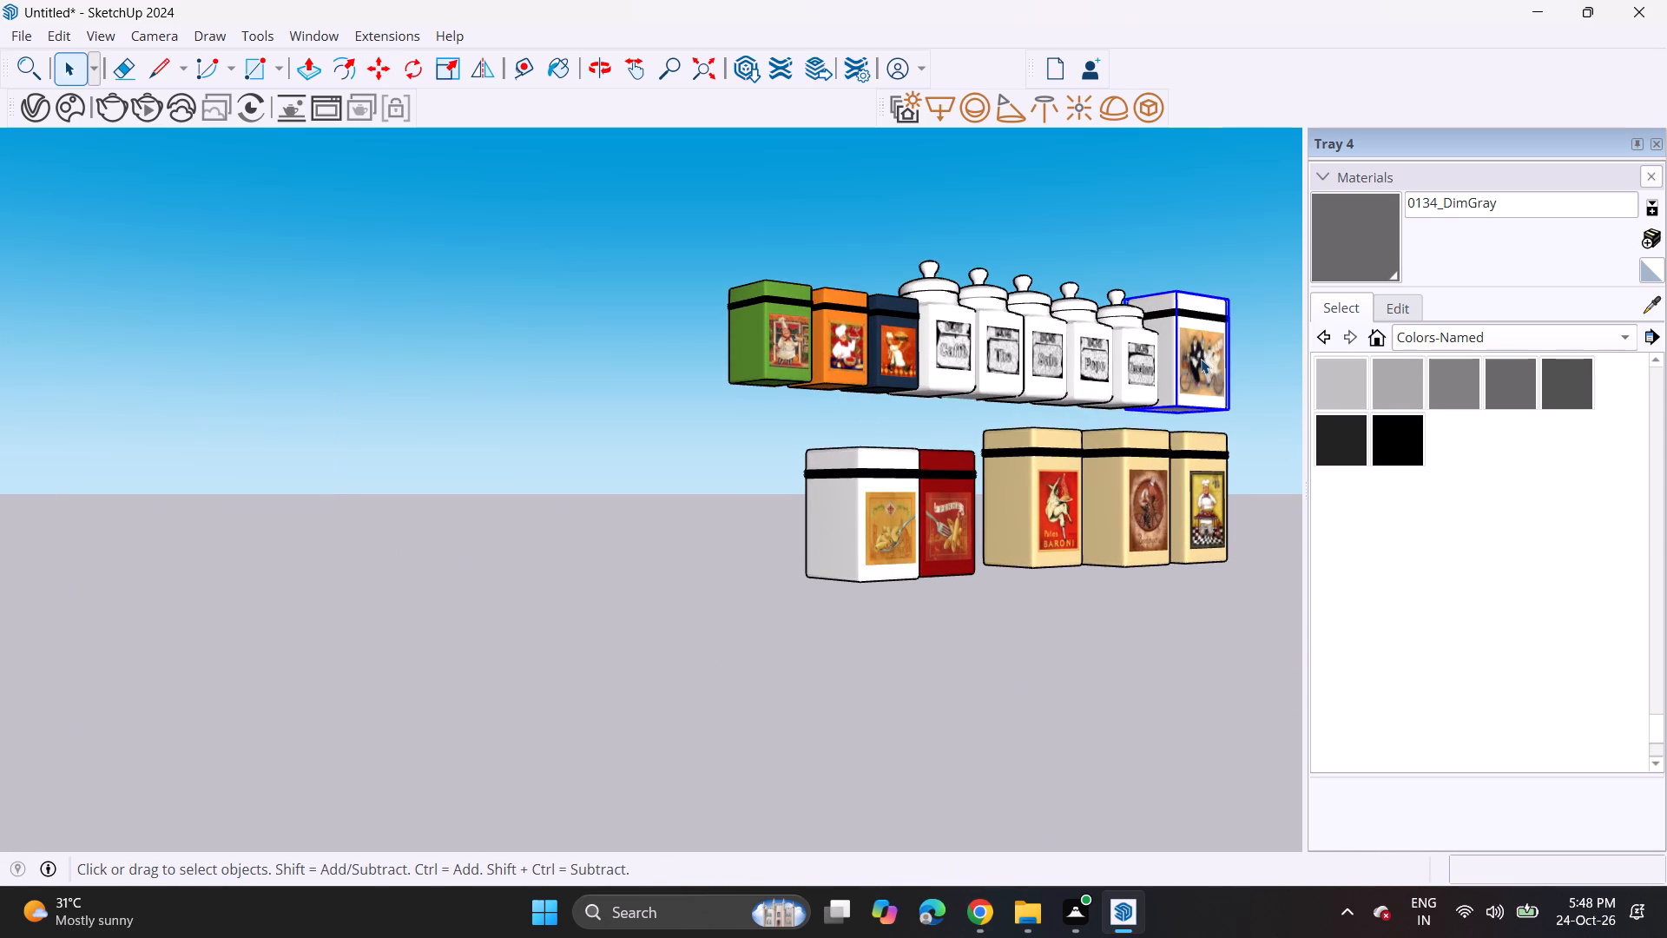
key("m")
left_click(1231, 412)
scroll(636, 503, "down", 6)
scroll(634, 502, "up", 1)
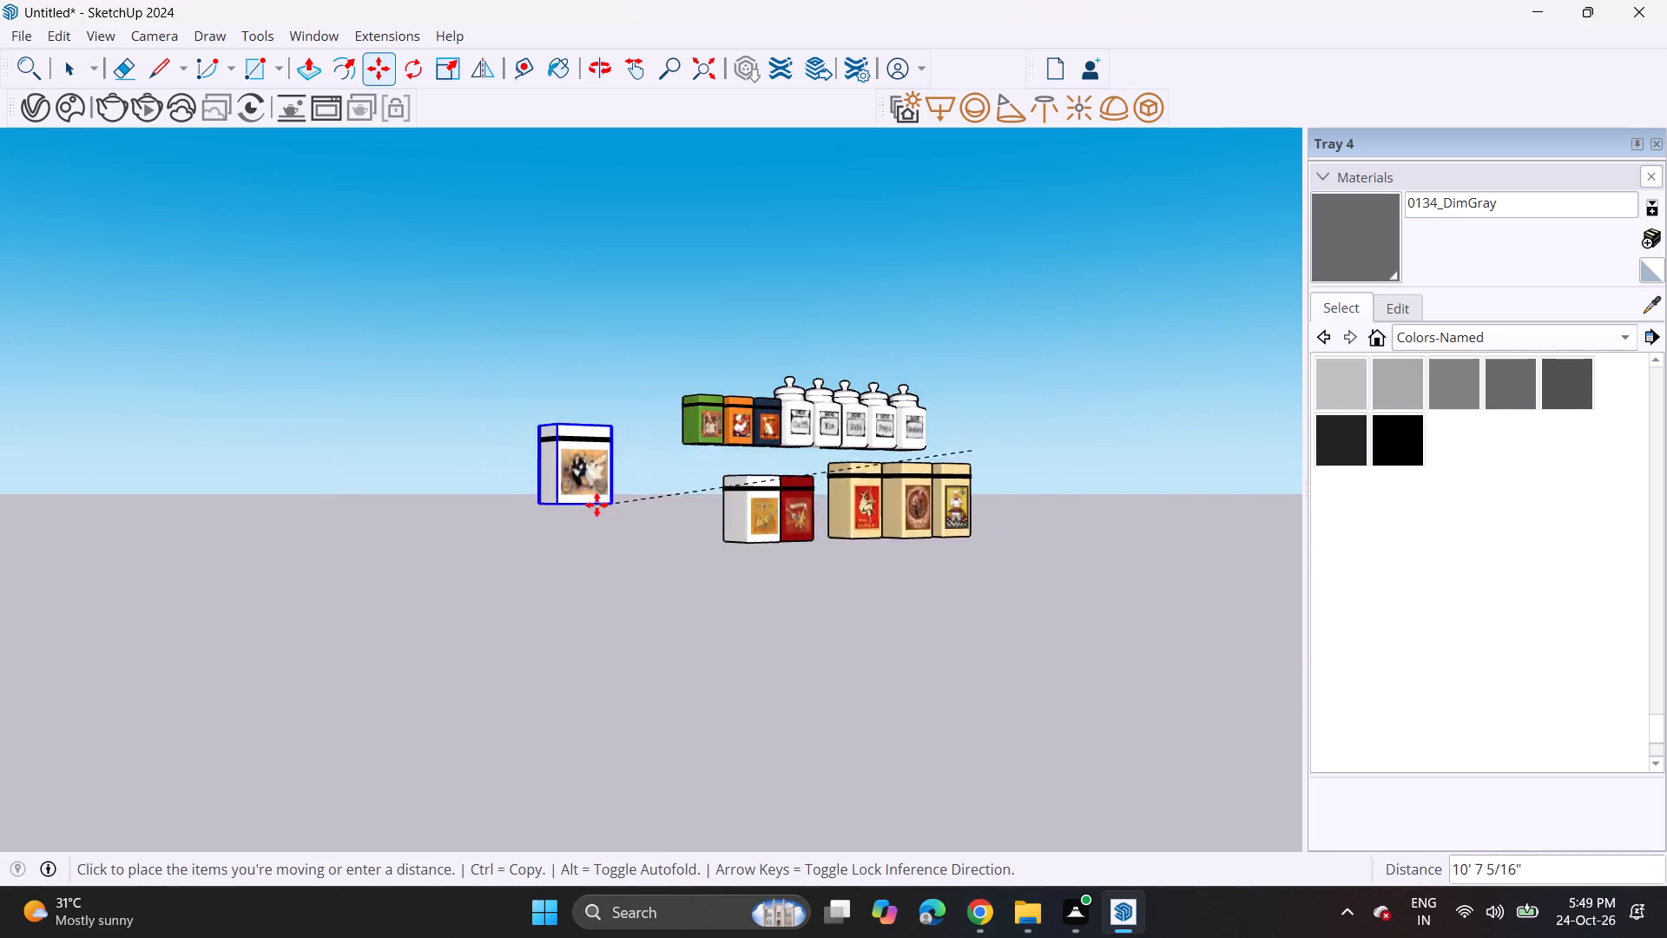
scroll(594, 505, "down", 20)
scroll(436, 503, "up", 1)
scroll(408, 511, "down", 5)
scroll(208, 504, "down", 1)
scroll(208, 504, "up", 1)
middle_click_drag(210, 505, 863, 506, "shift")
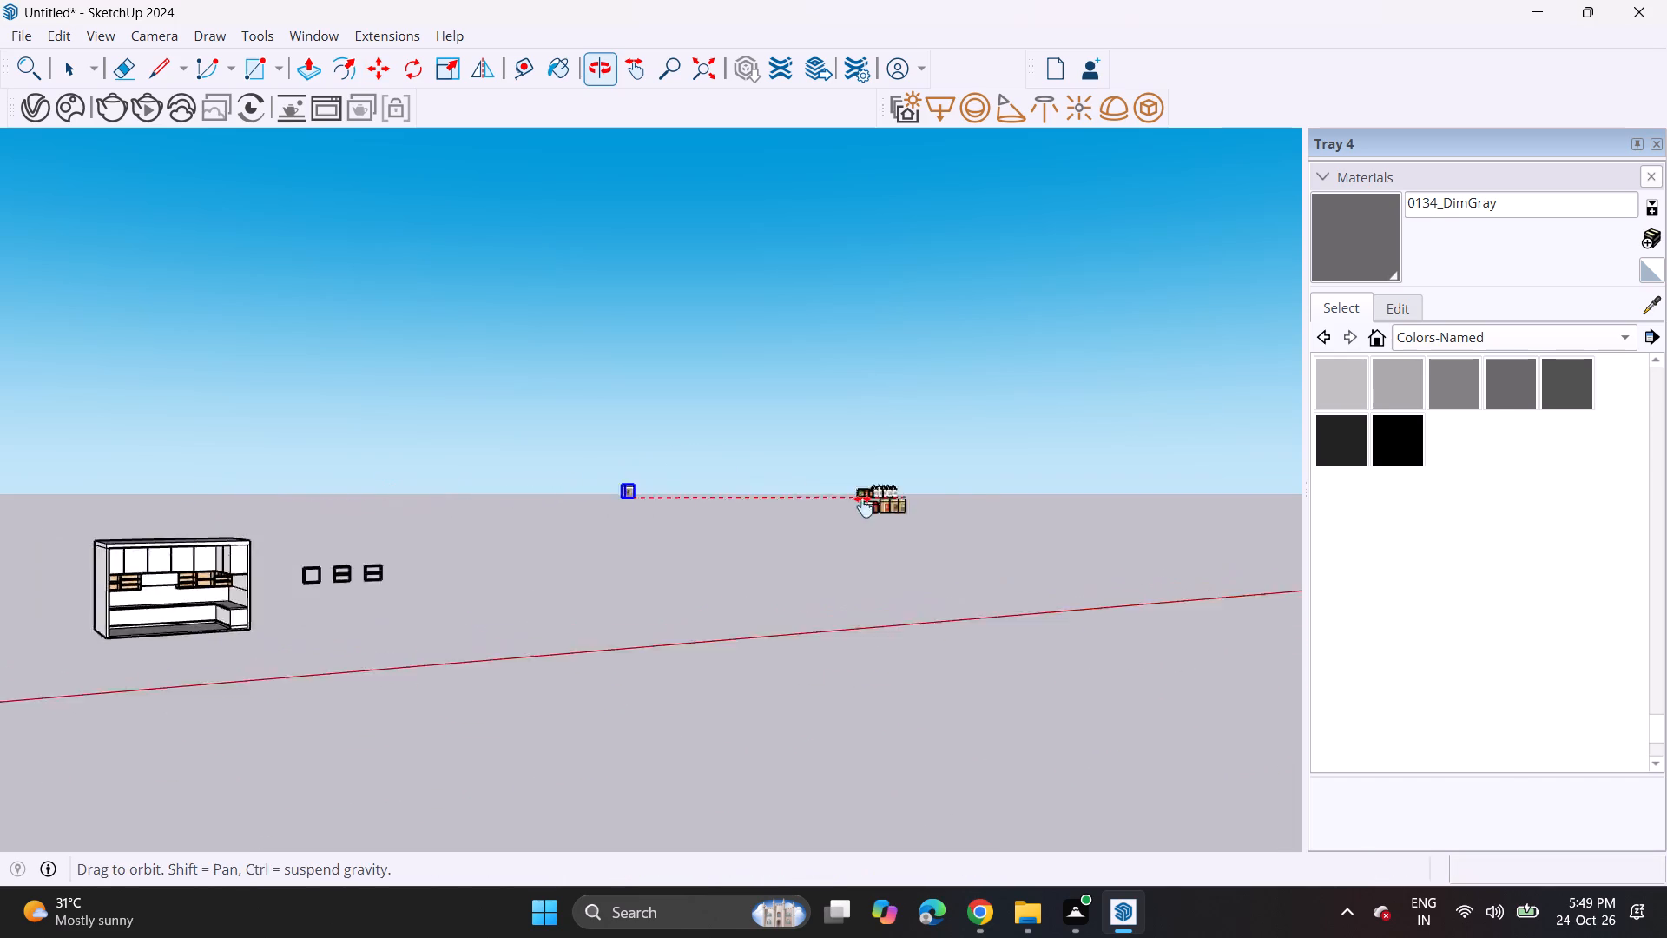
middle_click_drag(863, 506, 961, 518, "shift")
scroll(405, 617, "up", 6)
middle_click_drag(278, 581, 479, 492, "shift")
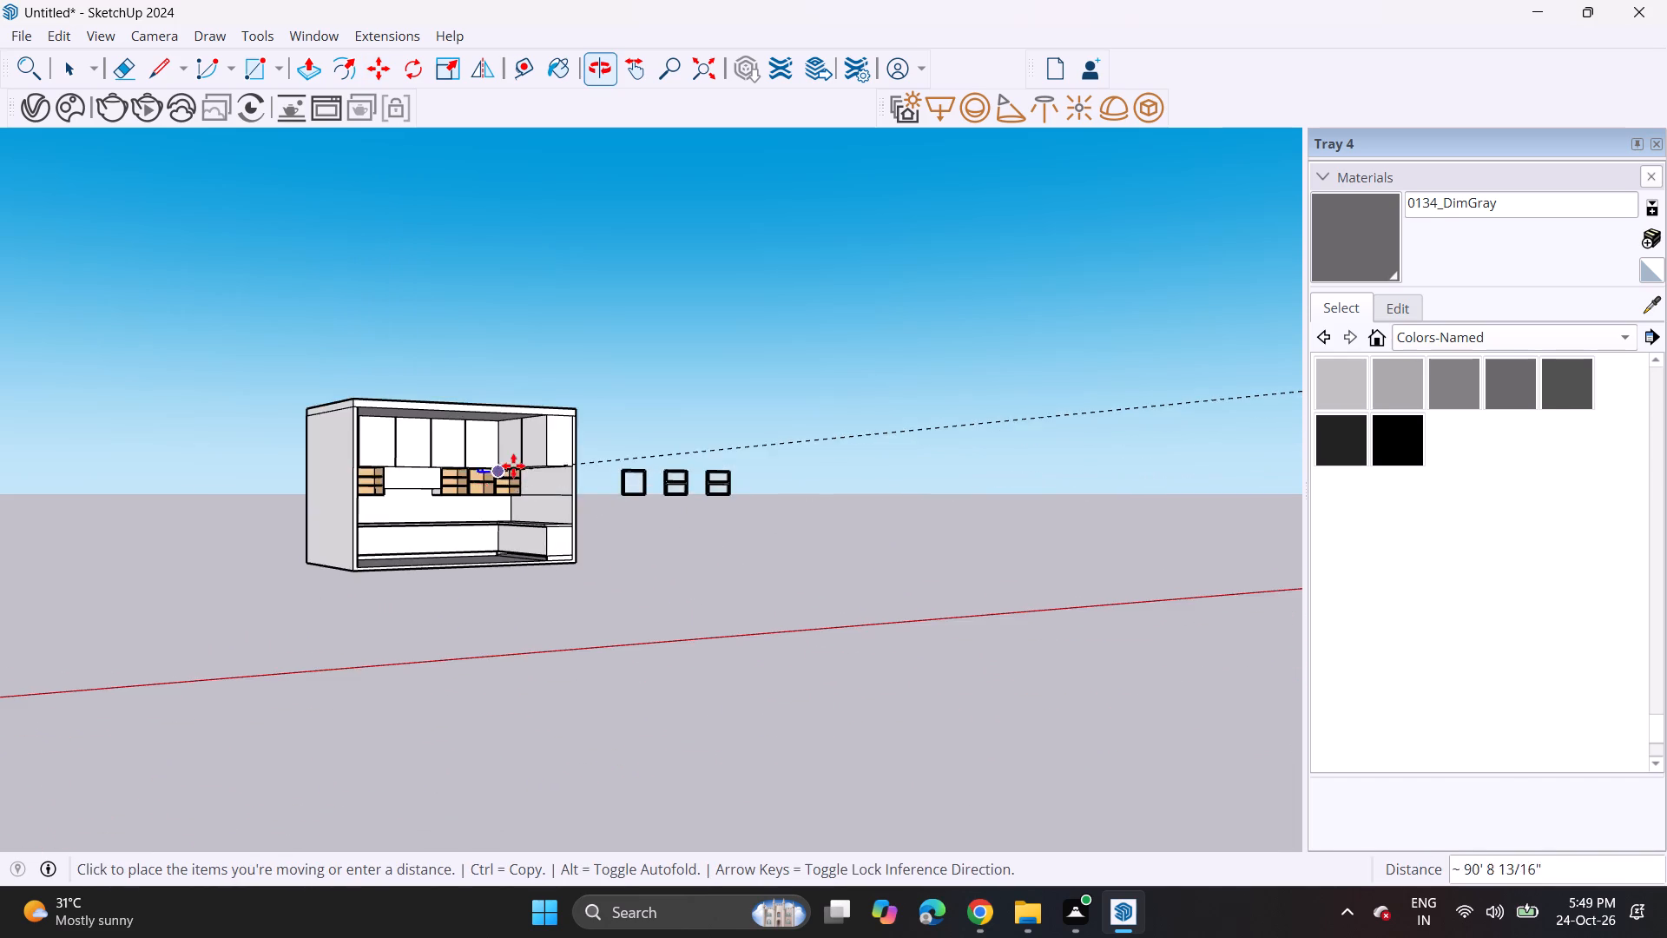
scroll(513, 466, "up", 1)
scroll(513, 466, "down", 1)
scroll(513, 466, "up", 20)
scroll(513, 466, "up", 7)
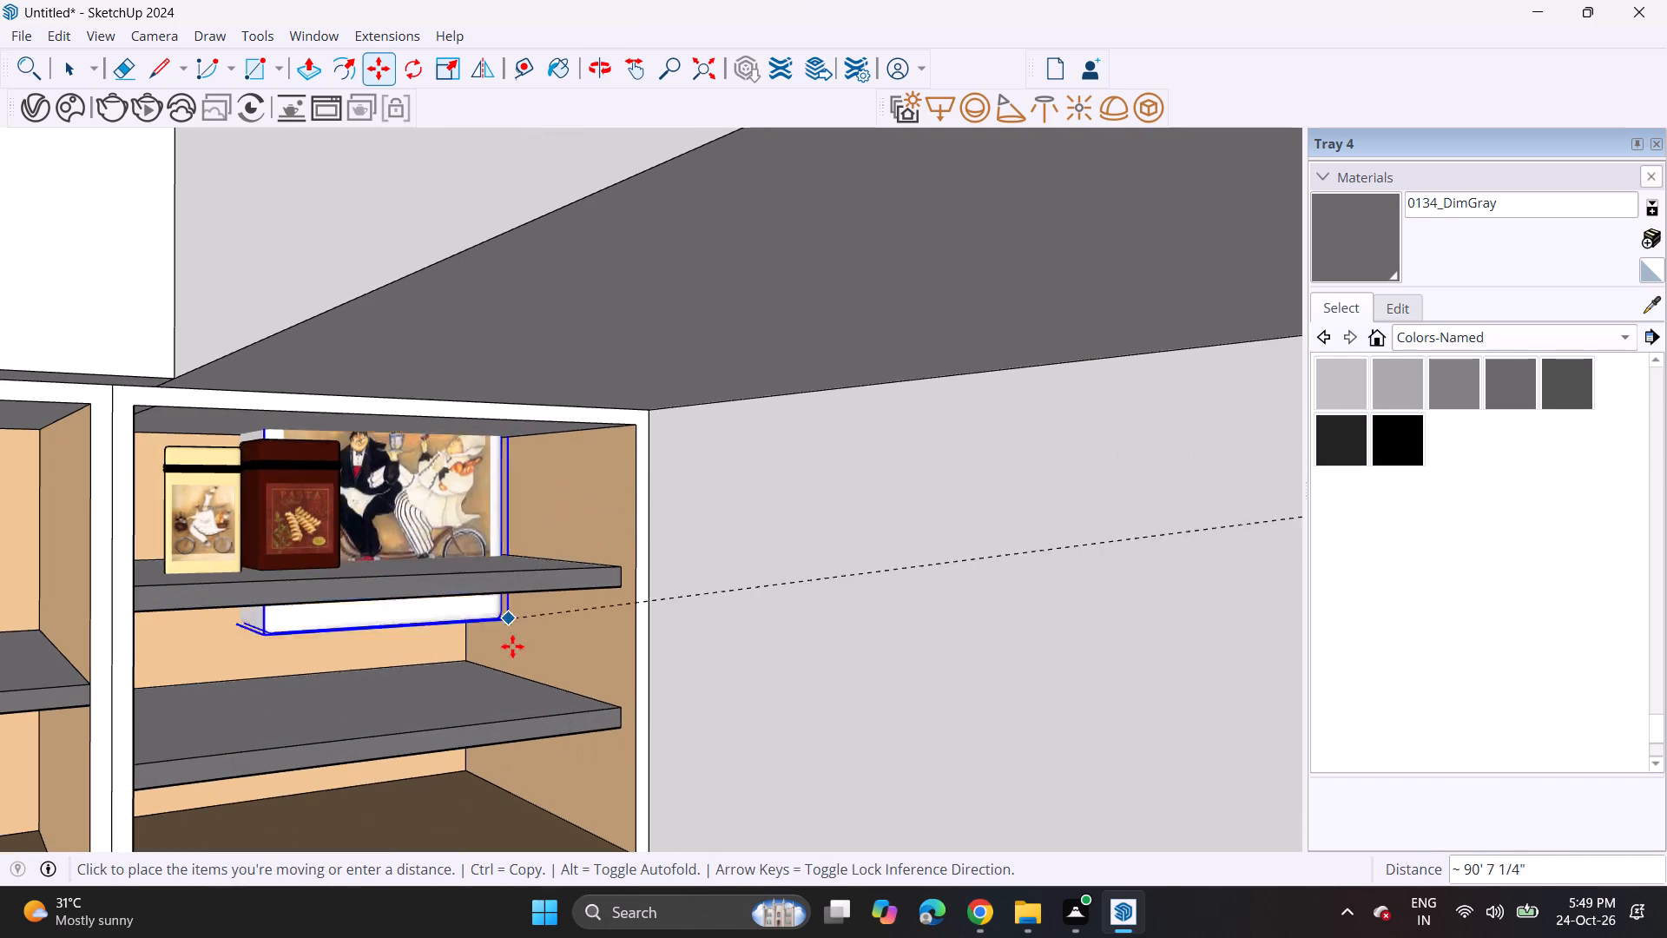
left_click(558, 739)
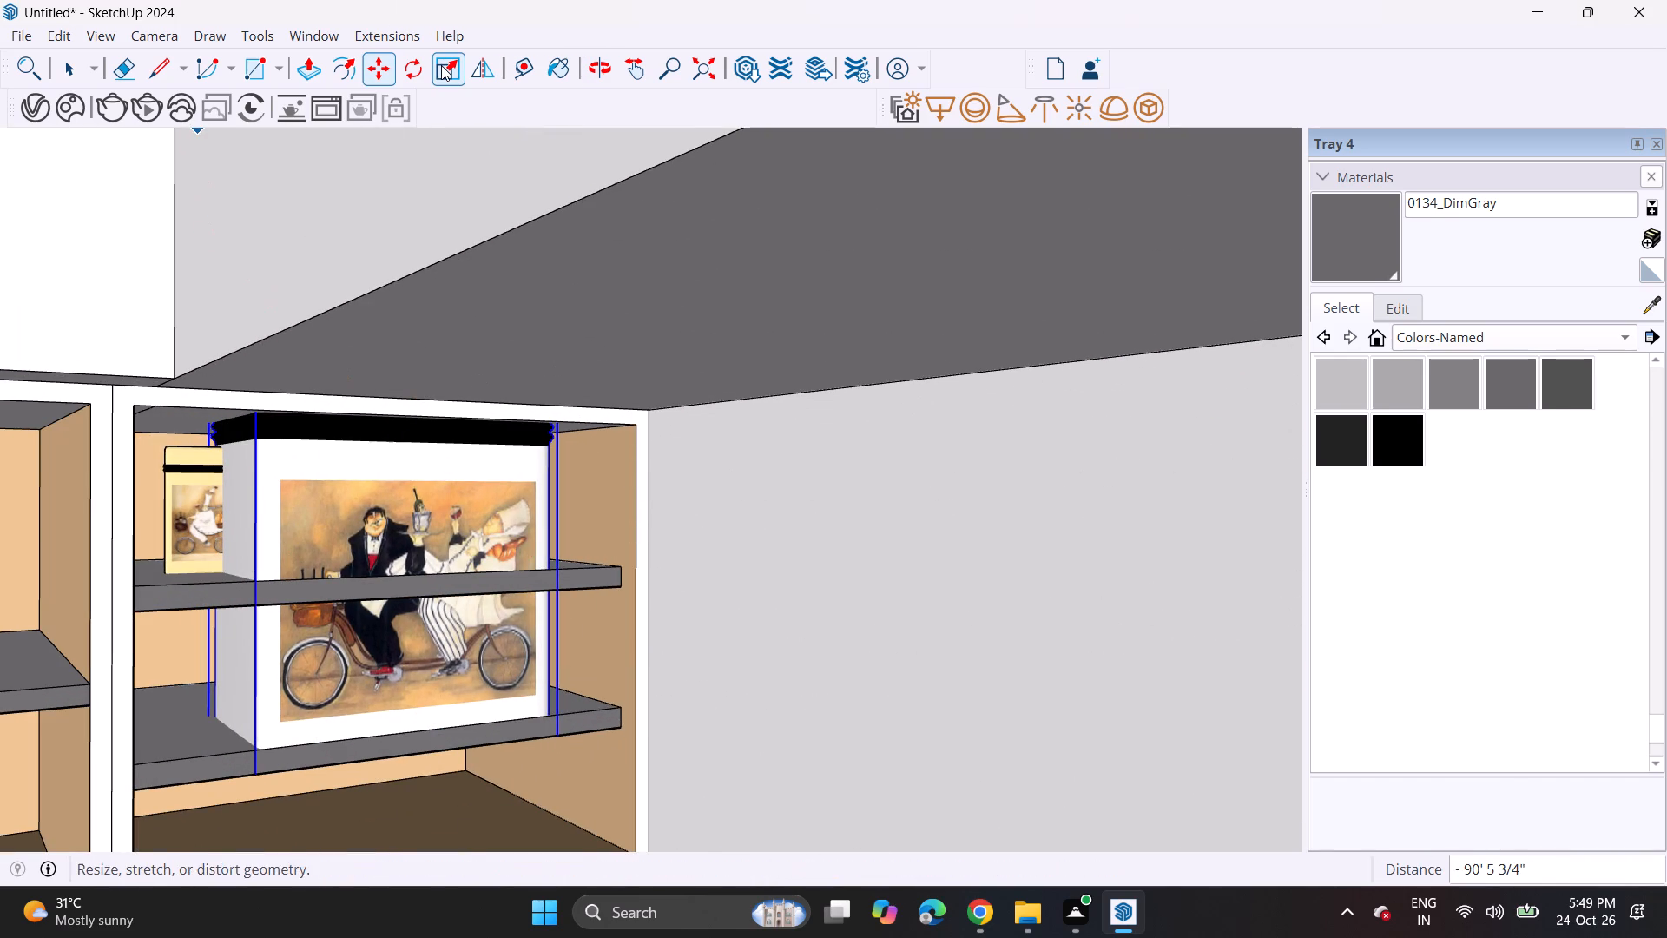
Scale the white couple-on-bicycle container down uniformly to about 0.29 so it fits within one shelf tier.
left_click(441, 65)
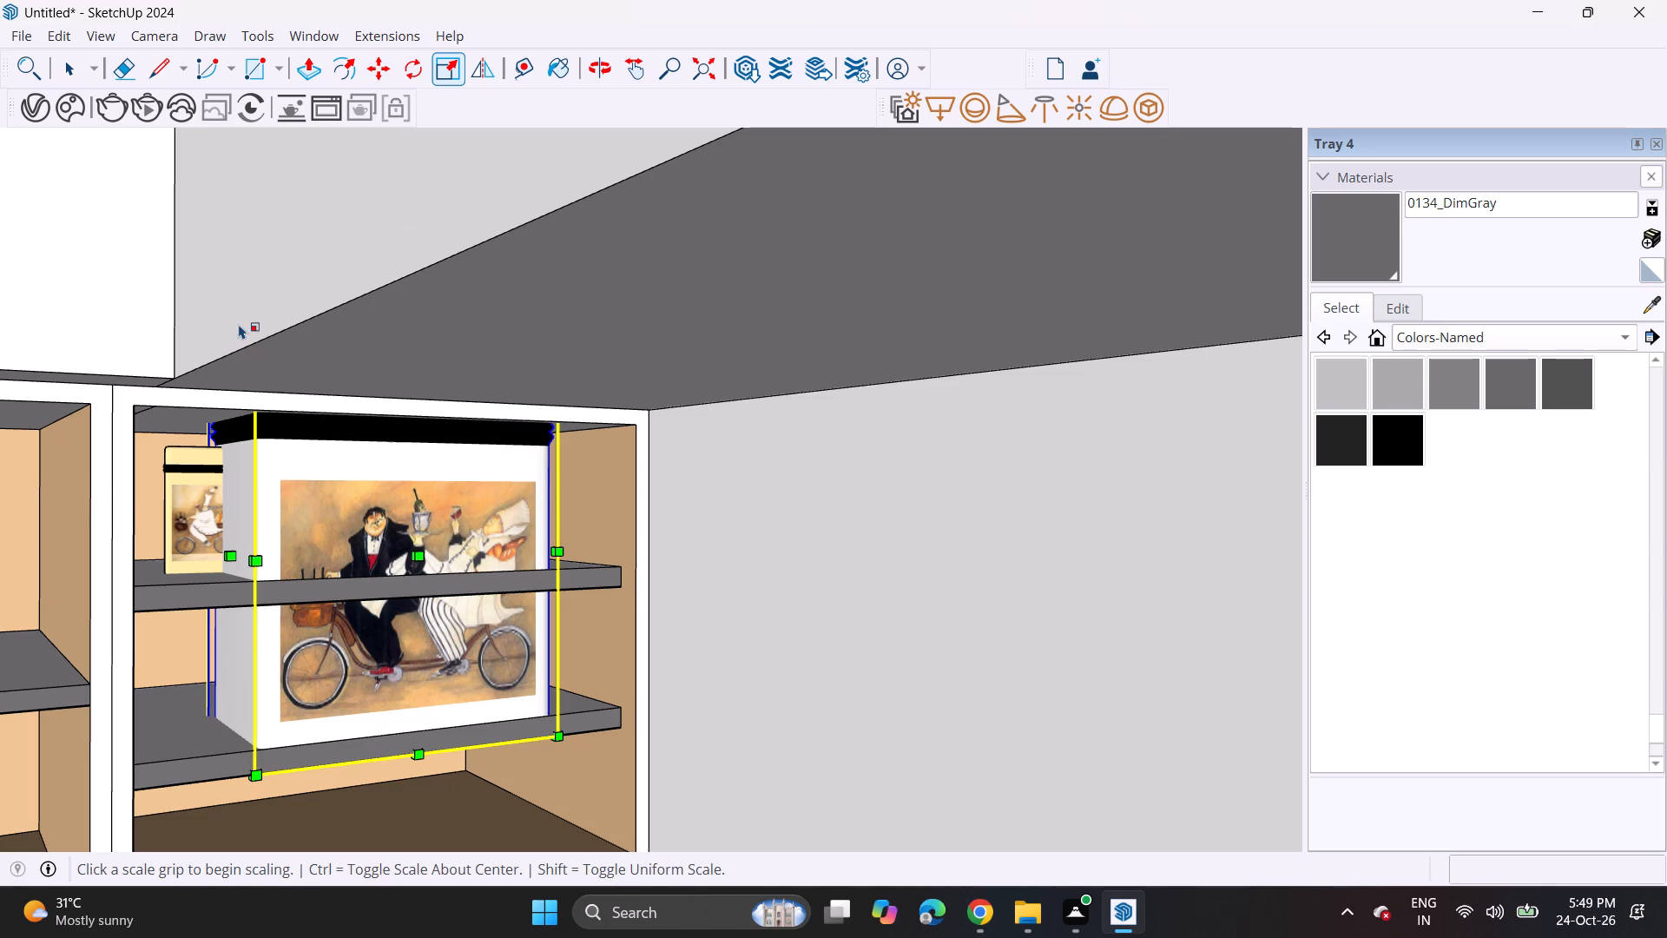
left_click(251, 357)
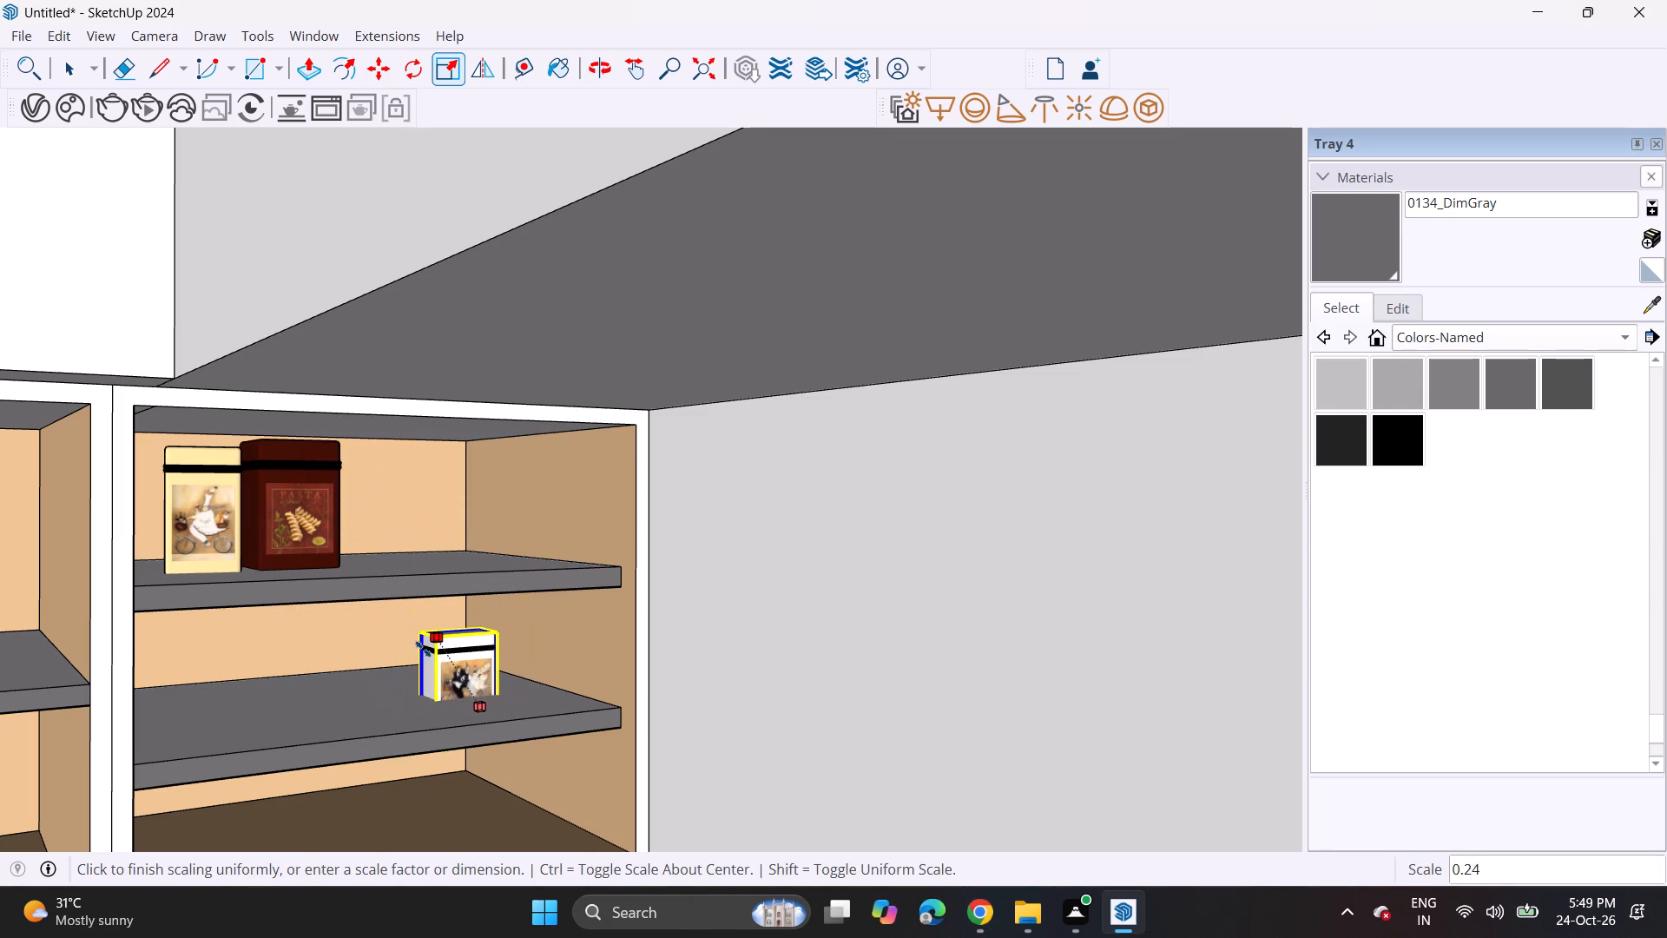
left_click(405, 635)
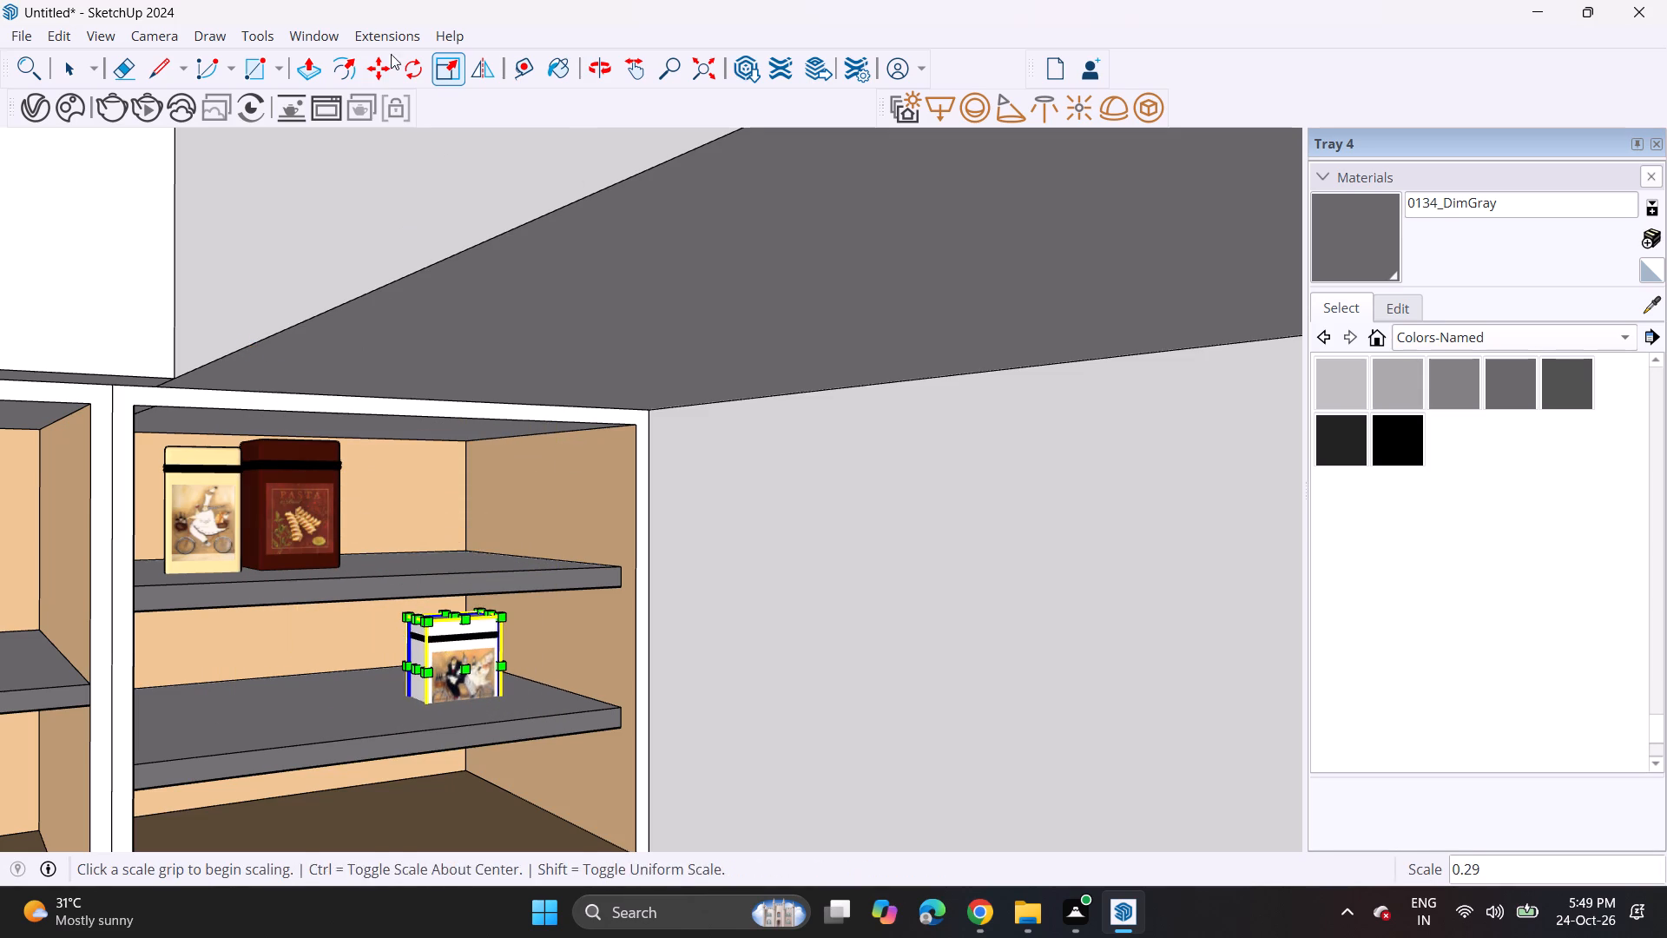
Move the white container up to the corner unit's top tier and set its base on the shelf beyond the maroon container.
left_click(389, 72)
left_click(464, 684)
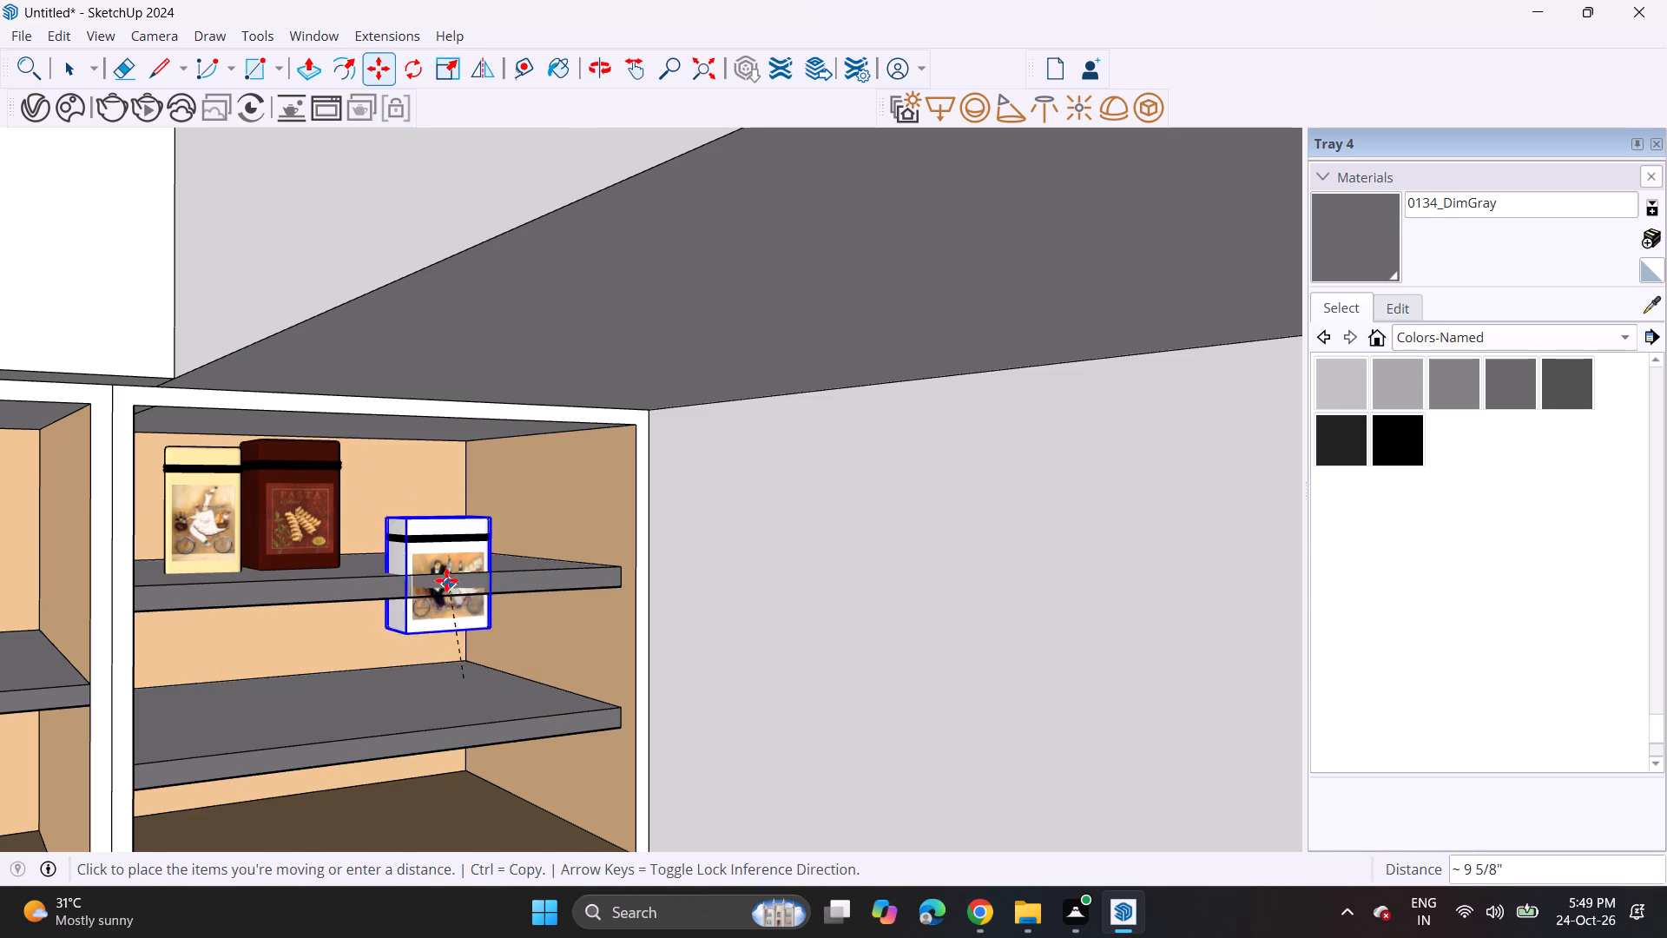
left_click(455, 509)
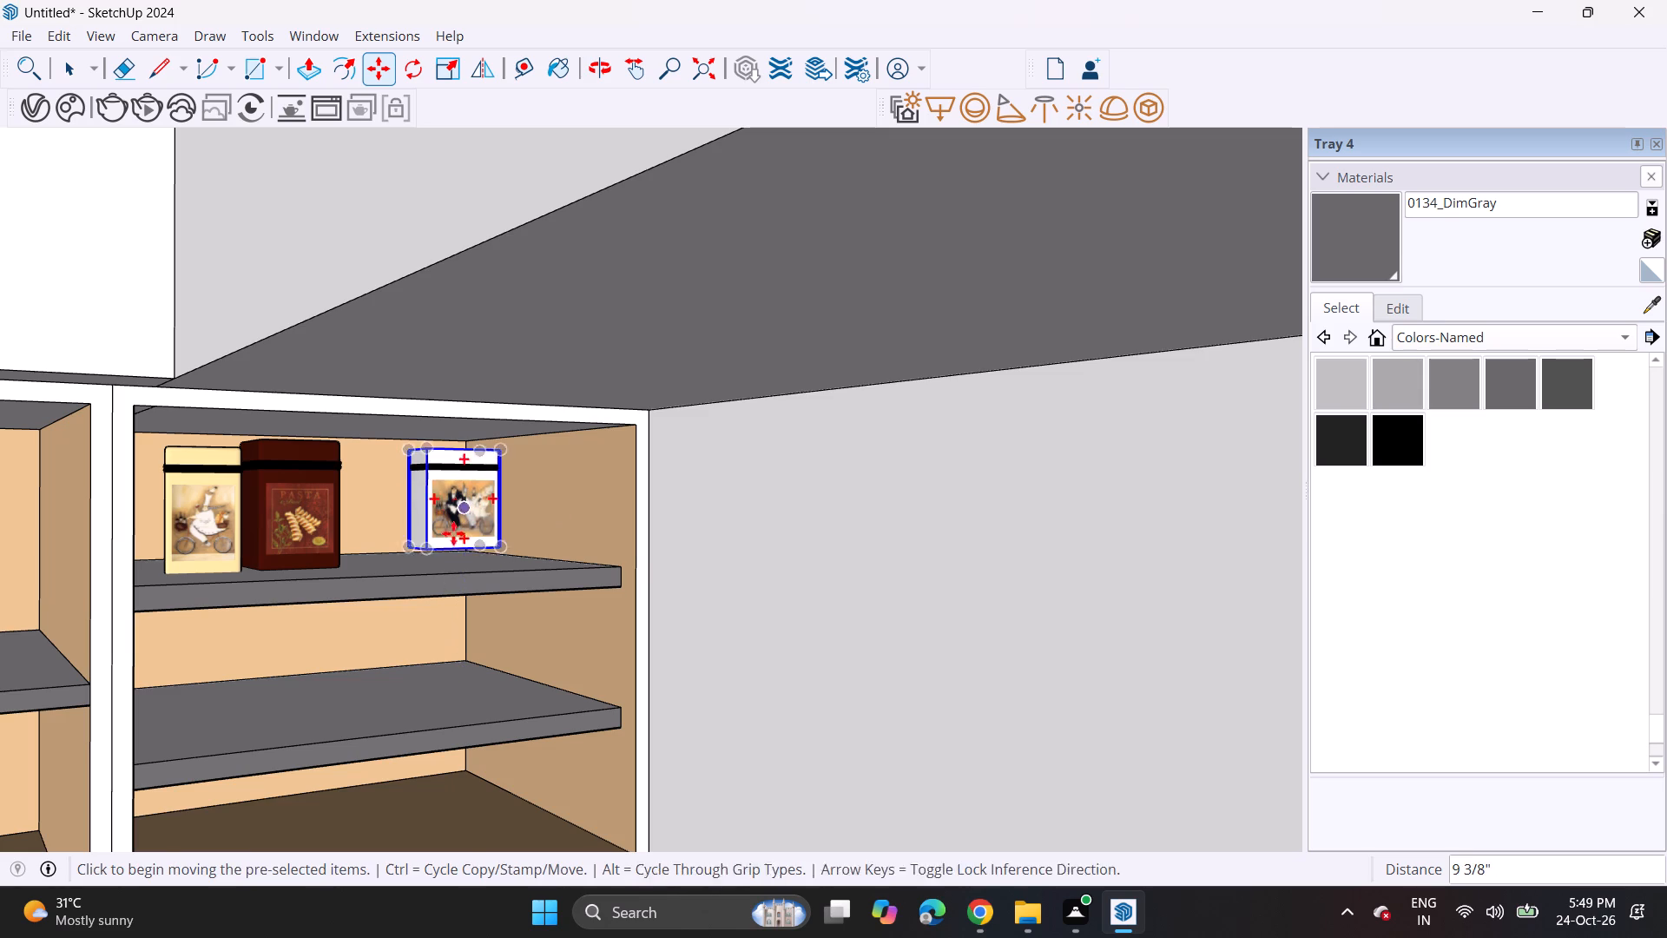
left_click(424, 544)
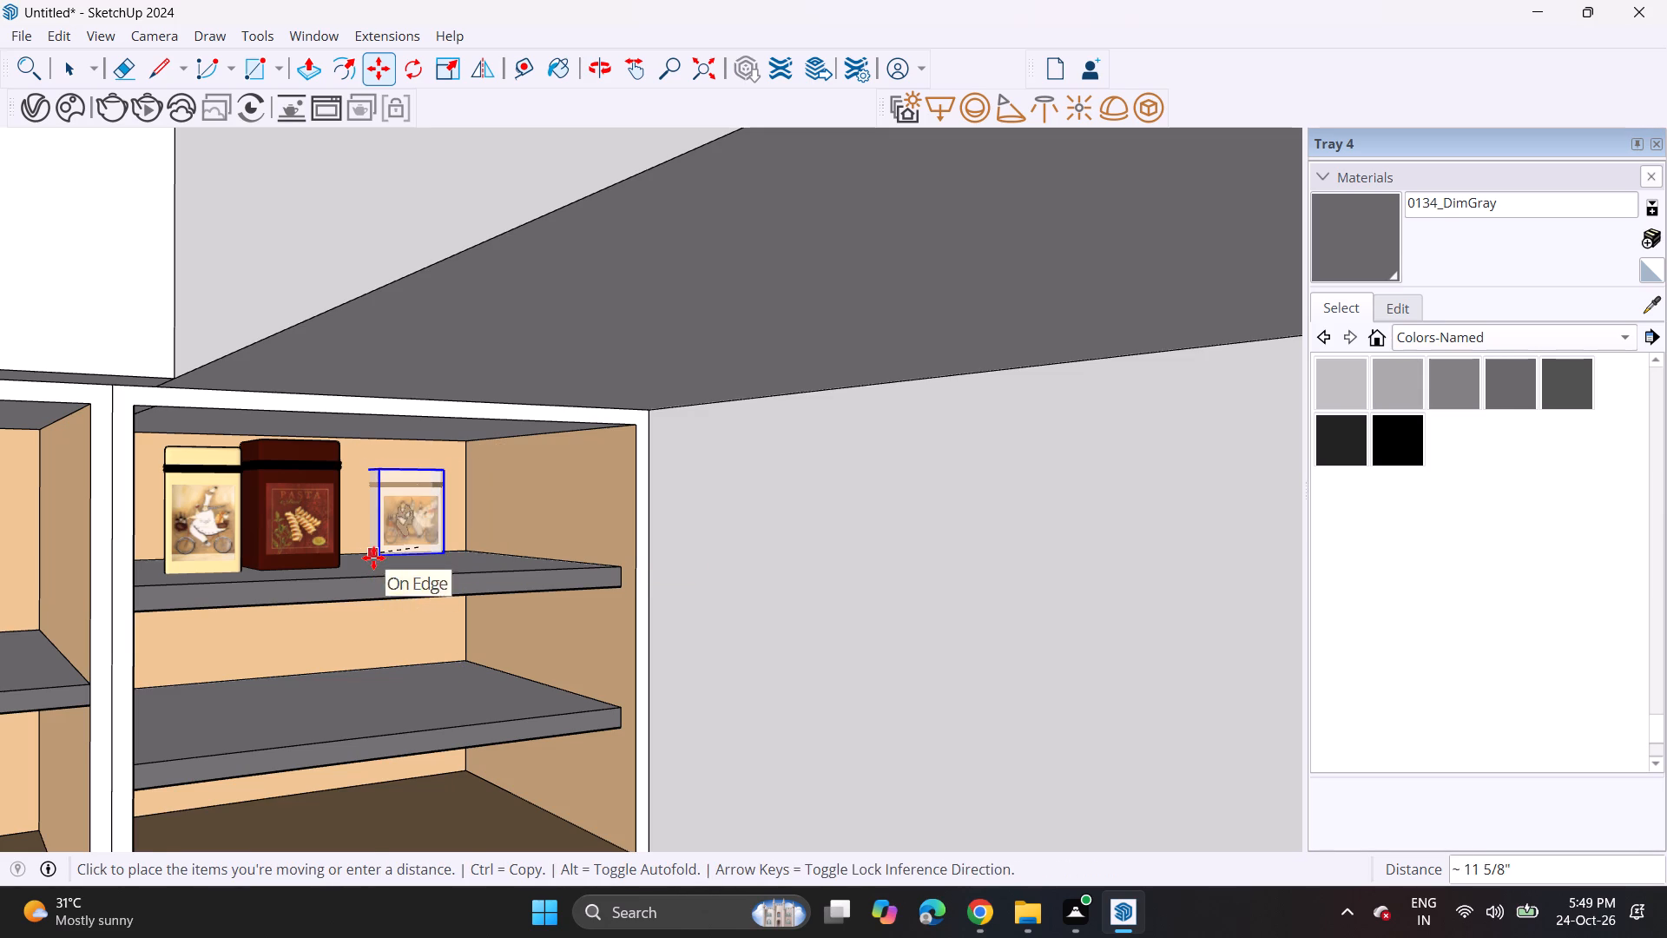
left_click(377, 565)
Shift the maroon Pasta container along the top tier away from the cream container until it sits against the white container.
middle_click_drag(445, 555, 281, 548)
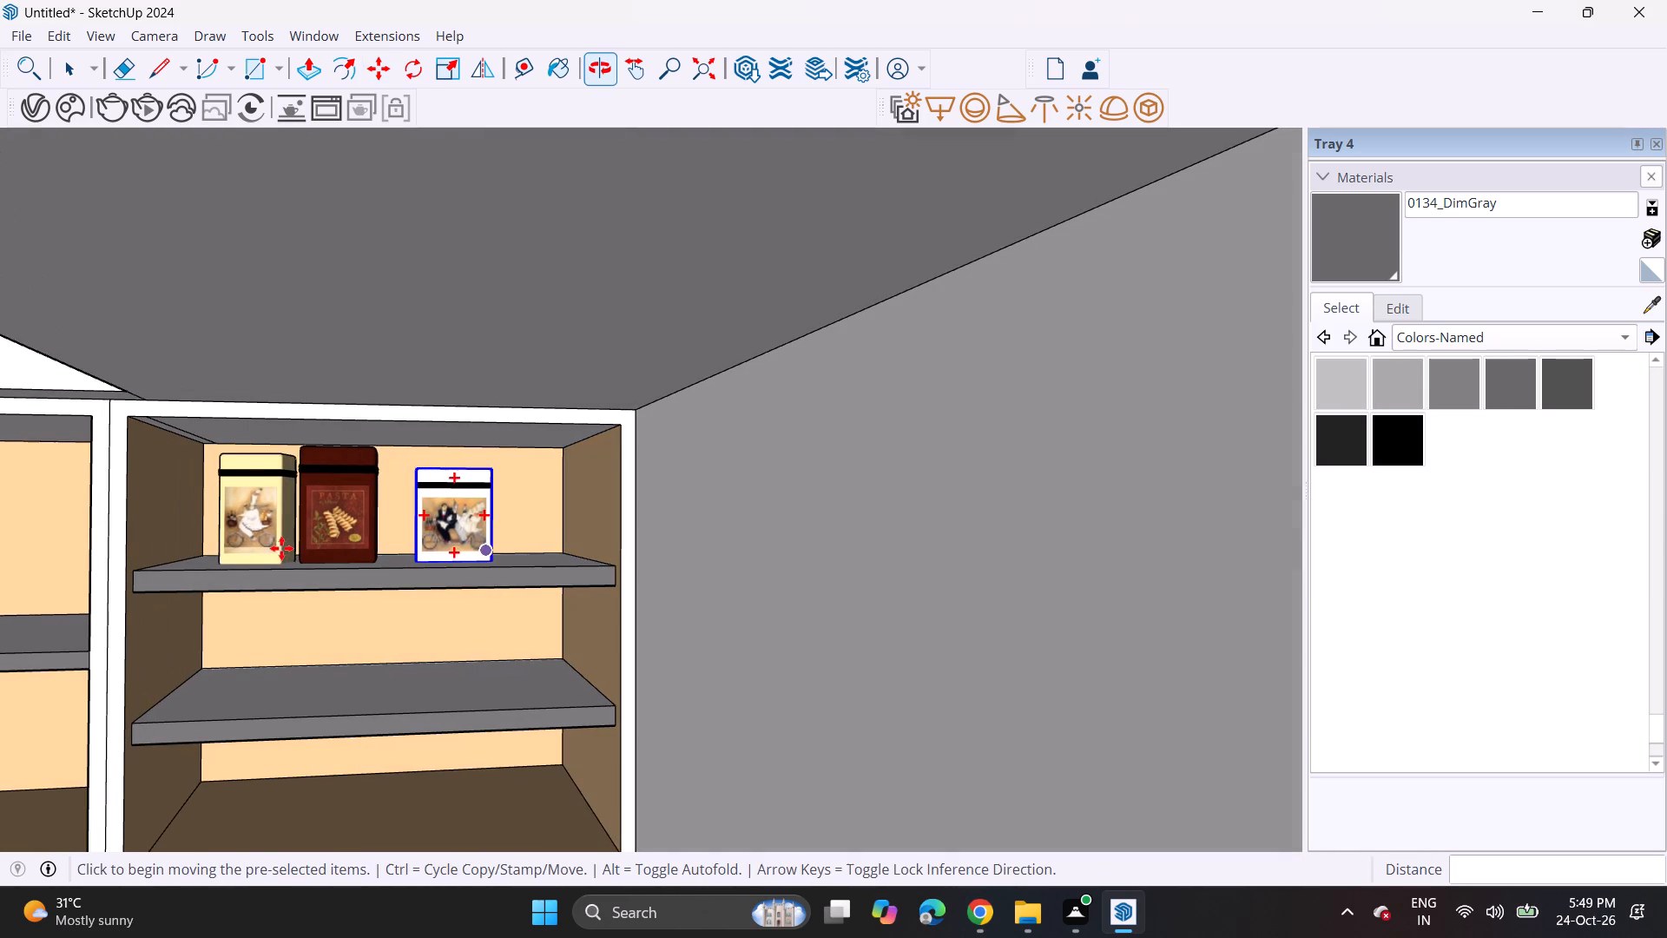
scroll(364, 520, "up", 2)
scroll(364, 520, "down", 1)
scroll(364, 520, "up", 1)
key("space")
left_click(346, 509)
key("m")
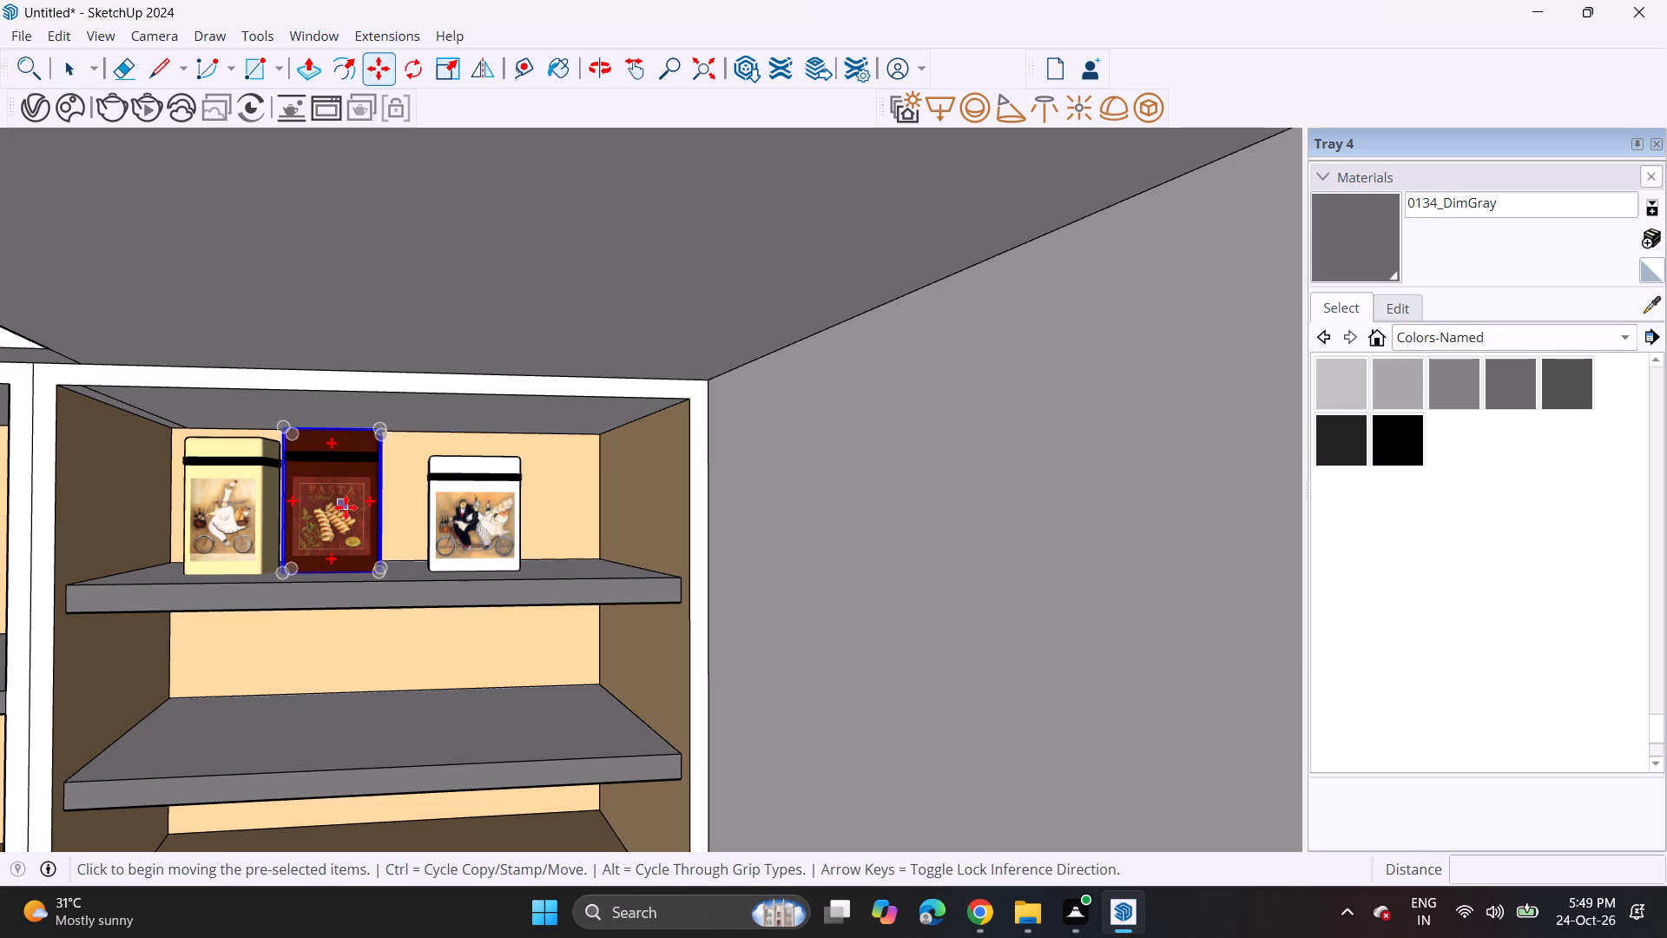
left_click(346, 507)
left_click(376, 515)
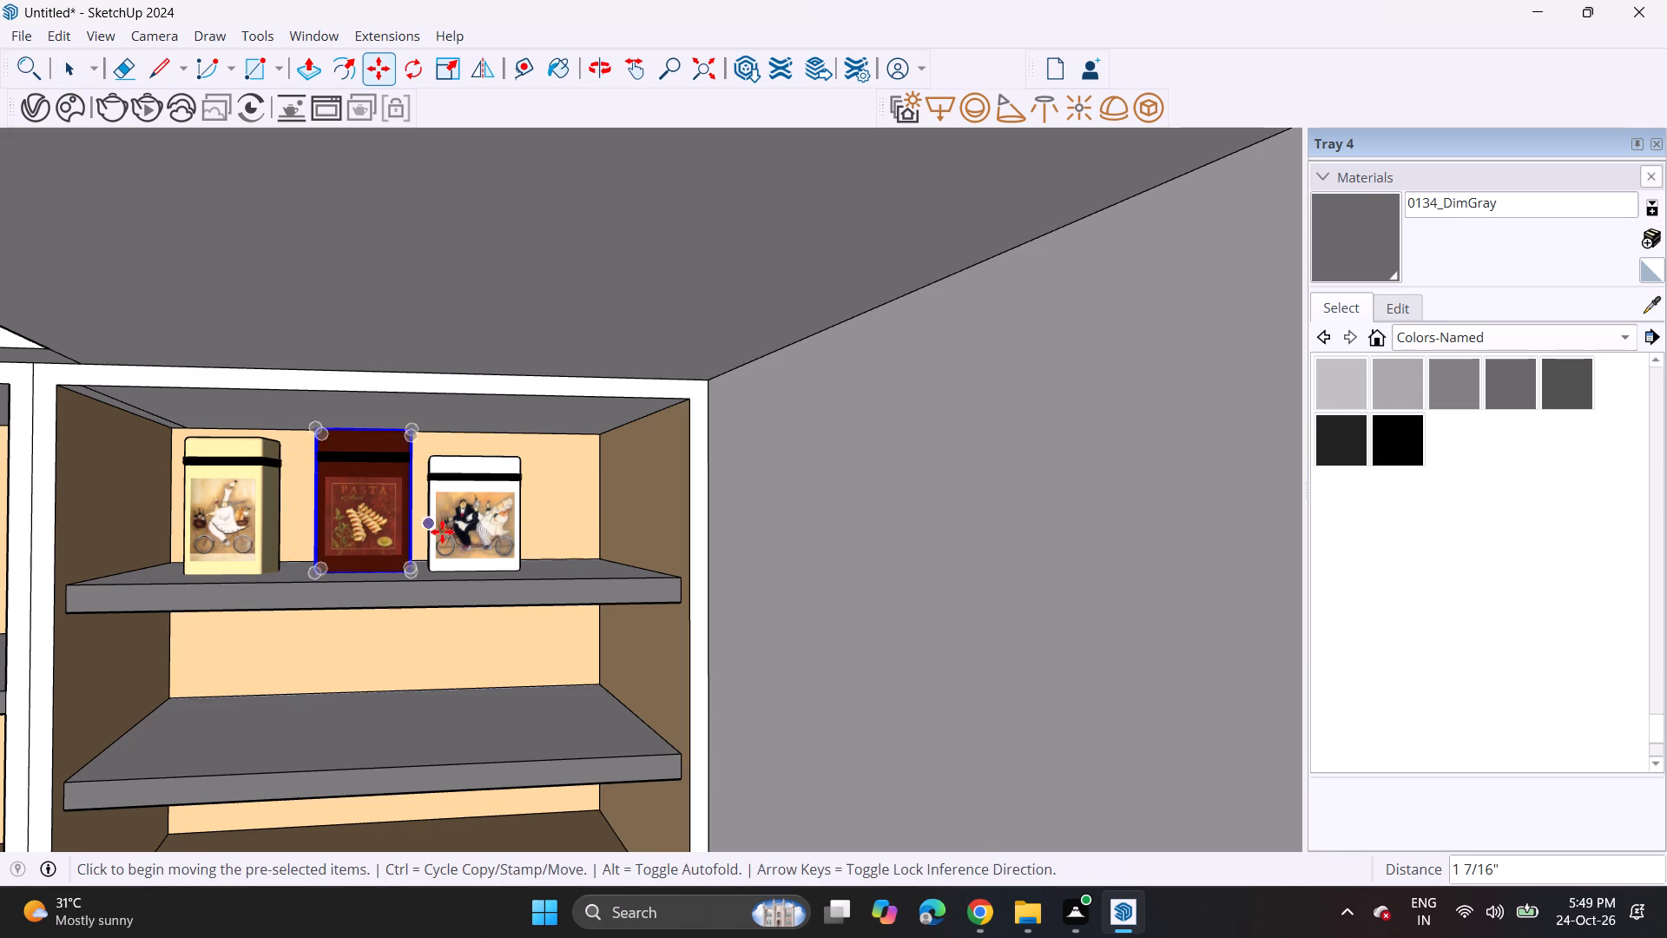
left_click(445, 533)
left_click(460, 533)
Shift the white couple-on-bicycle container about 2" along the top tier, away from the maroon Pasta container.
key("space")
left_click(478, 521)
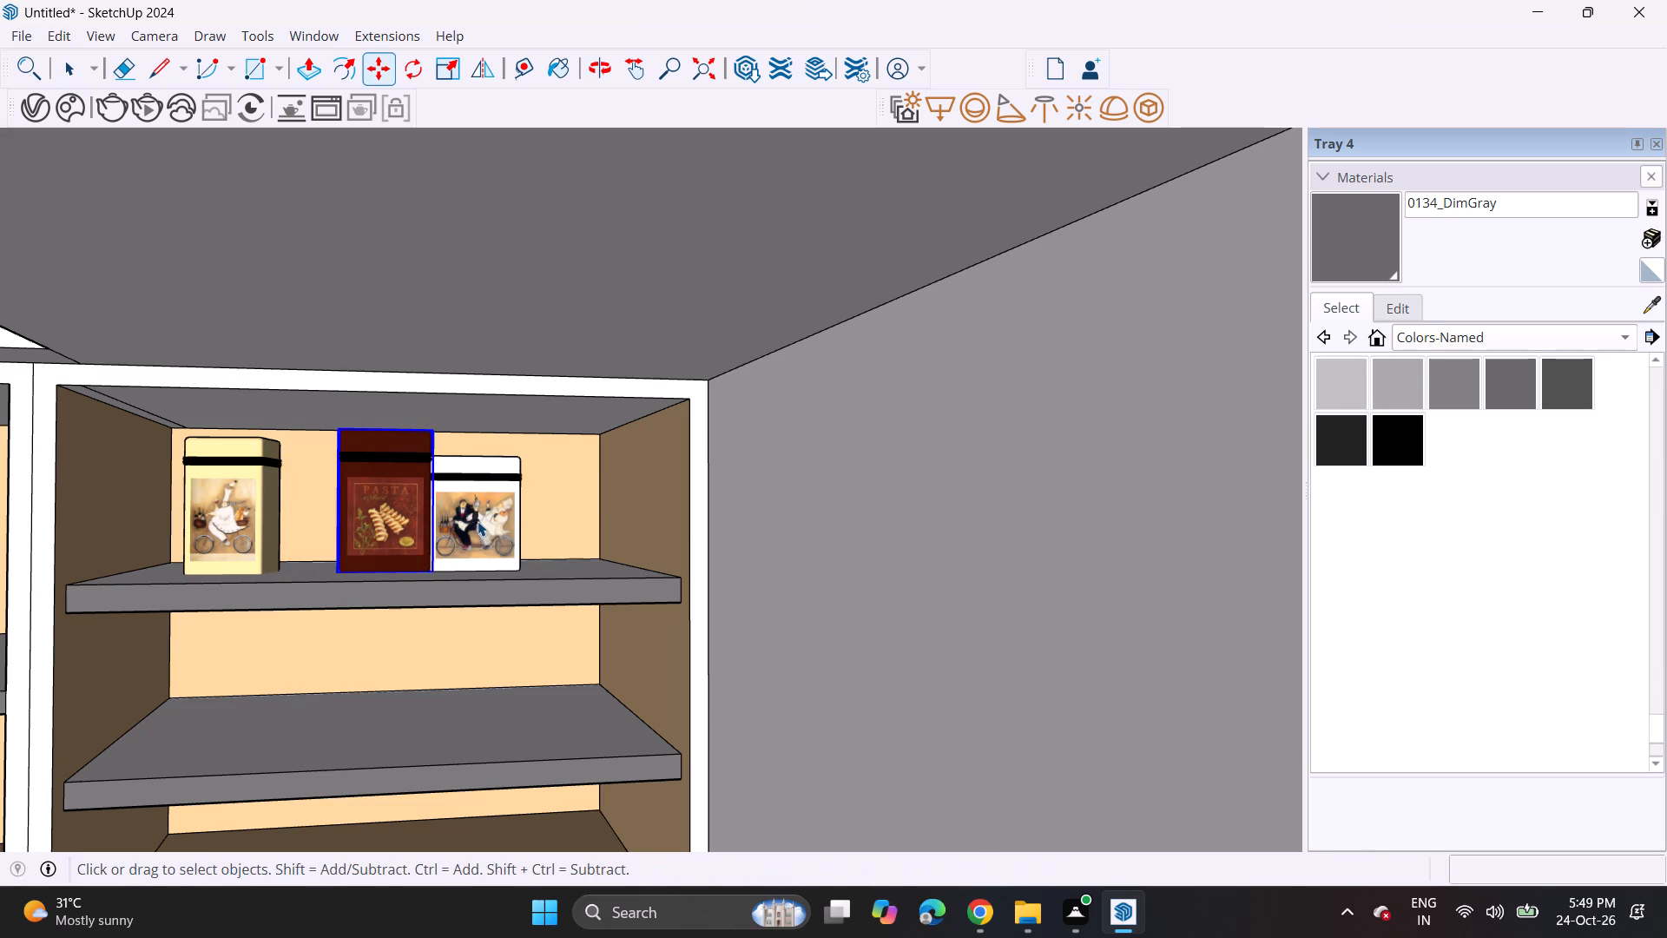
key("m")
left_click(474, 520)
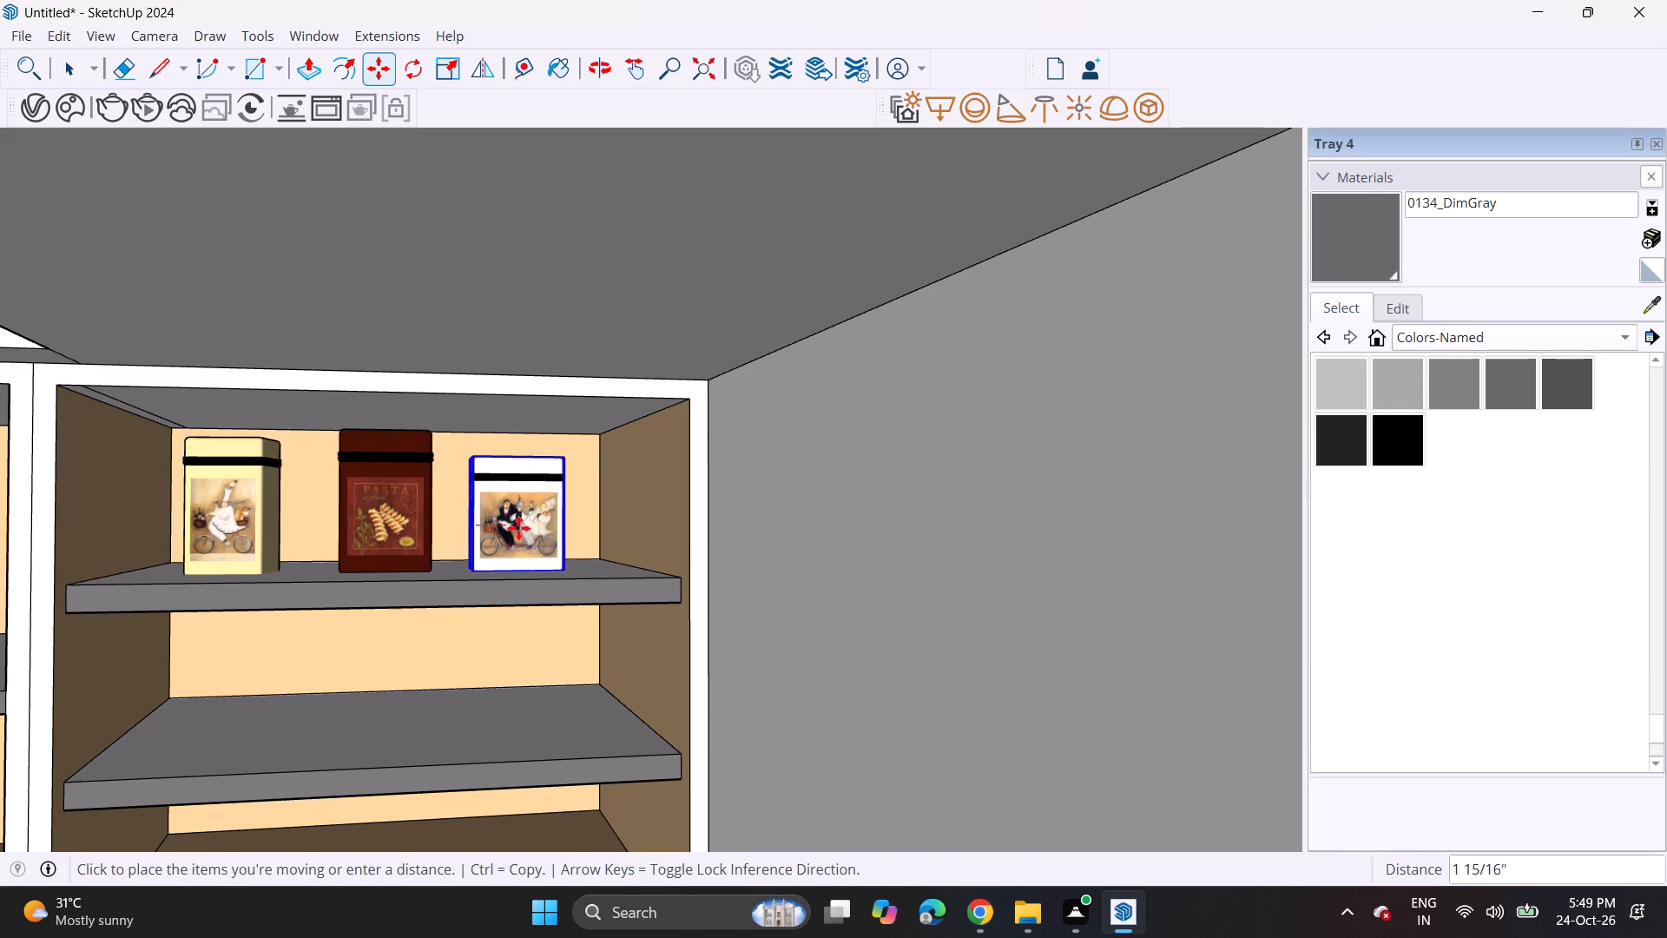
left_click(522, 529)
Shift the cream container about 1 1/4" along the top tier towards the maroon Pasta container.
key("space")
left_click(238, 519)
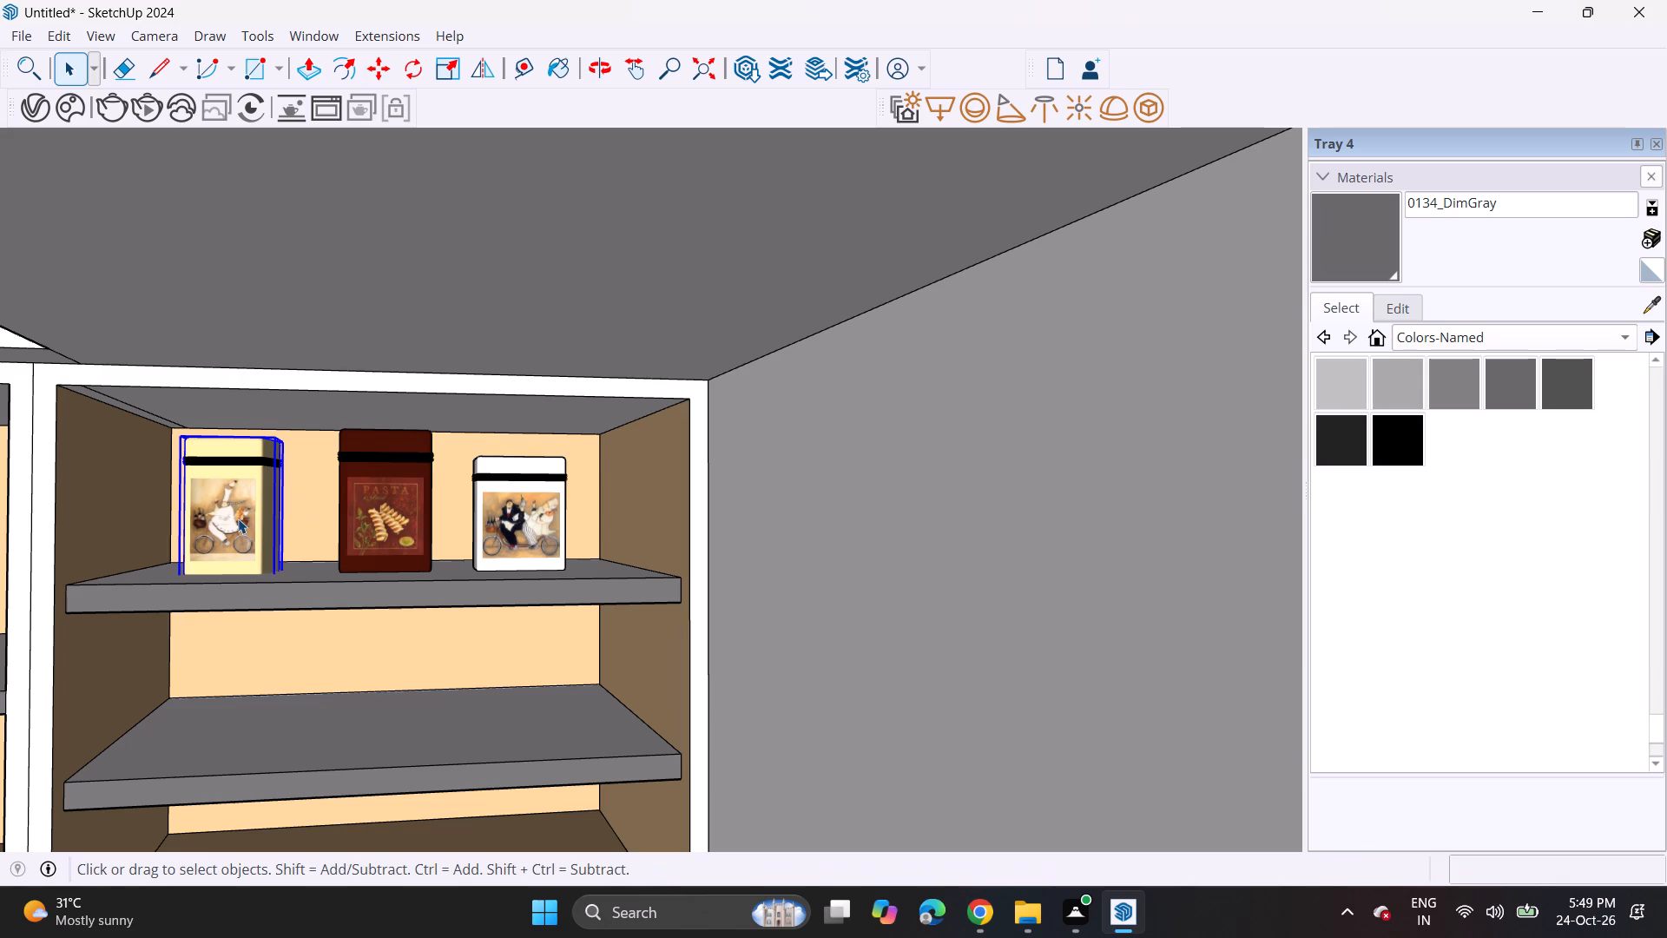
key("m")
left_click(238, 519)
left_click(266, 528)
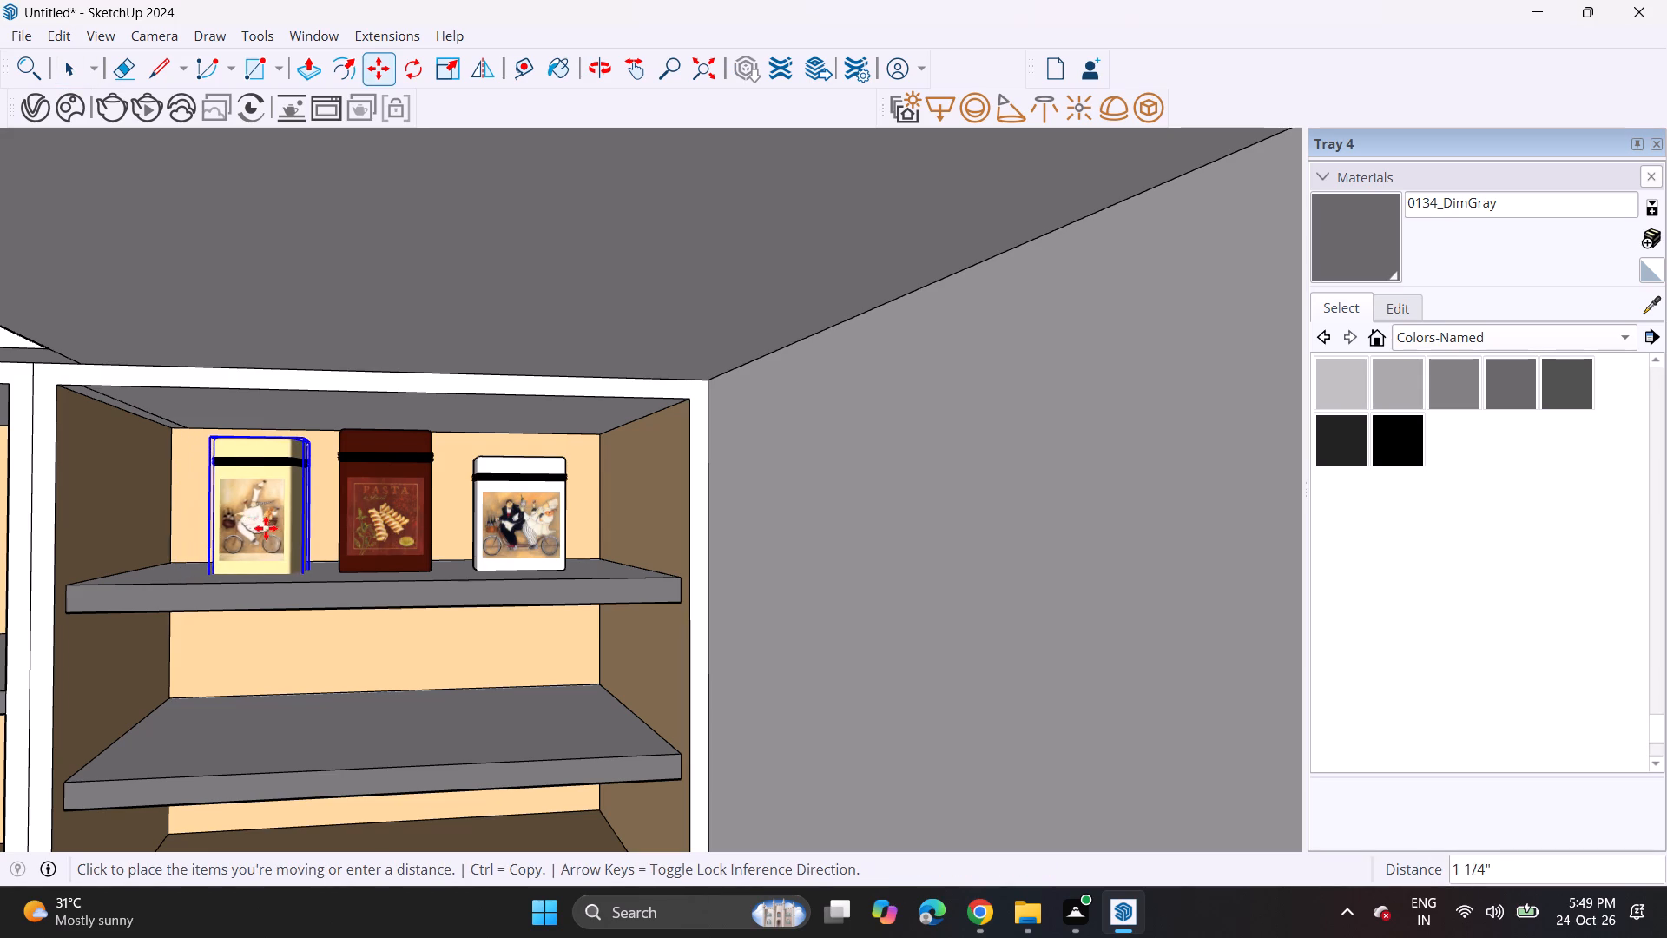
Group the green, orange and navy chef-label containers from the imported set's top row.
middle_click_drag(395, 627, 496, 610)
scroll(498, 608, "down", 14)
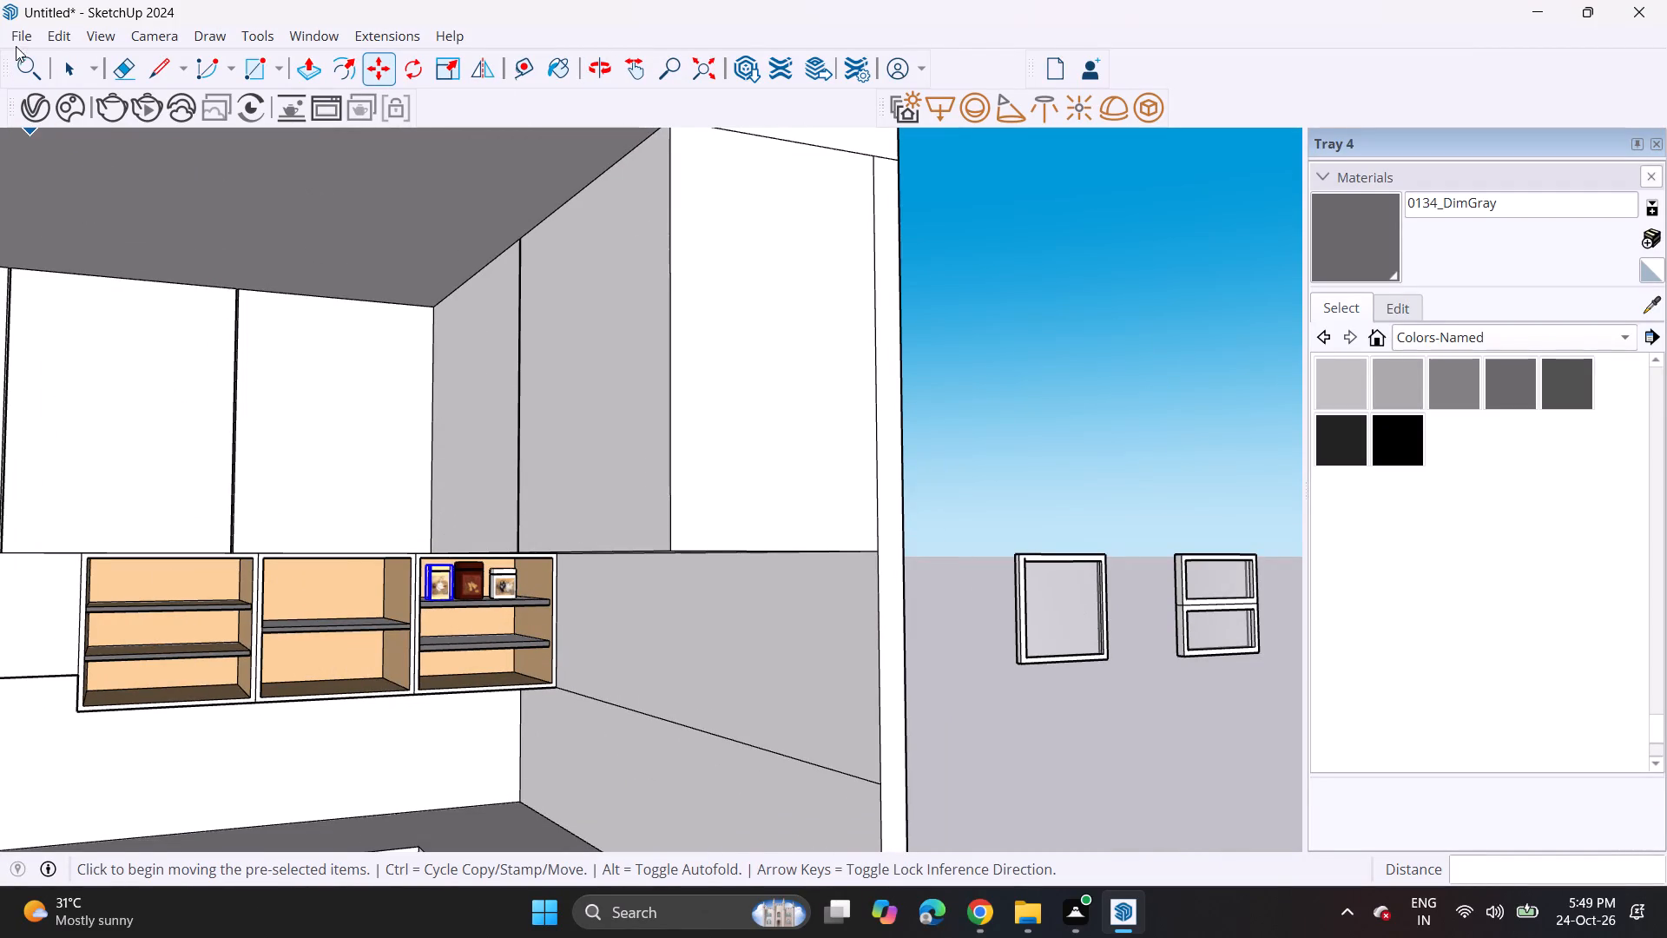
scroll(627, 664, "up", 1)
scroll(627, 664, "down", 6)
middle_click_drag(816, 690, 280, 636)
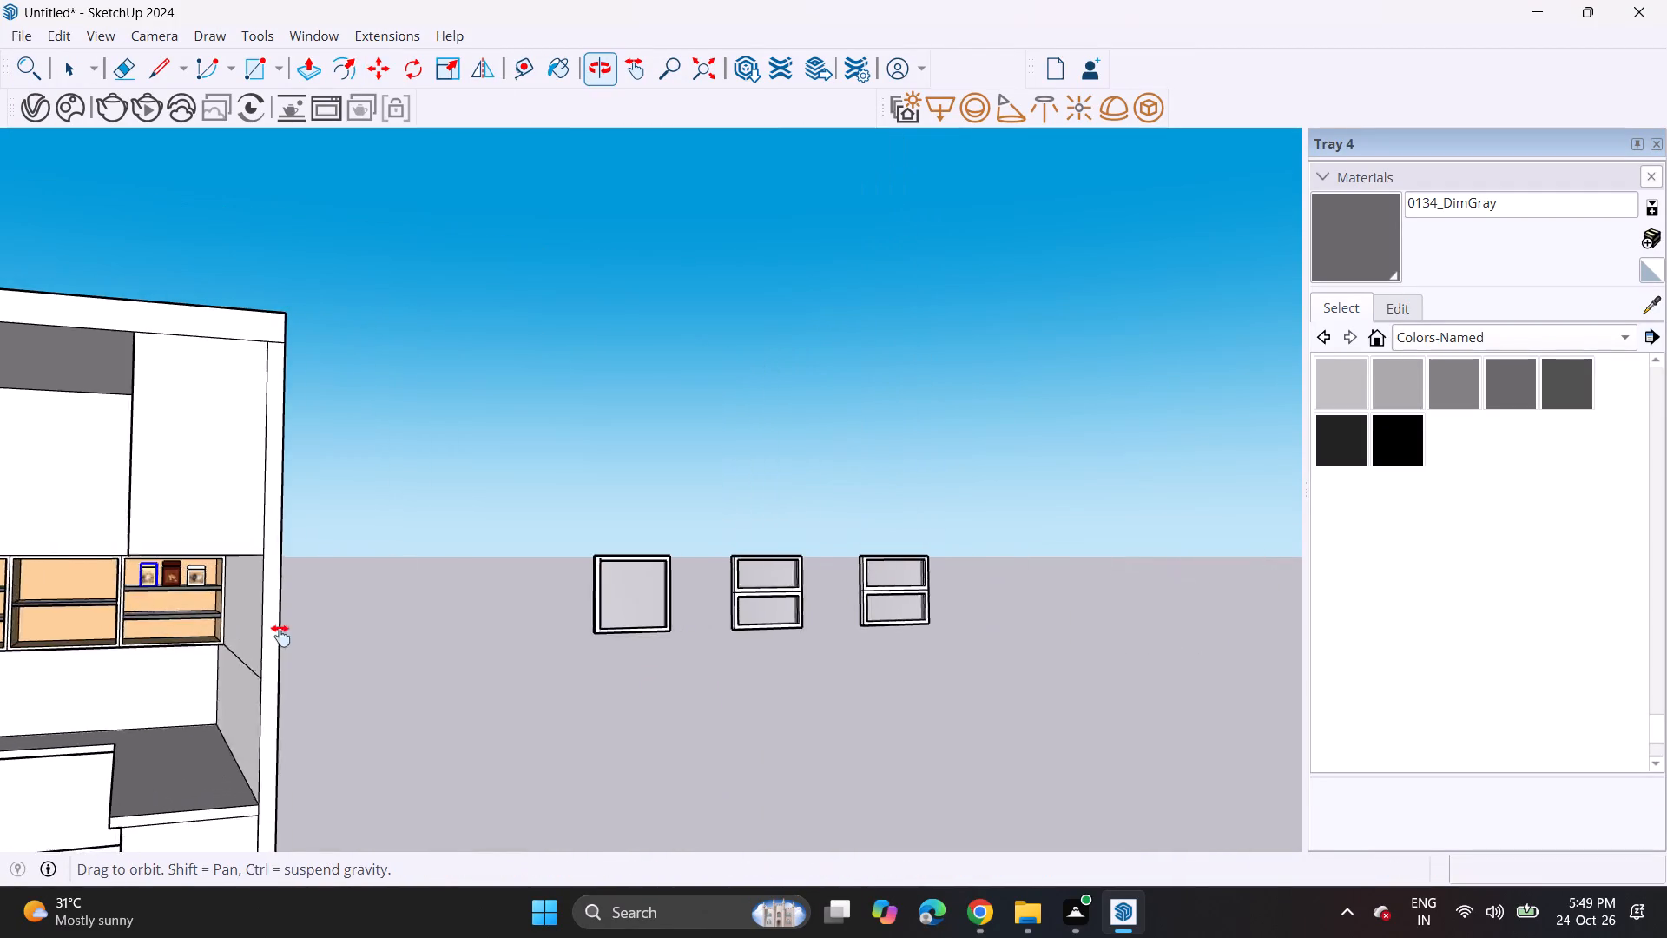
middle_click_drag(280, 636, 247, 640)
middle_click_drag(811, 632, 0, 619, "shift")
scroll(0, 618, "down", 7)
scroll(865, 551, "down", 13)
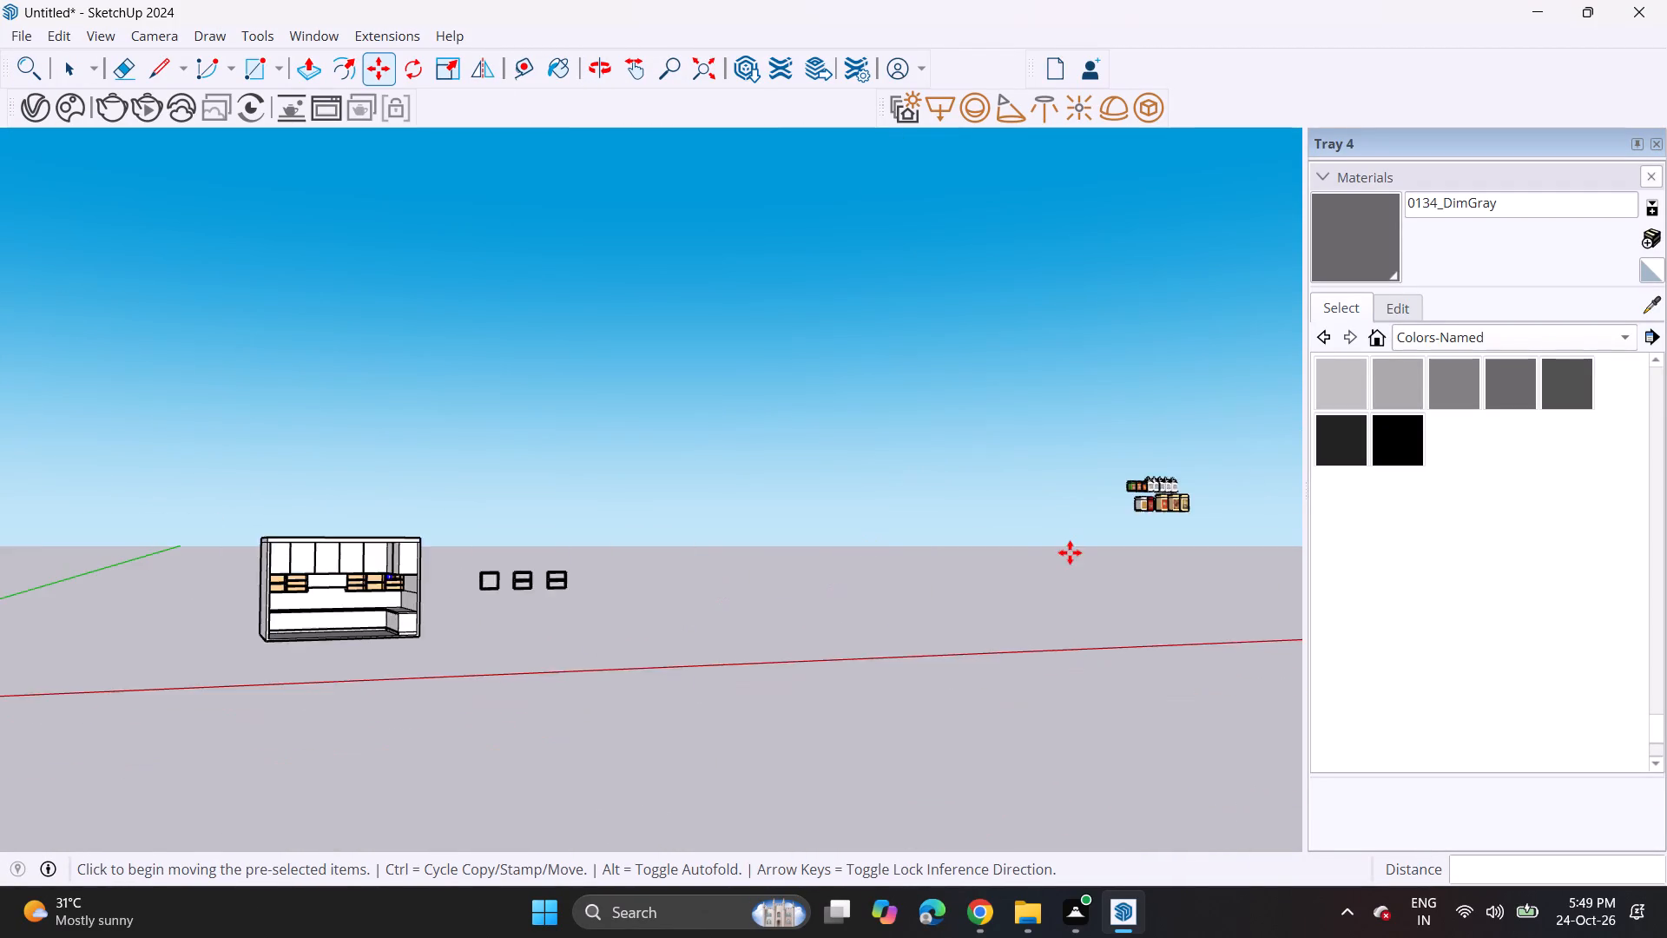
middle_click_drag(1066, 552, 533, 622, "shift")
scroll(521, 578, "up", 9)
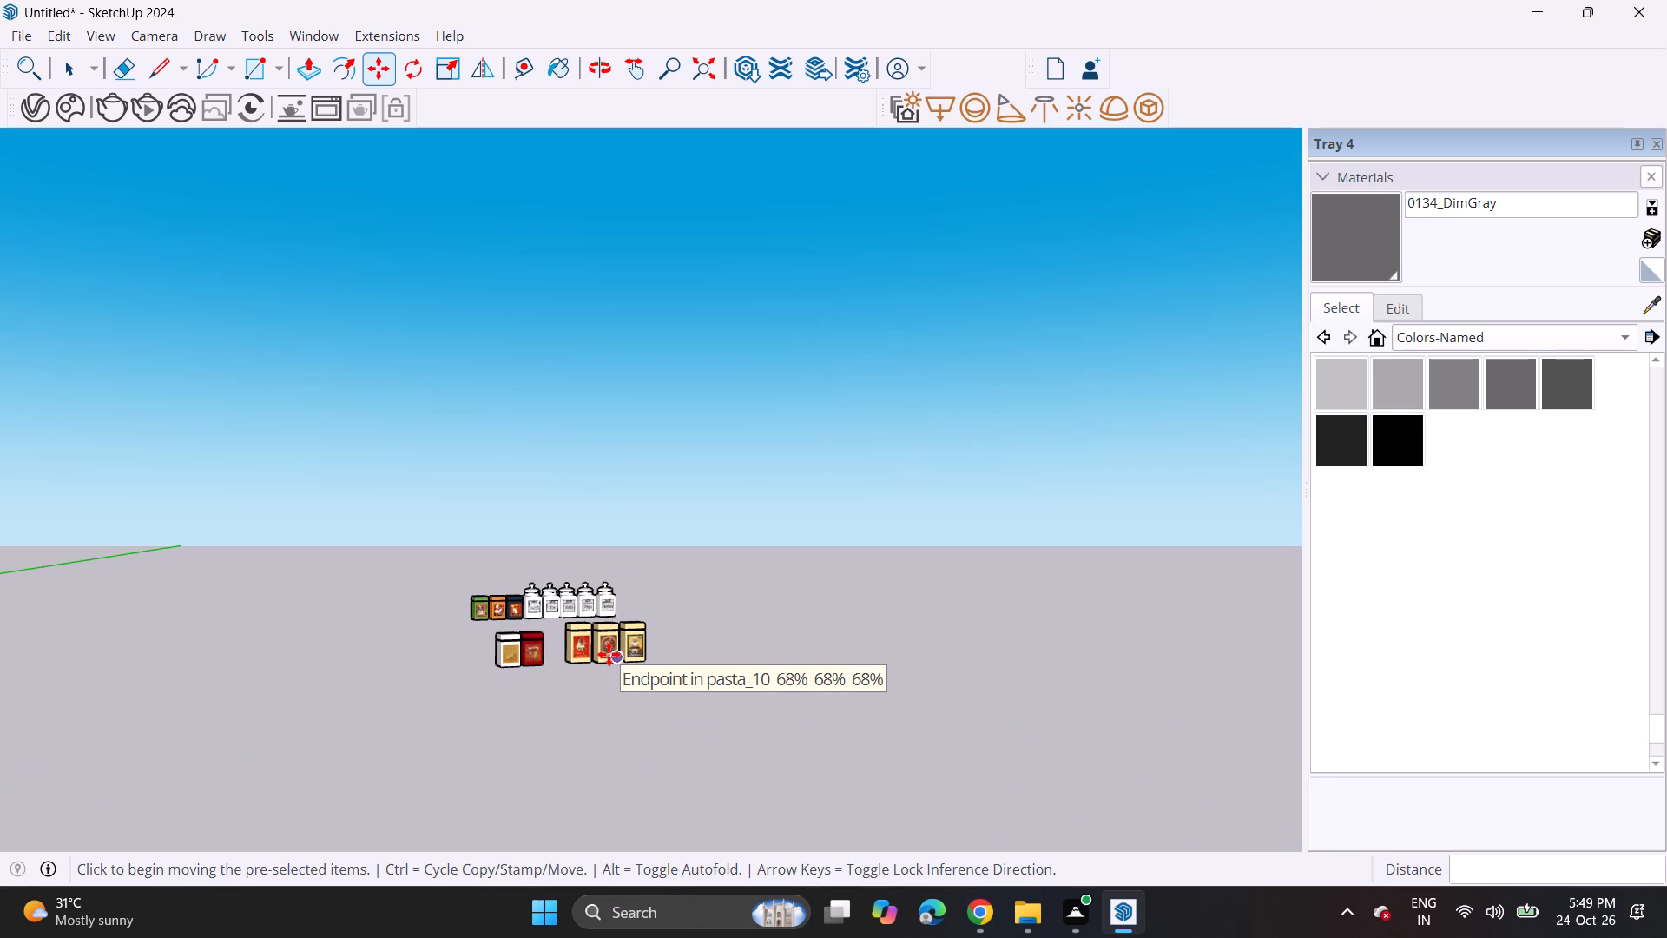
scroll(608, 654, "up", 9)
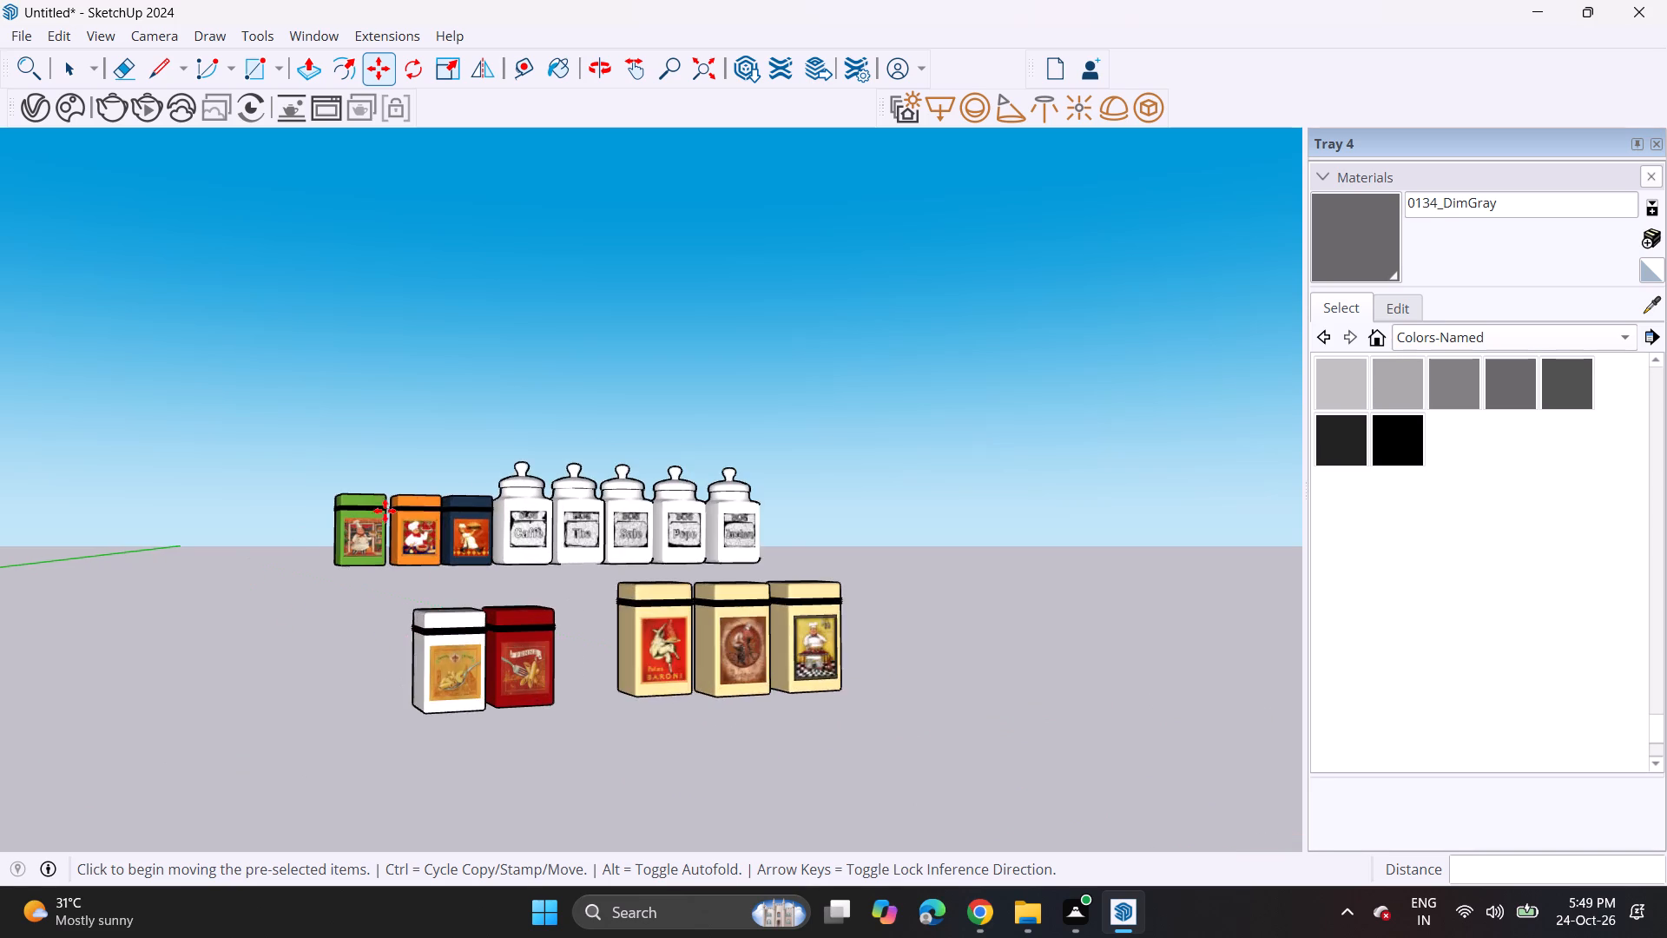
scroll(414, 505, "up", 8)
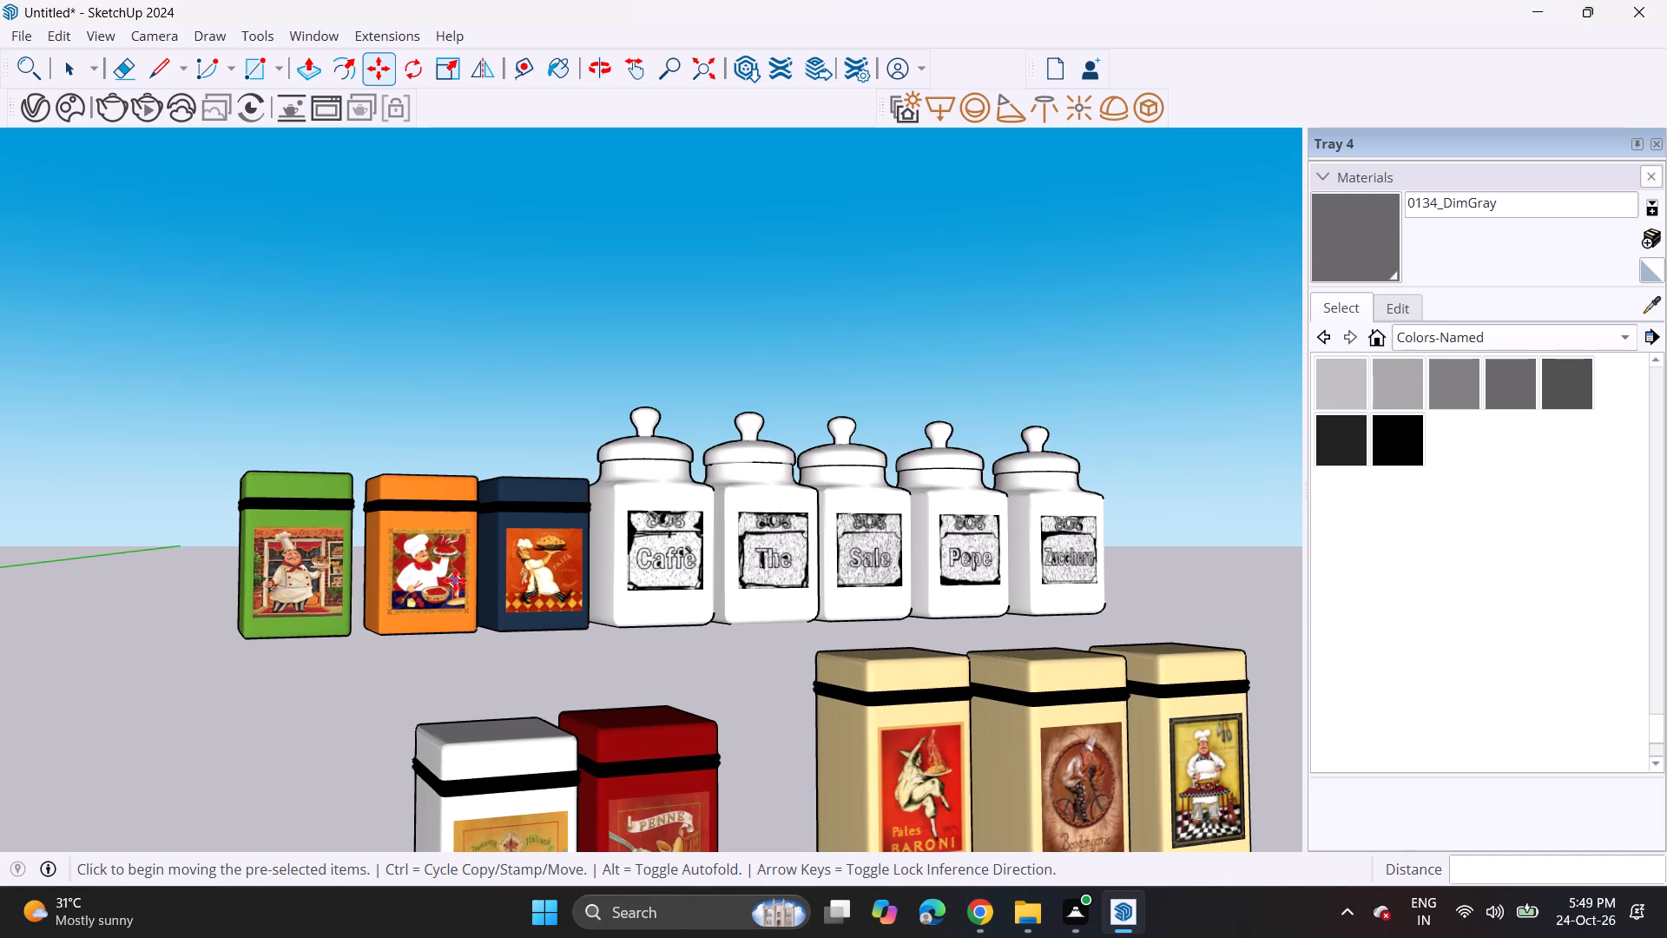
key("space")
left_click(309, 613)
left_click(388, 618, "ctrl")
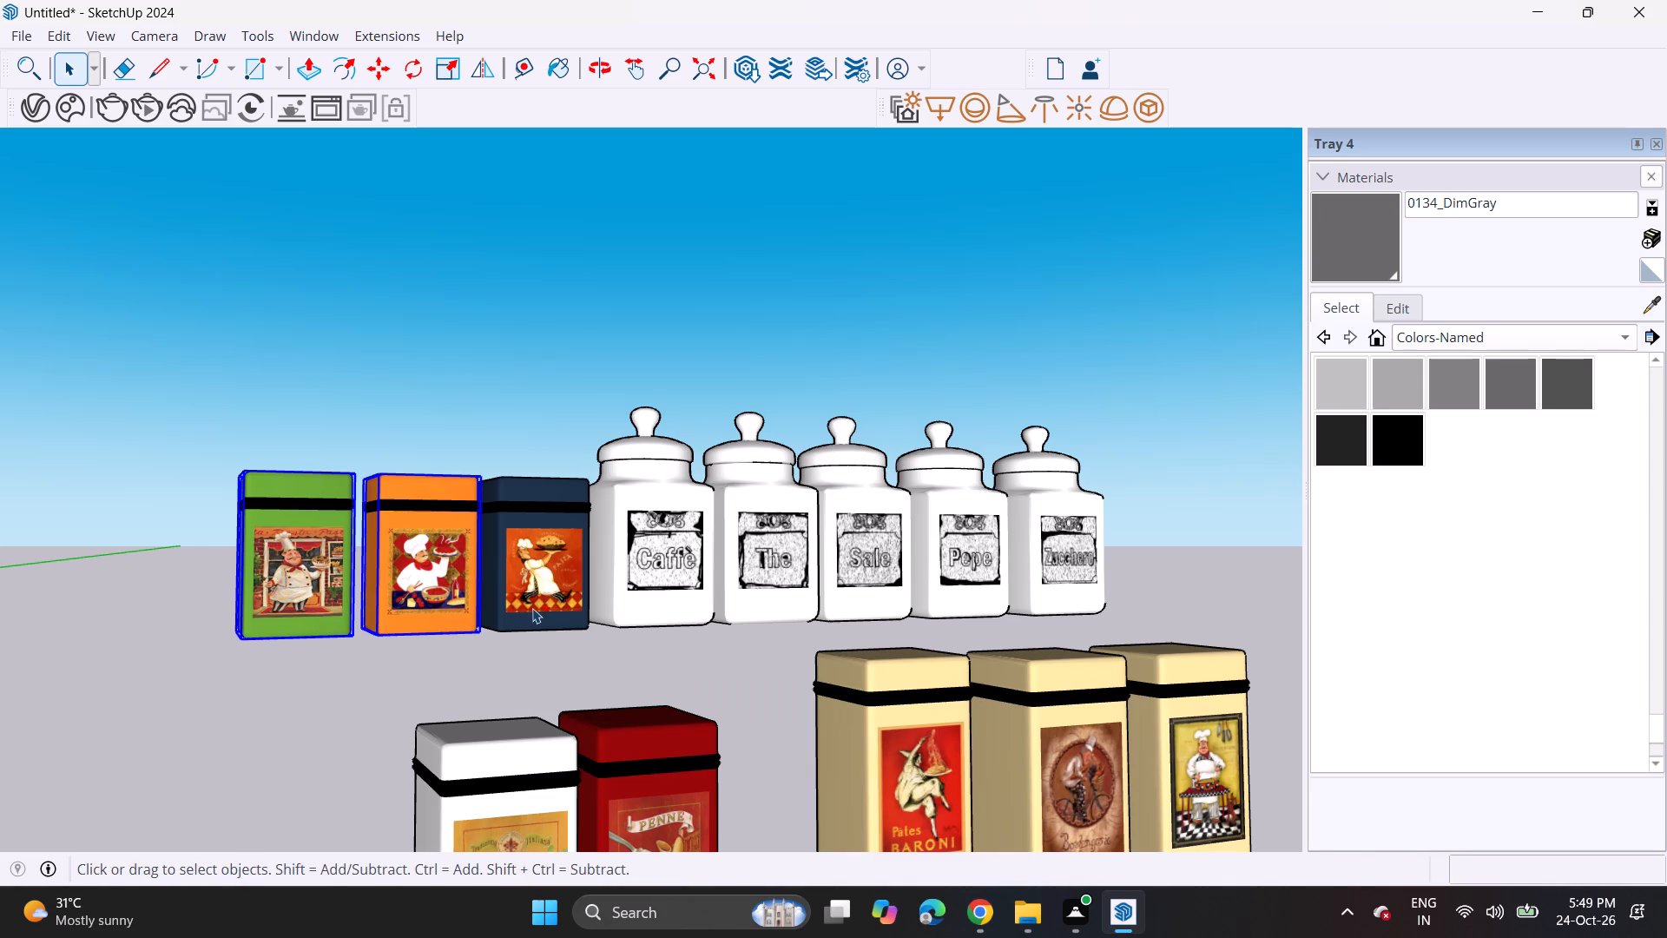
left_click(532, 608, "ctrl")
scroll(523, 607, "down", 4)
right_click(530, 583)
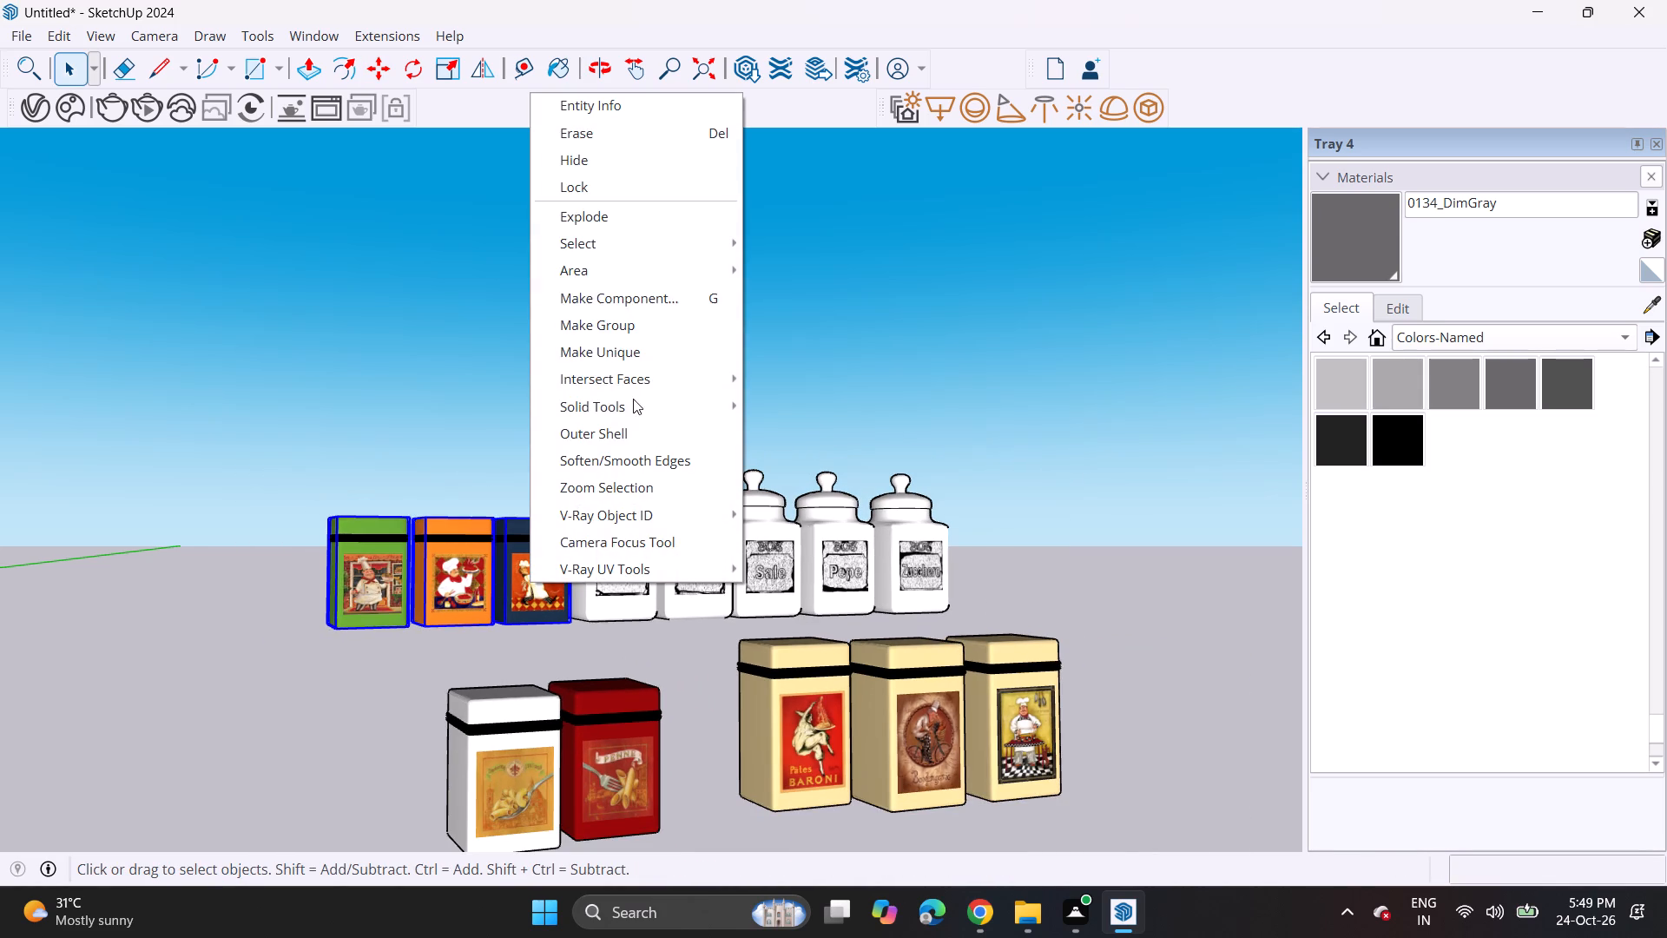
left_click(635, 320)
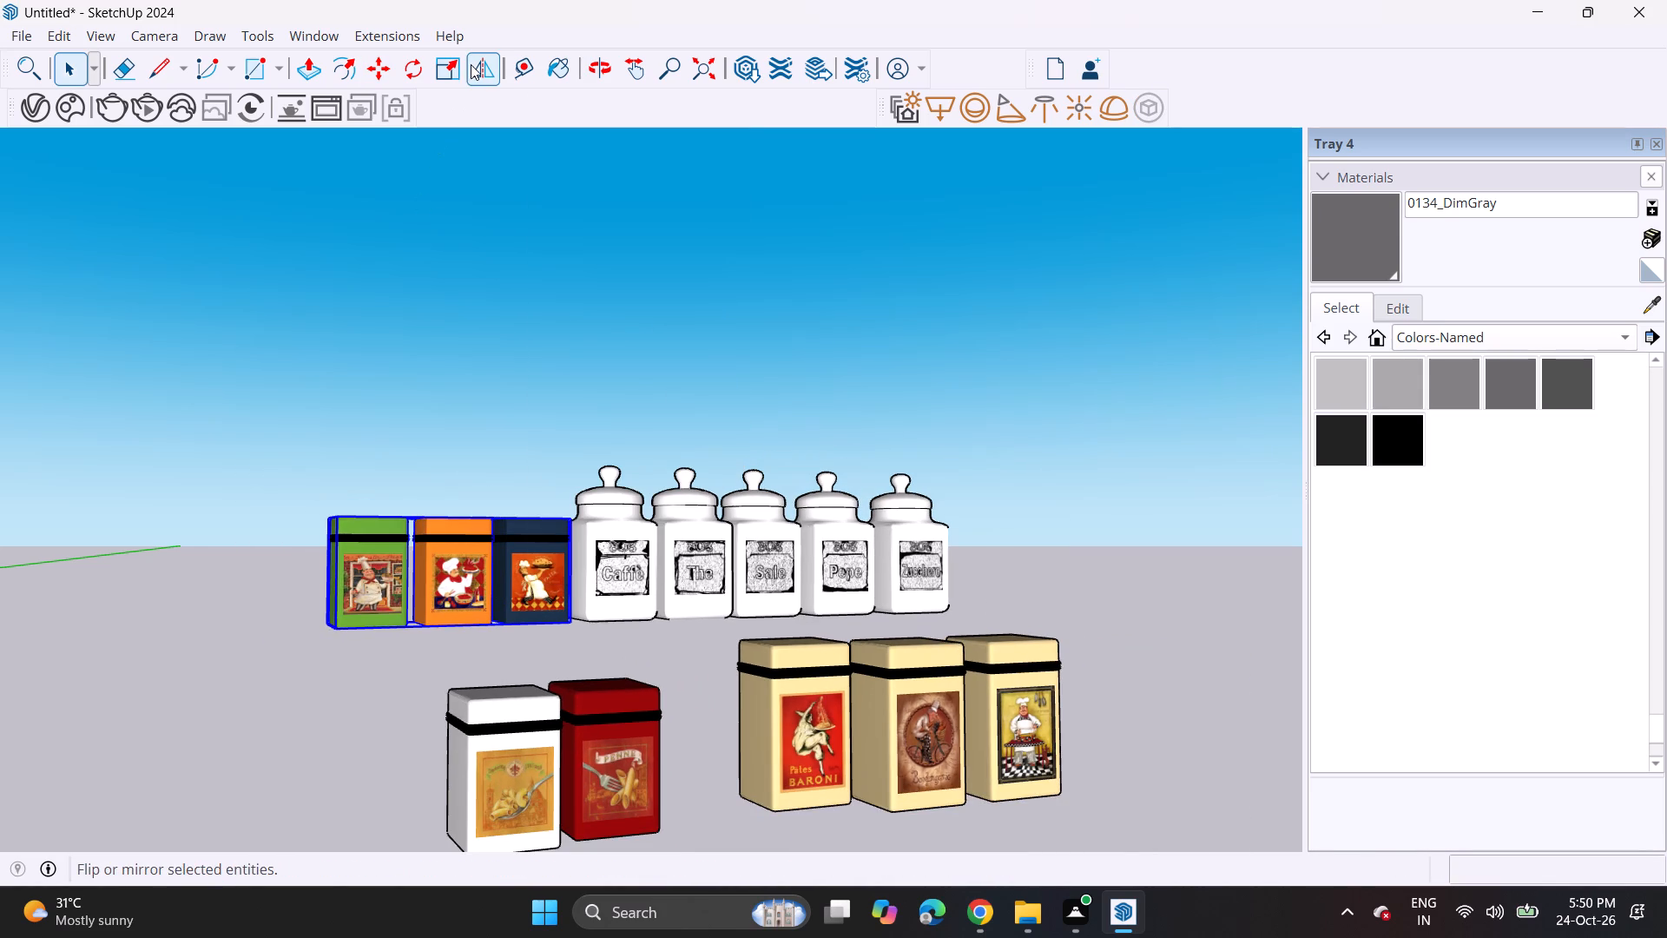
Scale the group of three chef-label containers down uniformly to less than half its size.
left_click(450, 56)
left_click(576, 525)
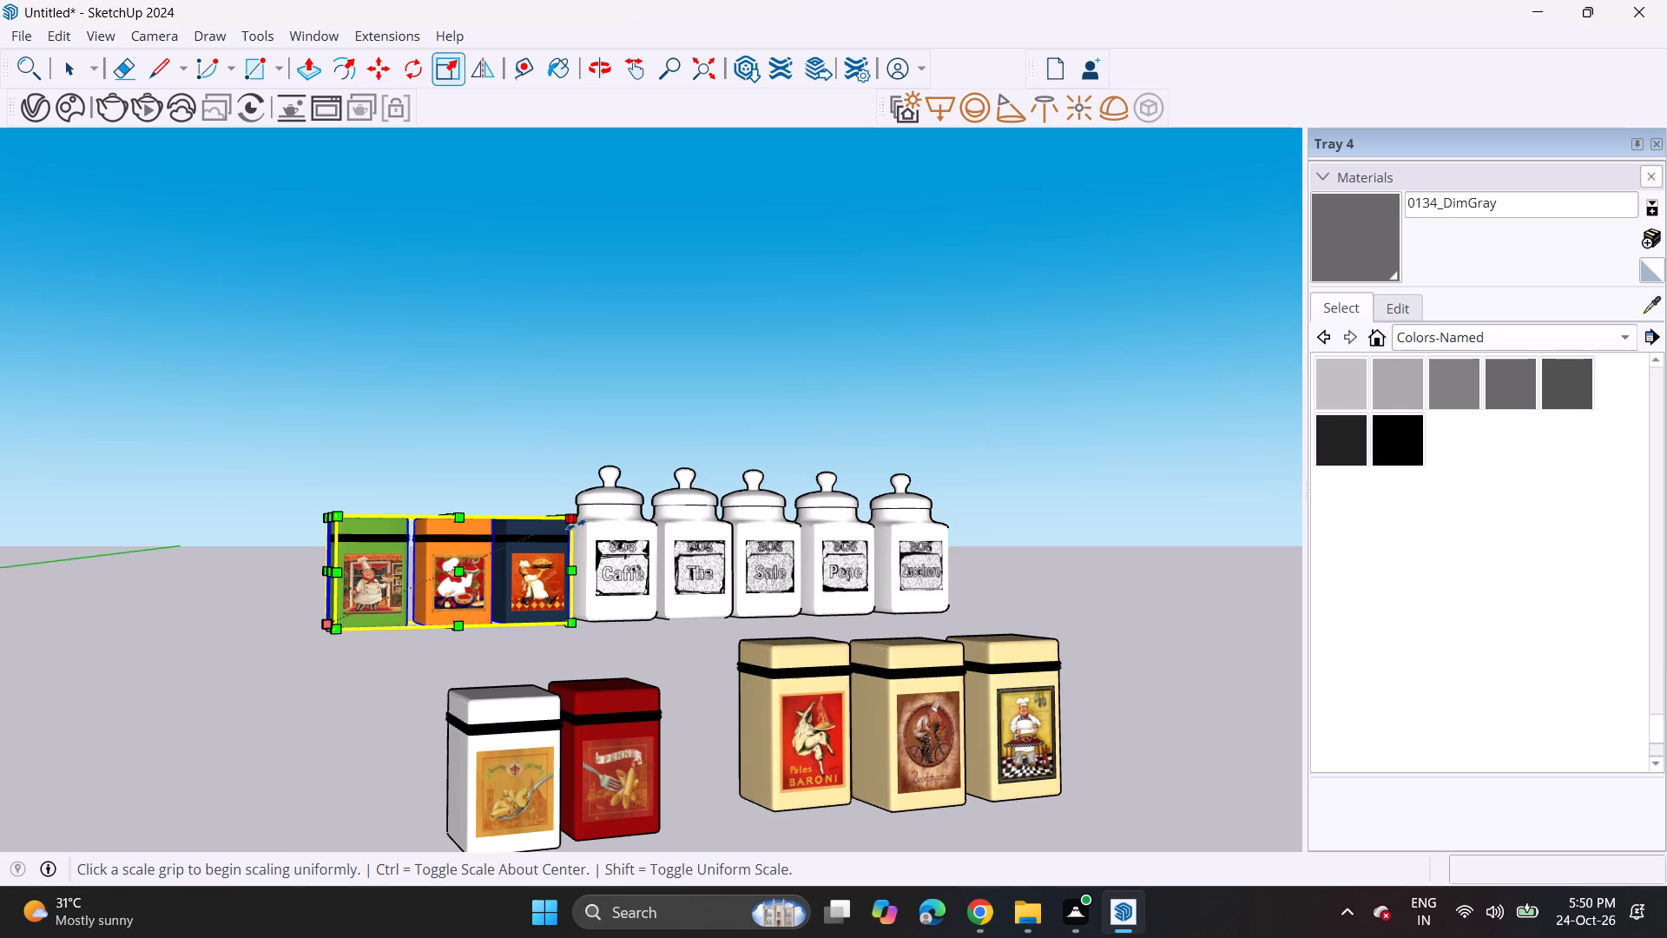
left_click(426, 601)
Move the group of three containers into the corner shelf unit and set its base on the bottom tier's floor.
key("m")
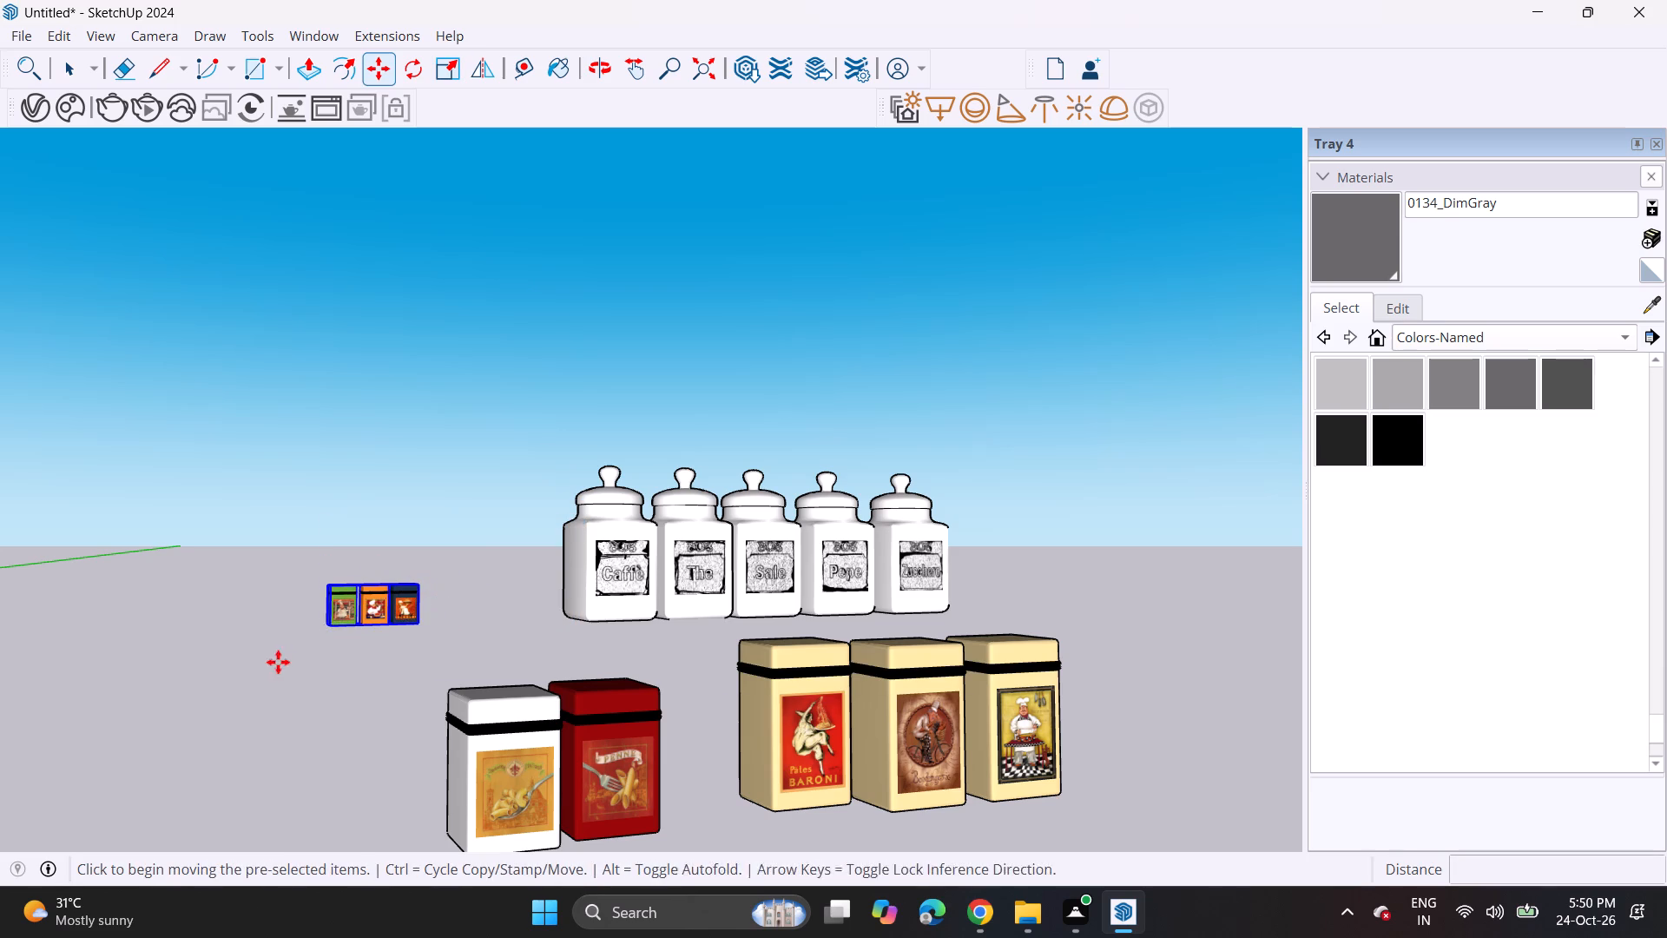
left_click(333, 633)
middle_click_drag(134, 647, 867, 490, "shift")
scroll(869, 490, "up", 1, "shift")
scroll(865, 490, "down", 3)
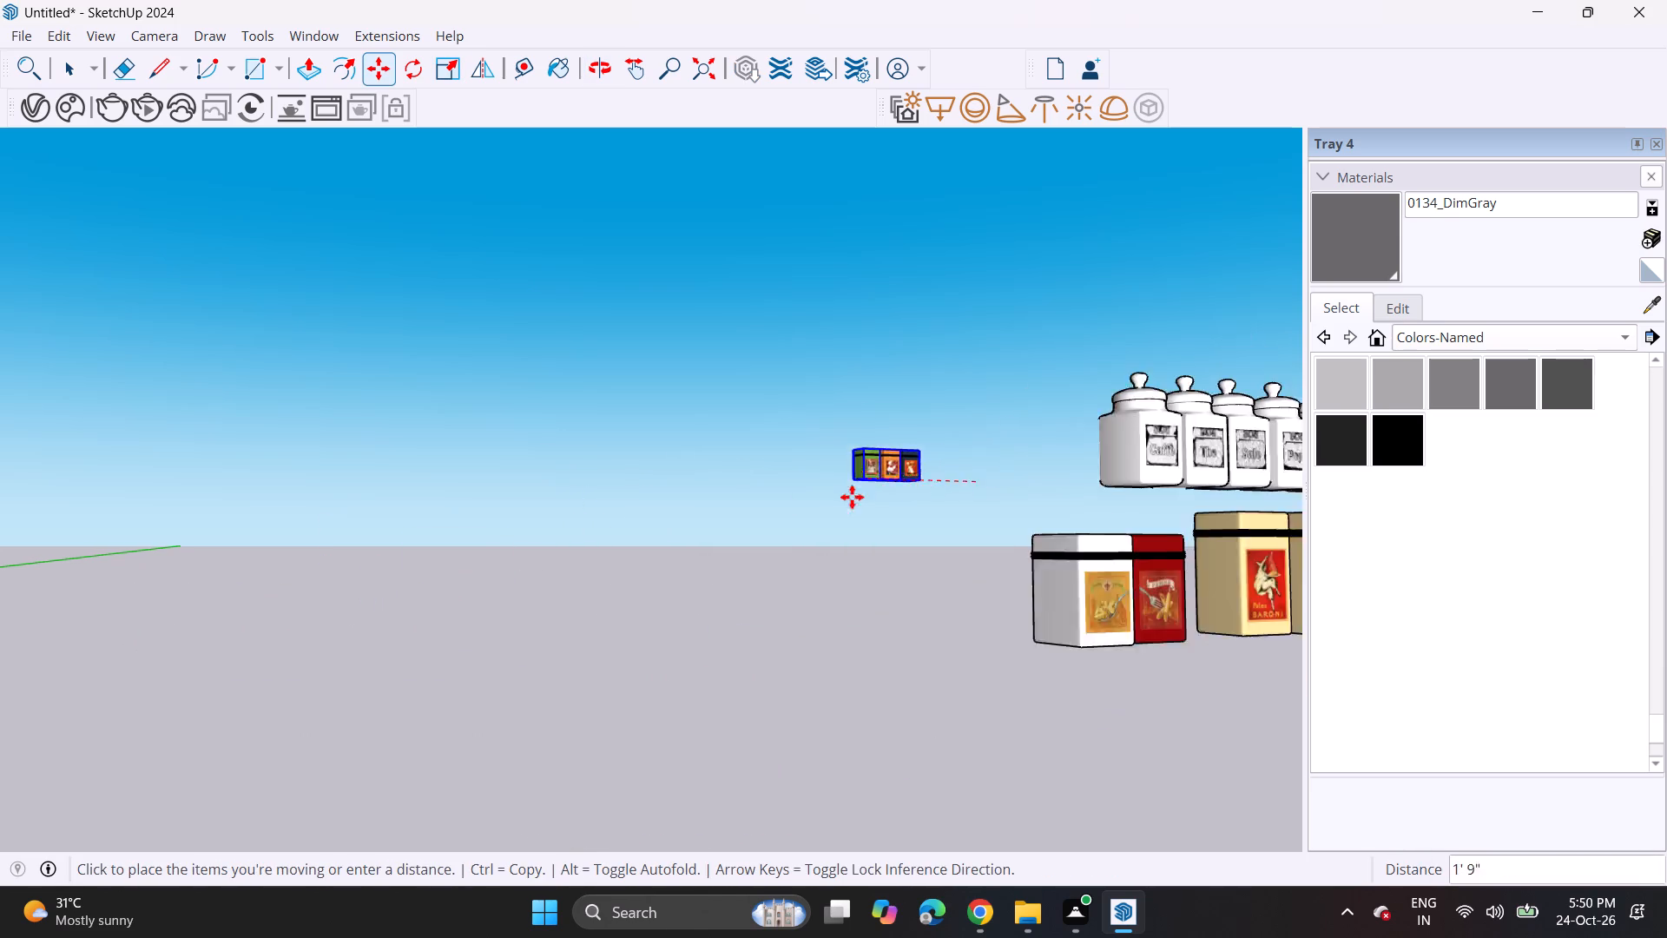
scroll(852, 497, "down", 19)
middle_click_drag(548, 533, 1156, 626)
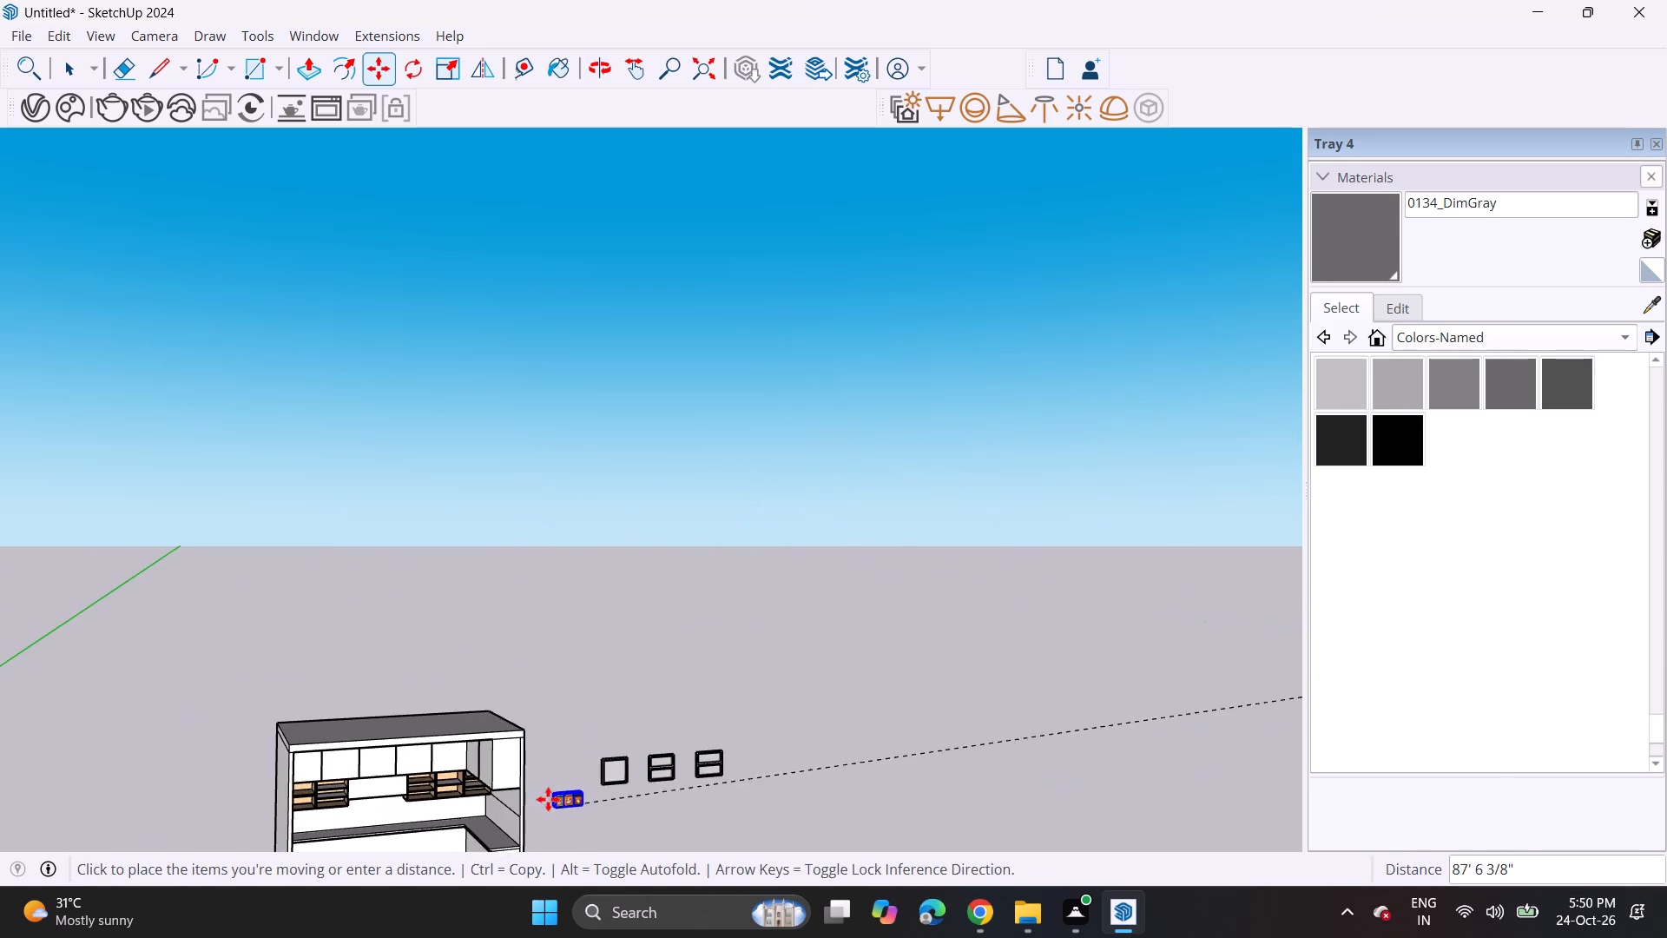
middle_click_drag(556, 759, 666, 560, "shift")
scroll(570, 697, "up", 1, "shift")
scroll(569, 697, "up", 5)
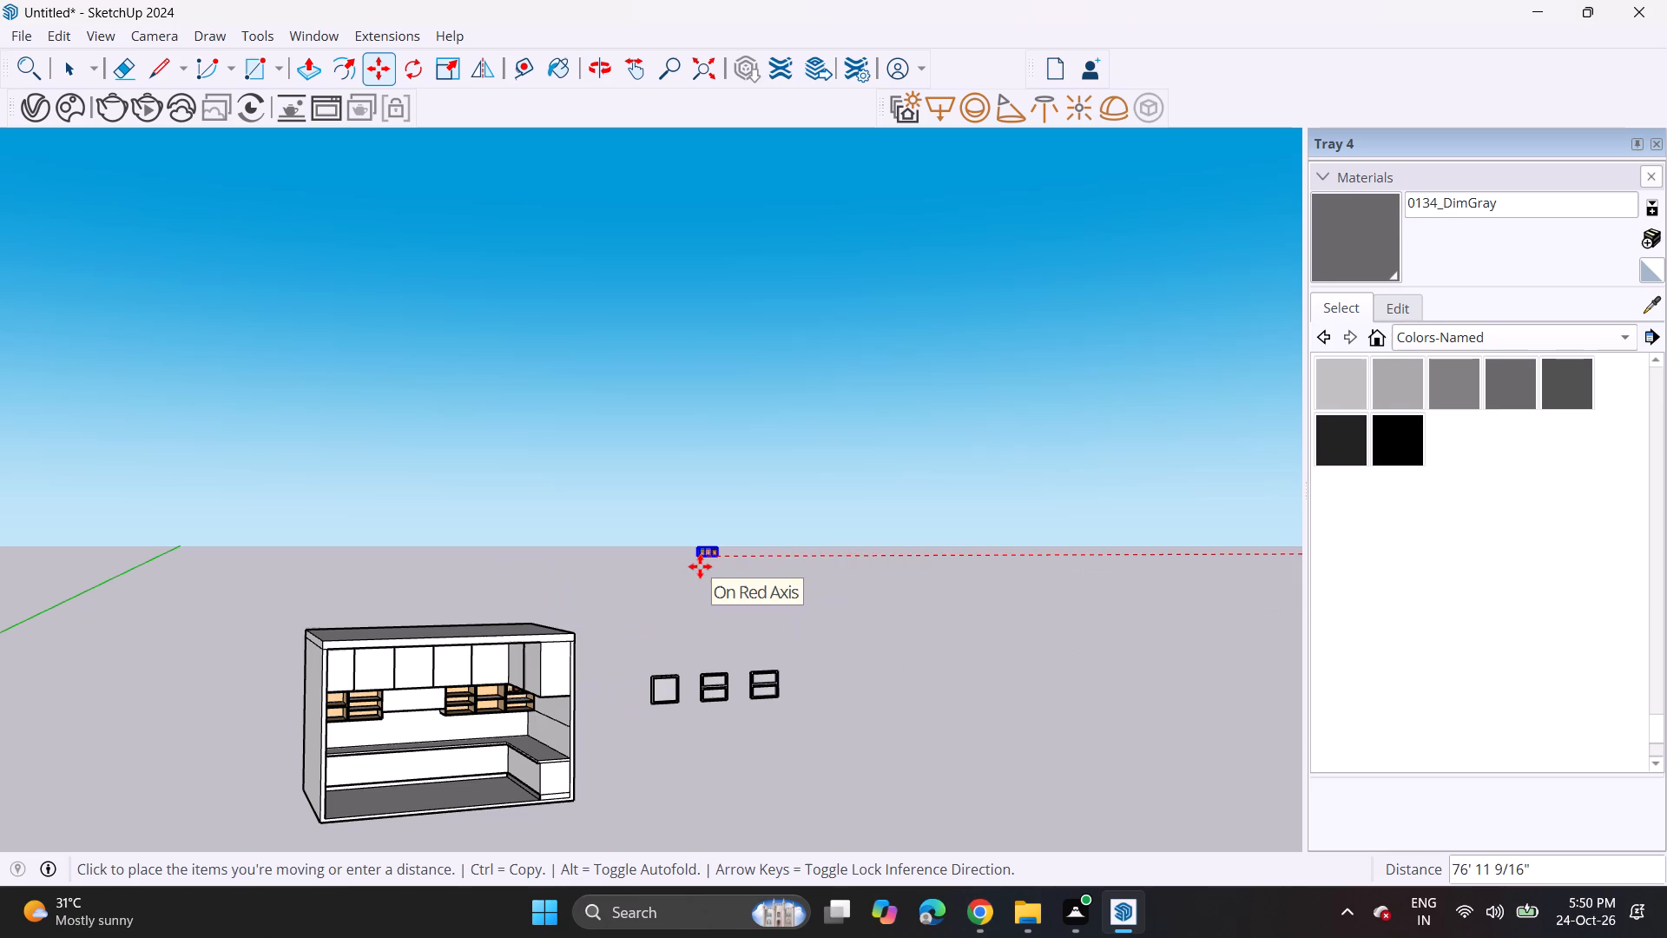
middle_click_drag(542, 717, 623, 574, "shift")
scroll(553, 697, "up", 1, "shift")
scroll(619, 571, "up", 6)
scroll(548, 577, "up", 6)
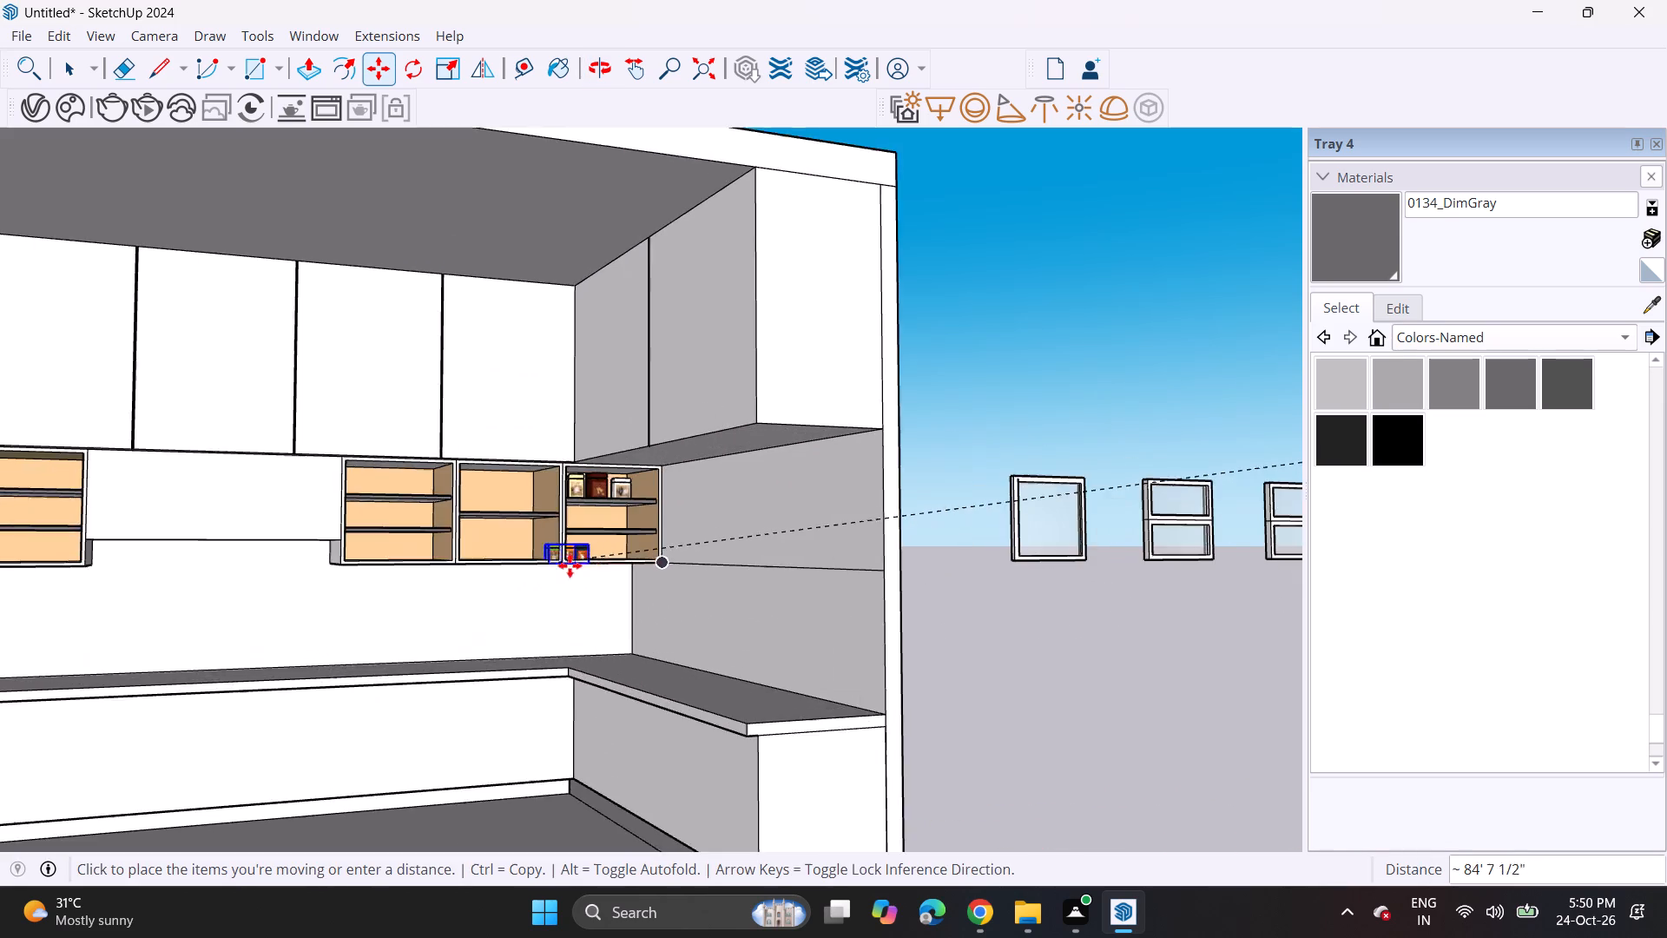
scroll(587, 562, "up", 6)
scroll(587, 562, "down", 1)
scroll(587, 562, "up", 4)
middle_click_drag(587, 562, 553, 610)
scroll(574, 569, "up", 5)
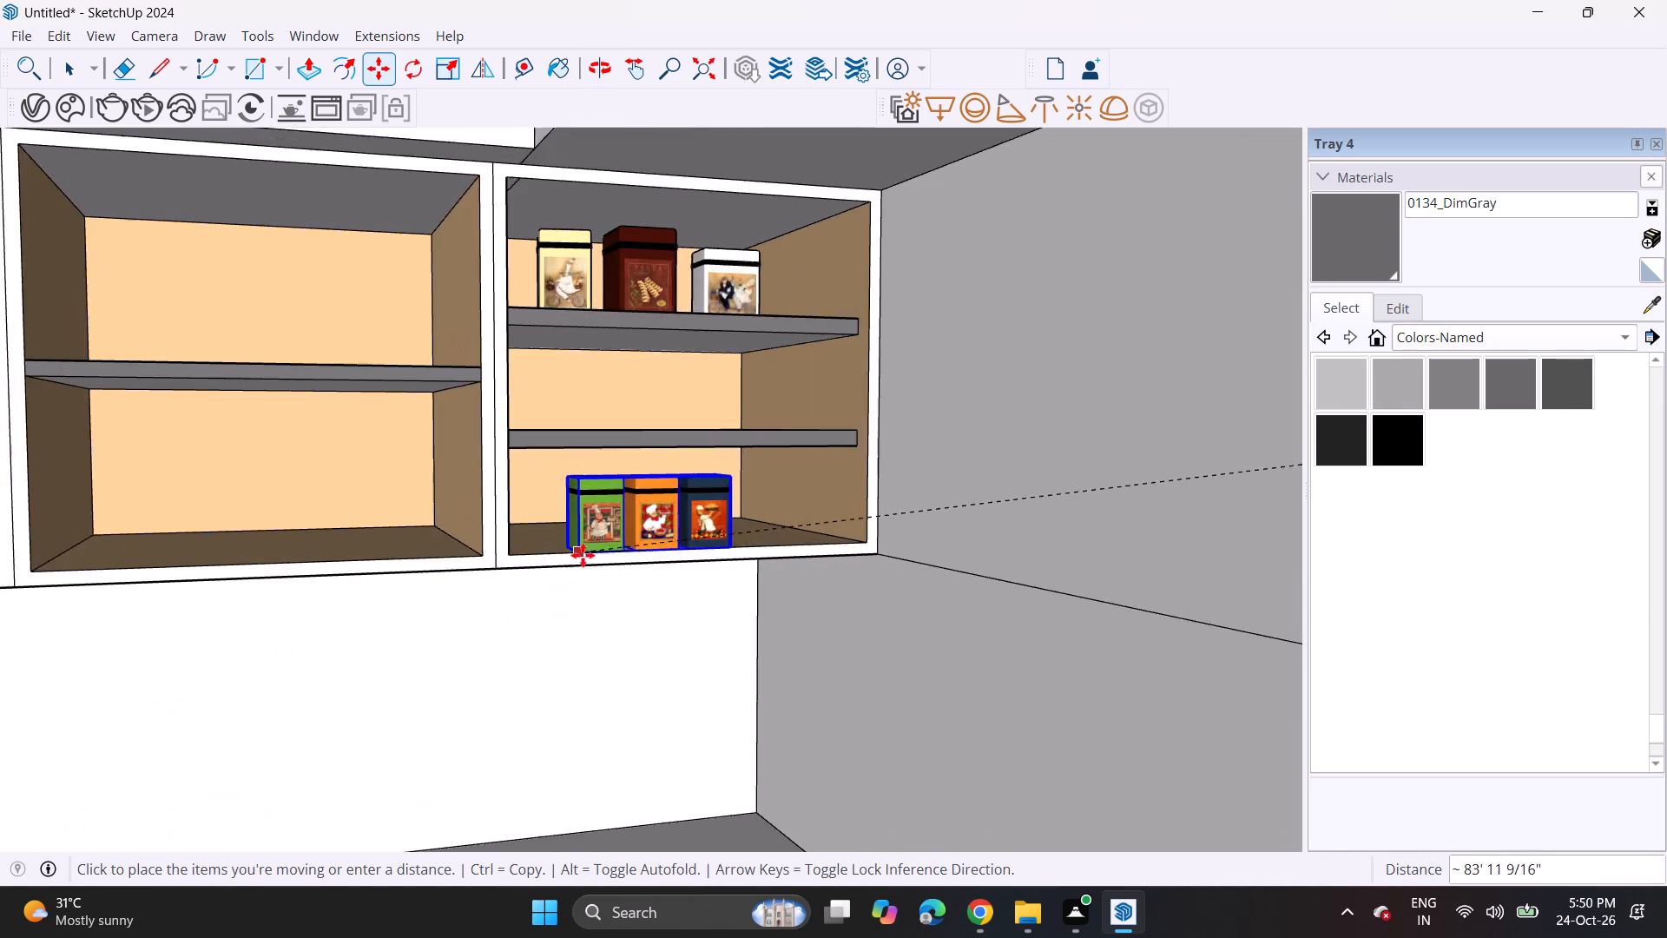
scroll(583, 555, "up", 7)
middle_click_drag(582, 552, 629, 615)
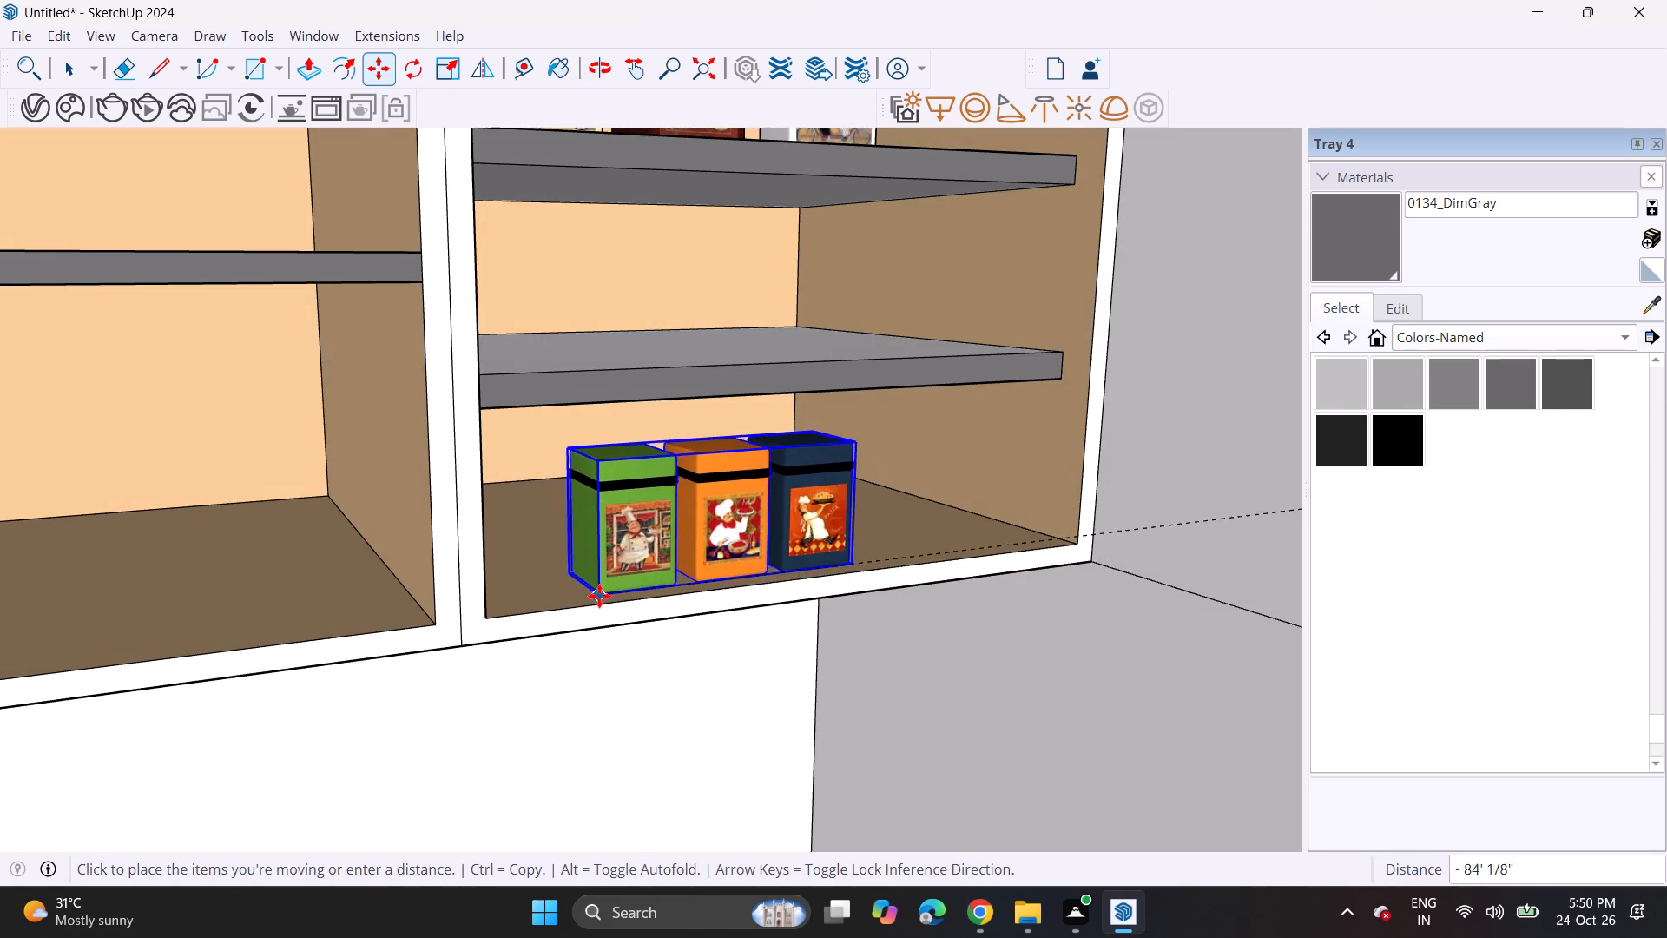
left_click(583, 572)
Scale the group of three containers up uniformly by about 1.30 to fill the bottom tier's height, and clear the selection.
middle_click_drag(1017, 427, 860, 384)
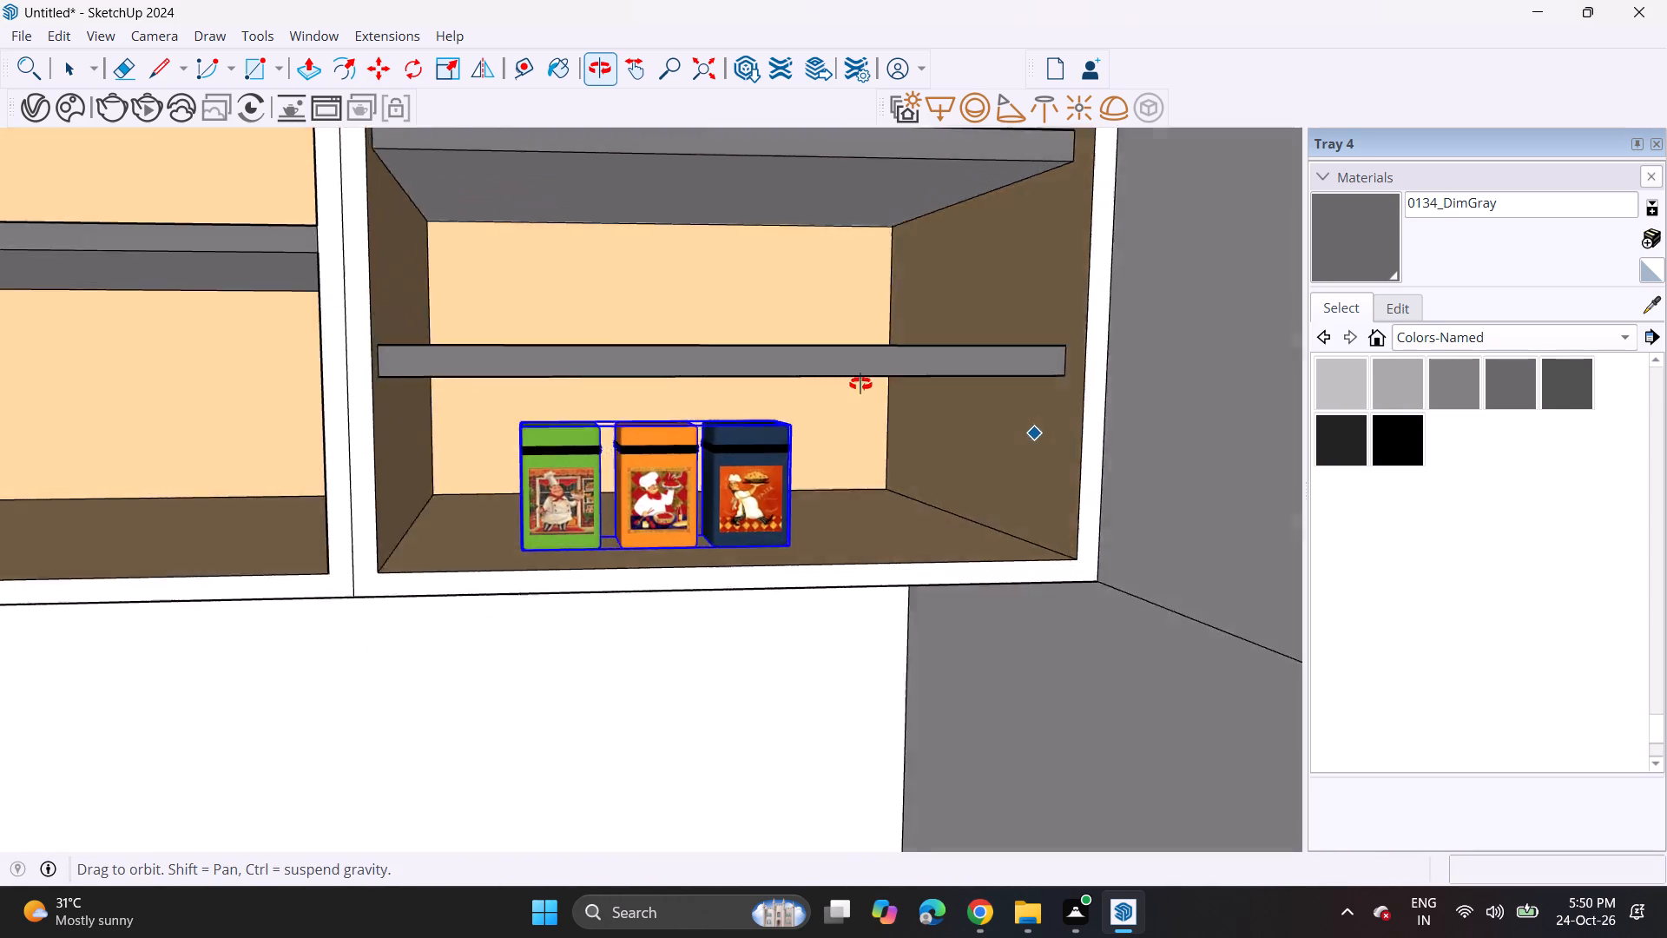
middle_click_drag(860, 384, 813, 406)
scroll(759, 251, "up", 1)
left_click(458, 80)
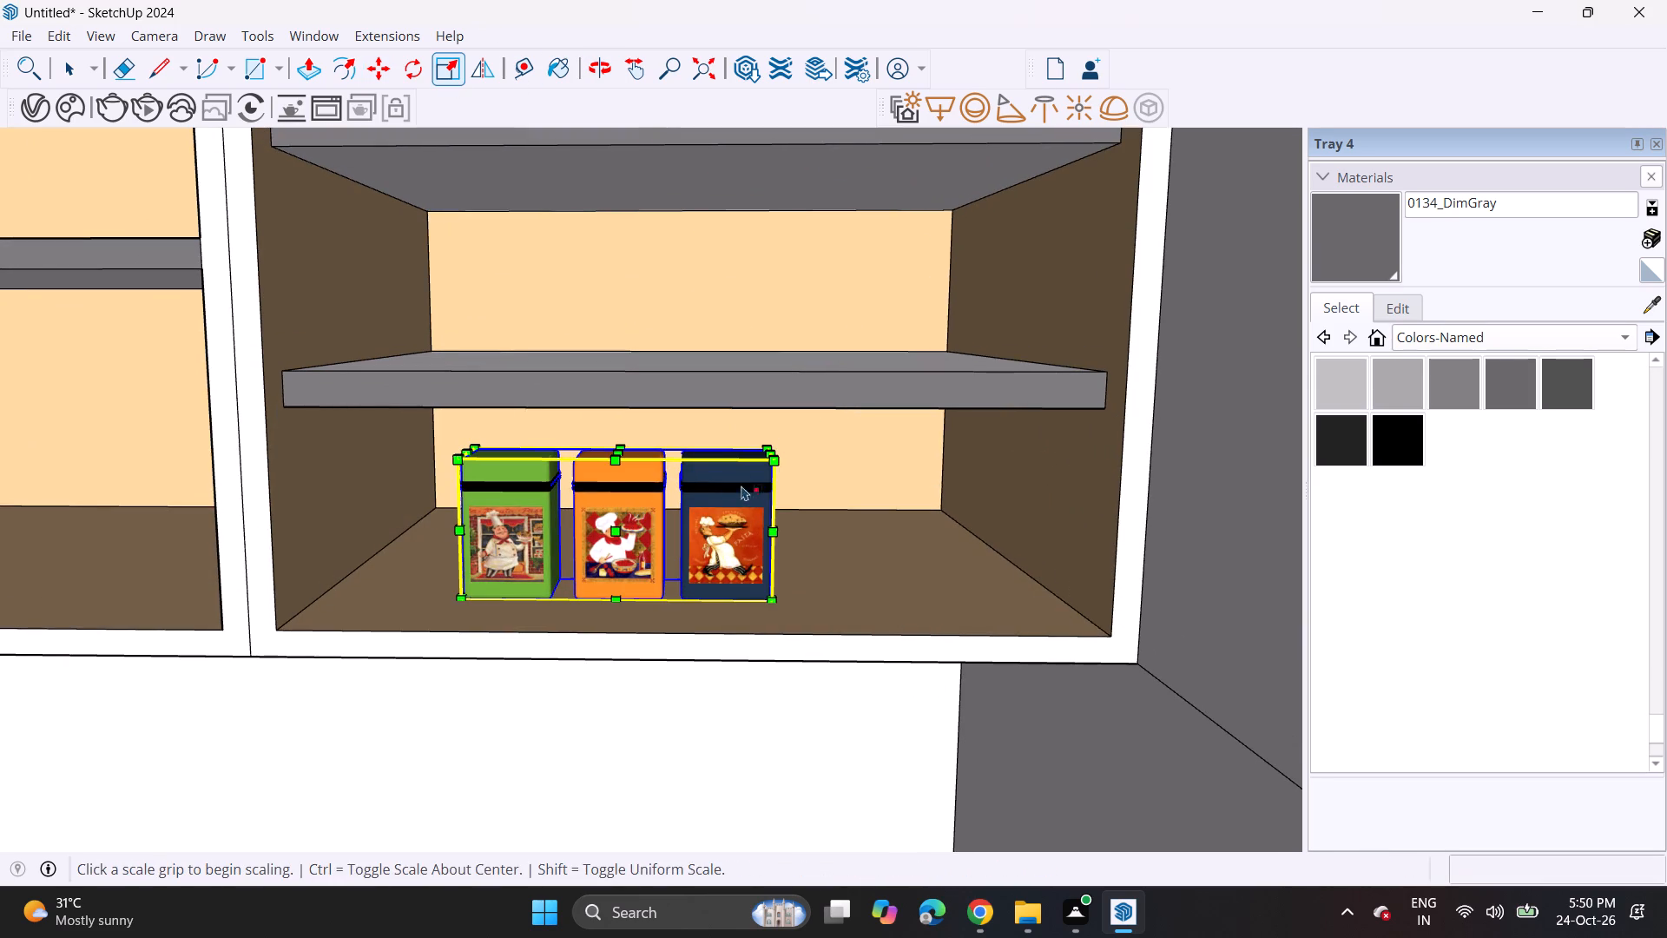
left_click(774, 463)
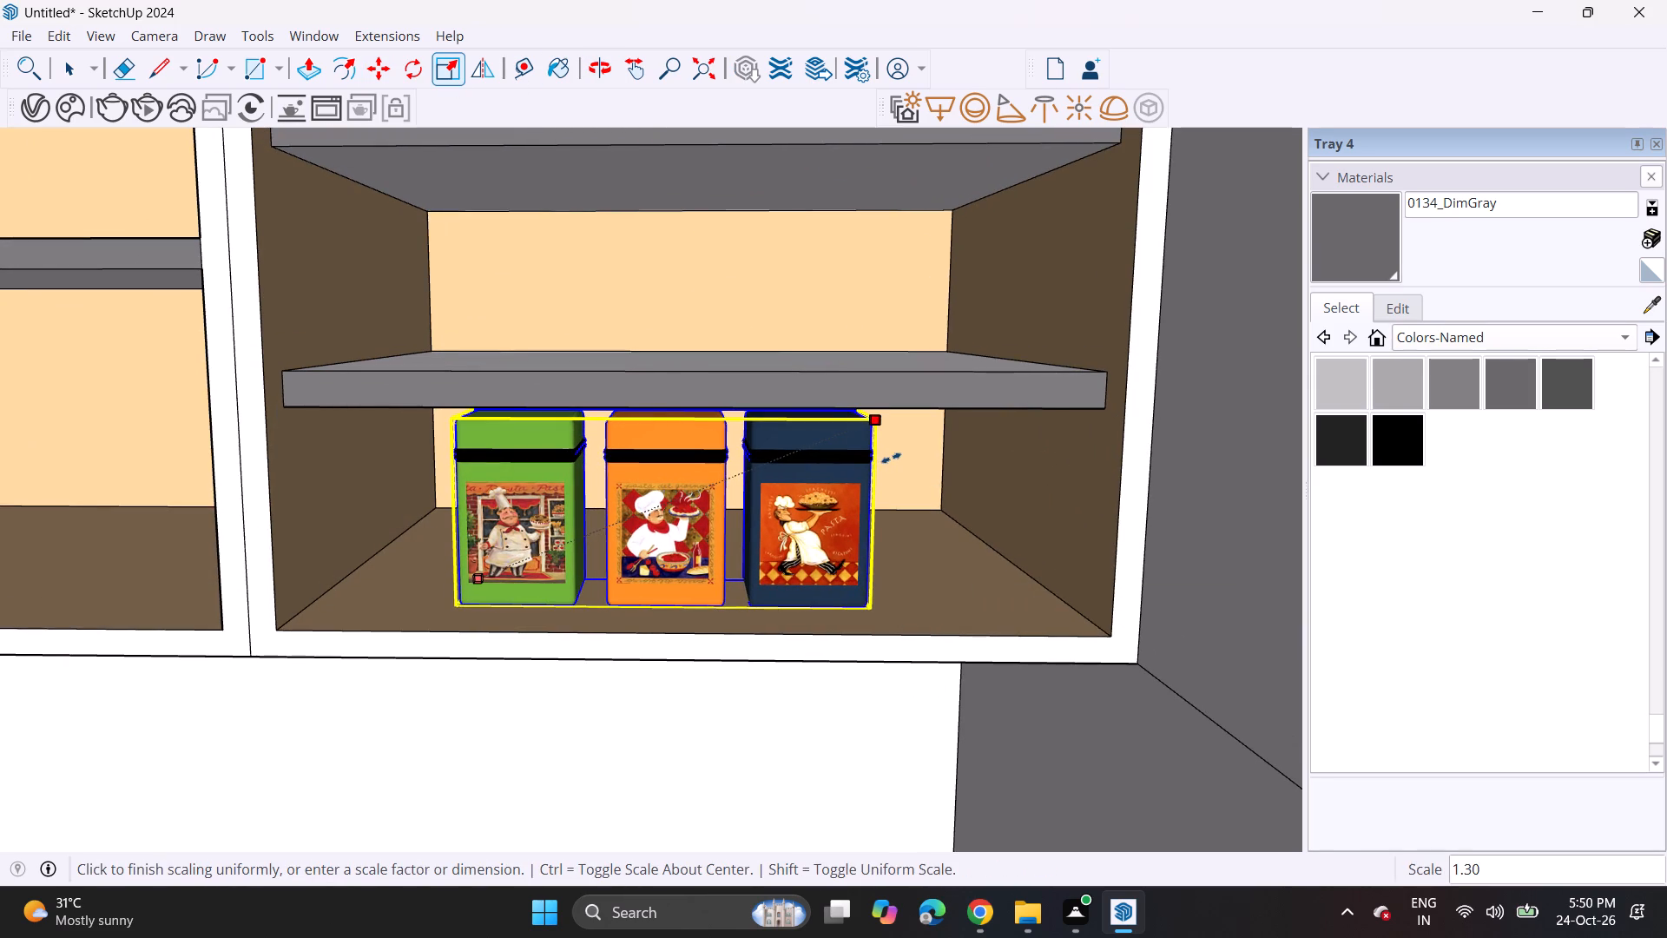
left_click(891, 458)
middle_click_drag(721, 529, 945, 446)
scroll(945, 446, "down", 7)
middle_click_drag(937, 457, 937, 505)
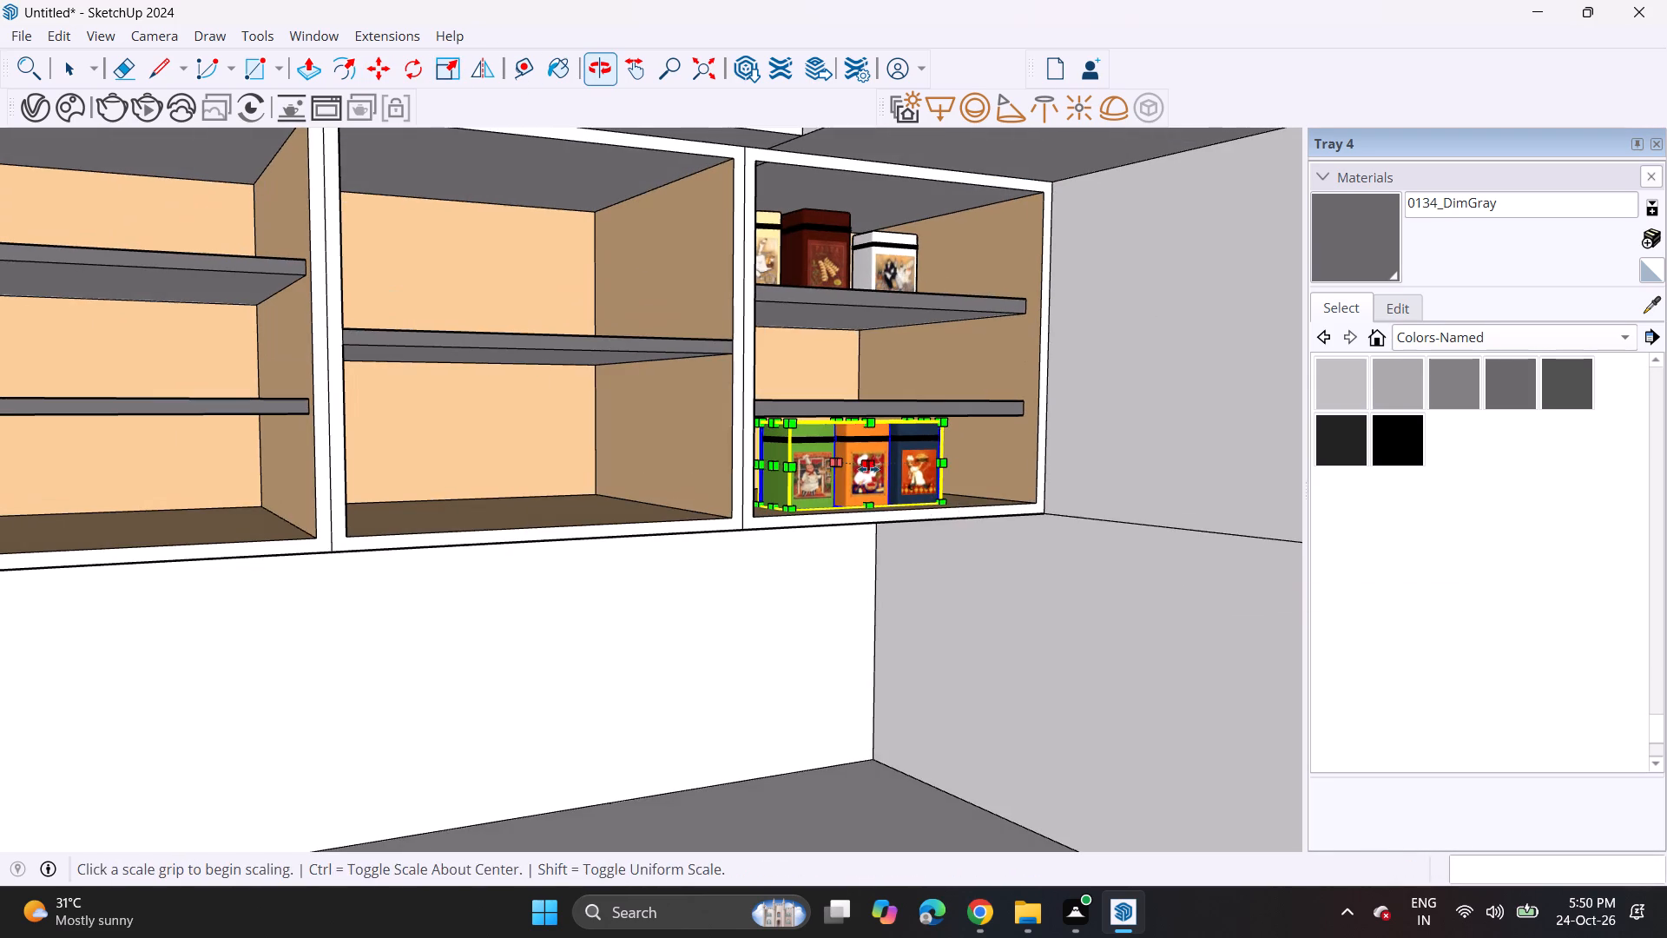
middle_click_drag(863, 472, 825, 538)
scroll(893, 243, "down", 5)
middle_click_drag(954, 396, 909, 363)
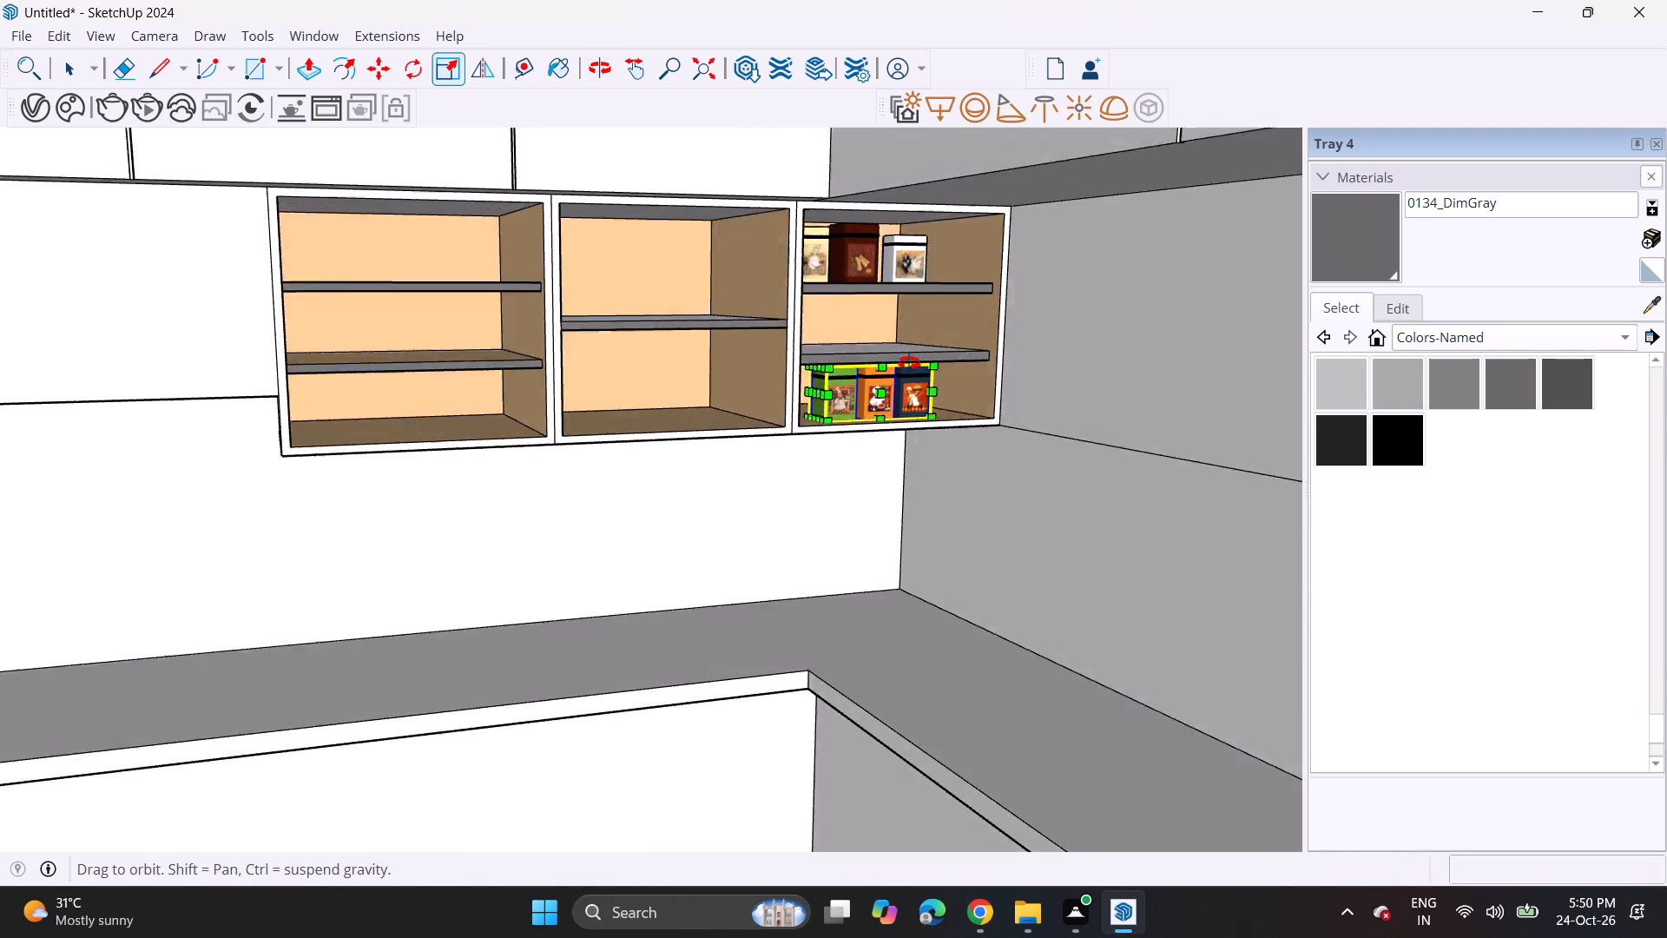
middle_click_drag(909, 363, 794, 339)
scroll(794, 339, "up", 1)
scroll(784, 339, "down", 8)
scroll(786, 339, "up", 1)
scroll(786, 339, "down", 2)
key("space")
left_click(1186, 407)
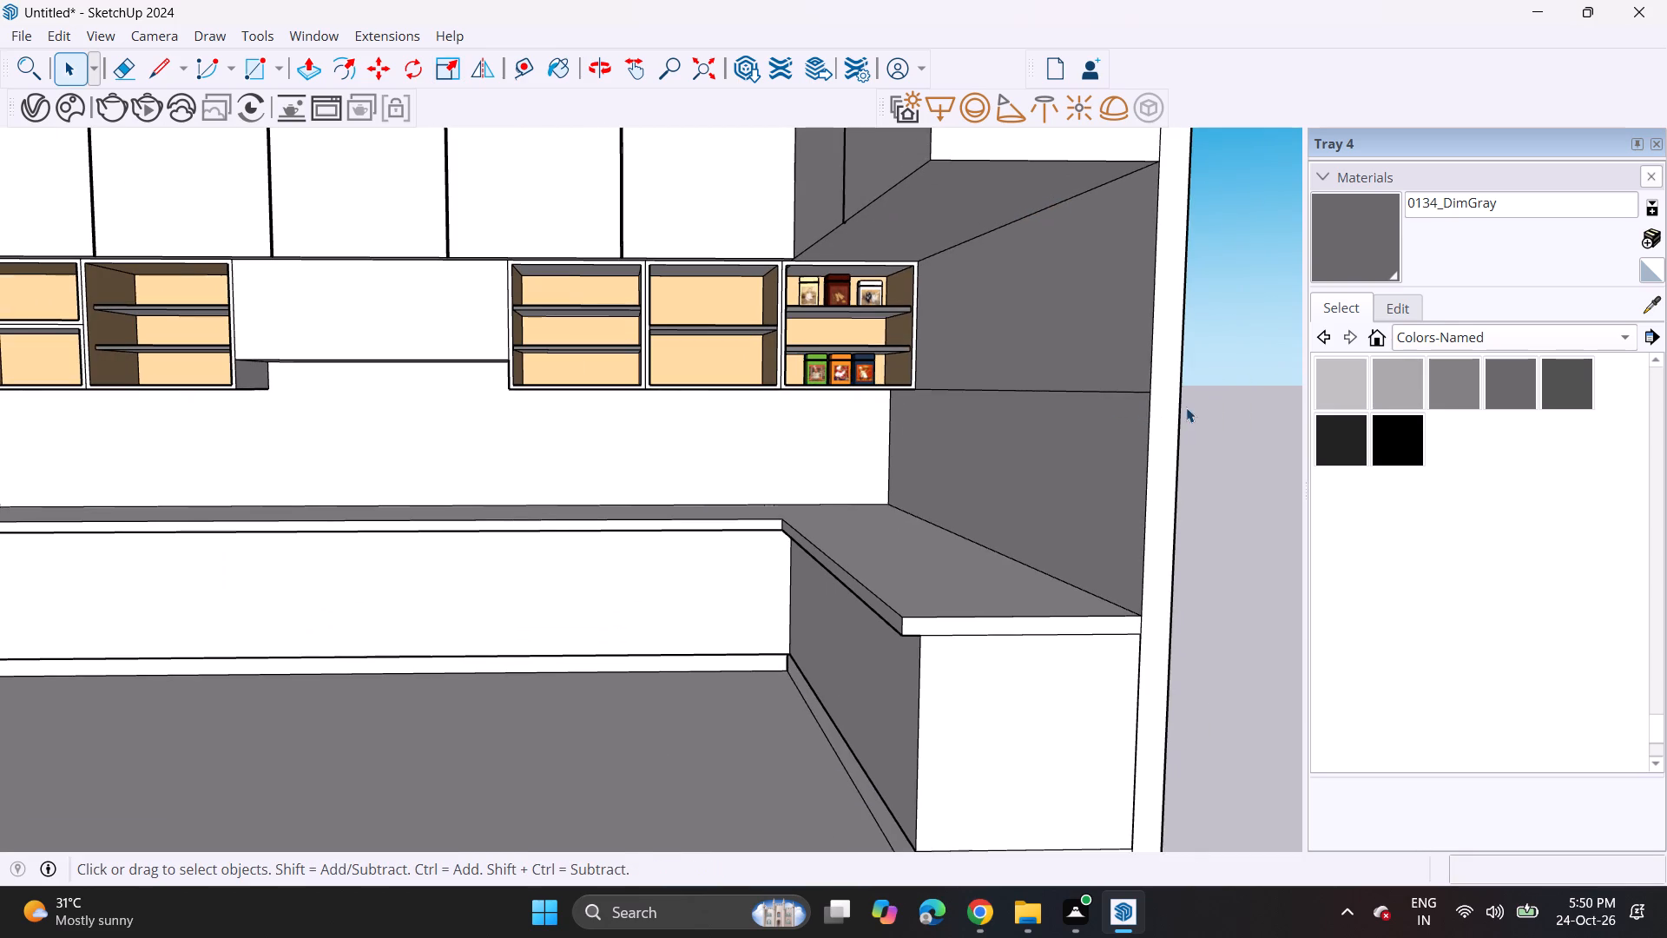
Explode the group of three containers on the bottom tier into separate containers.
scroll(798, 356, "up", 8)
scroll(852, 383, "down", 1)
scroll(852, 383, "up", 2)
scroll(852, 383, "down", 1)
scroll(852, 383, "up", 5)
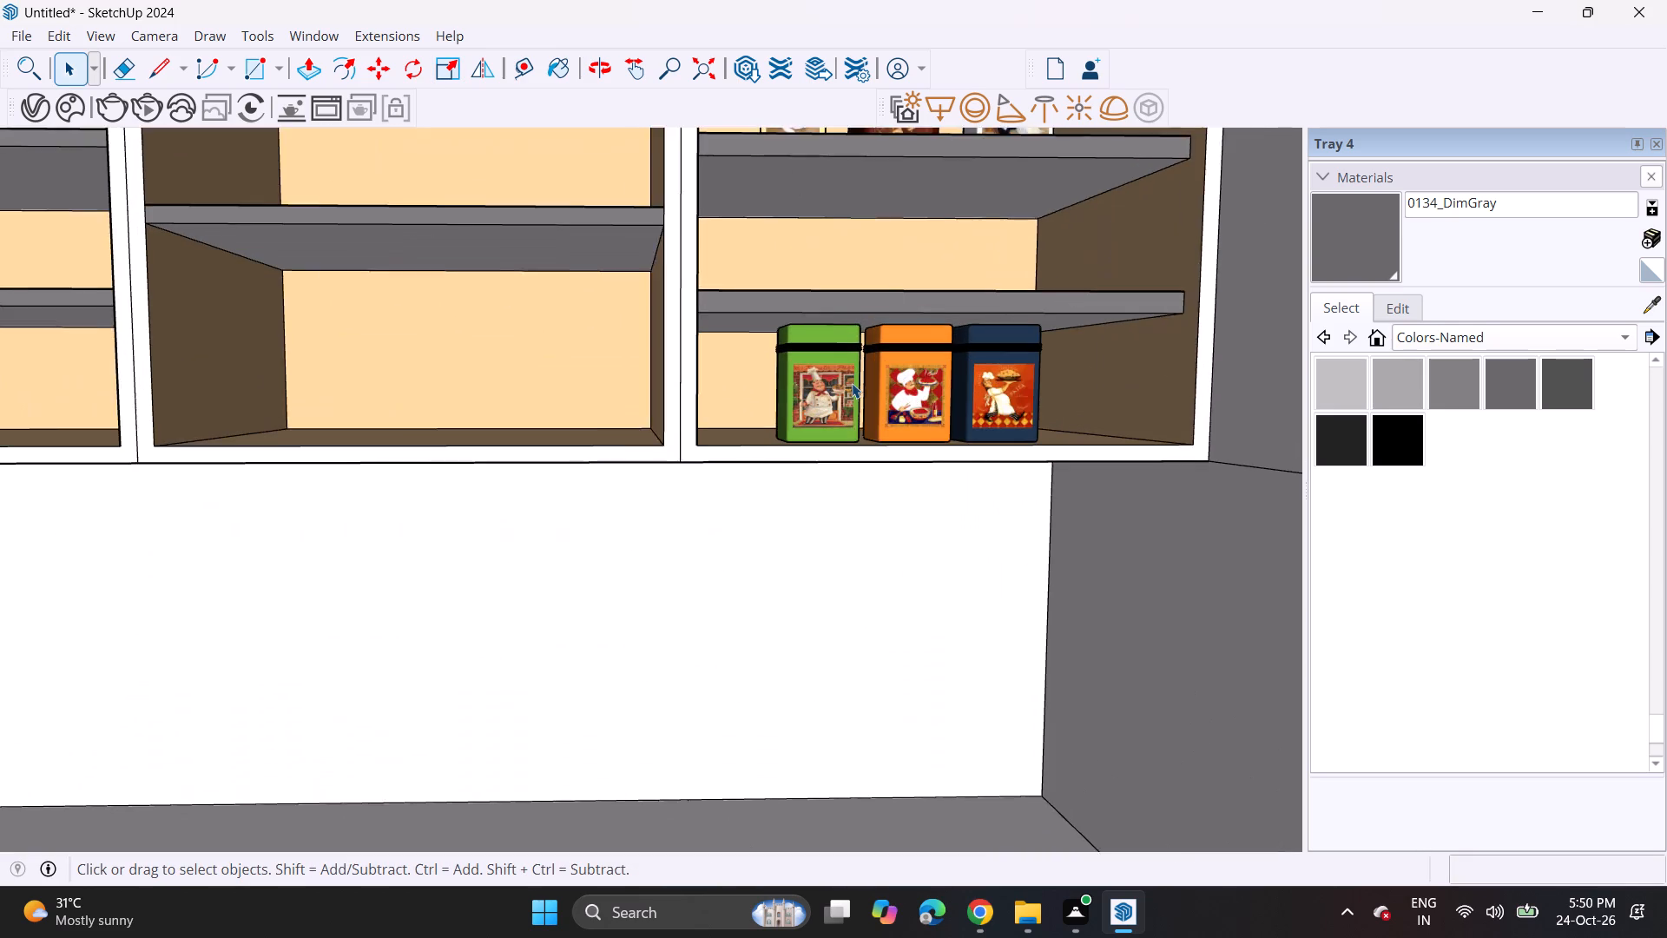
left_click(852, 383)
right_click(852, 383)
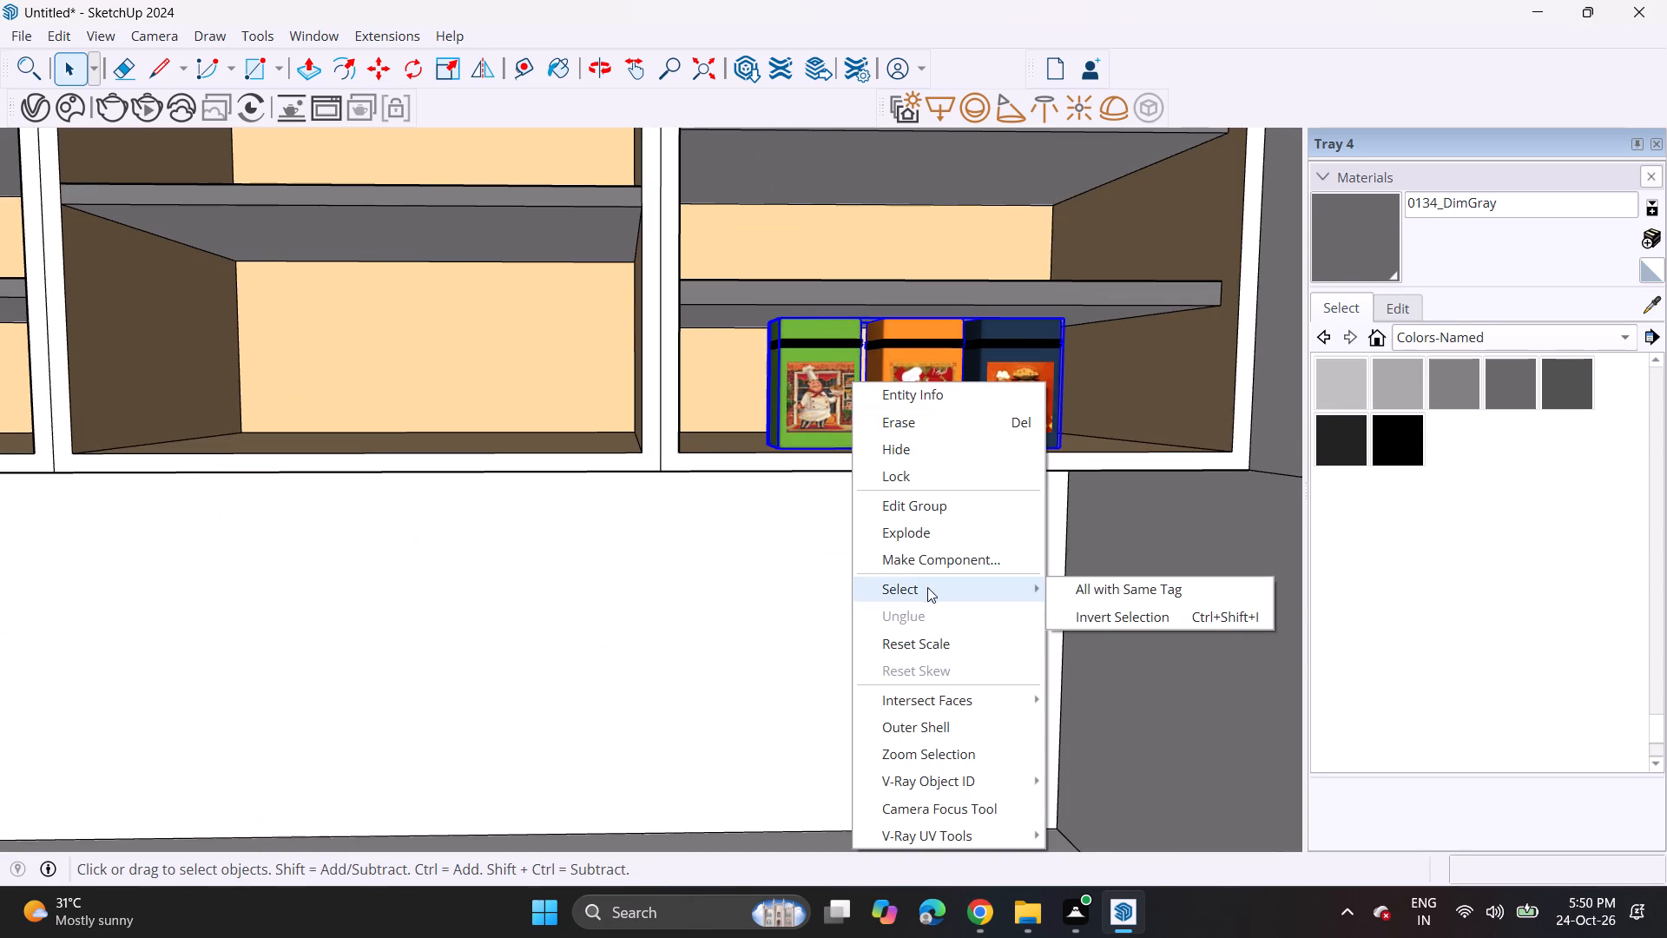
left_click(921, 542)
Shift the green container slightly along the bottom tier, away from the orange container.
left_click(842, 406)
key("m")
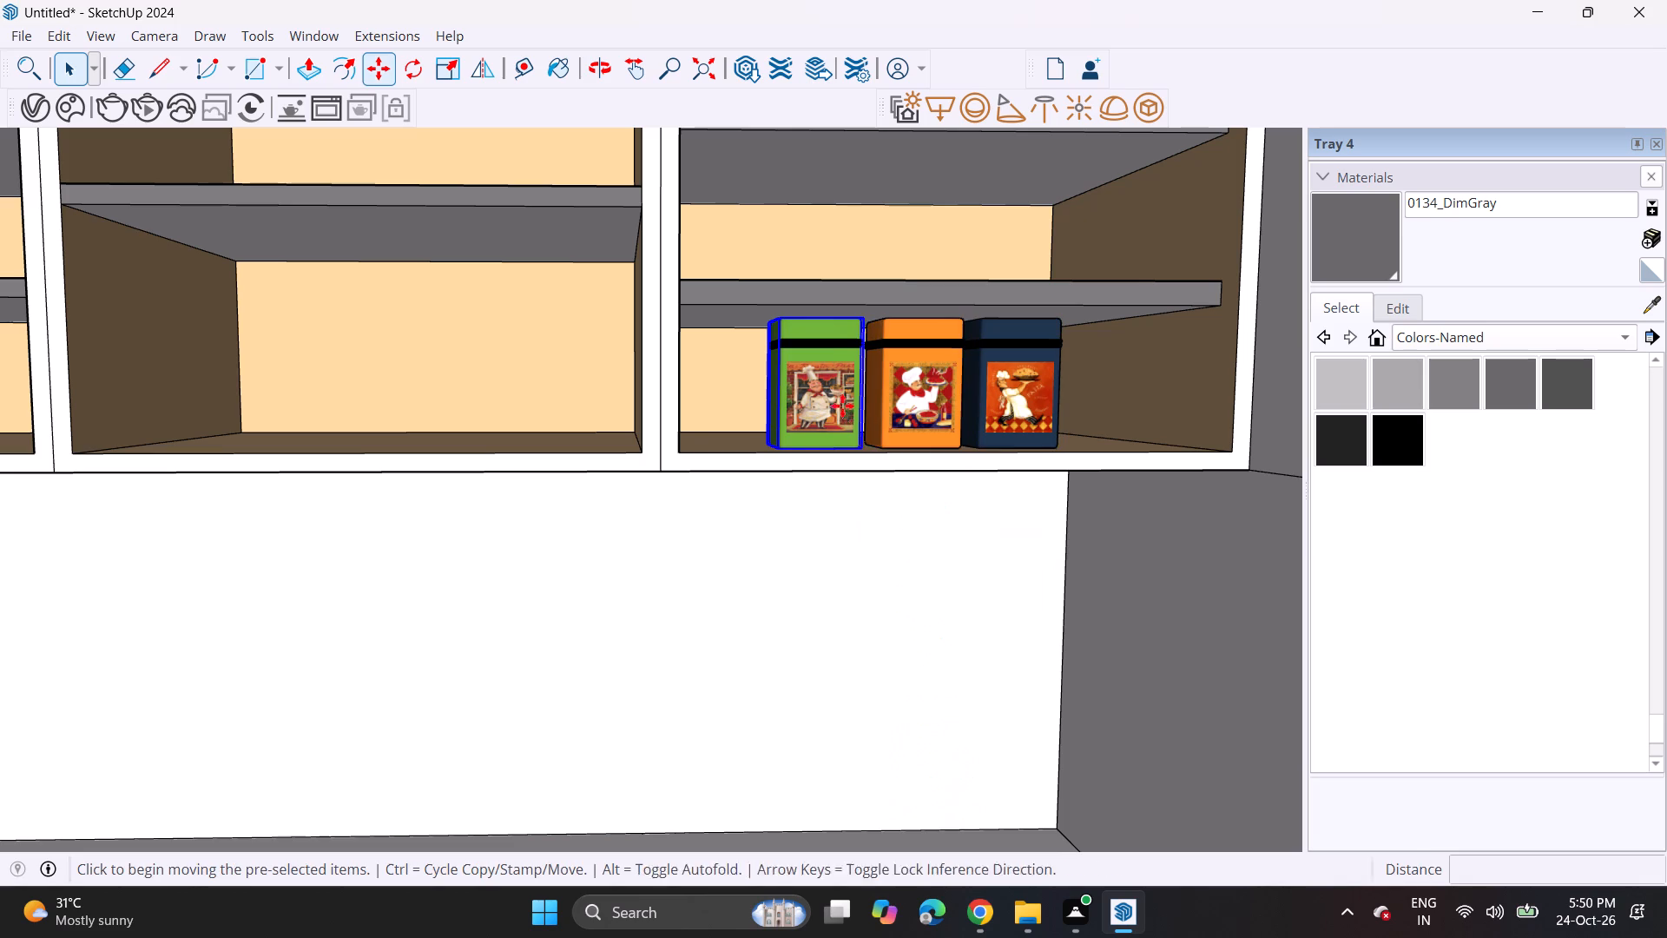
left_click(850, 413)
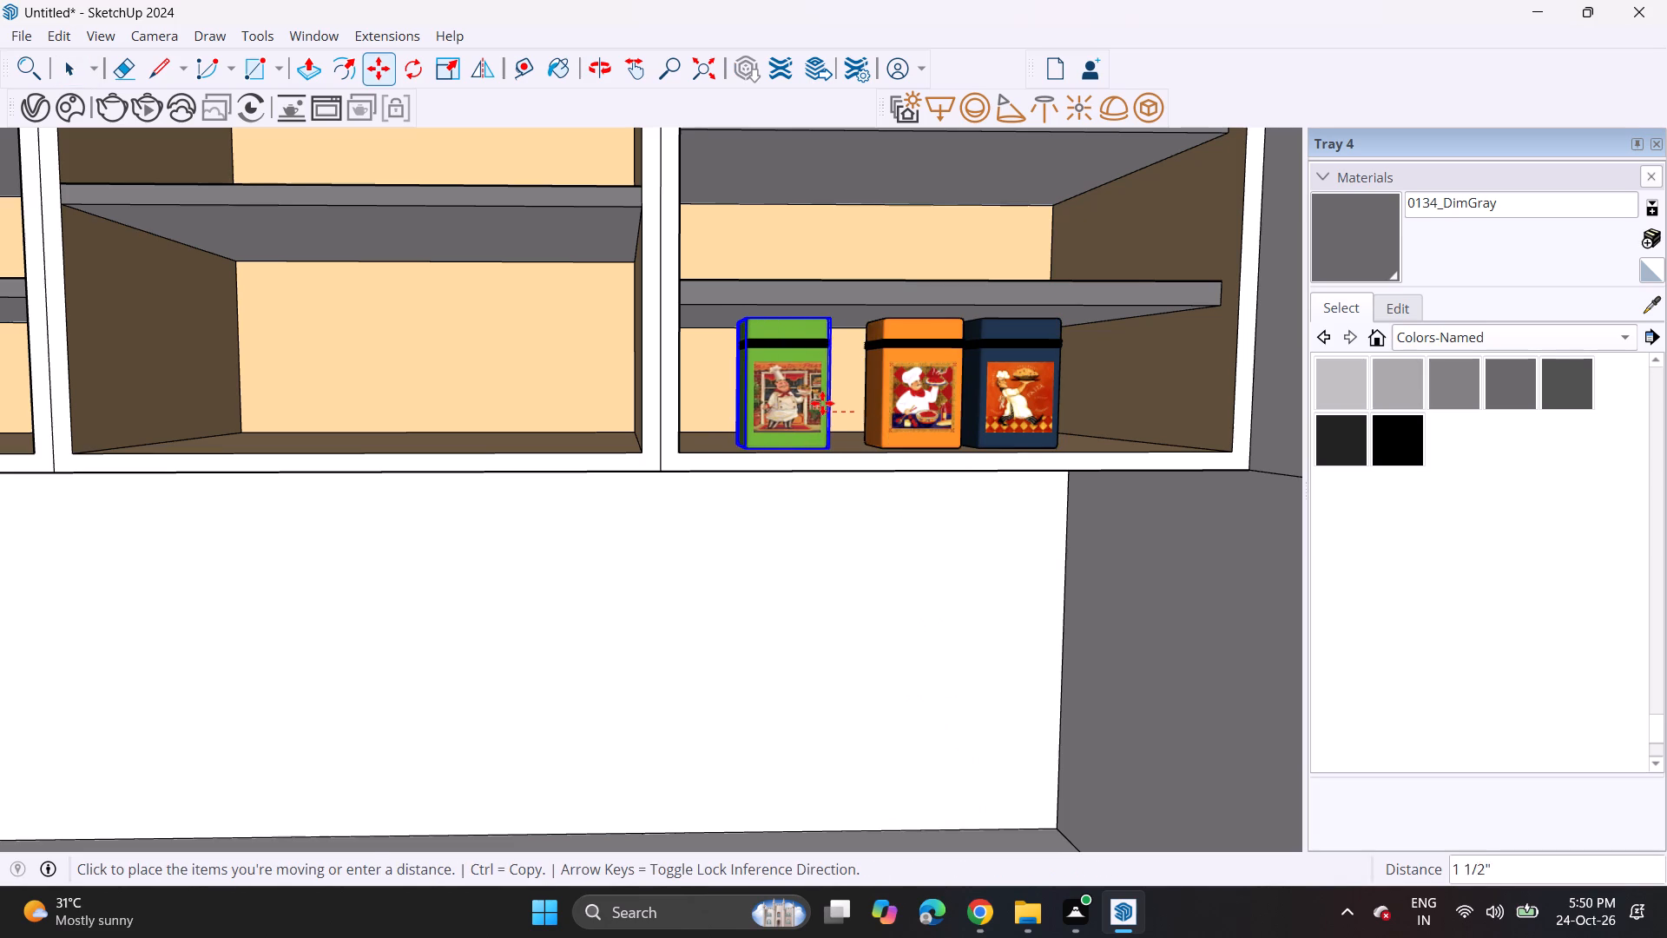
left_click(837, 404)
Shift the navy container about 1 5/8" along the bottom tier, away from the orange container.
key("space")
left_click(1002, 395)
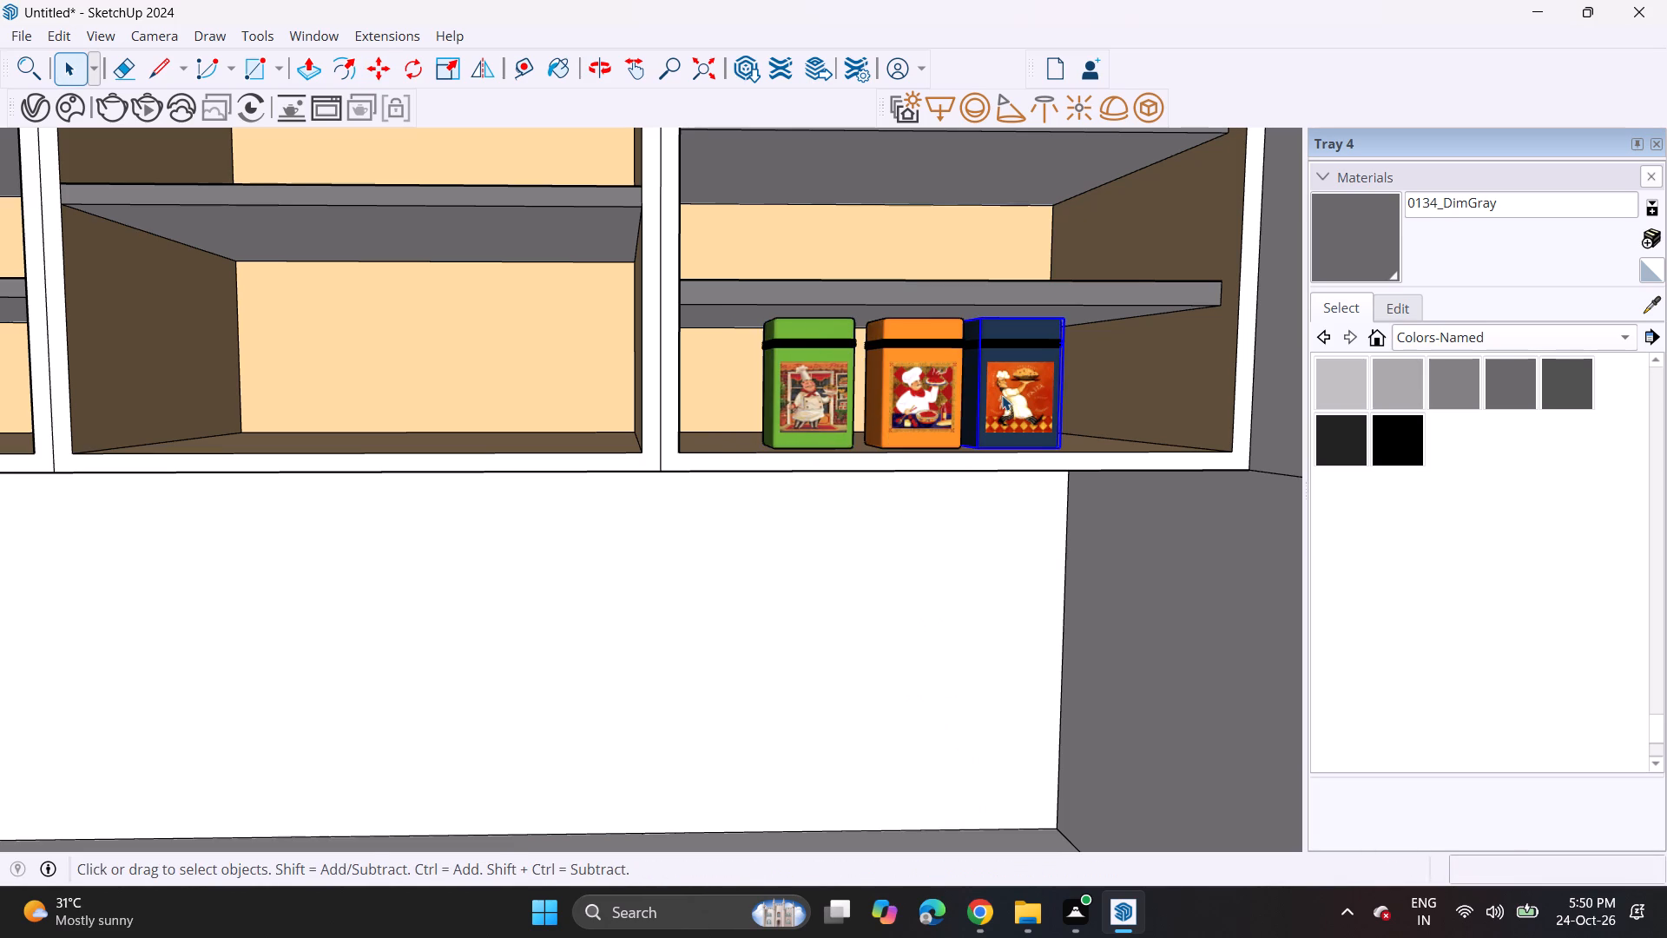
key("m")
left_click(1011, 389)
left_click(1046, 391)
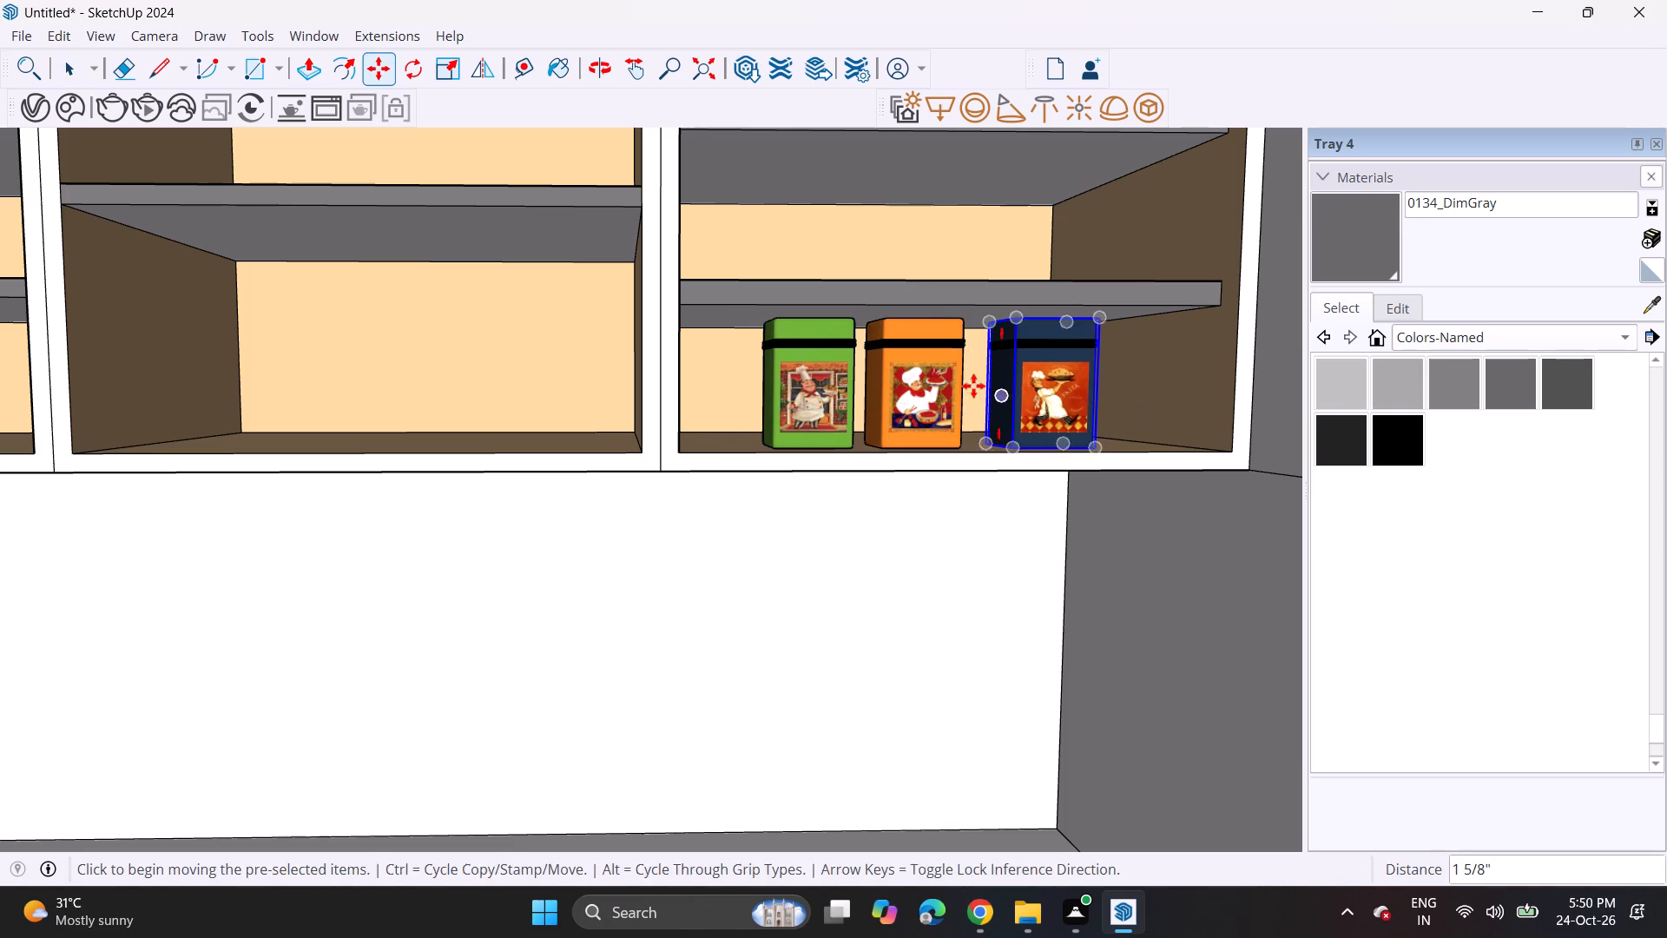
Shift the orange container slightly towards the navy one so it sits midway between the green and navy containers.
key("space")
left_click(922, 403)
key("m")
left_click(917, 391)
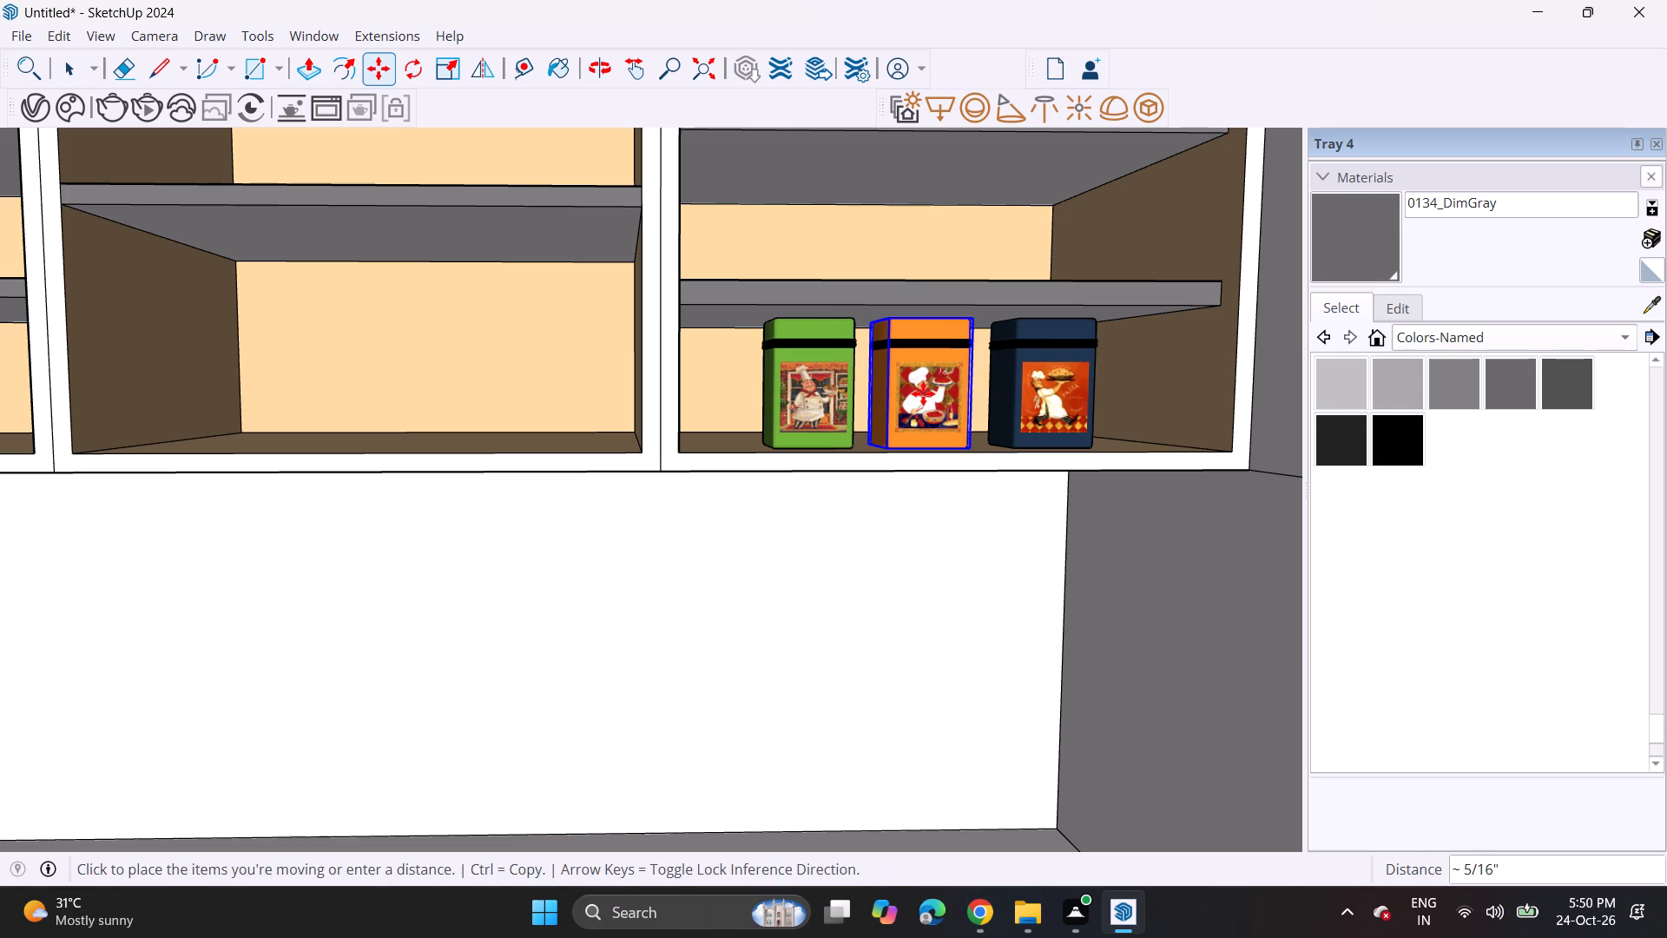
left_click(928, 395)
key("space")
scroll(787, 404, "down", 5)
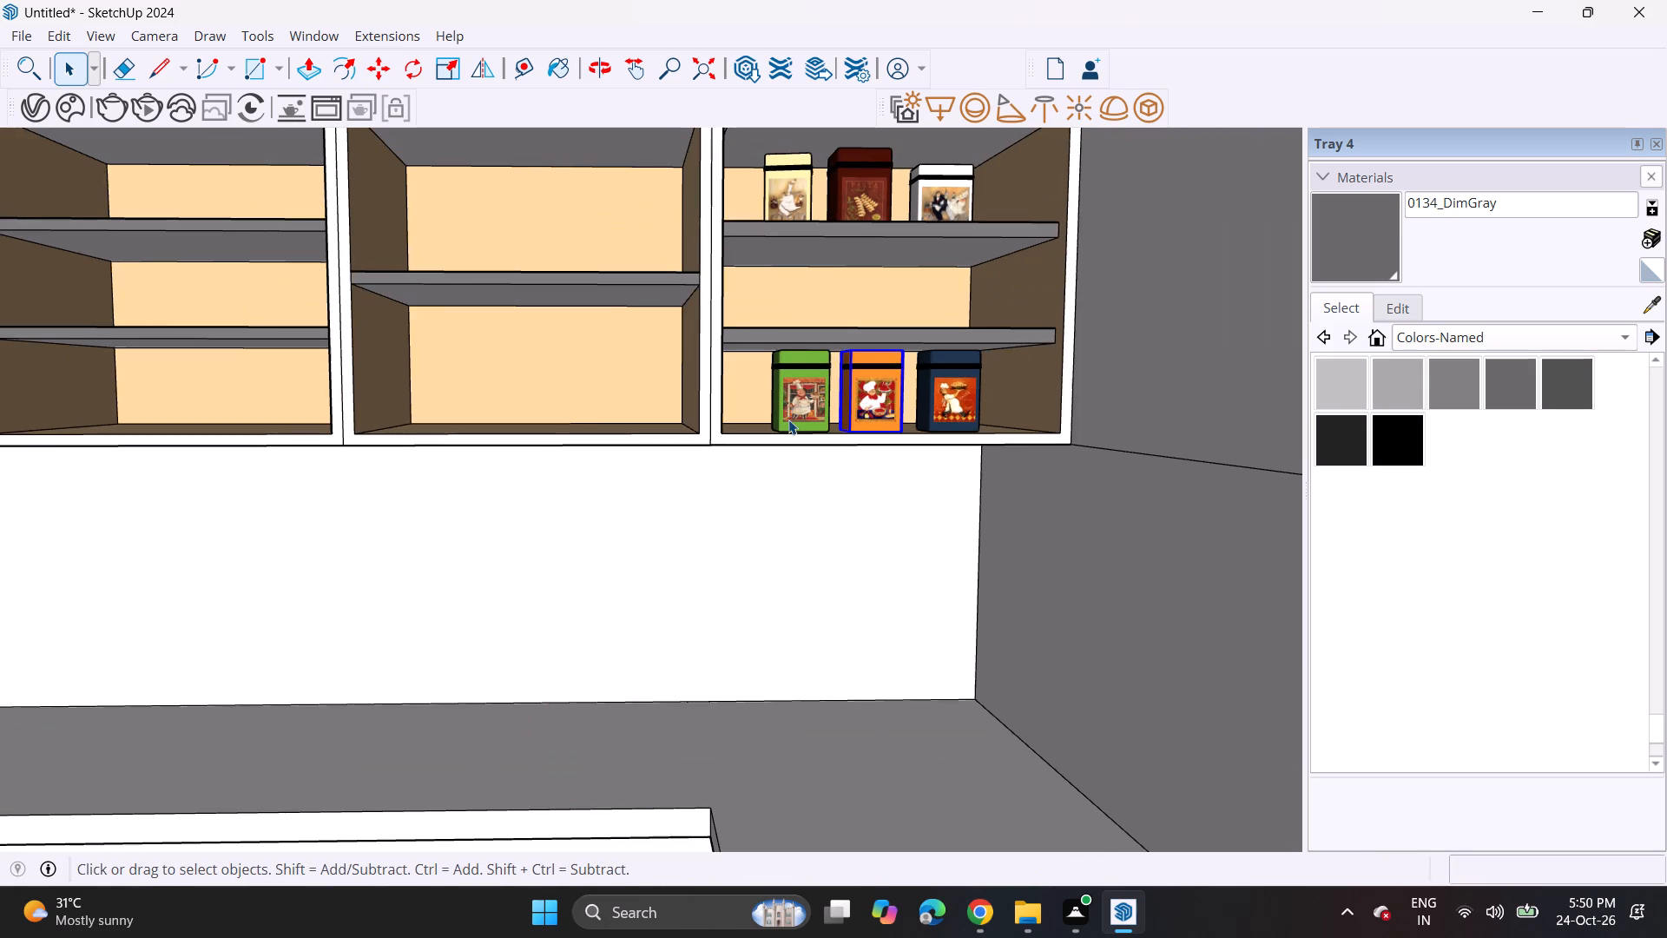
Move the Caffè, The and Sale jars from the imported ceramic jar set to the middle open shelf unit beside the filled one.
scroll(788, 421, "down", 20)
scroll(788, 421, "down", 2)
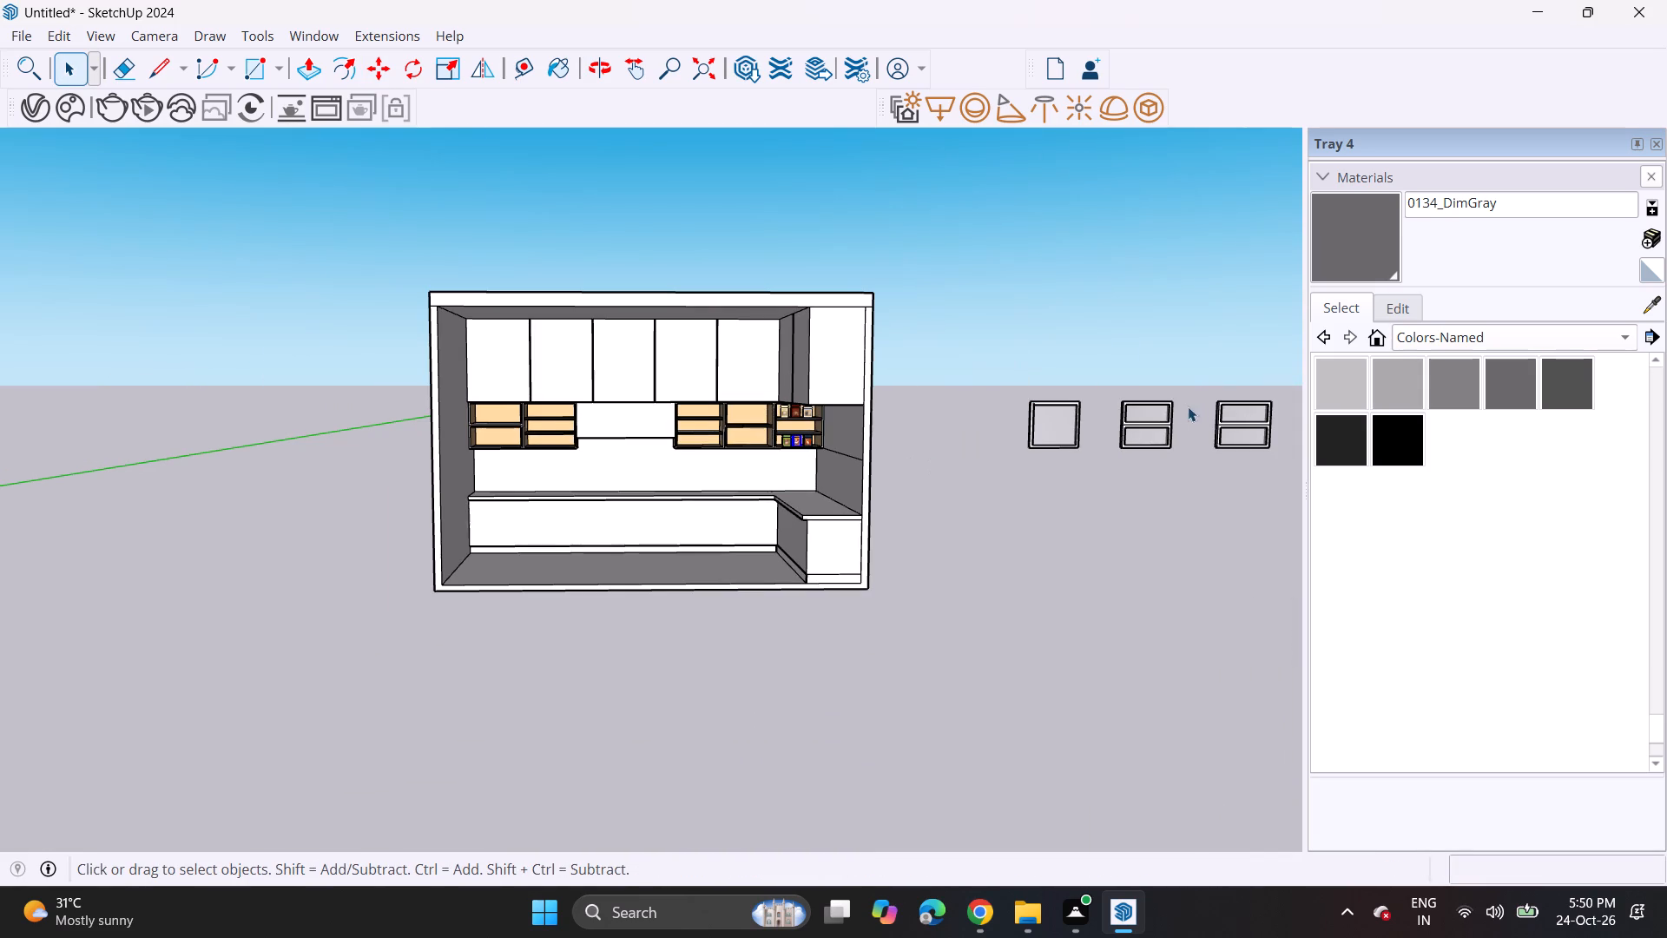
middle_click_drag(1168, 408, 133, 452)
scroll(795, 386, "down", 13)
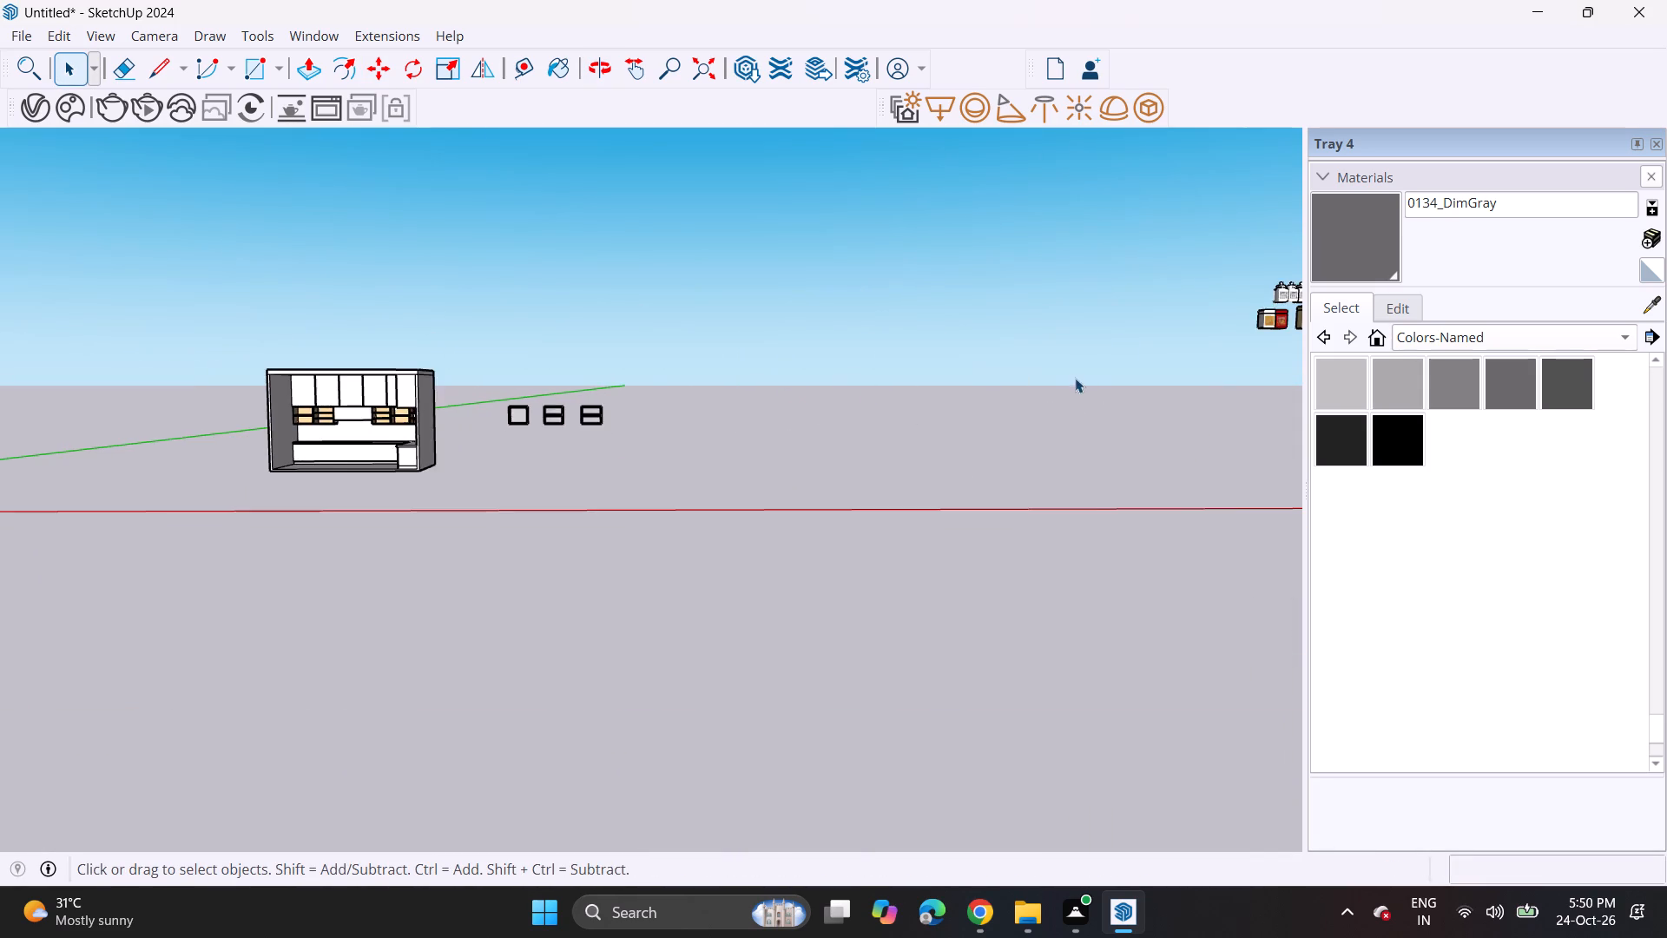
middle_click_drag(1074, 379, 802, 397, "shift")
scroll(1175, 307, "up", 5)
scroll(995, 303, "up", 13)
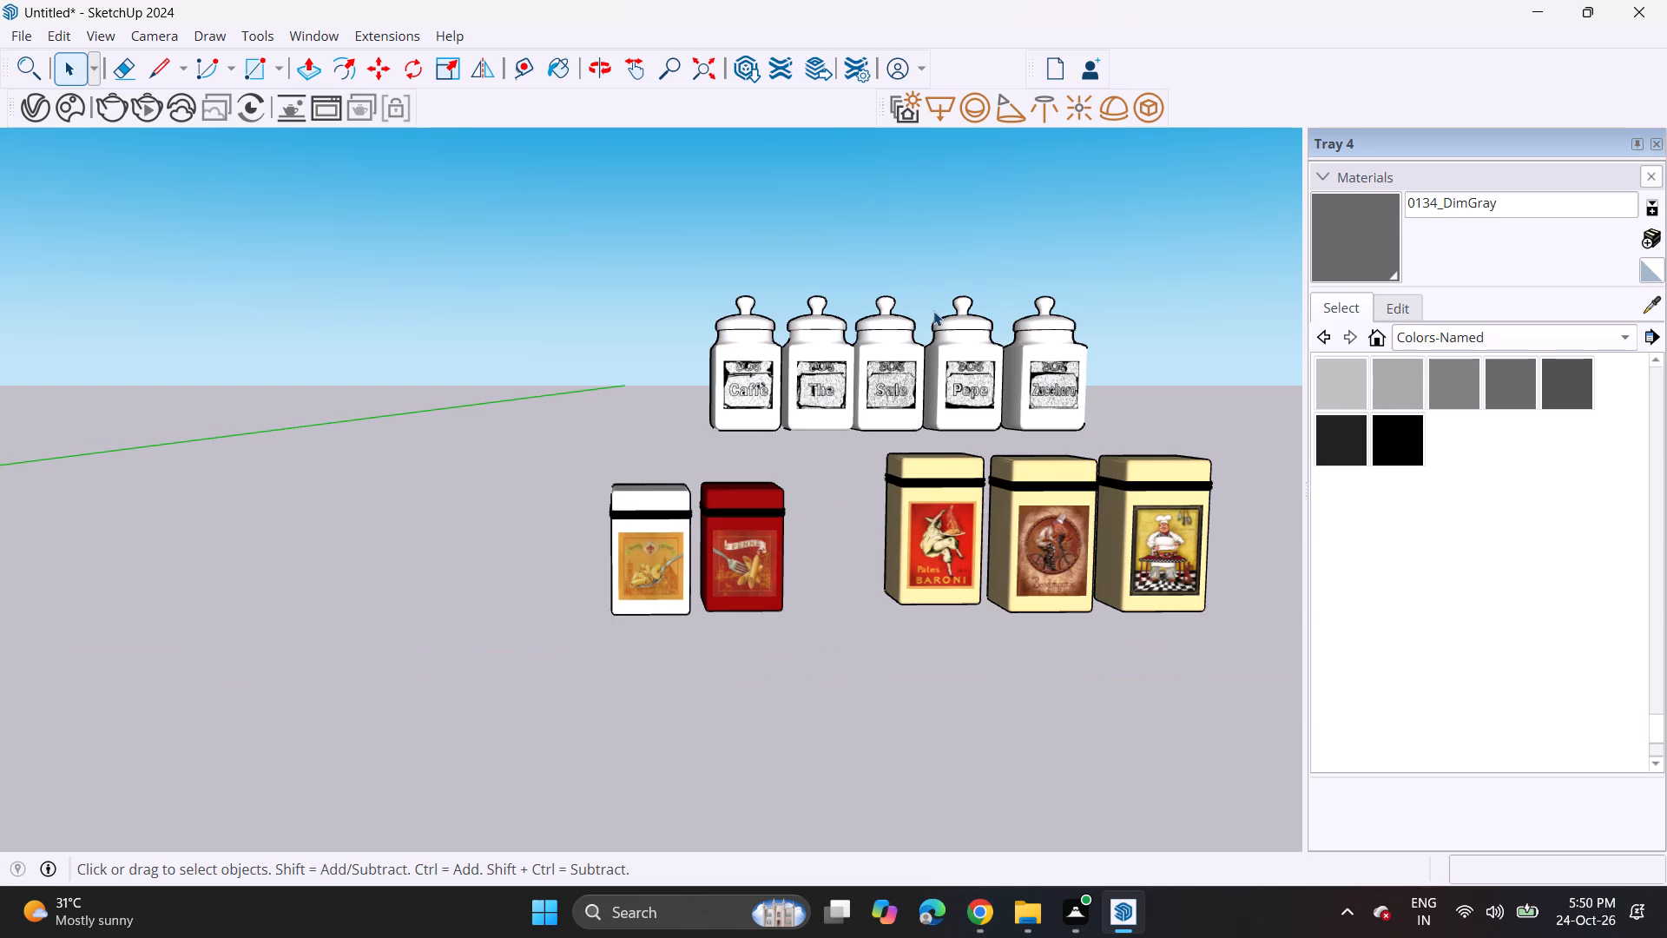
scroll(933, 311, "up", 4)
scroll(915, 332, "down", 3)
left_click(869, 390)
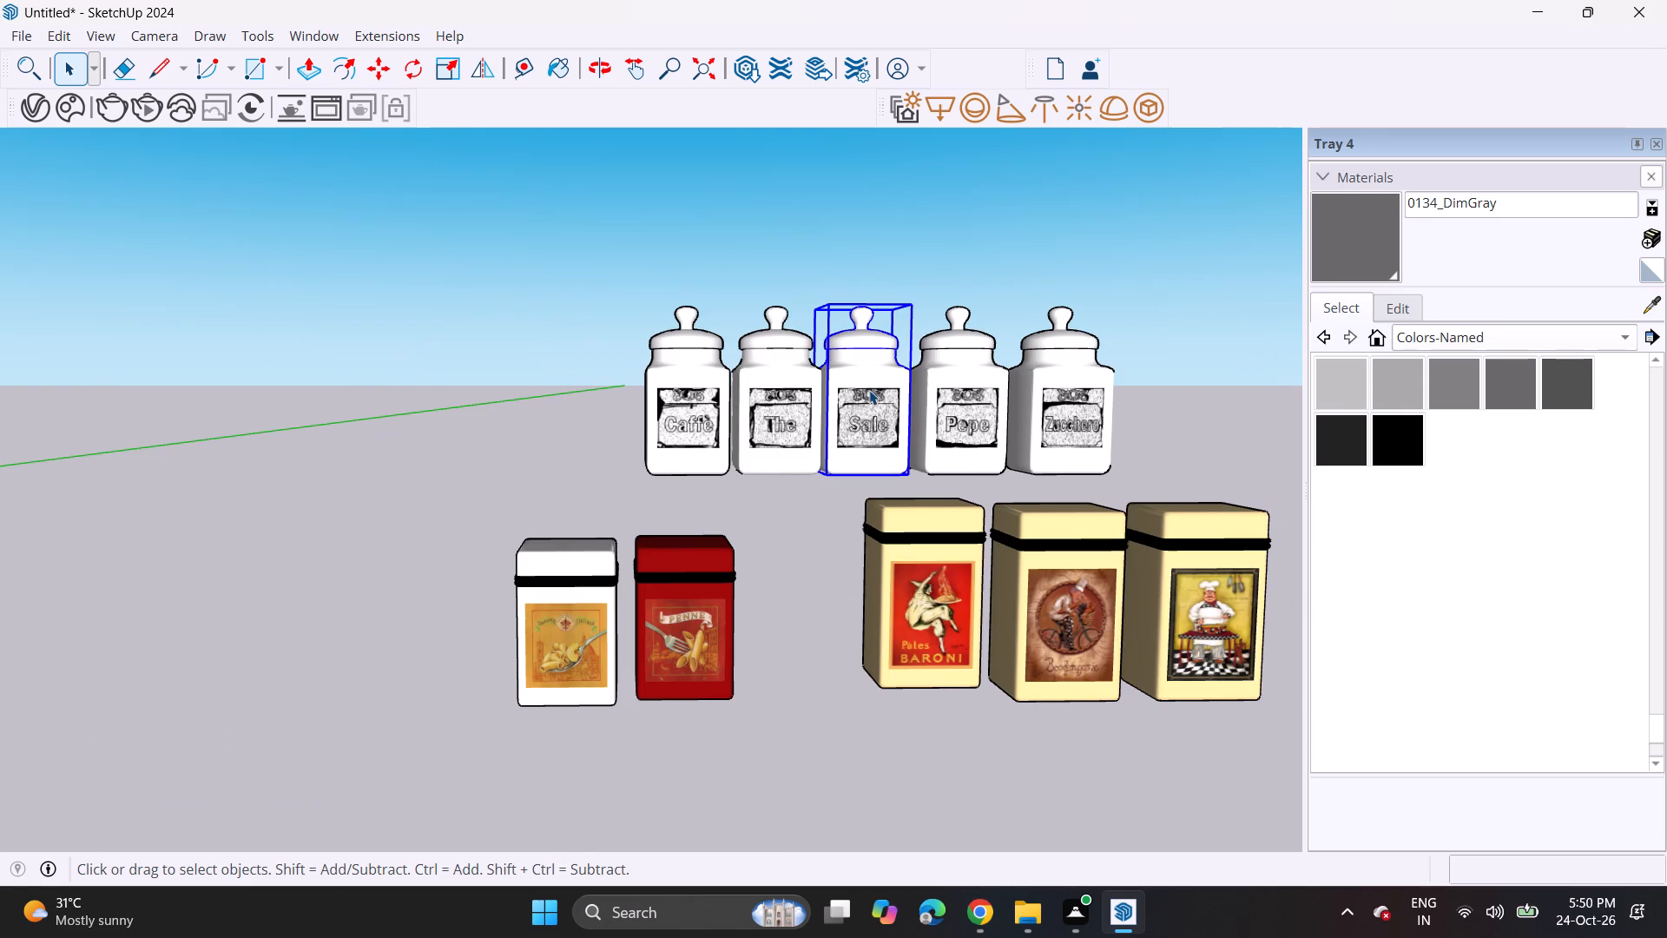
left_click(794, 421, "ctrl")
left_click(720, 423, "ctrl")
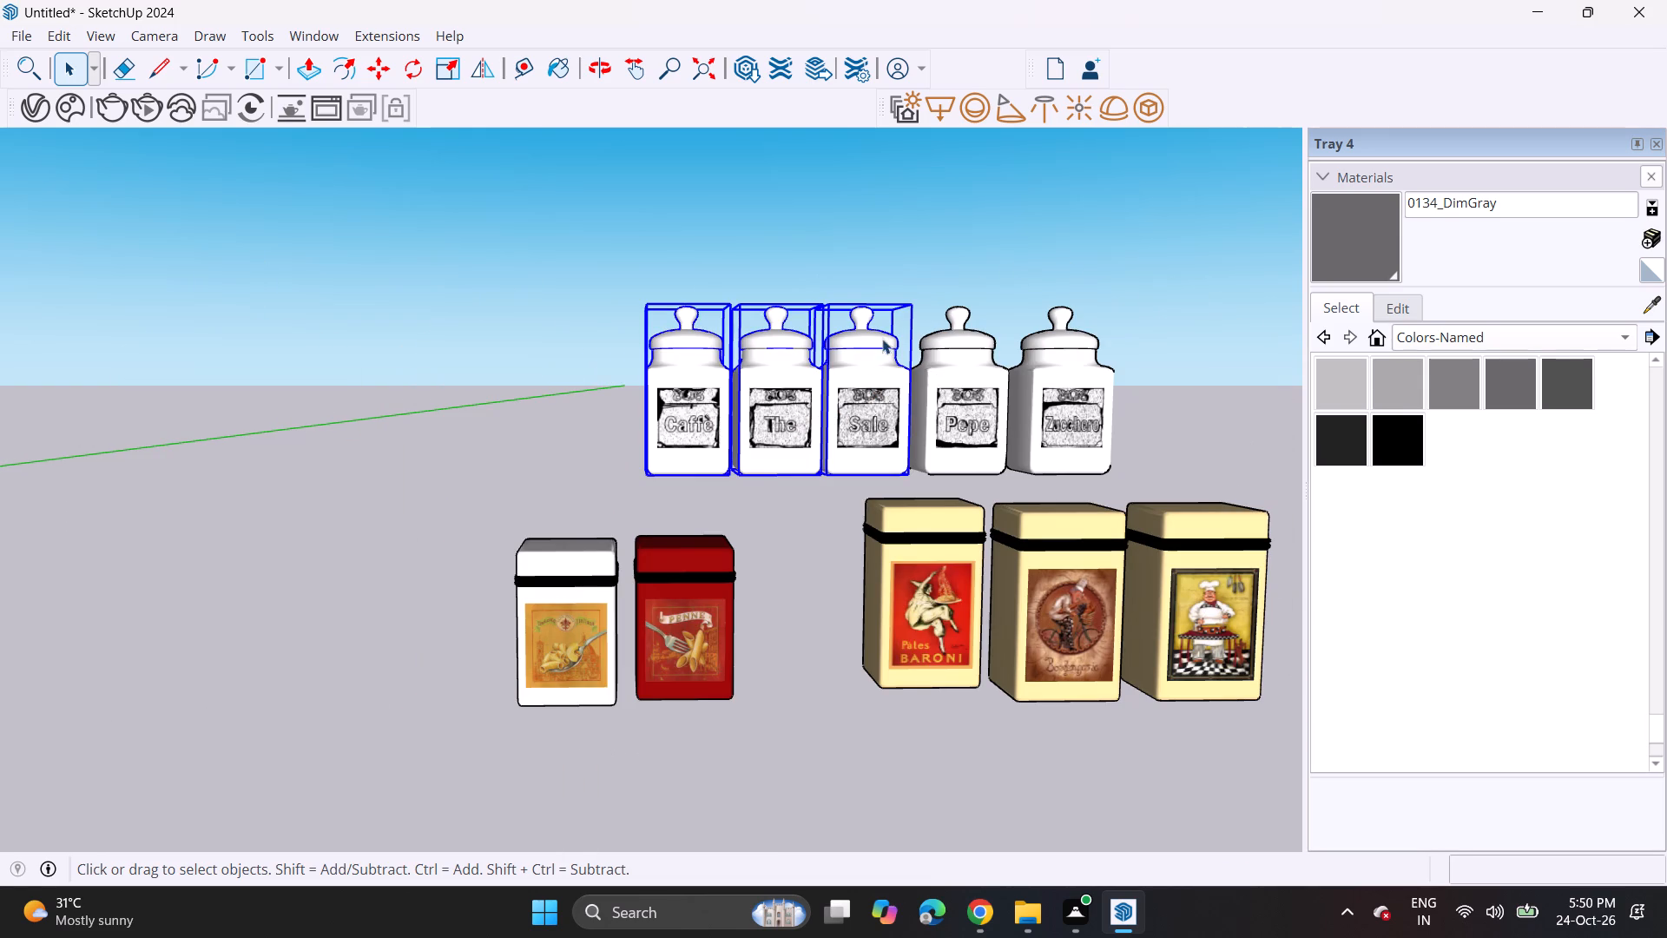
key("m")
left_click(906, 302)
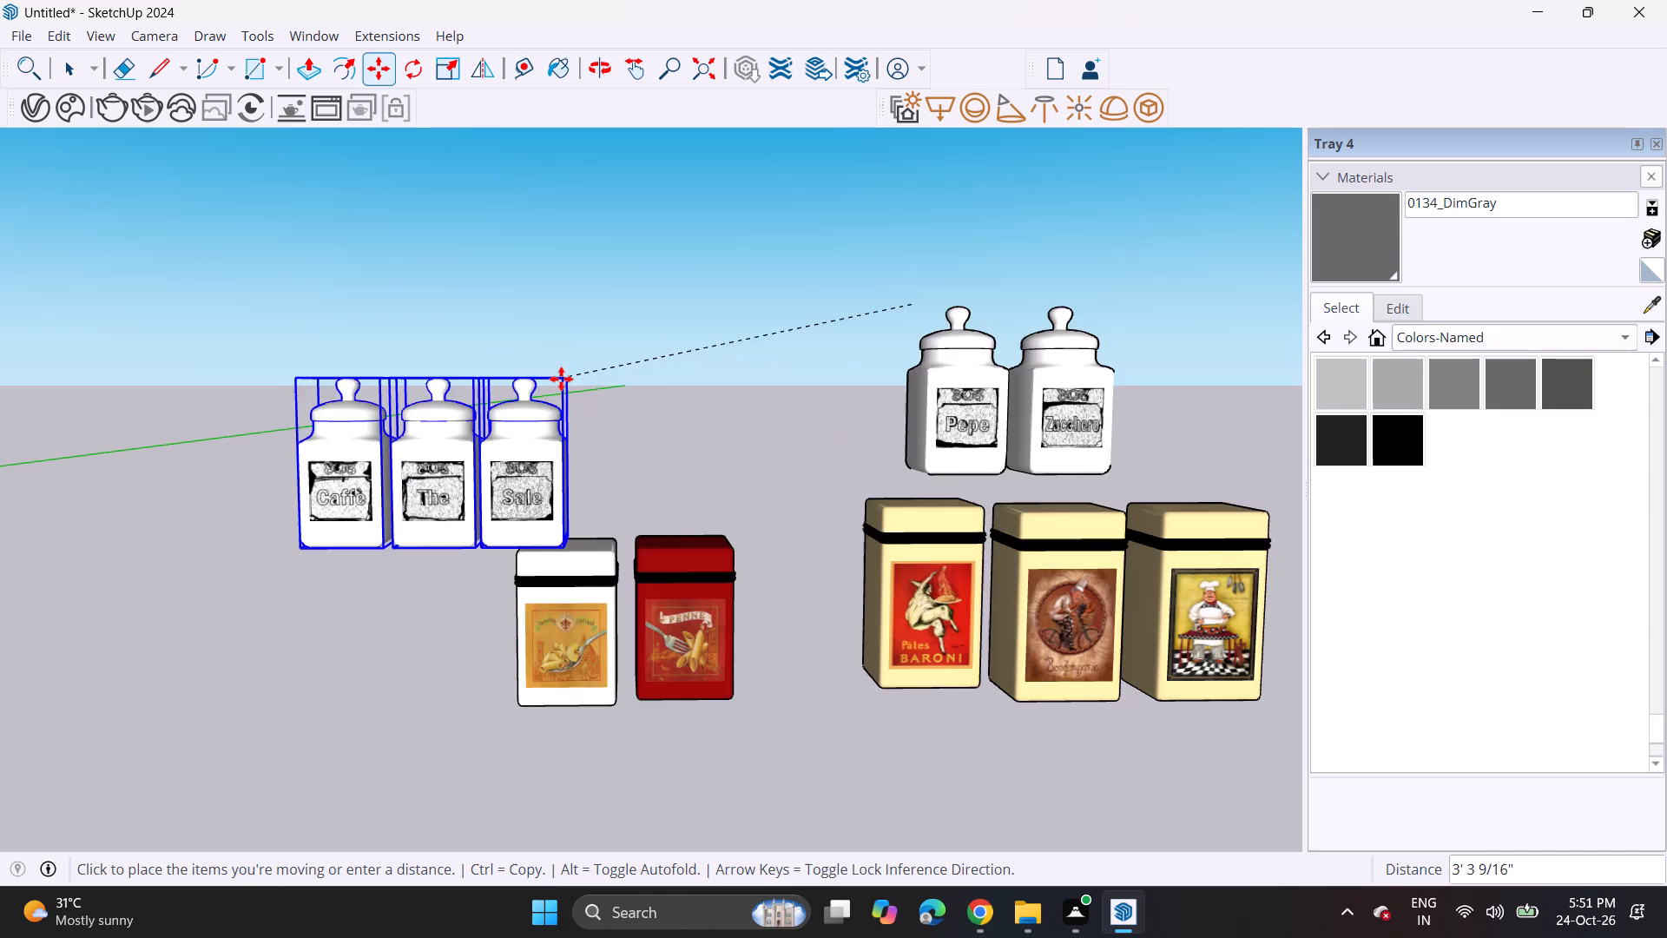
scroll(553, 379, "down", 11)
scroll(552, 384, "up", 1)
scroll(552, 384, "down", 2)
middle_click_drag(453, 408, 1479, 344, "shift")
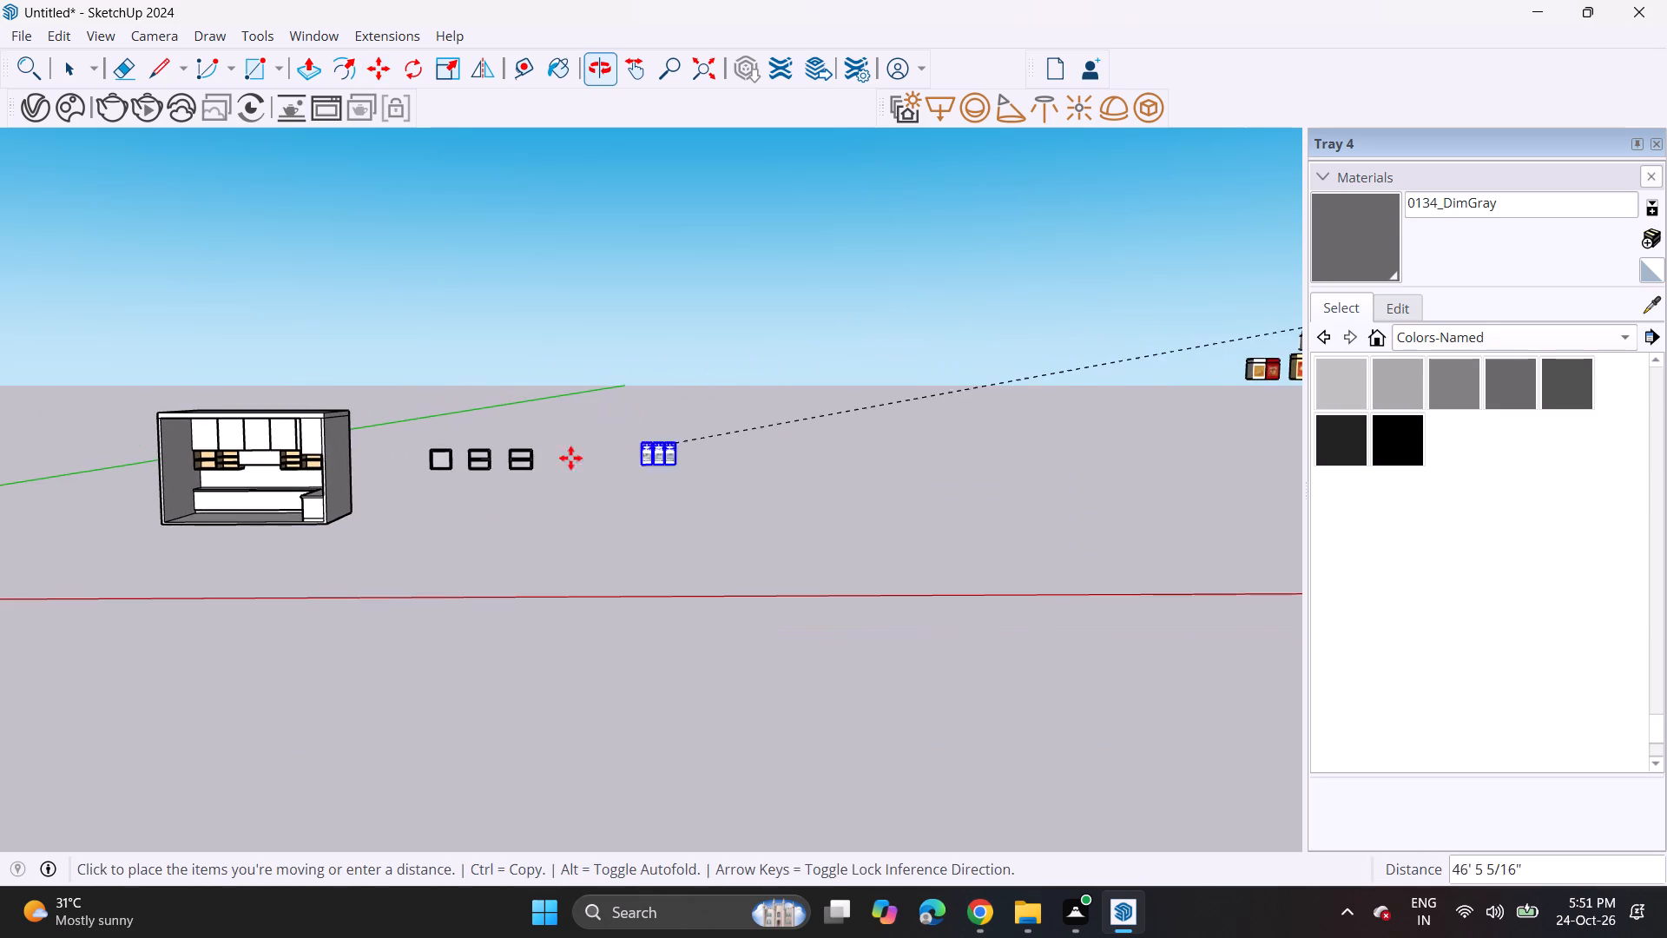
middle_click_drag(726, 415, 1410, 409, "shift")
scroll(837, 525, "up", 6)
scroll(783, 425, "up", 7)
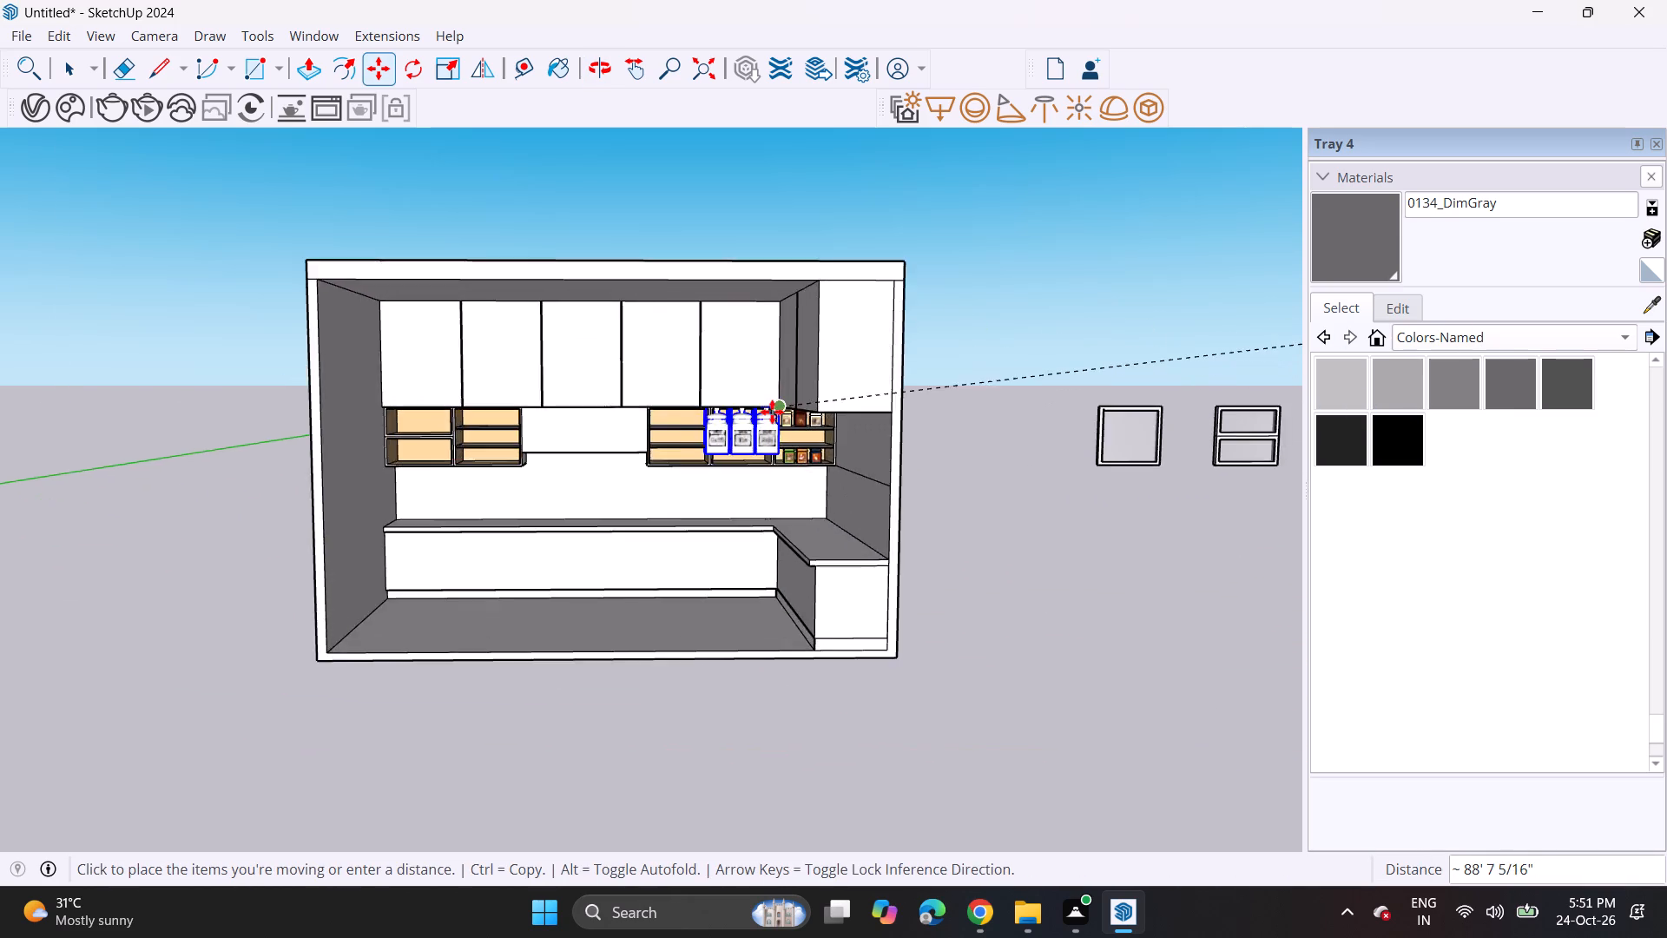
scroll(772, 412, "up", 8)
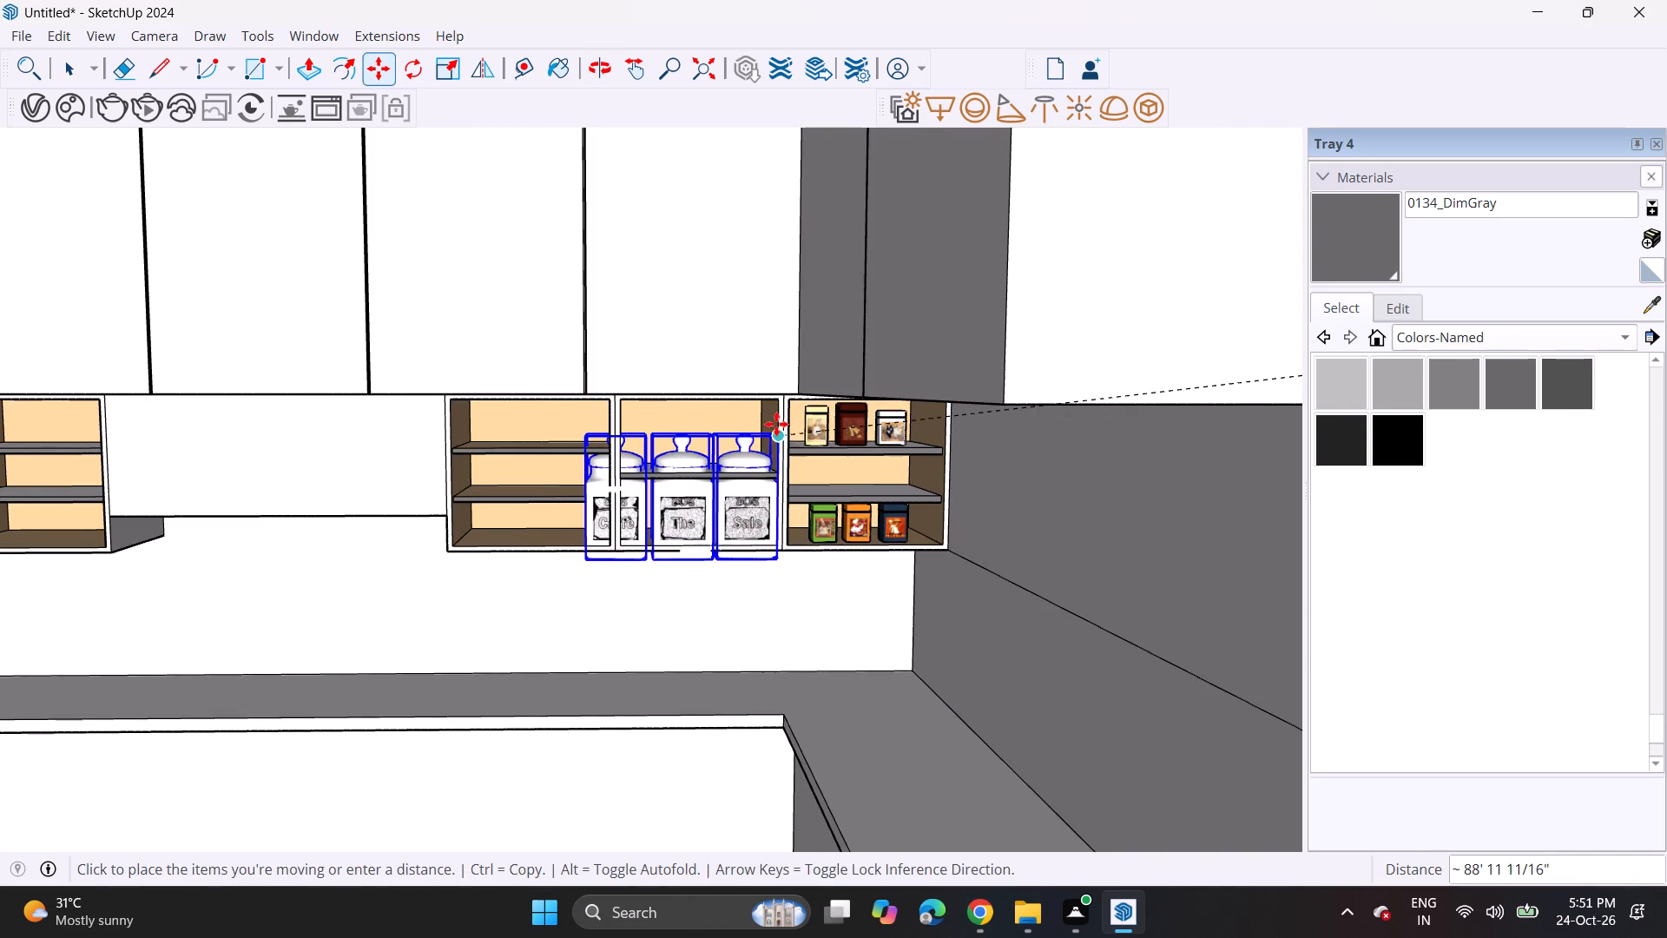
left_click(776, 424)
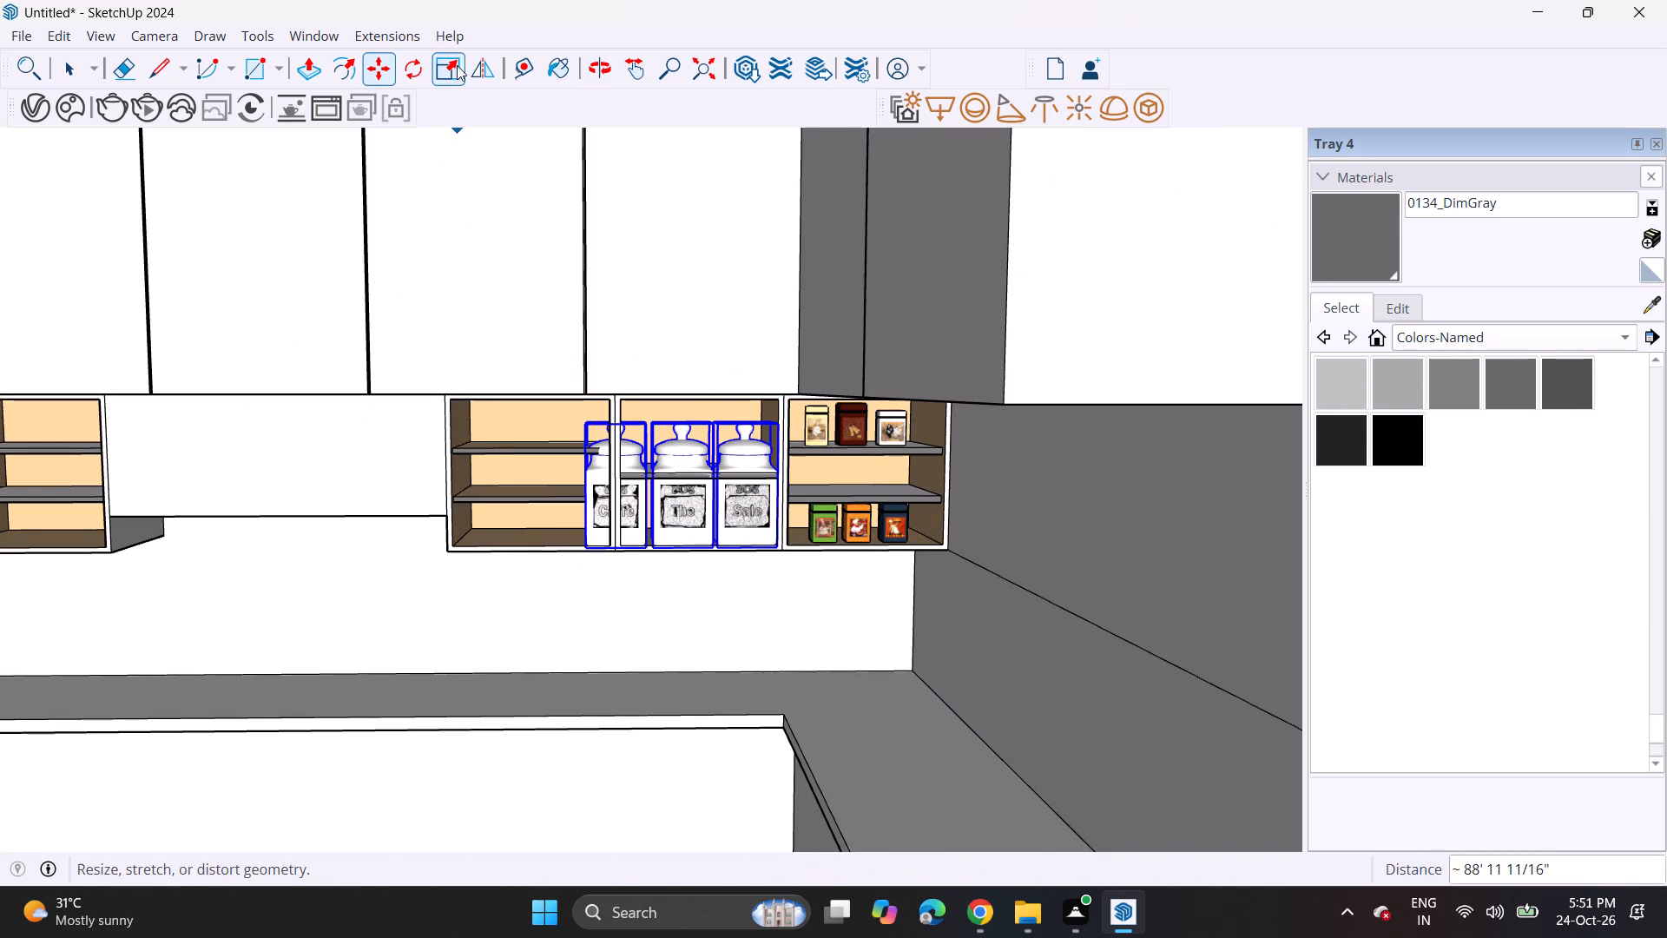
Scale the three jars down uniformly to about 0.47 so they fit in the unit's lower compartment.
left_click(457, 65)
left_click(581, 419)
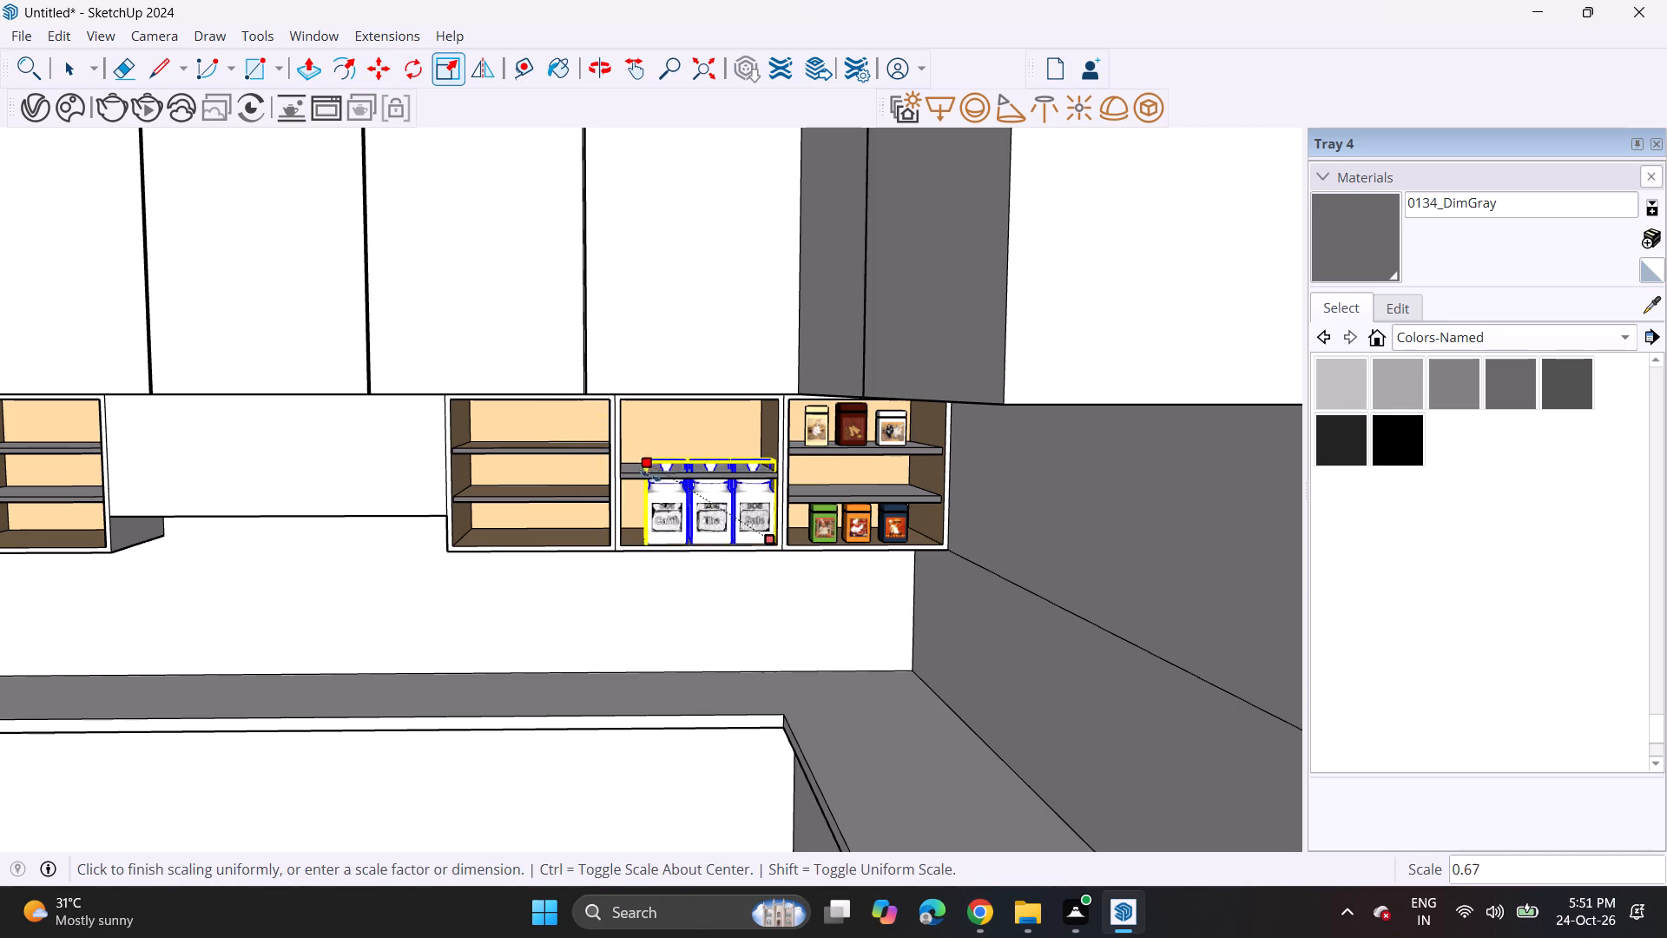
left_click(679, 499)
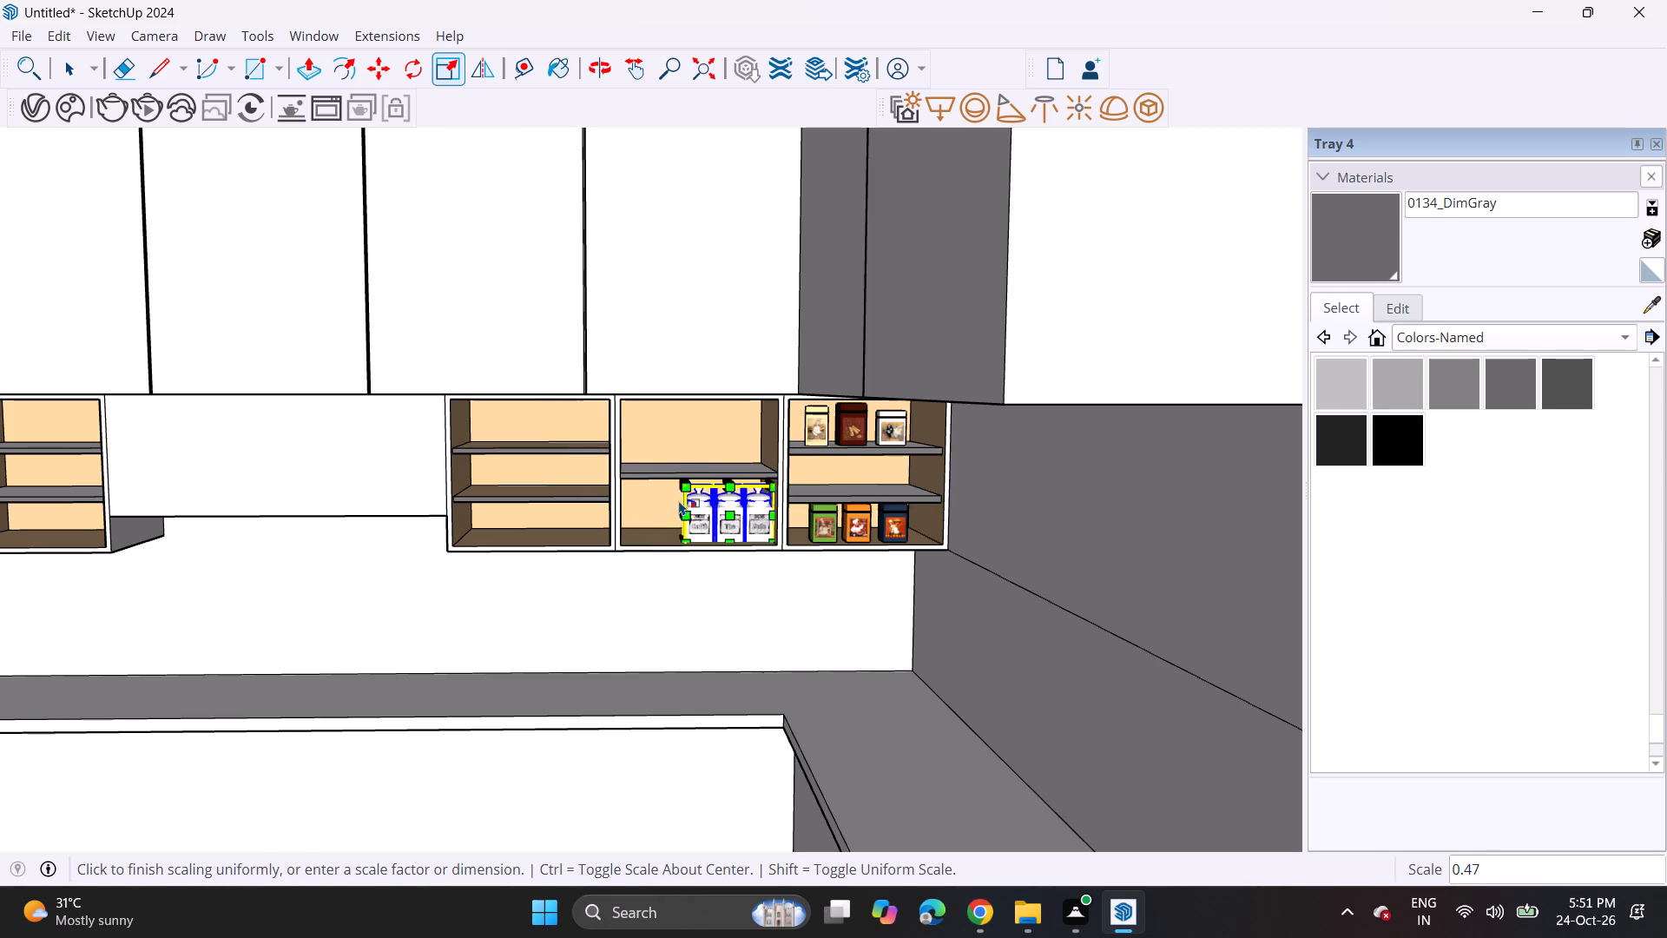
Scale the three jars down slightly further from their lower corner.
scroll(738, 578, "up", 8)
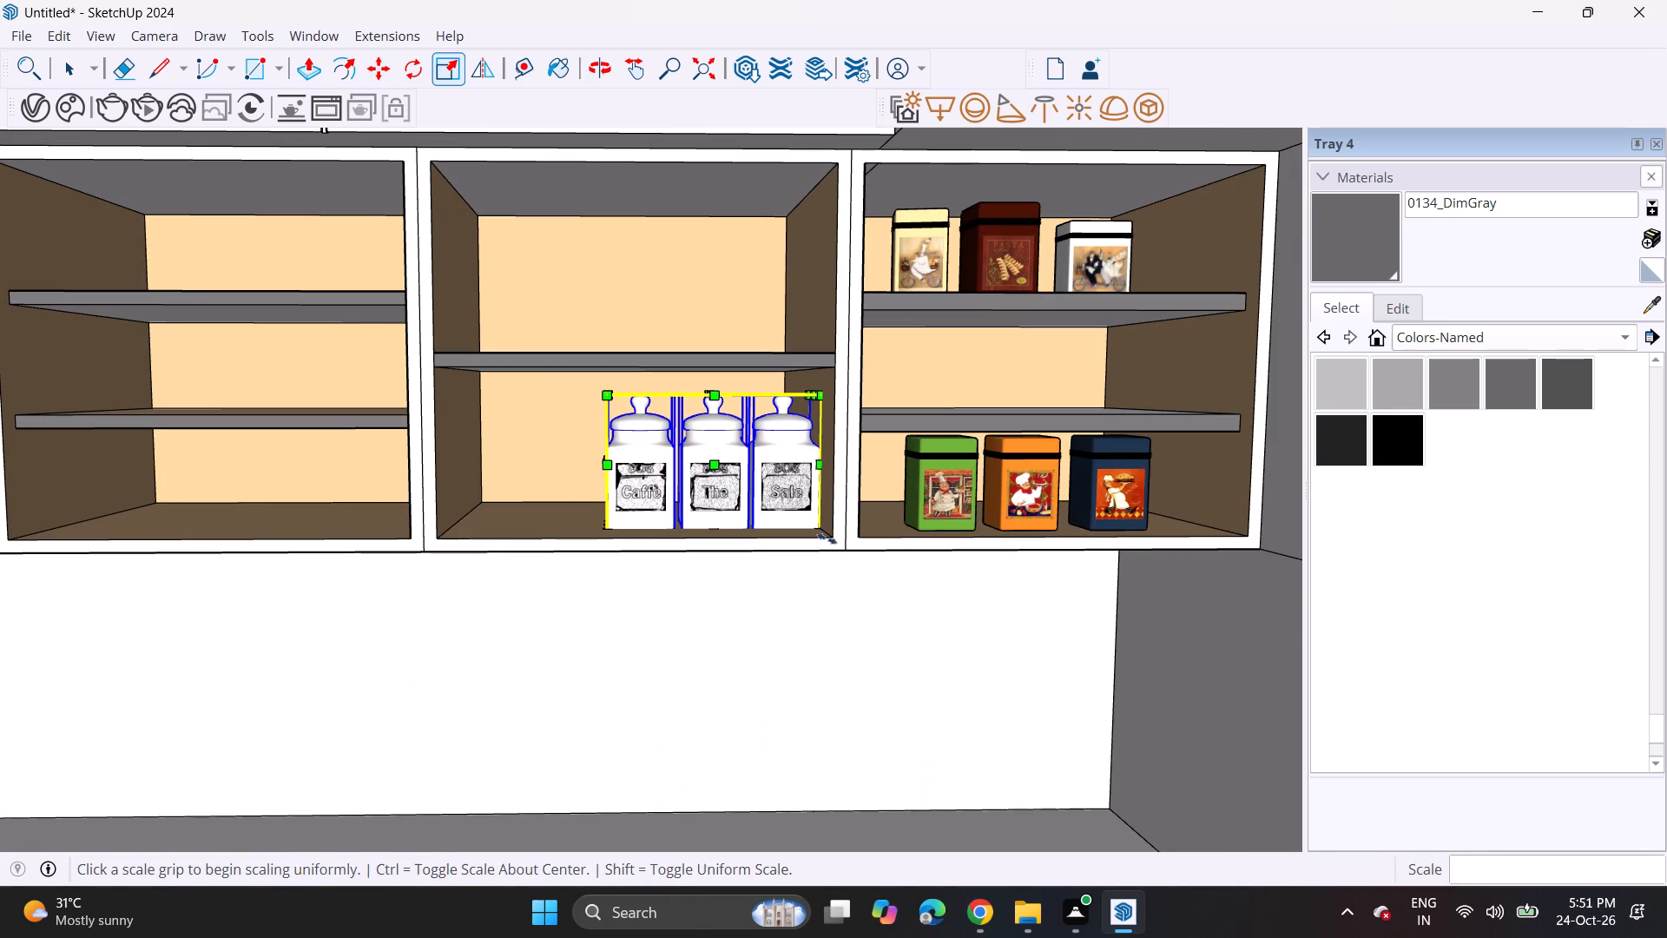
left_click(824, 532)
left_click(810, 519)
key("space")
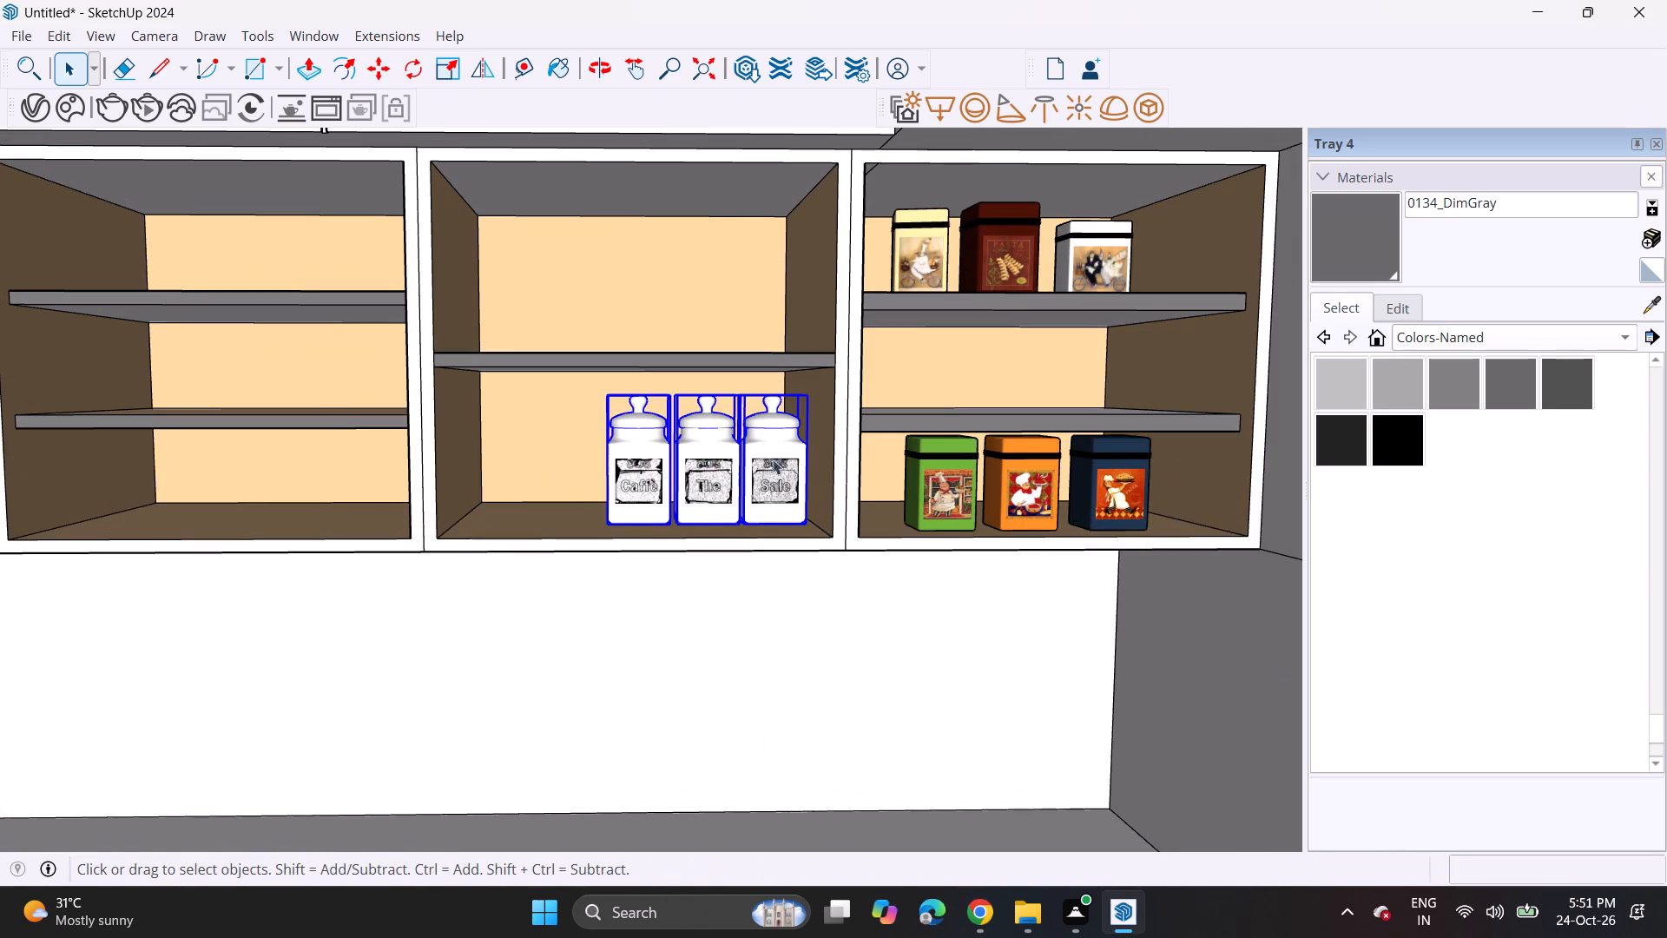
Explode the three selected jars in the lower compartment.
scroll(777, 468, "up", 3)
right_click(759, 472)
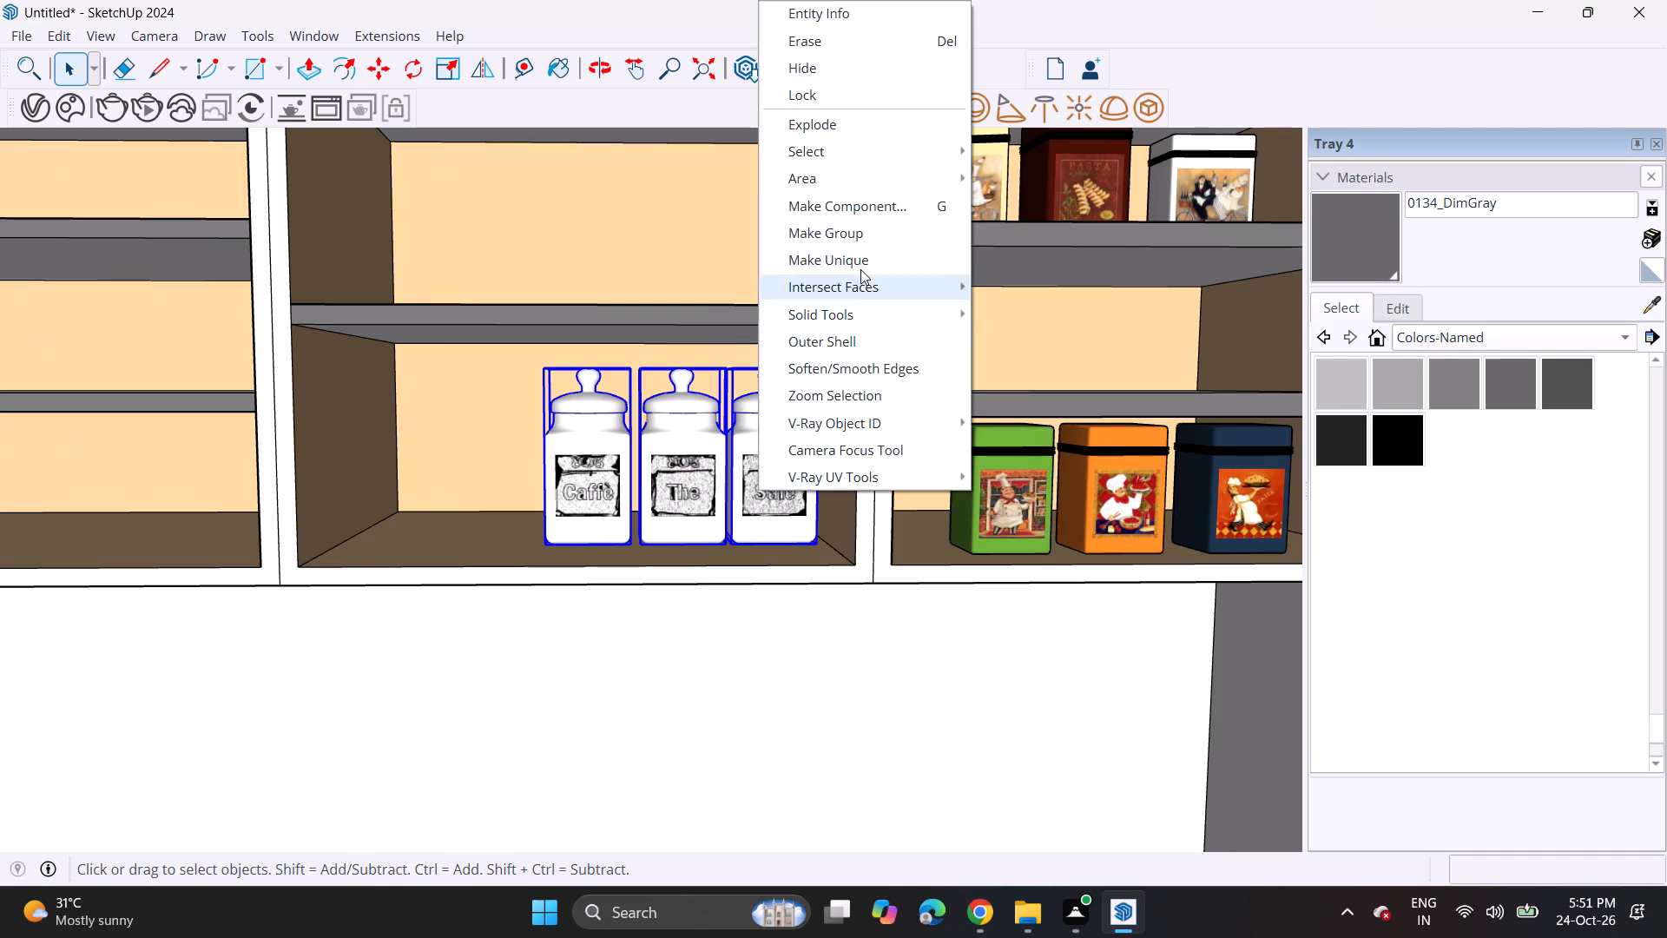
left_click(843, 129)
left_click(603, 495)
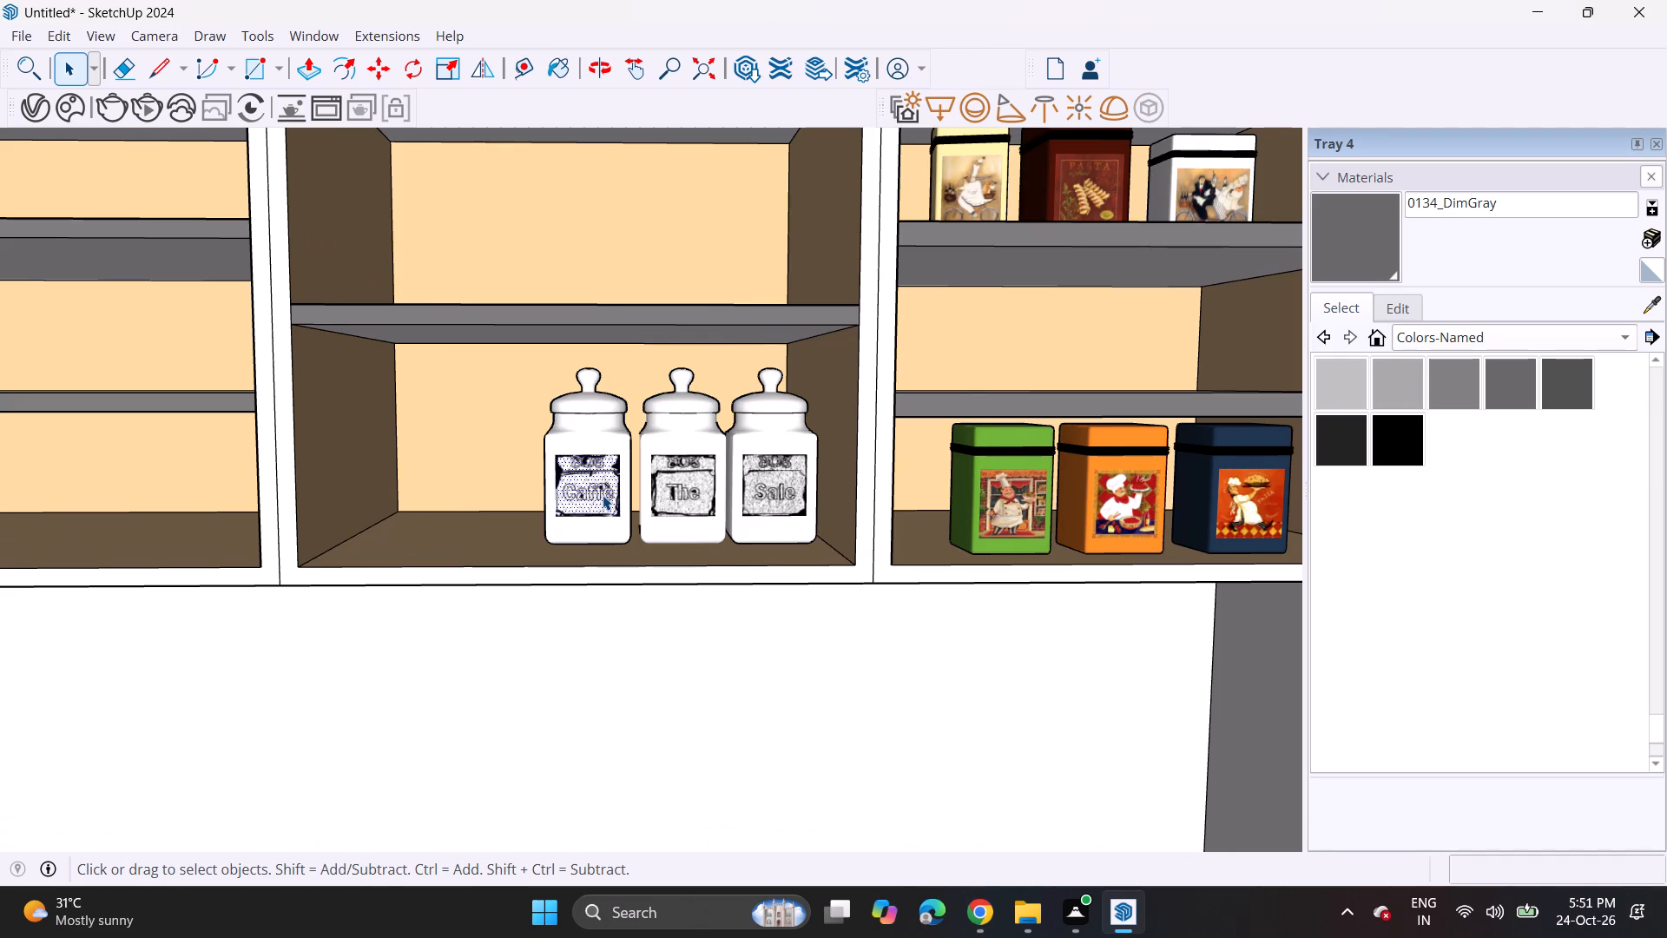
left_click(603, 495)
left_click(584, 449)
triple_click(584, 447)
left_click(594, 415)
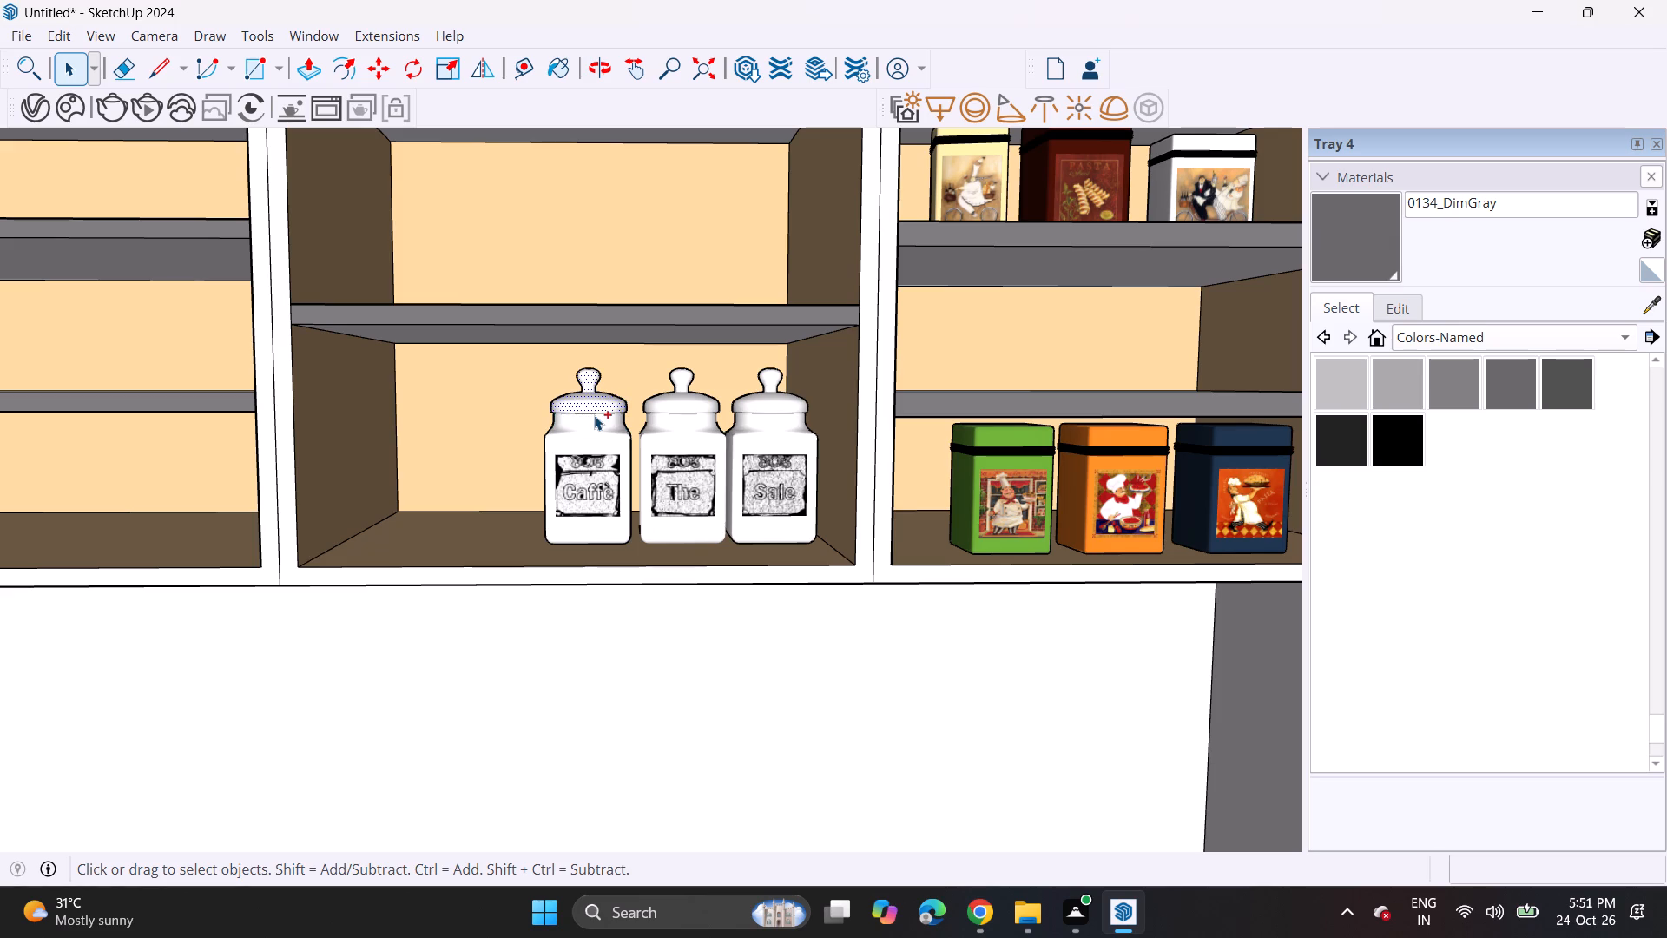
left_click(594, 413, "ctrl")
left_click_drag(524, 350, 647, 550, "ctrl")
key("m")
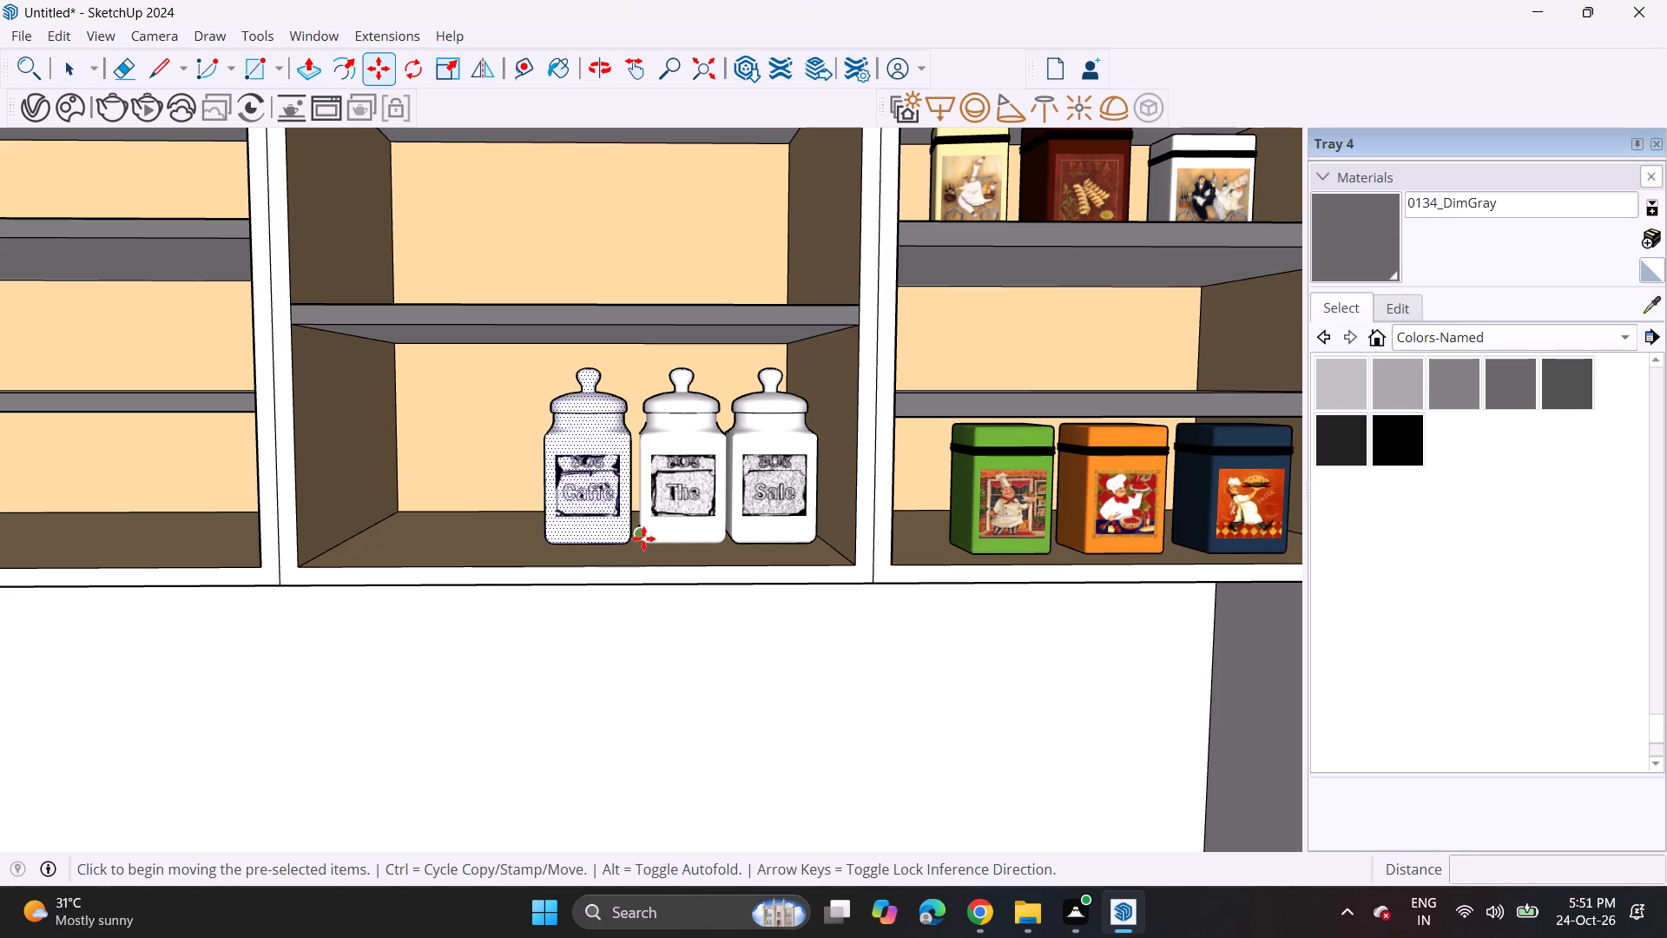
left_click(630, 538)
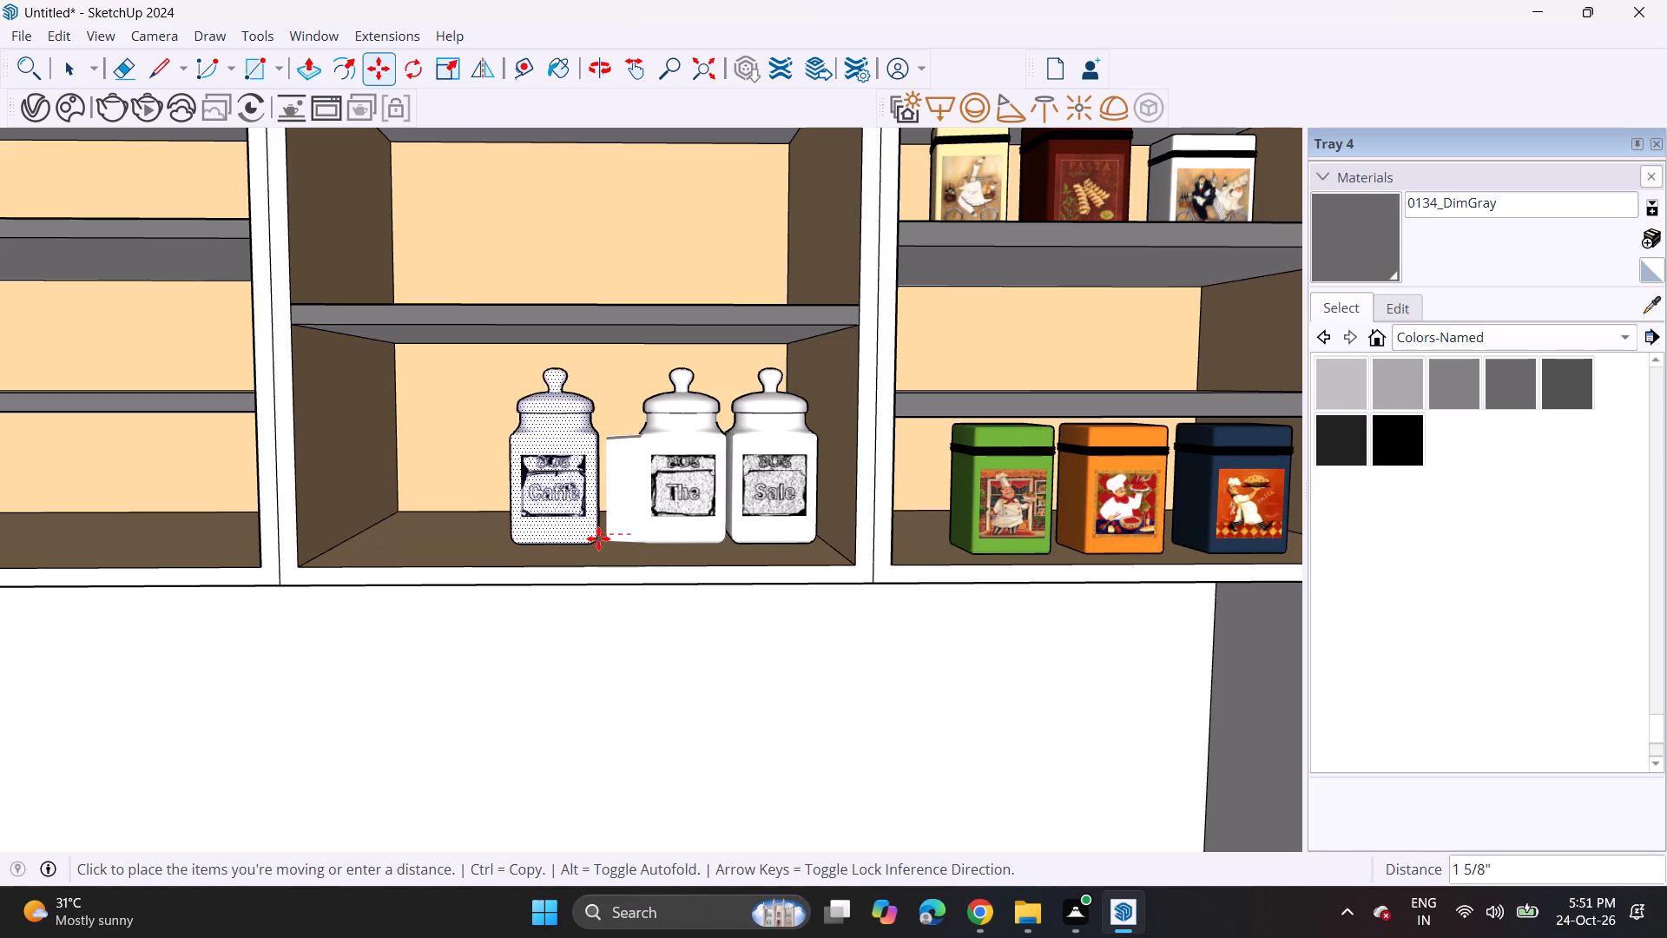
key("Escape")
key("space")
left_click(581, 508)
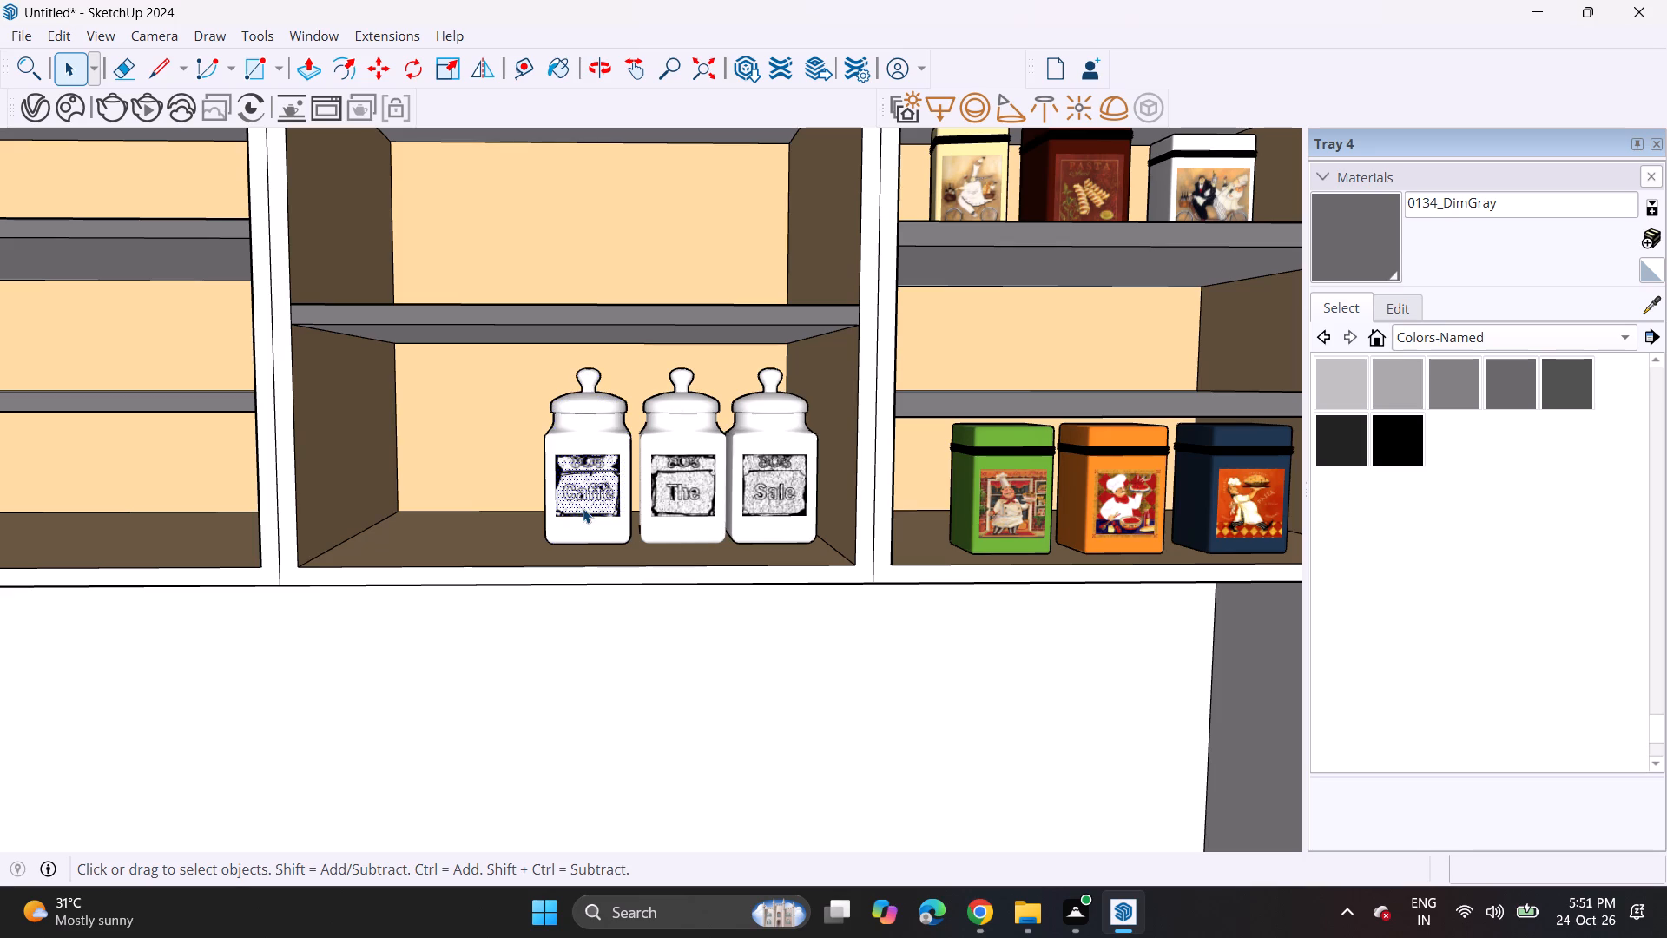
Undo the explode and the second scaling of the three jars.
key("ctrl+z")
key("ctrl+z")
Move the Caffè jar along the lower compartment, away from the other two jars, to near the far side panel.
left_click(587, 506)
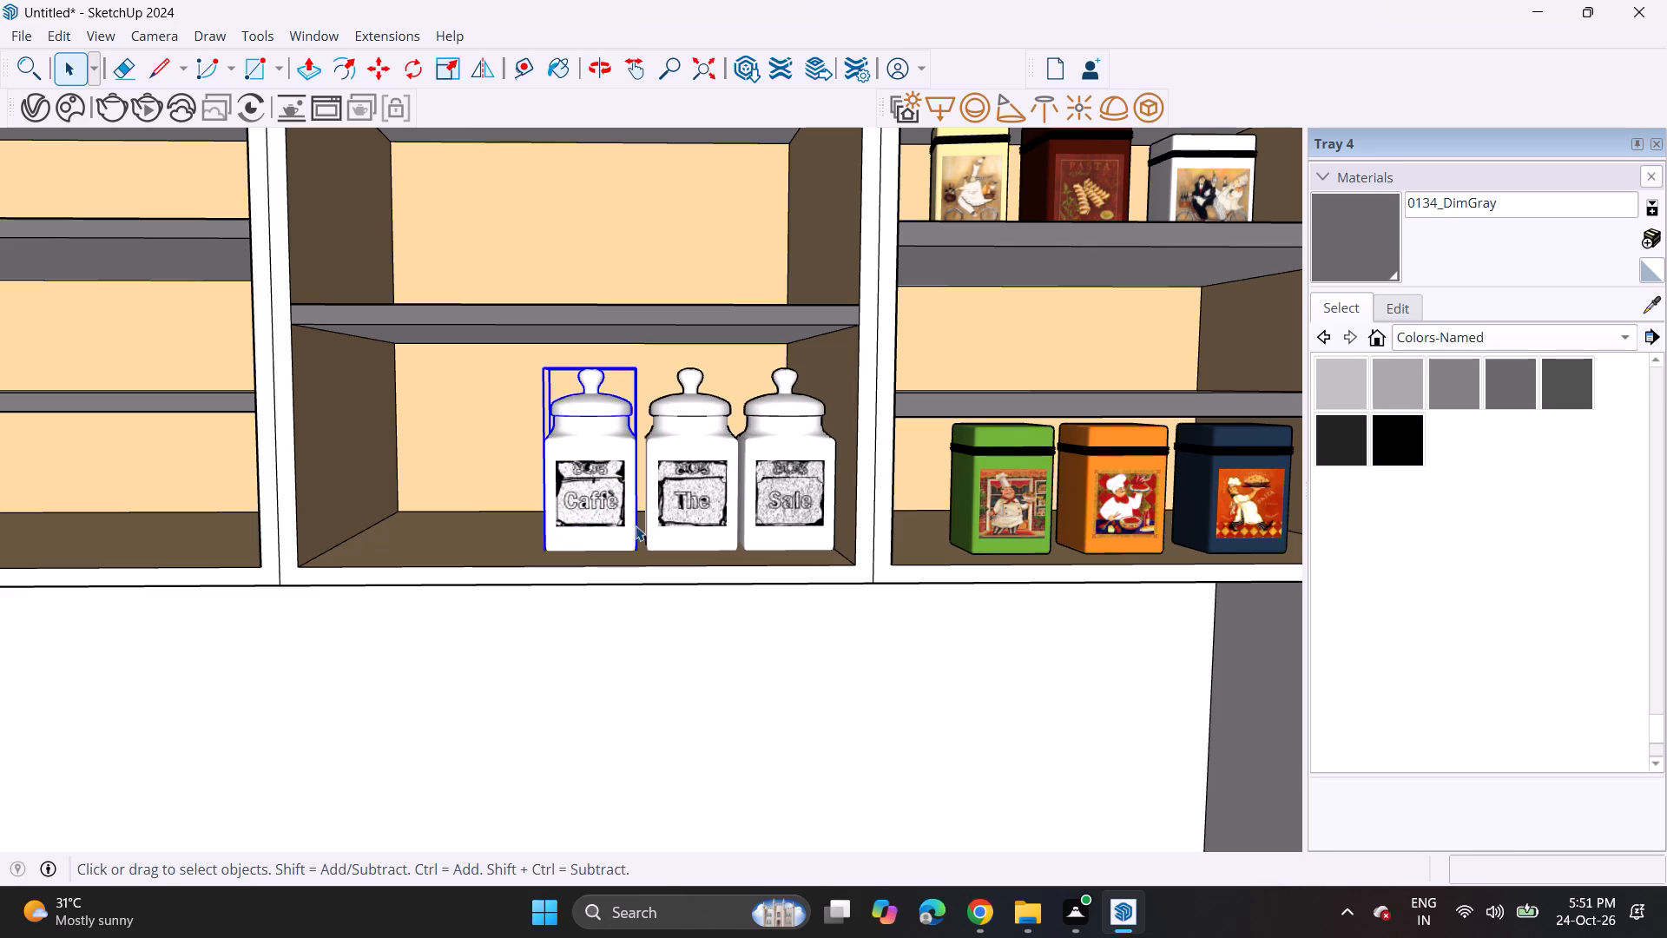
key("m")
left_click(641, 565)
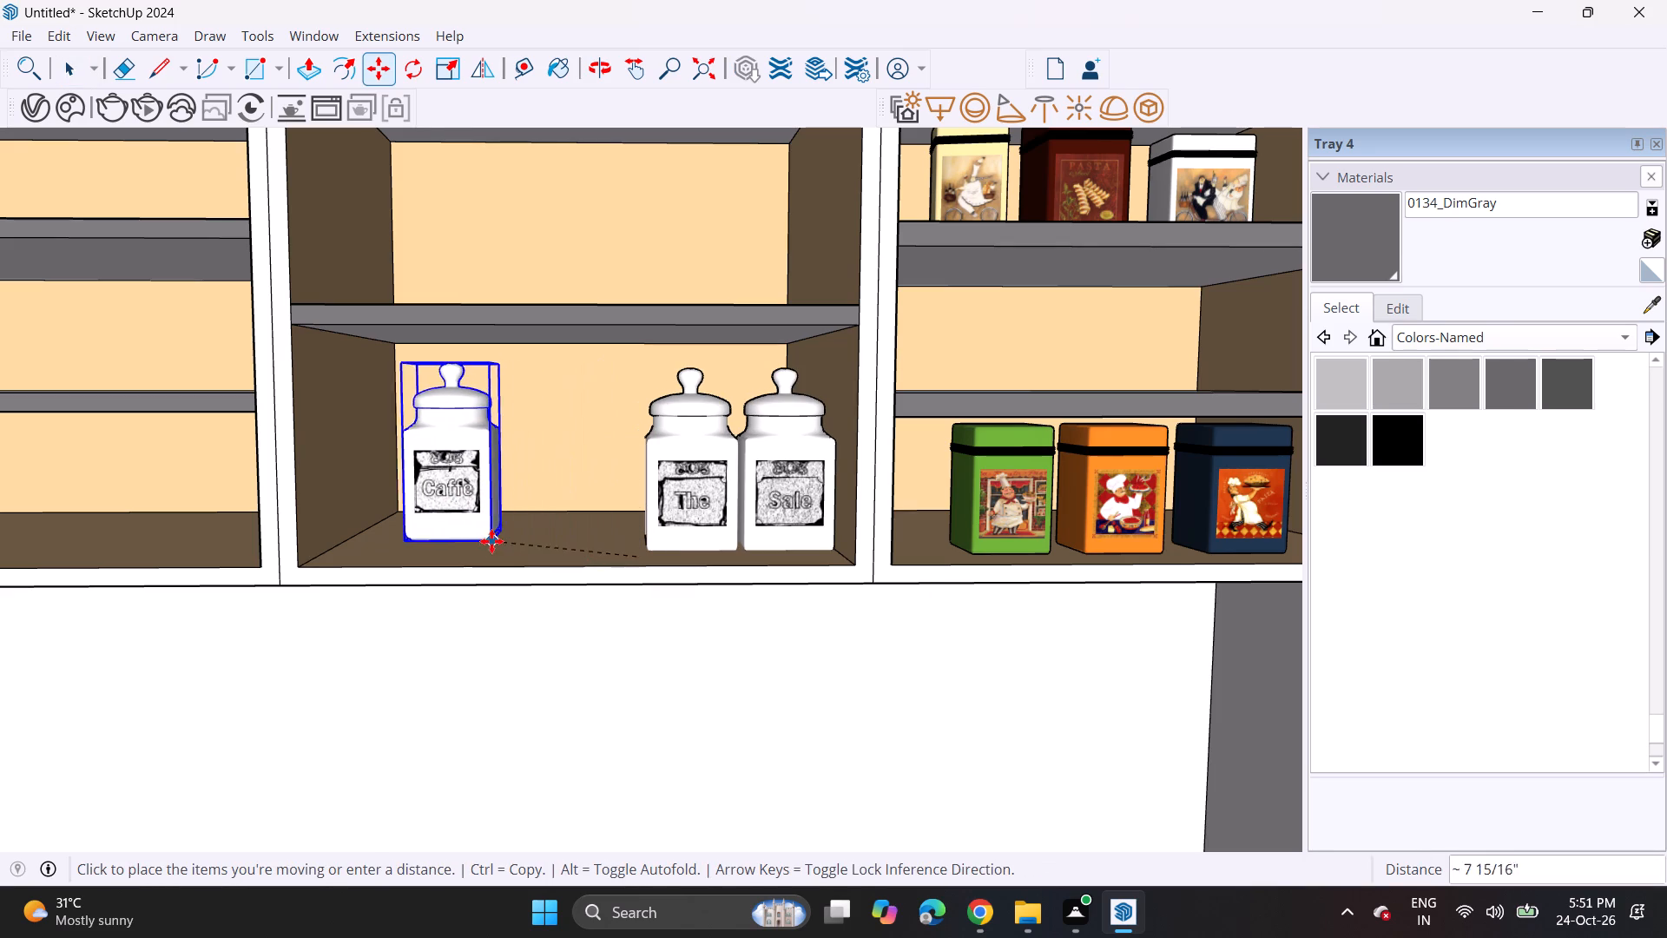
left_click(463, 552)
key("space")
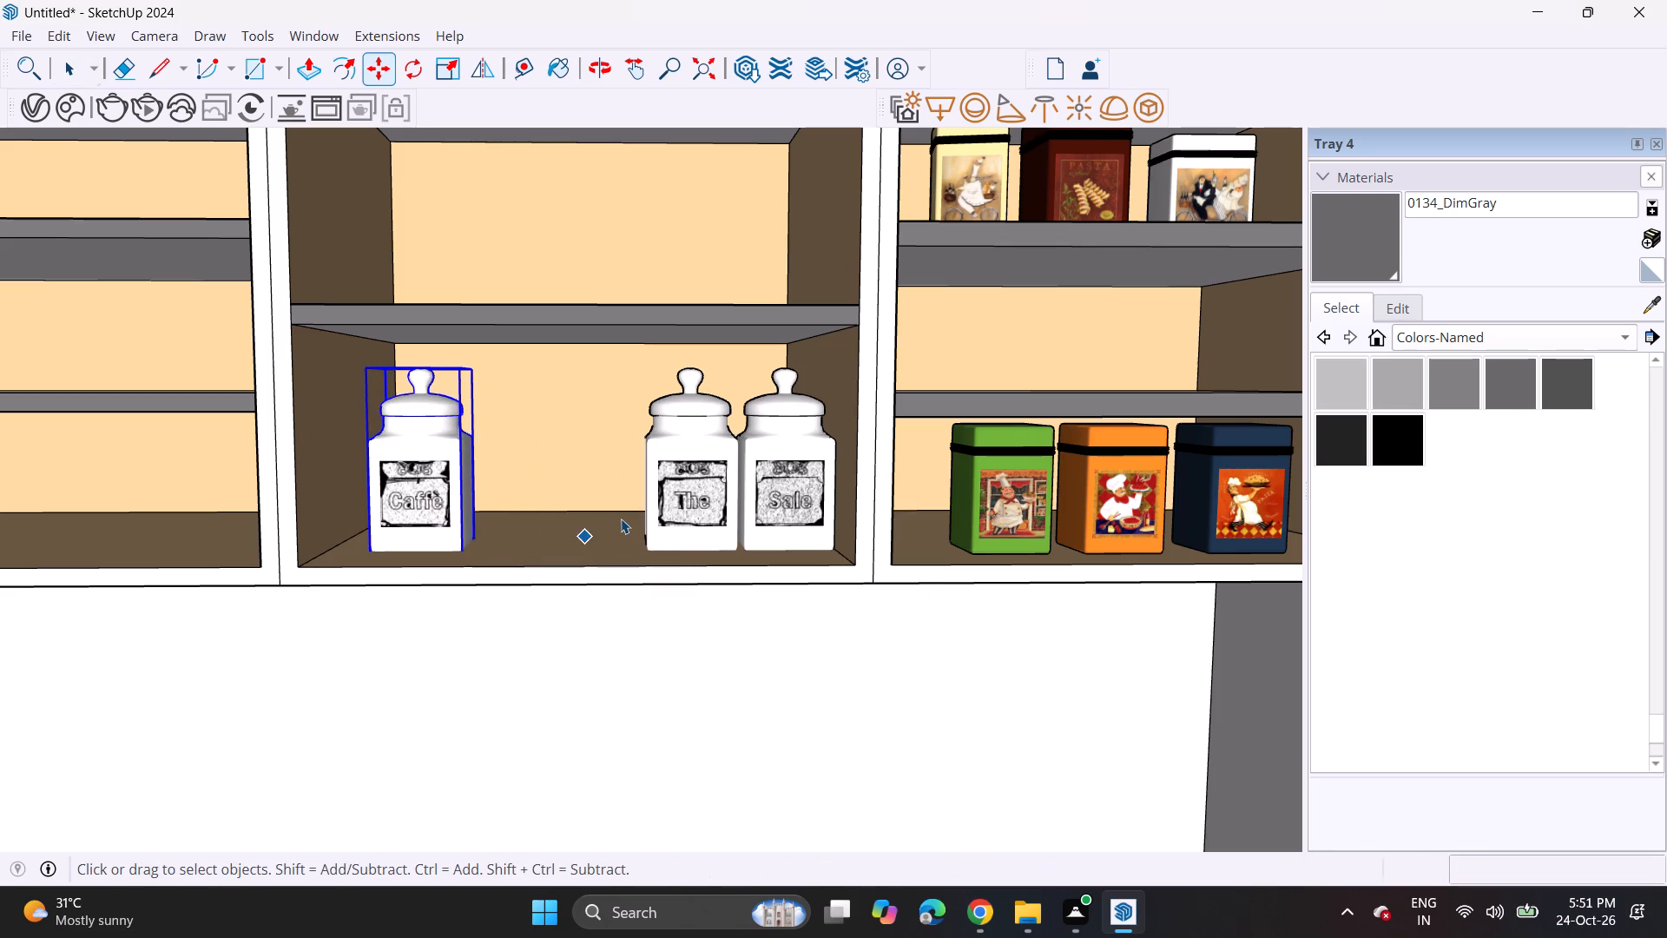
Move the The jar along the lower compartment to stand just beside the Caffè jar, leaving a small gap.
left_click(661, 521)
key("m")
left_click(739, 557)
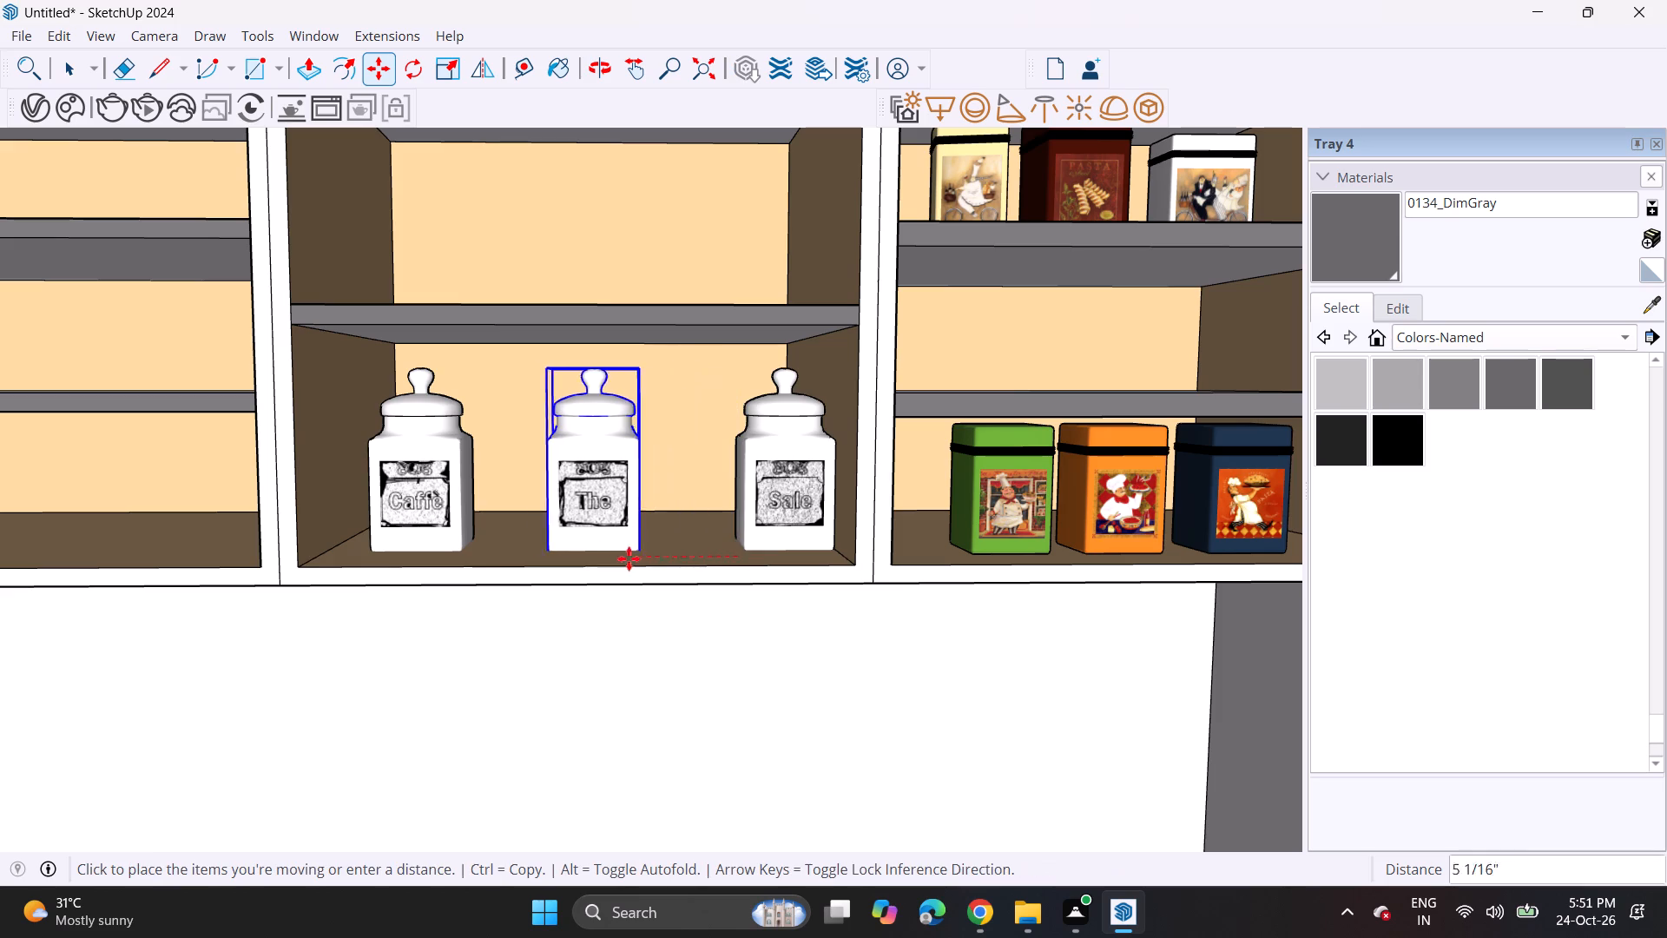
left_click(577, 545)
key("space")
Move the Sale jar about 7 7/16" along the lower compartment so it stands beside the The jar.
left_click(787, 505)
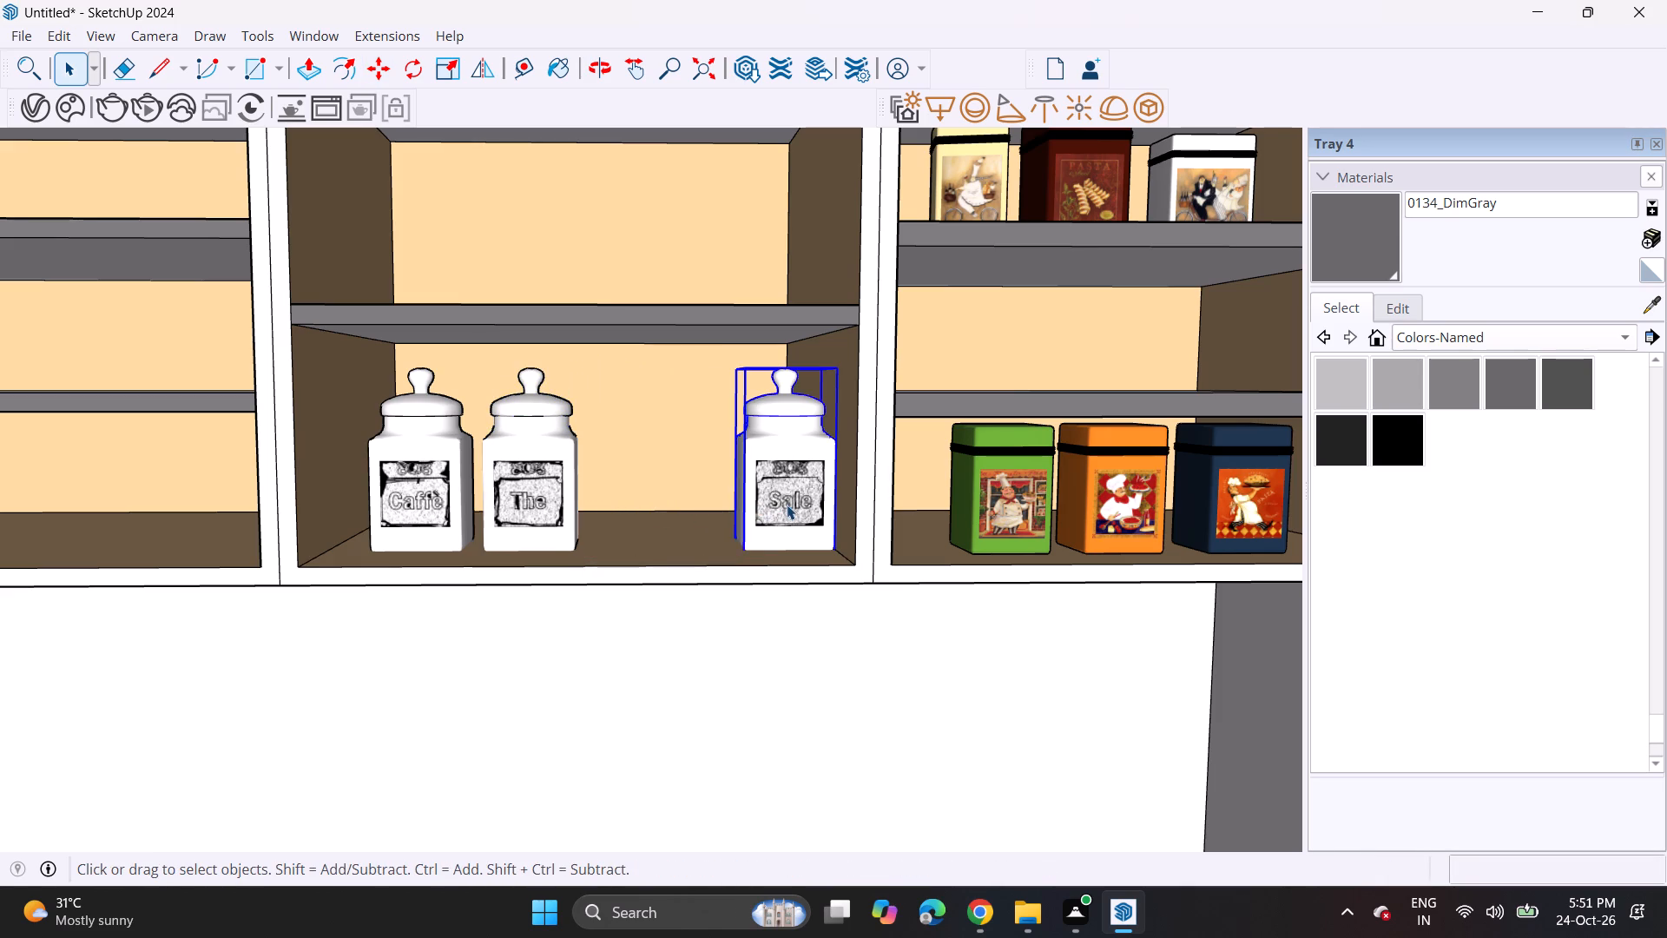
key("m")
left_click(832, 559)
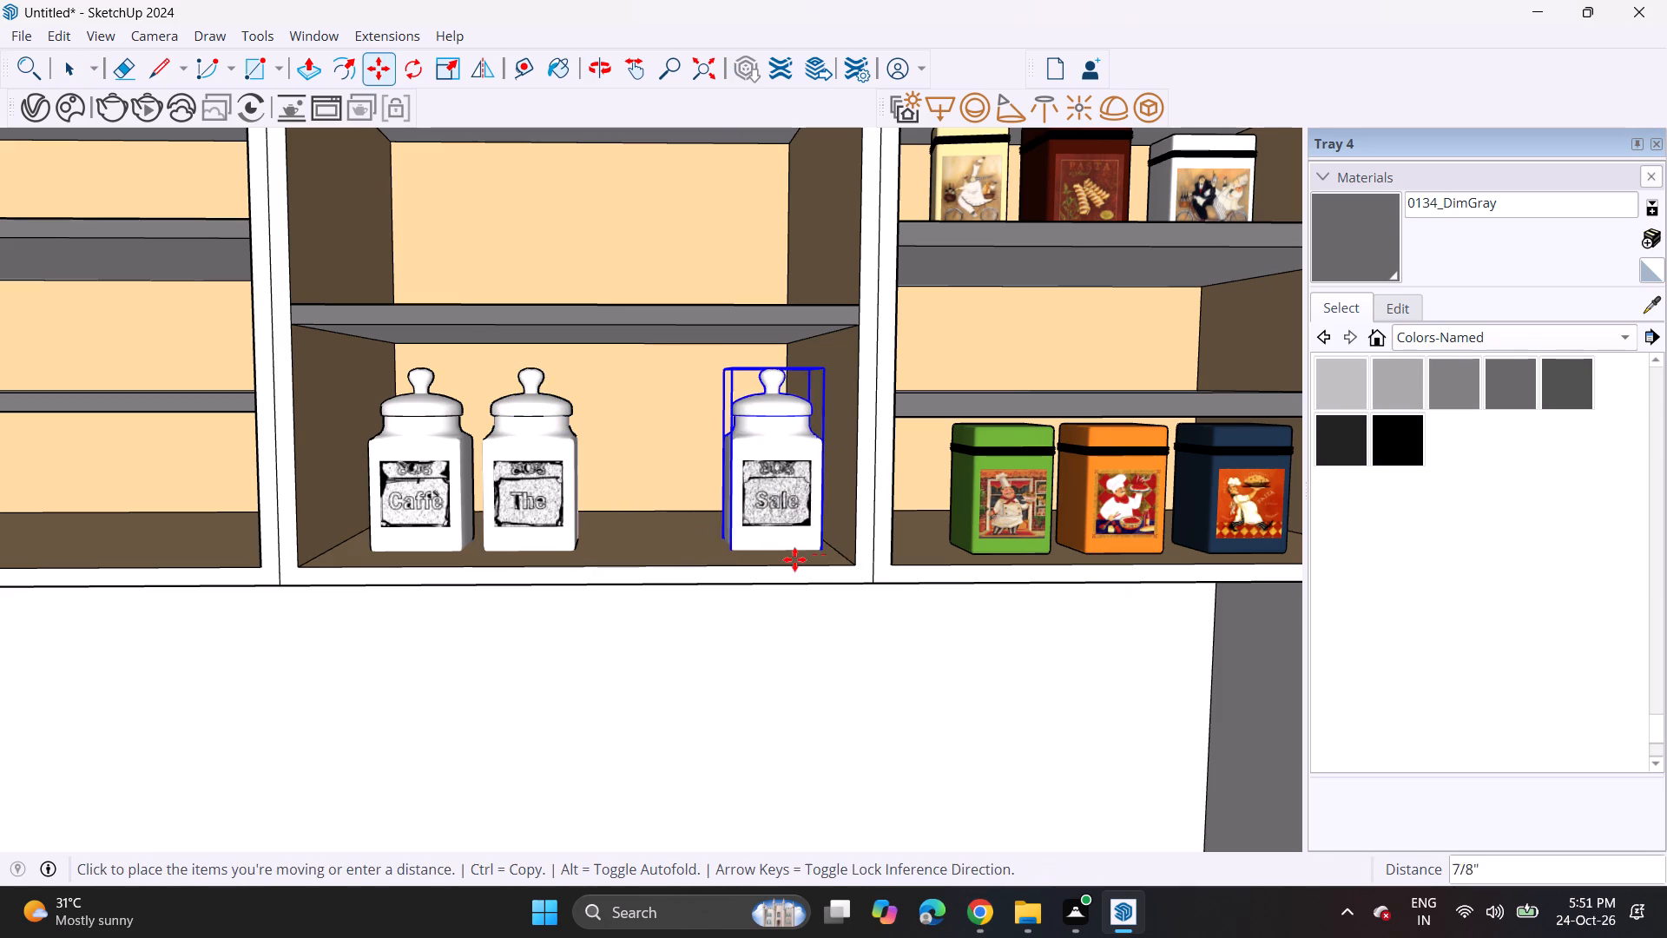
left_click(671, 555)
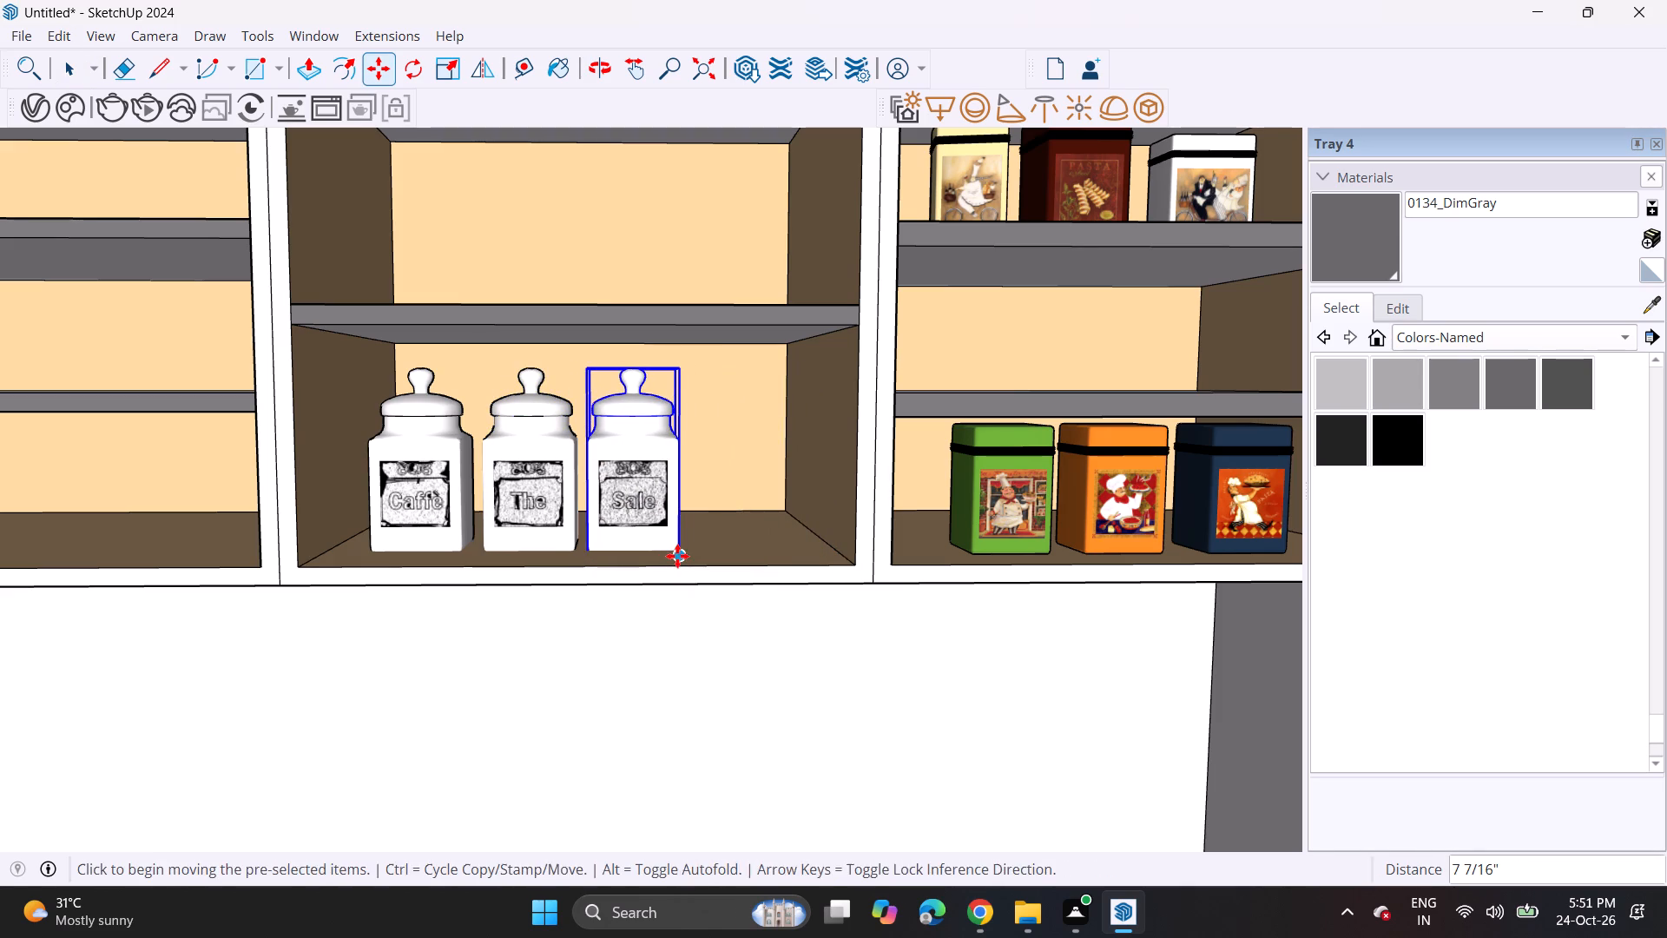
Copy the Sale jar about 5 3/8" along the lower compartment to add a fourth jar to the row.
left_click(679, 557)
left_click(791, 552)
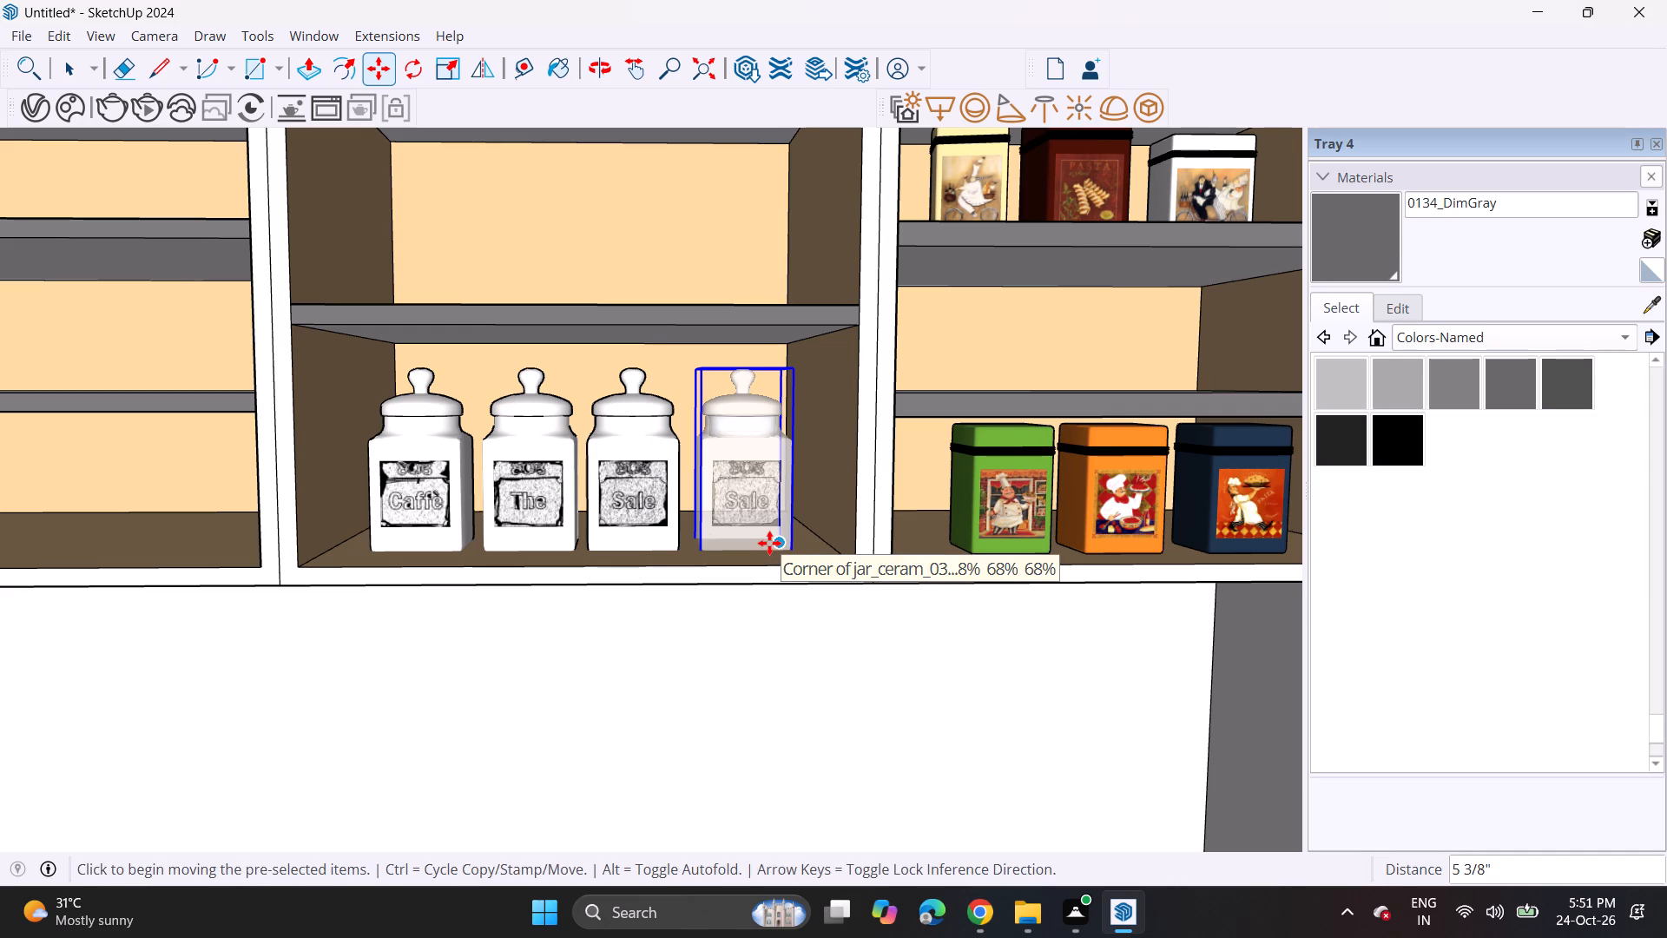
Import the KITCHEN+ITEMS+(3) cup set from Downloads and place it on the shelf above the ceramic jars.
scroll(642, 565, "down", 6)
middle_click_drag(642, 569, 805, 553)
scroll(797, 548, "down", 1)
scroll(797, 548, "up", 1)
scroll(797, 548, "down", 16)
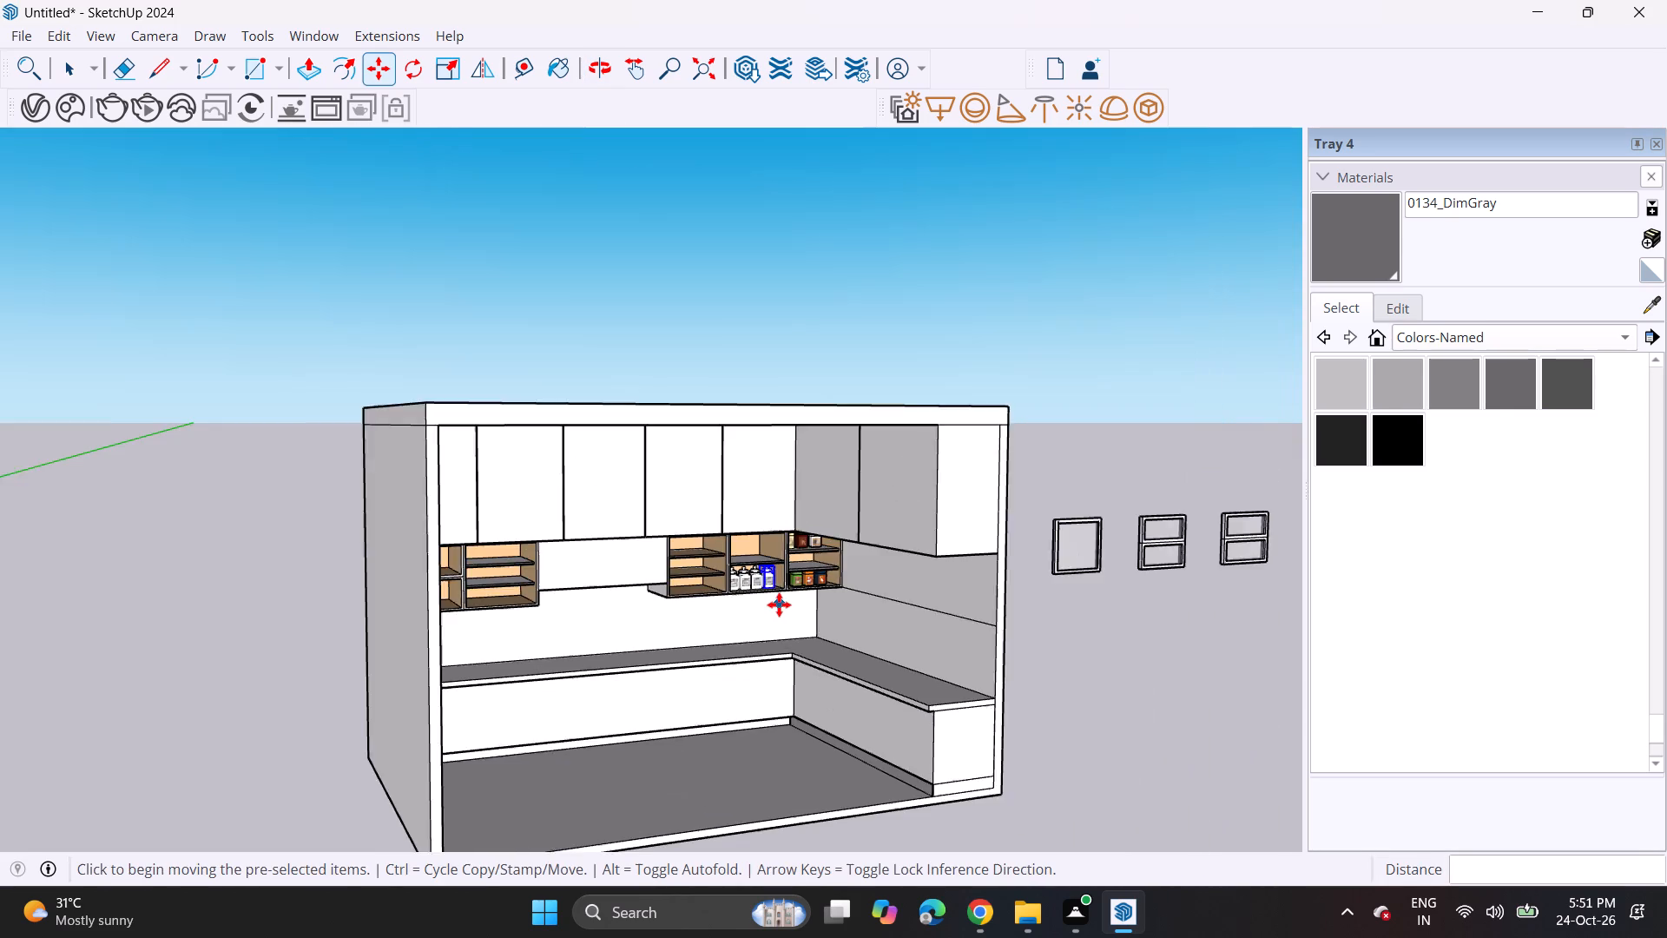
scroll(779, 604, "down", 1)
middle_click_drag(801, 633, 445, 604)
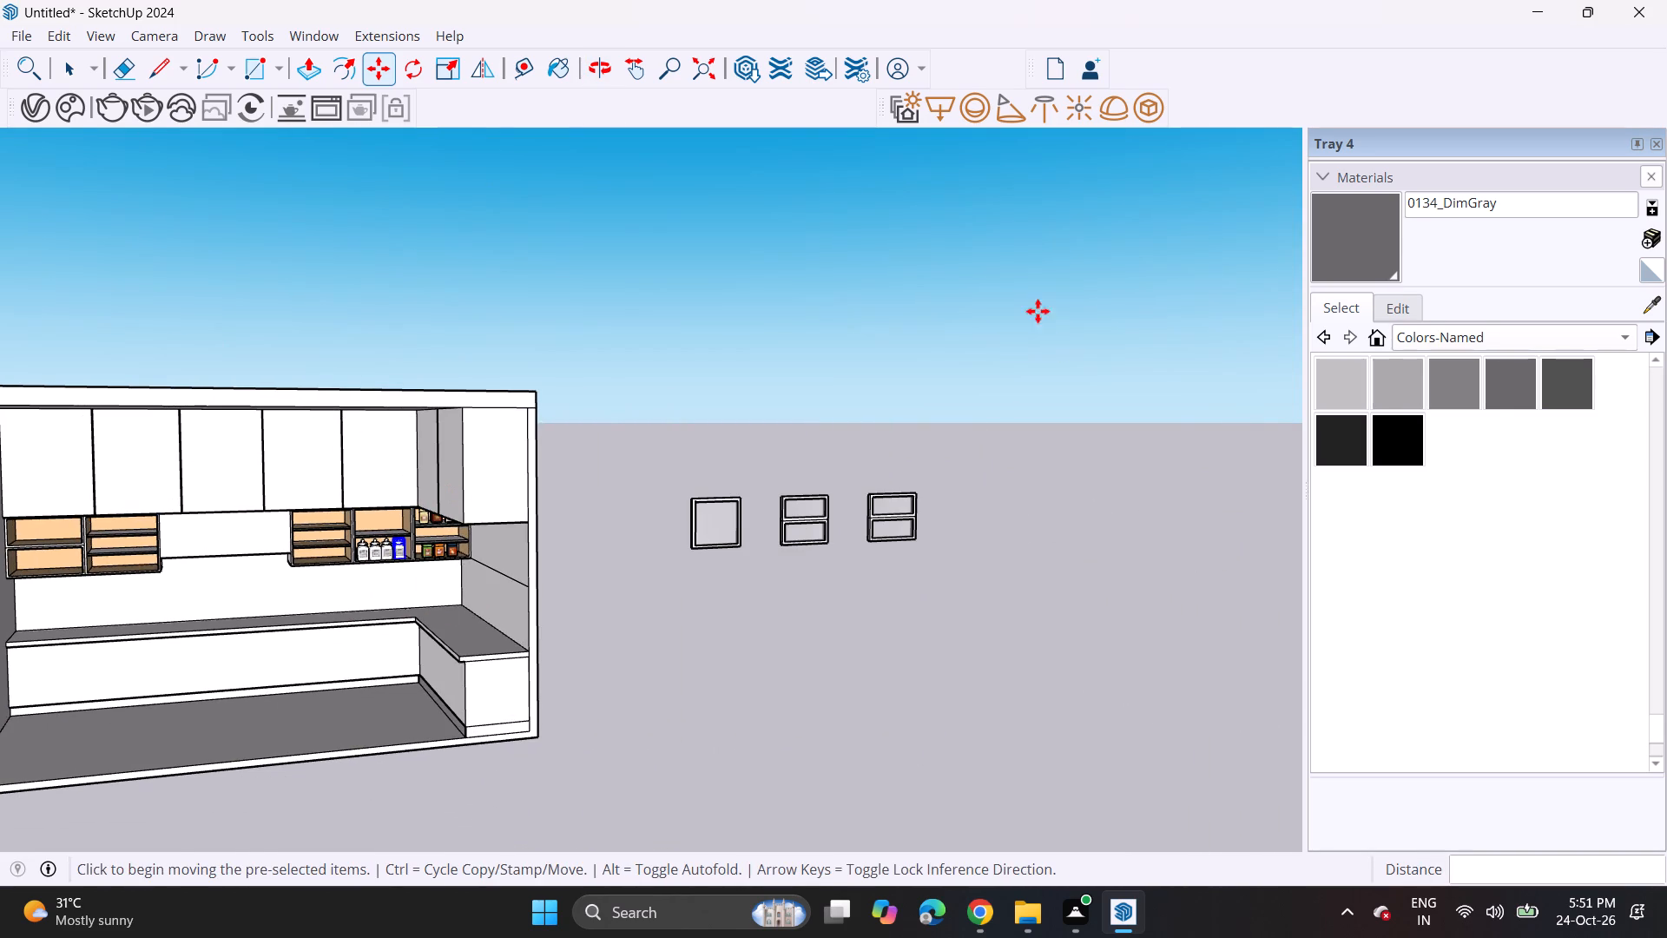
scroll(1066, 360, "down", 6)
left_click(23, 36)
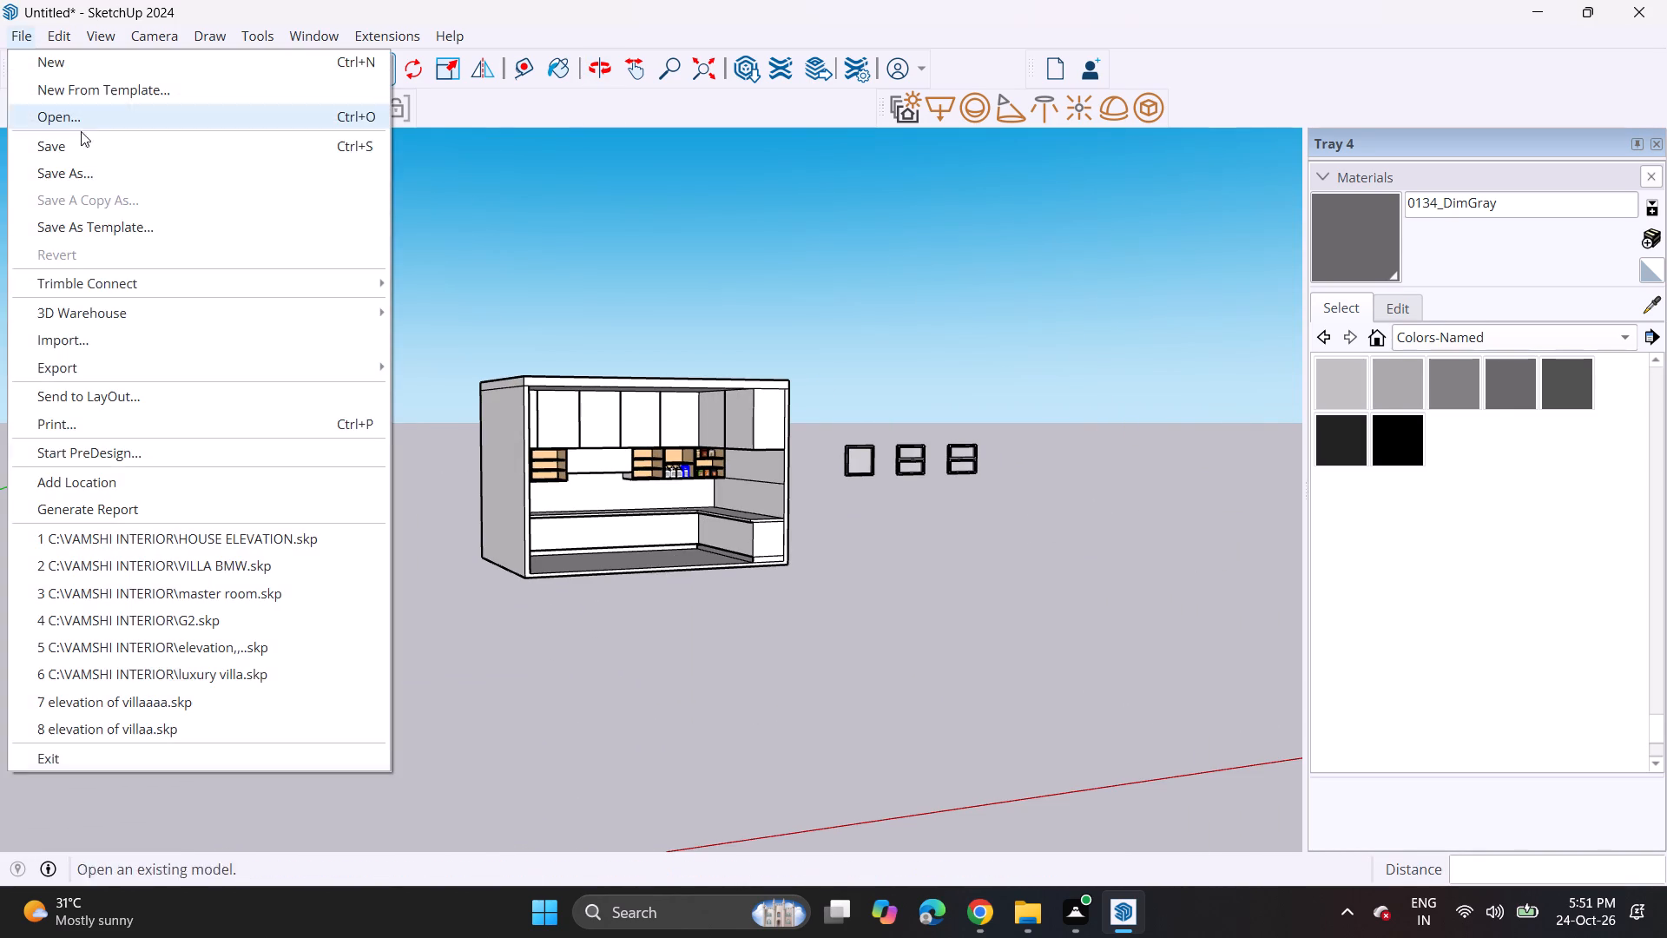
left_click(121, 347)
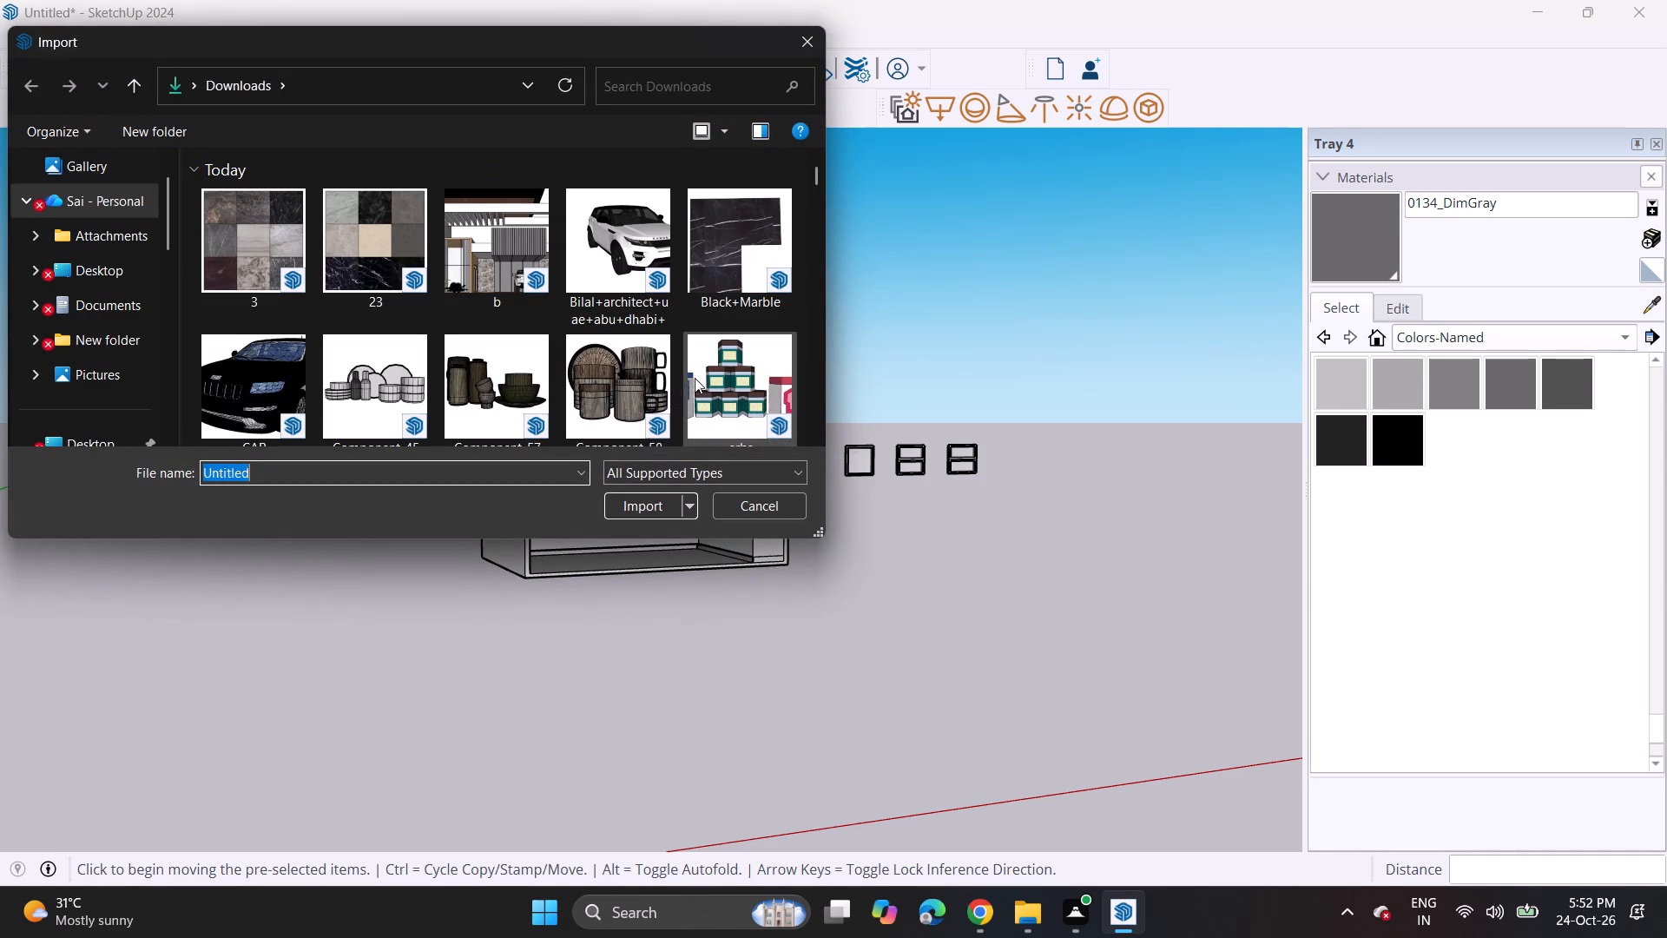
scroll(555, 404, "up", 2)
scroll(555, 405, "down", 3)
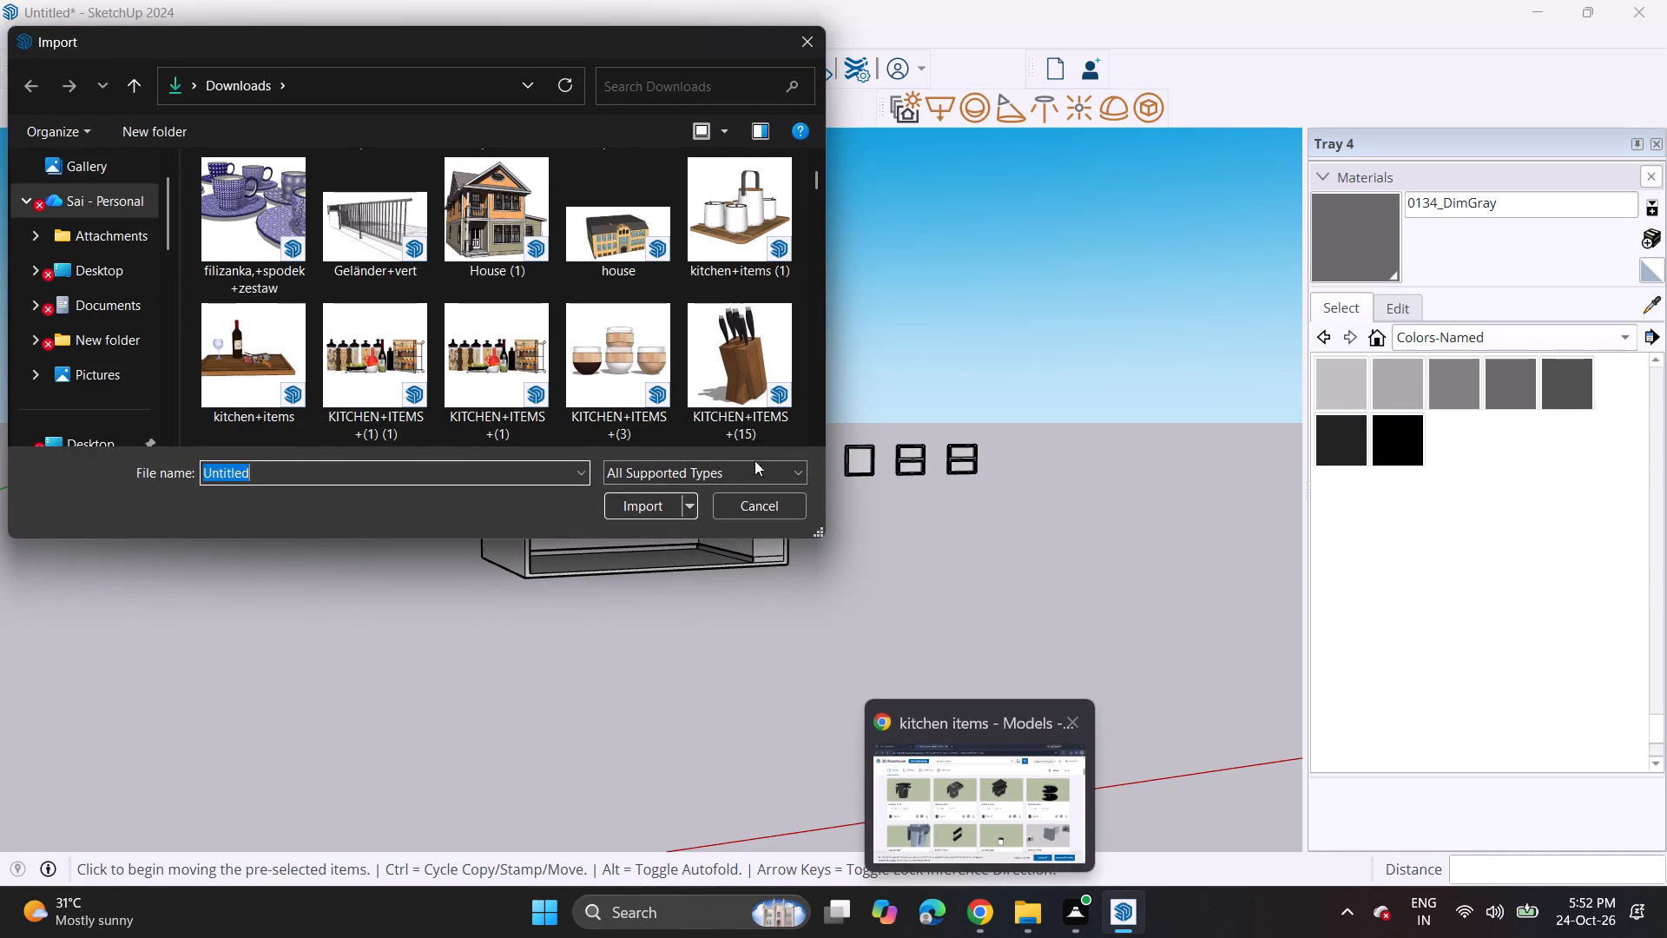
left_click(657, 372)
left_click(648, 507)
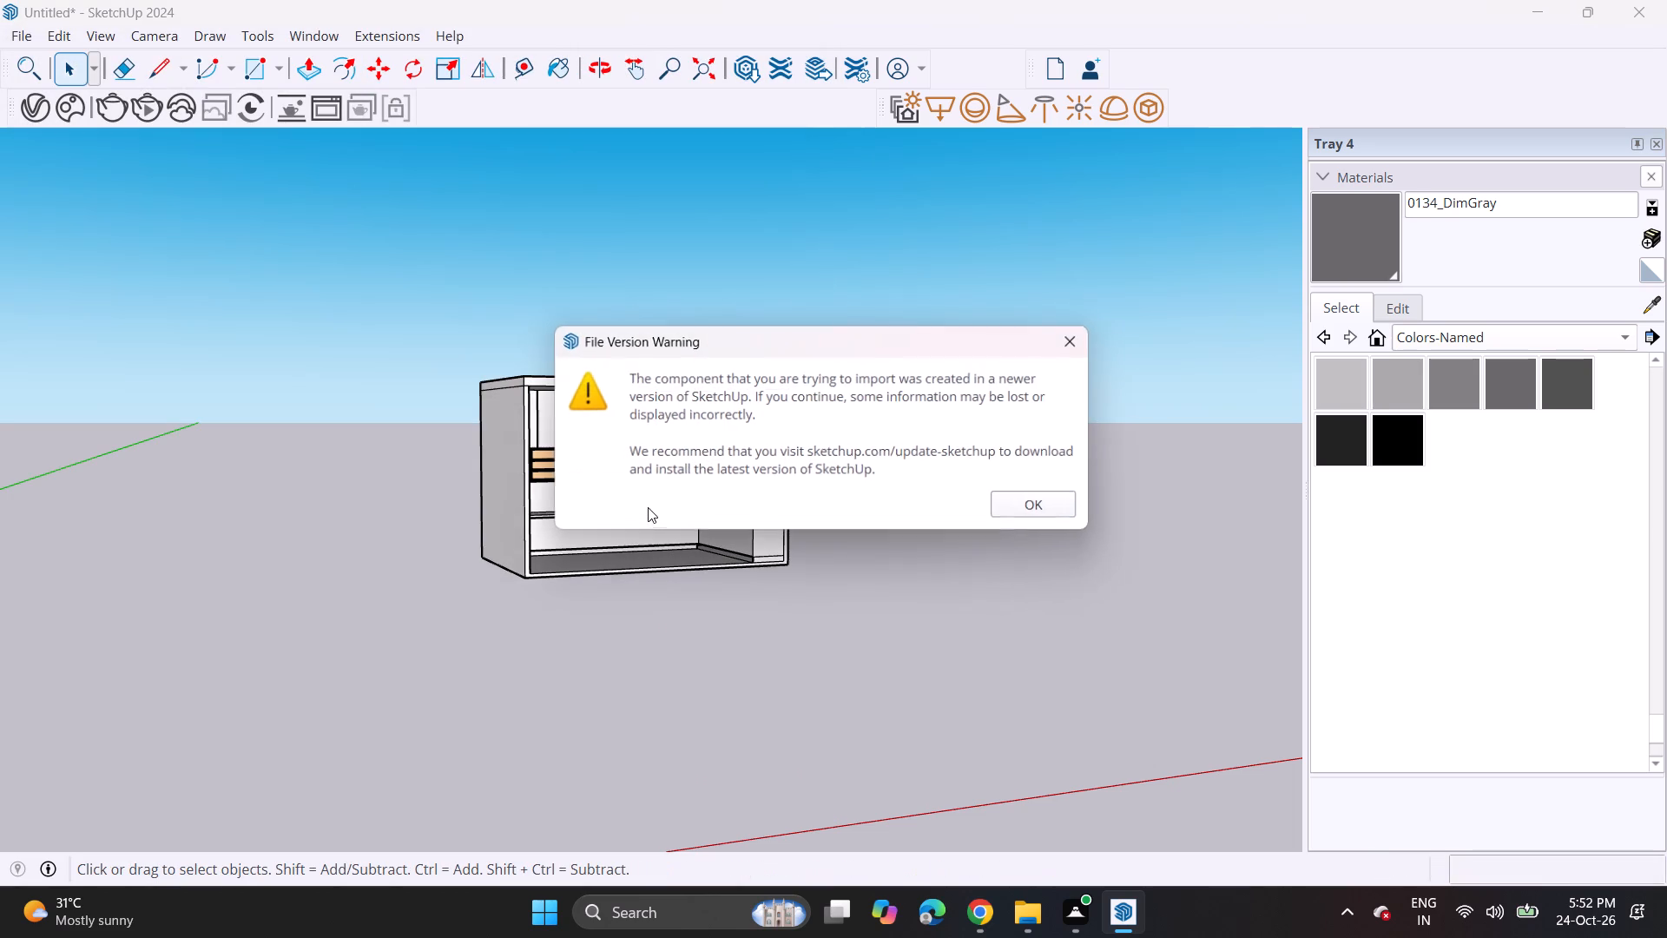
left_click(1043, 510)
scroll(708, 478, "up", 4)
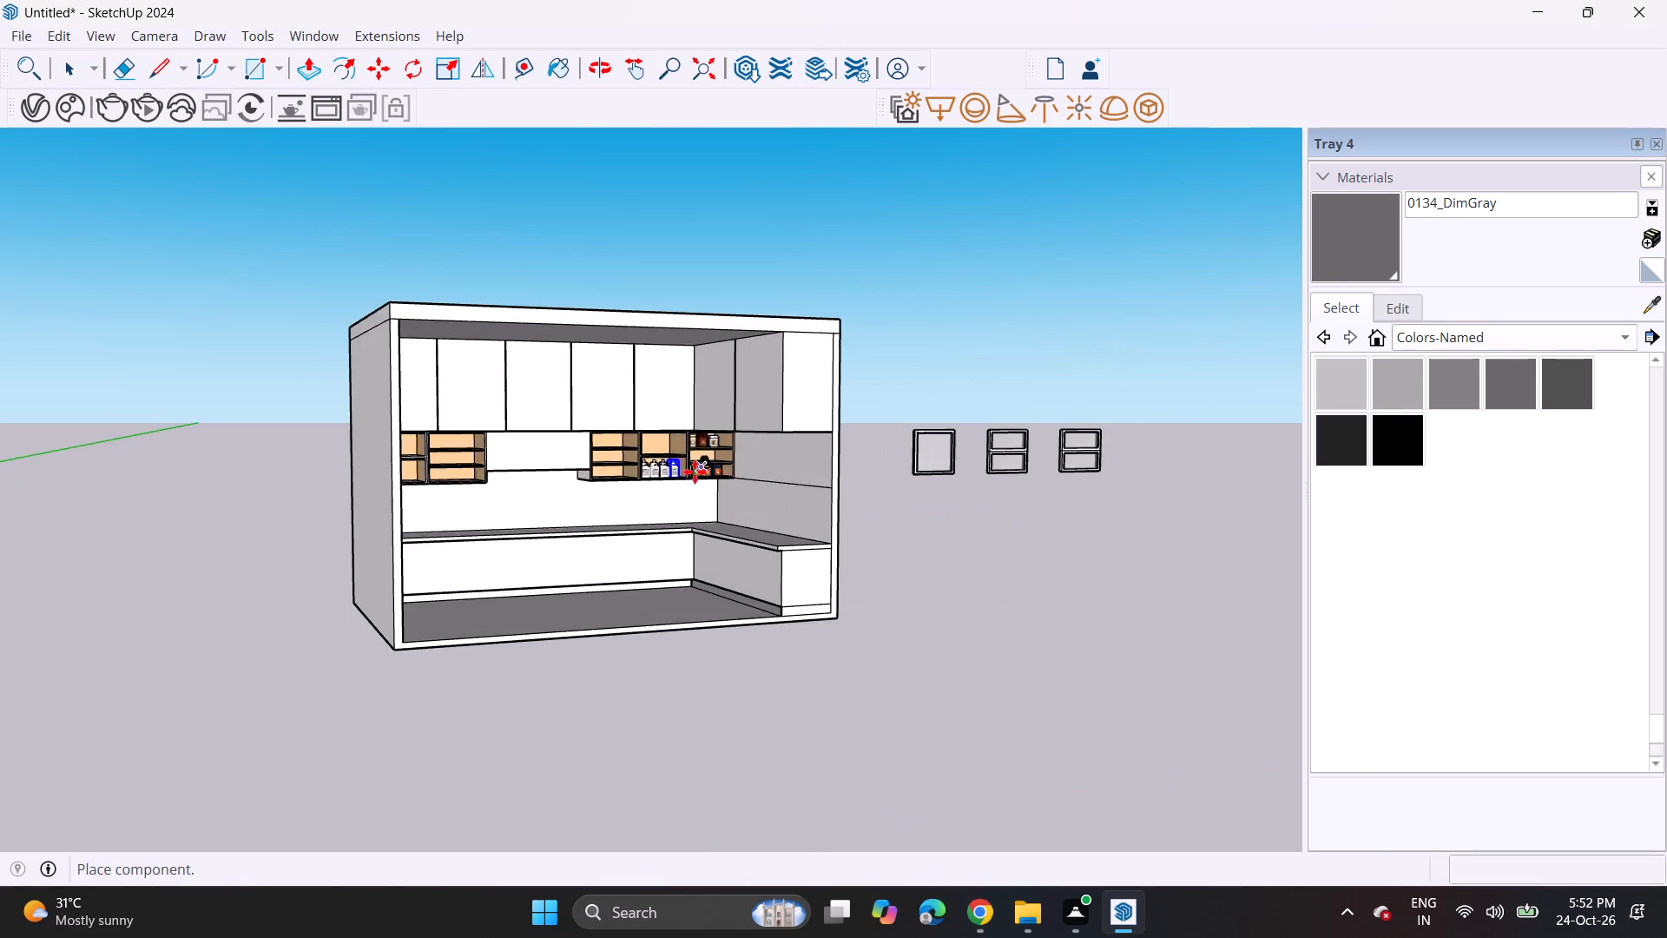
scroll(695, 472, "up", 15)
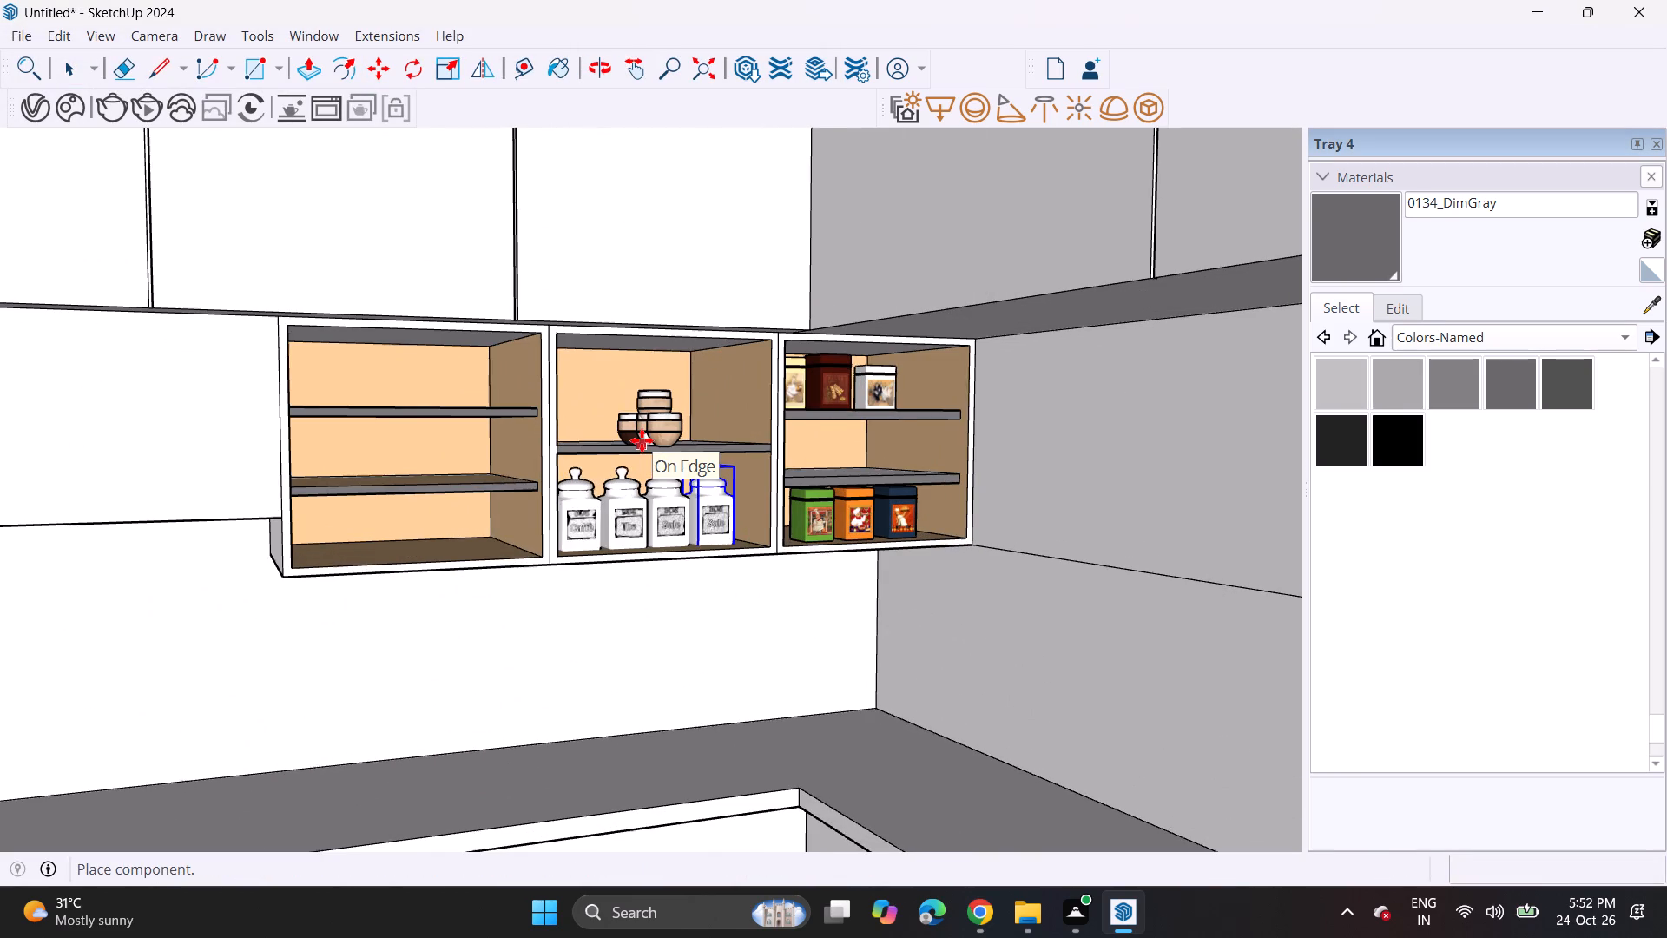
scroll(642, 440, "up", 1)
middle_click_drag(642, 440, 598, 452)
left_click(611, 450)
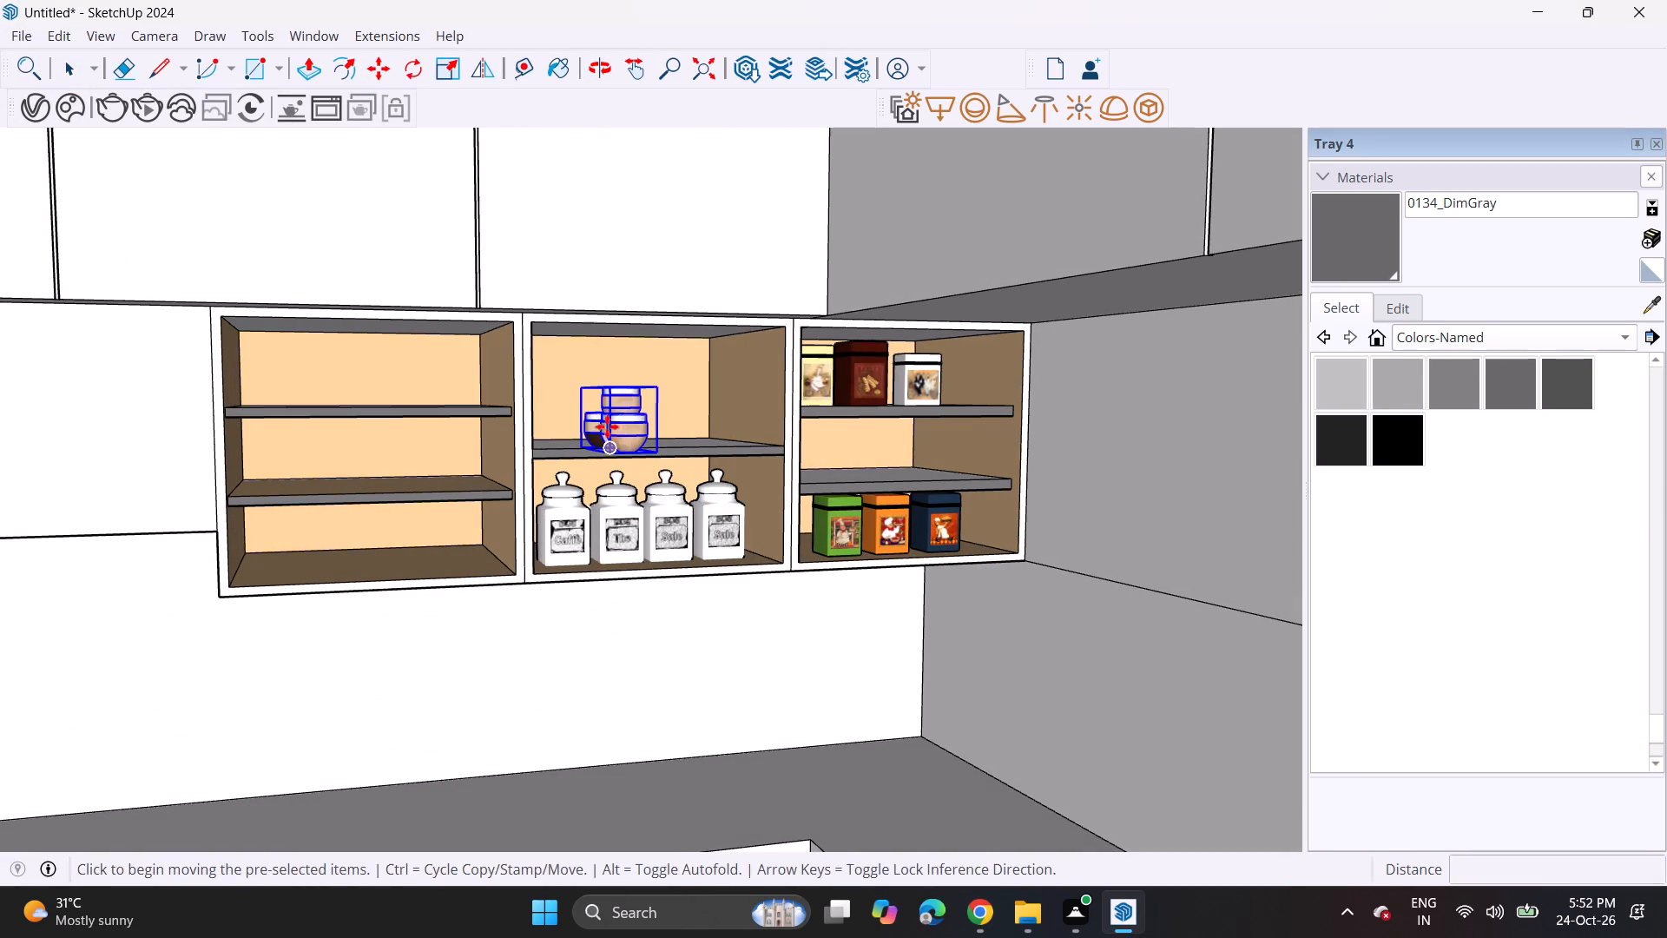
Rotate the cup set 90 degrees horizontally so its cups line up along the shelf.
left_click(415, 68)
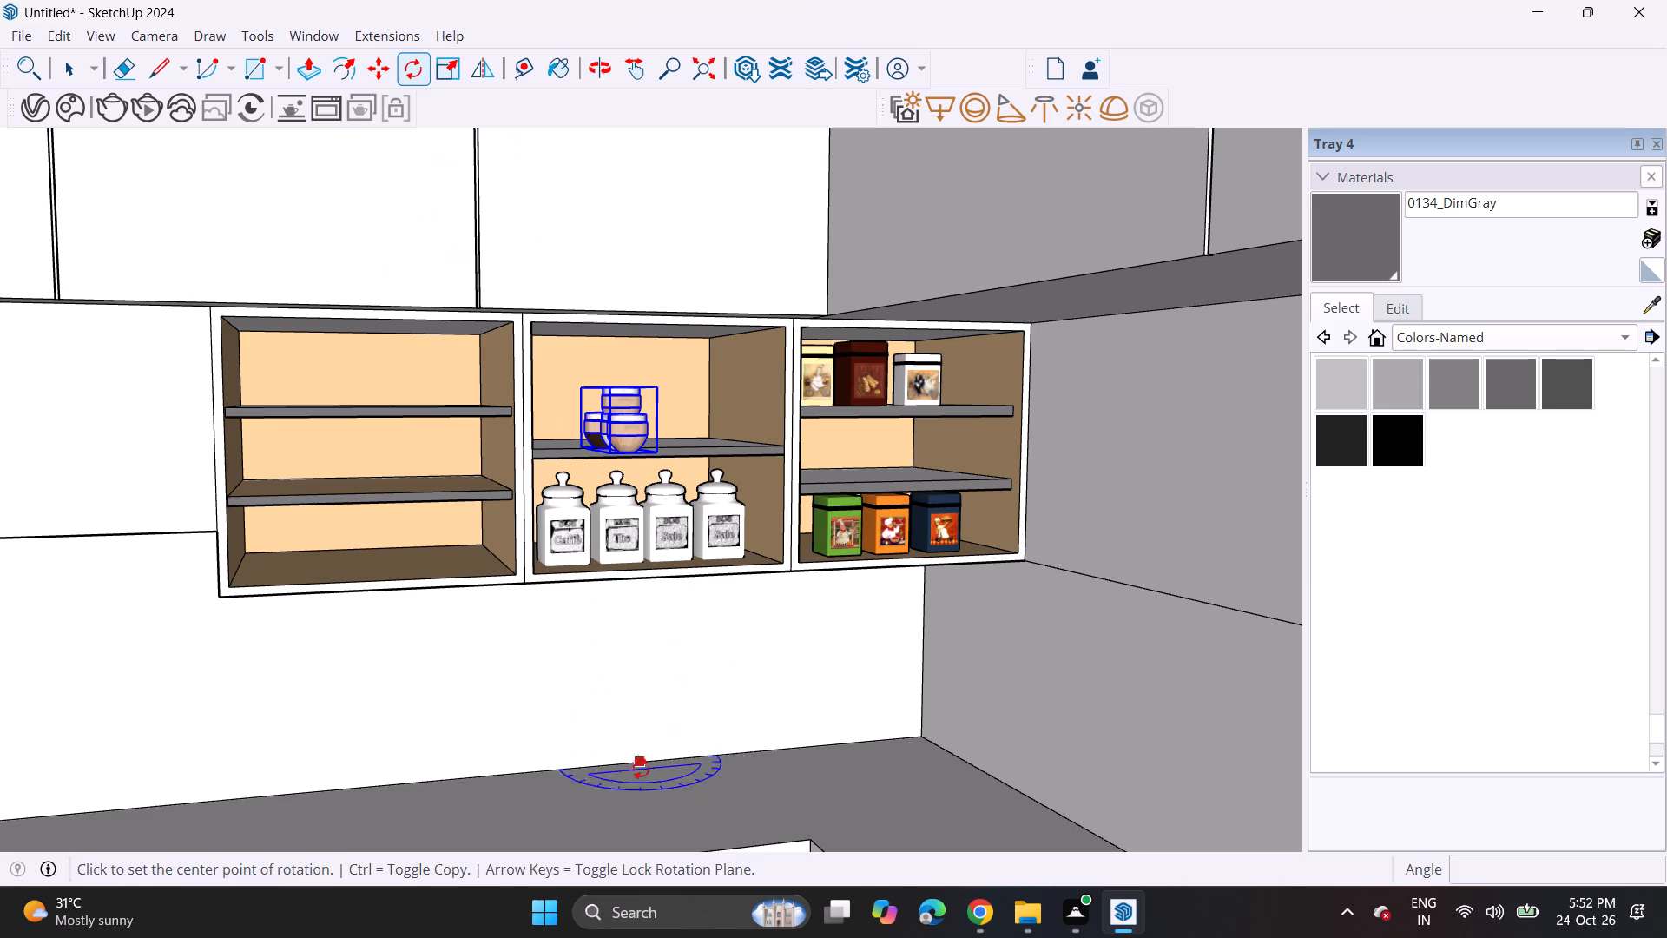
left_click(638, 803)
left_click(696, 785)
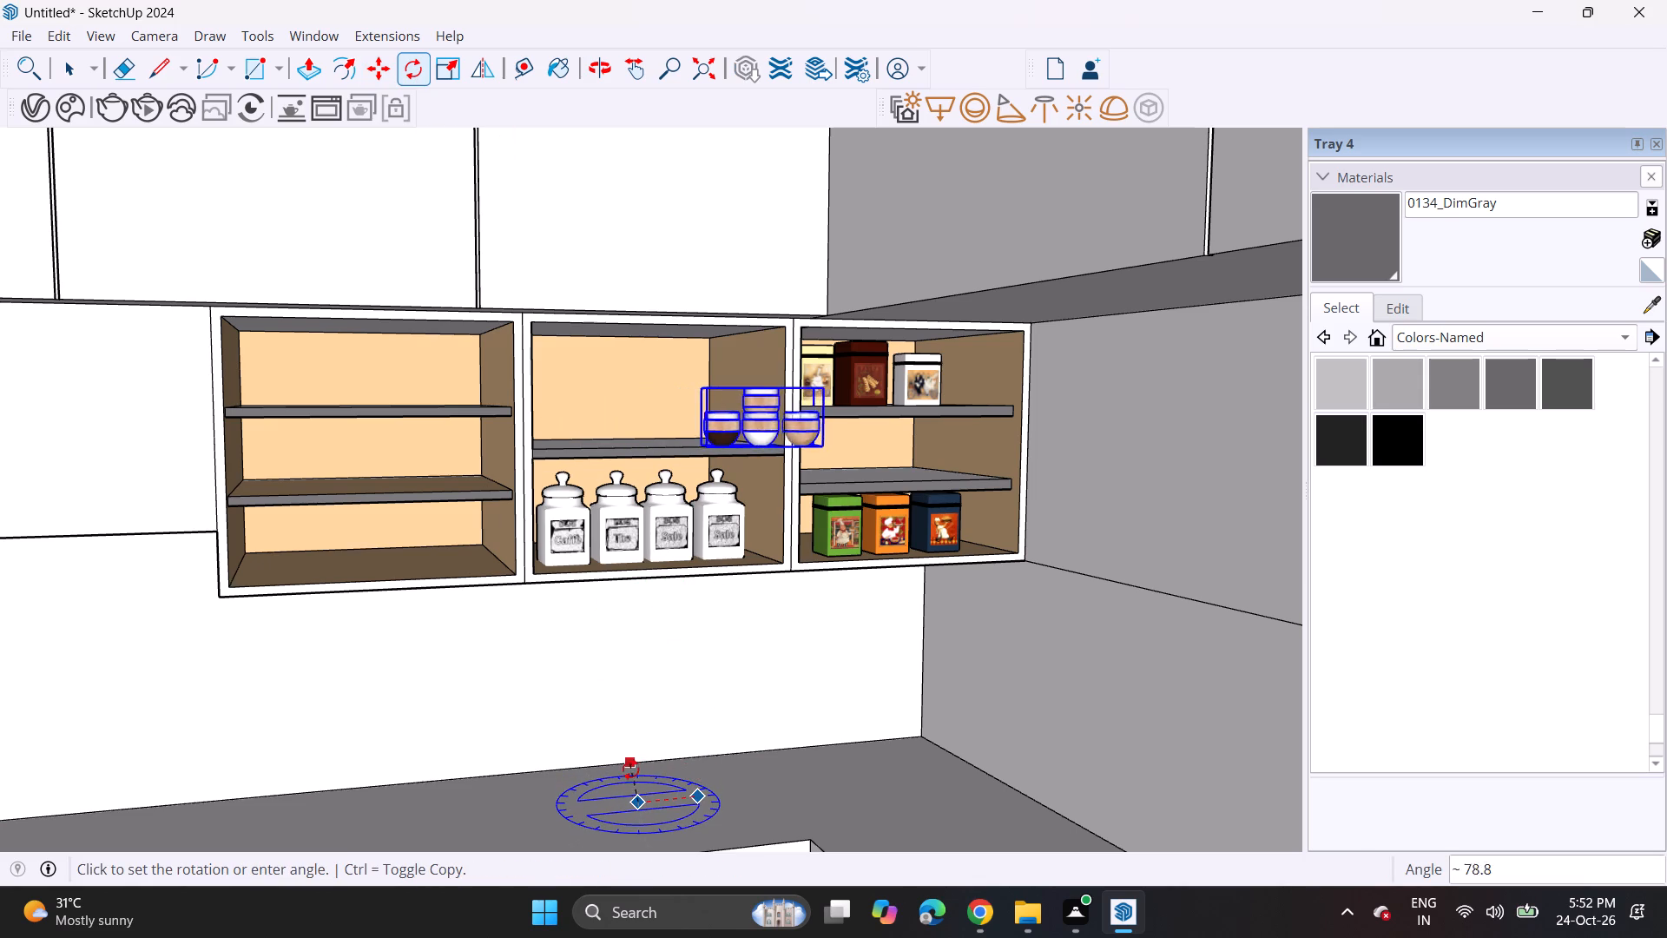
left_click(620, 776)
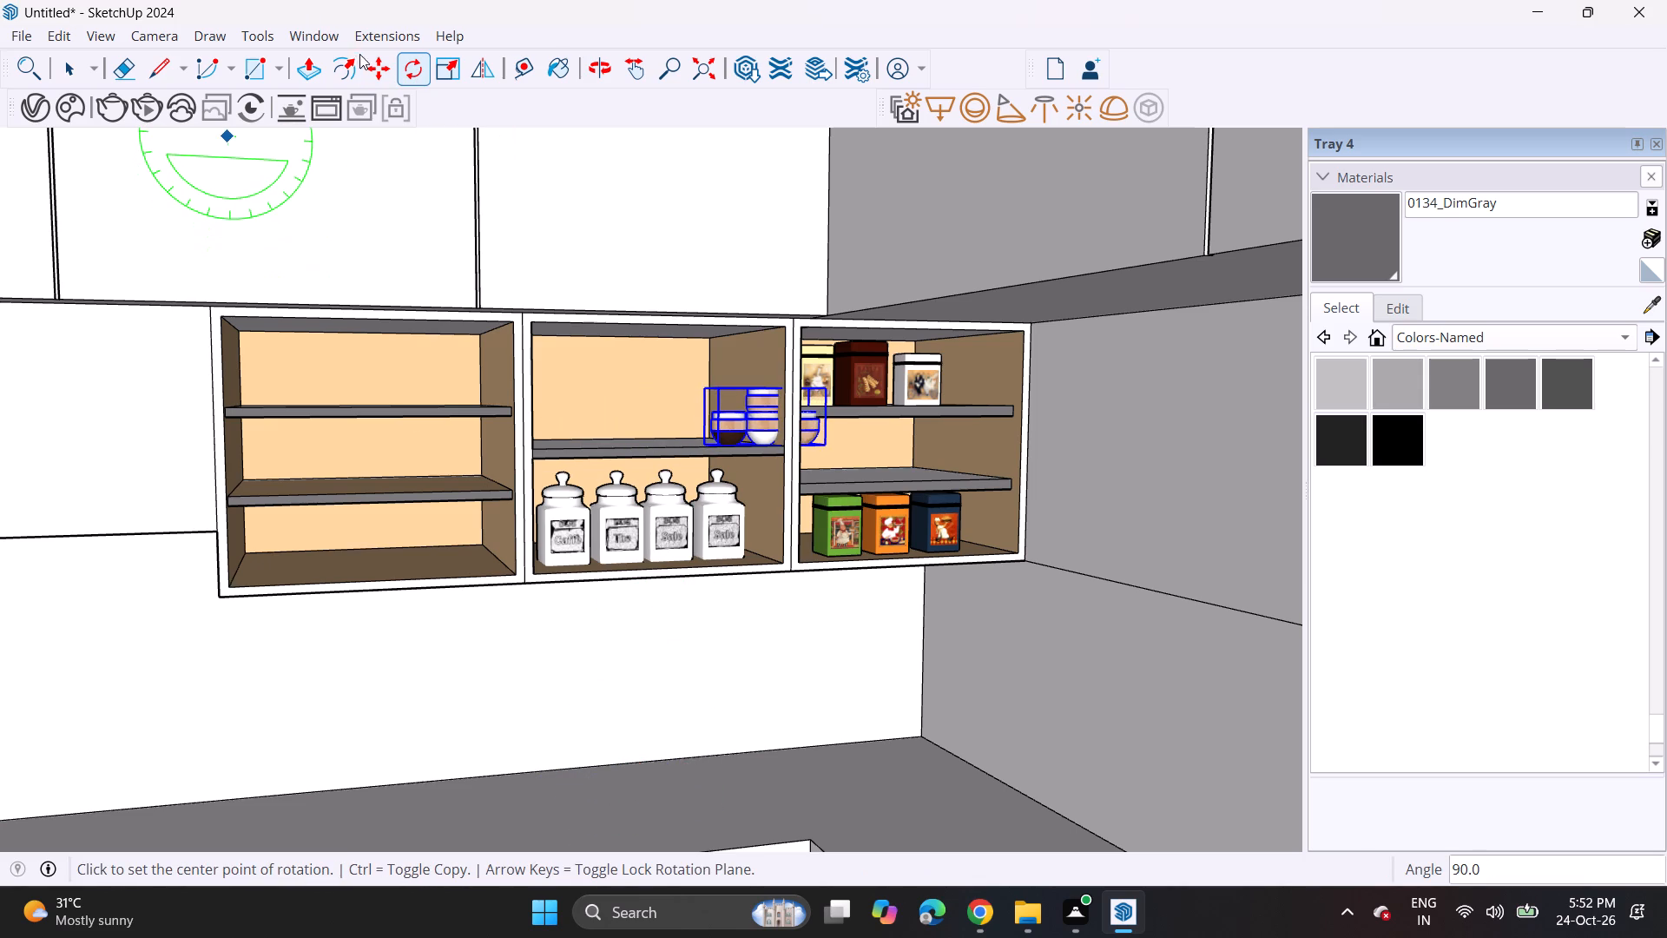
Move the rotated cup set about 1' back onto the shelf above the ceramic jars.
left_click(379, 70)
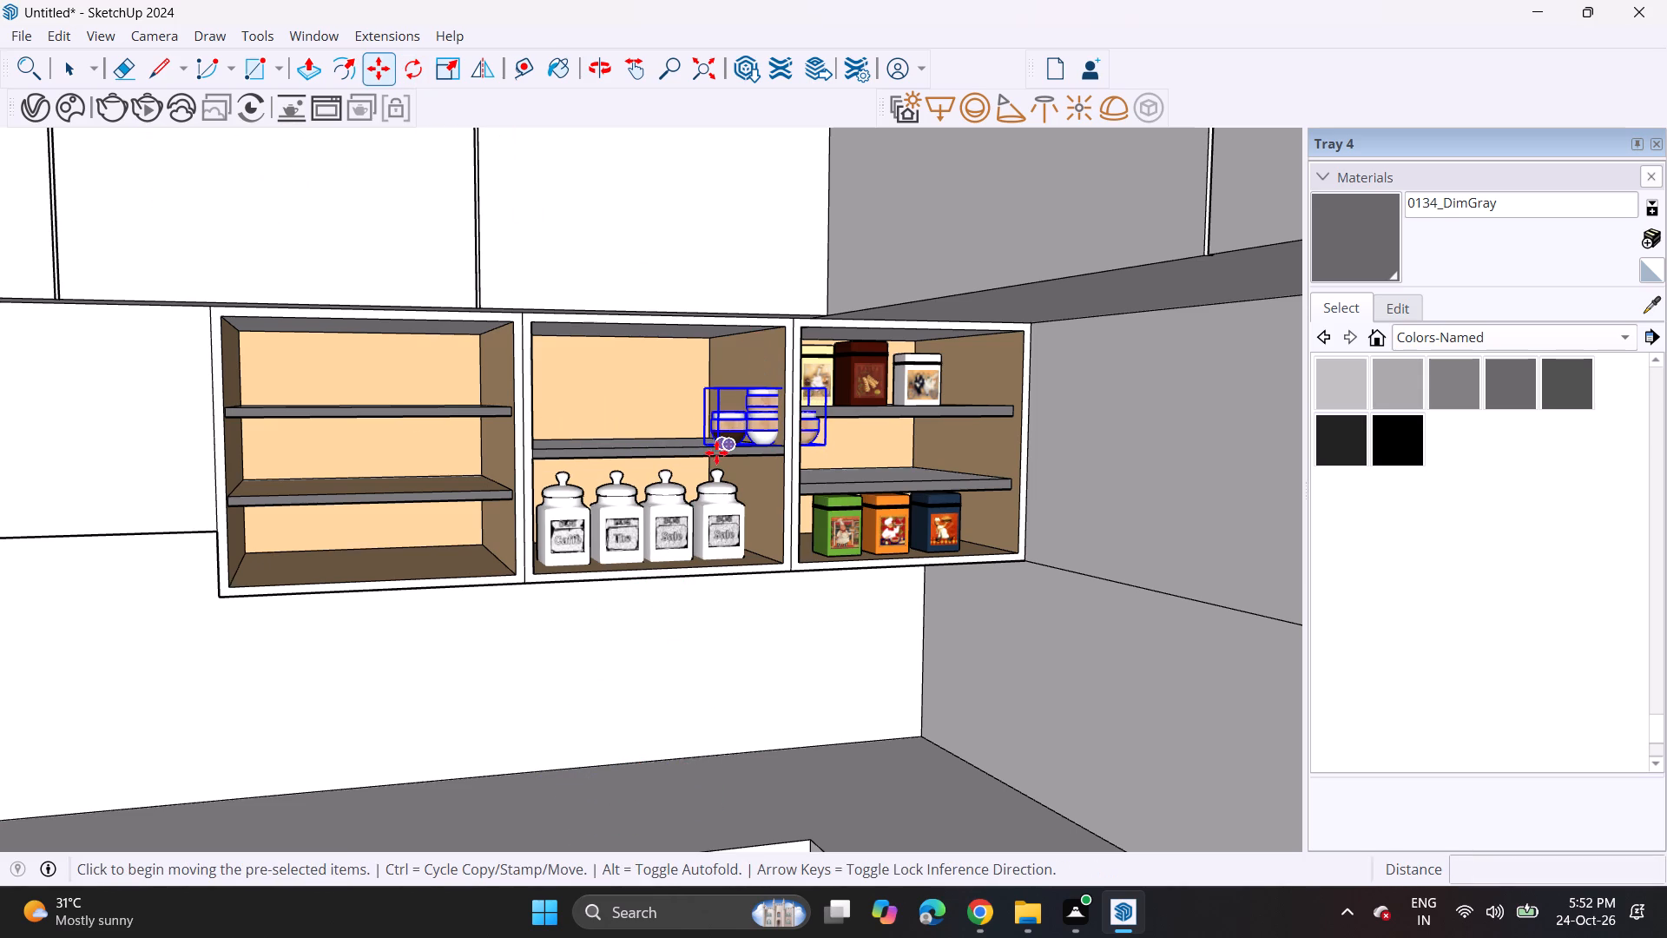
left_click(716, 458)
middle_click_drag(567, 454, 609, 518)
scroll(621, 479, "up", 2)
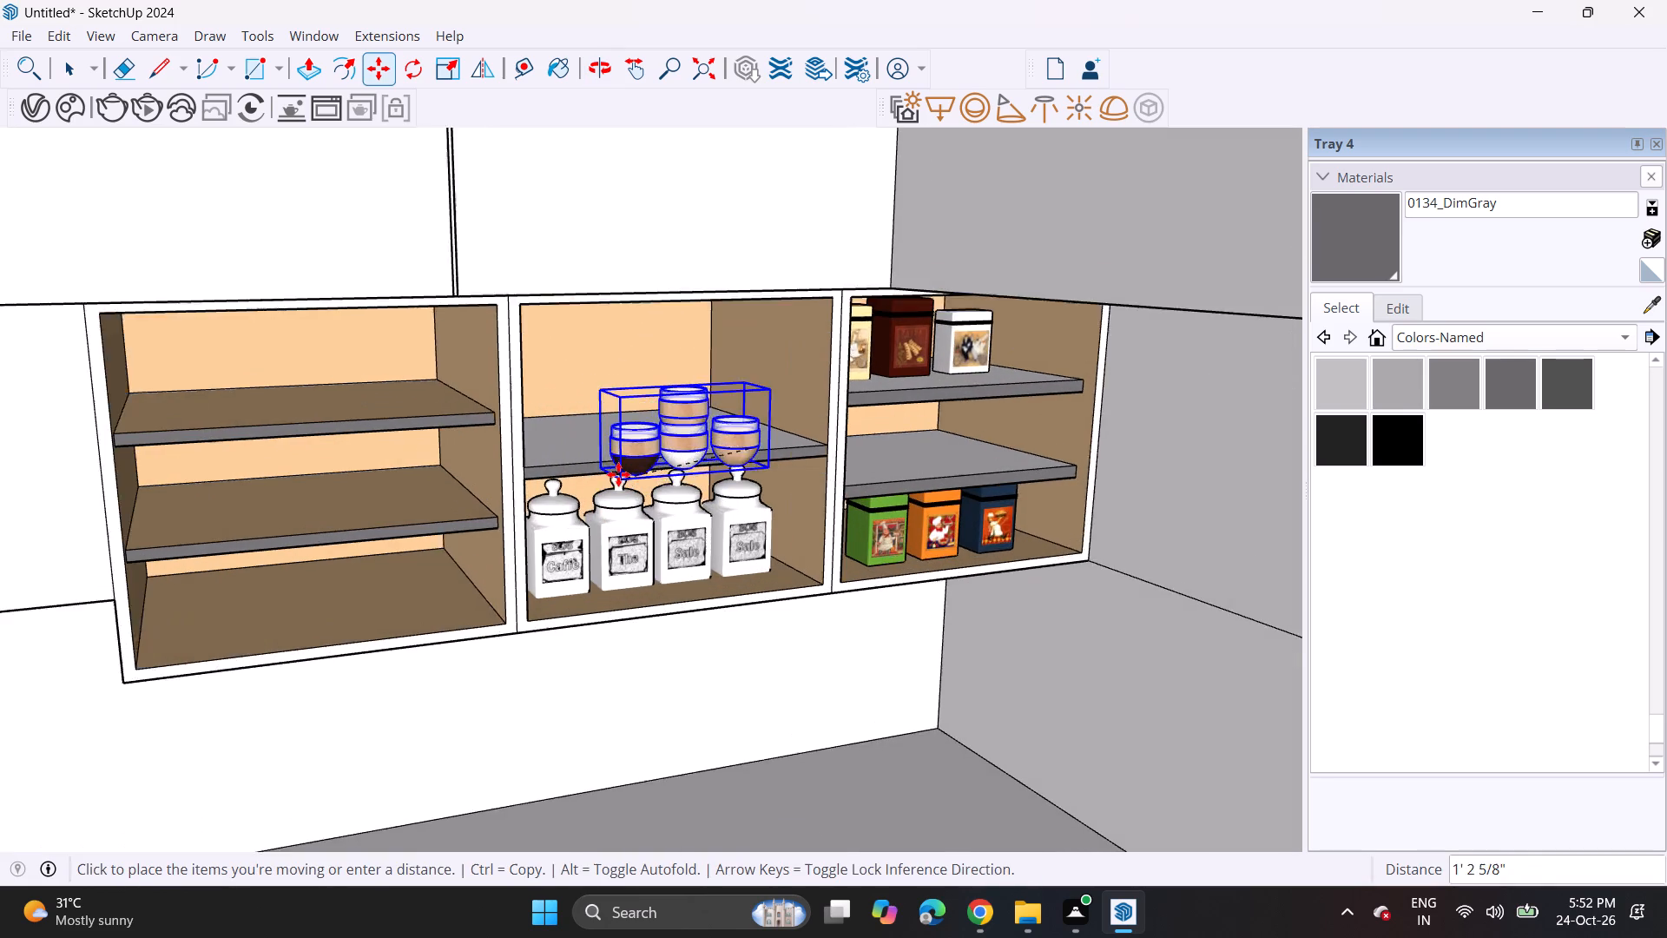
scroll(618, 474, "up", 2)
left_click(585, 442)
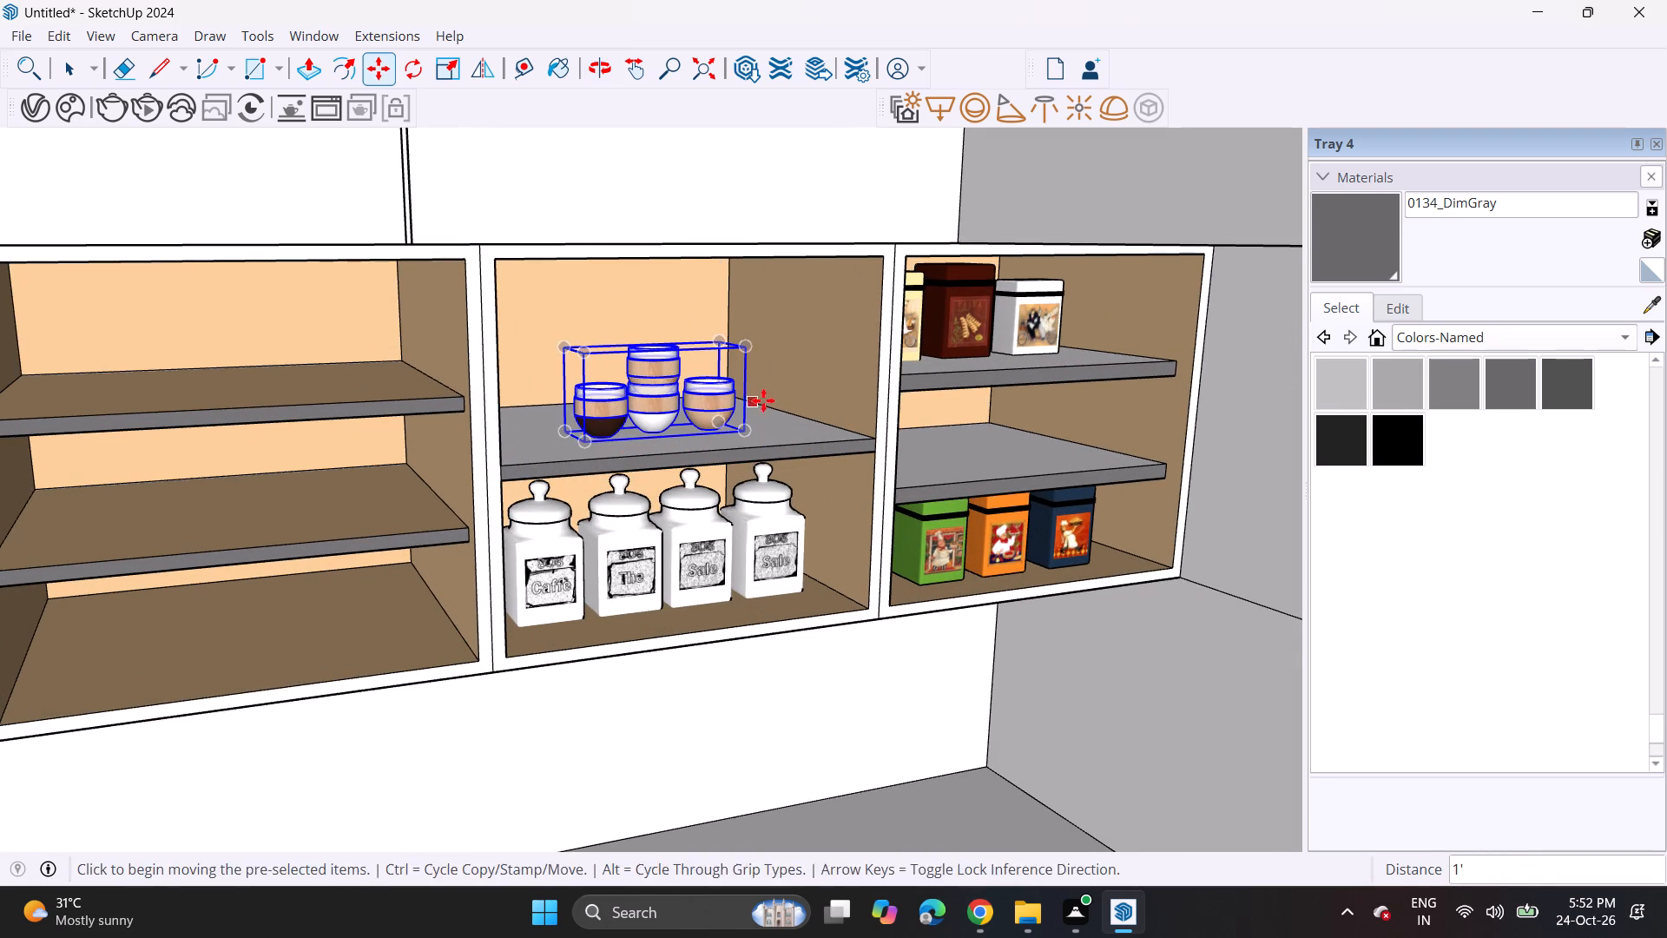
middle_click_drag(762, 400, 702, 307)
scroll(702, 307, "up", 1)
scroll(702, 307, "down", 7)
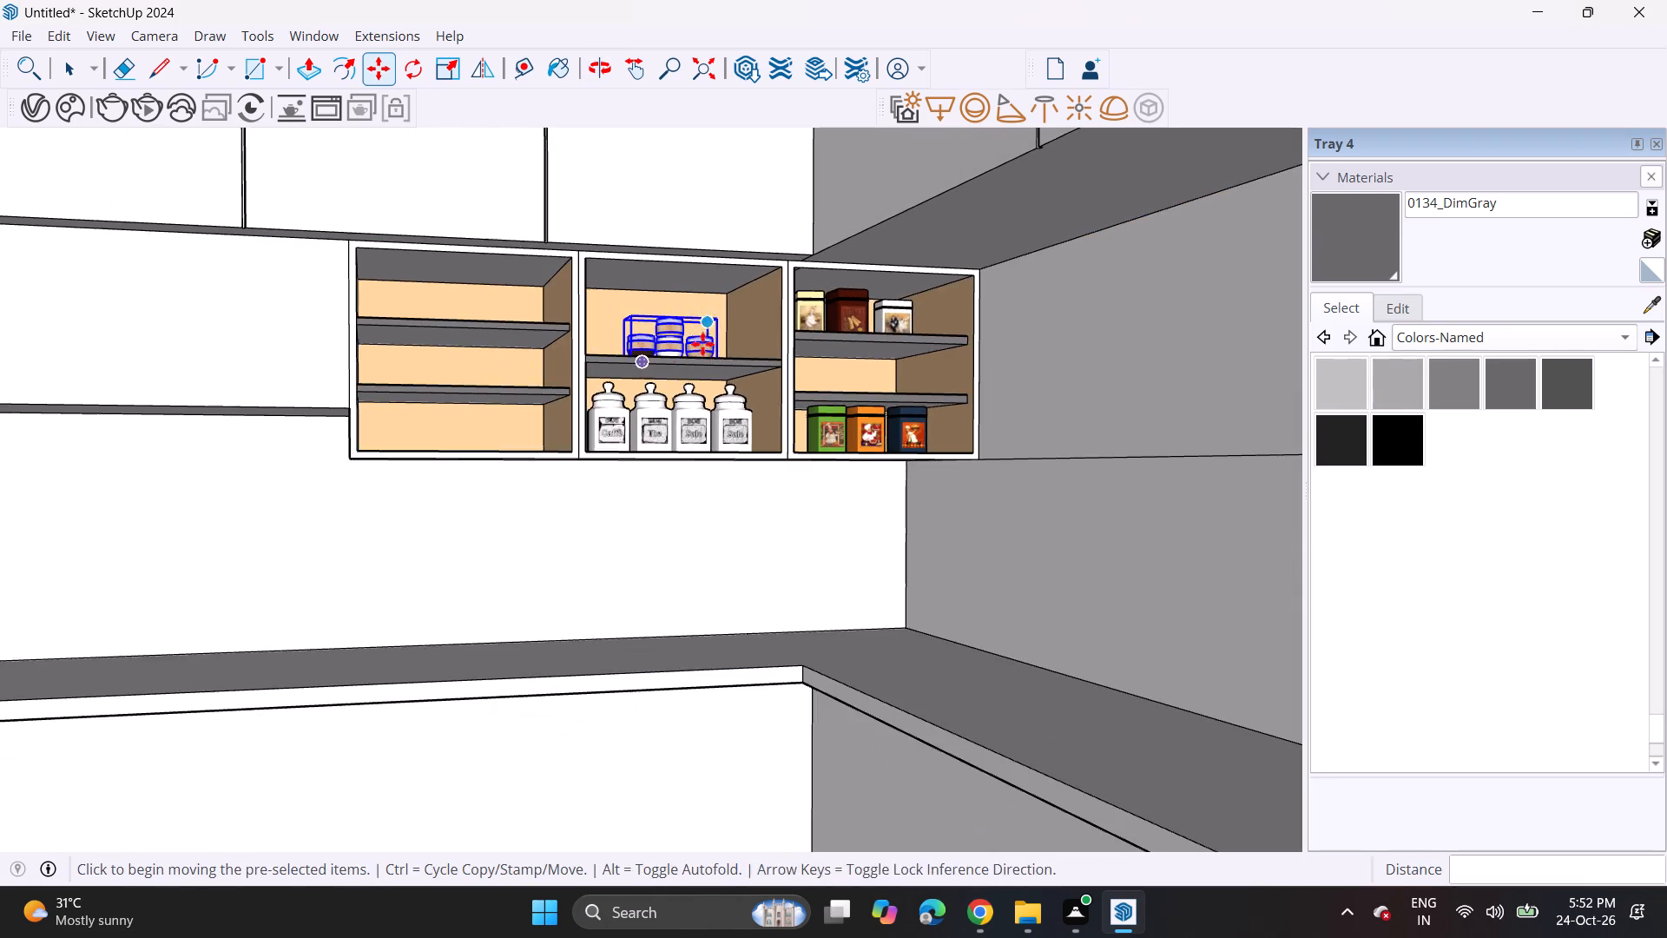
scroll(722, 379, "down", 4)
key("space")
left_click(696, 508)
Import the Component 45 tableware set and place it in the bottom compartment of the empty three-tier unit beside the jars.
scroll(685, 501, "down", 5)
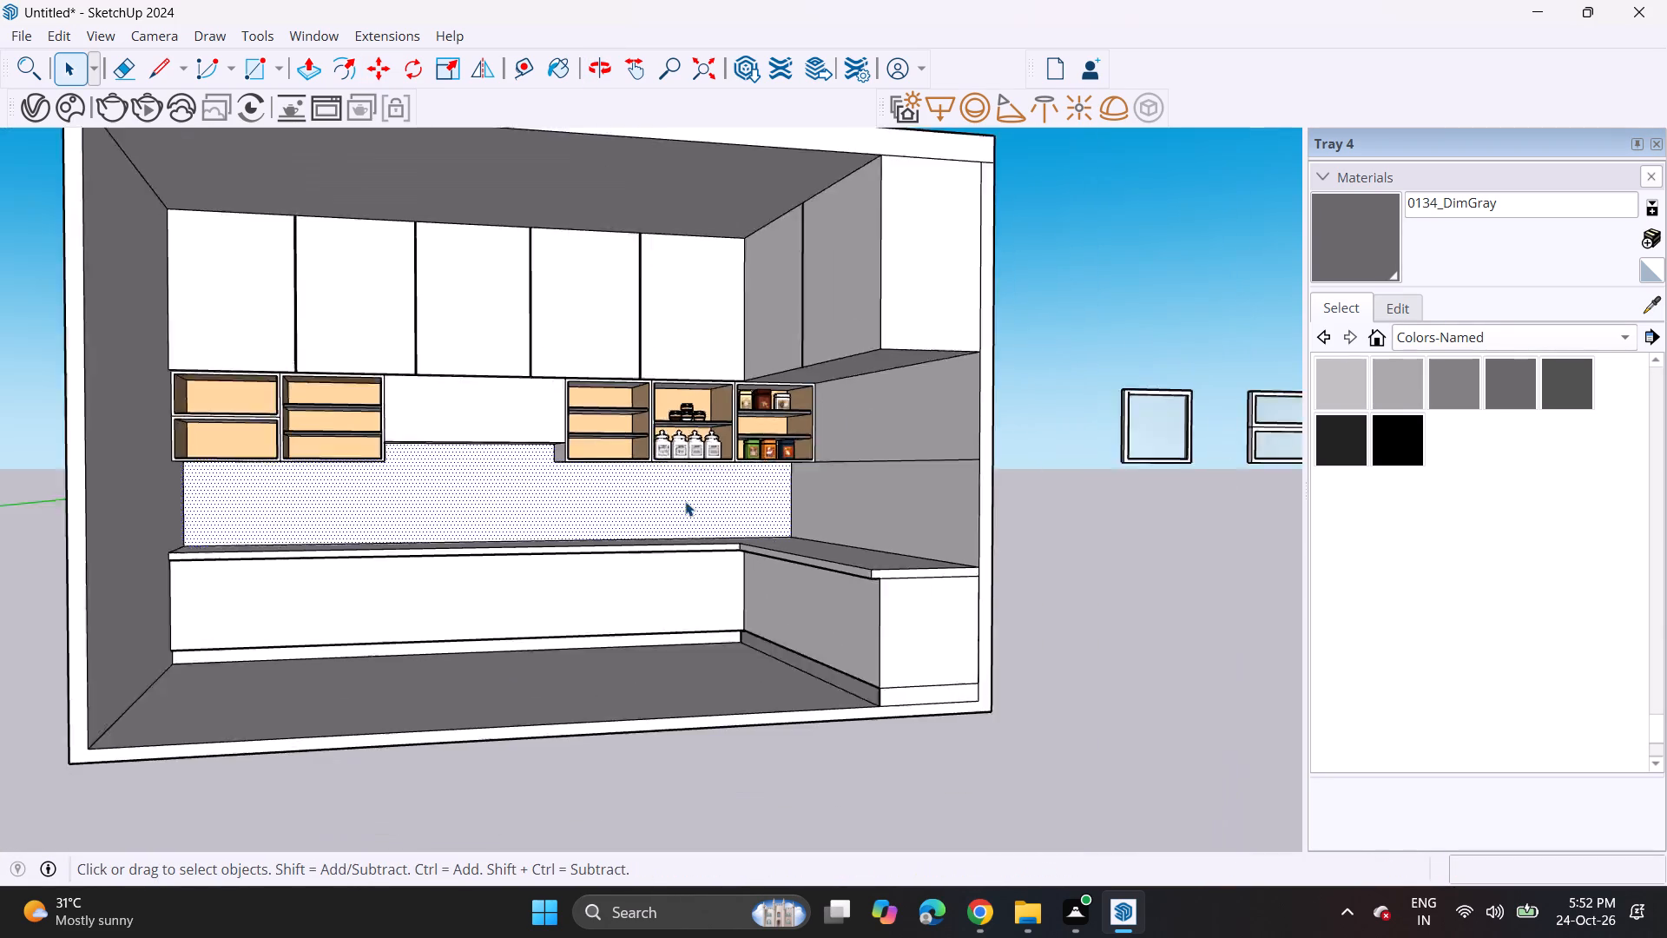
scroll(685, 501, "down", 2)
middle_click_drag(710, 505, 630, 518)
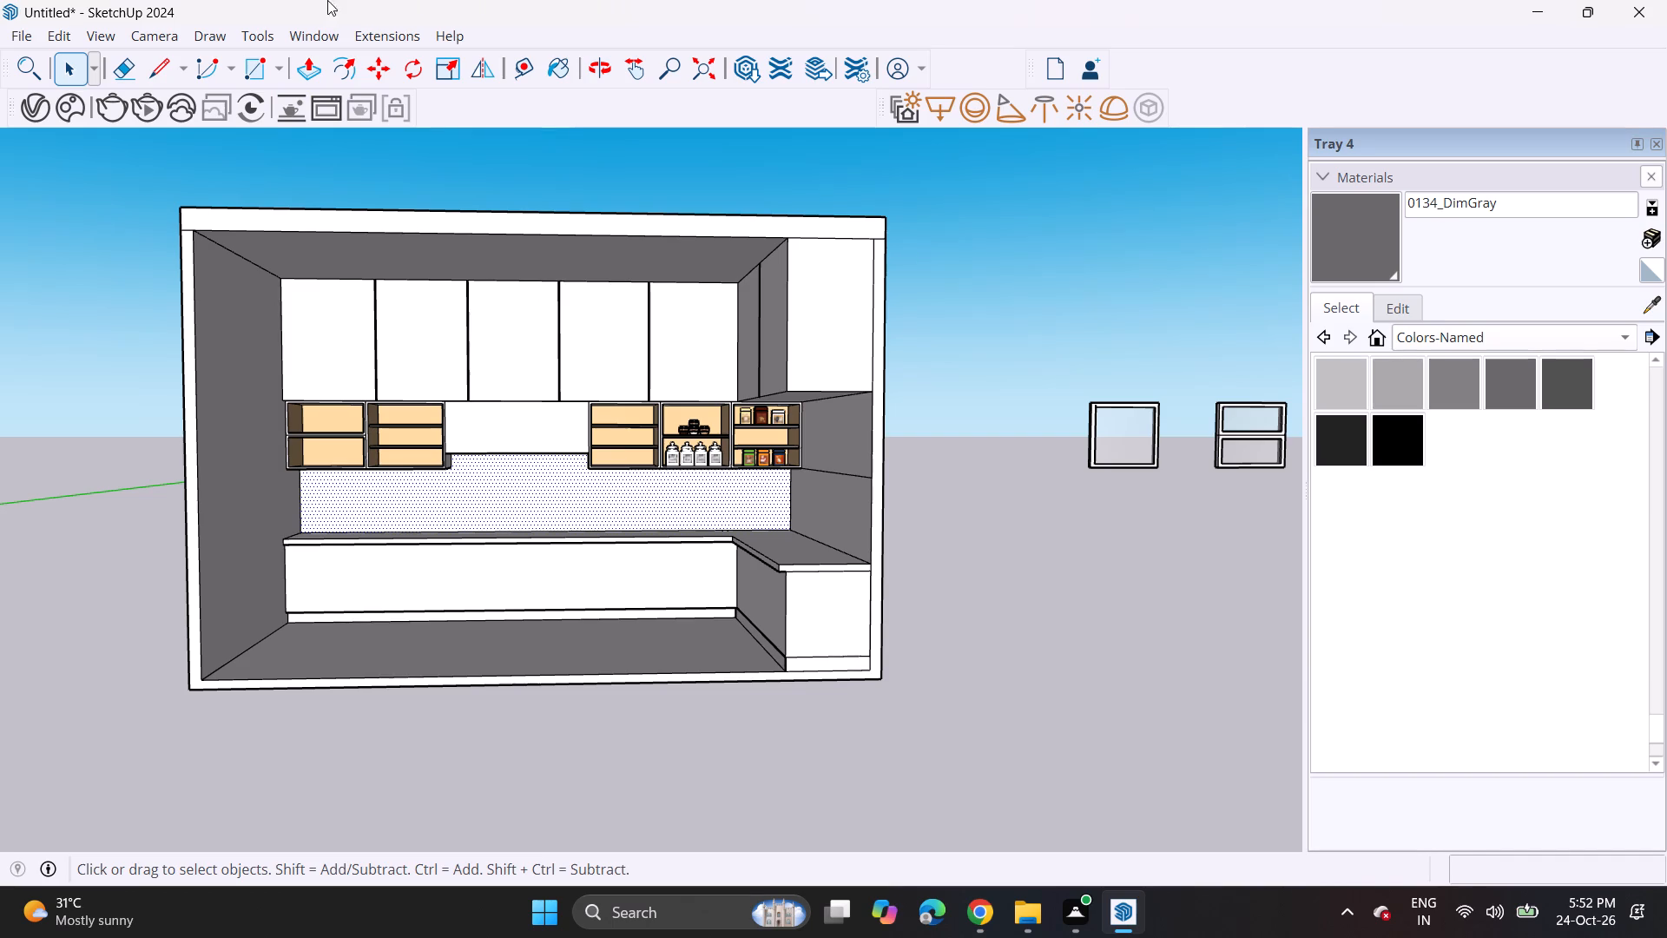
left_click(9, 37)
left_click(74, 332)
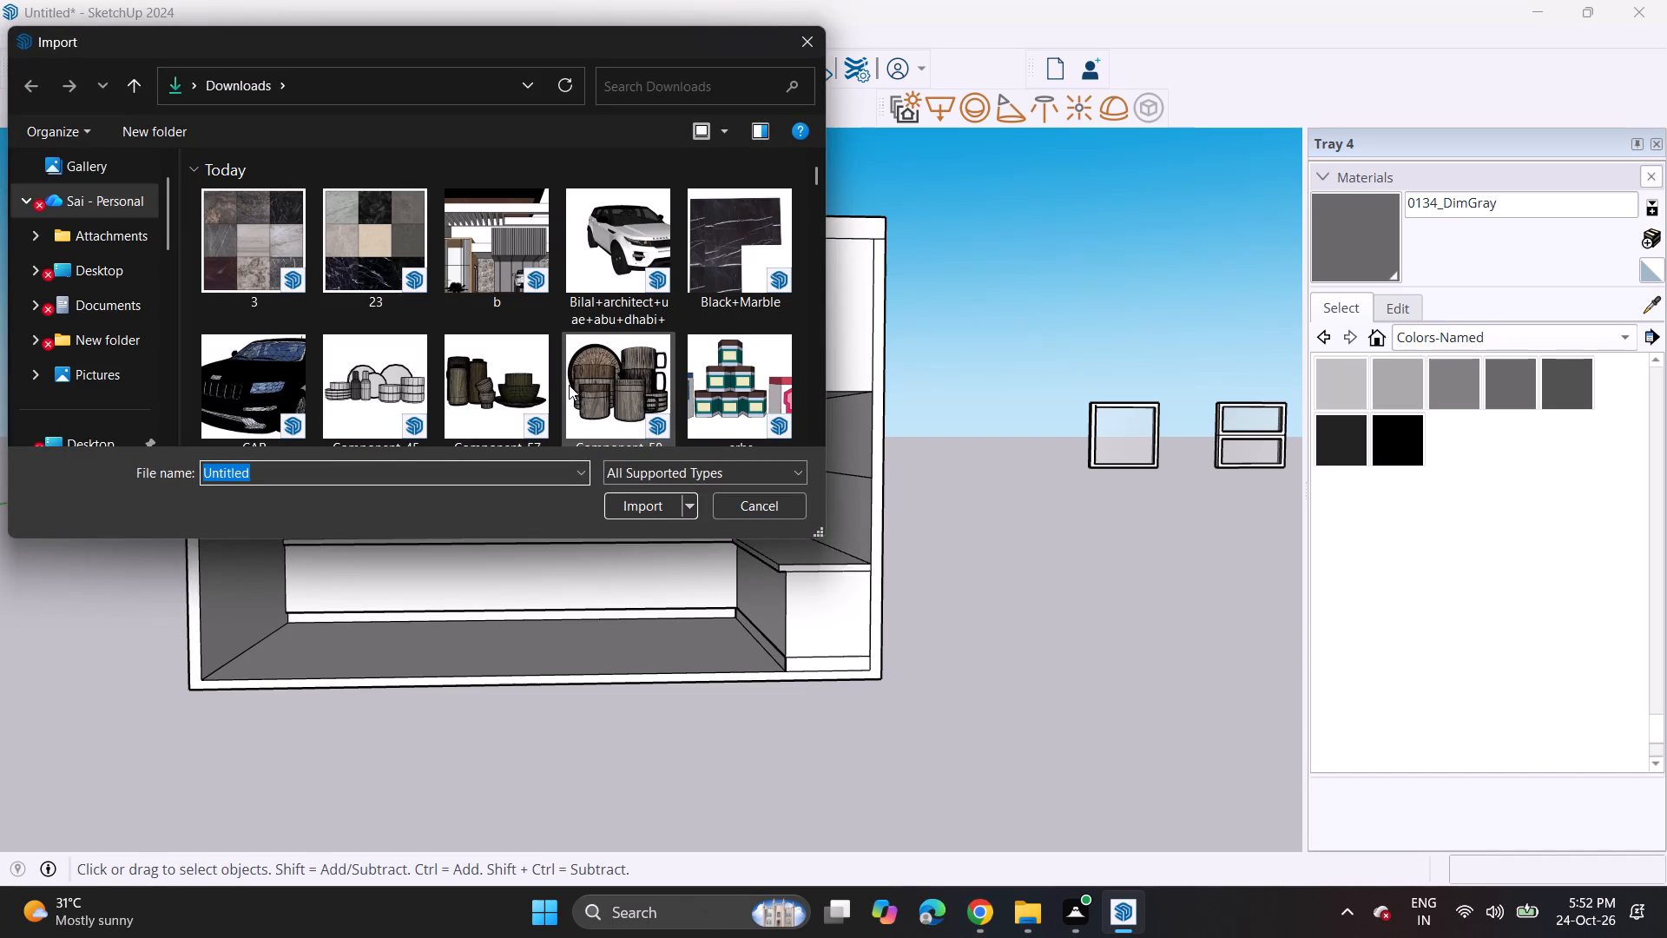
left_click(334, 389)
left_click(641, 504)
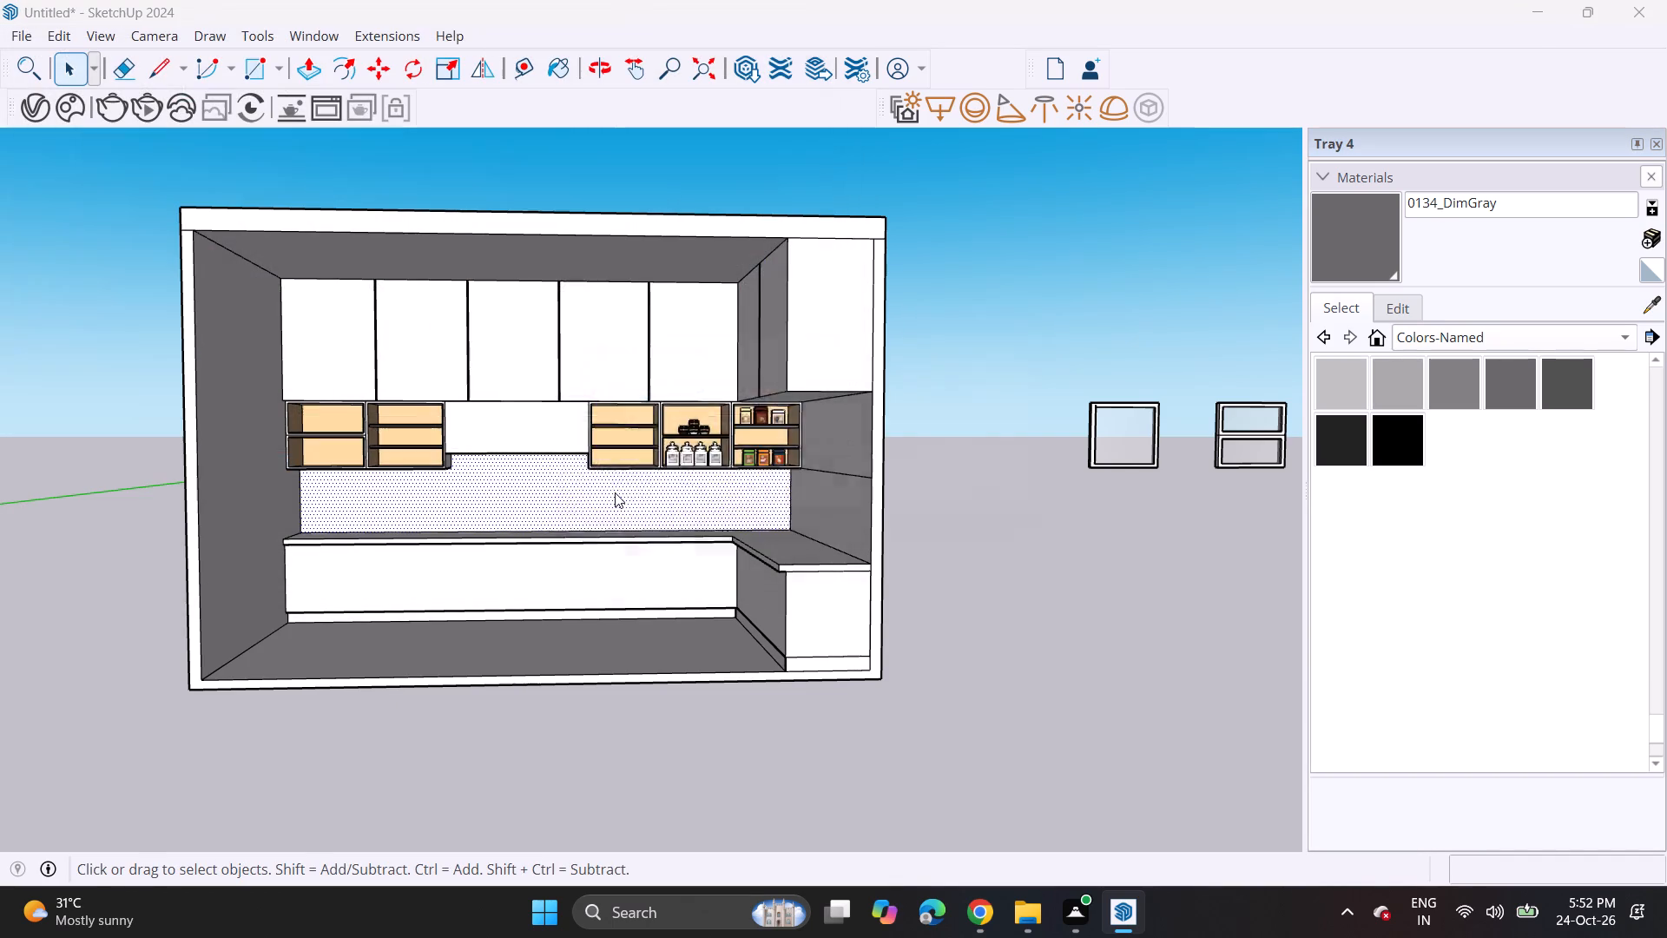
left_click(1028, 511)
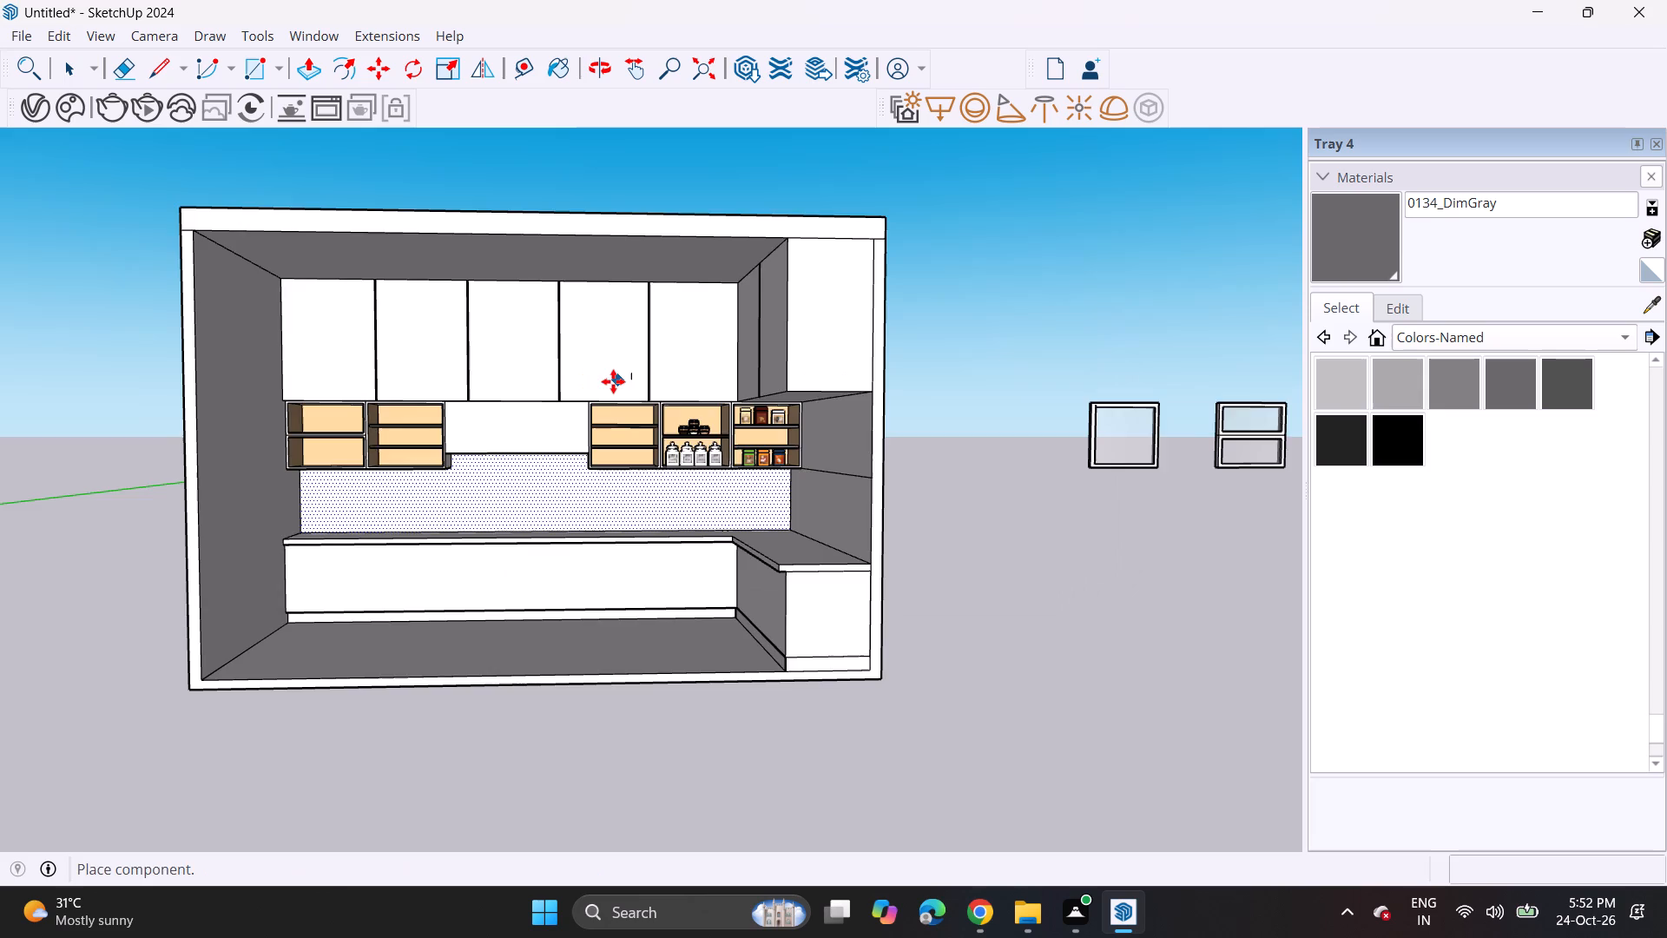
middle_click_drag(610, 381, 671, 508)
scroll(585, 433, "up", 11)
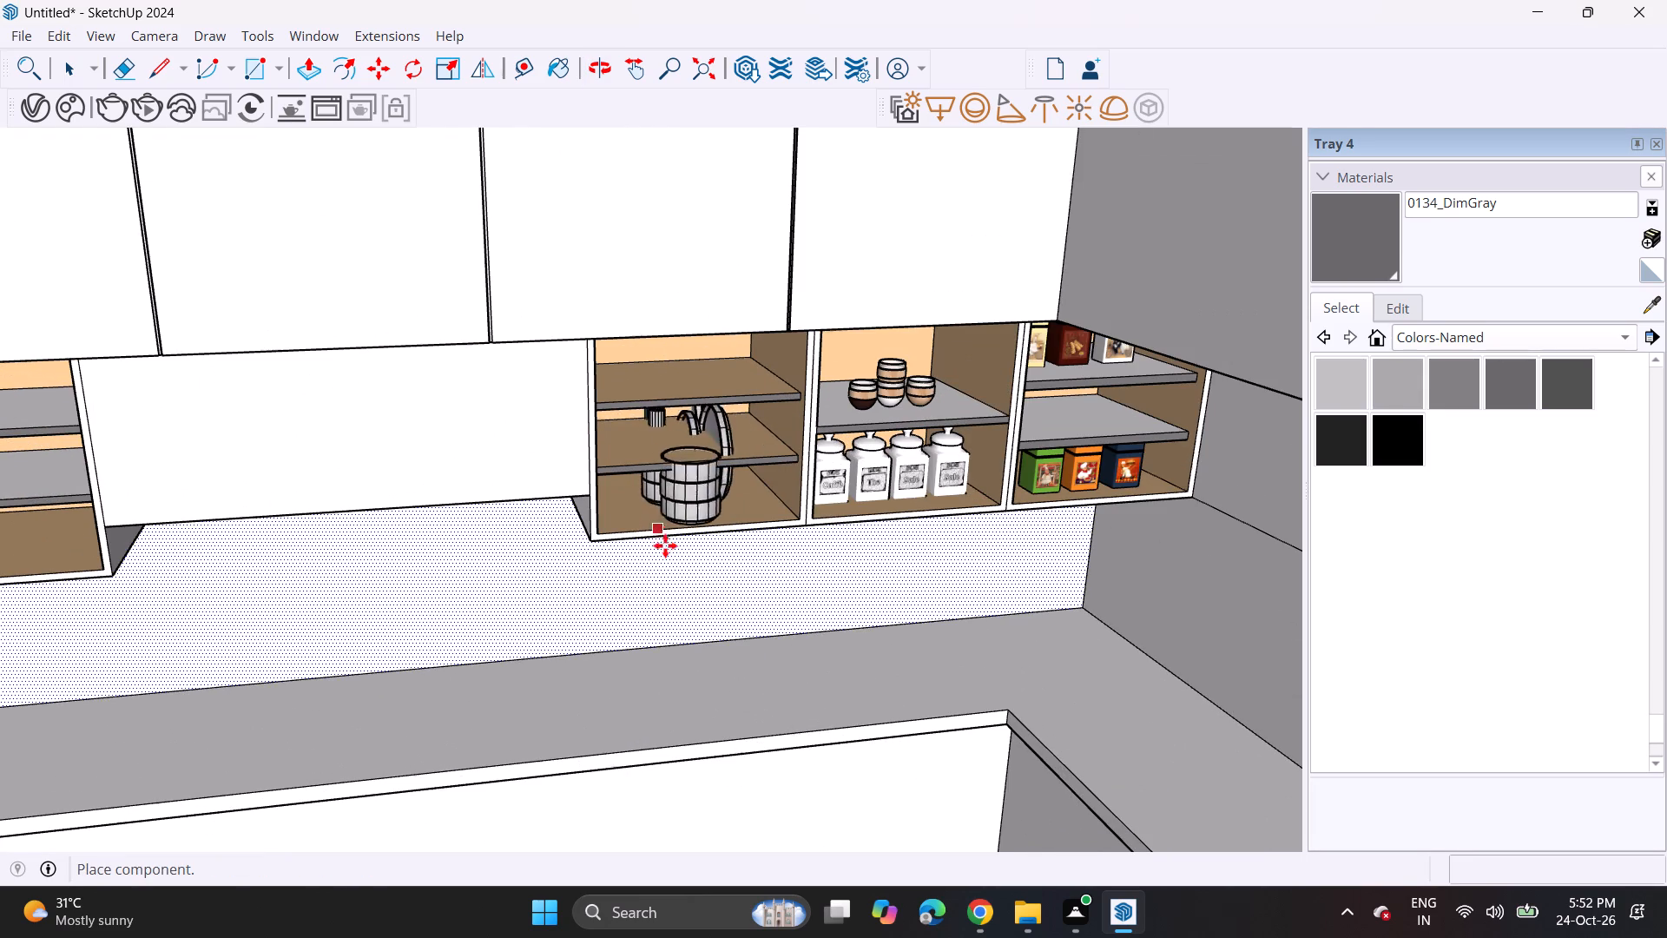
left_click(664, 519)
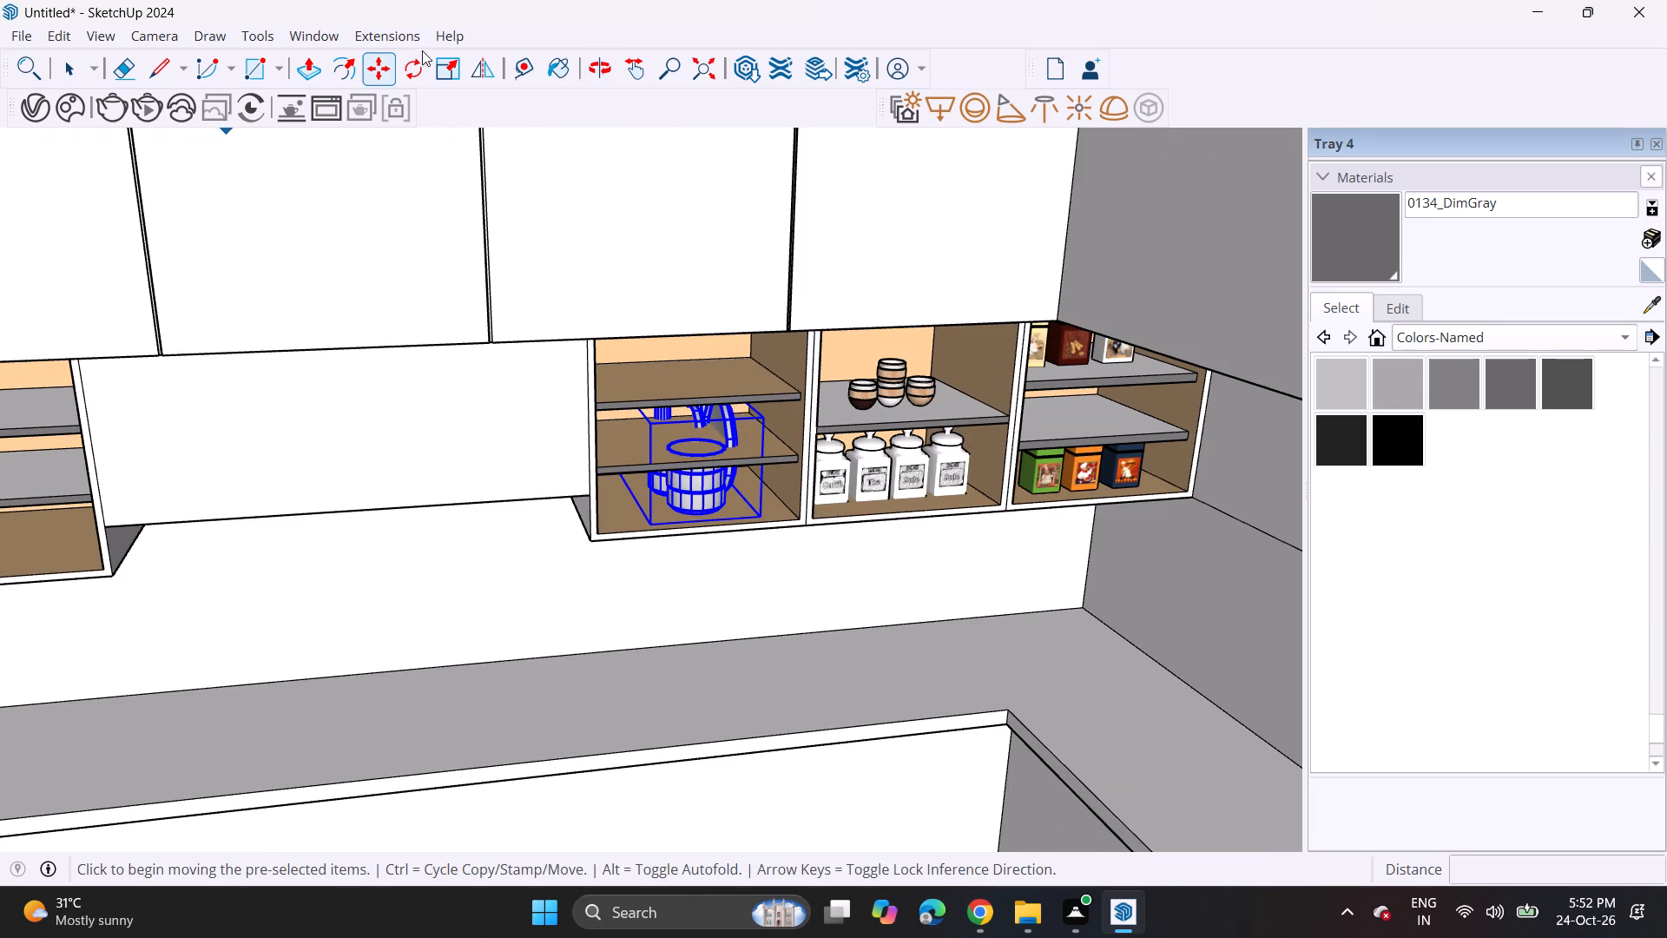
Rotate the tableware set 90 degrees horizontally so it runs parallel to the back wall.
left_click(423, 60)
left_click(663, 690)
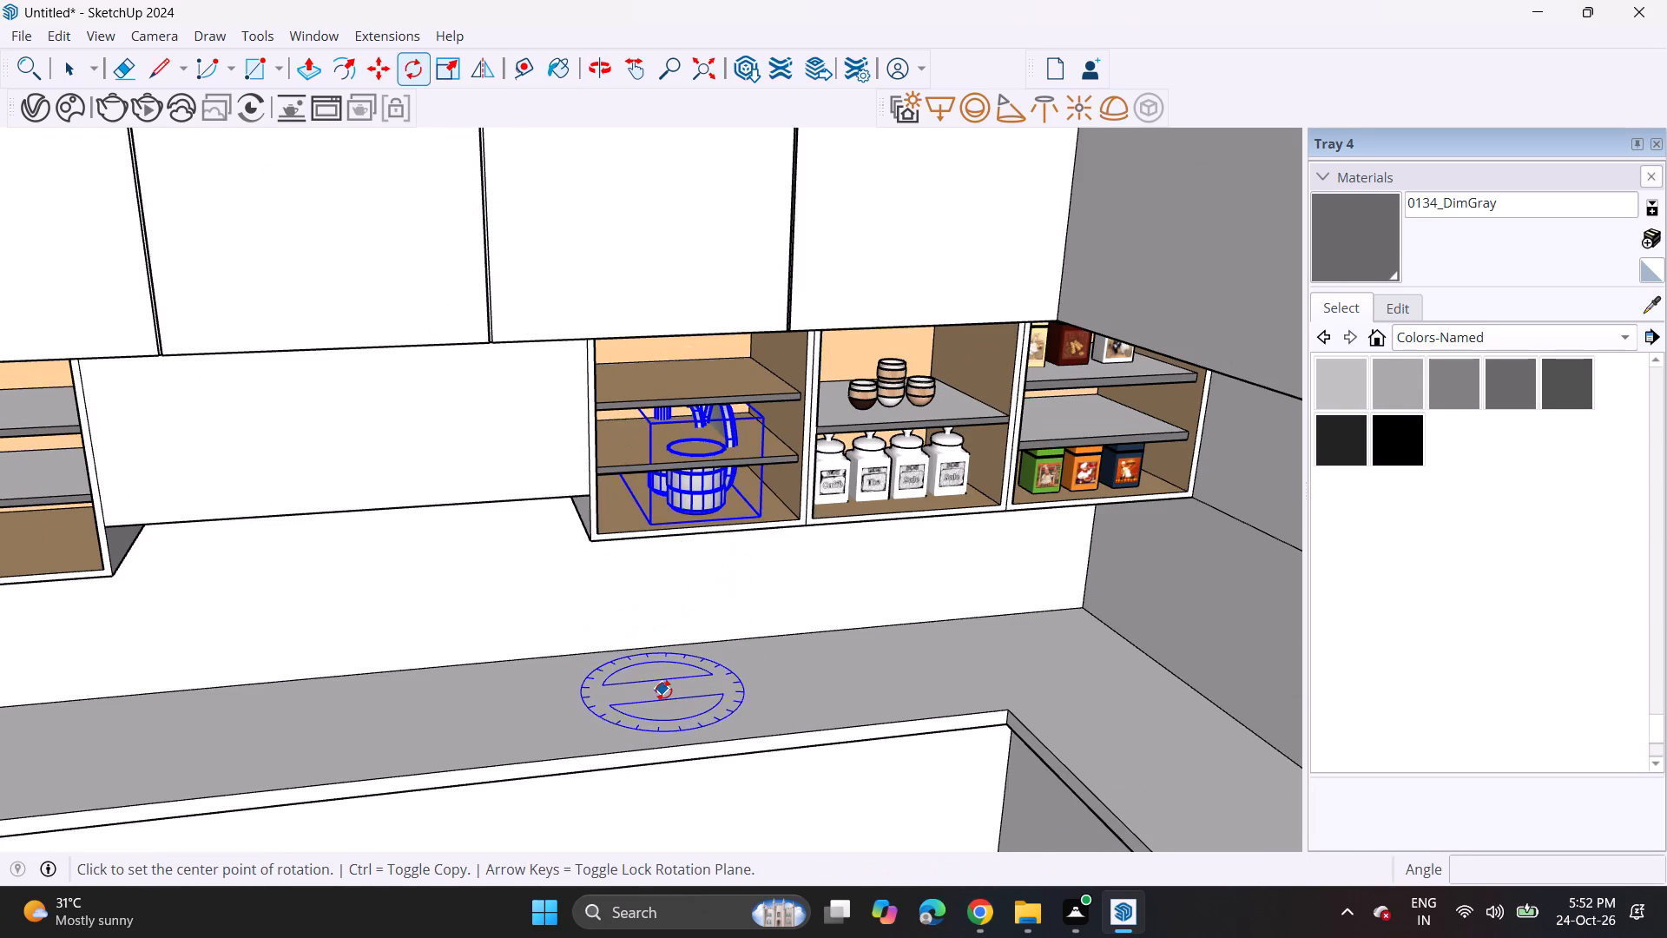
left_click(563, 701)
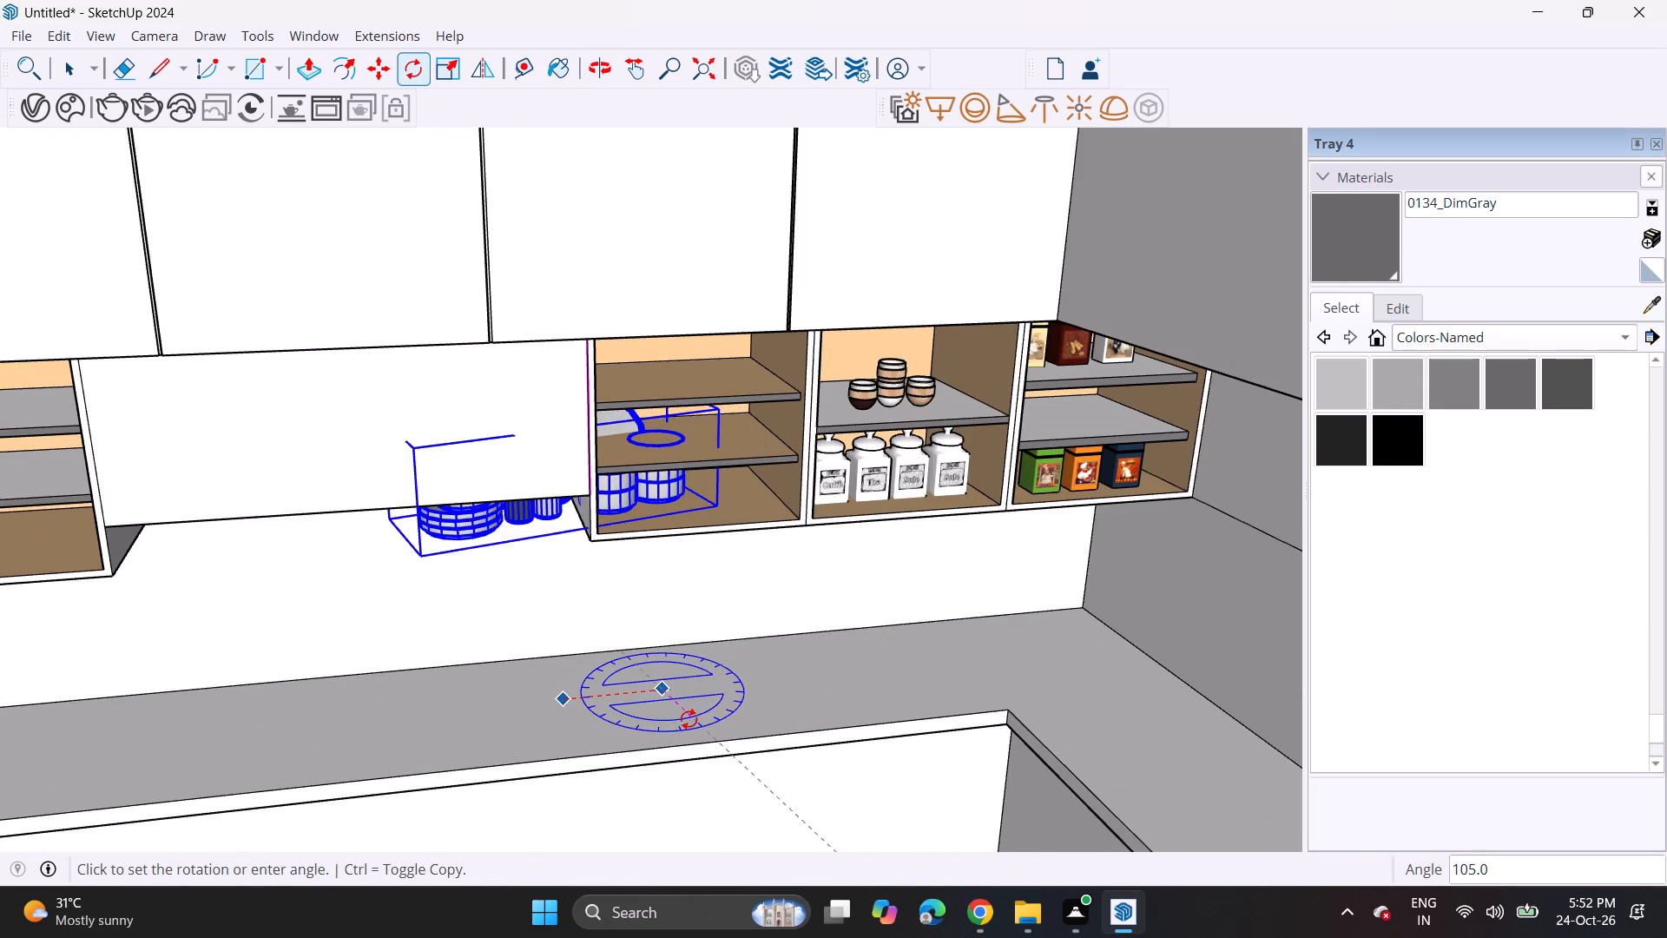
left_click(683, 730)
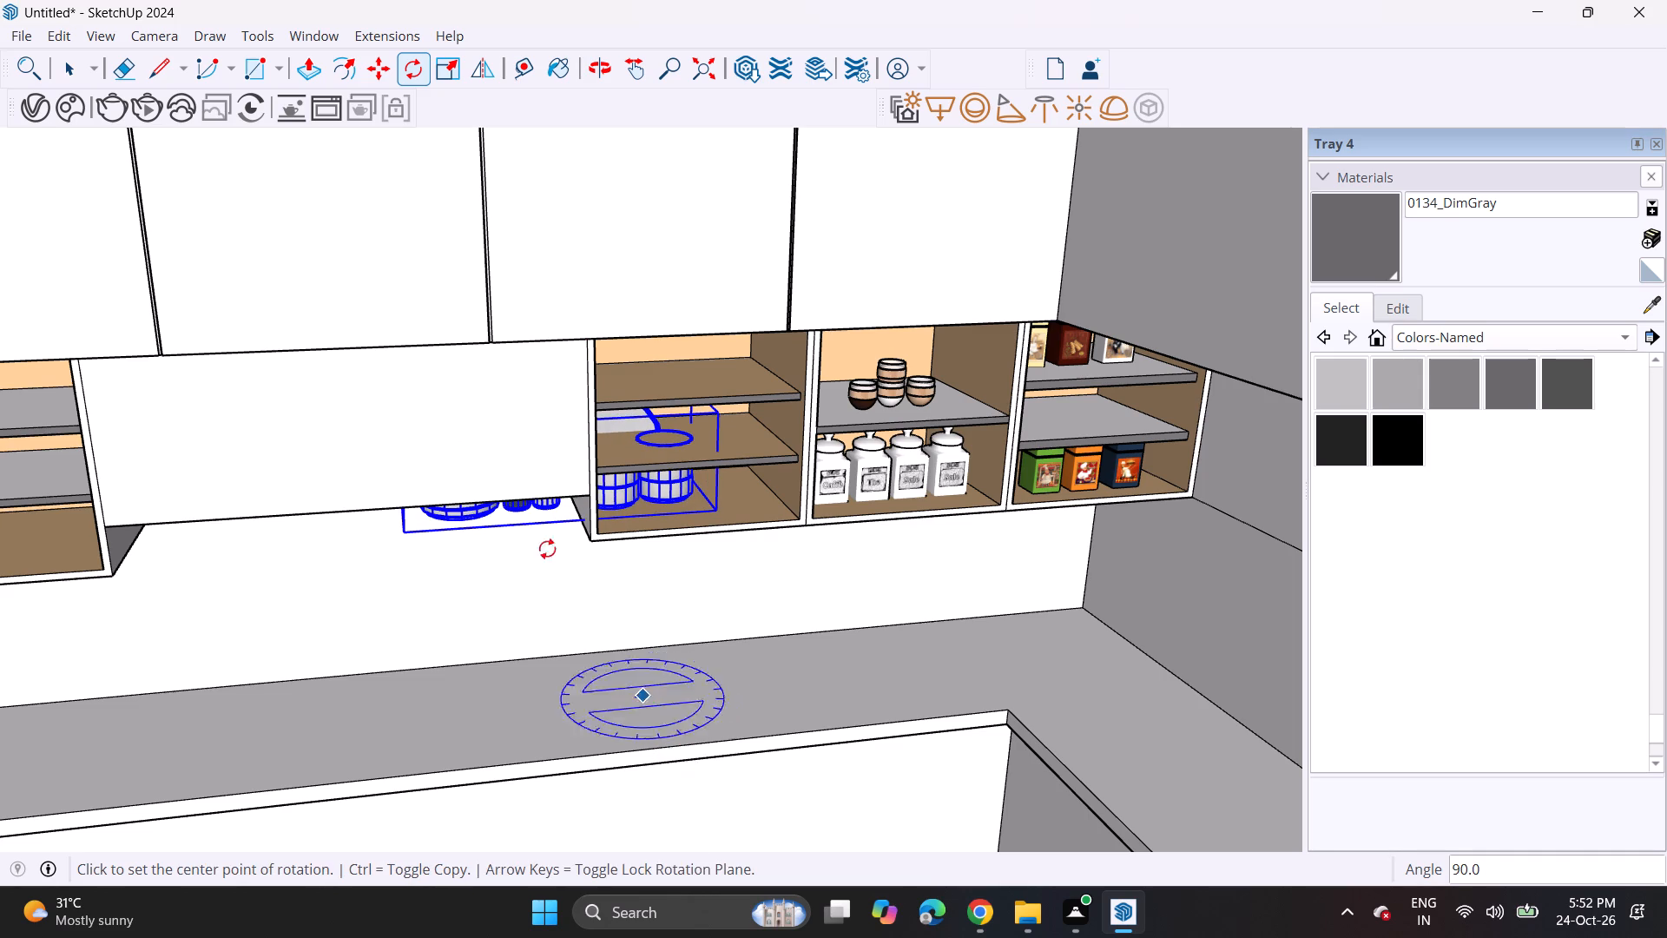
Scale the tableware set down uniformly until it fits within the bottom compartment of the three-tier unit.
left_click(451, 72)
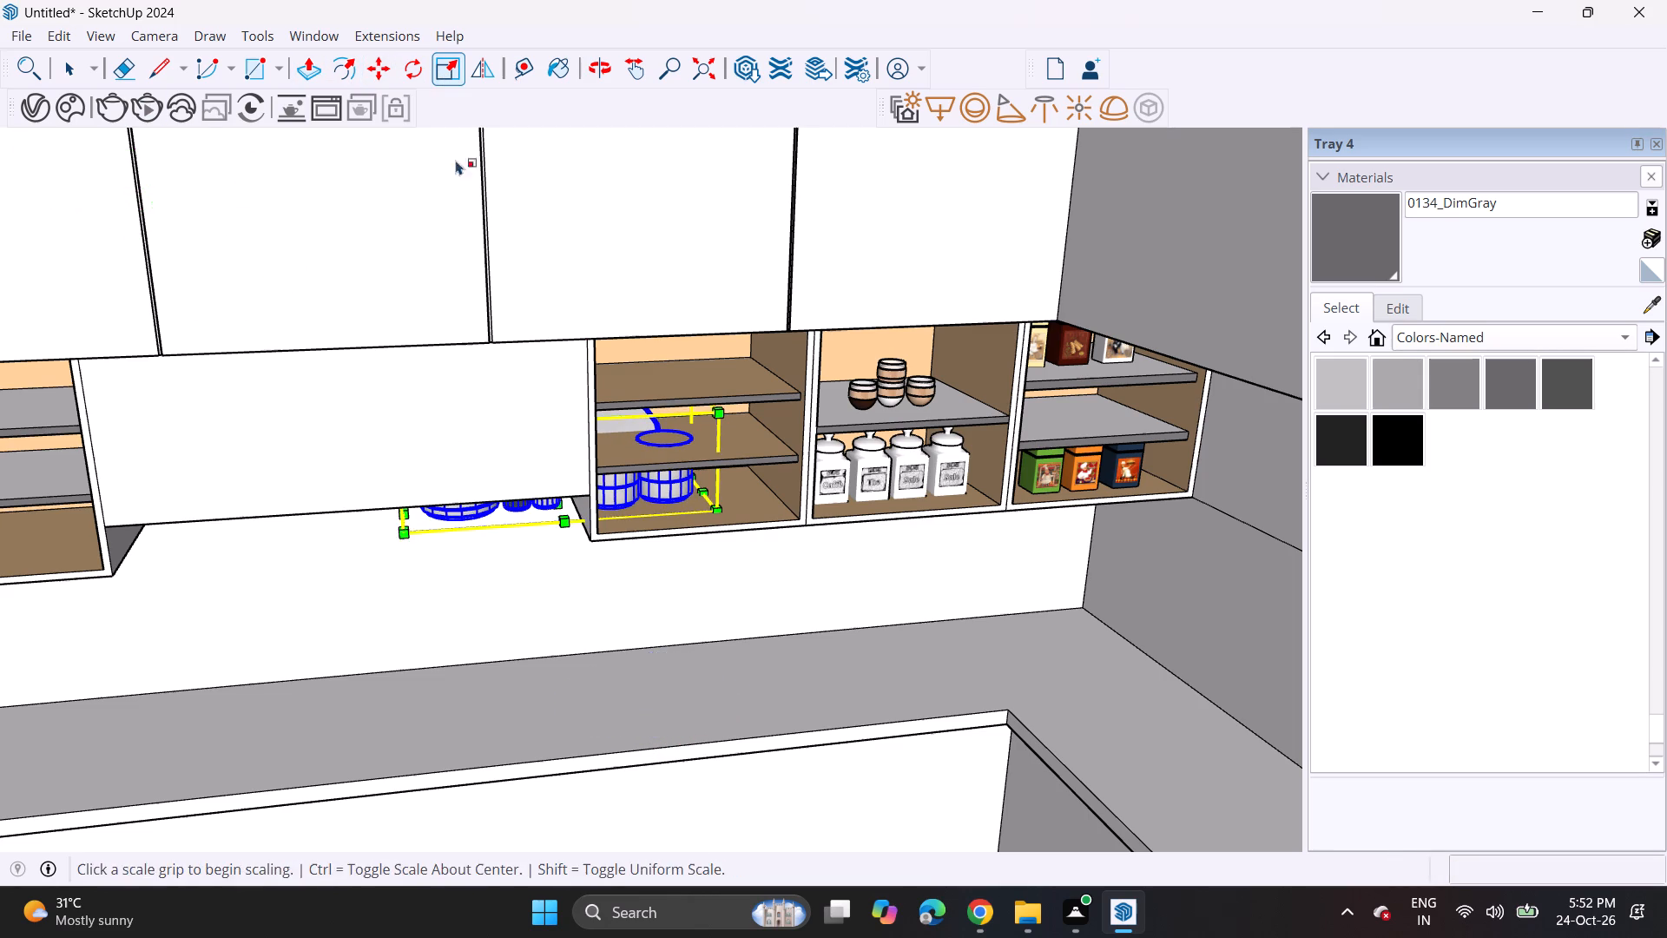
middle_click_drag(557, 411, 506, 218)
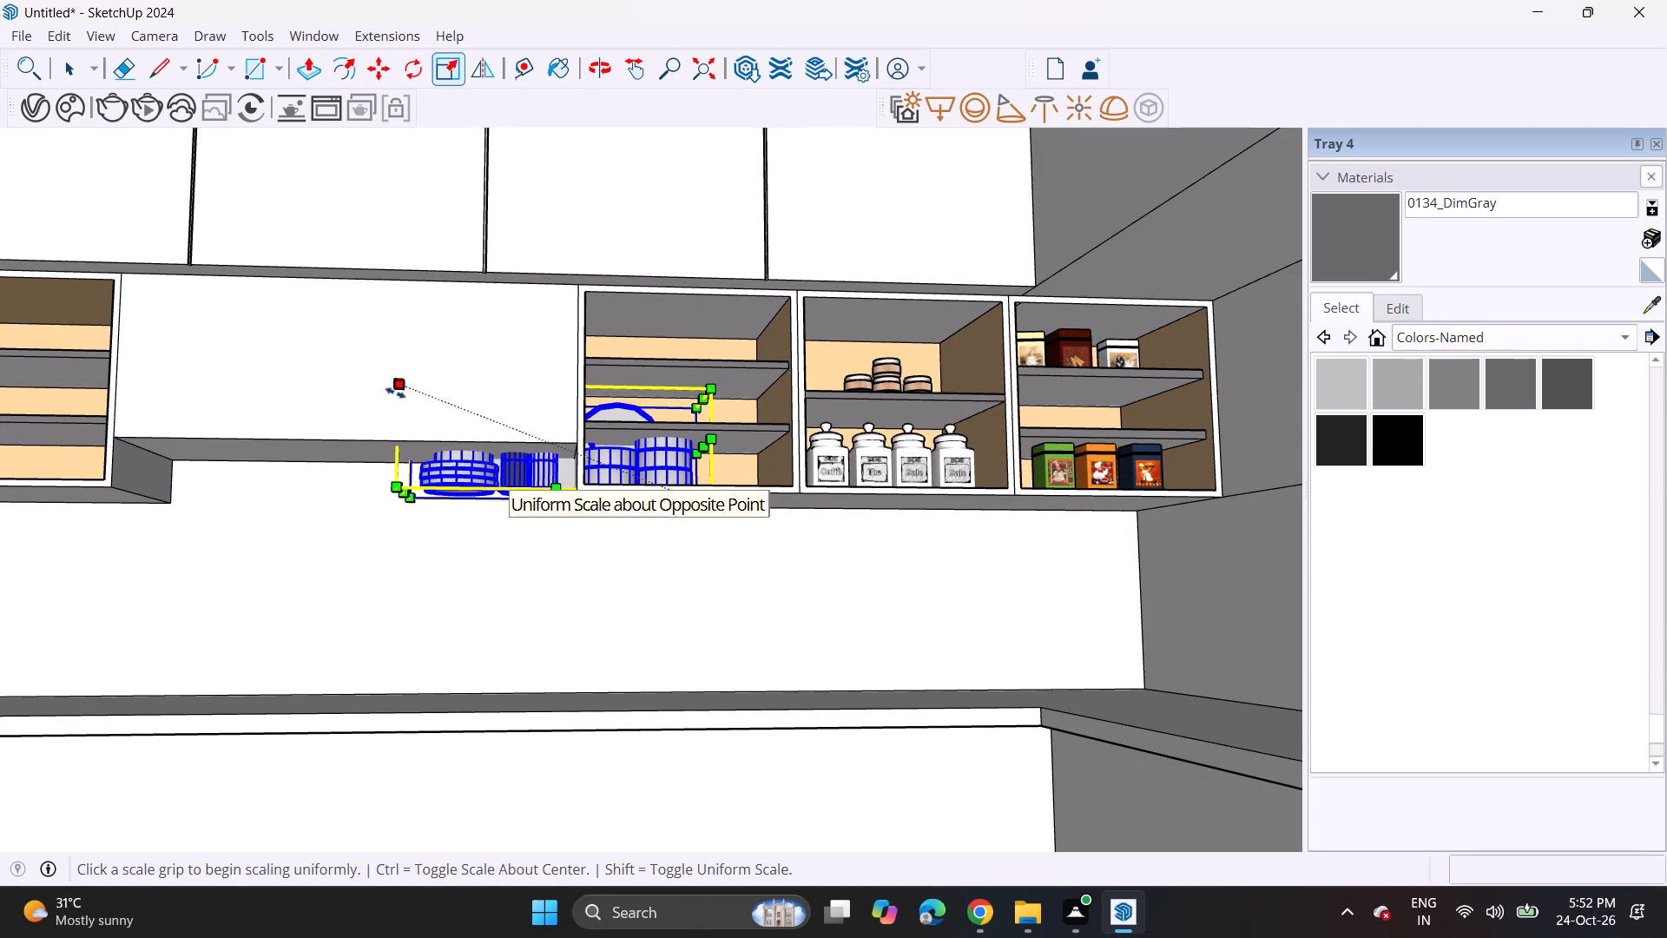
left_click(399, 383)
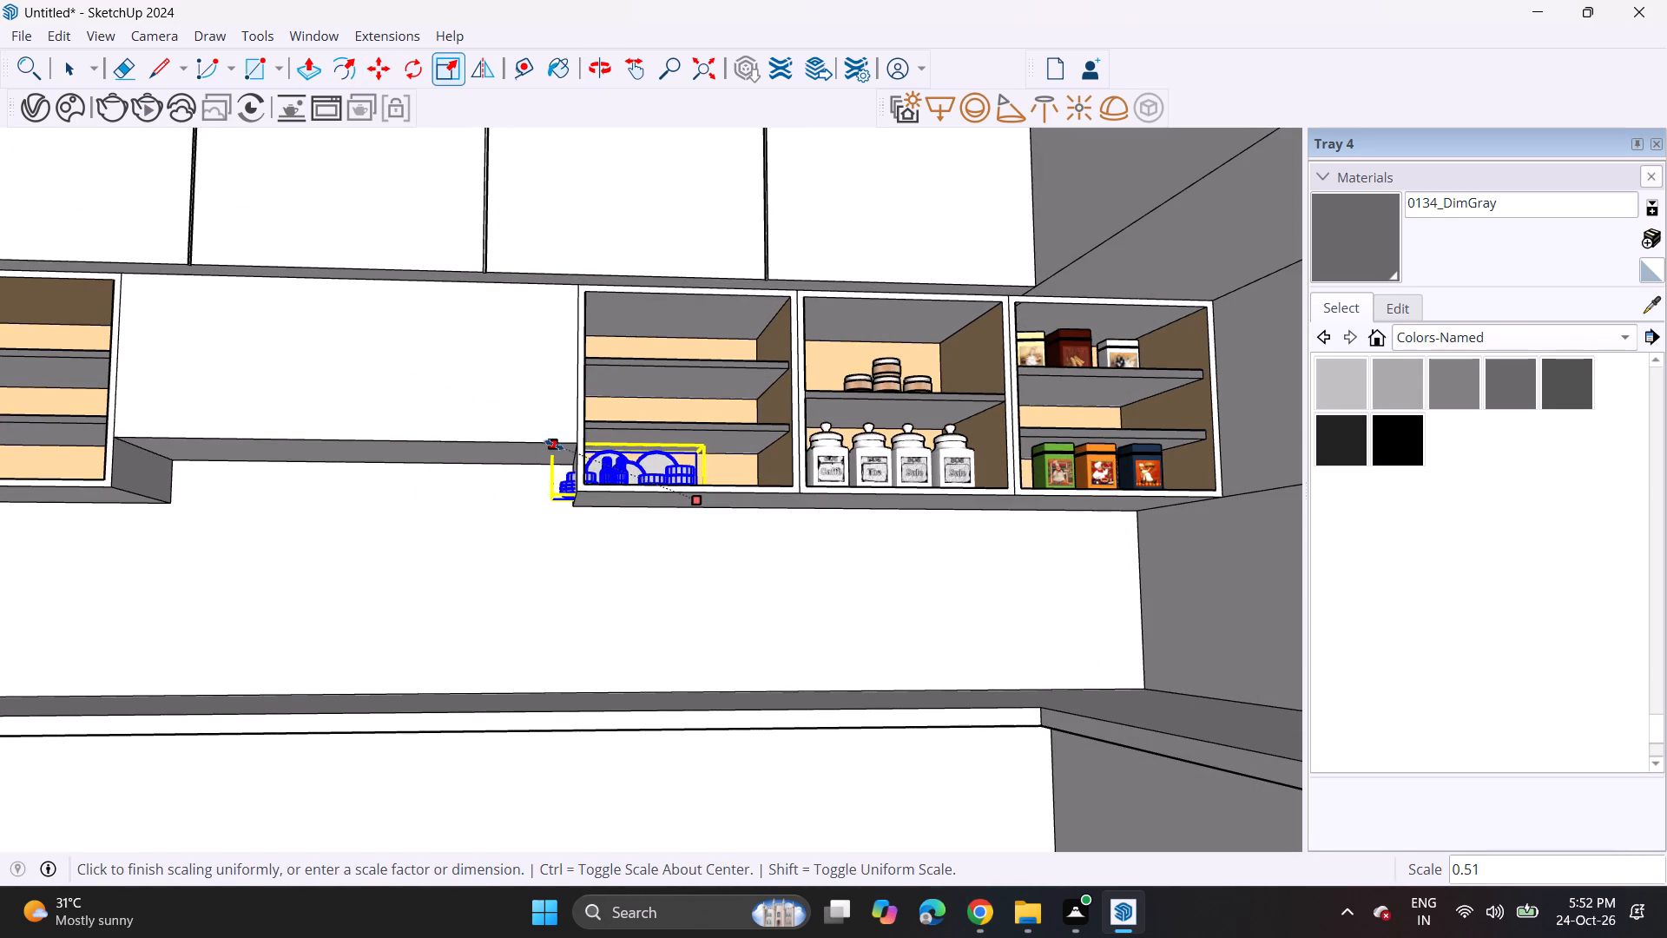
left_click(574, 459)
middle_click_drag(636, 480, 617, 586)
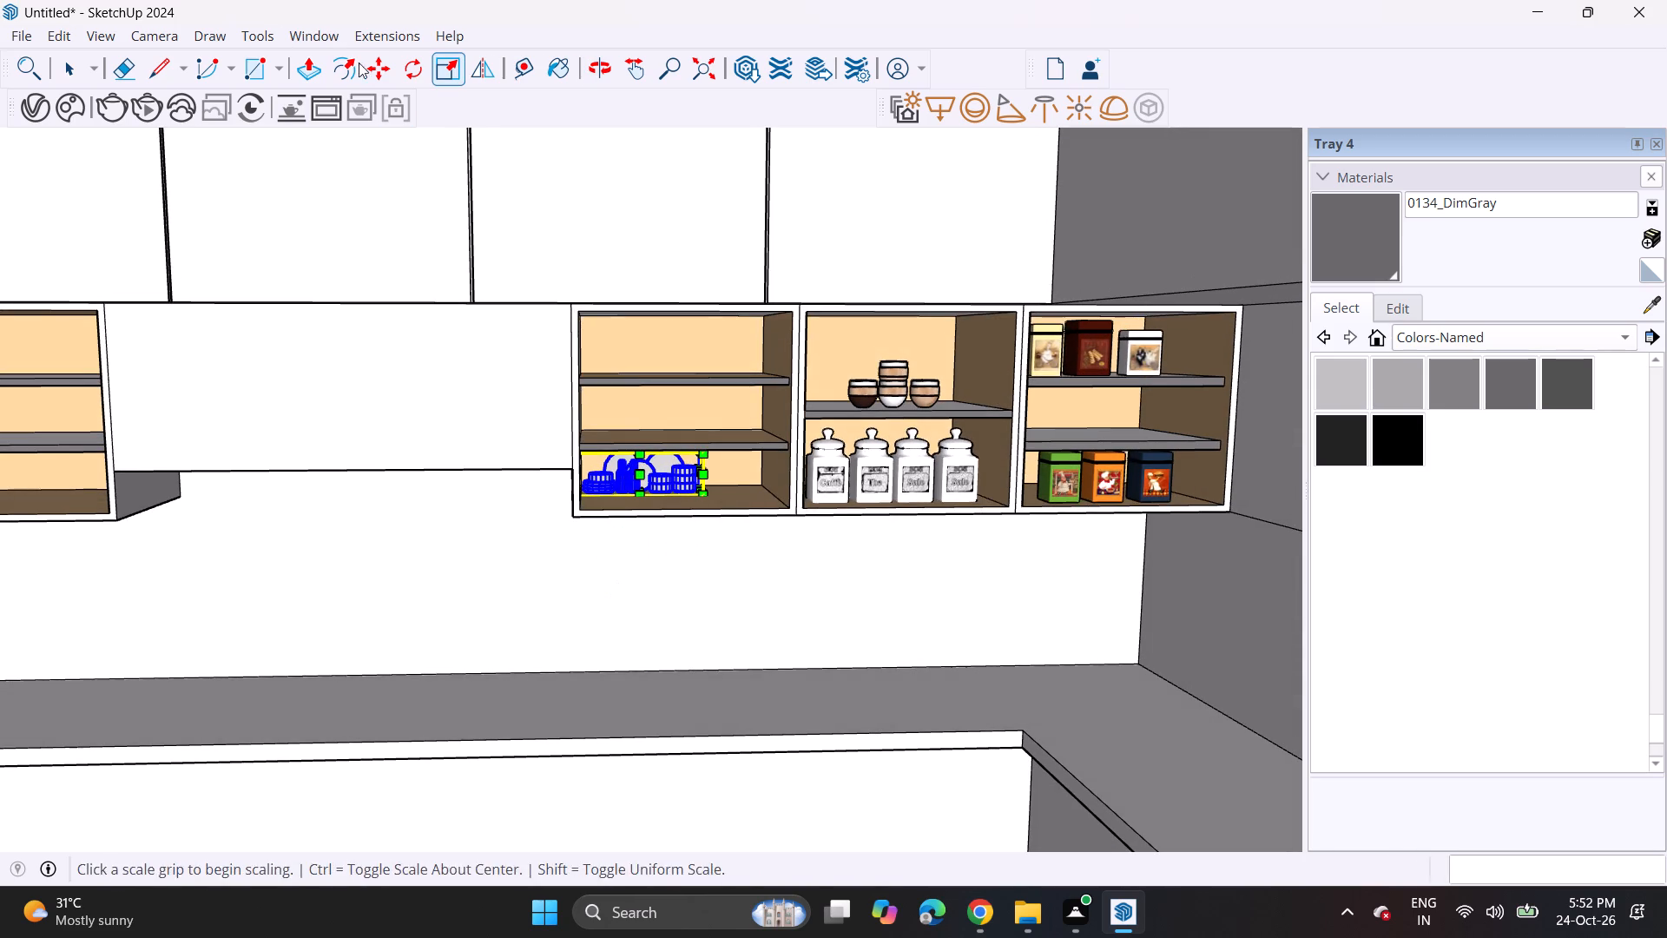
Move the tableware set about 10" to stand near the middle of the bottom compartment, clear of the side panels.
left_click(369, 72)
middle_click_drag(647, 432, 652, 453)
scroll(683, 488, "up", 4)
left_click(708, 497)
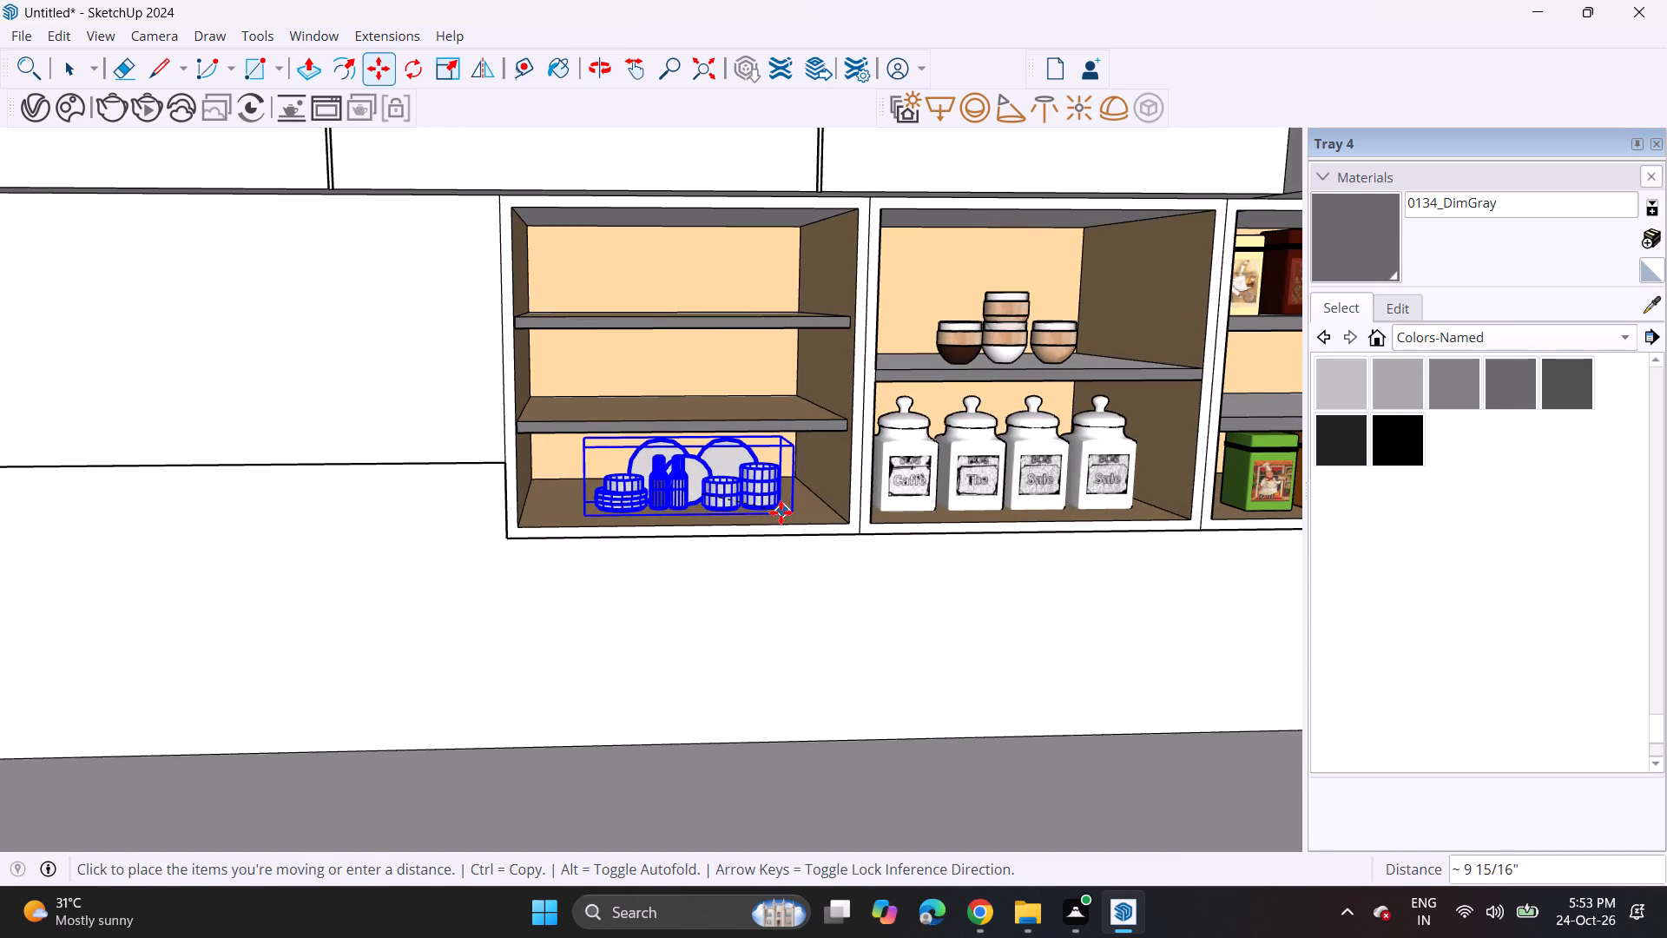
left_click(775, 513)
scroll(665, 383, "down", 5)
key("space")
left_click(639, 580)
Scale the tableware set up uniformly by a factor of 1.19 to better fill the bottom compartment.
scroll(626, 555, "down", 1)
scroll(626, 555, "up", 1)
scroll(626, 555, "down", 3)
scroll(680, 404, "up", 7)
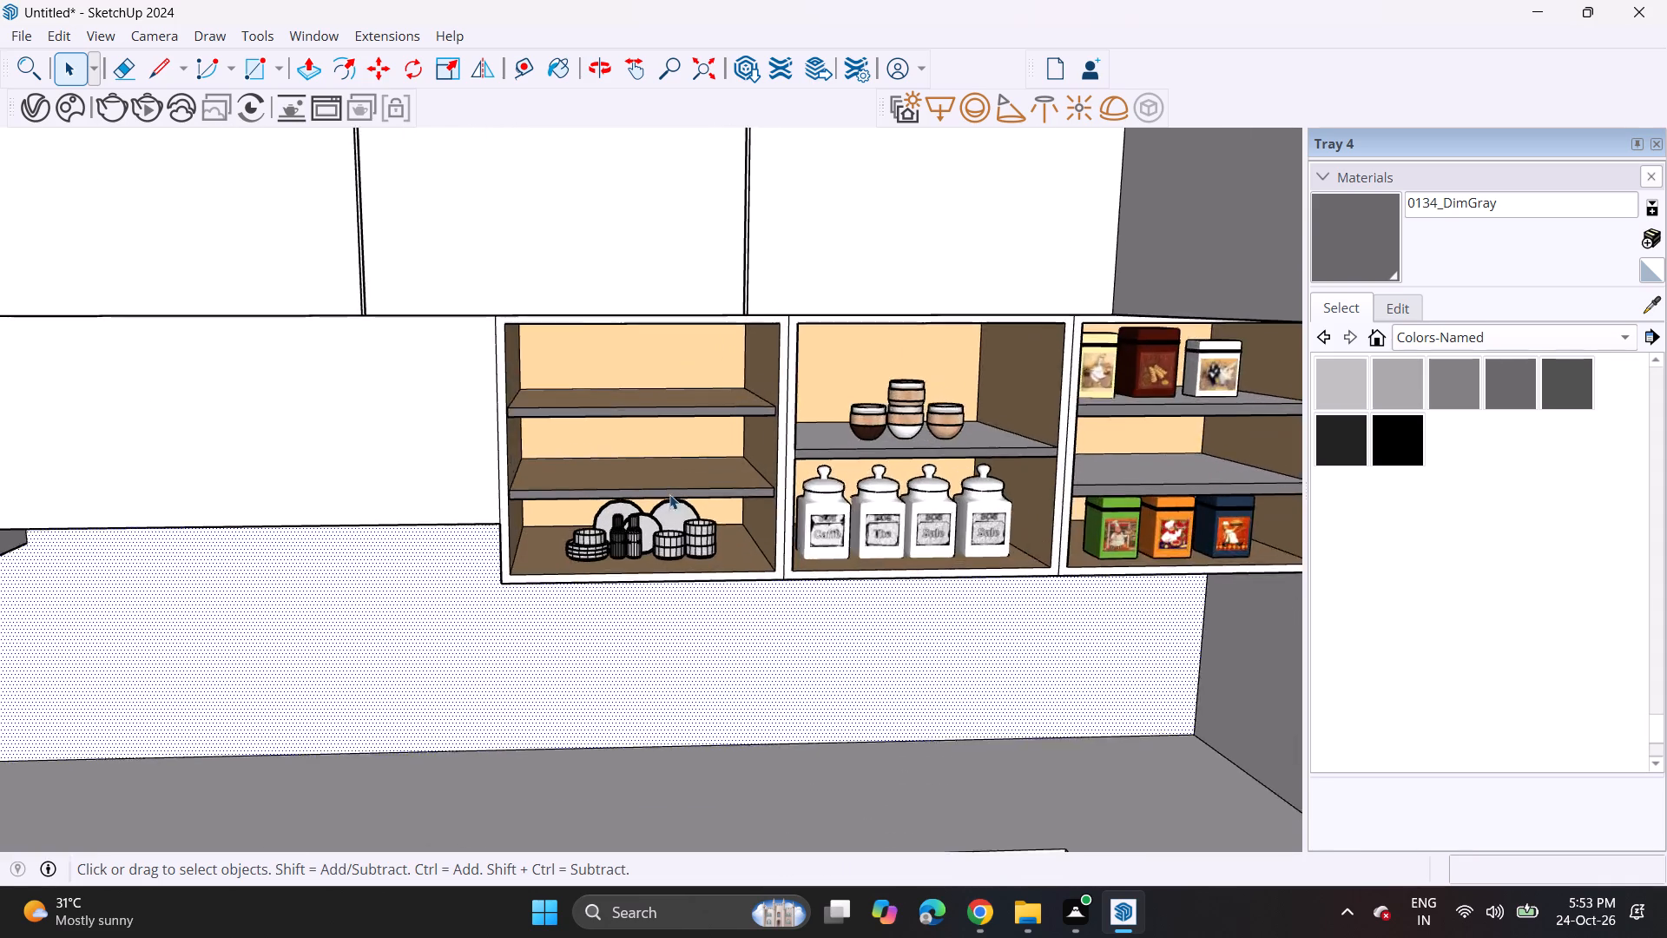
scroll(669, 494, "up", 3)
left_click(676, 581)
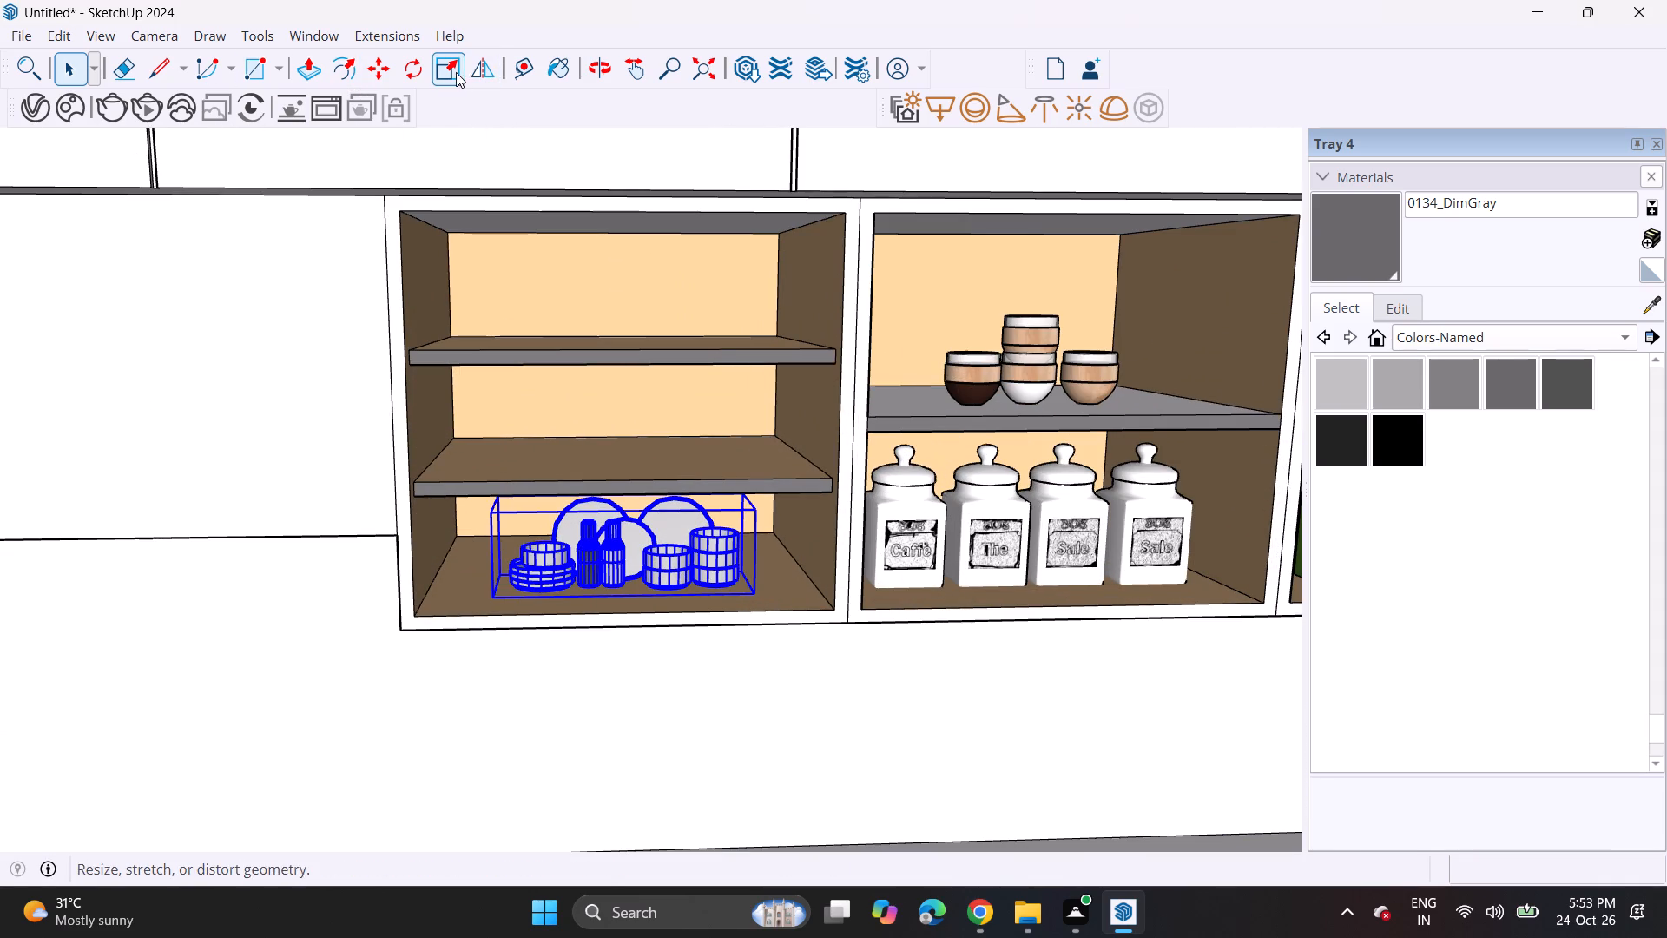
left_click(456, 72)
left_click(495, 512)
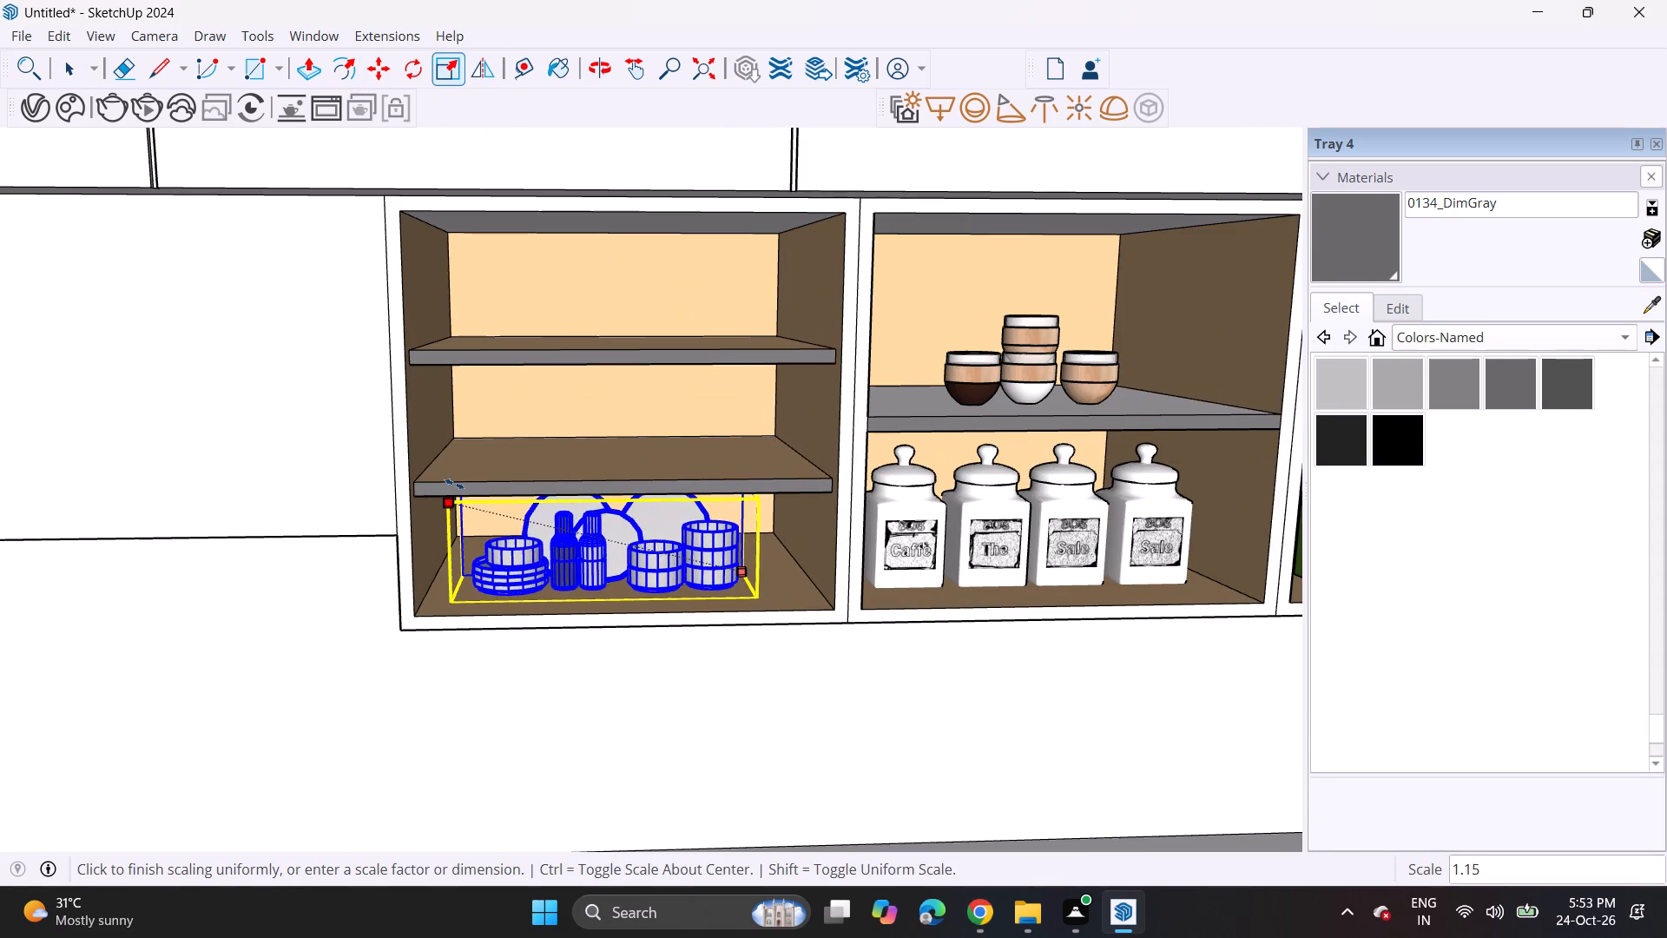
left_click(443, 476)
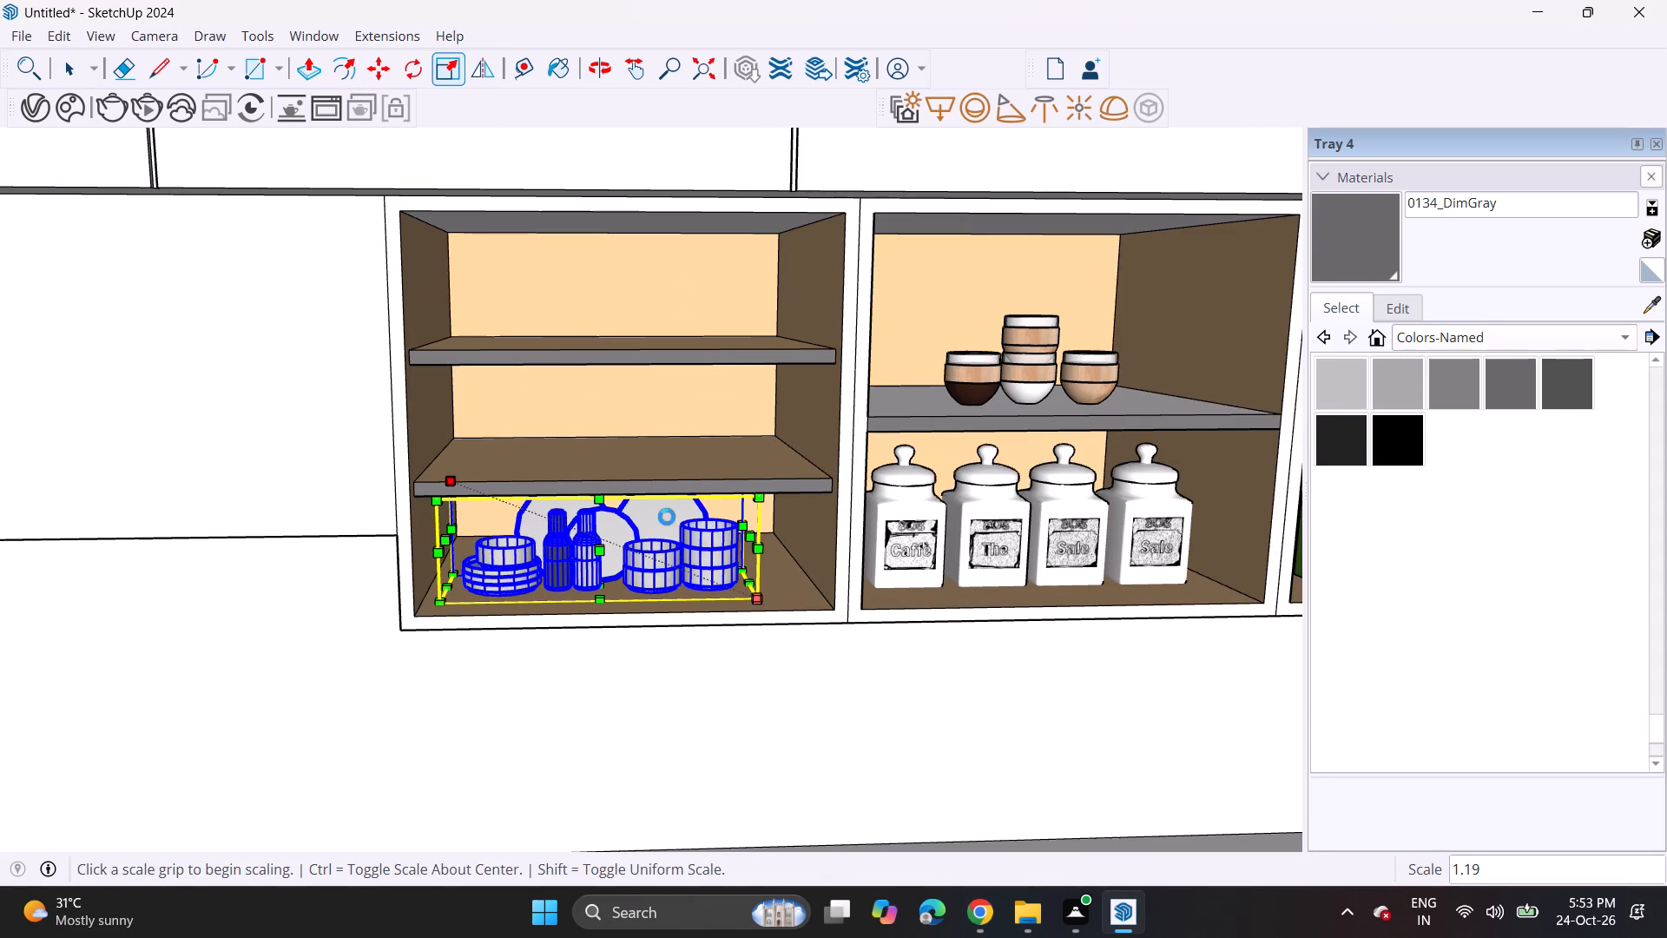
Scale the tableware set in the bottom compartment up uniformly by a factor of about 1.11.
left_click(754, 498)
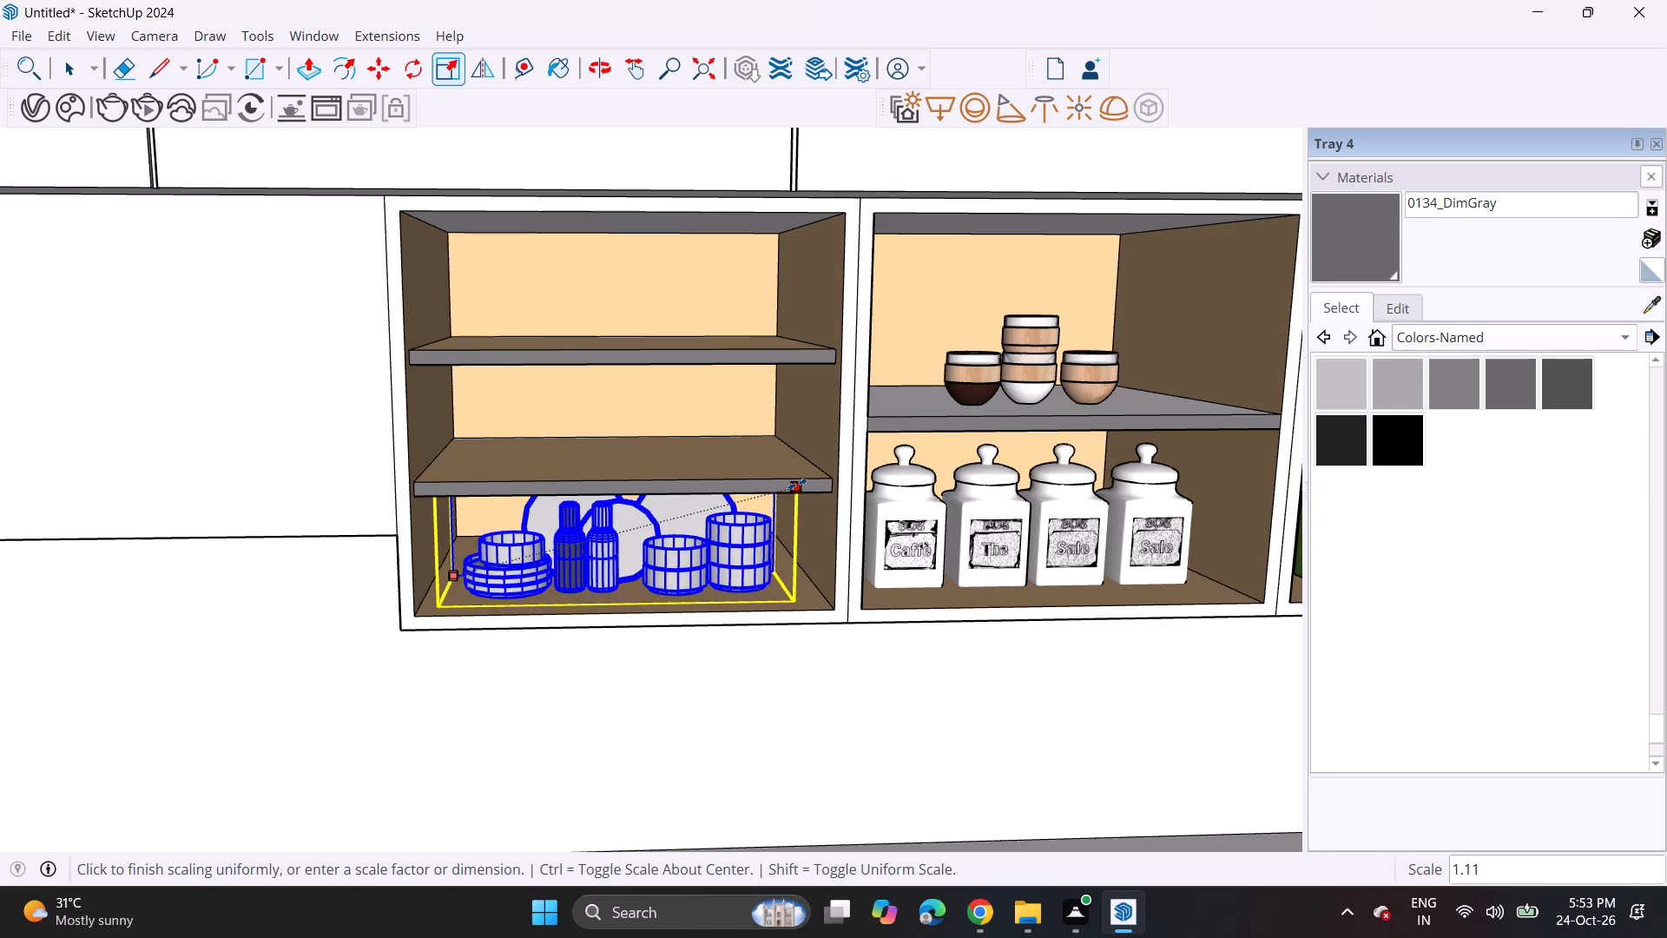
left_click(797, 484)
key("space")
left_click(661, 409)
Import the filizanka,+spodek+zestaw cup-and-saucer model from Downloads and place it at the countertop below the shelf units.
scroll(643, 406, "down", 5)
scroll(634, 421, "up", 1)
middle_click_drag(645, 421, 695, 306)
middle_click_drag(503, 323, 503, 380)
scroll(489, 361, "down", 4)
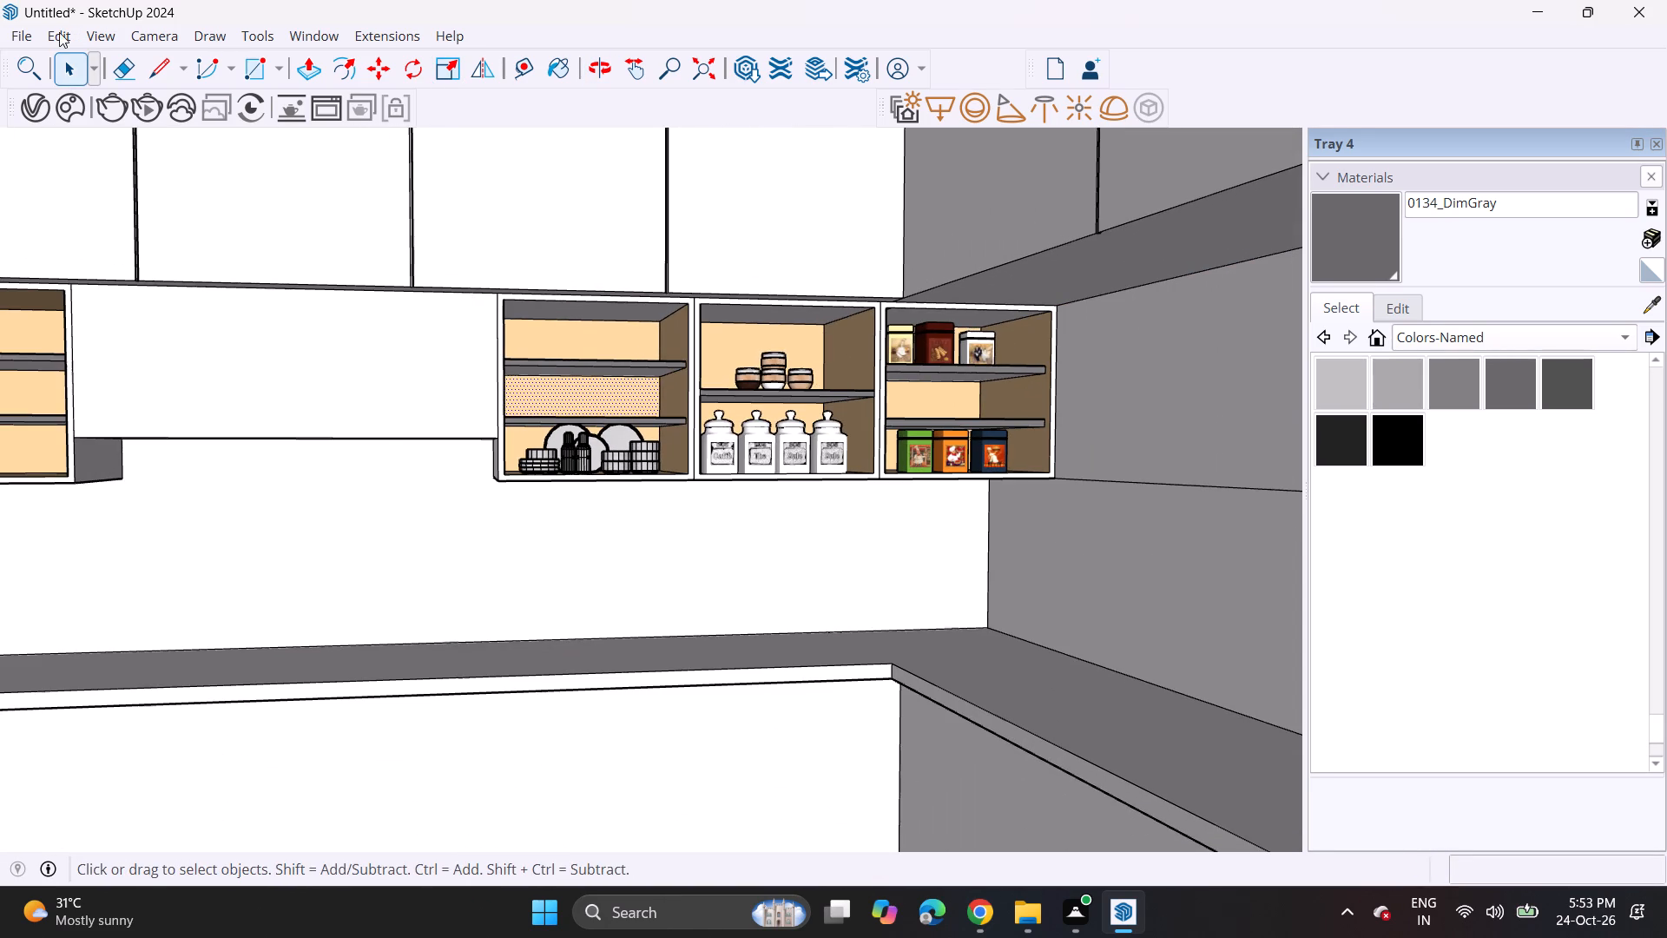
left_click(15, 25)
left_click(240, 344)
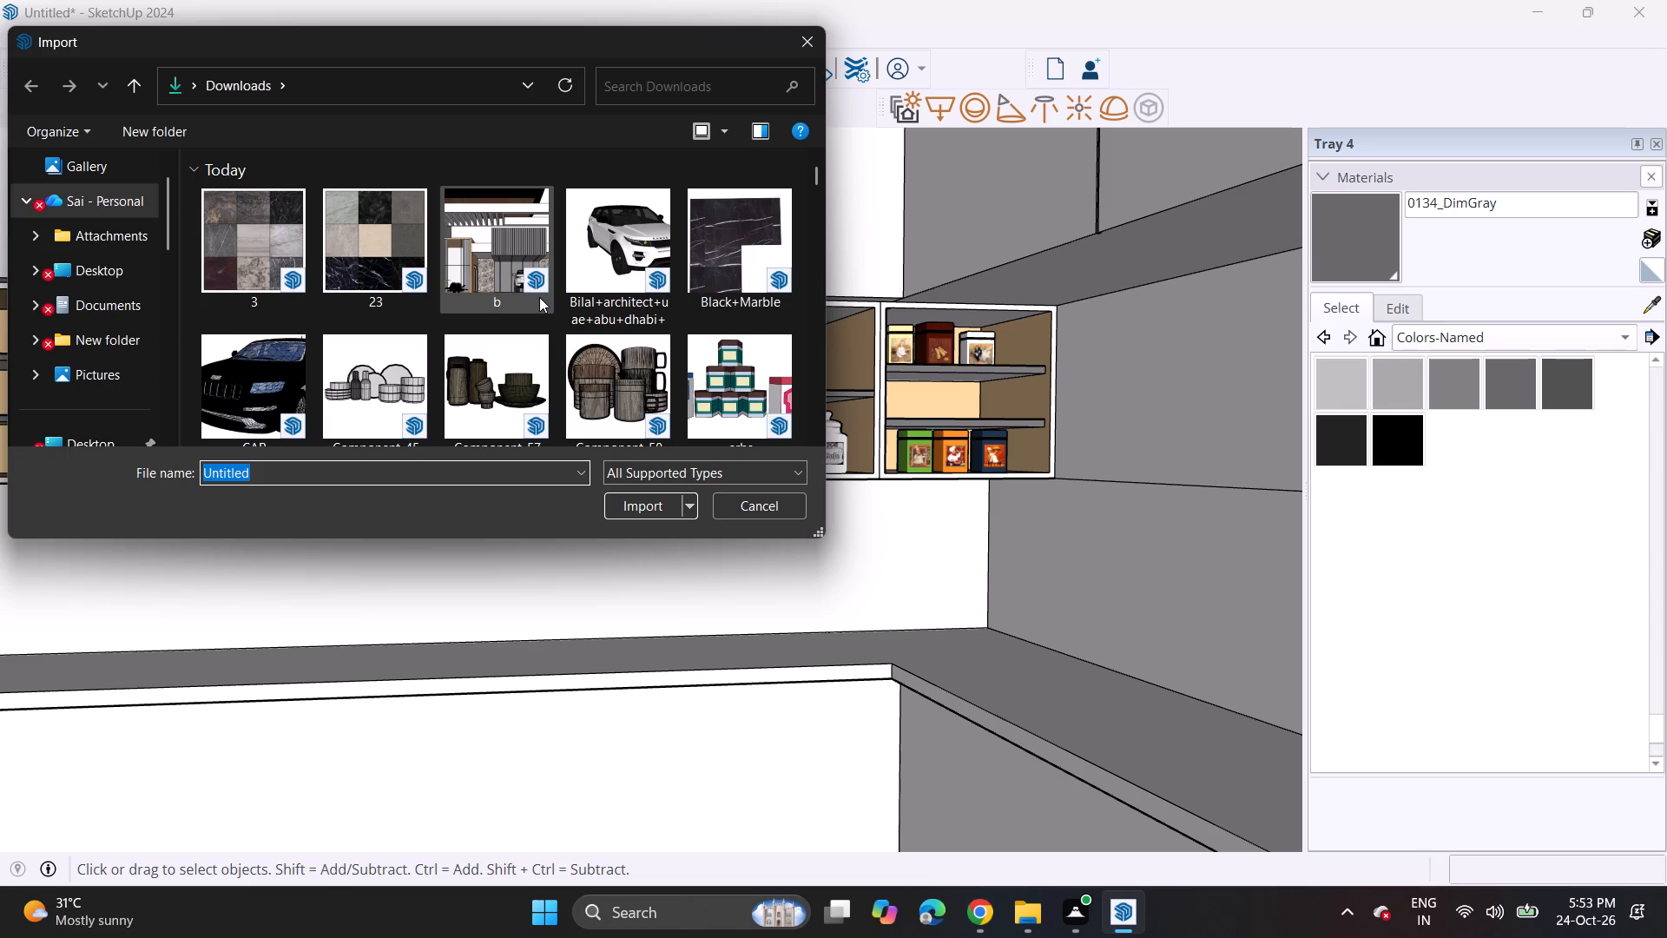
scroll(539, 297, "down", 2)
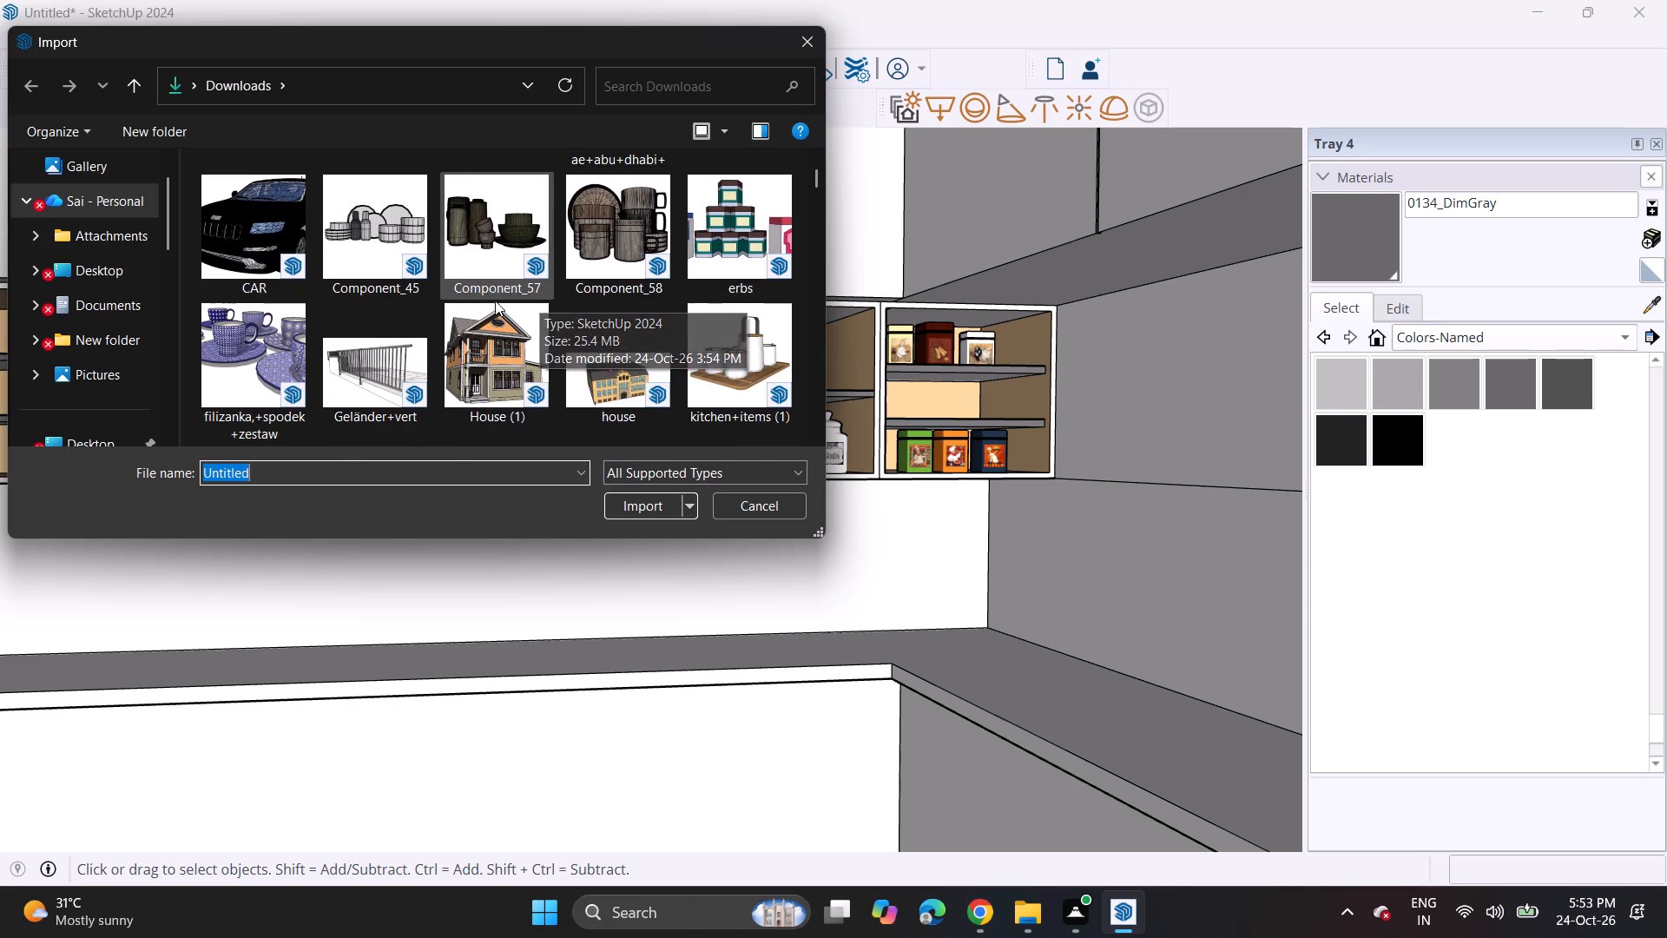
left_click(206, 341)
left_click(626, 505)
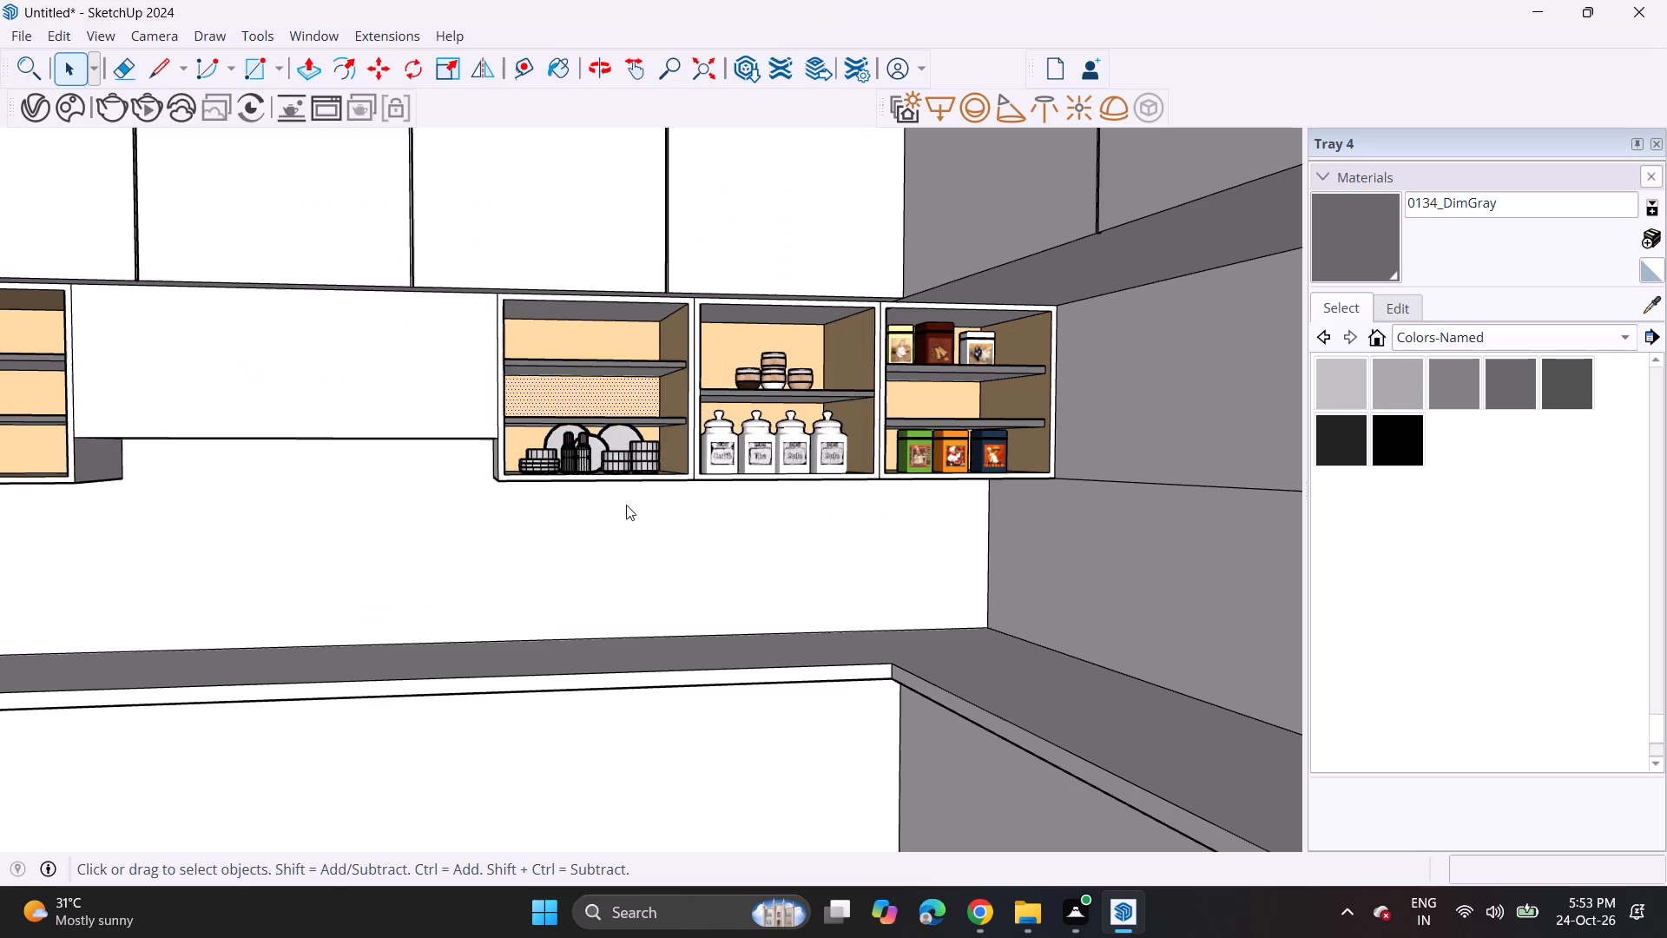
left_click(1034, 501)
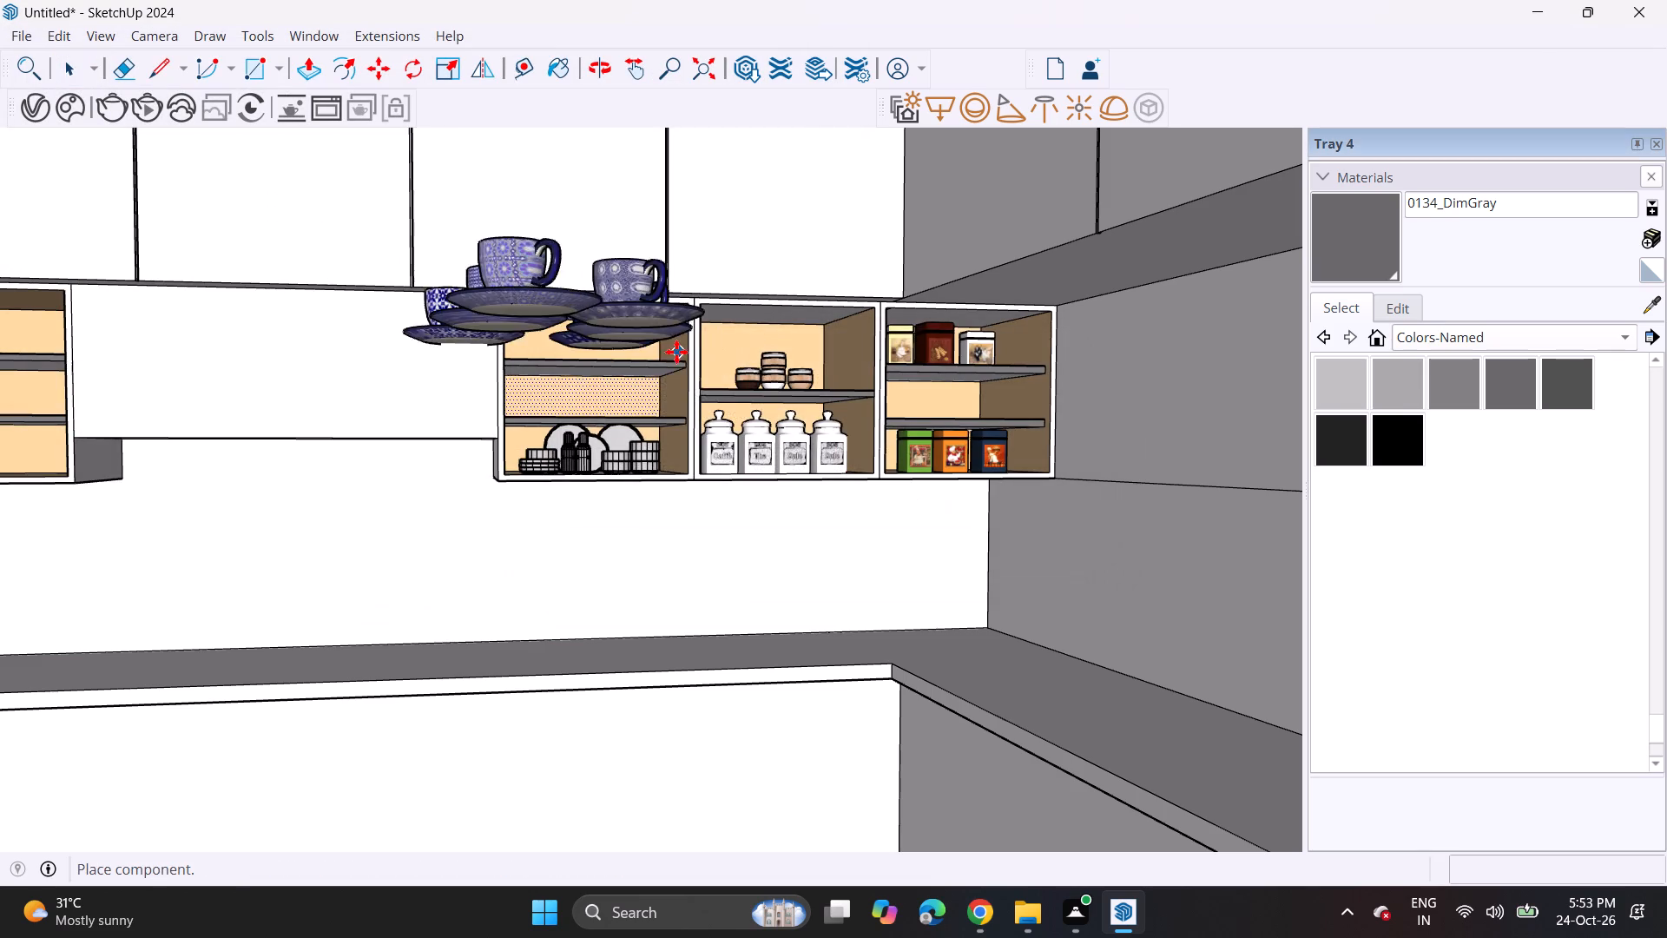
middle_click_drag(674, 393, 675, 437)
left_click(655, 624)
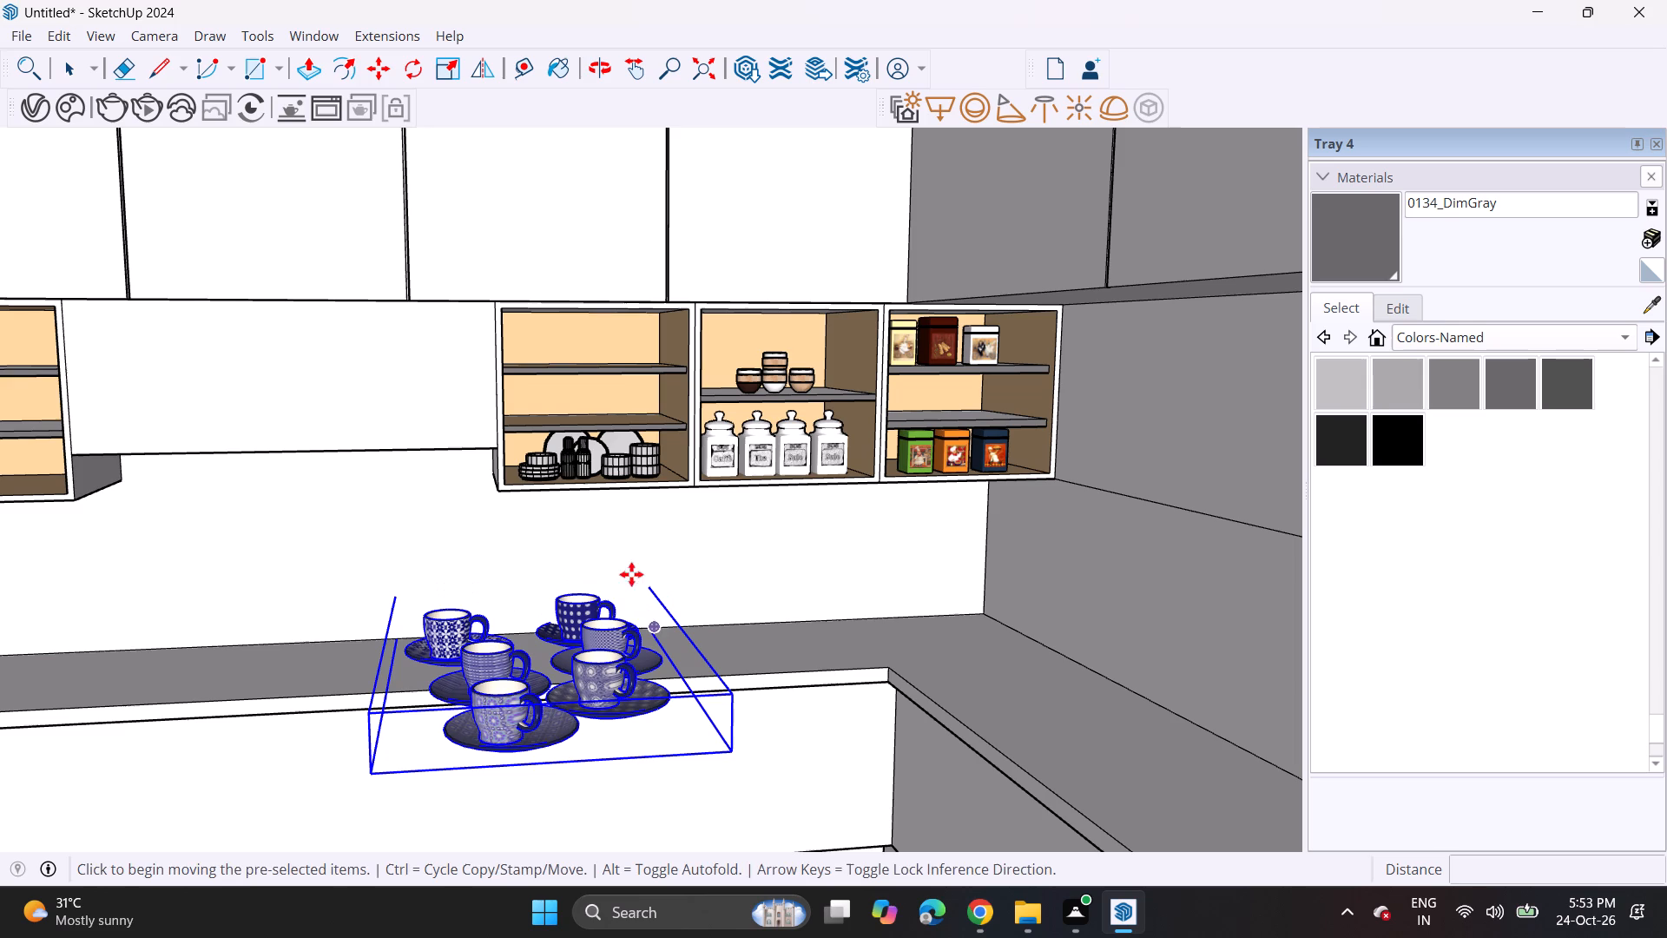
Rotate the cup-and-saucer set 90 degrees horizontally so its long side runs parallel to the back wall.
left_click(424, 76)
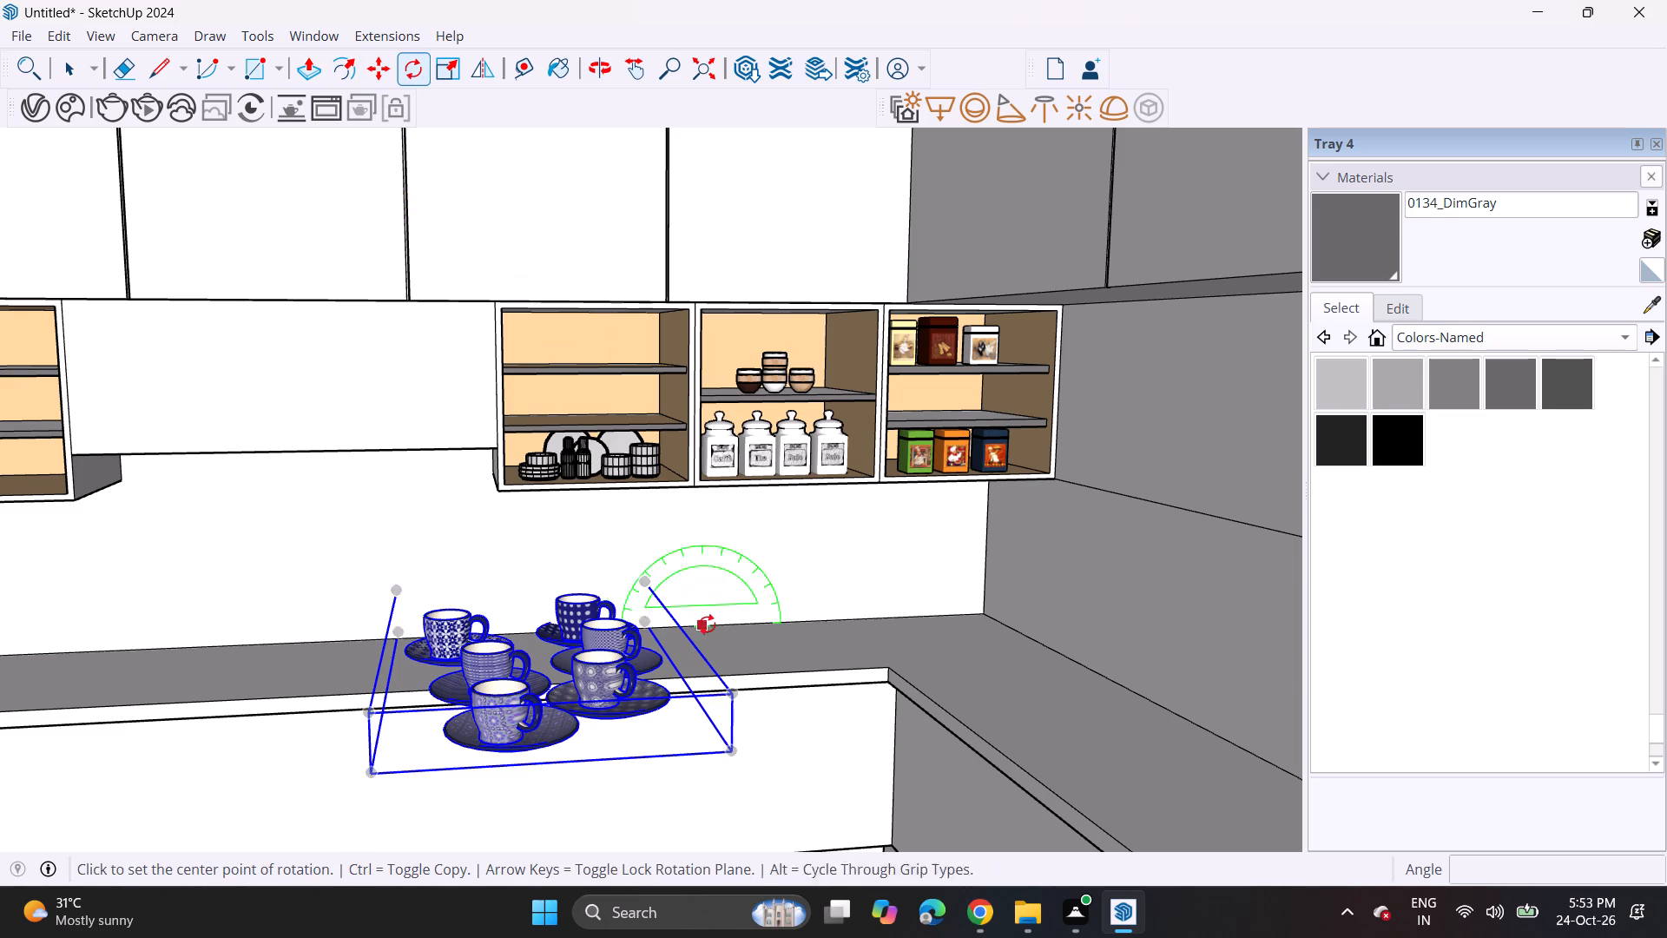
left_click(741, 651)
left_click(772, 650)
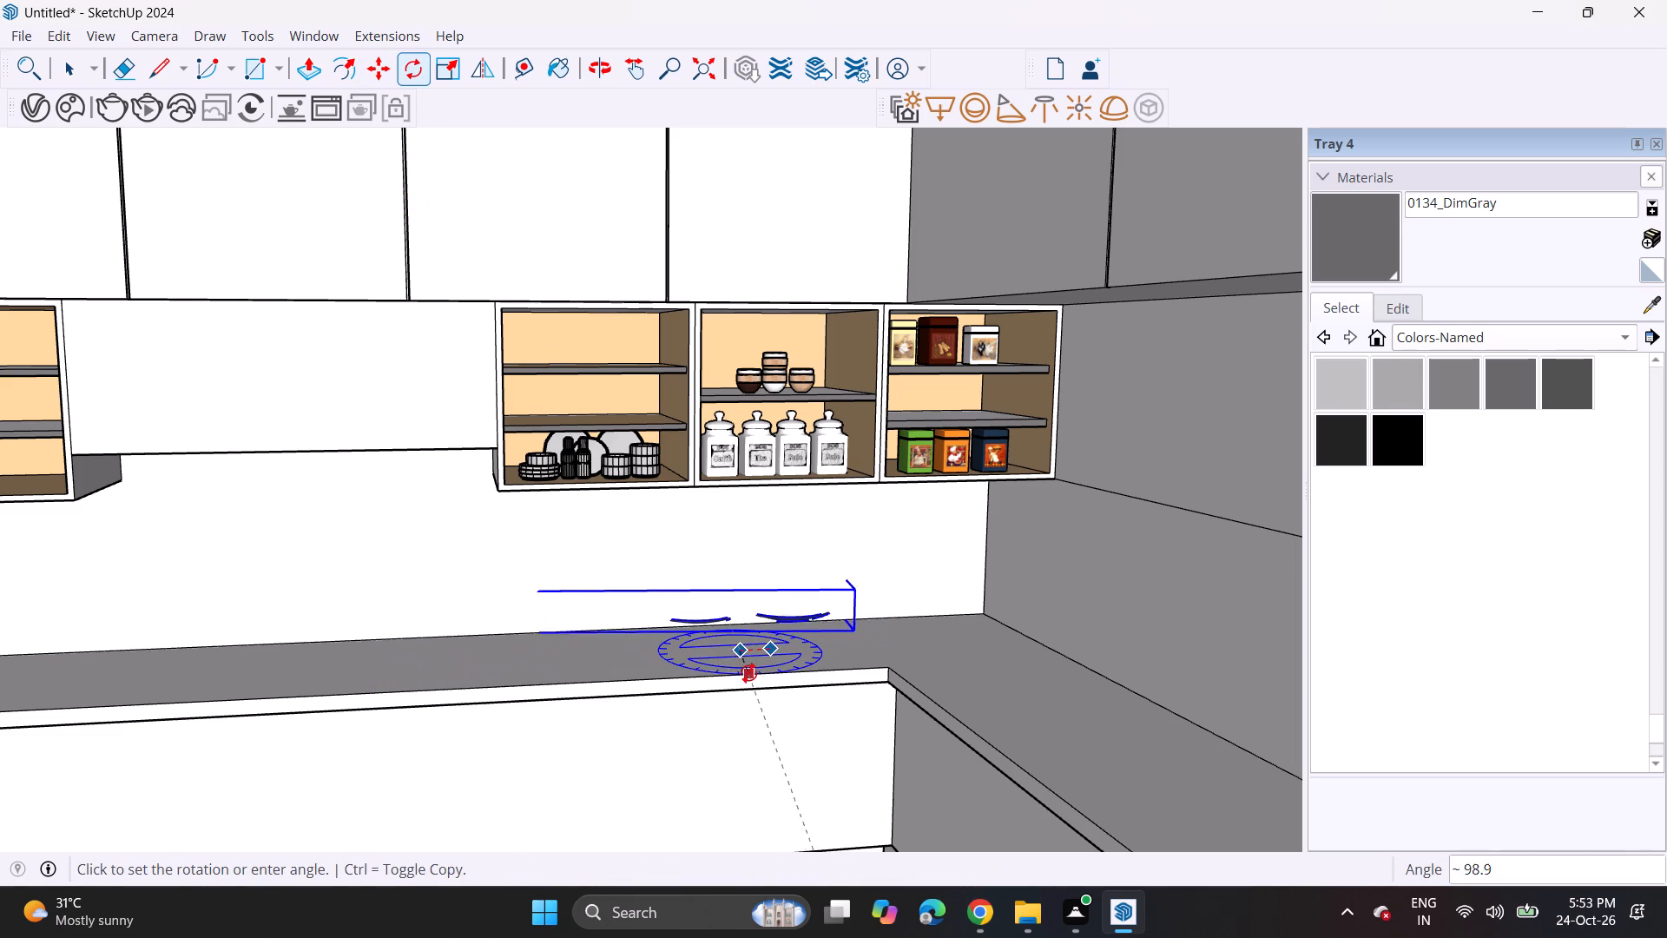
left_click(768, 678)
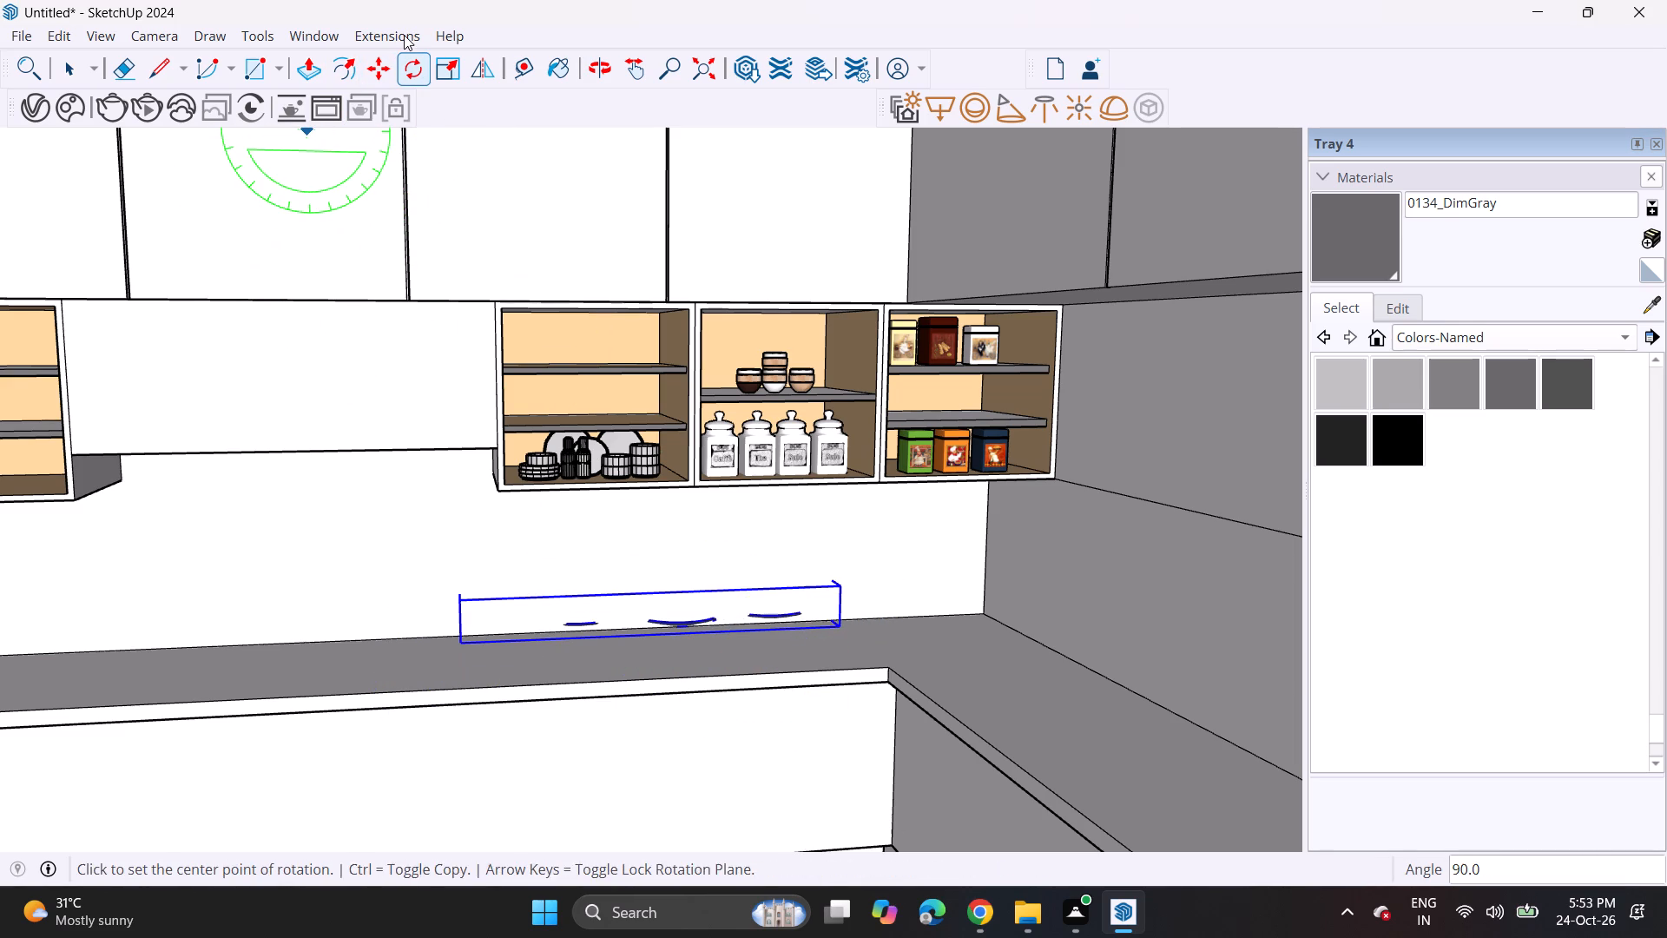
Move the cup-and-saucer set about 3' 6 11/16" up to the top compartment of the three-tier unit.
left_click(363, 83)
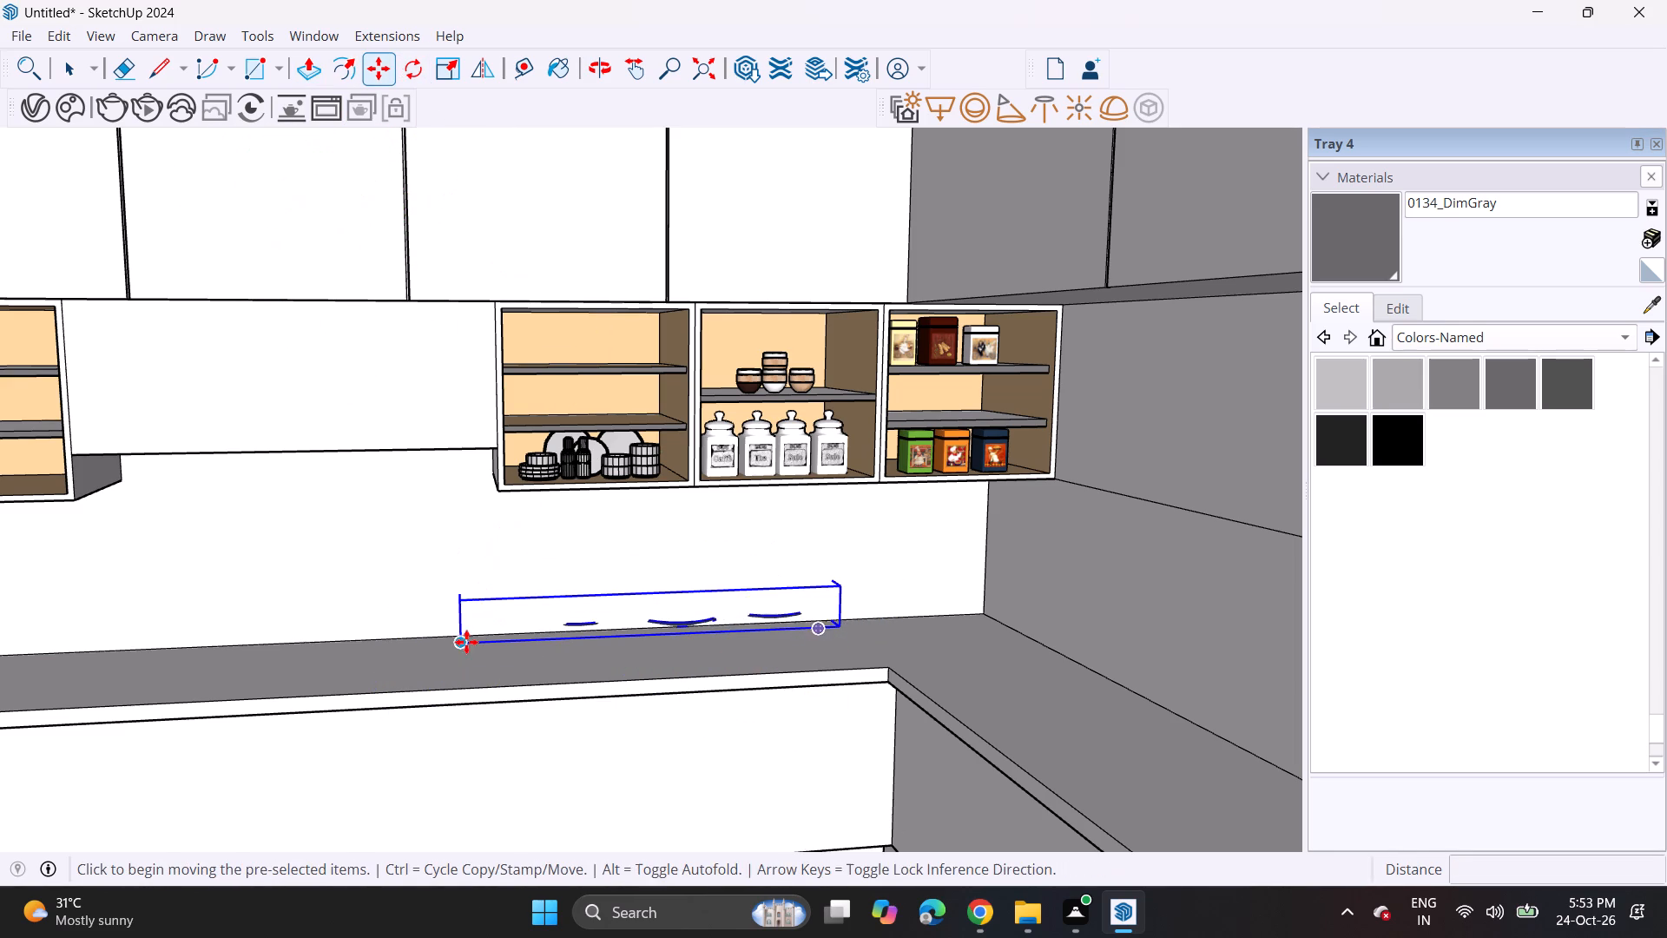
left_click(458, 648)
left_click(512, 366)
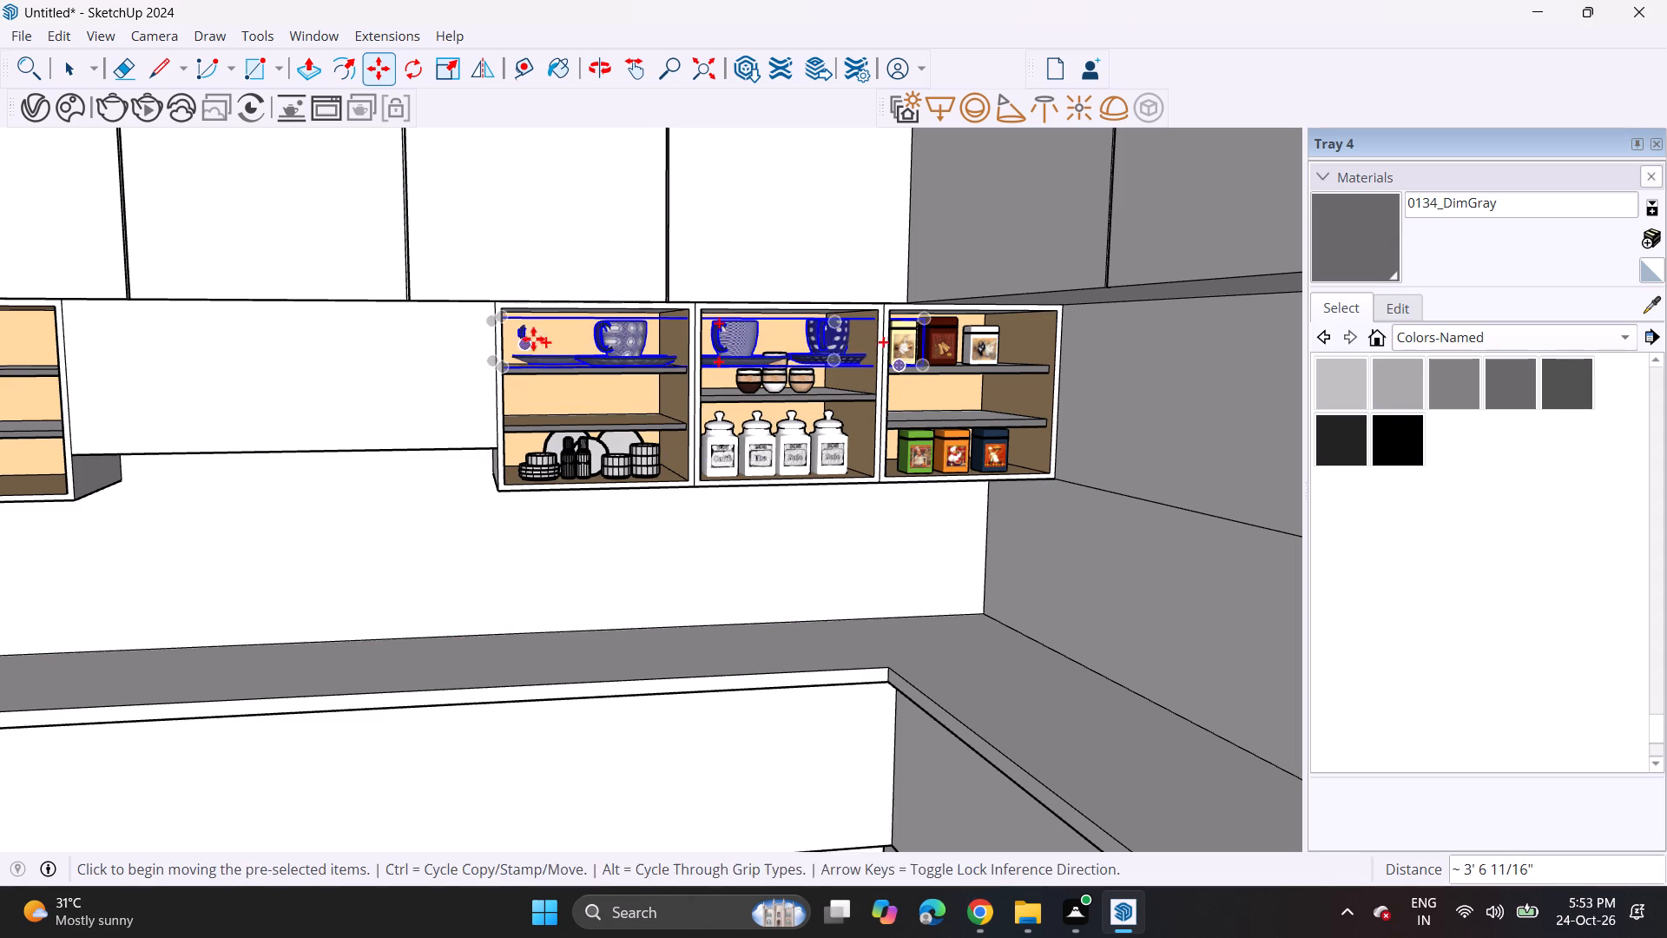
Scale the cup-and-saucer set down uniformly by a factor of 0.56.
left_click(455, 73)
left_click(926, 322)
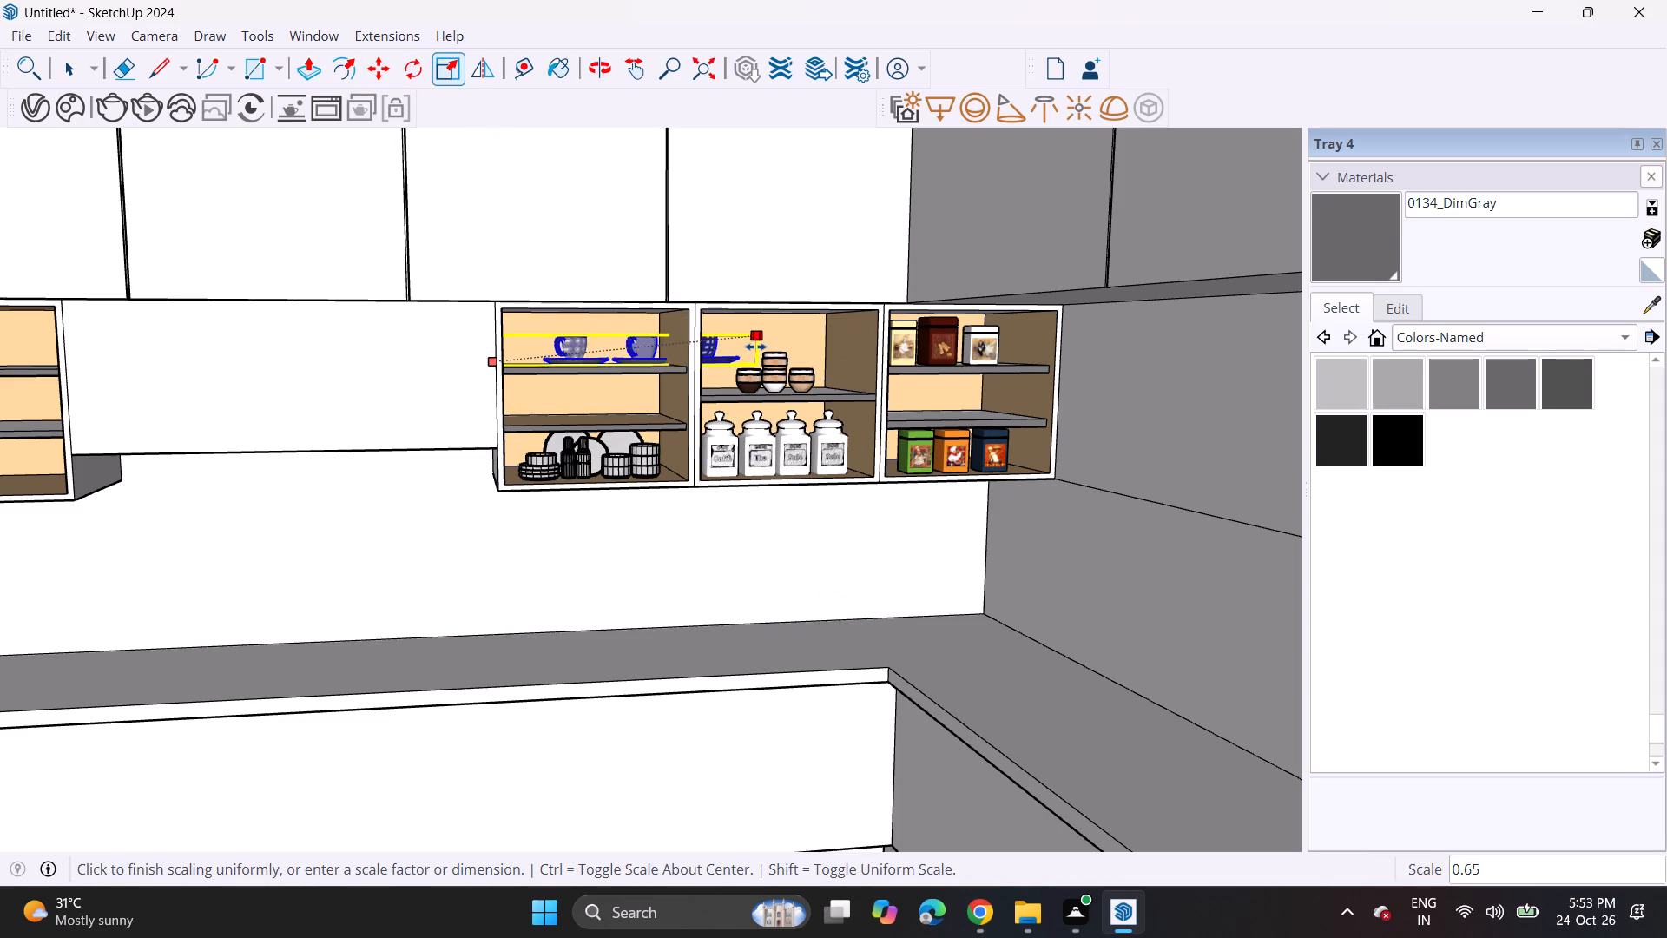
left_click(715, 320)
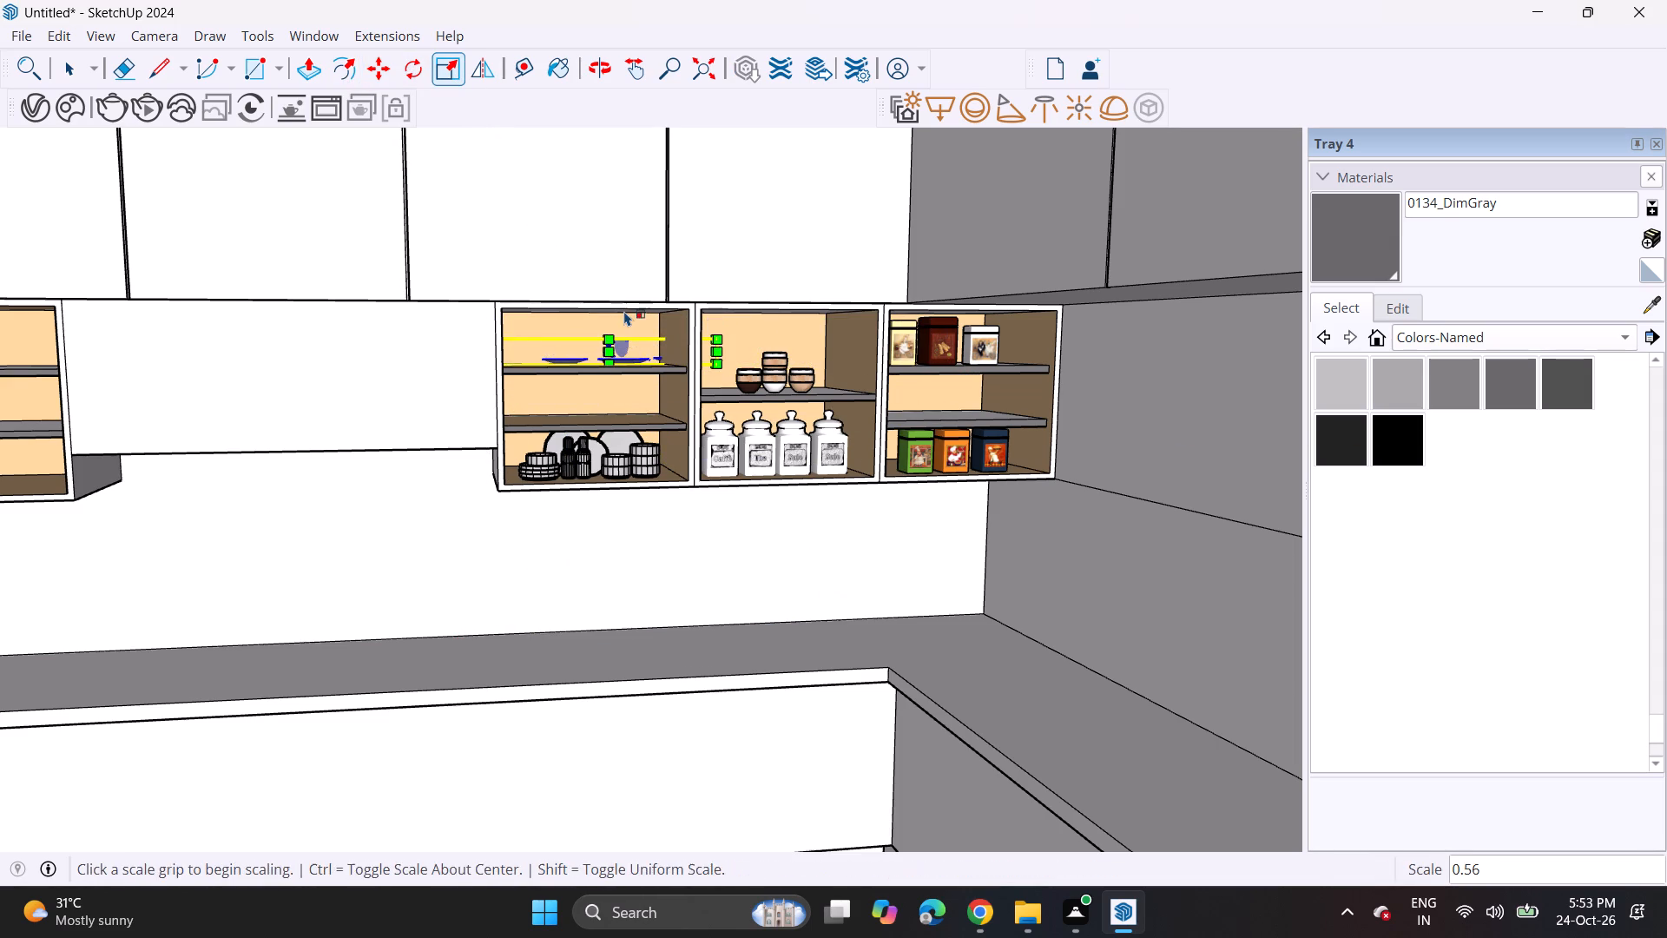
Move the cup-and-saucer set about 2' 8" forward so it stands out from the back wall in front of the top shelf.
middle_click_drag(639, 347, 652, 381)
left_click(389, 63)
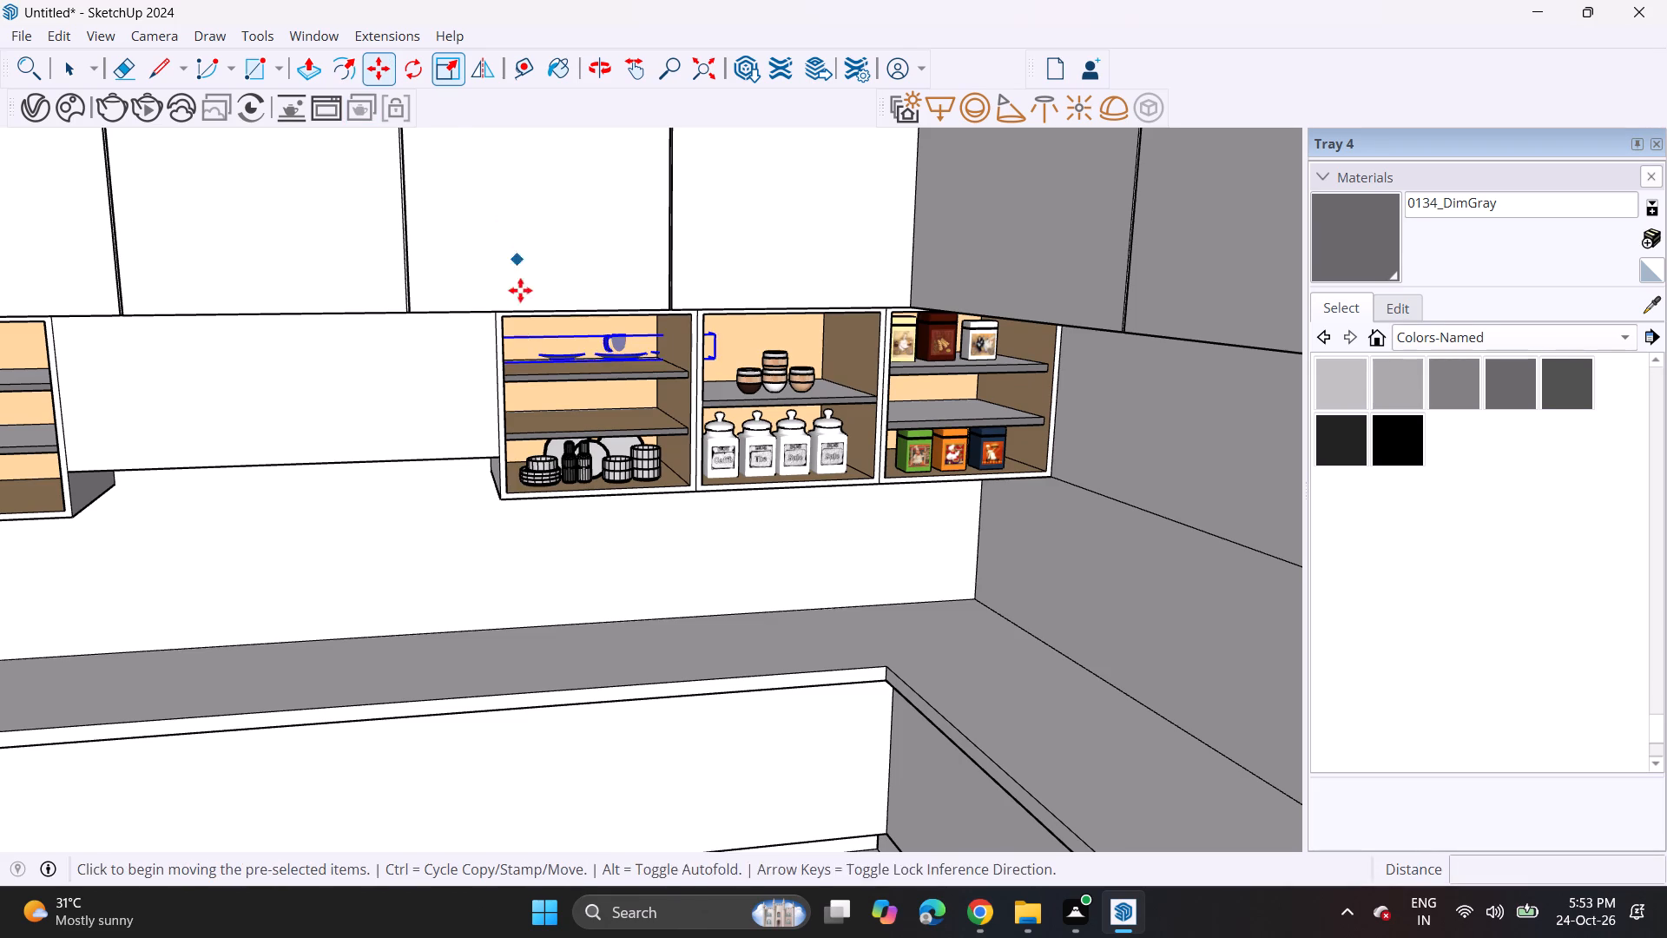
left_click(492, 355)
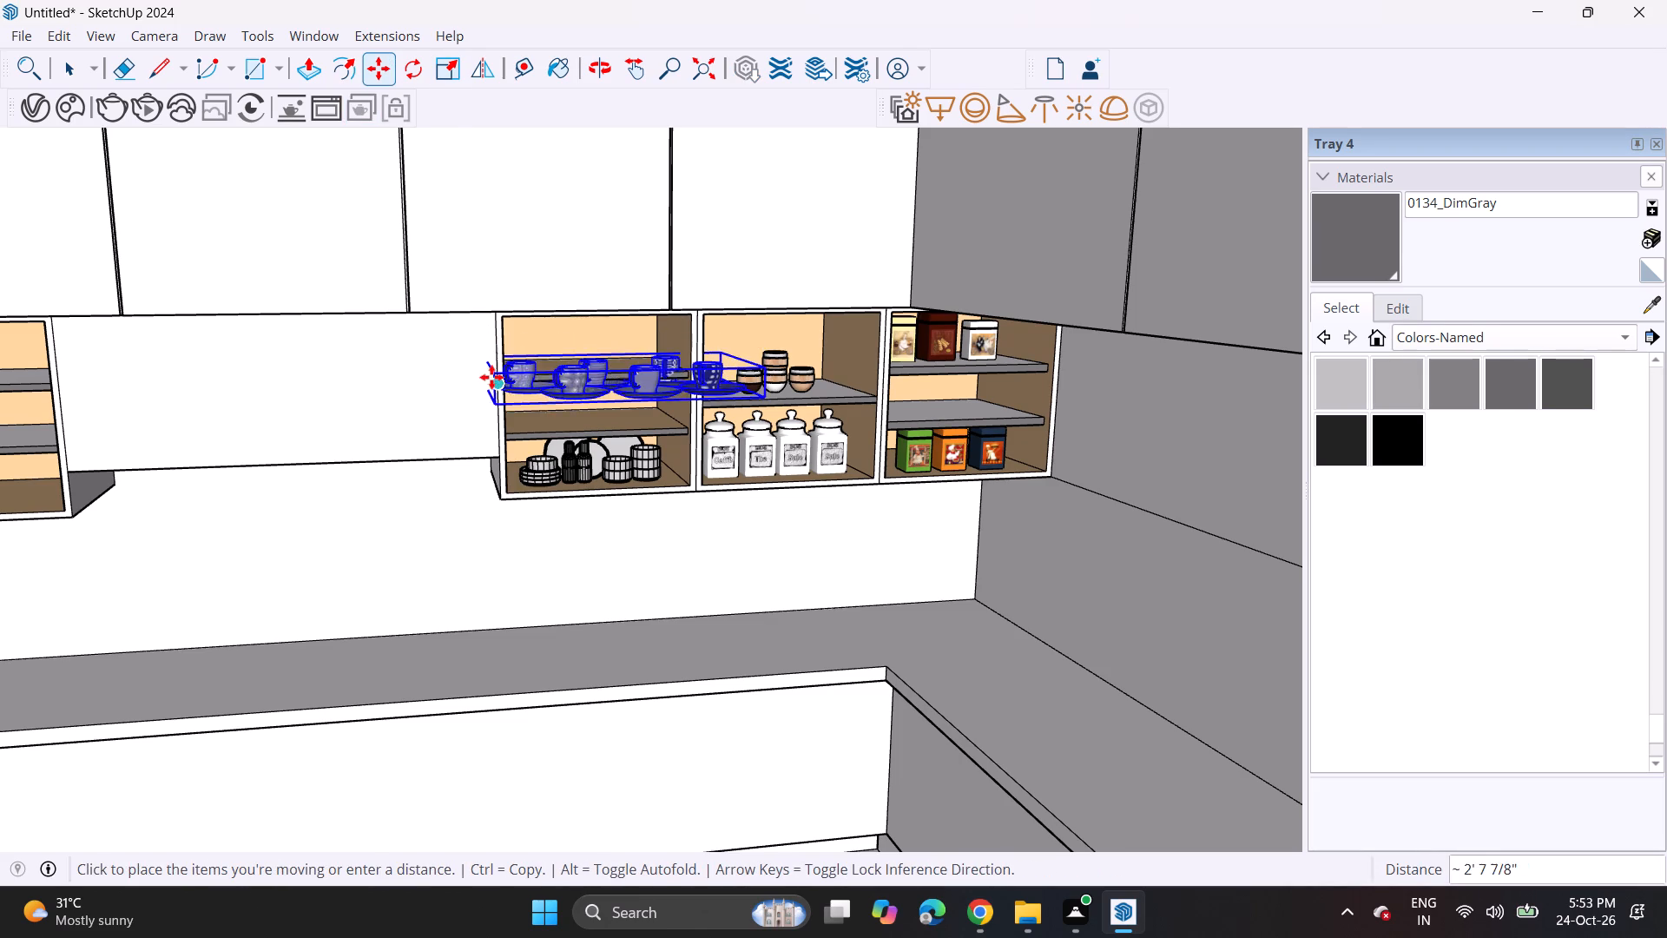
left_click(481, 367)
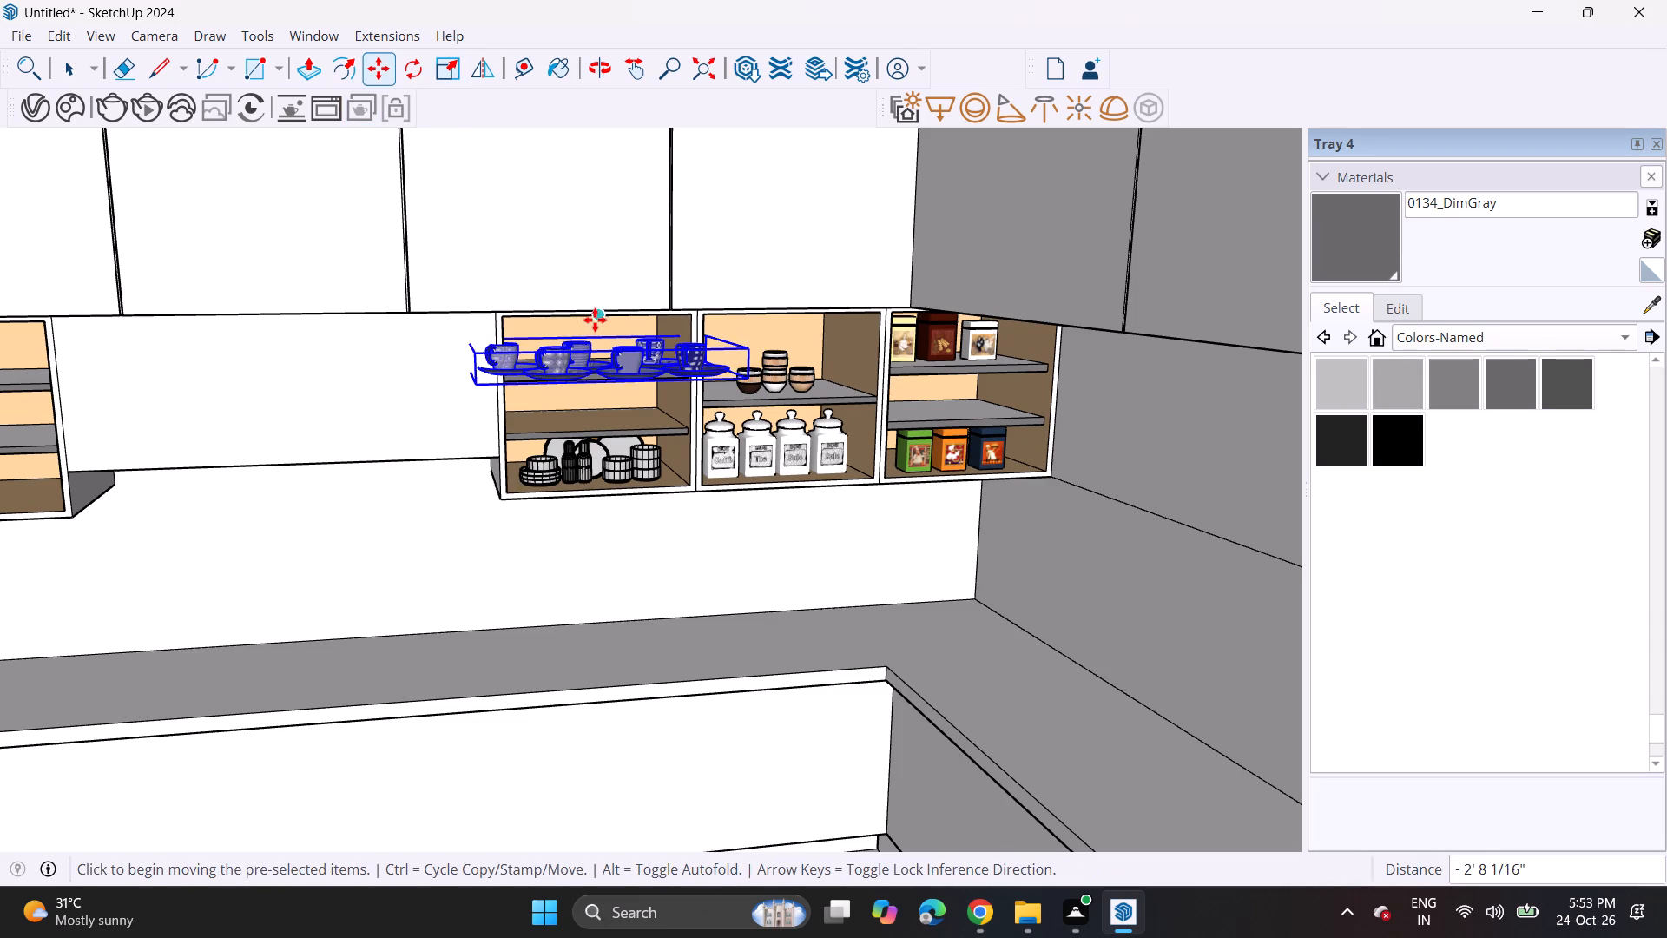
Shrink the cup-and-saucer set to about 0.87 along the green axis and about 0.75 along the red axis.
scroll(595, 319, "up", 1)
scroll(595, 320, "down", 1)
middle_click_drag(595, 324, 624, 410)
scroll(636, 419, "up", 4)
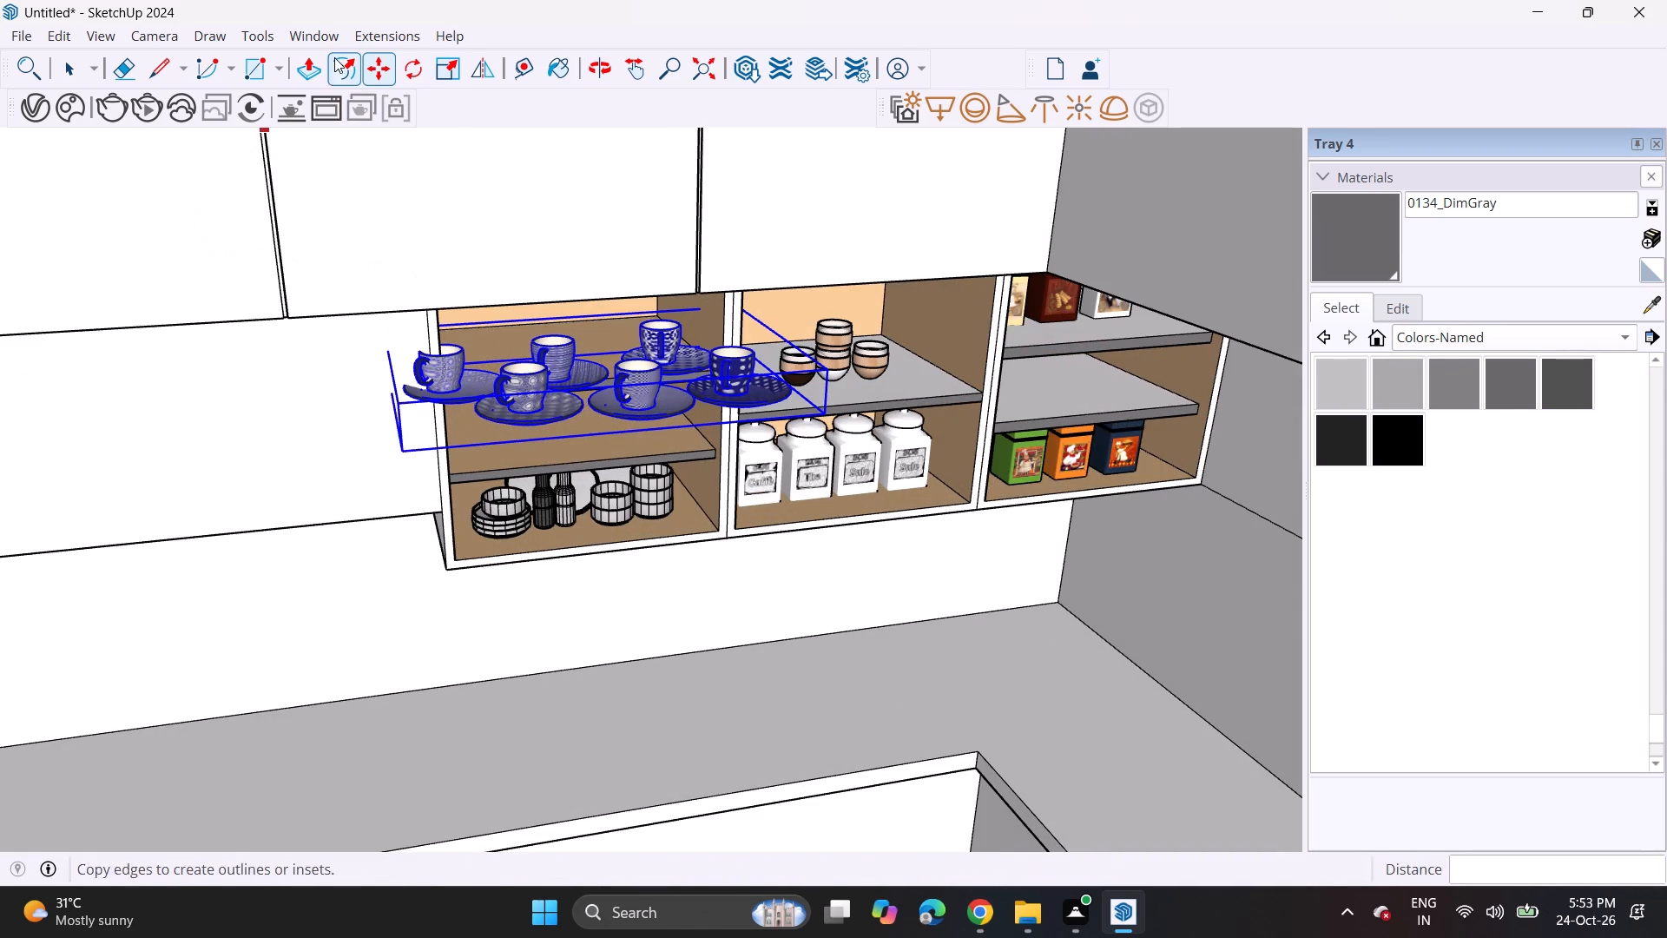
left_click(438, 64)
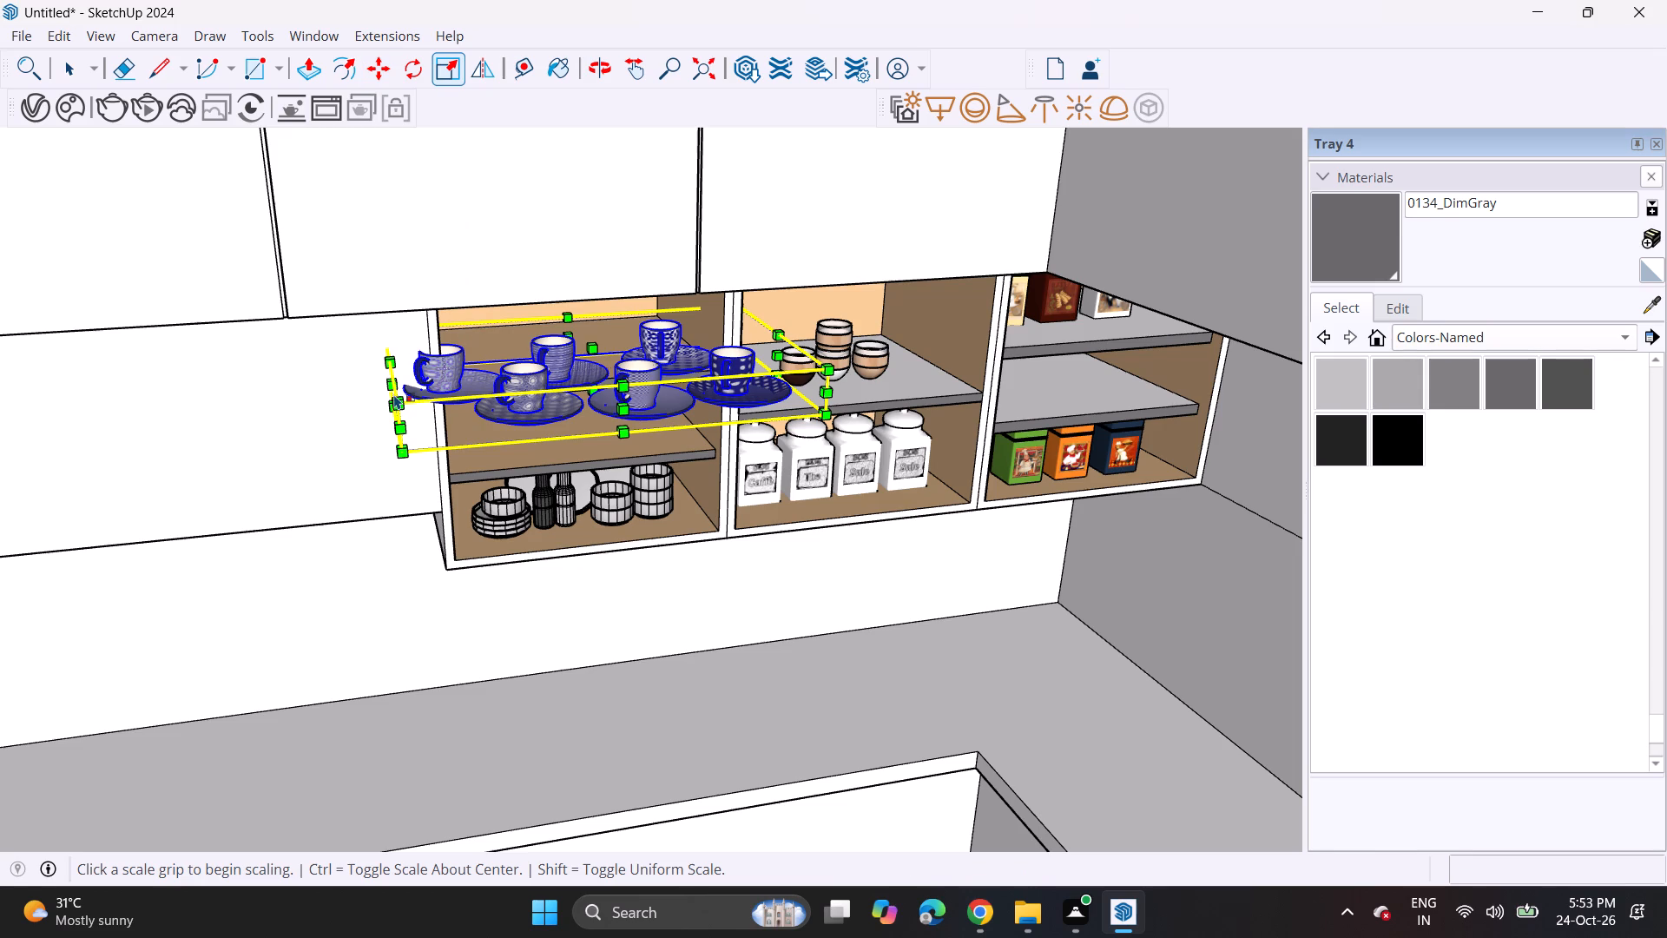
left_click(392, 382)
left_click(438, 367)
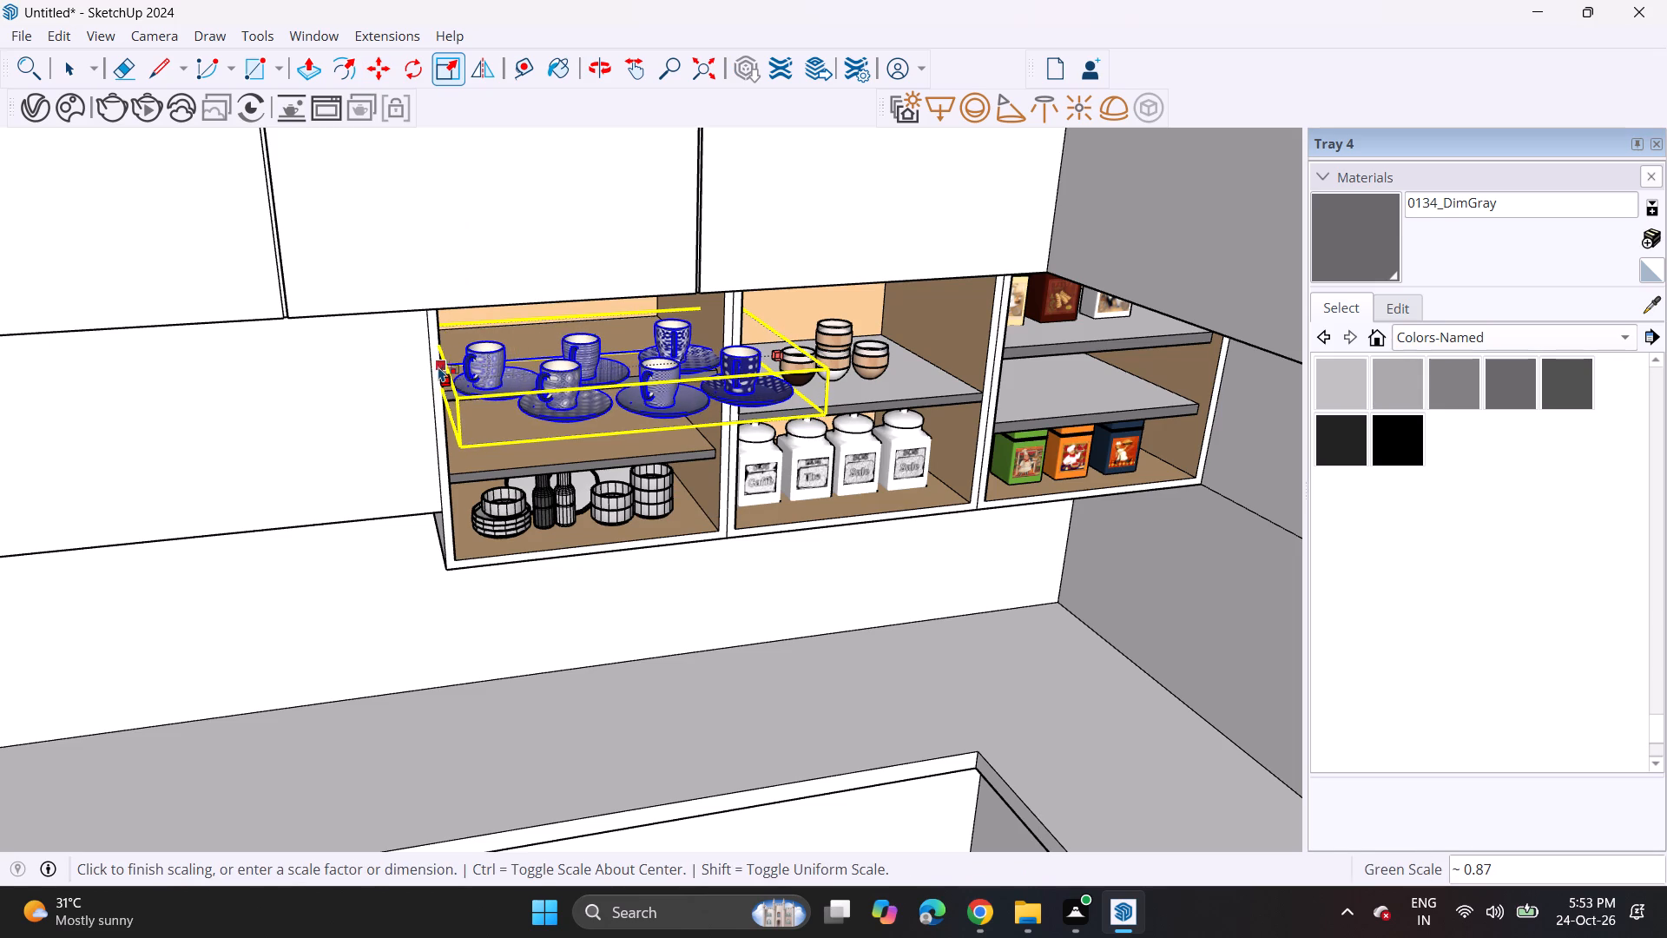
left_click(642, 406)
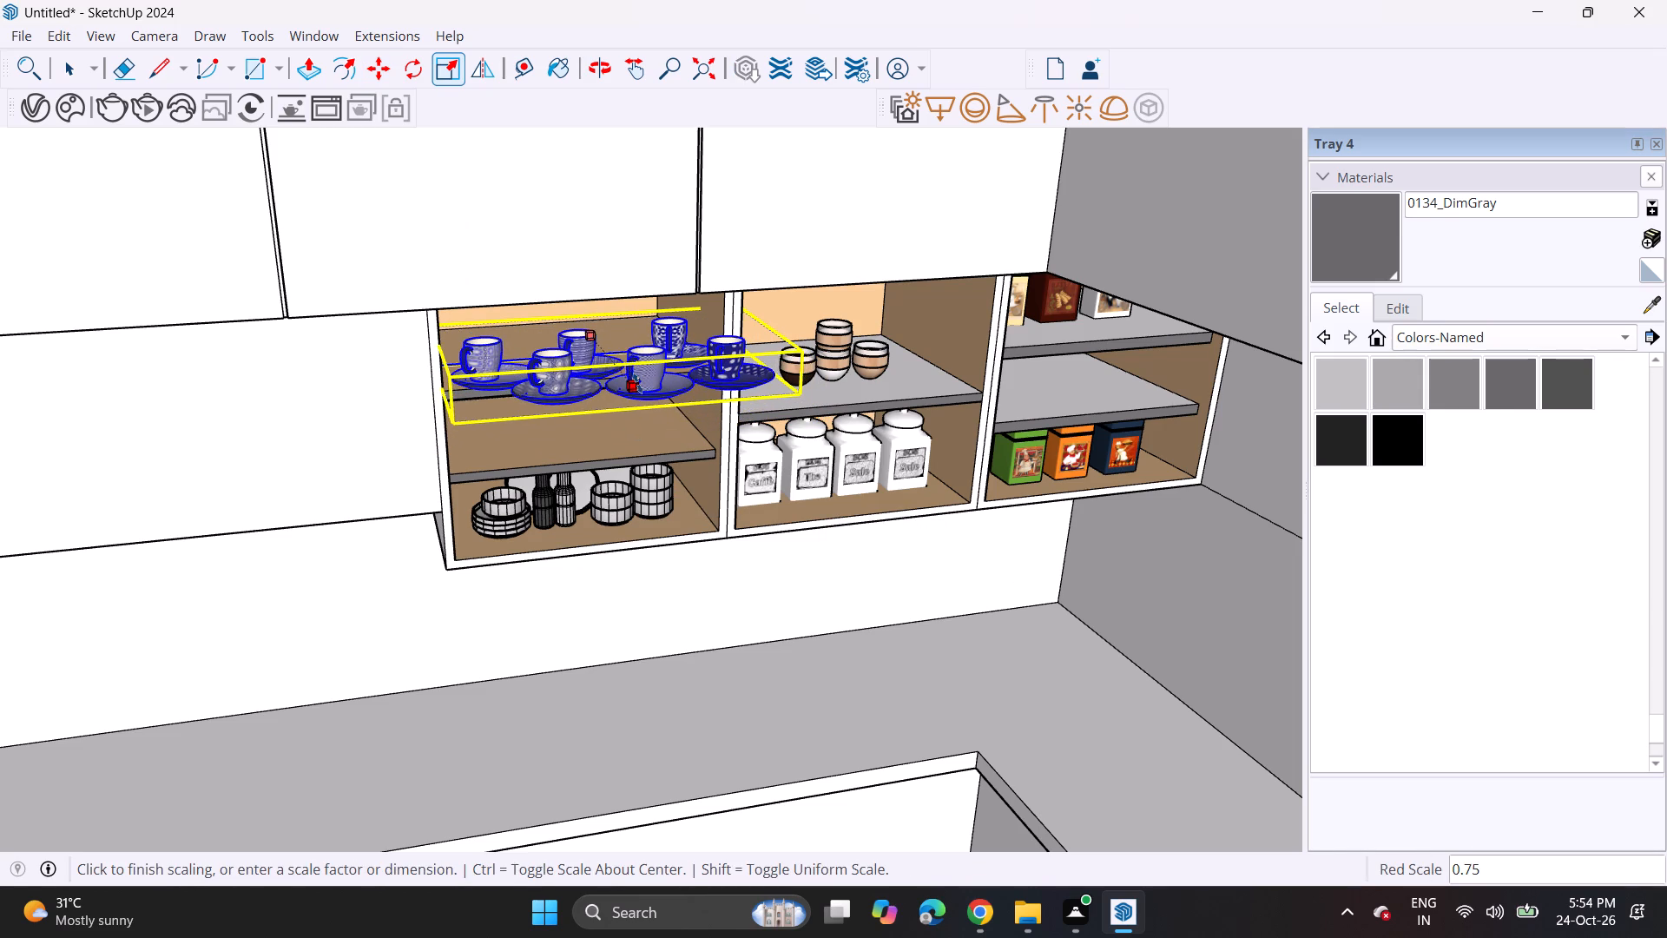
left_click(637, 383)
Move the cup-and-saucer set back into the top compartment, aligning its front corner with the shelf's outer front corner.
left_click(372, 69)
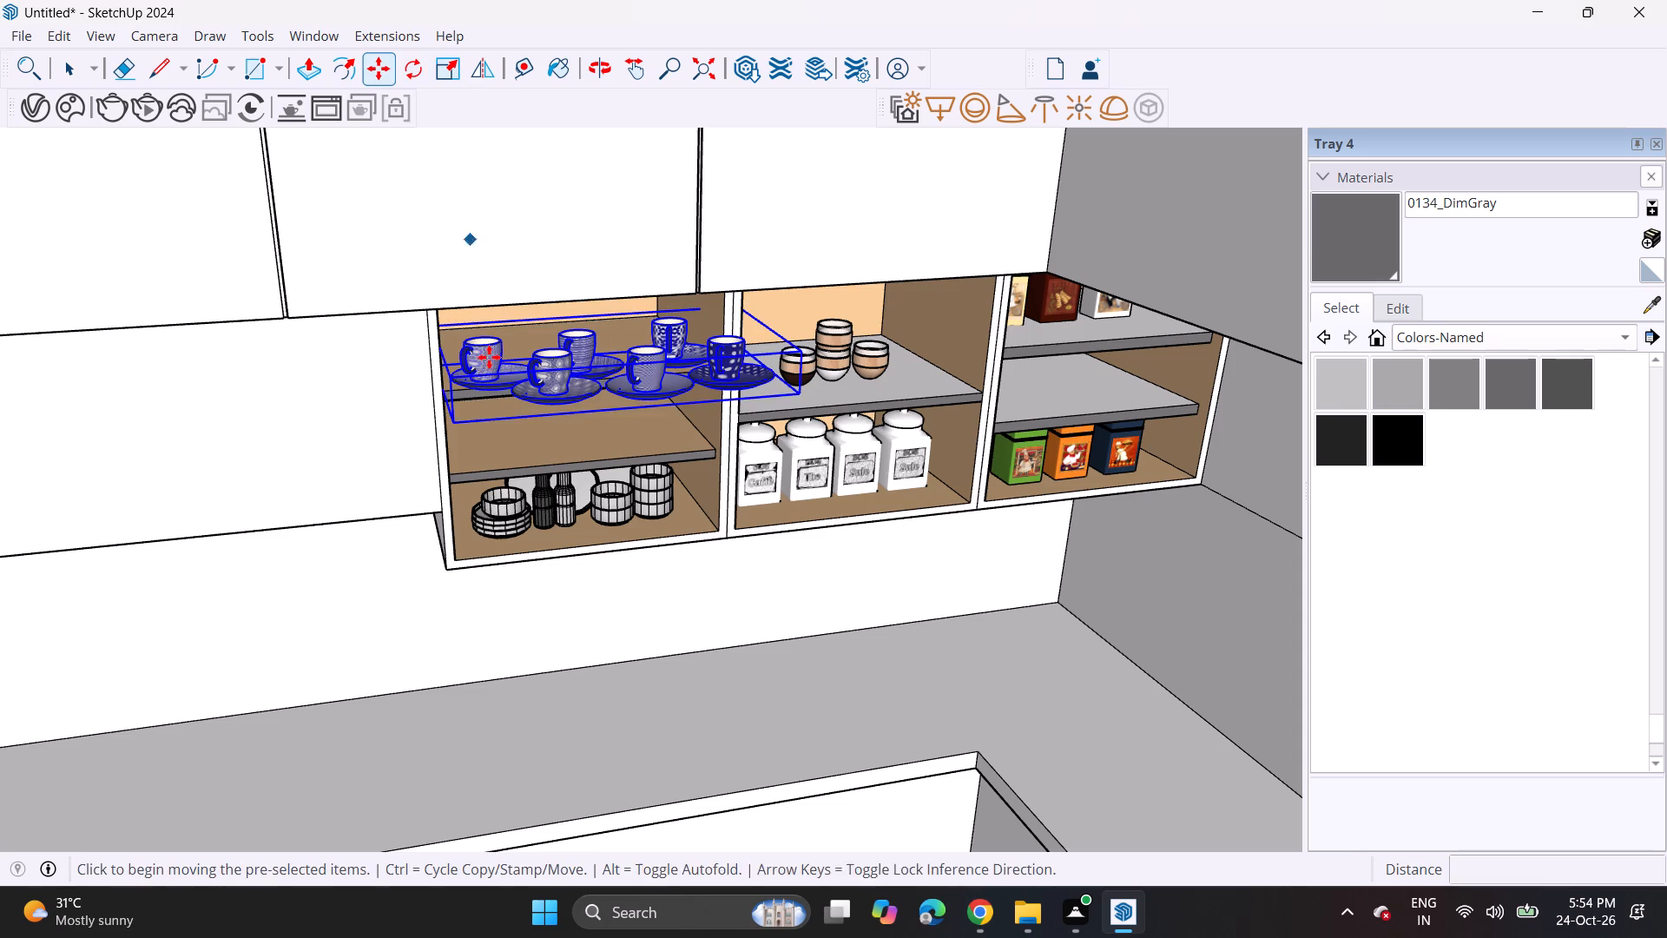
left_click(459, 425)
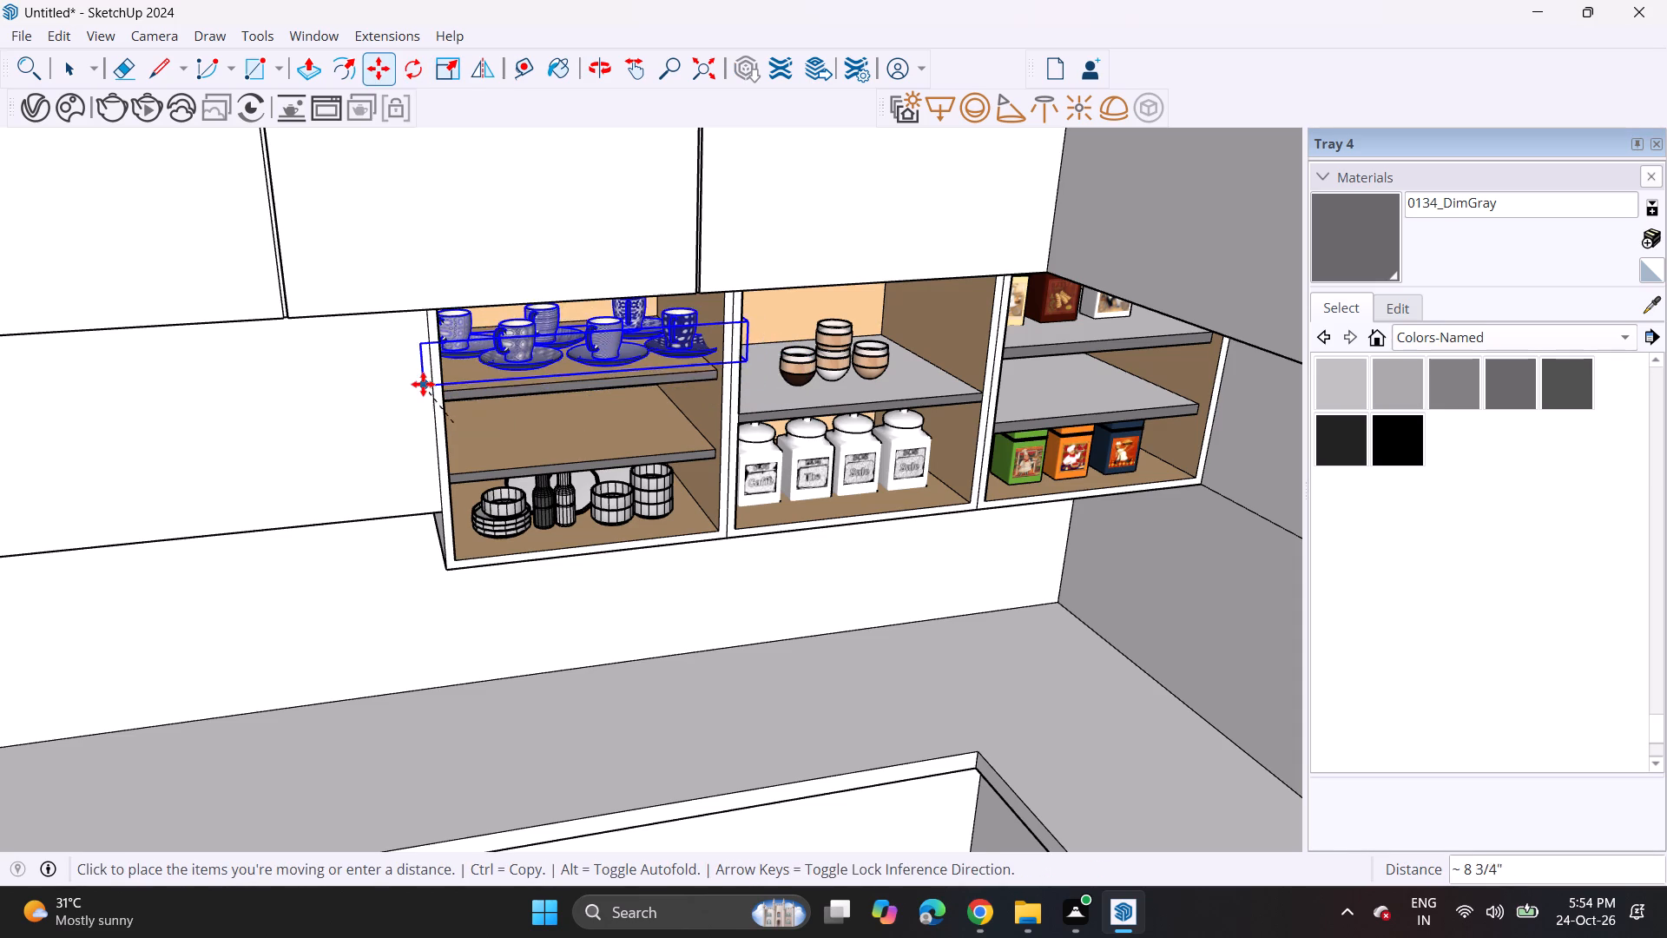
left_click(439, 391)
Scale the cup-and-saucer set to about 0.87 along the green axis so it fits between the compartment's side panels.
middle_click_drag(659, 358, 517, 288)
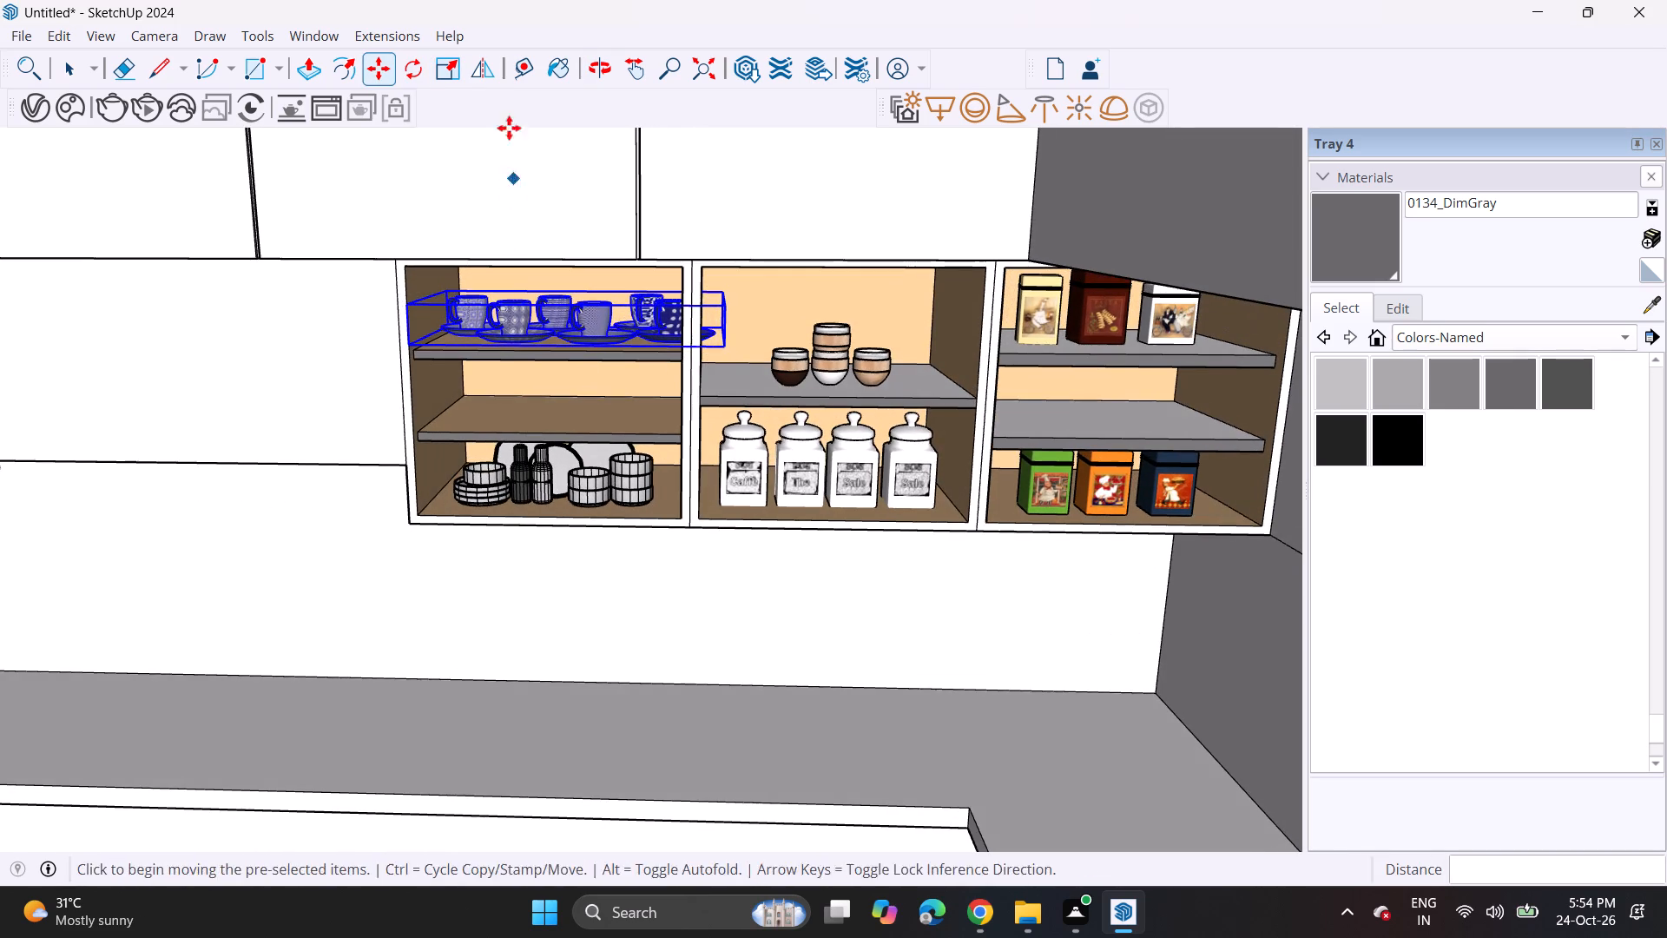
left_click(438, 64)
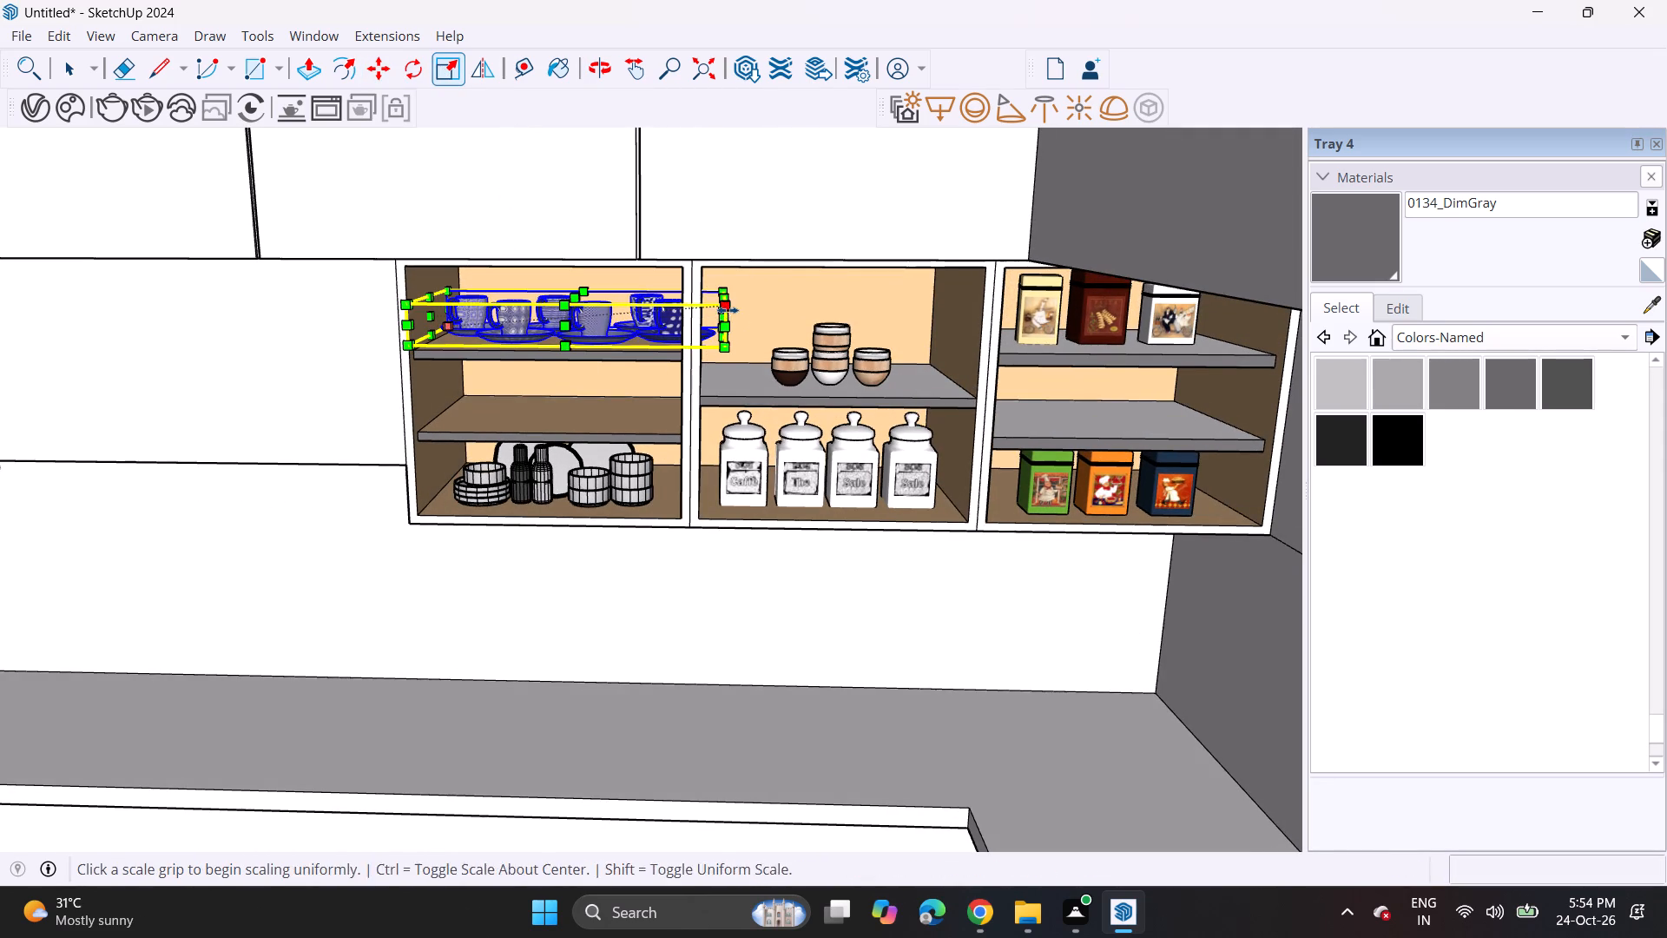
left_click(733, 316)
left_click(684, 308)
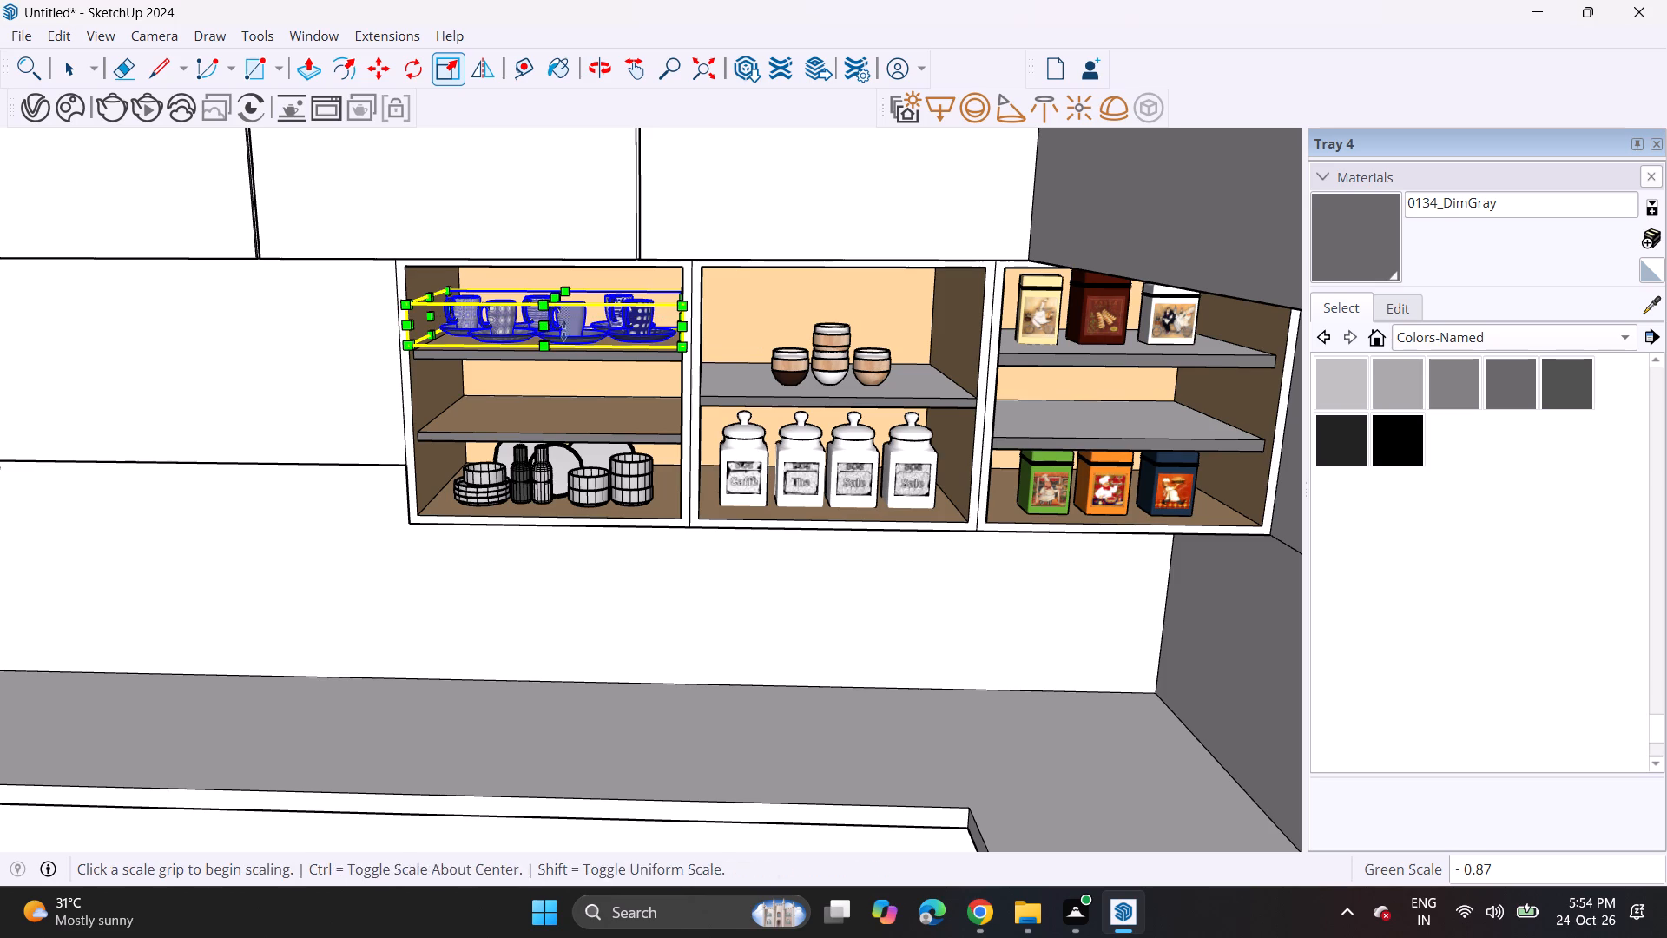
key("space")
left_click(696, 231)
Lower the cup-and-saucer set by its bottom front corner so the saucers rest on the top shelf.
middle_click_drag(420, 411, 512, 434)
scroll(512, 434, "up", 1)
middle_click_drag(497, 355, 517, 320)
scroll(602, 352, "up", 4)
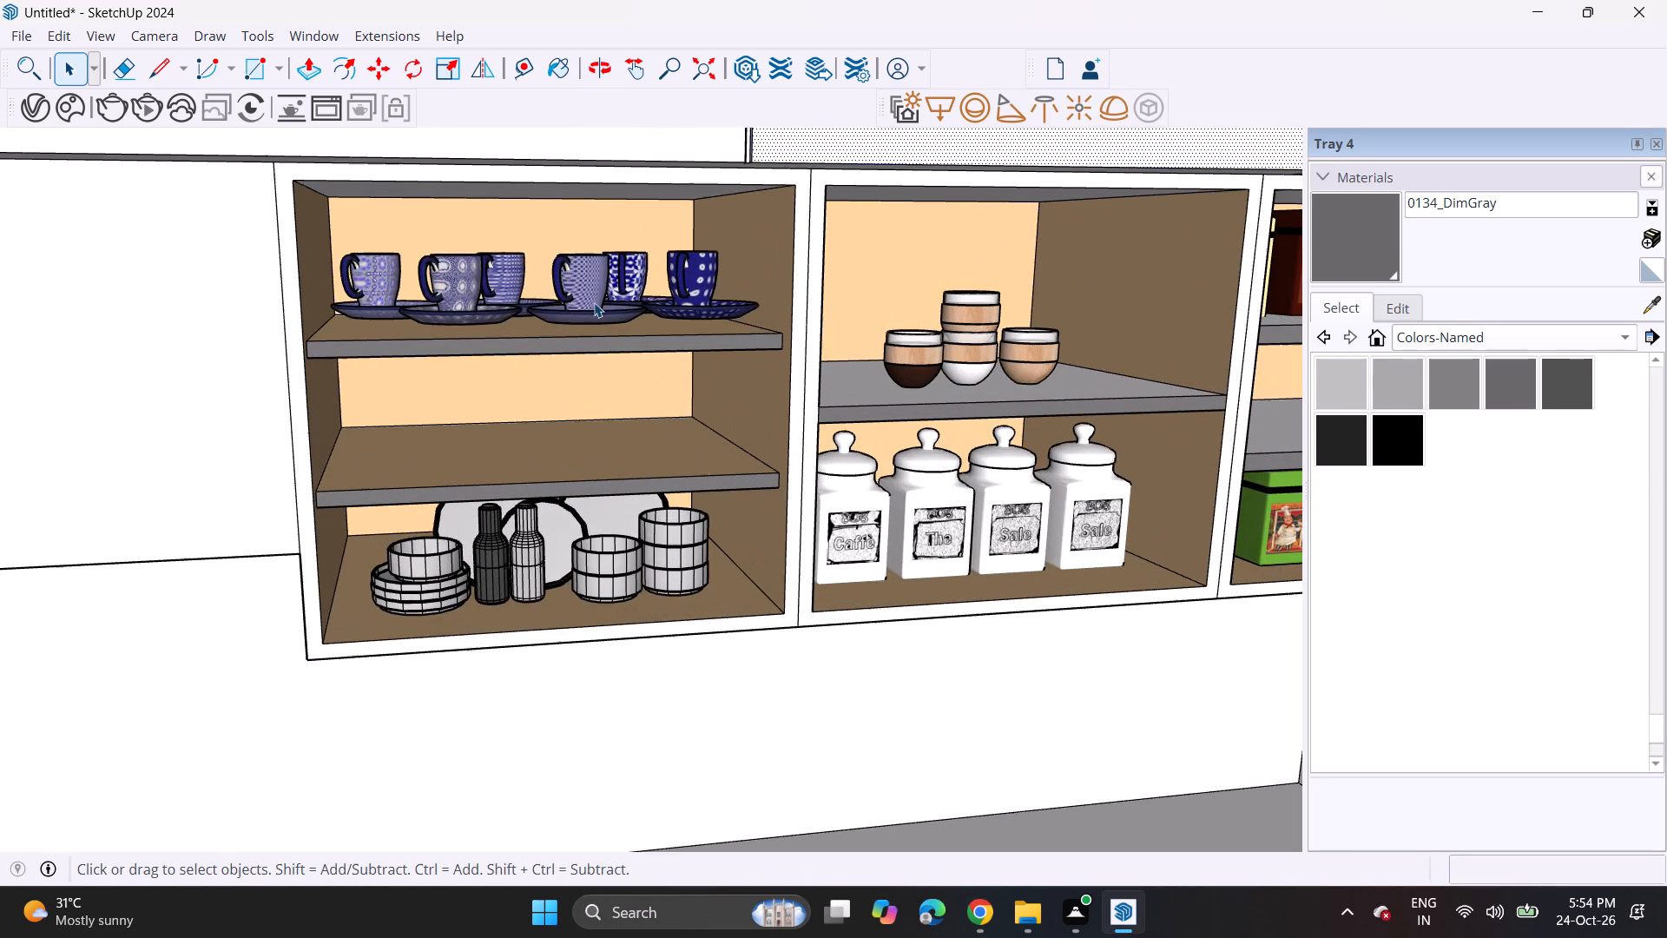
left_click(594, 302)
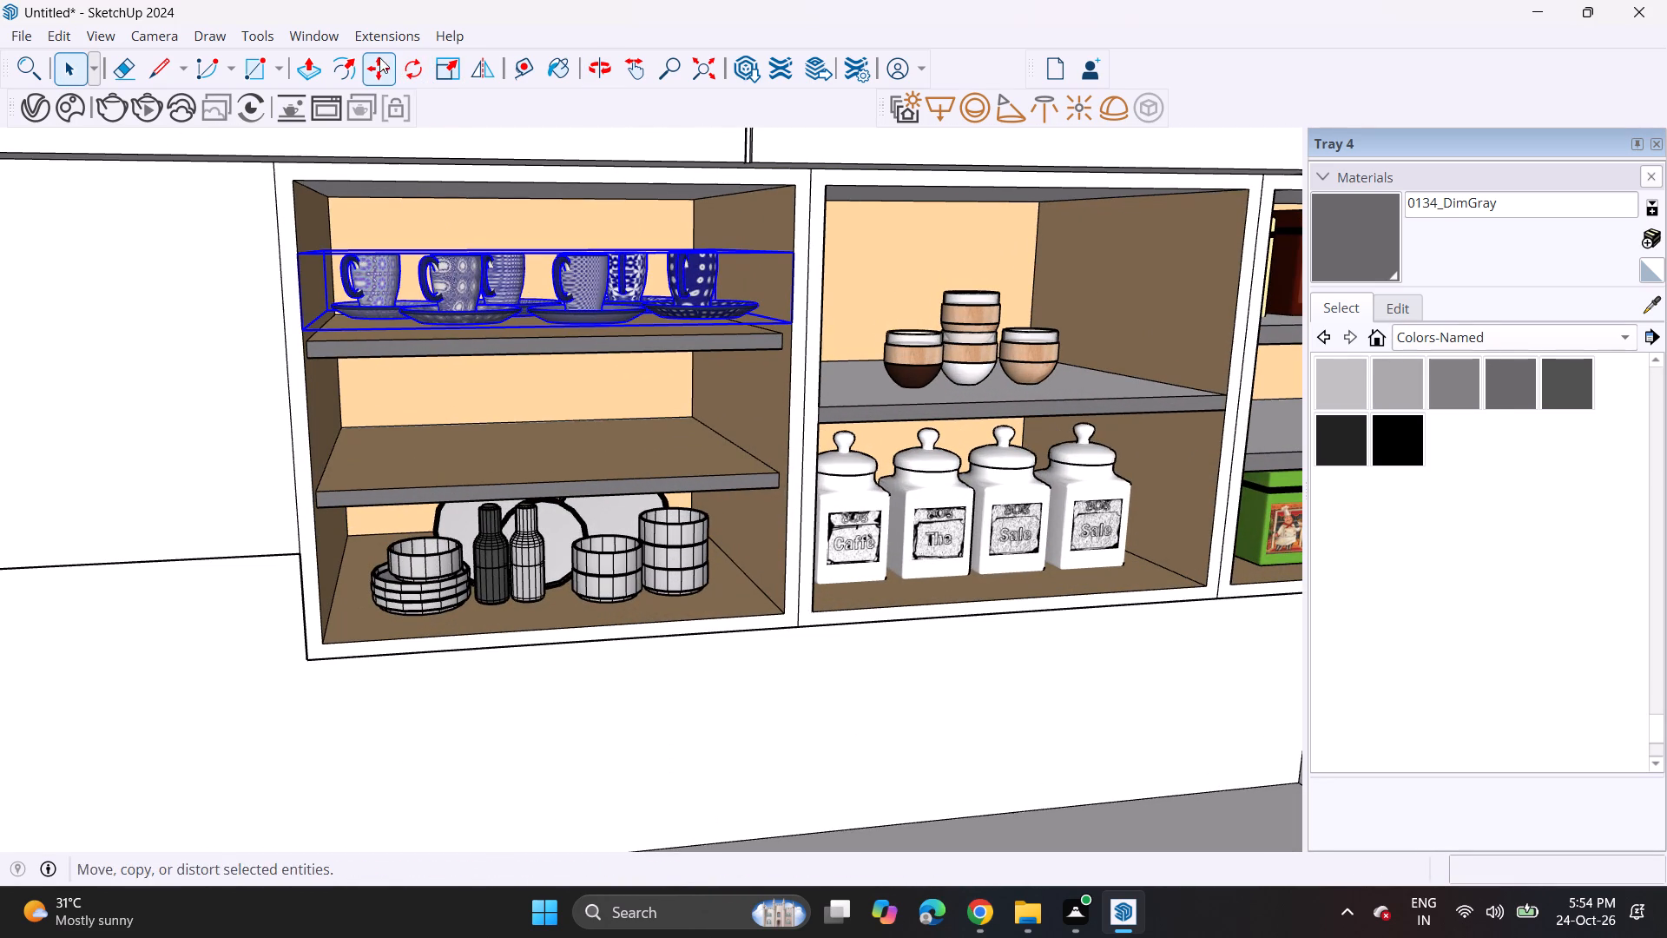
left_click(379, 57)
left_click(571, 282)
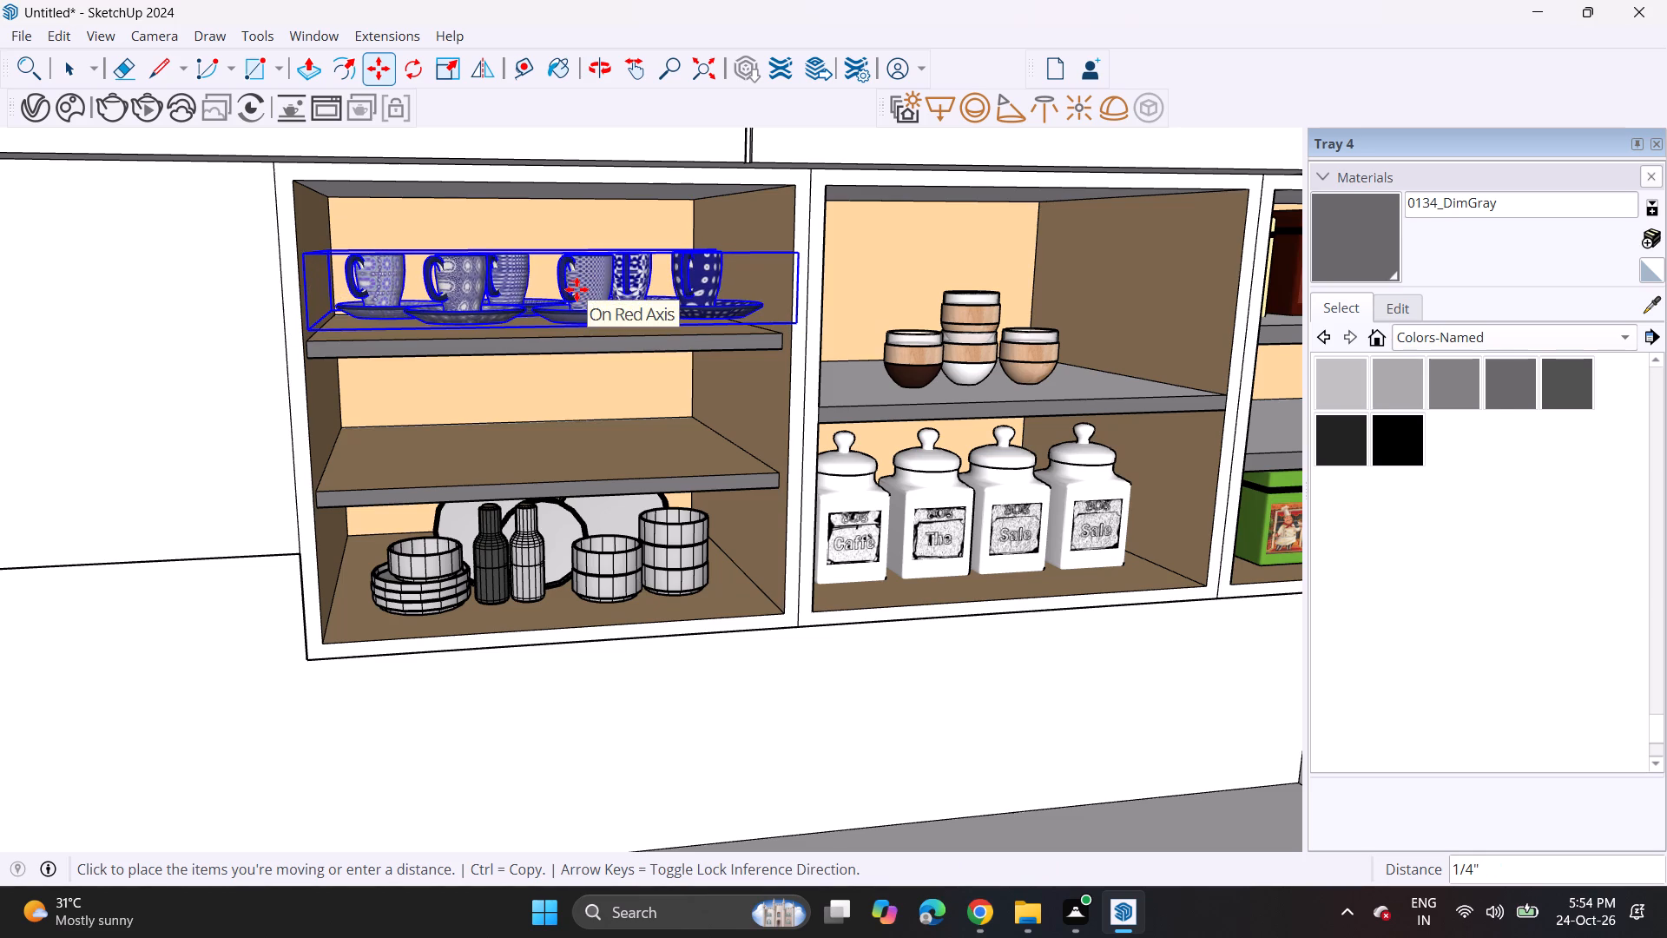
key("Escape")
left_click(308, 322)
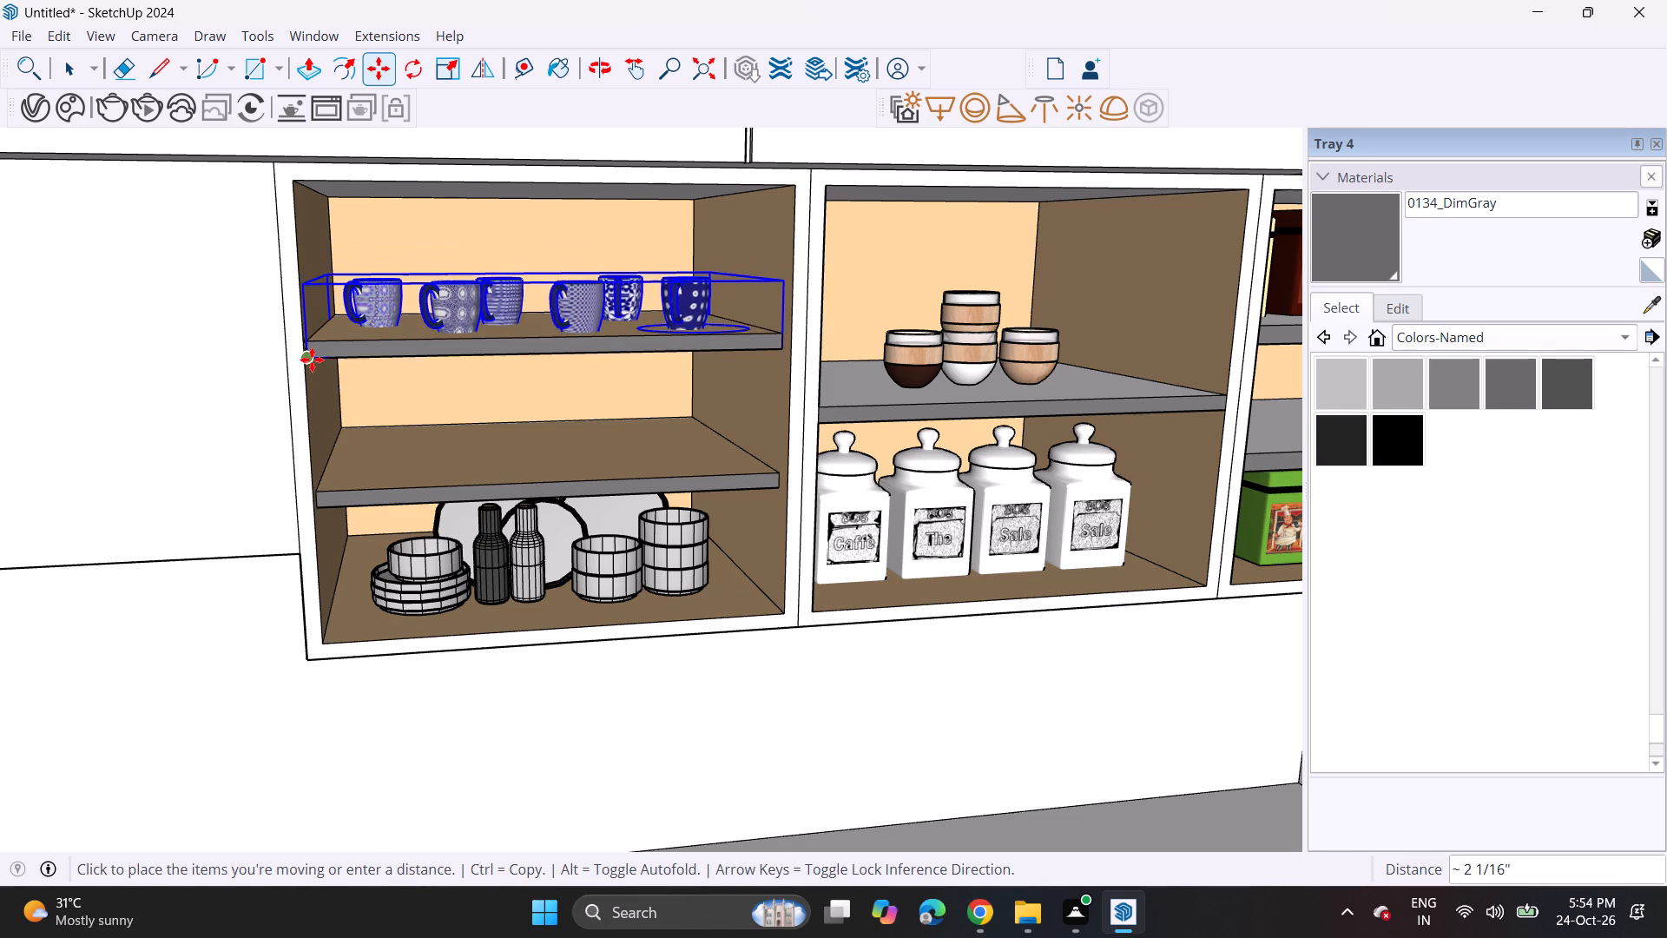
left_click(310, 344)
key("space")
left_click(534, 383)
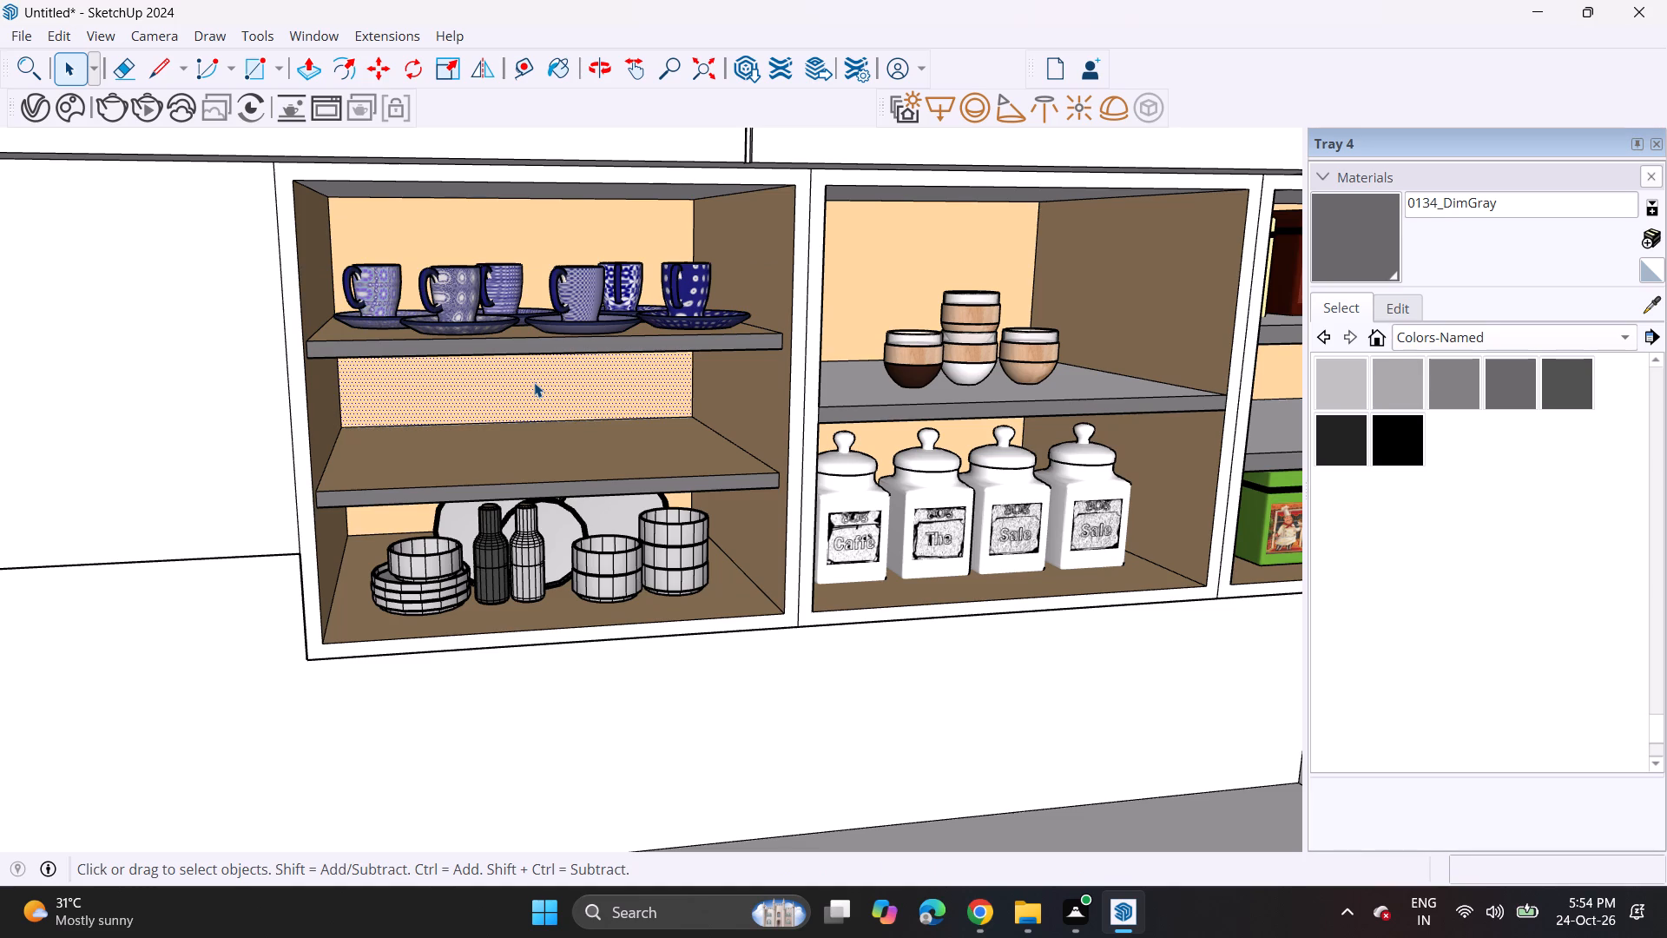
Import the plate set KITCHEN+ITEMS+(22) from Downloads and place it at the middle shelf of the cup-and-saucer cabinet.
left_click(21, 31)
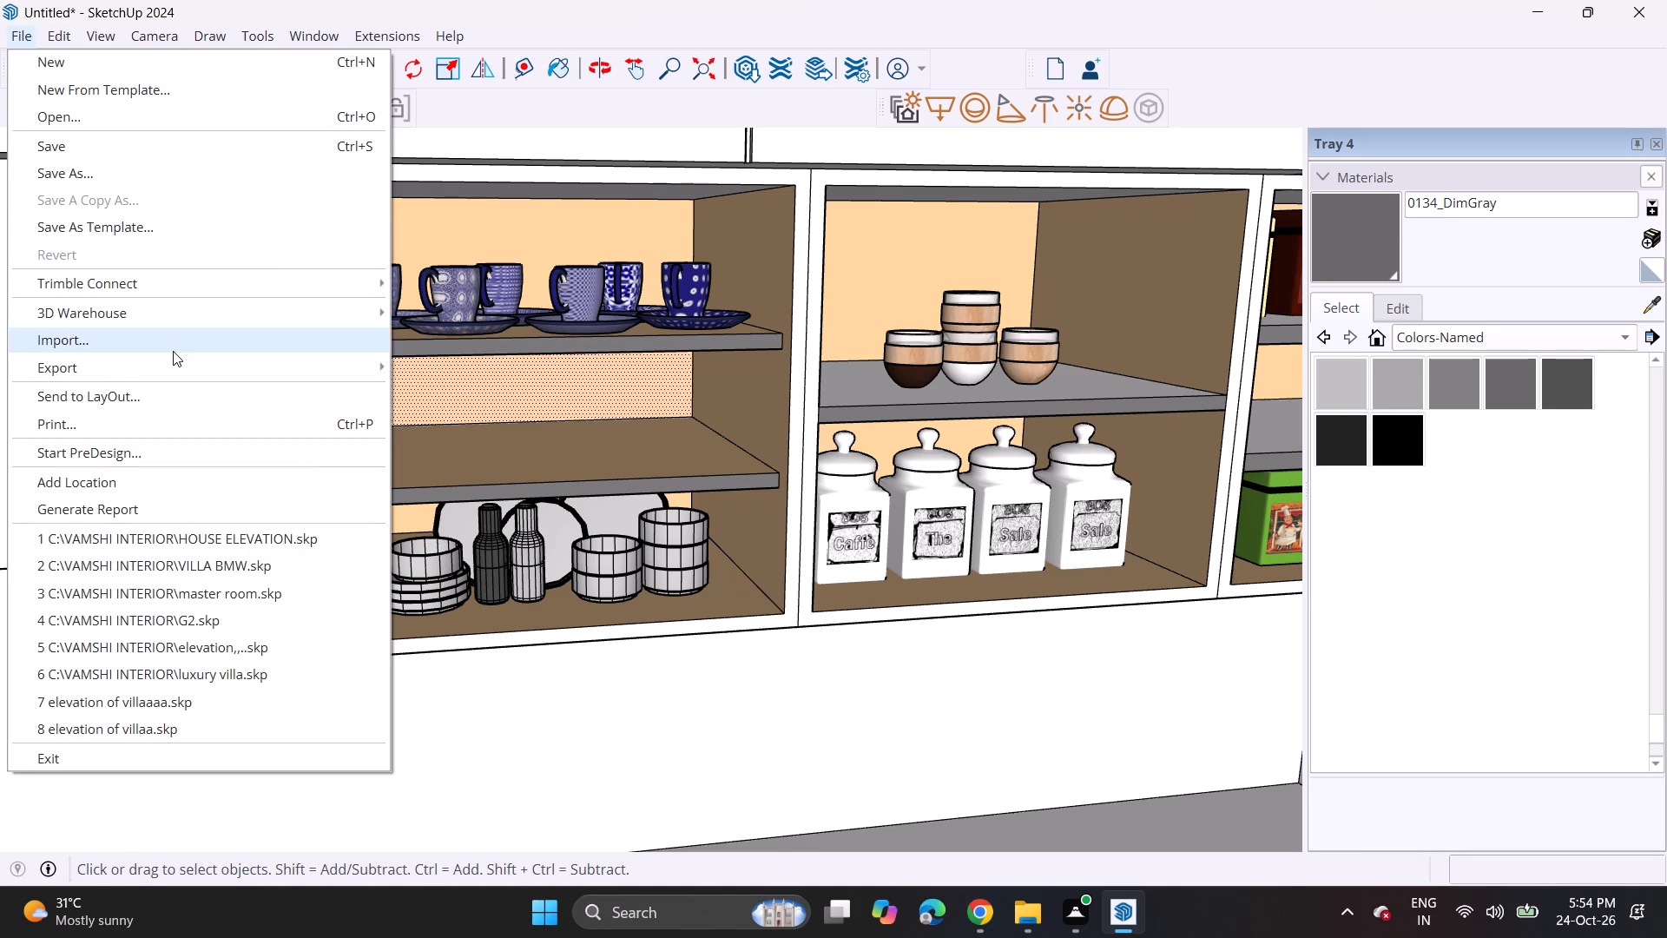
left_click(173, 351)
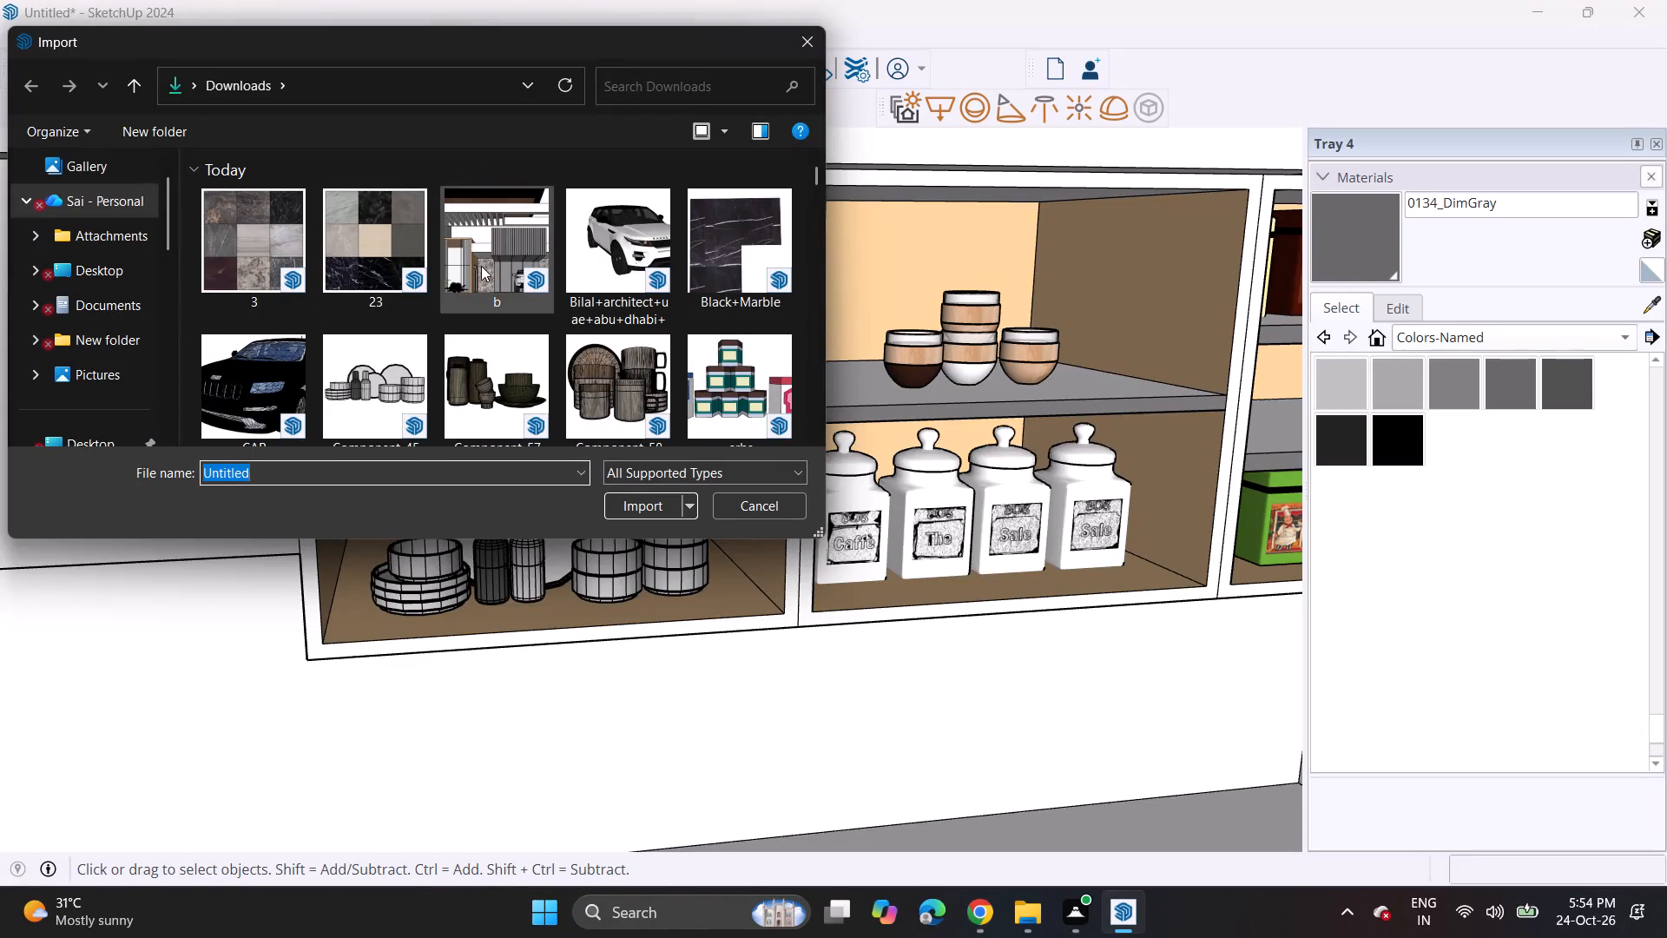
scroll(481, 266, "down", 3)
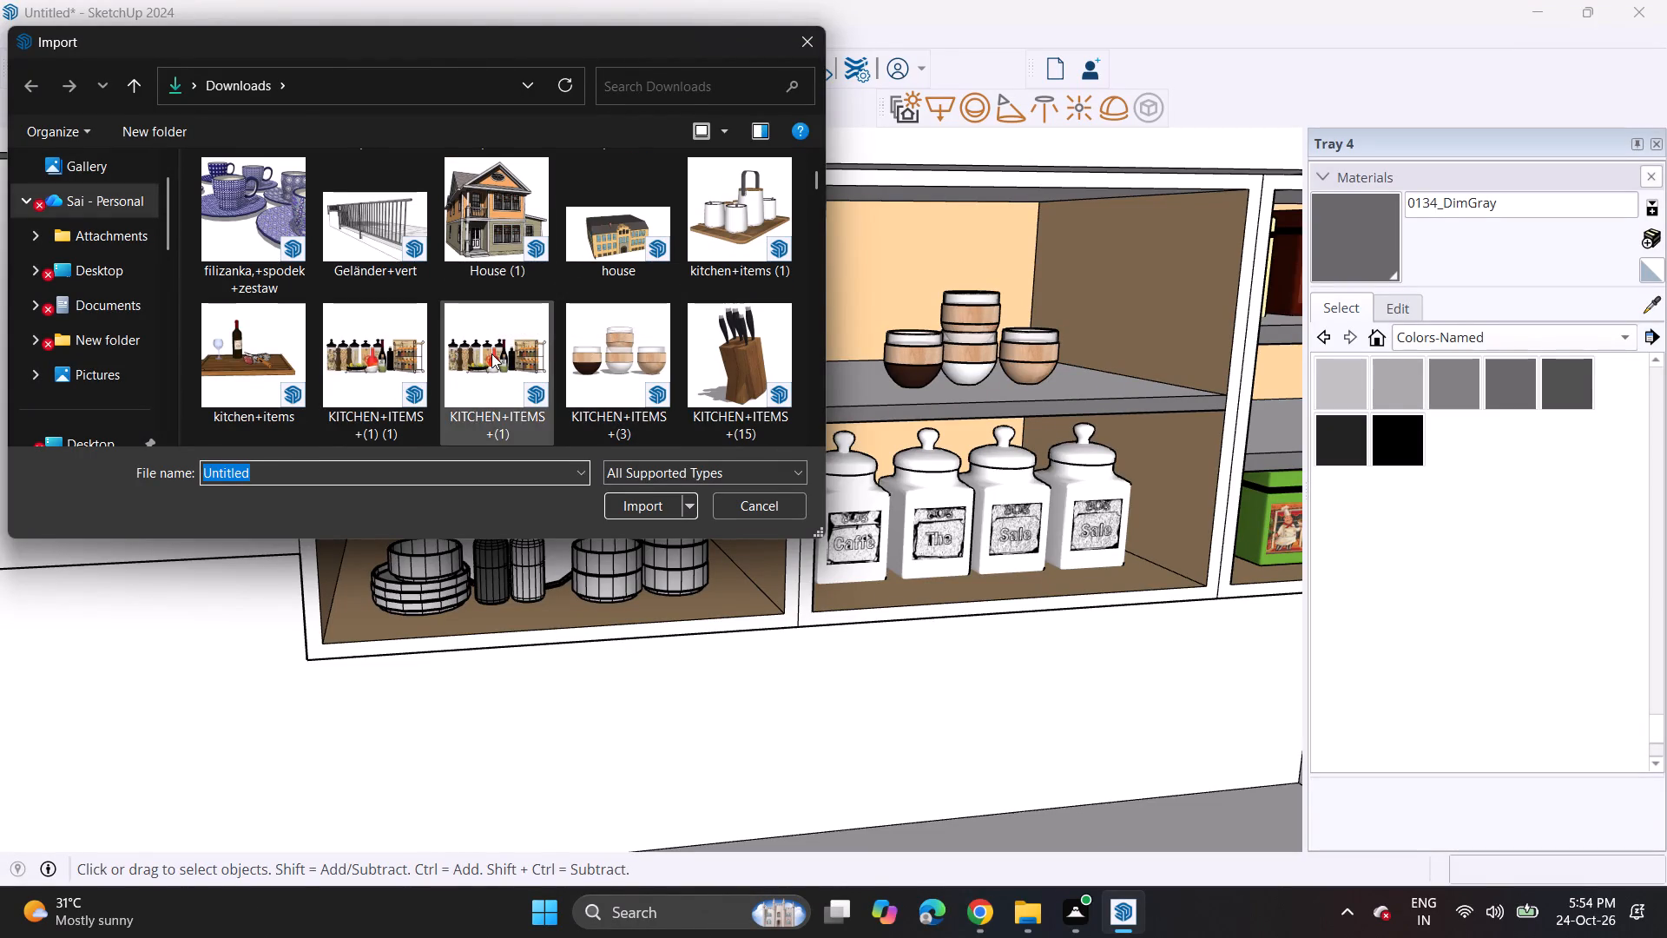
scroll(602, 338, "down", 1)
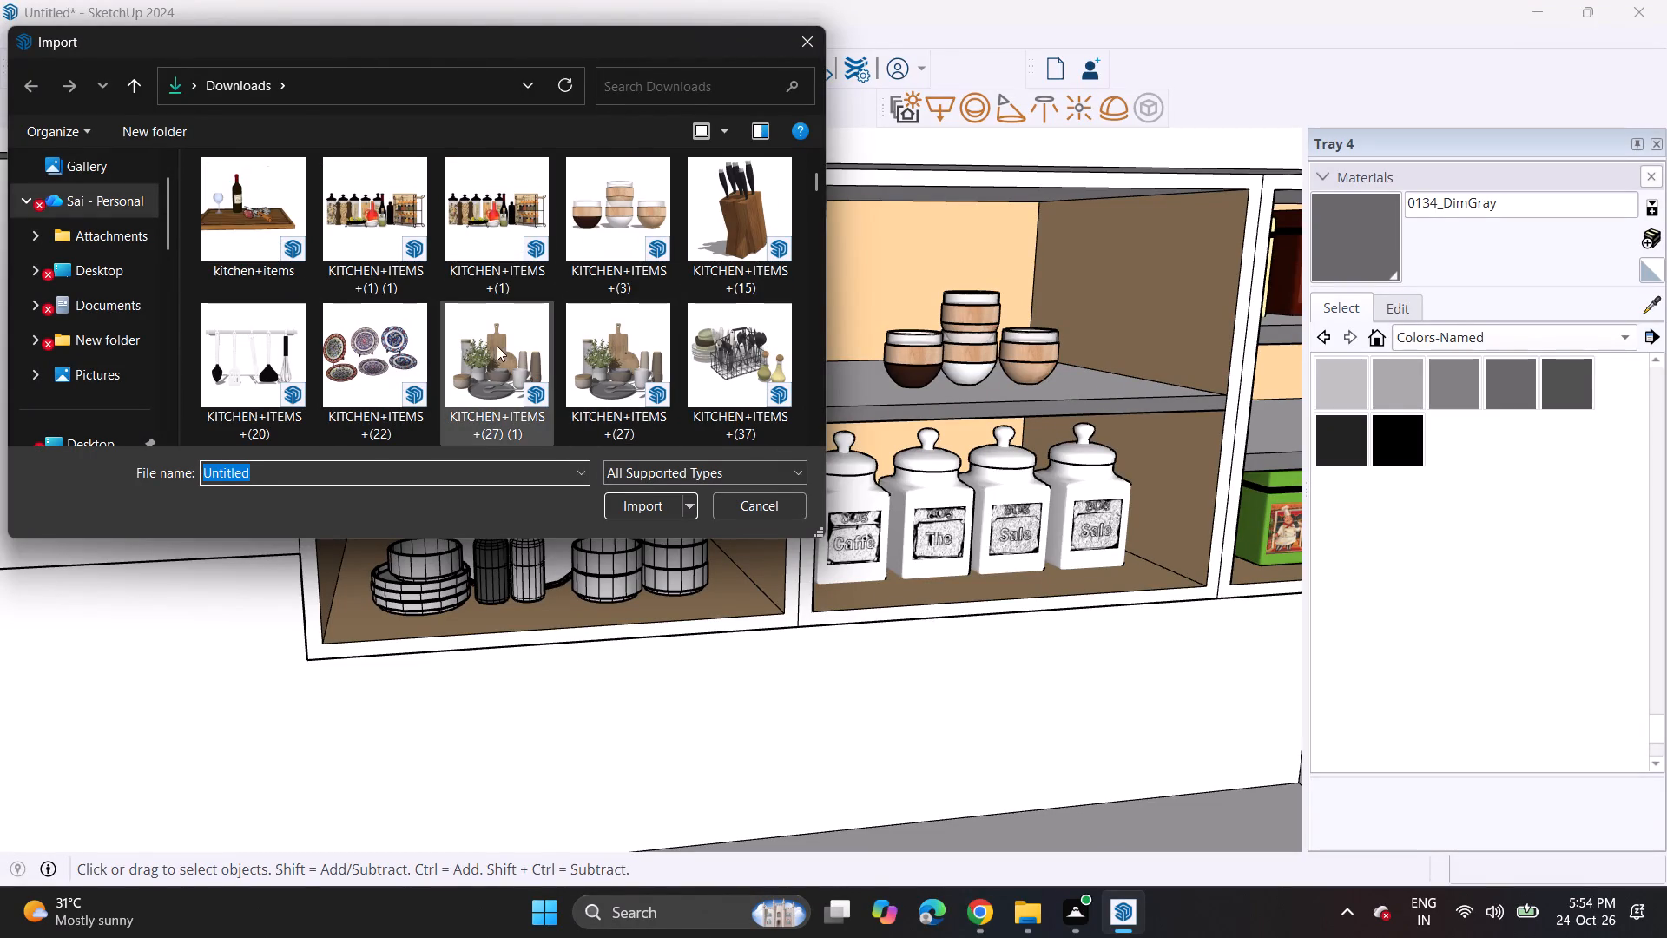
left_click(379, 375)
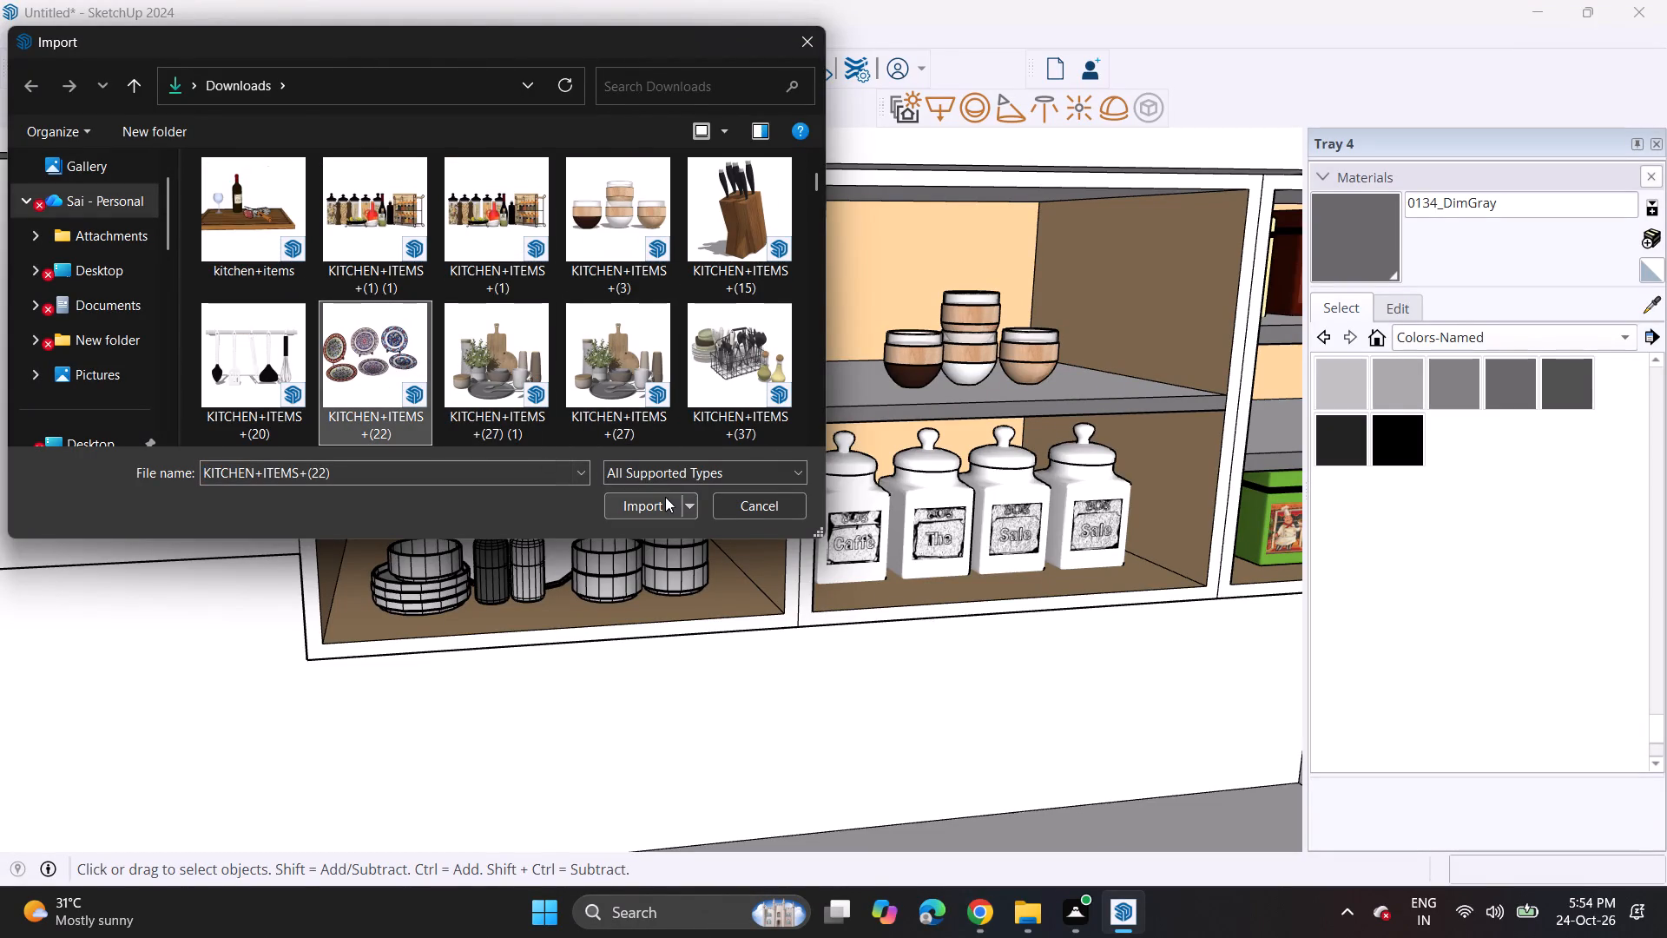
left_click(665, 497)
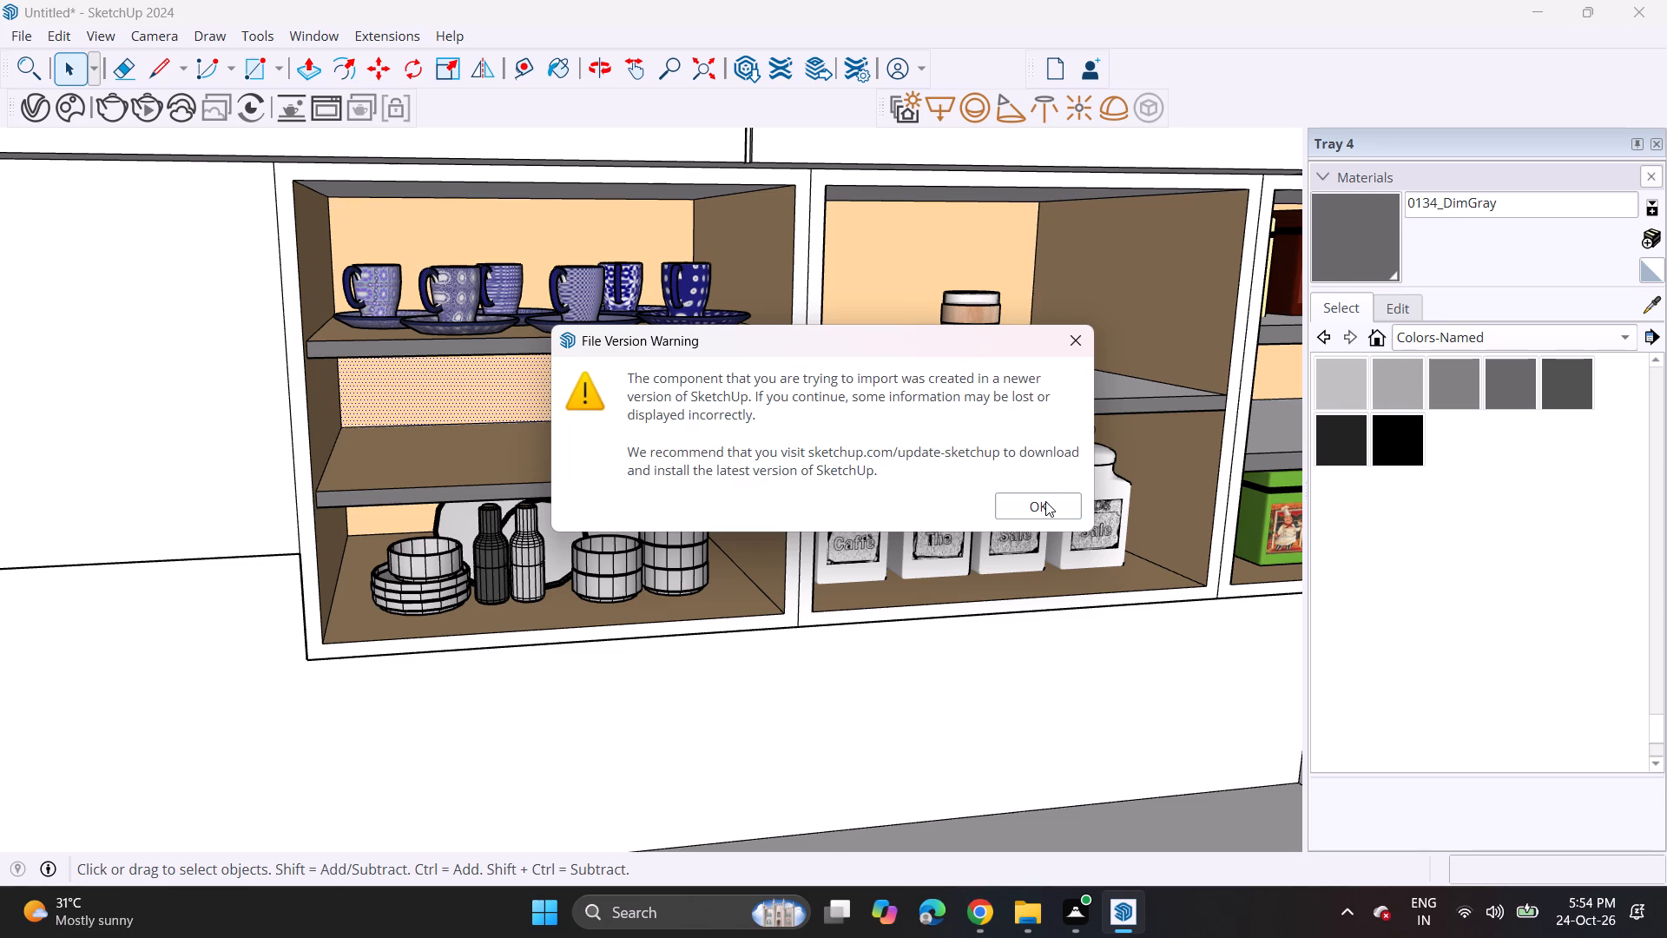
left_click(1045, 501)
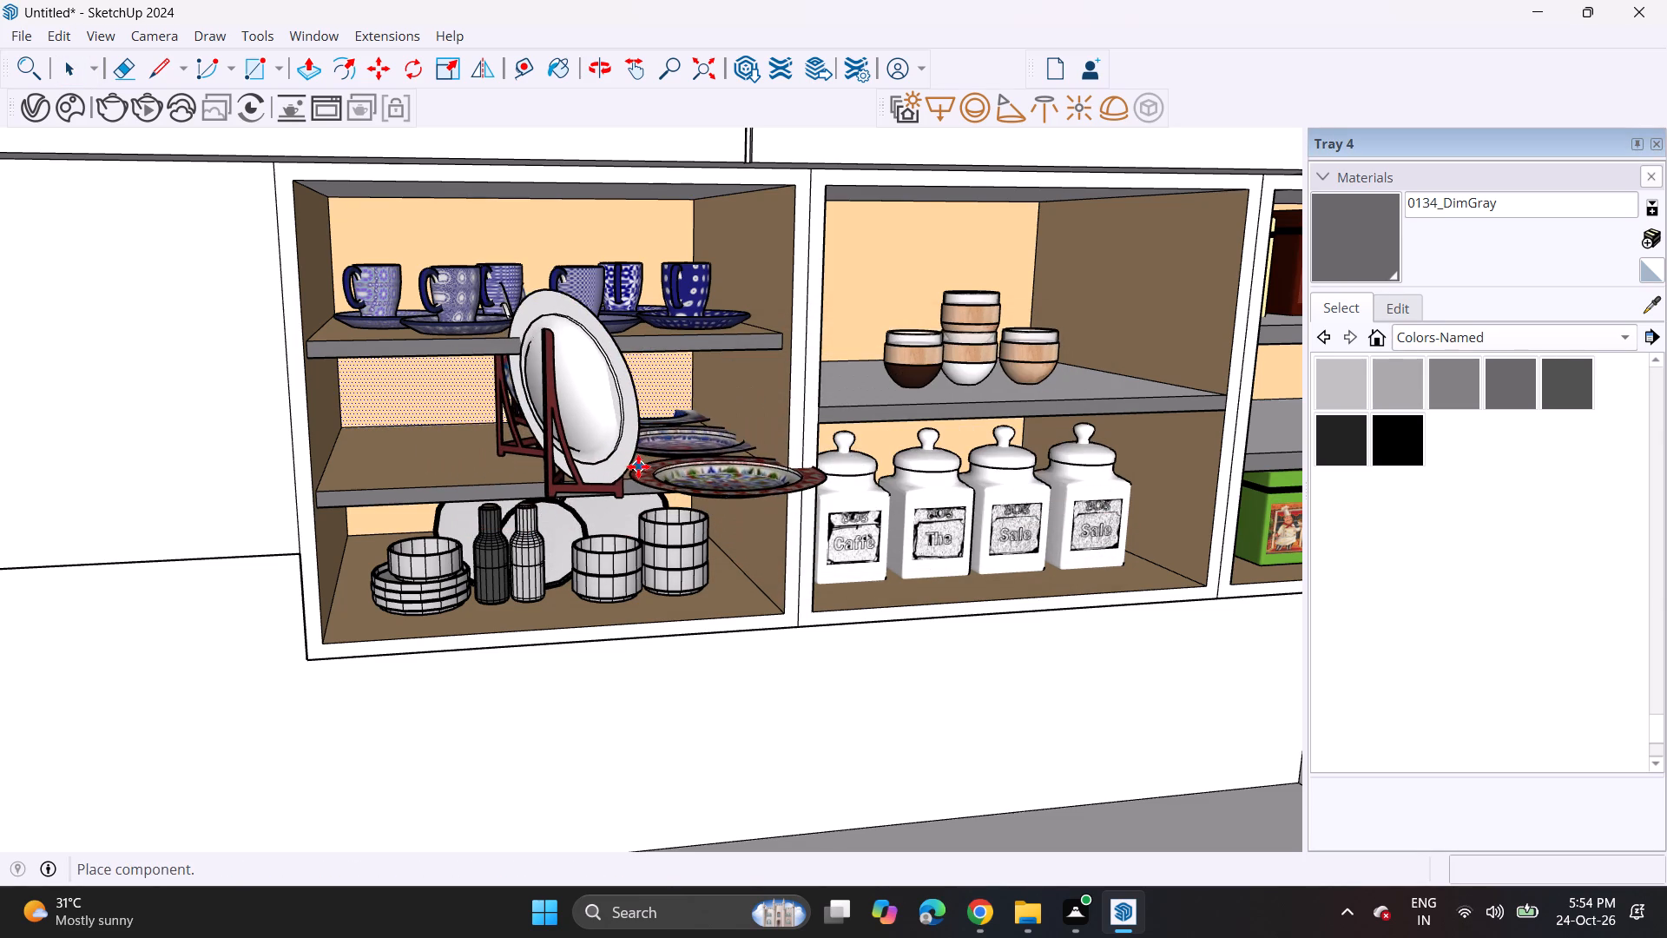
left_click(638, 466)
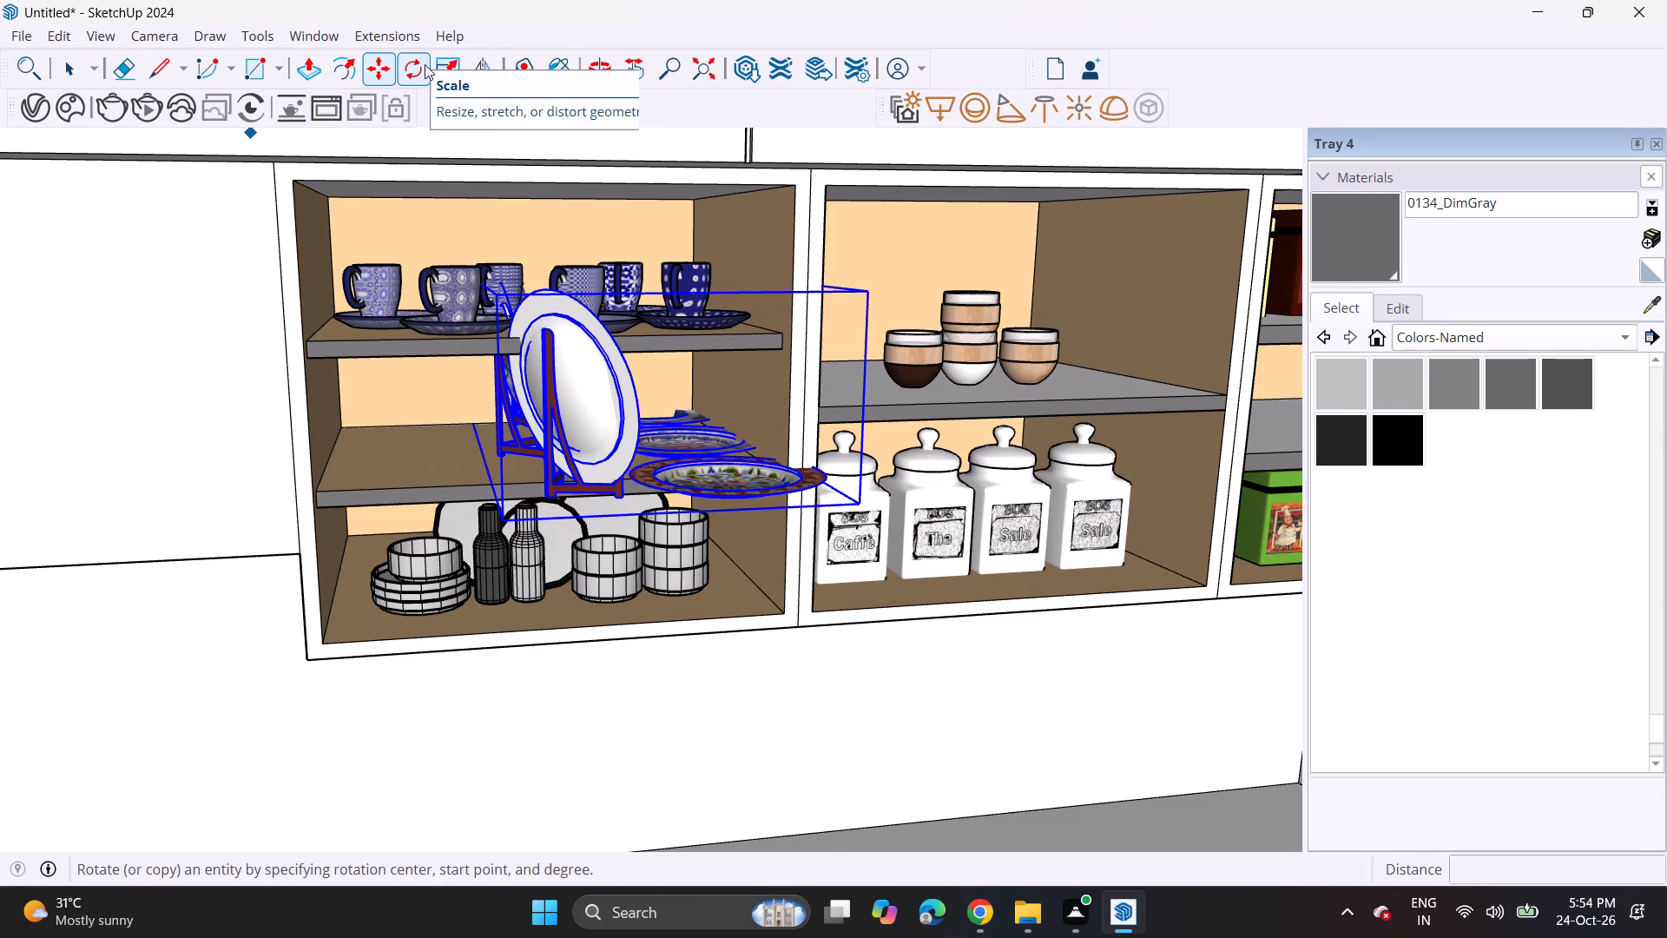
Rotate the imported plate set 90 degrees horizontally so the decorated plates face the cabinet's open front.
left_click(425, 64)
scroll(610, 276, "down", 4)
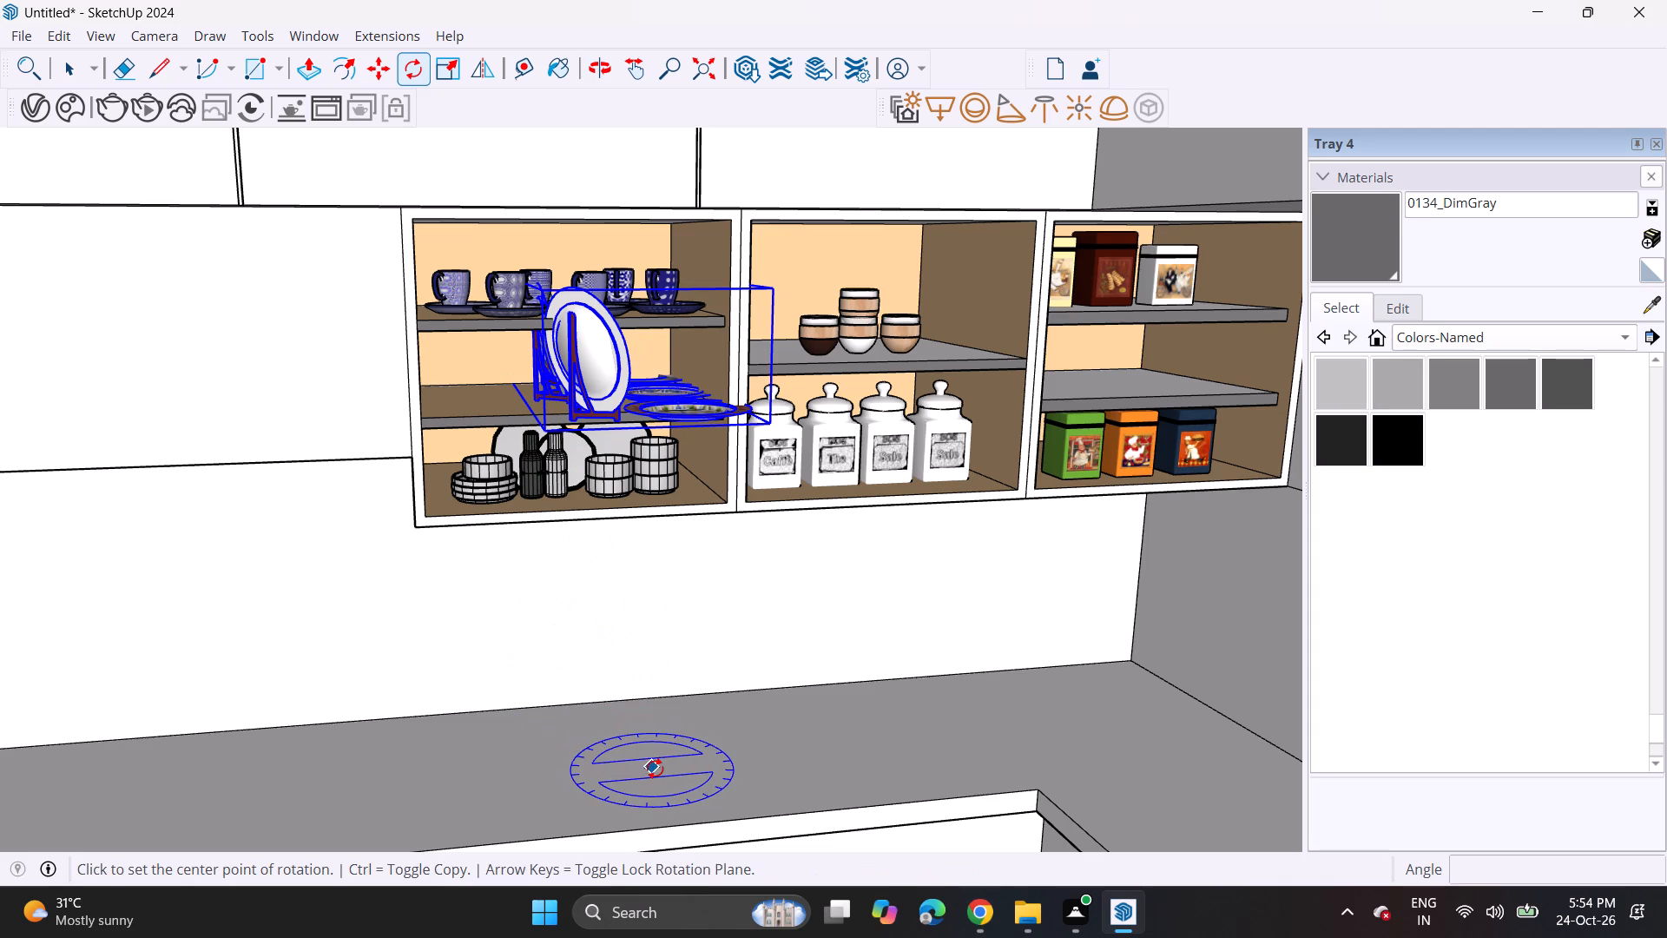
left_click(655, 769)
left_click(694, 776)
left_click(658, 791)
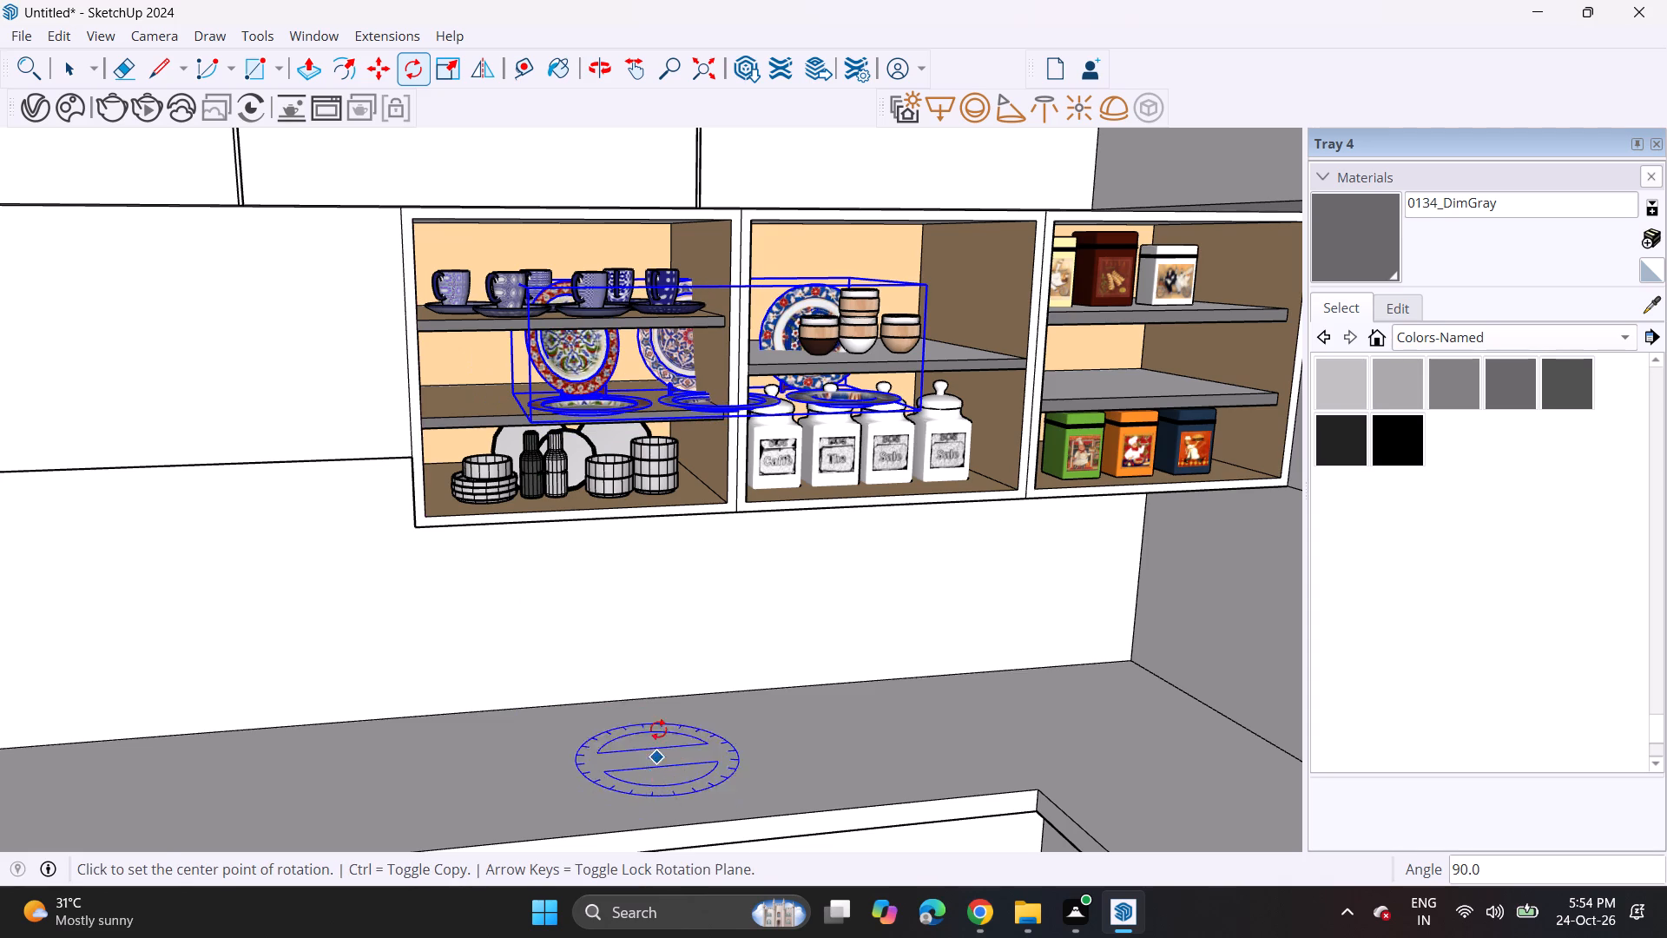
Scale the plate set uniformly to 0.50 from its top corner so it fits the middle compartment.
left_click(457, 63)
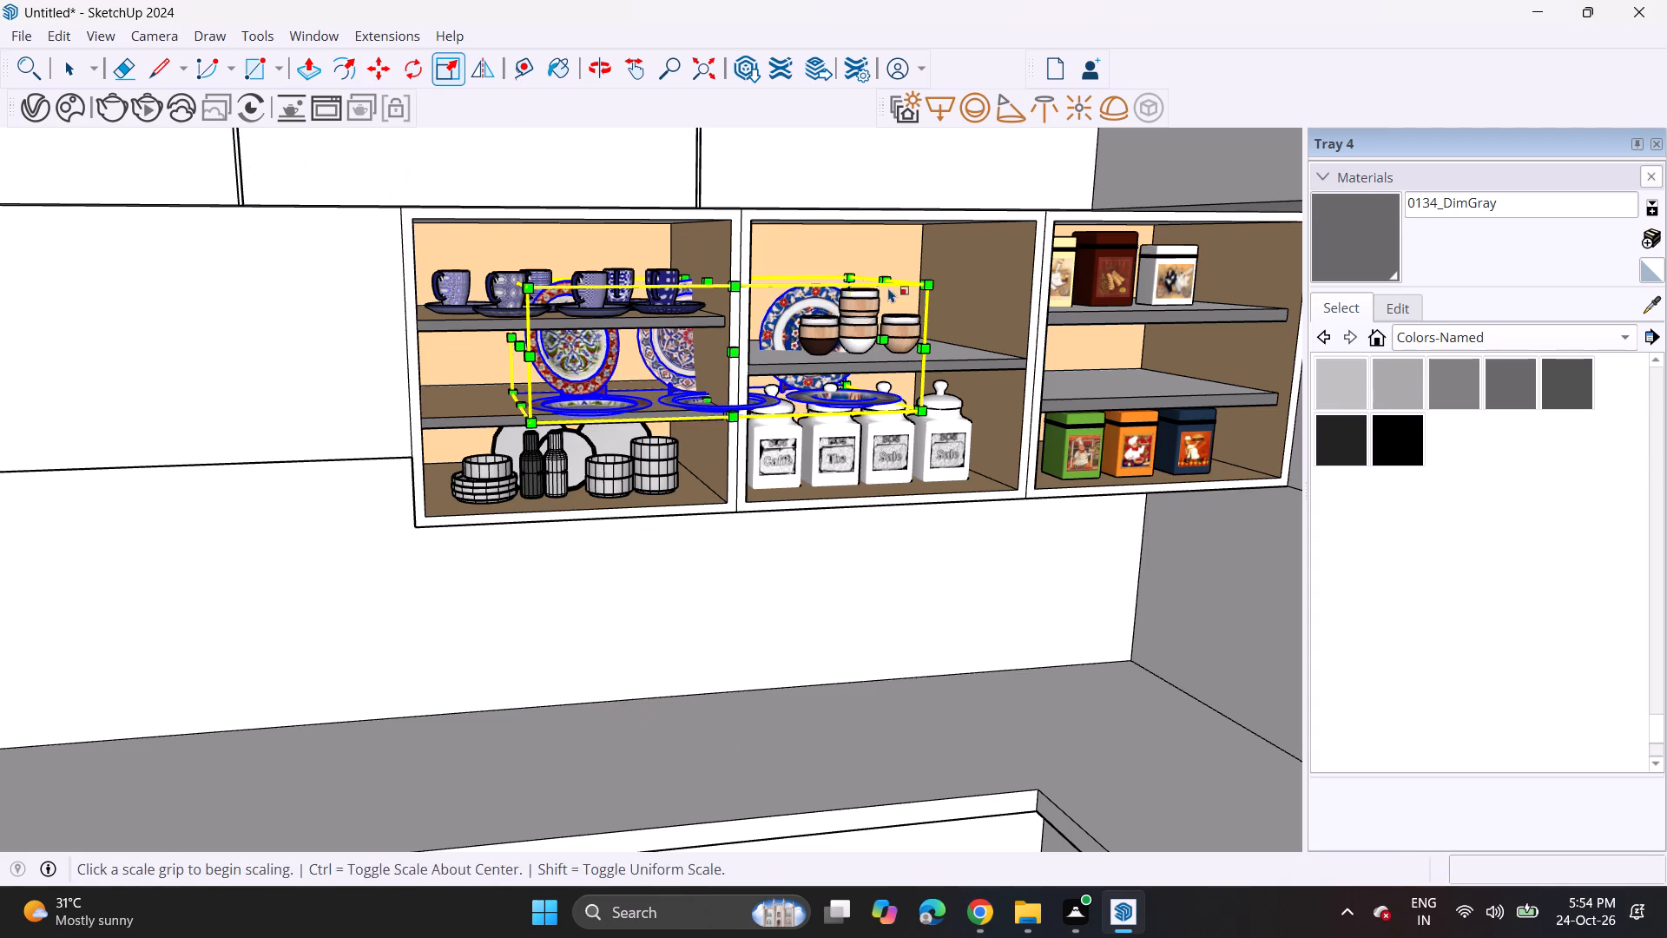
left_click(936, 283)
left_click(707, 342)
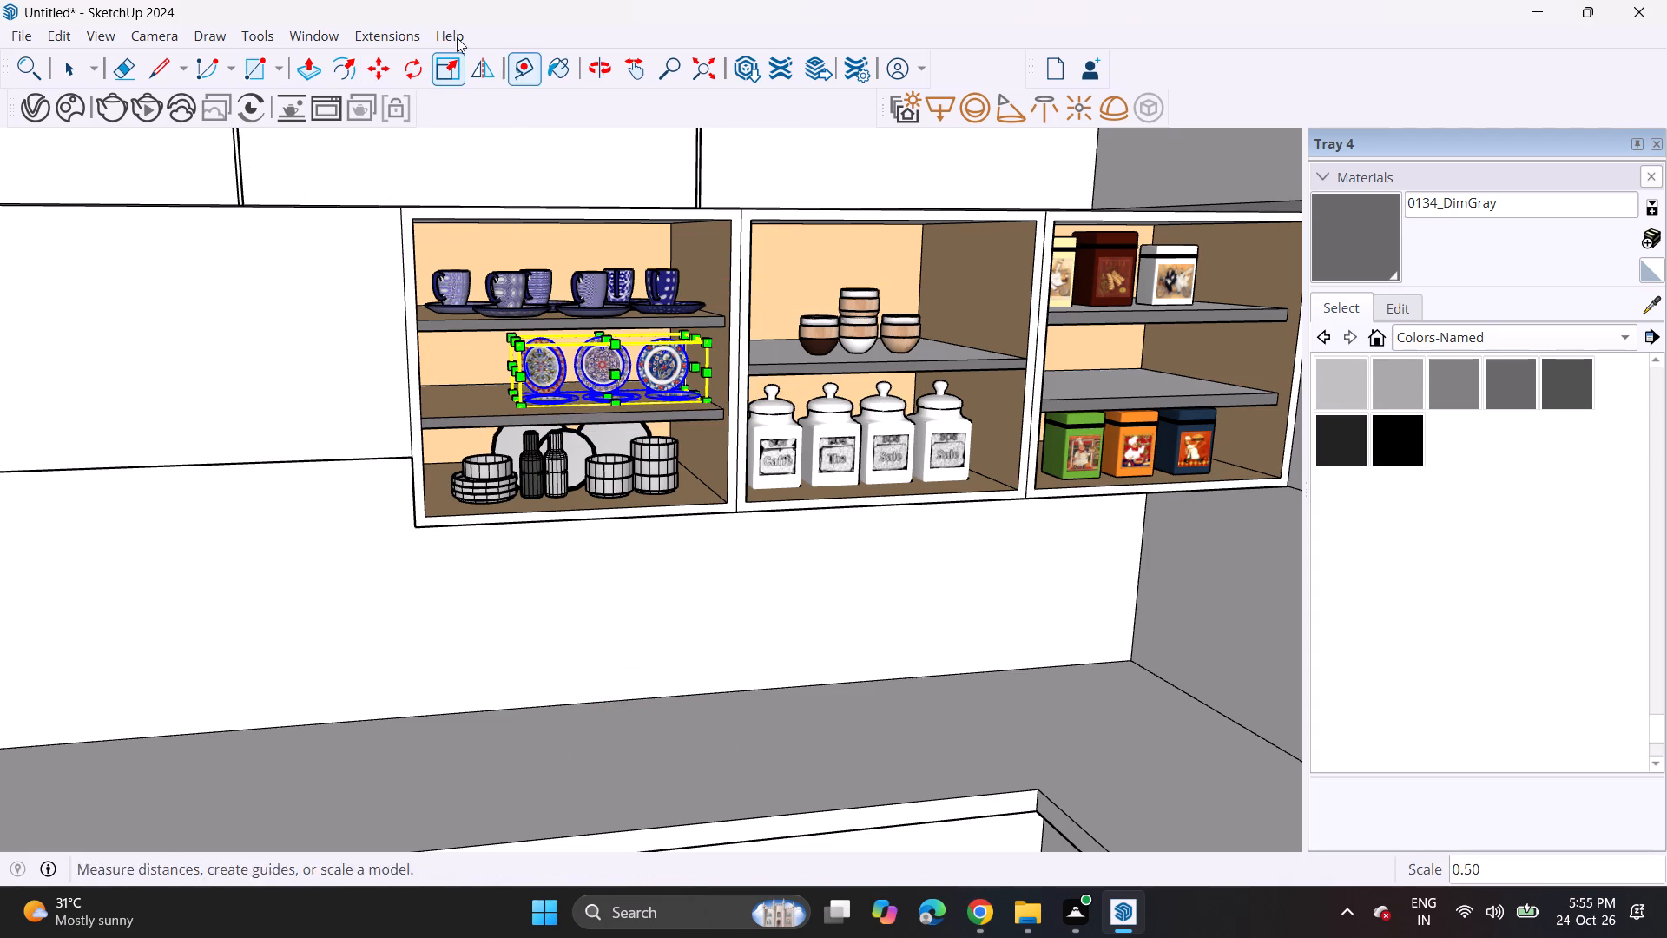
Move the plate set along the middle shelf away from the canister compartment, in line beneath the cups, and deselect it.
left_click(379, 75)
left_click(620, 388)
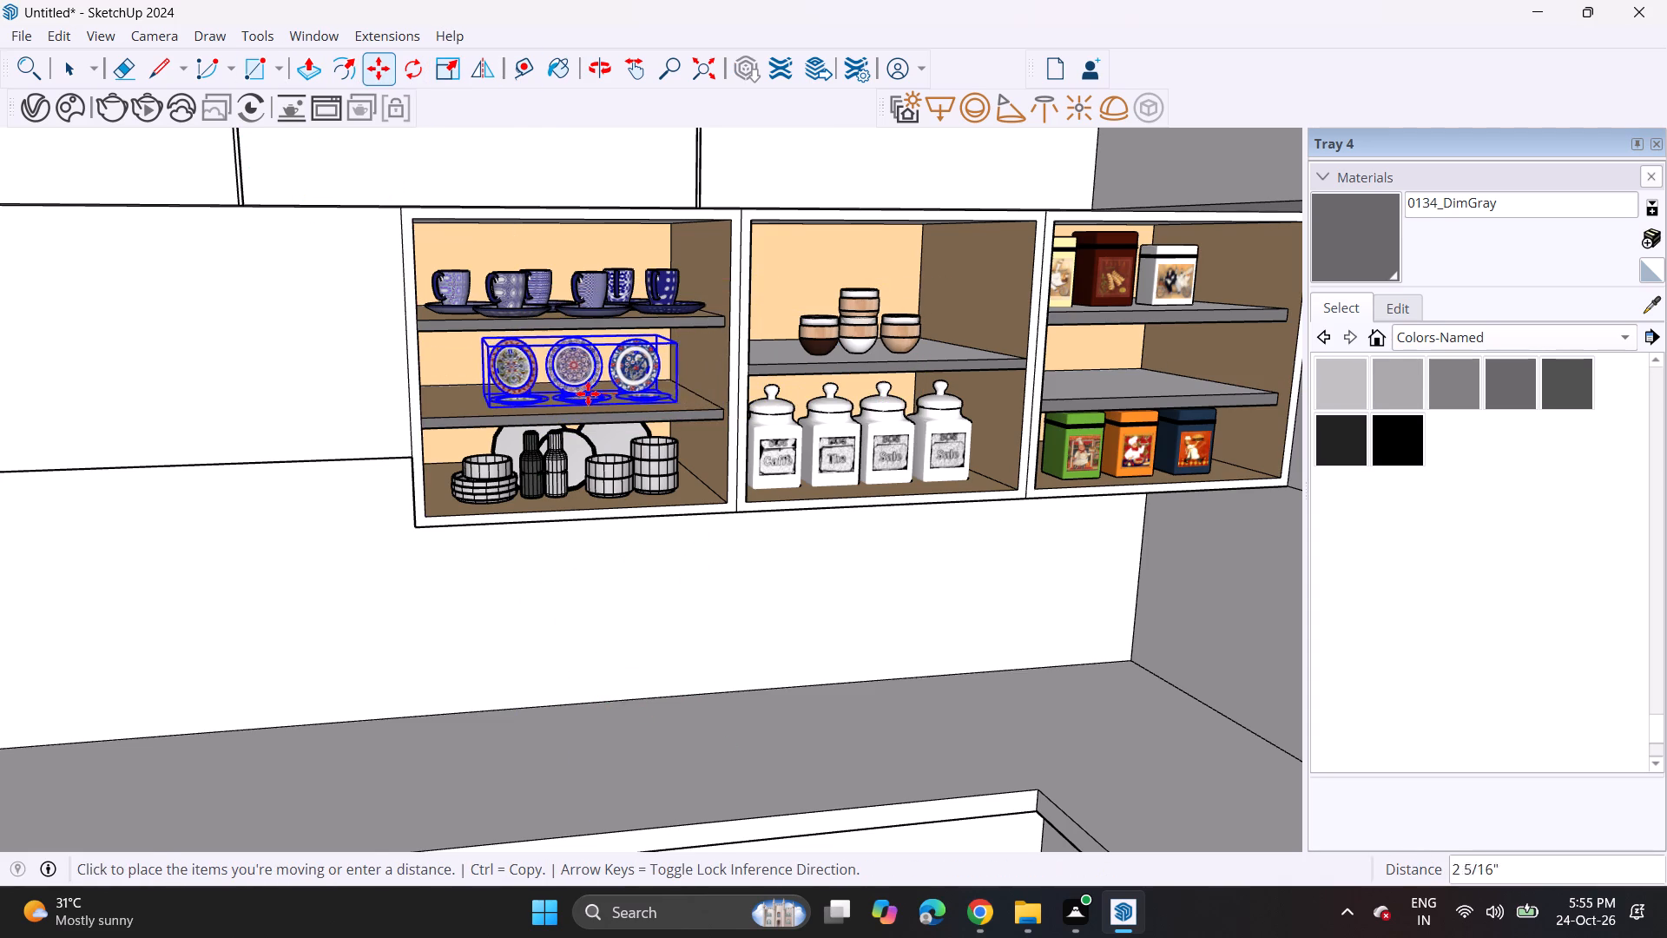
left_click(561, 394)
key("space")
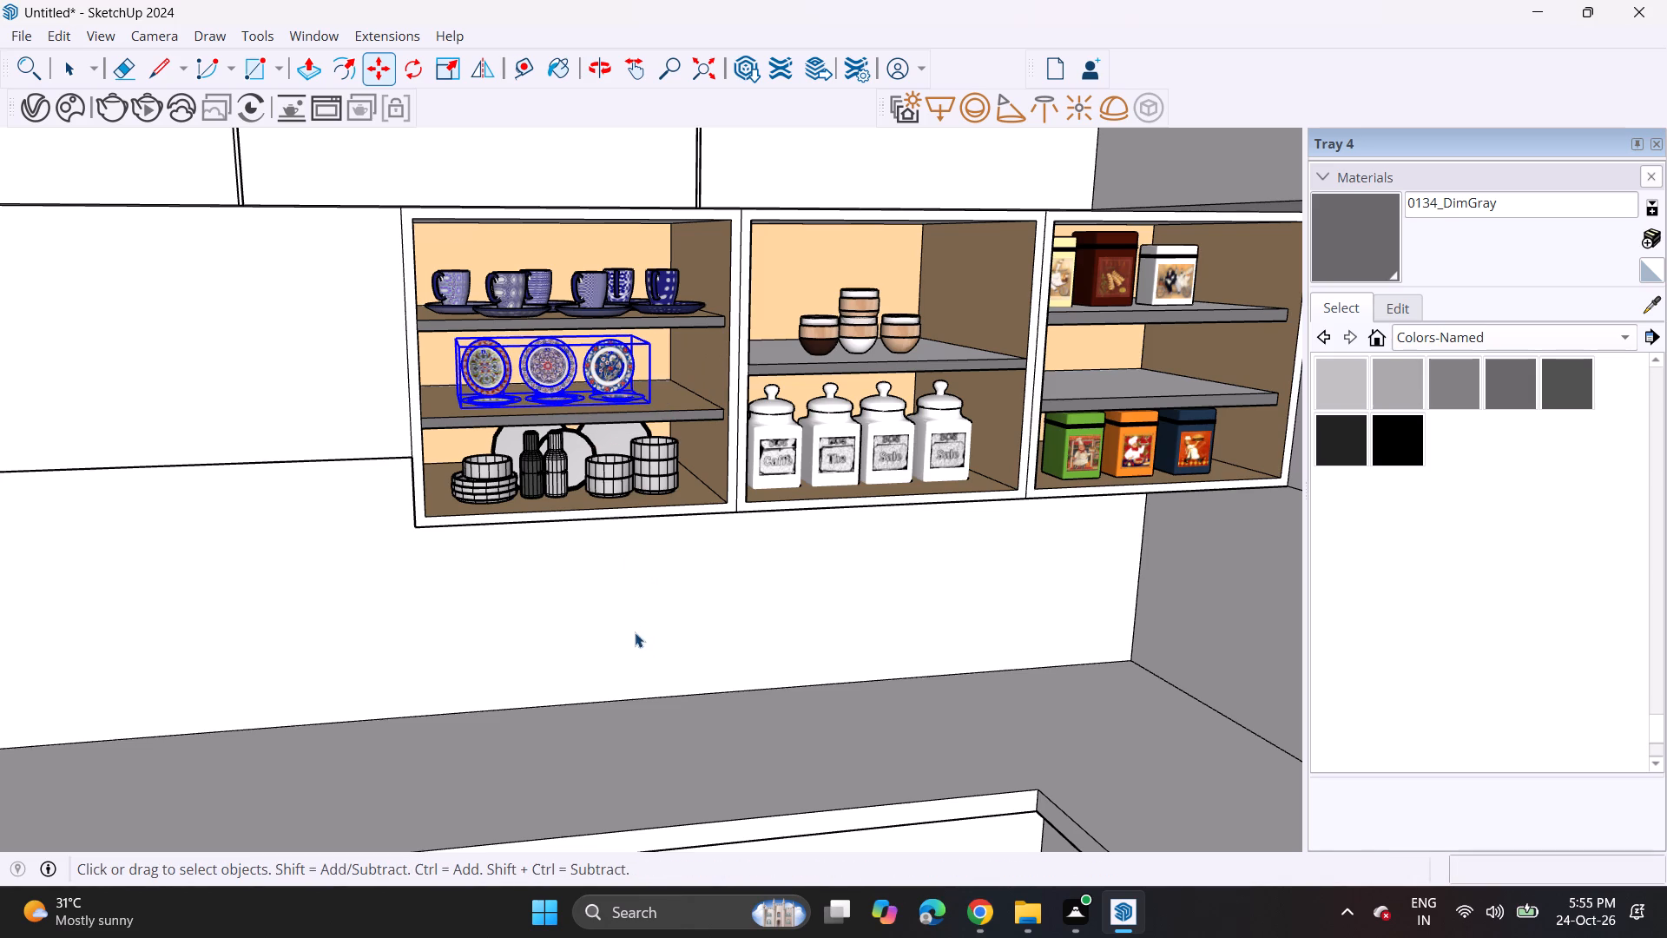
left_click(632, 648)
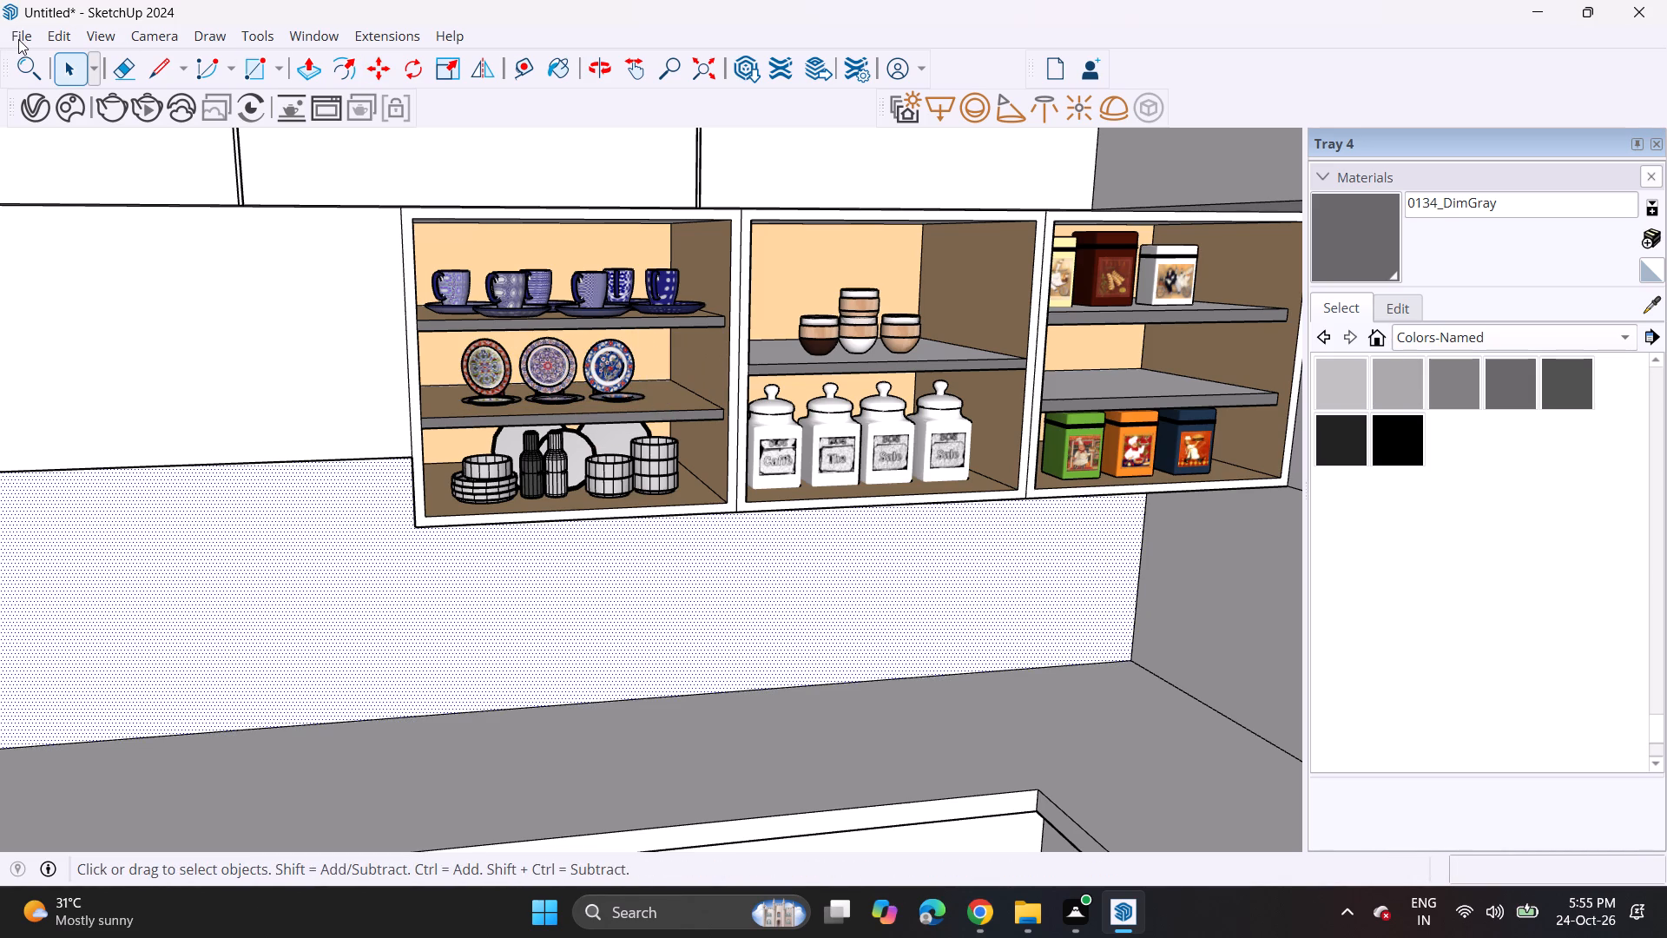
Look through the importable models in Downloads for kitchenware suited to the other wall cabinet's empty shelves.
scroll(170, 151, "down", 2)
middle_click_drag(140, 268, 334, 279)
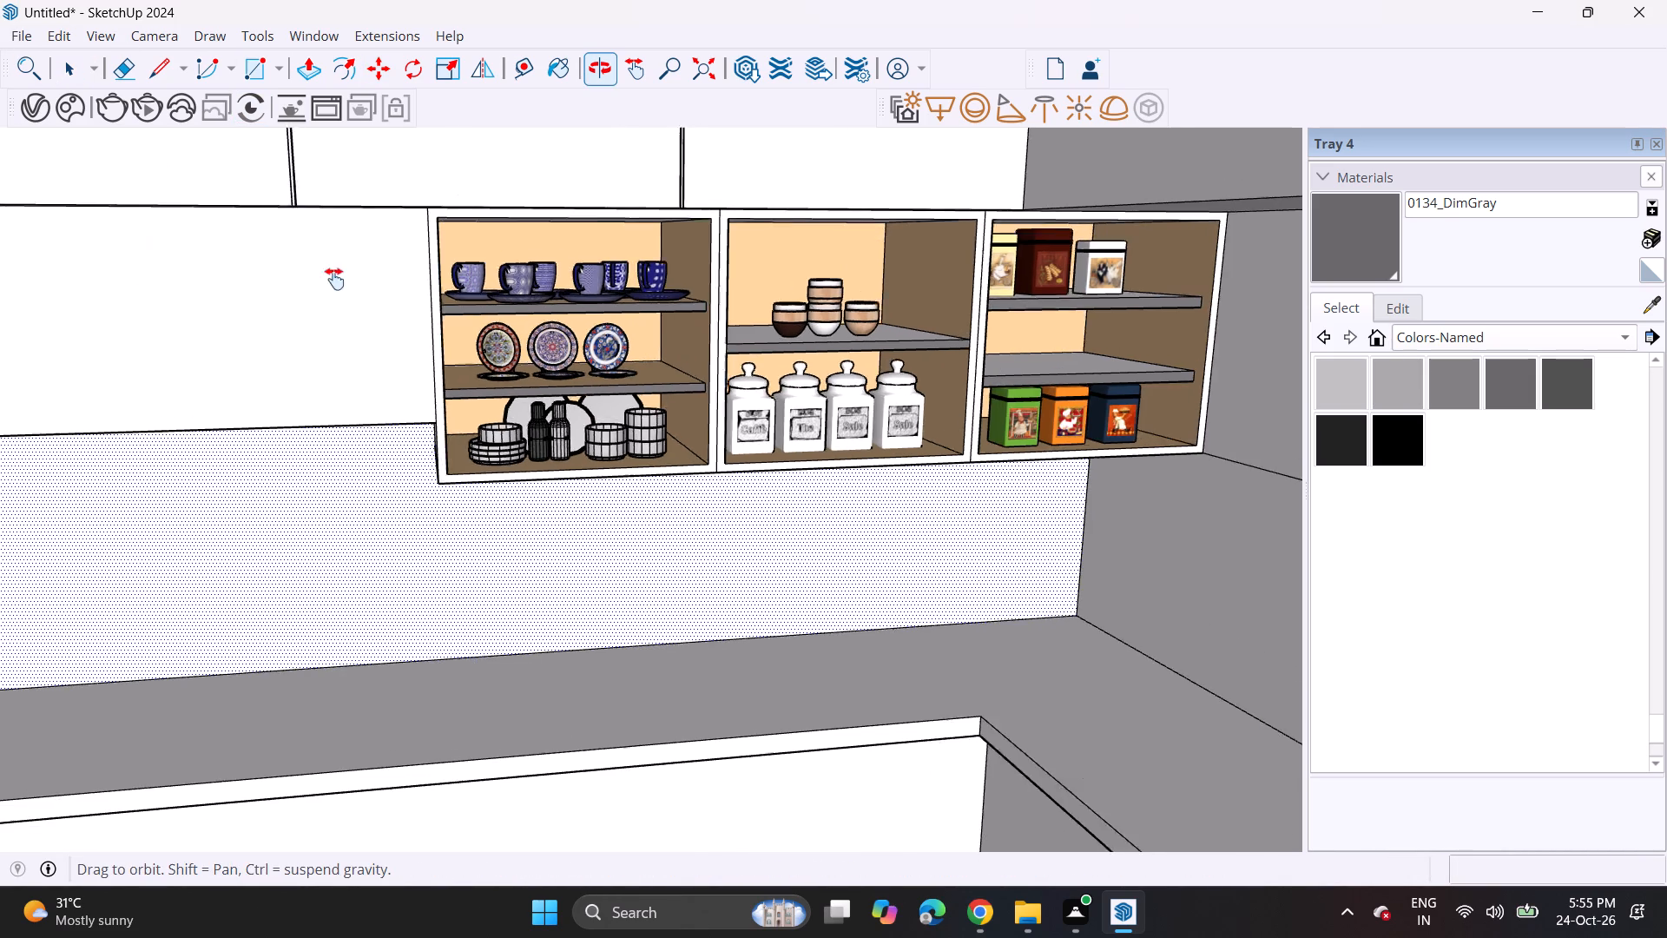
middle_click_drag(334, 279, 844, 240)
middle_click_drag(438, 266, 708, 299, "shift")
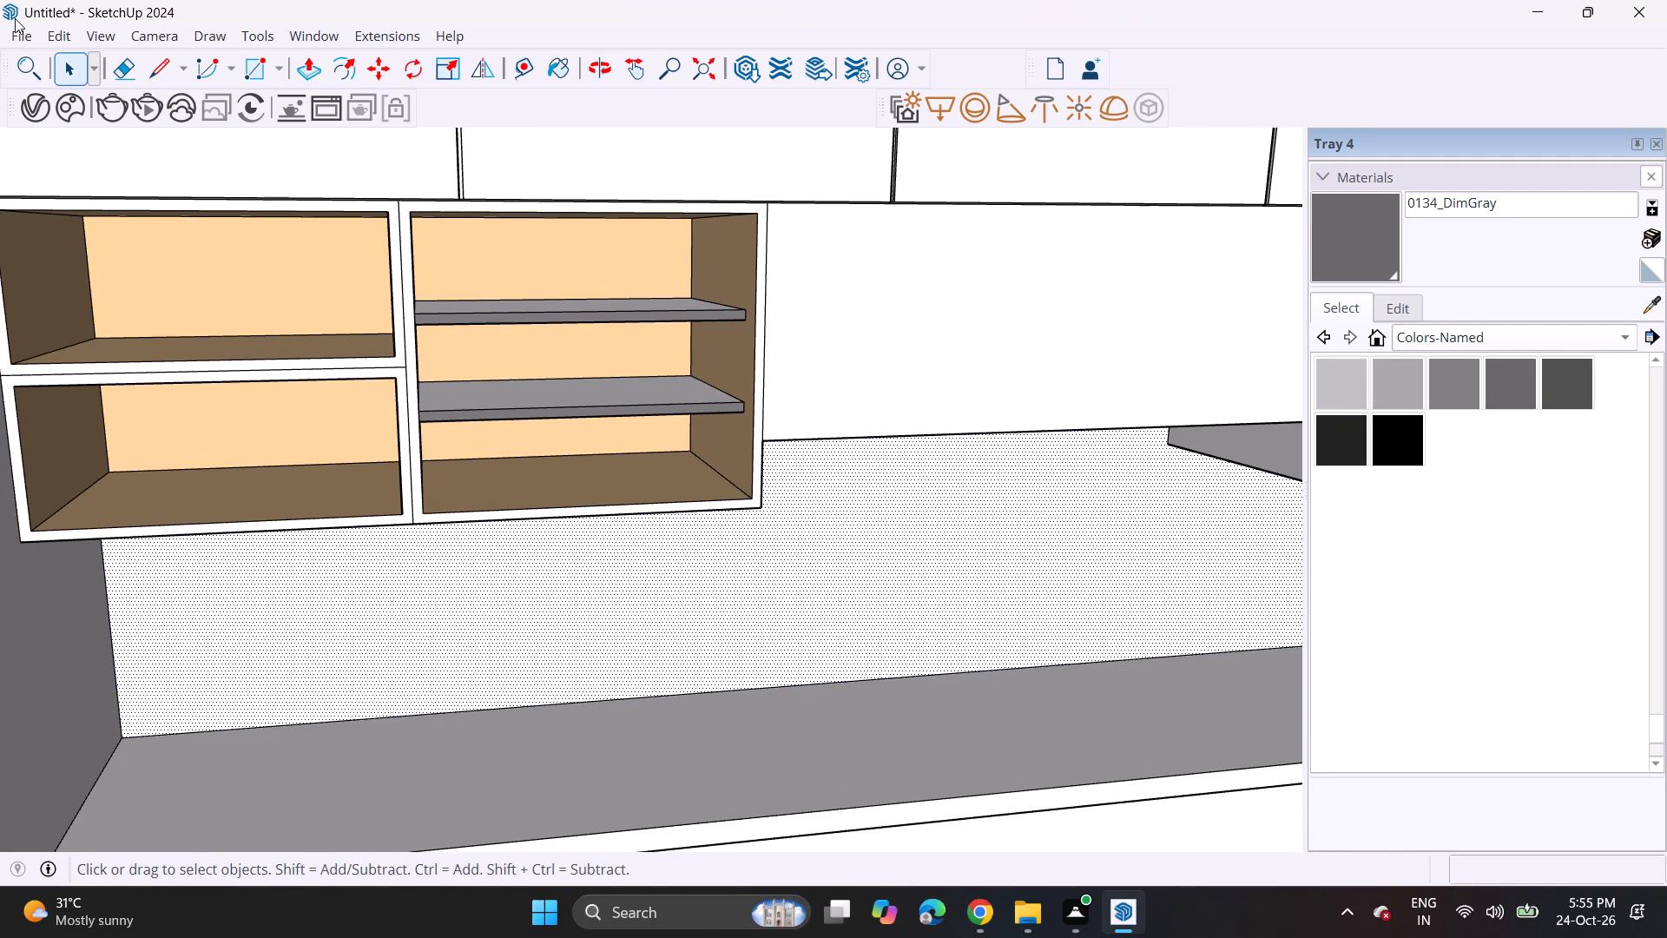
left_click(19, 32)
left_click(79, 337)
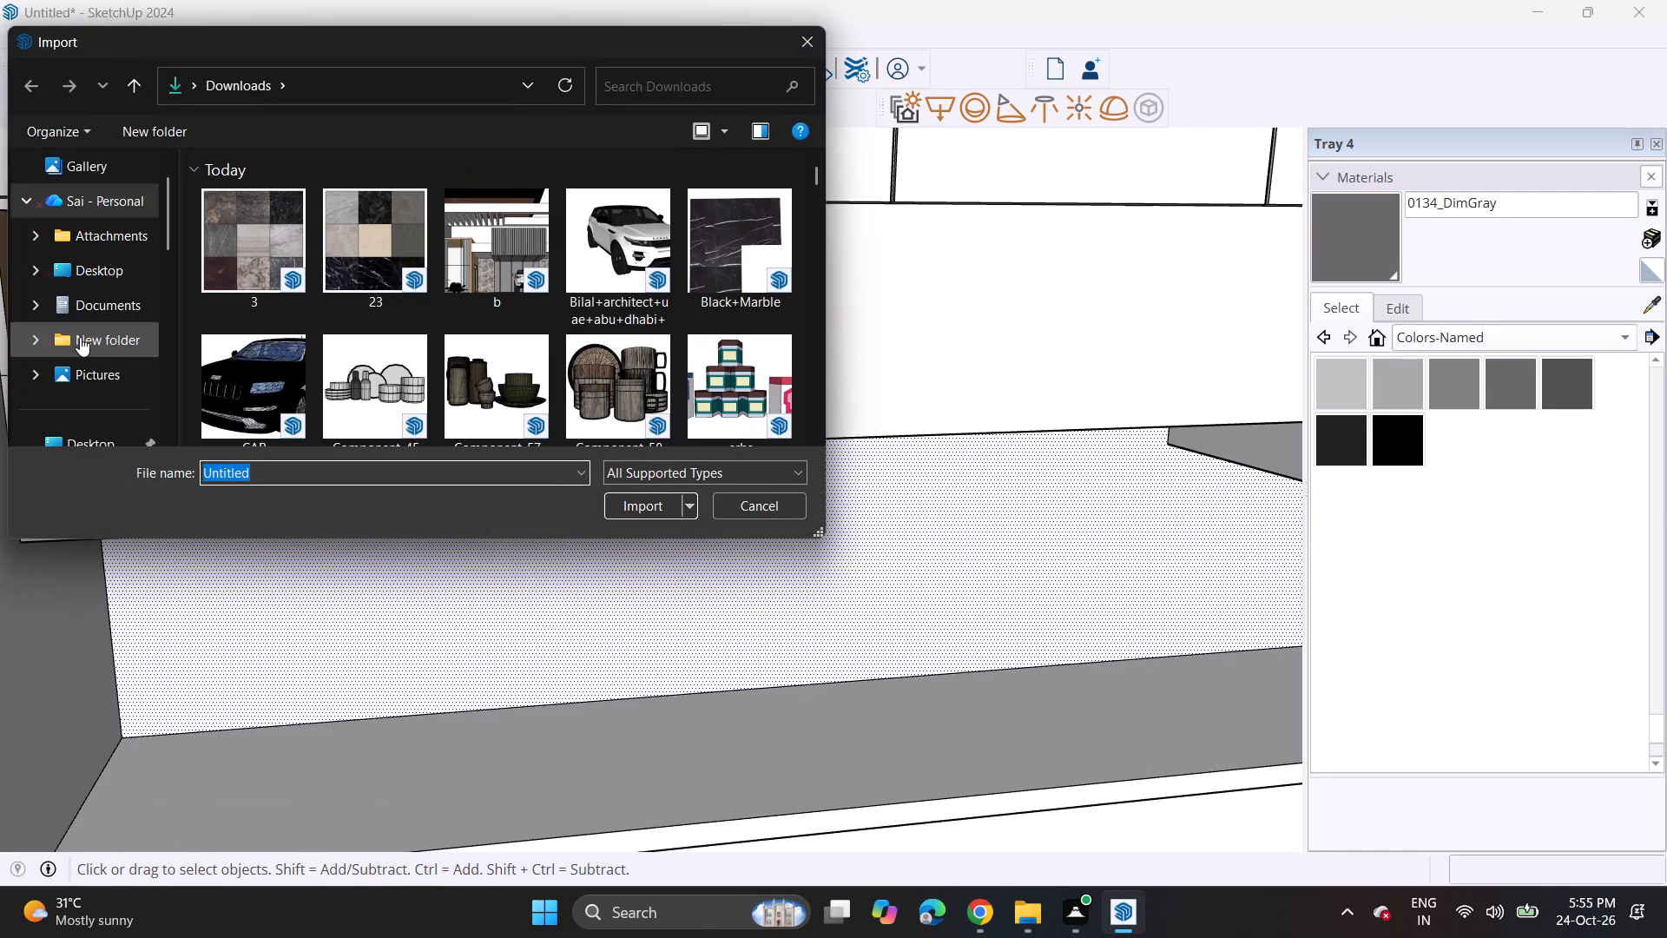
scroll(371, 380, "down", 4)
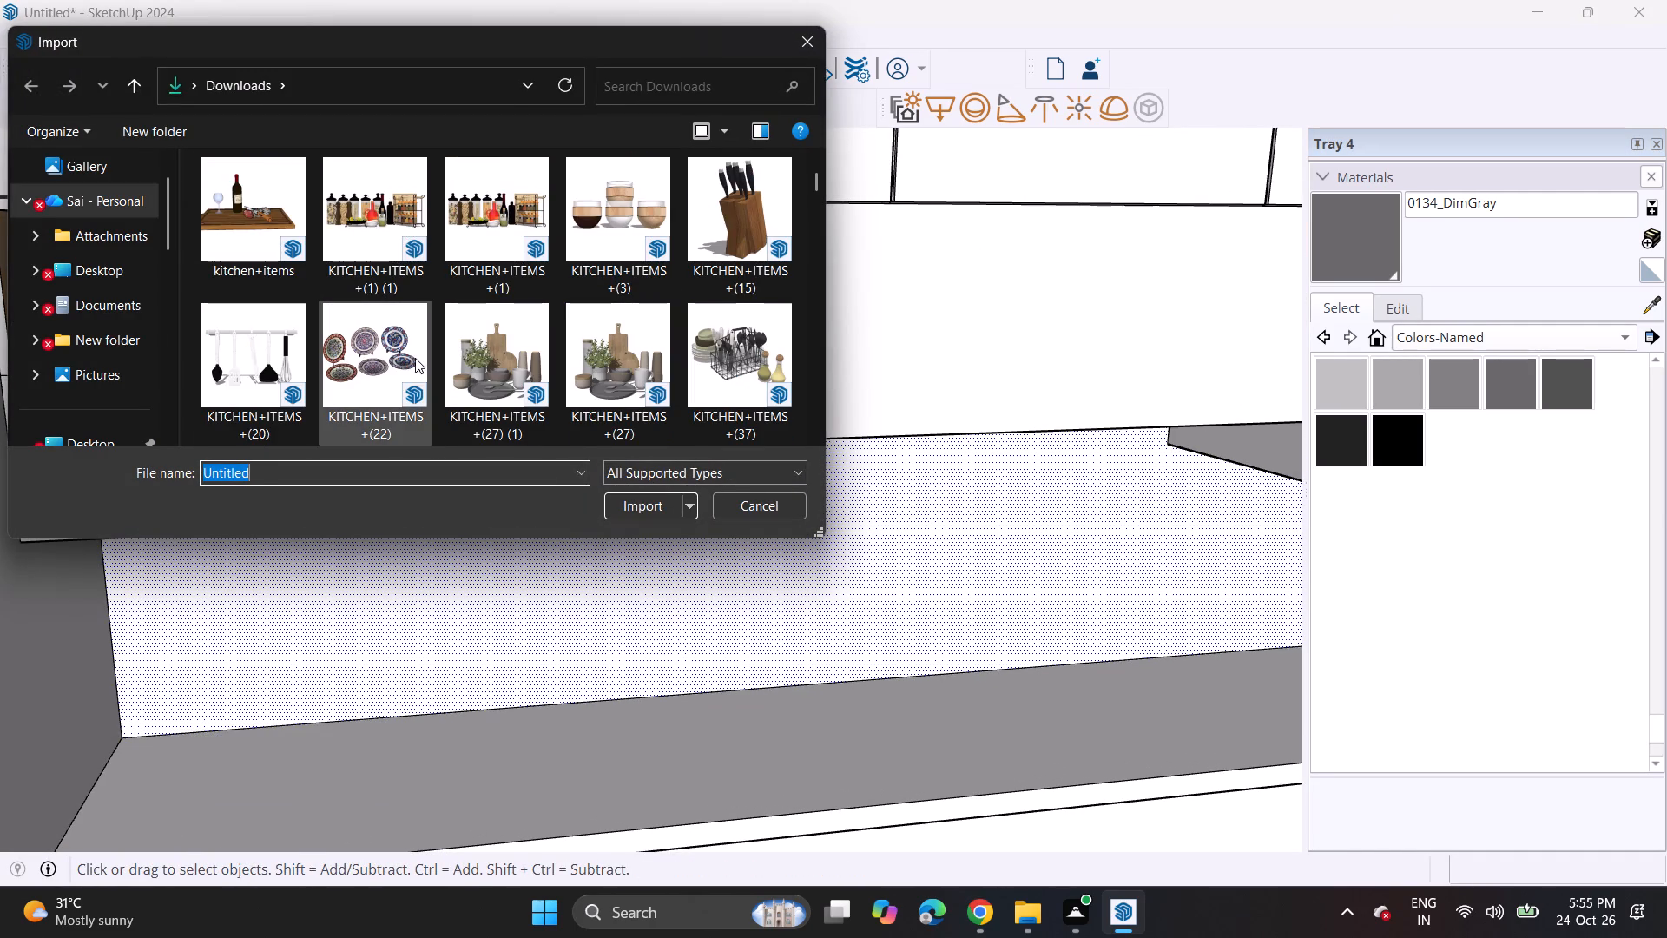
scroll(412, 359, "down", 2)
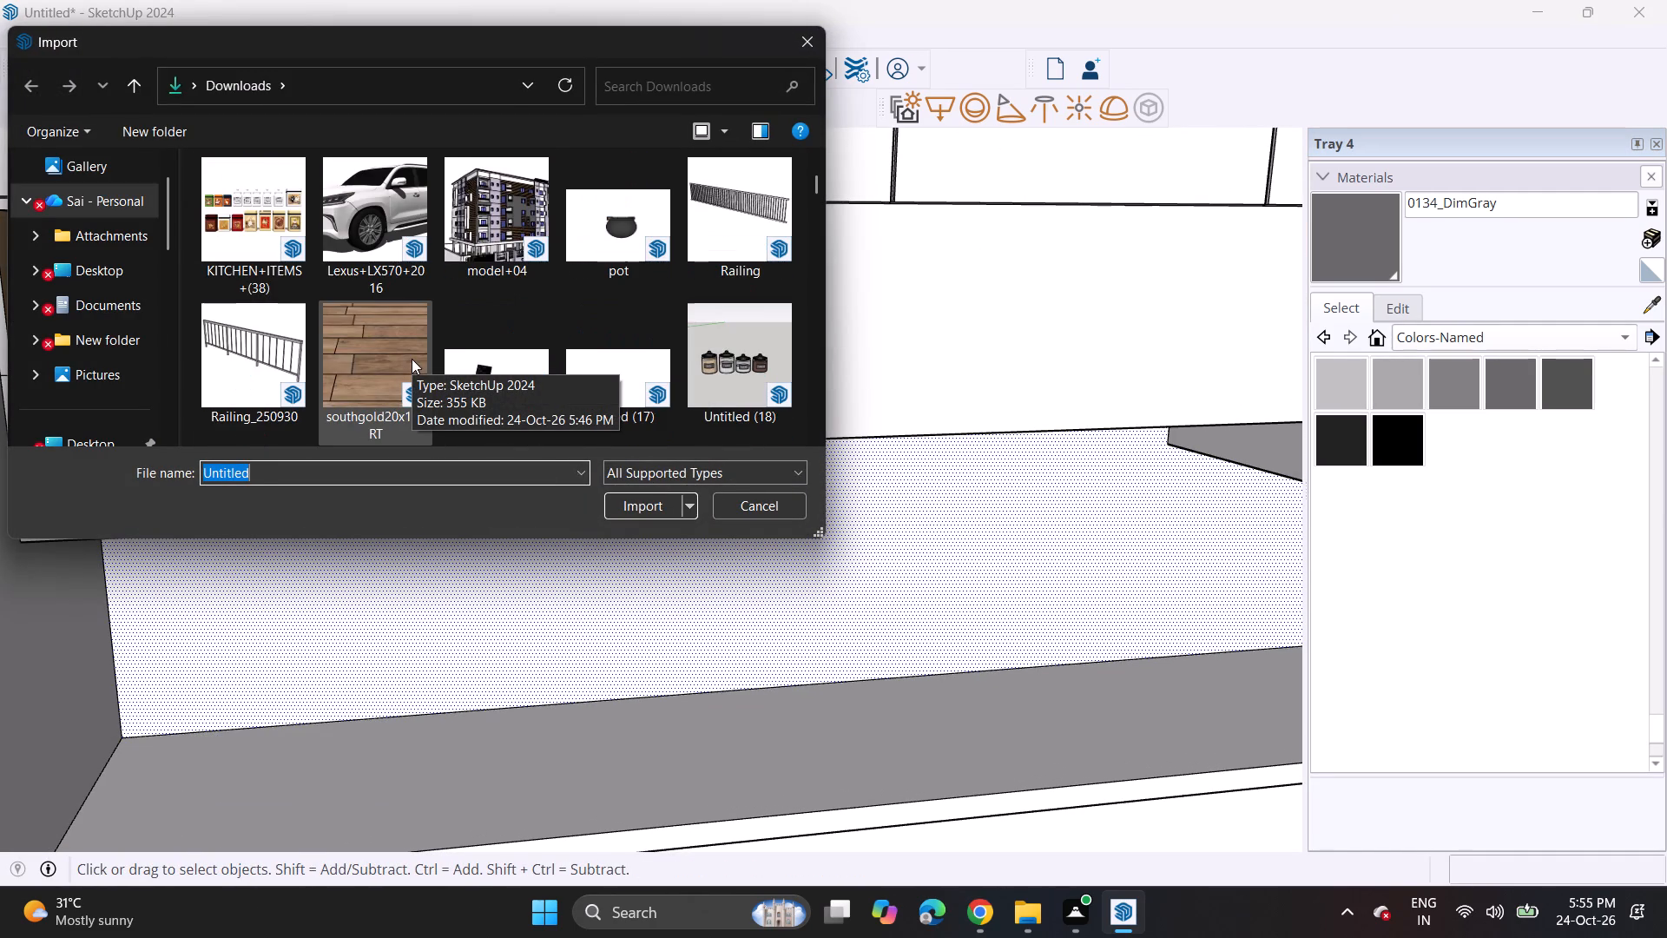
scroll(397, 351, "up", 1)
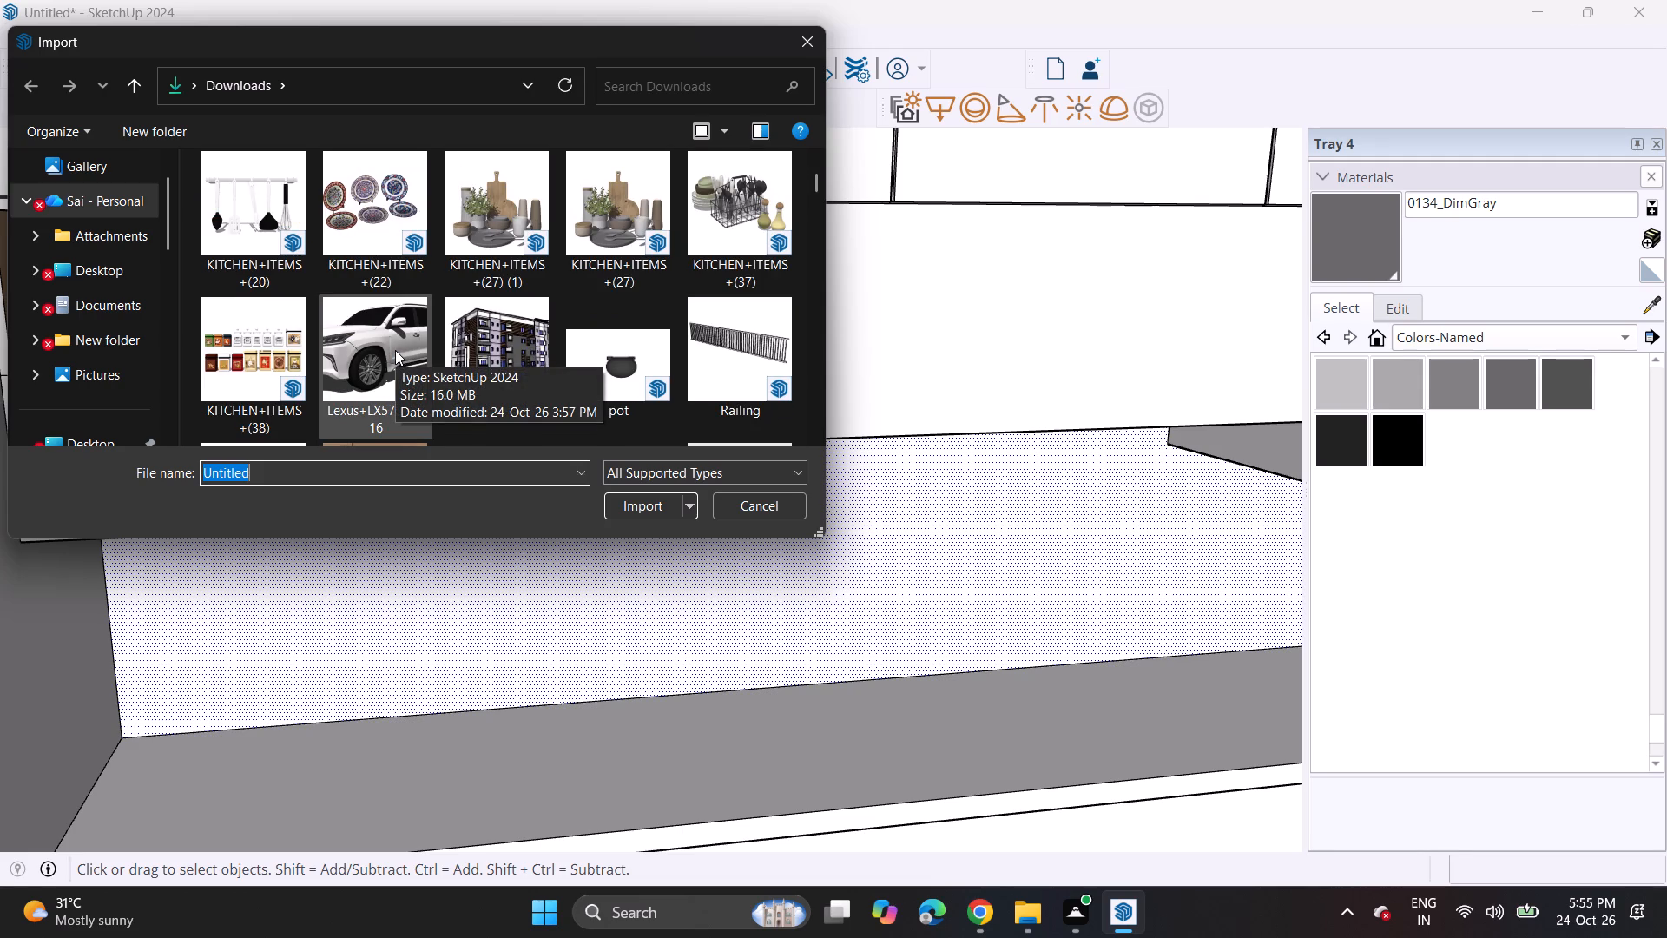
scroll(395, 350, "up", 1)
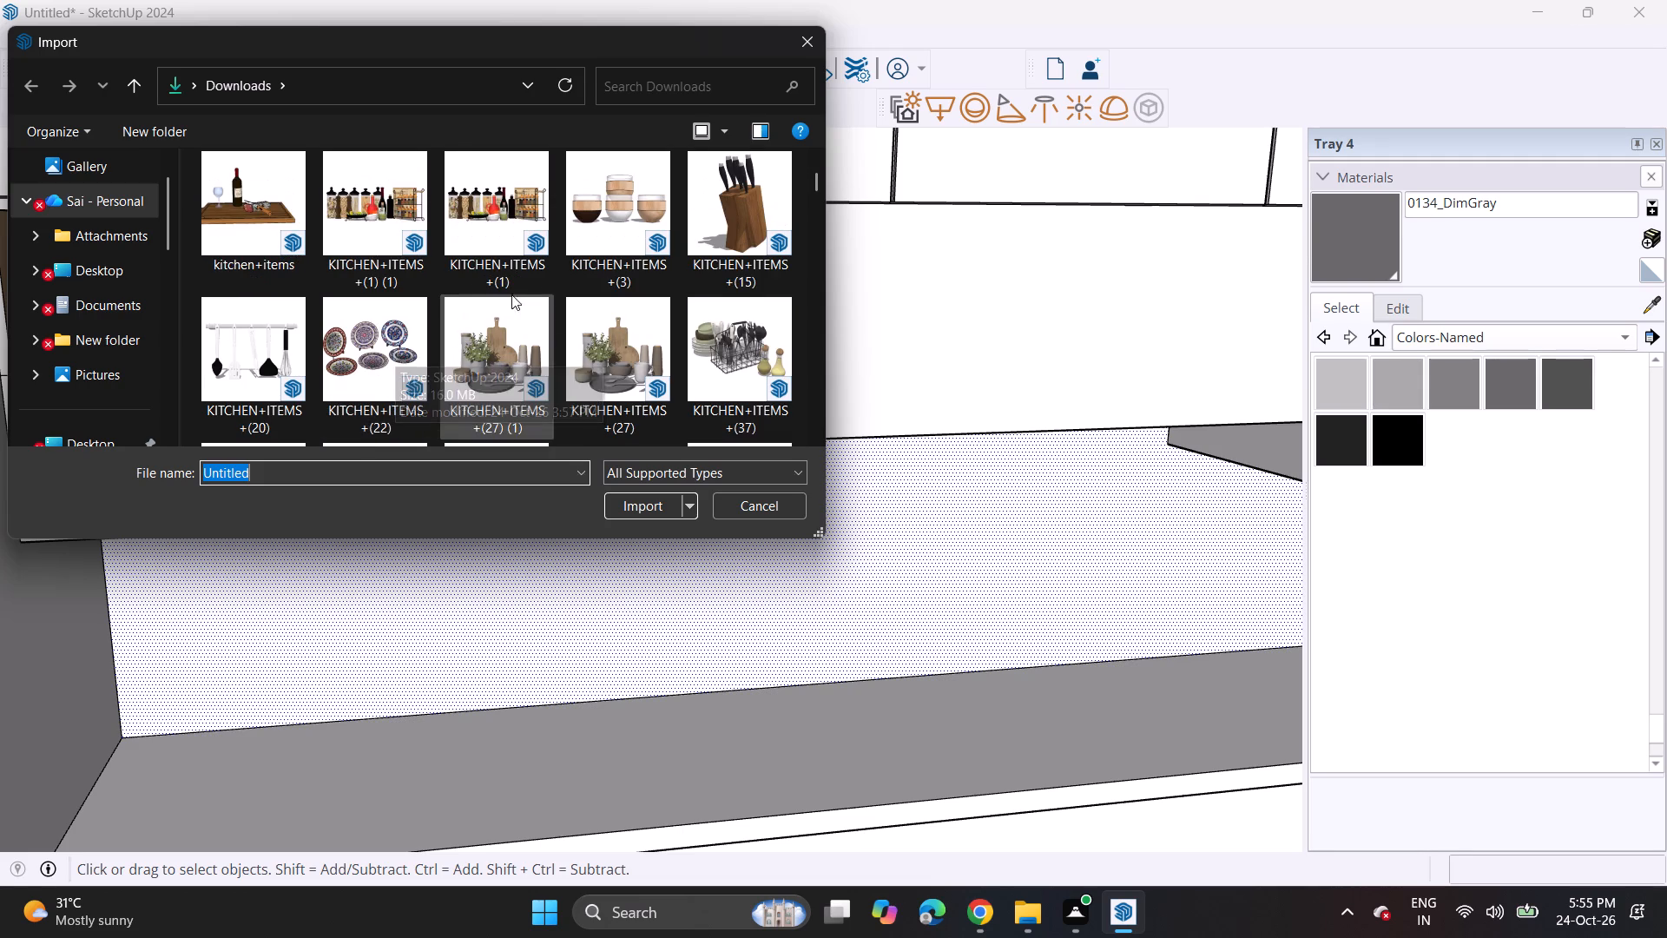
scroll(548, 286, "up", 1)
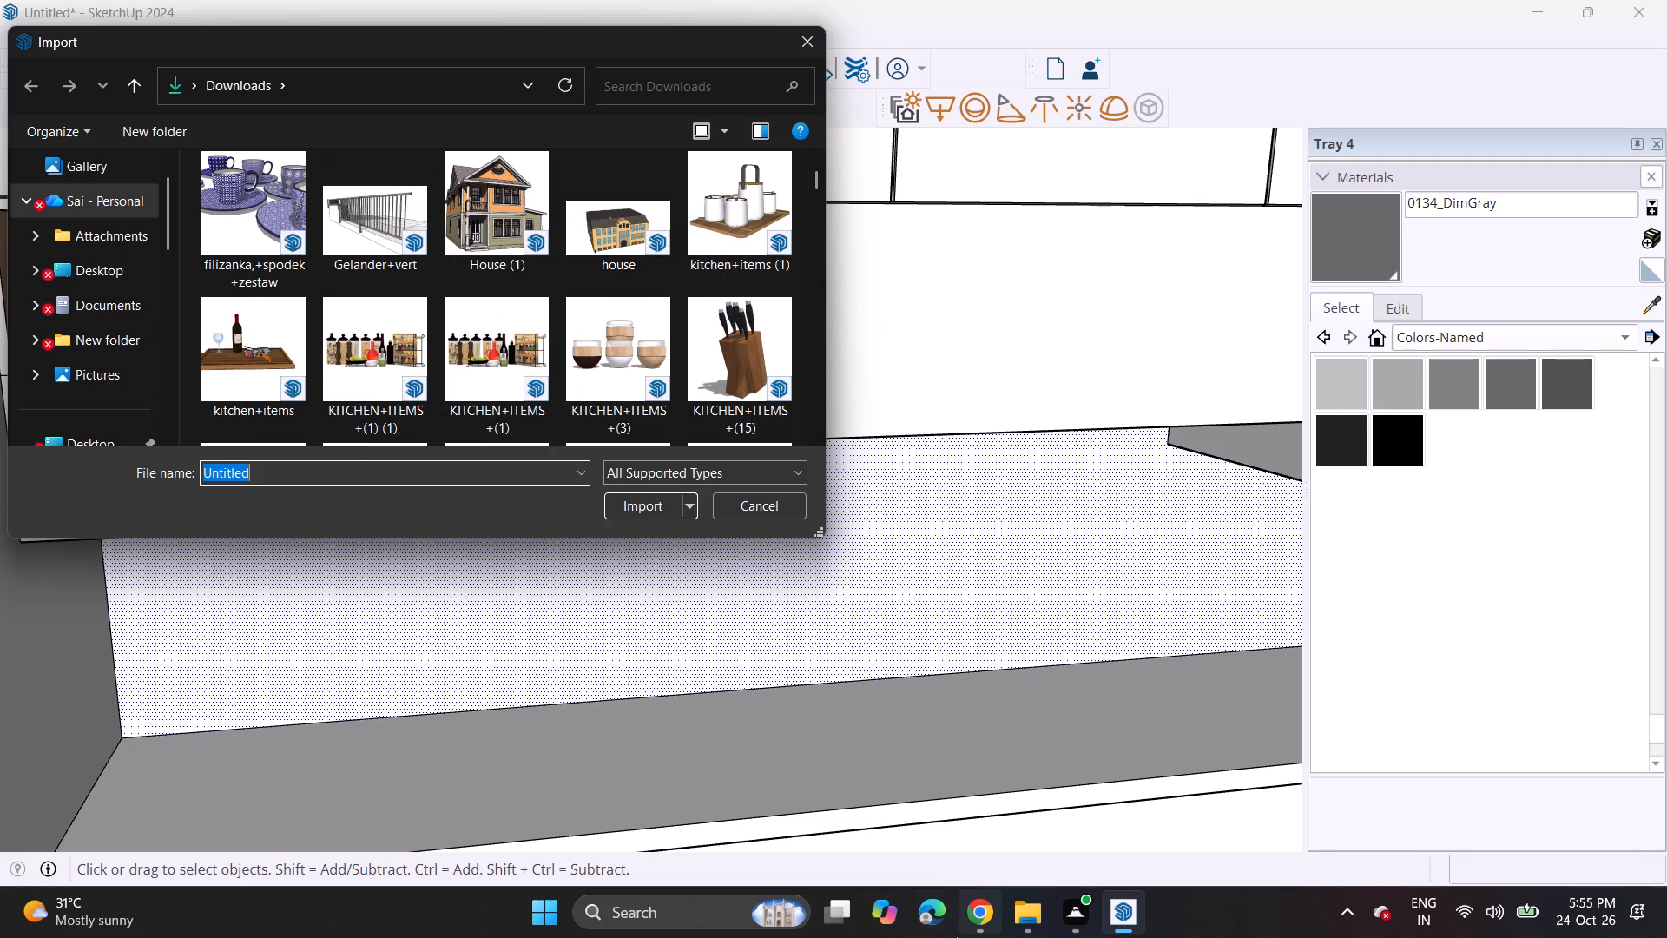
Switch to 3D Warehouse in Chrome and search the models for "cofee".
left_click(977, 911)
left_click(1119, 118)
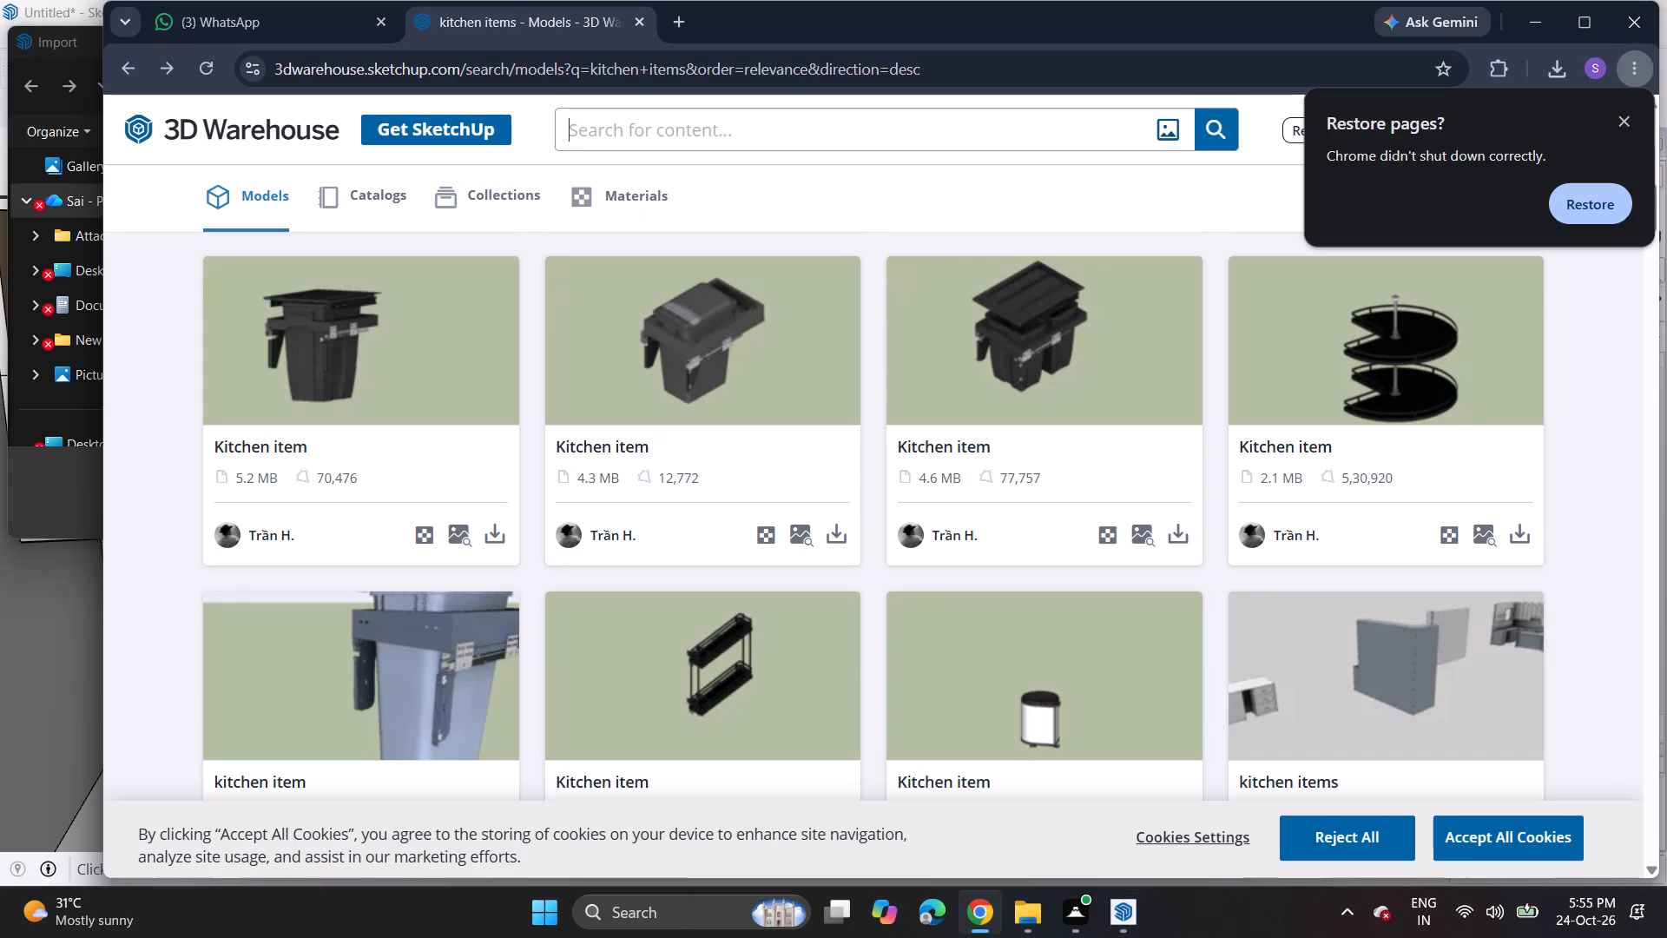
type("cofe")
key("e")
key("Return")
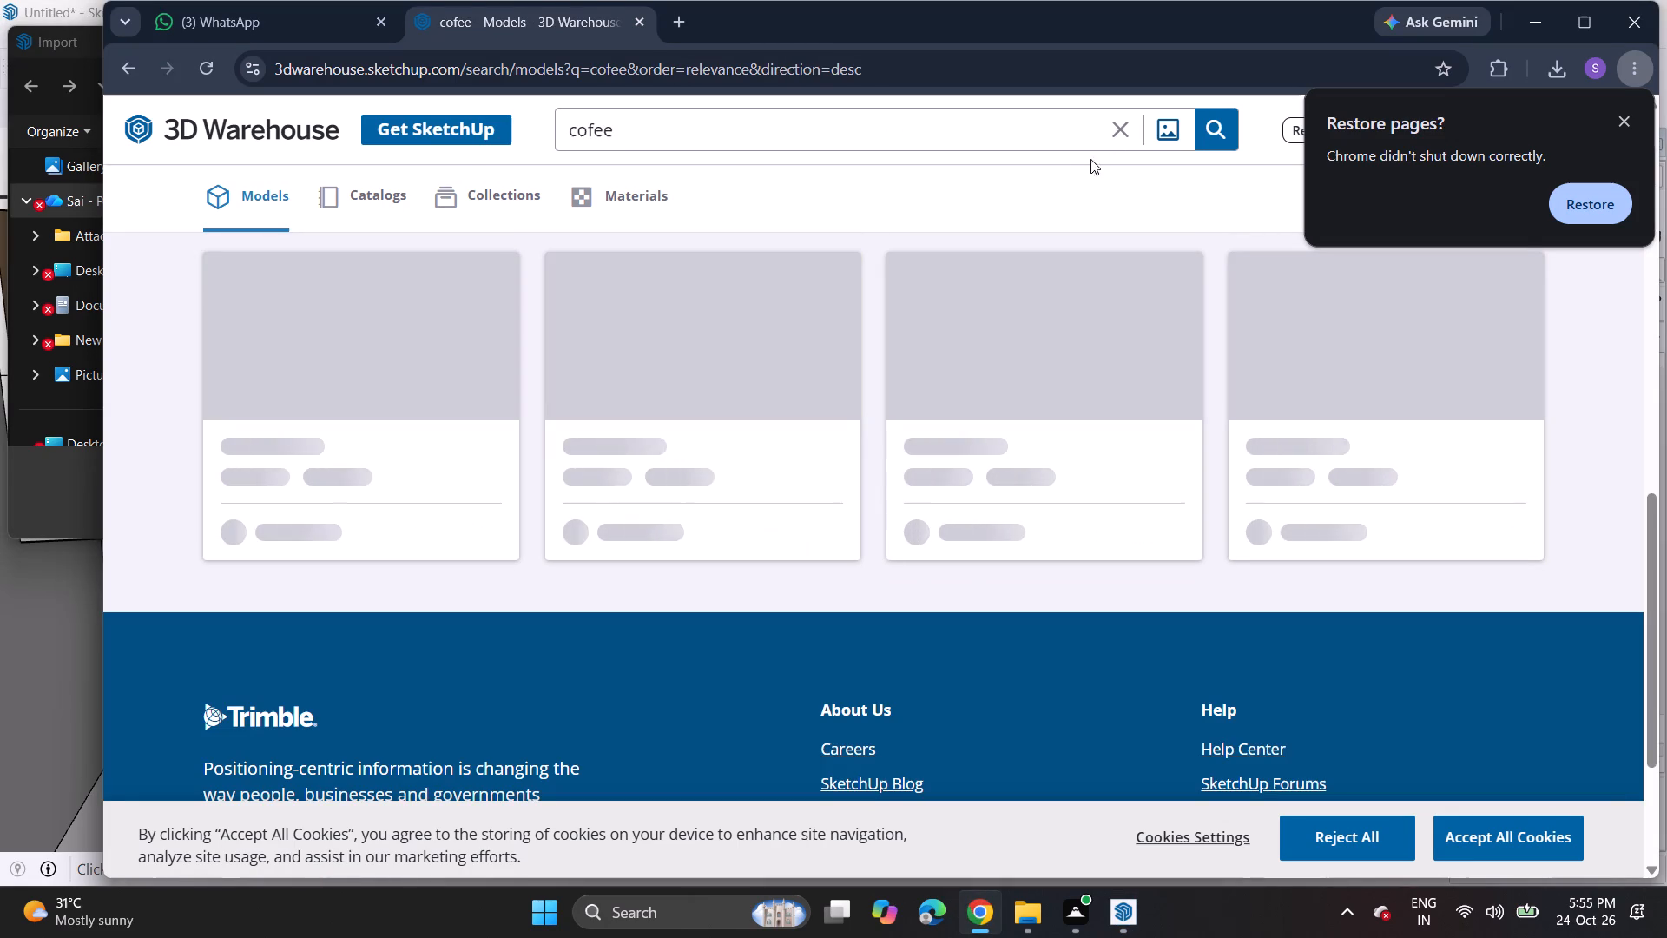
Find the 283 KB "cofe cups" model in the results and download it as a SketchUp file.
scroll(992, 512, "up", 6)
scroll(939, 432, "up", 2)
scroll(939, 432, "down", 1)
scroll(939, 432, "up", 5)
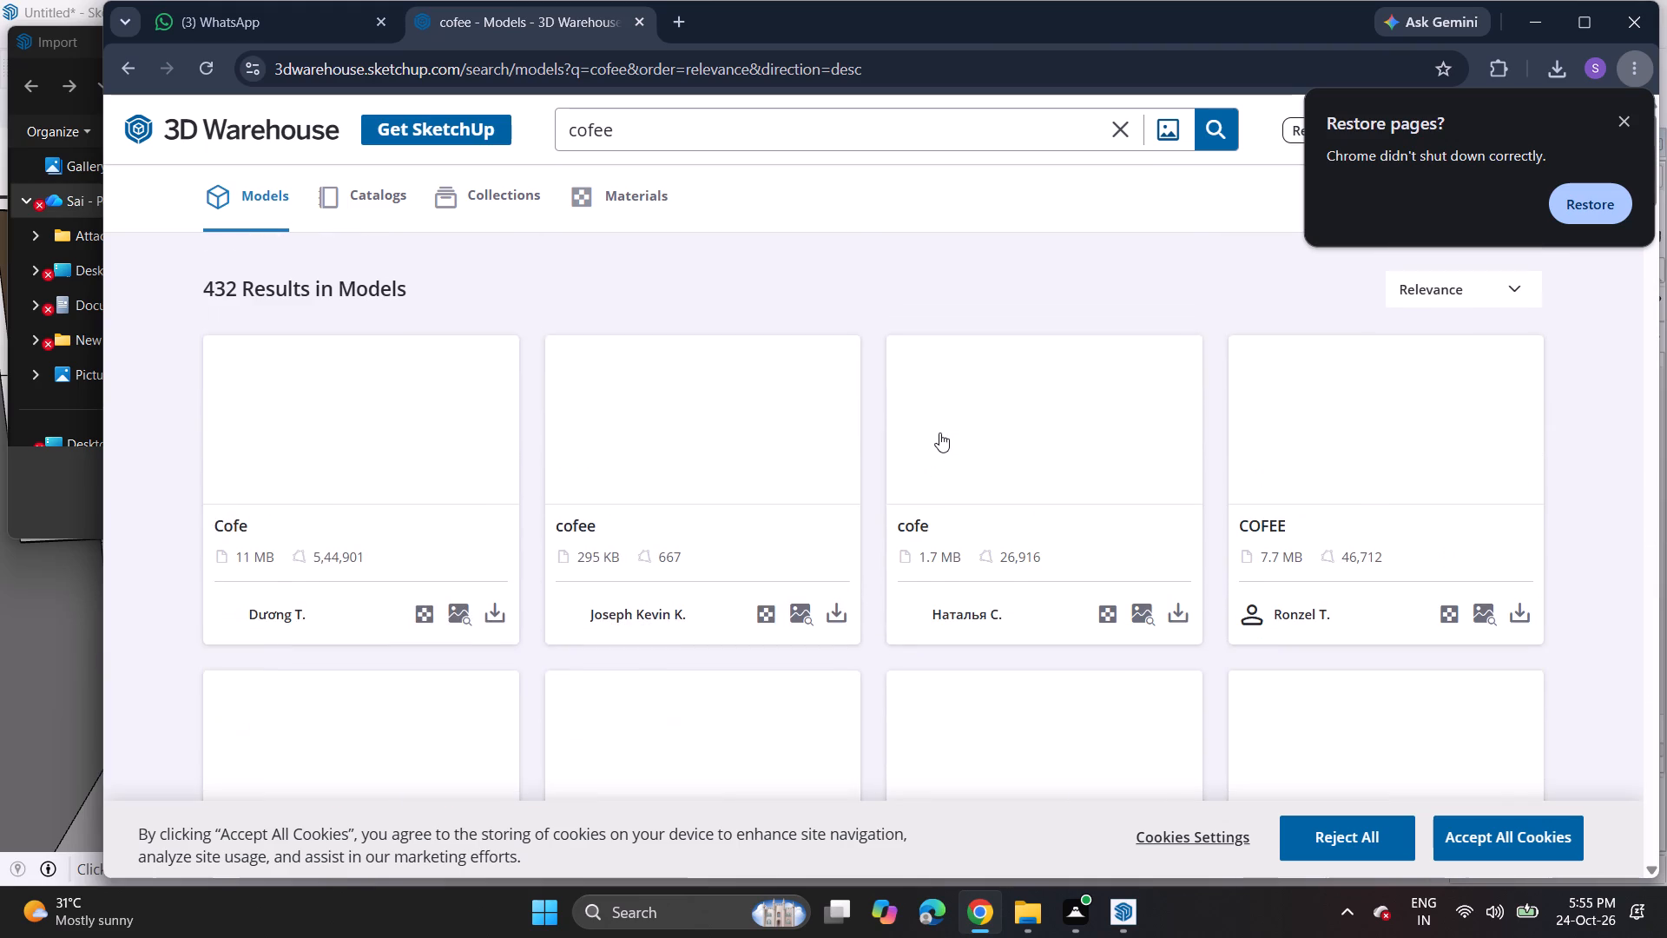
scroll(939, 433, "down", 1)
scroll(939, 433, "up", 5)
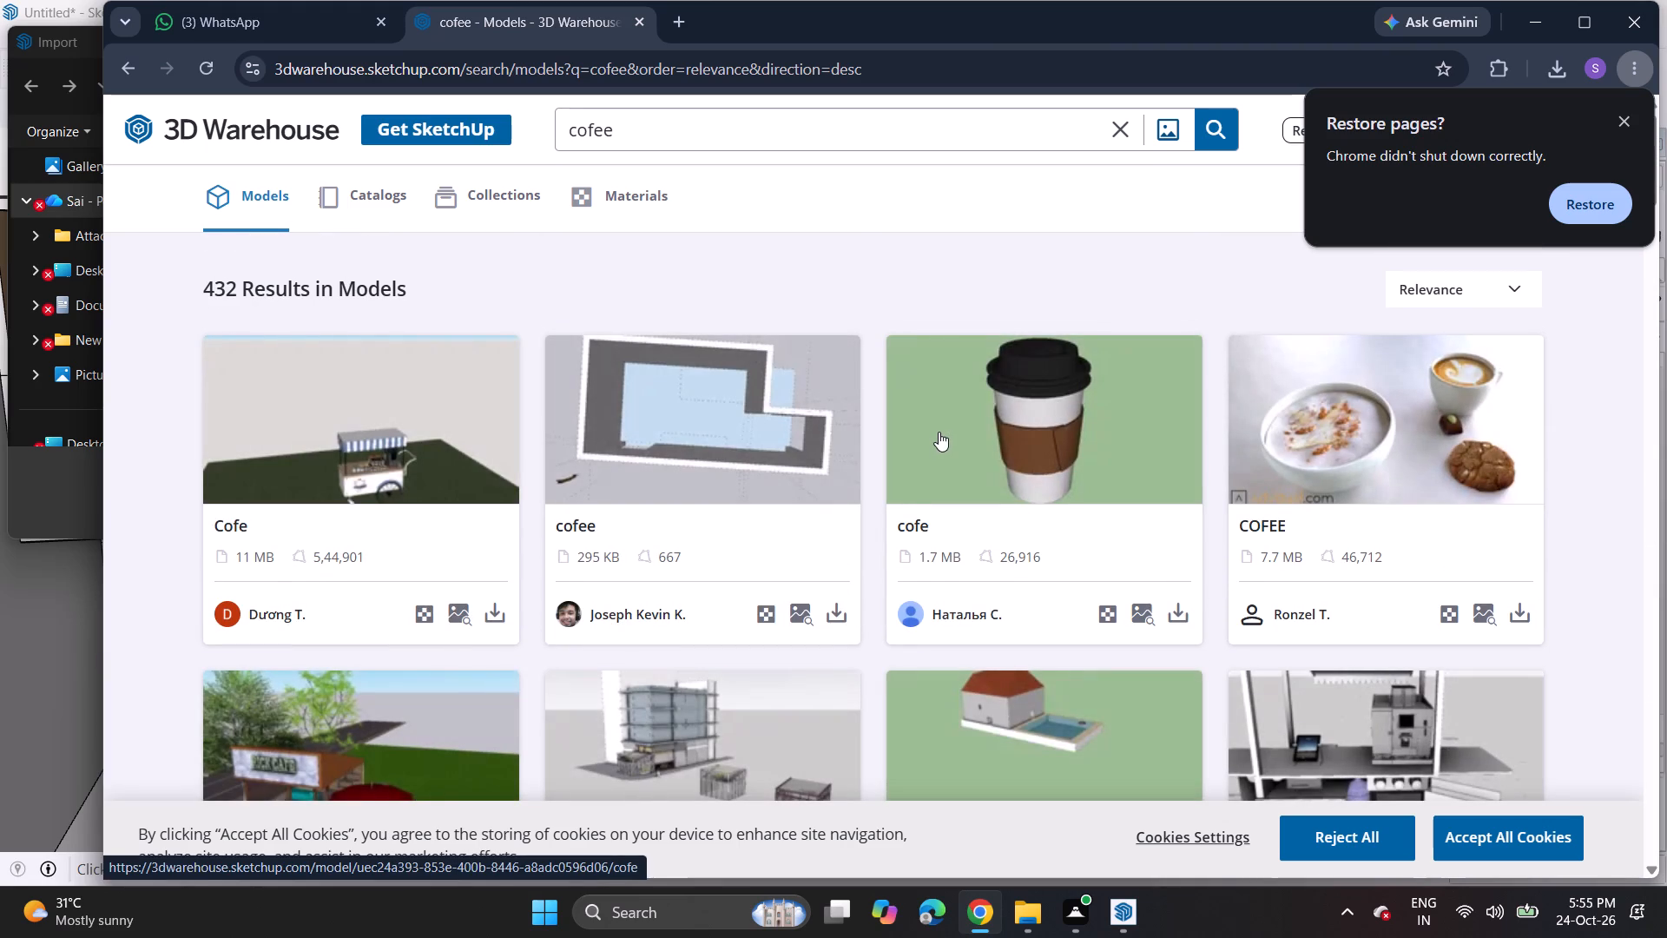
scroll(939, 432, "down", 6)
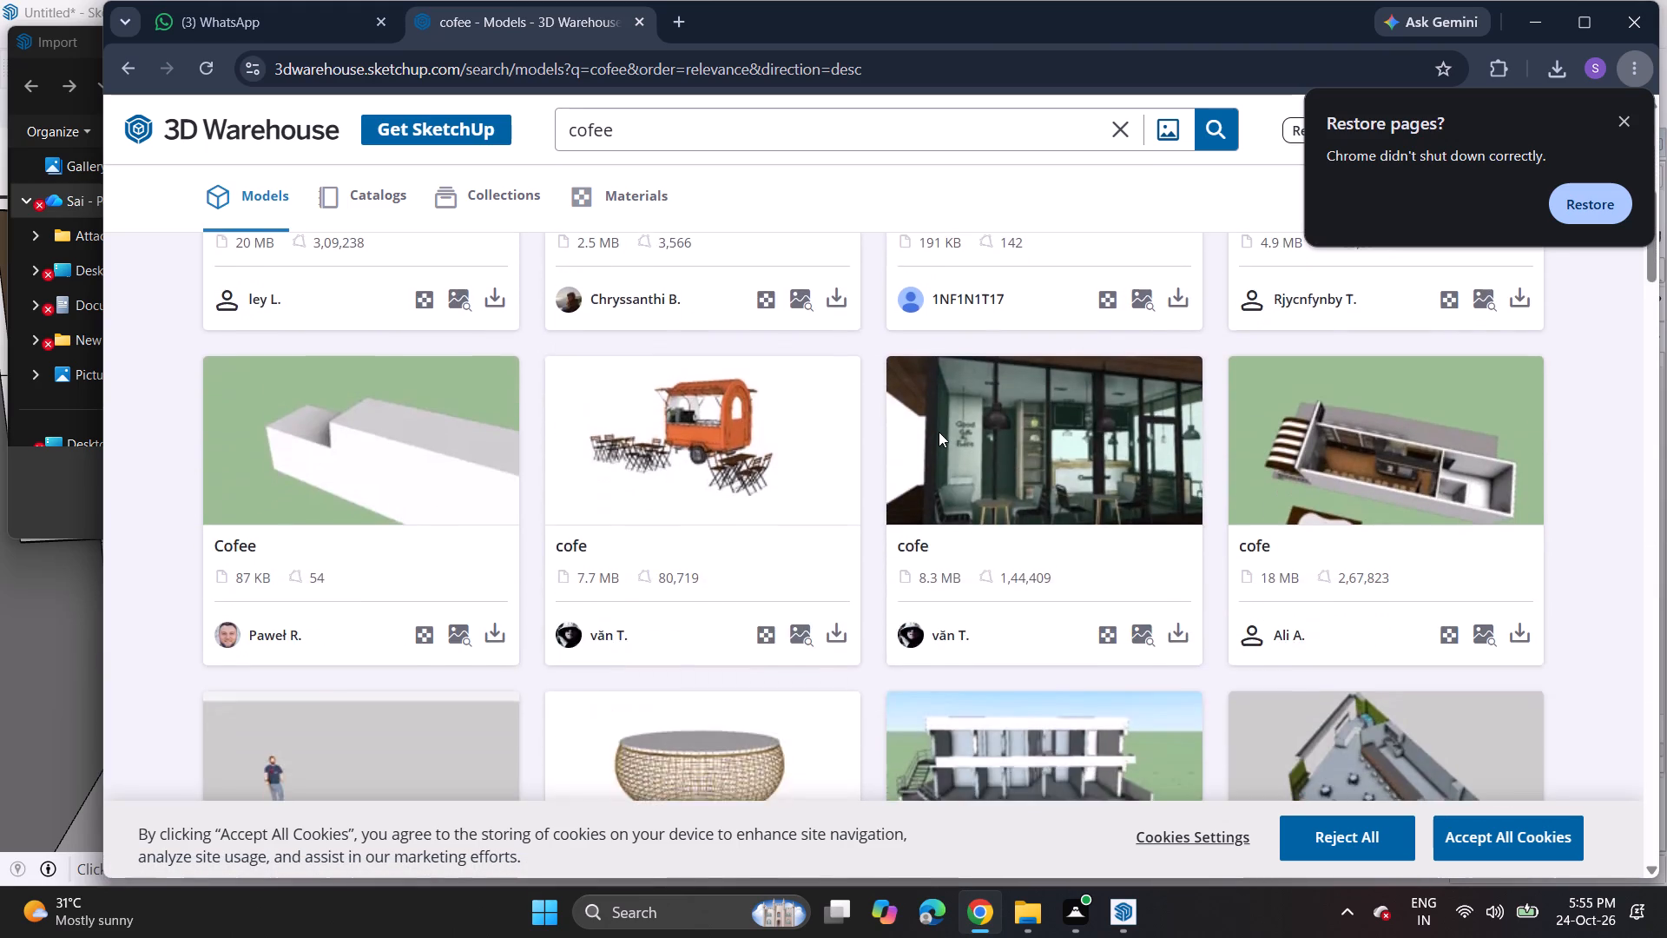
scroll(939, 432, "down", 6)
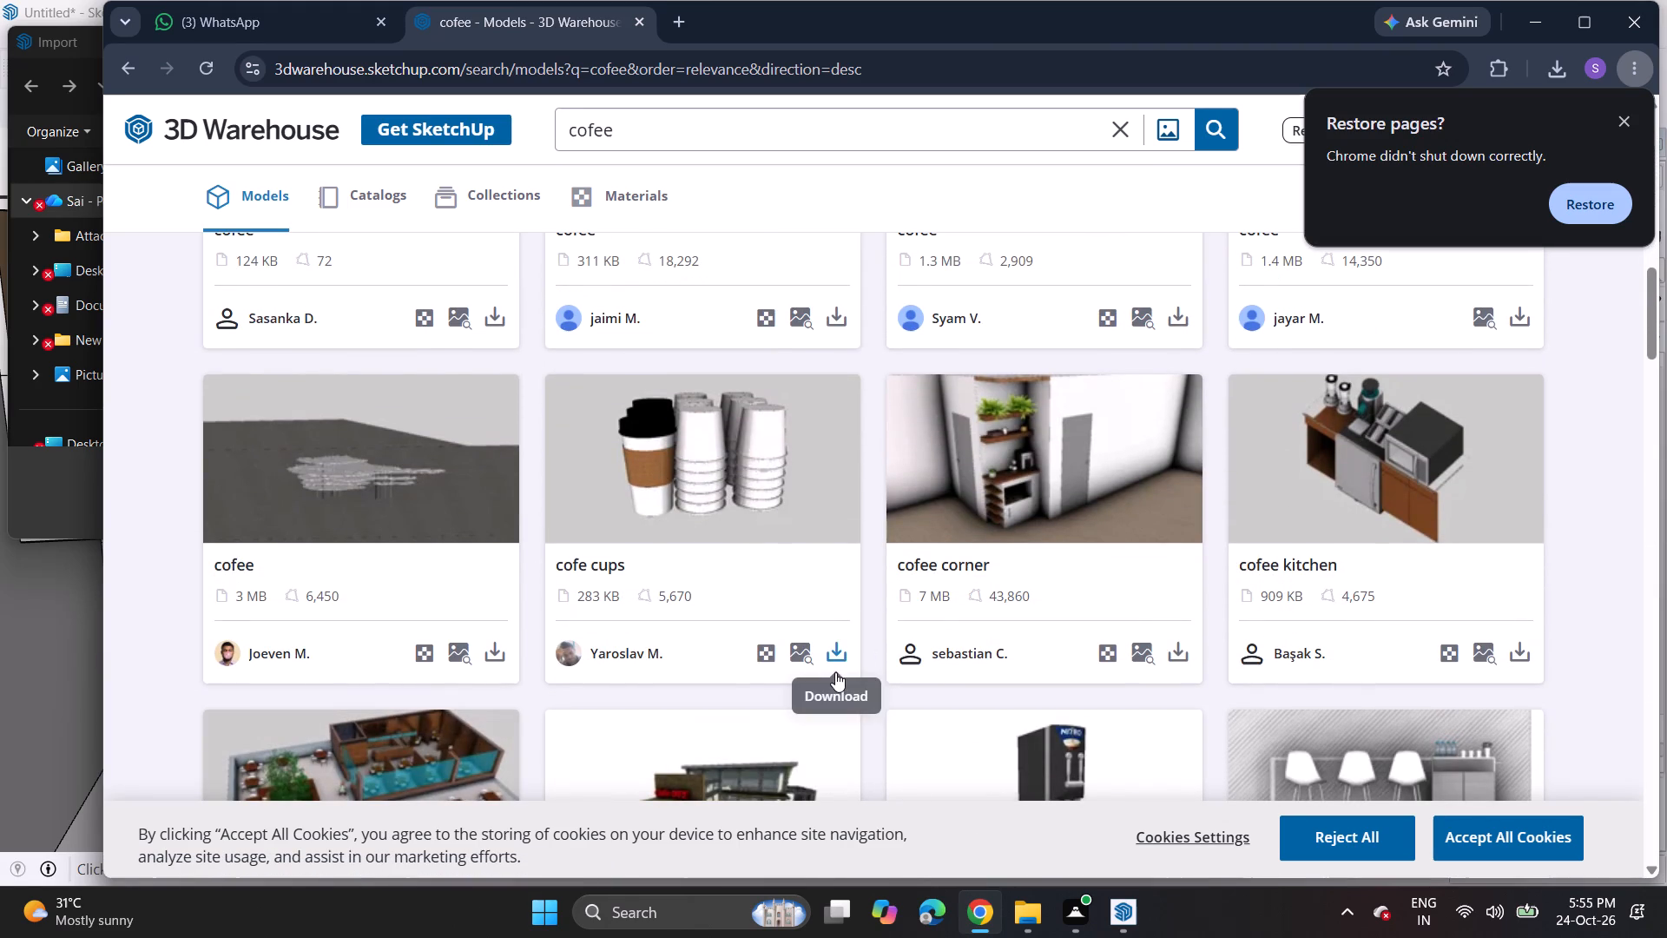
left_click(837, 657)
left_click(873, 700)
Browse further through the "cofee" results for more coffee-related kitchenware.
scroll(879, 509, "down", 2)
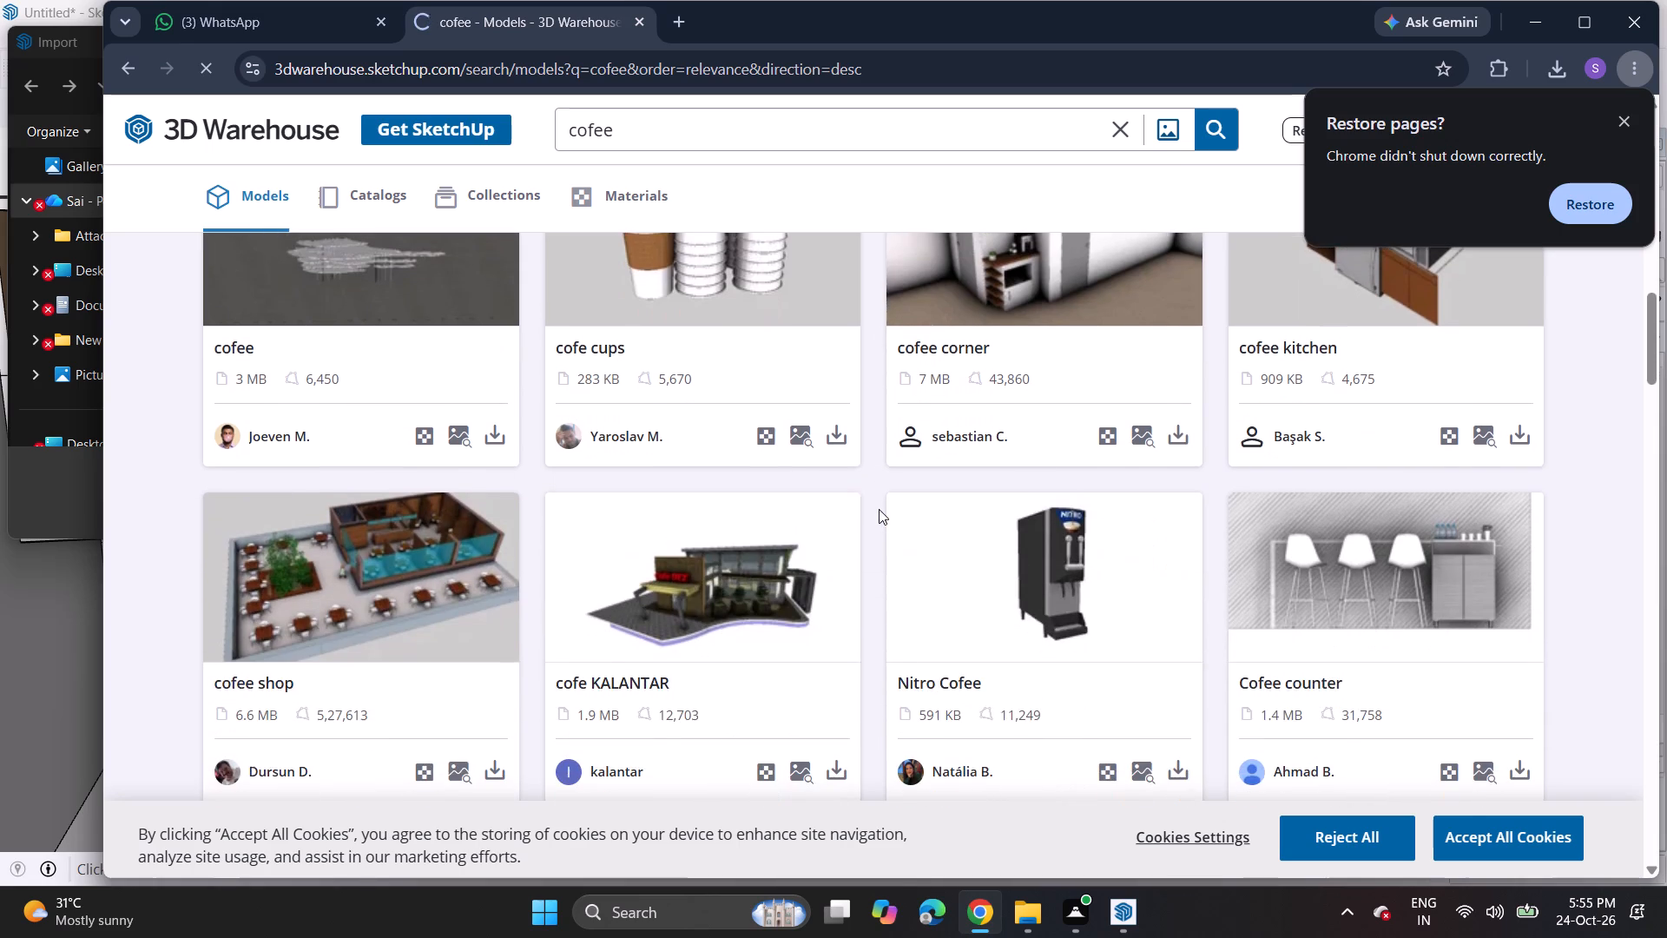
scroll(879, 509, "down", 7)
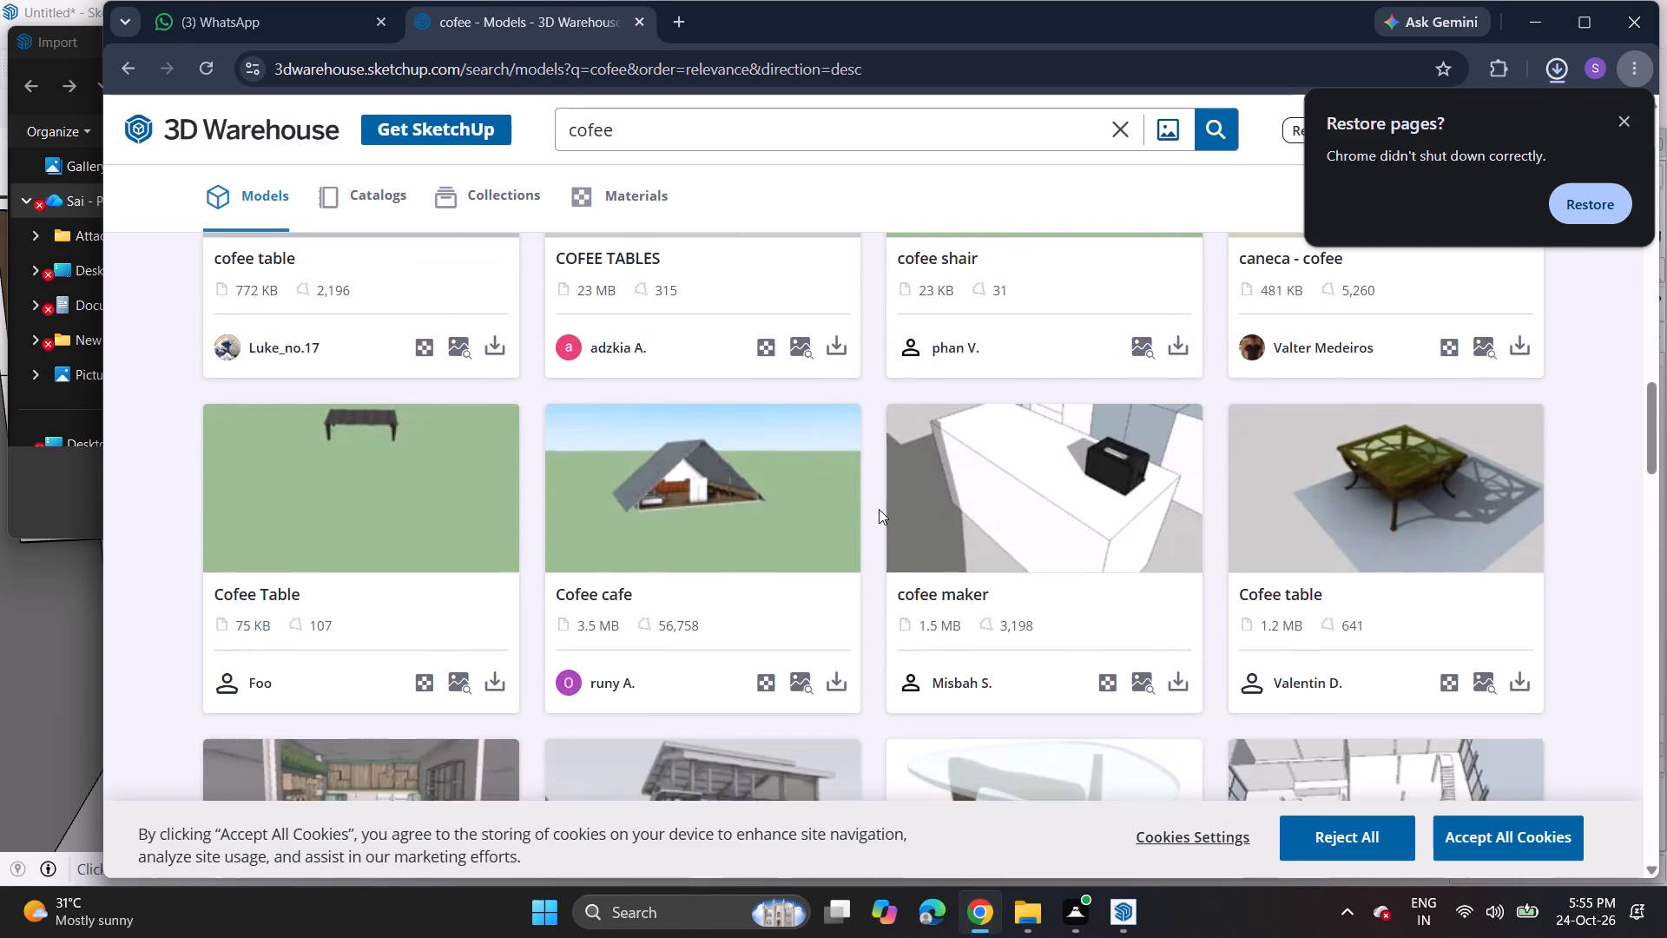
scroll(879, 509, "down", 9)
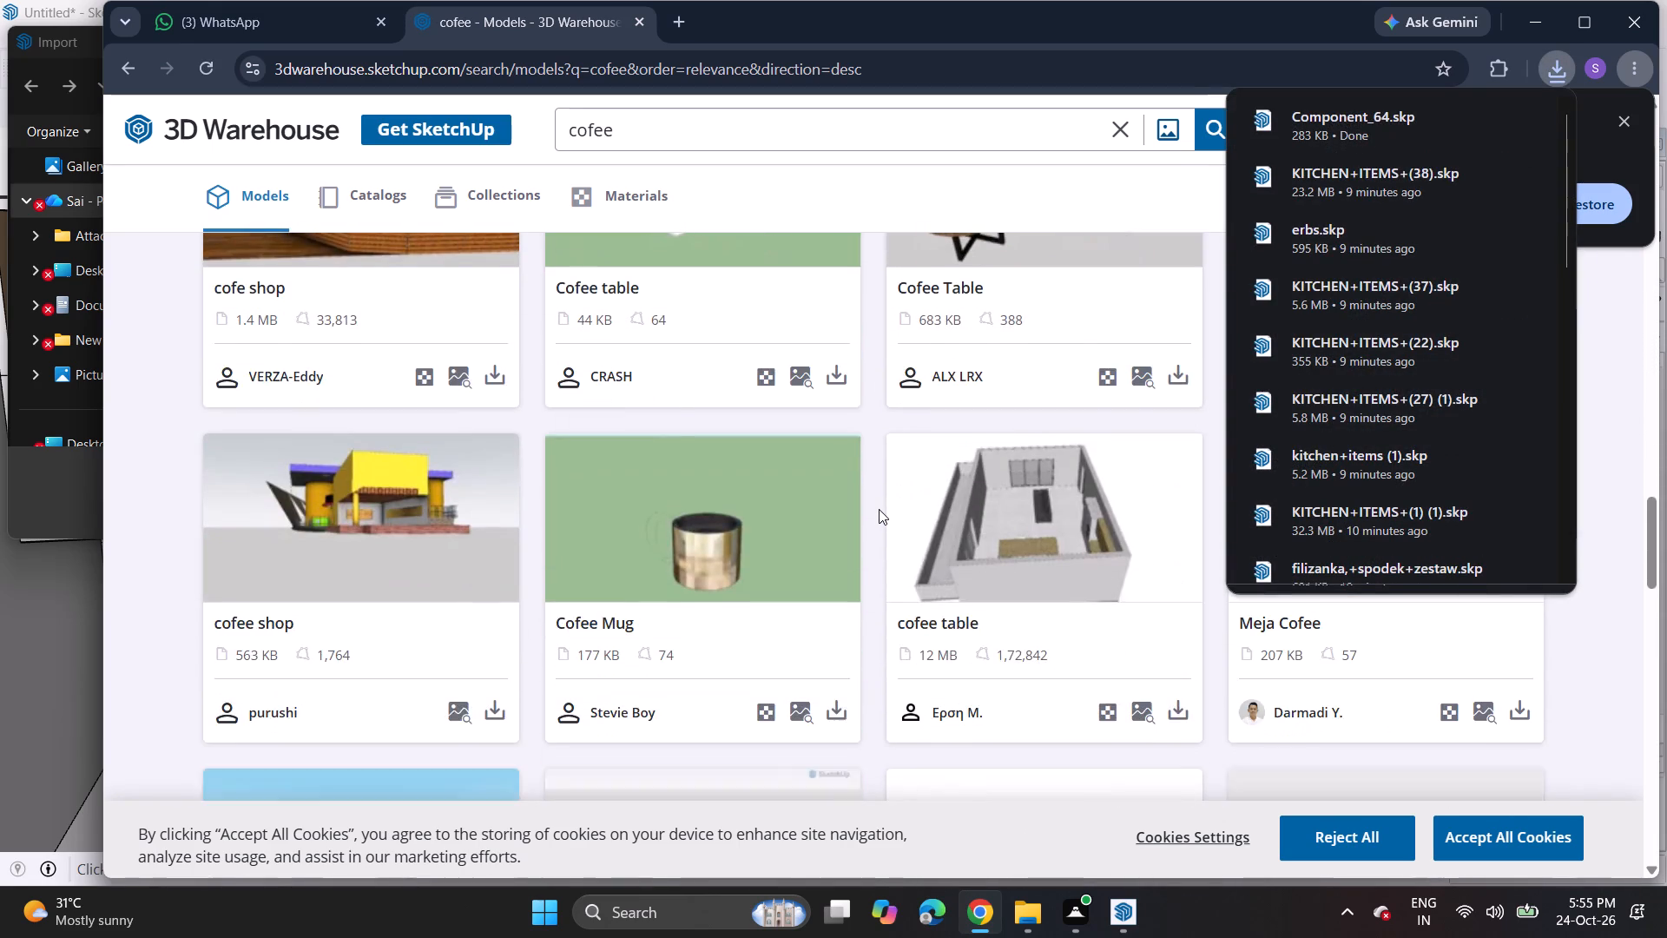
scroll(879, 509, "down", 4)
scroll(879, 509, "up", 6)
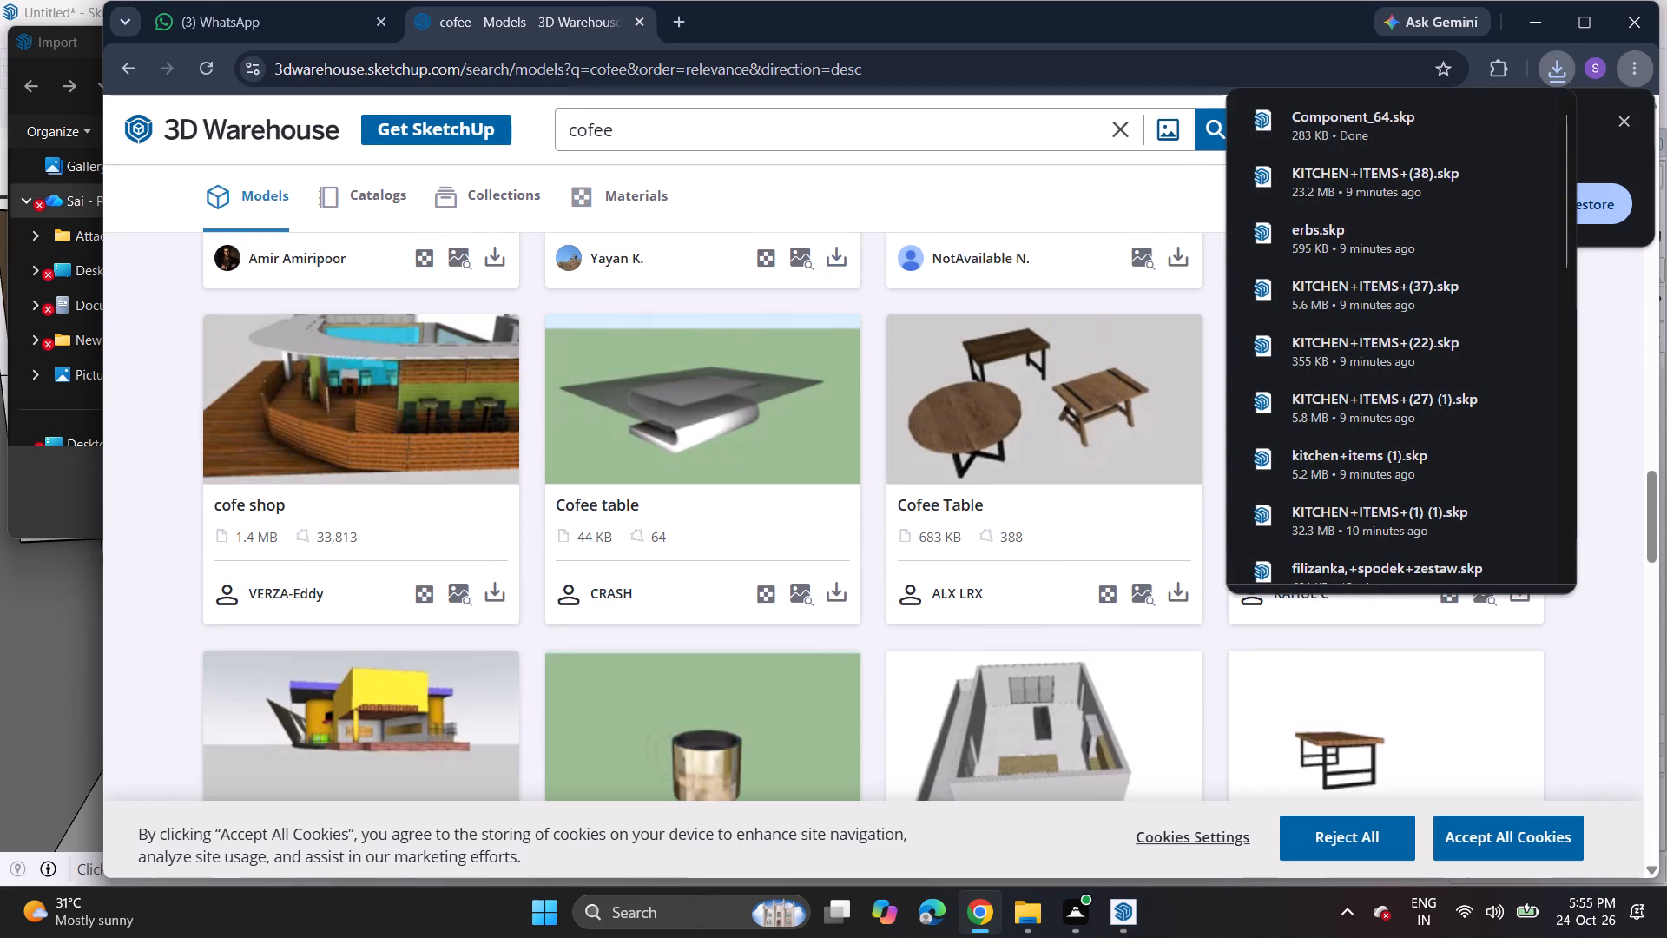
Search the 3D Warehouse models for "cofee cups".
left_click(762, 136)
key("space")
type("cup")
key("s")
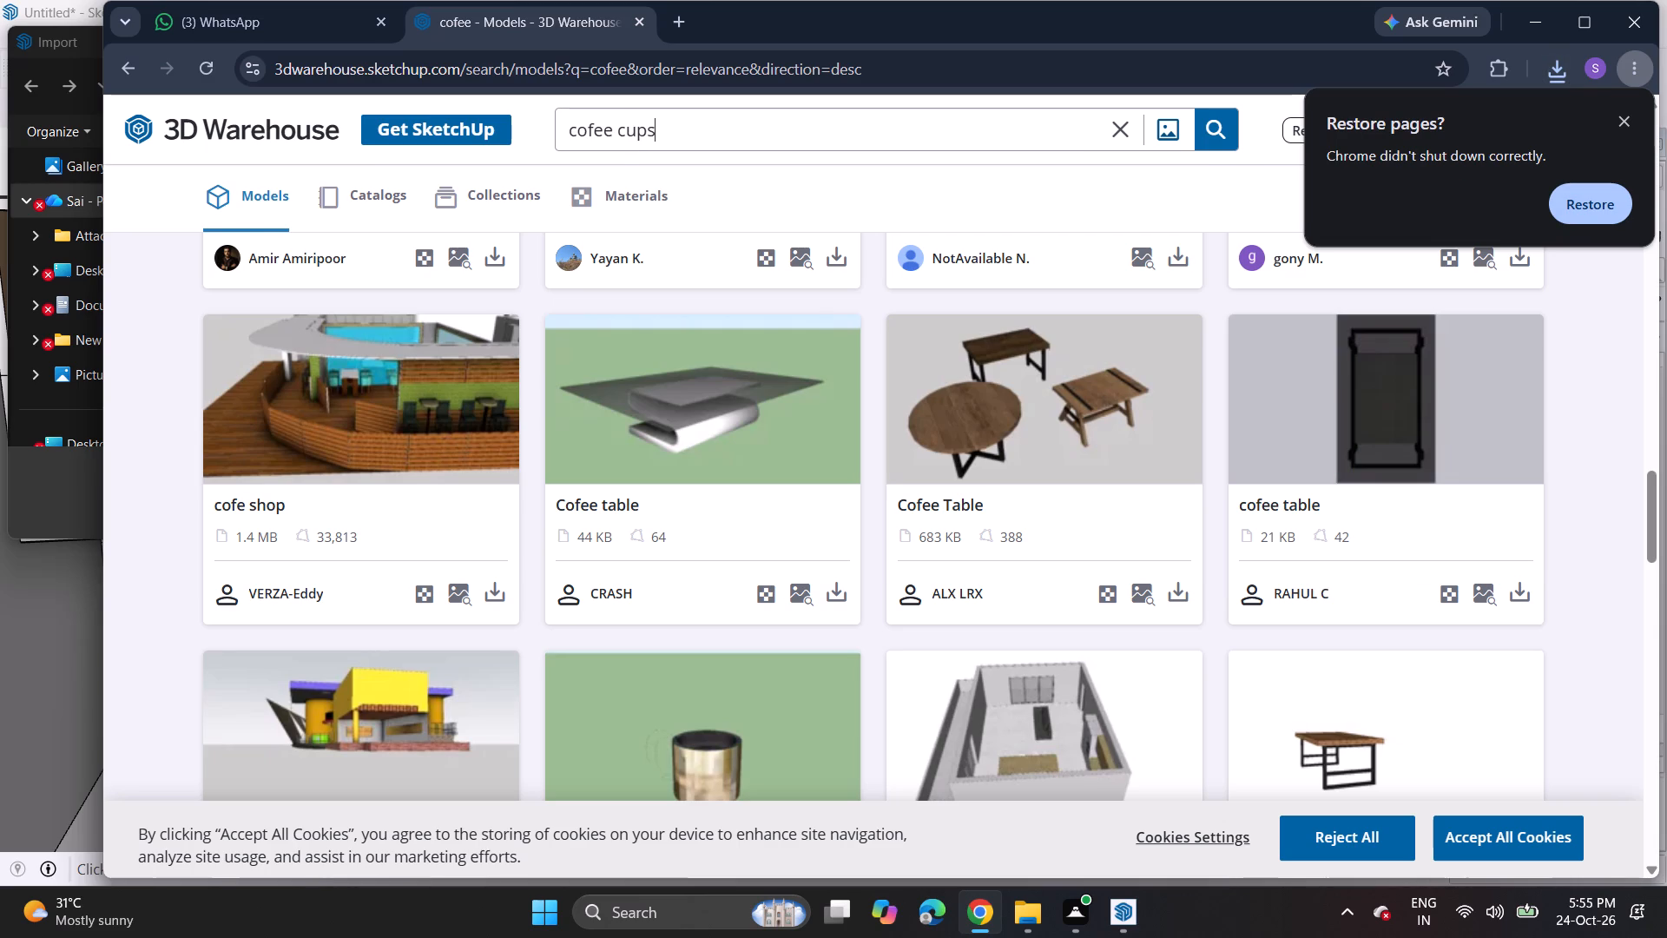
key("Return")
Find the 2.3 MB "bol" model of stacked patterned mugs in the results and download it as a SketchUp file.
scroll(791, 301, "up", 12)
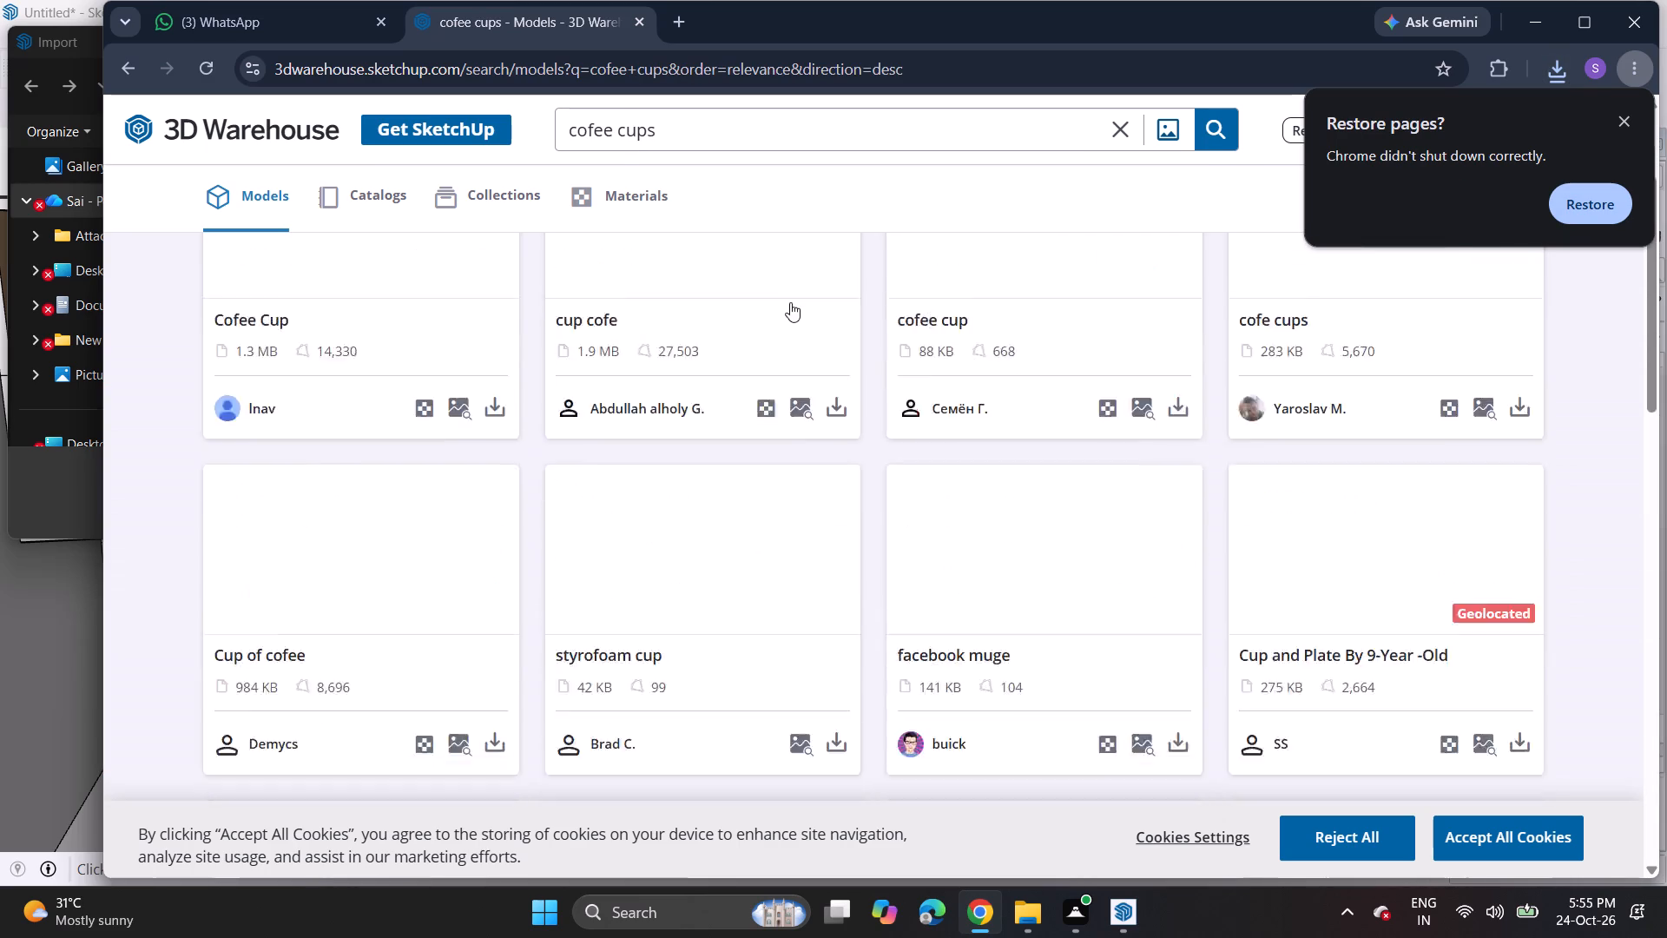
scroll(791, 308, "down", 1)
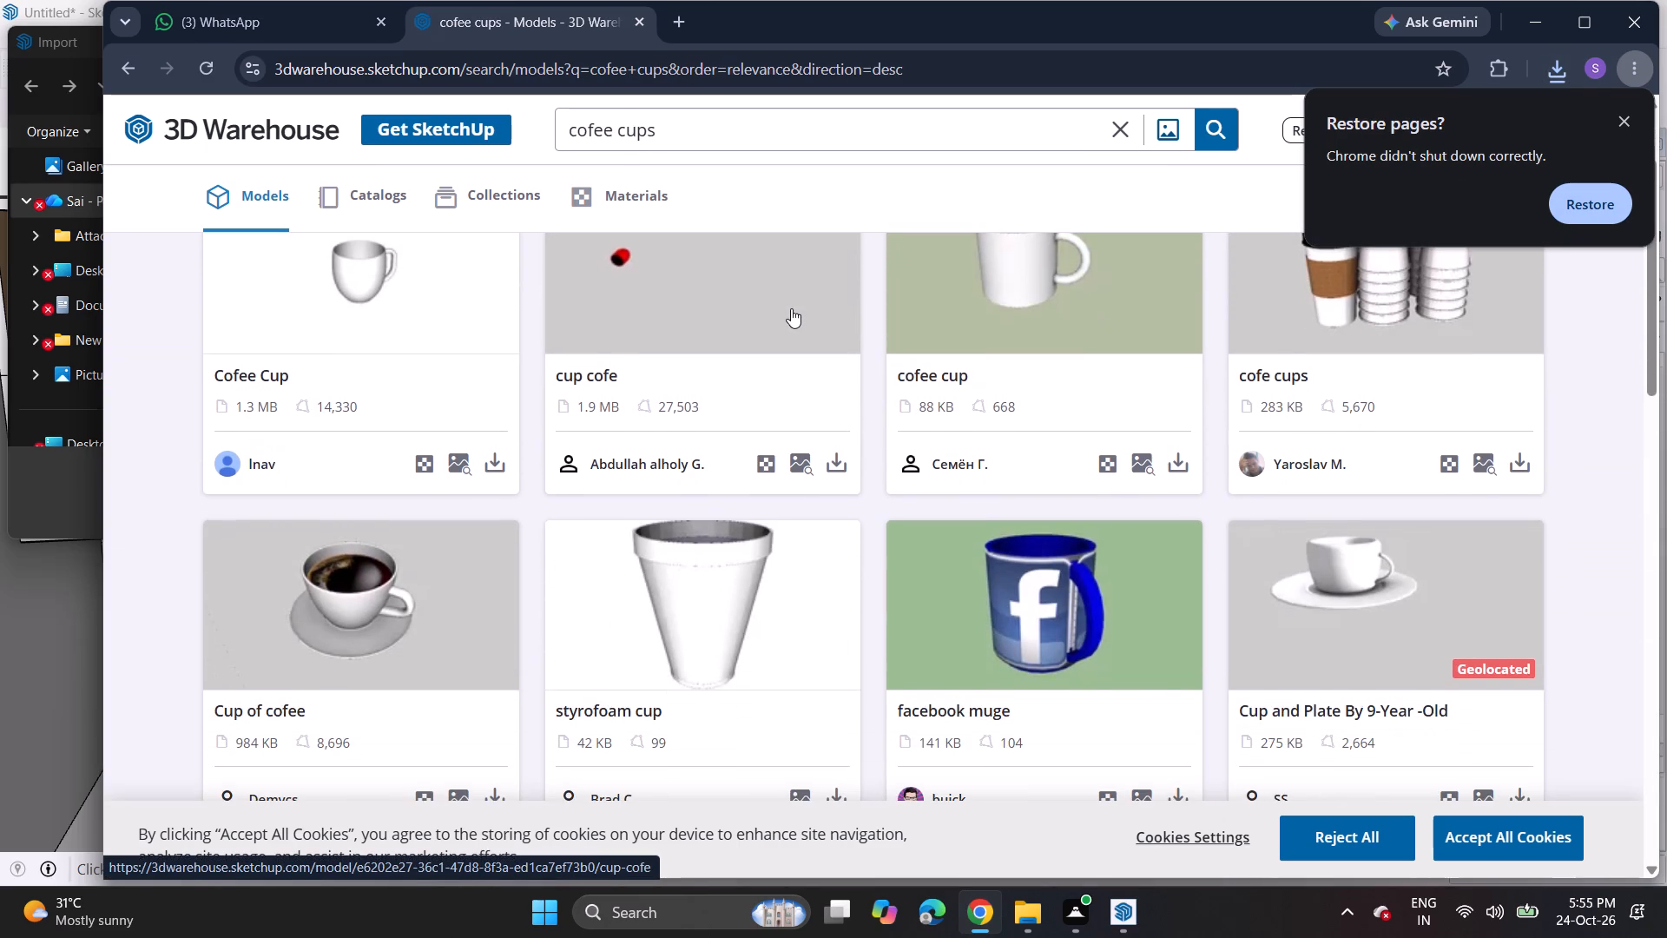
scroll(797, 324, "down", 2)
scroll(798, 327, "up", 1)
scroll(798, 327, "down", 4)
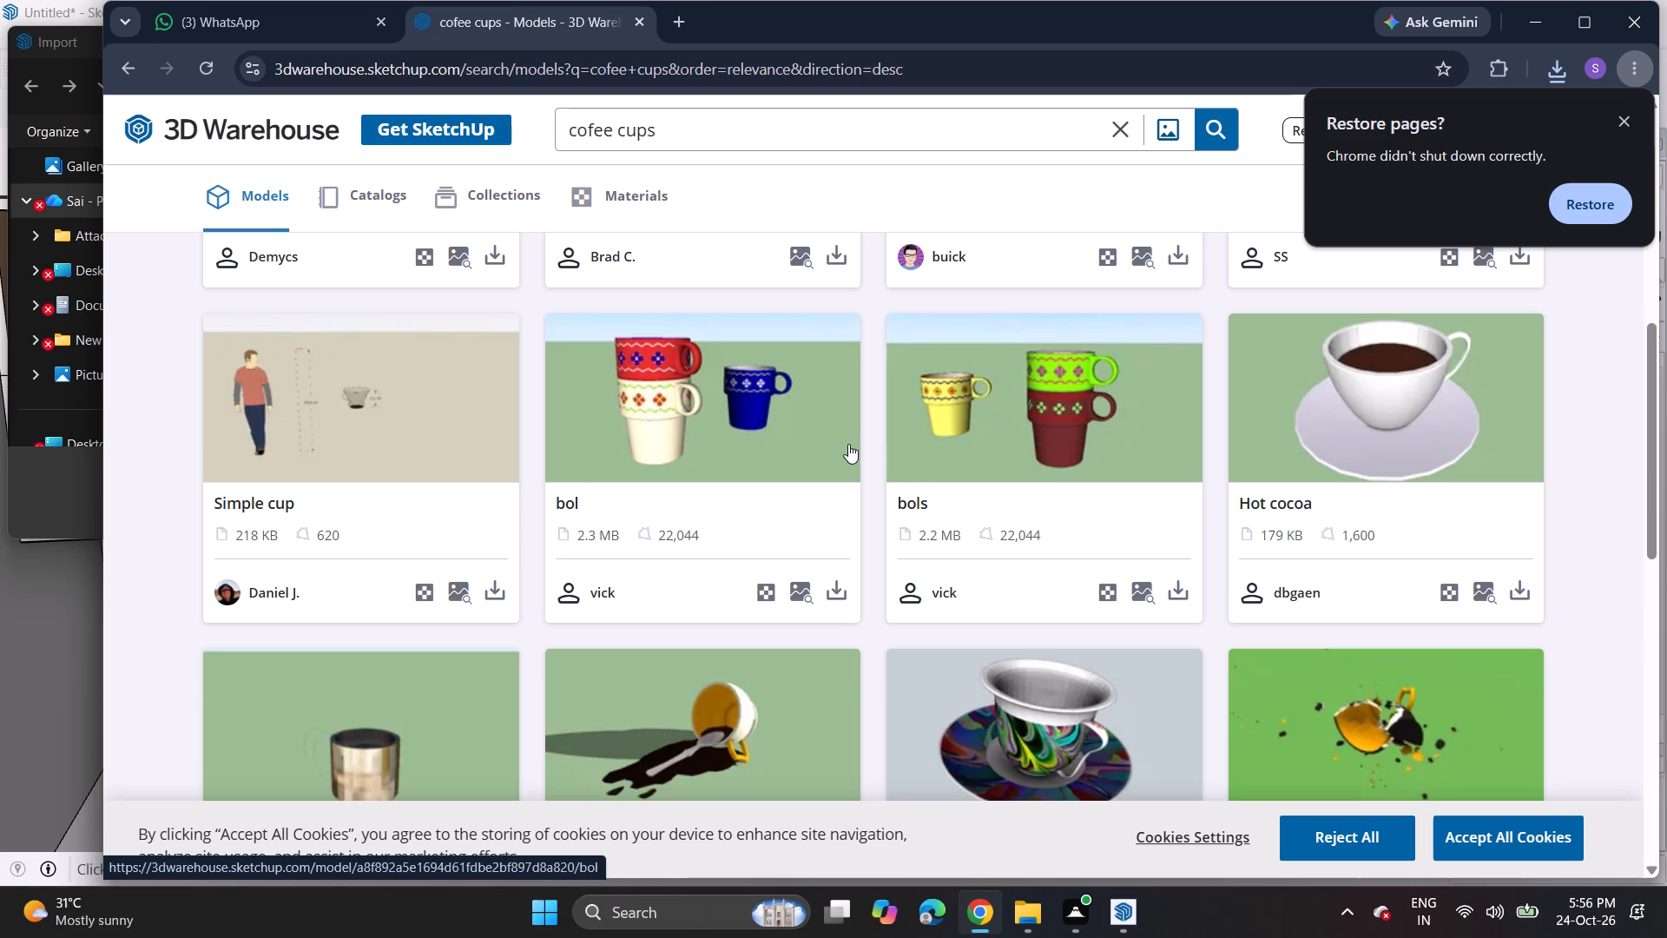
left_click(834, 598)
left_click(886, 636)
Replace the search term with "jars" and run the model search.
scroll(789, 536, "down", 6)
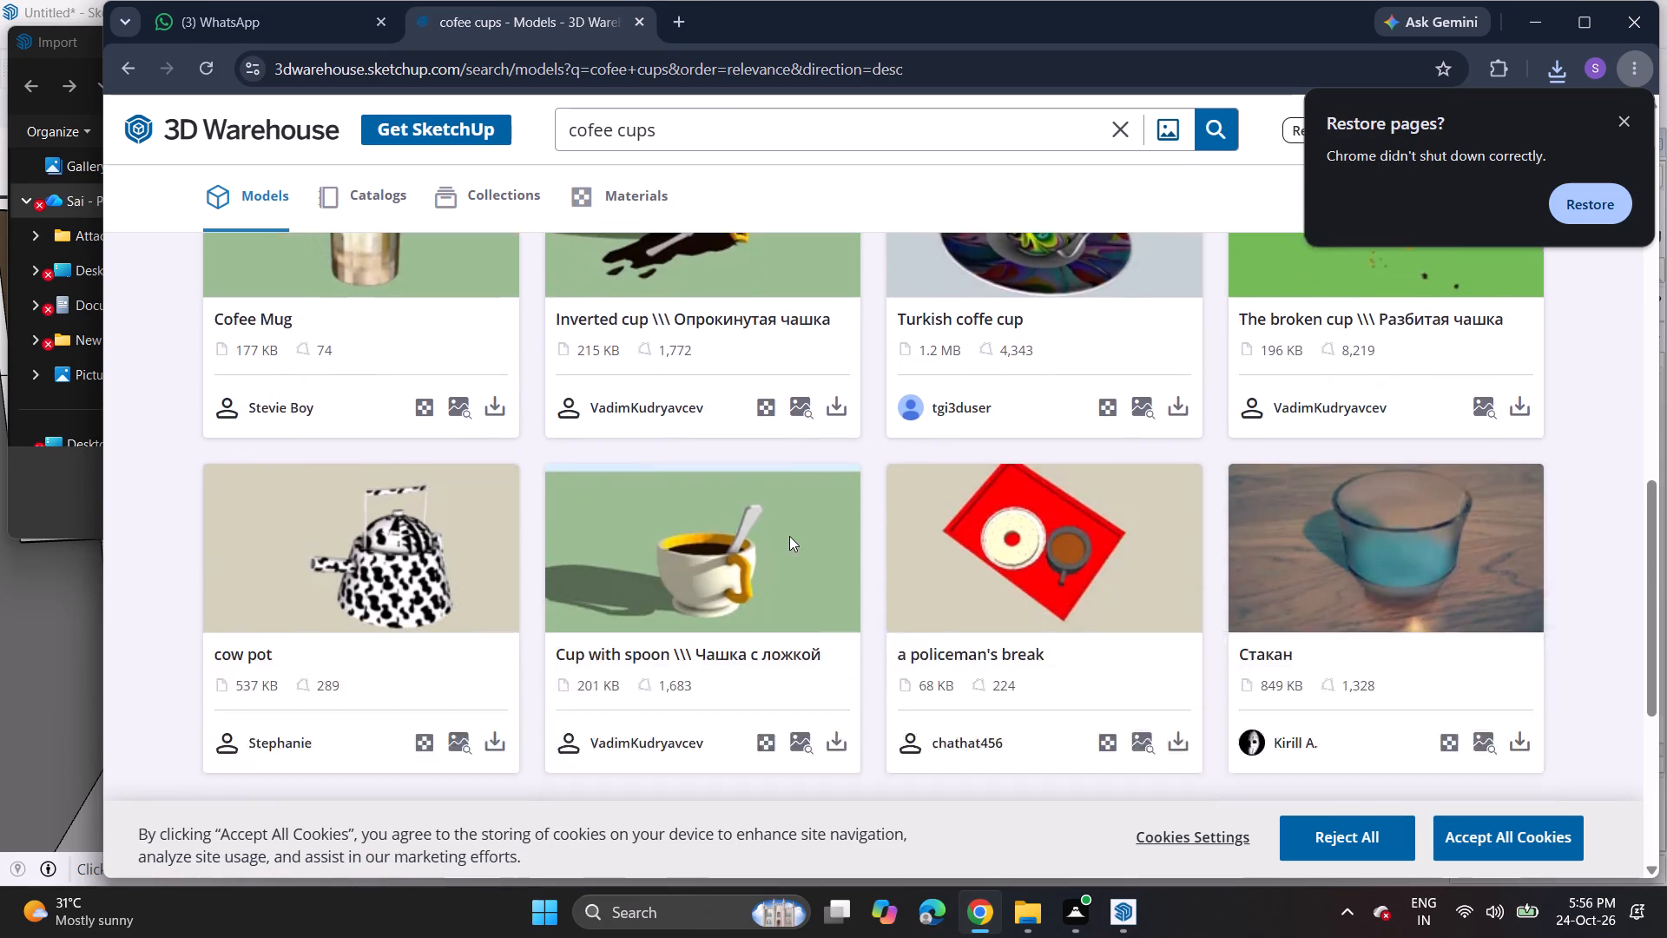
scroll(789, 536, "up", 1)
scroll(789, 536, "down", 3)
scroll(789, 536, "up", 5)
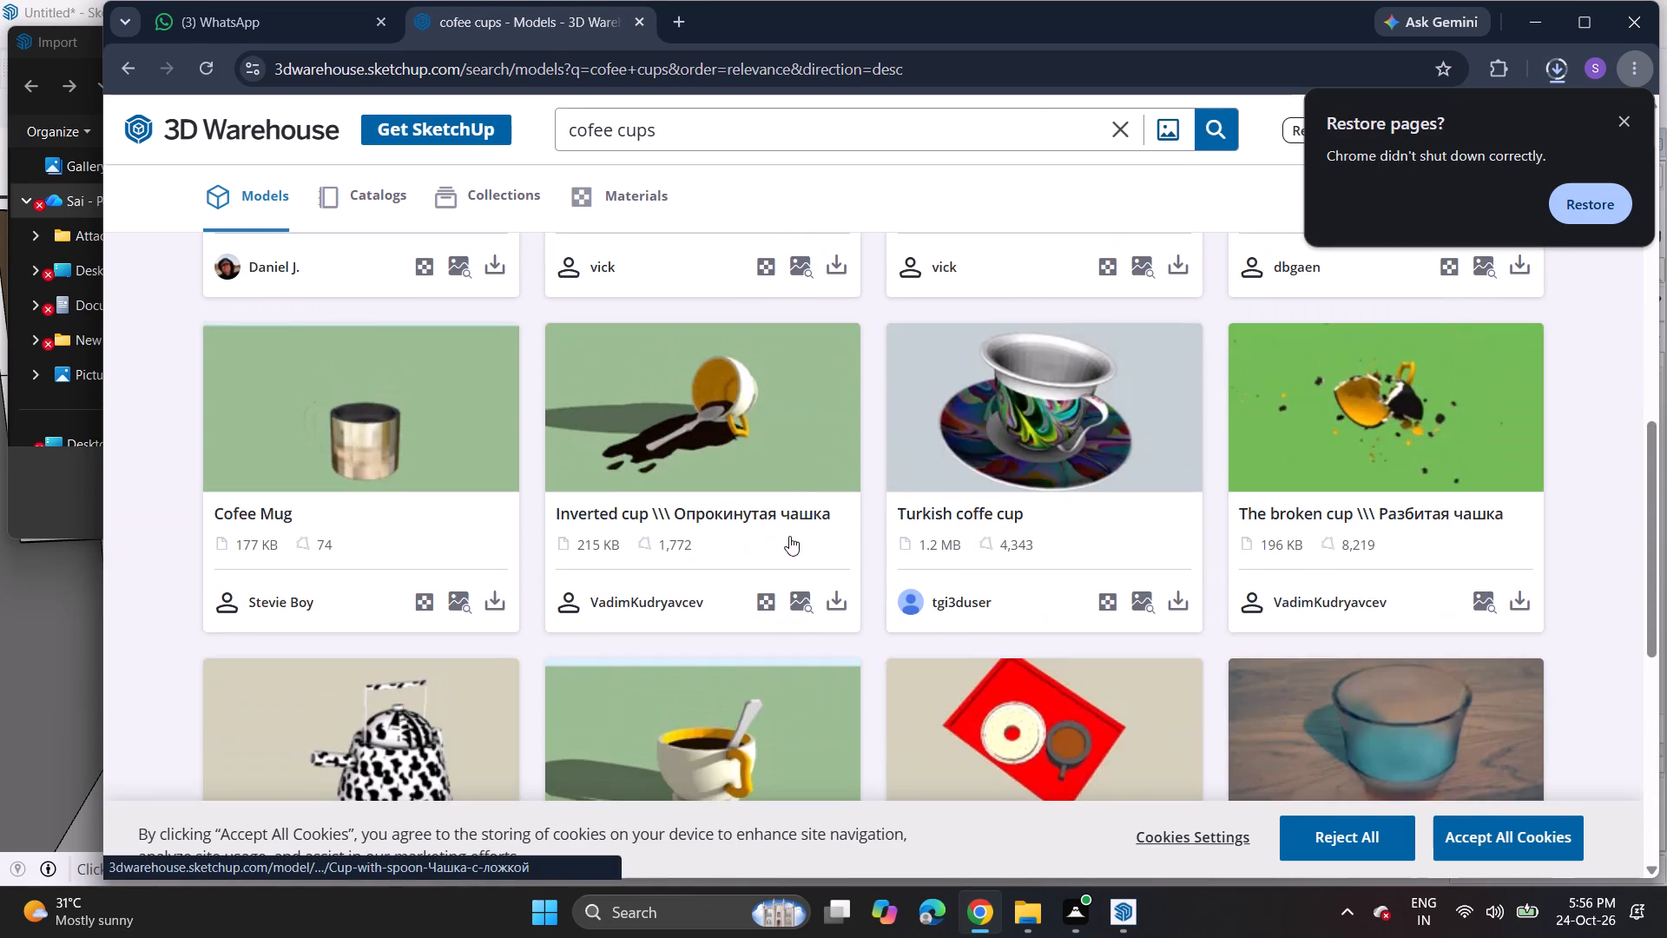
scroll(789, 536, "up", 3)
left_click(615, 128)
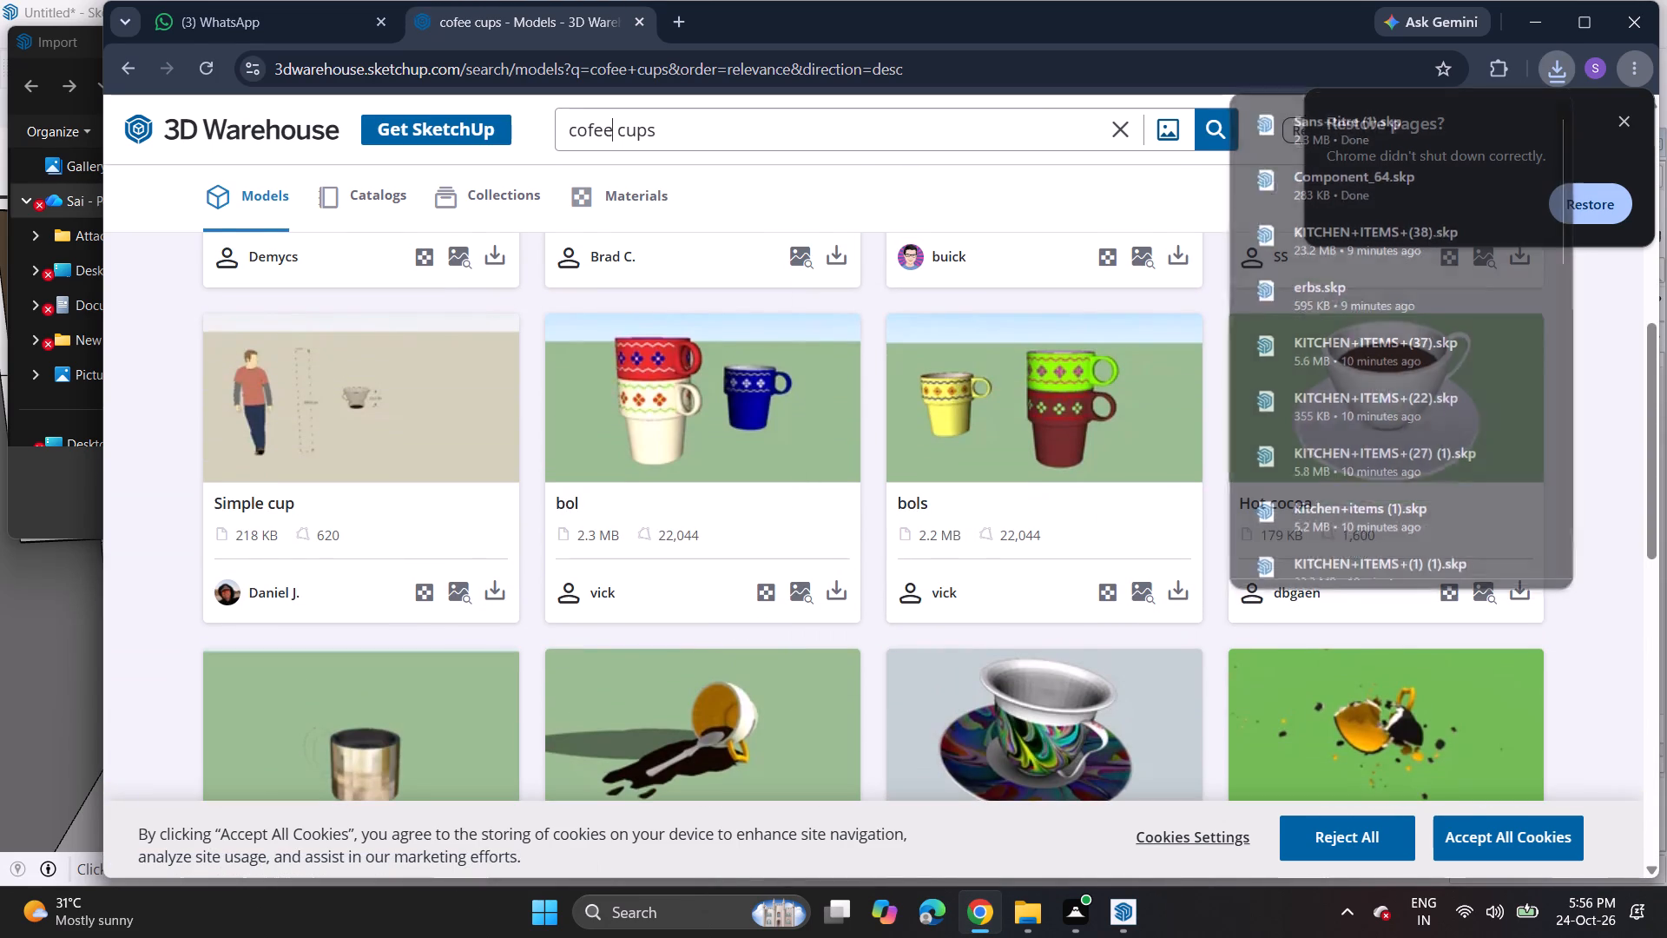
key("BackSpace")
key("BackSpace")
key("BackSpace")
key("BackSpace")
key("BackSpace")
key("BackSpace")
key("BackSpace")
key("BackSpace")
key("BackSpace")
key("BackSpace")
key("BackSpace")
key("BackSpace")
key("BackSpace")
key("BackSpace")
key("BackSpace")
key("BackSpace")
key("BackSpace")
key("BackSpace")
key("BackSpace")
key("BackSpace")
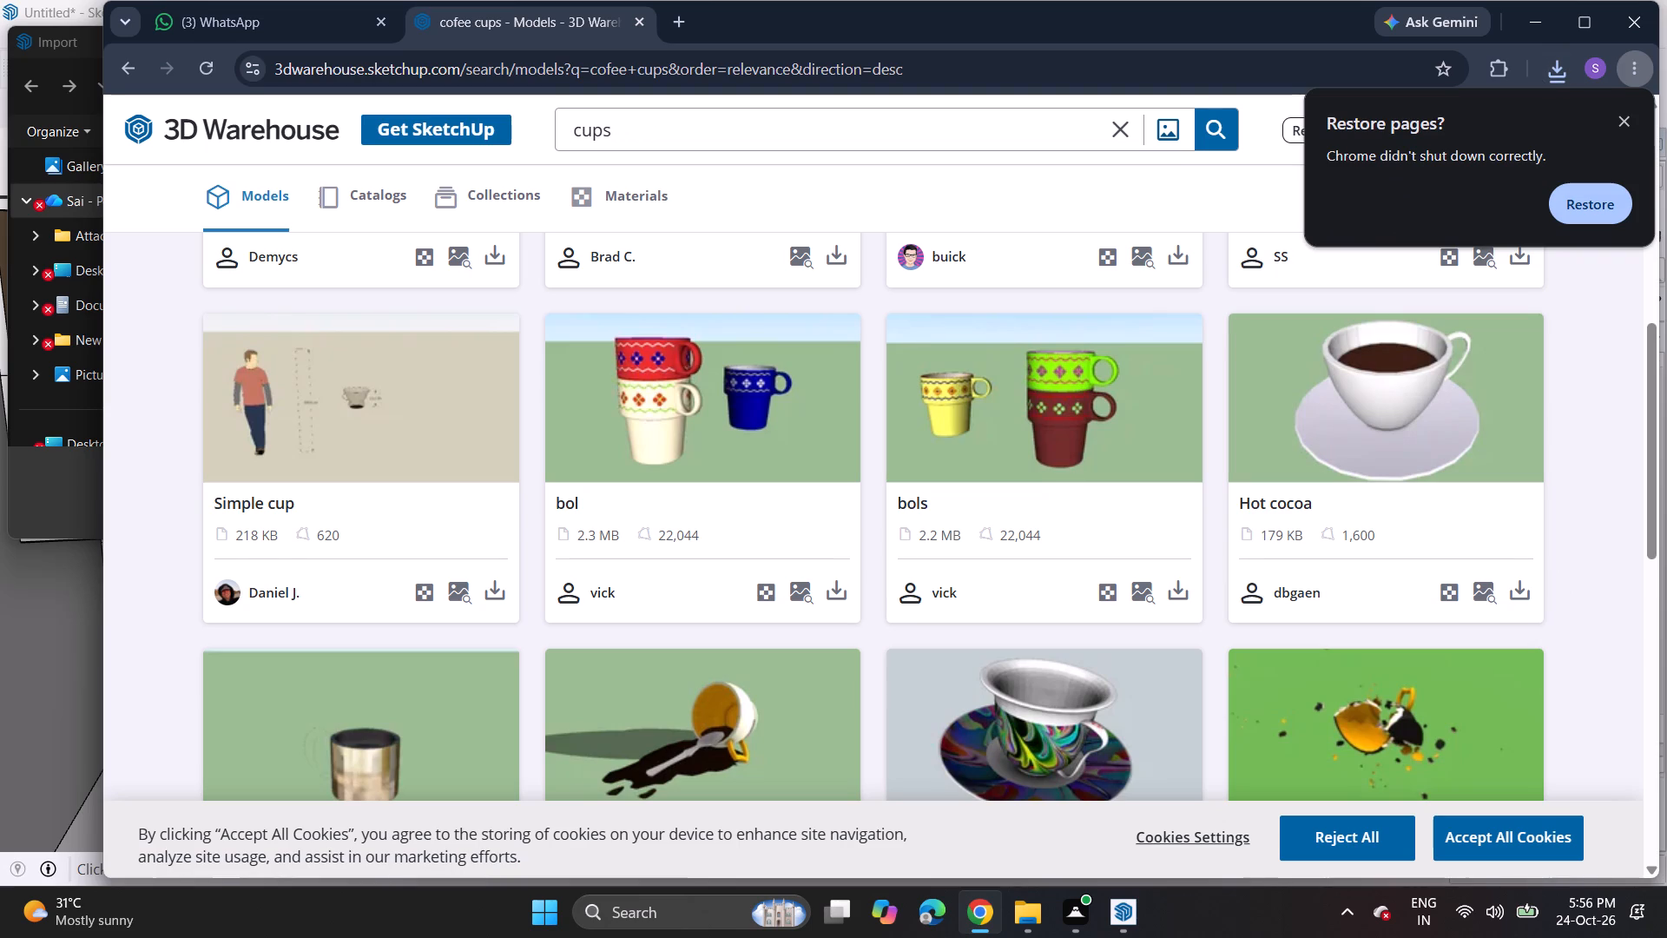
key("Right")
key("Right")
key("Right")
key("Right")
key("Right")
key("Right")
key("Right")
key("Right")
key("Right")
key("Right")
key("Right")
key("Right")
key("Right")
key("BackSpace")
key("BackSpace")
key("BackSpace")
key("BackSpace")
type("jars")
key("Return")
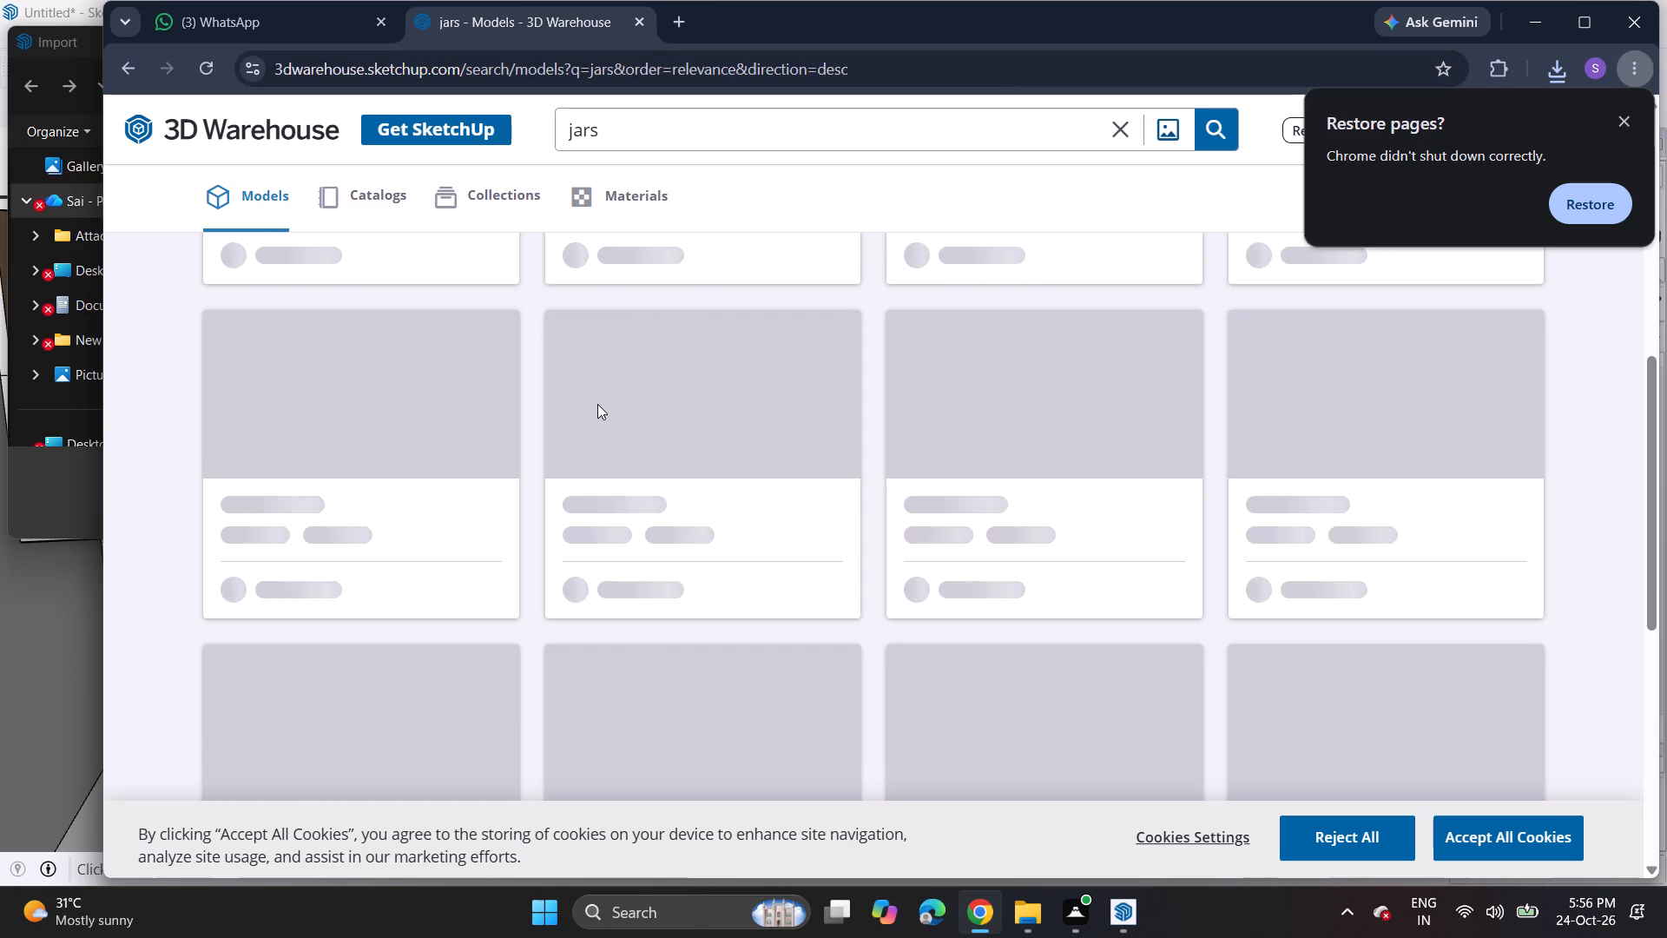
Download the first 1.6 MB, the 18 MB and the 1.9 MB "Food jars" models as SketchUp files.
scroll(597, 406, "up", 13)
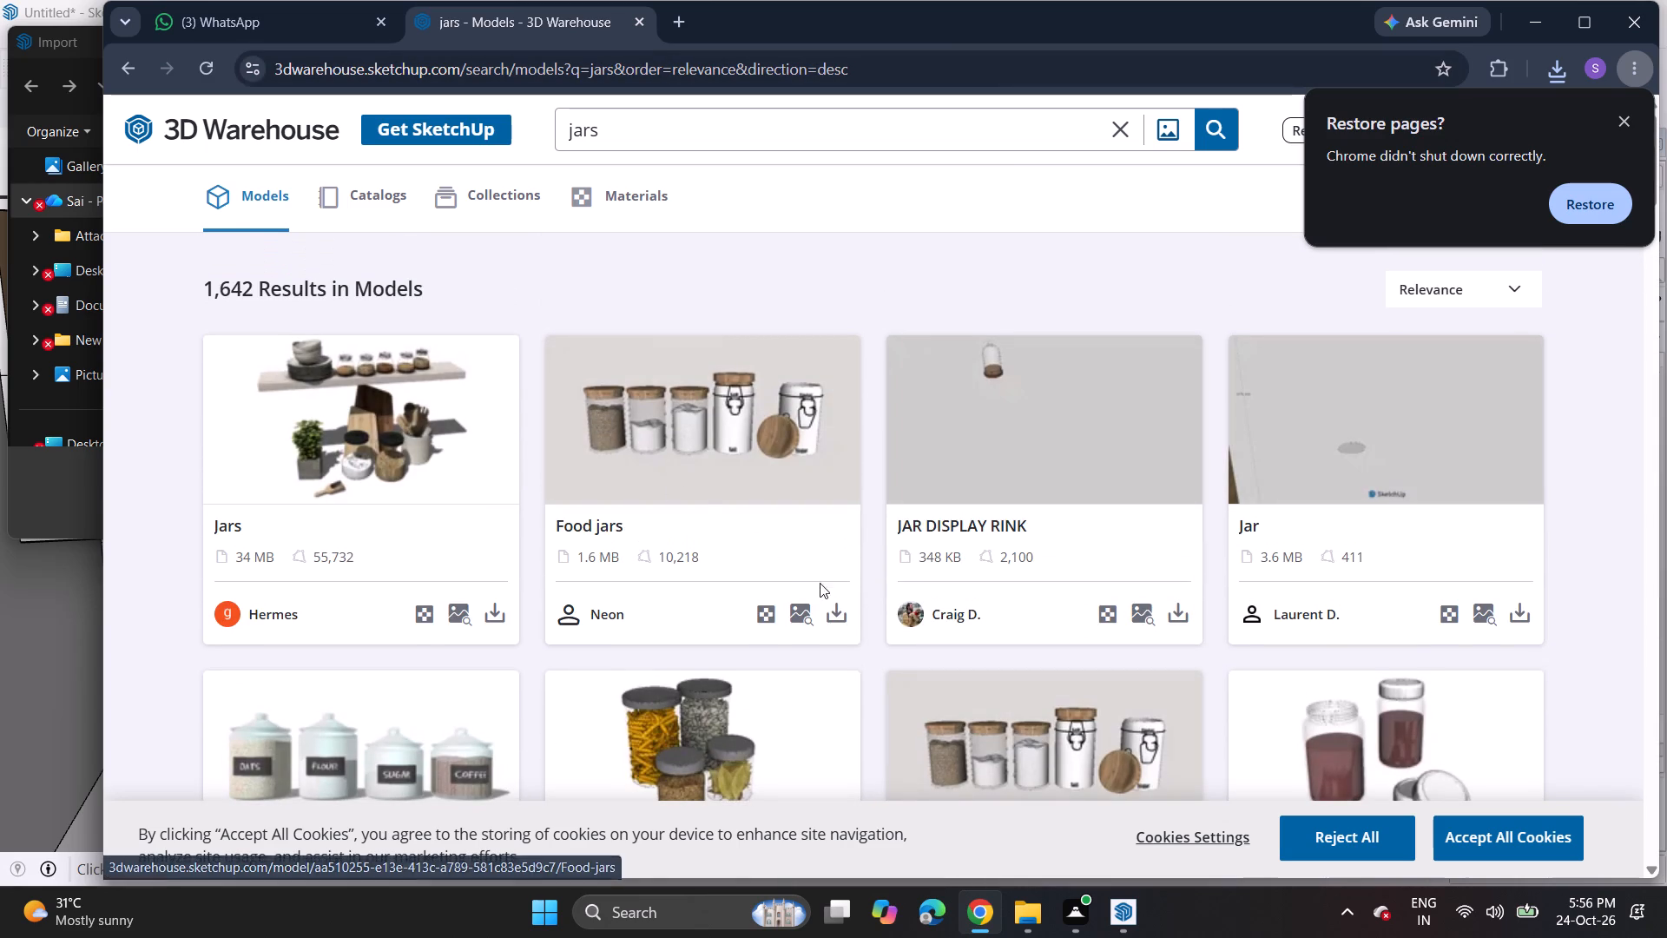
left_click(842, 615)
left_click(848, 649)
scroll(789, 664, "down", 2)
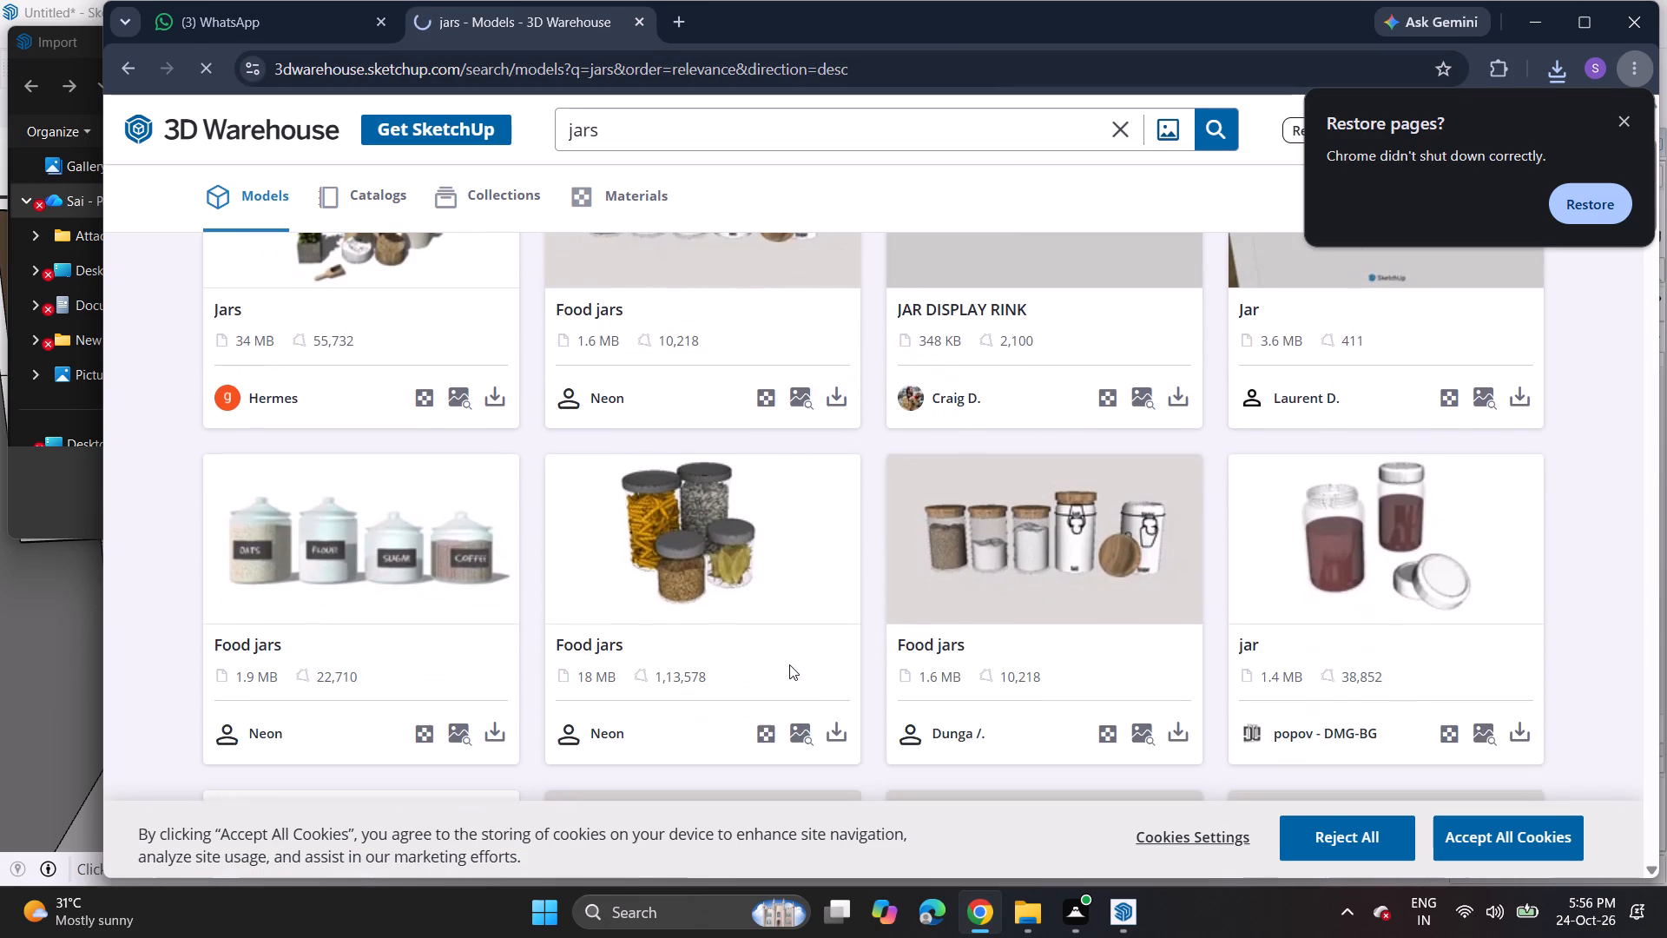
left_click(822, 733)
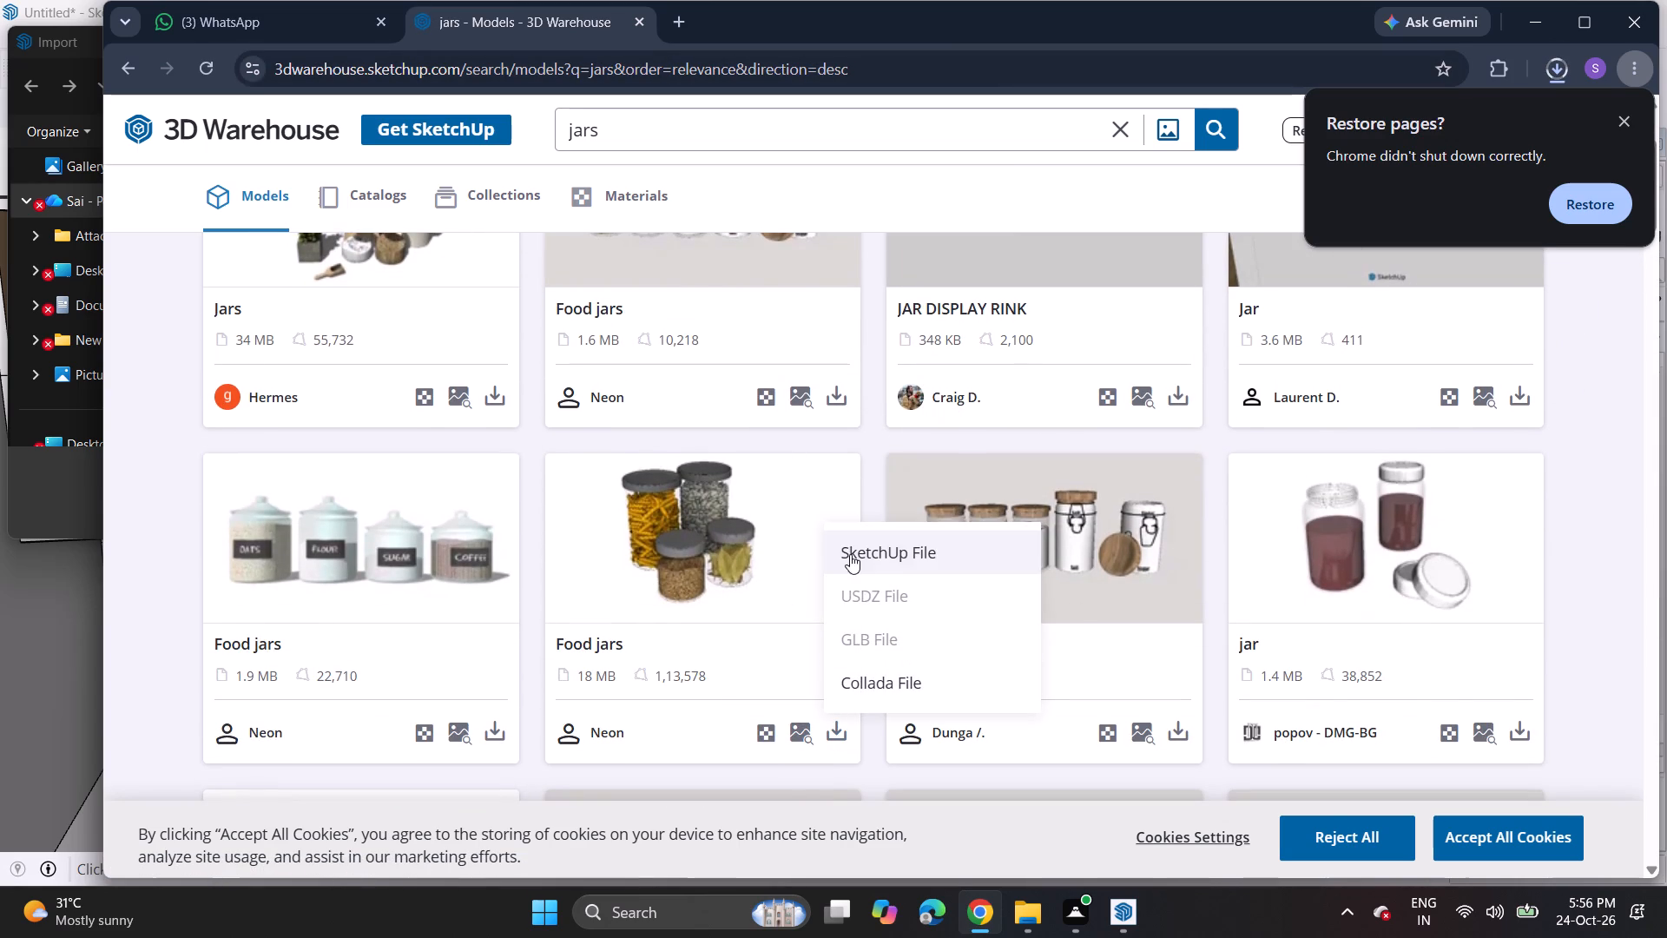
left_click(850, 554)
left_click(483, 730)
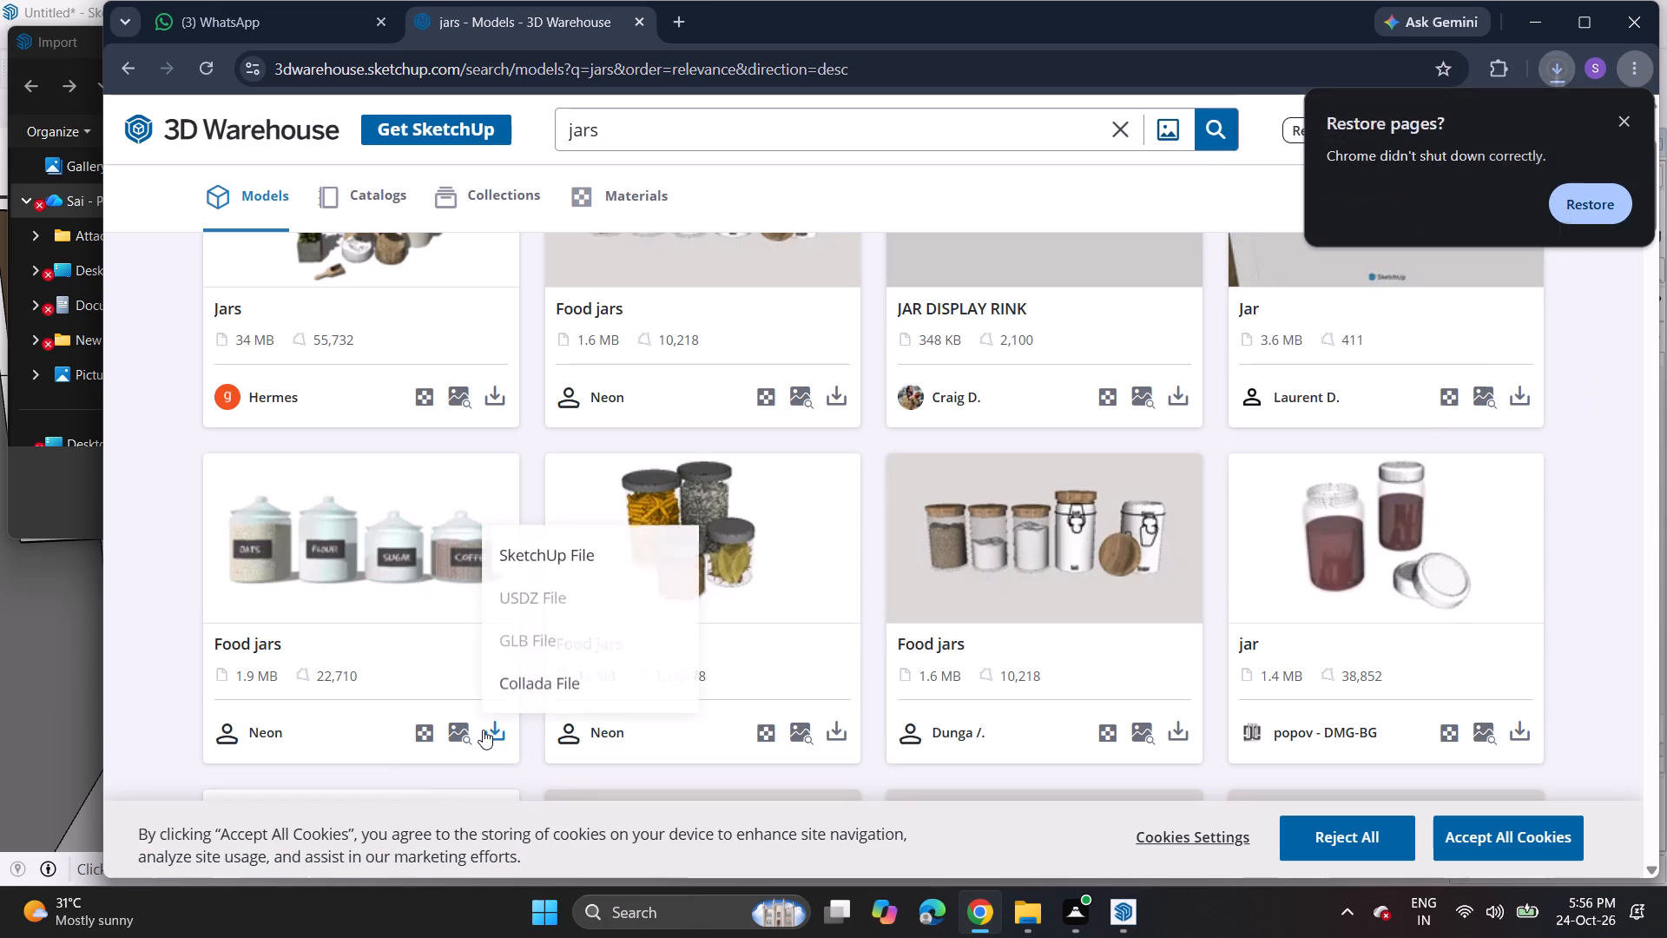
left_click(541, 547)
Find the 8.1 MB "Jars" model with labelled preserve jars in the results and download it as a SketchUp file.
scroll(528, 532, "up", 4)
scroll(528, 532, "down", 1)
scroll(528, 532, "up", 1)
scroll(528, 532, "down", 2)
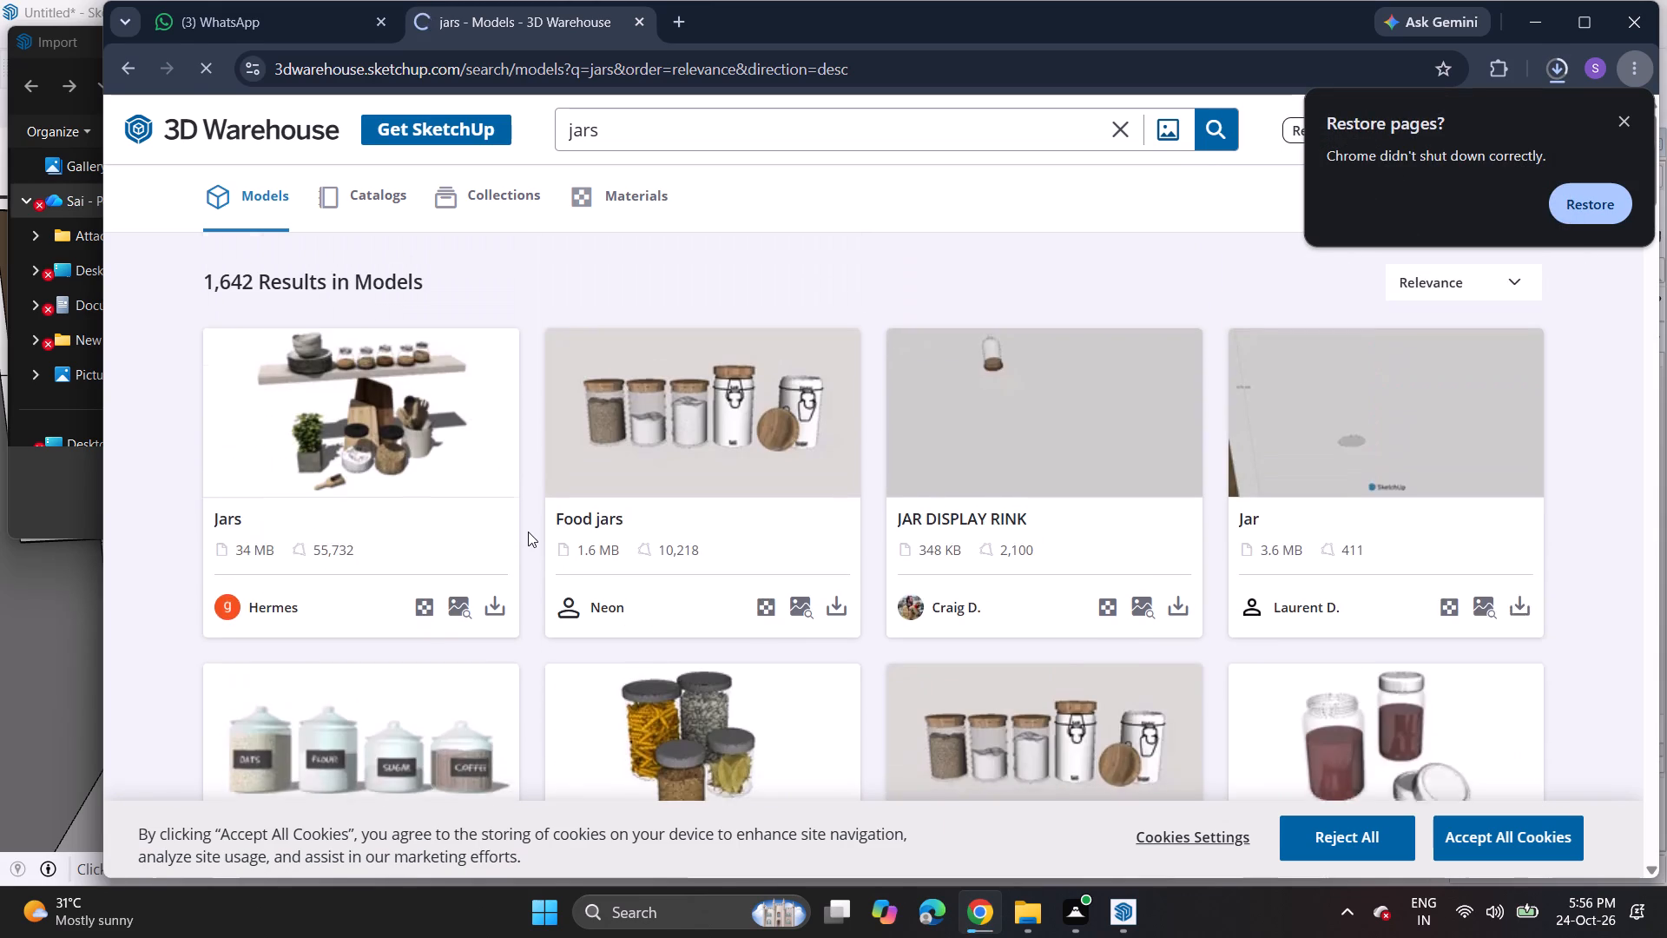
scroll(528, 532, "down", 4)
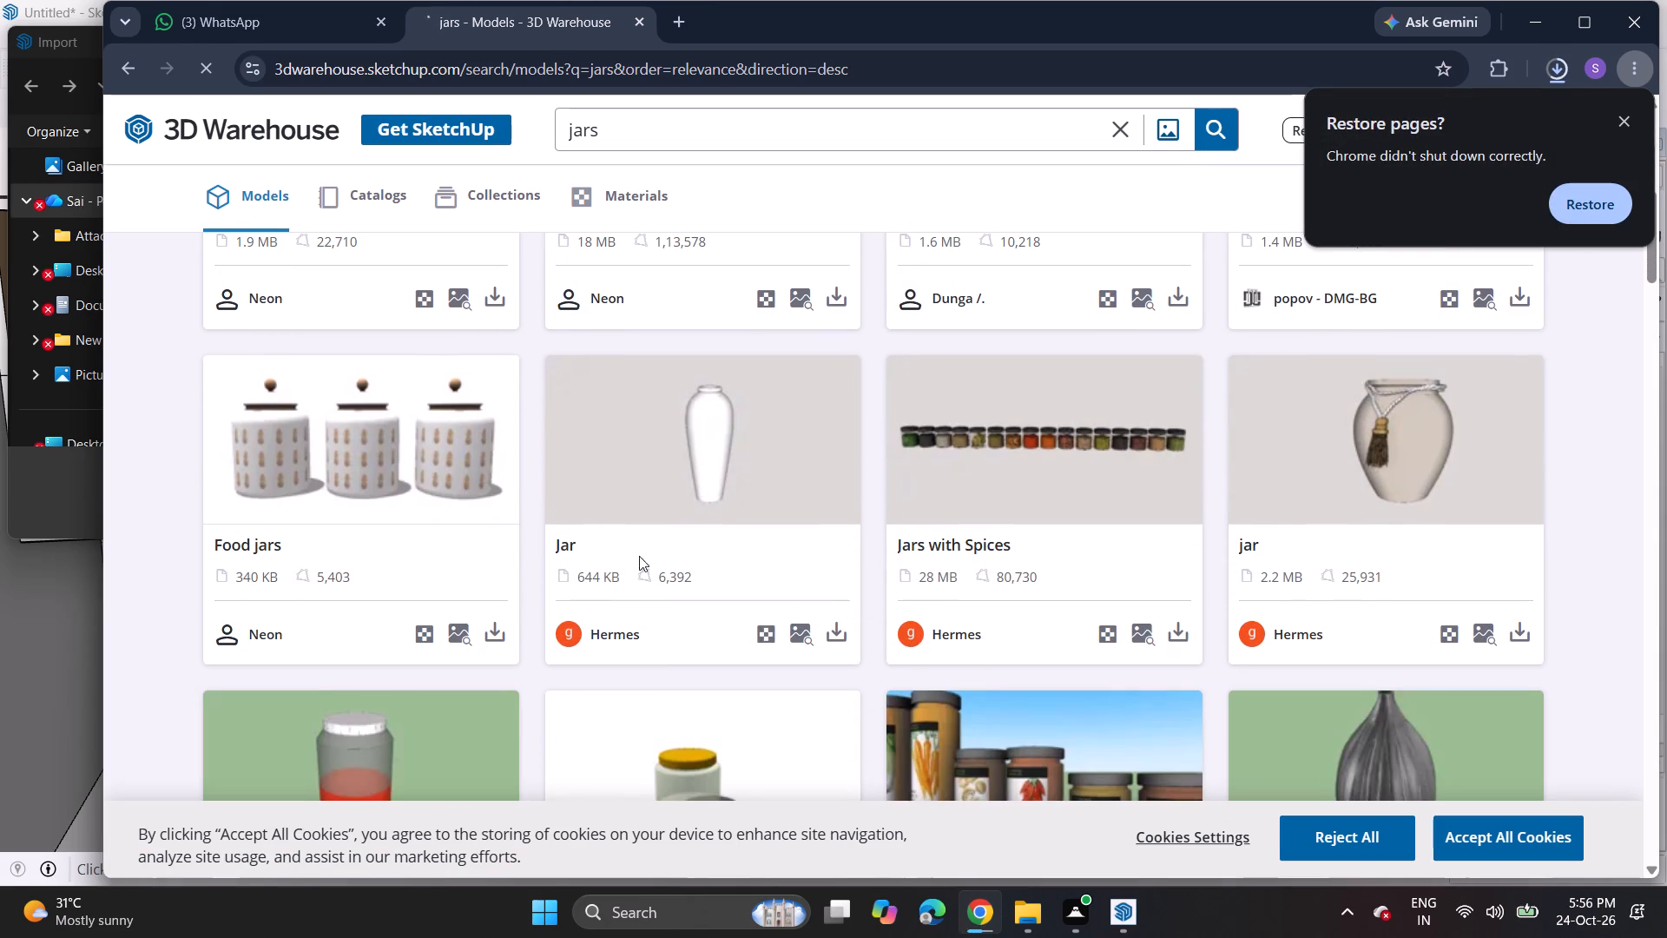
scroll(1055, 646, "down", 2)
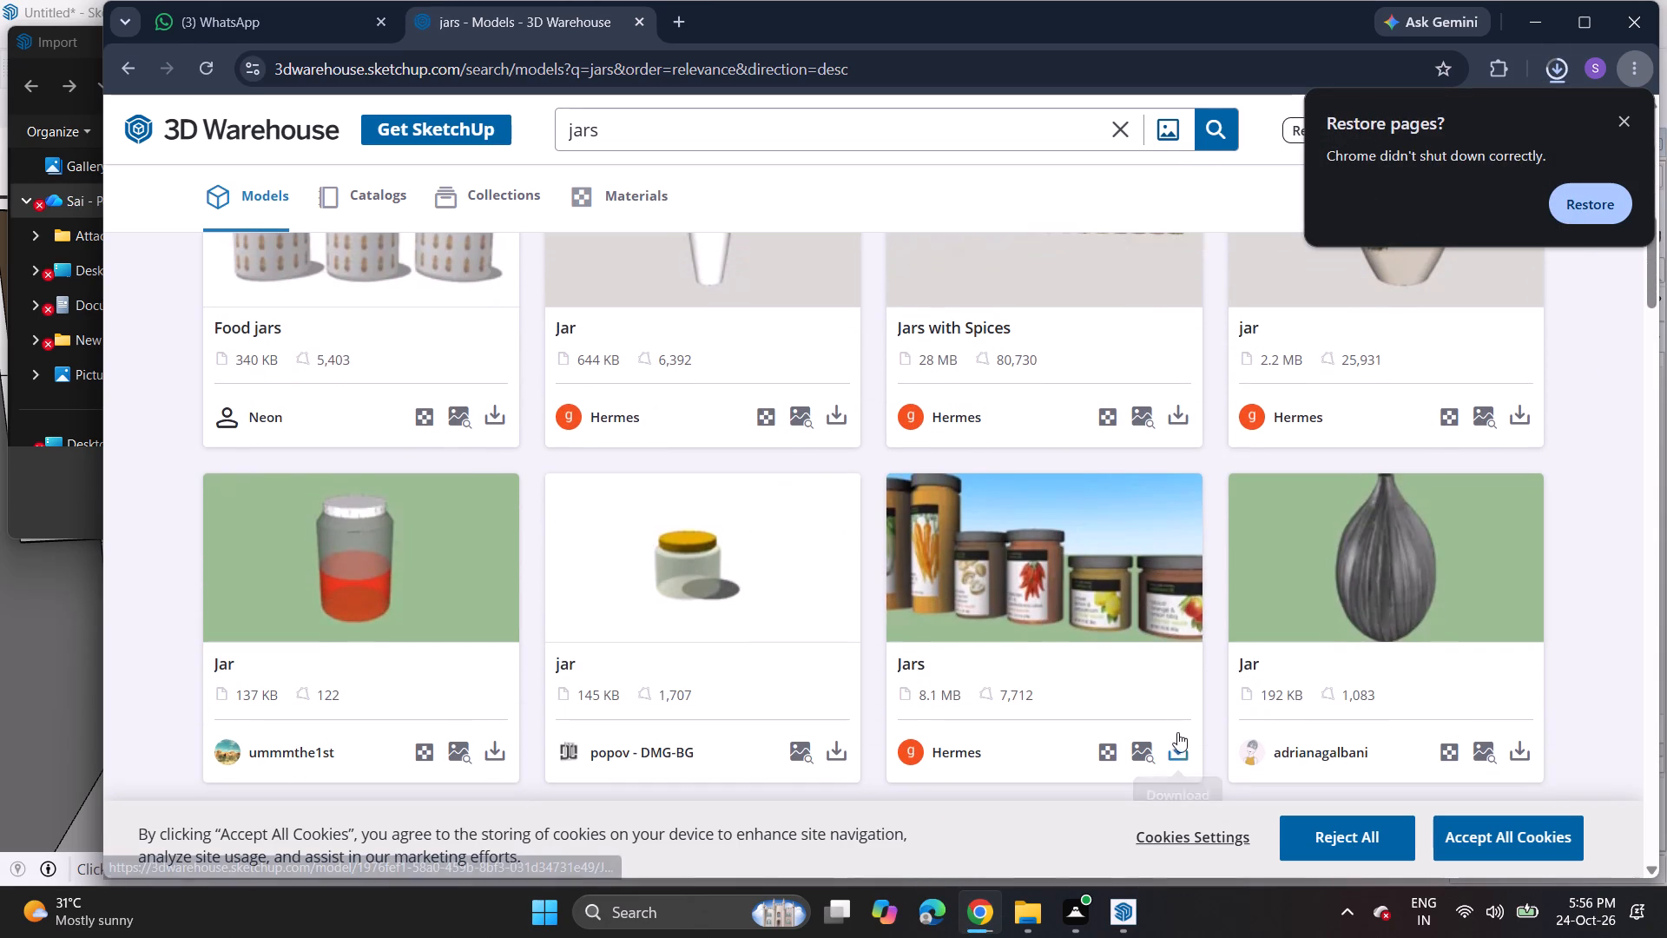
left_click(1181, 746)
left_click(1209, 582)
Find the 1.9 MB "Villeroy & Boch jars" model further down the results and download it as a SketchUp file.
scroll(1014, 594, "down", 3)
scroll(1014, 594, "up", 1)
scroll(1014, 594, "down", 1)
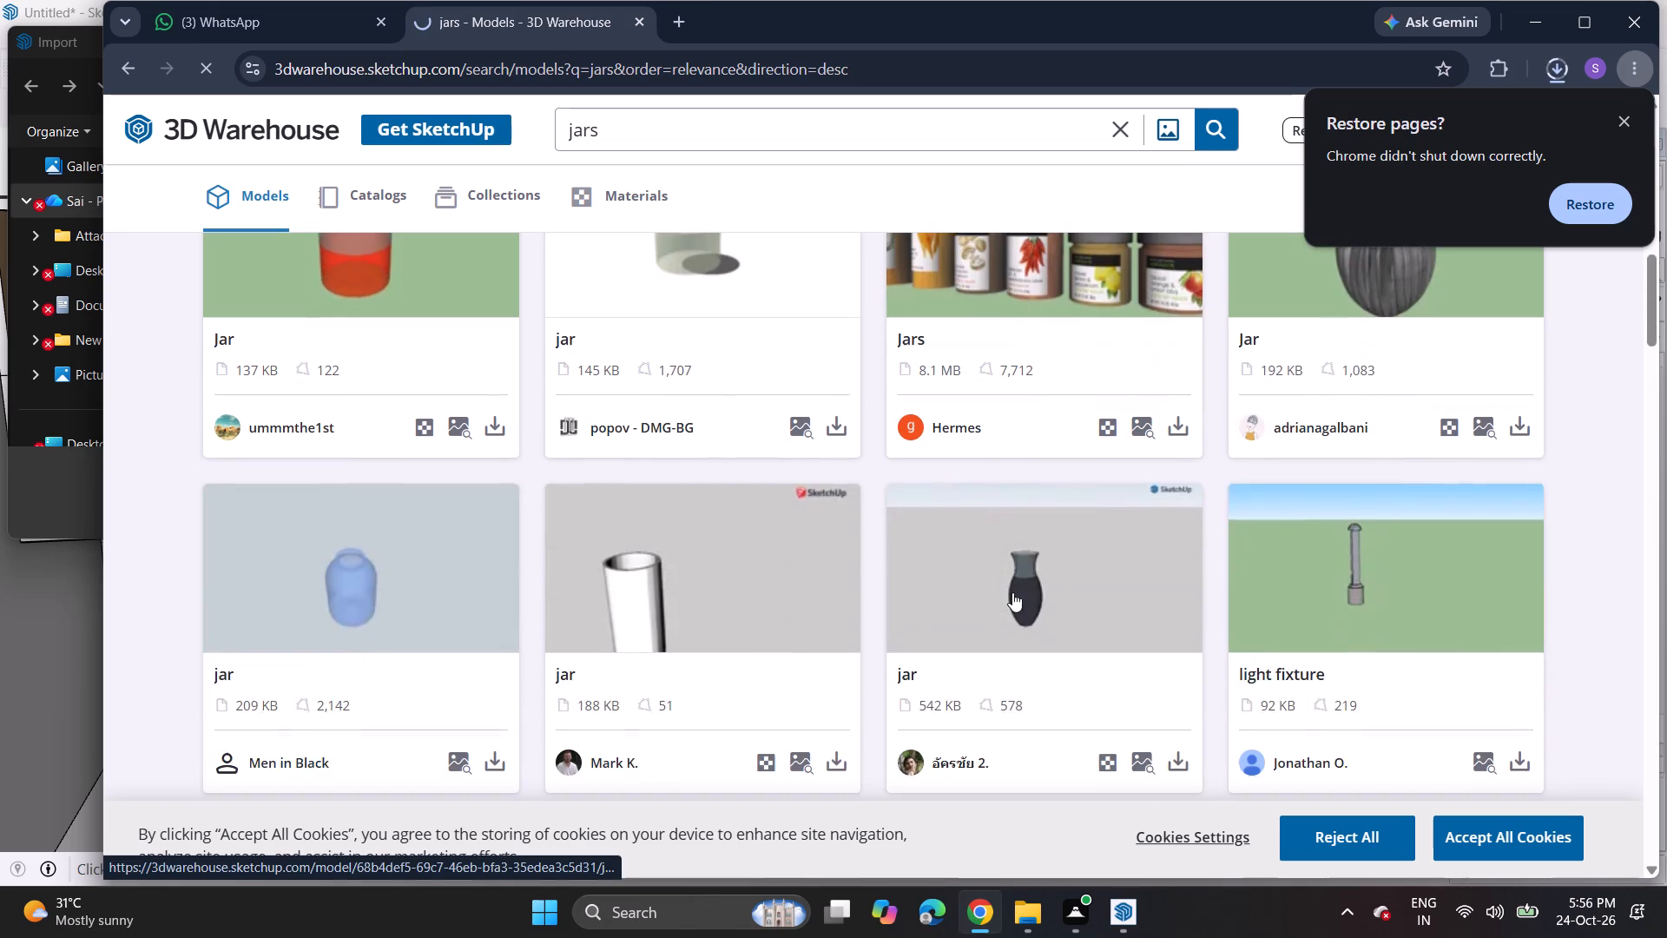
scroll(992, 591, "down", 5)
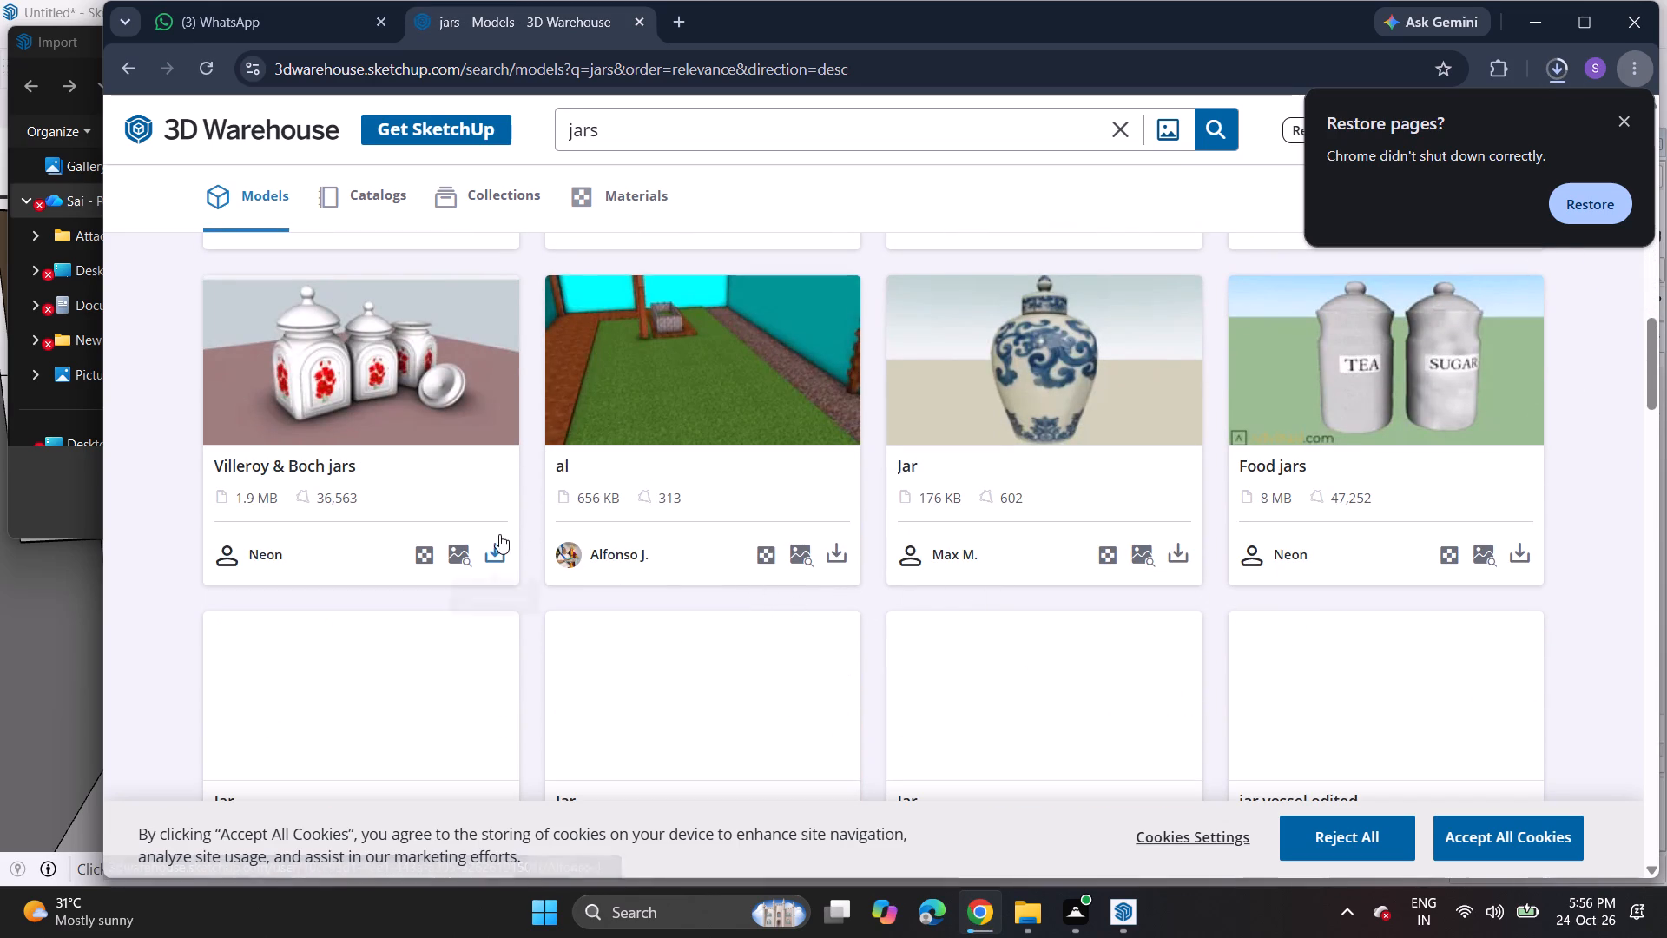
left_click(497, 534)
left_click(509, 591)
Find the 18 MB "Jars of Groceries" model in the results and download it as a SketchUp file.
scroll(509, 591, "down", 2)
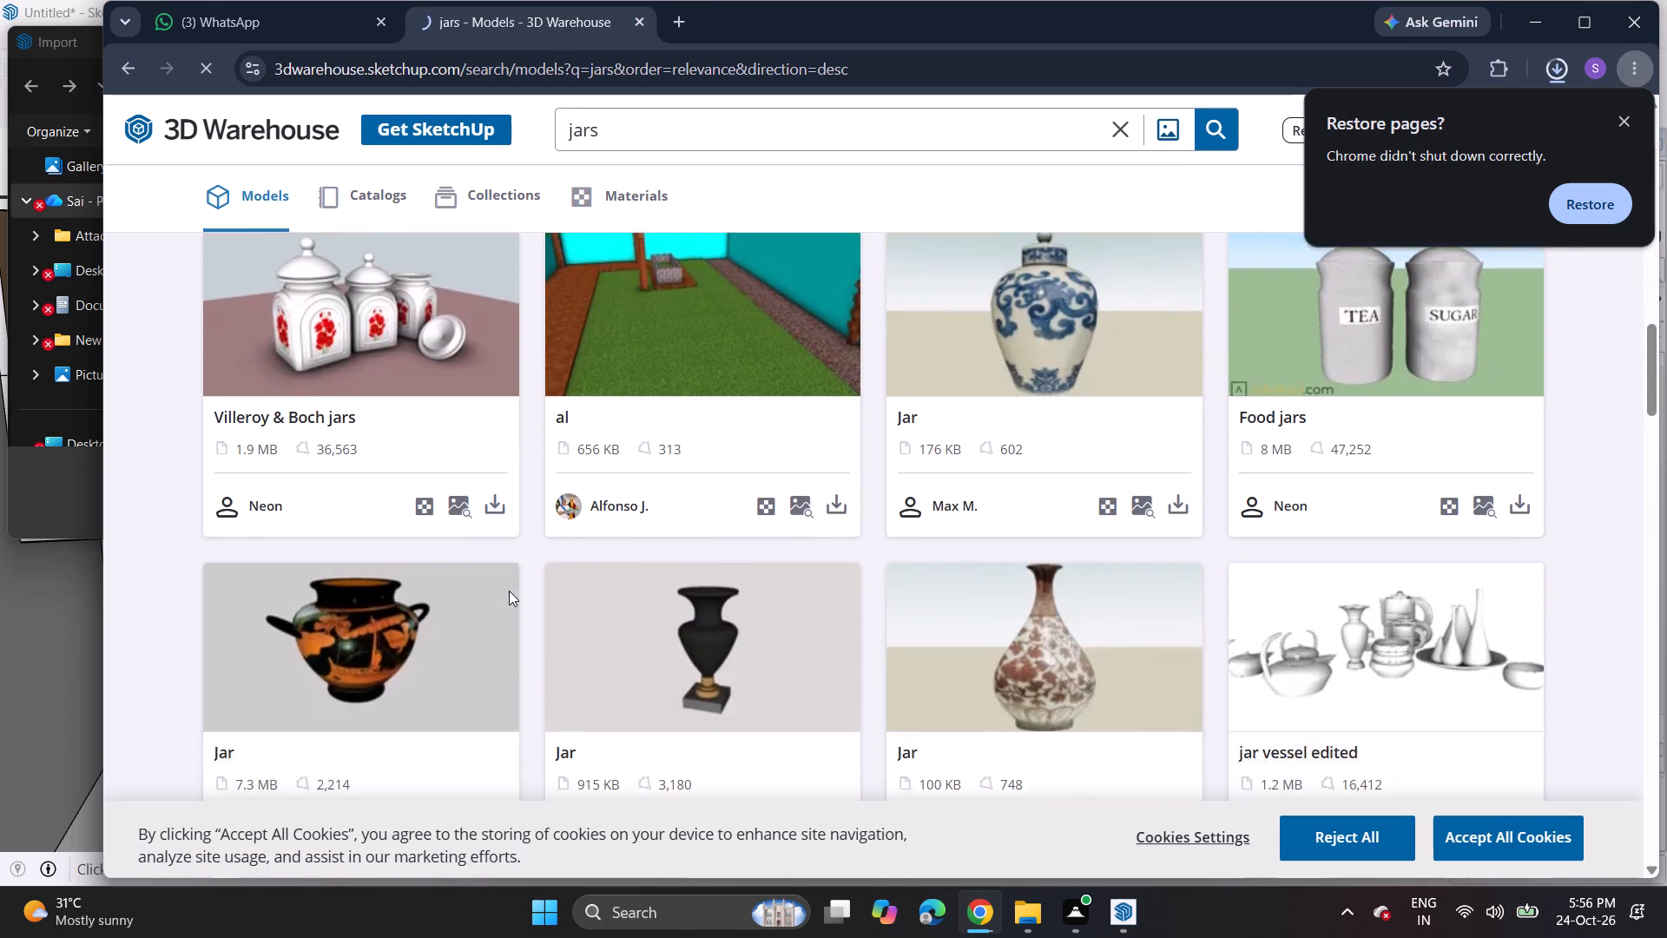
scroll(509, 590, "down", 2)
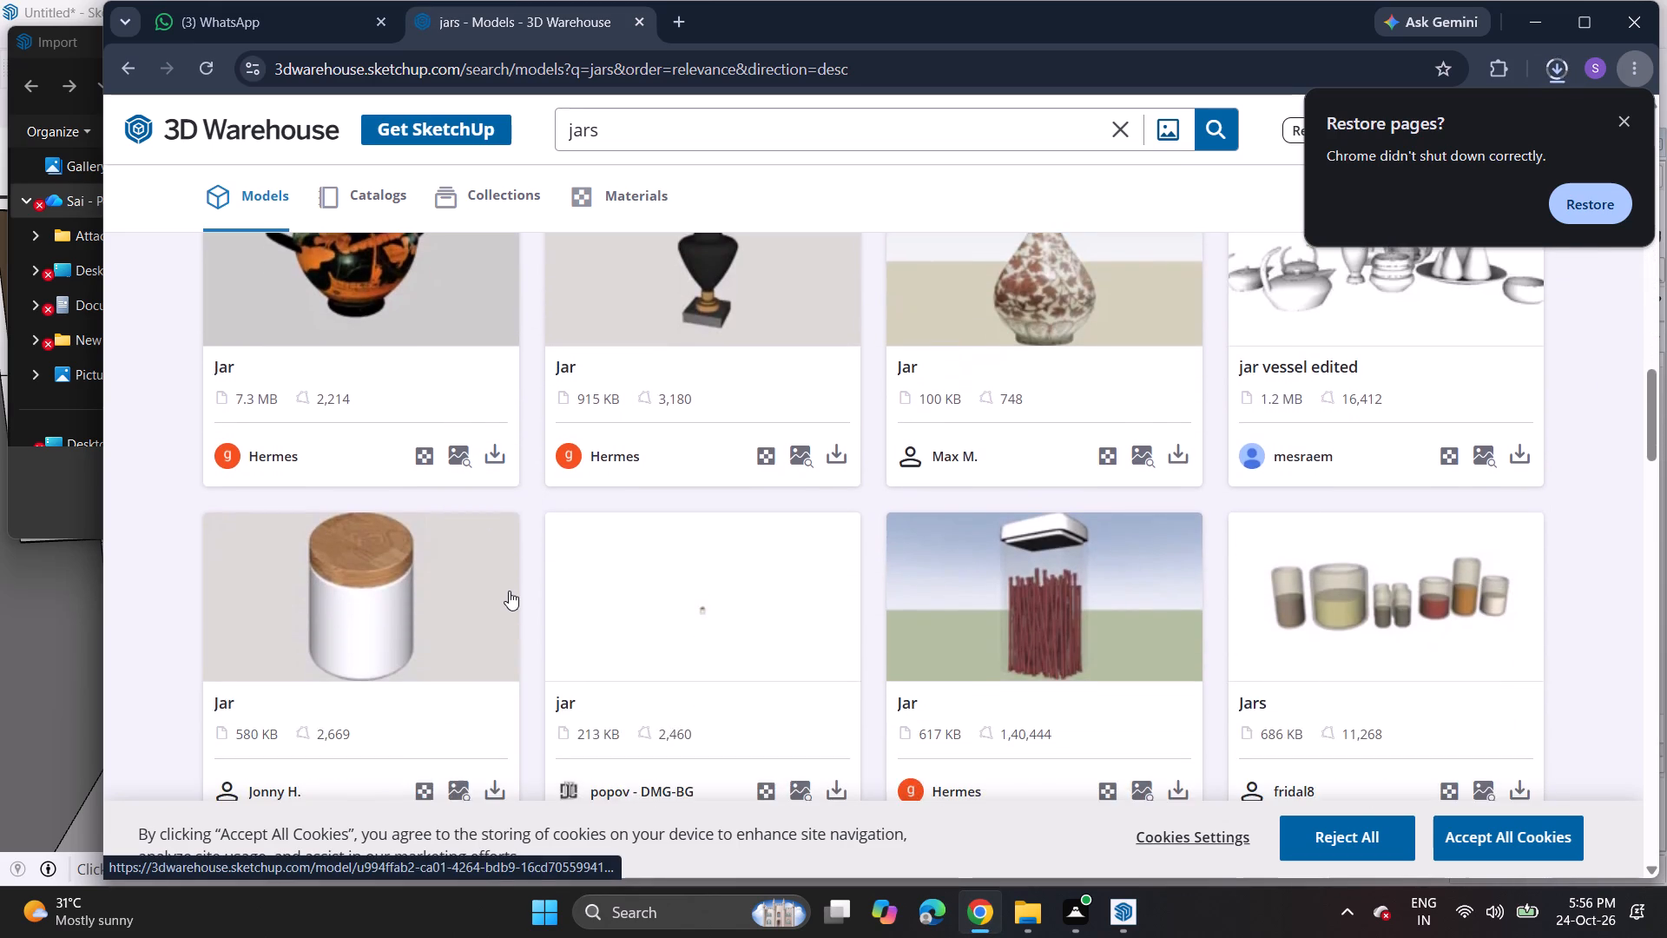
scroll(509, 591, "down", 6)
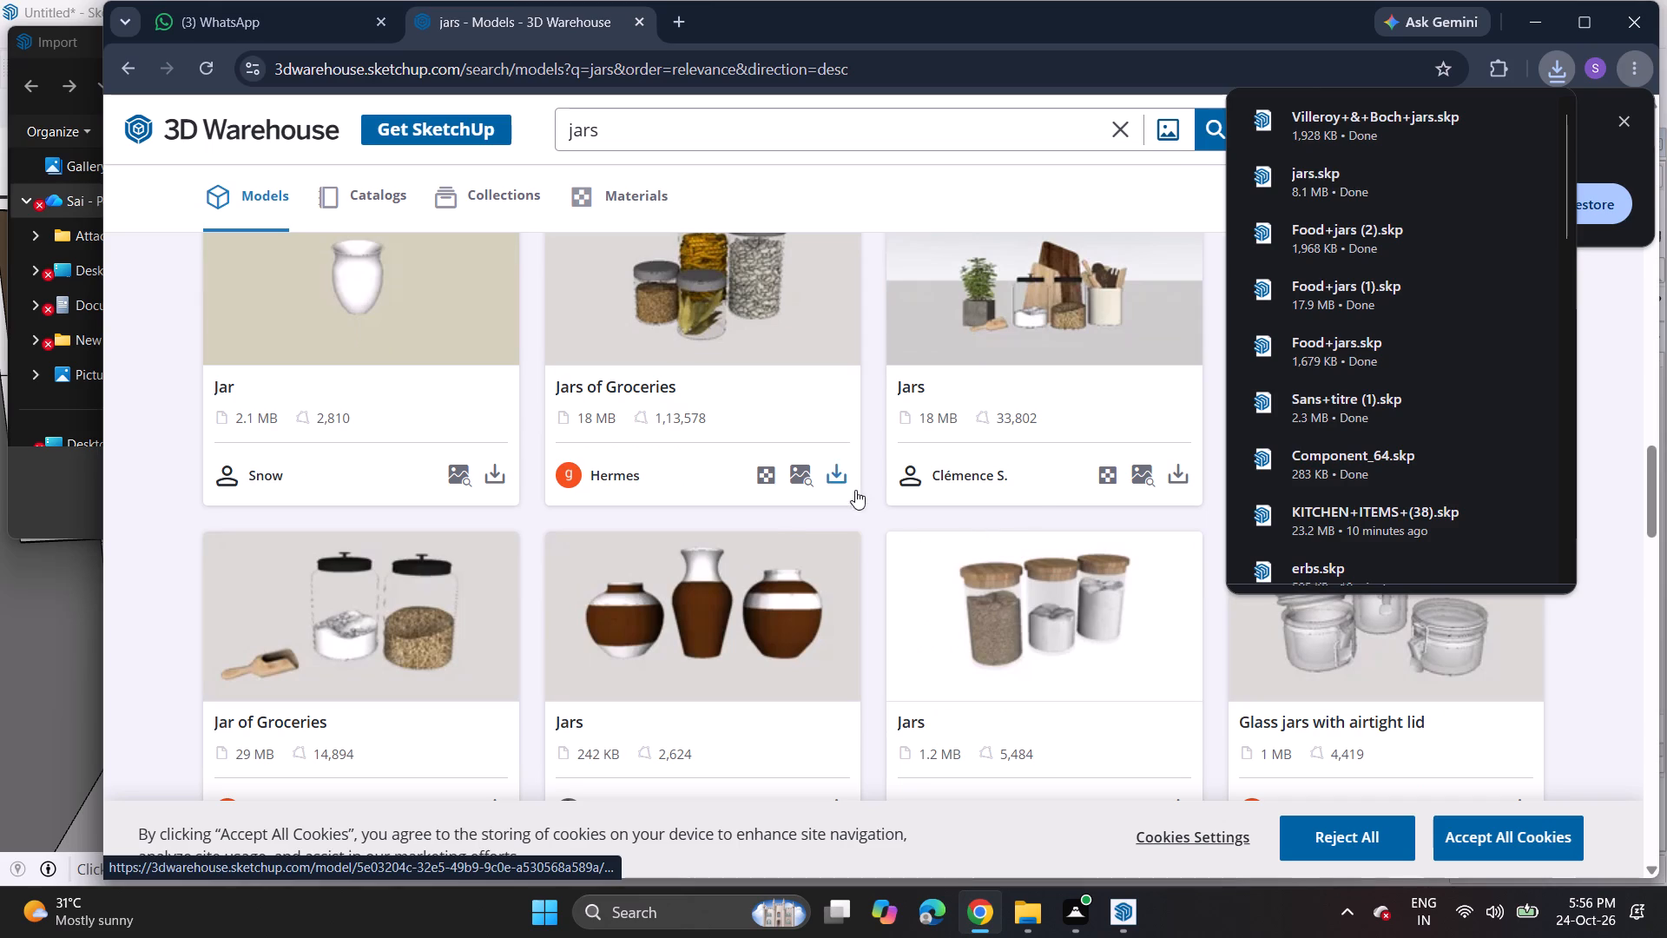
left_click(839, 481)
left_click(858, 544)
Find the 194 KB "jarra" model of three labelled canisters and download it as a SketchUp file.
scroll(764, 539, "down", 3)
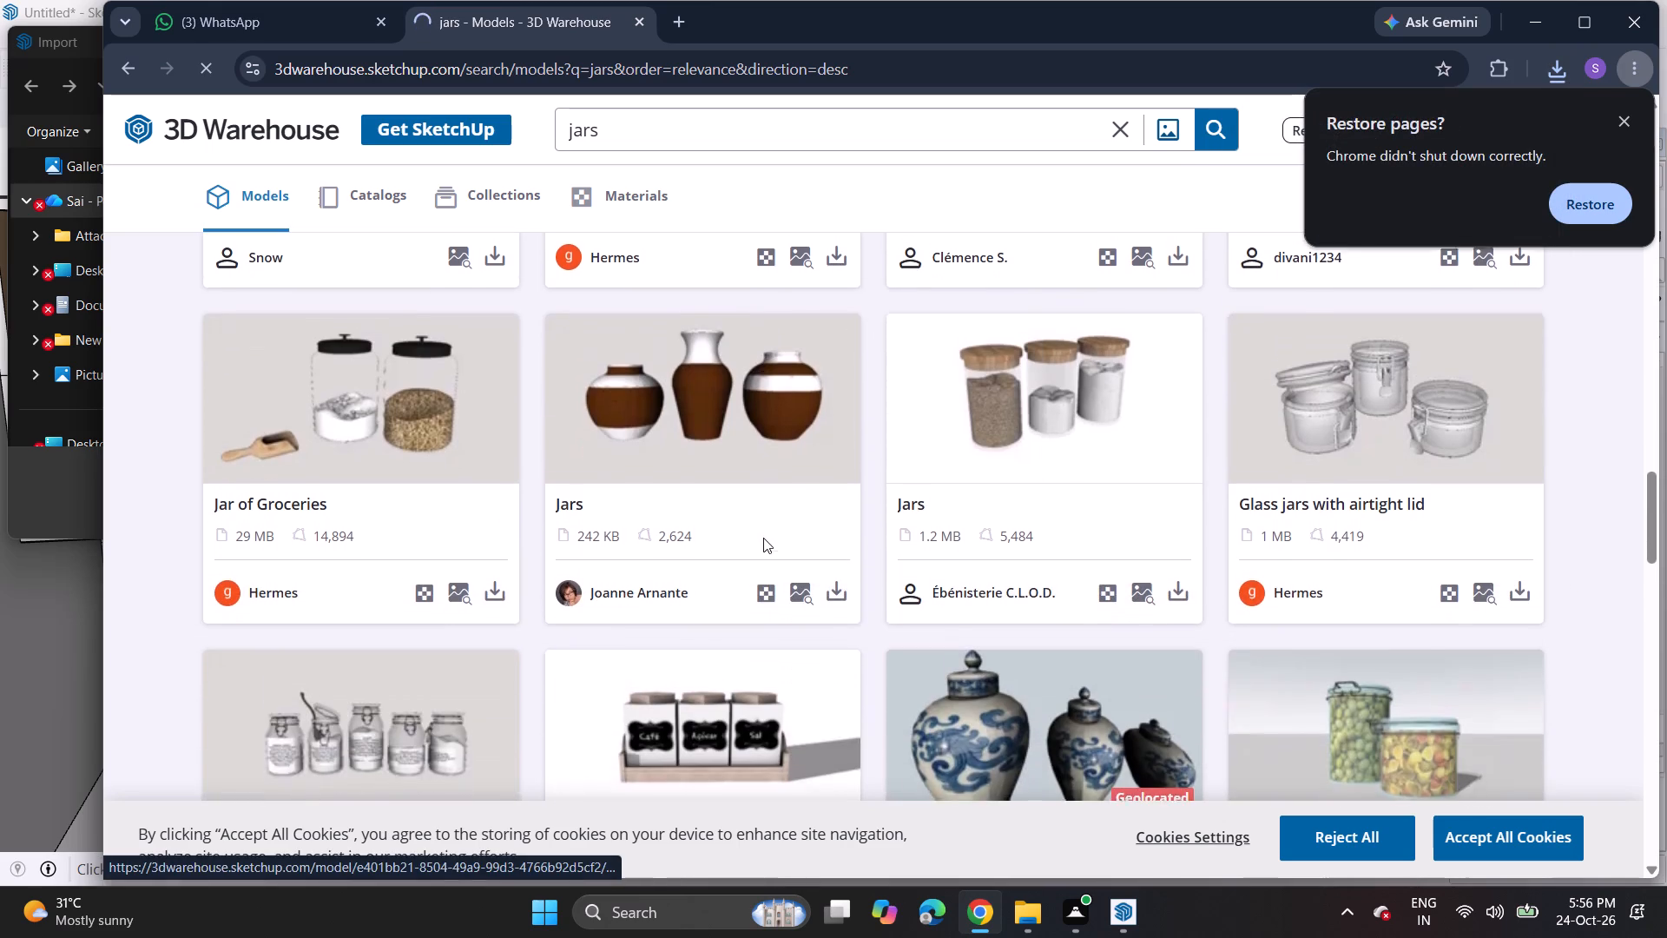
scroll(763, 538, "down", 1)
left_click(827, 703)
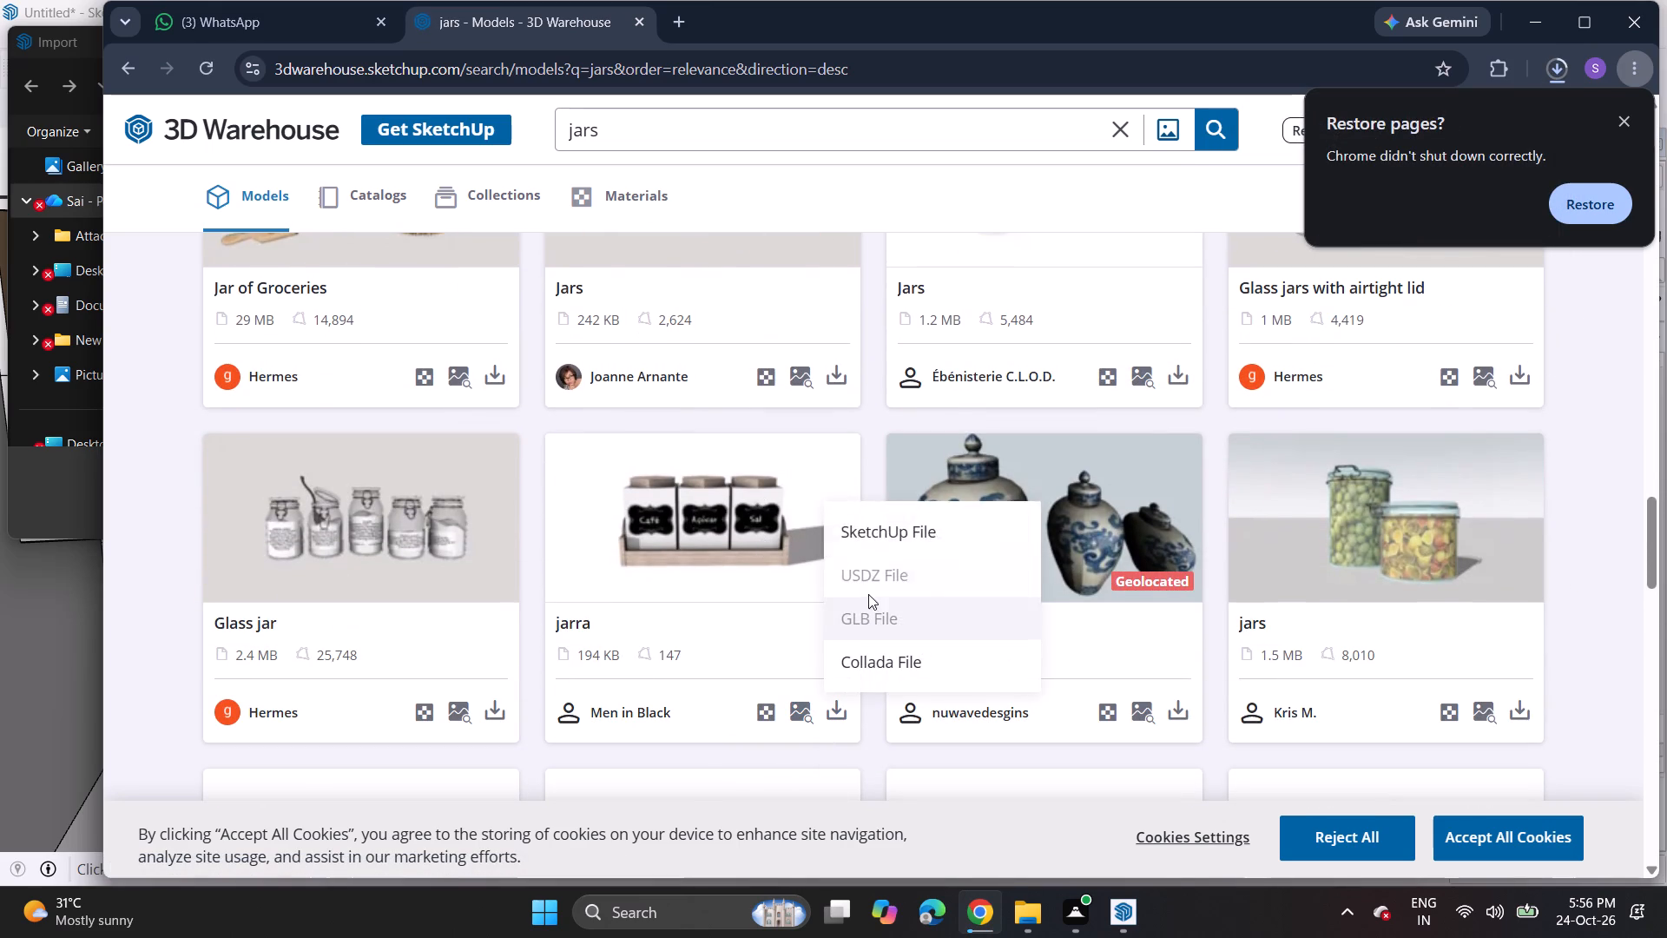
left_click(876, 532)
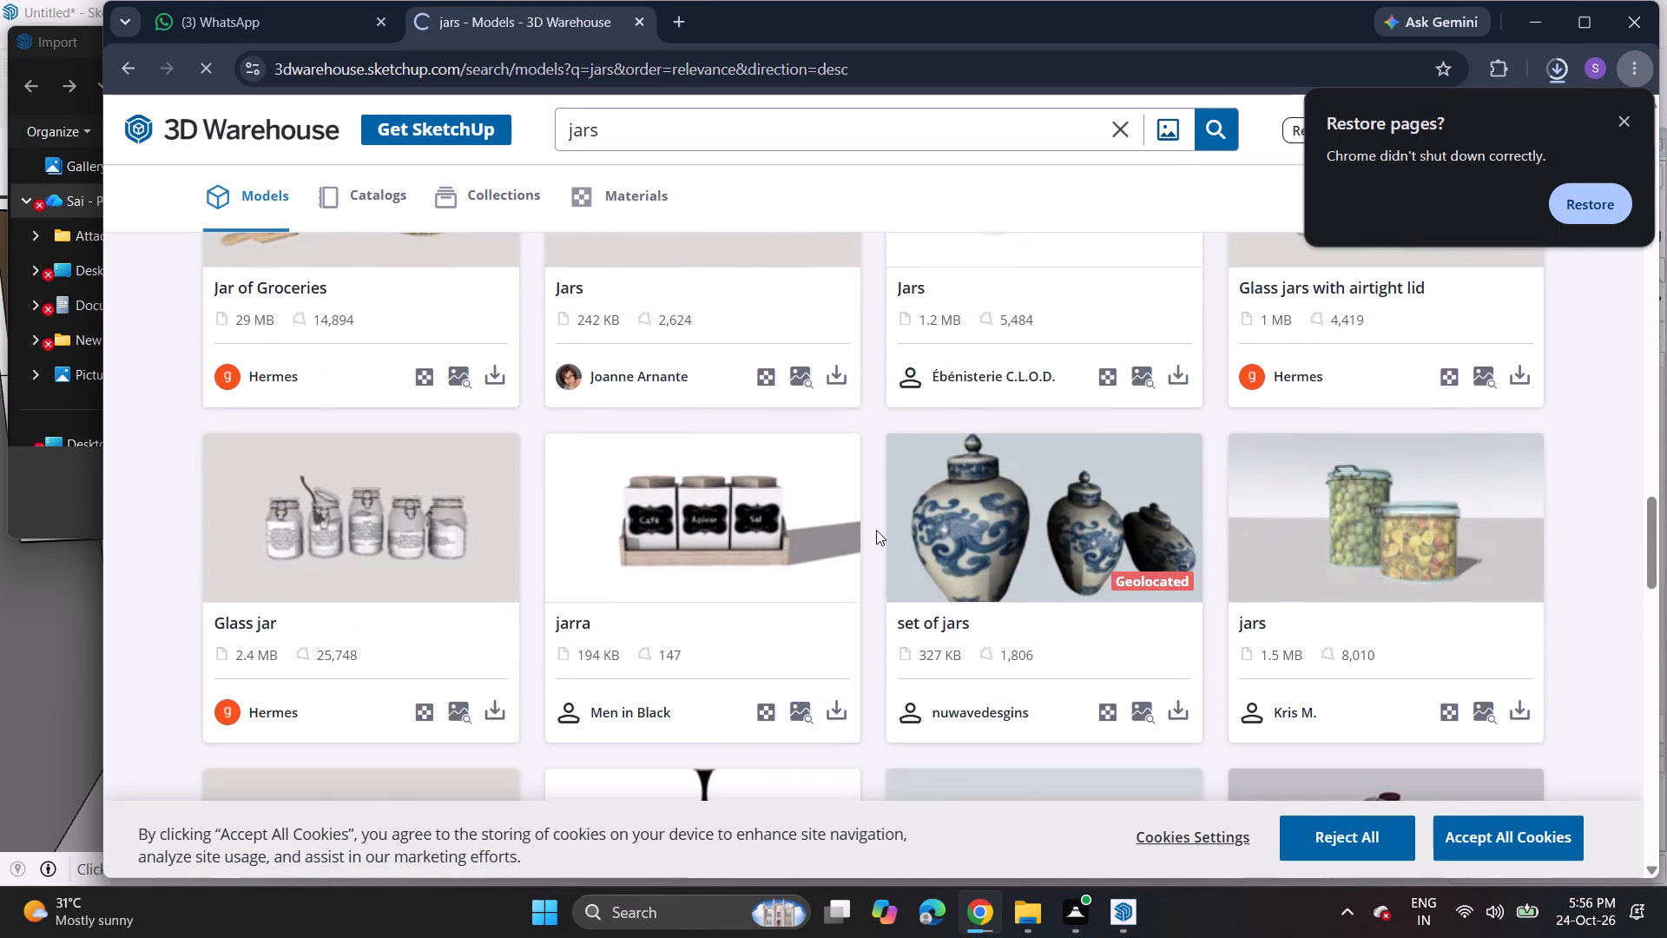
Browse the rest of the "jars" results, loading more models, for other jars suited to the kitchen shelves.
scroll(876, 530, "down", 3)
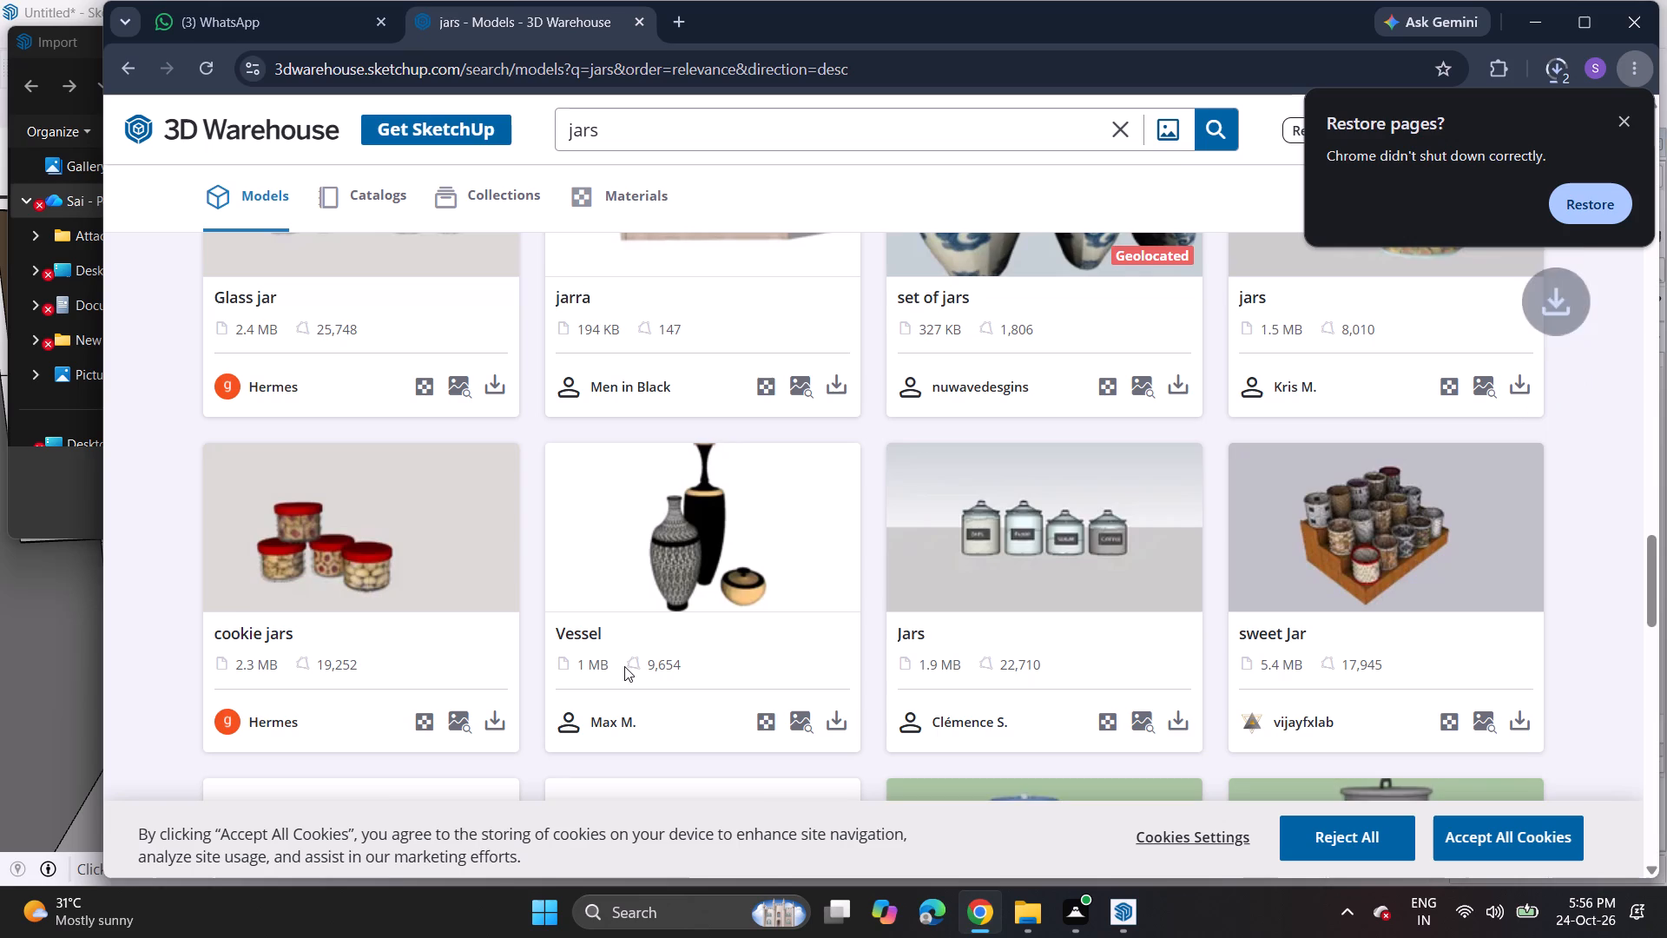
scroll(590, 680, "down", 6)
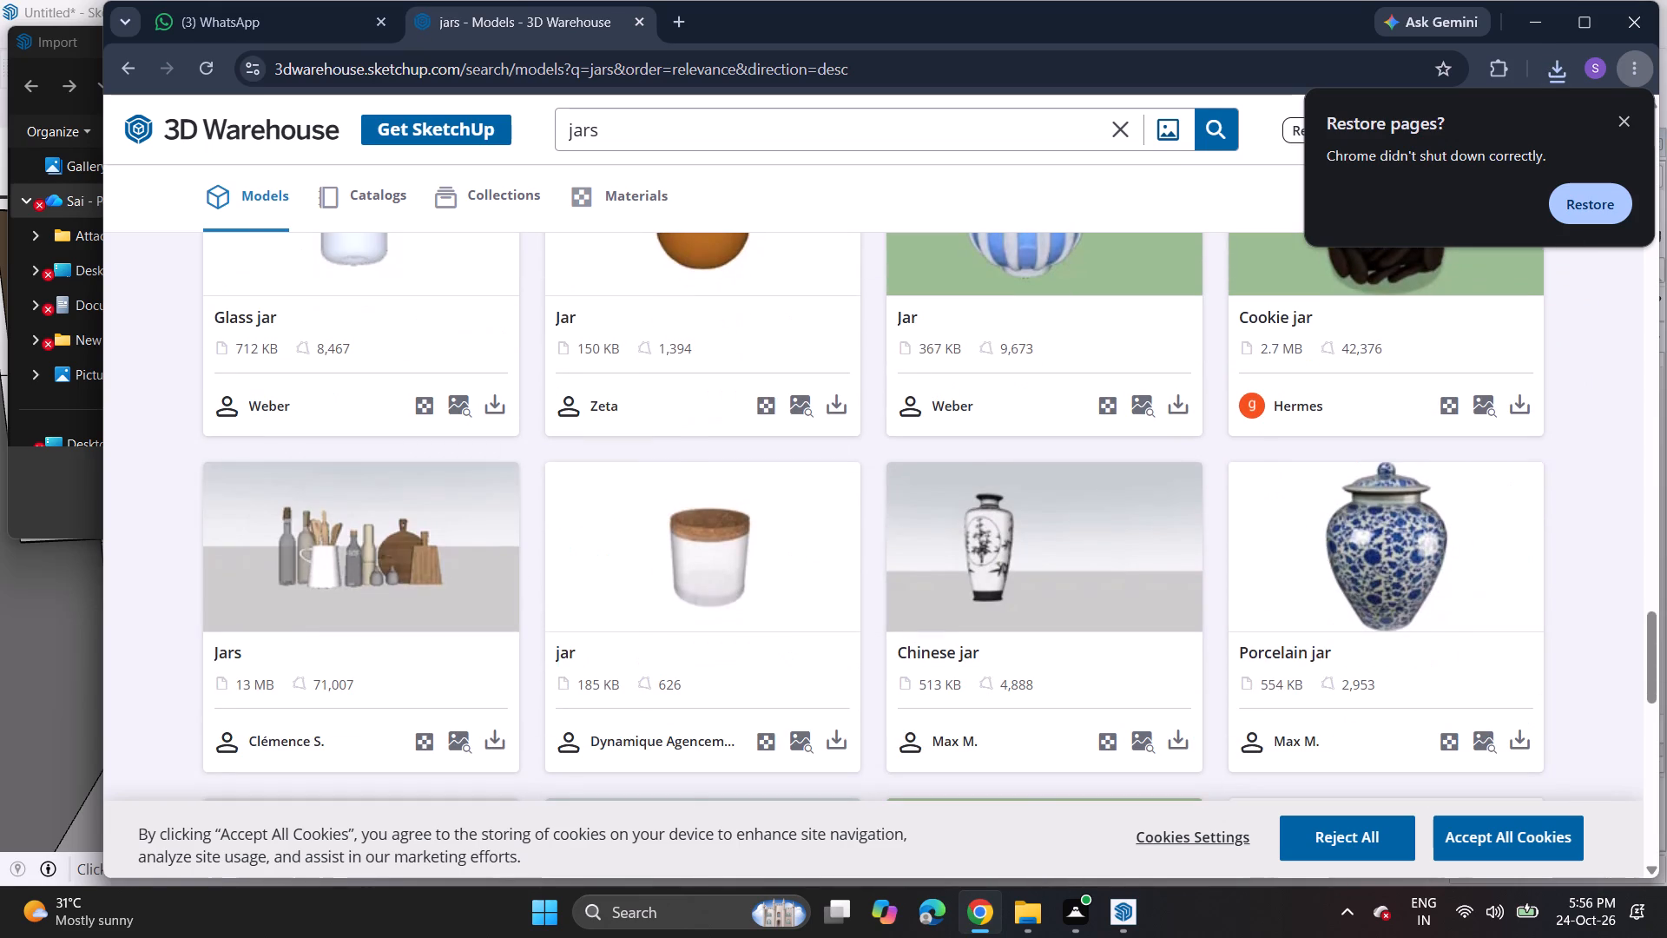
scroll(593, 676, "down", 2)
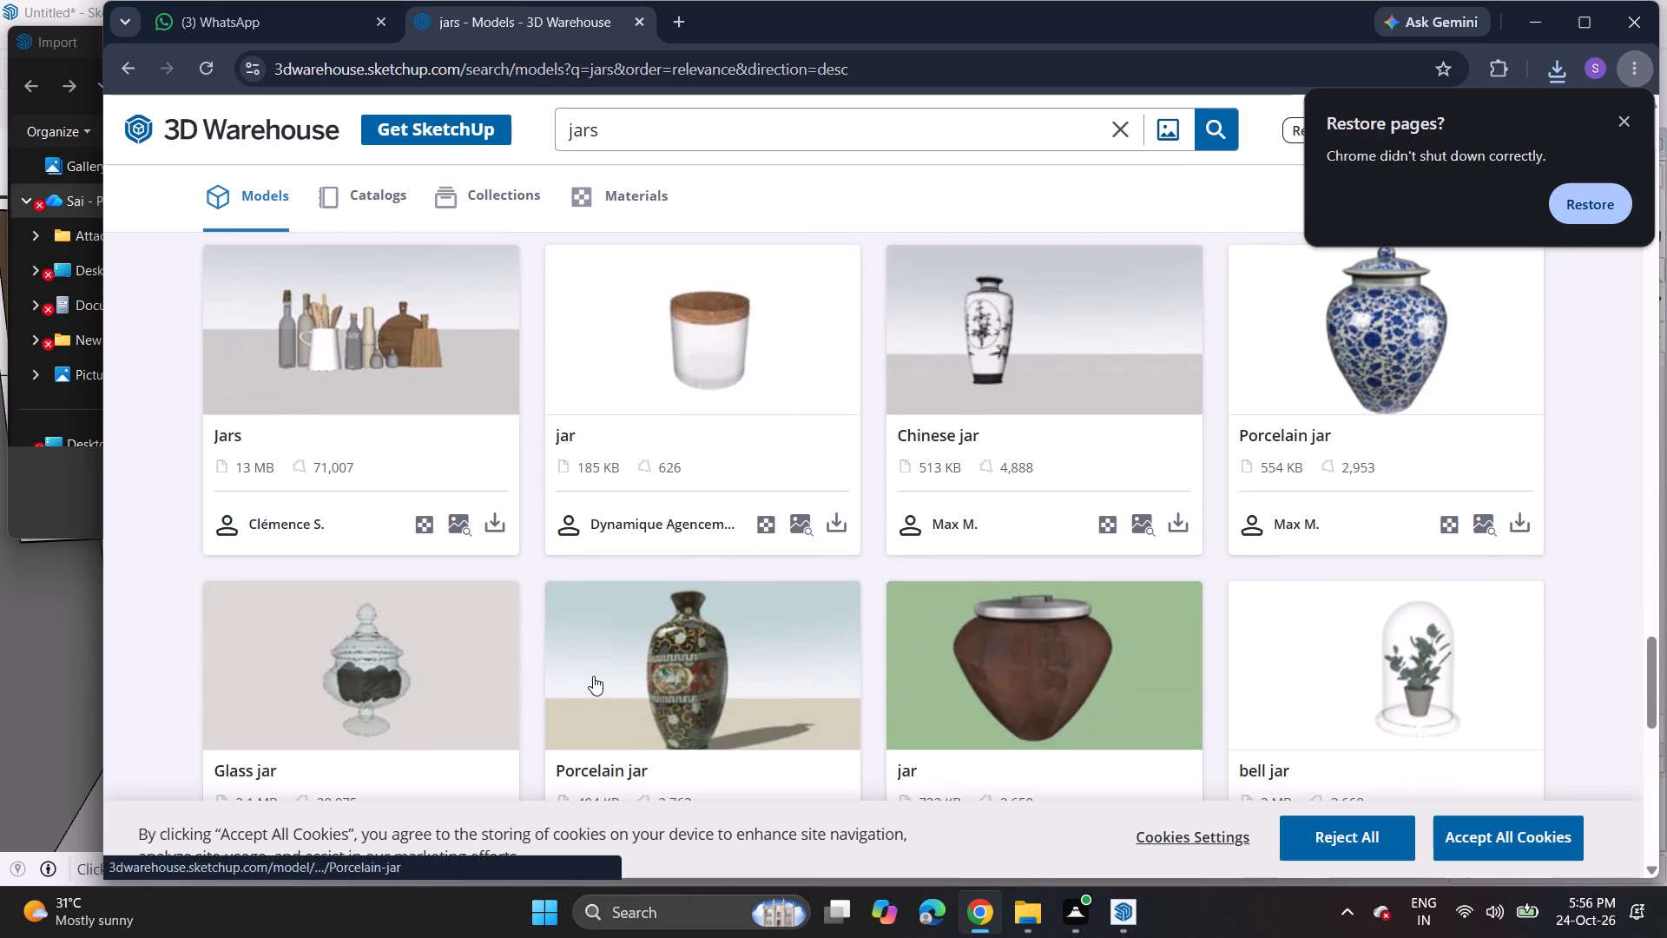
scroll(593, 676, "down", 8)
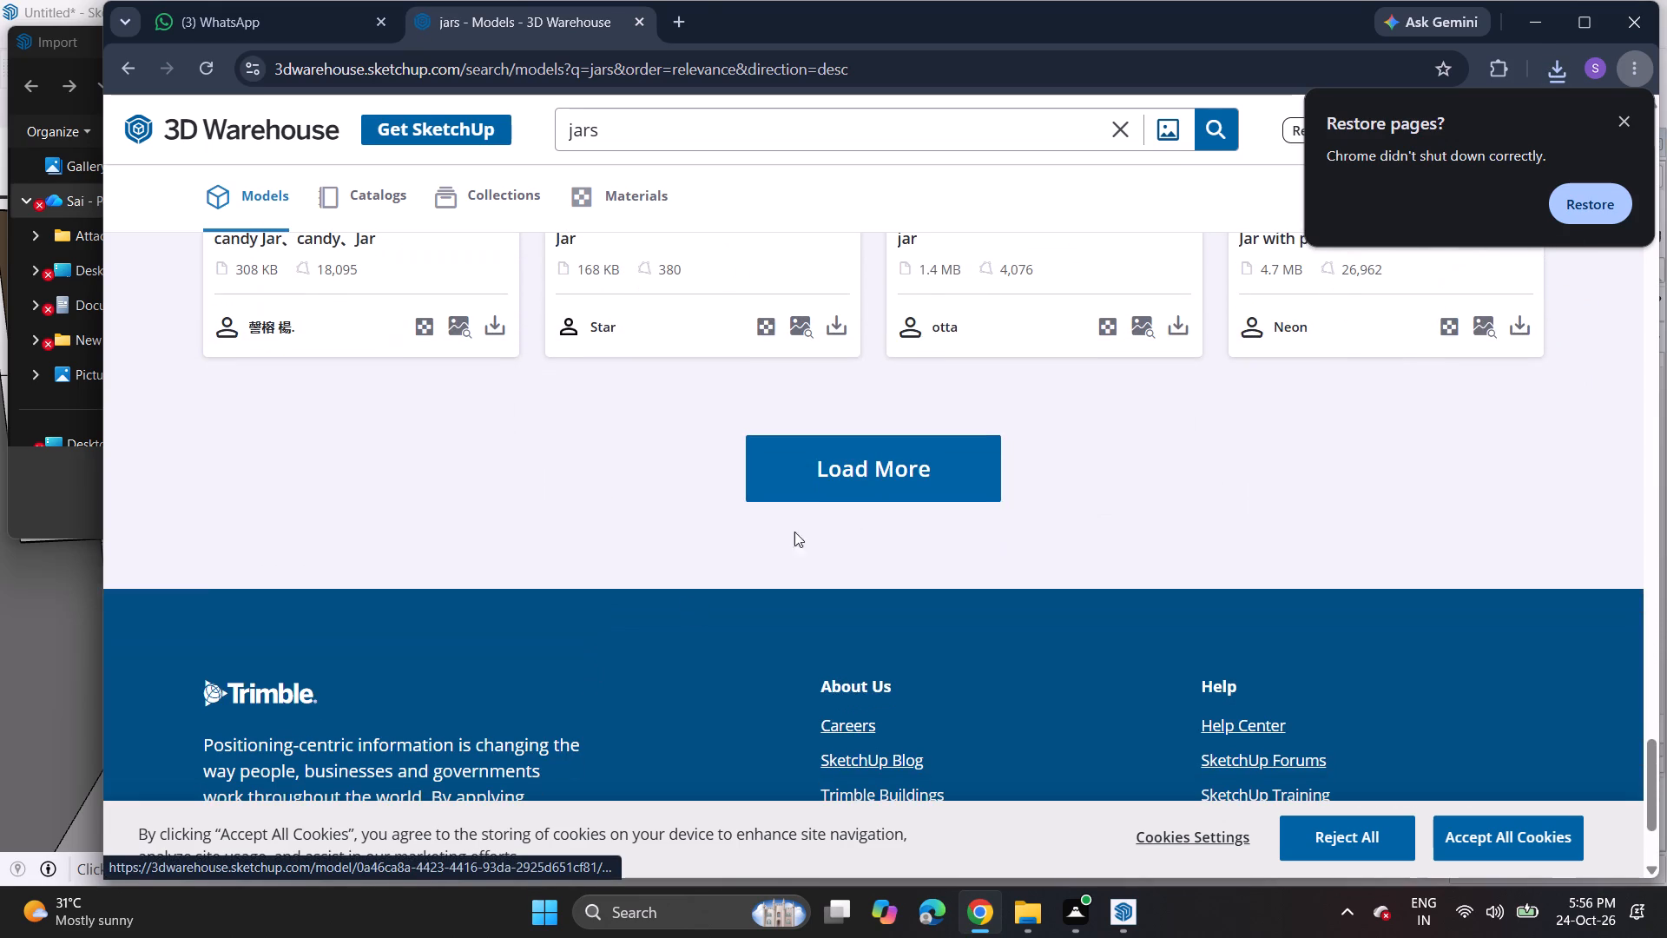
left_click(865, 472)
scroll(827, 514, "up", 4)
scroll(827, 514, "down", 1)
scroll(827, 514, "up", 1)
scroll(971, 530, "up", 5)
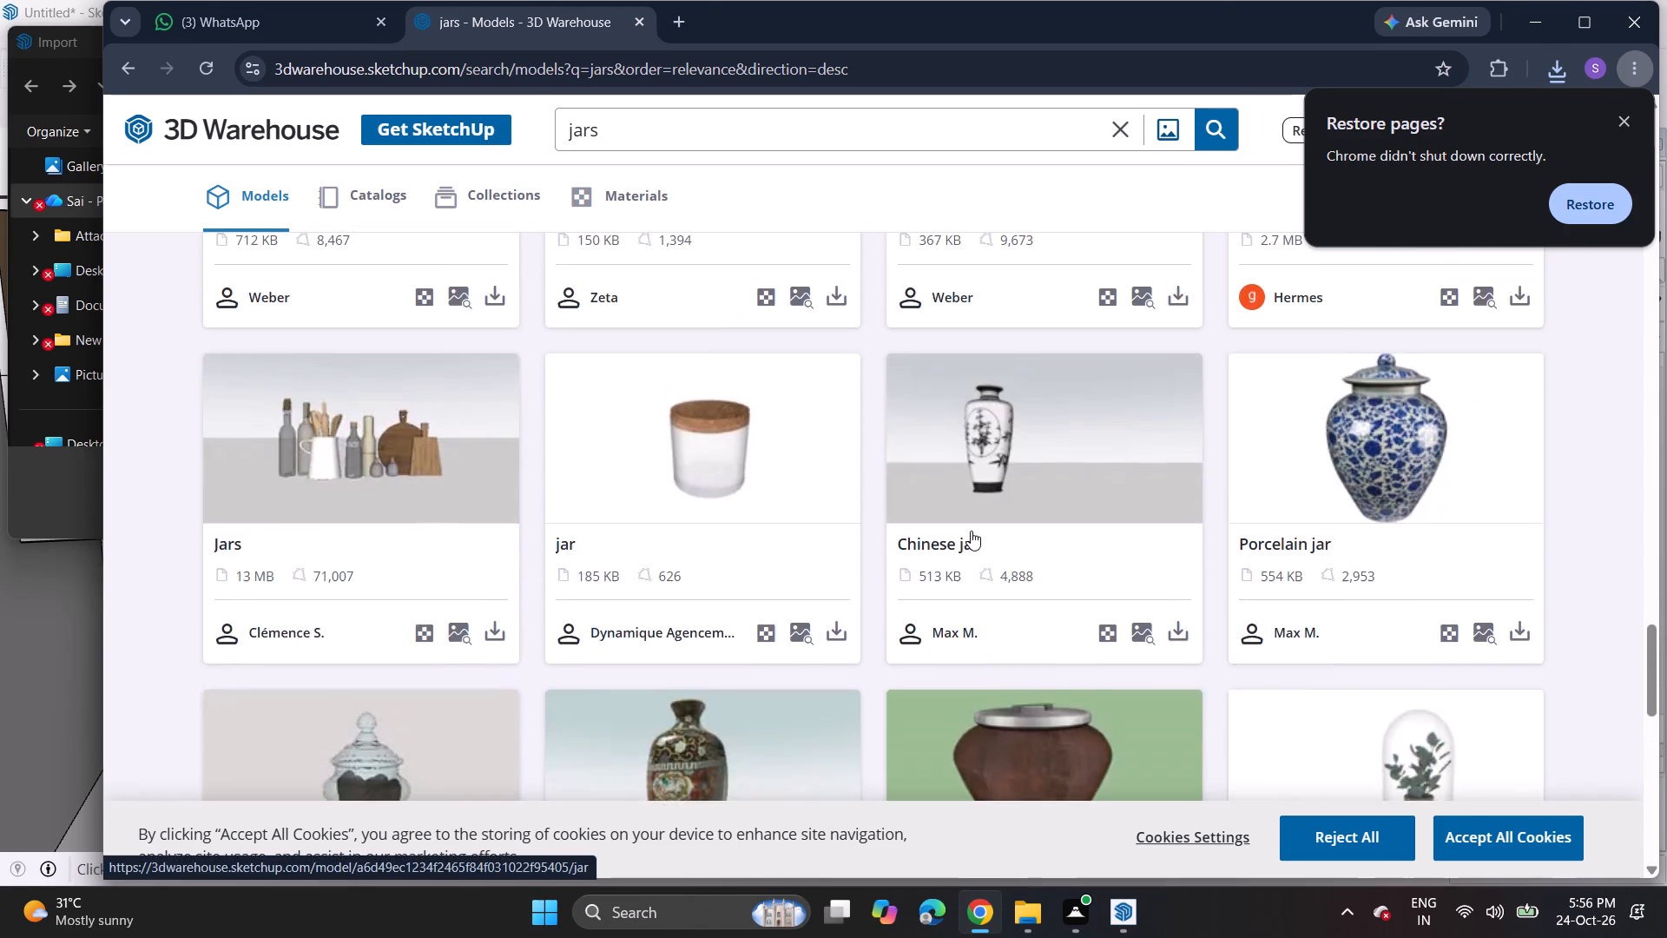
scroll(971, 531, "up", 10)
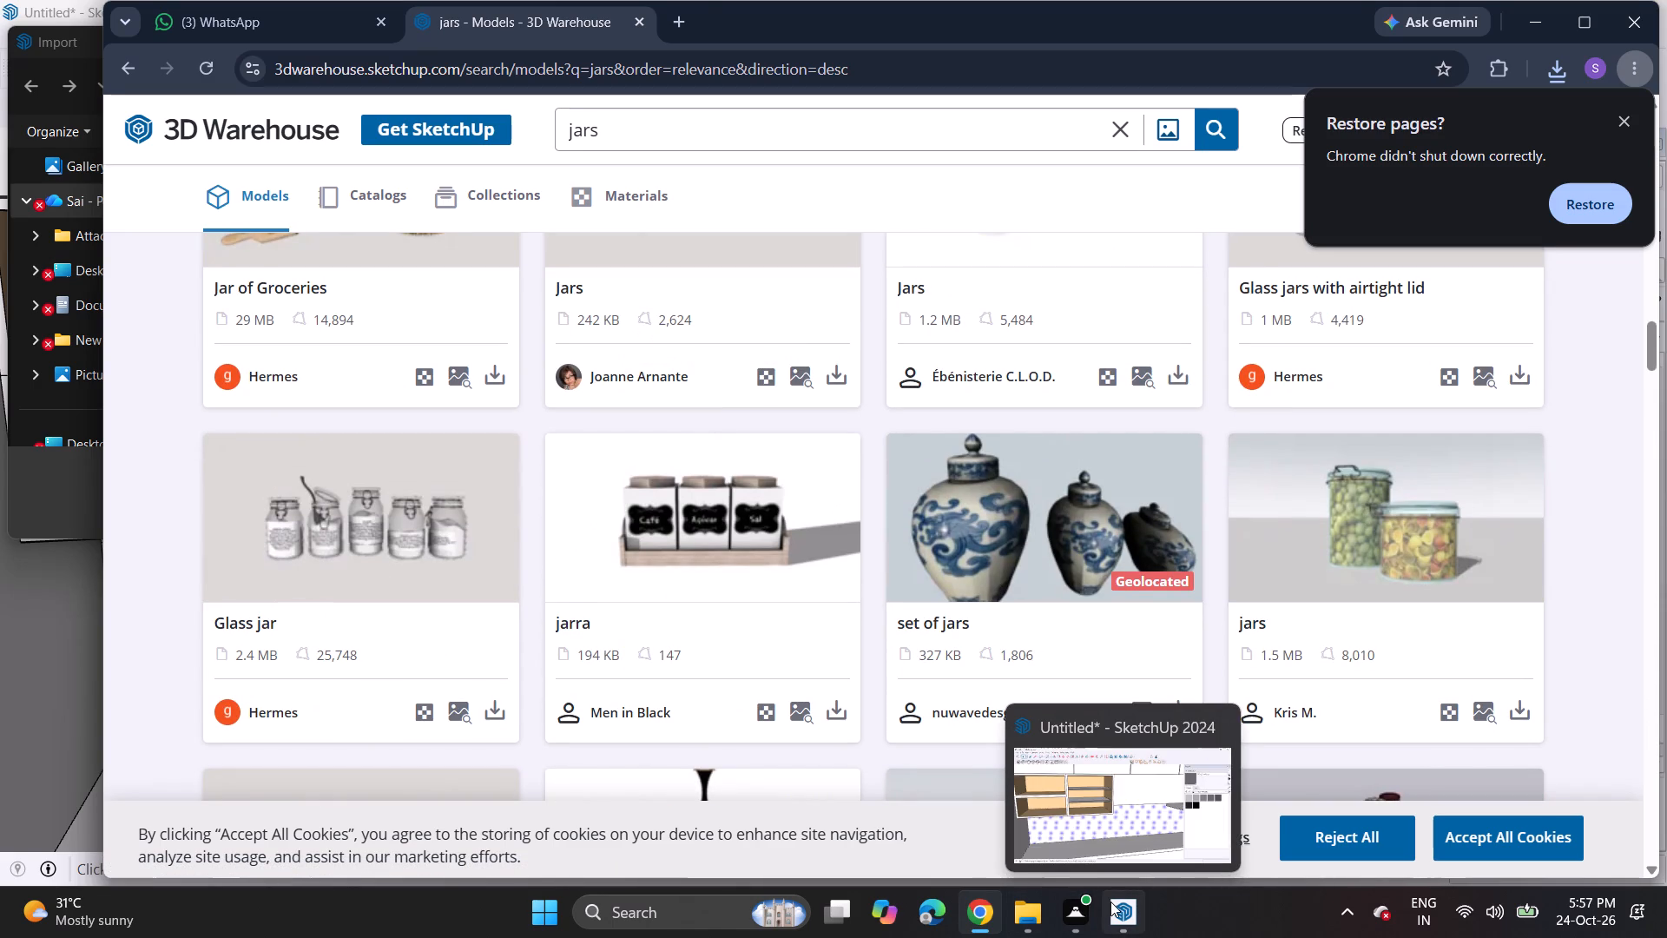
Switch to SketchUp, import Food+jars (2) and place the labelled canister set on the lower grey shelf of the open cabinet.
left_click(1115, 911)
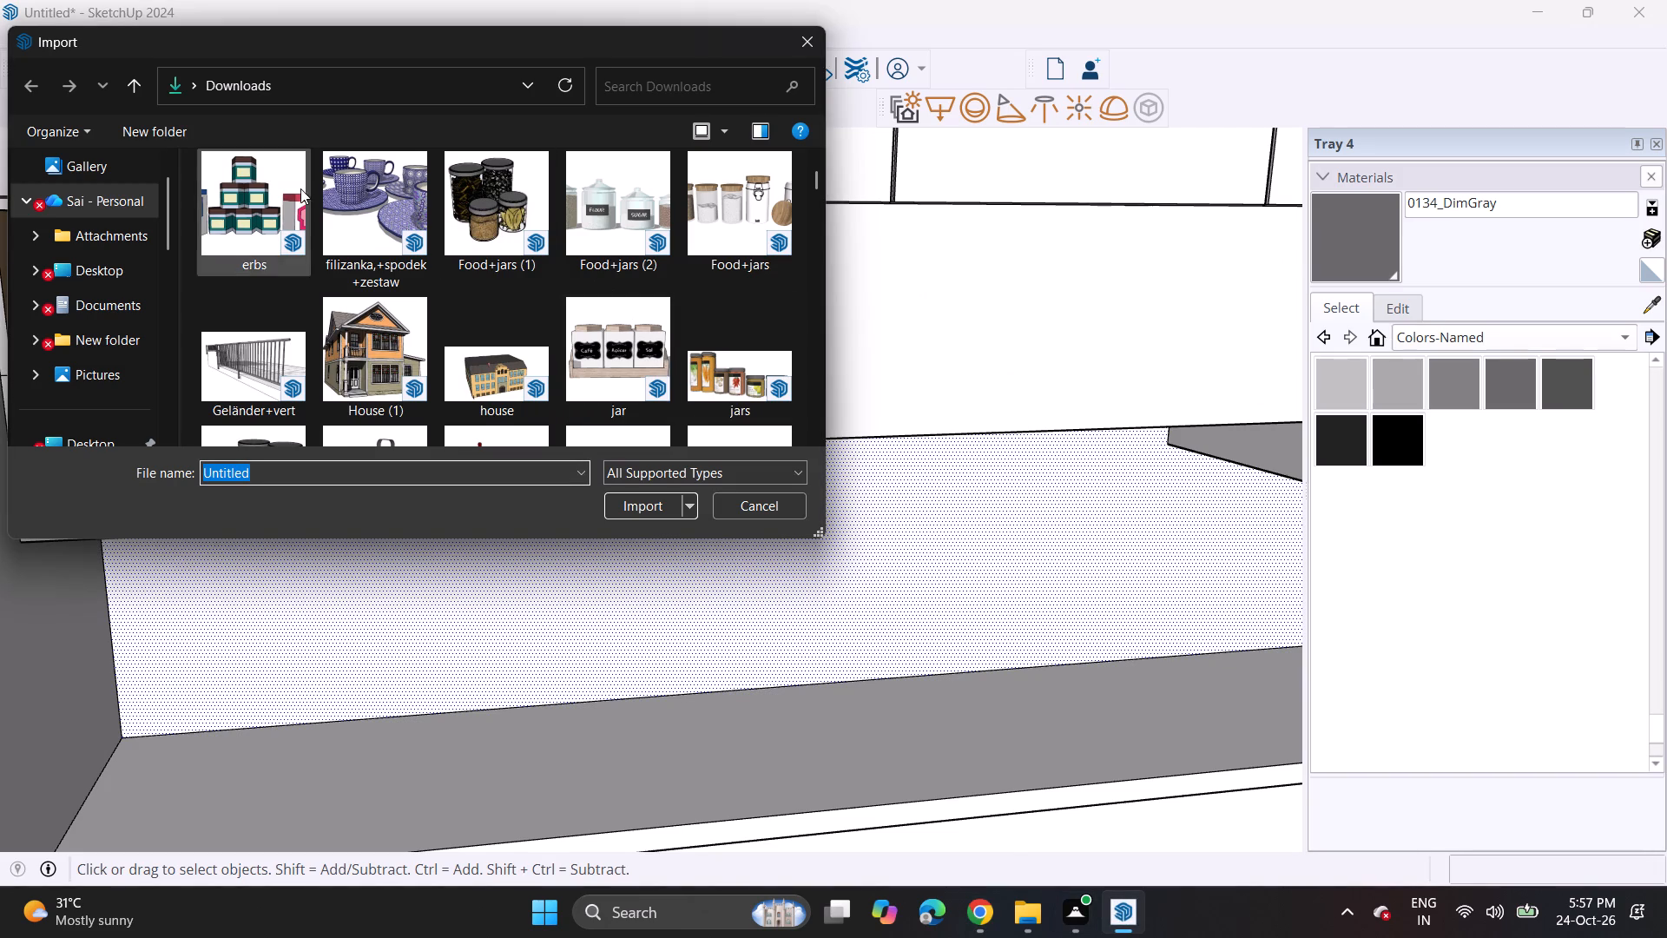
scroll(441, 207, "up", 15)
scroll(441, 210, "down", 2)
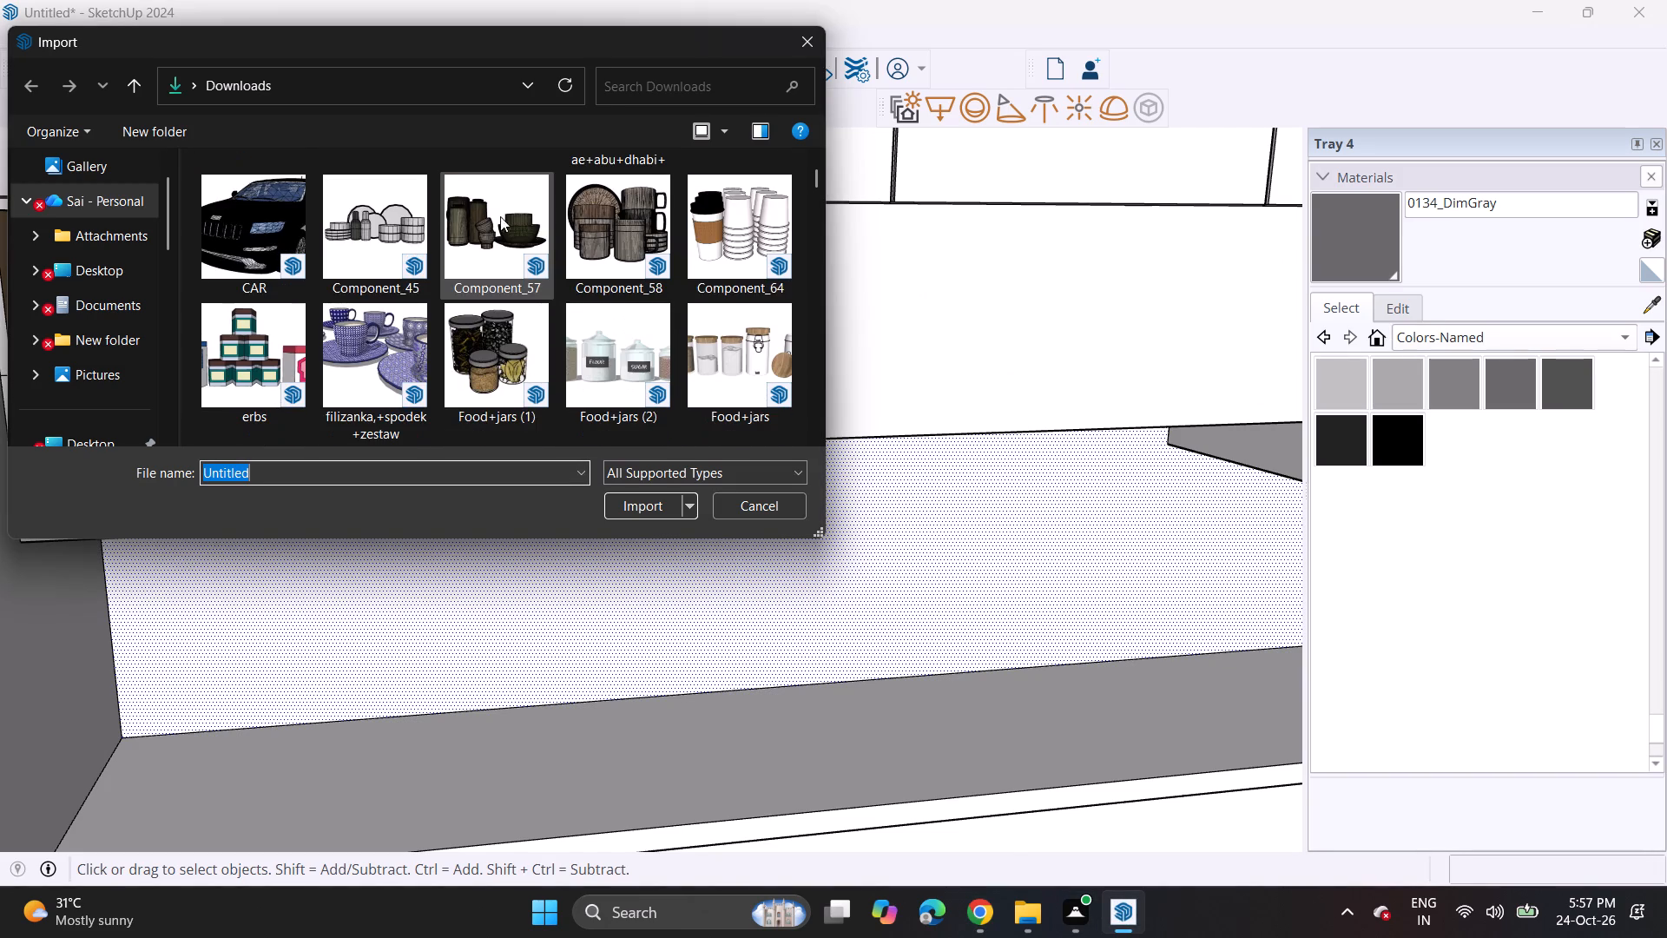
left_click(517, 370)
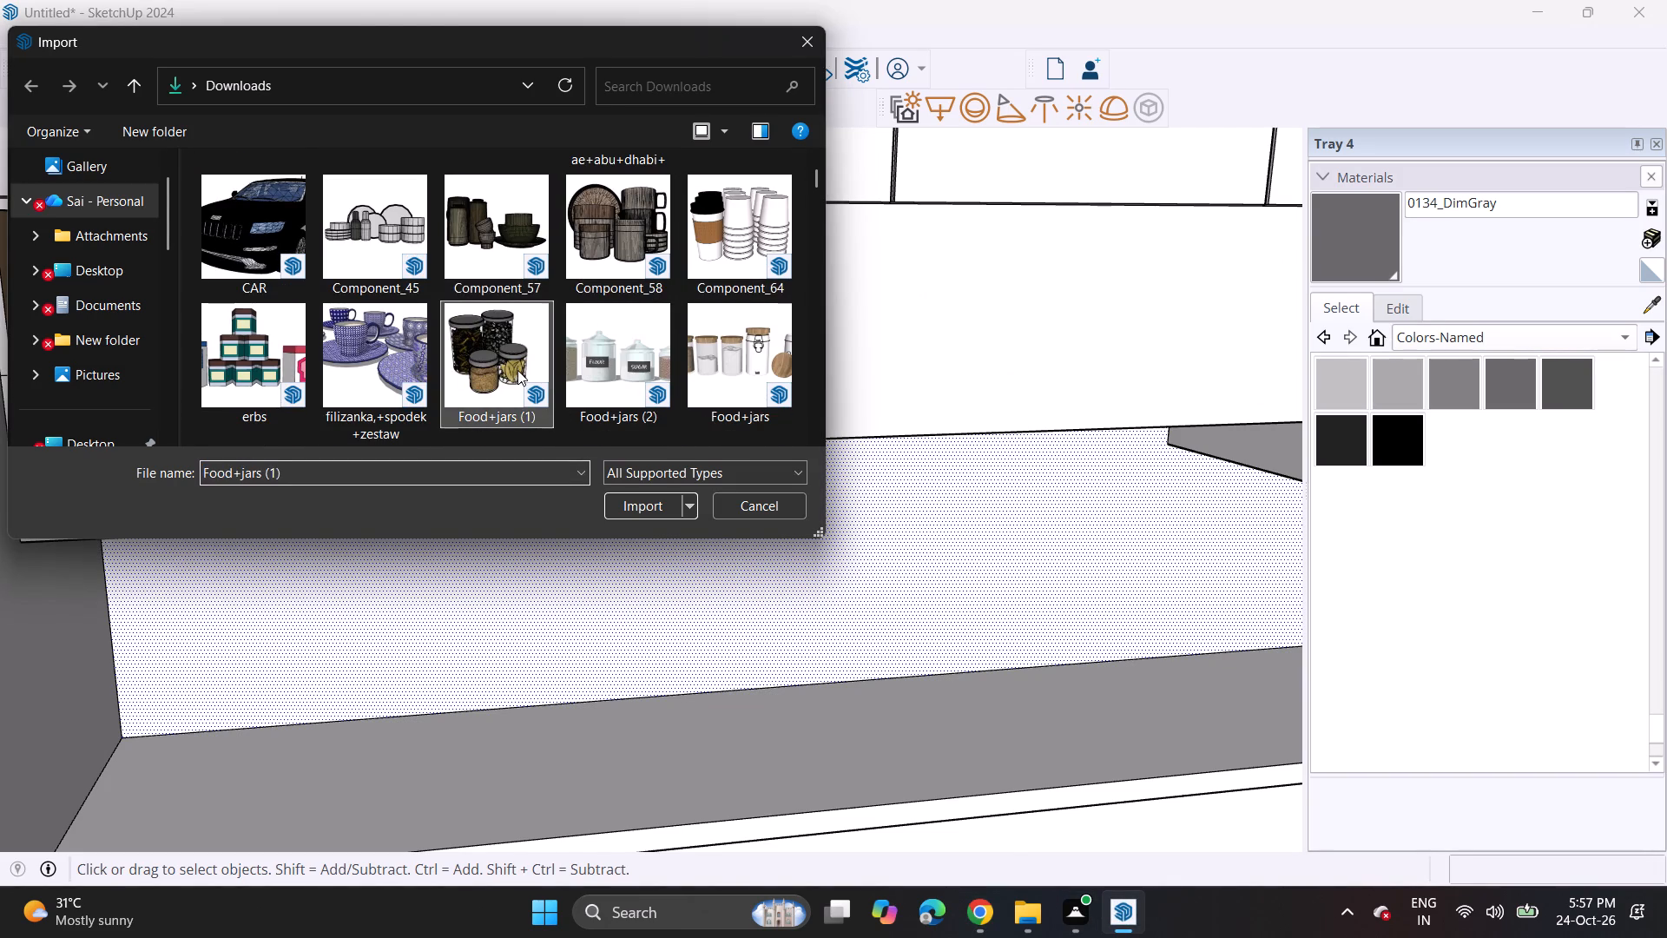
left_click(637, 394)
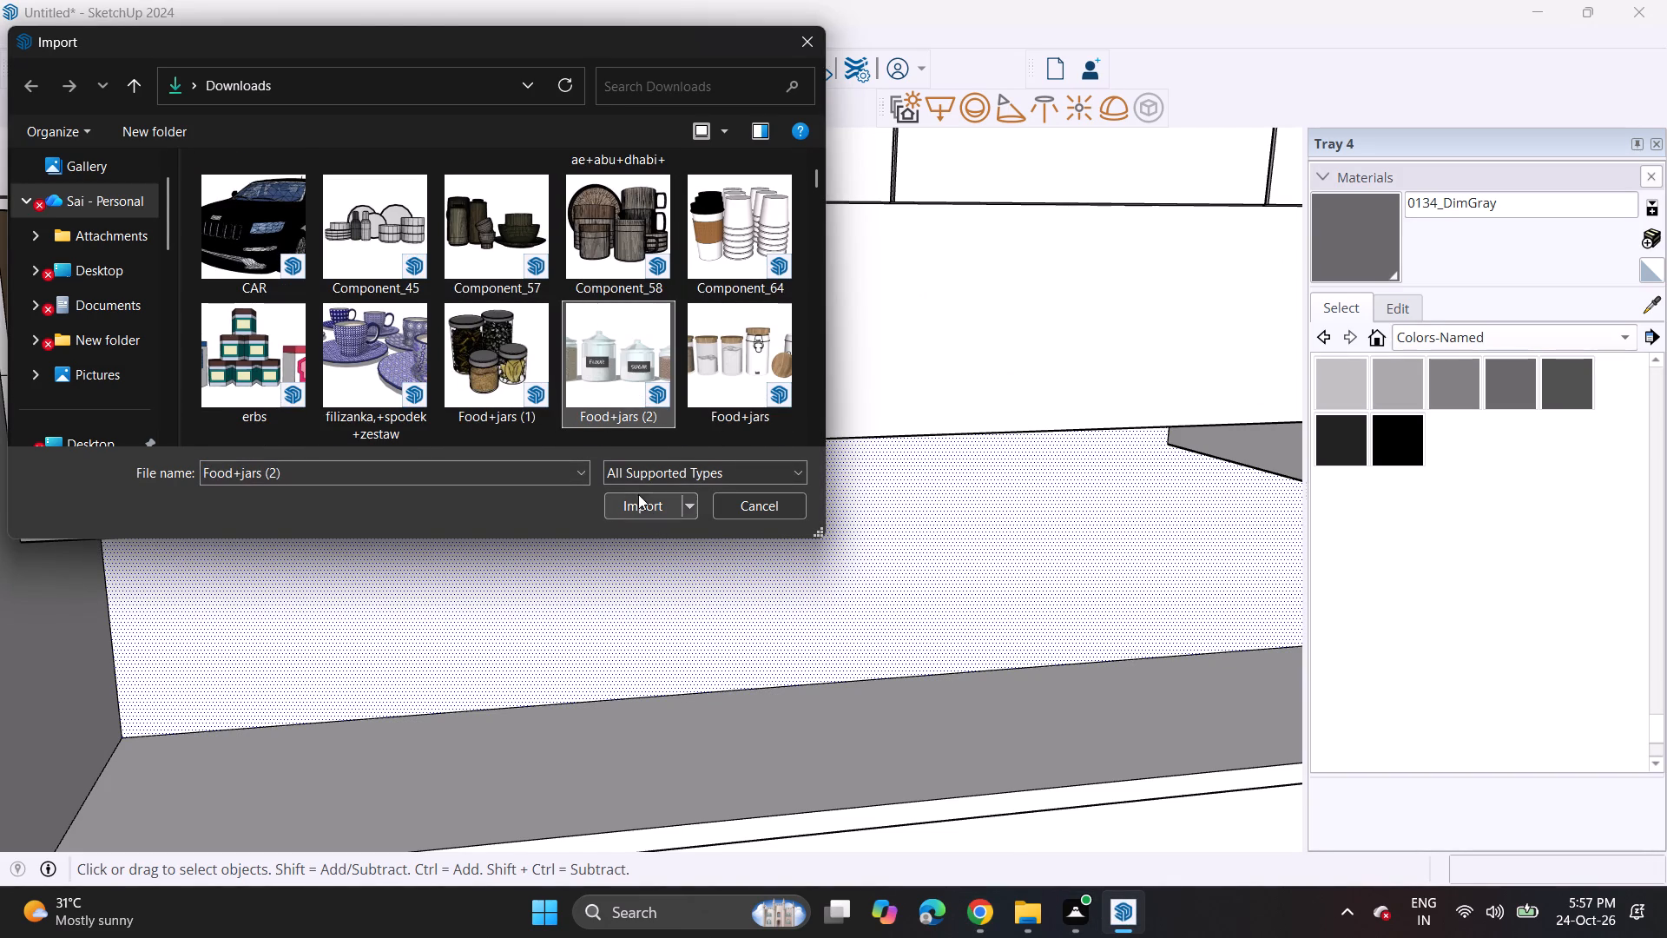
left_click(639, 500)
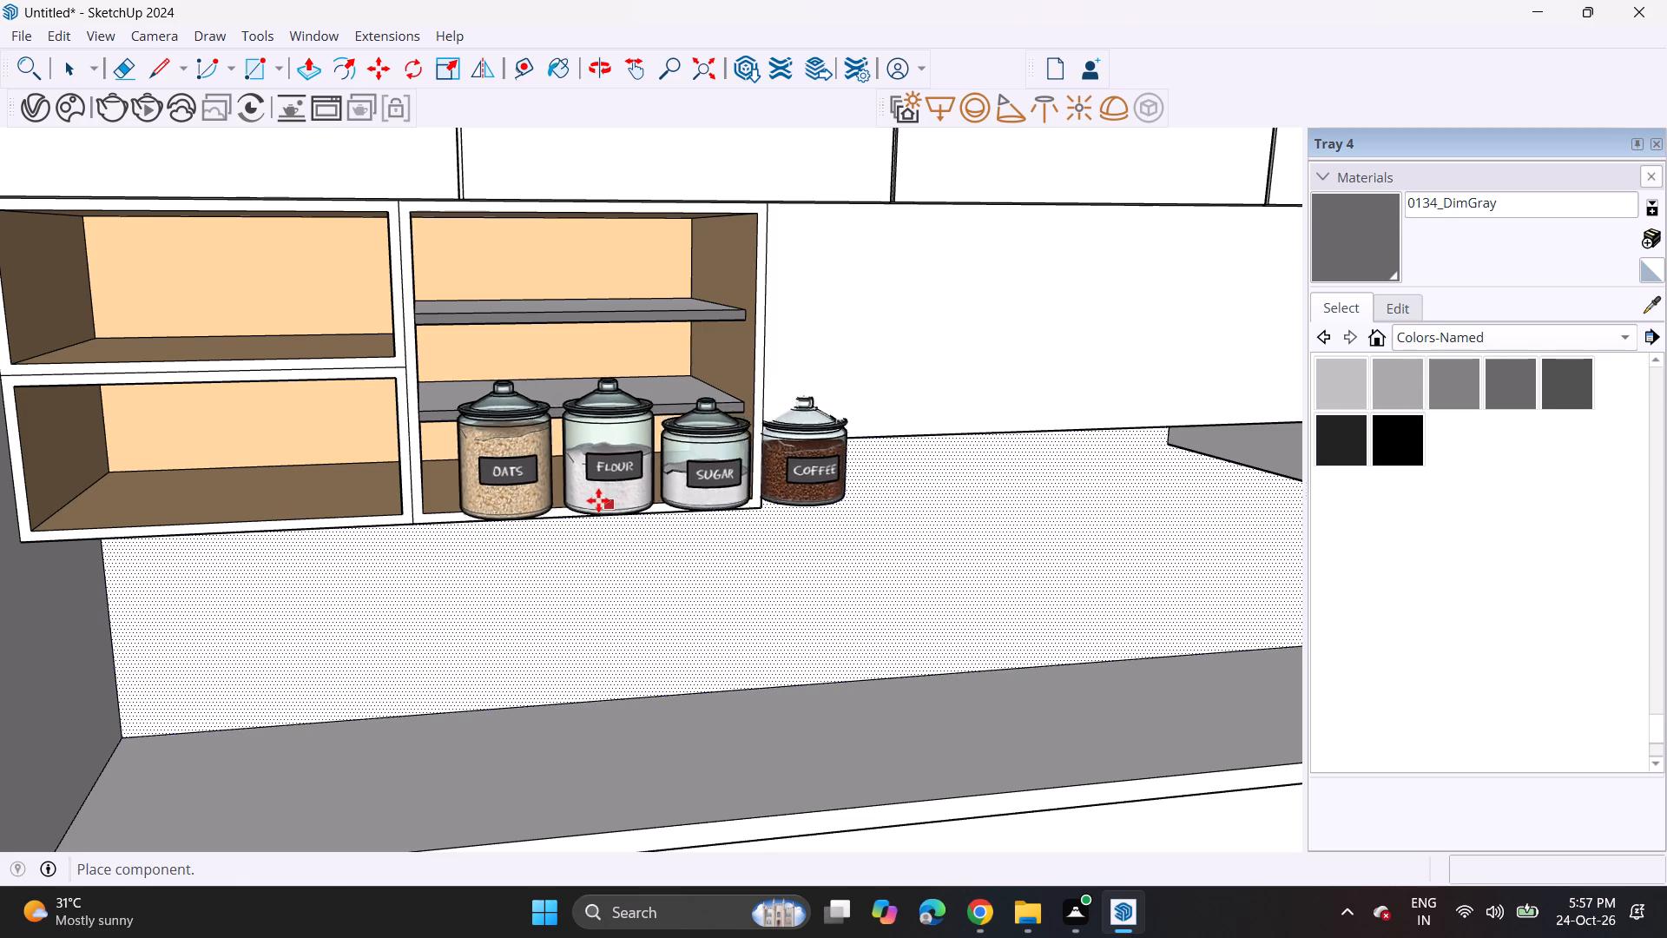
left_click(547, 401)
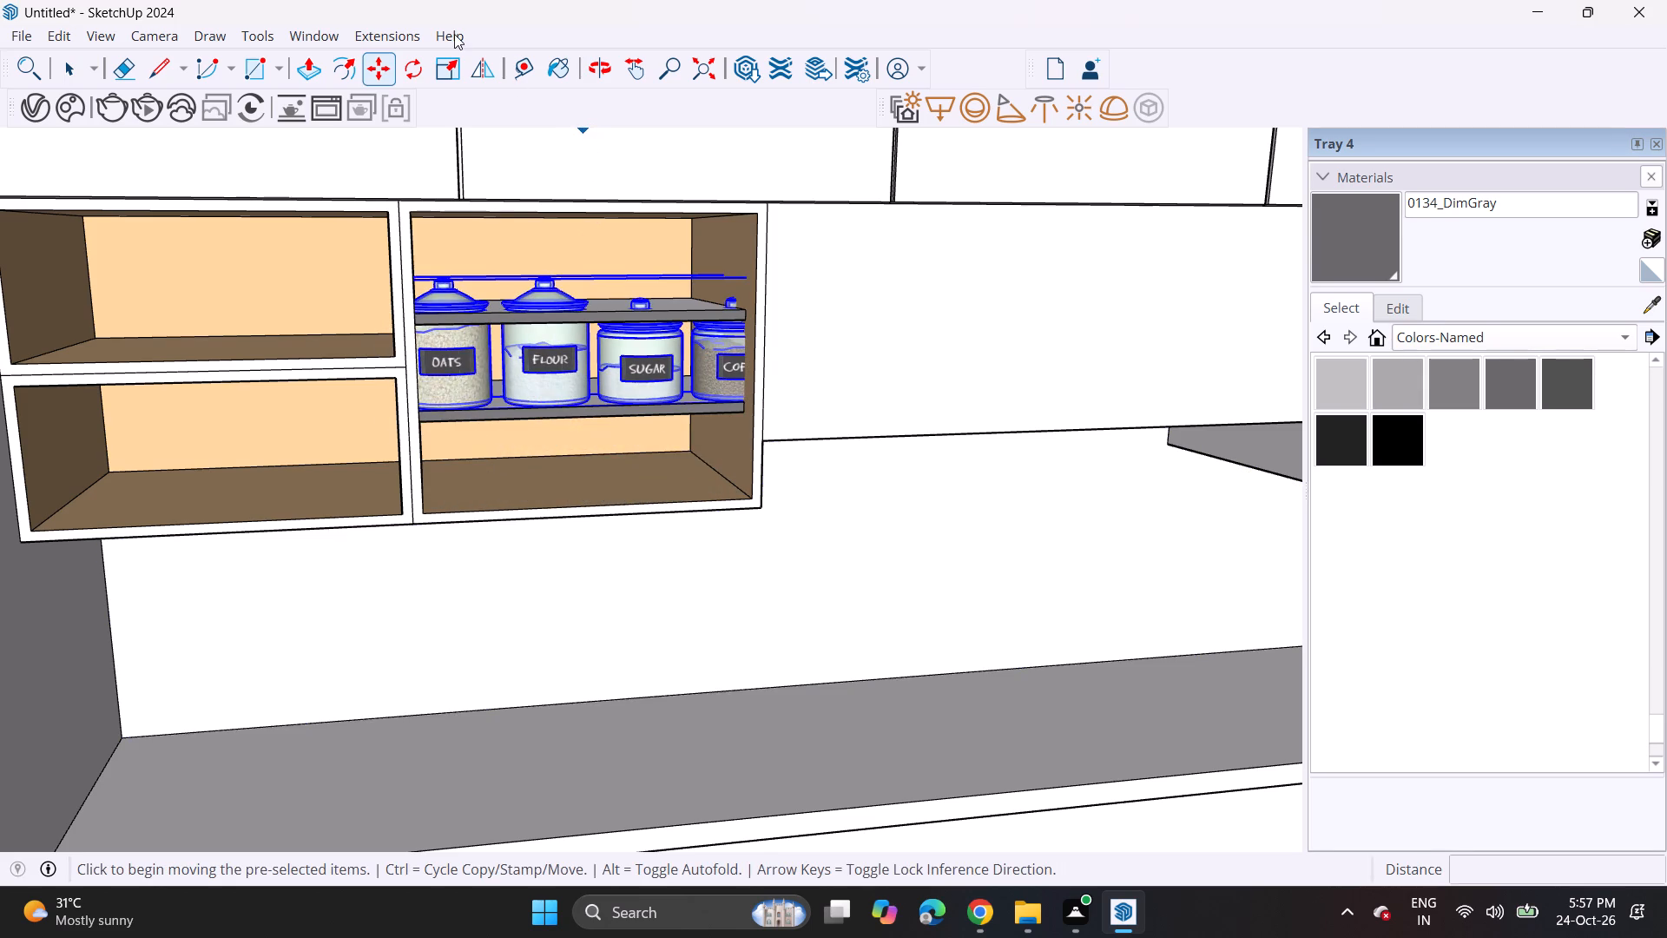
Scale the canister set uniformly by about 0.74 and again by about 0.84 so it fits between the two grey shelves.
left_click(446, 77)
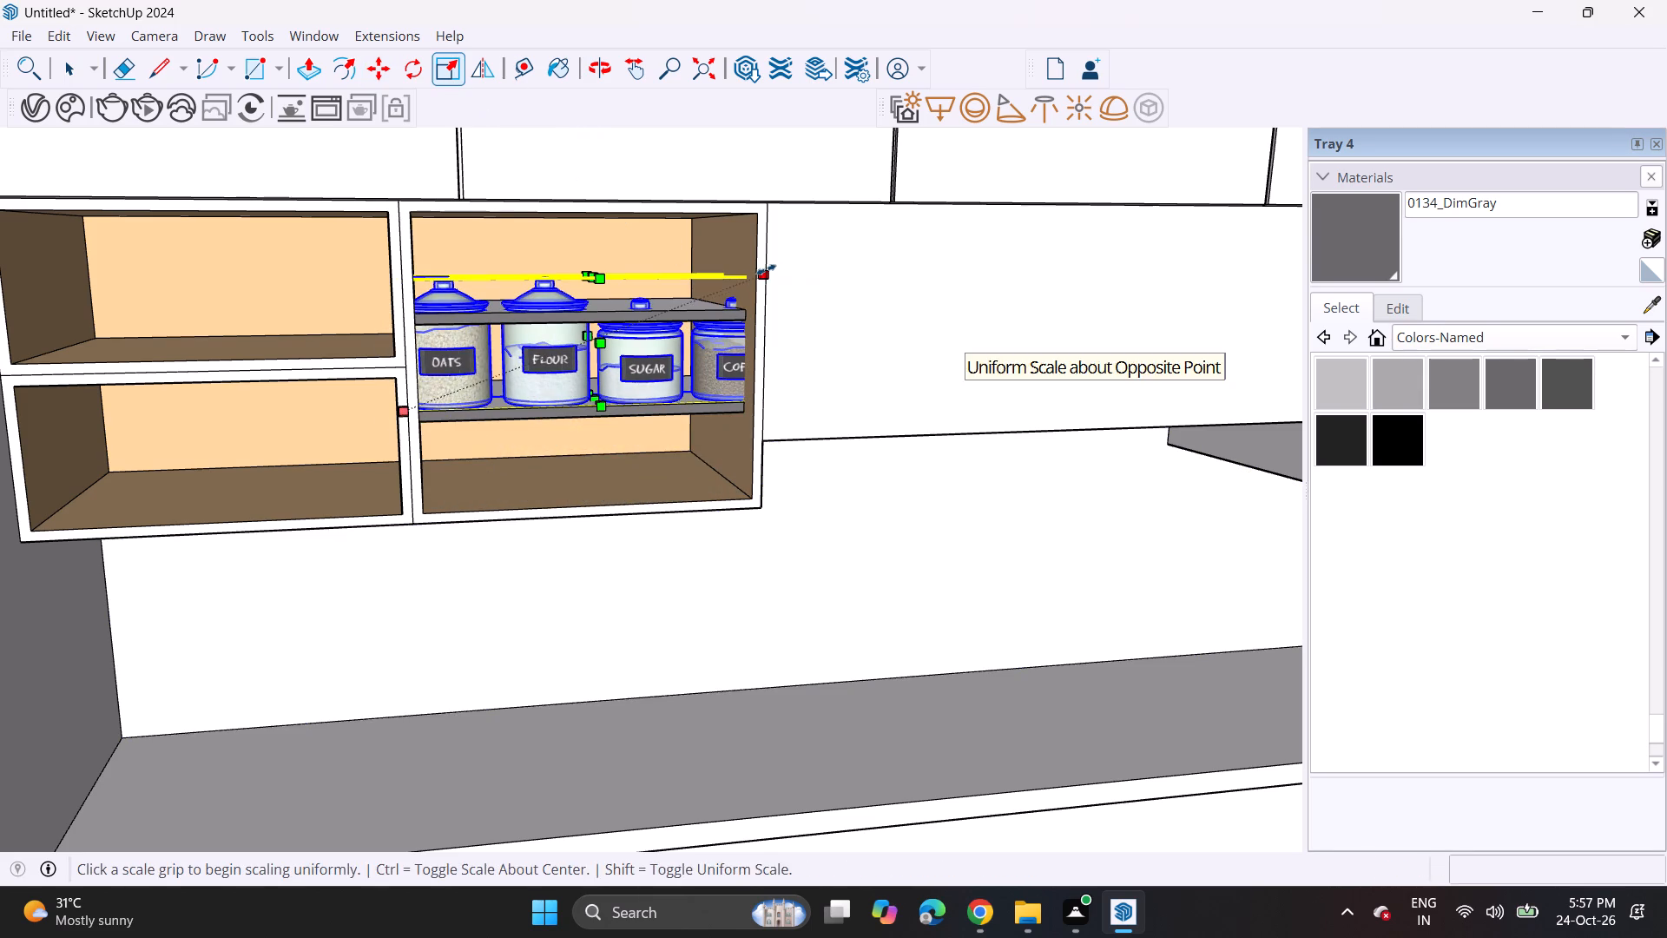
left_click(766, 269)
left_click(688, 332)
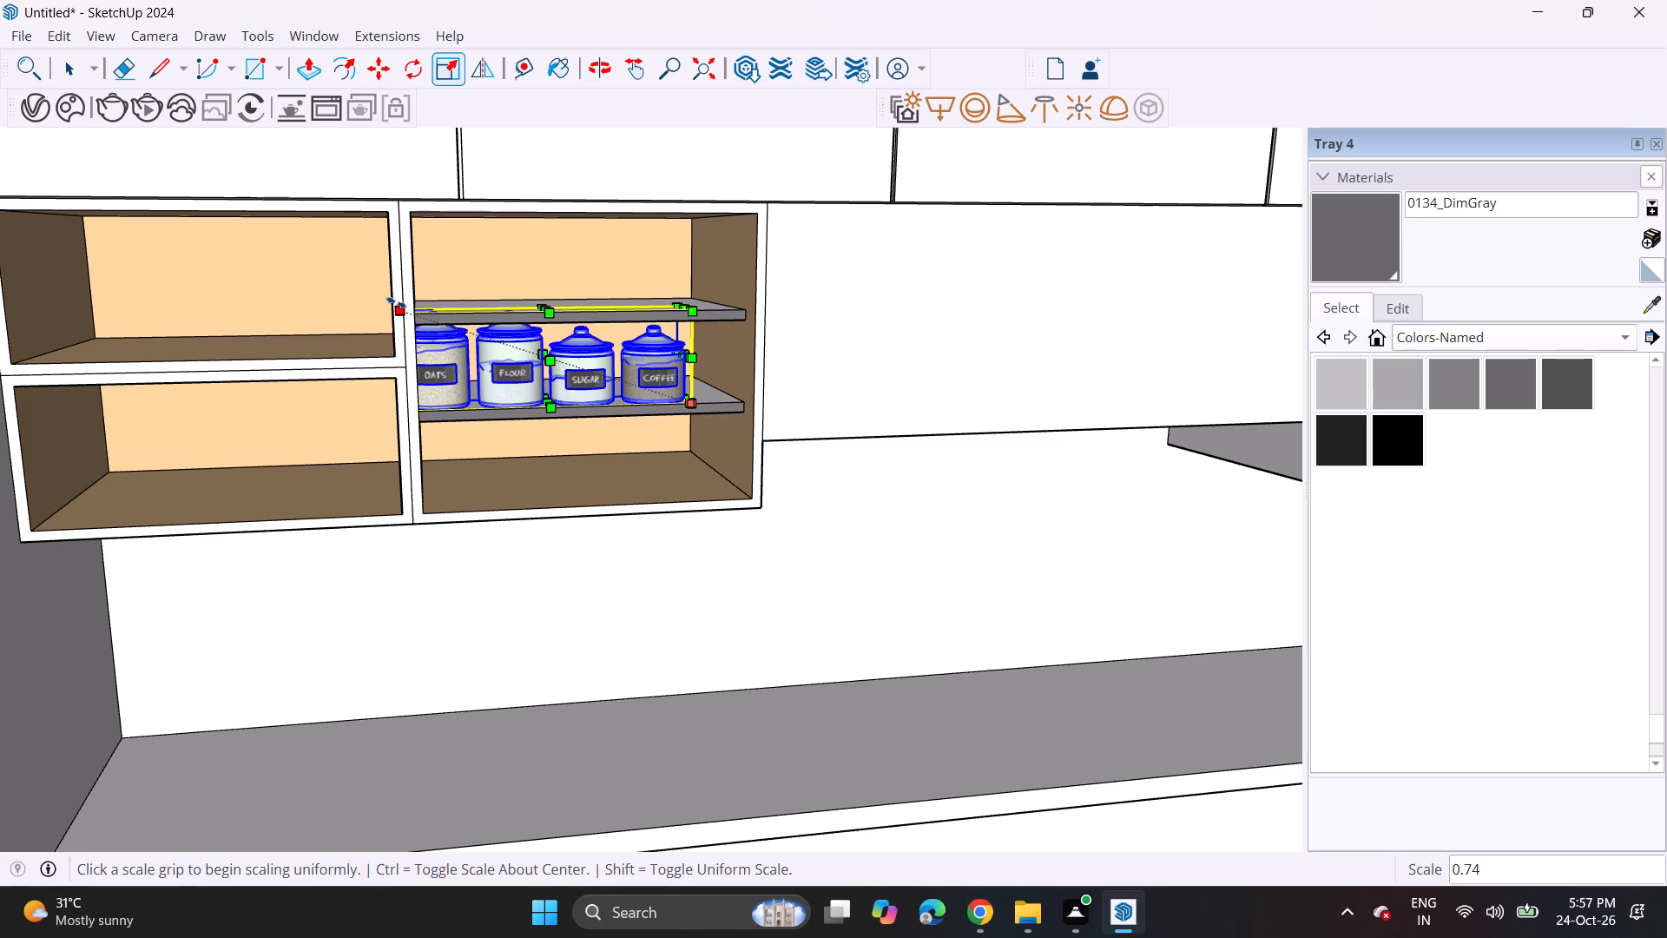
left_click(396, 302)
left_click(447, 327)
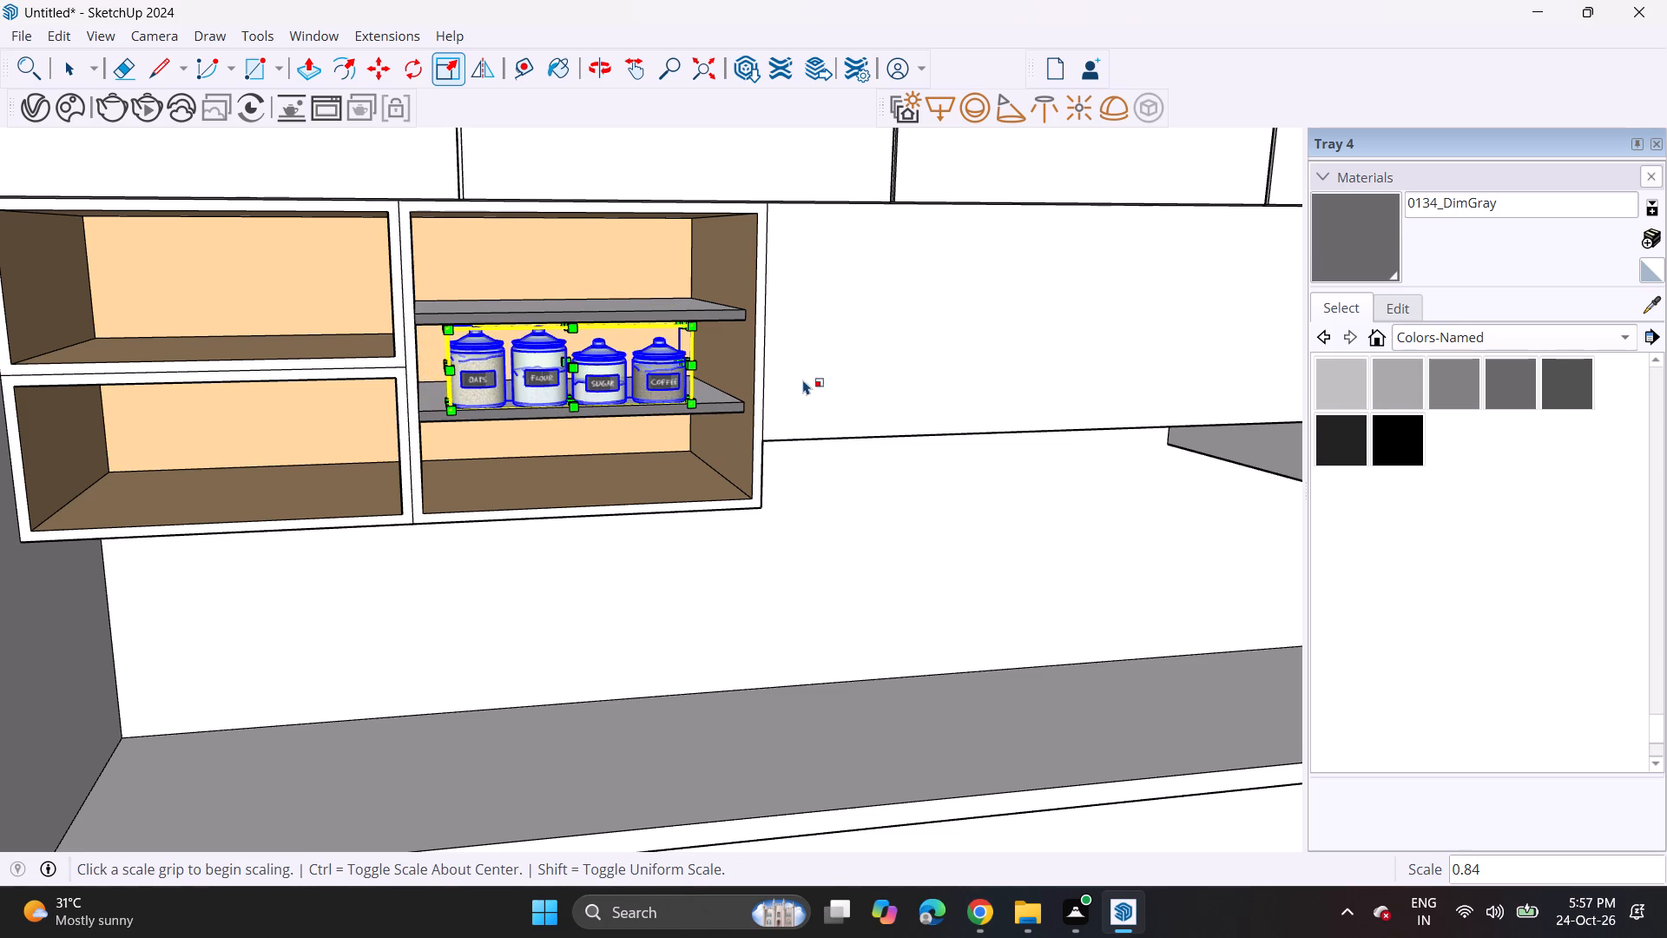
key("space")
left_click(803, 384)
Move the canister set about 3 1/8" back on the lower grey shelf.
middle_click_drag(589, 382, 634, 418)
scroll(603, 398, "up", 4)
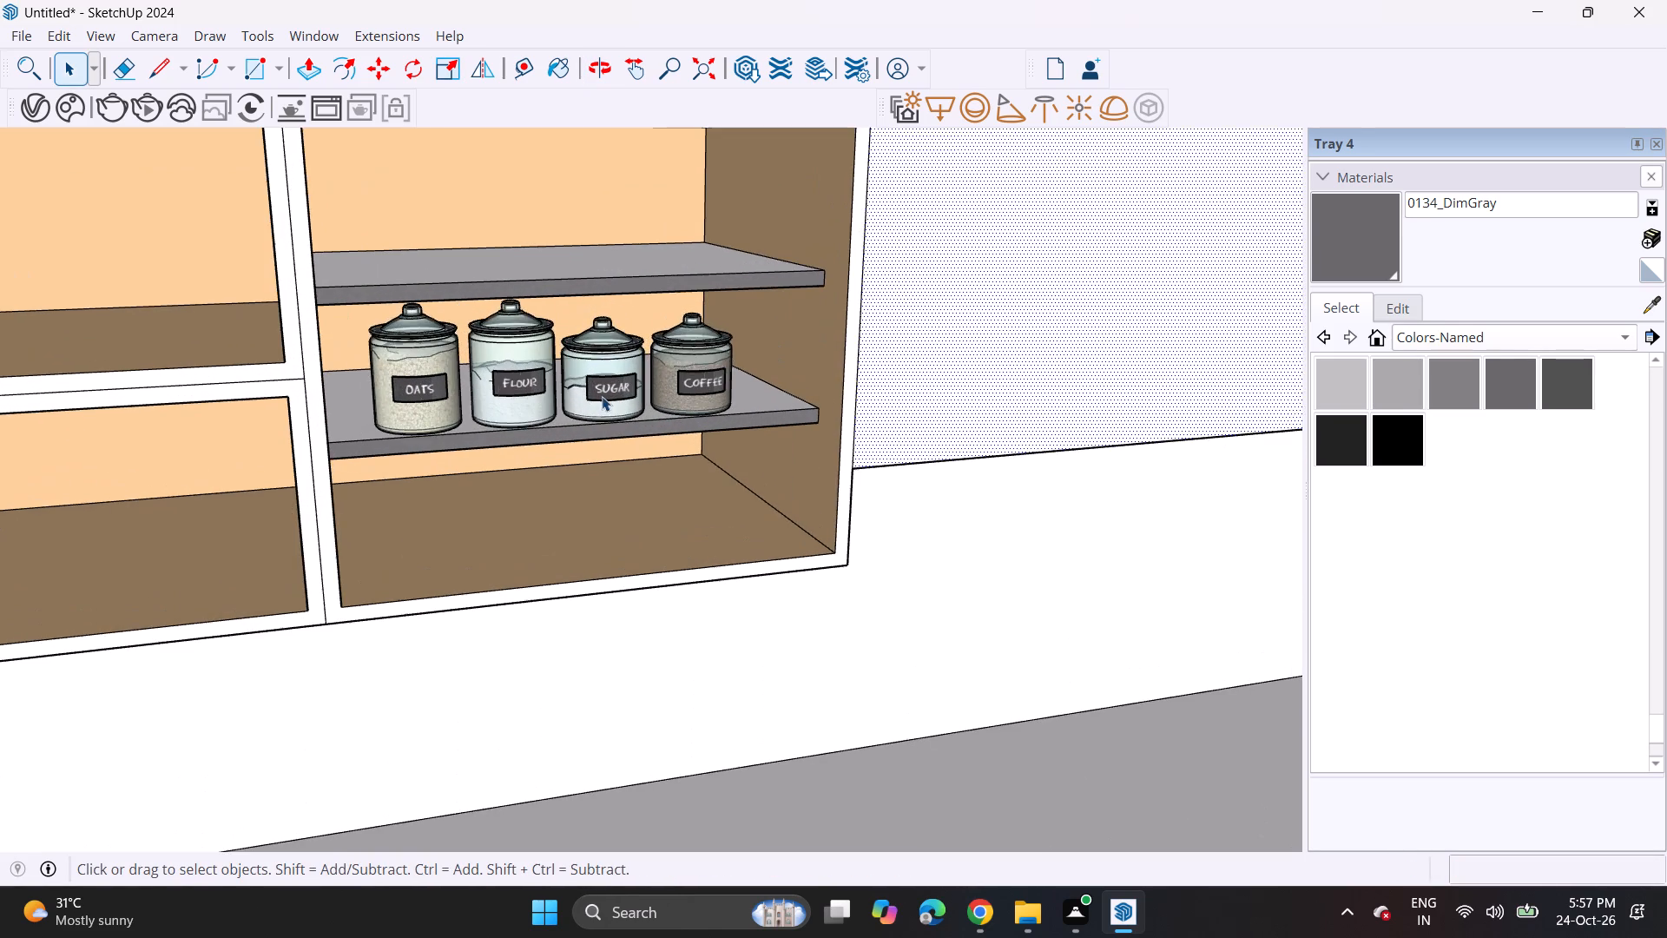
left_click(602, 396)
left_click(379, 65)
left_click(570, 395)
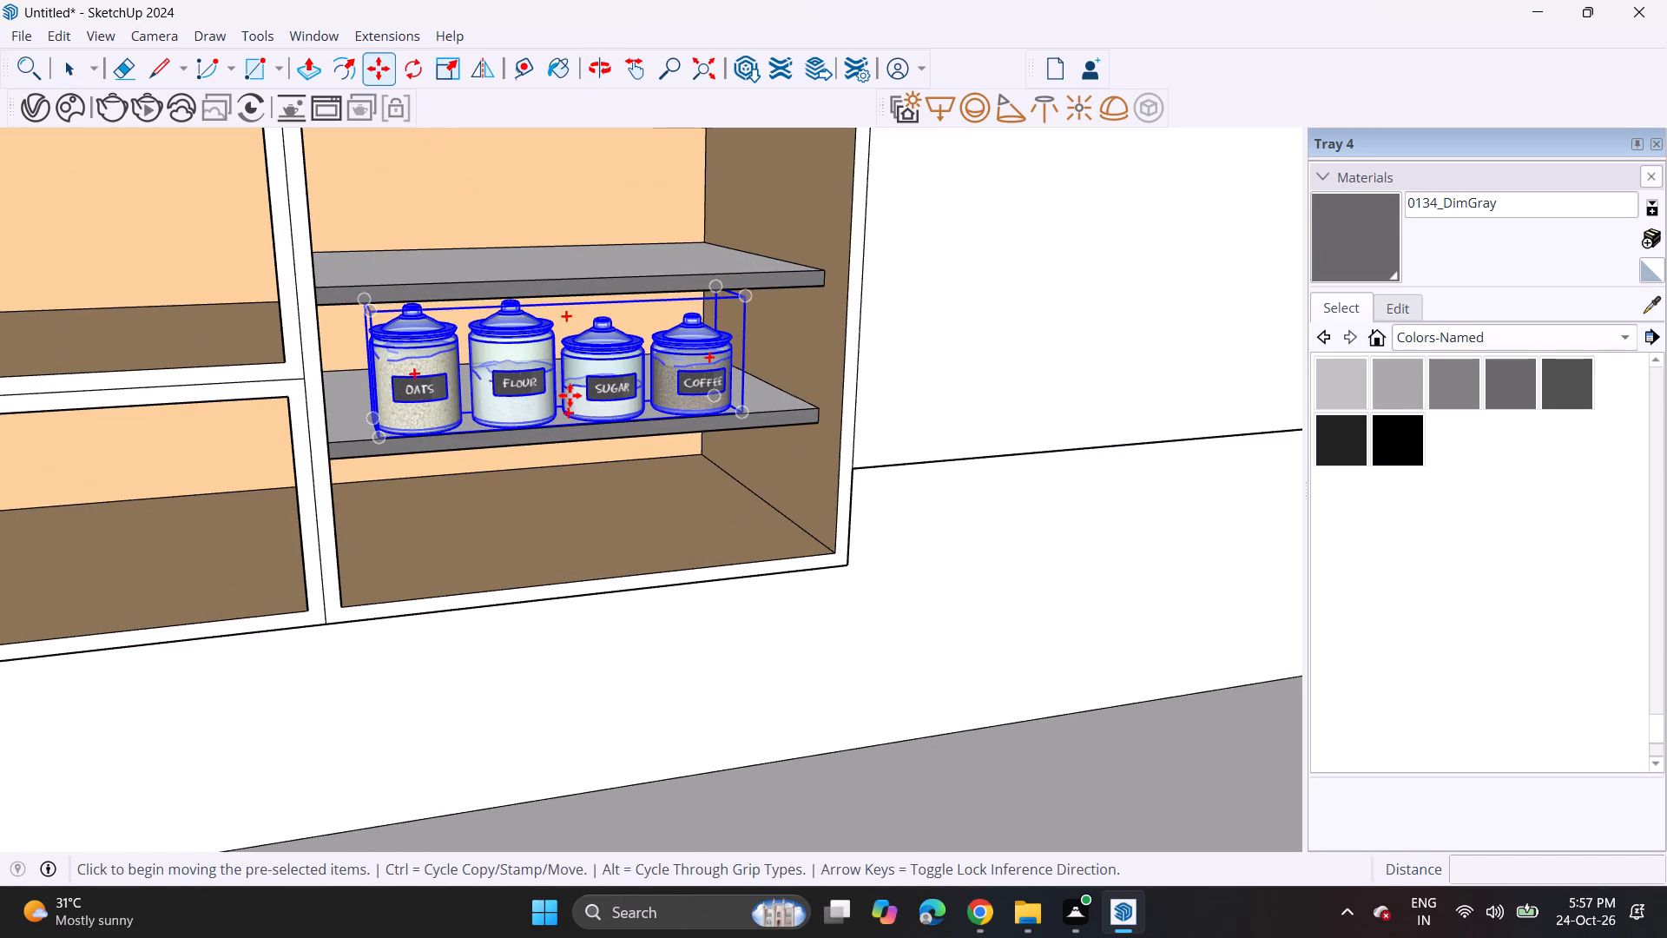
left_click(563, 378)
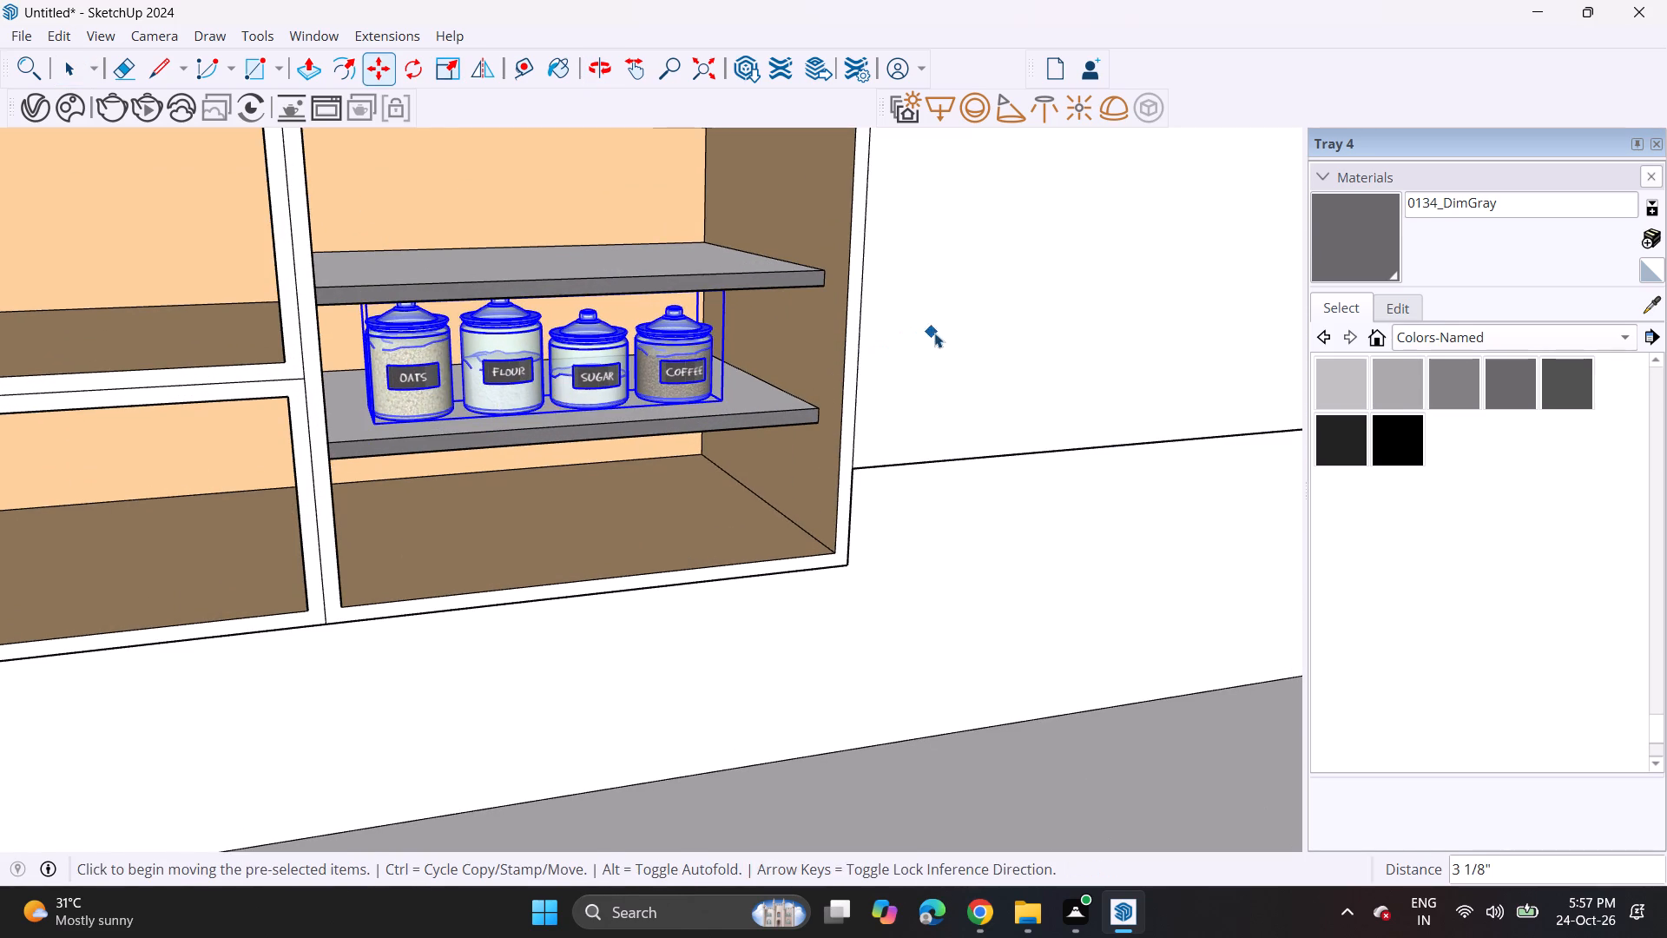
key("space")
left_click(934, 333)
Import Food+jars (1) and place the black-lidded jar set on the upper grey shelf of the same cabinet.
middle_click_drag(934, 352, 852, 294)
middle_click_drag(768, 323, 927, 406)
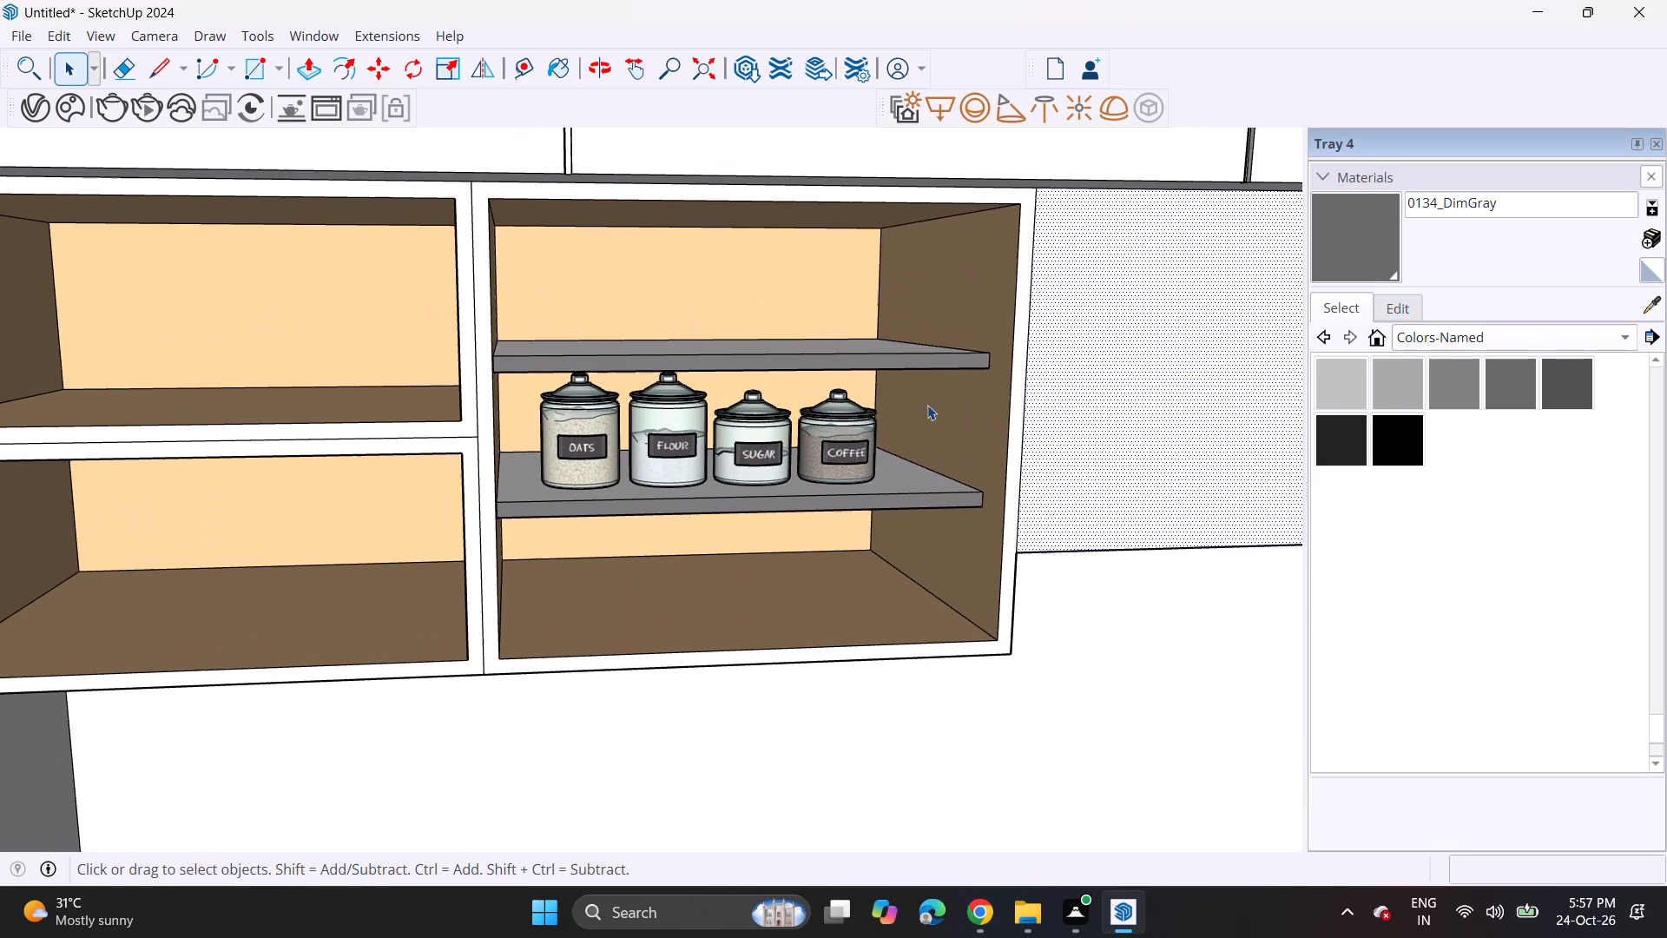
left_click(21, 32)
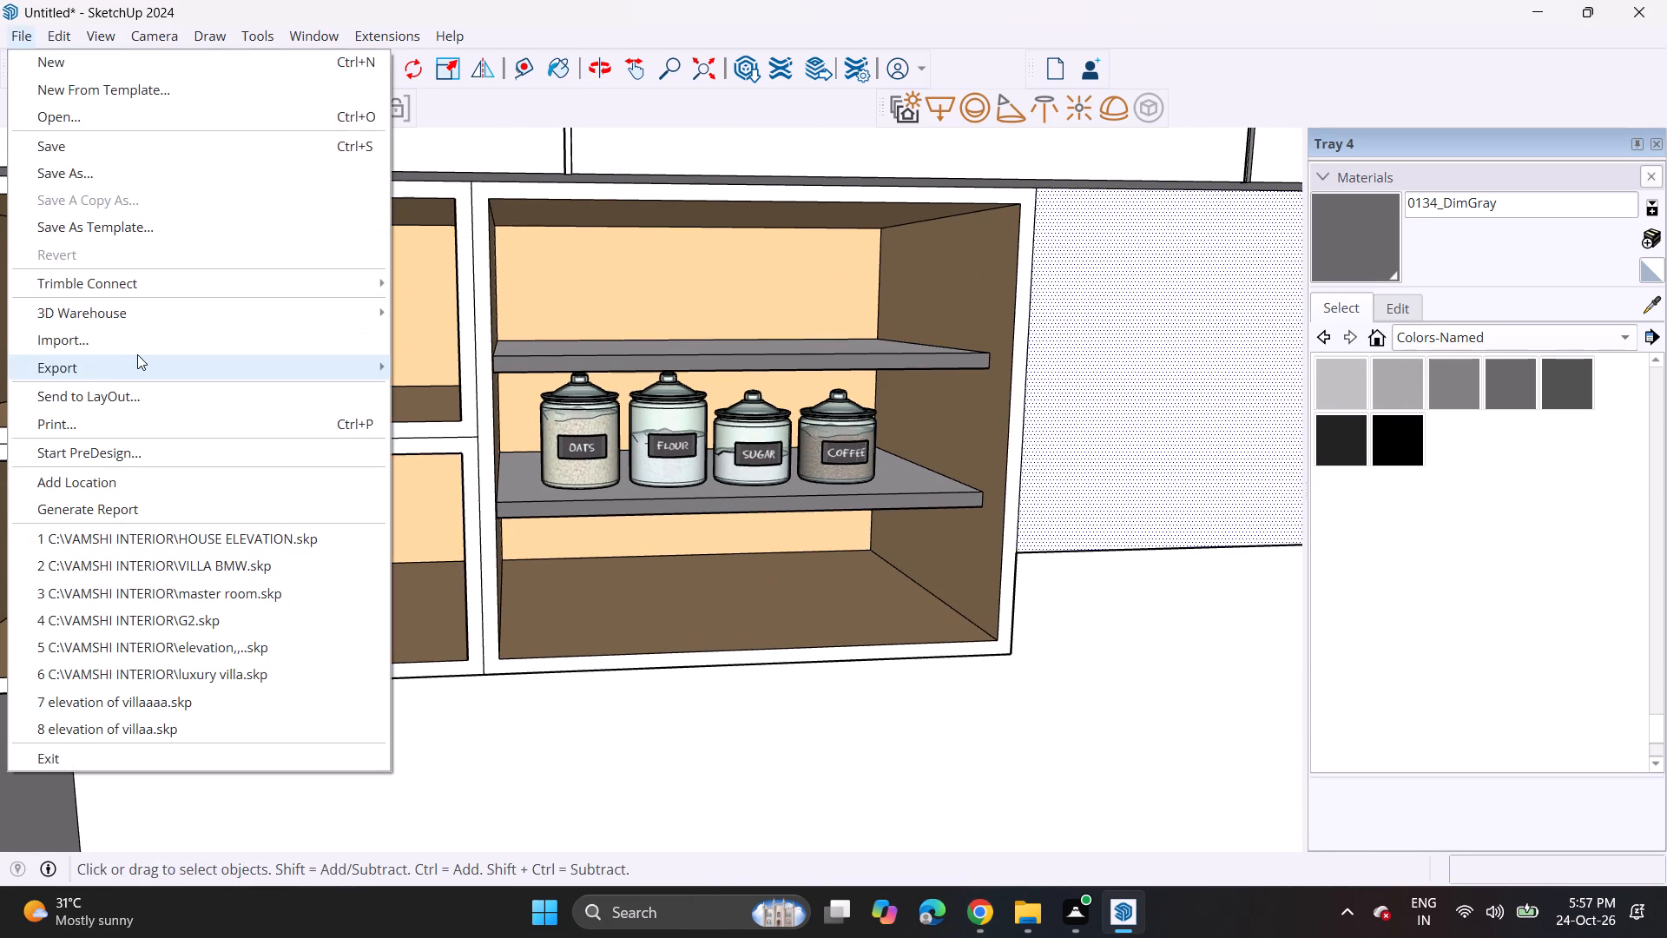
left_click(137, 354)
left_click(137, 349)
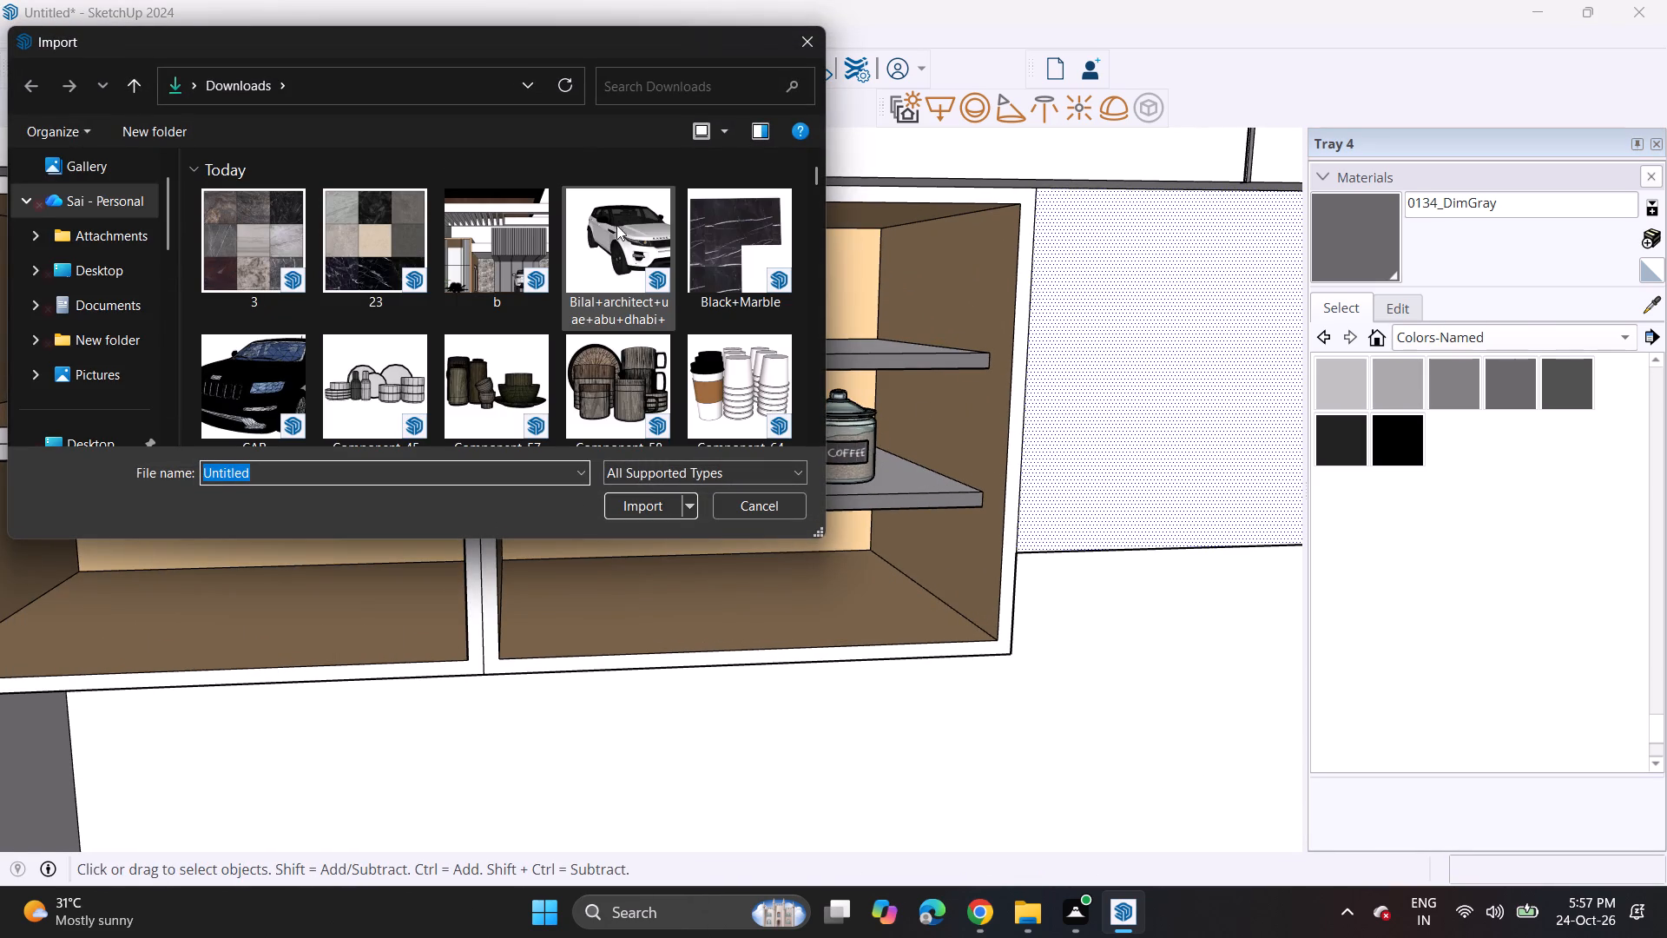
scroll(637, 323, "down", 2)
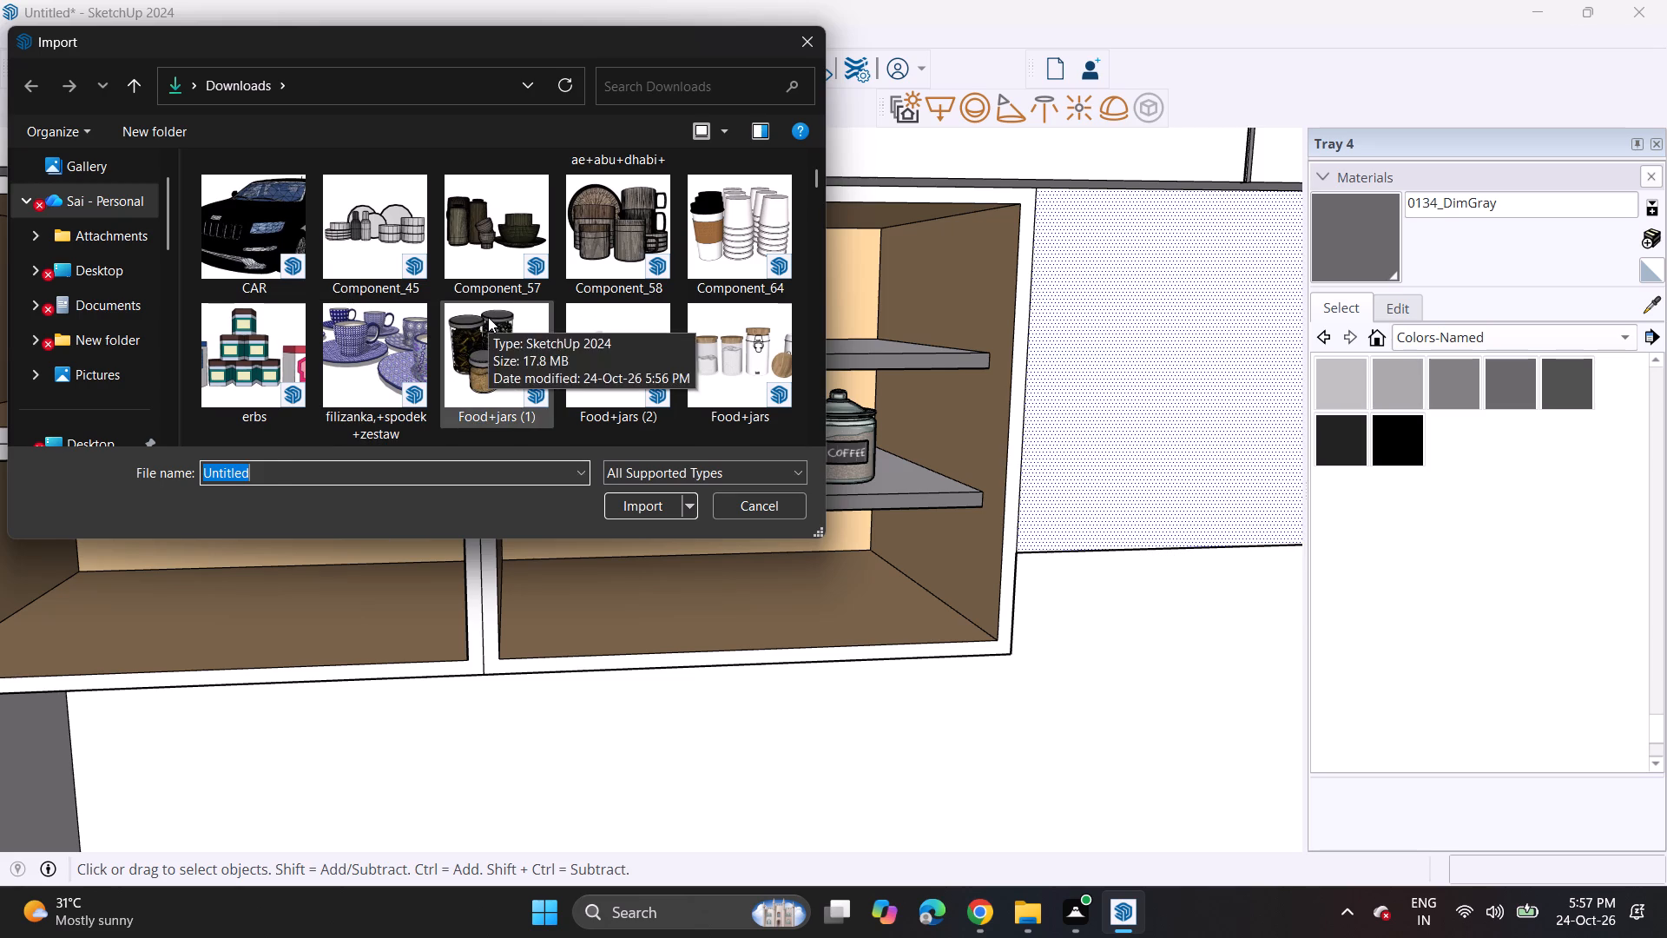
left_click(488, 317)
left_click(625, 518)
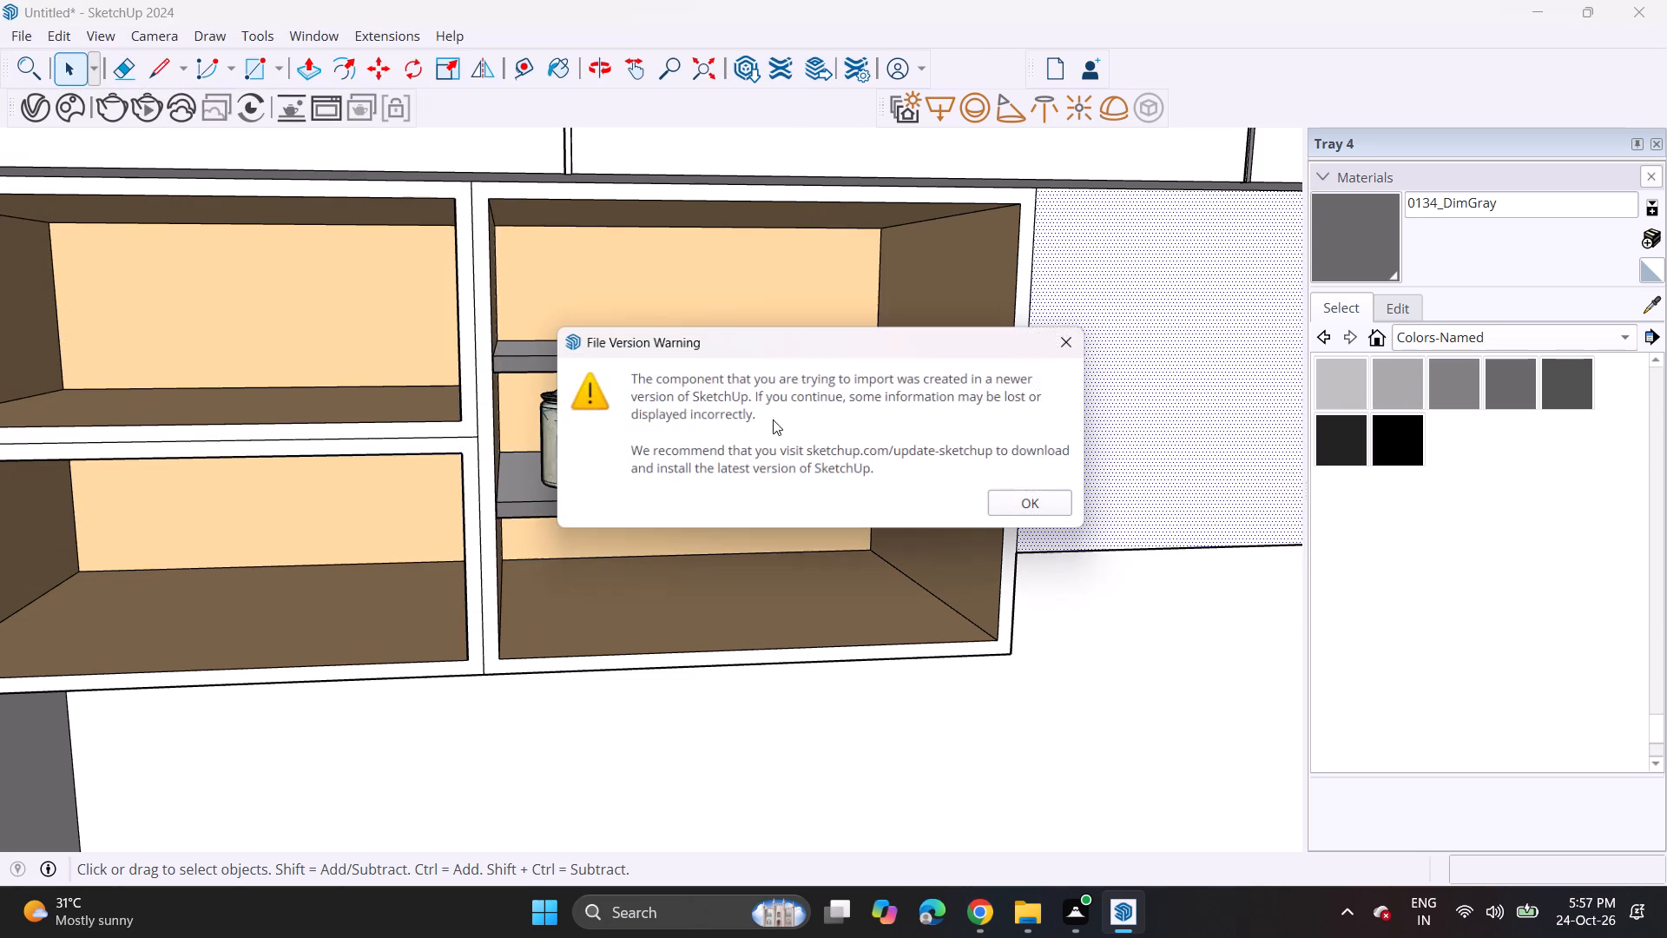
left_click(1006, 498)
middle_click_drag(704, 377, 780, 432)
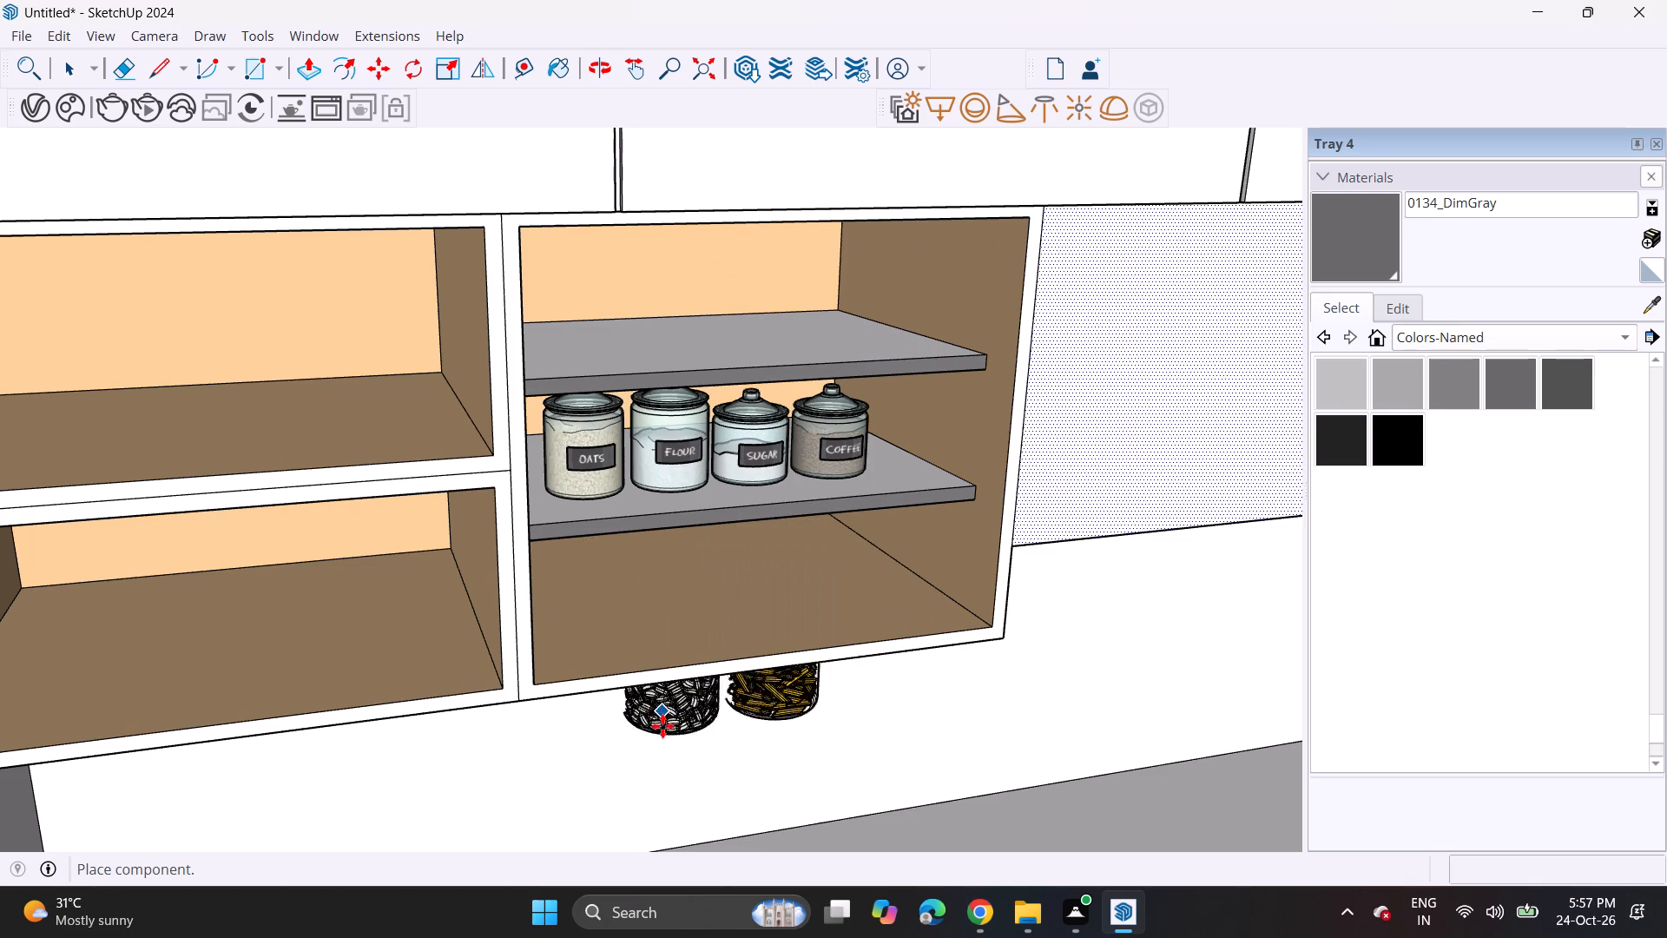
scroll(804, 715, "down", 6)
middle_click_drag(702, 599, 690, 585)
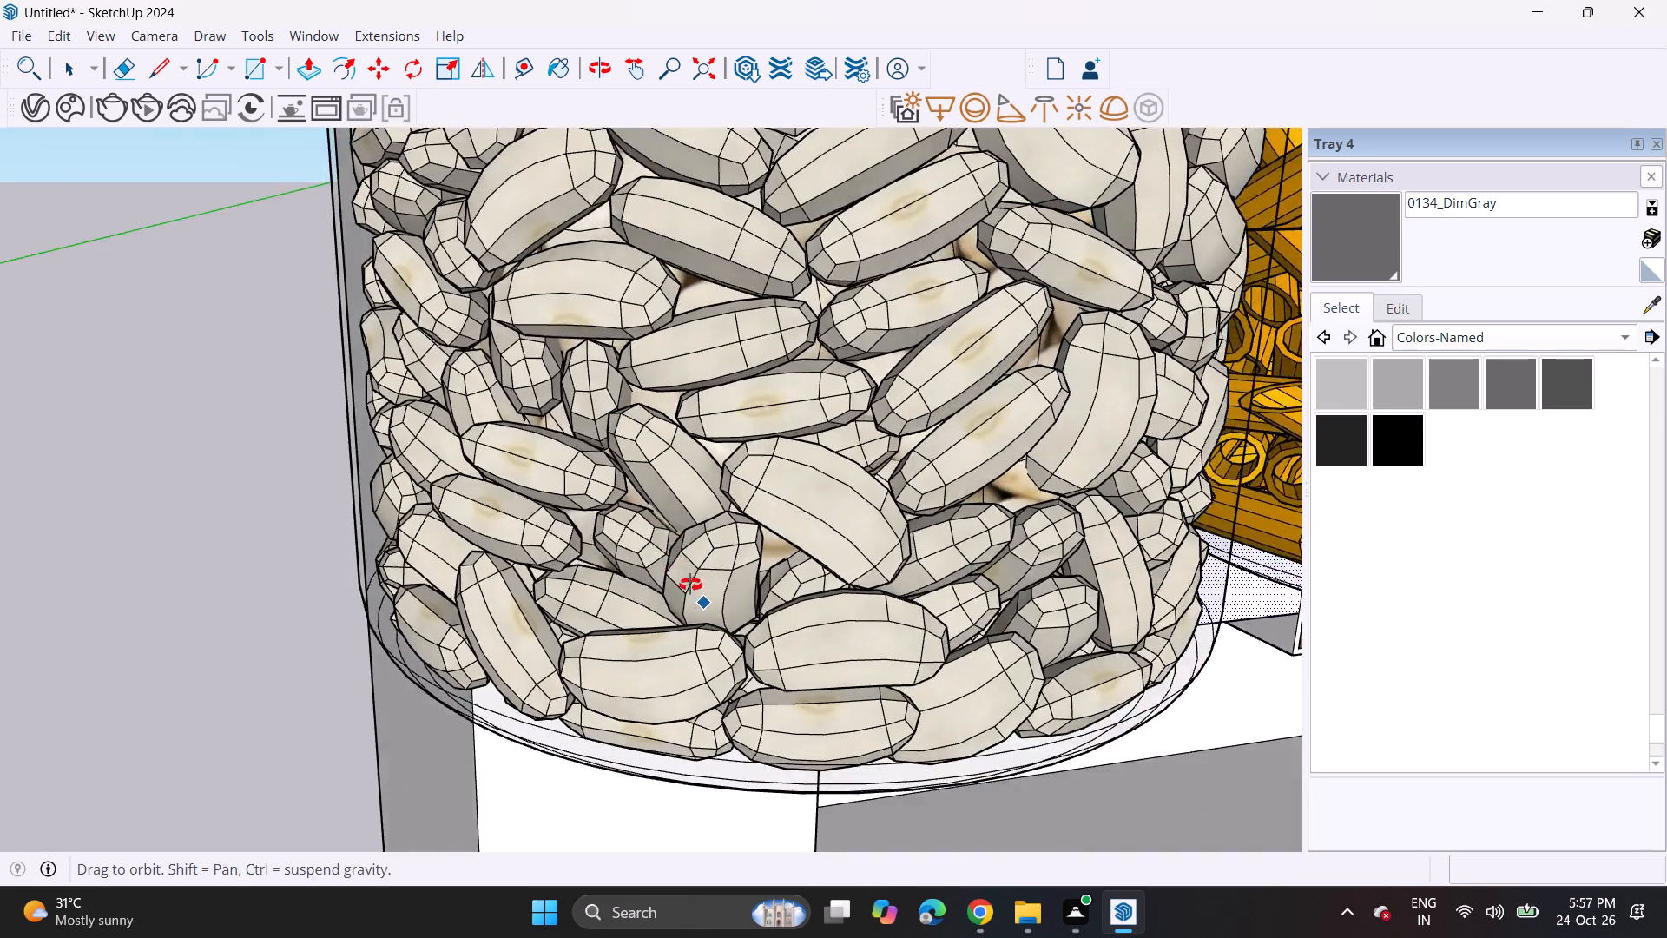
middle_click_drag(690, 585, 545, 413)
scroll(517, 395, "down", 20)
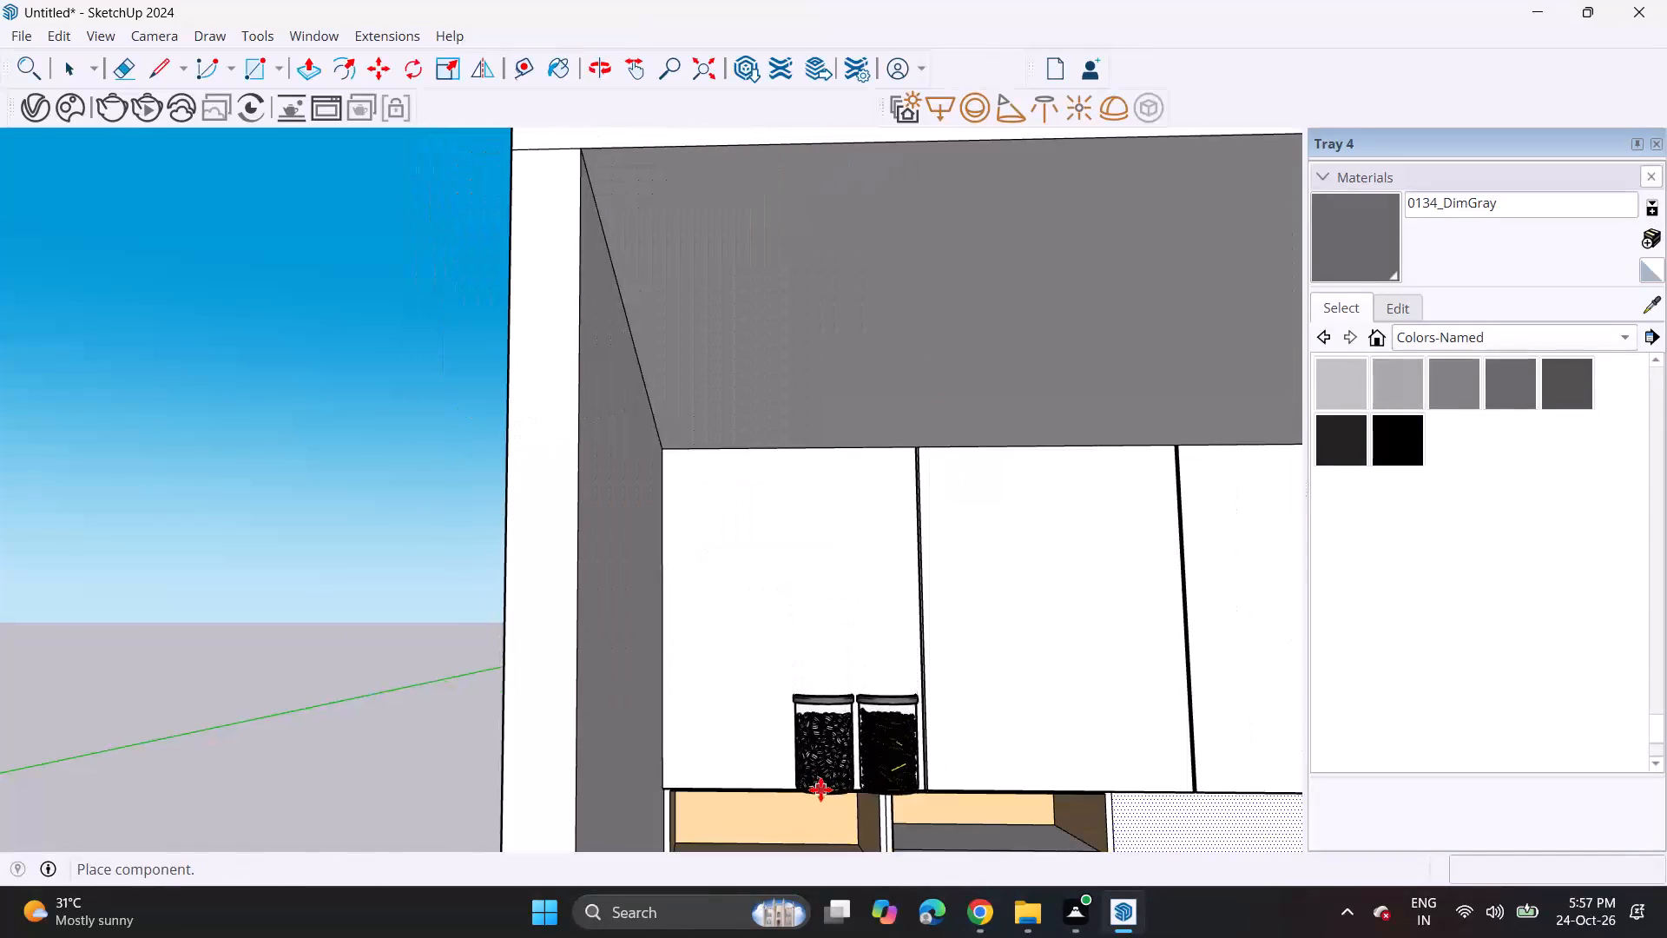
left_click(941, 834)
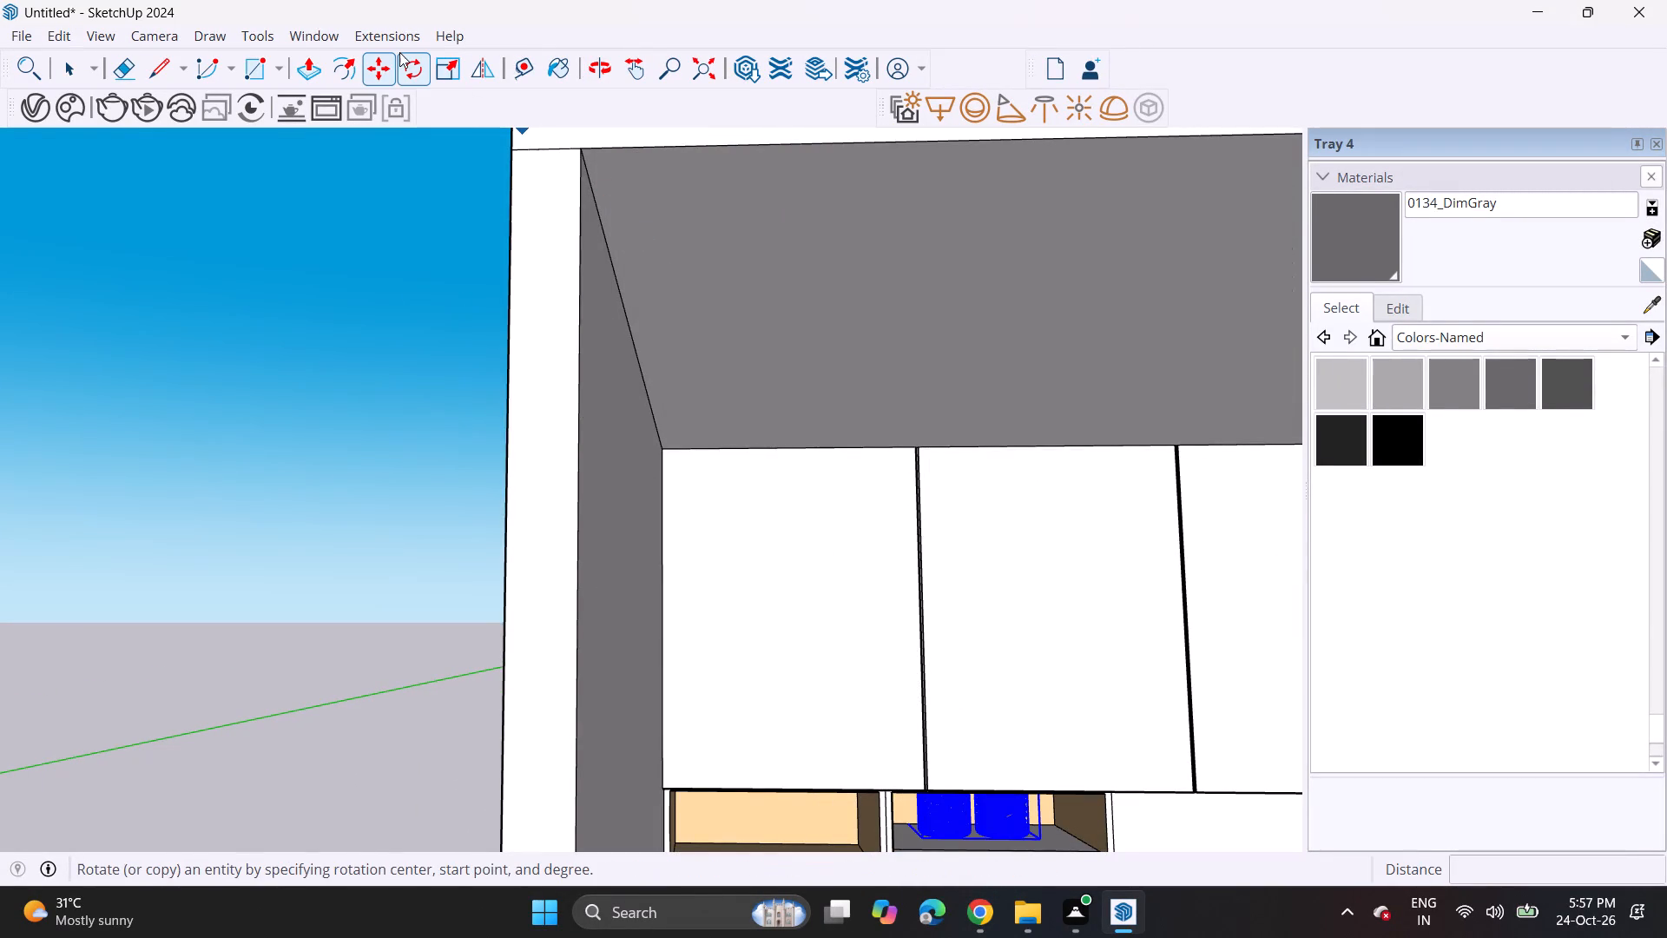
Rotate the black-lidded jar set 180 degrees horizontally so its small jars face the front.
left_click(399, 52)
middle_click_drag(619, 358, 661, 559)
middle_click_drag(773, 620, 554, 266)
scroll(530, 232, "up", 1, "shift")
middle_click_drag(801, 648, 659, 368)
middle_click_drag(669, 393, 692, 439)
left_click(748, 586)
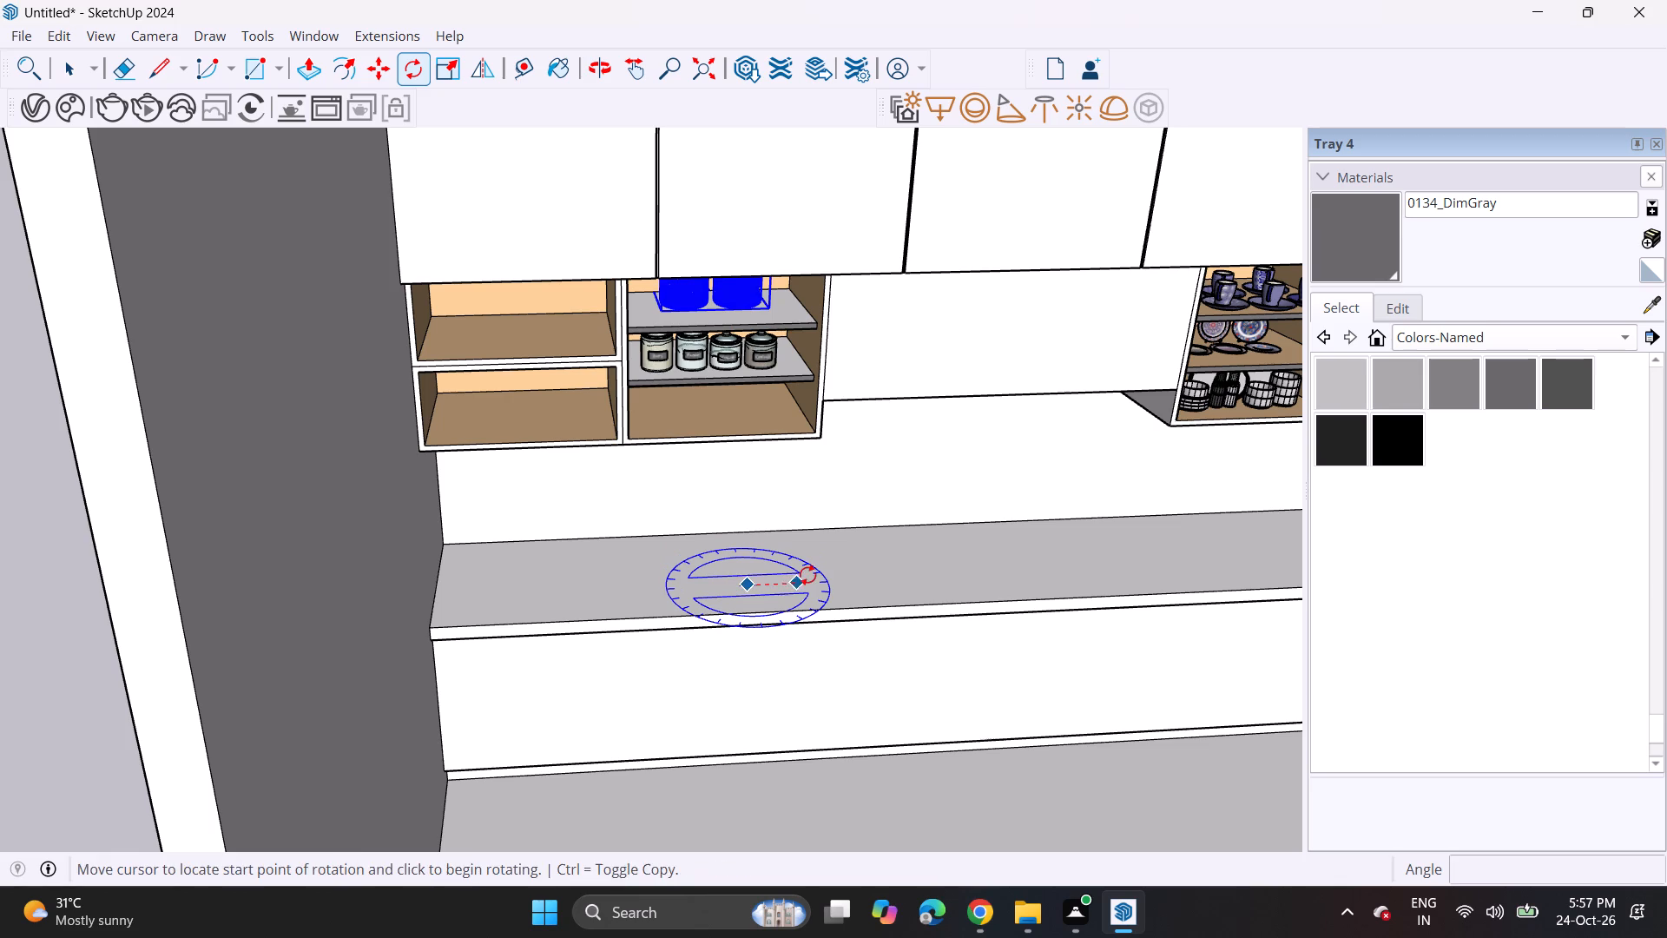
left_click(807, 577)
left_click(681, 586)
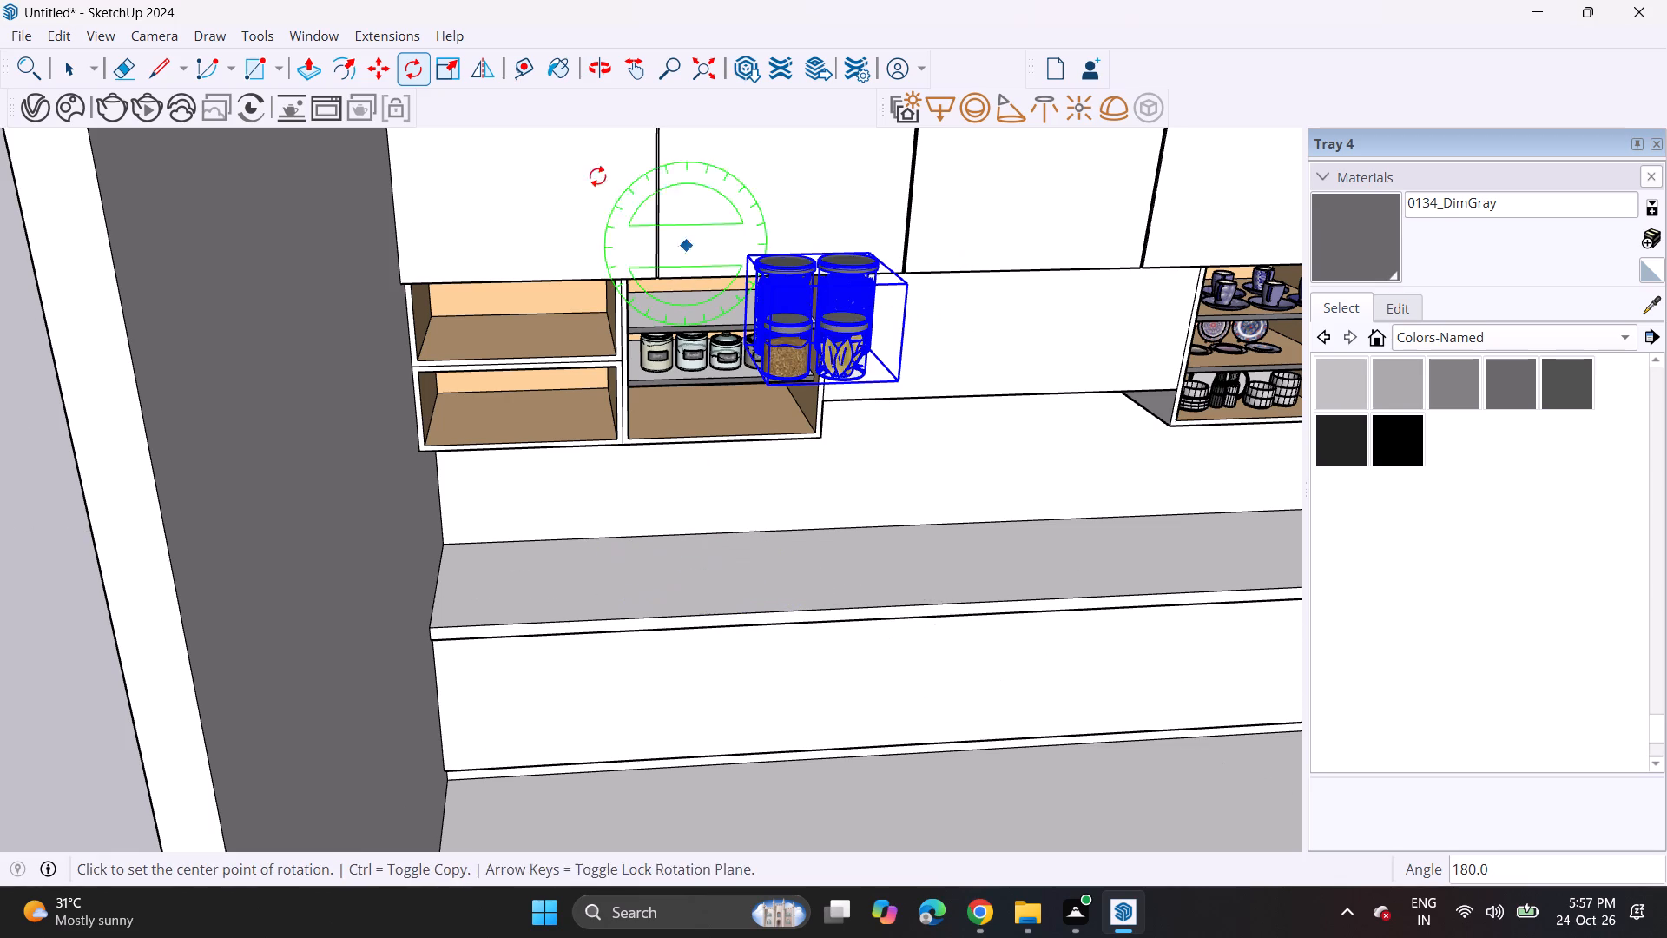
Scale the black-lidded jar set down uniformly from its top corner to suit the upper grey shelf.
left_click(460, 72)
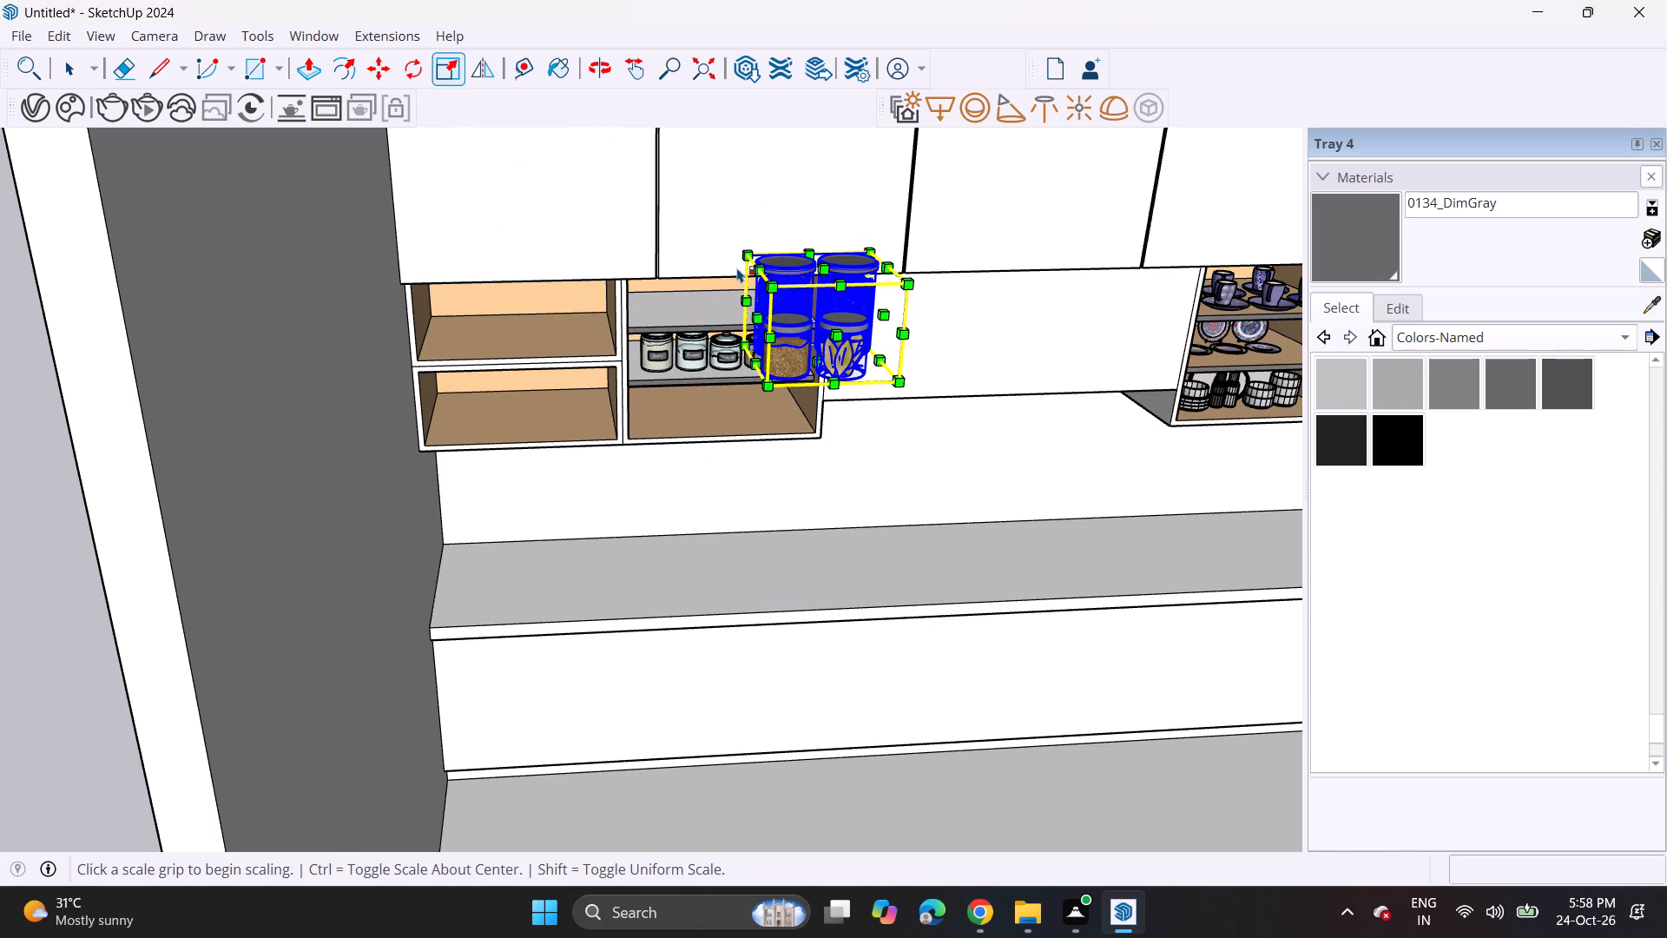
left_click(742, 248)
left_click(748, 259)
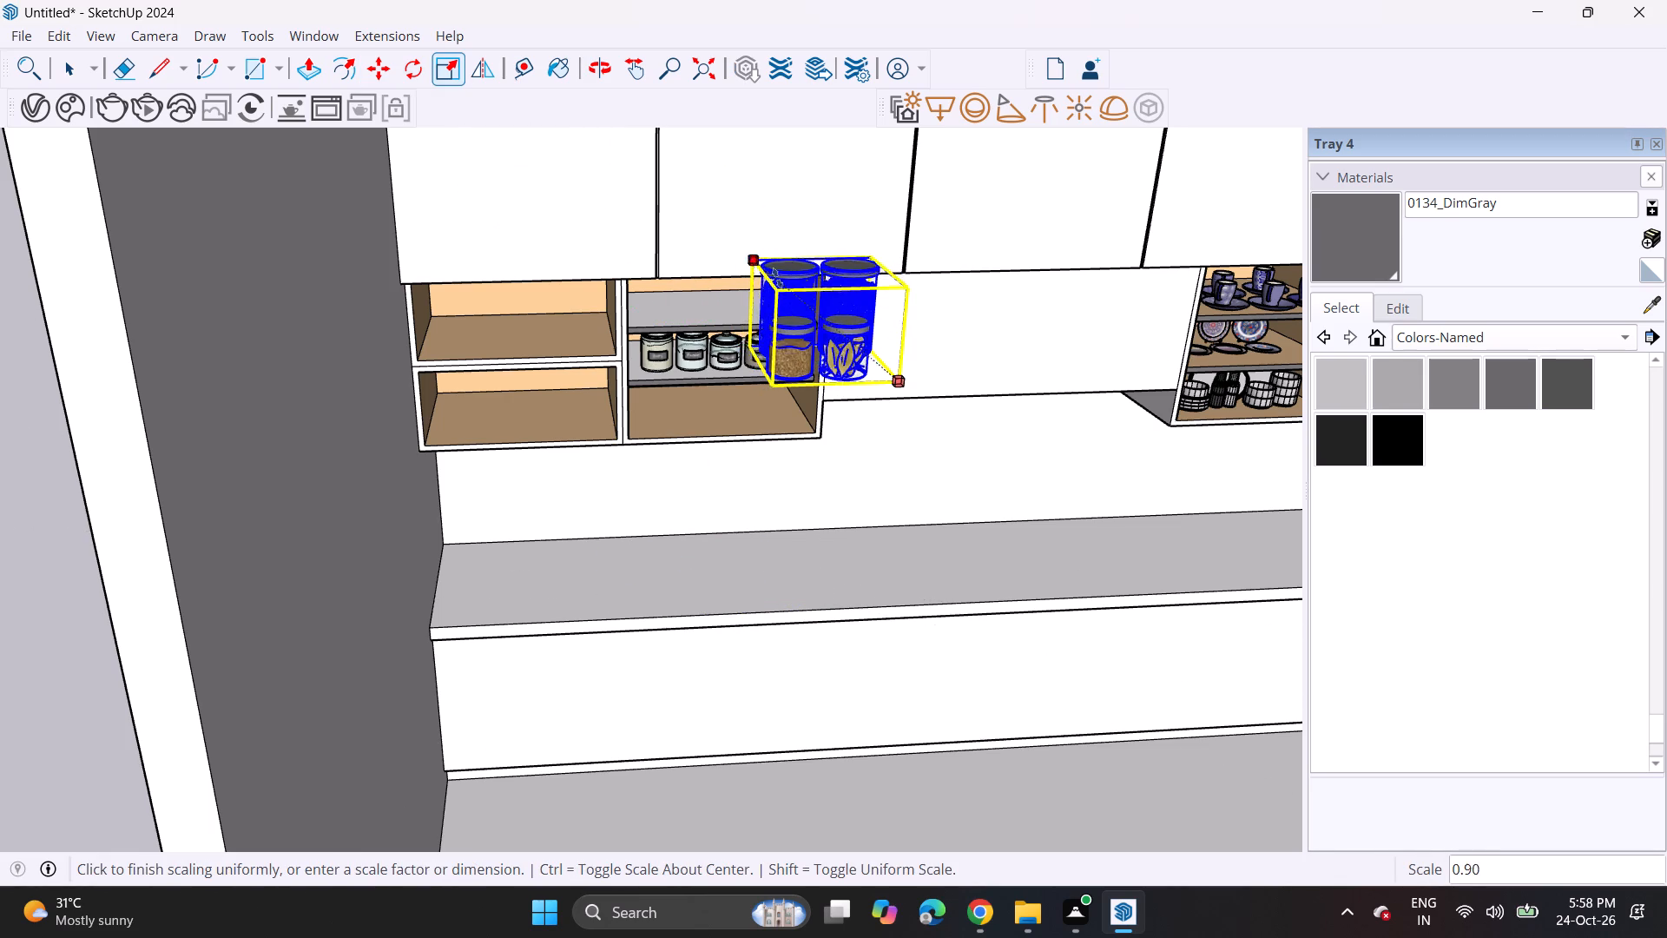
left_click(831, 317)
Move the scaled jar set about 2' 2 3/8" onto the upper grey shelf above the canisters.
scroll(520, 156, "up", 3)
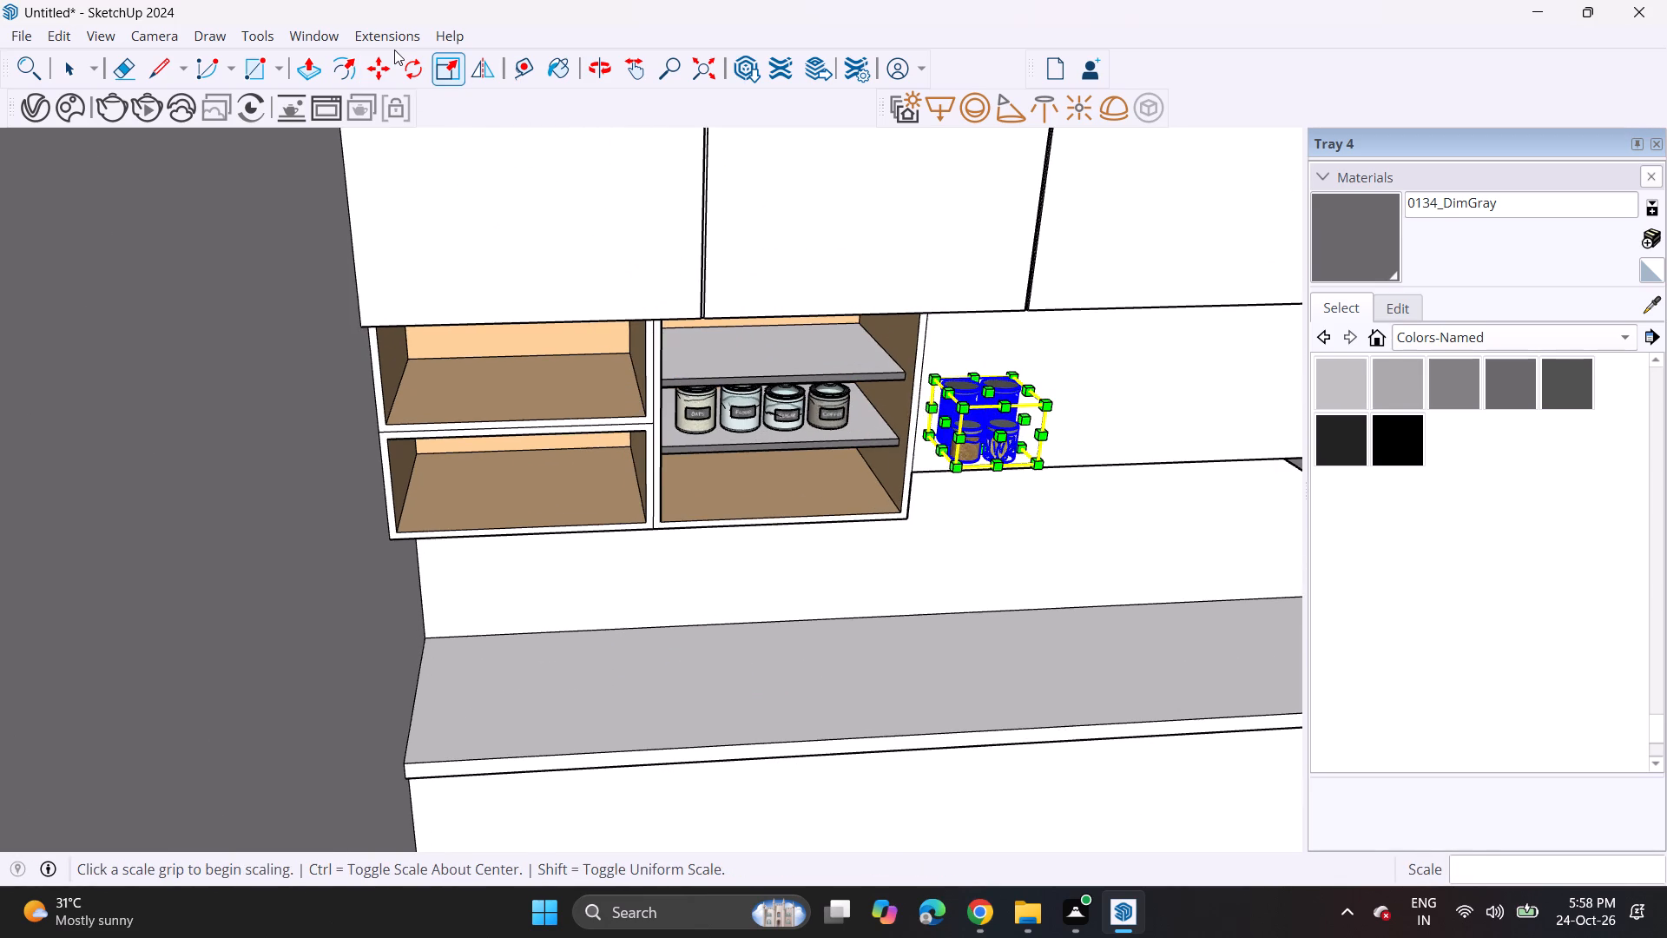
left_click(376, 63)
scroll(1019, 413, "up", 4)
left_click(1051, 478)
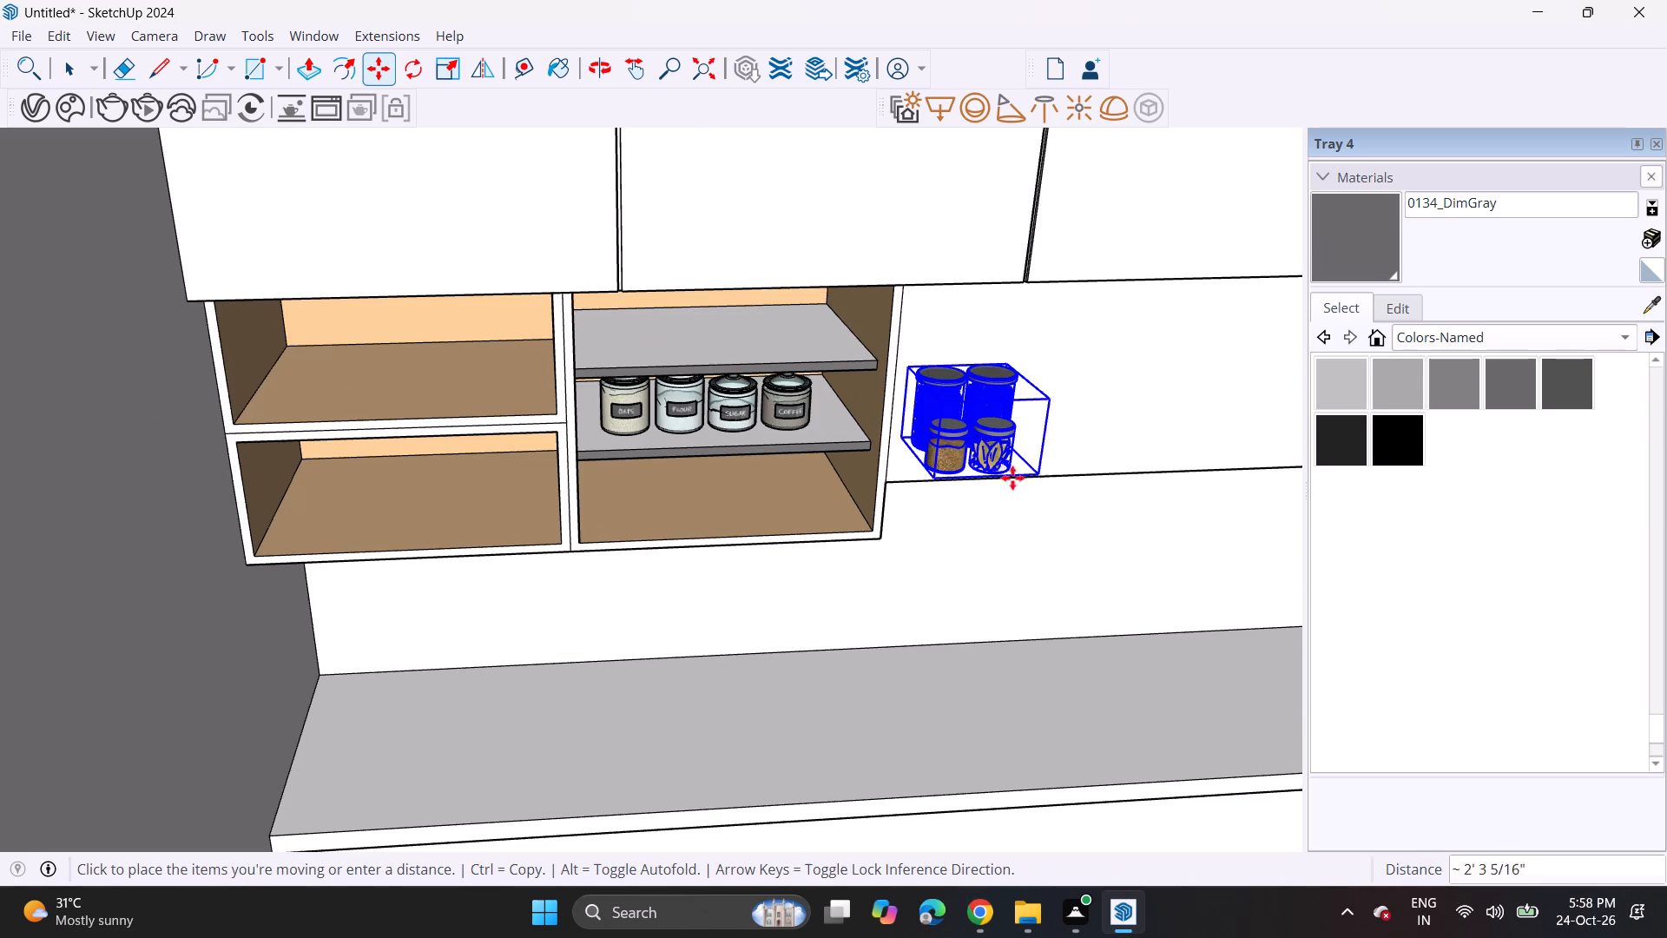
left_click(838, 360)
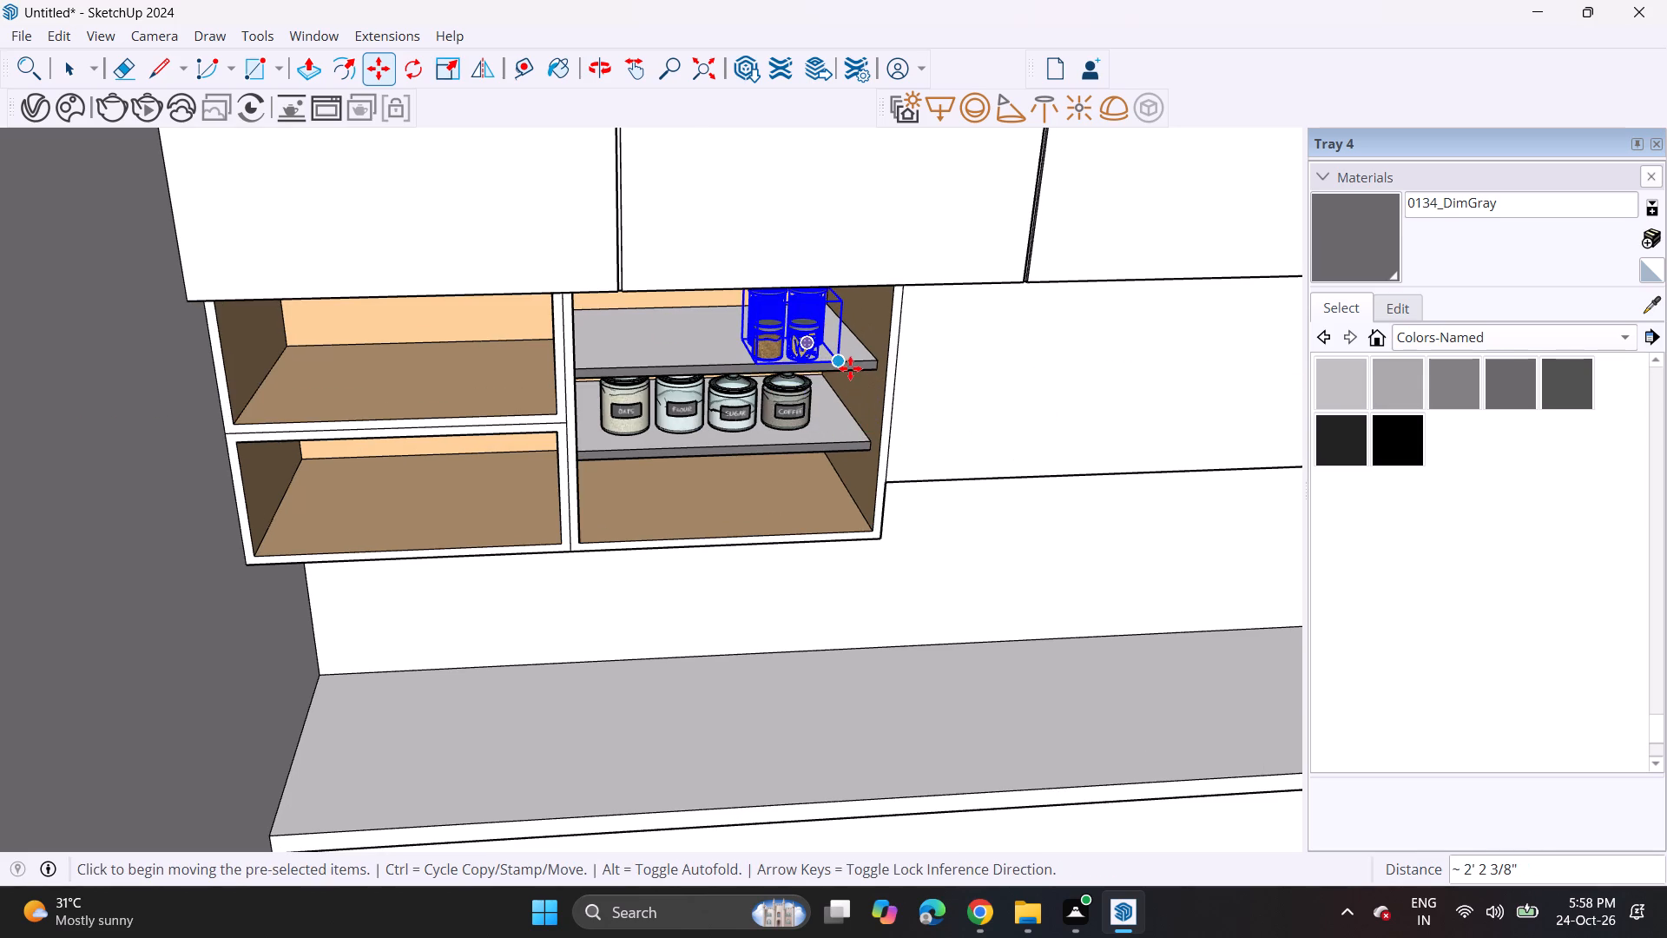
Copy the jar set about 9 9/16" along the upper grey shelf towards the cabinet's divider.
left_click(850, 368)
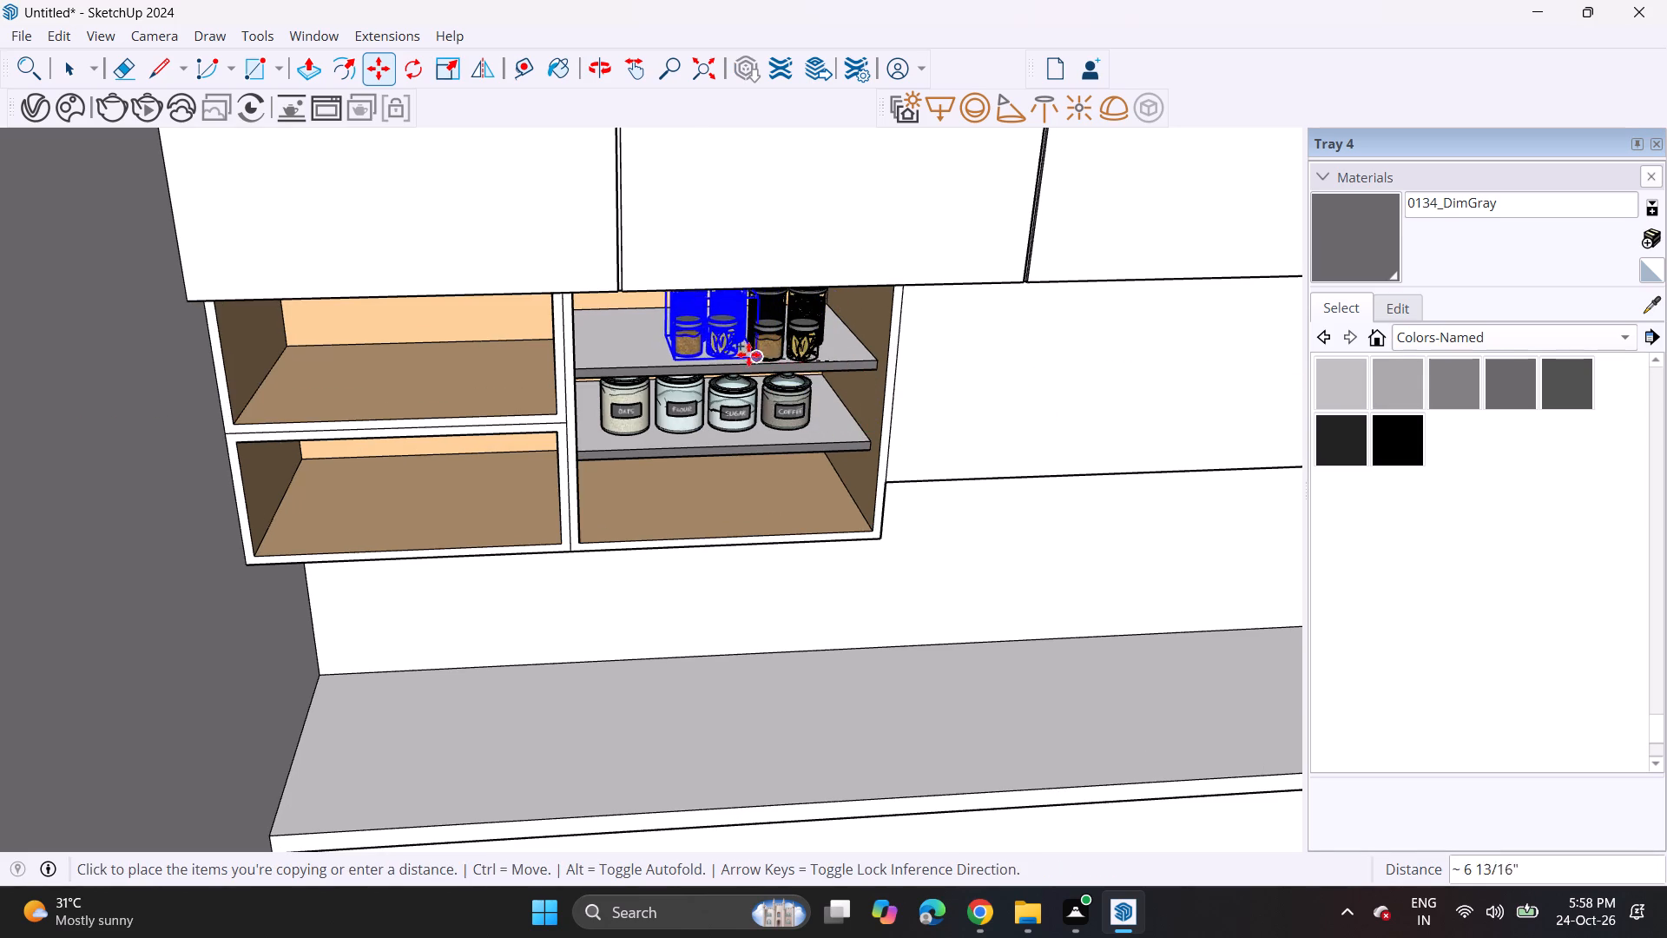
left_click(729, 353)
Move the original jar set about 4 5/8" back on the upper shelf, closer to and in line with its copy.
scroll(776, 335, "up", 4)
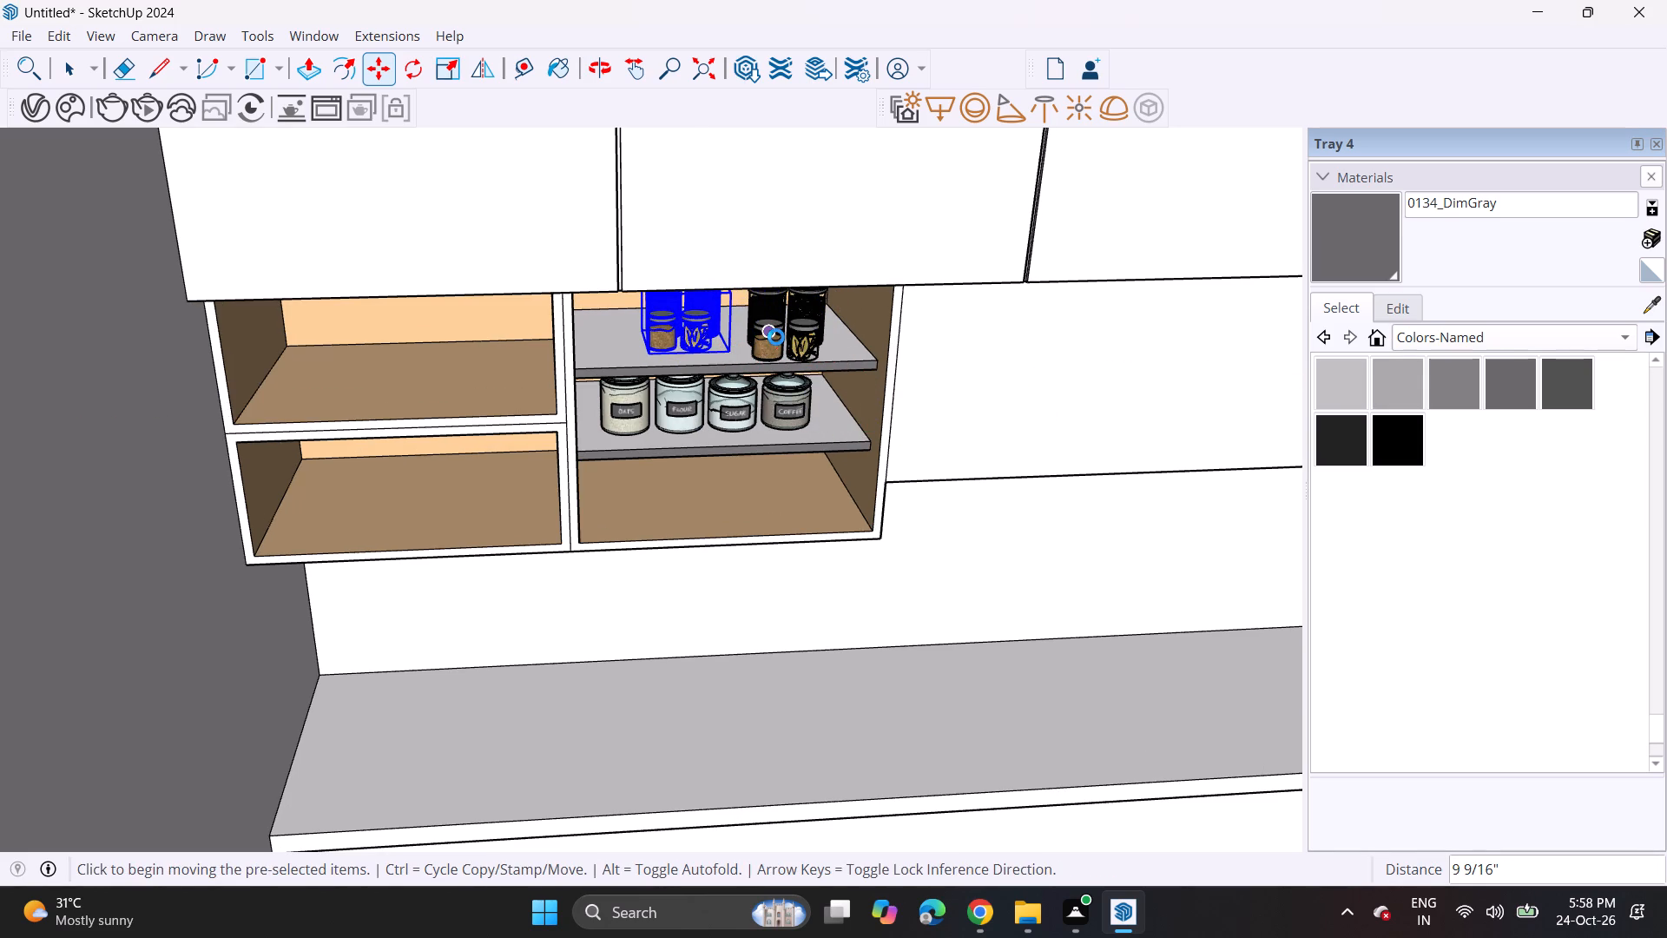
scroll(776, 337, "up", 4)
scroll(814, 310, "down", 1)
scroll(814, 310, "up", 6)
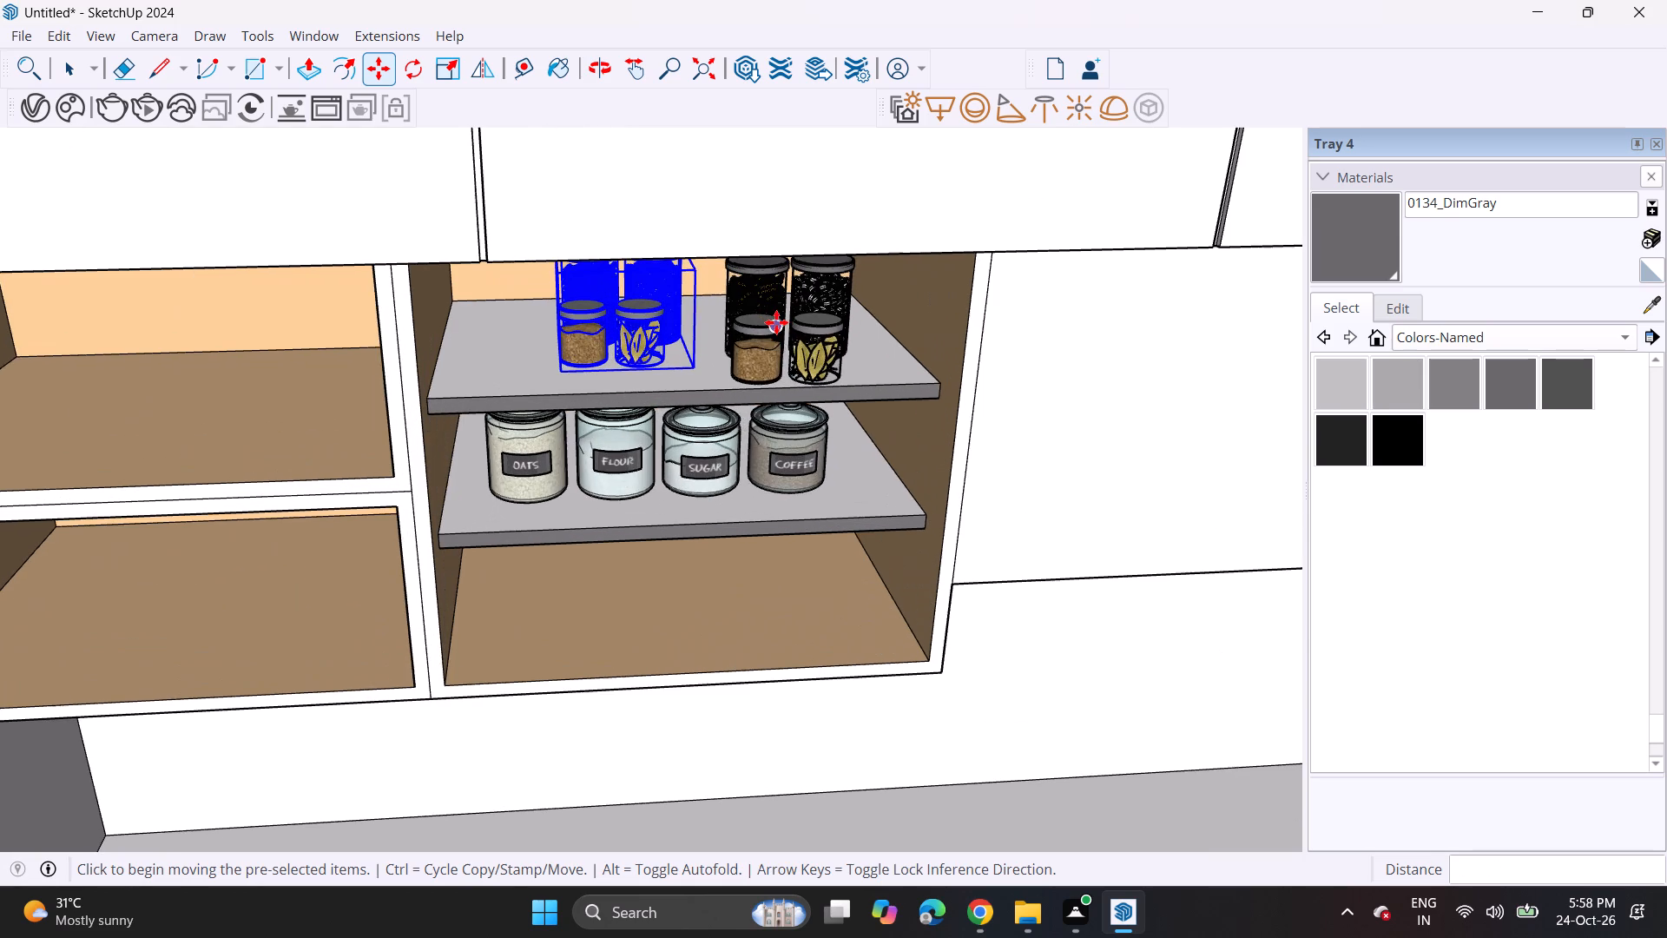
key("space")
left_click(791, 362)
key("m")
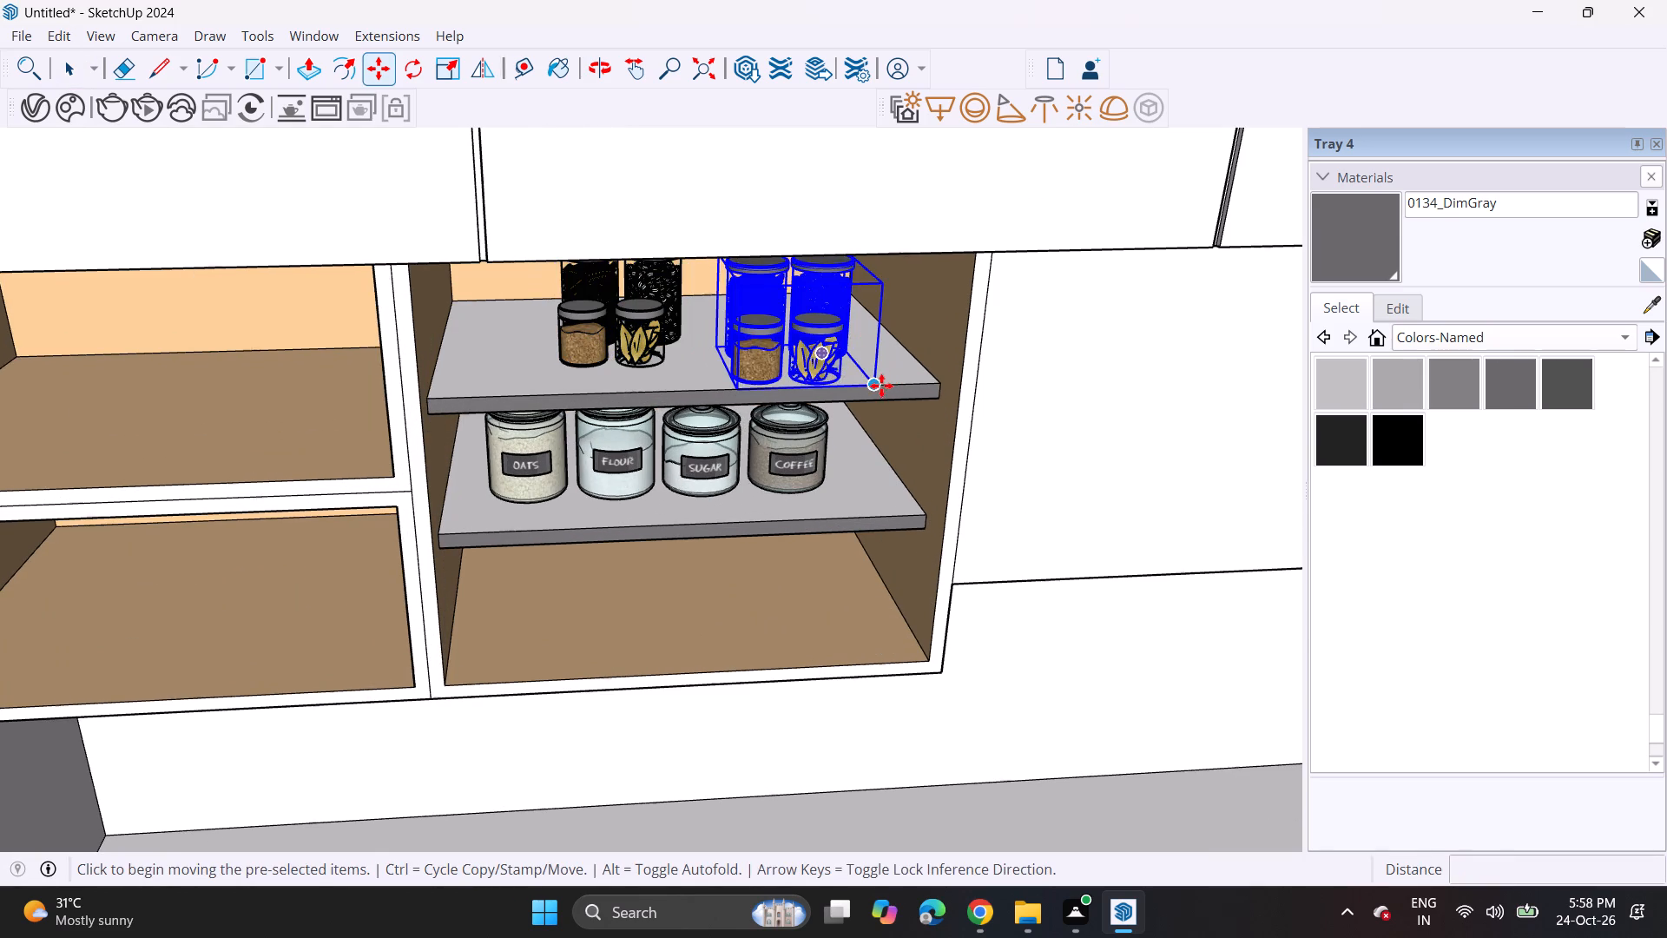
left_click(881, 386)
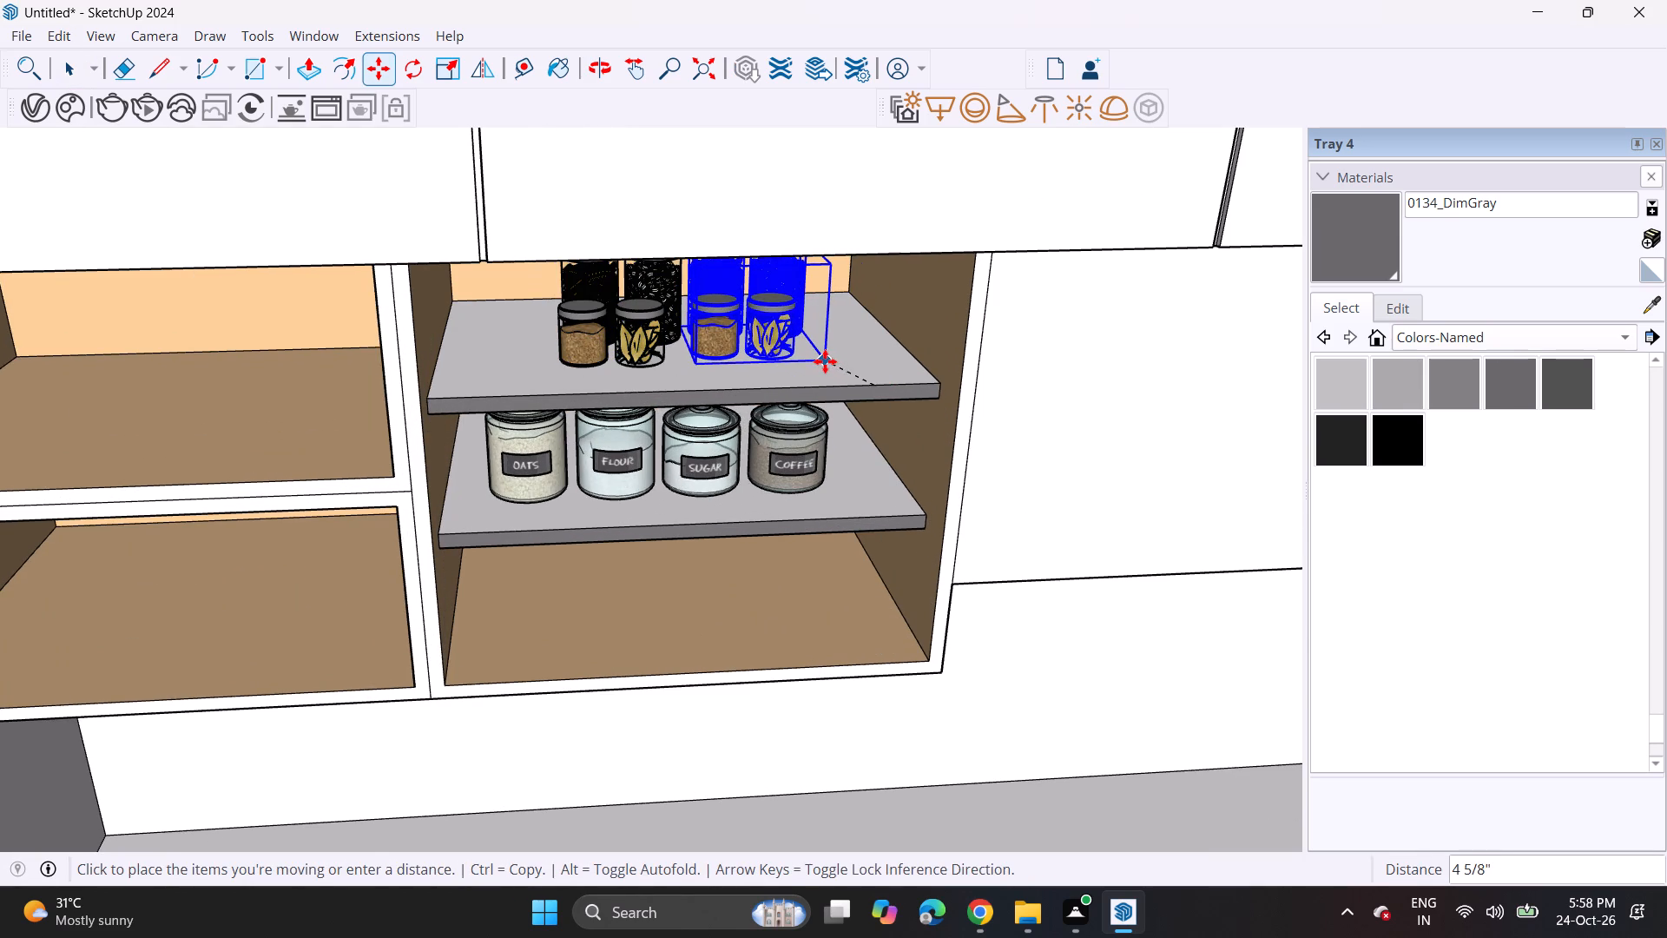
left_click(825, 361)
key("space")
left_click(1026, 404)
middle_click_drag(972, 475, 917, 333)
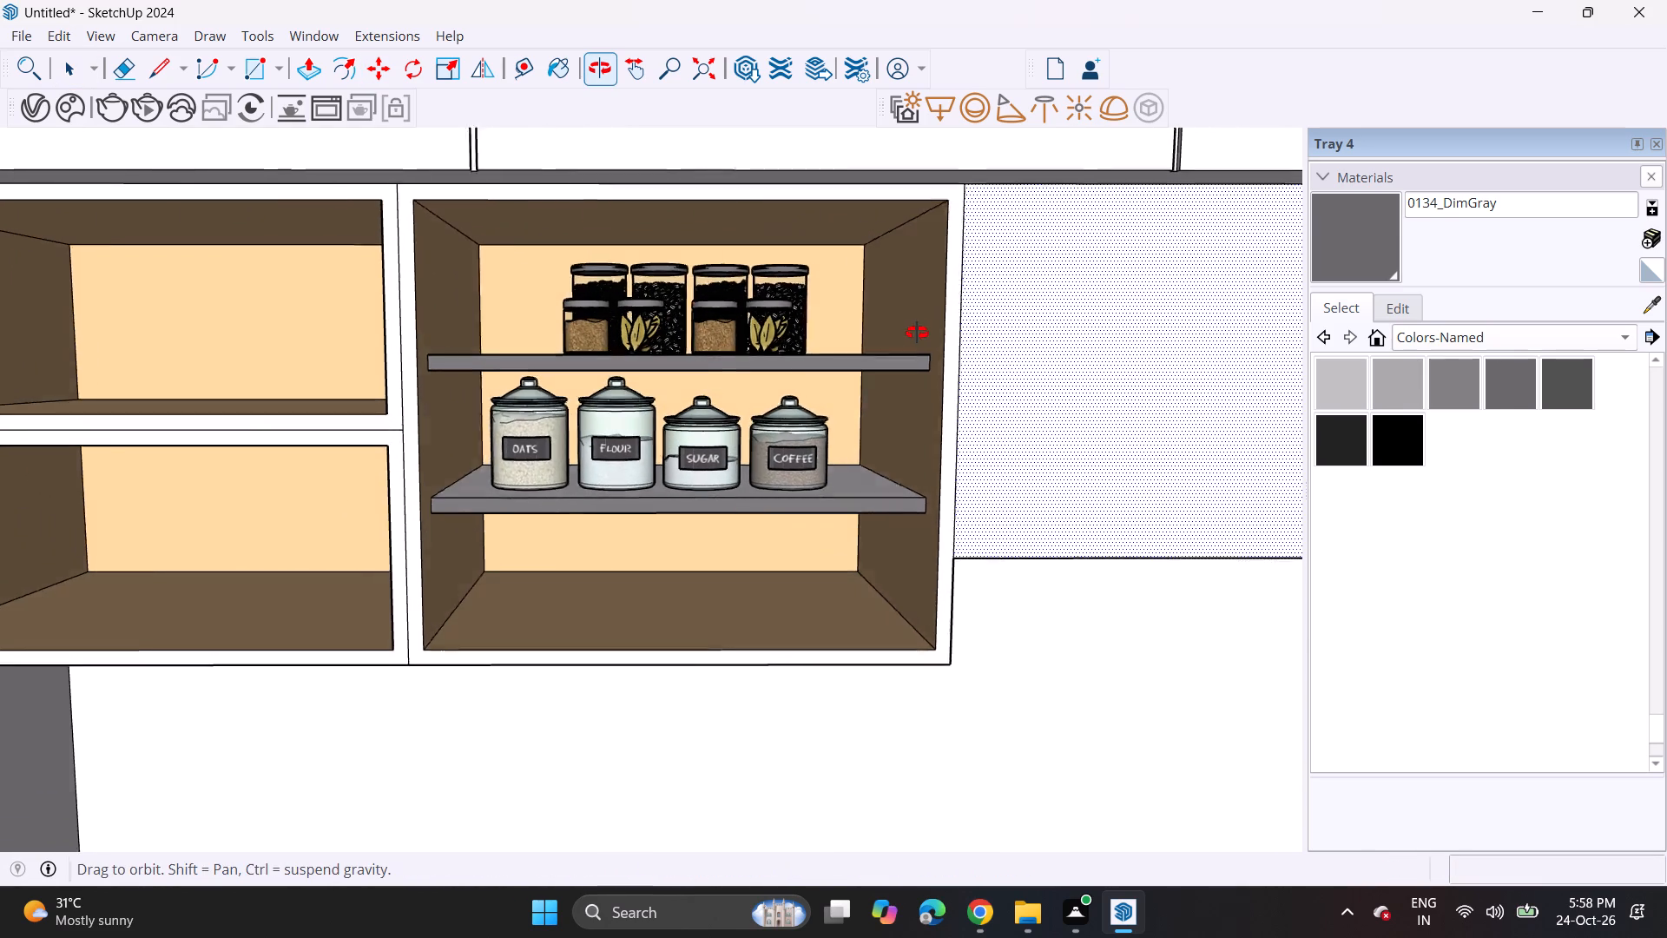
middle_click_drag(917, 333, 914, 331)
scroll(784, 320, "down", 3)
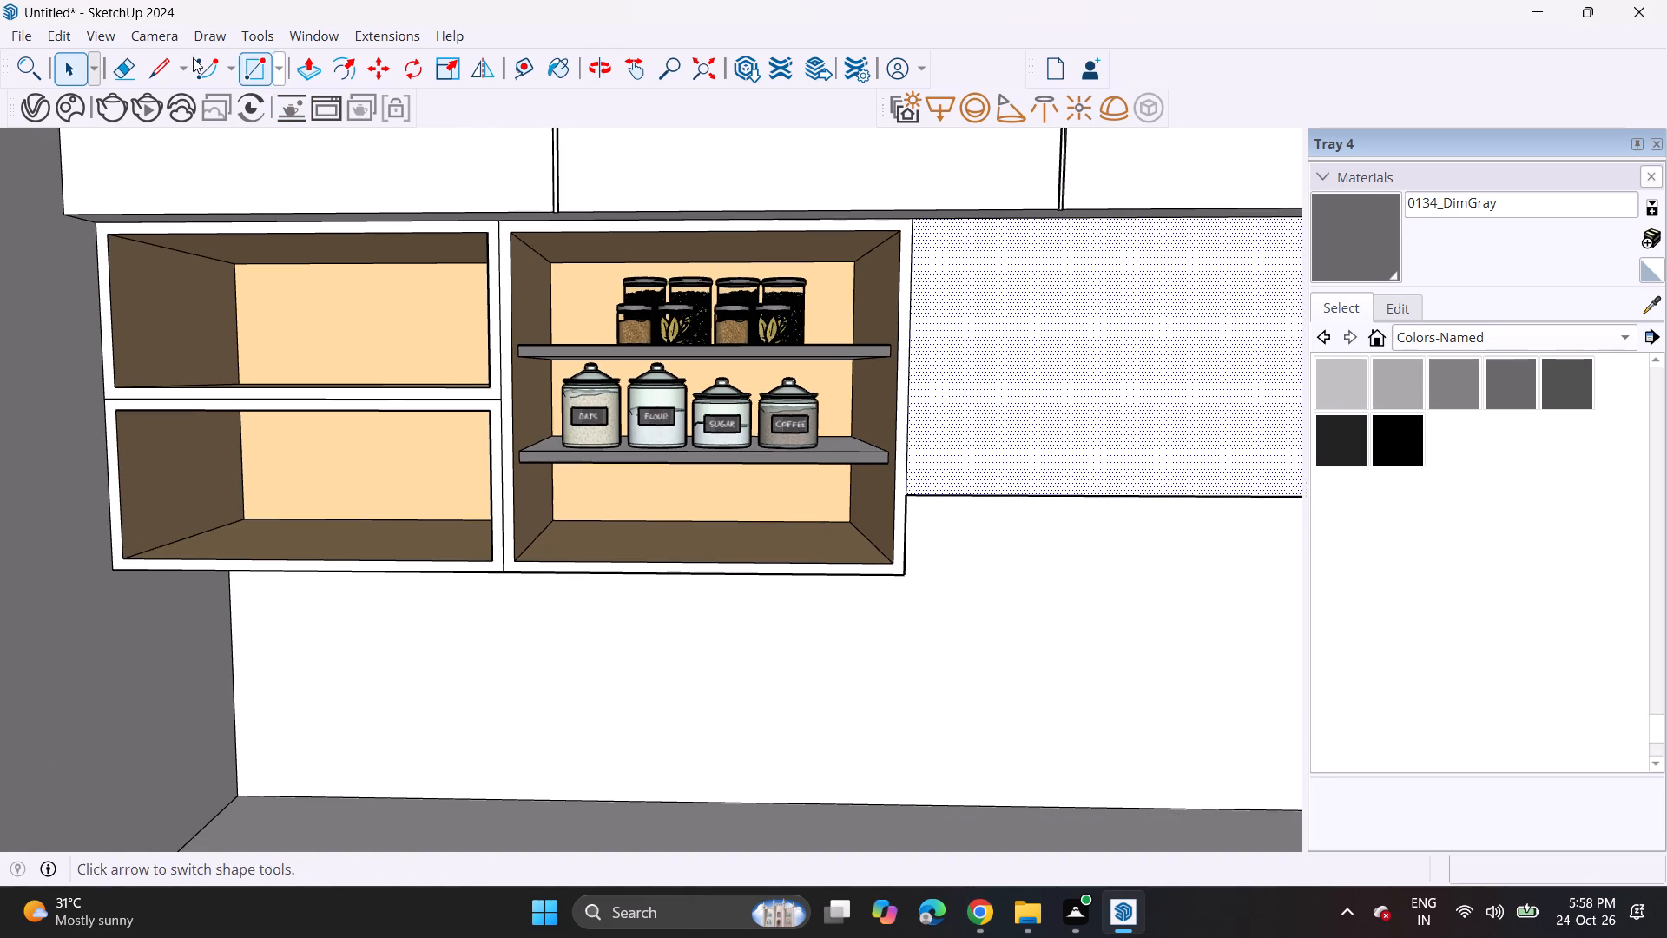
Import the Component_64 takeaway coffee cups and place them in the upper compartment of the leftmost open wall cabinet.
left_click(27, 27)
left_click(98, 342)
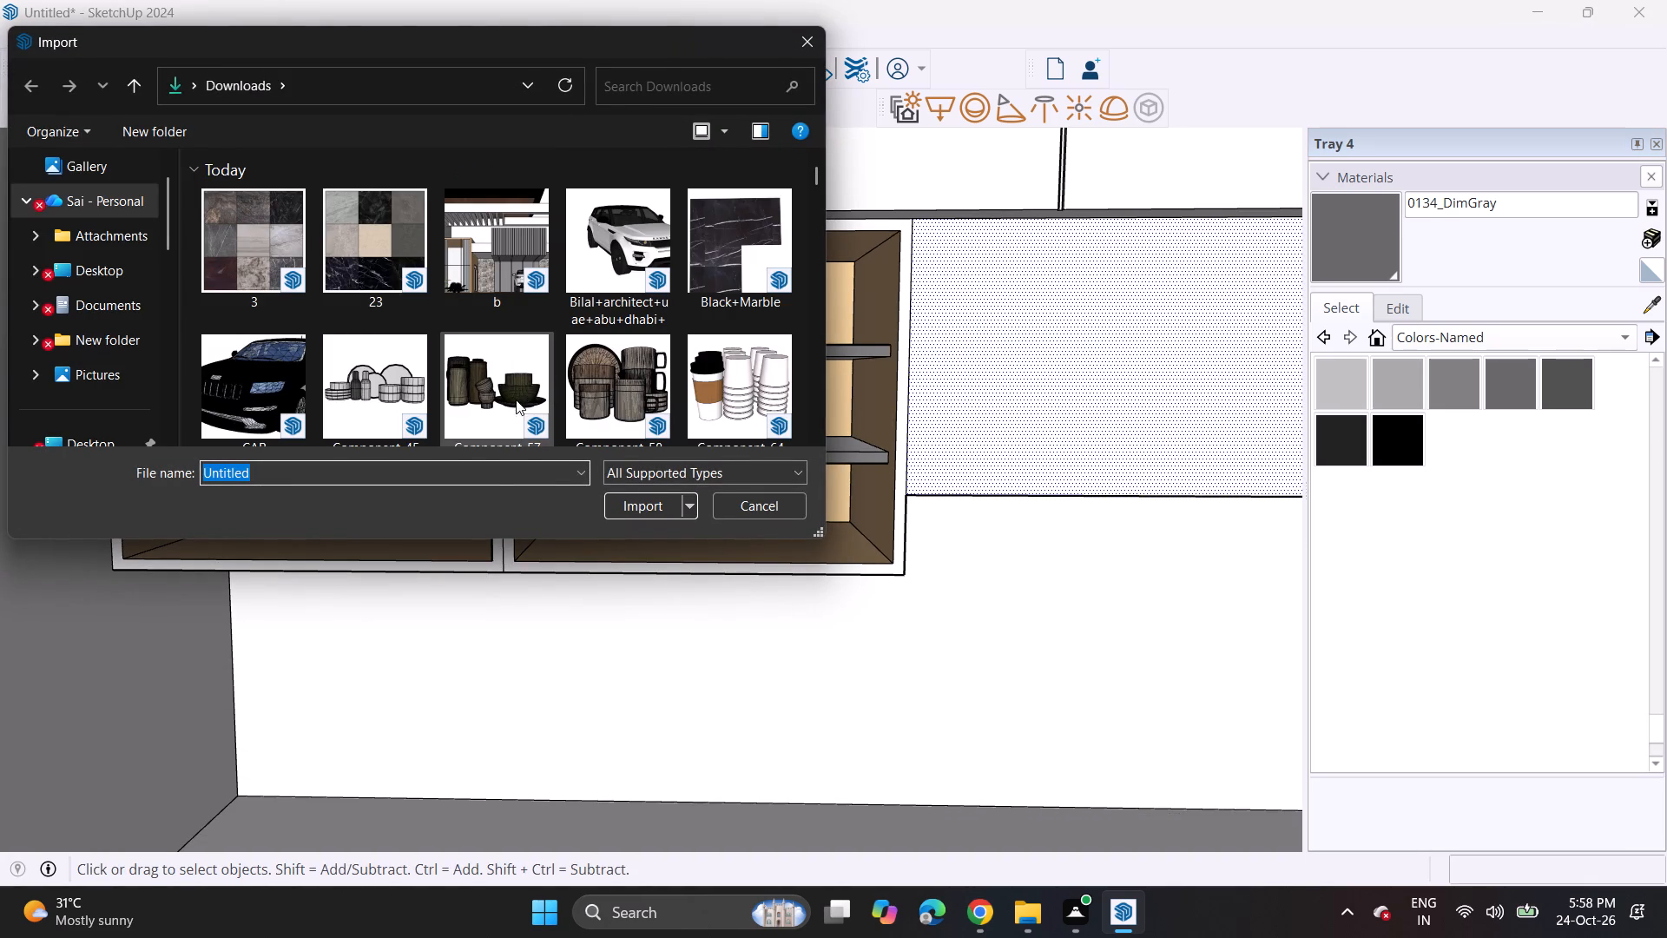
scroll(504, 402, "down", 1)
left_click(726, 381)
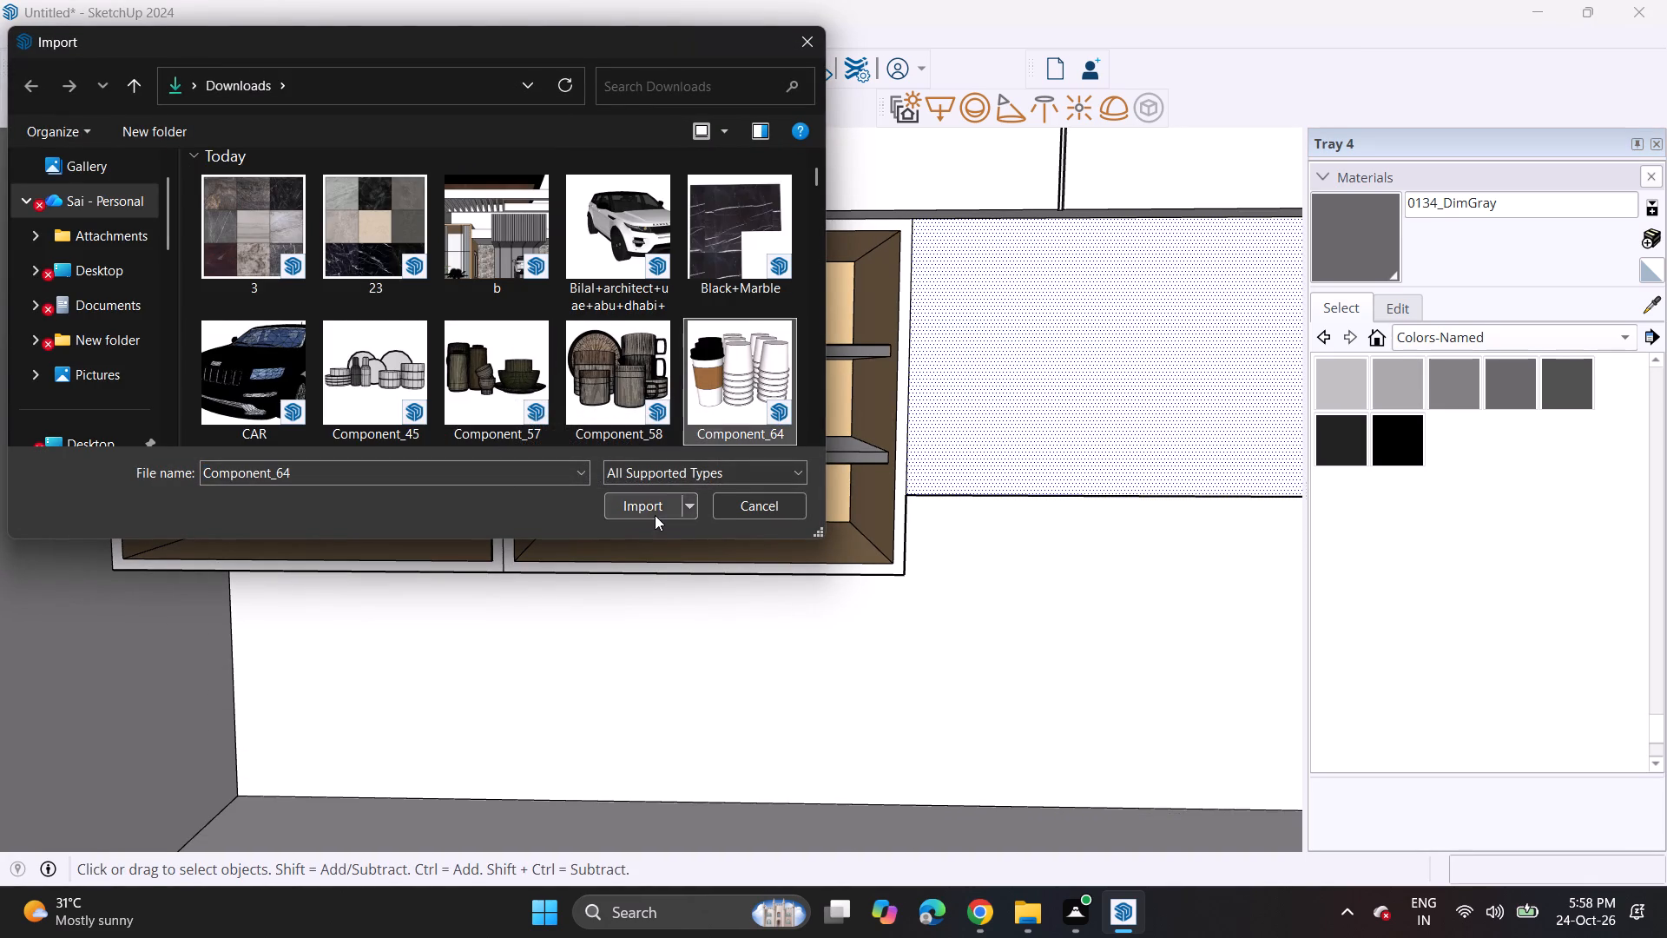
left_click(655, 515)
left_click(1015, 511)
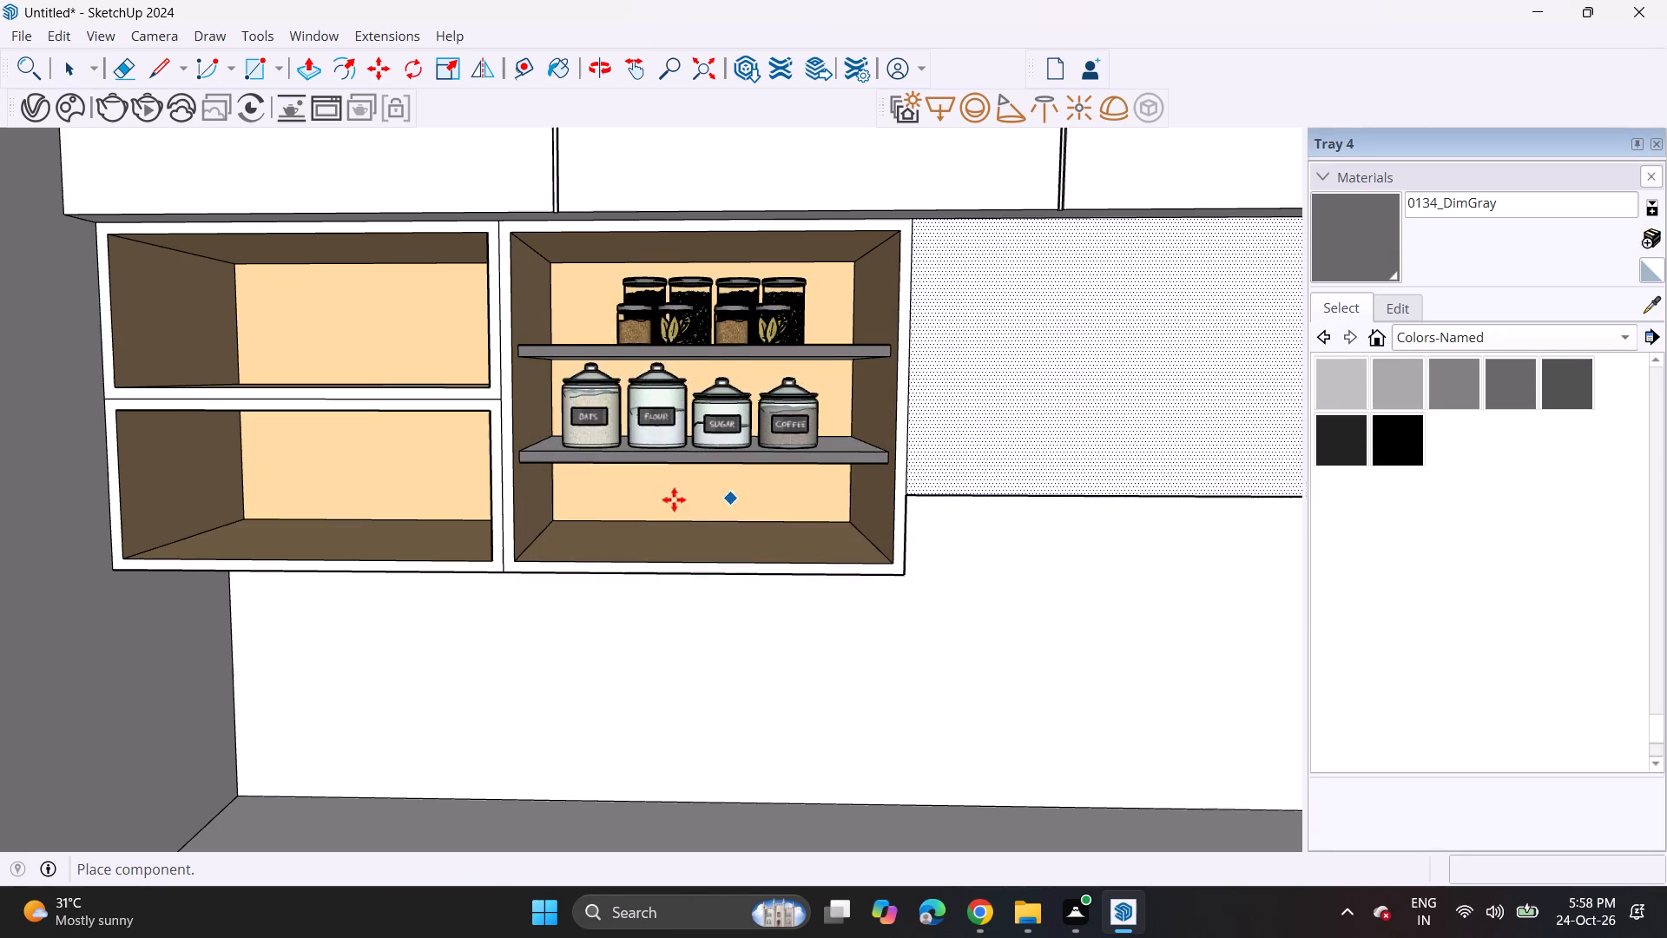
left_click(227, 388)
Import the Food+jars model from Downloads and place it in the scene by the kitchen's upper cabinets.
left_click(23, 32)
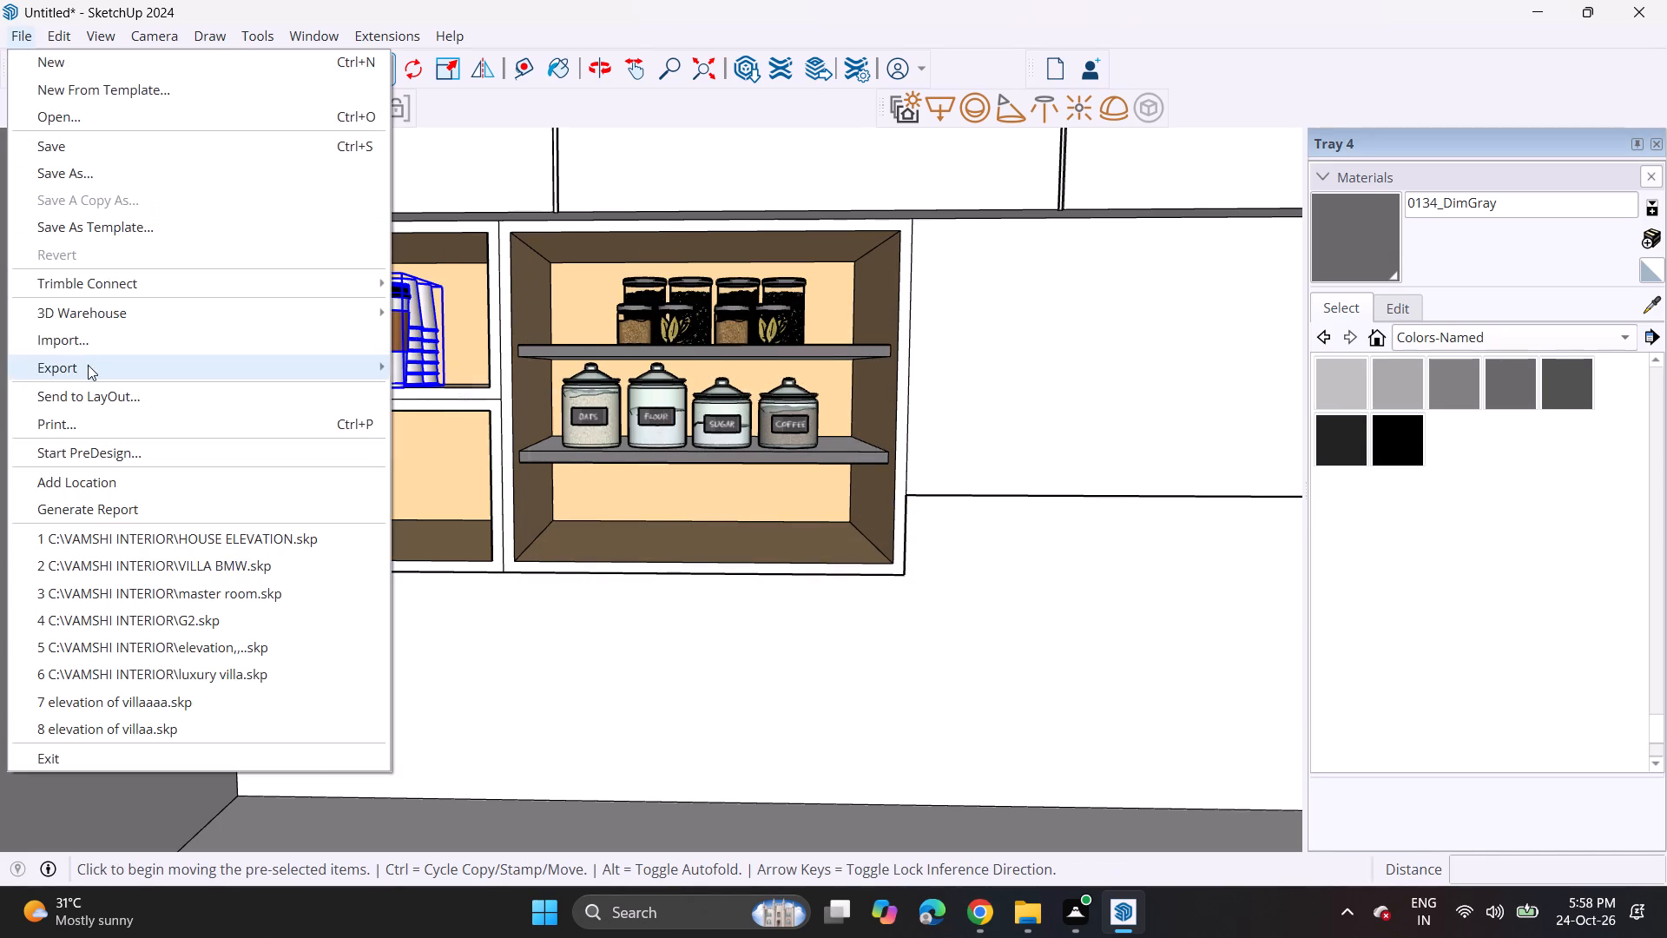
left_click(89, 347)
scroll(458, 386, "down", 2)
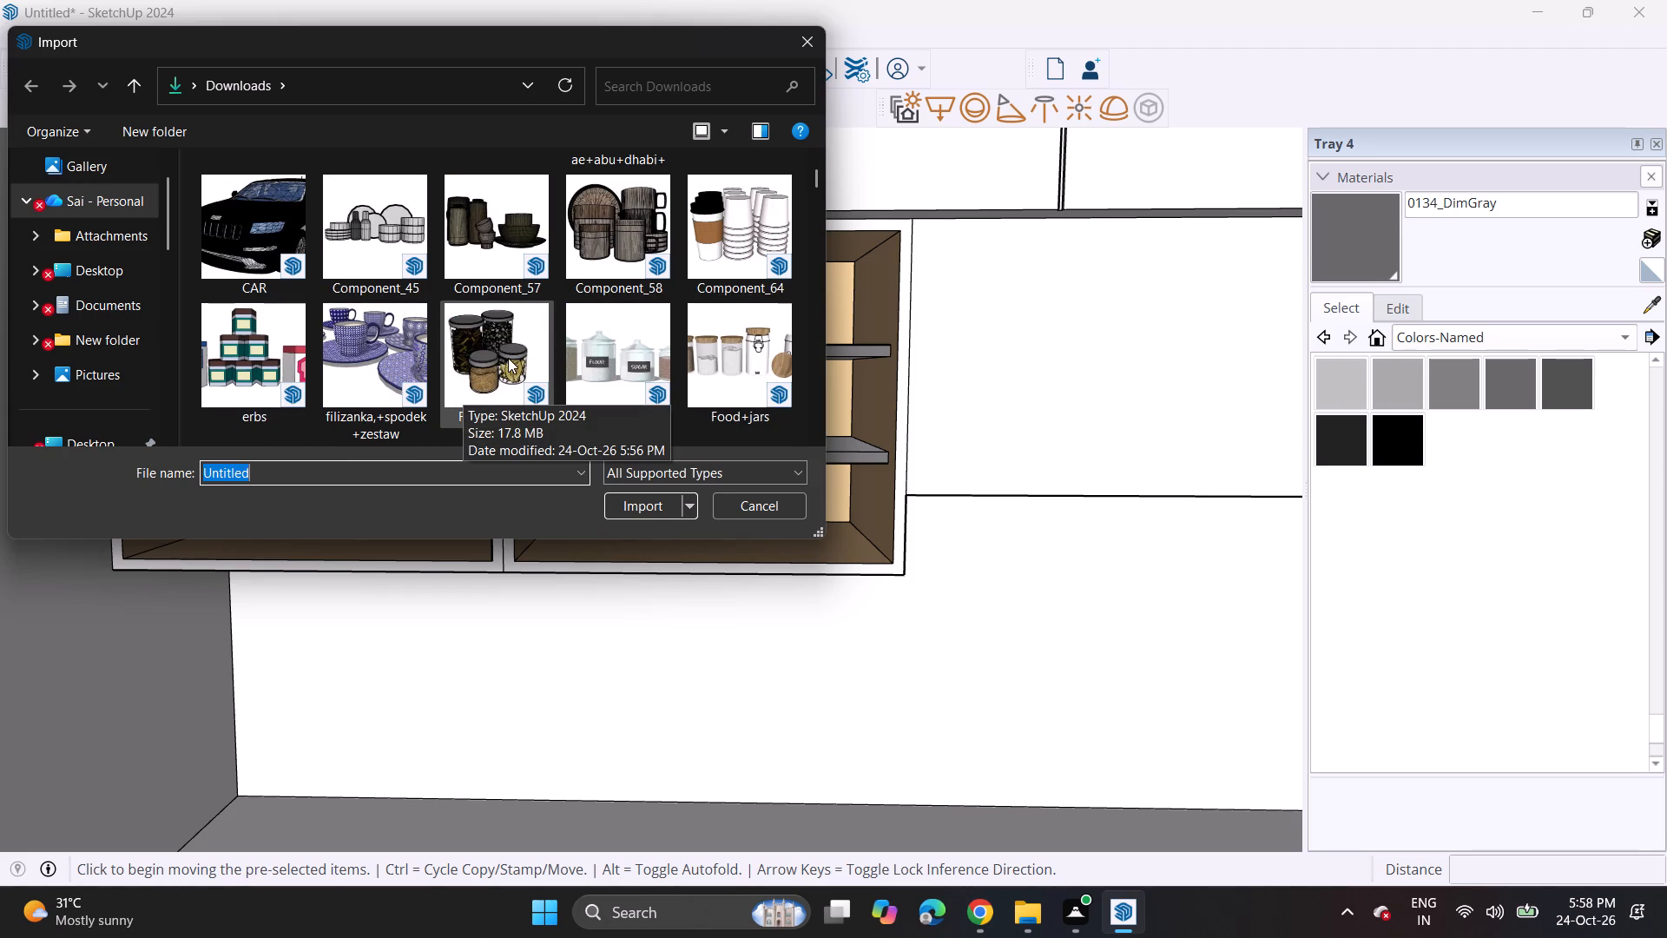
left_click(707, 393)
left_click(664, 499)
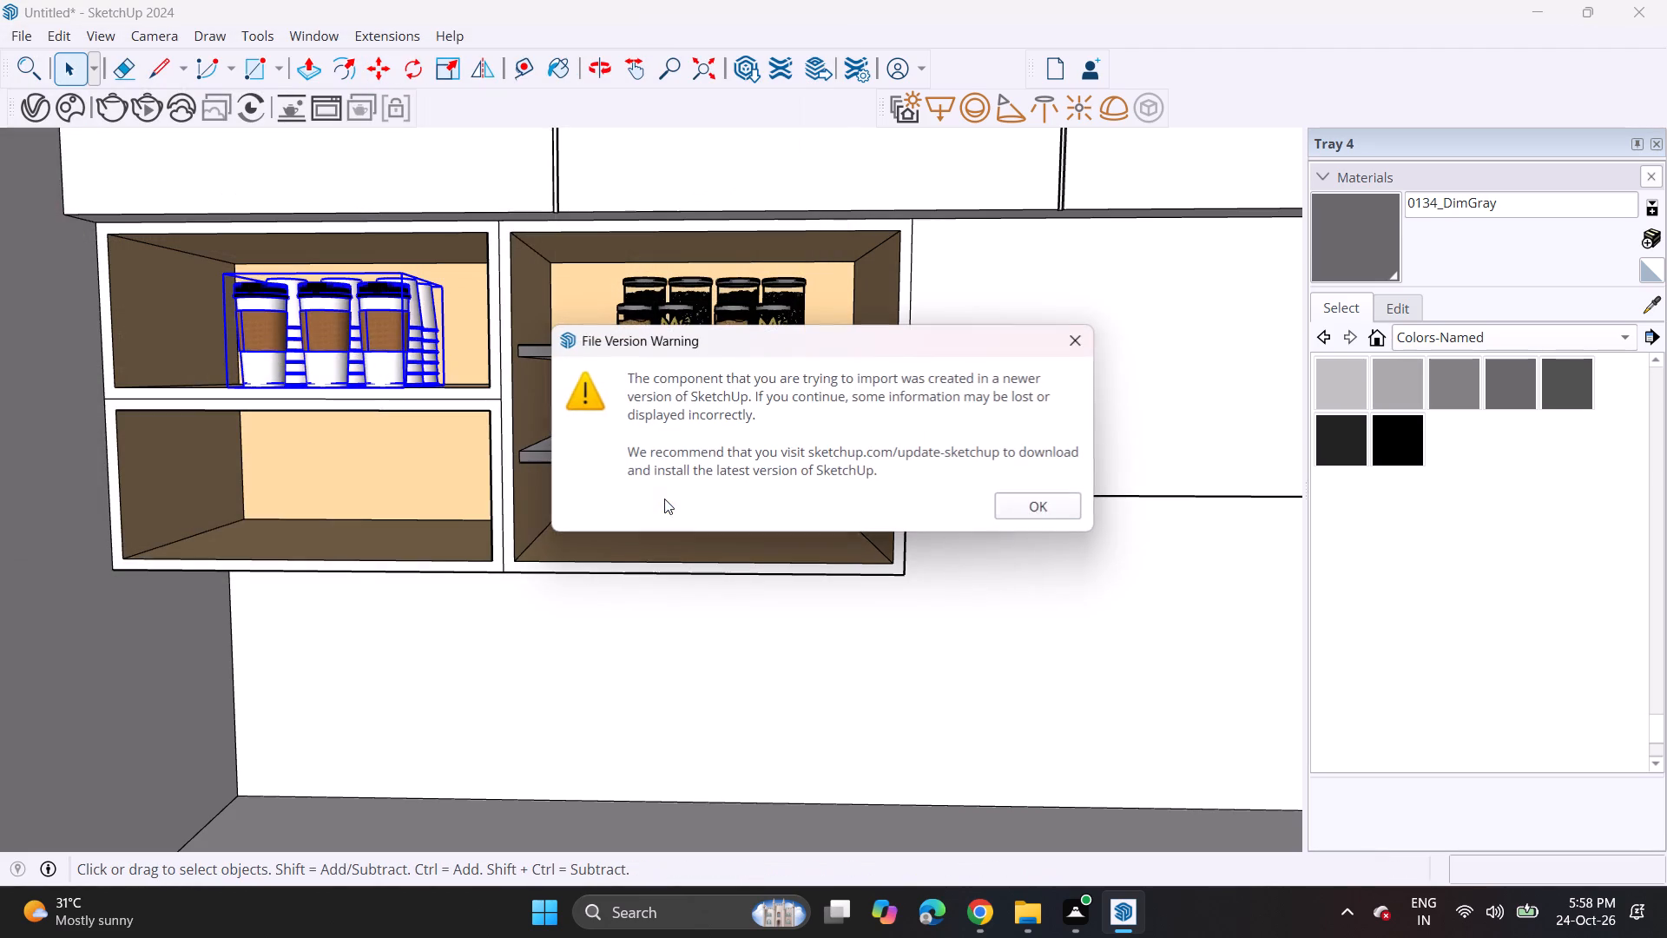
left_click(1038, 504)
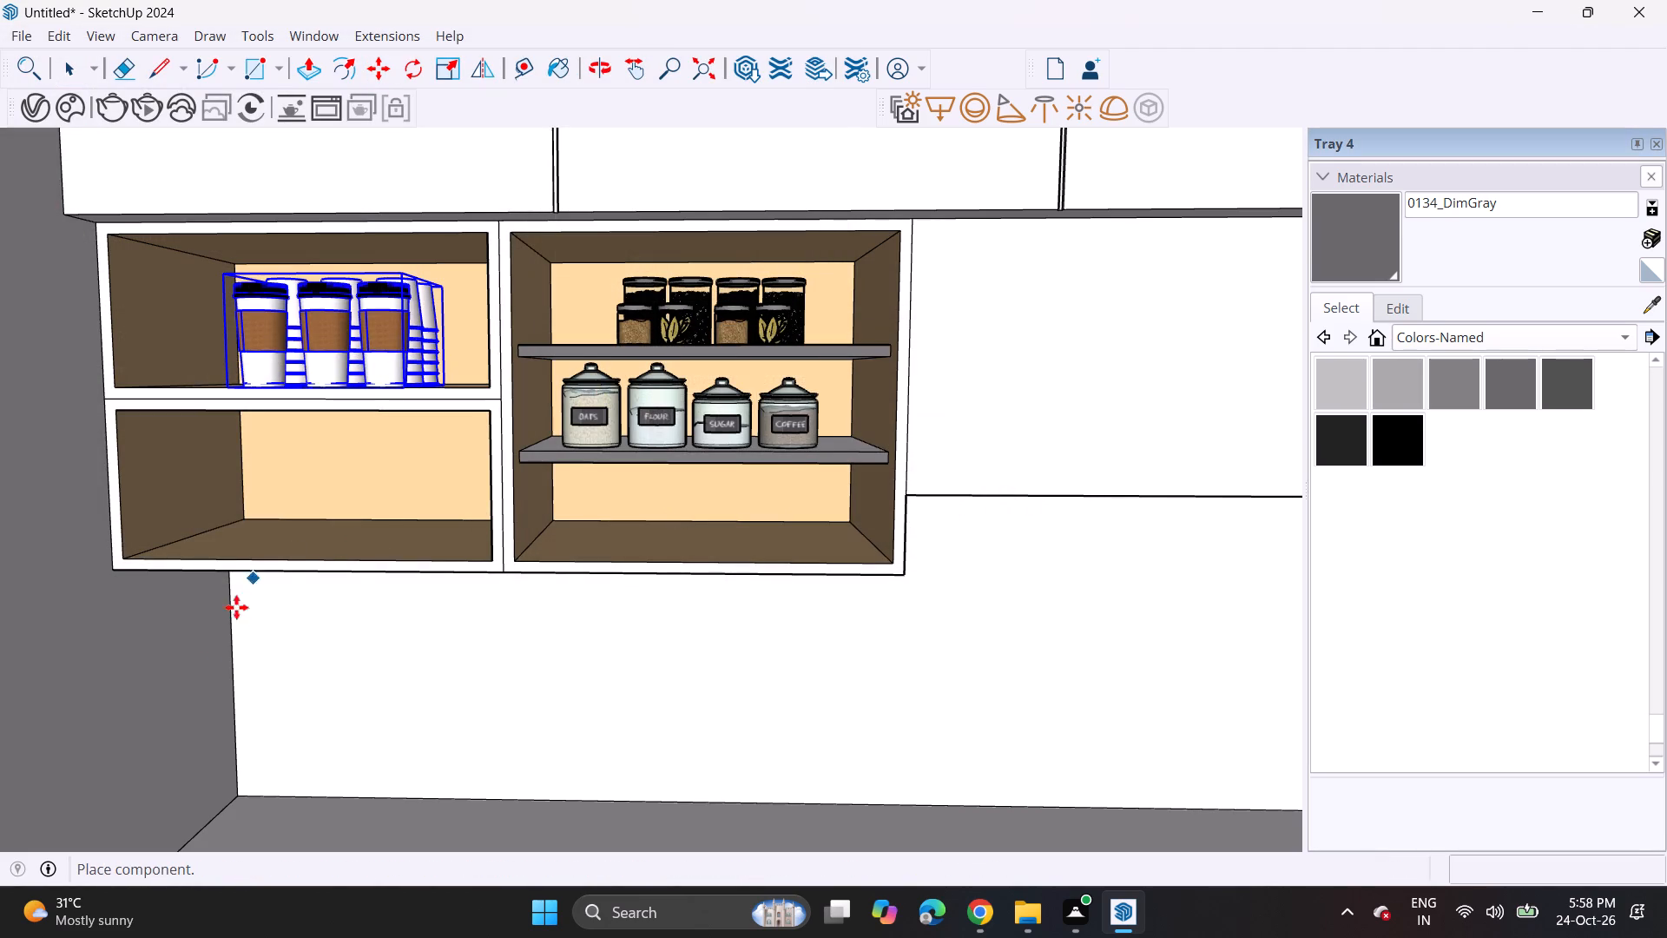
scroll(862, 434, "down", 15)
scroll(888, 419, "up", 1)
scroll(886, 419, "down", 1)
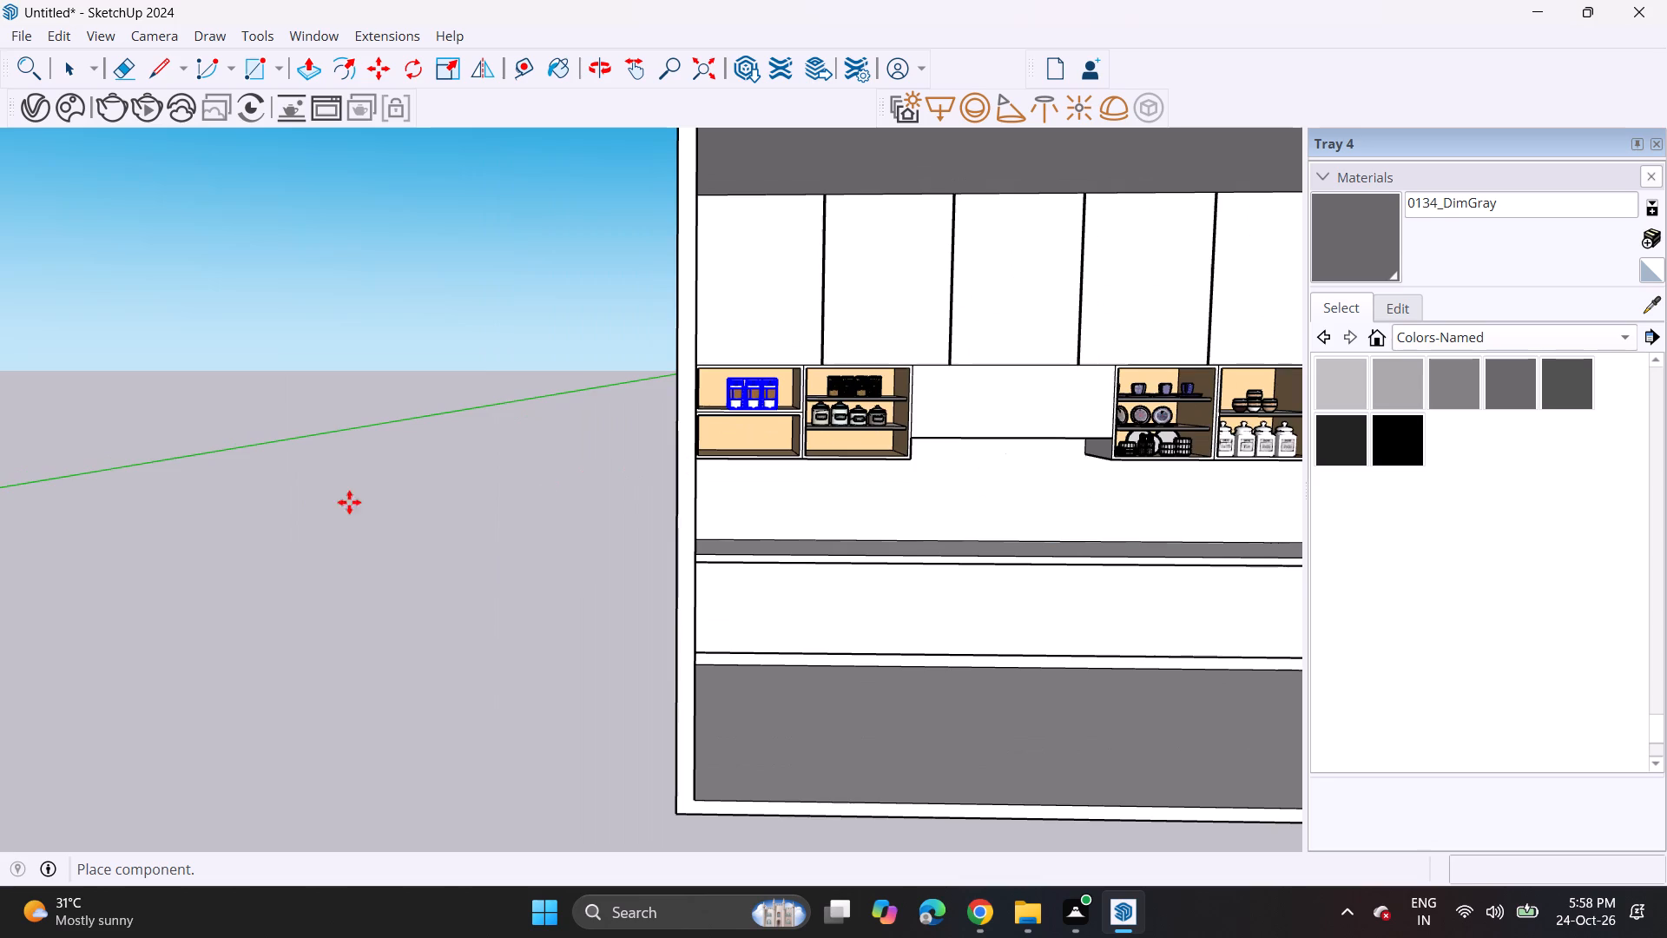
scroll(267, 518, "down", 9)
scroll(267, 518, "up", 1)
scroll(267, 518, "down", 1)
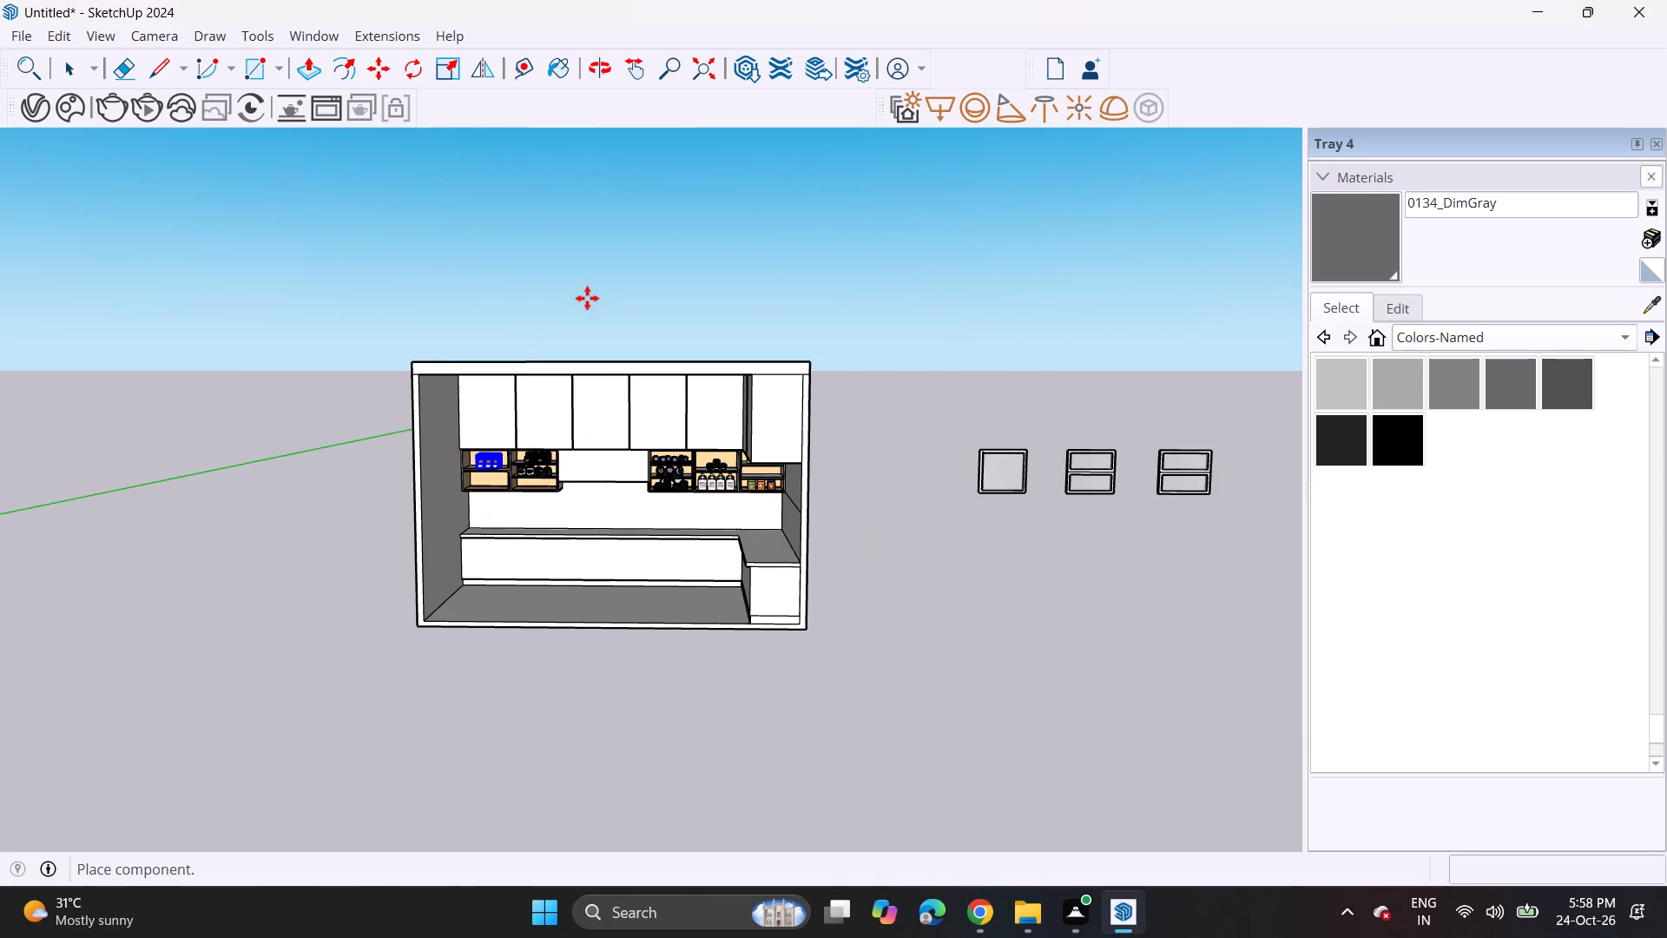
scroll(566, 277, "down", 6)
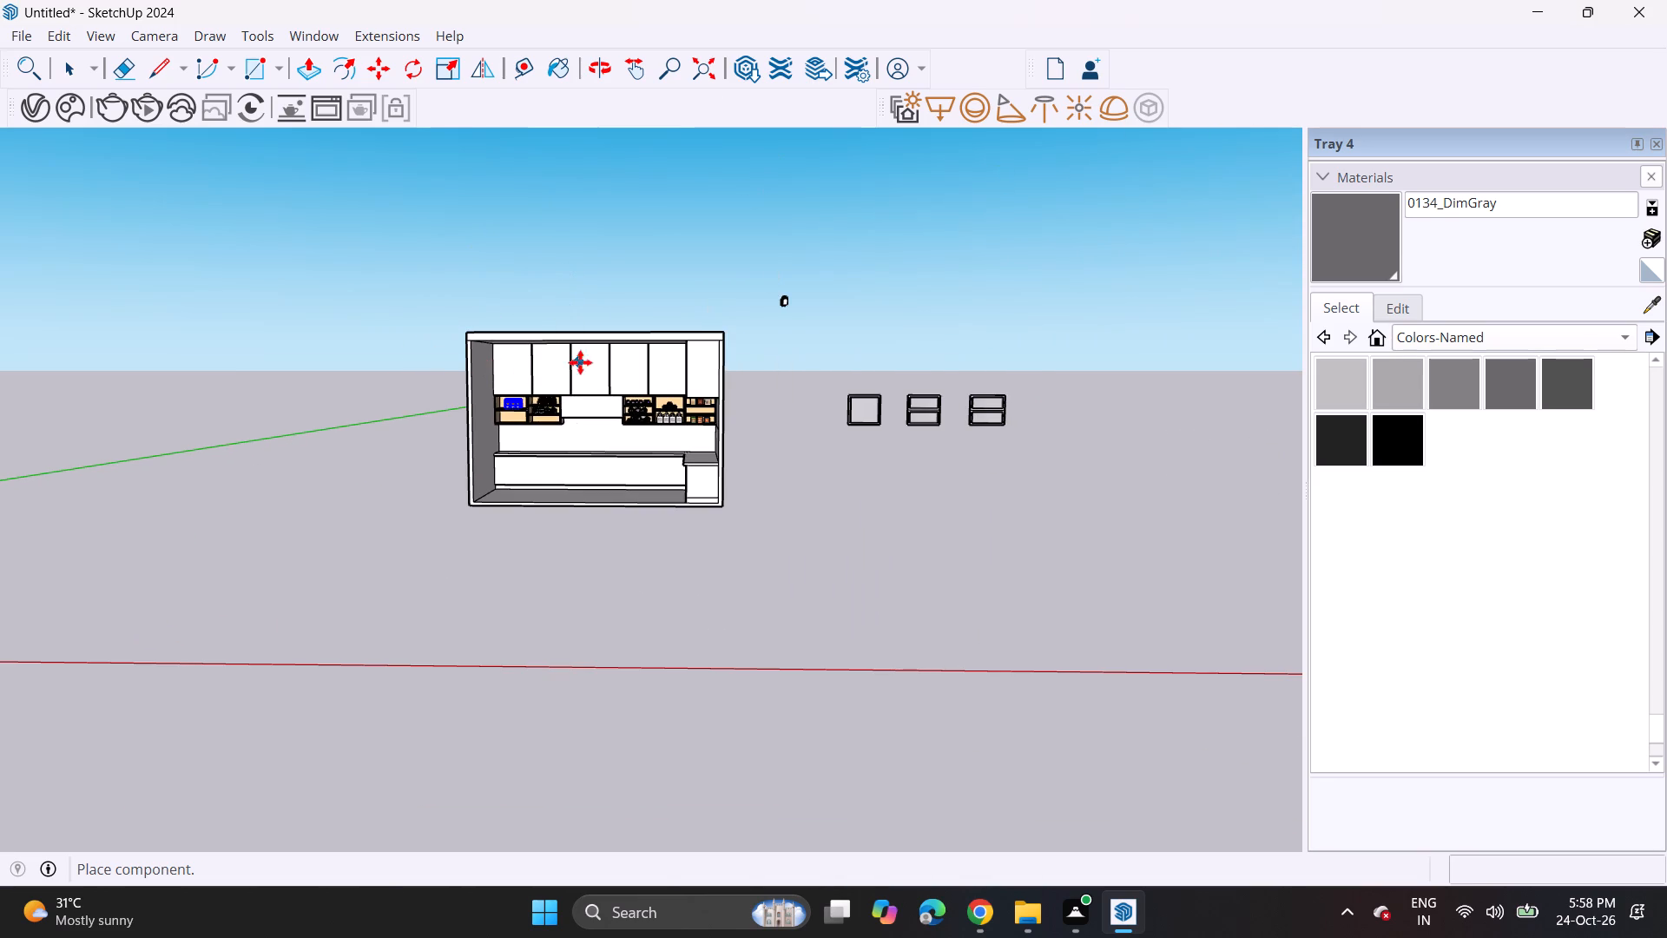
left_click(574, 363)
Move the Food+jars set about 25' 5 5/16" onto the countertop near the kitchen's left wall.
left_click(781, 305)
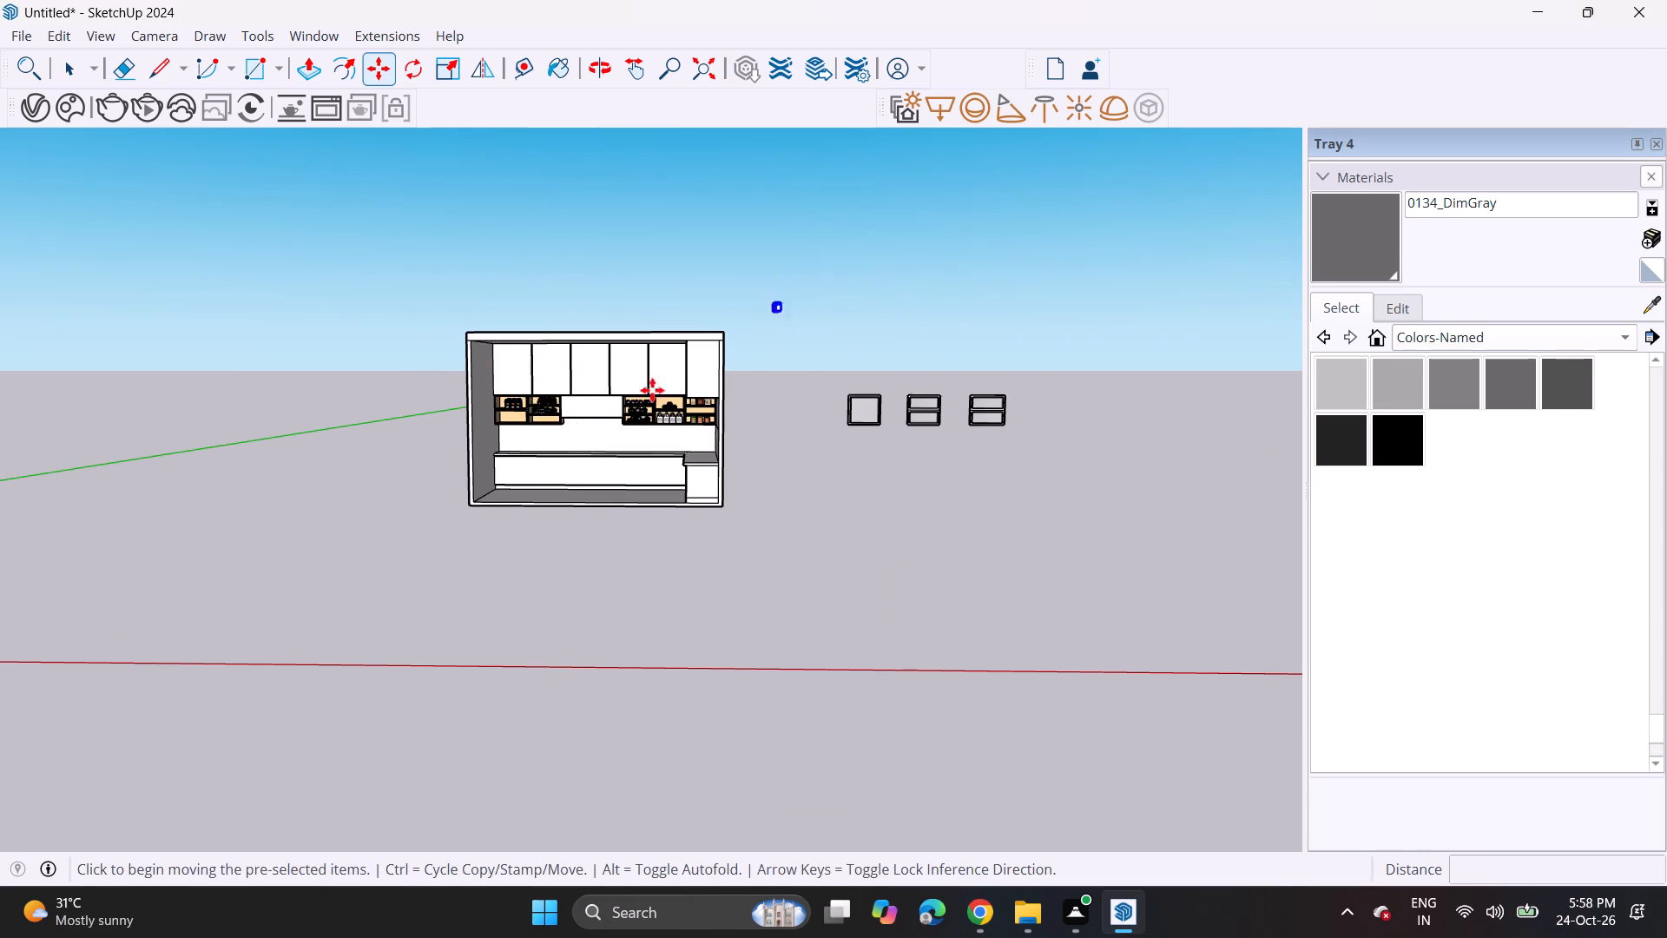
scroll(571, 400, "up", 7)
scroll(455, 461, "up", 8)
middle_click_drag(519, 471, 519, 529)
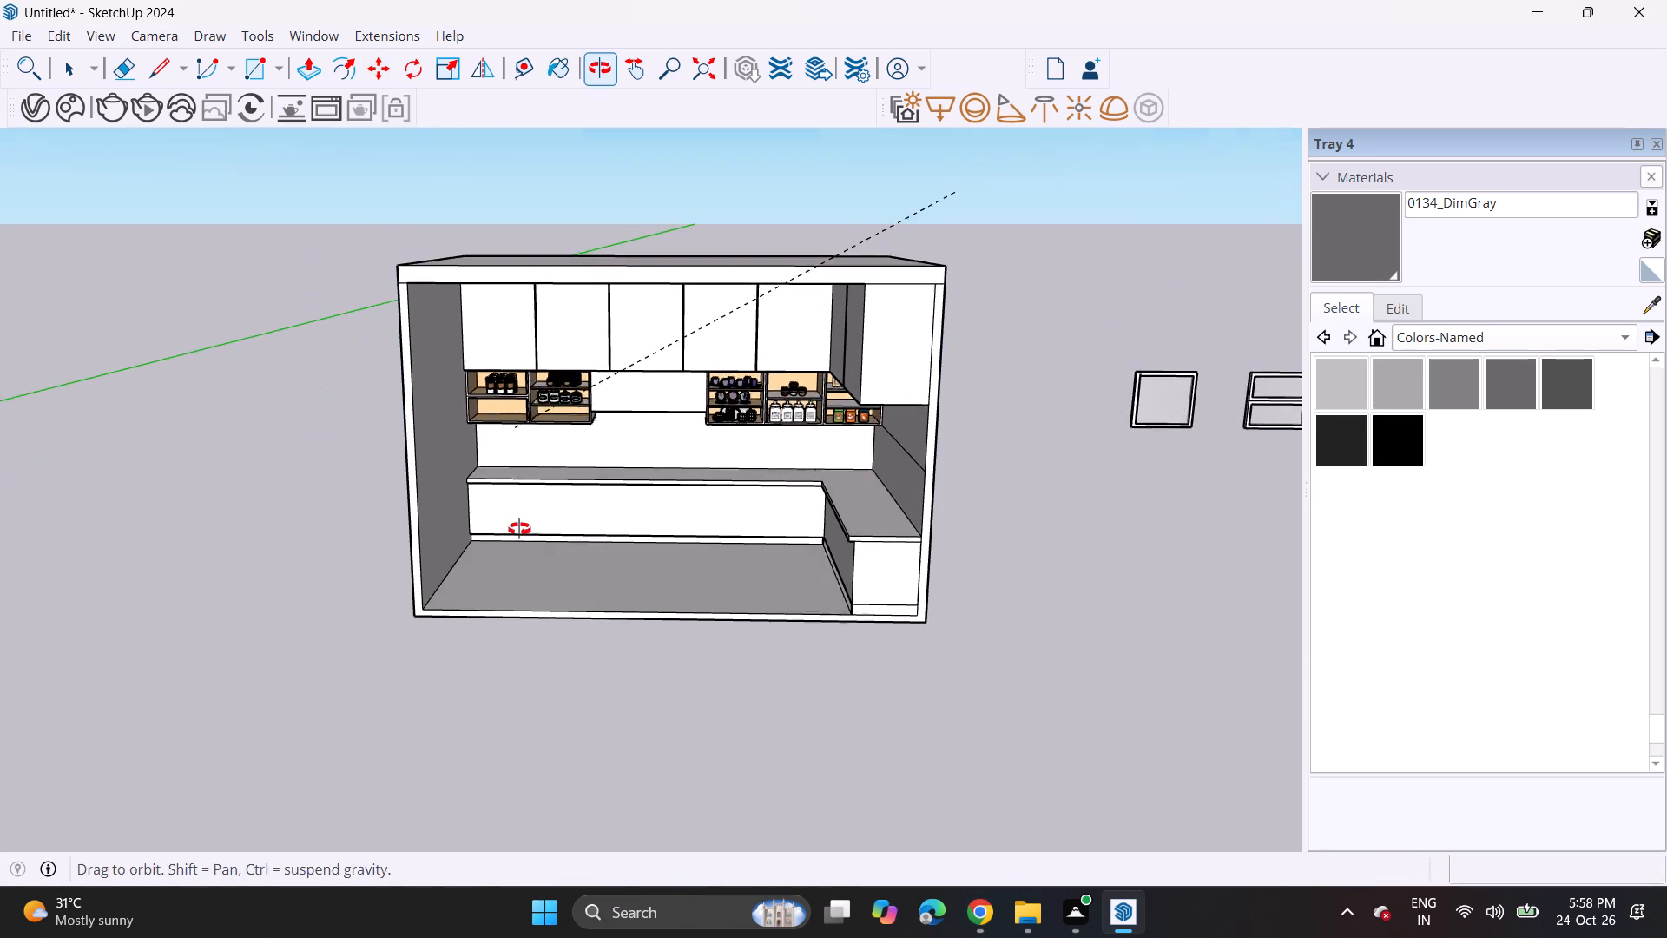
middle_click_drag(519, 529, 519, 531)
scroll(528, 494, "up", 2)
scroll(528, 494, "down", 1)
scroll(528, 494, "up", 7)
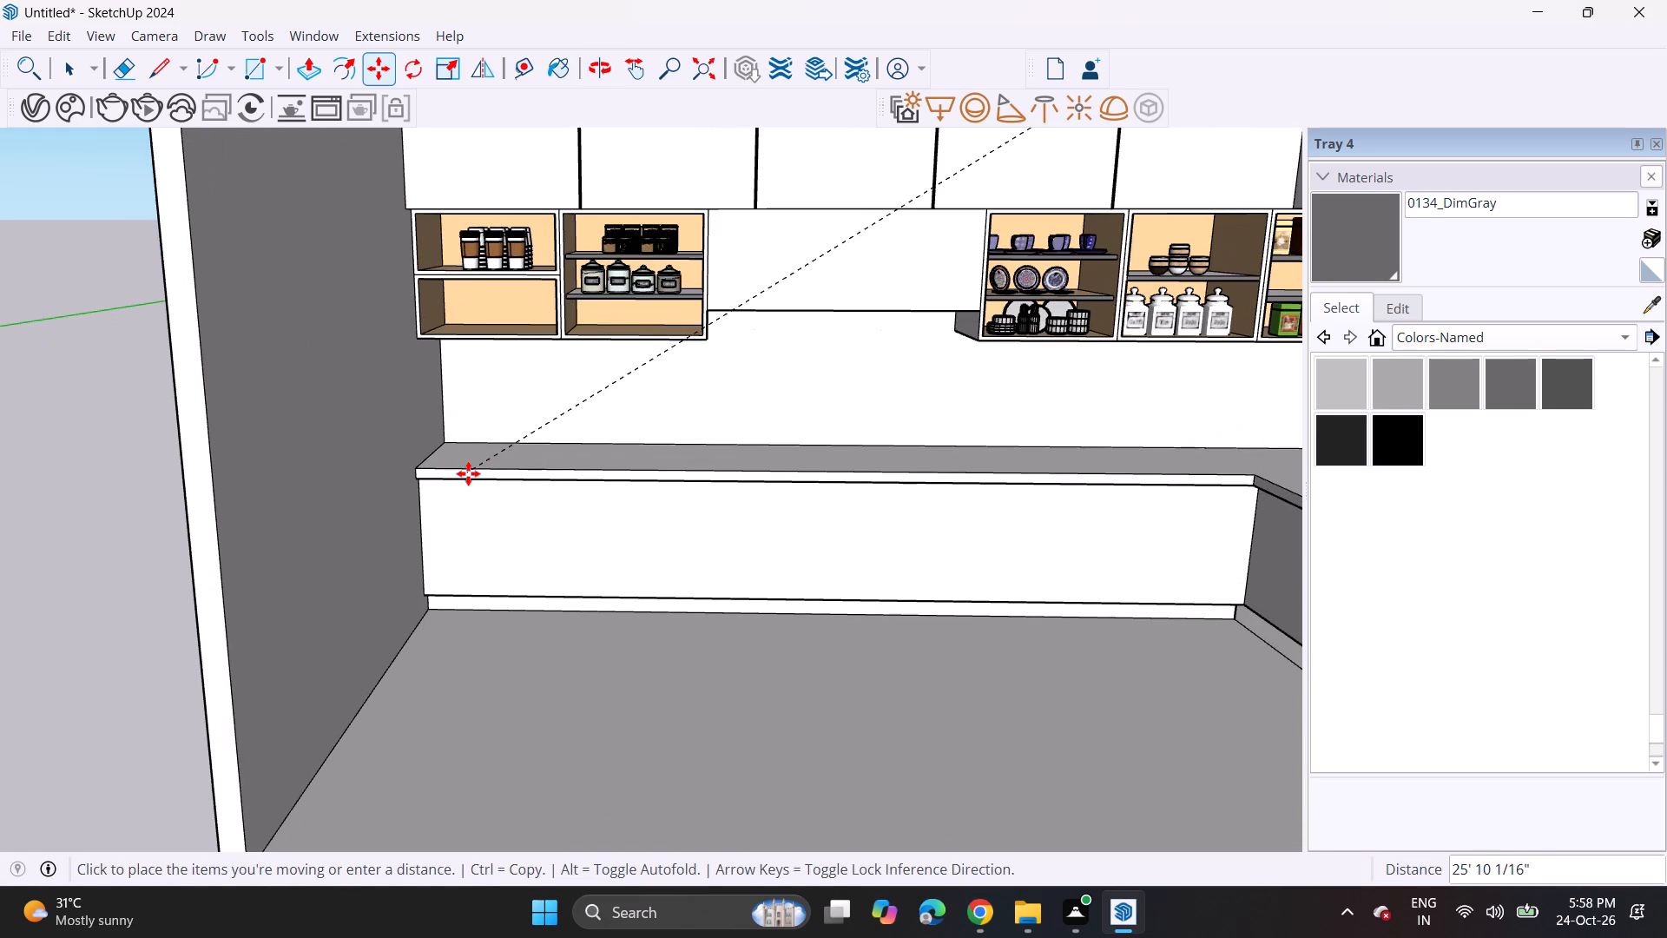
left_click(472, 462)
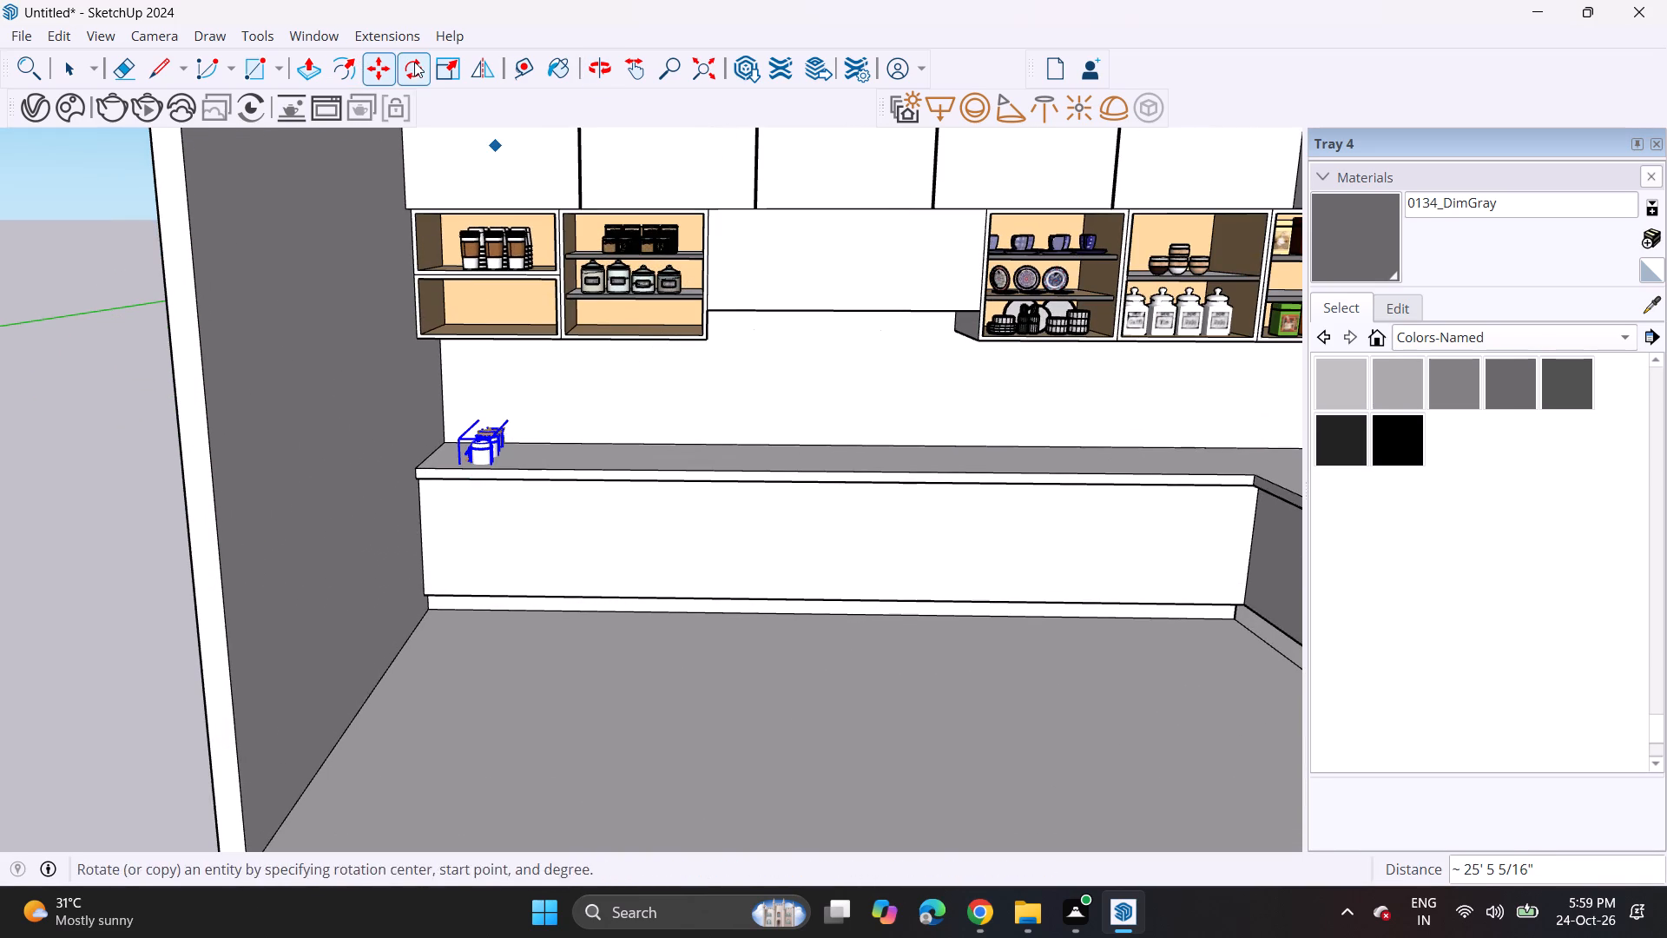
Rotate the Food+jars set 90 degrees horizontally so its row runs parallel to the back wall.
left_click(414, 63)
middle_click_drag(575, 395, 575, 429)
scroll(568, 452, "up", 6)
left_click(561, 459)
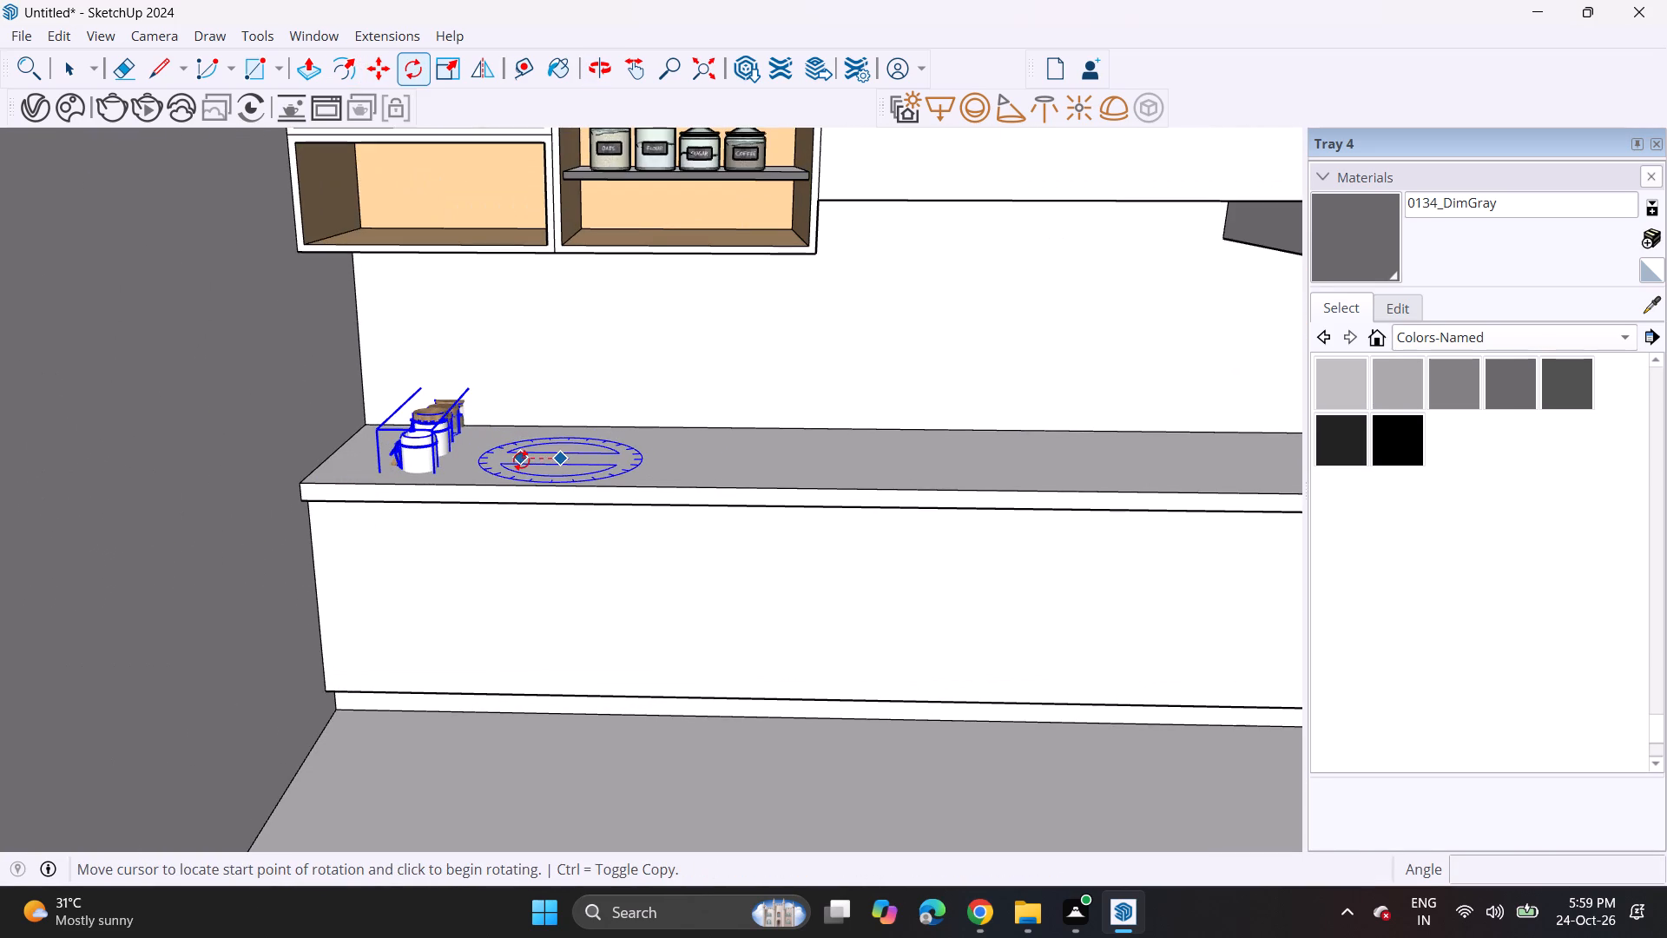
left_click(520, 460)
left_click(555, 486)
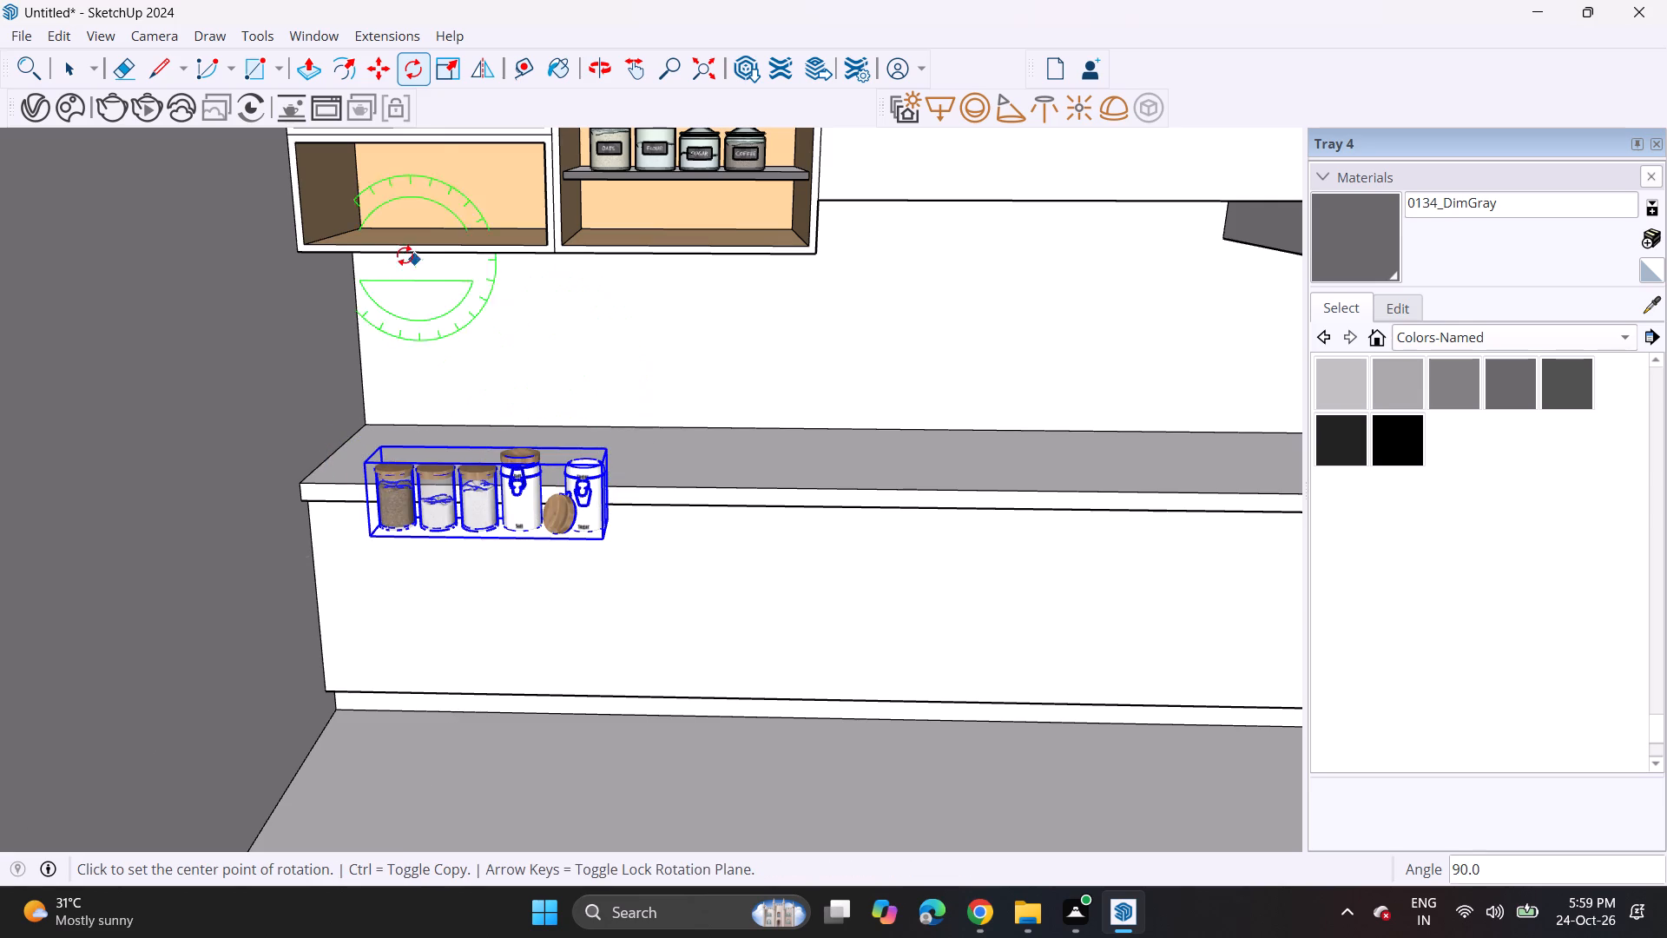
Move the Food+jars set about 3' 7/16" into the shelved cabinet's bottom compartment, below the canister shelf.
left_click(392, 66)
left_click(372, 537)
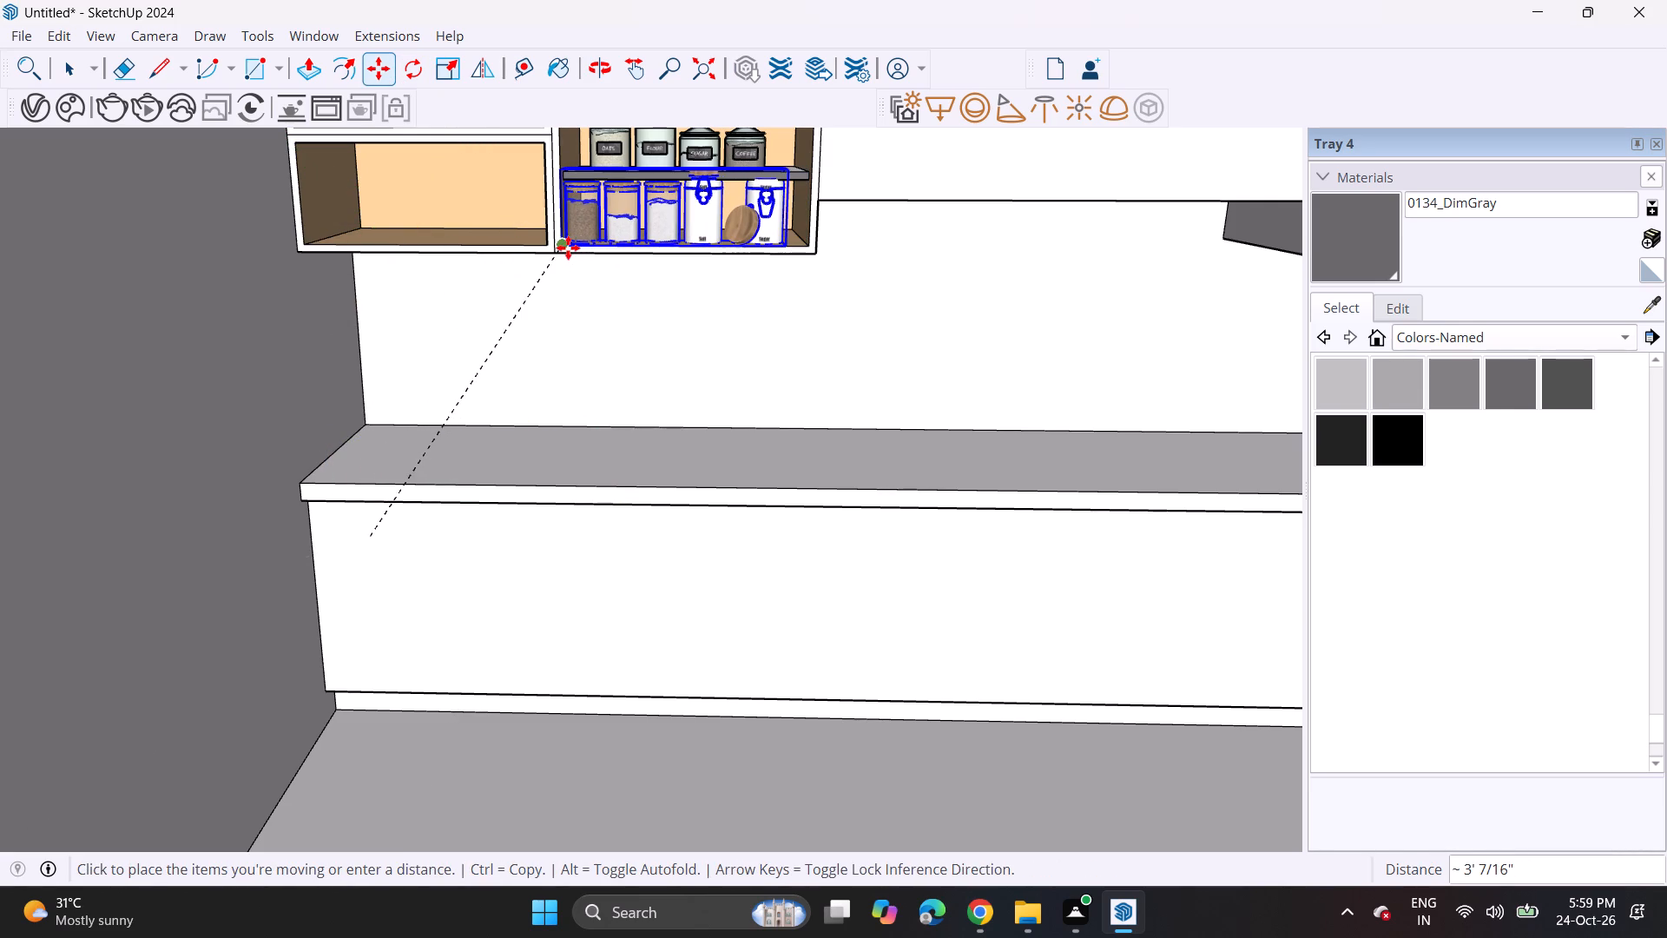
left_click(568, 248)
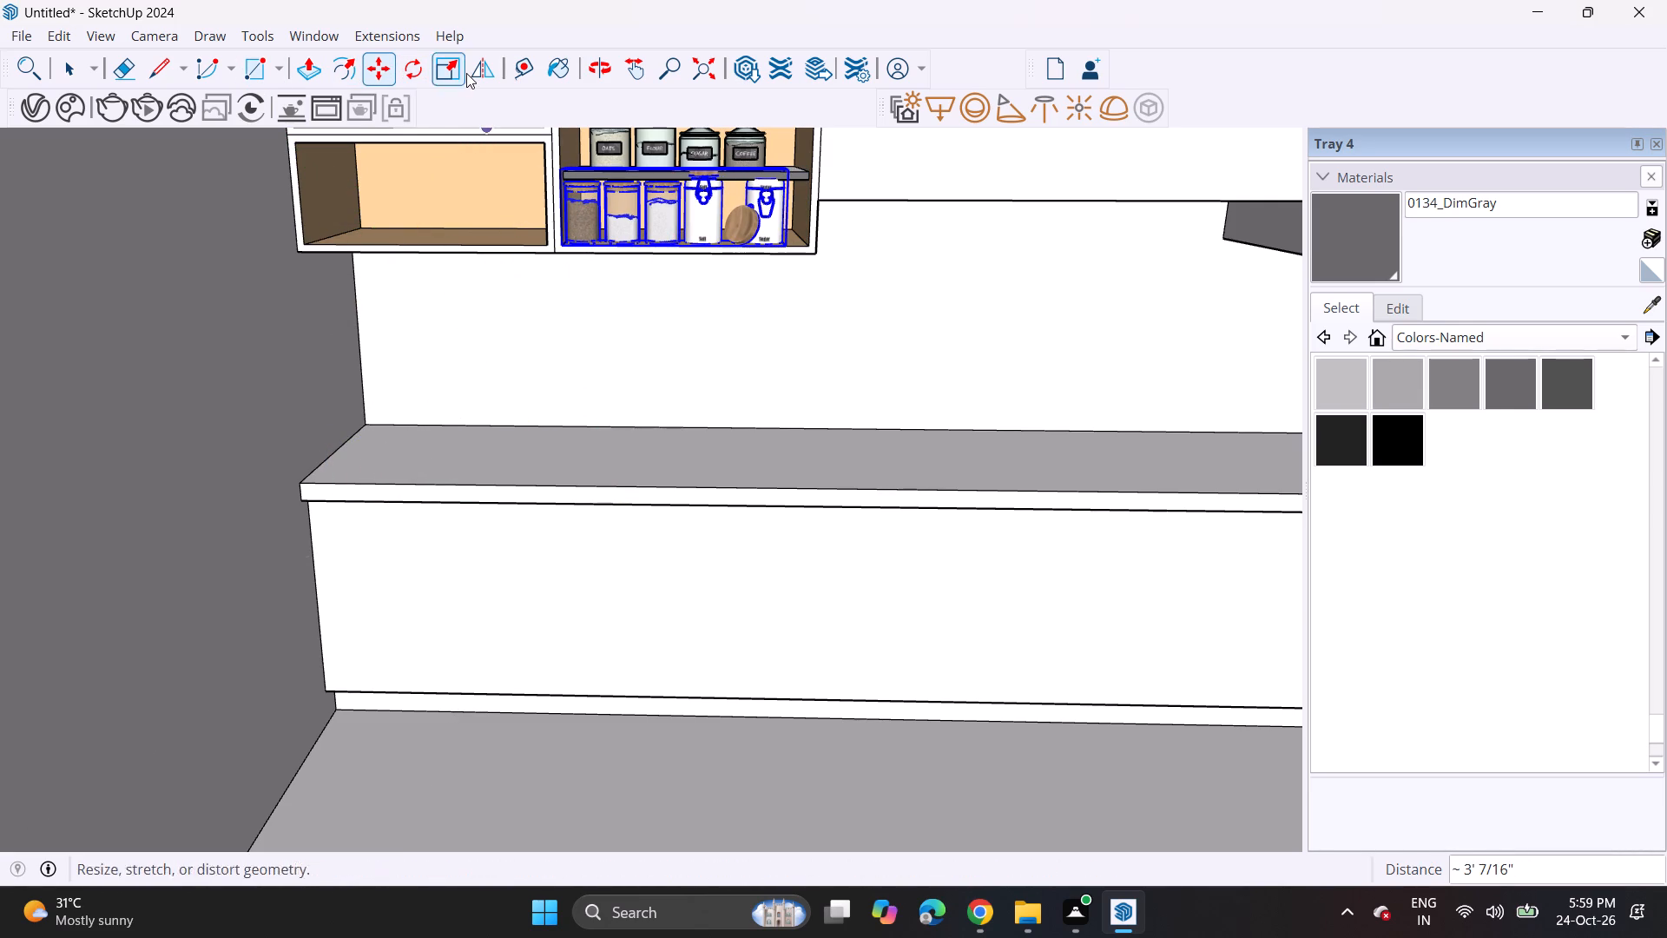
Scale the Food+jars set down uniformly from its top corner to fit beneath the lower grey shelf, and deselect it.
left_click(444, 62)
left_click(562, 169)
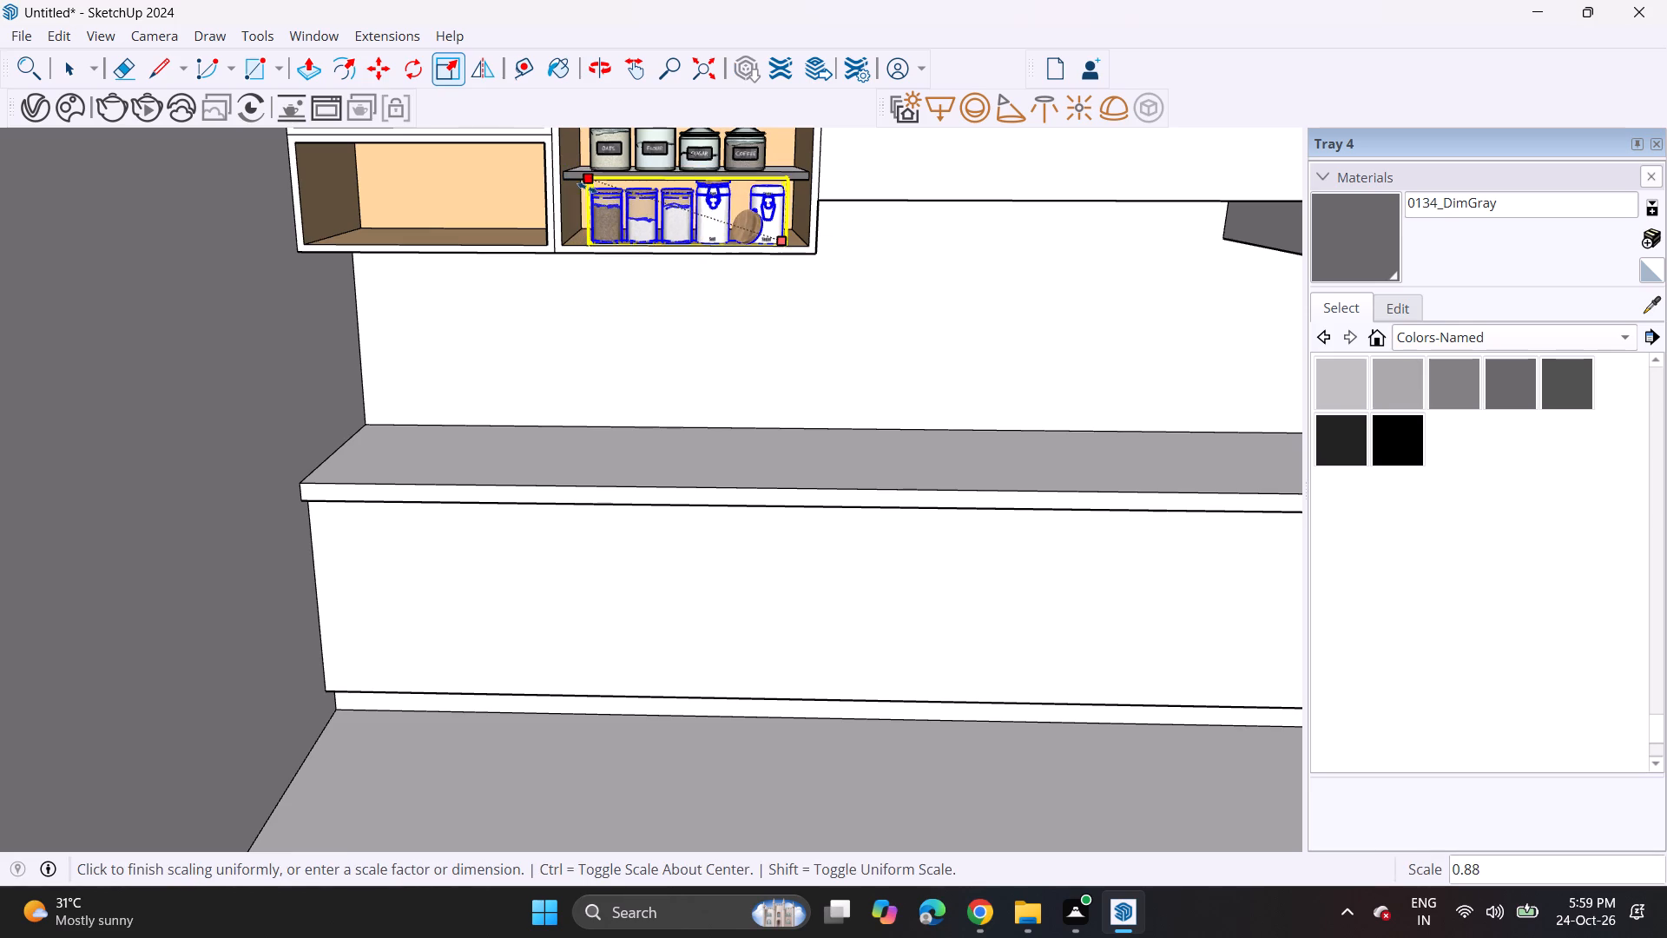
left_click(592, 194)
middle_click_drag(805, 228, 779, 257)
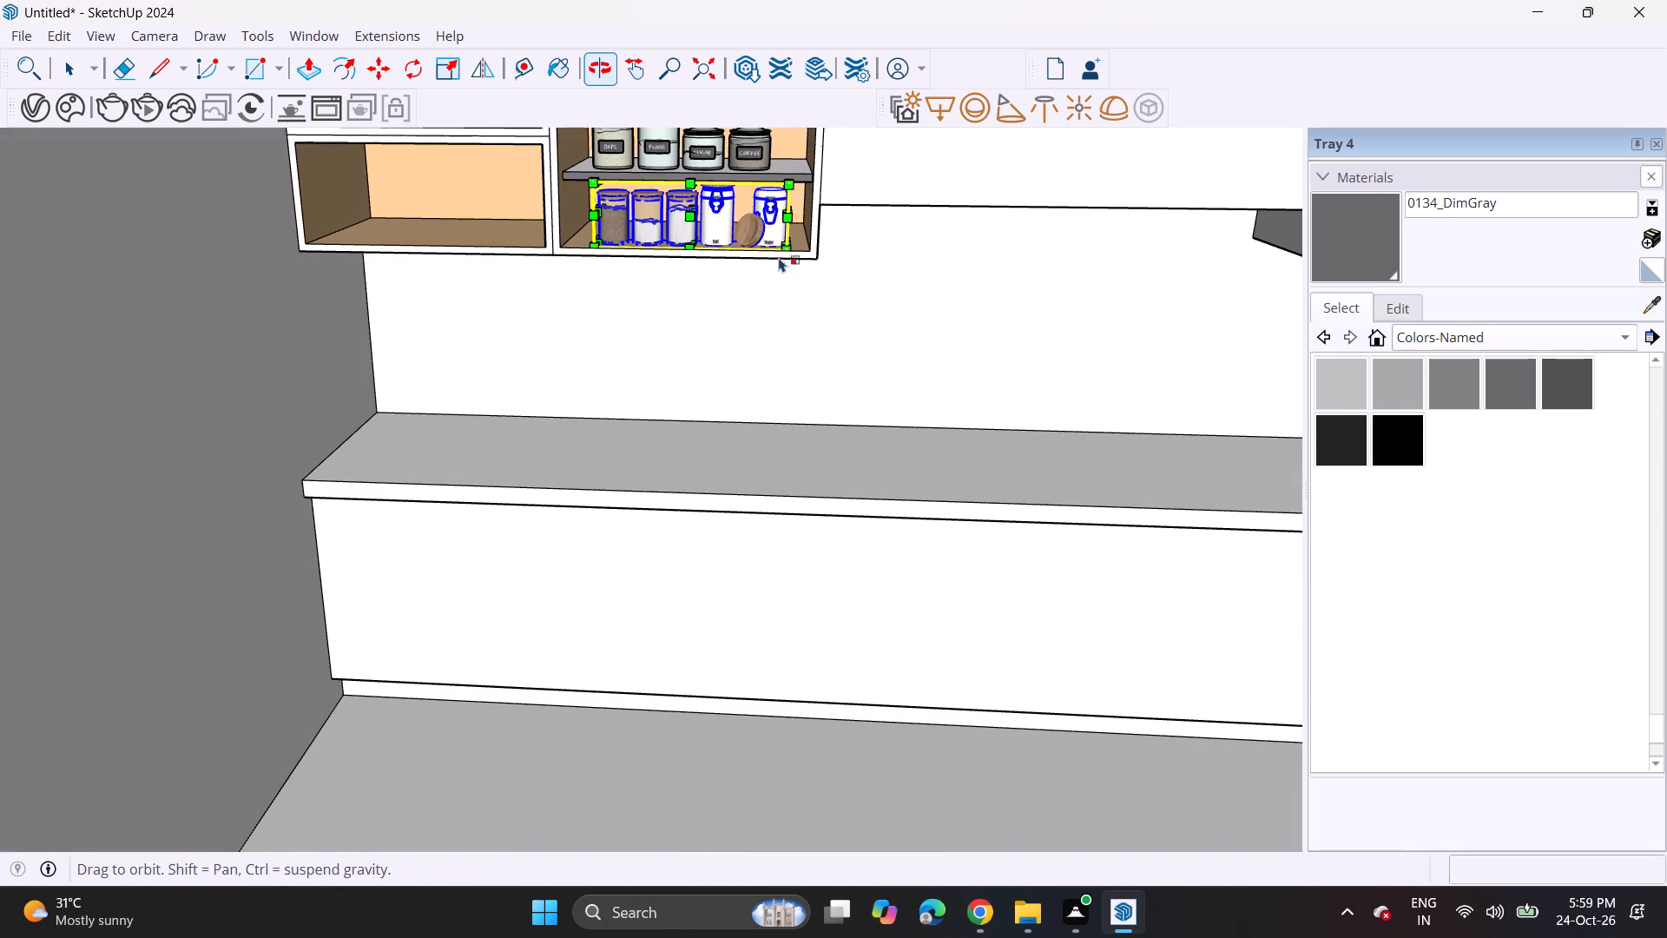
key("space")
left_click(844, 307)
Import the jar model with three labelled canisters from Downloads and place it at the kitchen floor's front edge.
middle_click_drag(820, 323, 887, 279)
scroll(887, 276, "up", 1)
scroll(887, 274, "down", 4)
middle_click_drag(852, 325, 793, 344)
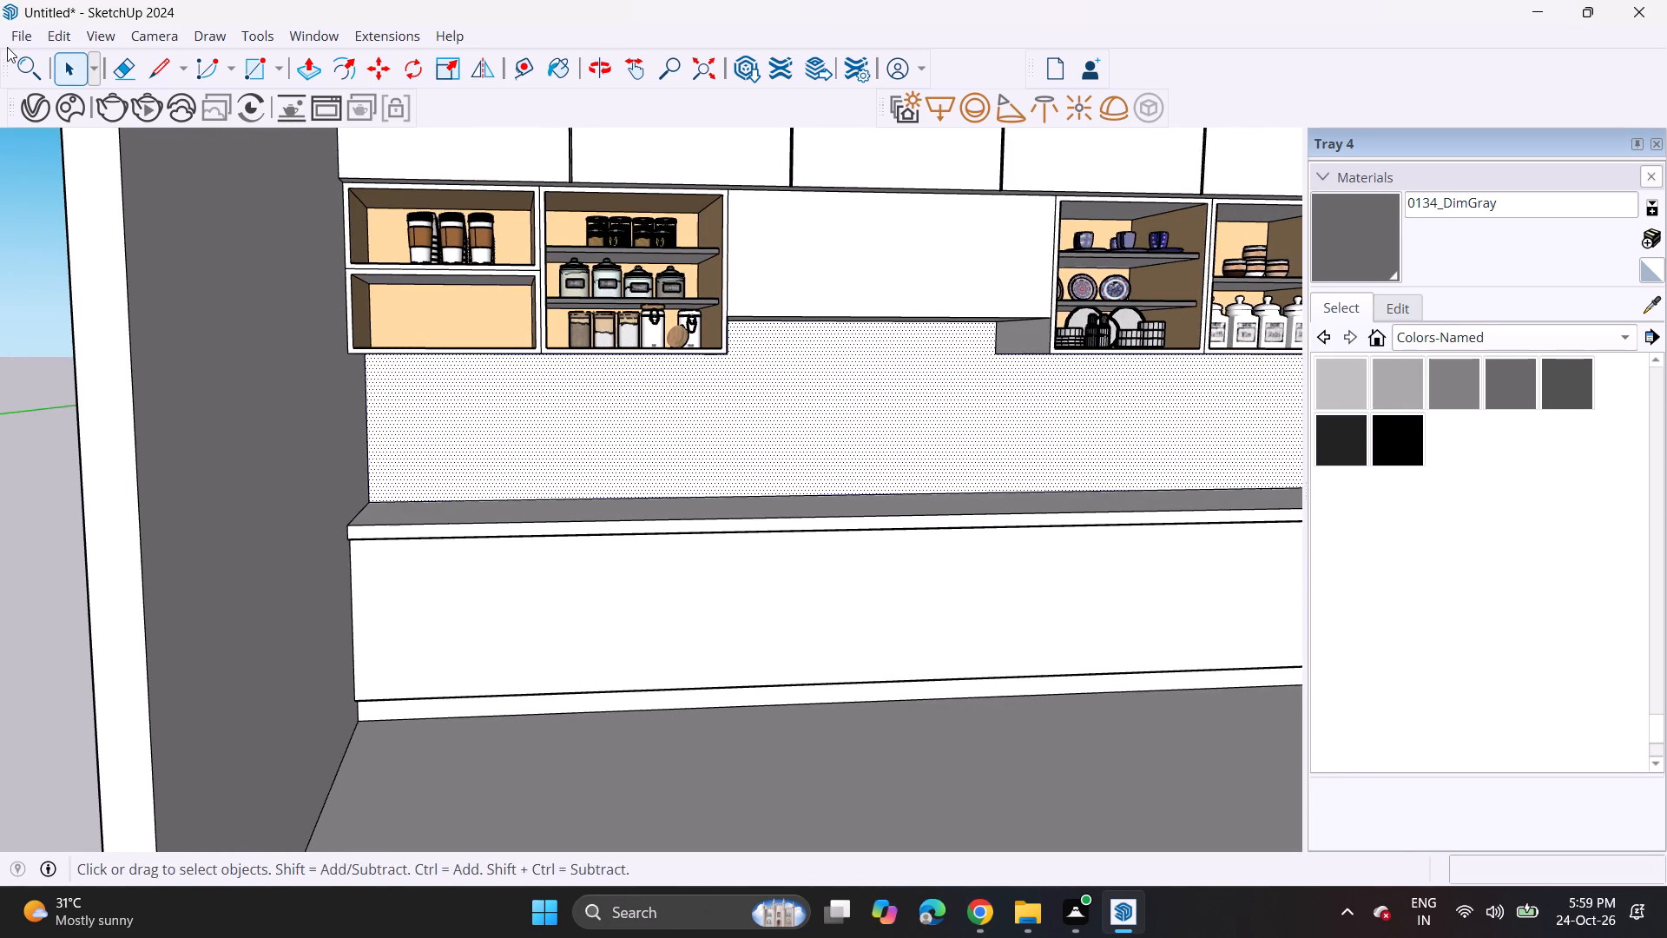
left_click(25, 27)
left_click(116, 322)
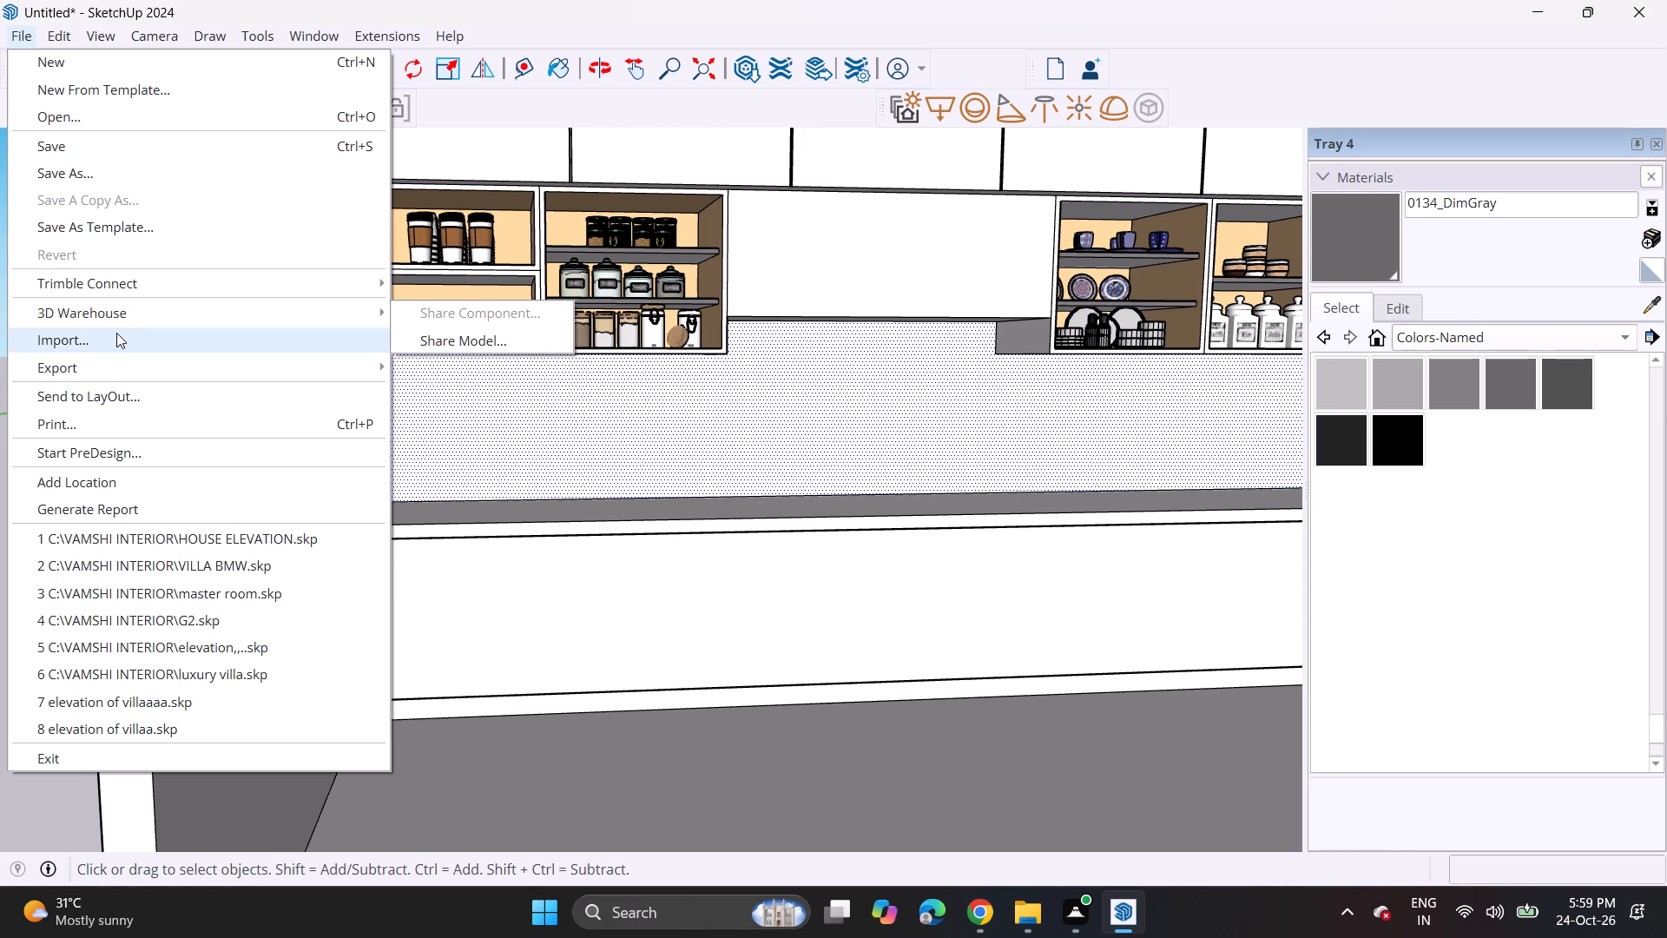
left_click(116, 334)
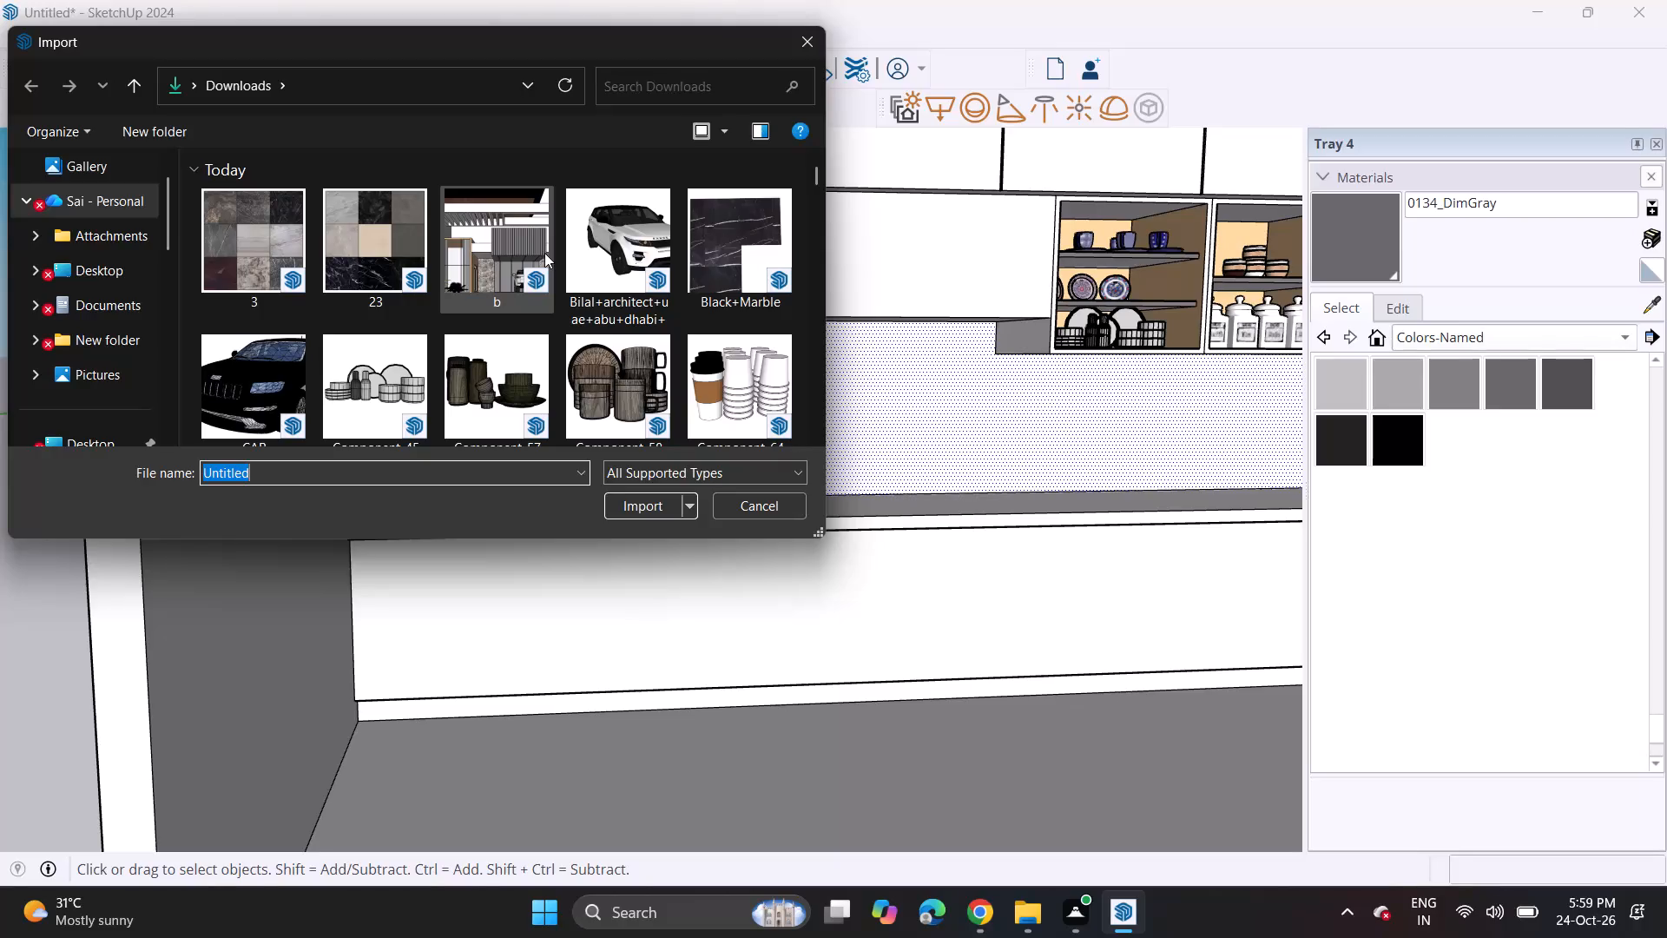
scroll(485, 363, "down", 2)
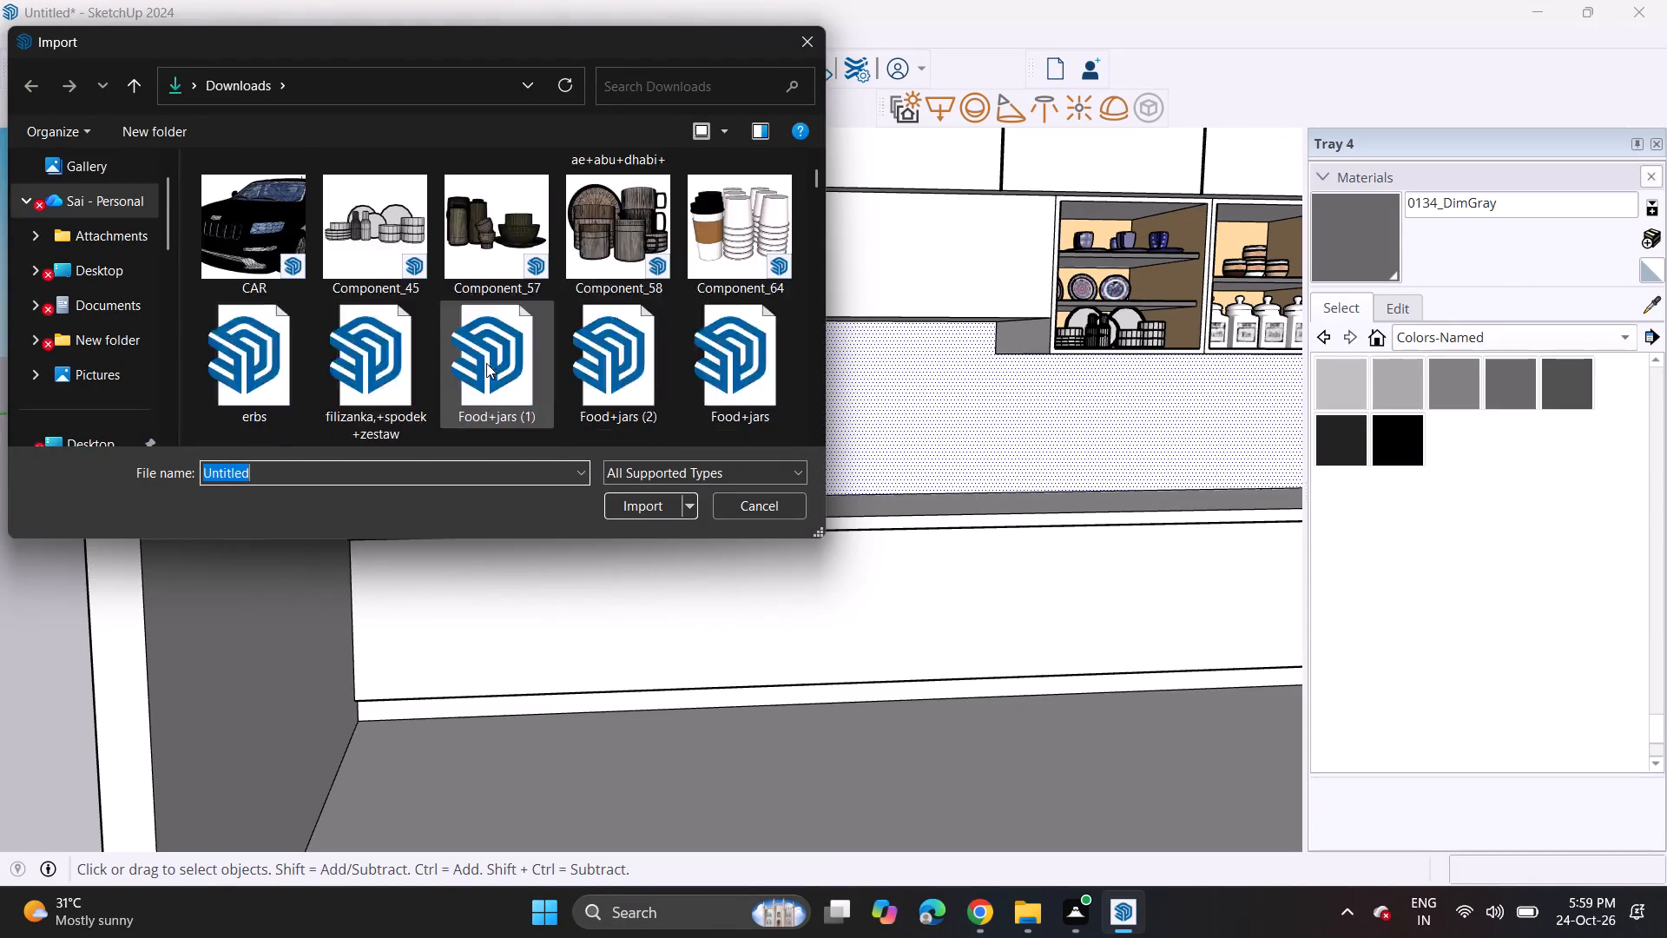
scroll(486, 363, "down", 1)
left_click(630, 386)
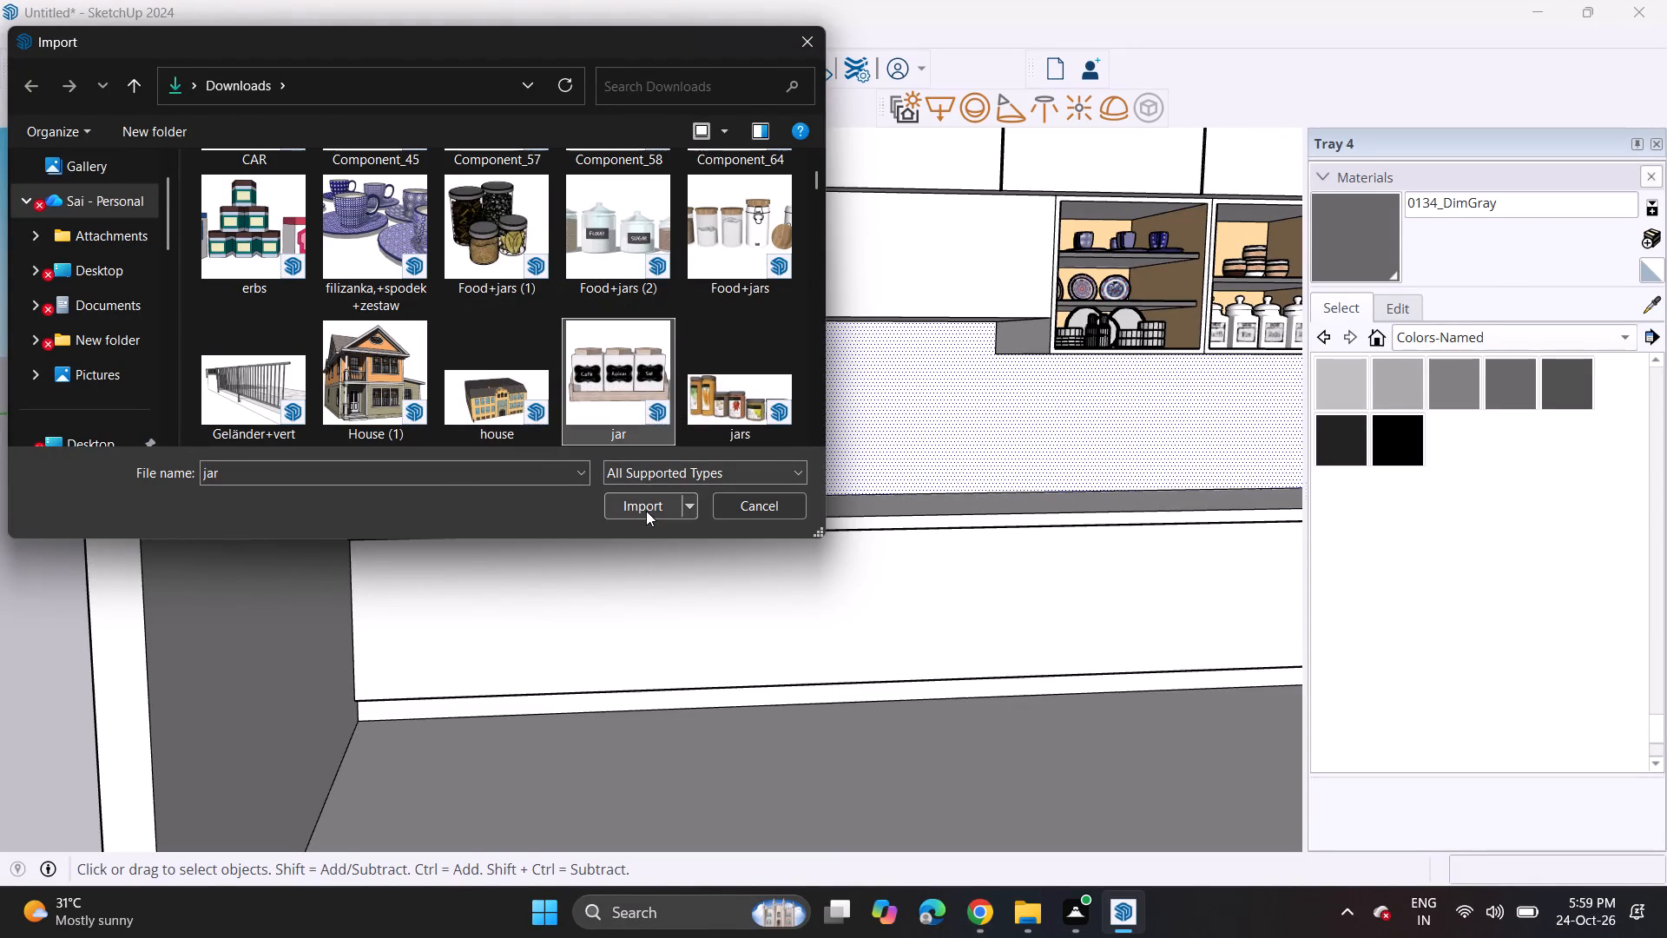
left_click(646, 512)
middle_click_drag(401, 334, 401, 338)
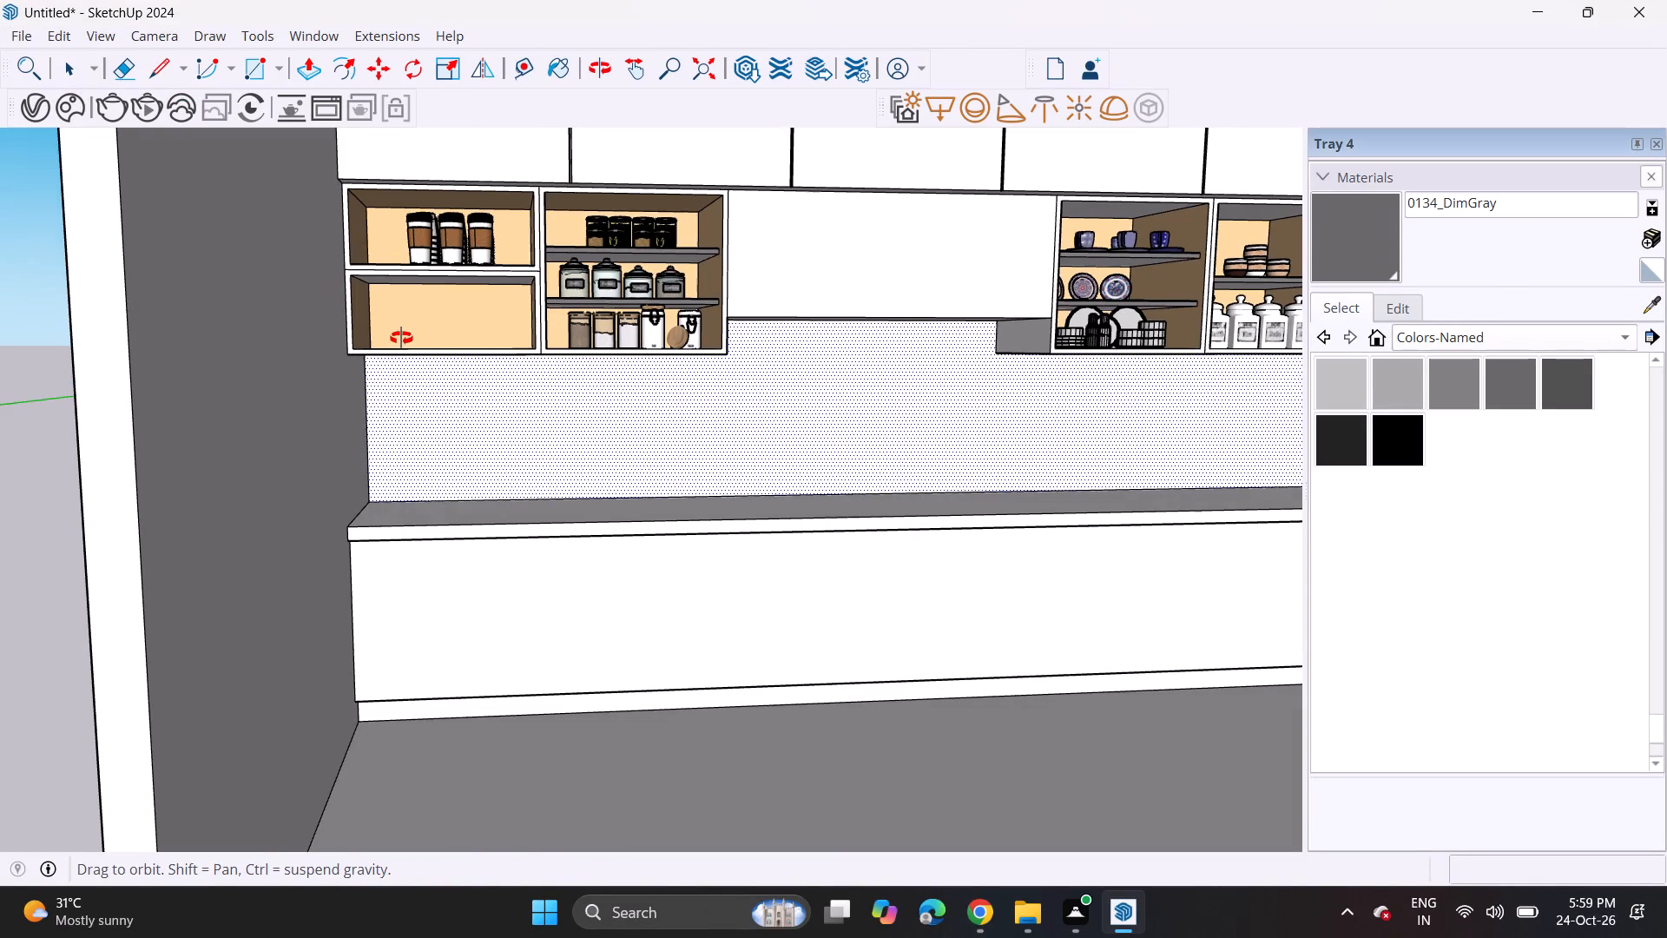
middle_click_drag(401, 338, 495, 406)
scroll(570, 379, "down", 8)
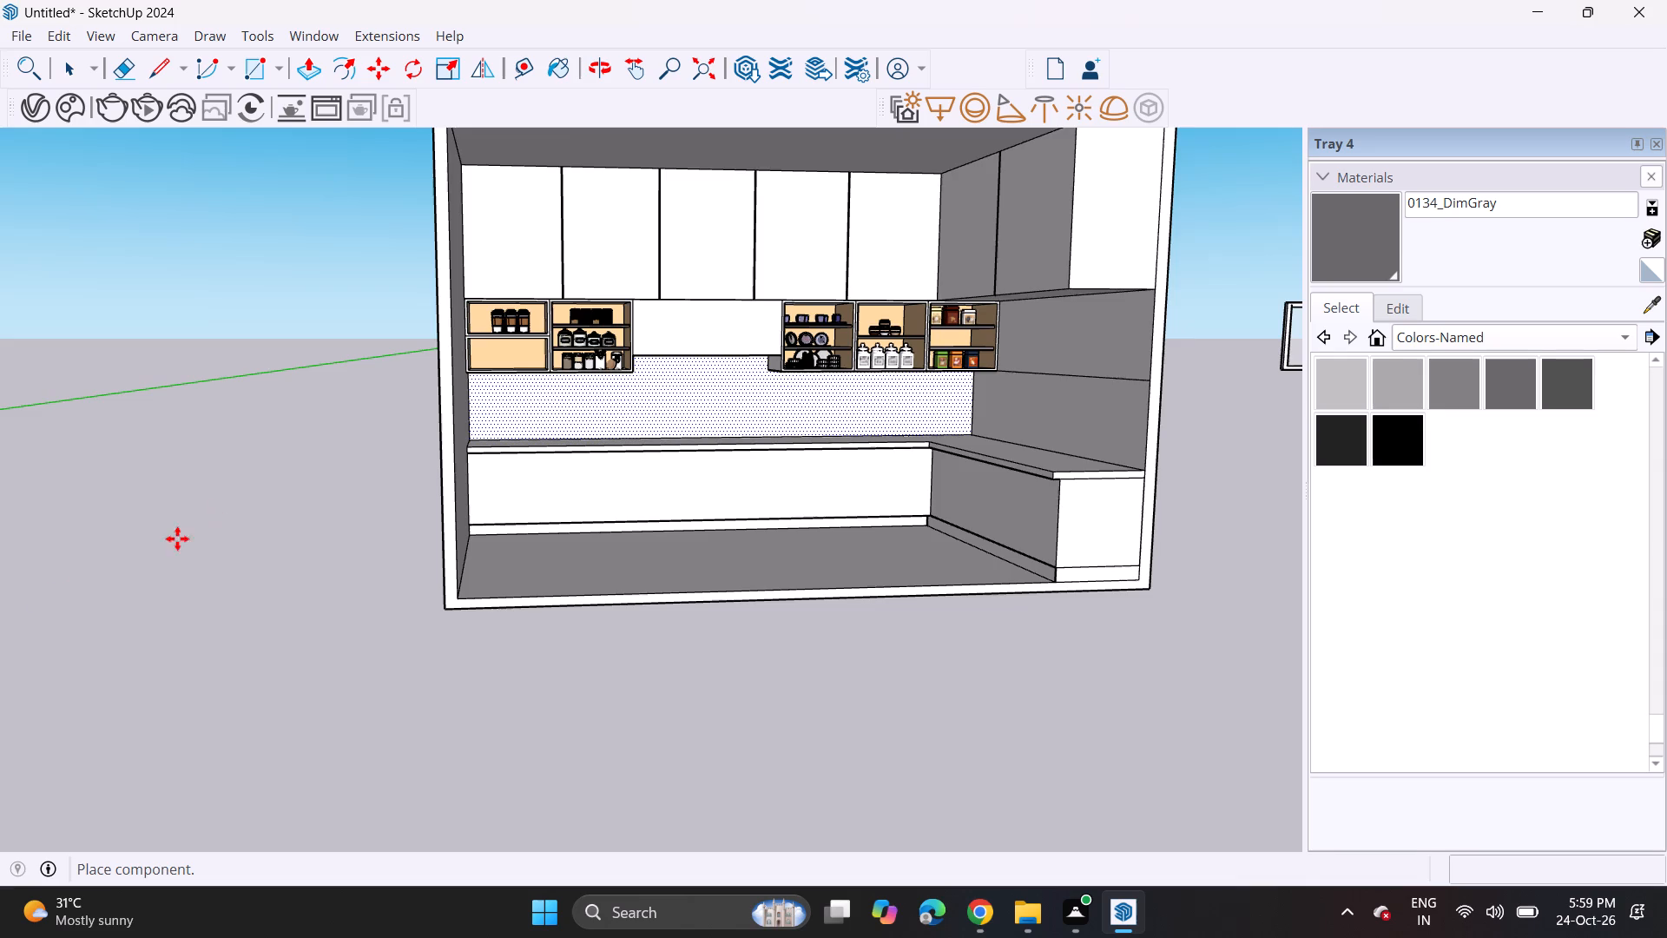
scroll(244, 459, "down", 7)
scroll(468, 376, "down", 7)
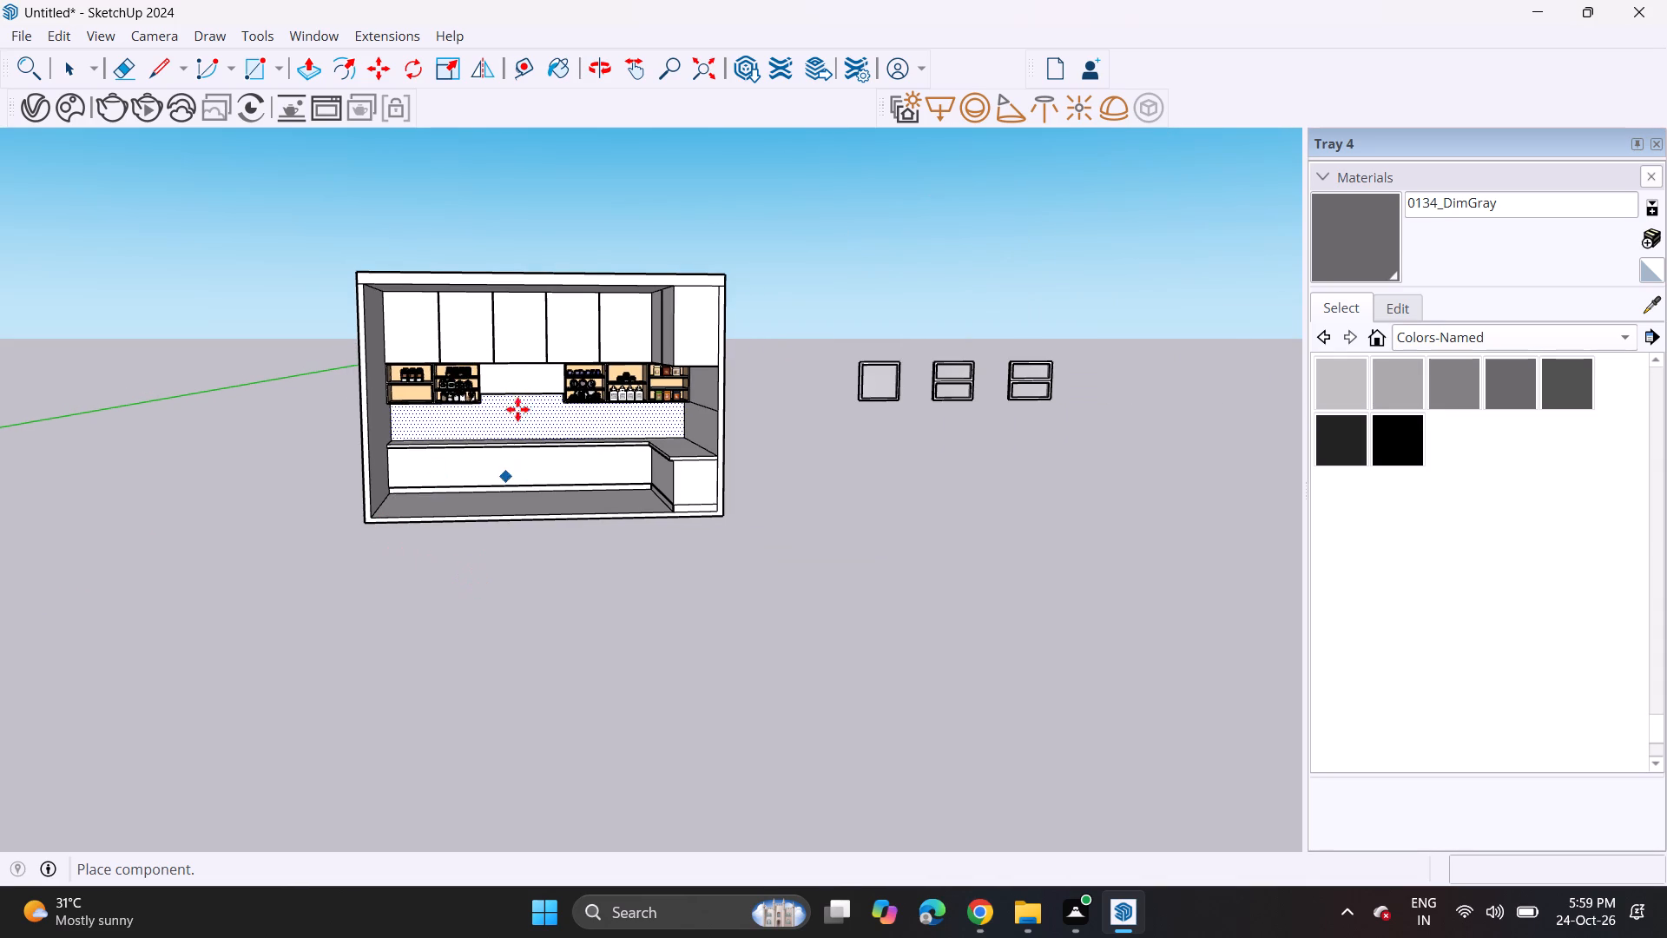
left_click(503, 508)
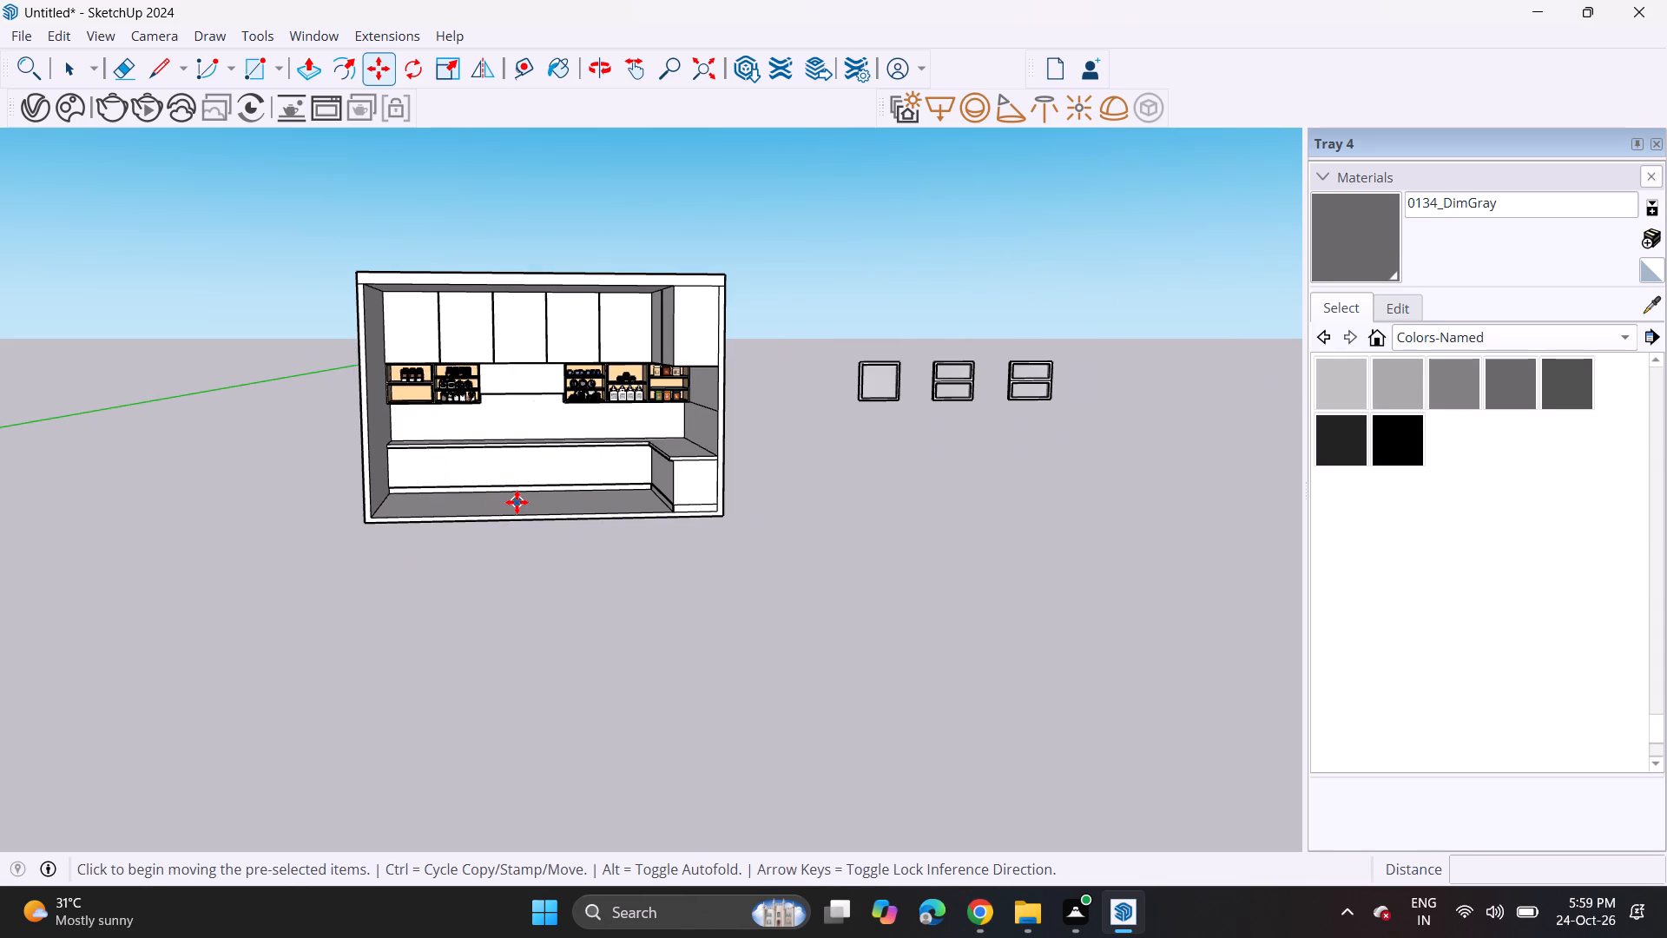
Move the imported three-jar set about 3' 5 3/4", using reference points on the kitchen floor.
scroll(517, 502, "up", 16)
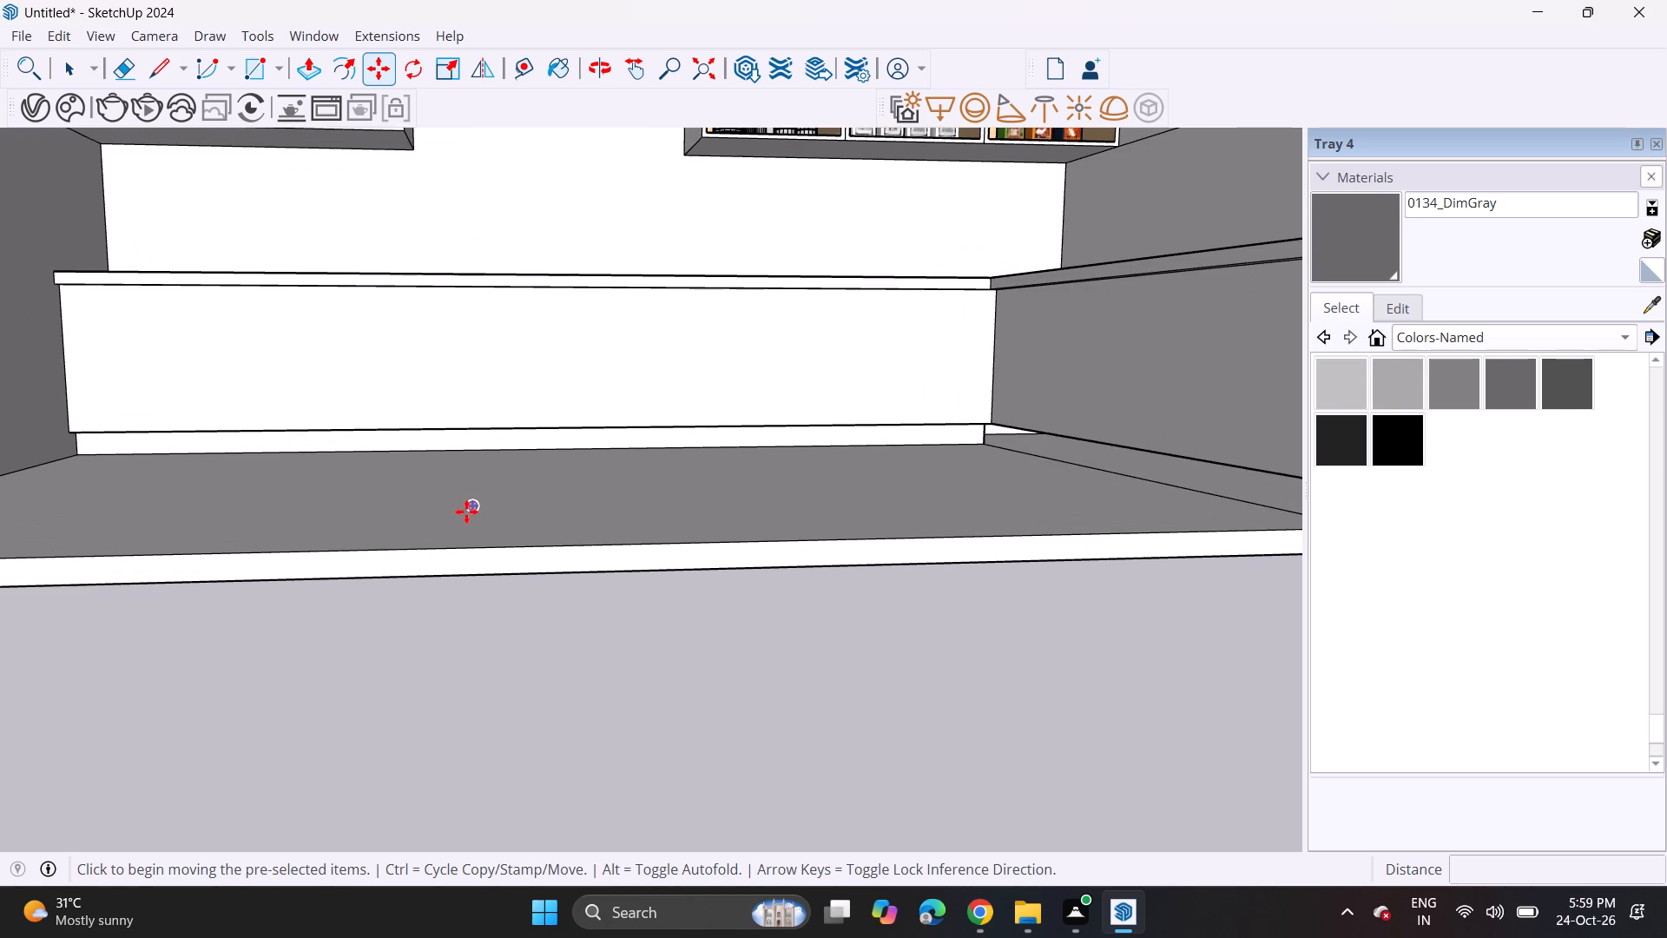
left_click(466, 512)
left_click(595, 469)
Scale the oversized Café, Açúcar and Sal jar set down uniformly from its top corner to about 0.11.
left_click(446, 65)
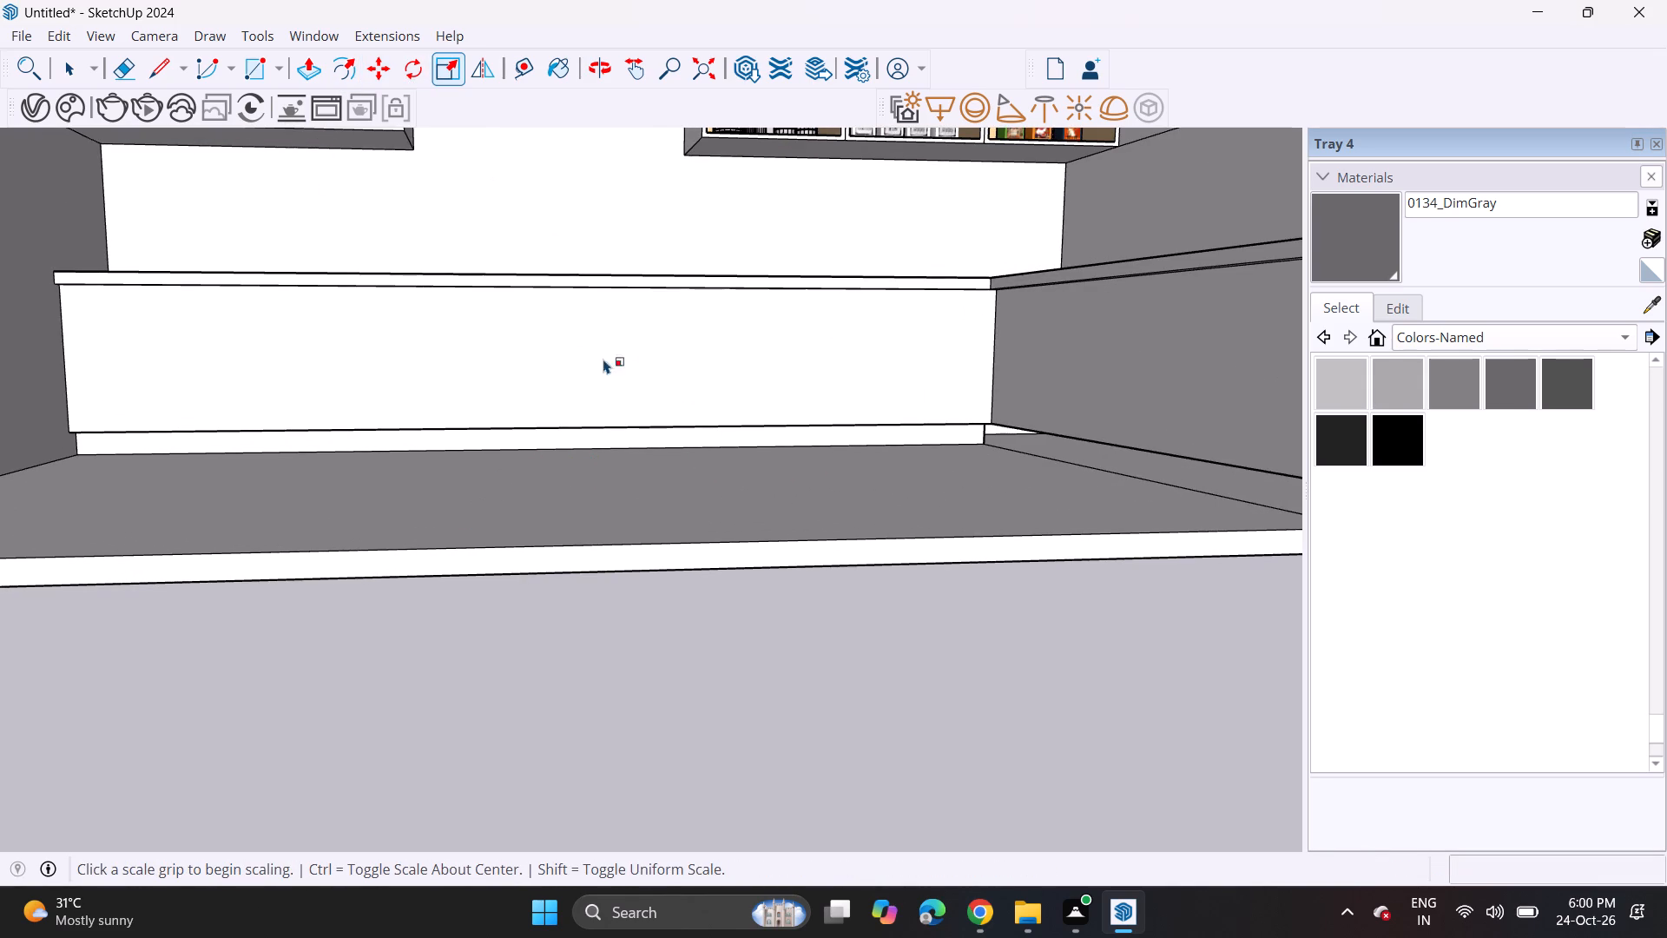
scroll(616, 438, "down", 9)
scroll(614, 437, "up", 1)
scroll(614, 437, "down", 18)
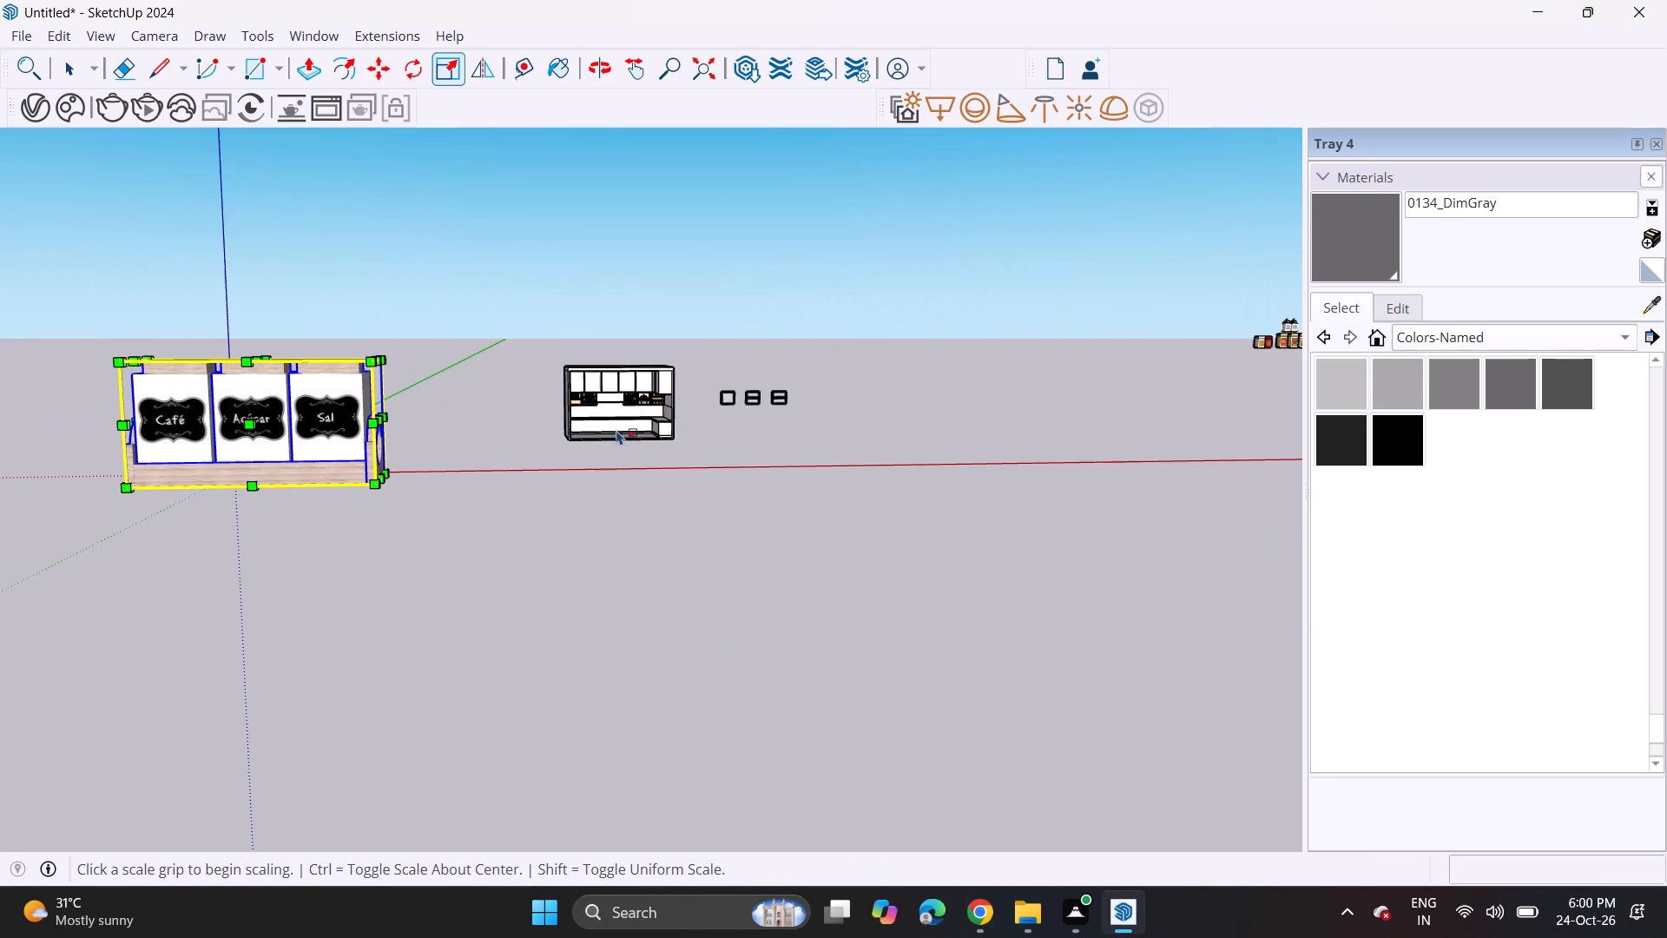
left_click(118, 360)
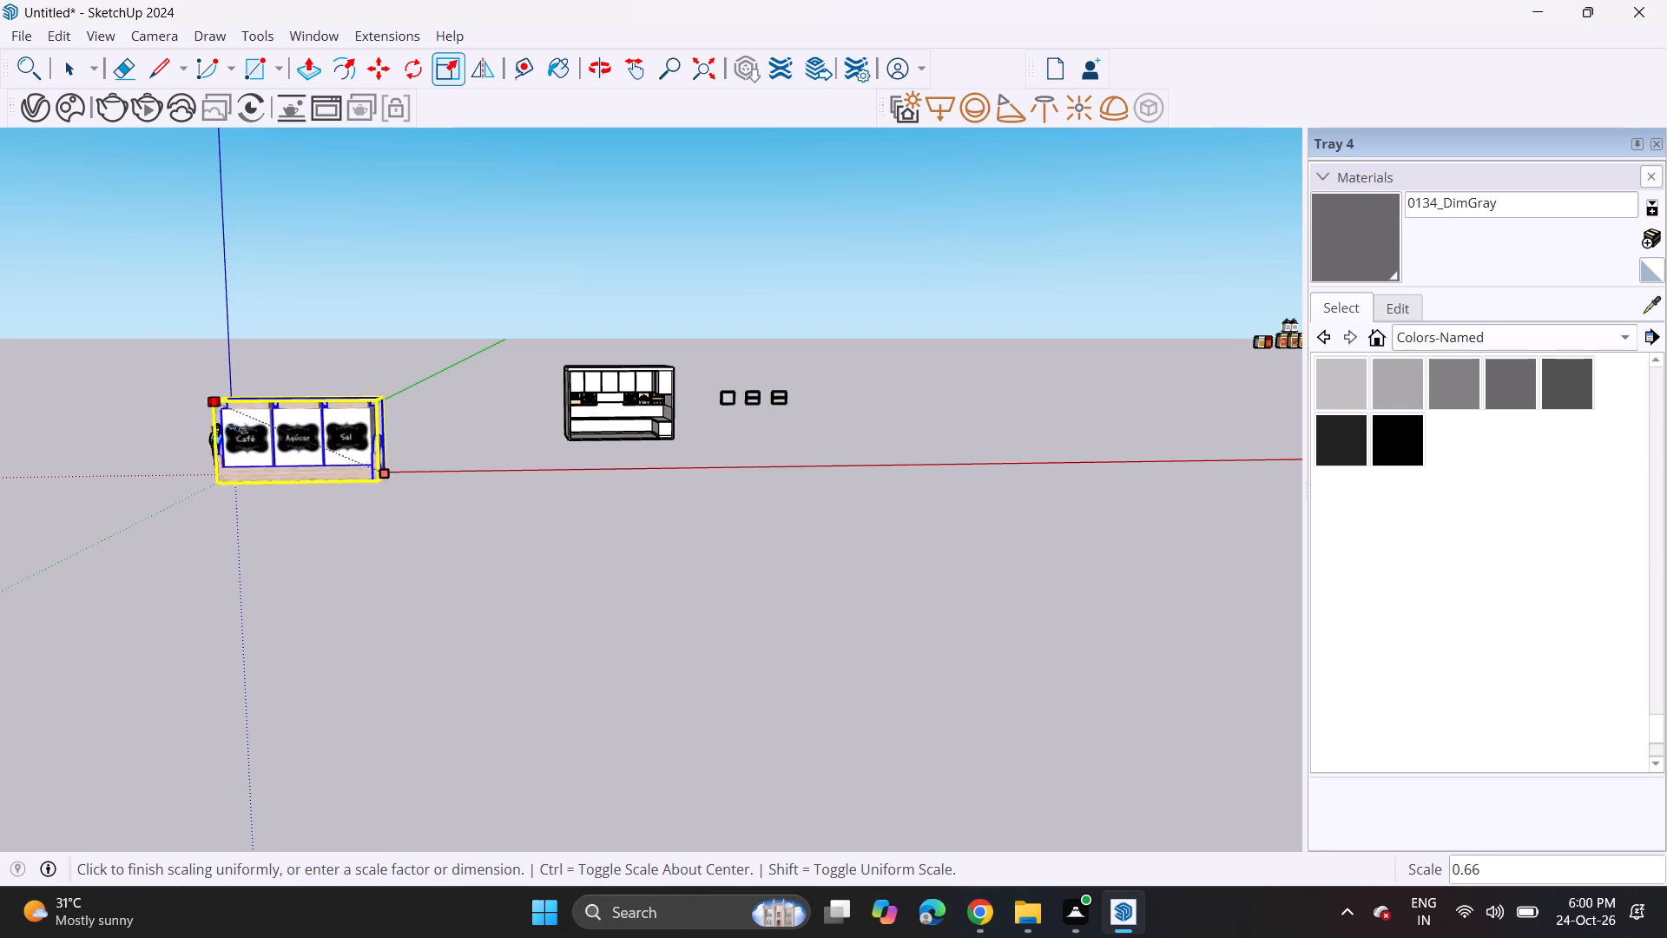
left_click(370, 476)
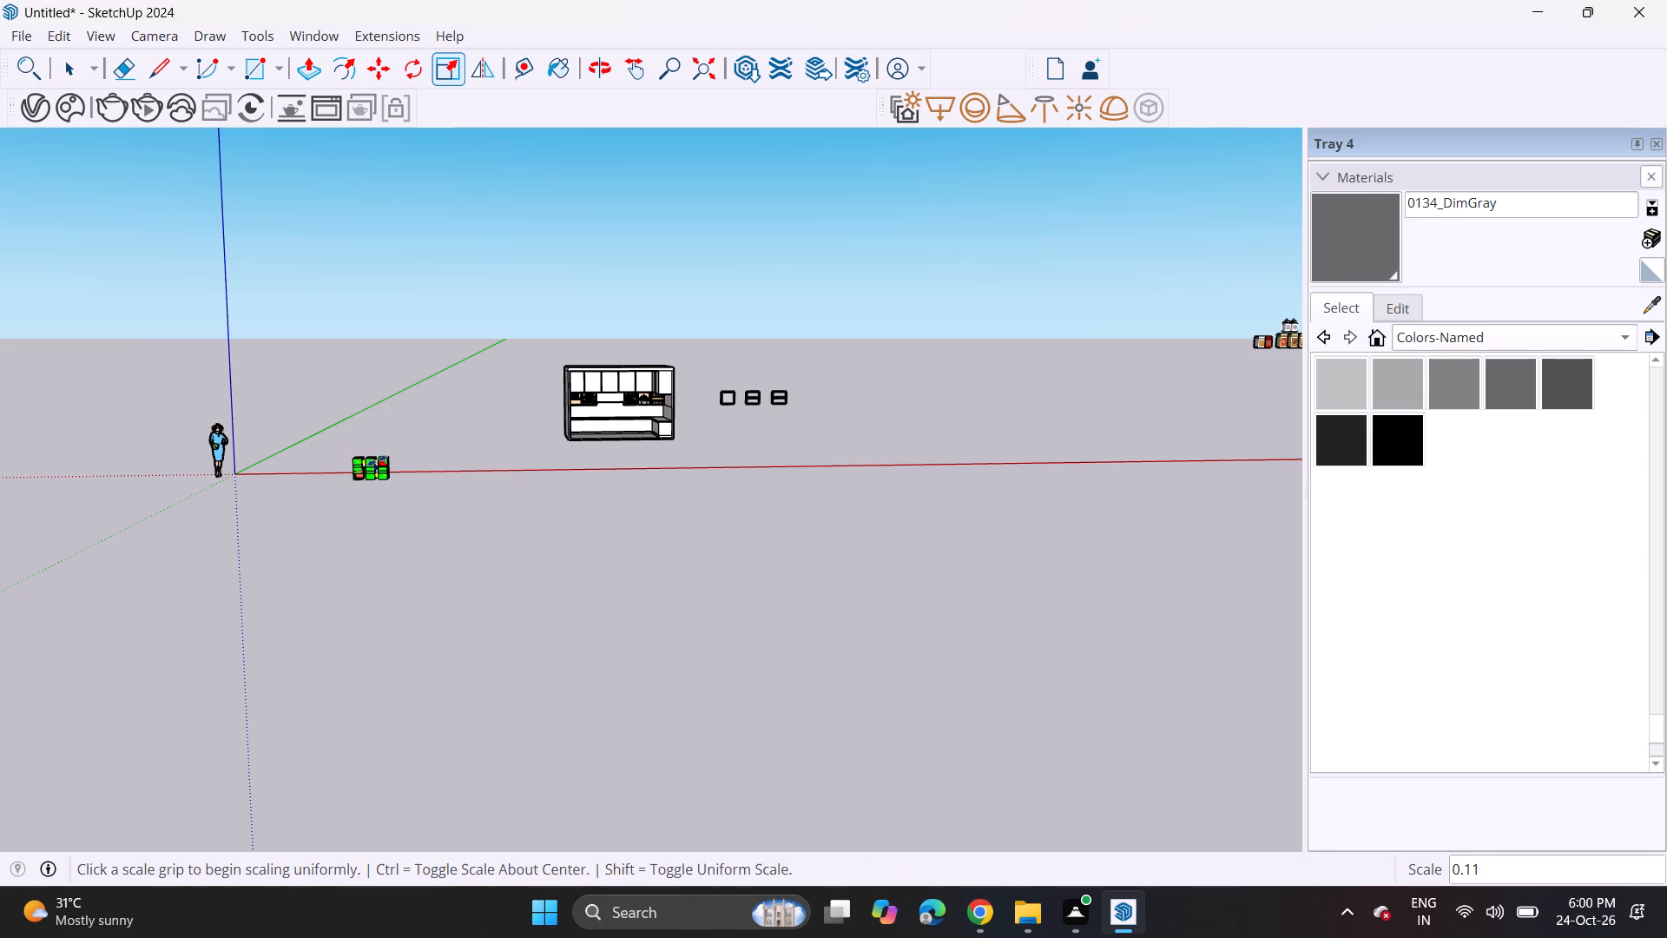
Move the scaled Café, Açúcar and Sal jar set from beside the origin towards the kitchen.
scroll(406, 454, "up", 6)
scroll(406, 454, "down", 1)
scroll(406, 454, "up", 2)
scroll(372, 440, "down", 1)
scroll(372, 440, "up", 4)
left_click(370, 61)
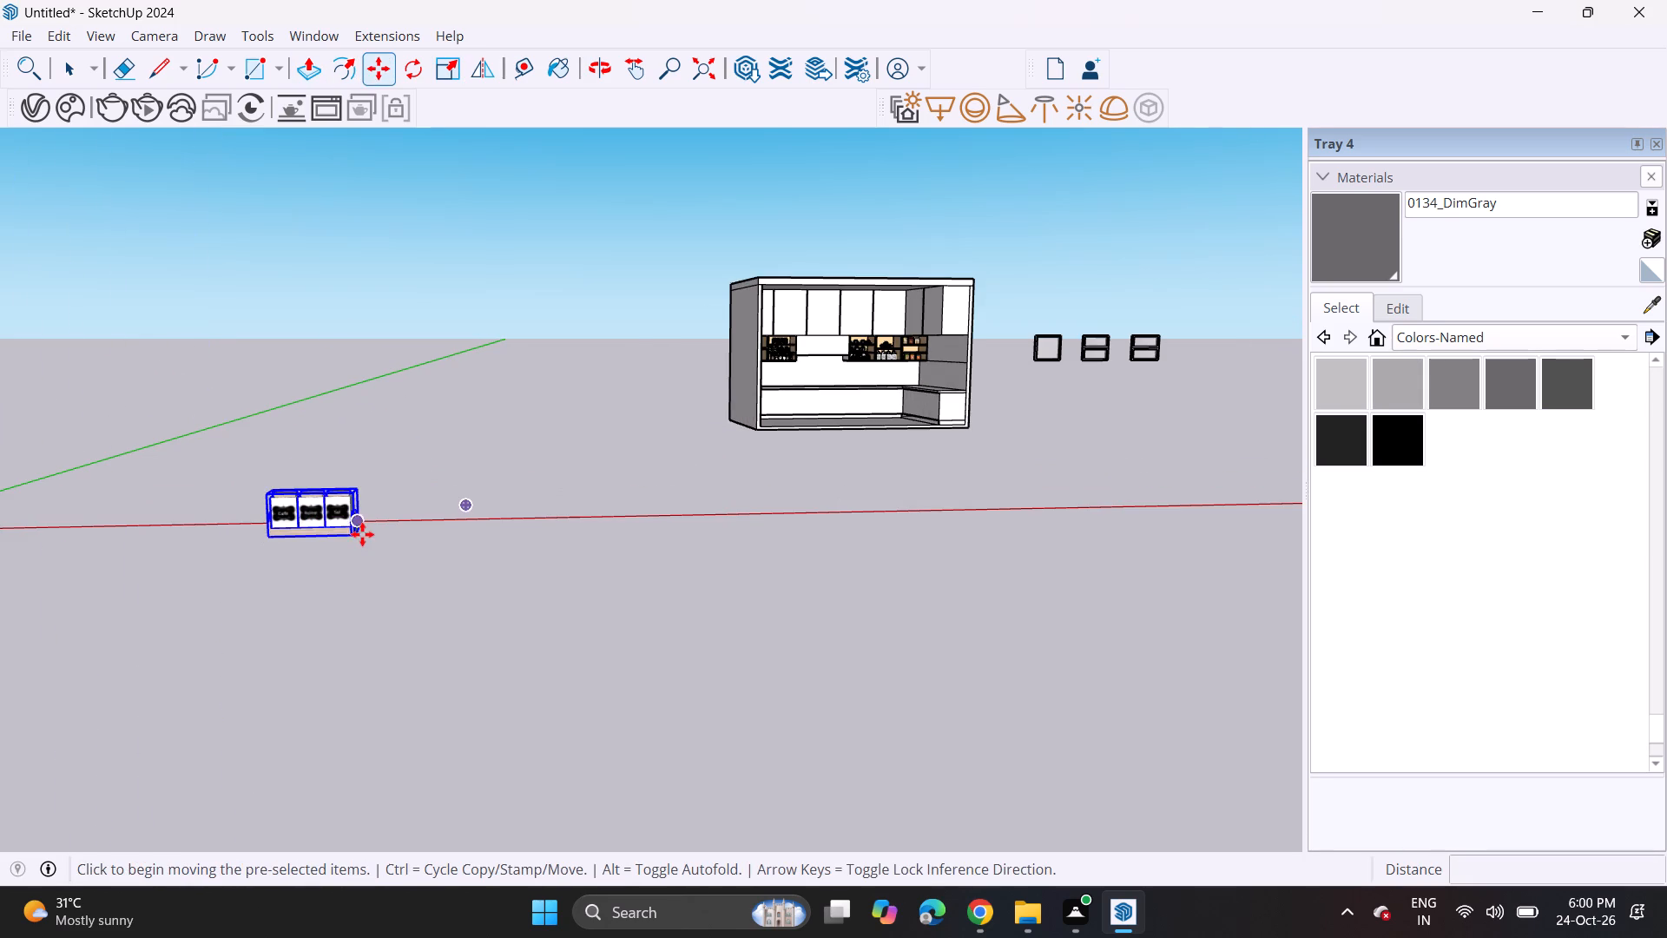
left_click(359, 538)
middle_click_drag(511, 467, 353, 489)
scroll(971, 335, "up", 7)
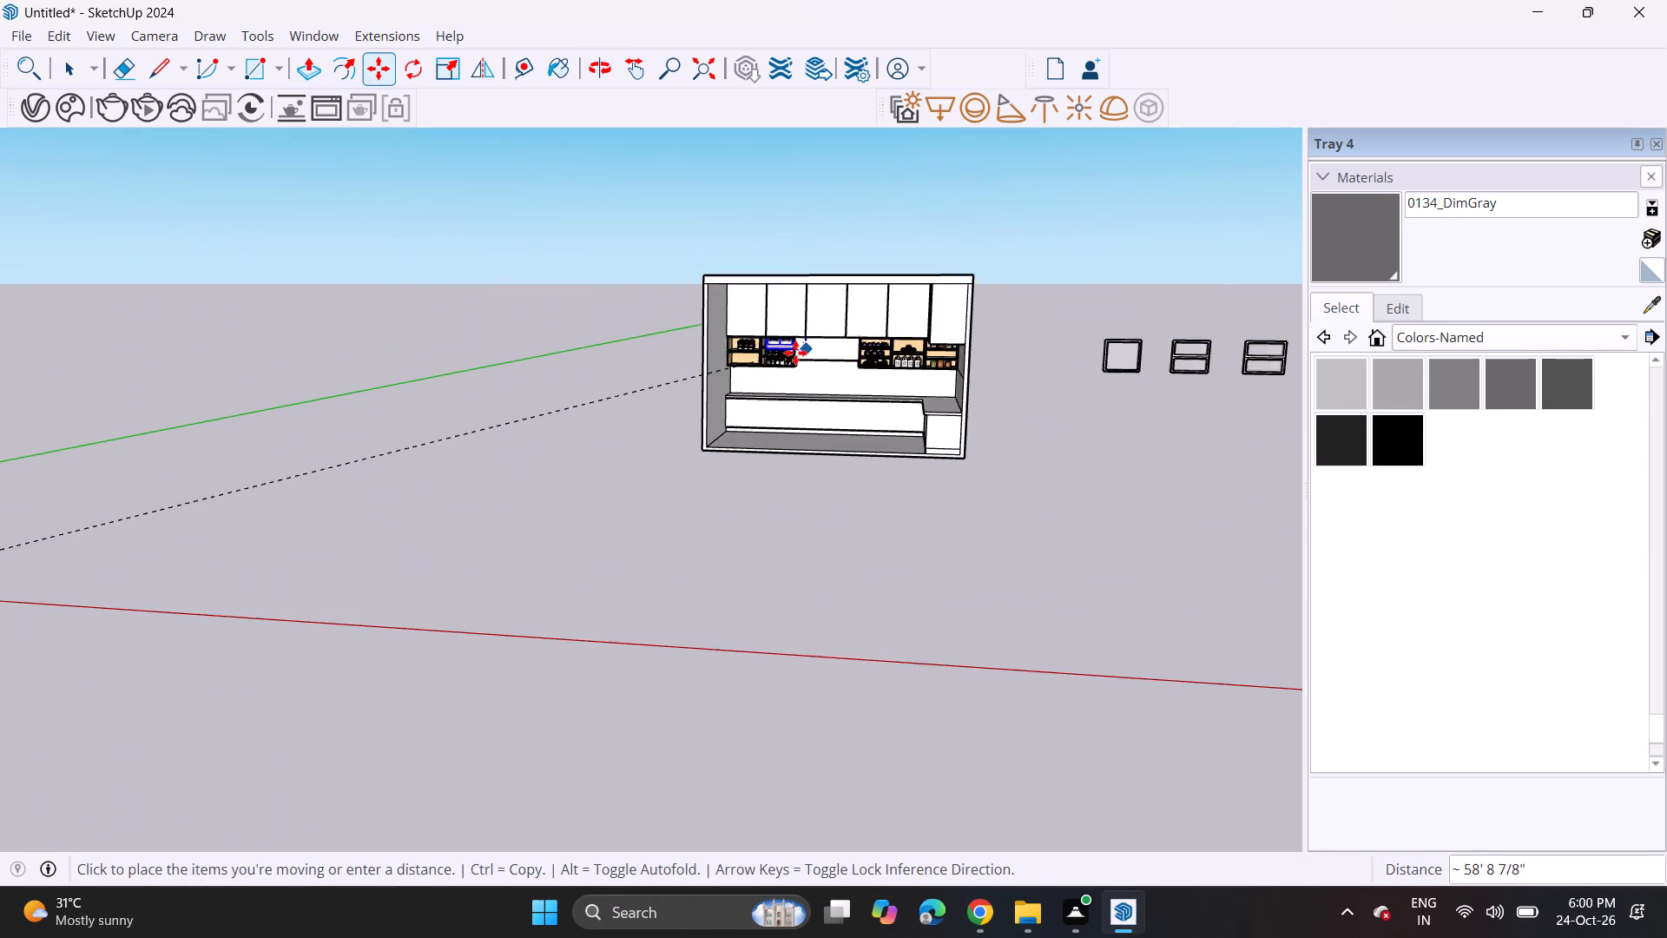
scroll(805, 353, "up", 9)
middle_click_drag(788, 346, 544, 319)
scroll(1152, 397, "down", 1)
scroll(1152, 399, "up", 1)
scroll(1152, 399, "down", 6)
left_click(1112, 400)
scroll(1157, 372, "down", 6)
middle_click_drag(1139, 368, 826, 281)
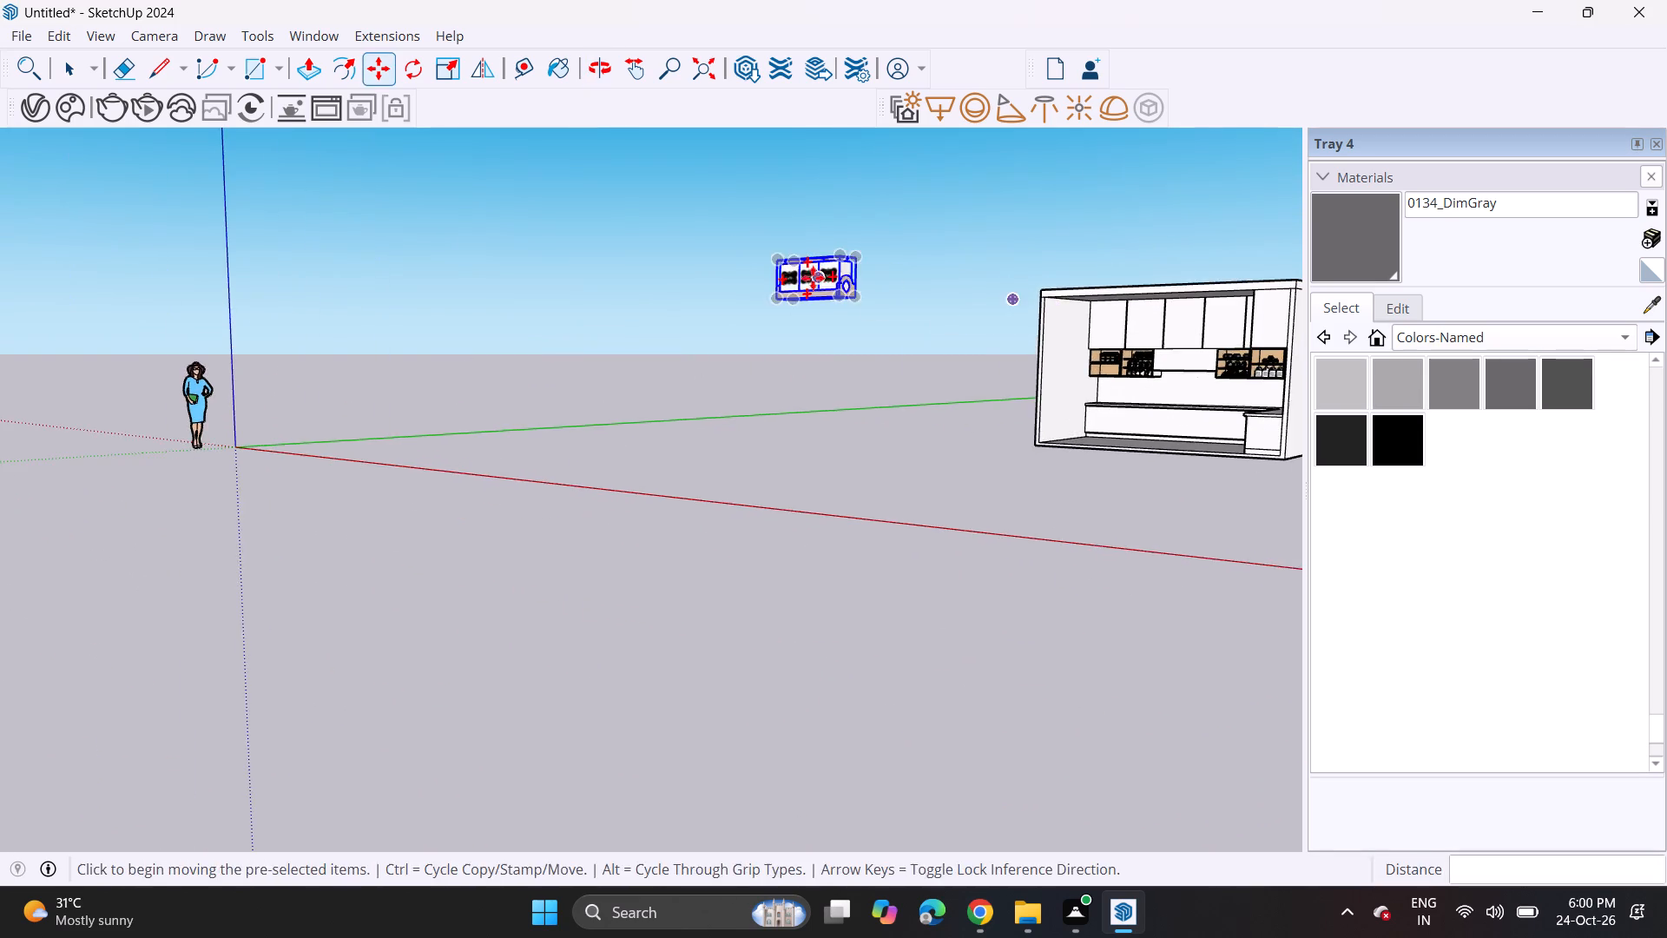
Move the jar set in front of the open wall shelves holding the takeaway cups and glass jars.
middle_click_drag(827, 301, 958, 406)
left_click(1022, 472)
middle_click_drag(954, 321, 1092, 369)
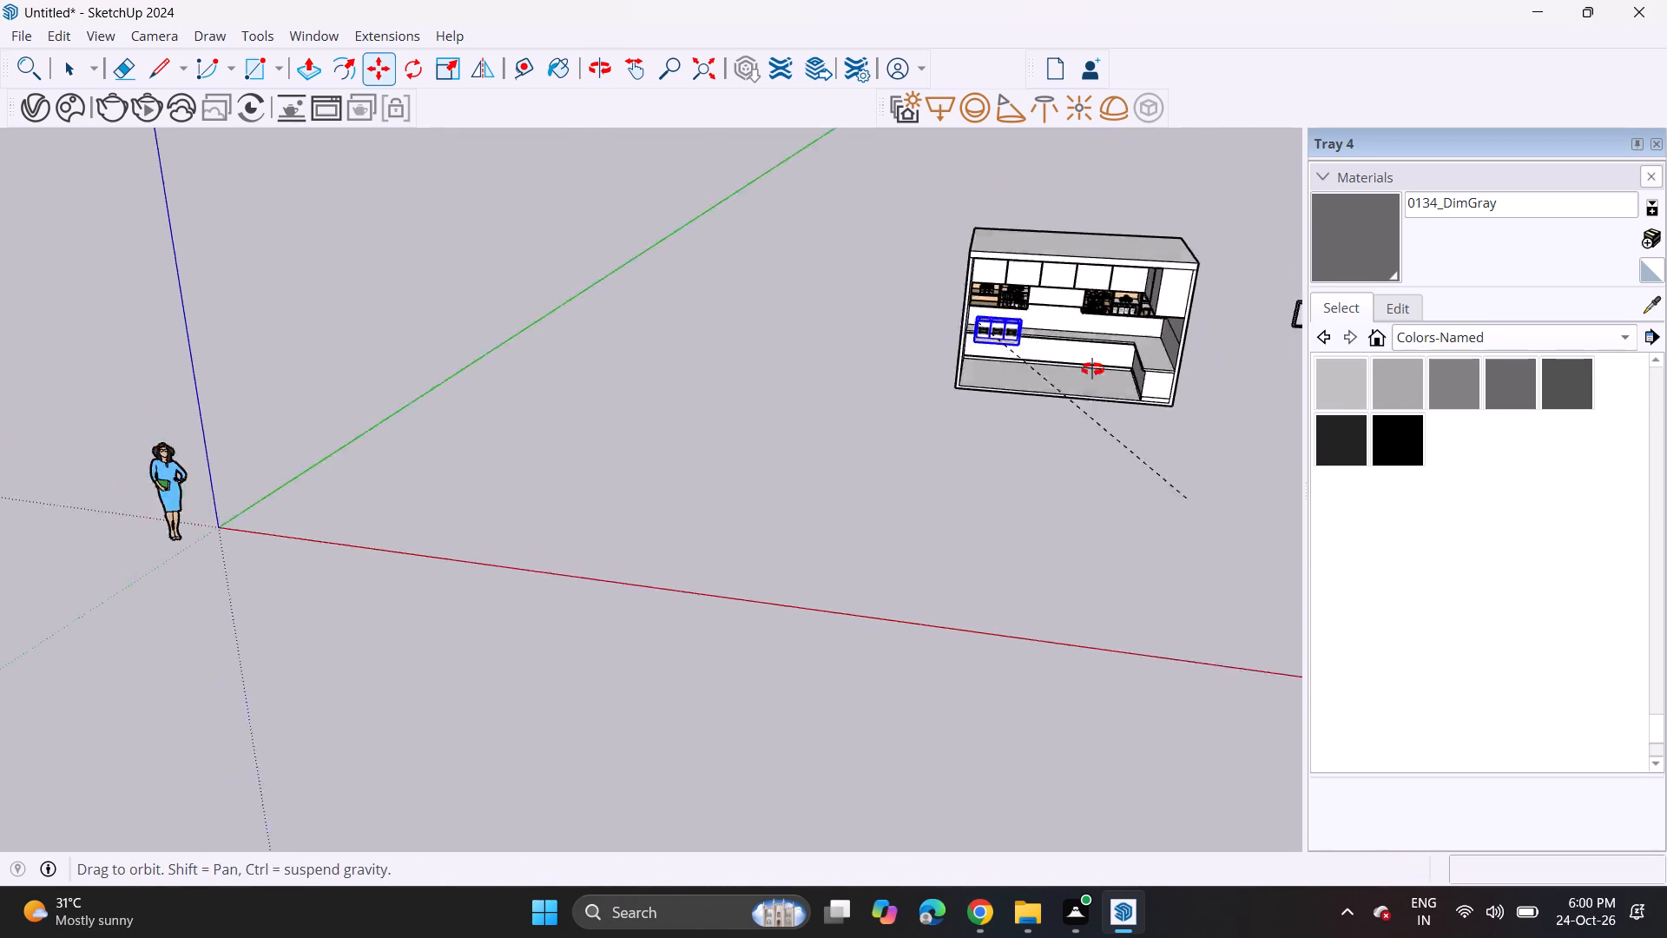
middle_click_drag(1092, 369, 1228, 394)
scroll(961, 209, "up", 20)
scroll(961, 209, "up", 3)
scroll(837, 277, "down", 1)
scroll(837, 277, "up", 3)
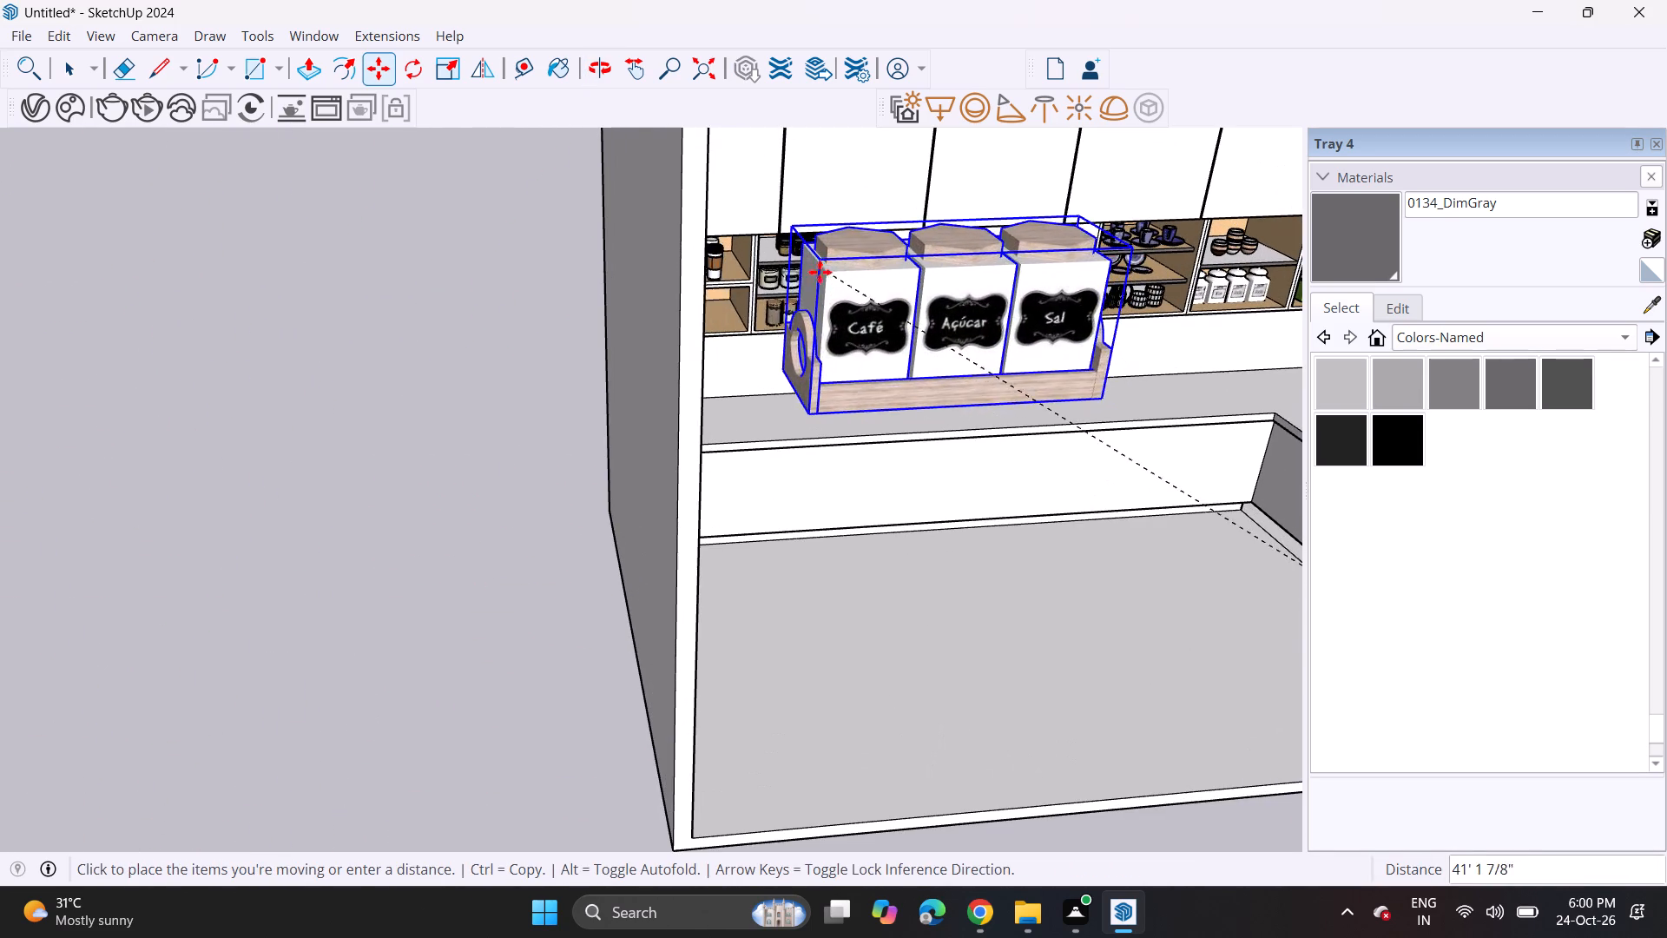
left_click(722, 261)
middle_click_drag(961, 348, 806, 219)
scroll(806, 219, "up", 1)
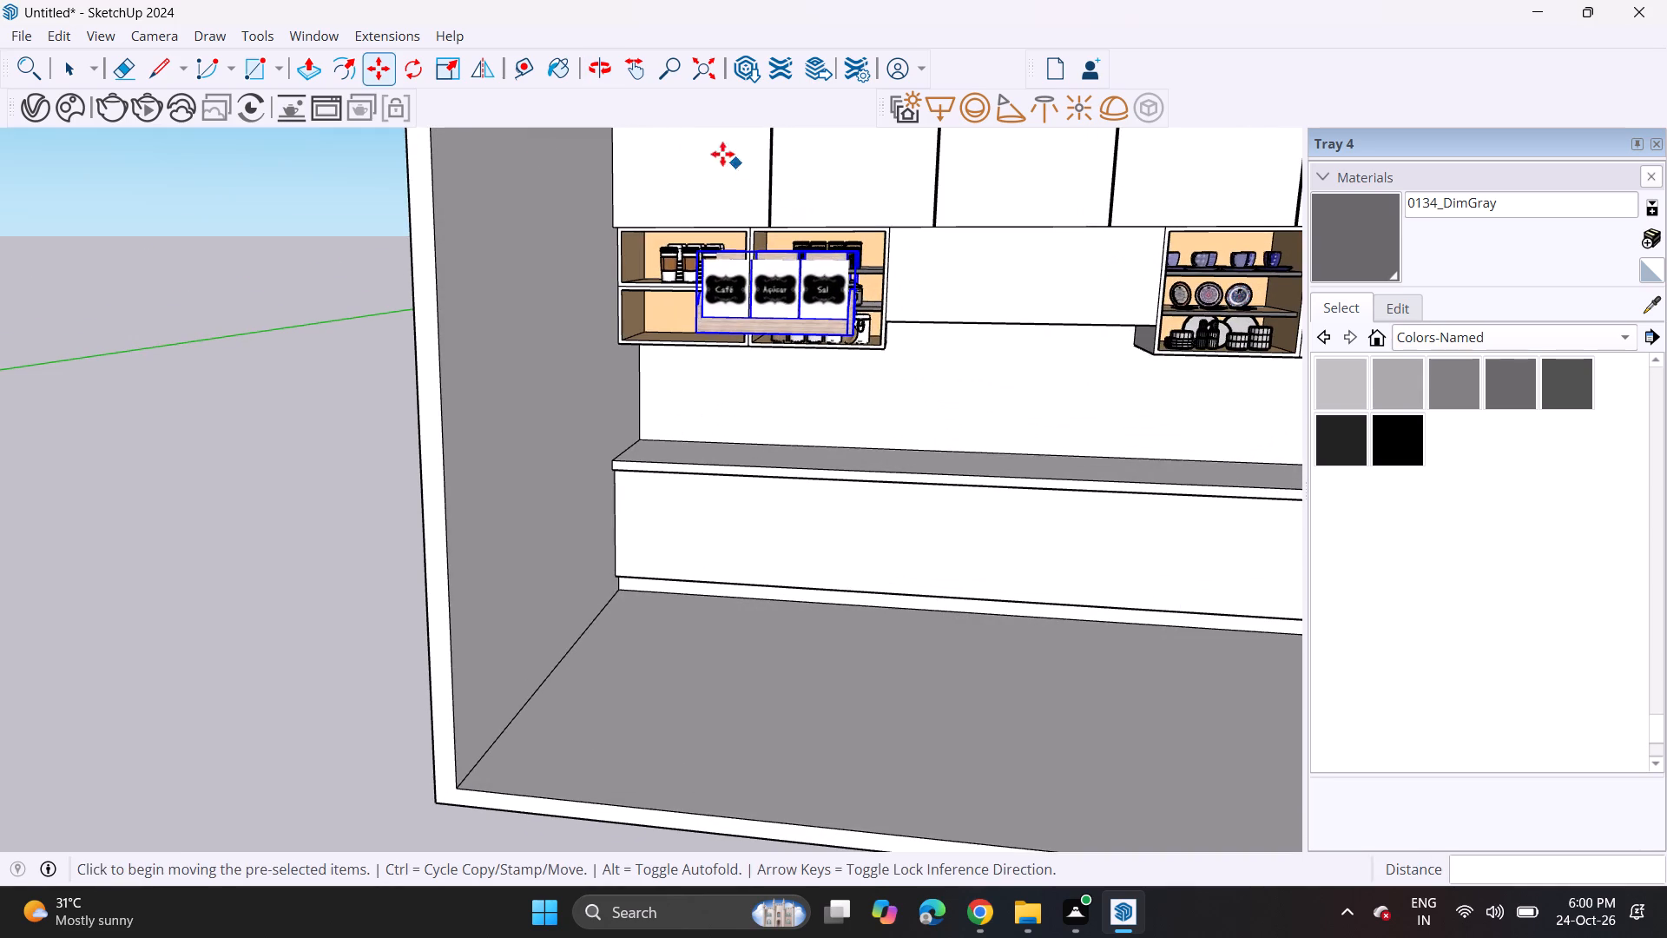
Scale the jar set down uniformly from its top corner to suit the lower open compartment's height.
left_click(452, 79)
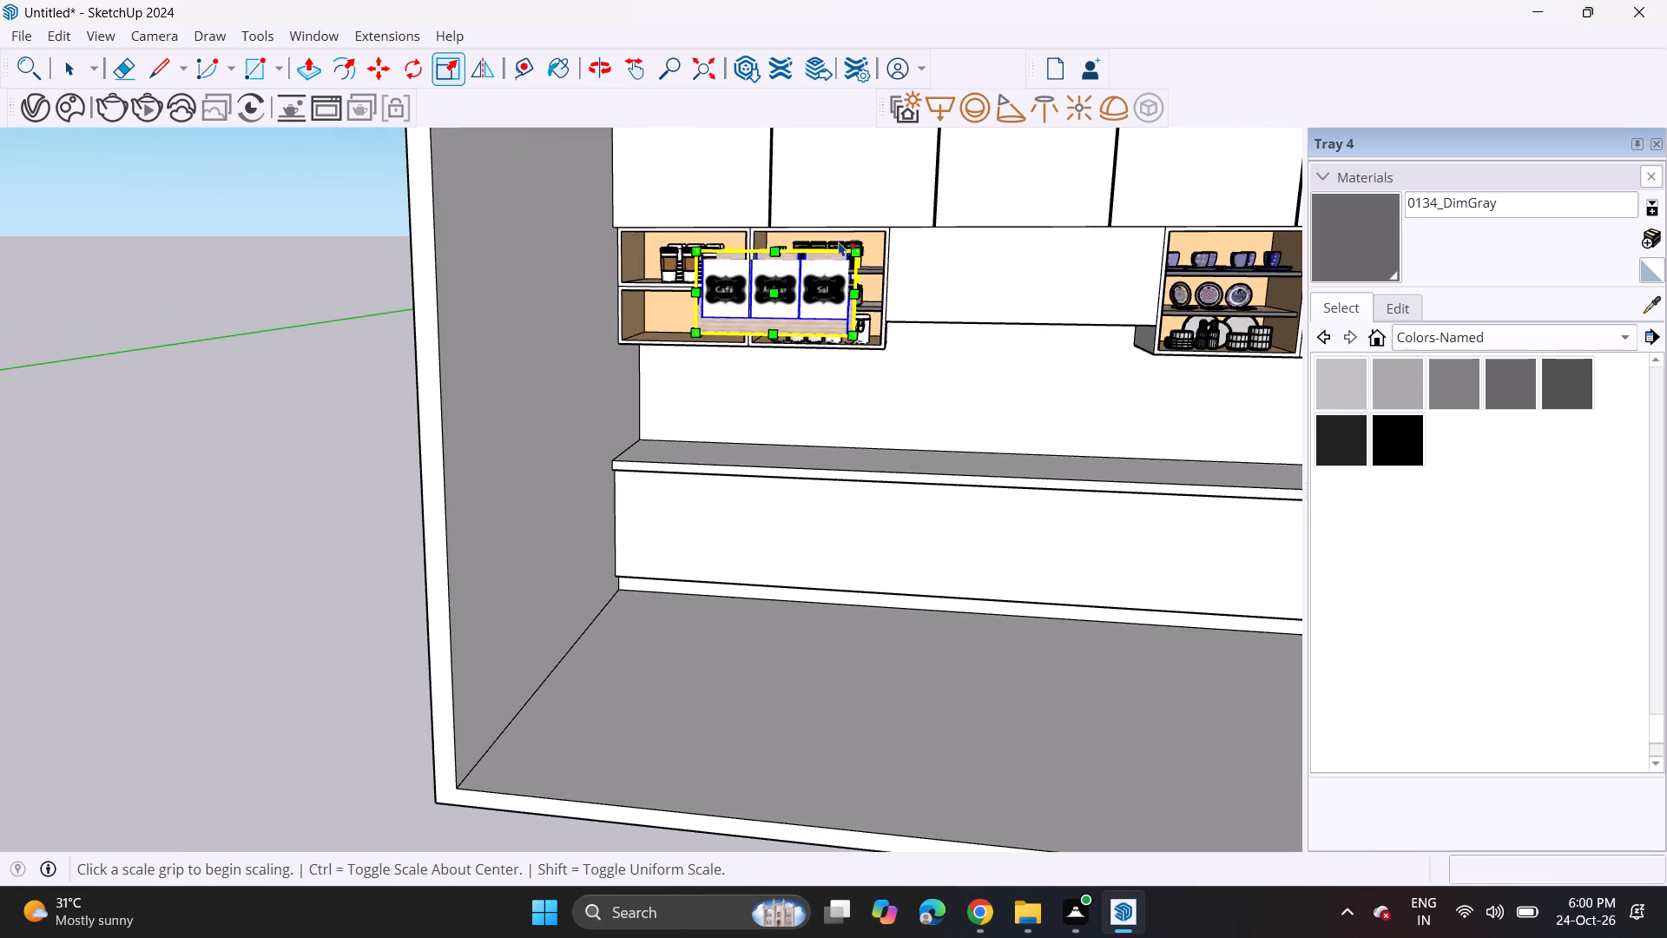
left_click(859, 248)
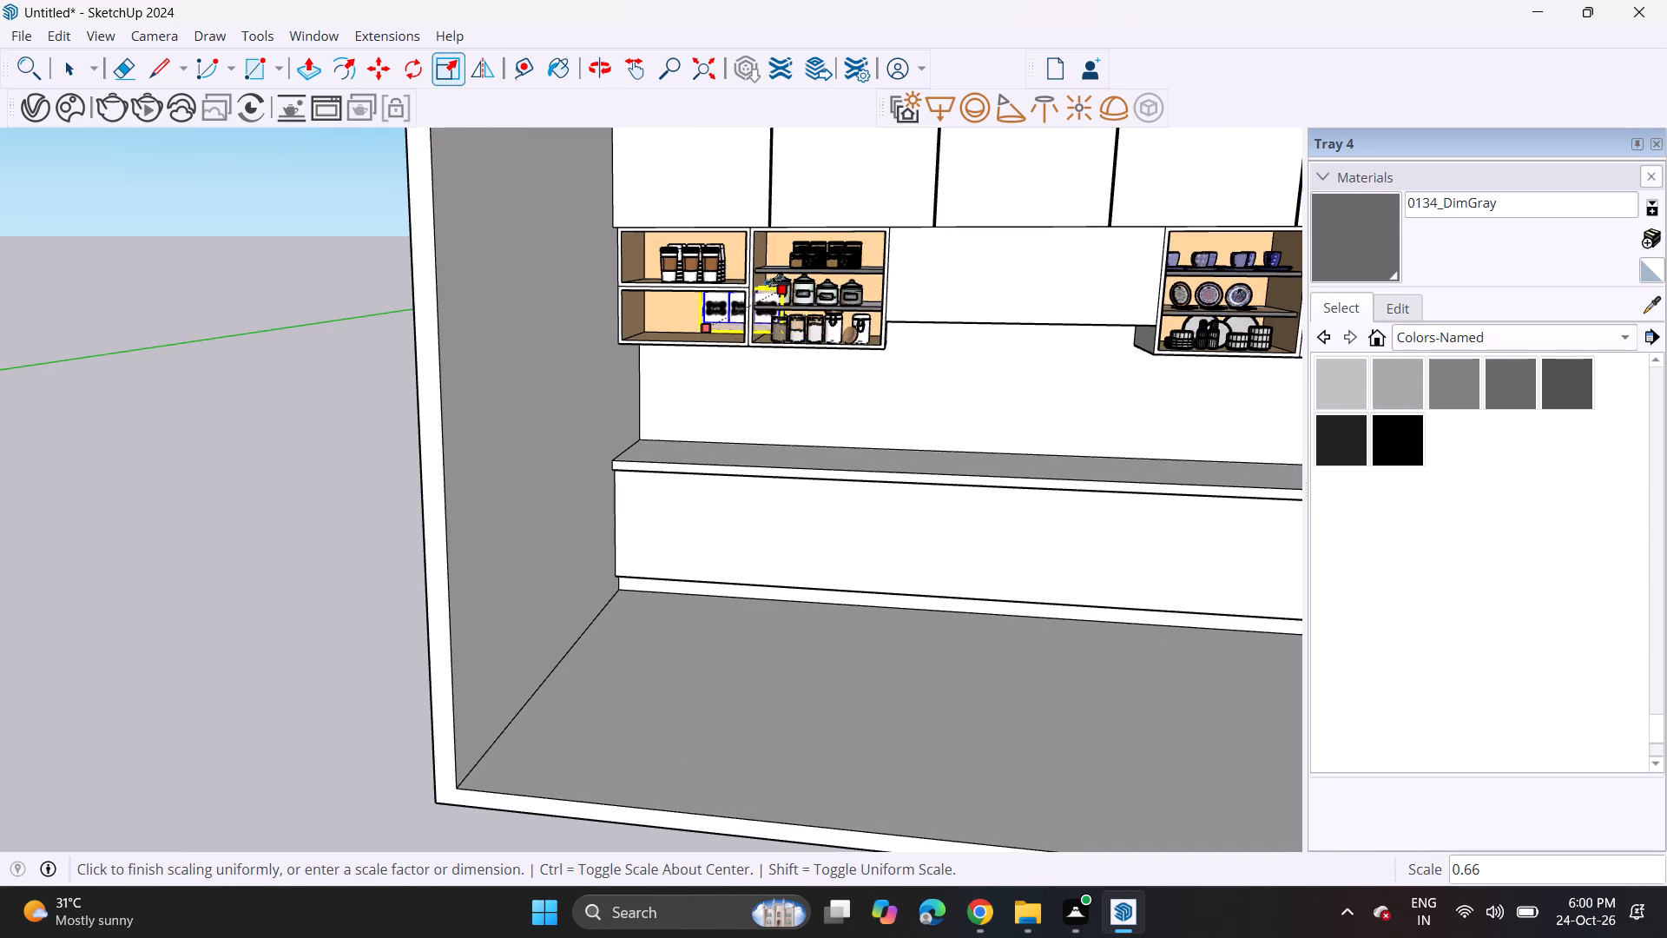
left_click(763, 297)
scroll(613, 347, "up", 1)
middle_click_drag(617, 347, 695, 350)
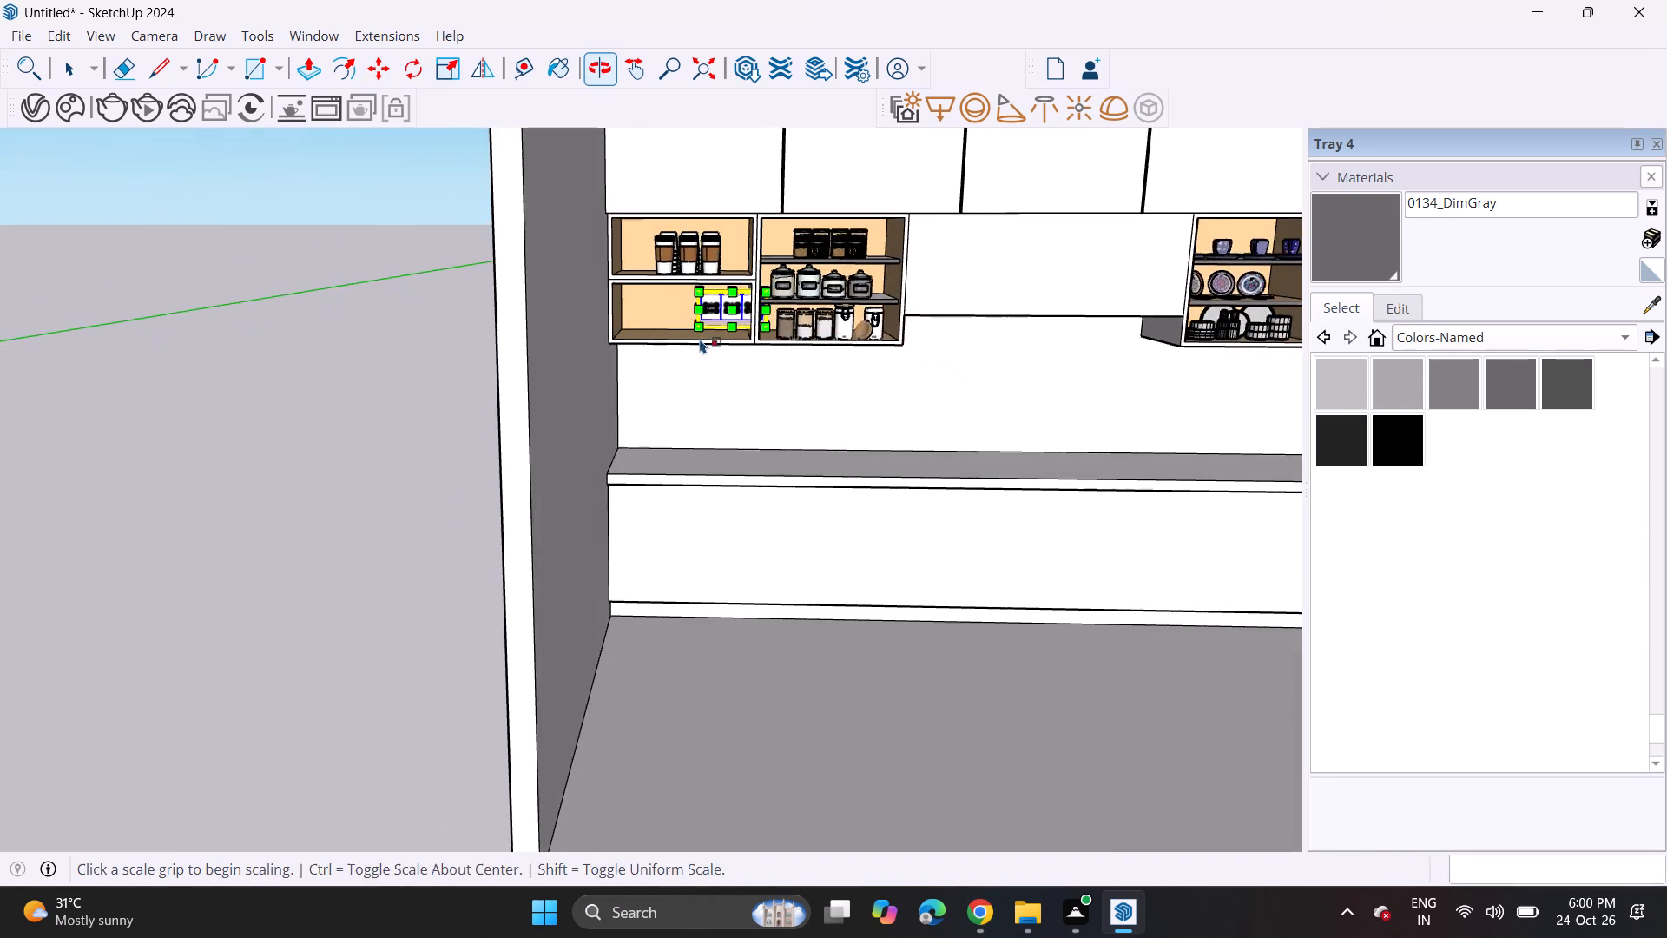
scroll(705, 301, "up", 5)
Move the jar set about 1' 7 1/2" to line up with the compartment below the takeaway cups.
left_click(374, 69)
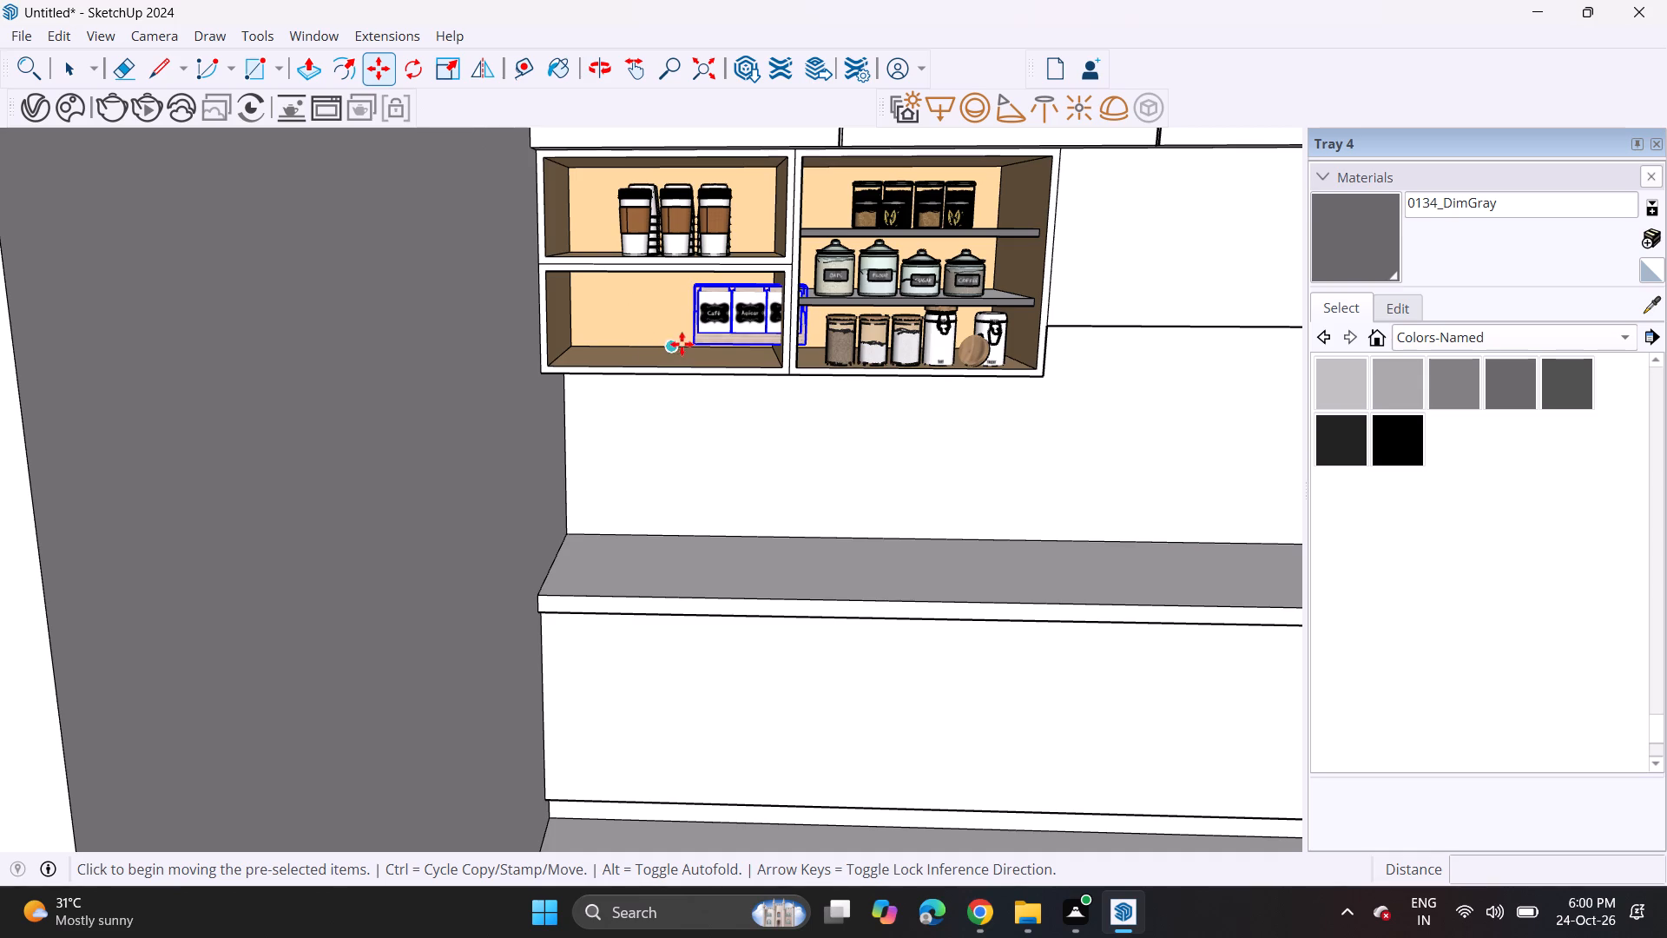
left_click(686, 353)
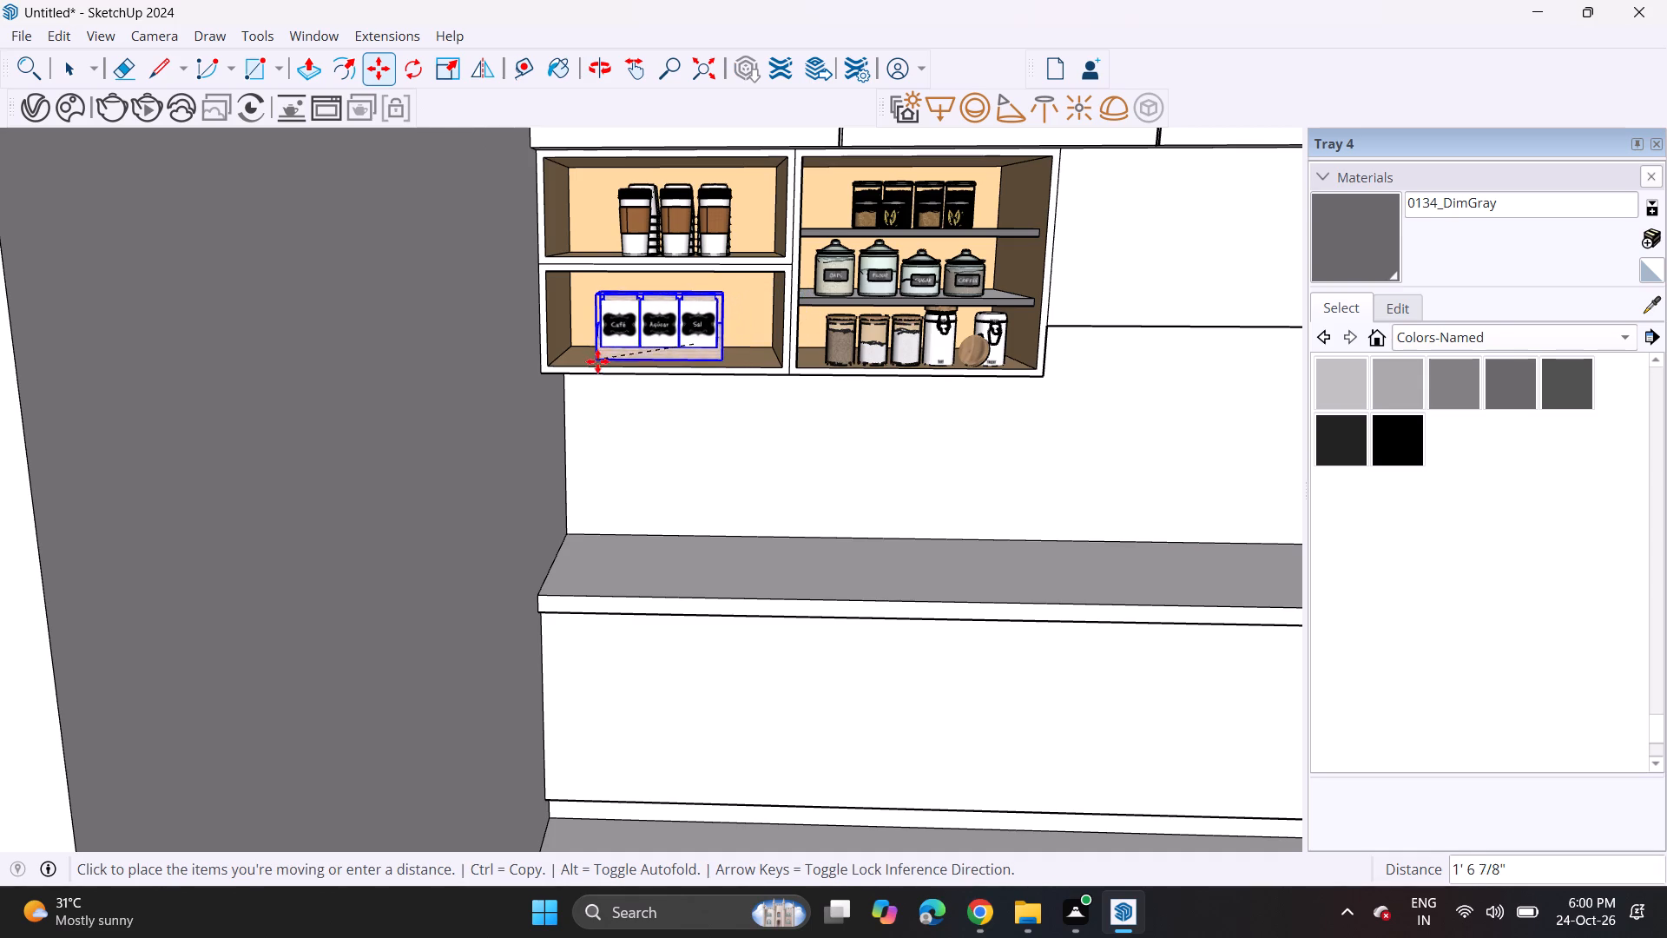
left_click(597, 361)
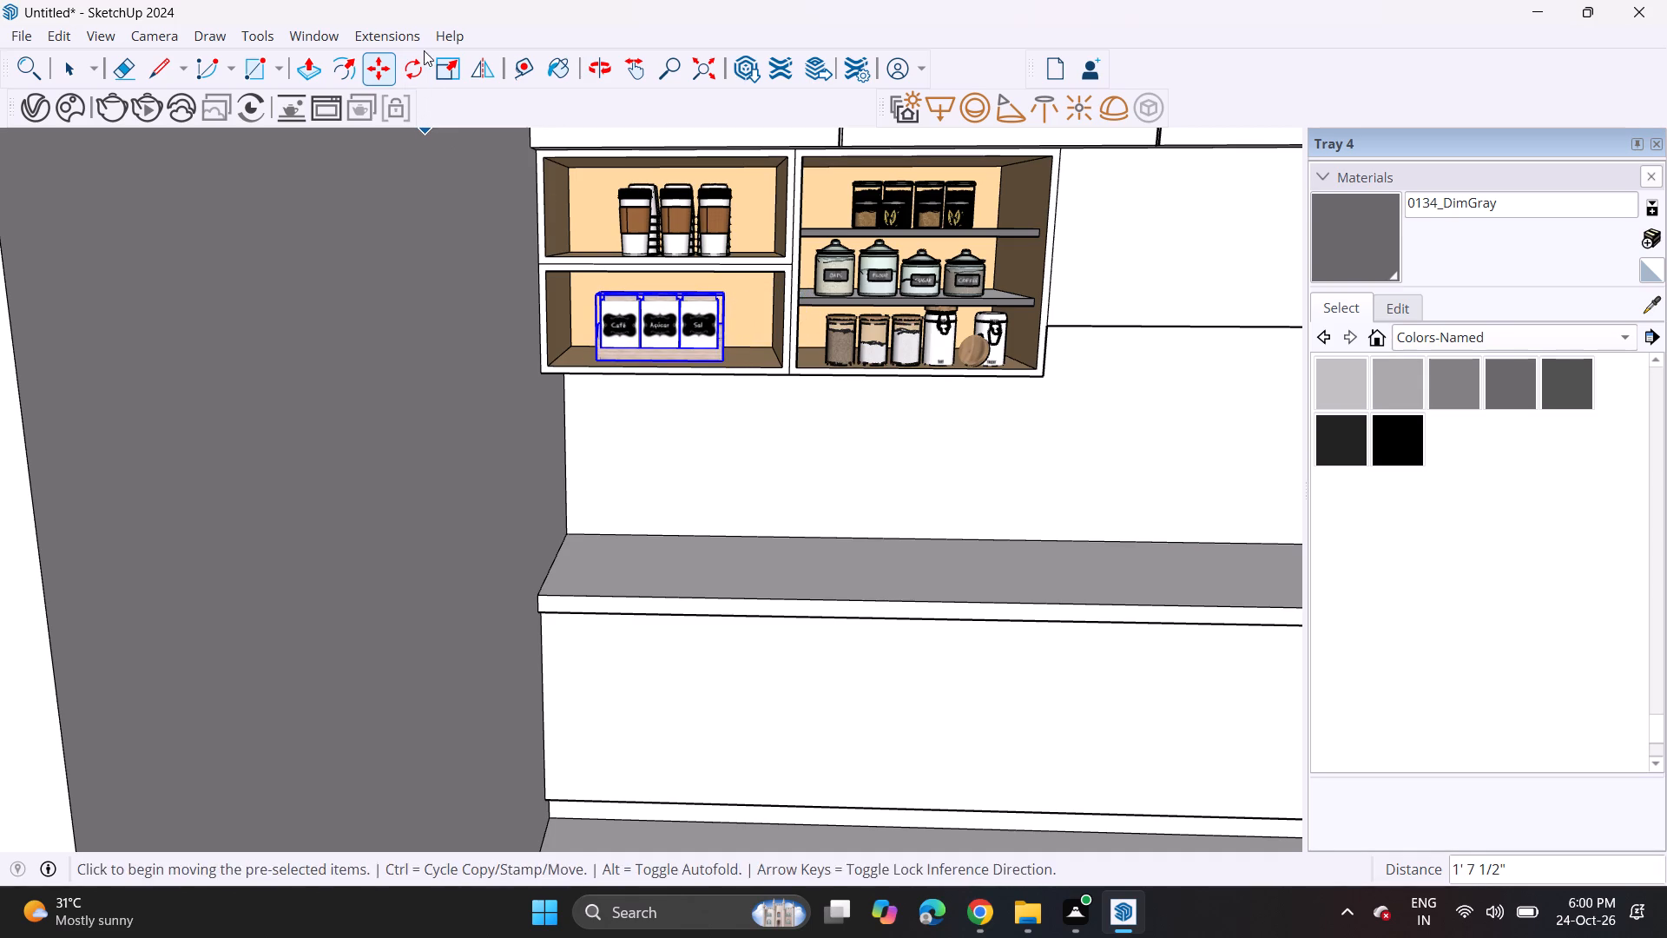
Shift the jar set deeper into the compartment with two moves of about 6 3/16" and 4 13/16".
left_click(469, 46)
left_click(451, 63)
middle_click_drag(672, 255, 629, 254)
scroll(687, 307, "up", 4)
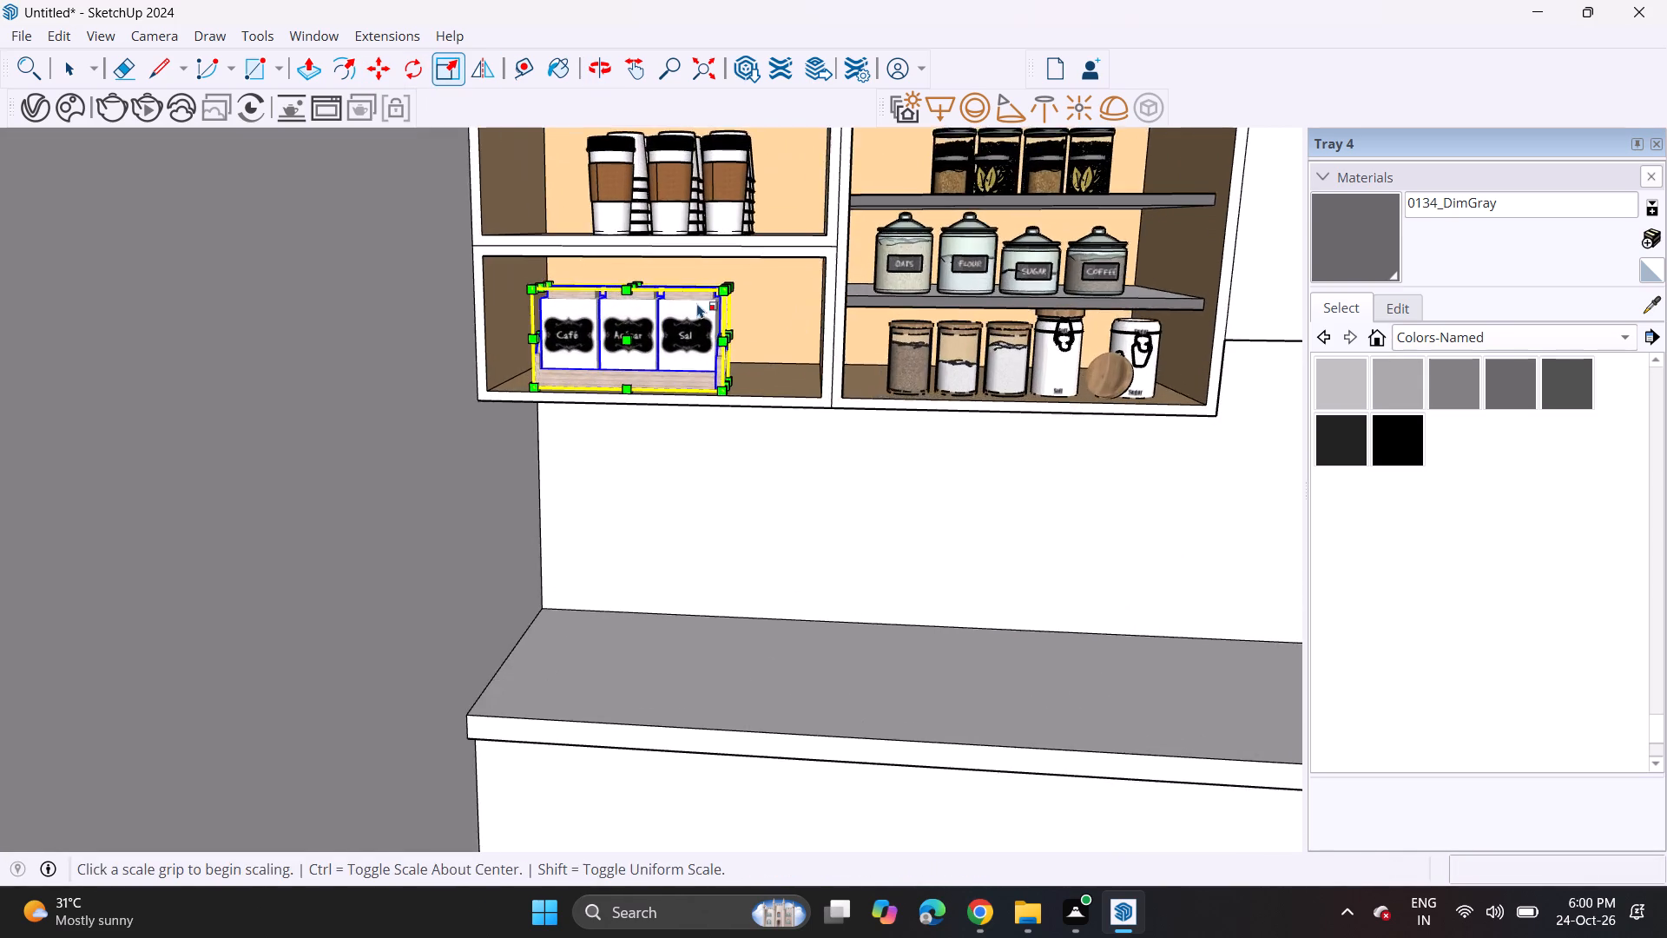
middle_click_drag(713, 327, 563, 349)
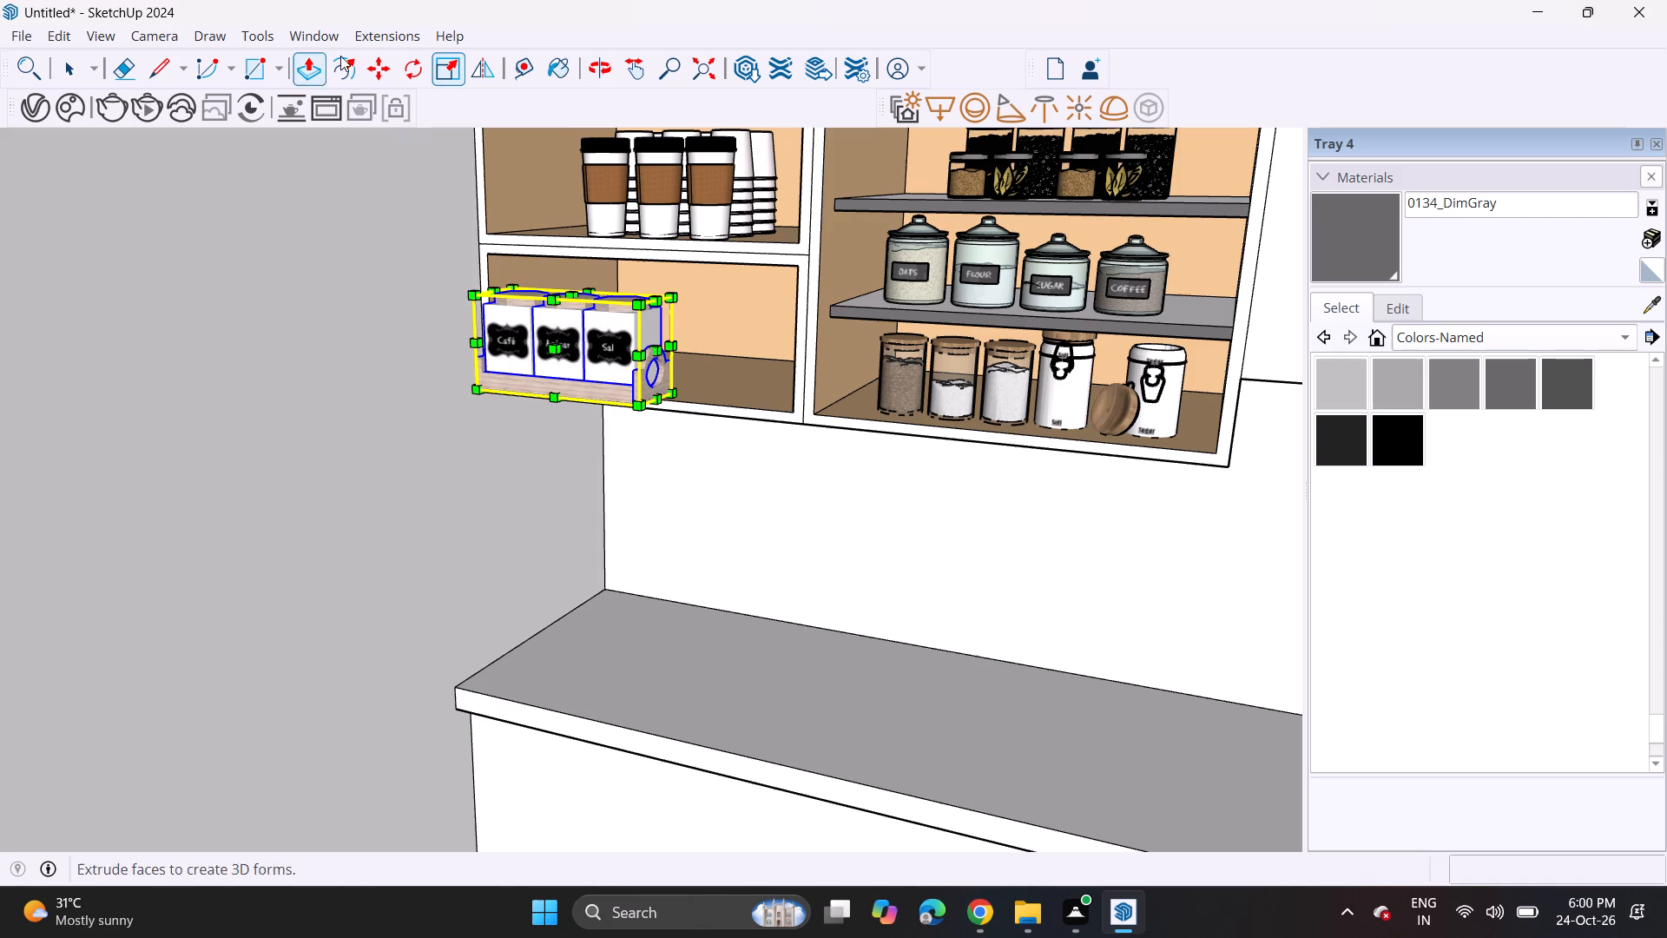
left_click(384, 69)
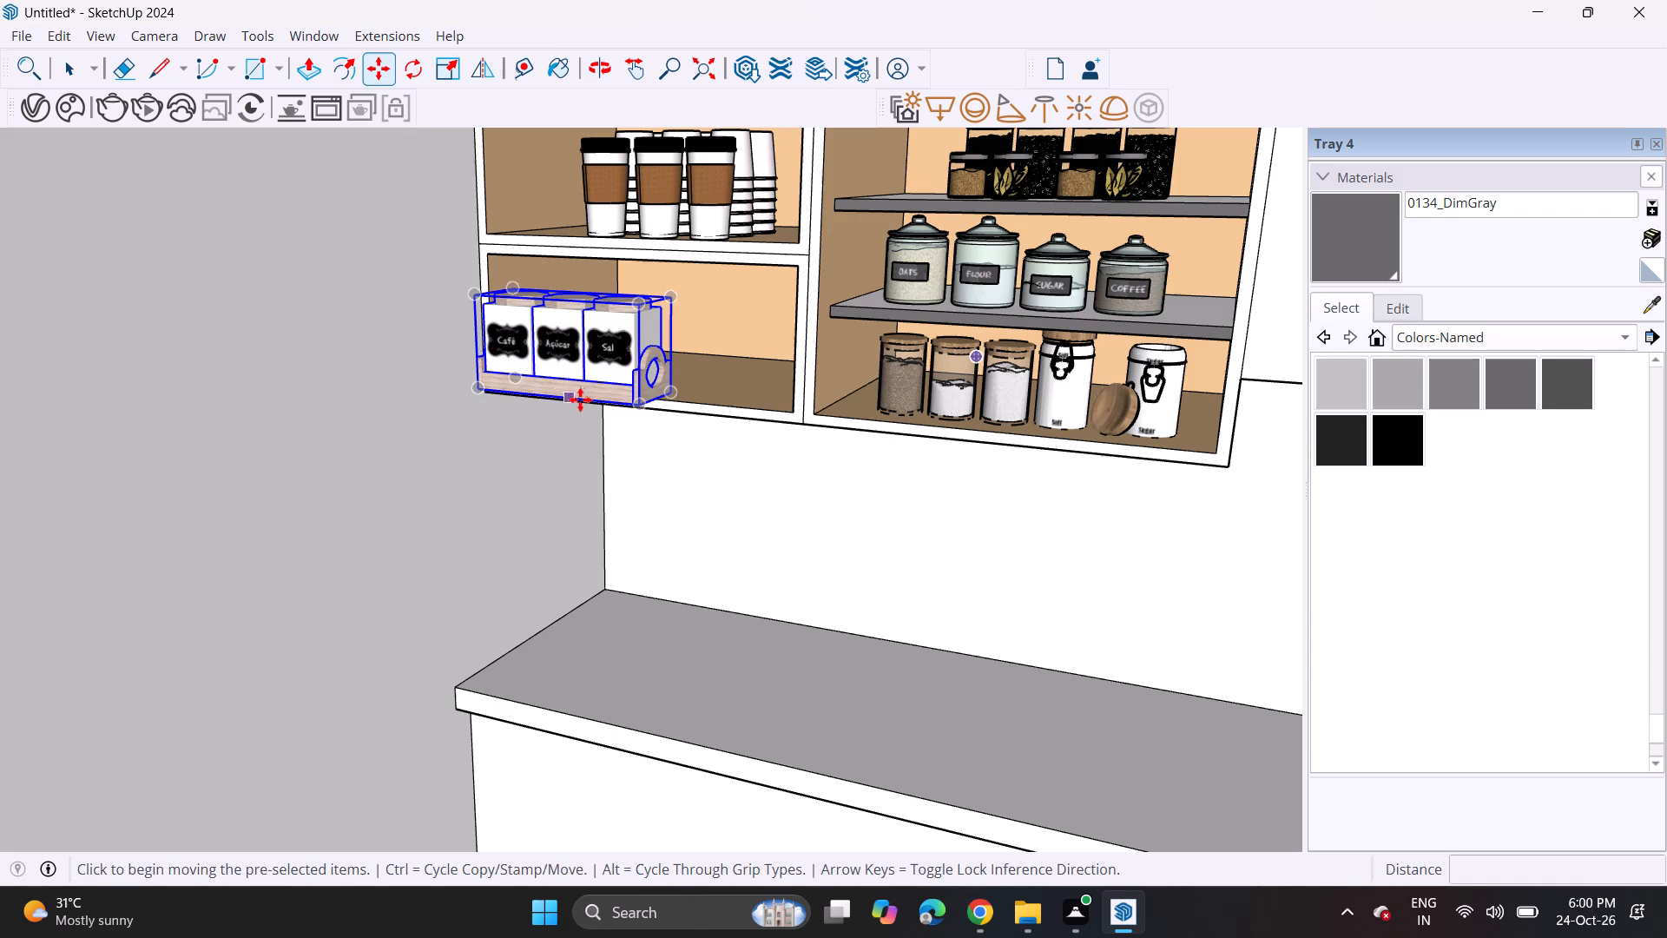
left_click(645, 413)
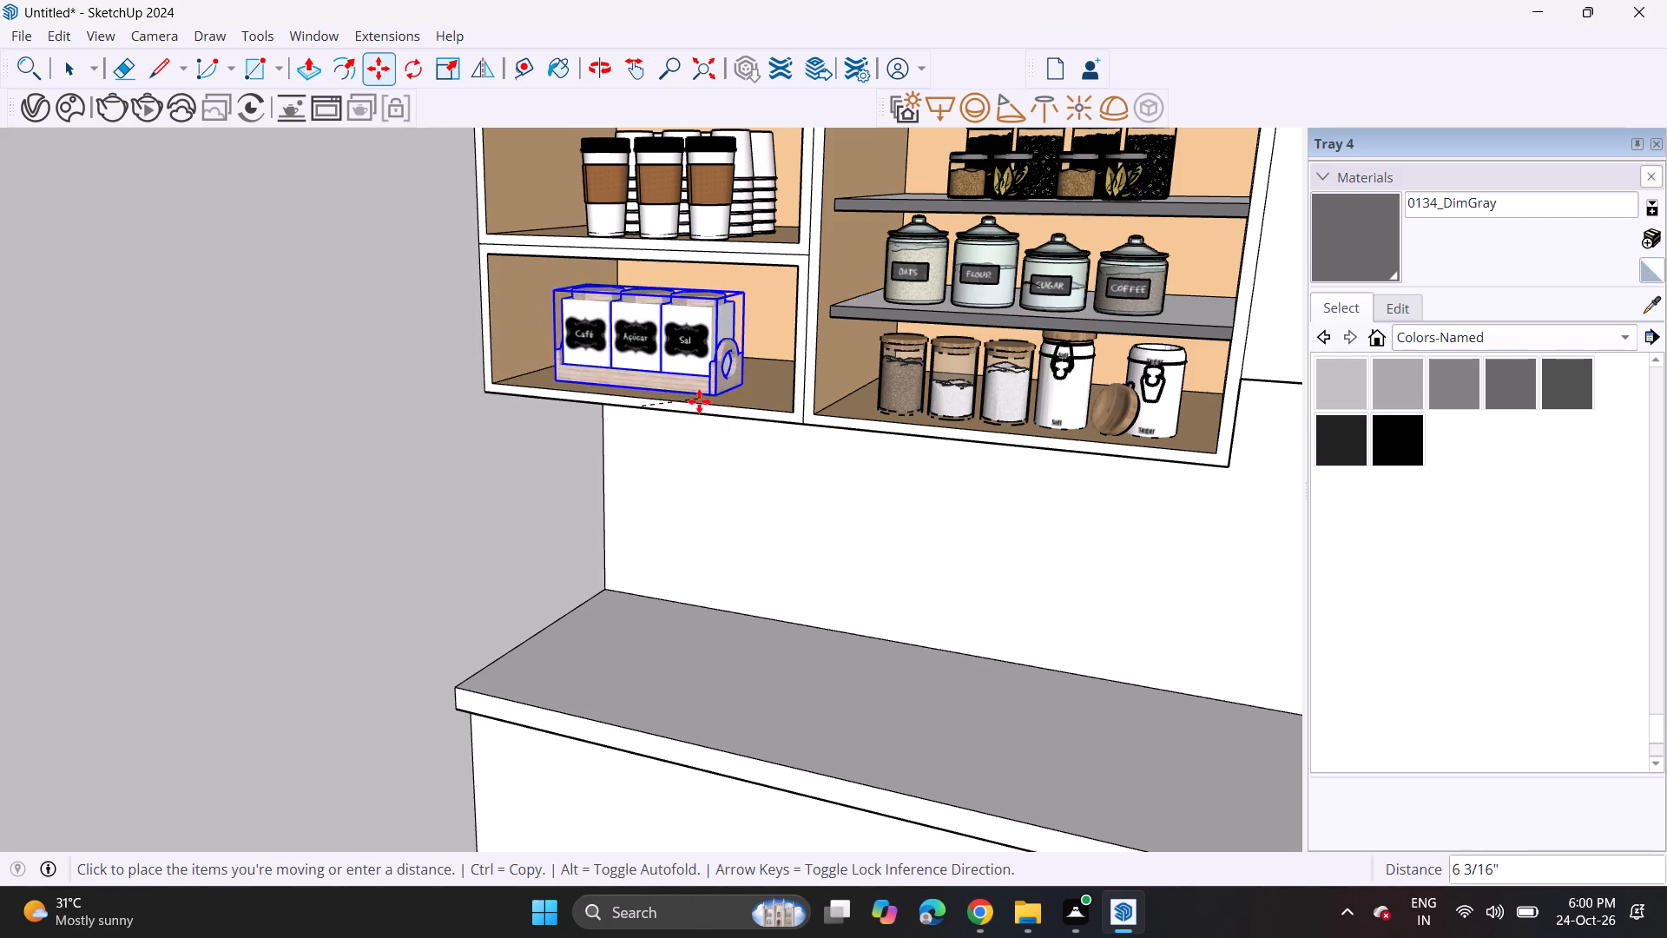
left_click(702, 401)
middle_click_drag(598, 373, 385, 373)
left_click(644, 411)
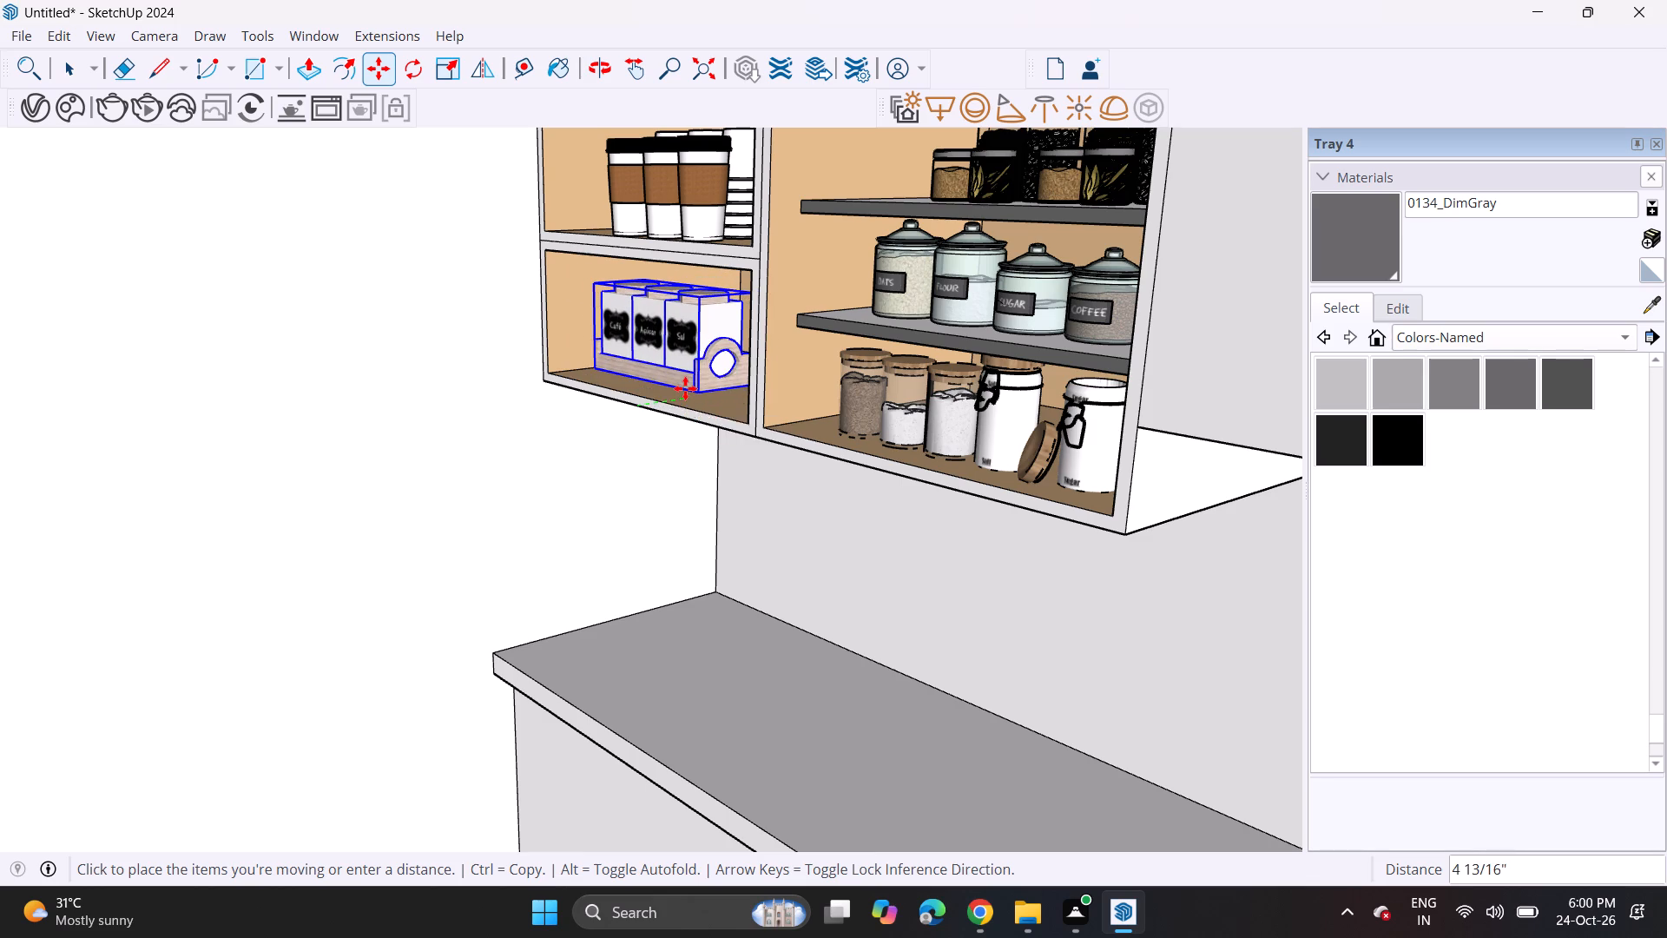
left_click(685, 388)
Adjust the jar set's height, raising it about 1 7/16" and lowering it towards the compartment's base.
middle_click_drag(618, 398, 1145, 433)
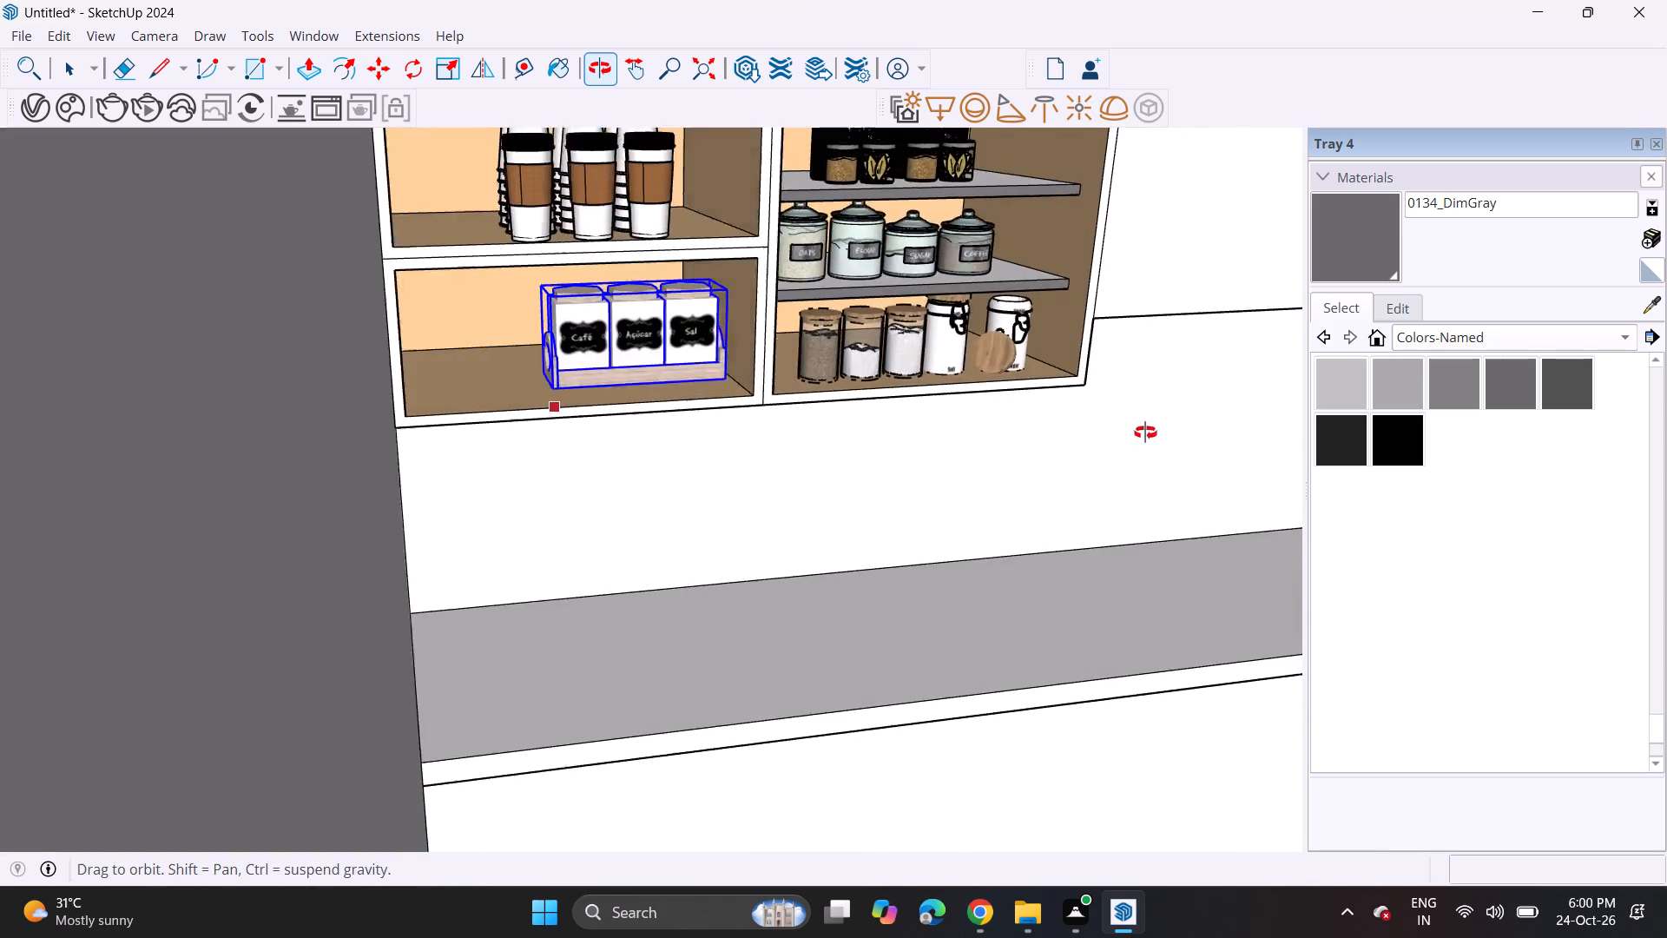
middle_click_drag(1145, 433, 620, 472)
scroll(736, 378, "up", 4)
middle_click_drag(675, 381, 918, 330)
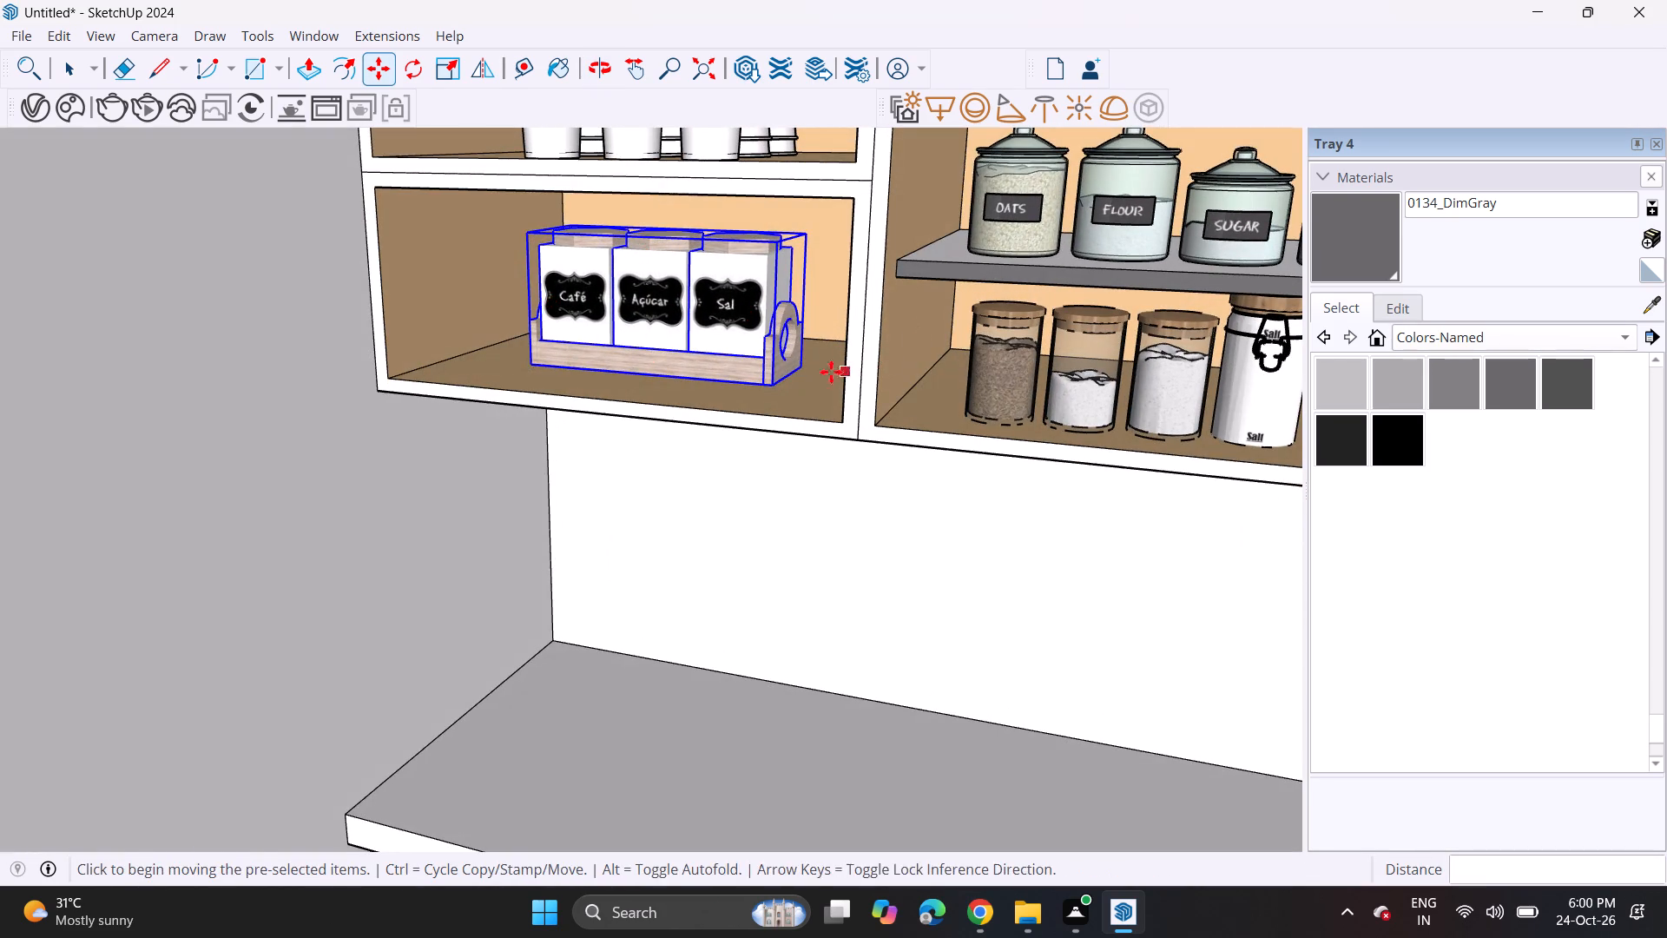
left_click(781, 386)
left_click(785, 356)
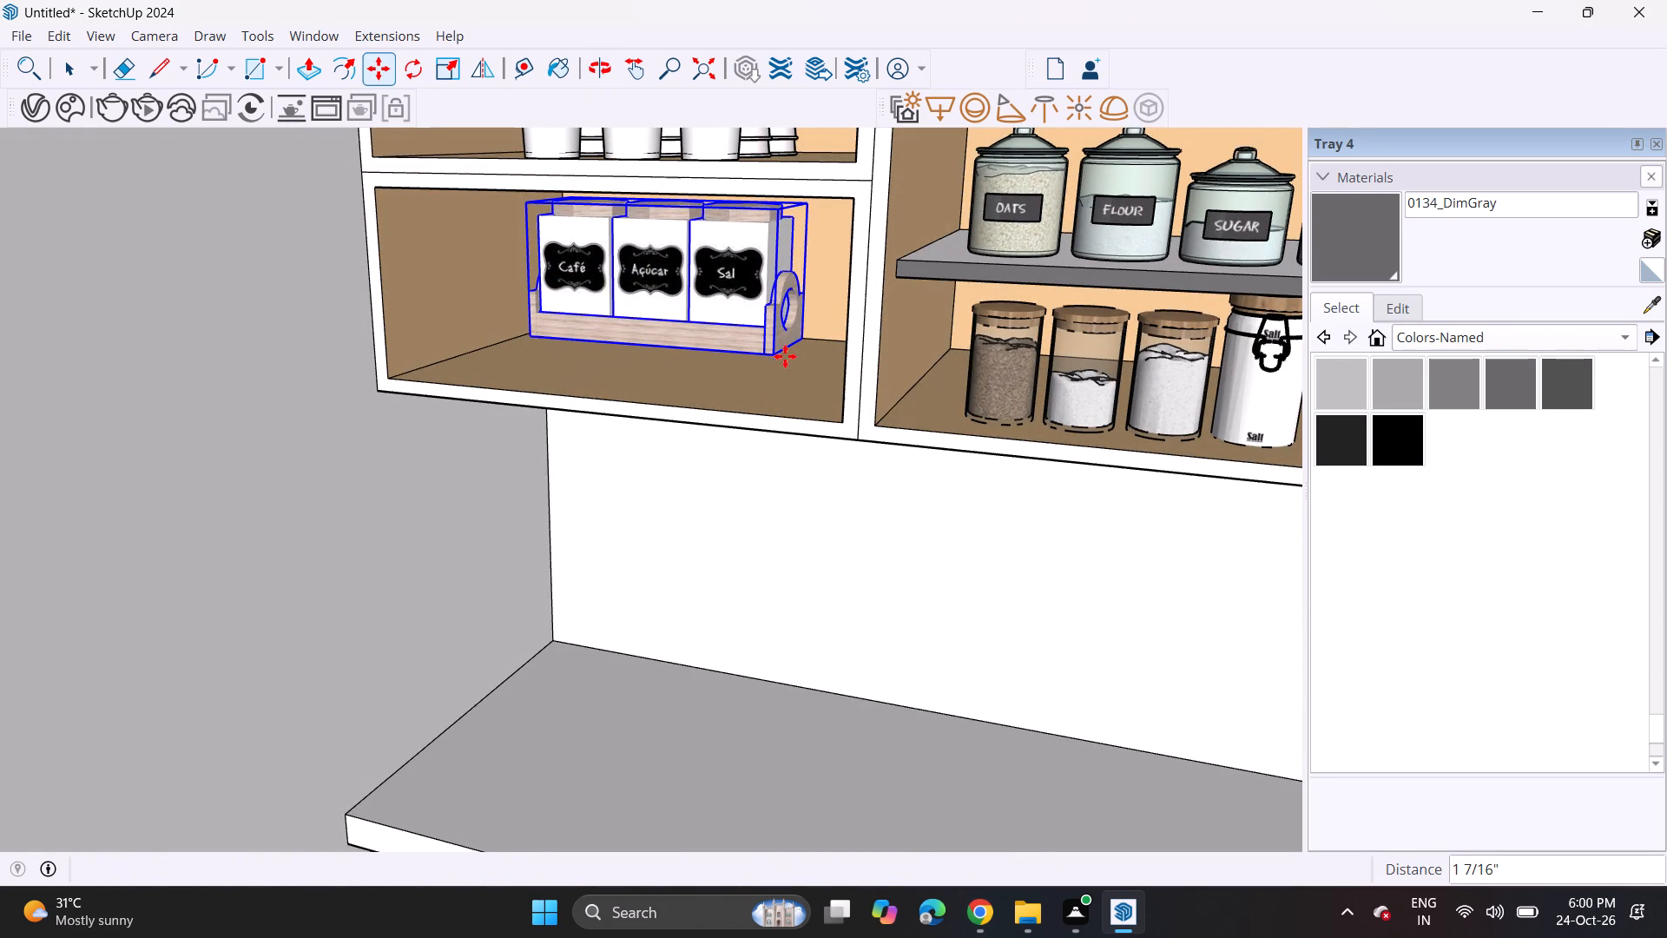
middle_click_drag(564, 314, 690, 212)
left_click(693, 253)
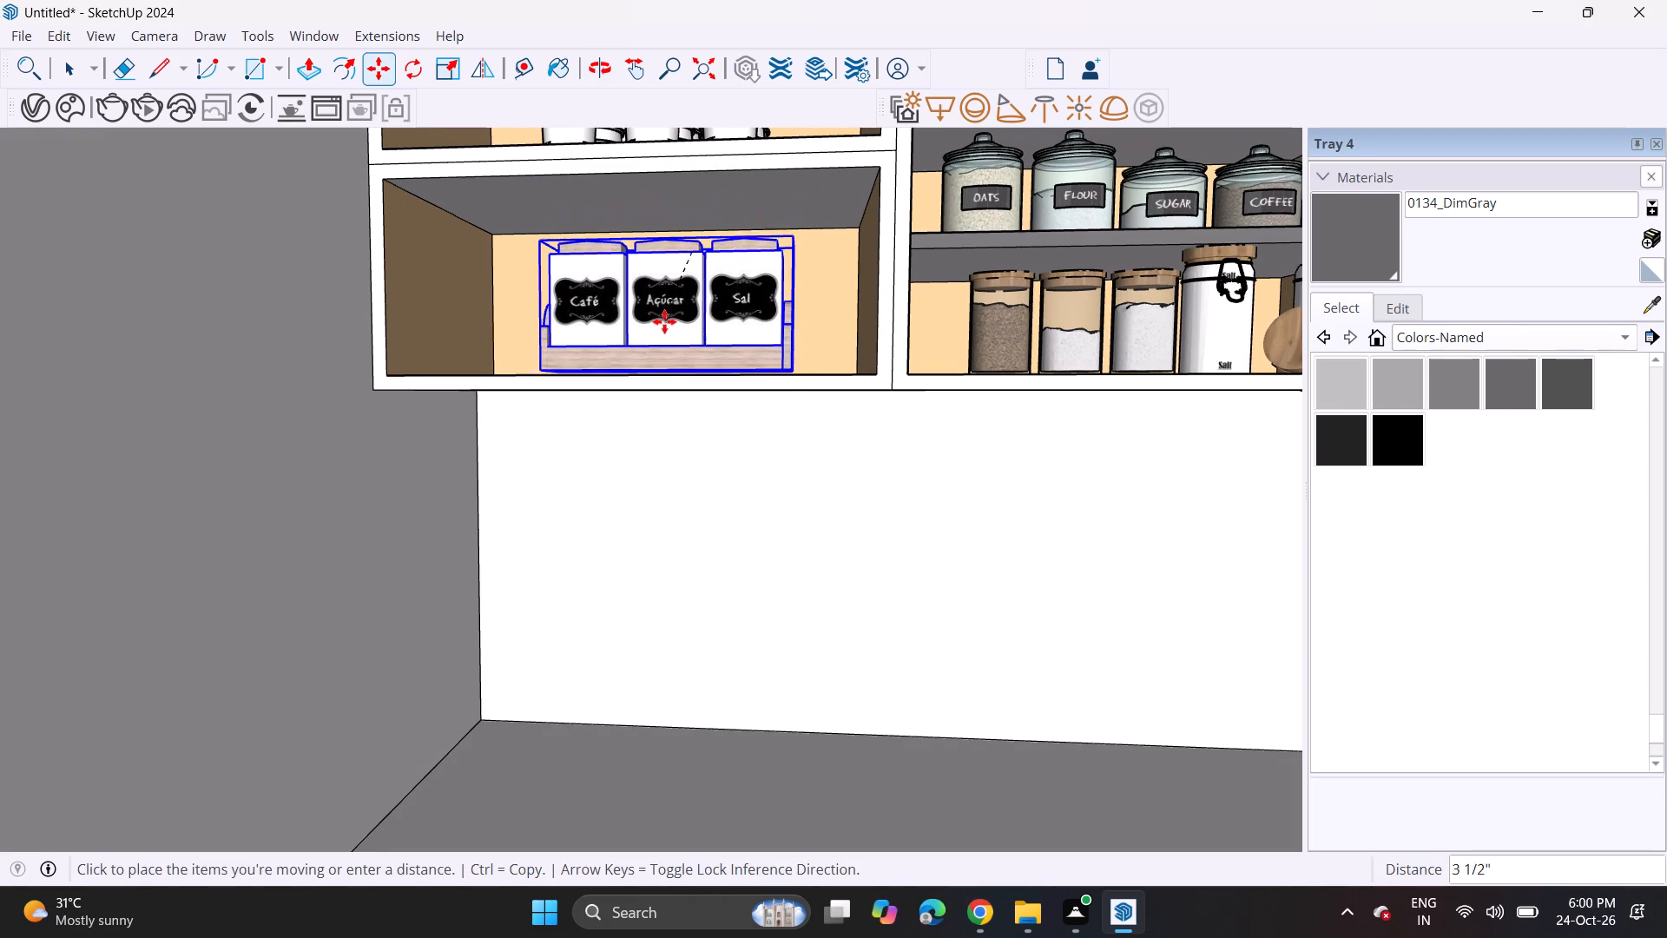
left_click(660, 335)
Move the protruding jar set back inside the compartment so it sits on the base.
middle_click_drag(728, 340, 378, 453)
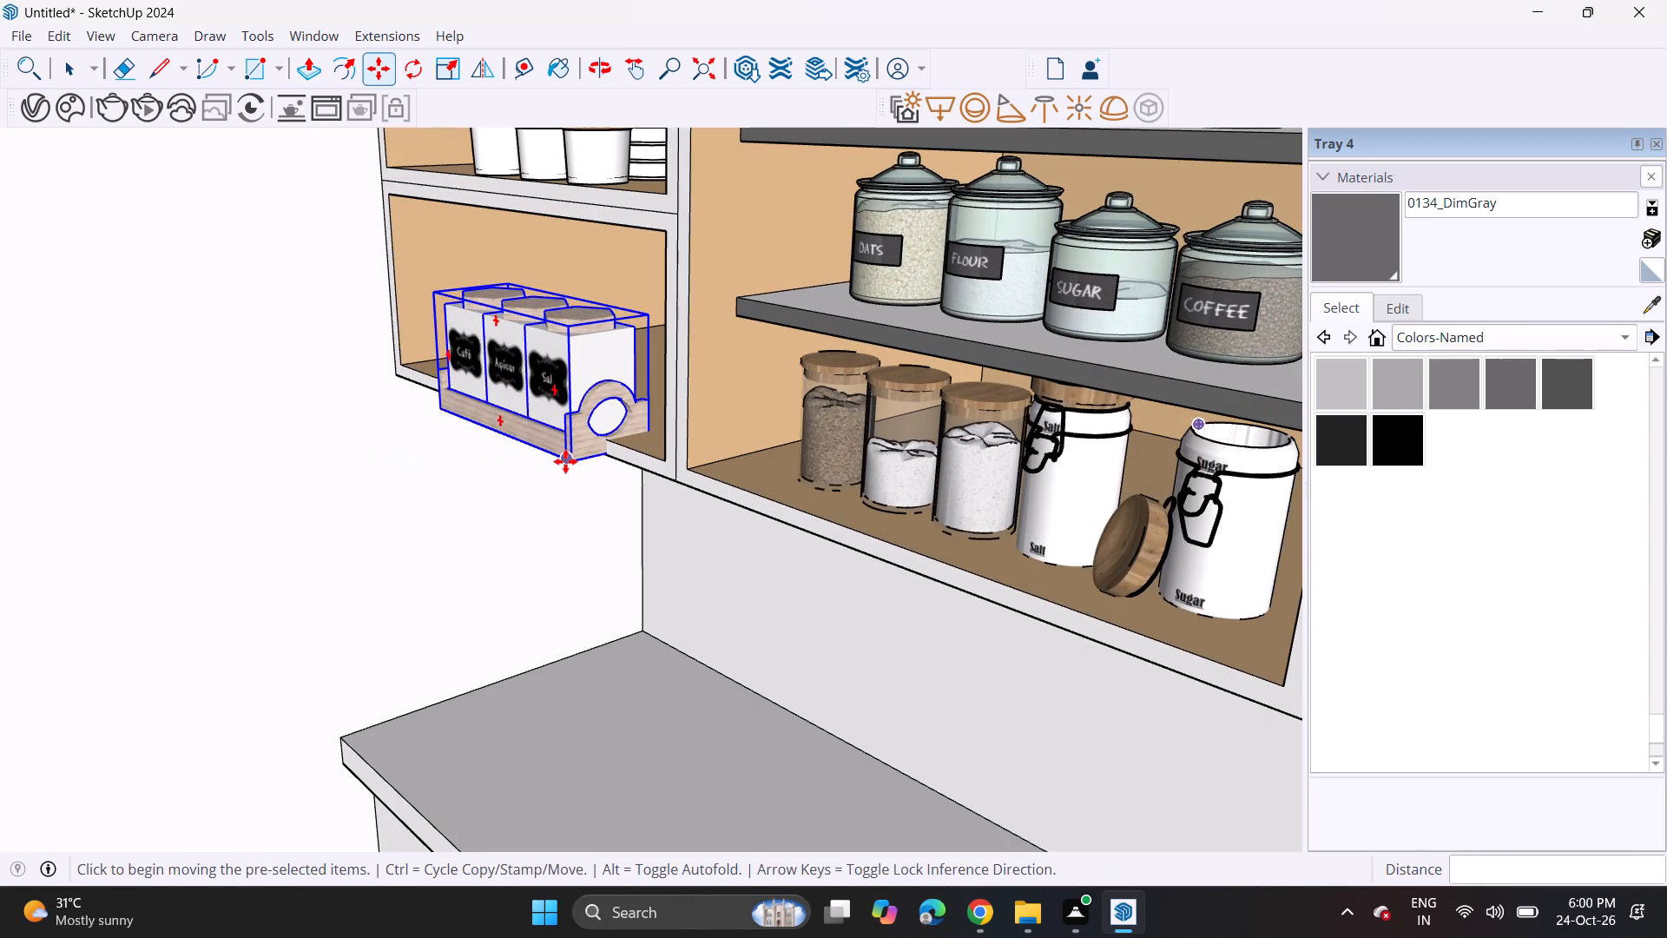
left_click(565, 461)
left_click(616, 438)
left_click(554, 390)
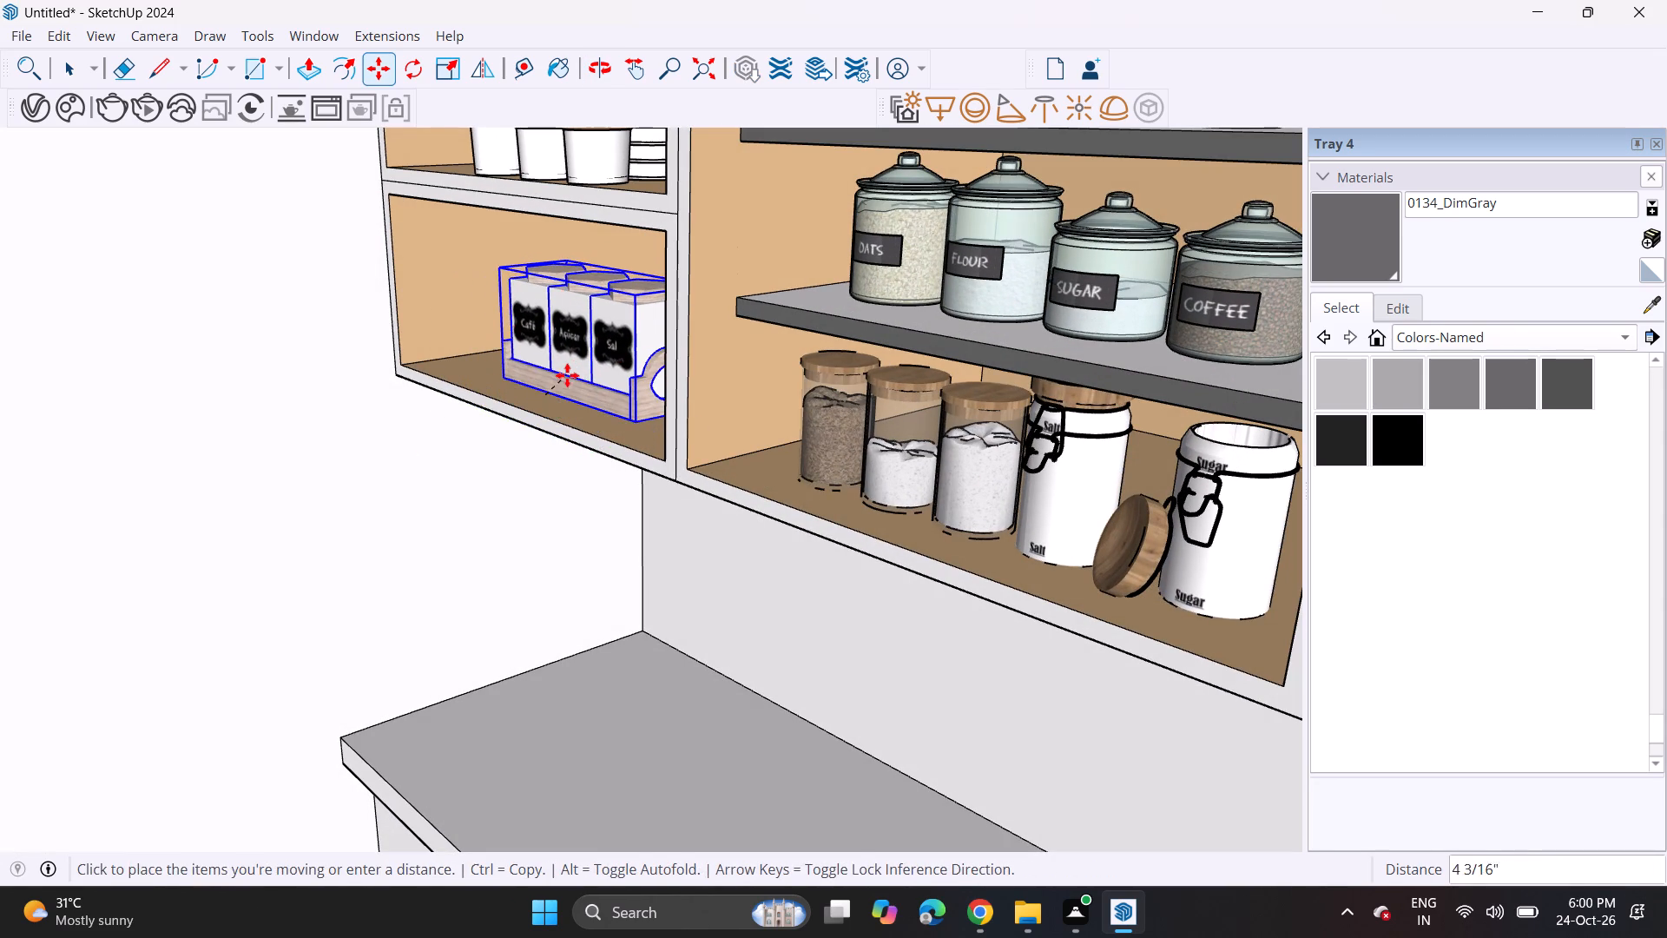
left_click(567, 373)
Examine the jar set's placement and the furnished open shelves across the kitchen wall.
middle_click_drag(543, 398, 883, 340)
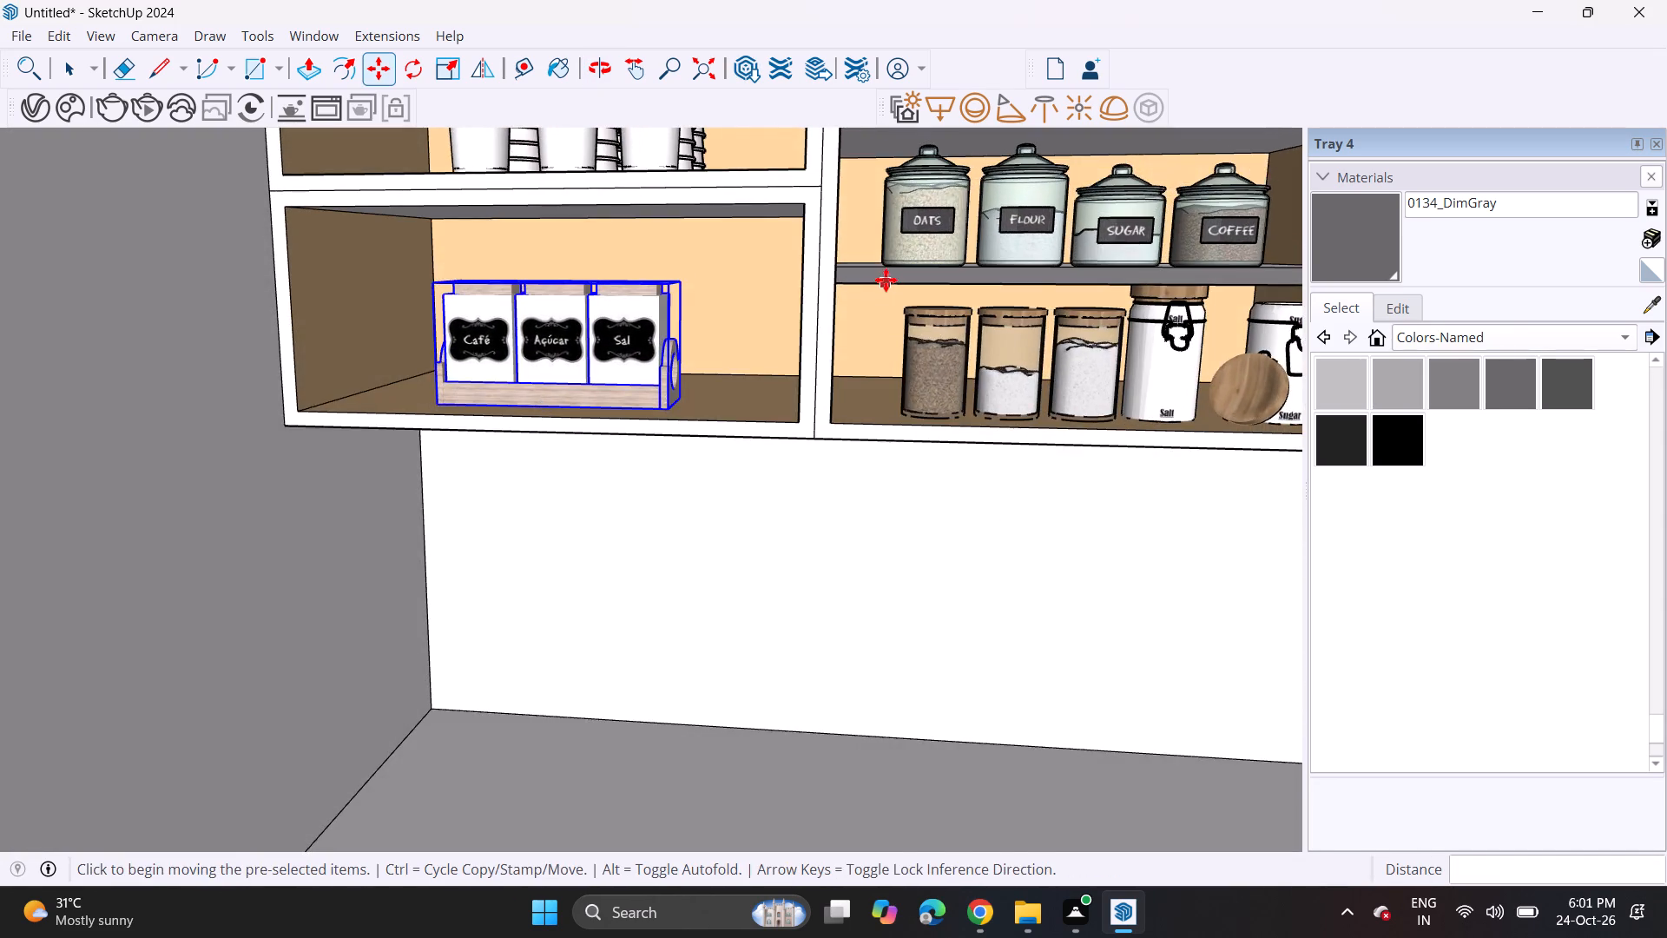
scroll(886, 281, "down", 2)
scroll(886, 281, "up", 1)
scroll(886, 281, "down", 14)
middle_click_drag(902, 276, 558, 310, "shift")
middle_click_drag(565, 310, 648, 310)
middle_click_drag(826, 308, 664, 263, "shift")
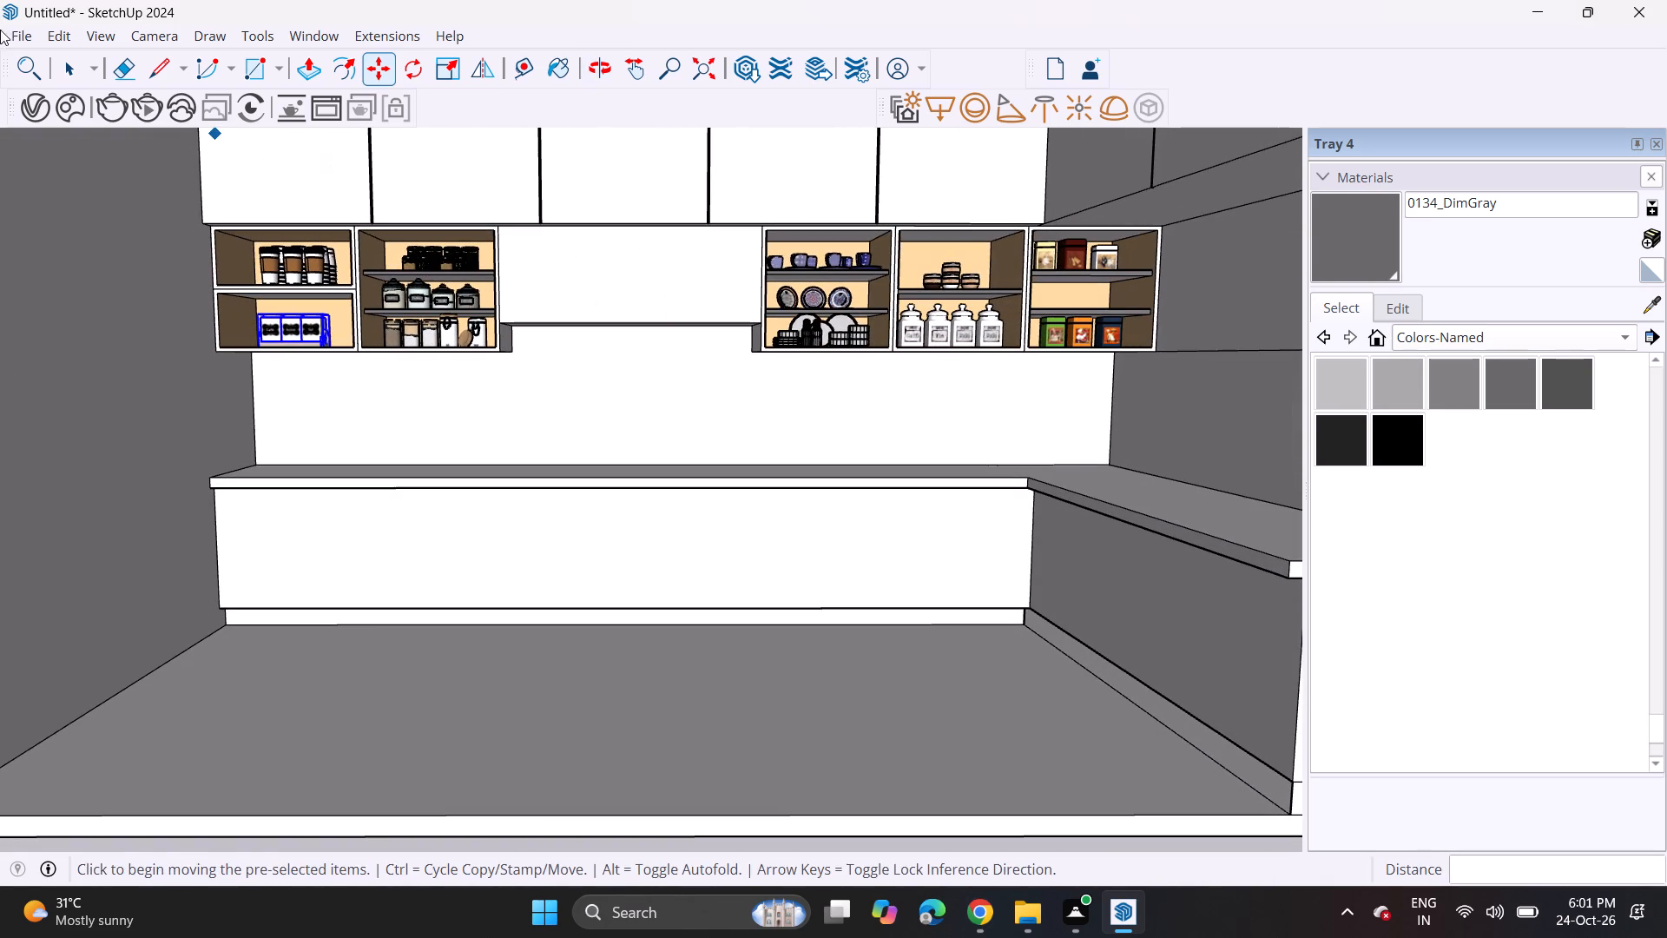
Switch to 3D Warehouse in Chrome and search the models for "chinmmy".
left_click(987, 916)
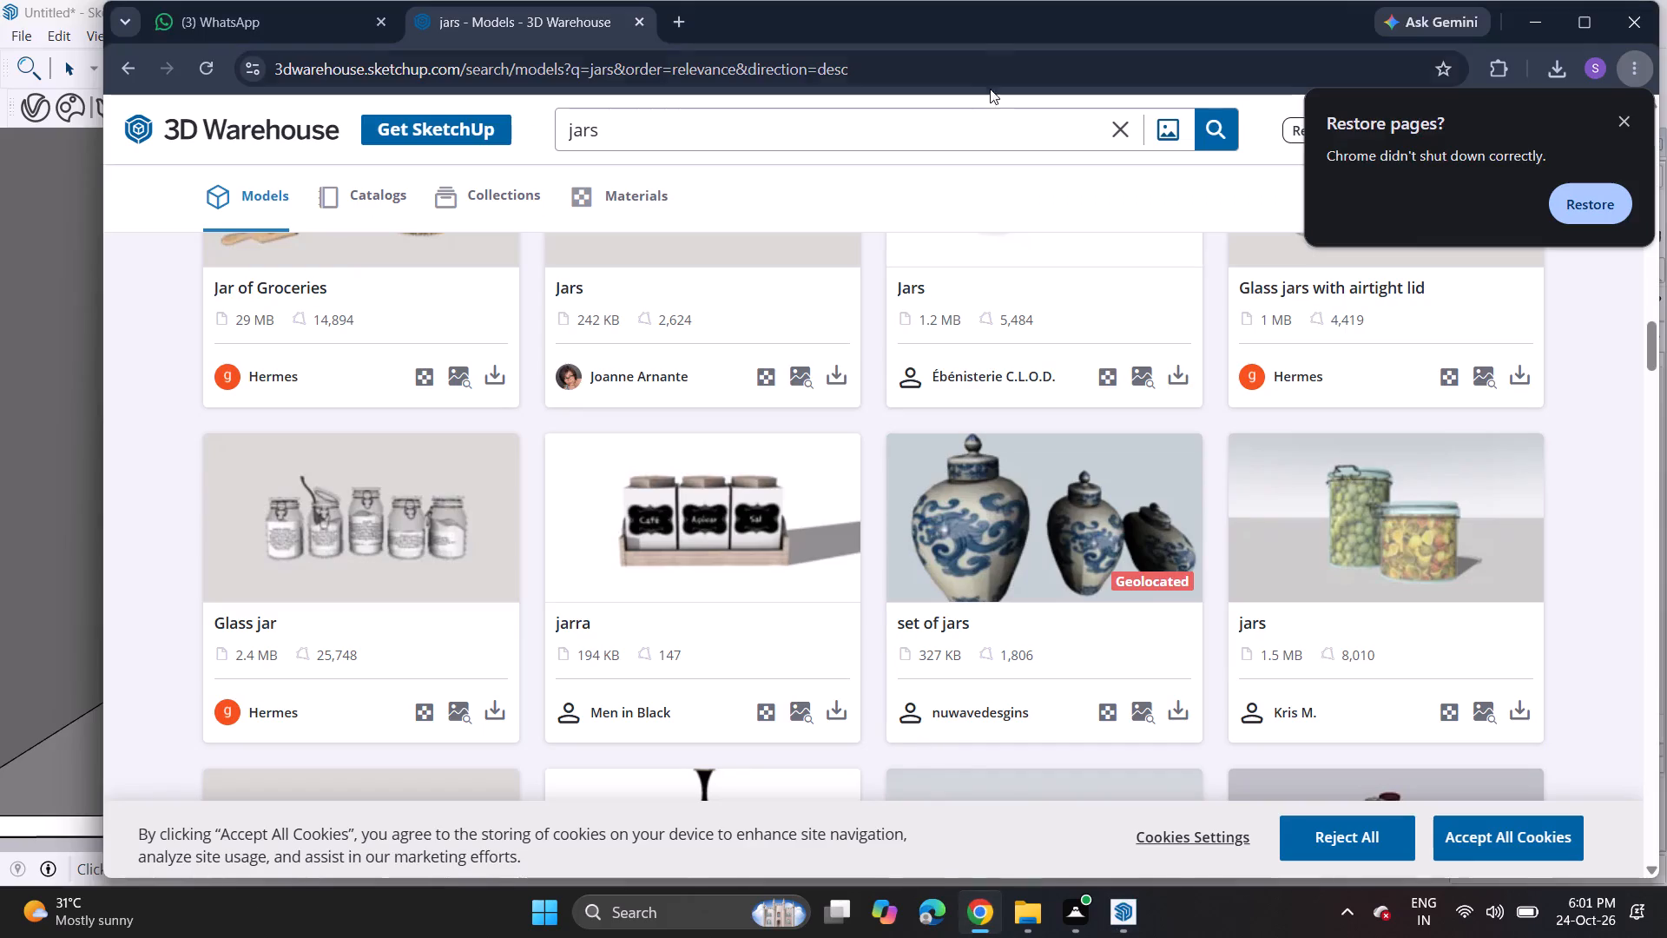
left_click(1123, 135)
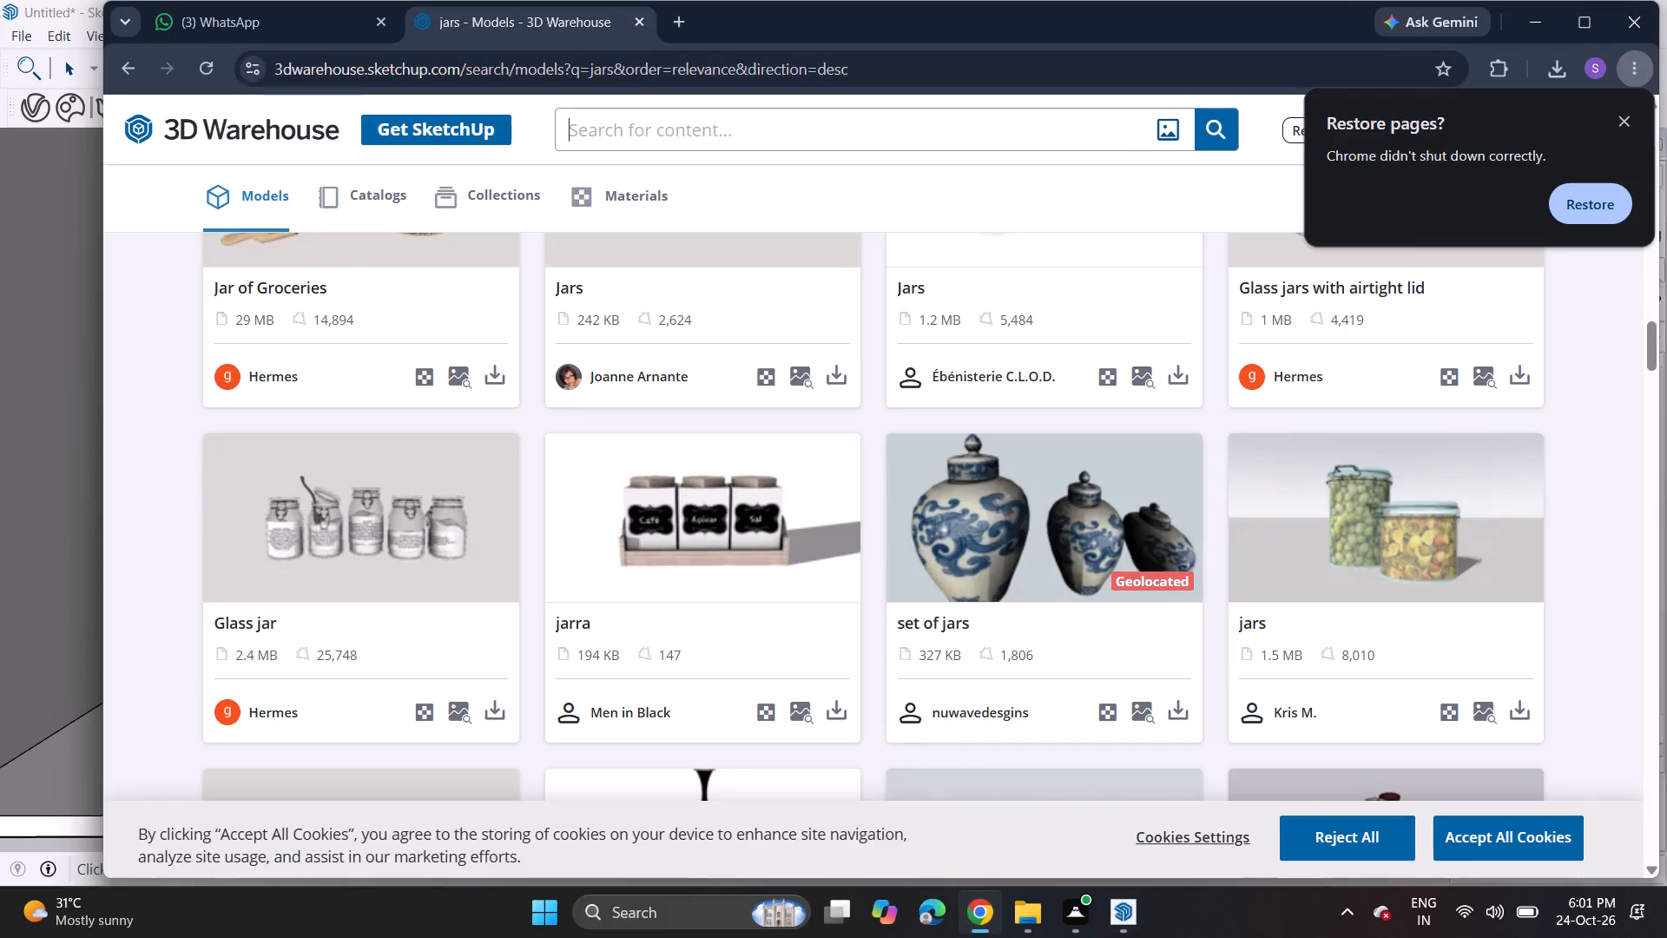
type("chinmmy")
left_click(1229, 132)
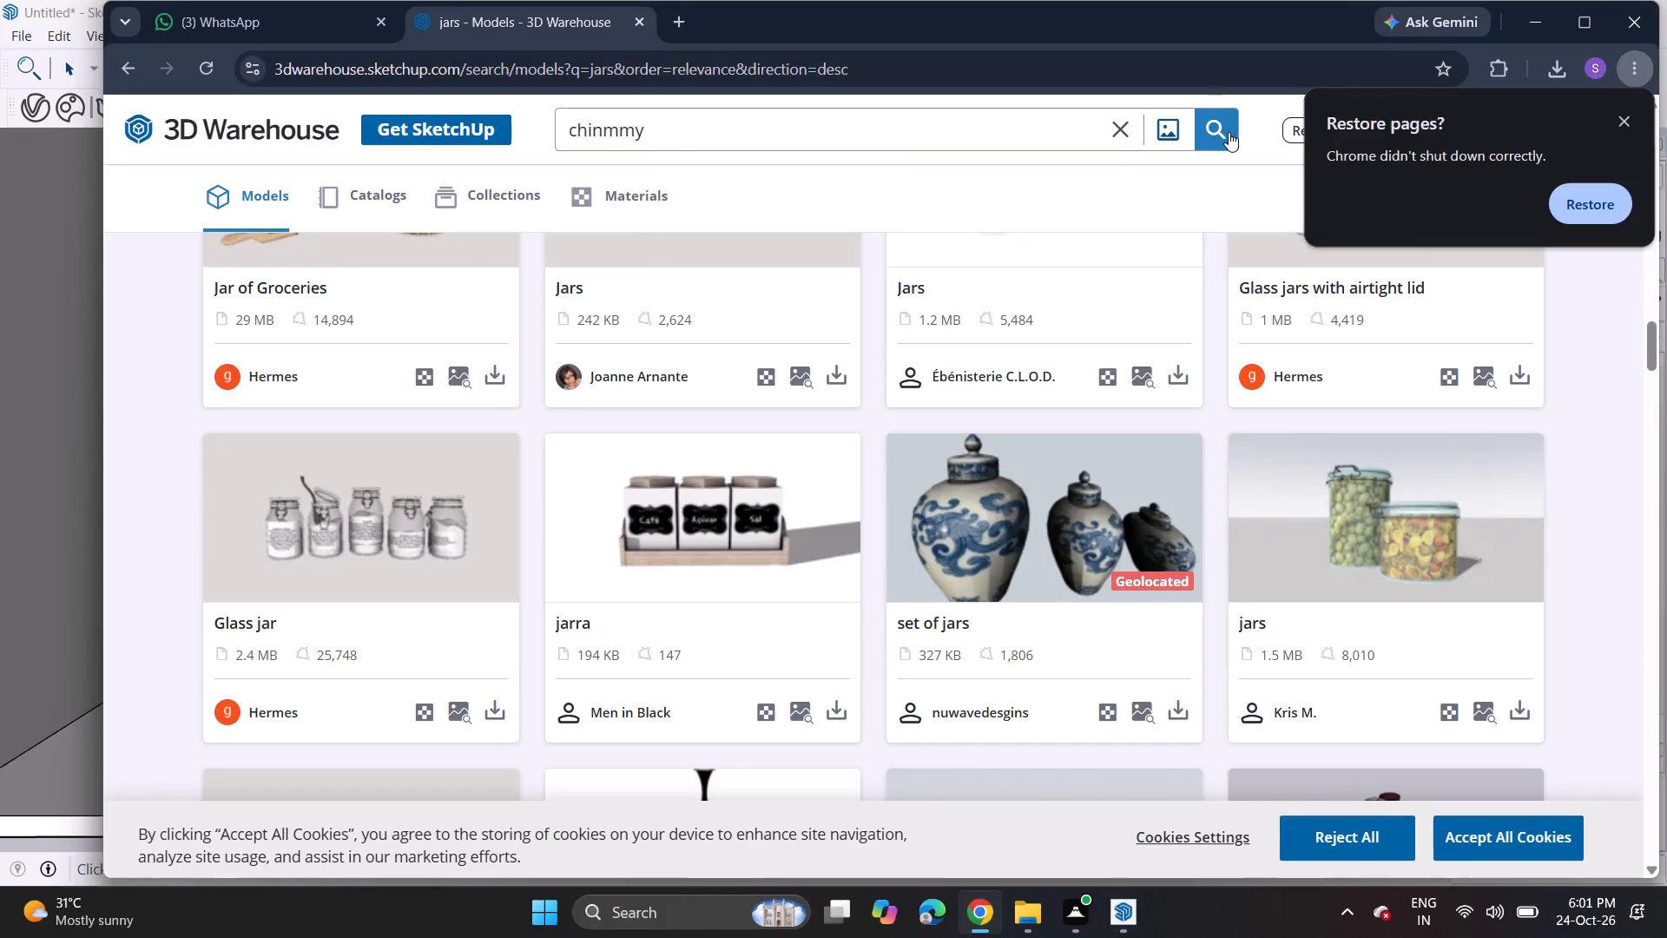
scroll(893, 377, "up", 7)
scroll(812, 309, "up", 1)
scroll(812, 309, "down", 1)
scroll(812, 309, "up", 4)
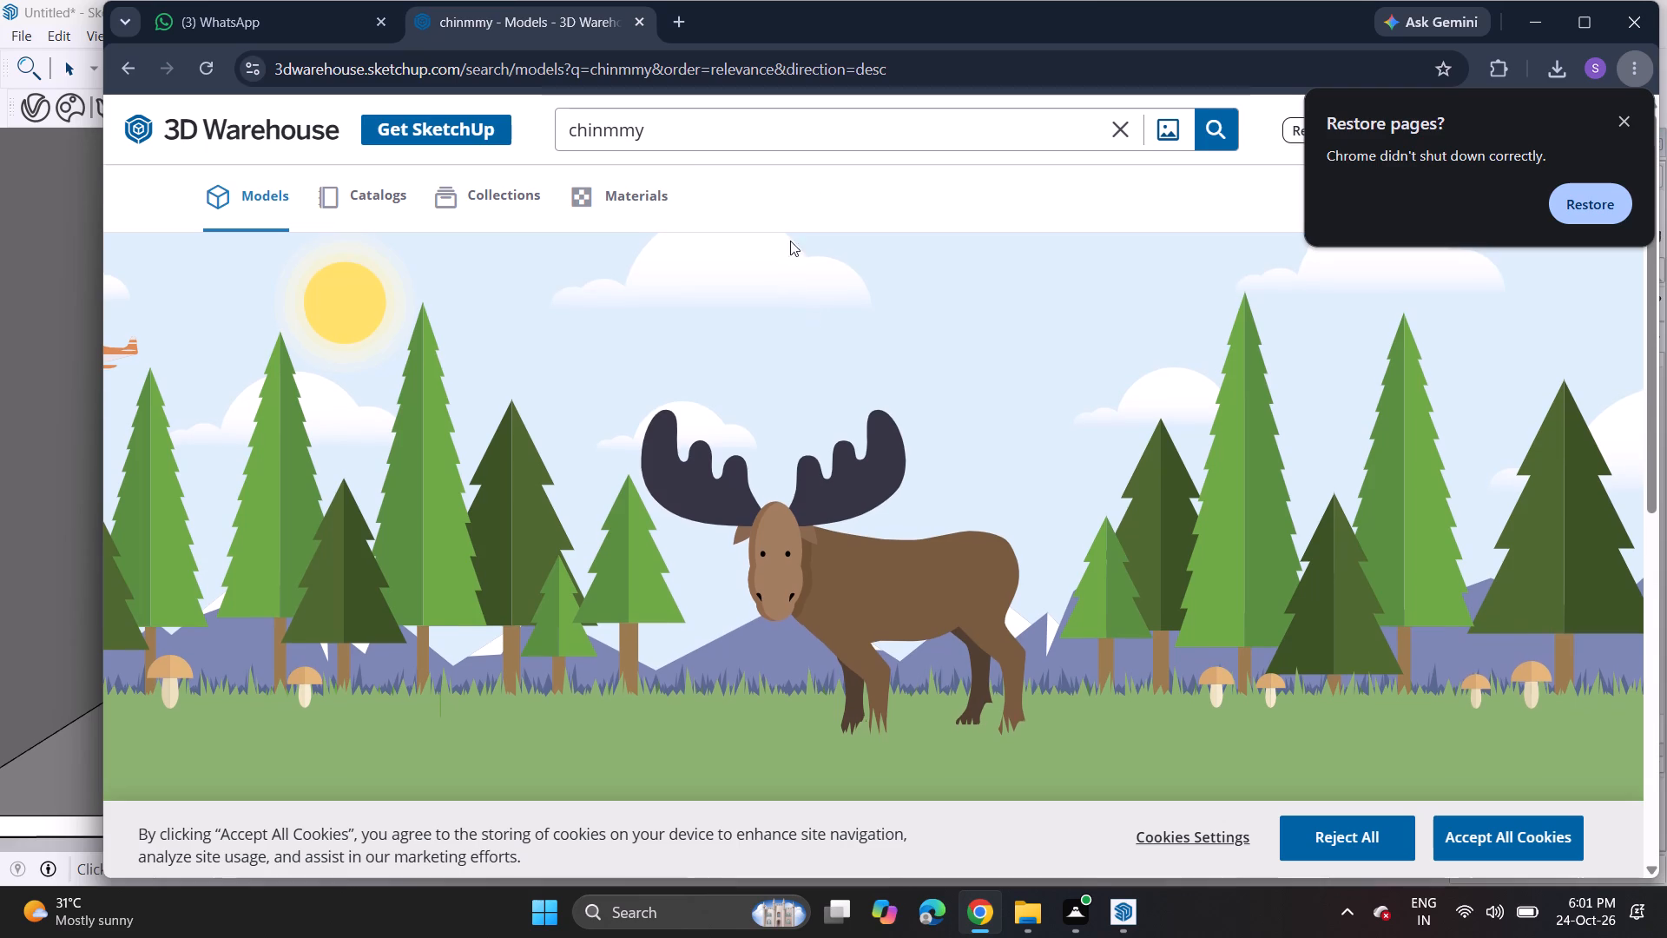
Search 3D Warehouse for "stove" and download the 95 KB three-burner hob model.
left_click(1117, 121)
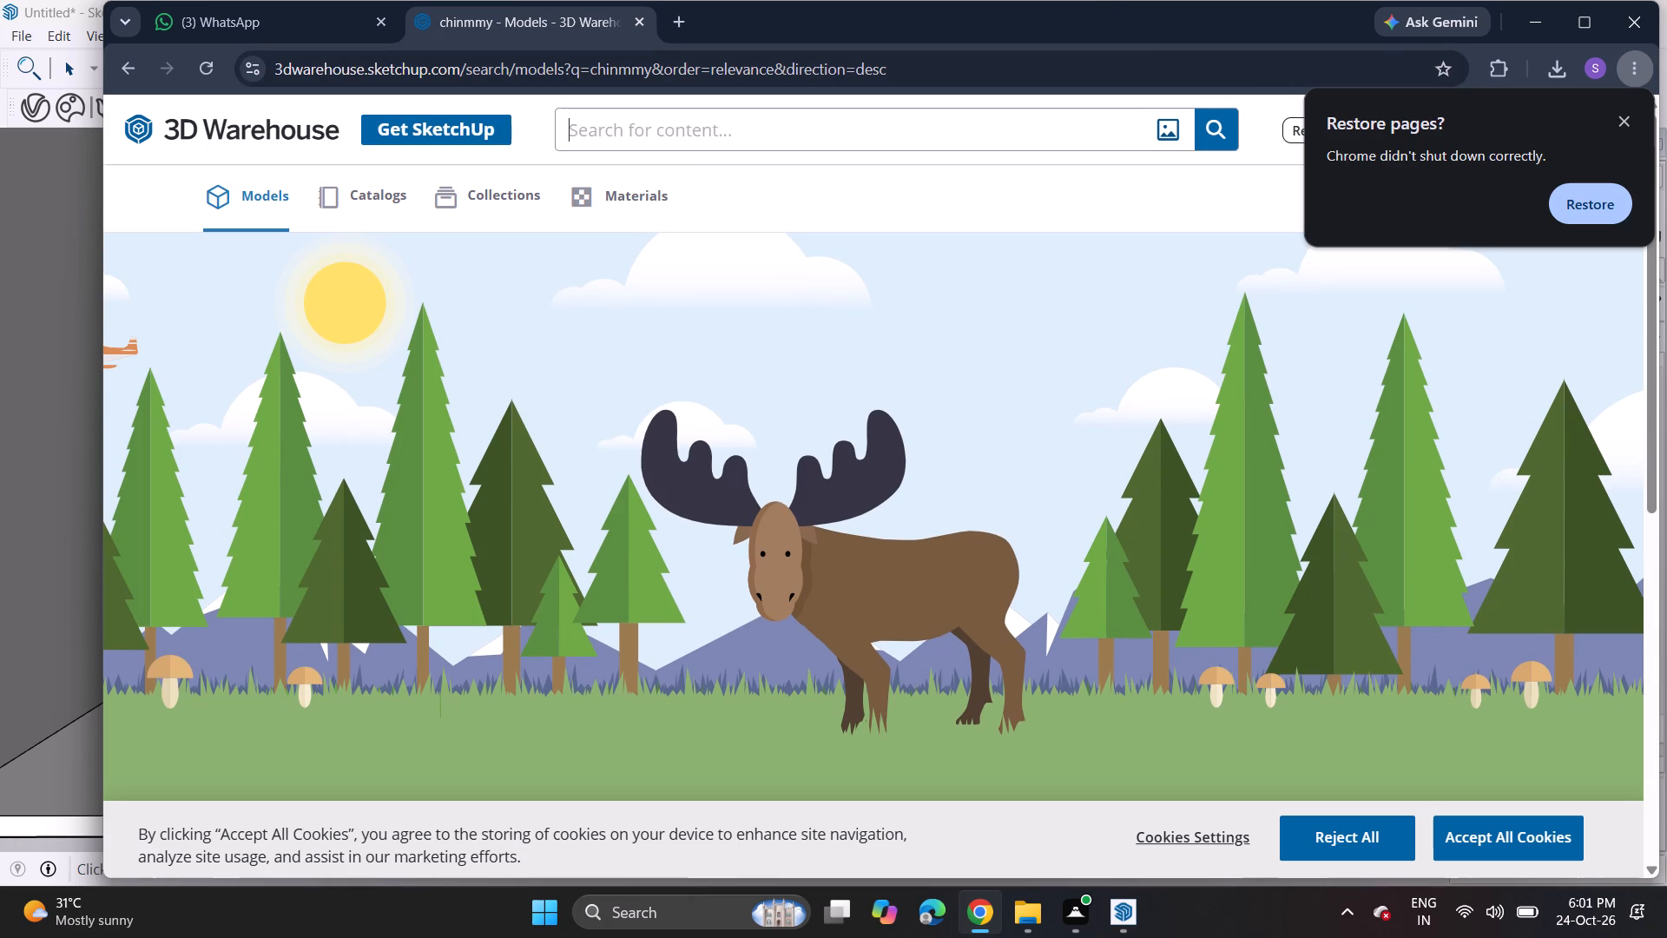
left_click(1000, 129)
type("stove")
key("Return")
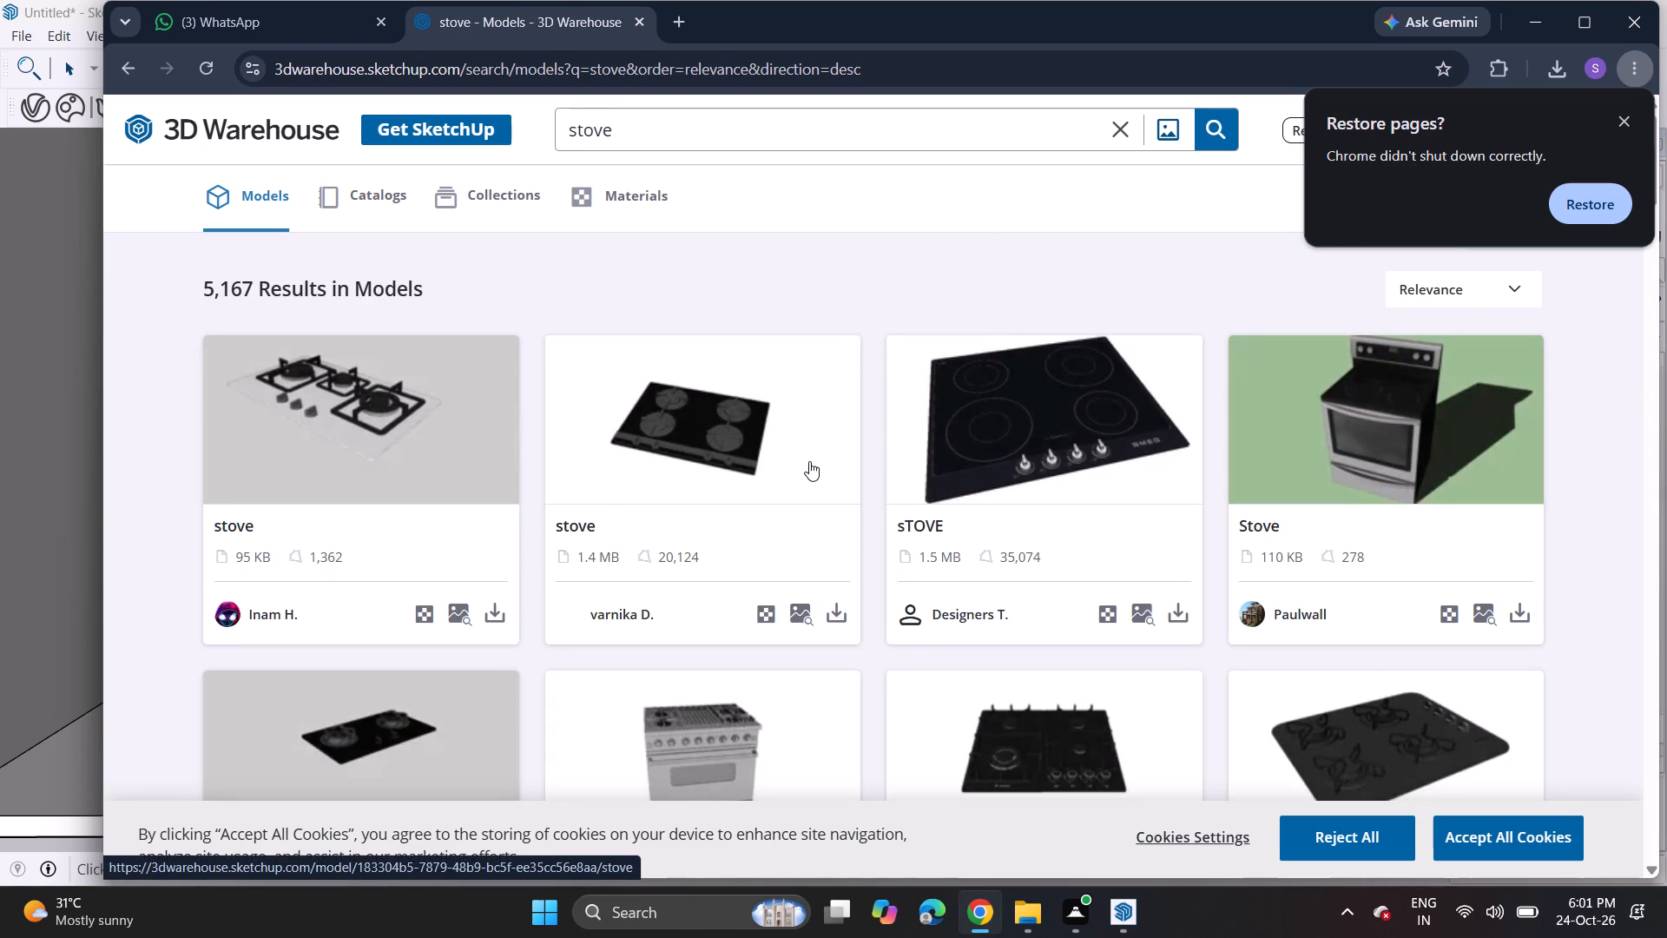
left_click(495, 617)
left_click(560, 665)
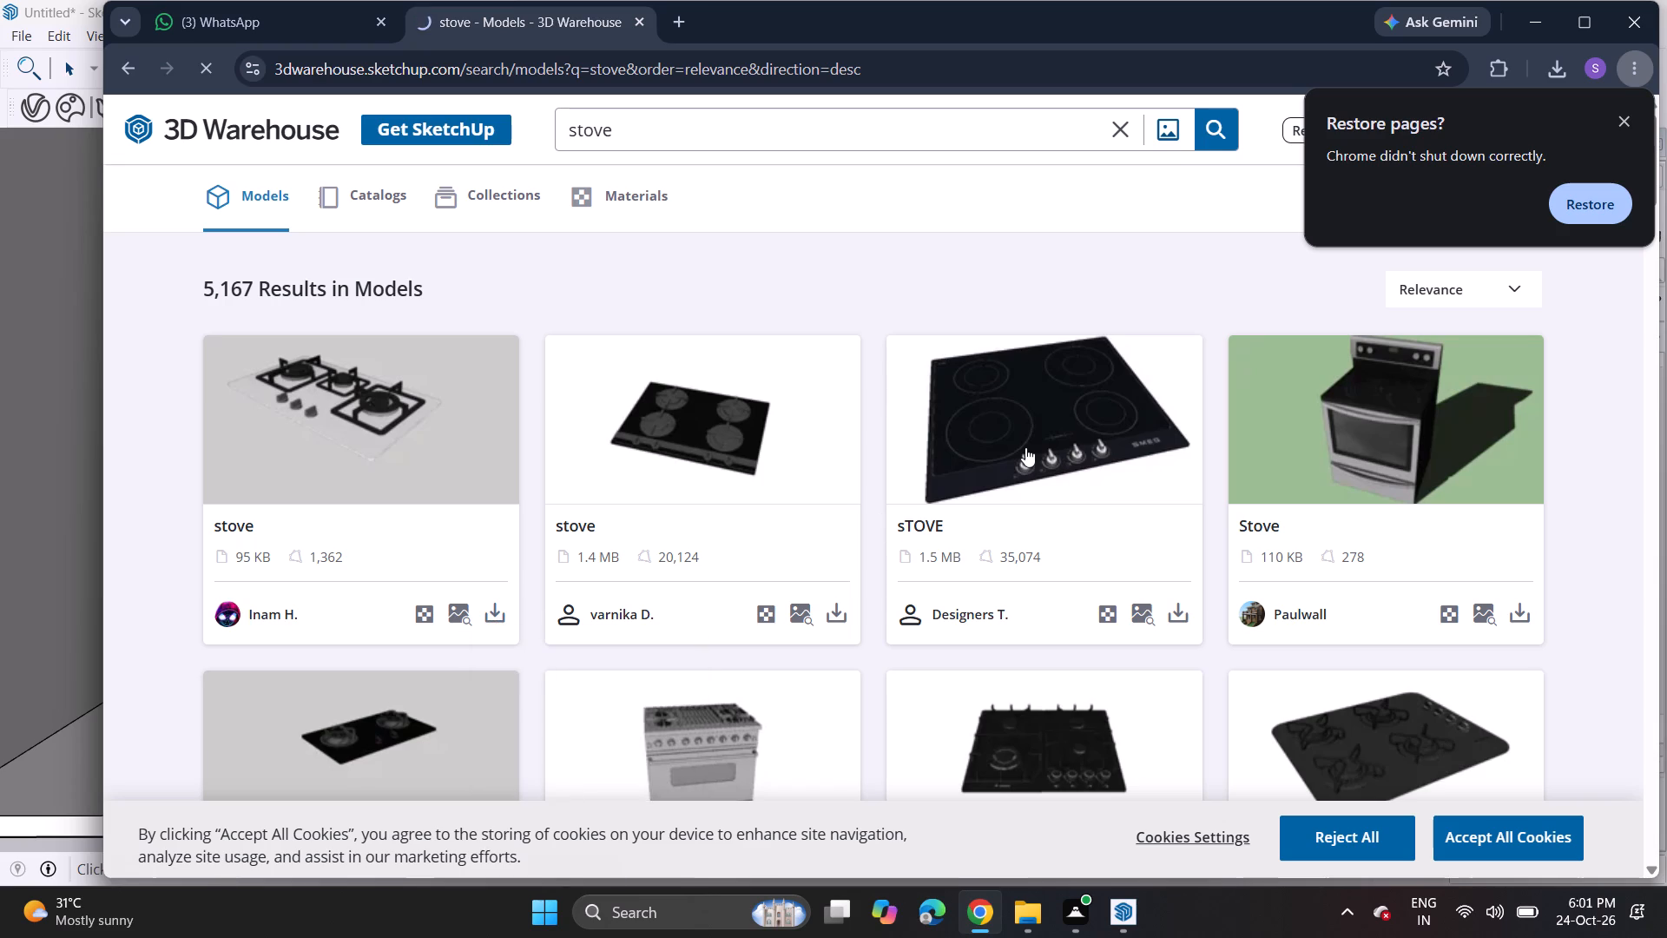
Look through the stove search results for other suitable hob and cooker models.
scroll(1025, 447, "down", 5)
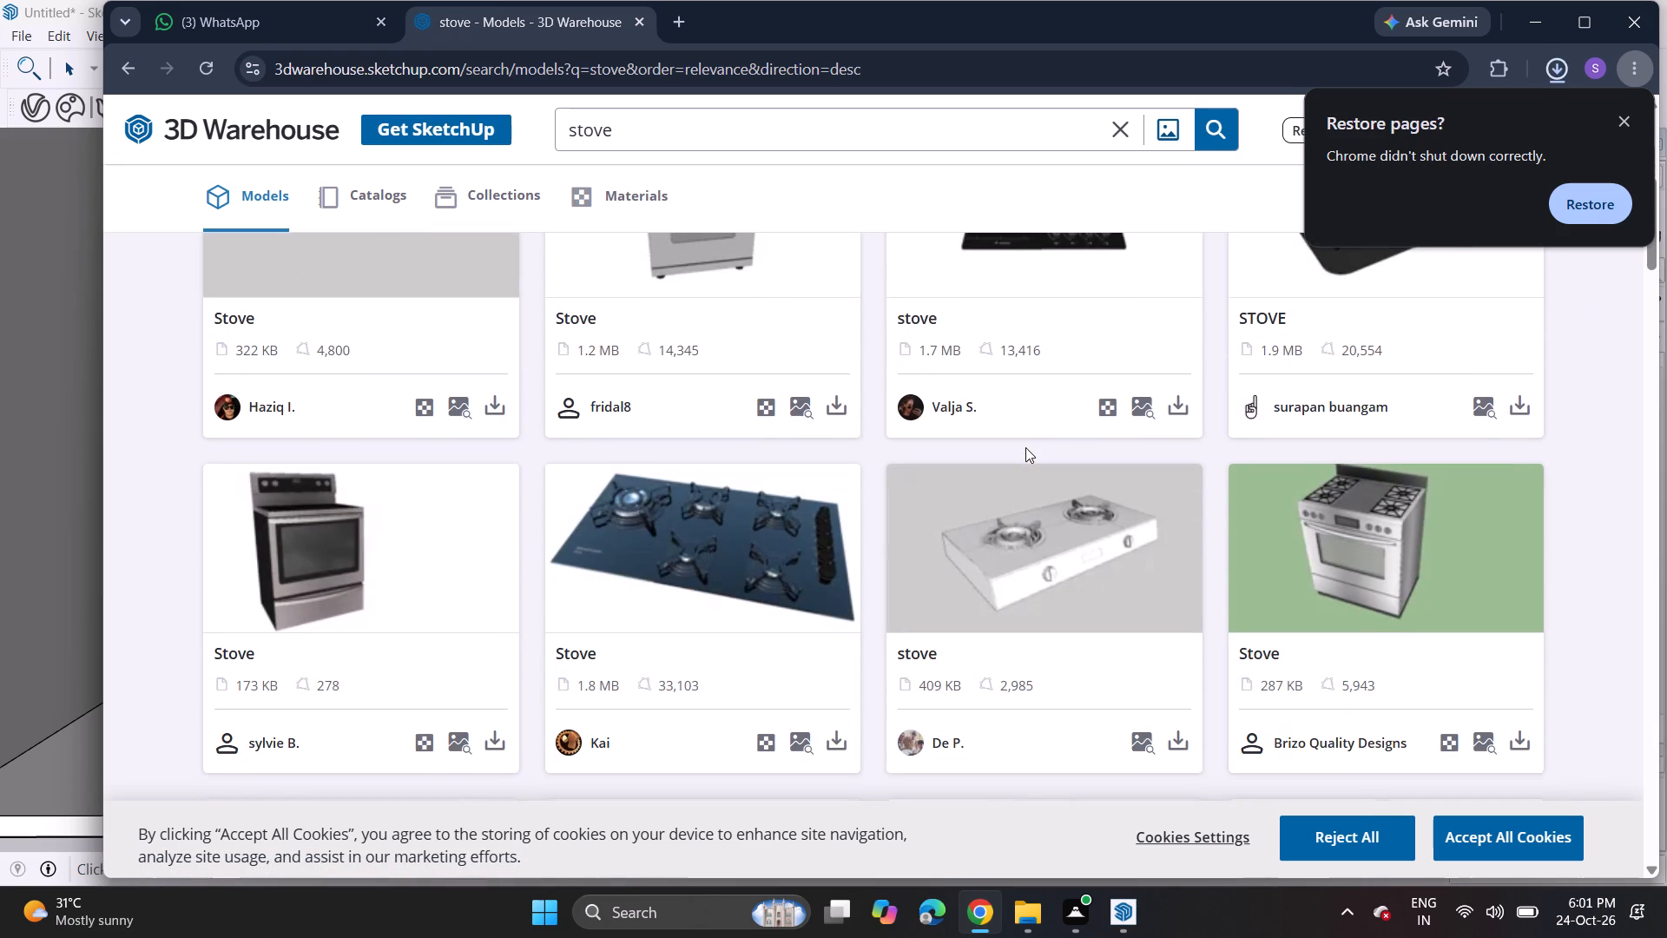
scroll(1025, 447, "down", 2)
scroll(882, 495, "down", 6)
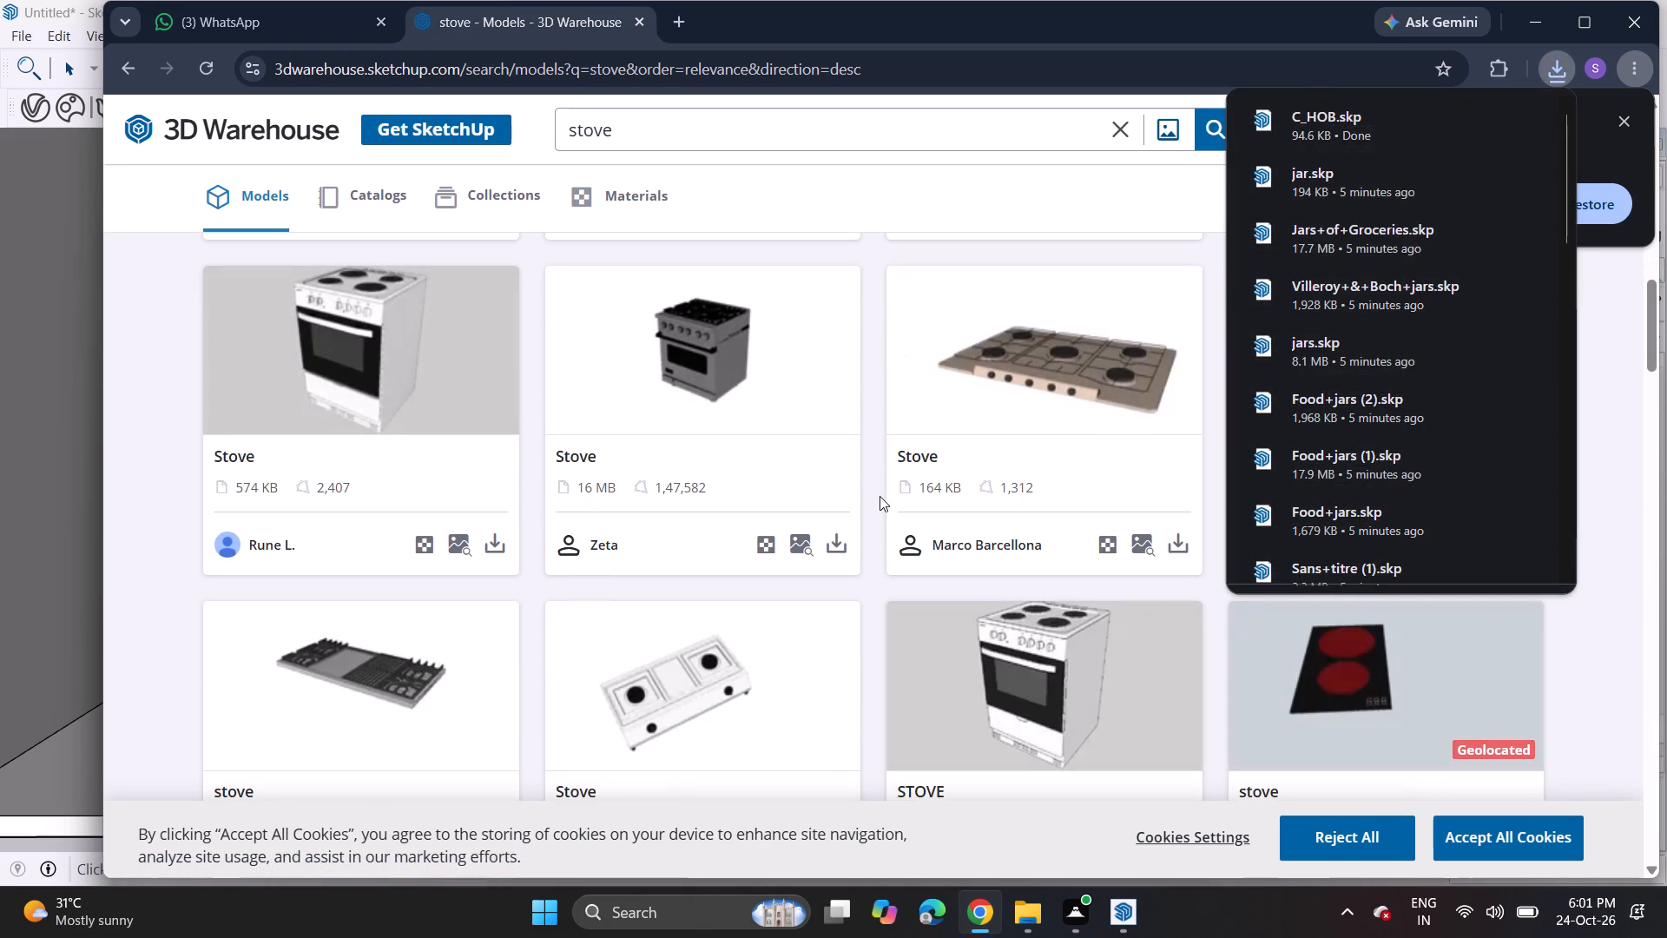
scroll(880, 498, "down", 5)
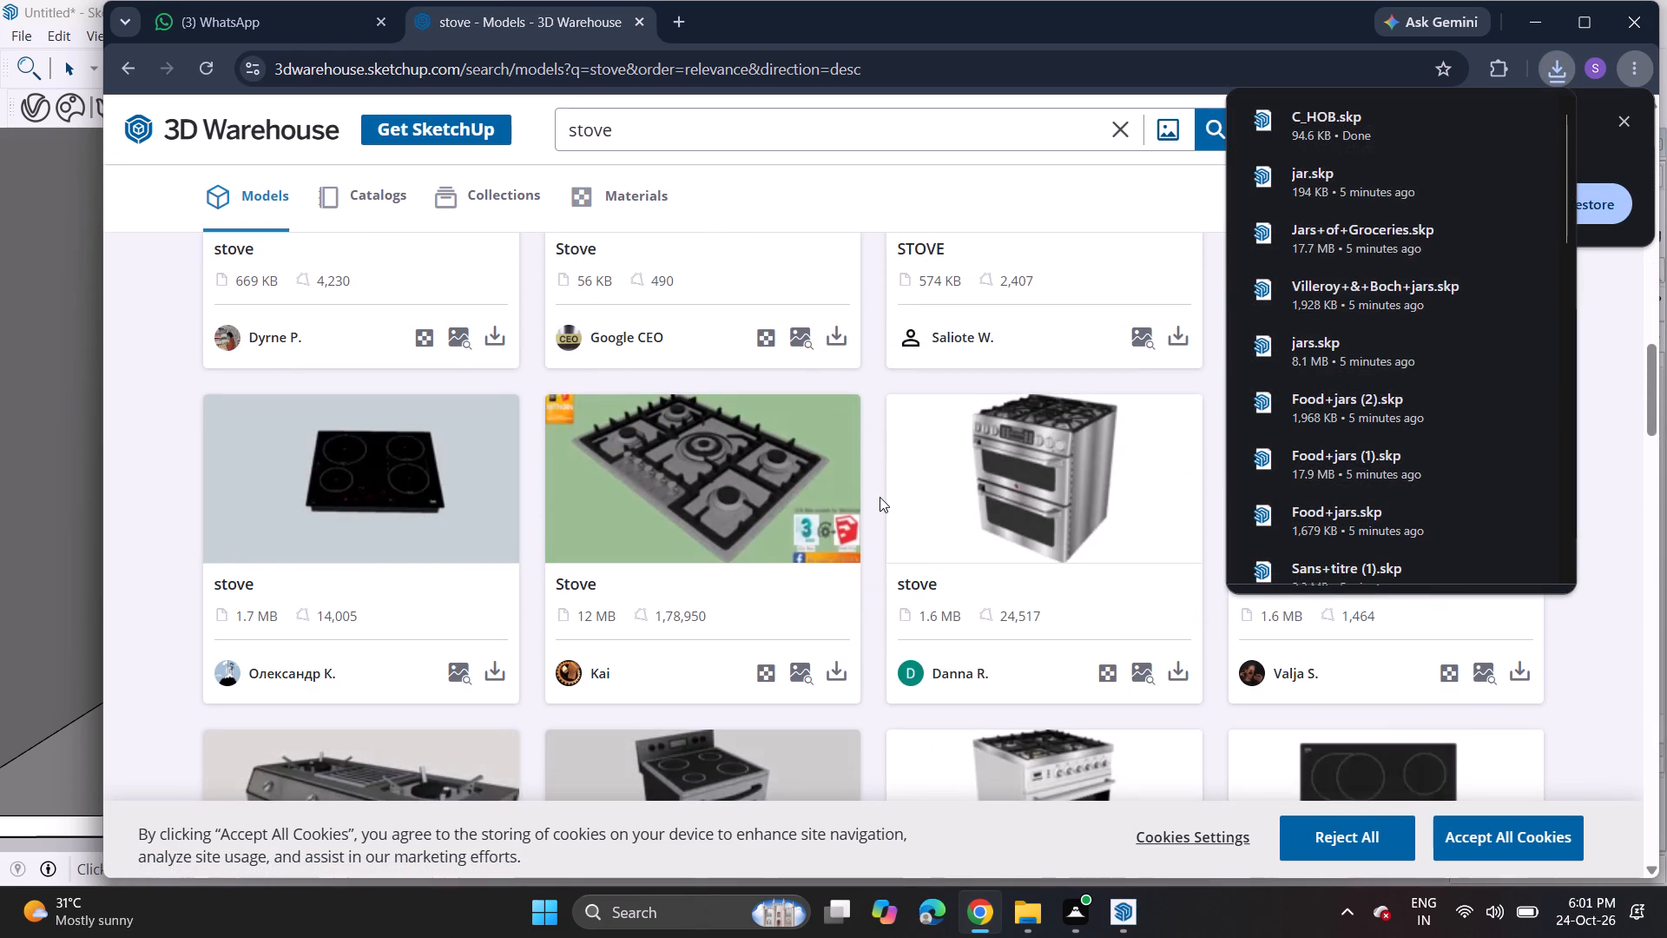
scroll(880, 497, "up", 2)
scroll(880, 498, "down", 2)
scroll(880, 498, "up", 20)
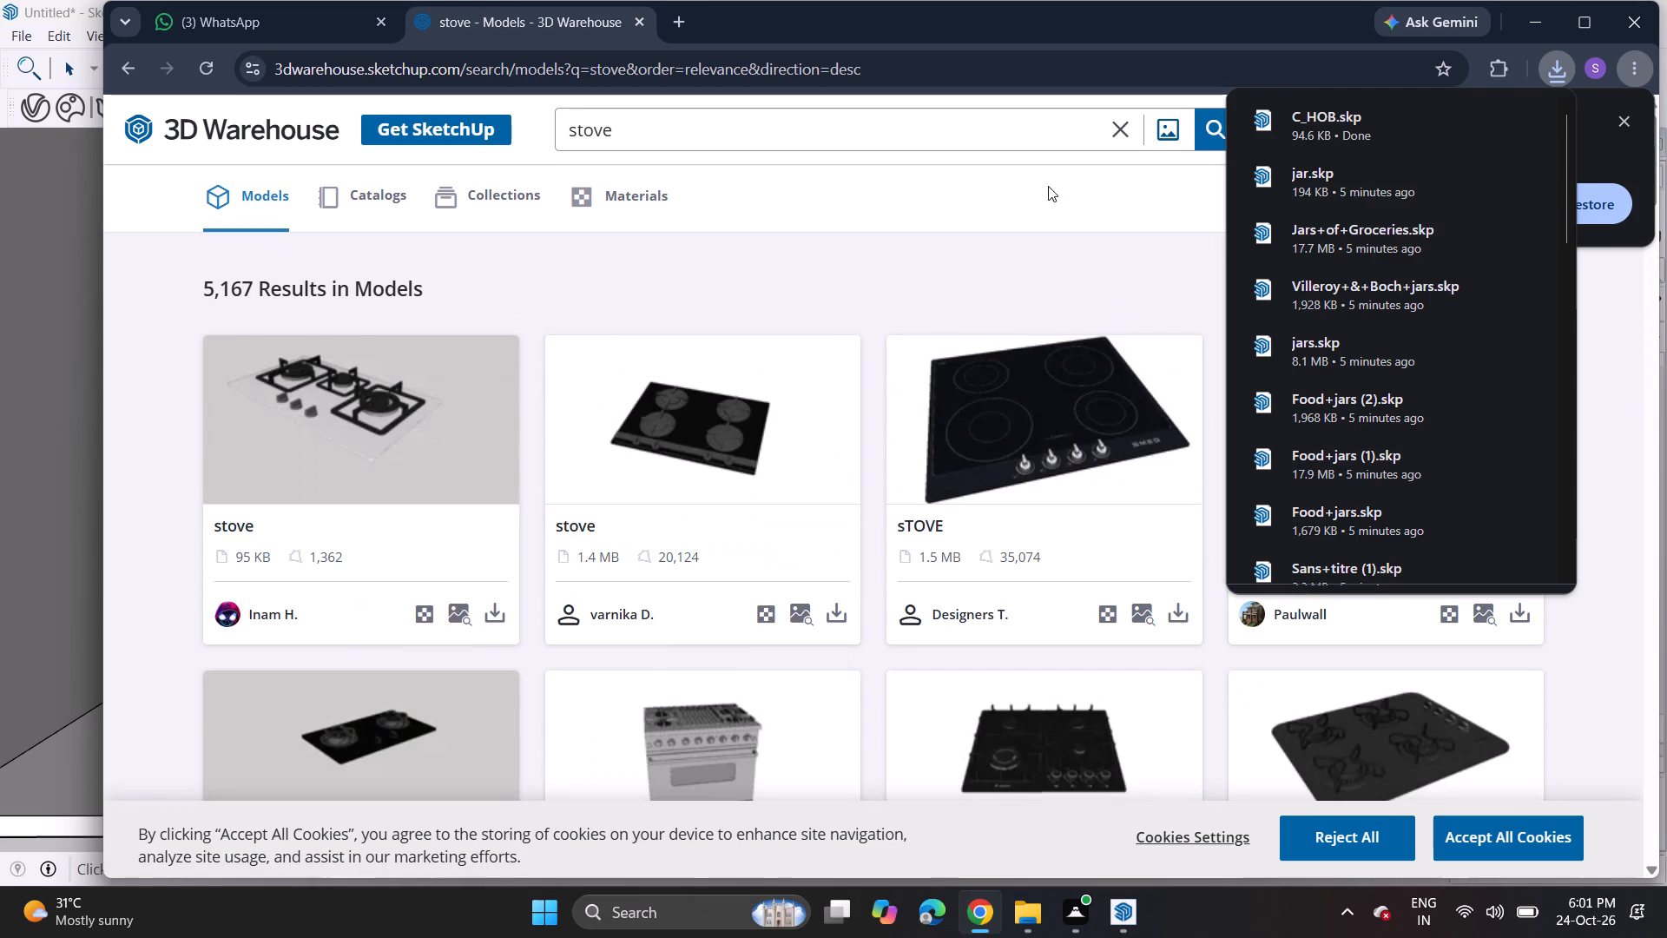
Search the 3D Warehouse models for "bowls".
left_click(1119, 131)
type("bo")
type("wl")
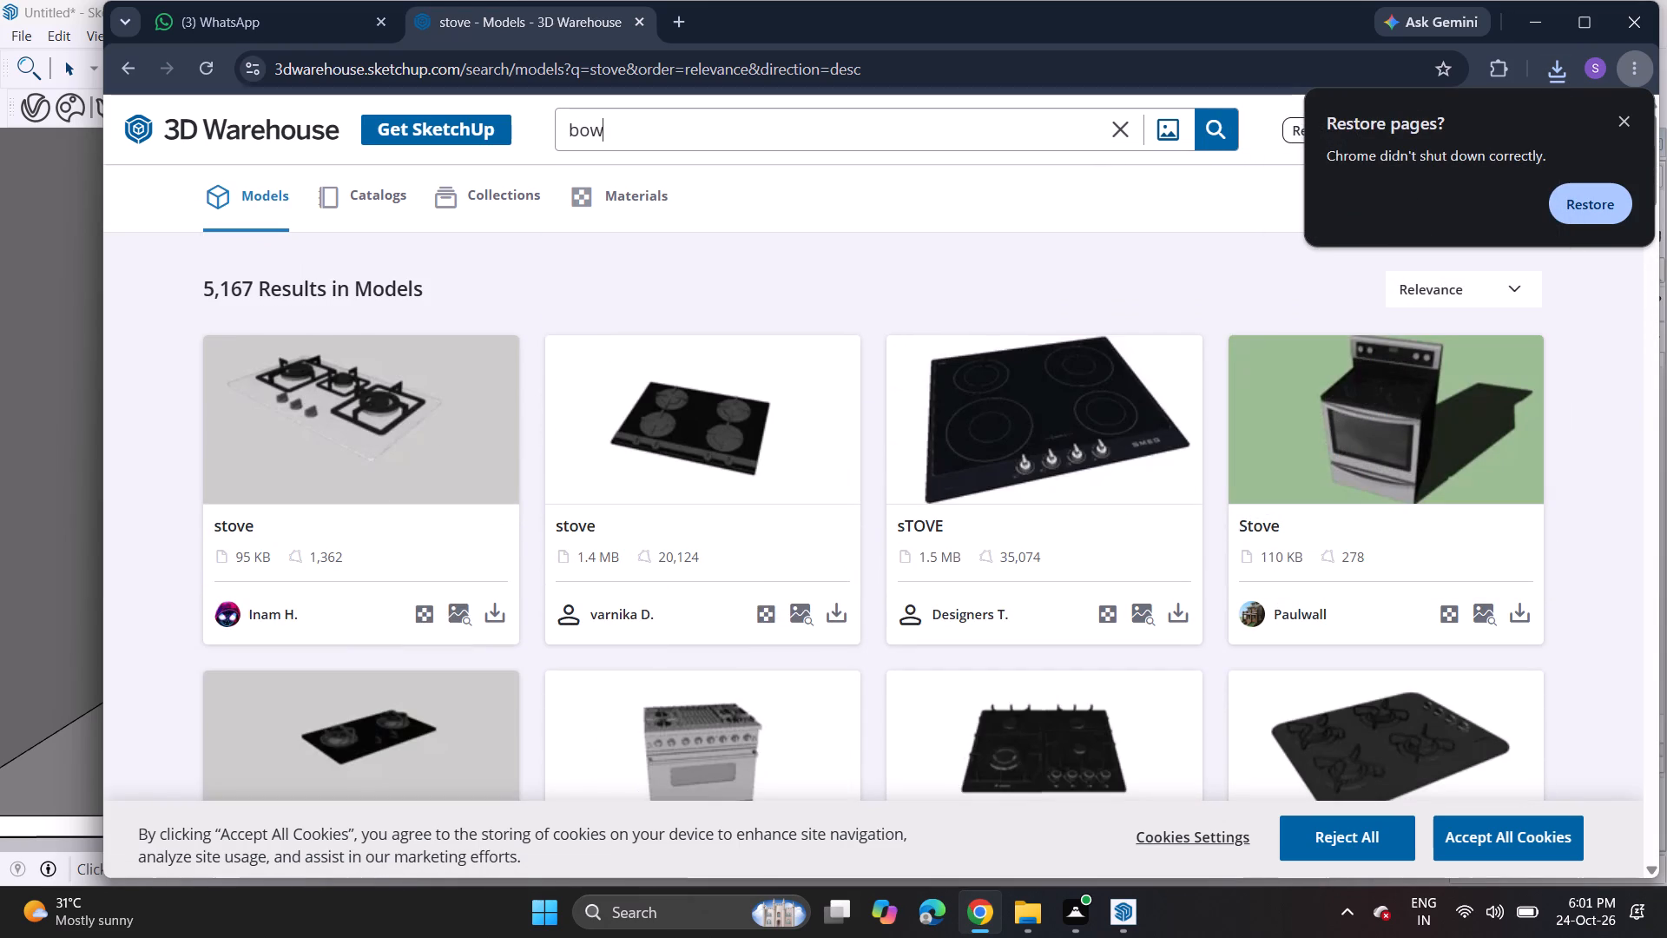
type("ws")
key("BackSpace")
key("BackSpace")
key("s")
key("Return")
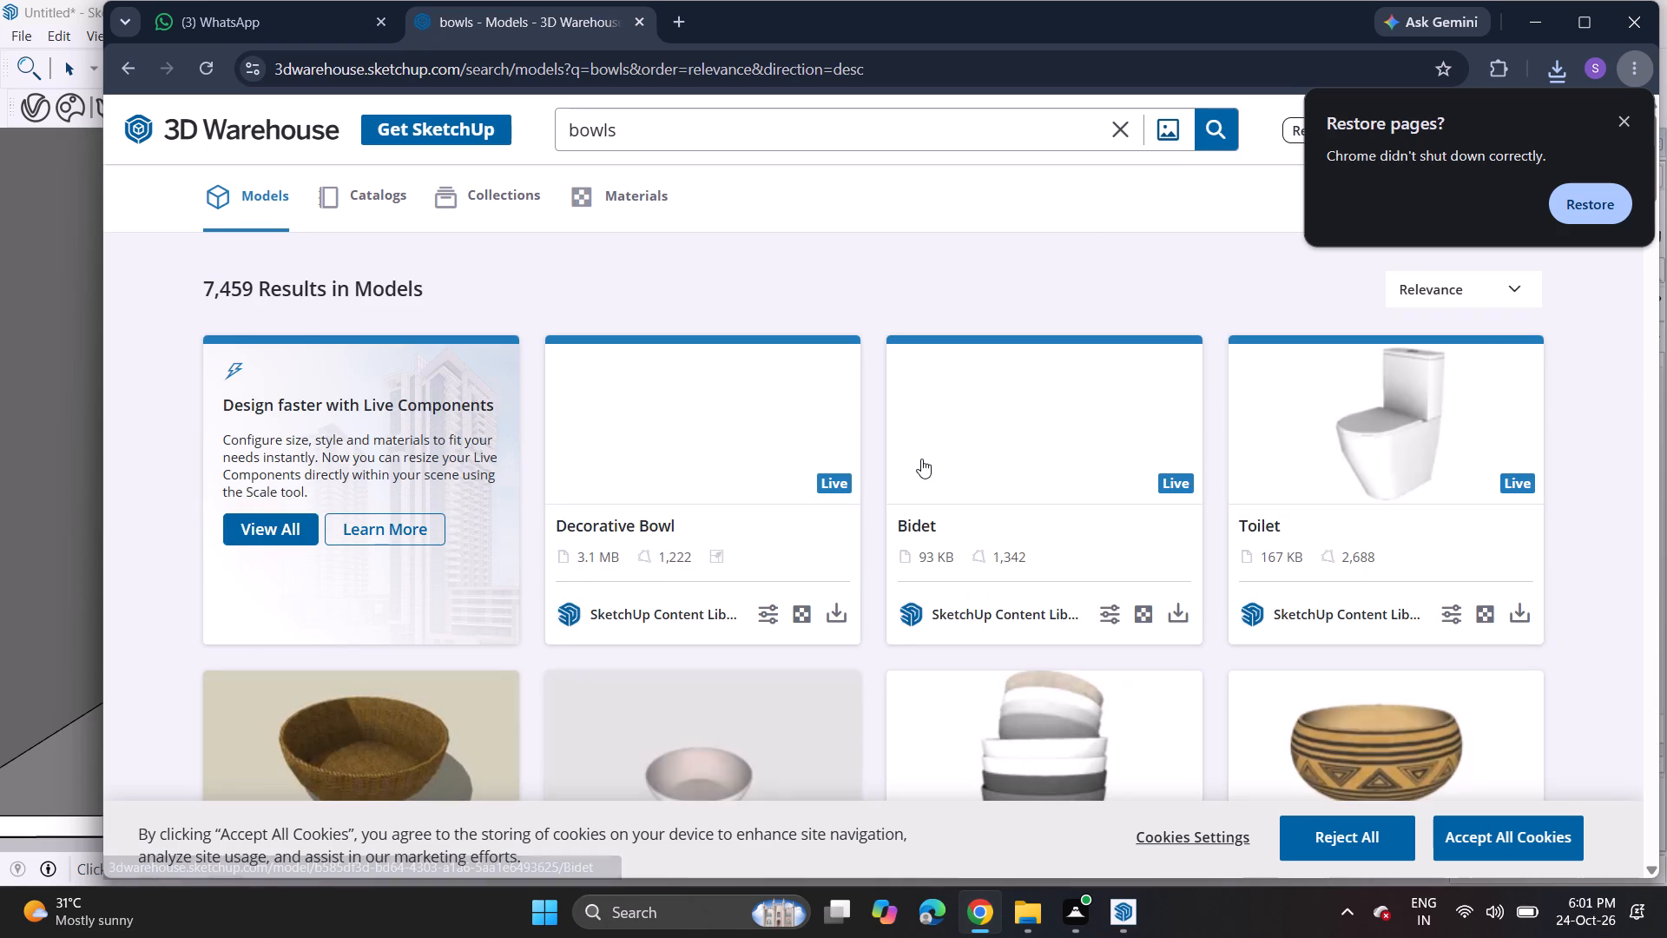
Browse the bowls search results for models suitable for the kitchen.
scroll(913, 458, "down", 3)
scroll(913, 458, "up", 1)
scroll(913, 458, "down", 2)
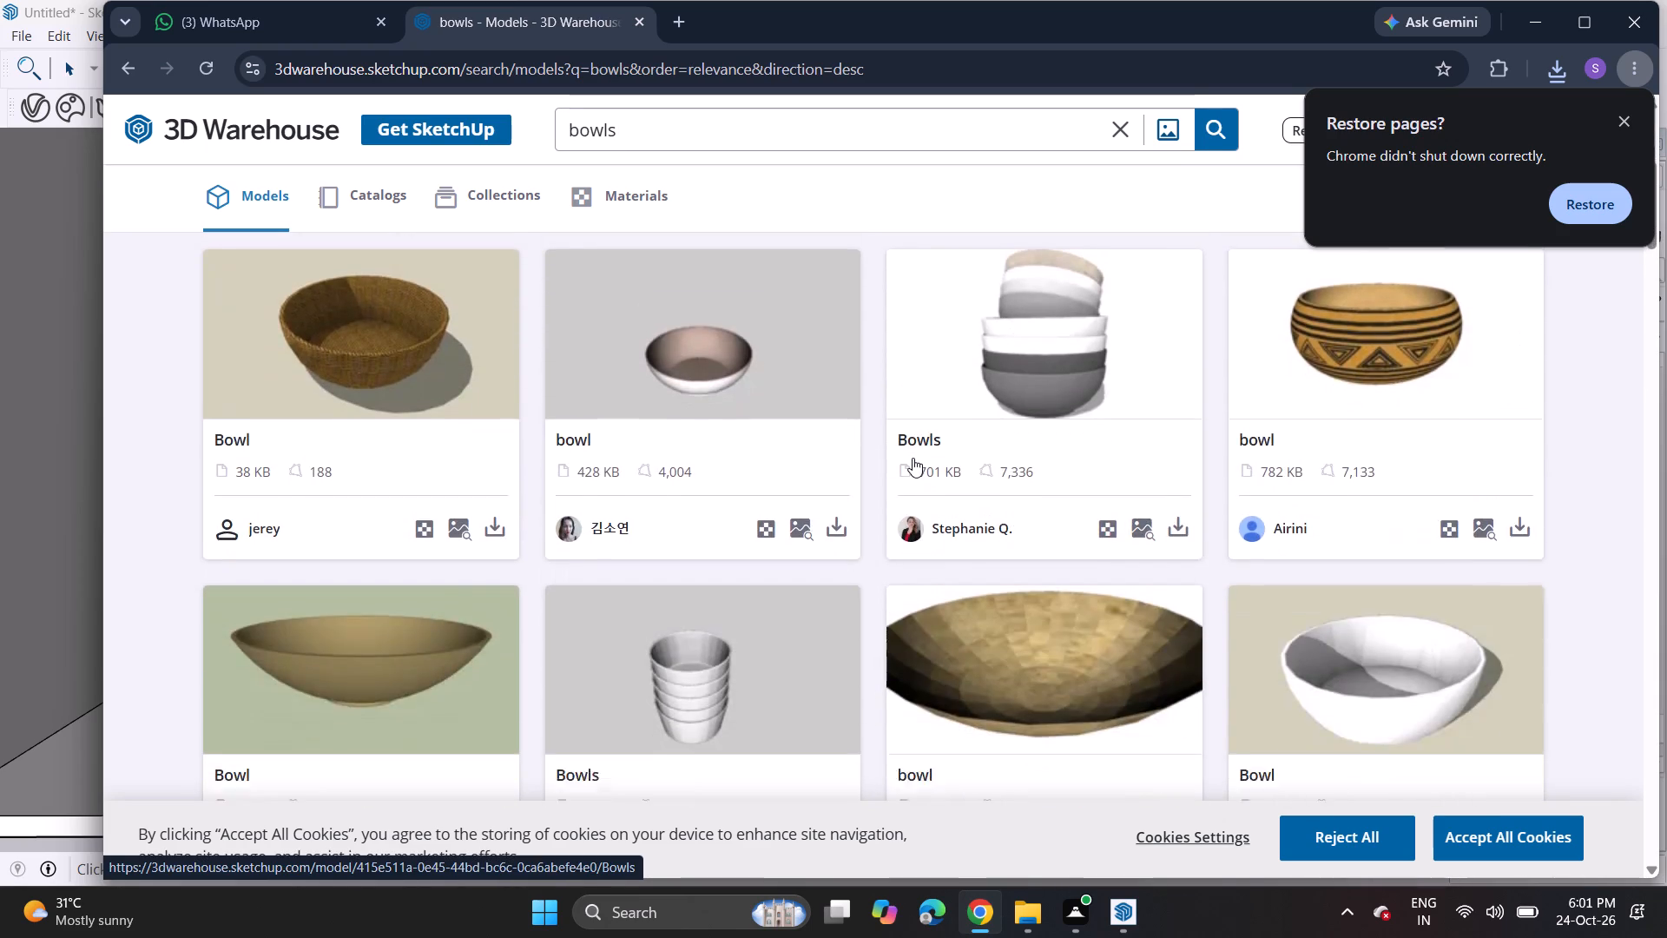
scroll(913, 458, "down", 8)
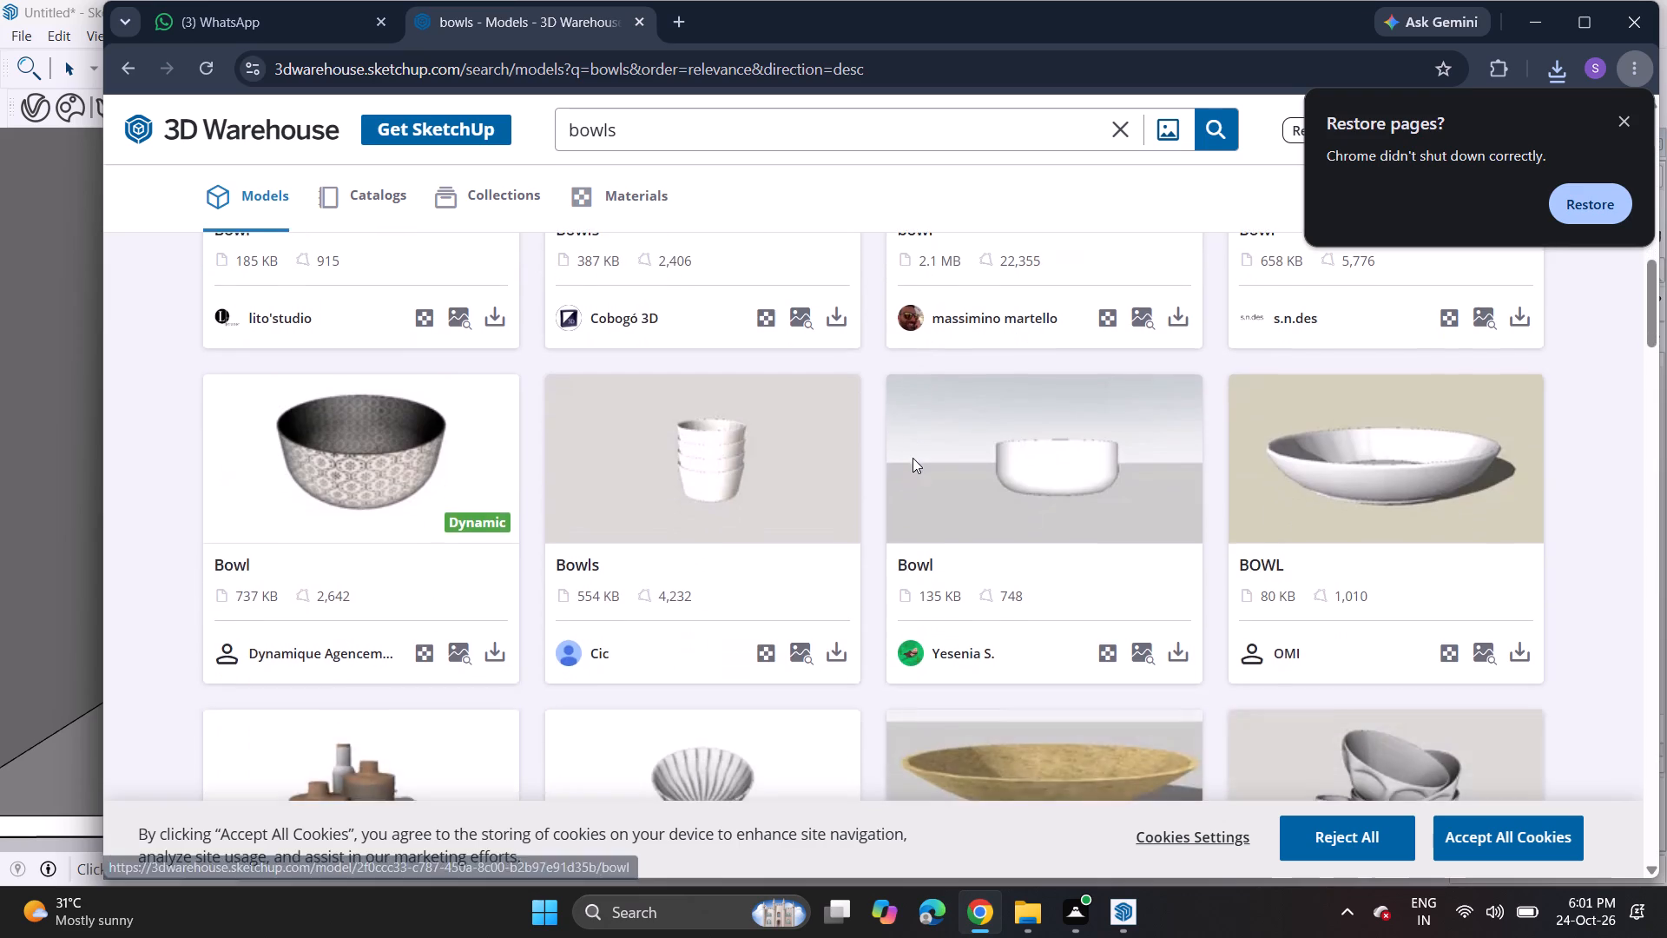
scroll(913, 458, "down", 8)
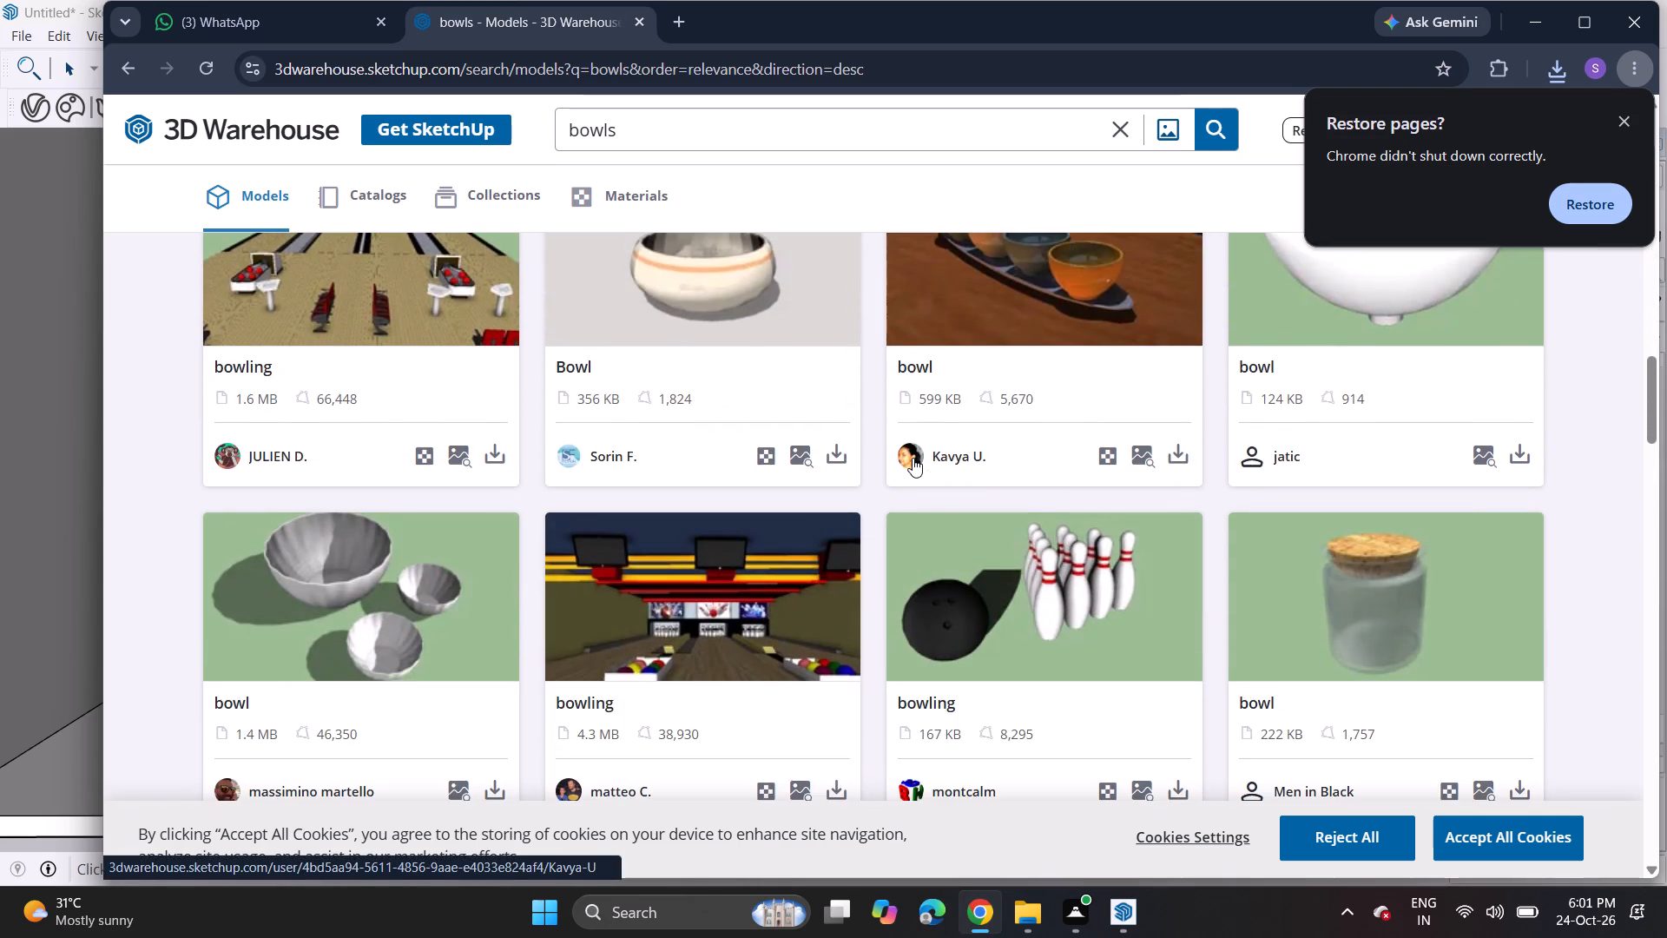
scroll(913, 458, "down", 10)
scroll(913, 458, "up", 1)
scroll(913, 458, "down", 4)
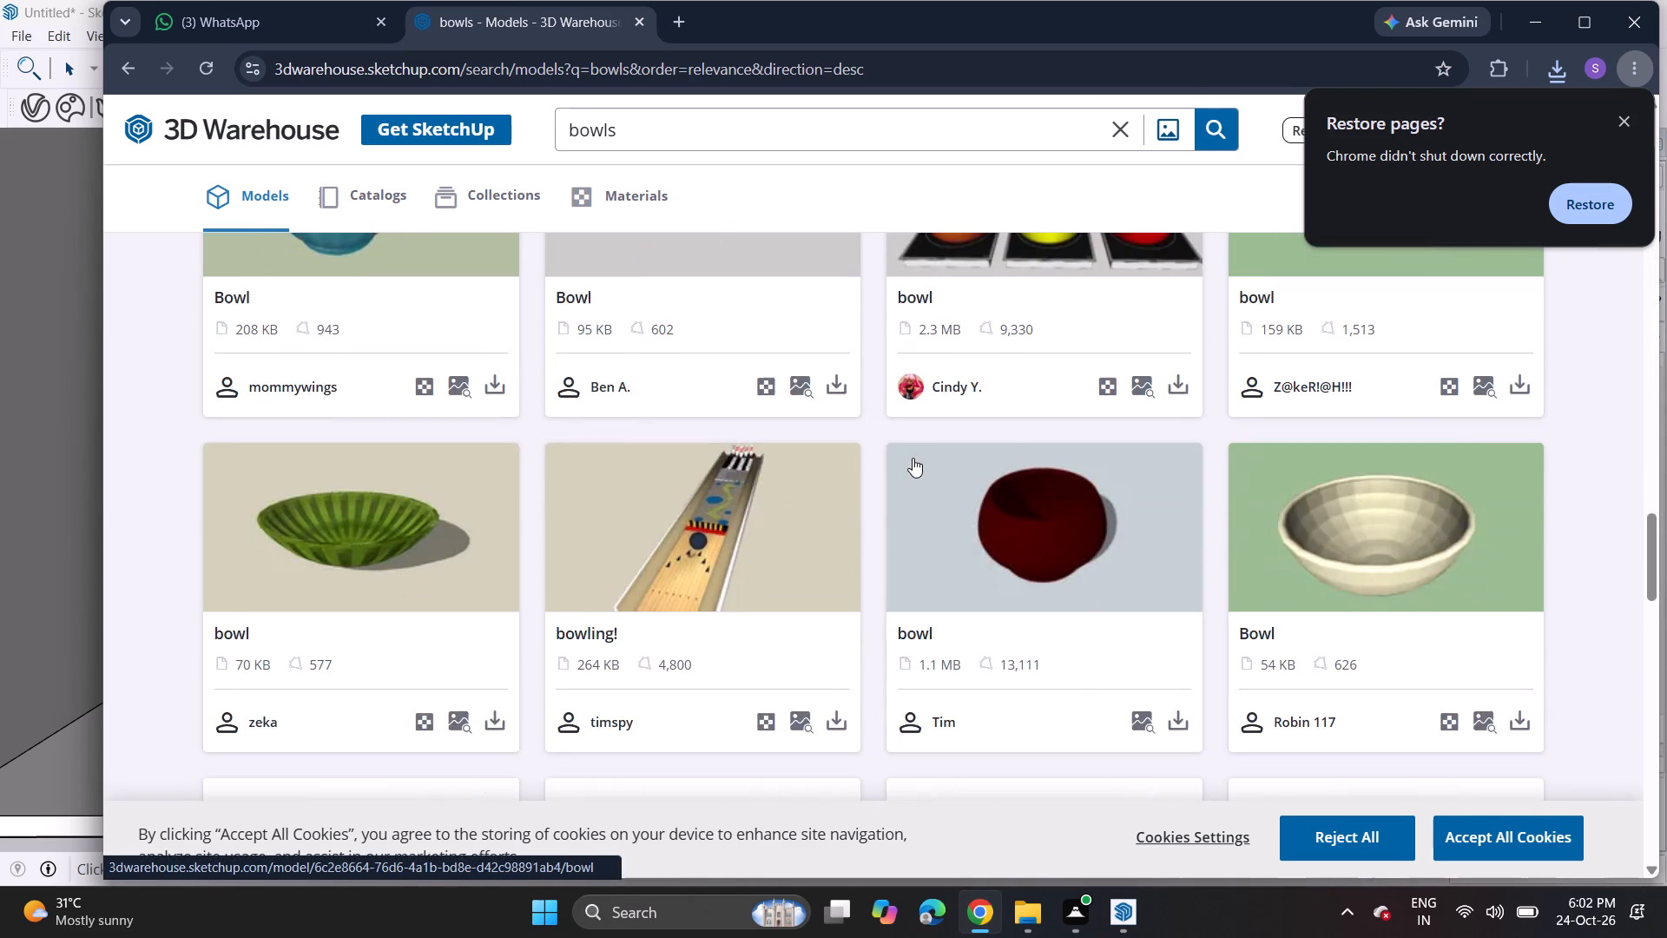
scroll(913, 458, "down", 11)
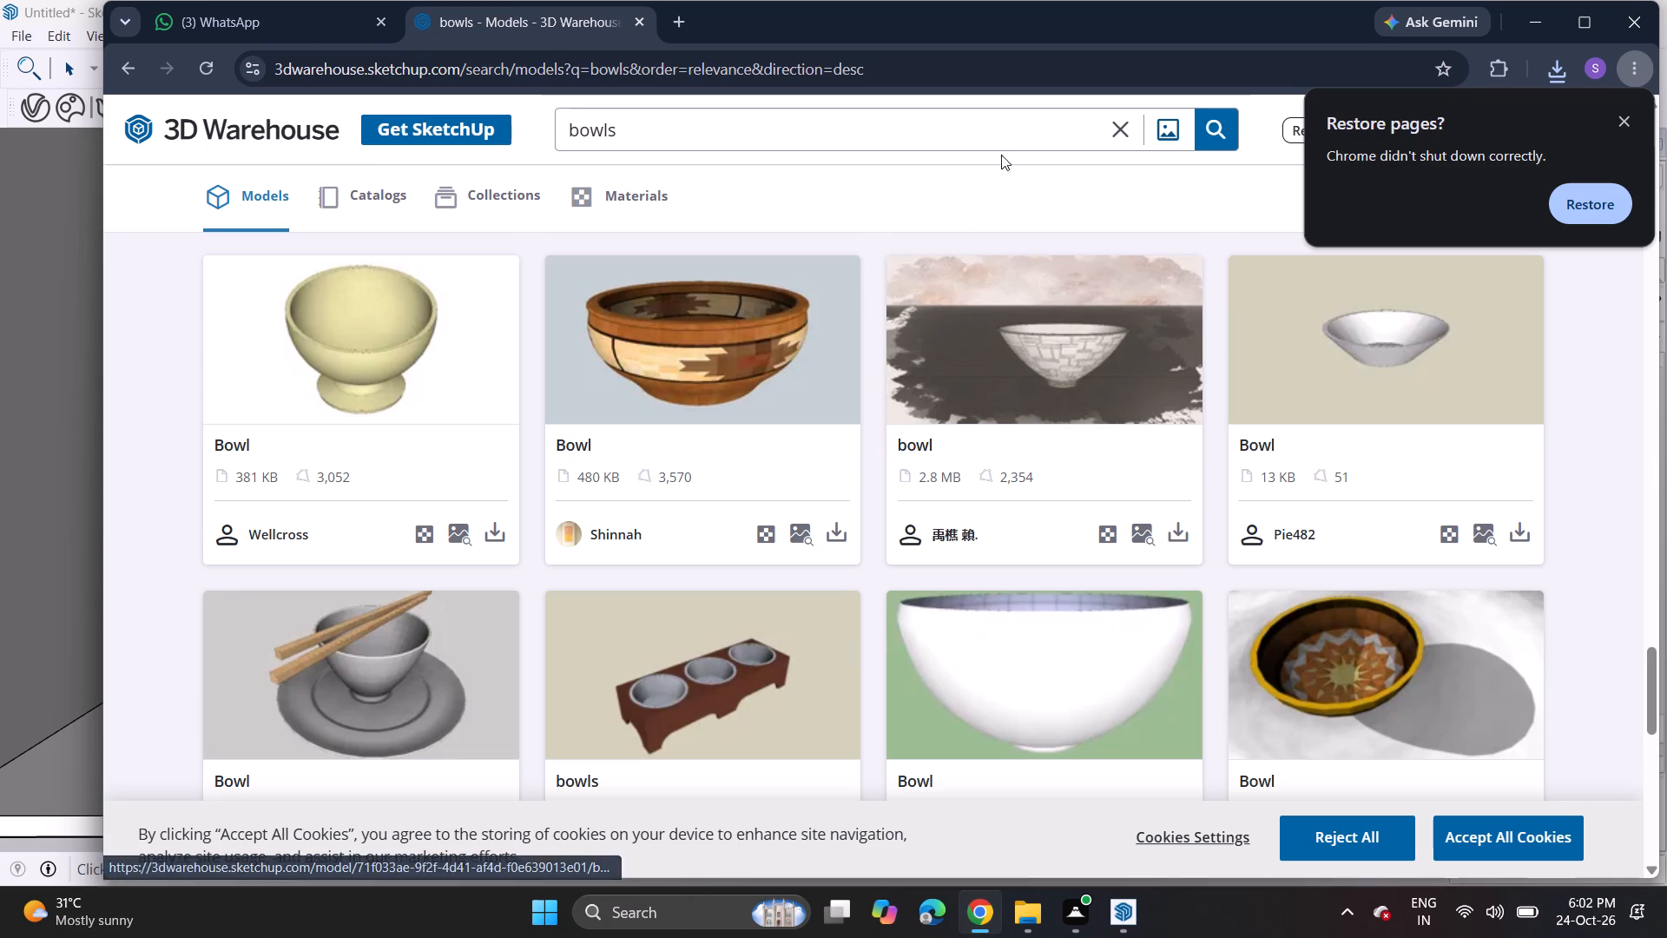
Search 3D Warehouse for "mixer" and download the 137 KB white blender model as a SketchUp file.
left_click(1110, 127)
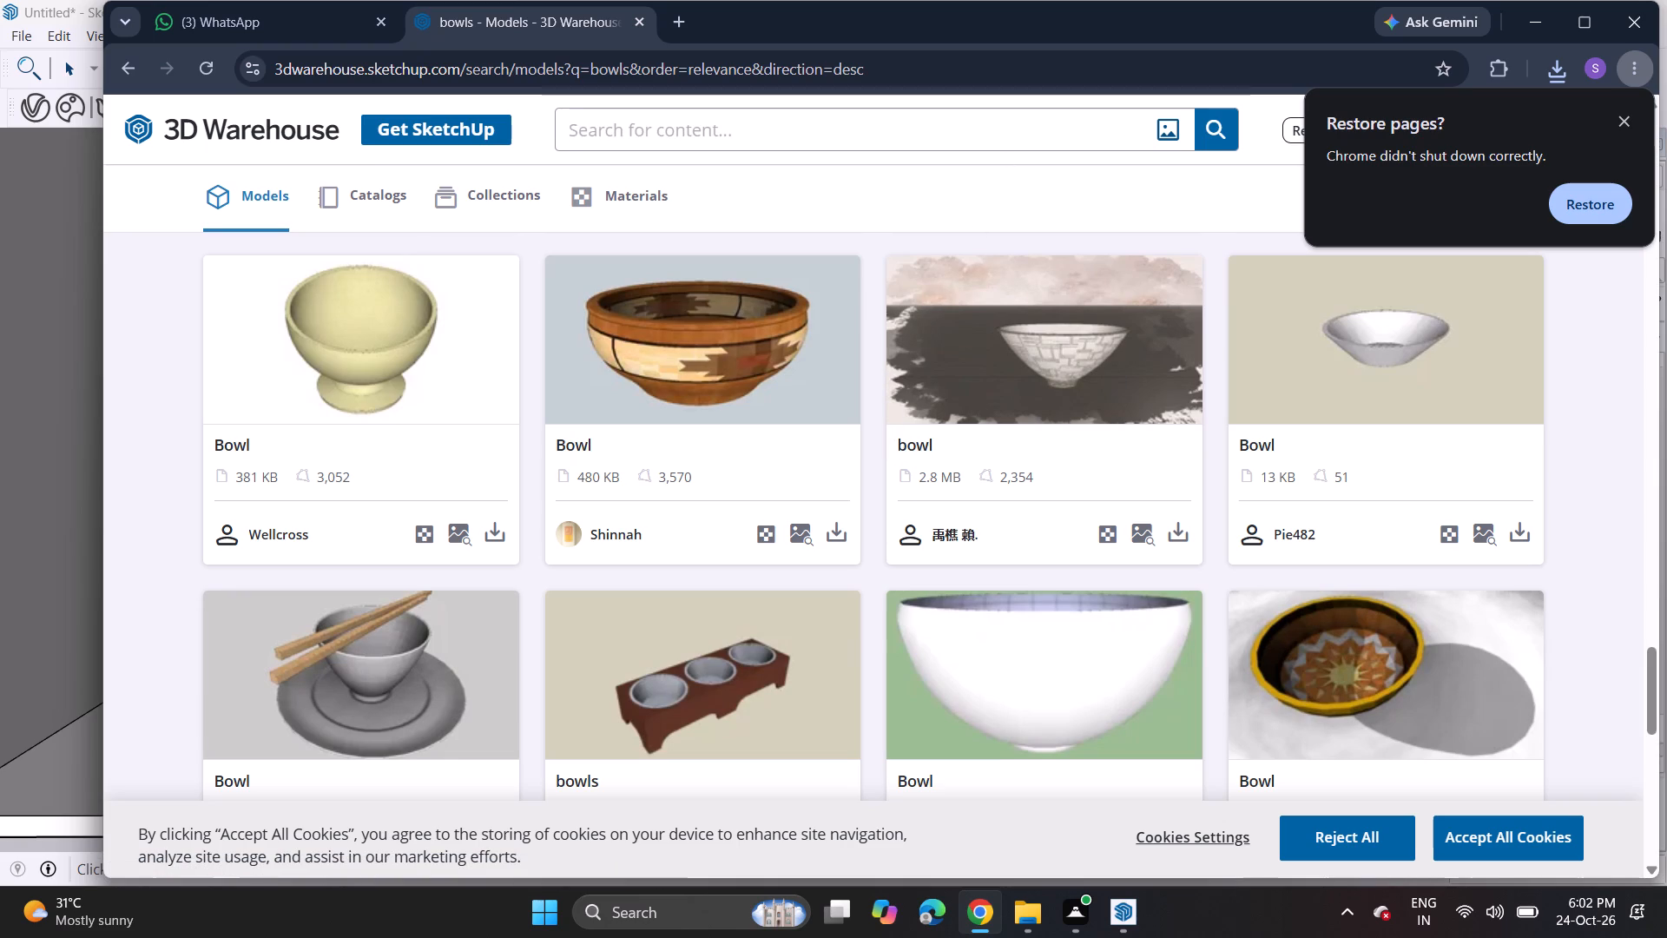
key("m")
type("ixers")
key("BackSpace")
key("Return")
scroll(661, 419, "up", 11)
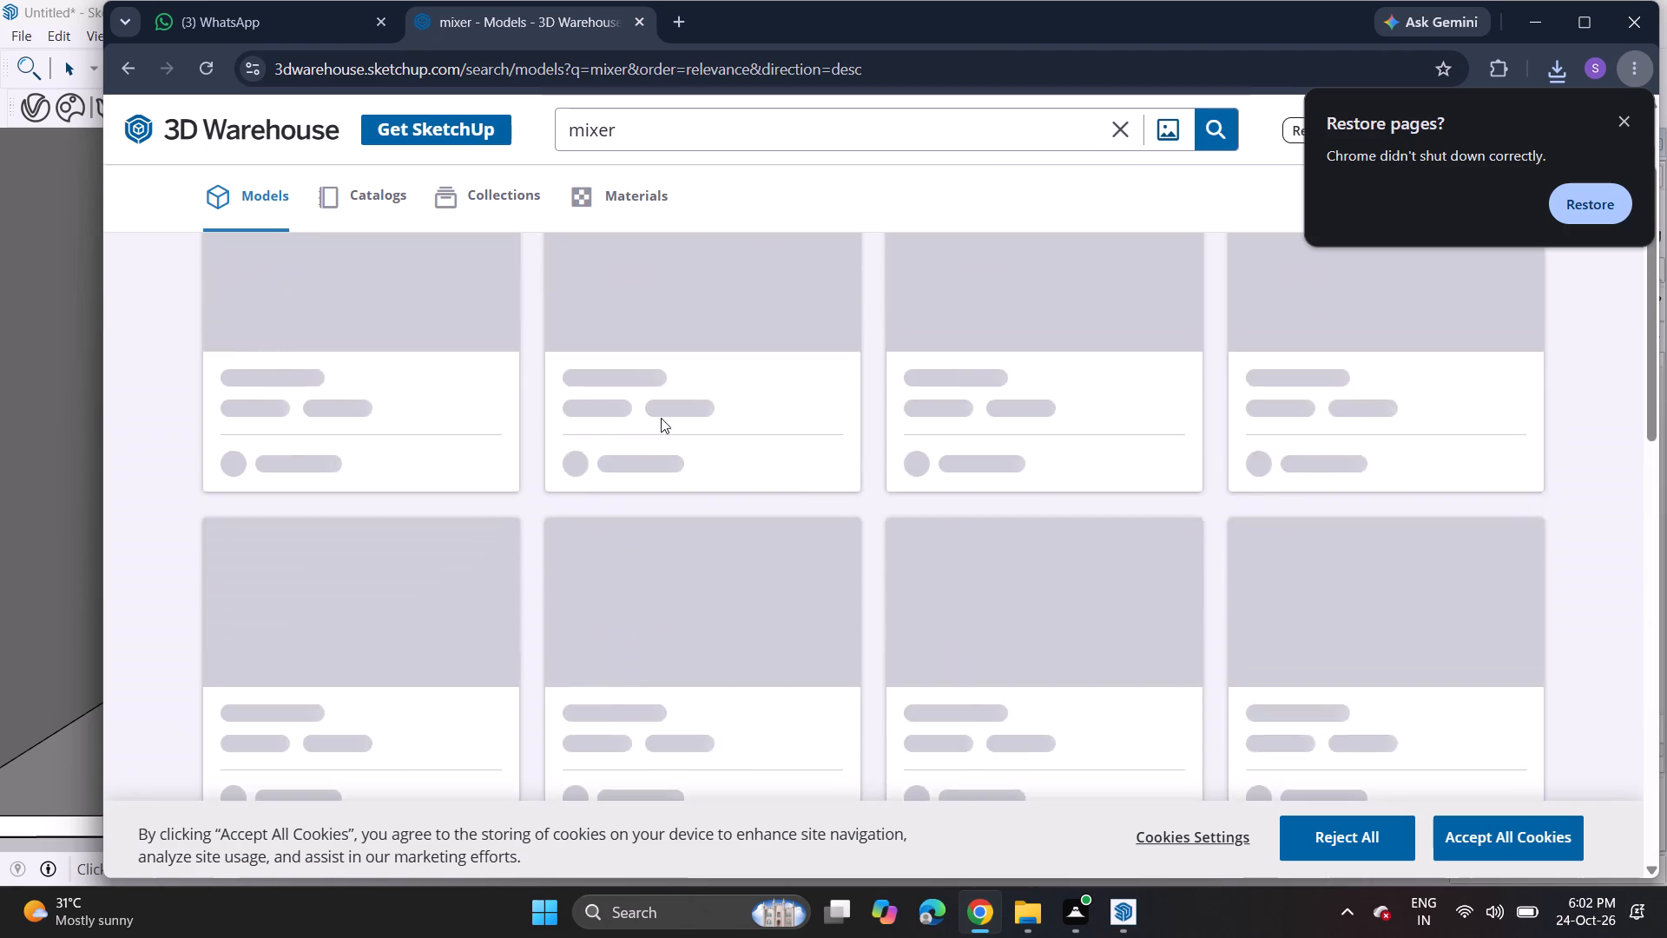
scroll(661, 417, "up", 7)
scroll(943, 505, "down", 1)
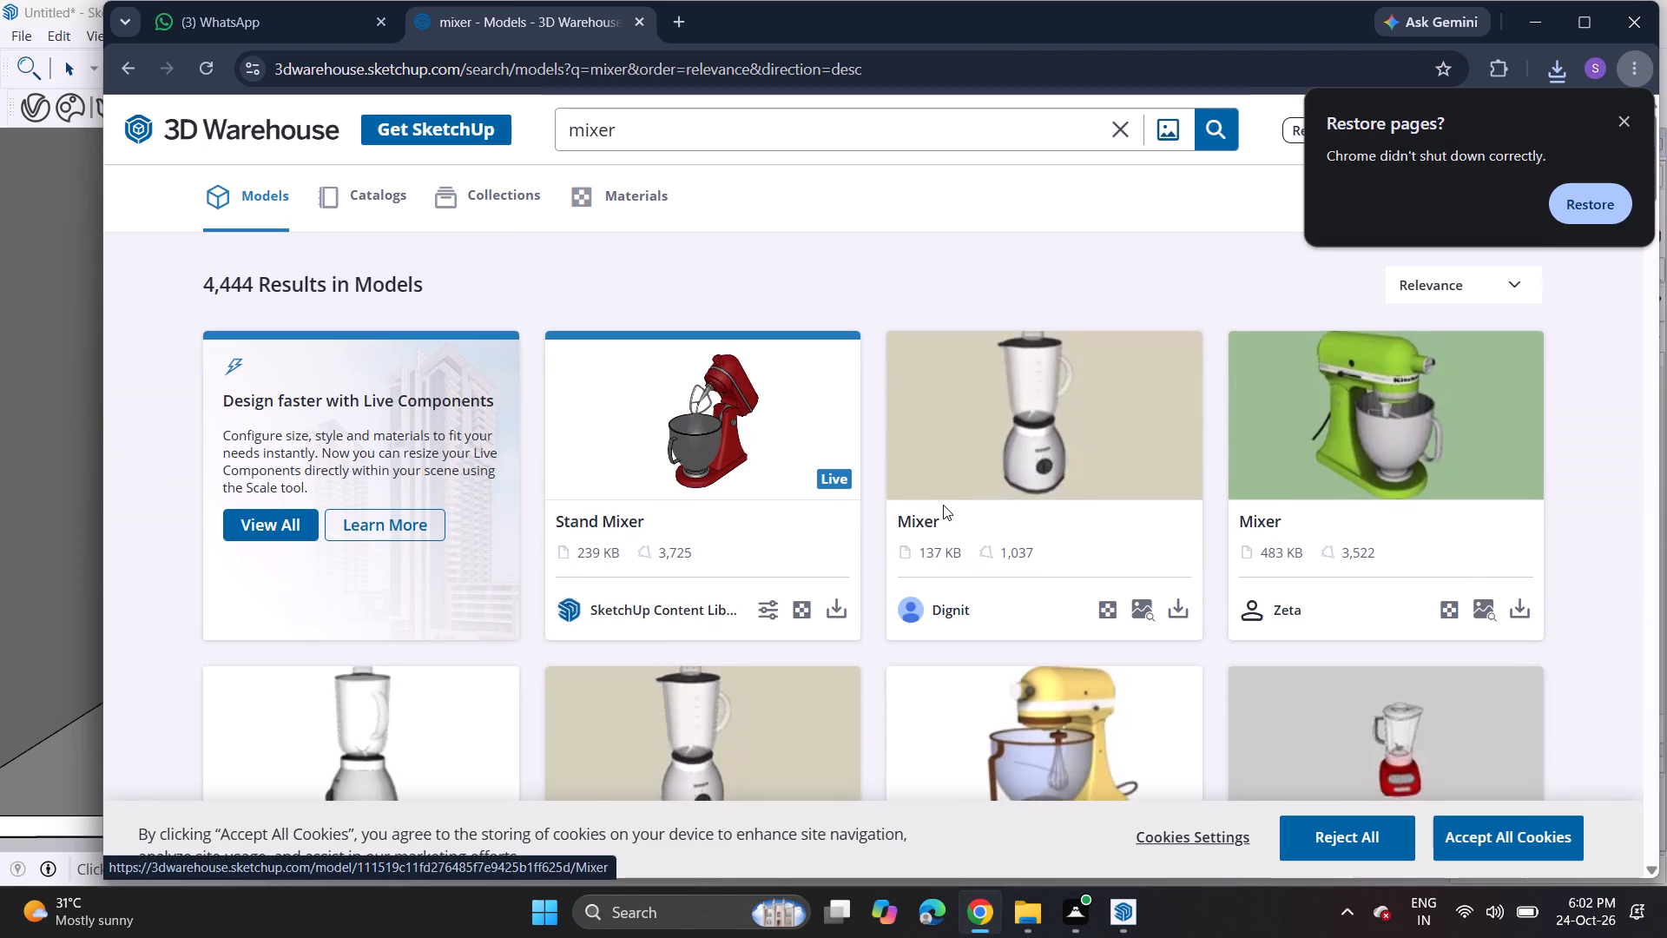
left_click(1172, 512)
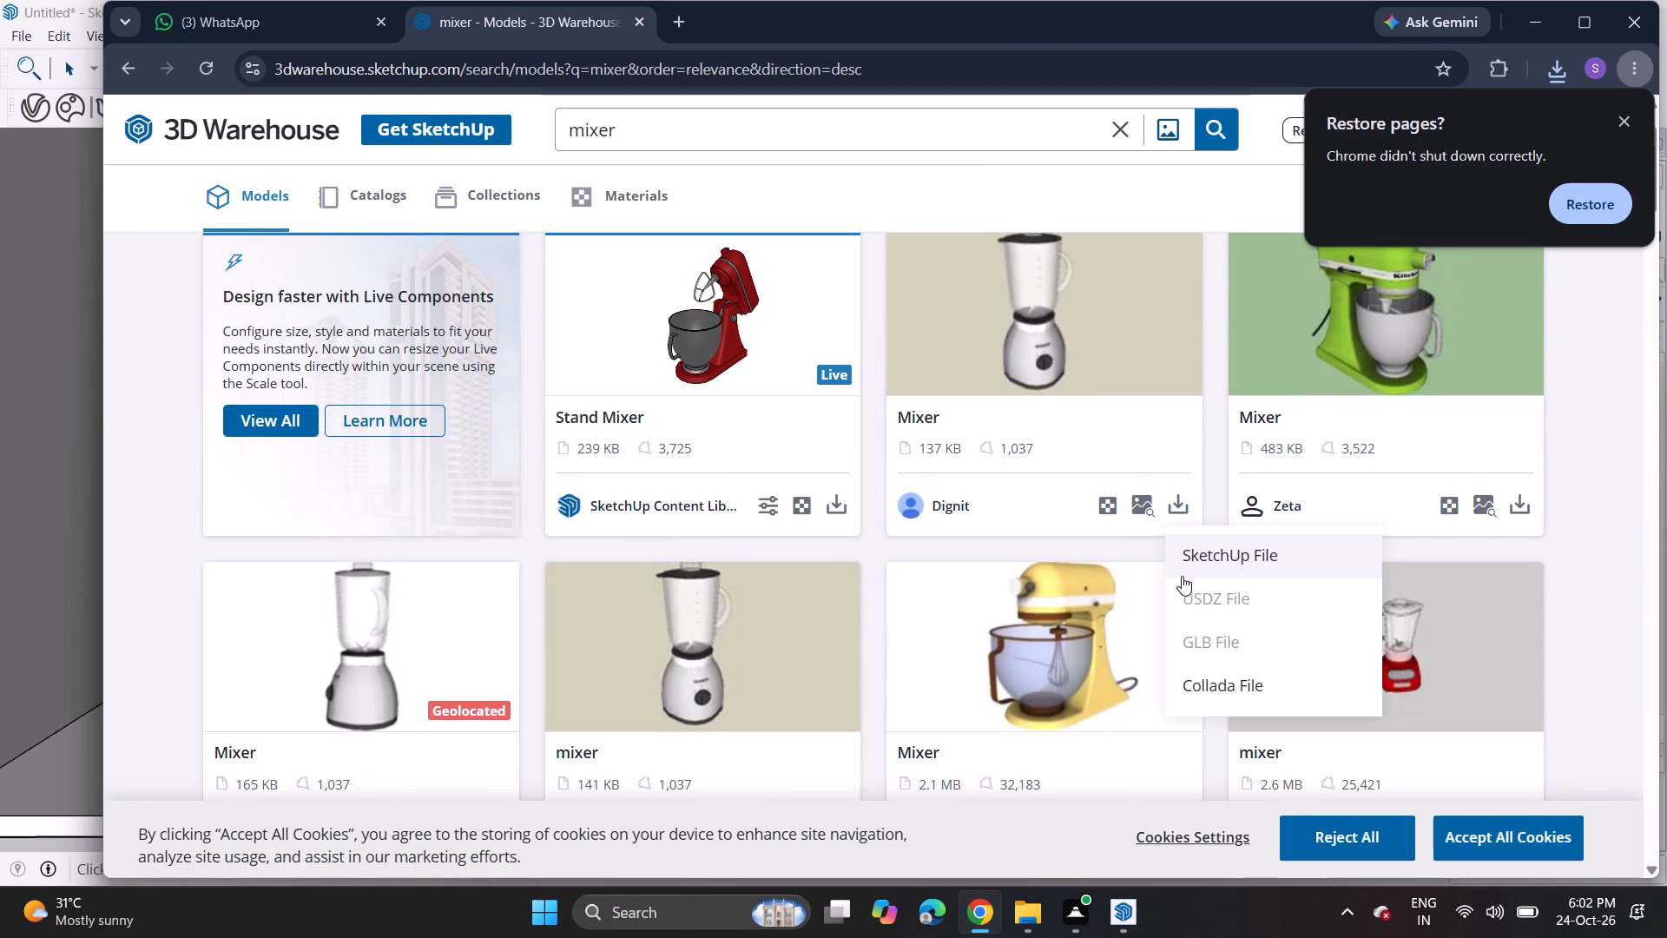
left_click(1198, 569)
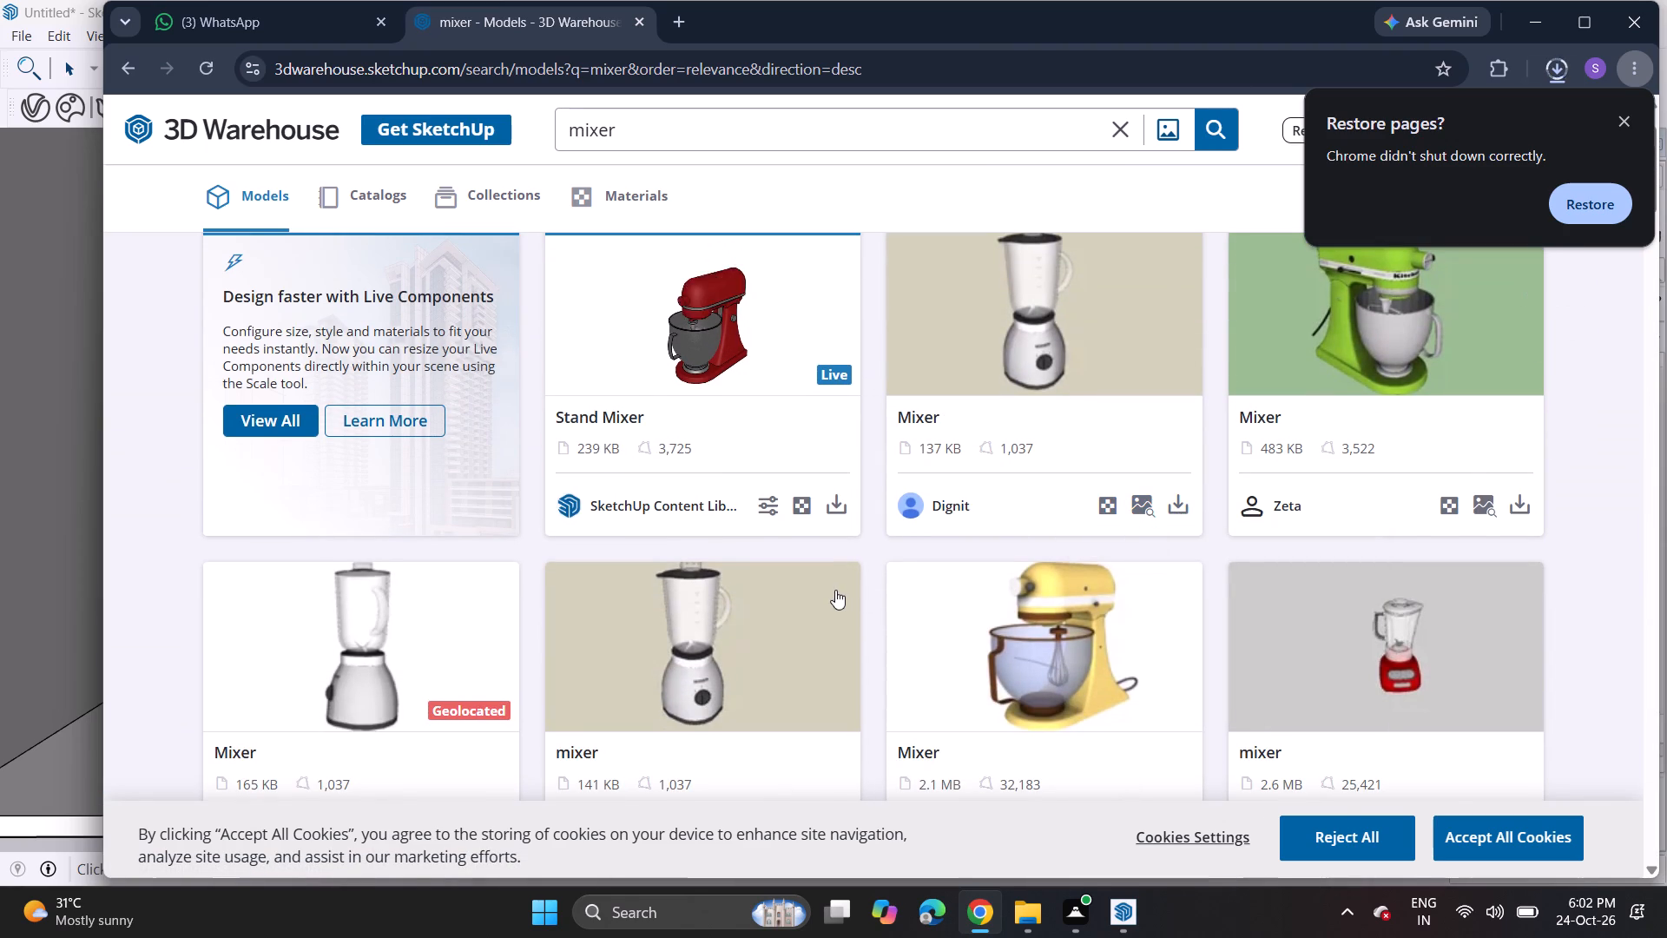
scroll(835, 590, "down", 6)
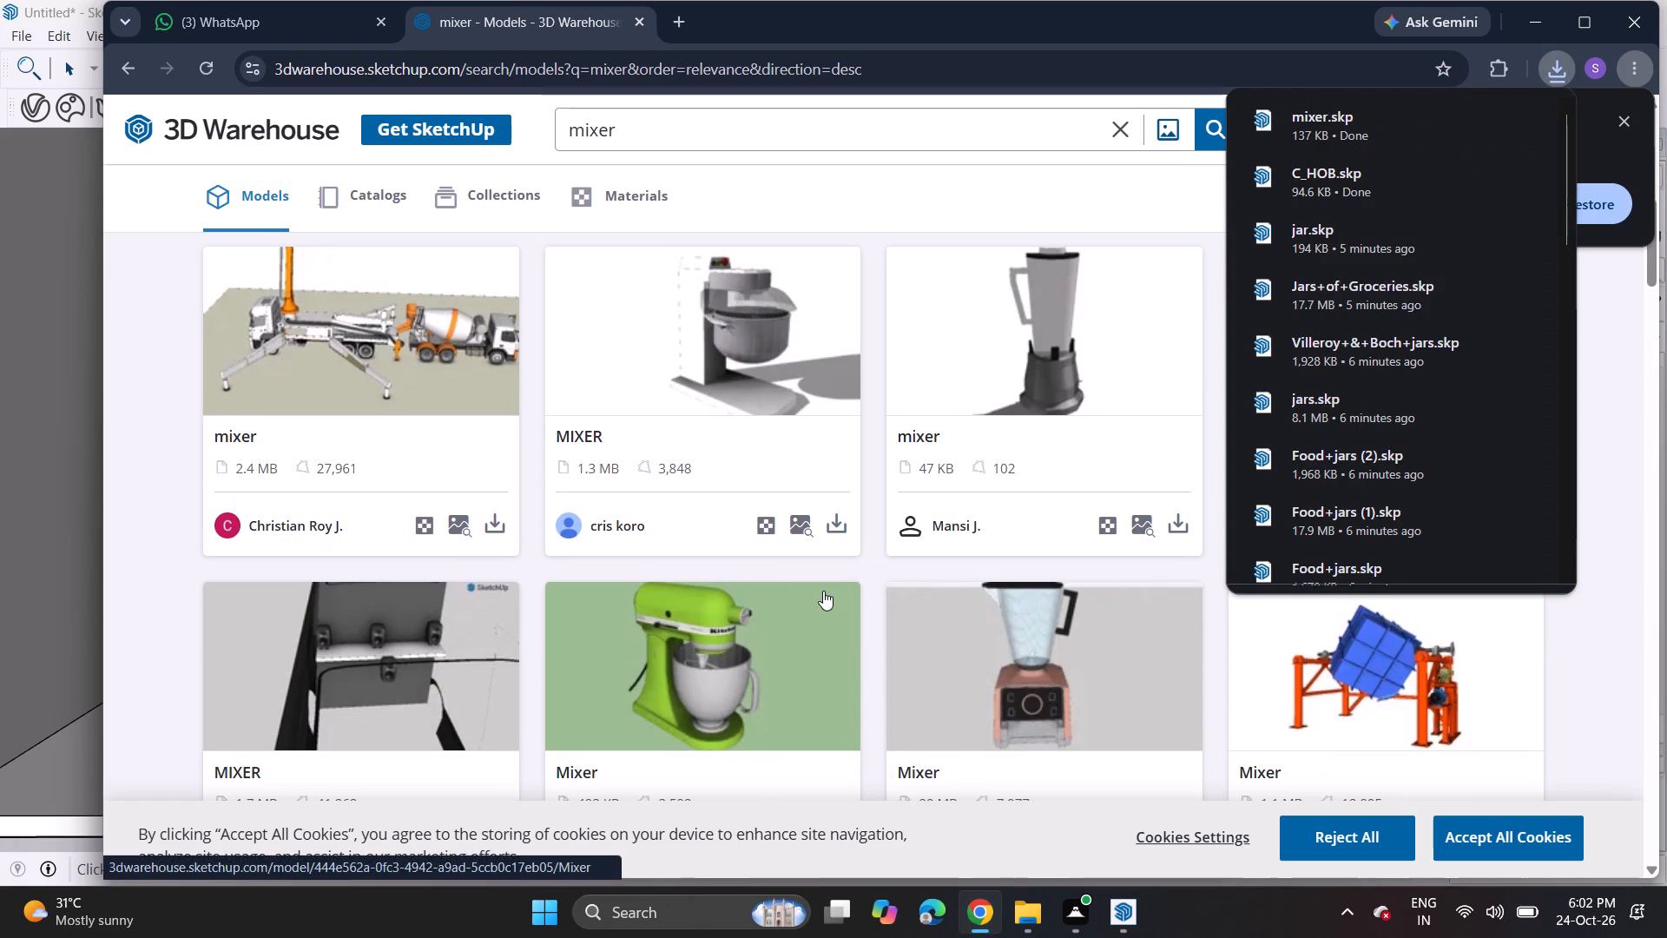
Search 3D Warehouse for "bowl" and download the 2.1 MB striped bowl and cup set as a SketchUp file.
left_click(1133, 122)
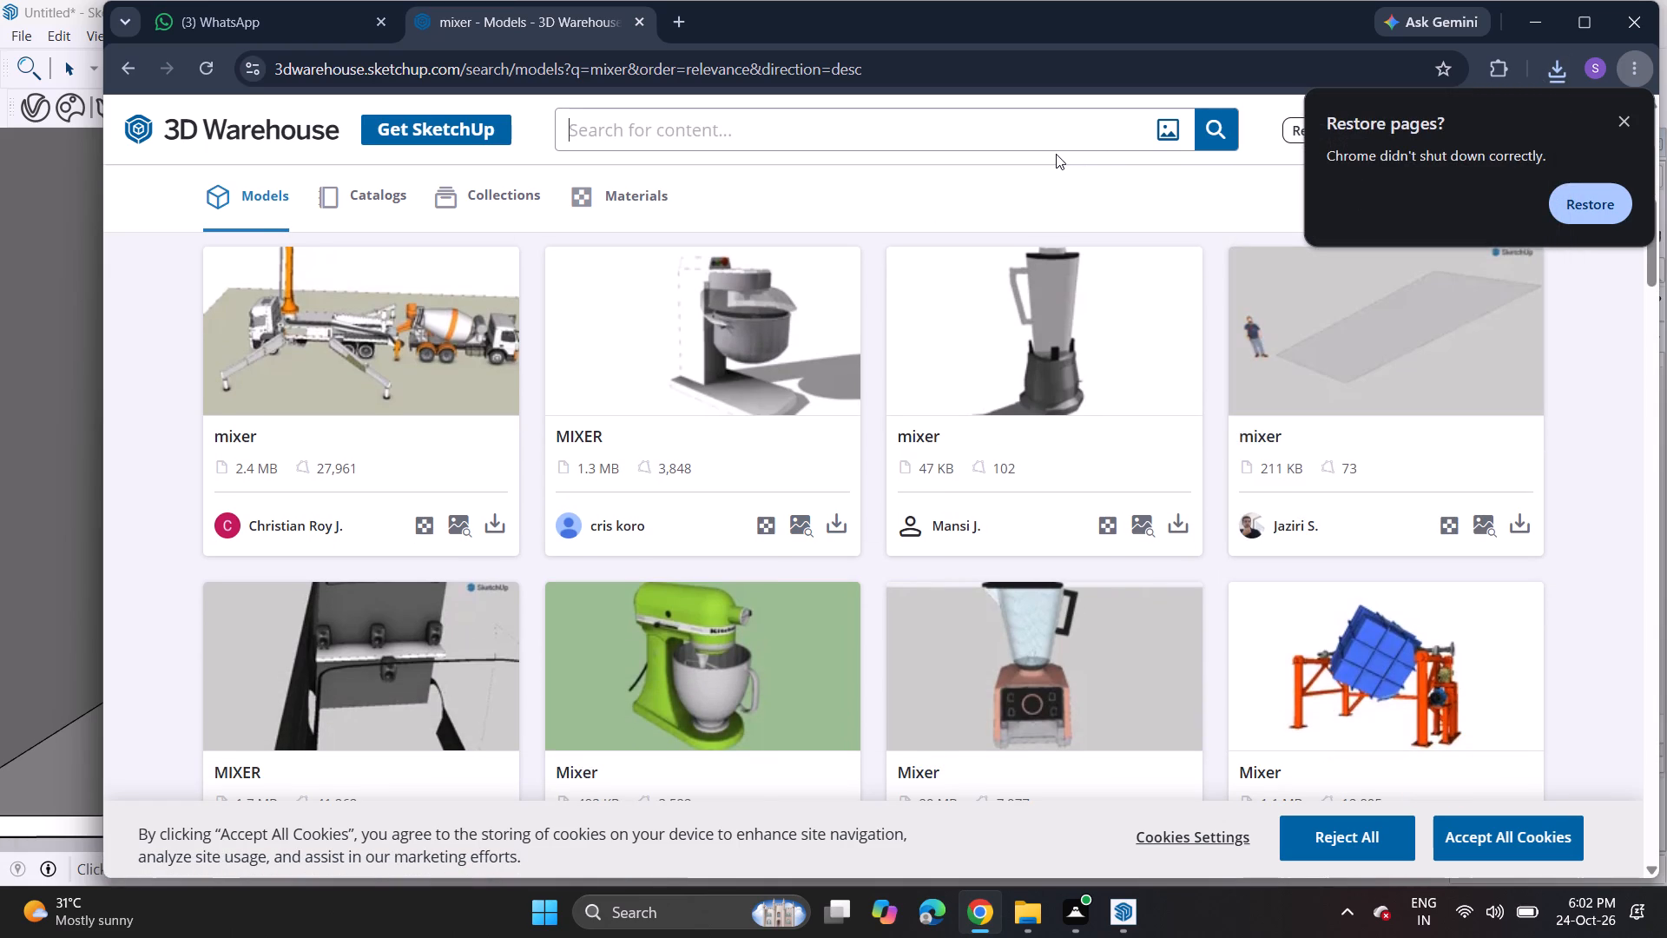
type("bo")
type("wl")
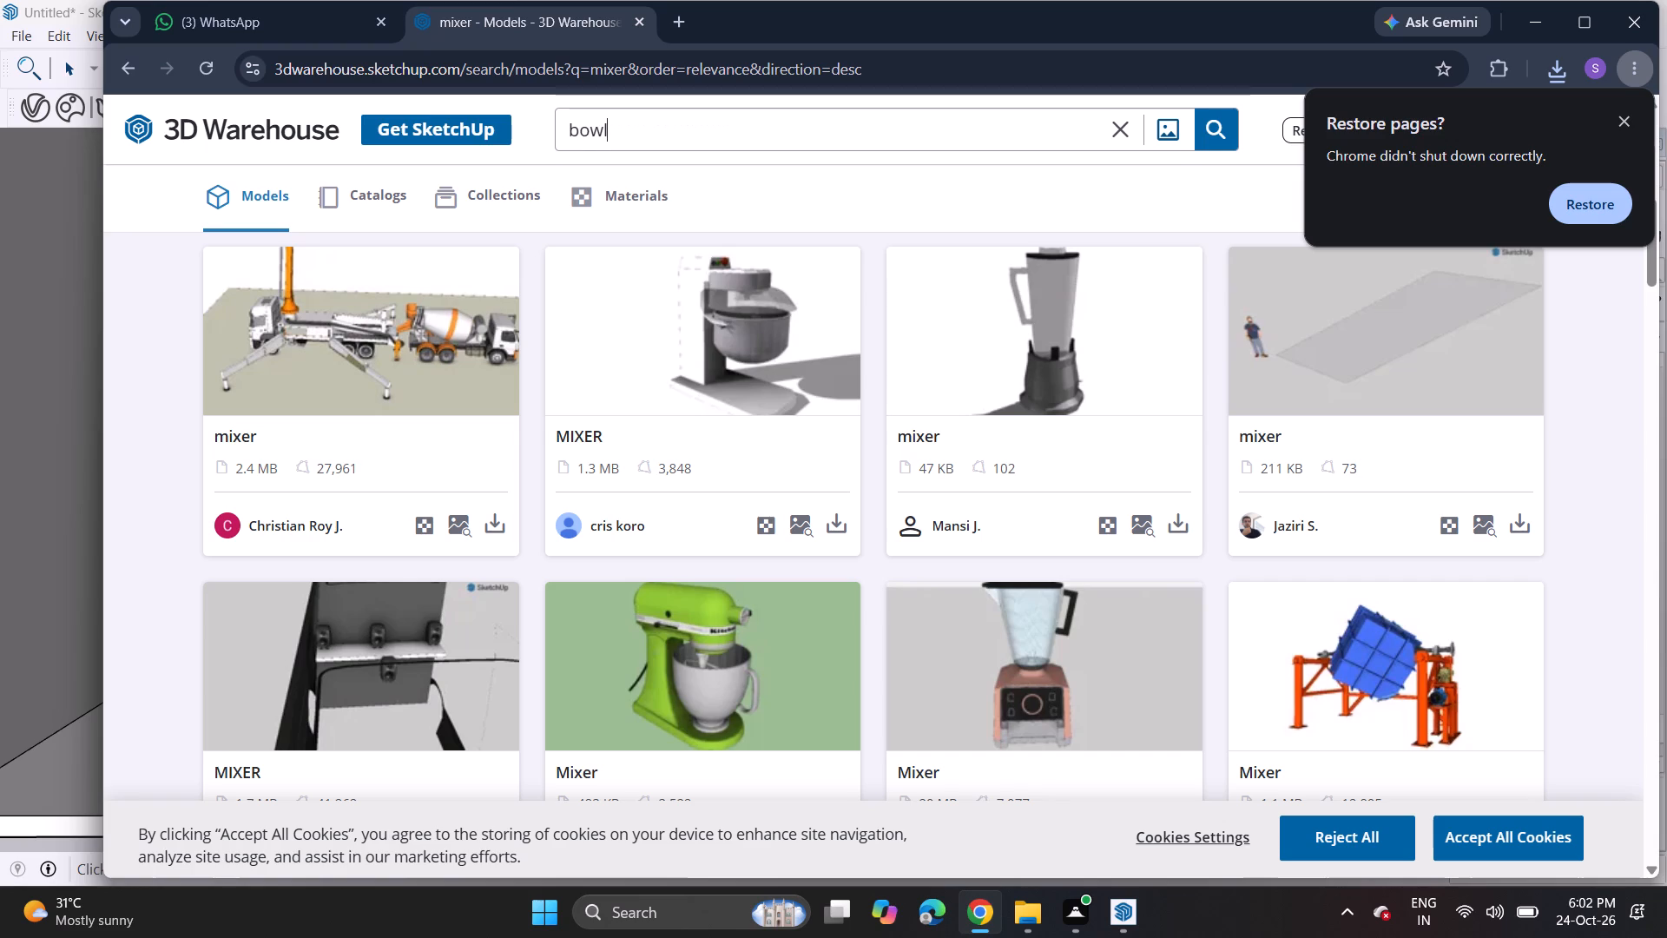
key("Return")
scroll(860, 366, "up", 12)
scroll(860, 366, "down", 1)
scroll(860, 366, "up", 1)
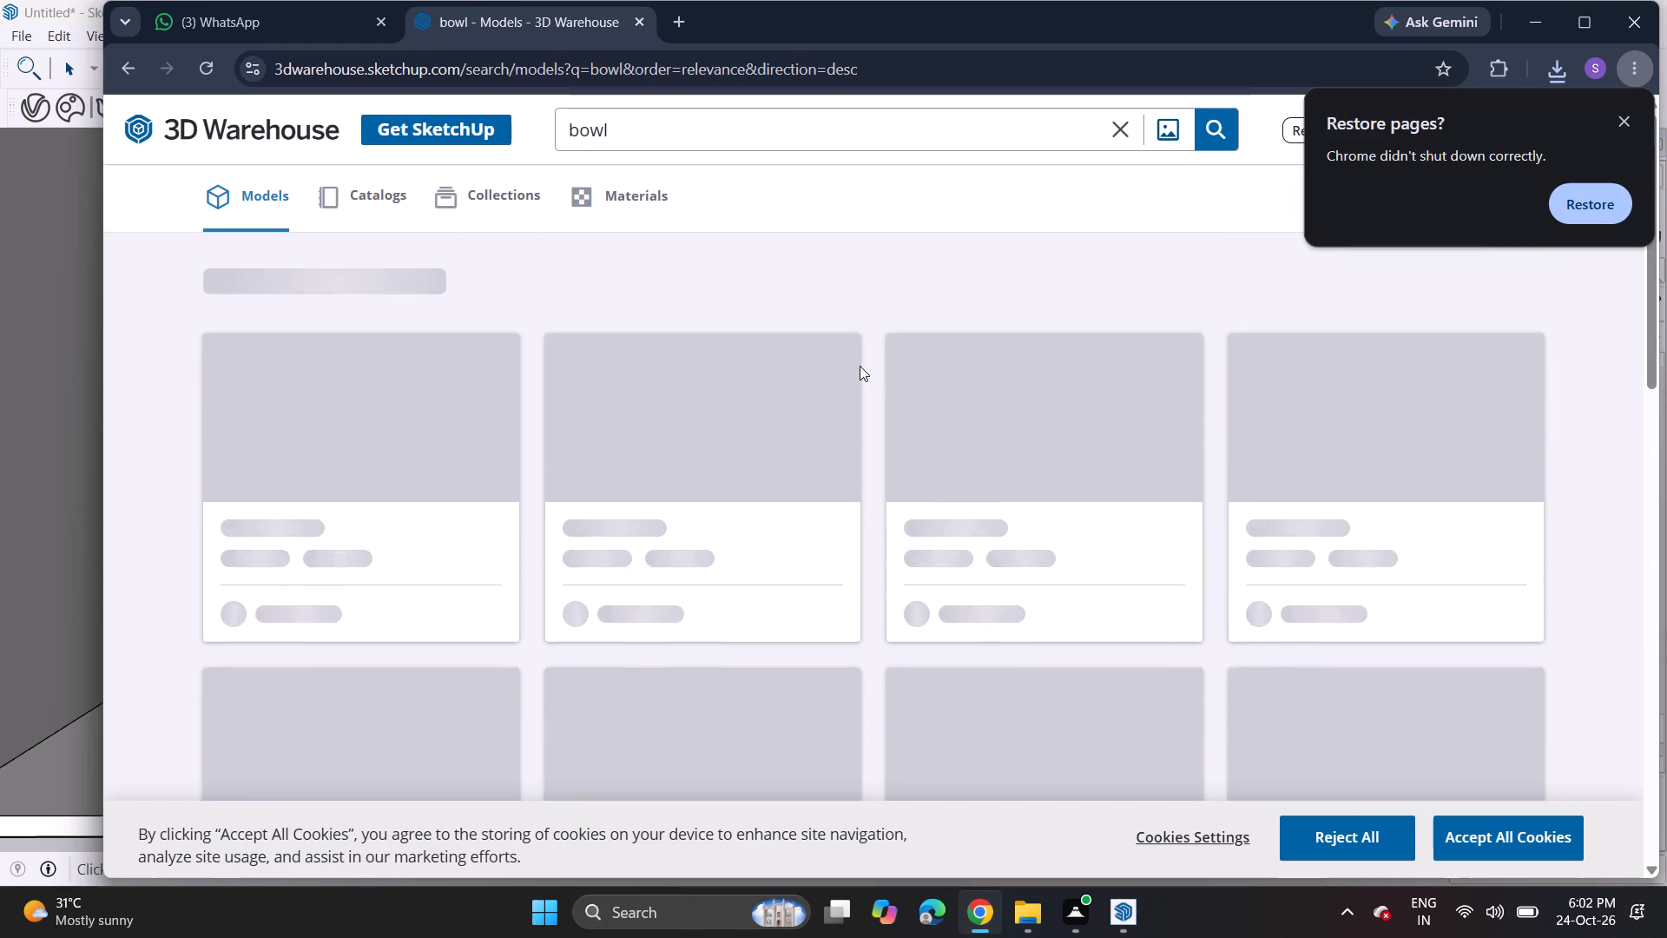
scroll(866, 393, "down", 6)
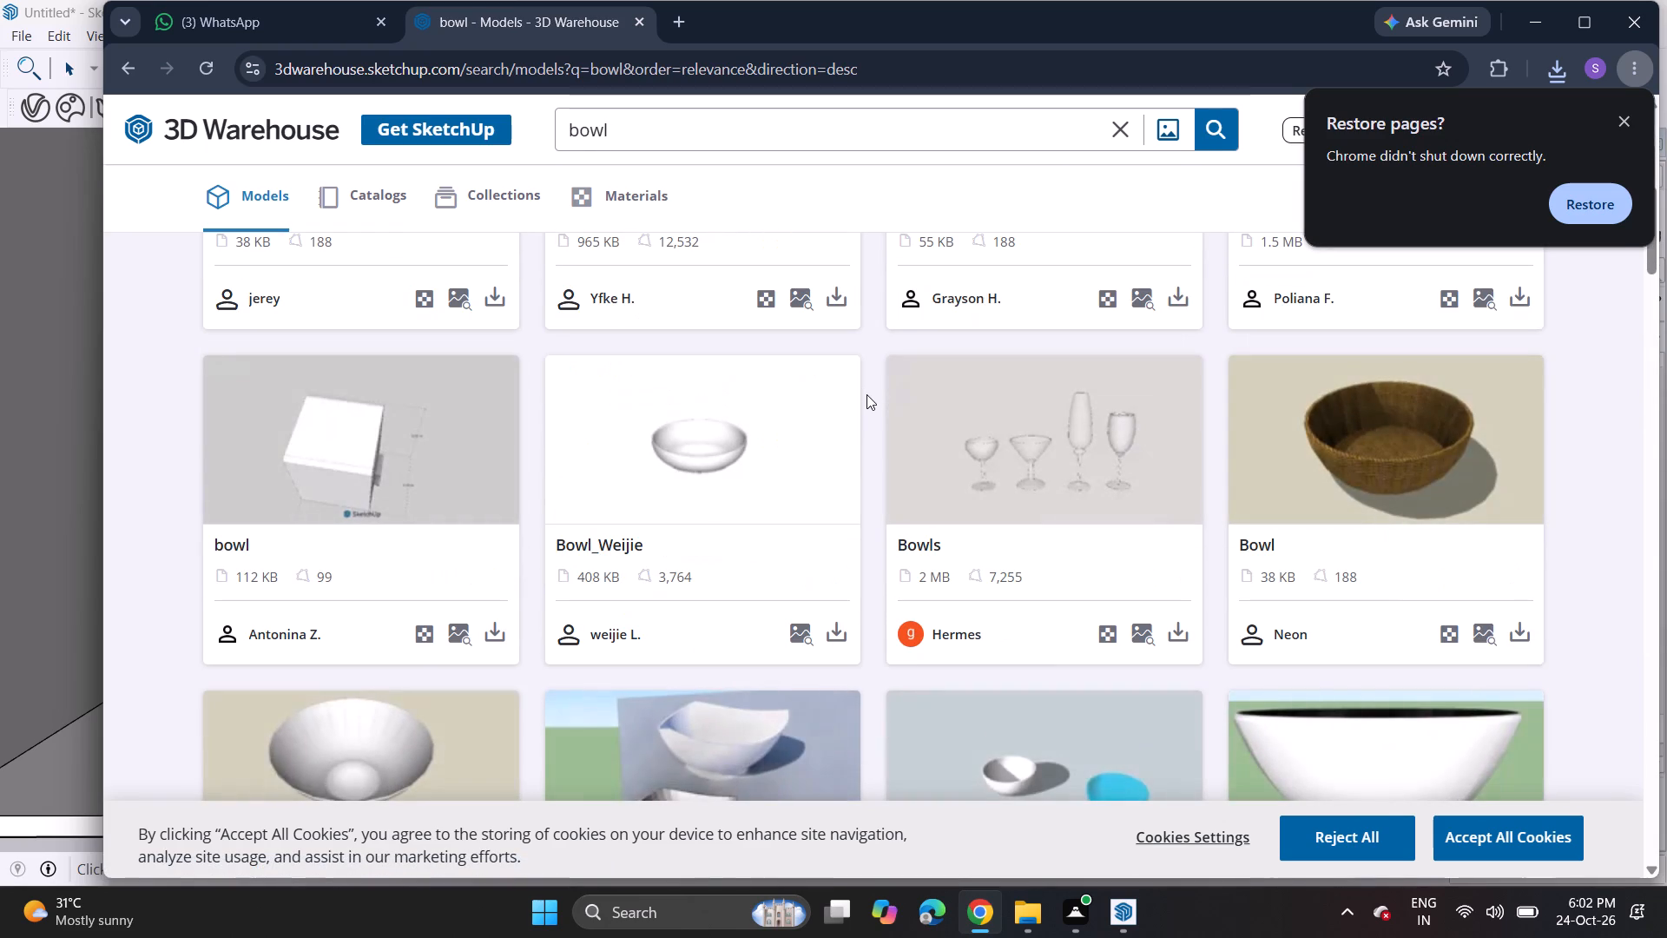
scroll(866, 396, "down", 3)
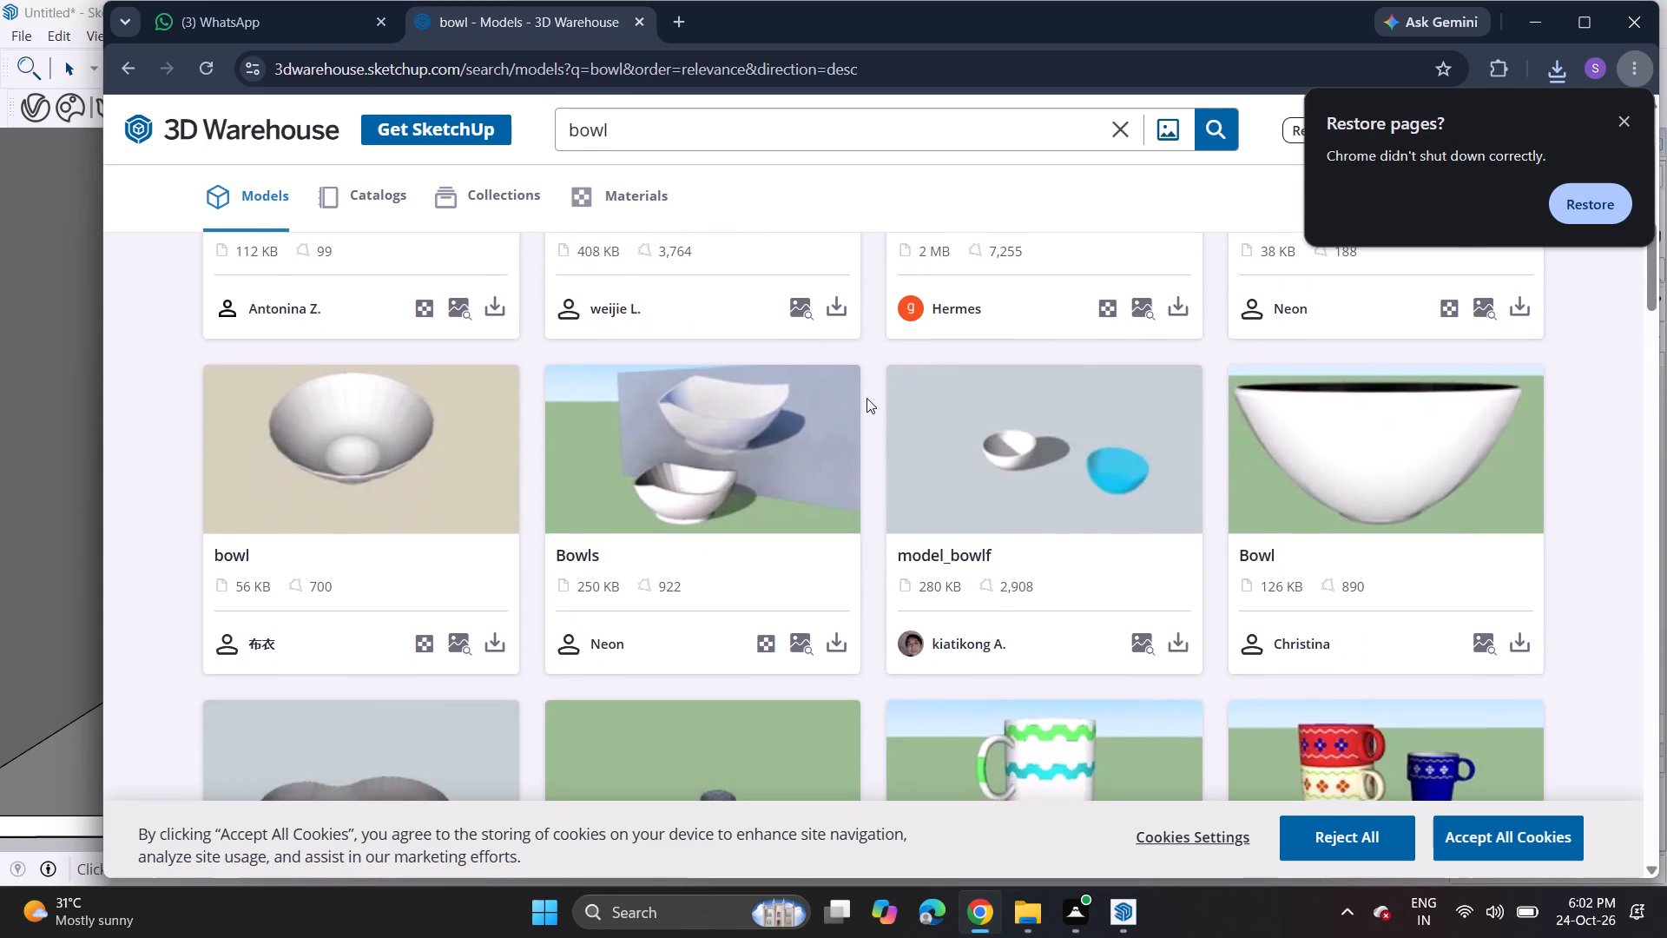
scroll(866, 398, "down", 1)
scroll(849, 505, "up", 1)
scroll(849, 505, "down", 3)
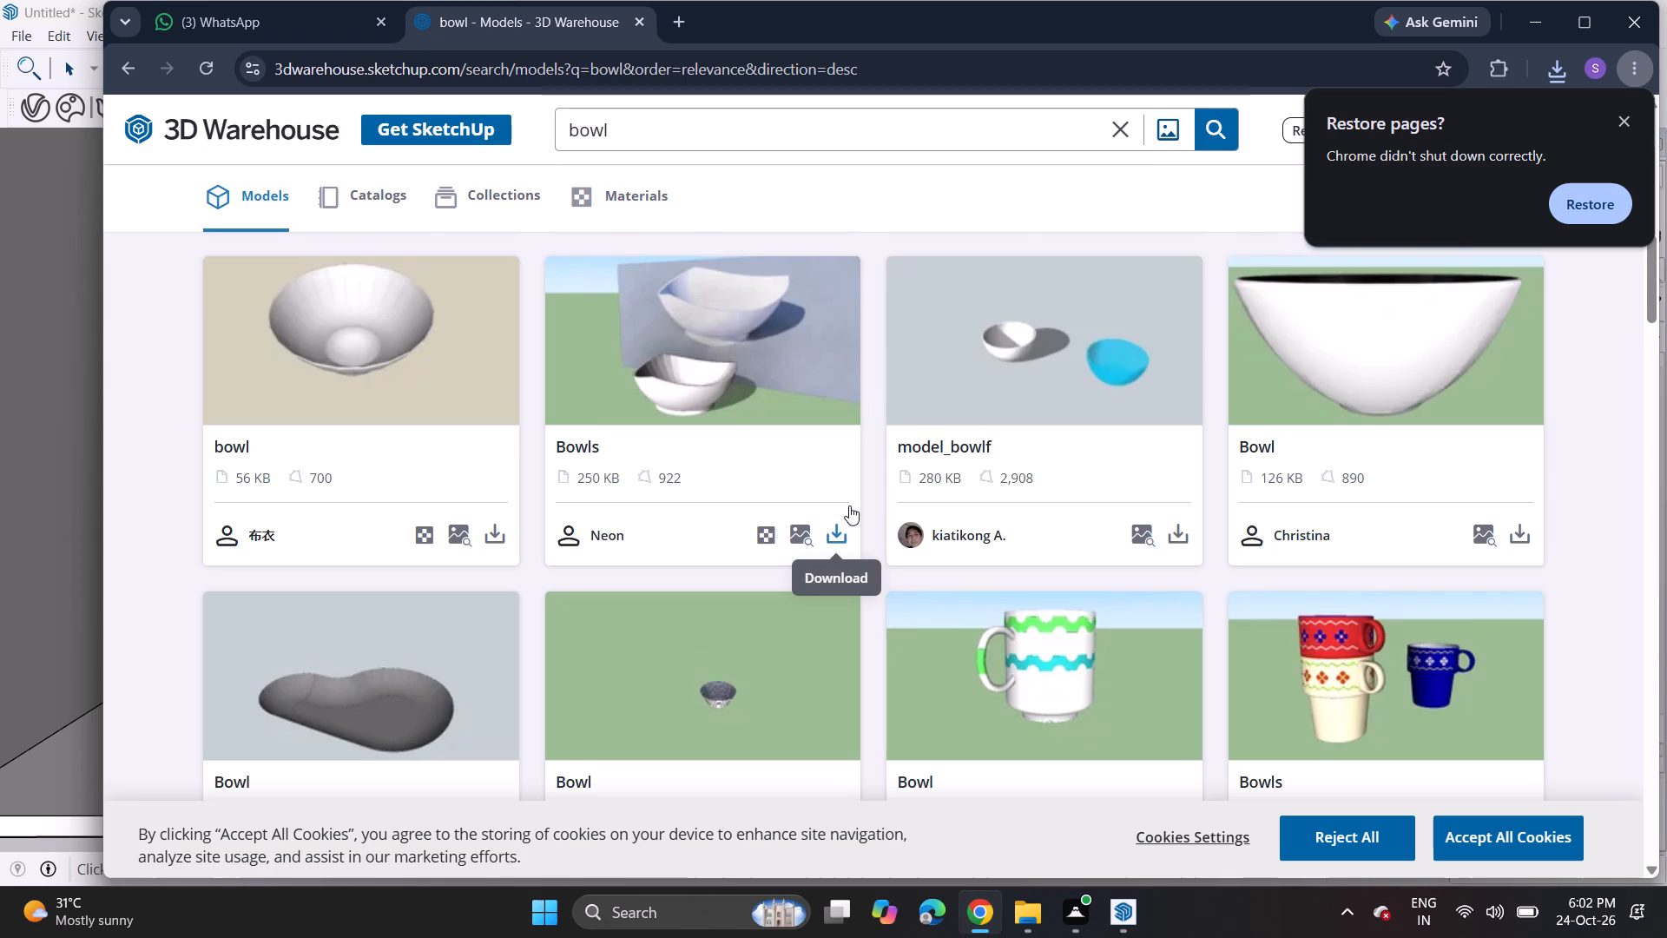
scroll(849, 505, "down", 5)
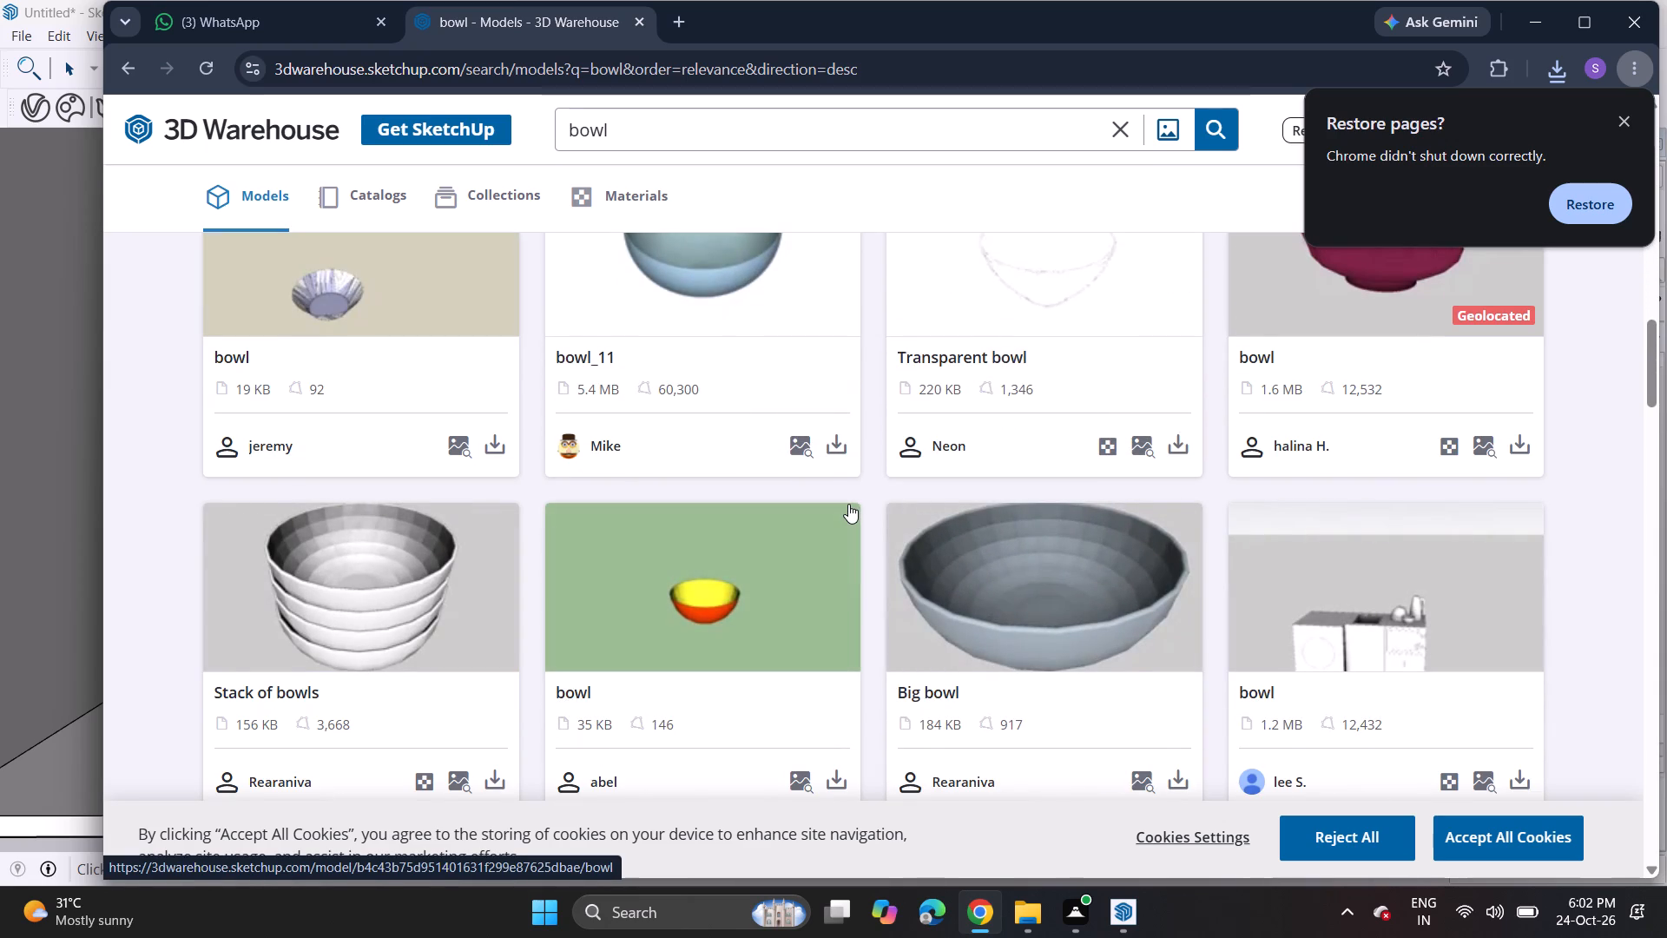
scroll(848, 504, "down", 7)
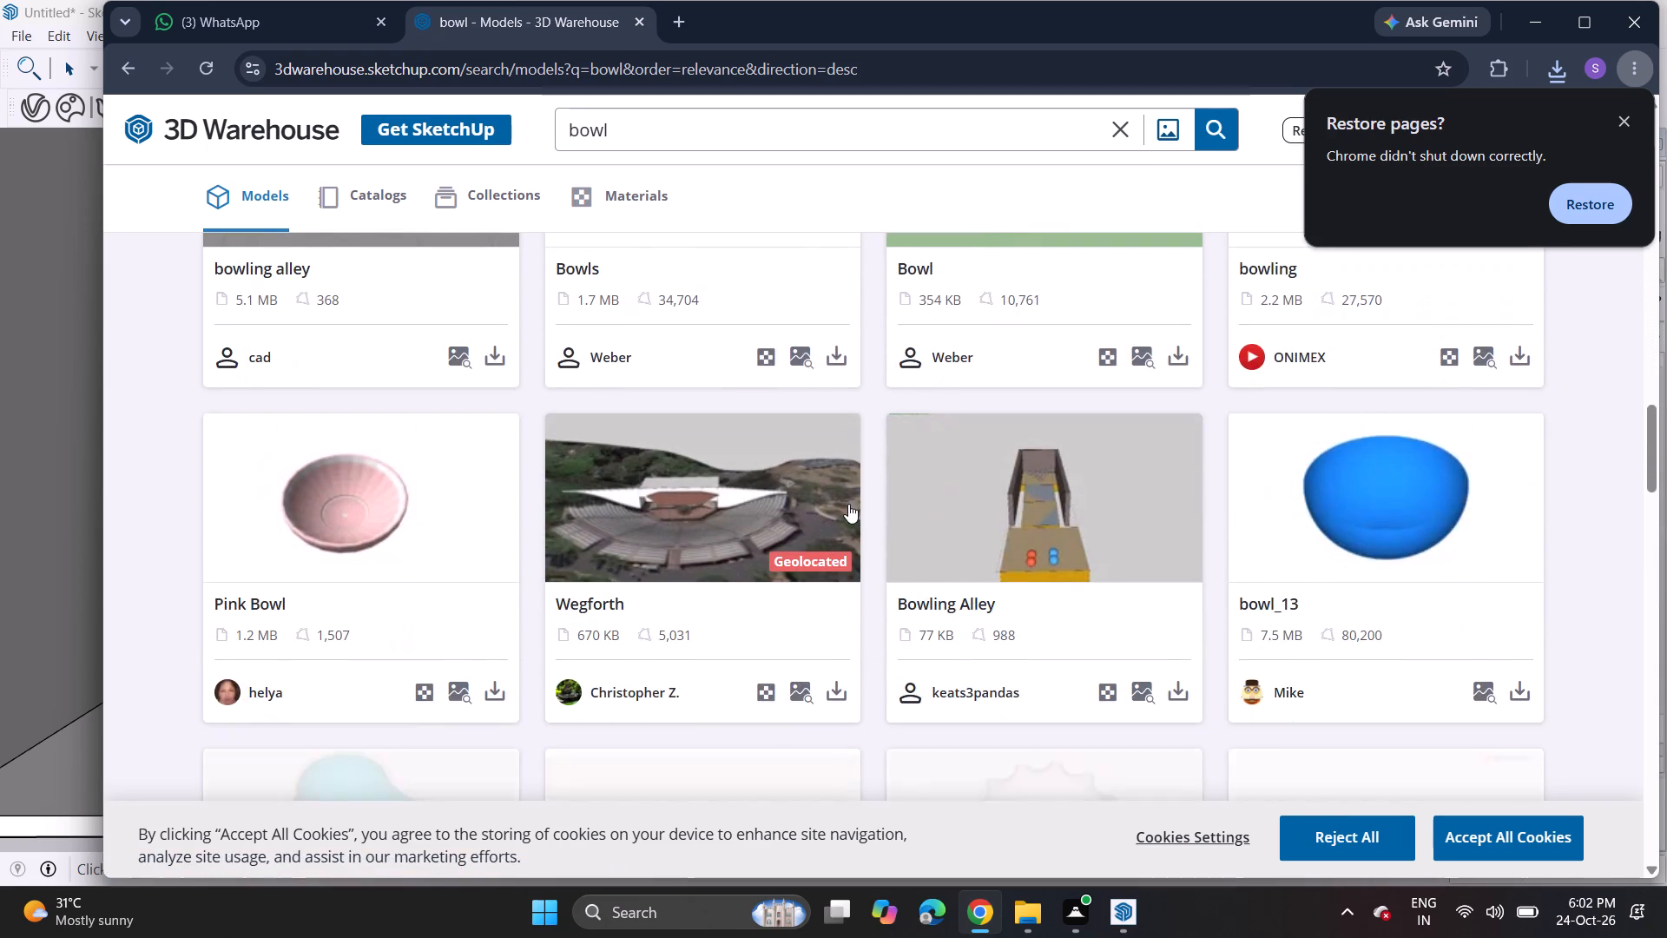
scroll(848, 504, "down", 6)
scroll(848, 504, "up", 1)
scroll(848, 504, "down", 2)
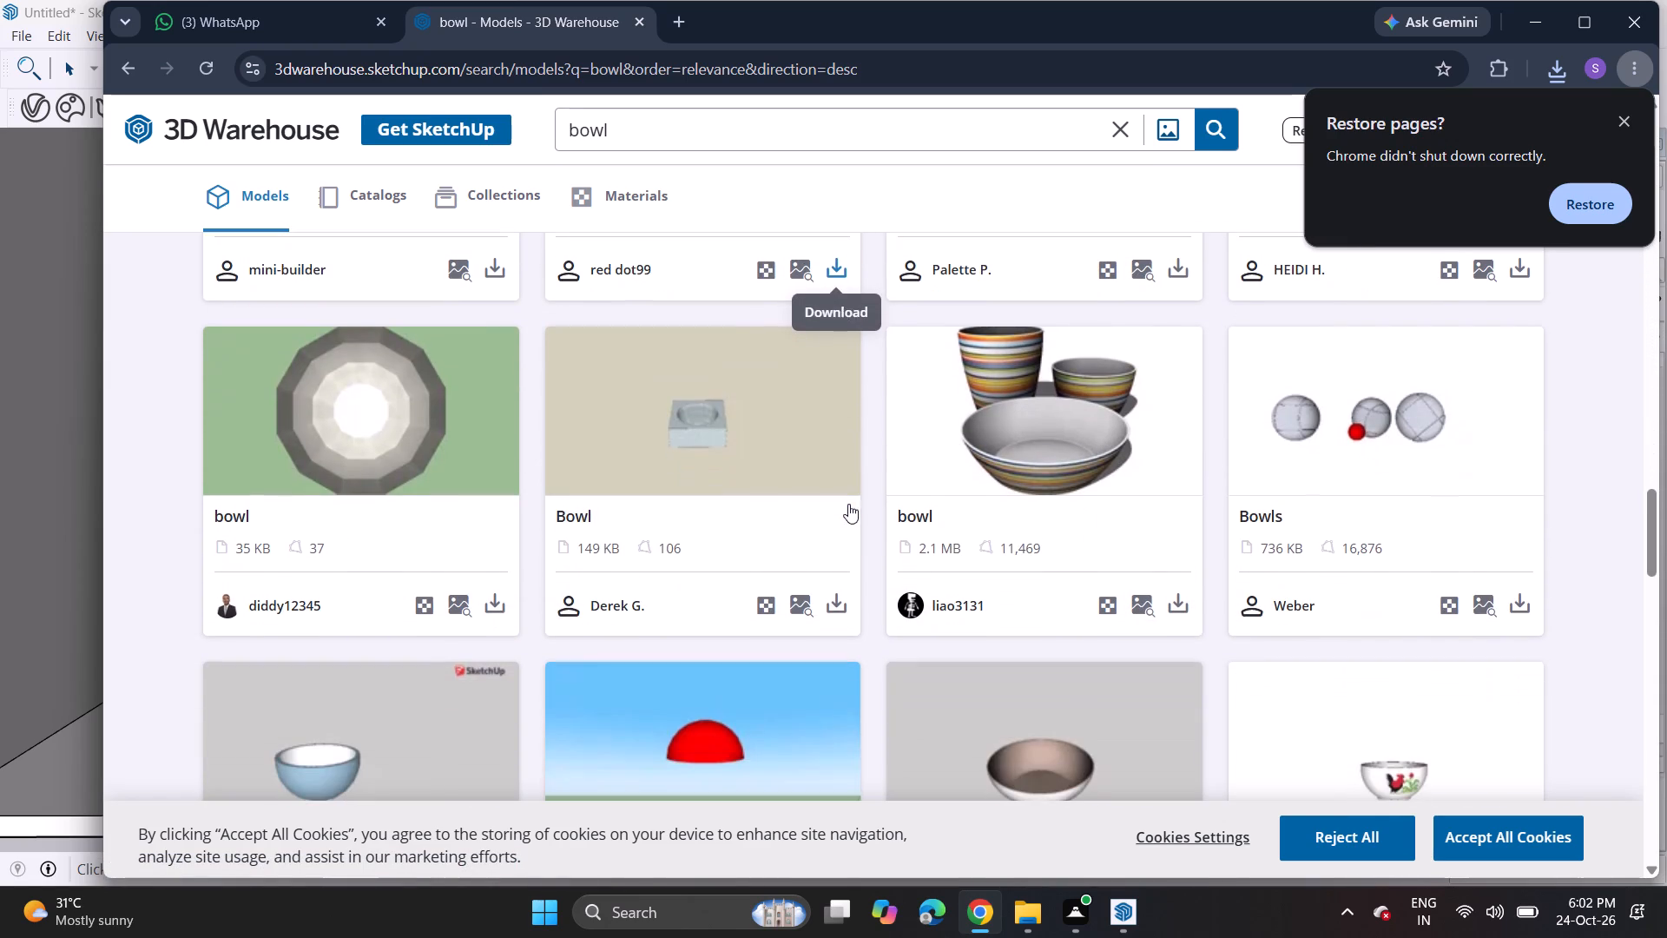
left_click(1169, 606)
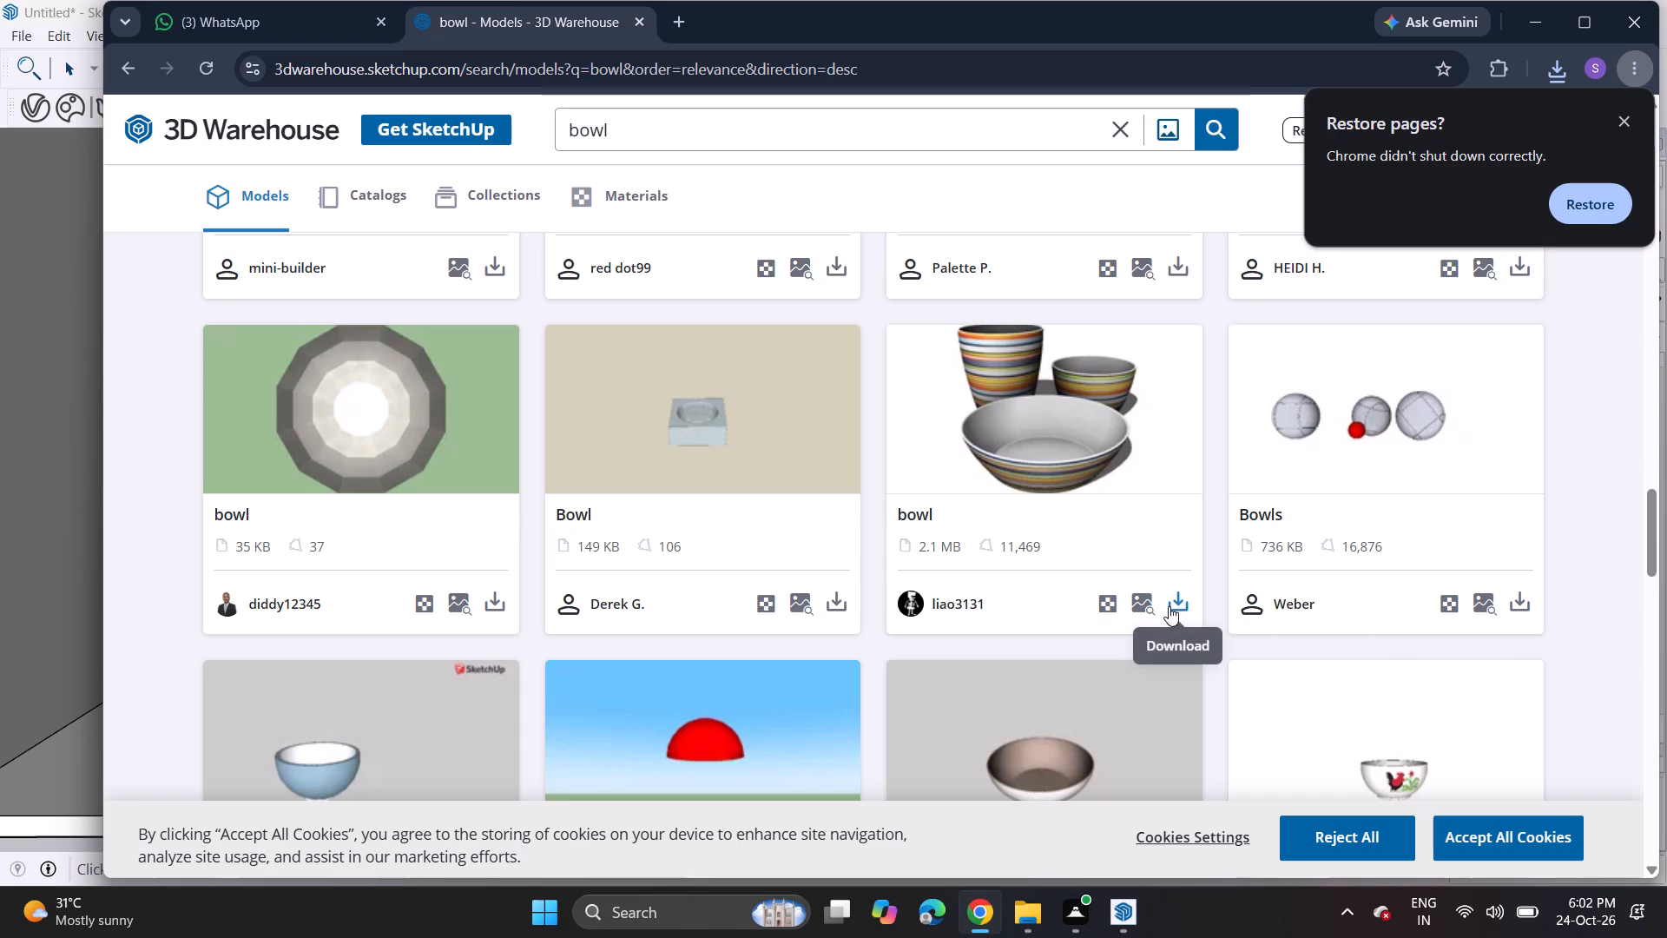
left_click(1206, 637)
Download the 701 KB "Bowls" model of stacked white and grey bowls as a SketchUp file.
scroll(992, 400, "down", 5)
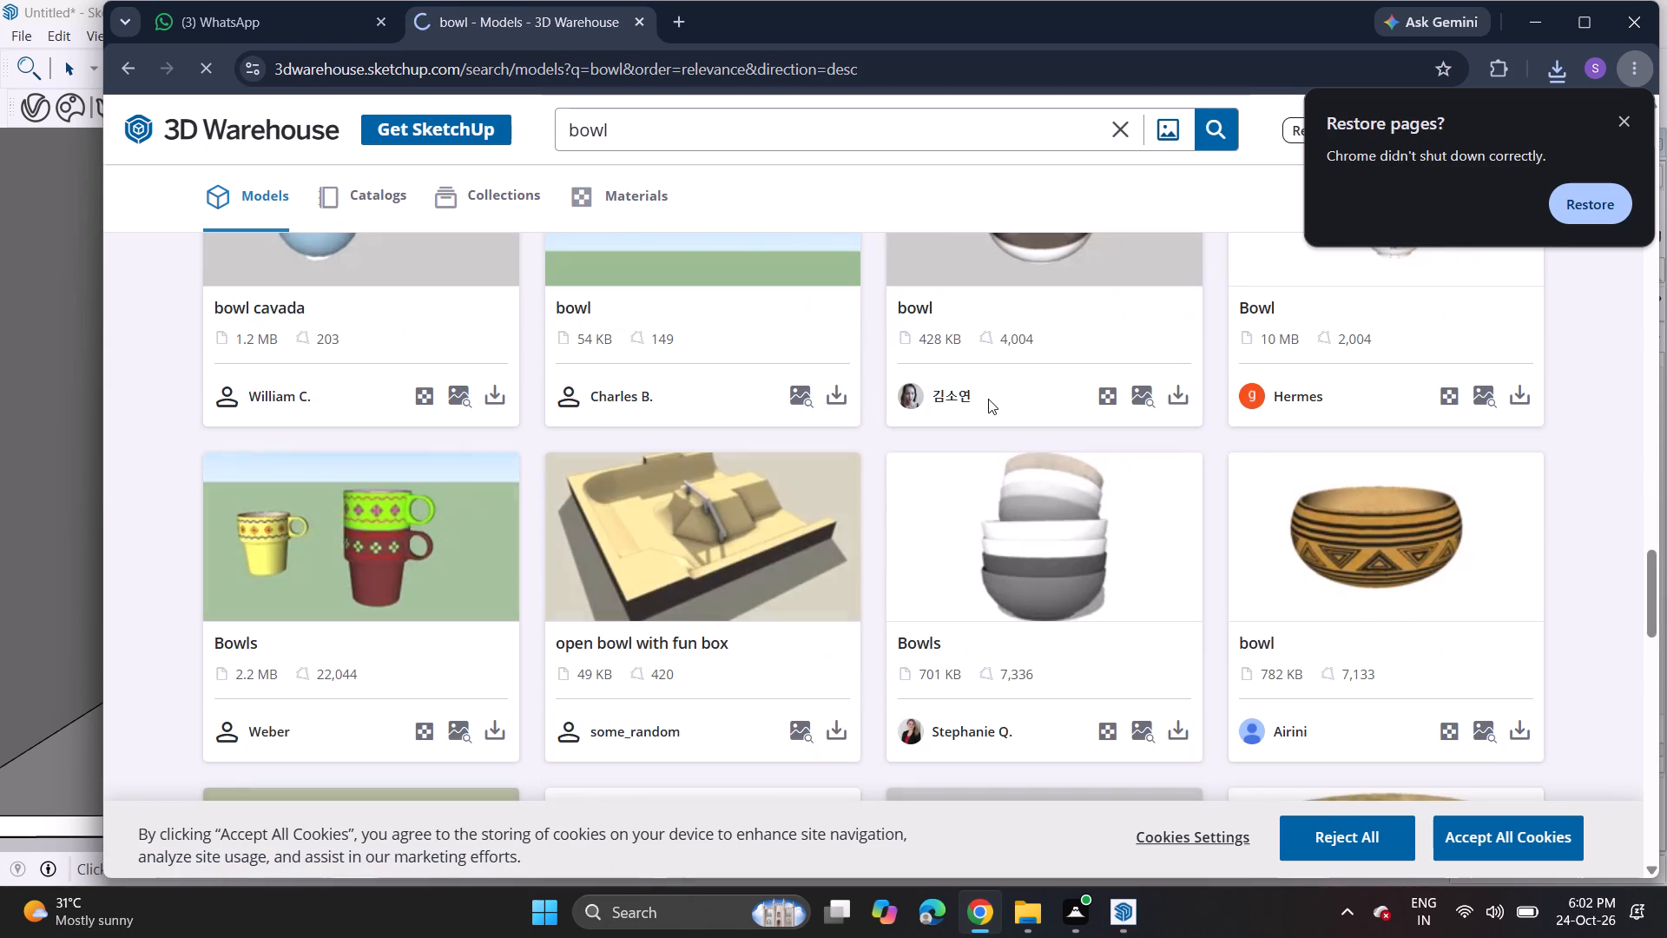
left_click(1176, 737)
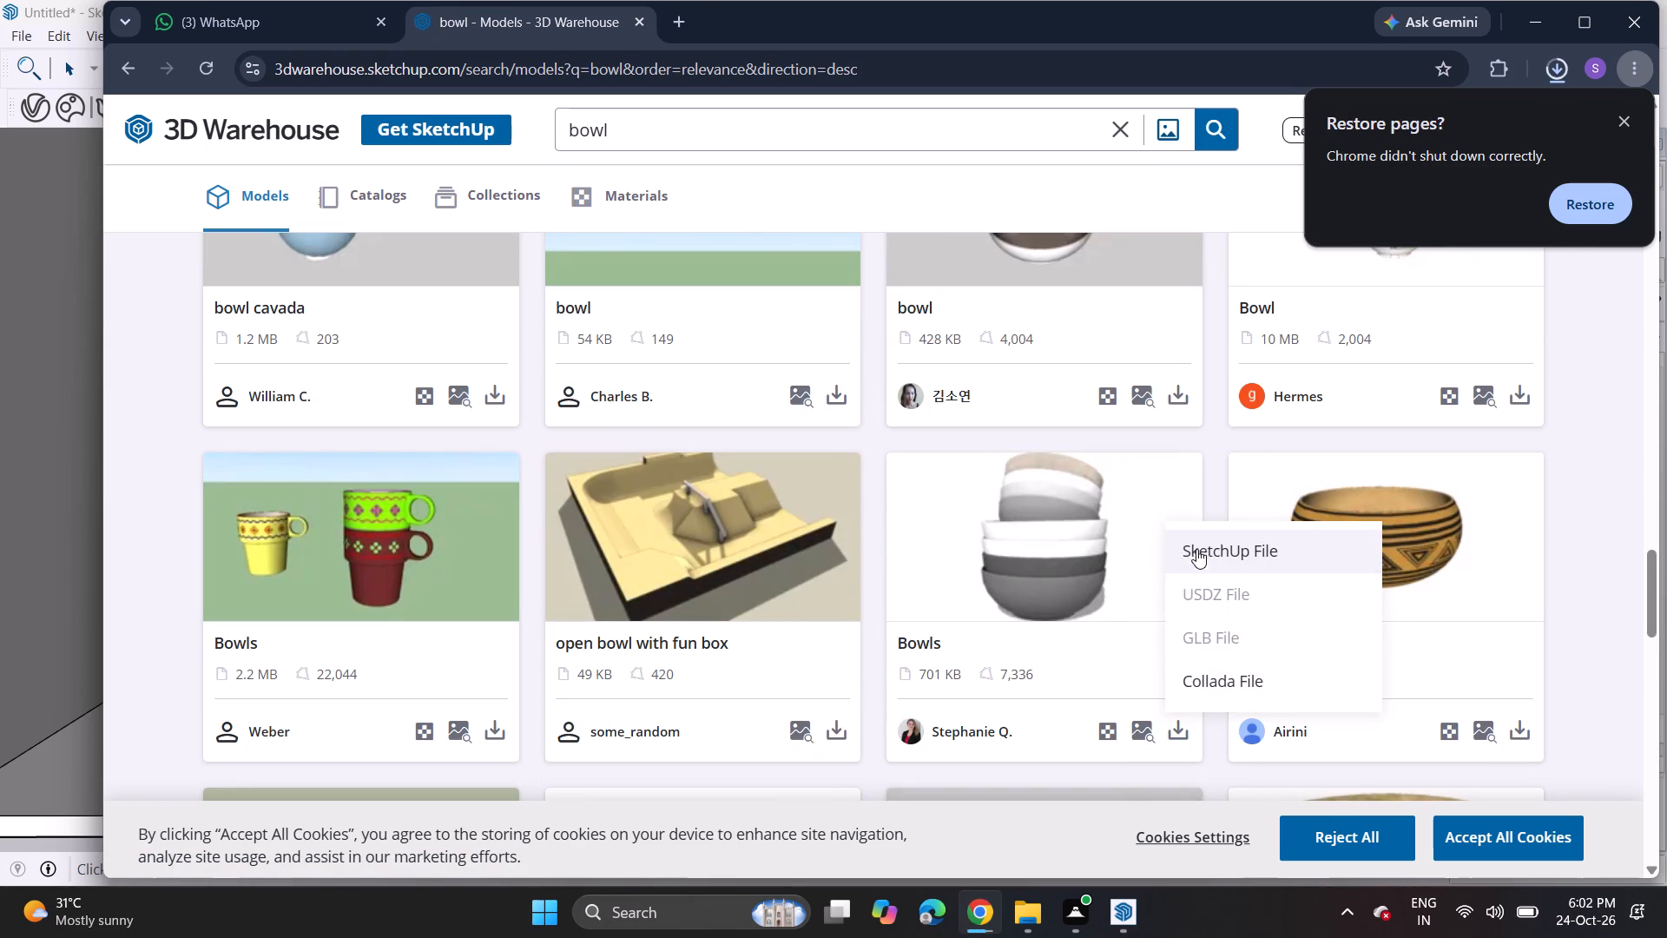
left_click(1196, 545)
scroll(861, 519, "down", 2)
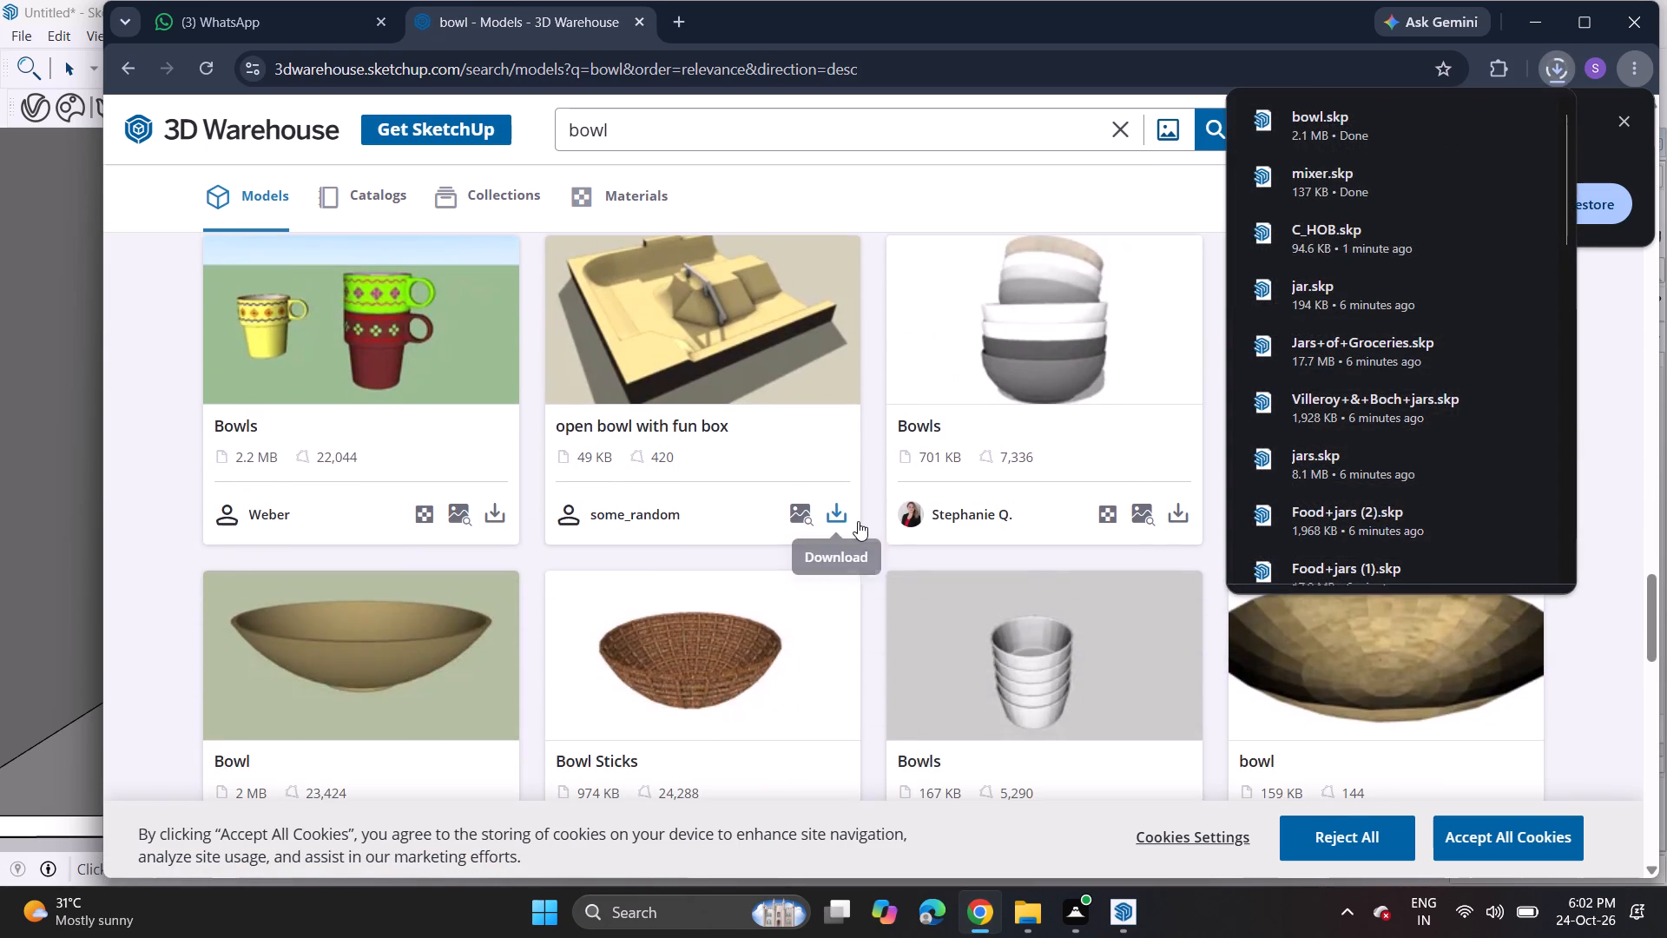
scroll(855, 522, "up", 11)
Replace the bowl query with "vessle" and search the 3D Warehouse models for it.
left_click(1113, 122)
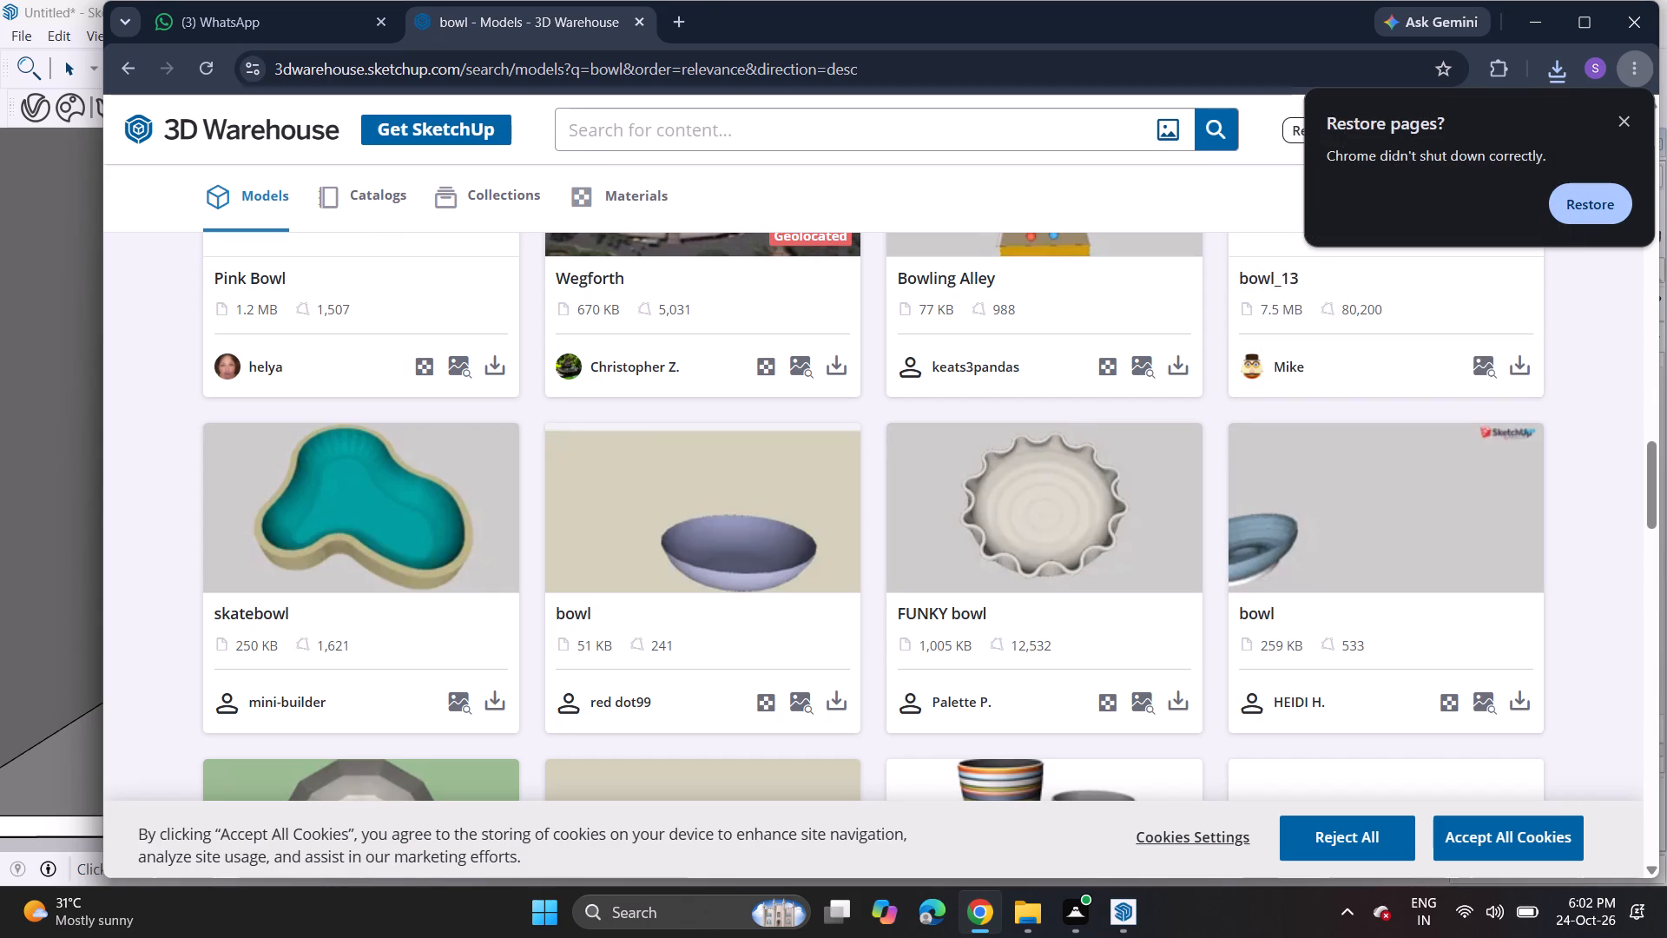
key("v")
type("assl")
key("BackSpace")
key("BackSpace")
key("BackSpace")
key("BackSpace")
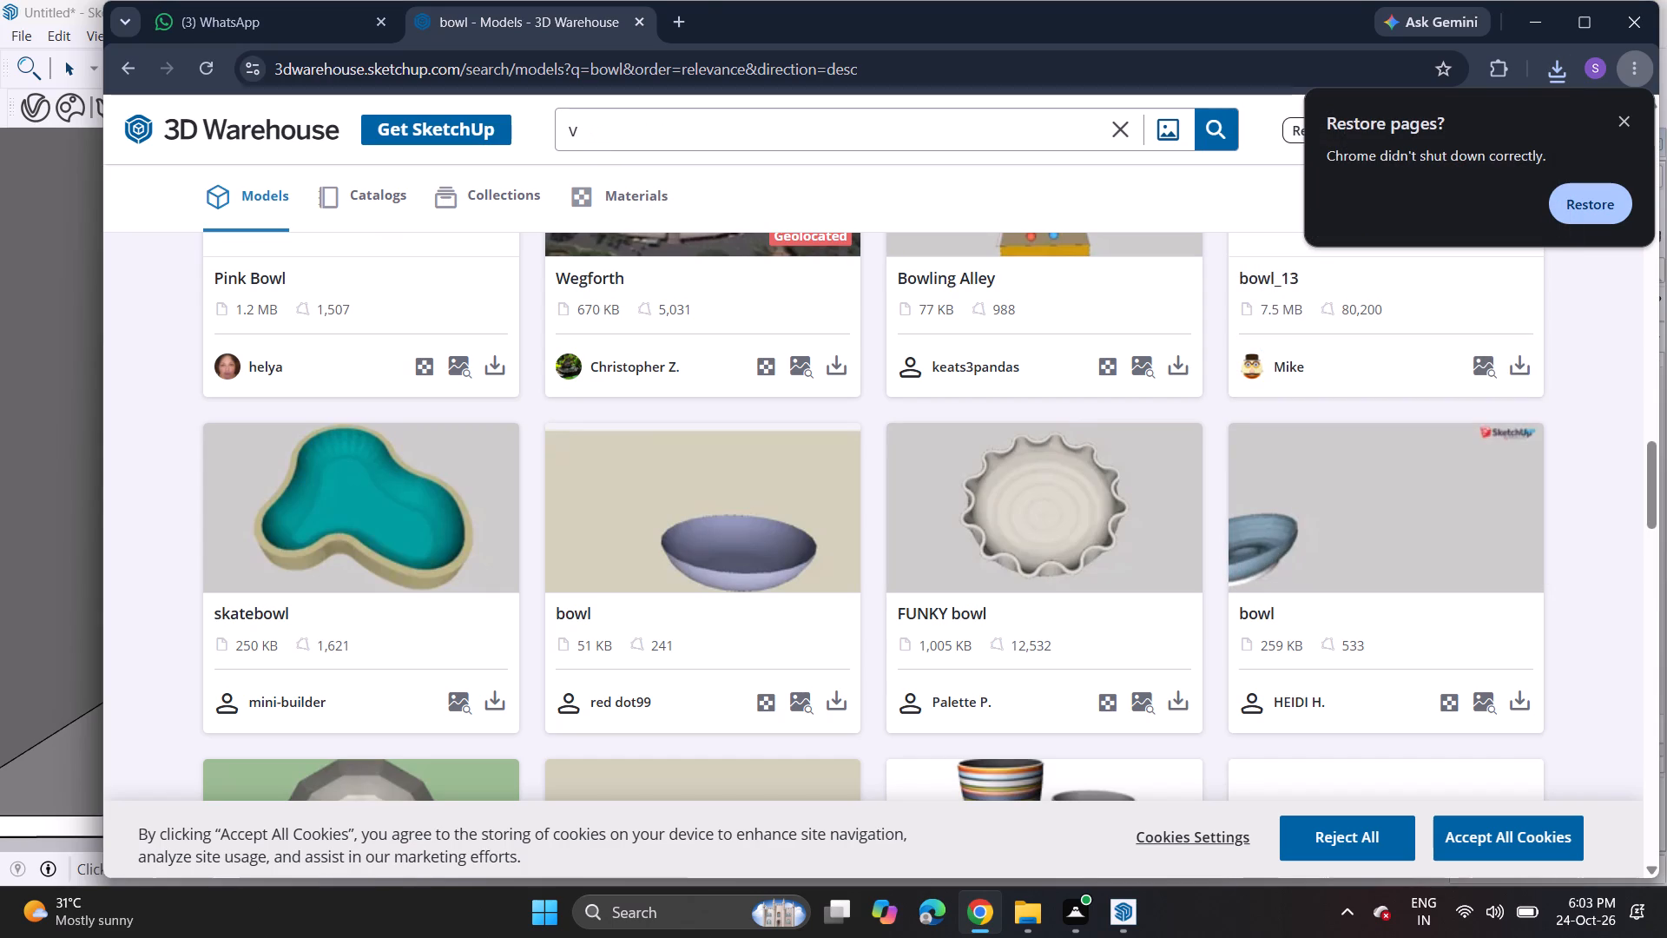
type("essle")
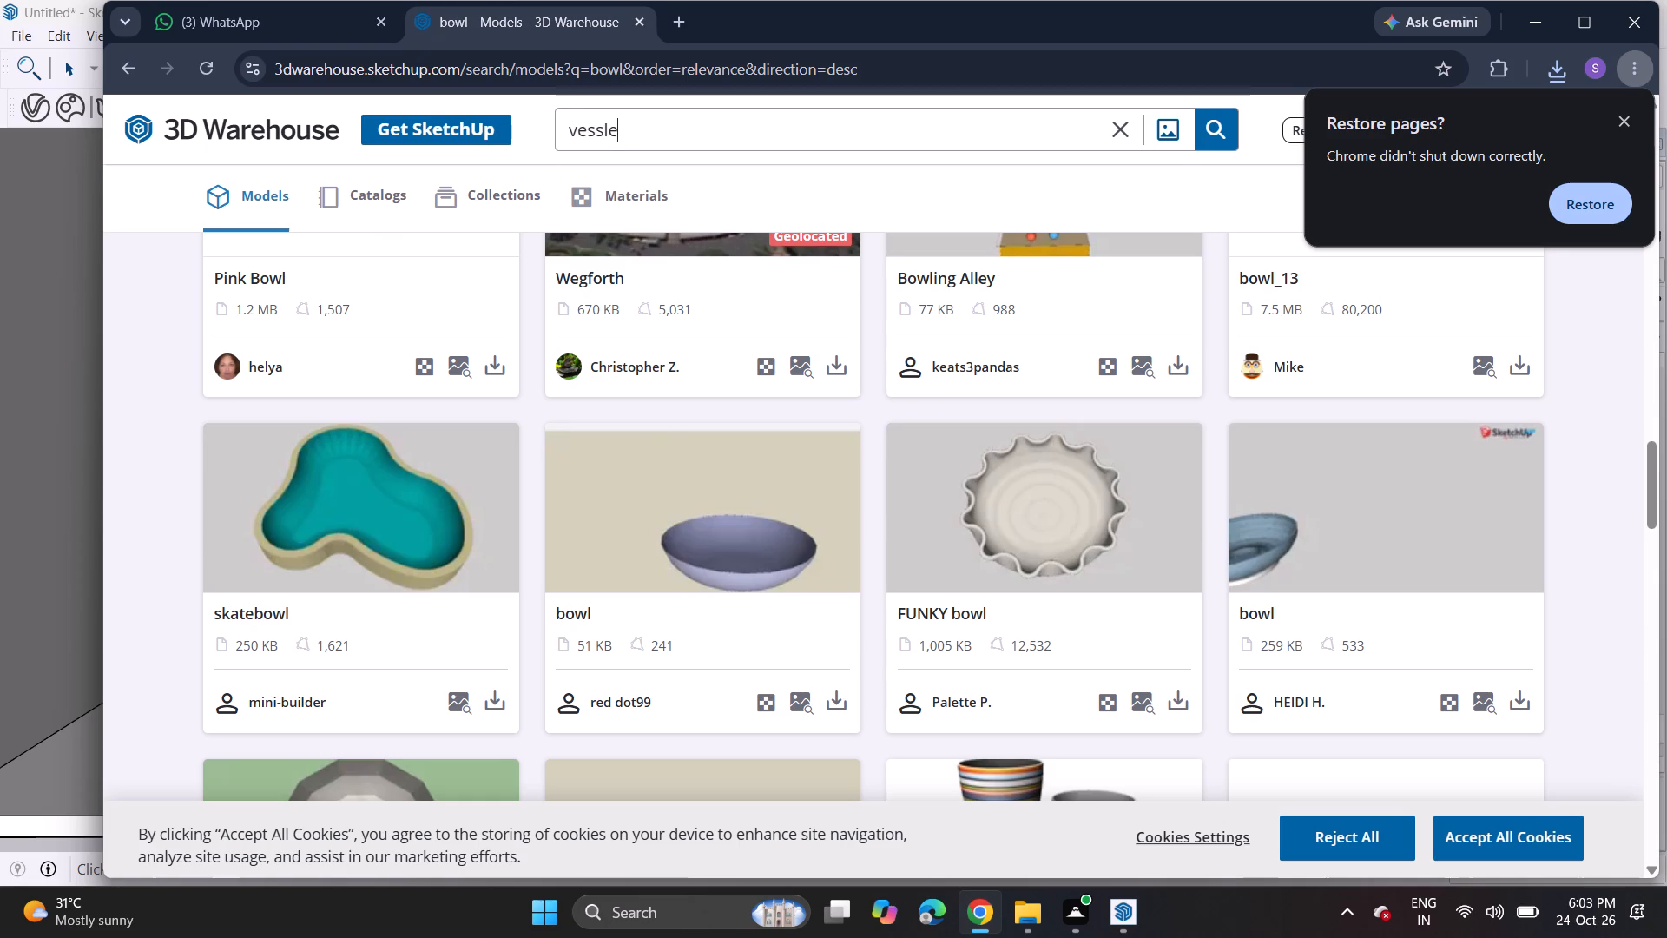
key("Return")
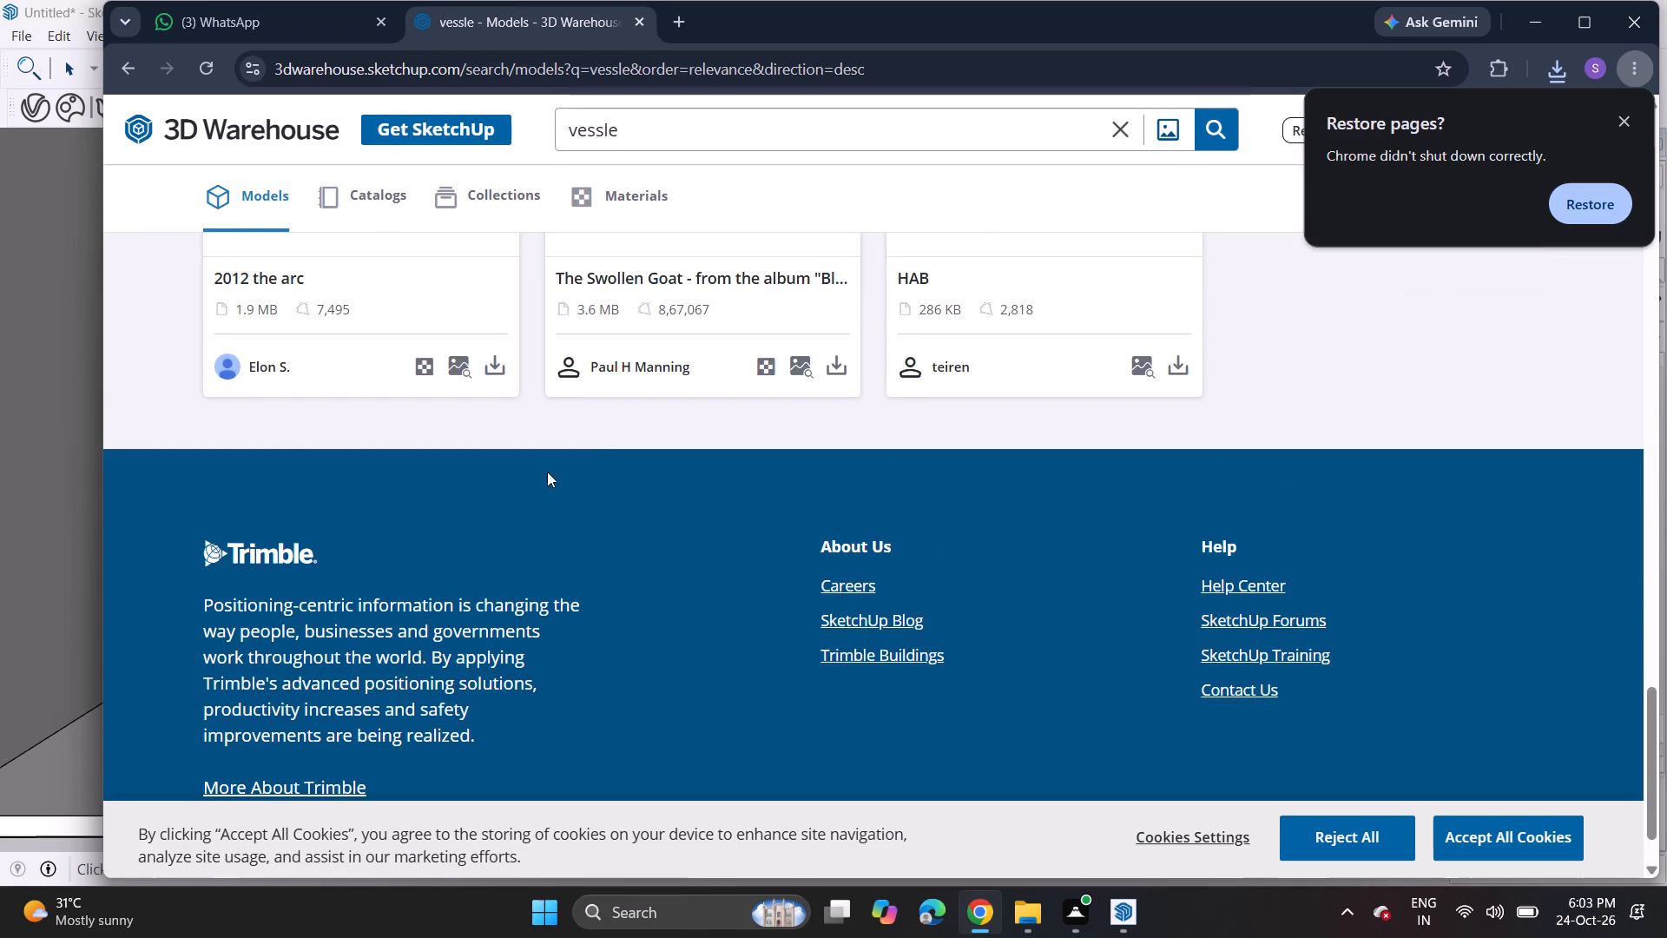
Browse the "vessle" search results for cooking vessel models suitable for the kitchen.
scroll(594, 451, "up", 13)
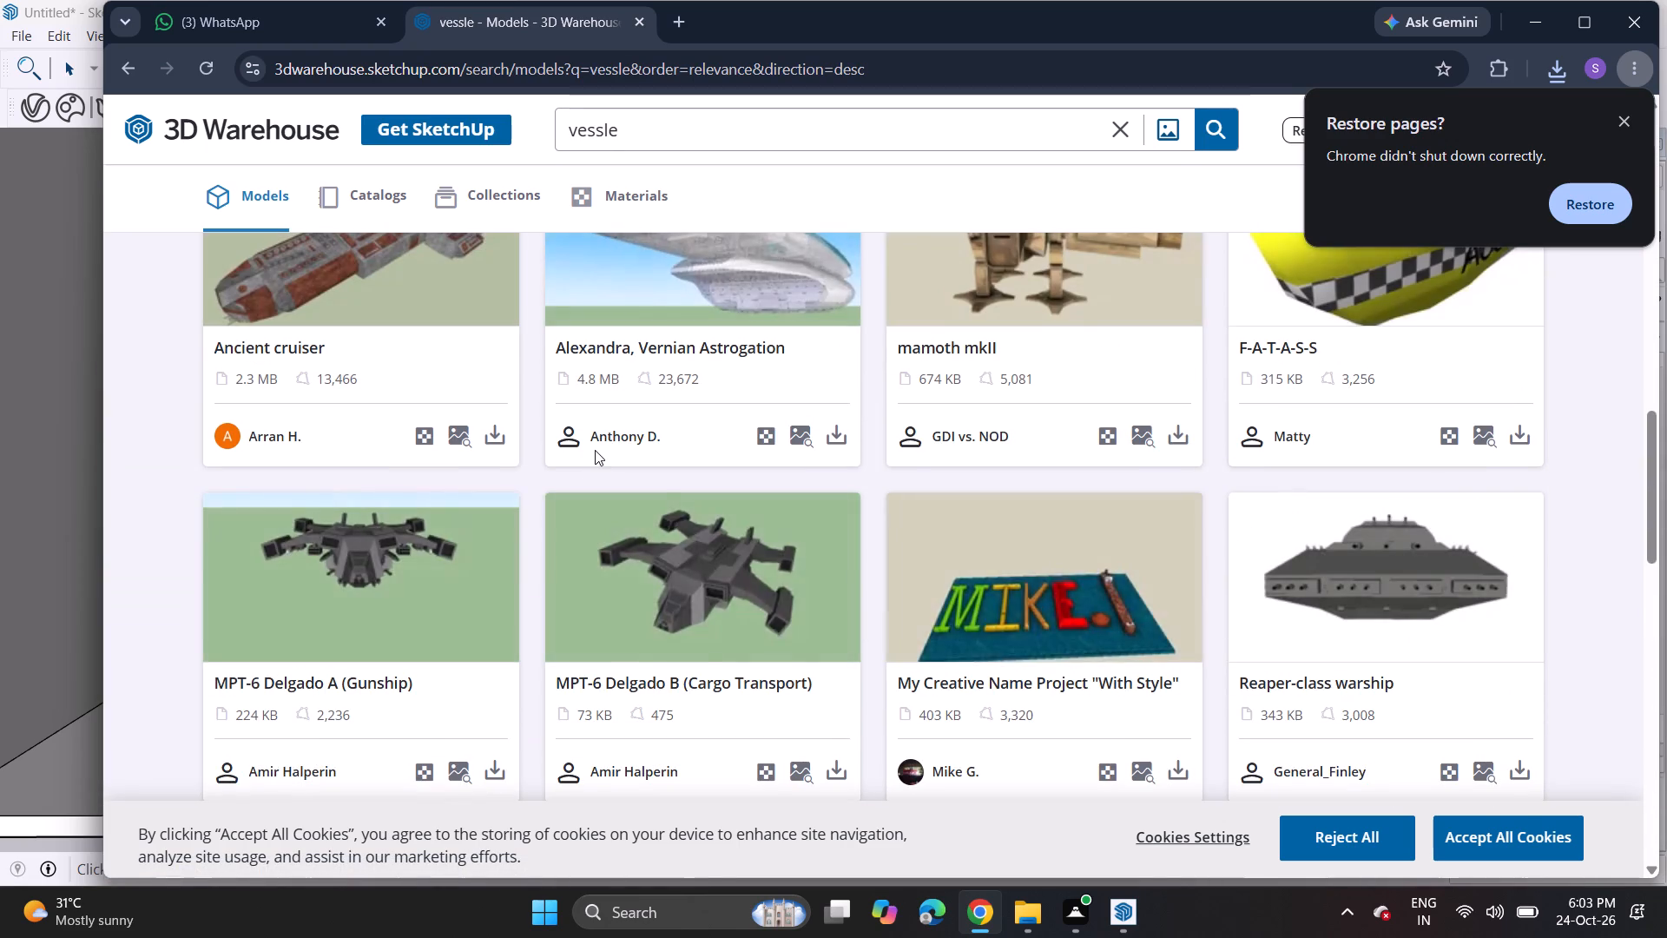
scroll(595, 450, "up", 14)
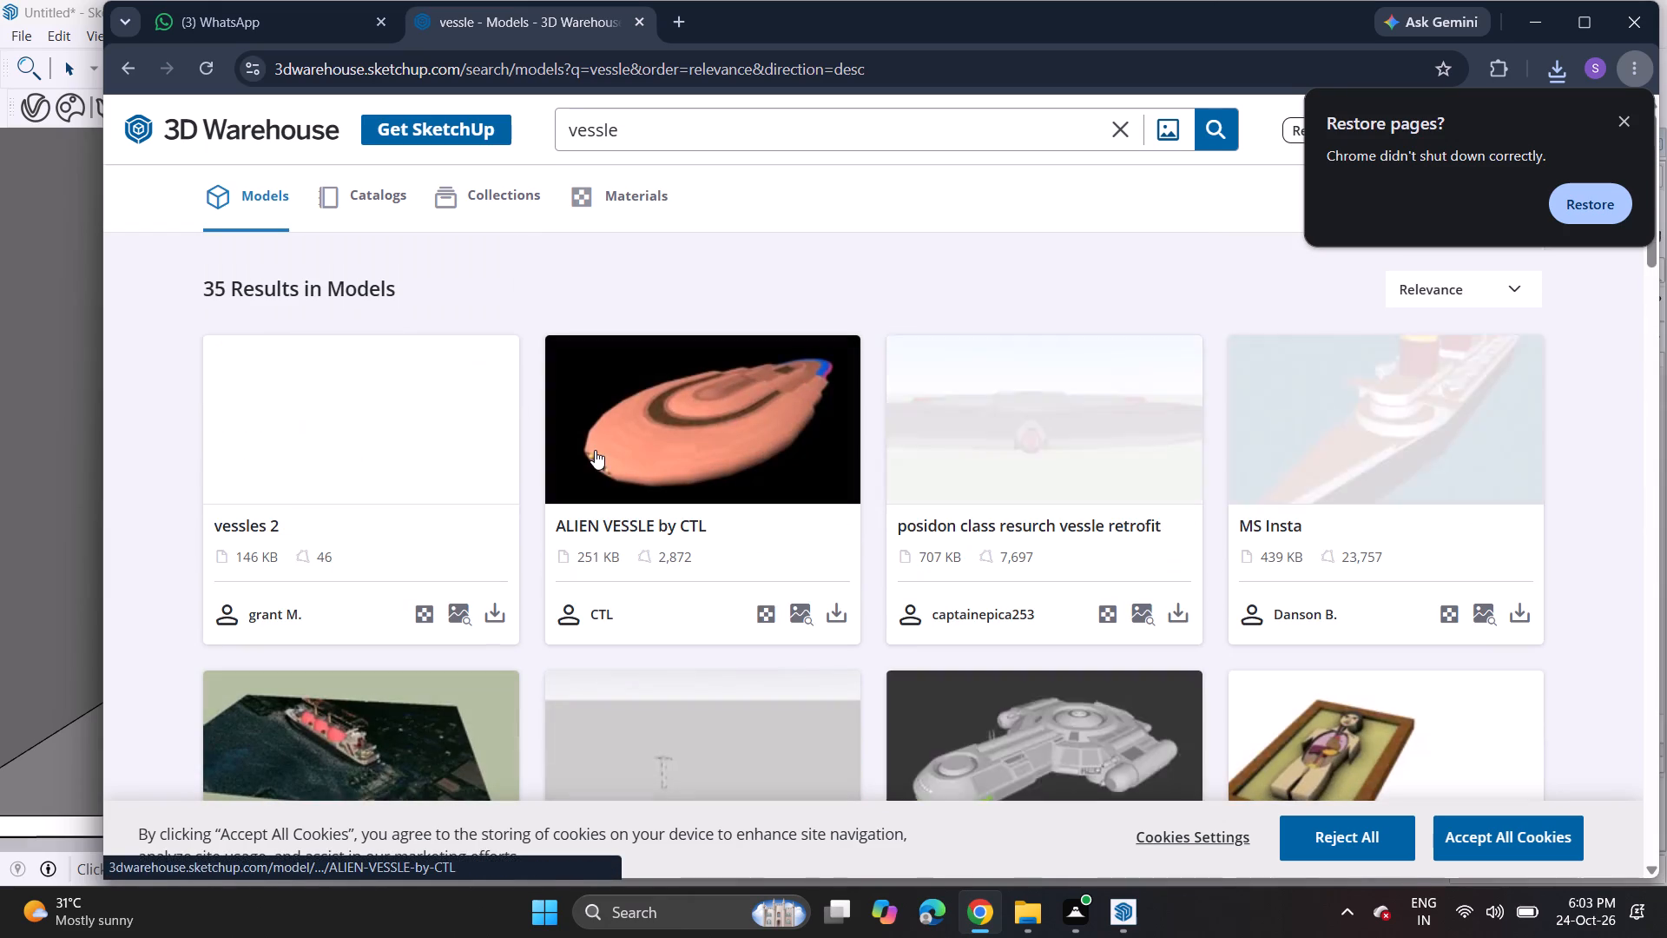
scroll(595, 450, "down", 17)
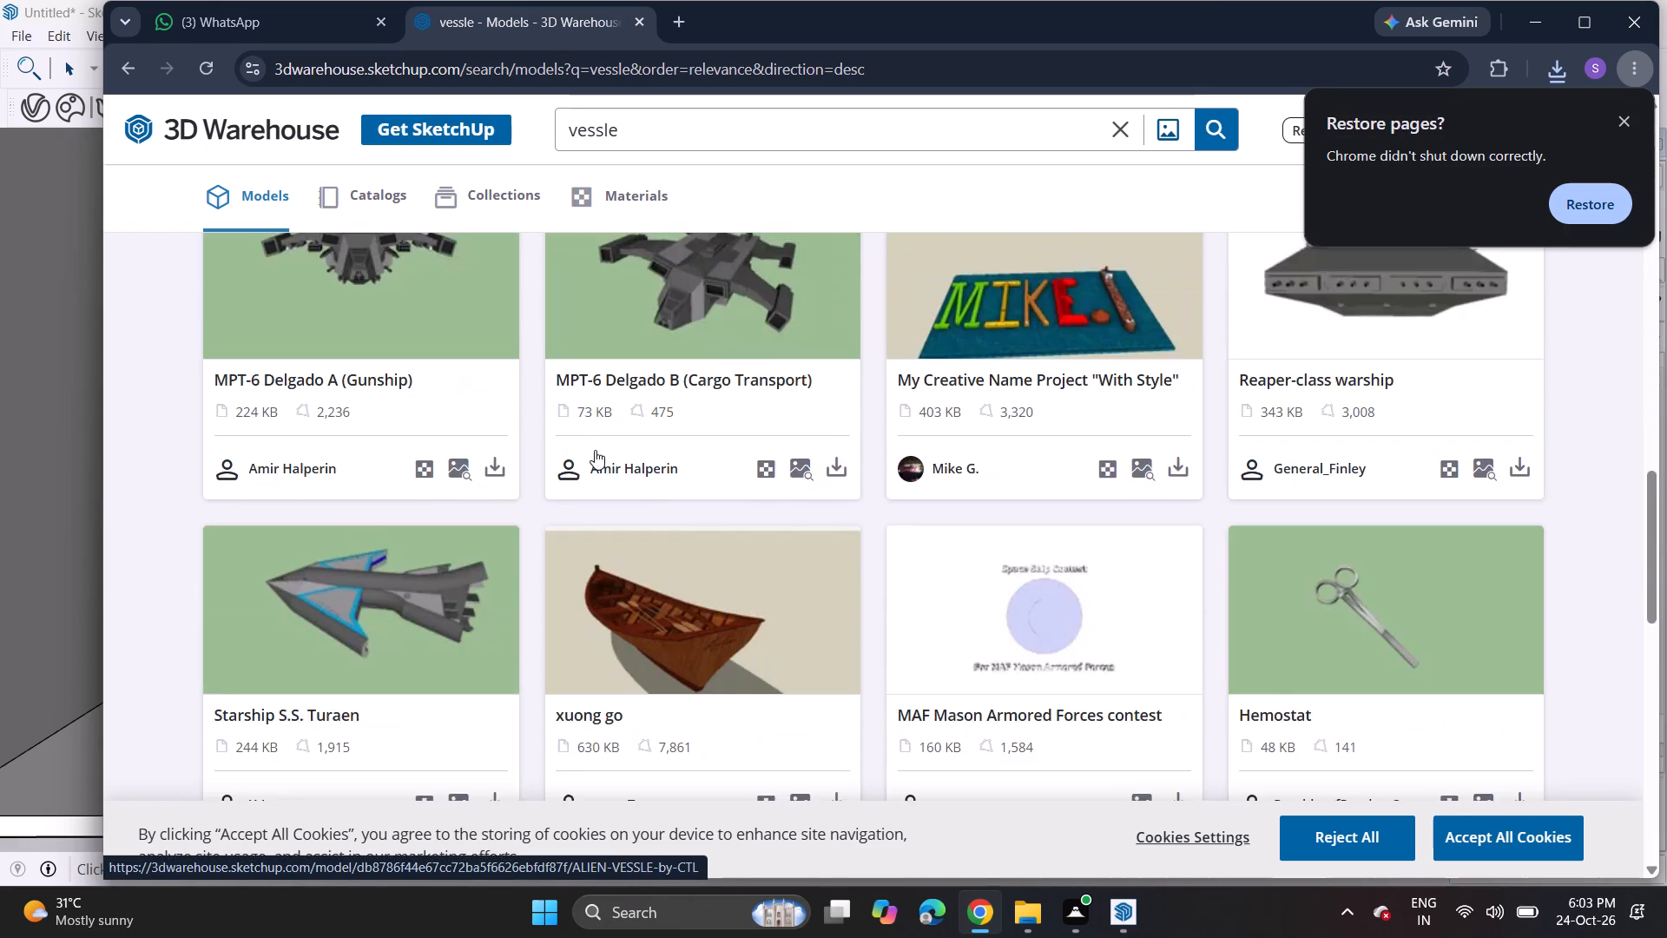
scroll(595, 450, "down", 3)
scroll(595, 450, "up", 1)
scroll(595, 450, "down", 1)
scroll(595, 450, "up", 1)
scroll(595, 450, "down", 1)
scroll(595, 449, "up", 7)
scroll(595, 450, "down", 1)
scroll(595, 450, "up", 11)
scroll(596, 449, "down", 1)
scroll(596, 449, "up", 5)
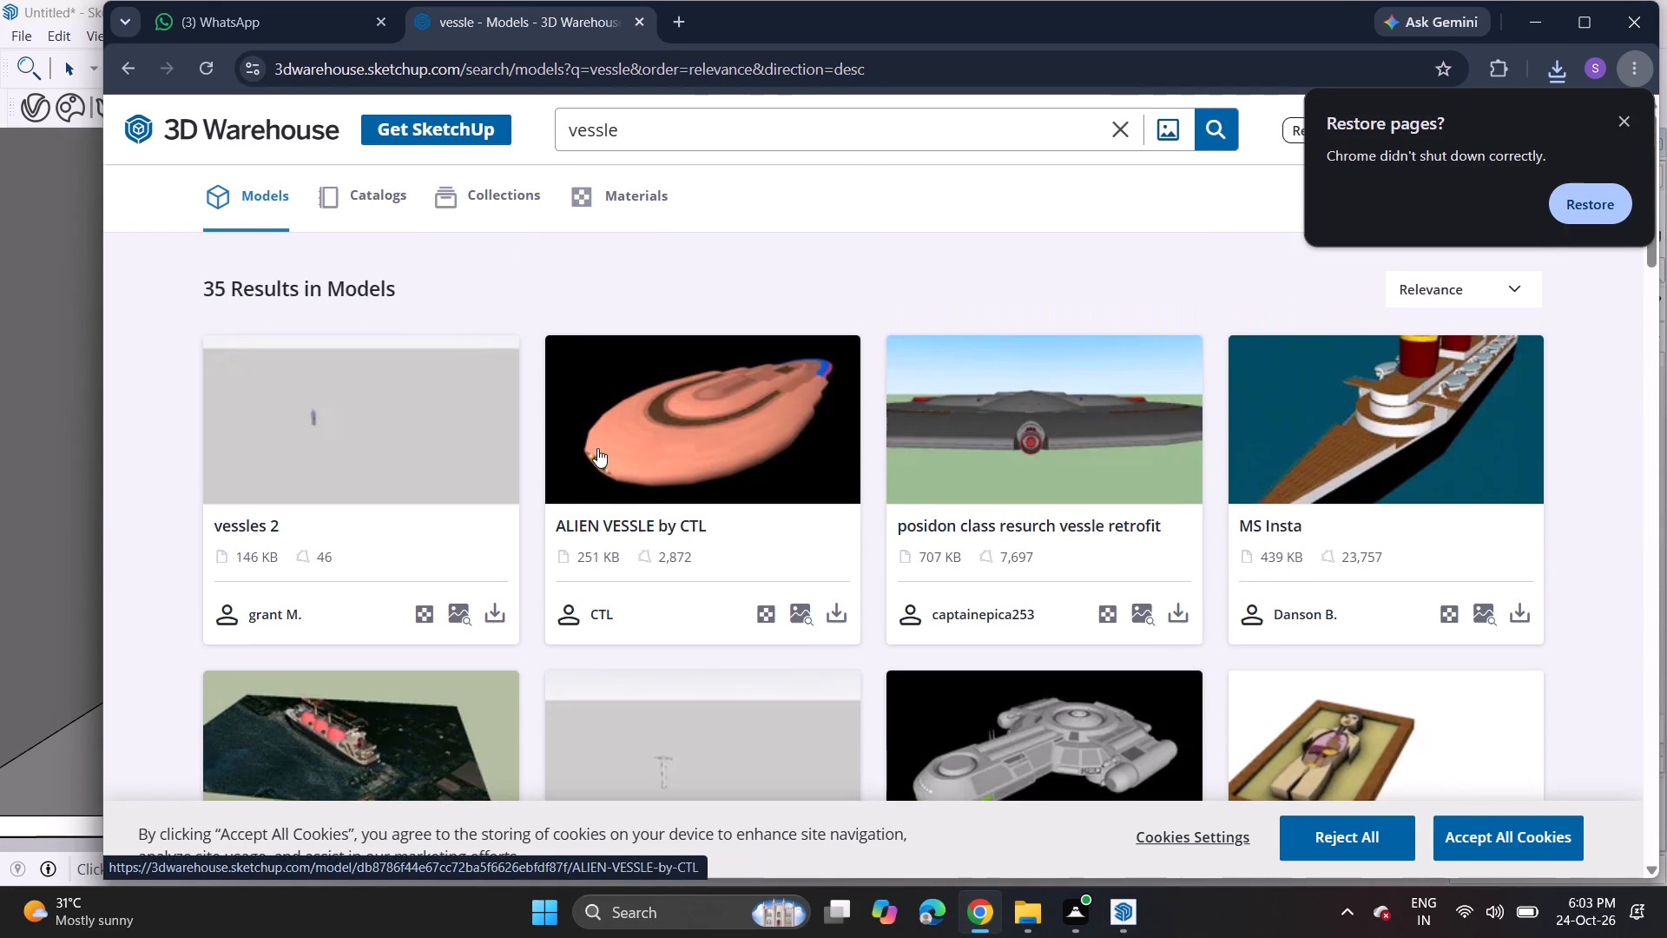
scroll(597, 448, "up", 7)
Replace the query with "vazzle" and search the 3D Warehouse models for it.
left_click(1118, 141)
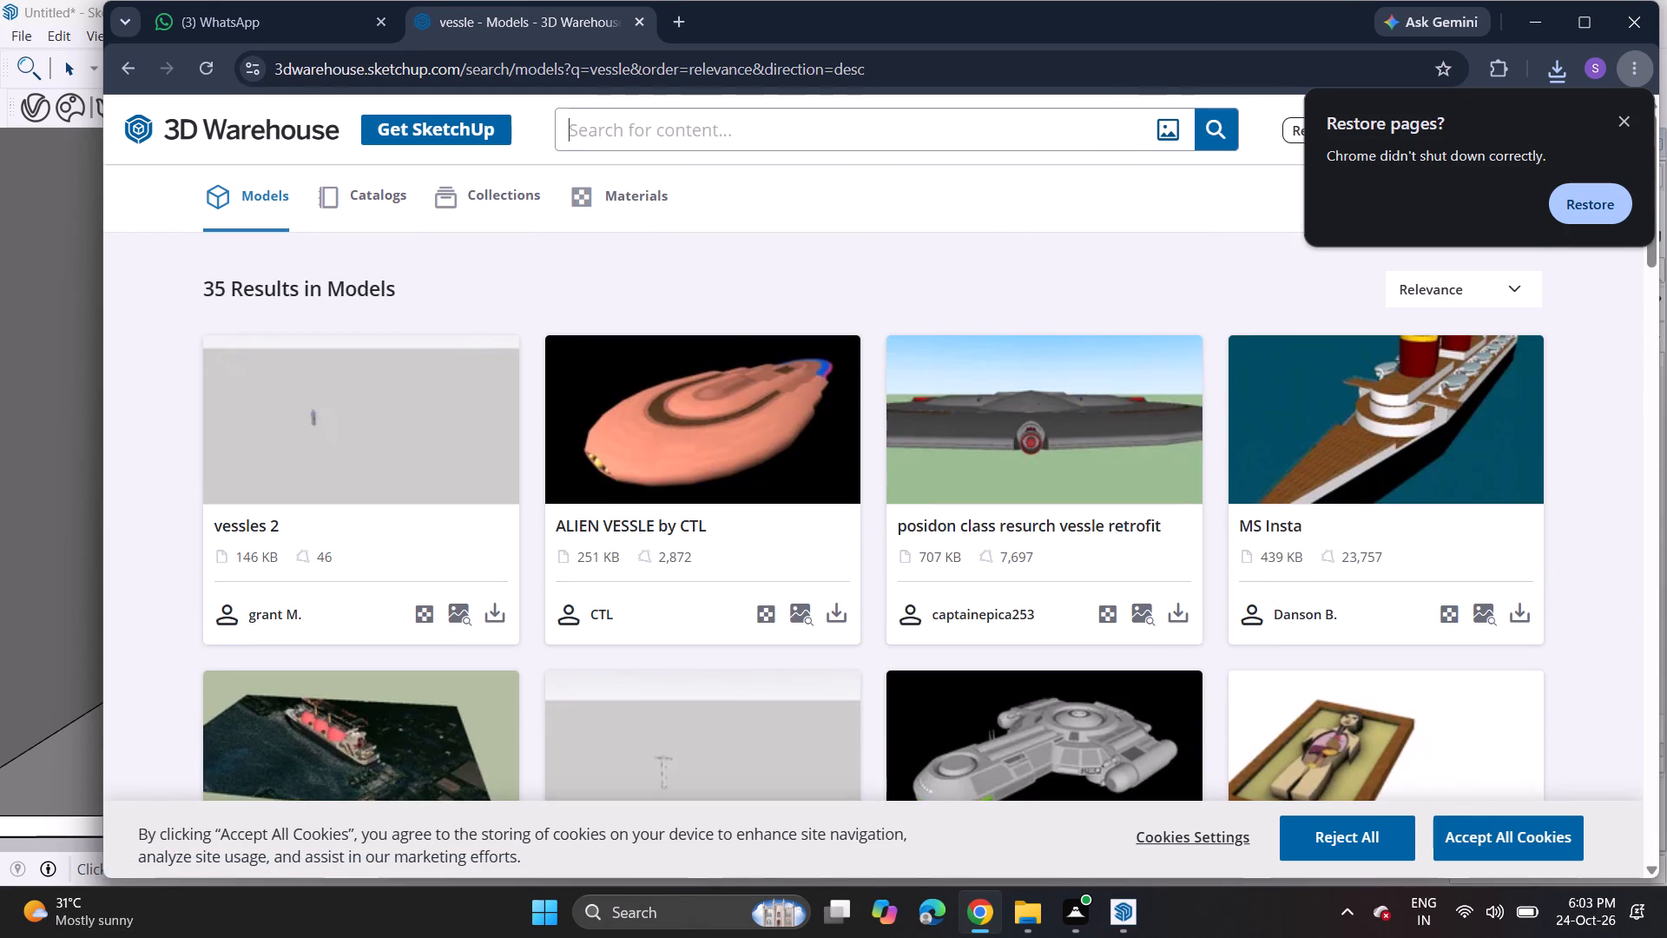
left_click(861, 126)
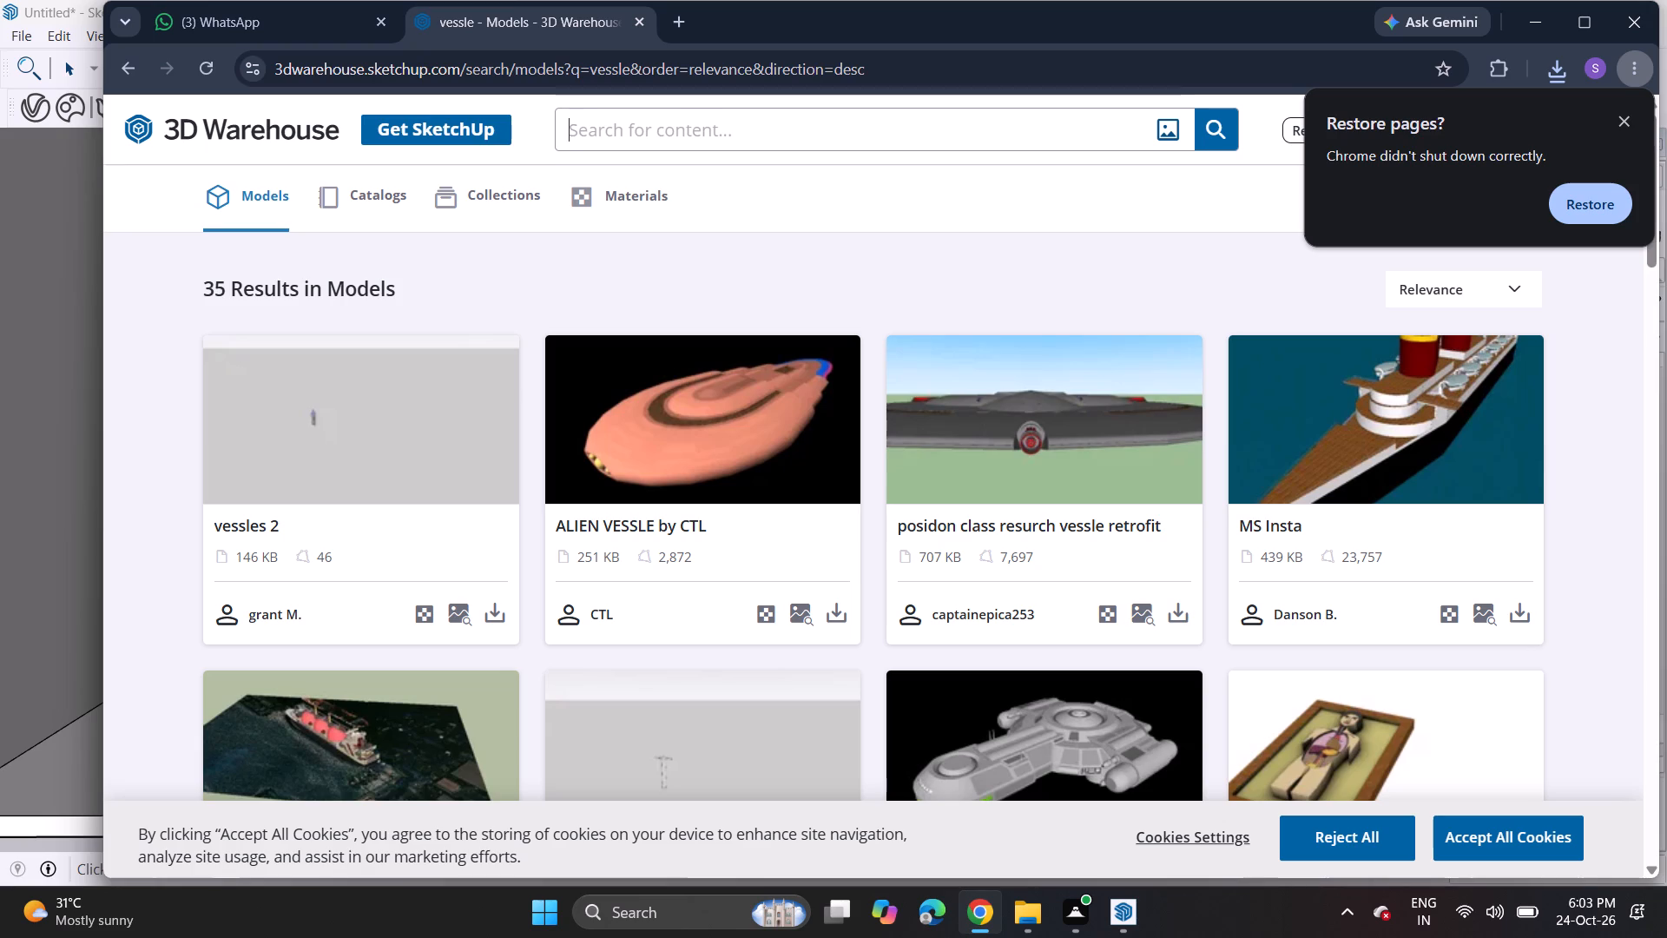
type("vazzle")
key("Return")
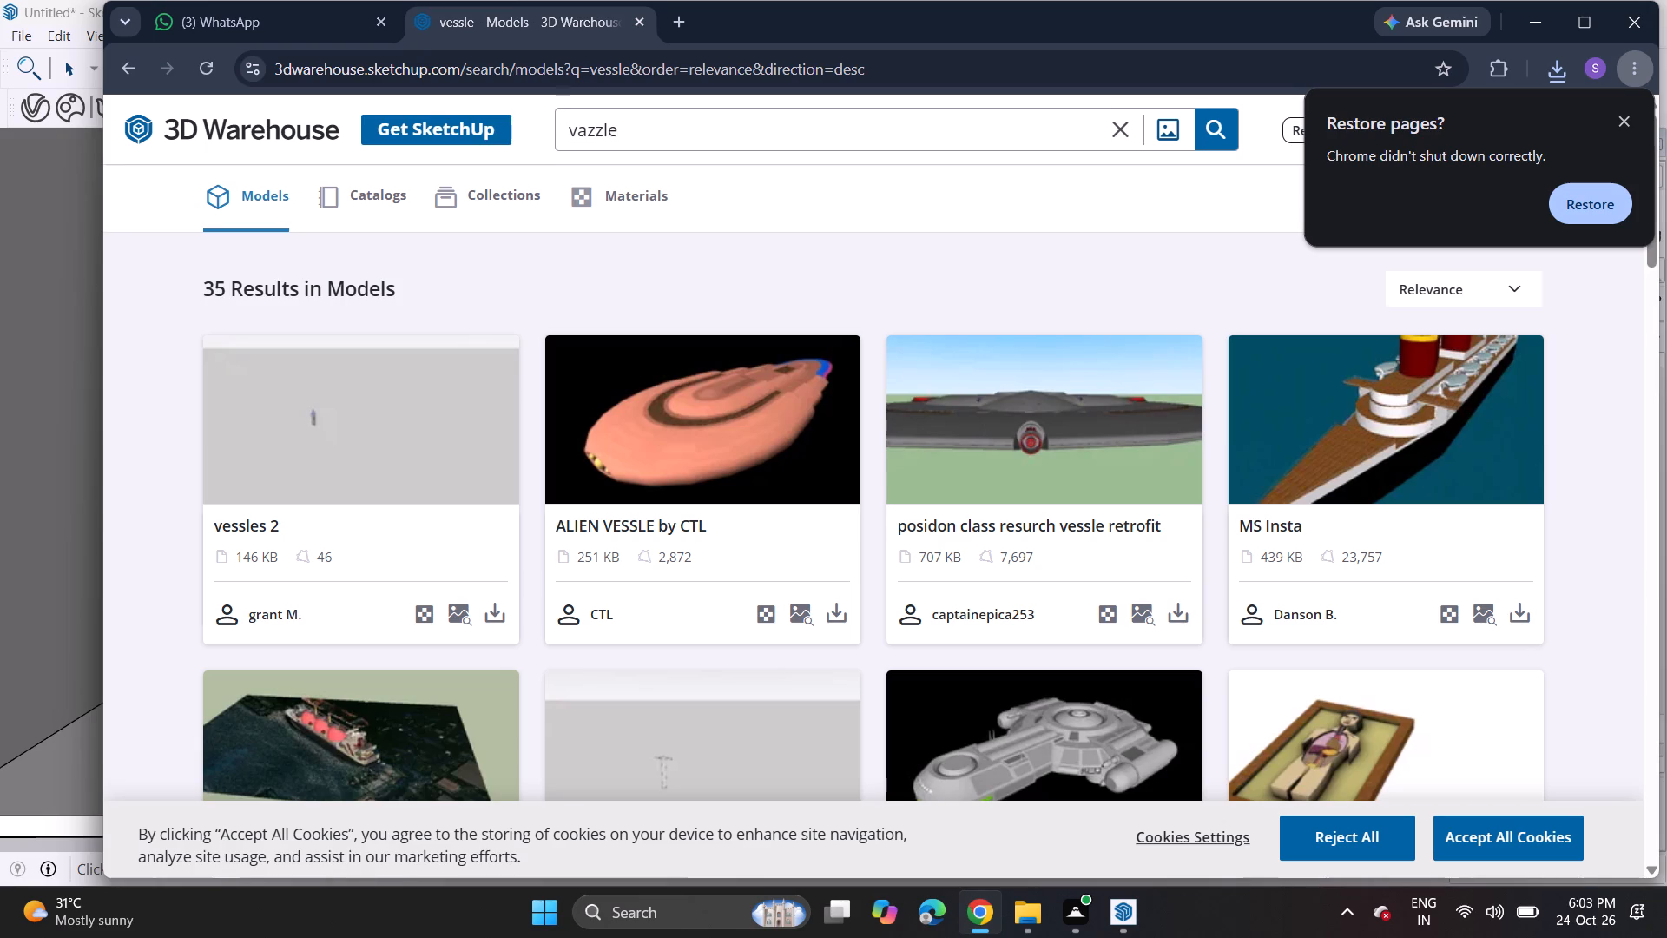
Clear the "vazzle" query from the 3D Warehouse search to start another model search.
key("BackSpace")
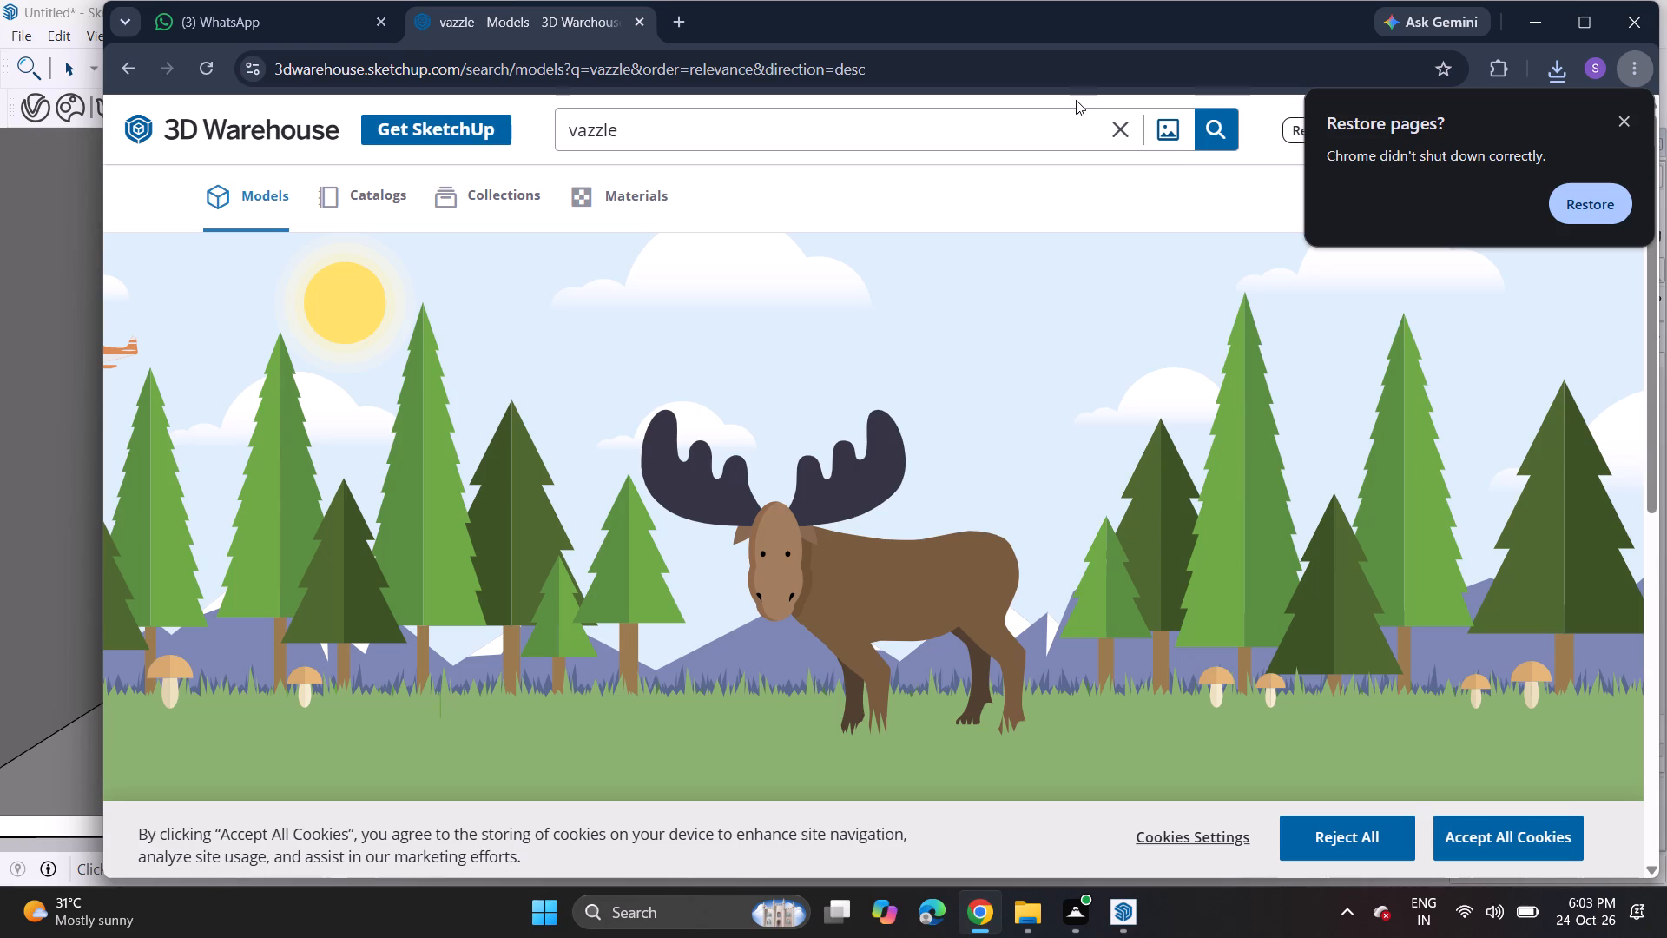
key("BackSpace")
key("BackSpace")
key("BackSpace")
key("BackSpace")
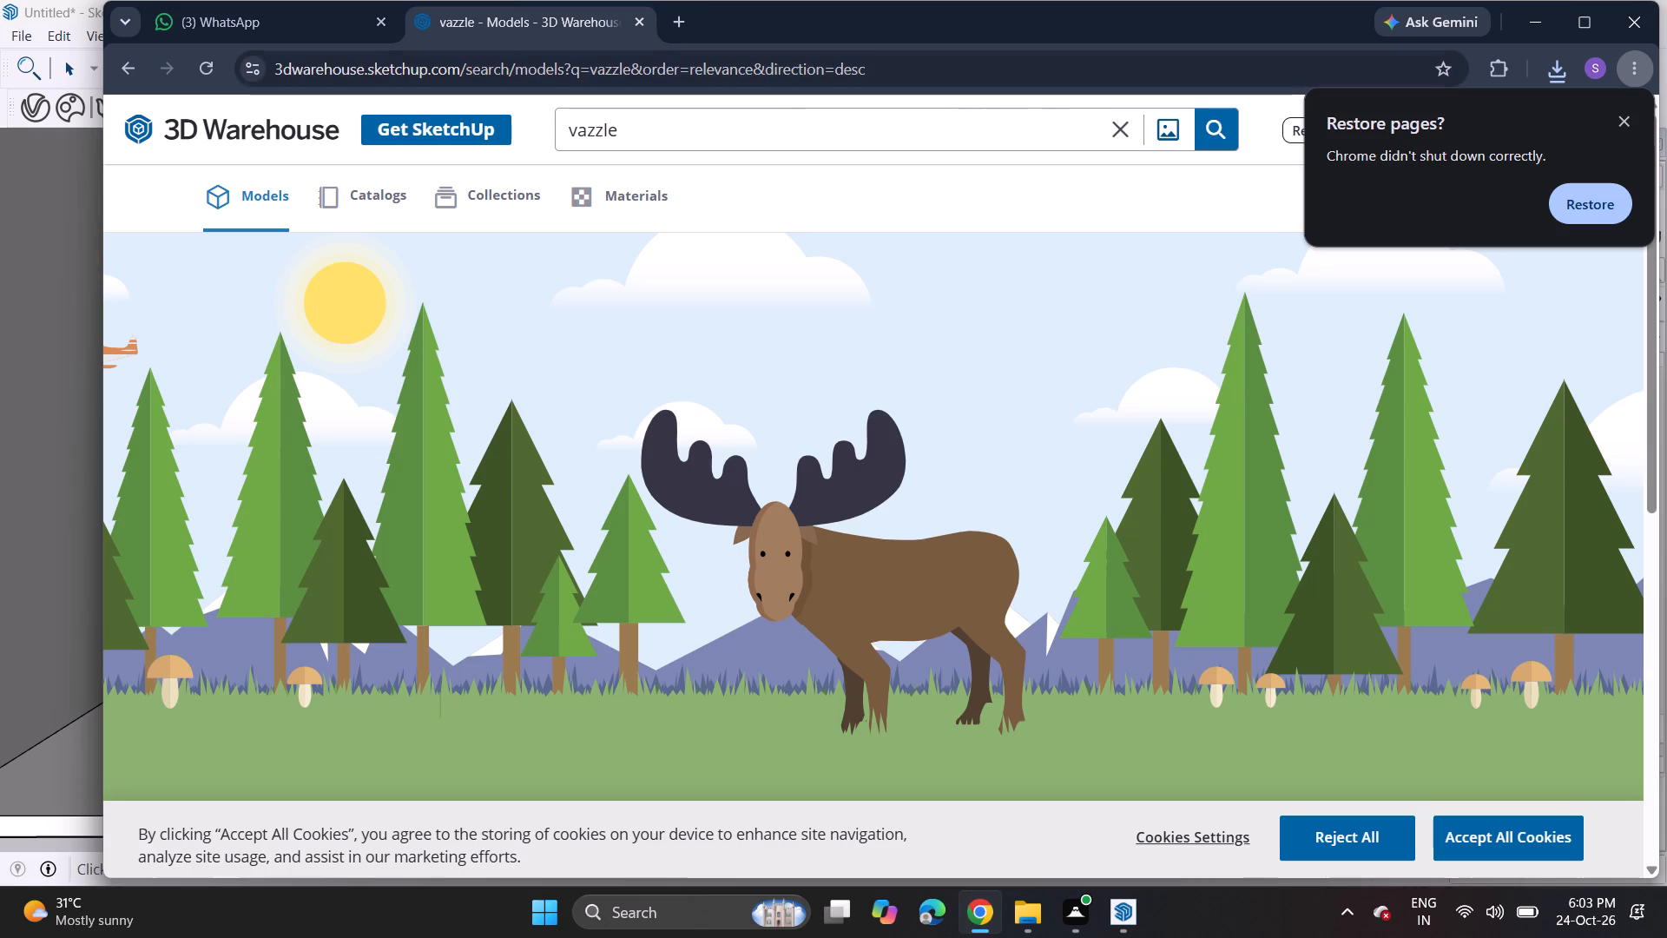
left_click(763, 127)
key("BackSpace")
key("BackSpace")
key("BackSpace")
key("BackSpace")
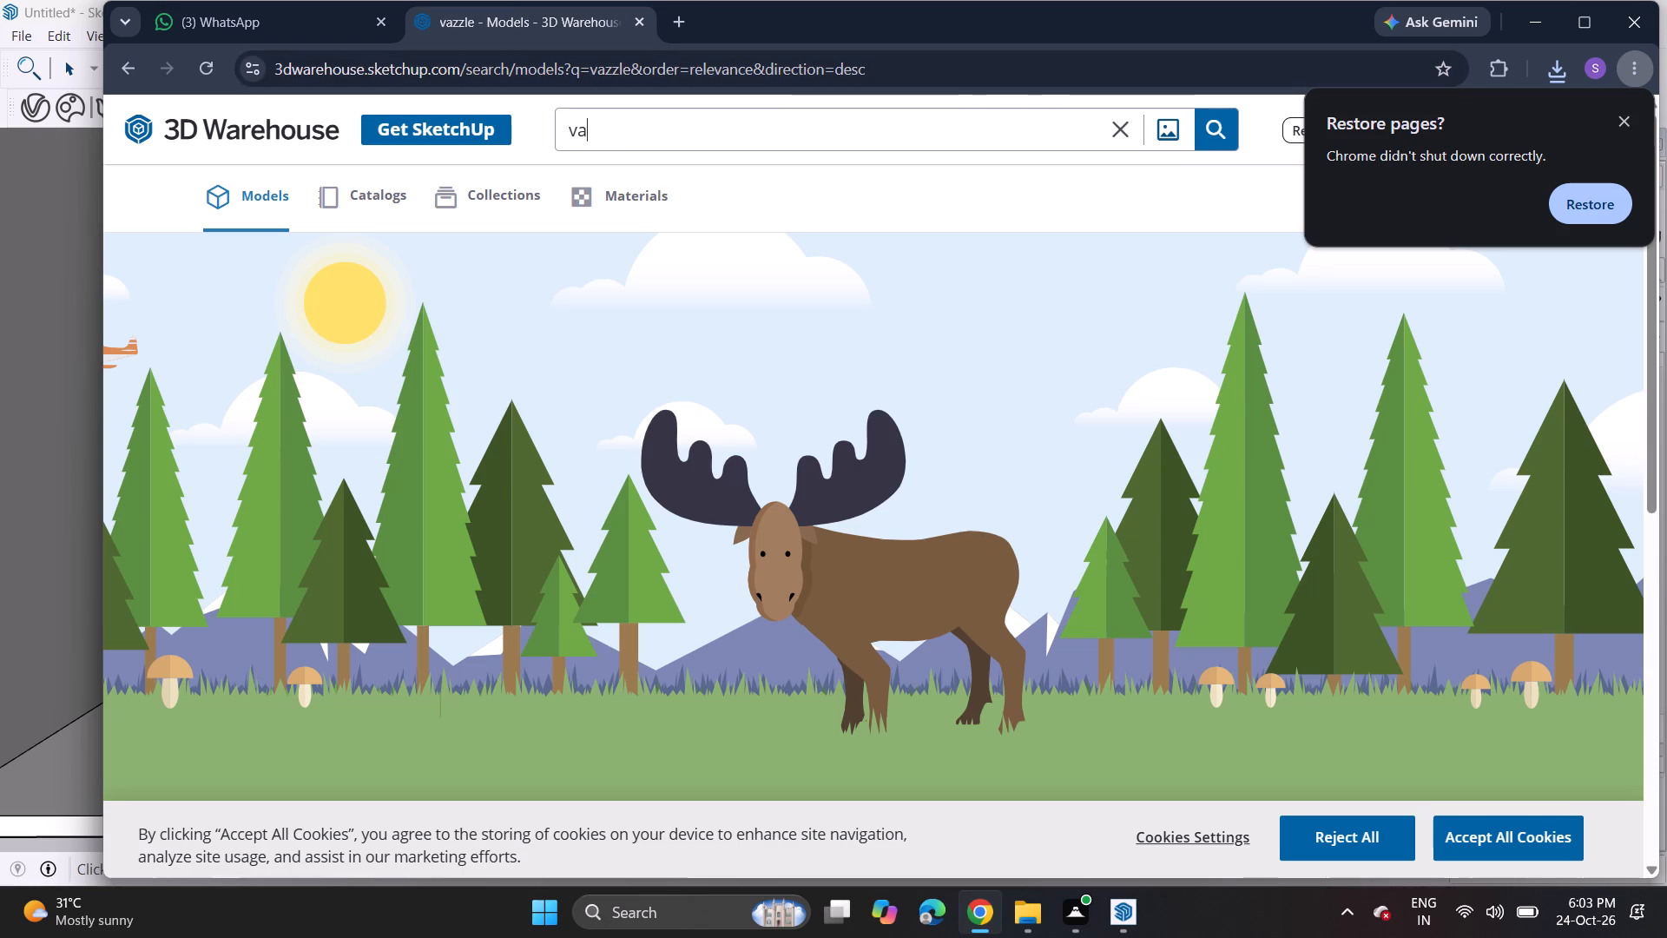
key("BackSpace")
key("BackSpace")
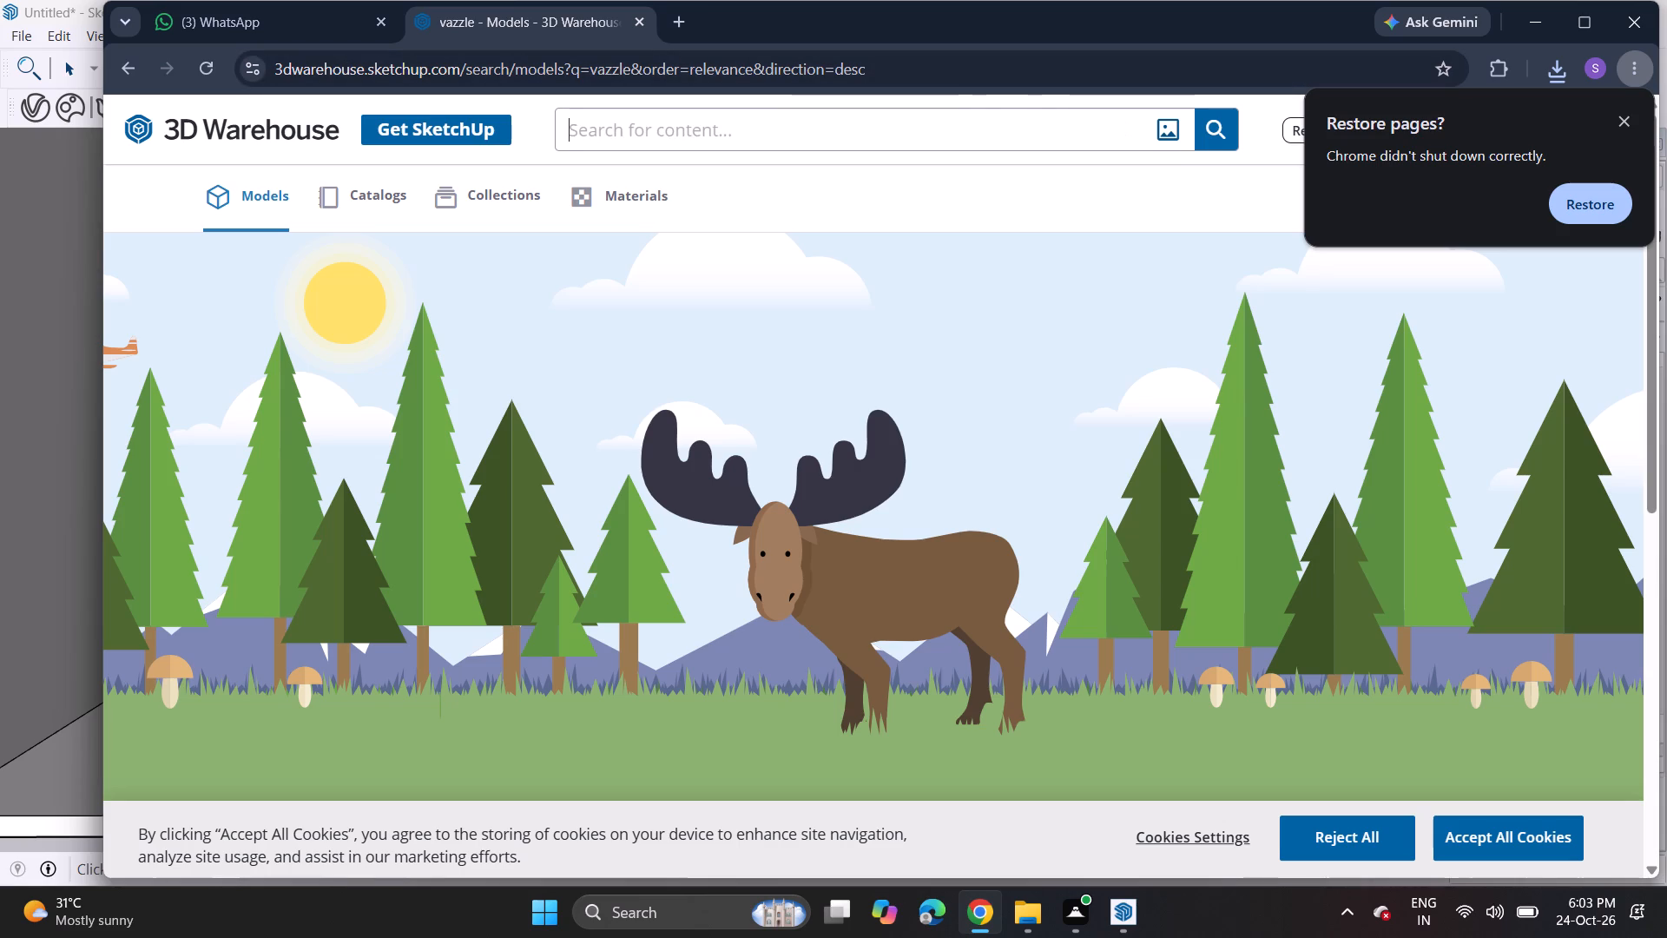
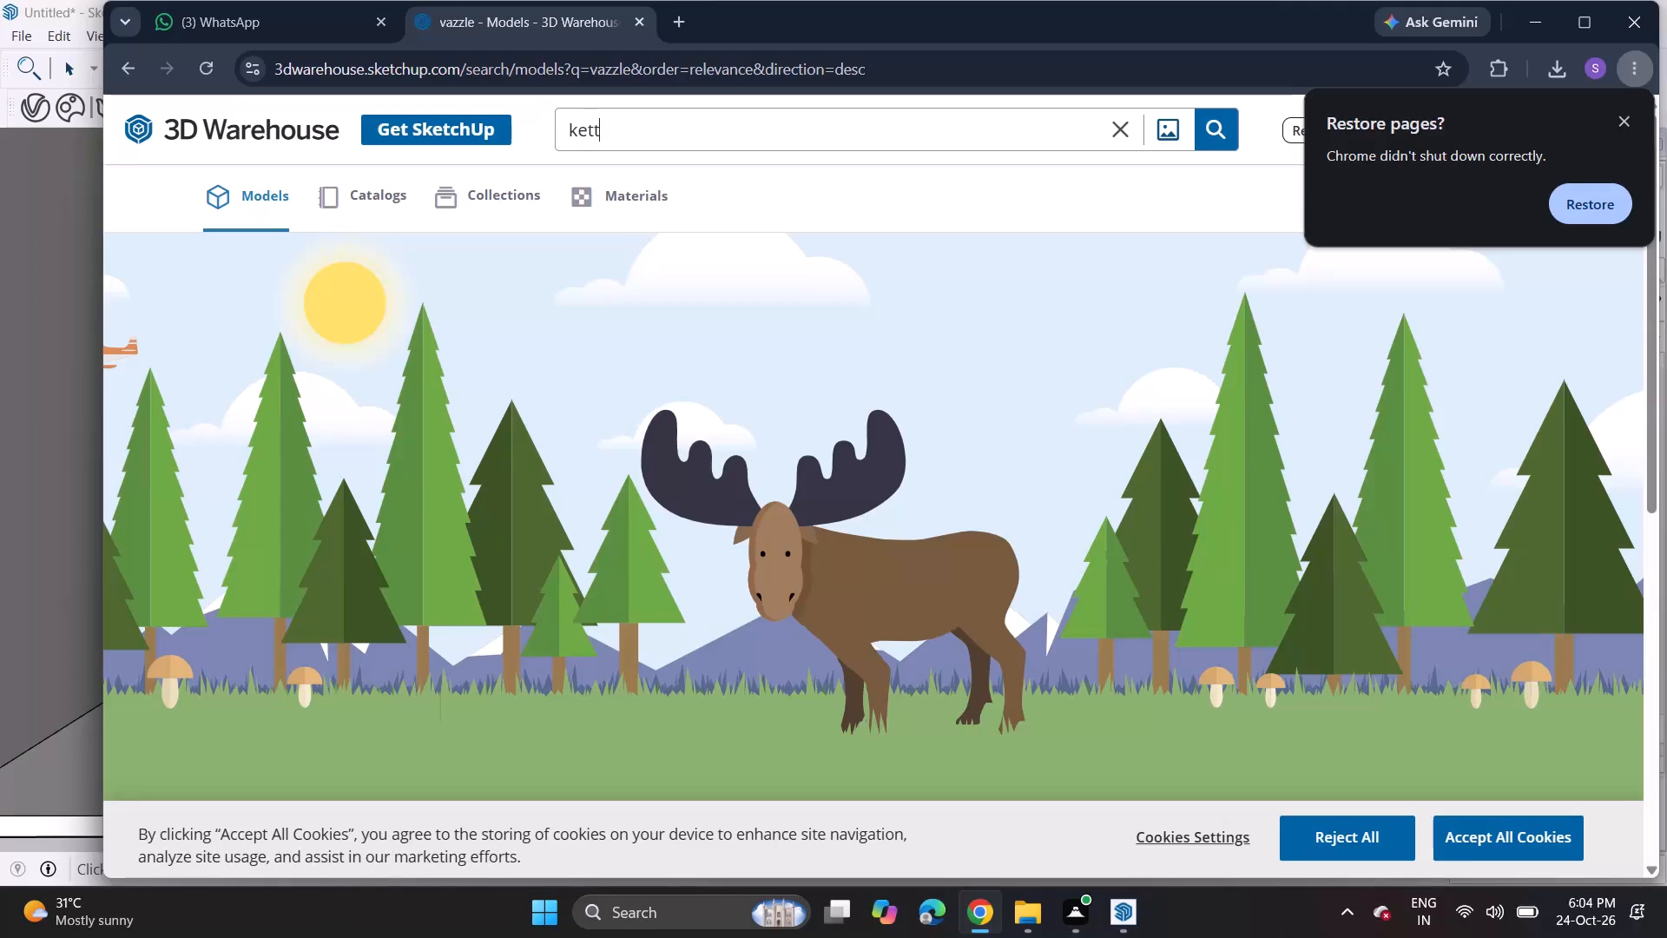
Search the model library for kettle and download the 6.5 MB dark electric Kettle as a SketchUp file.
key("Return")
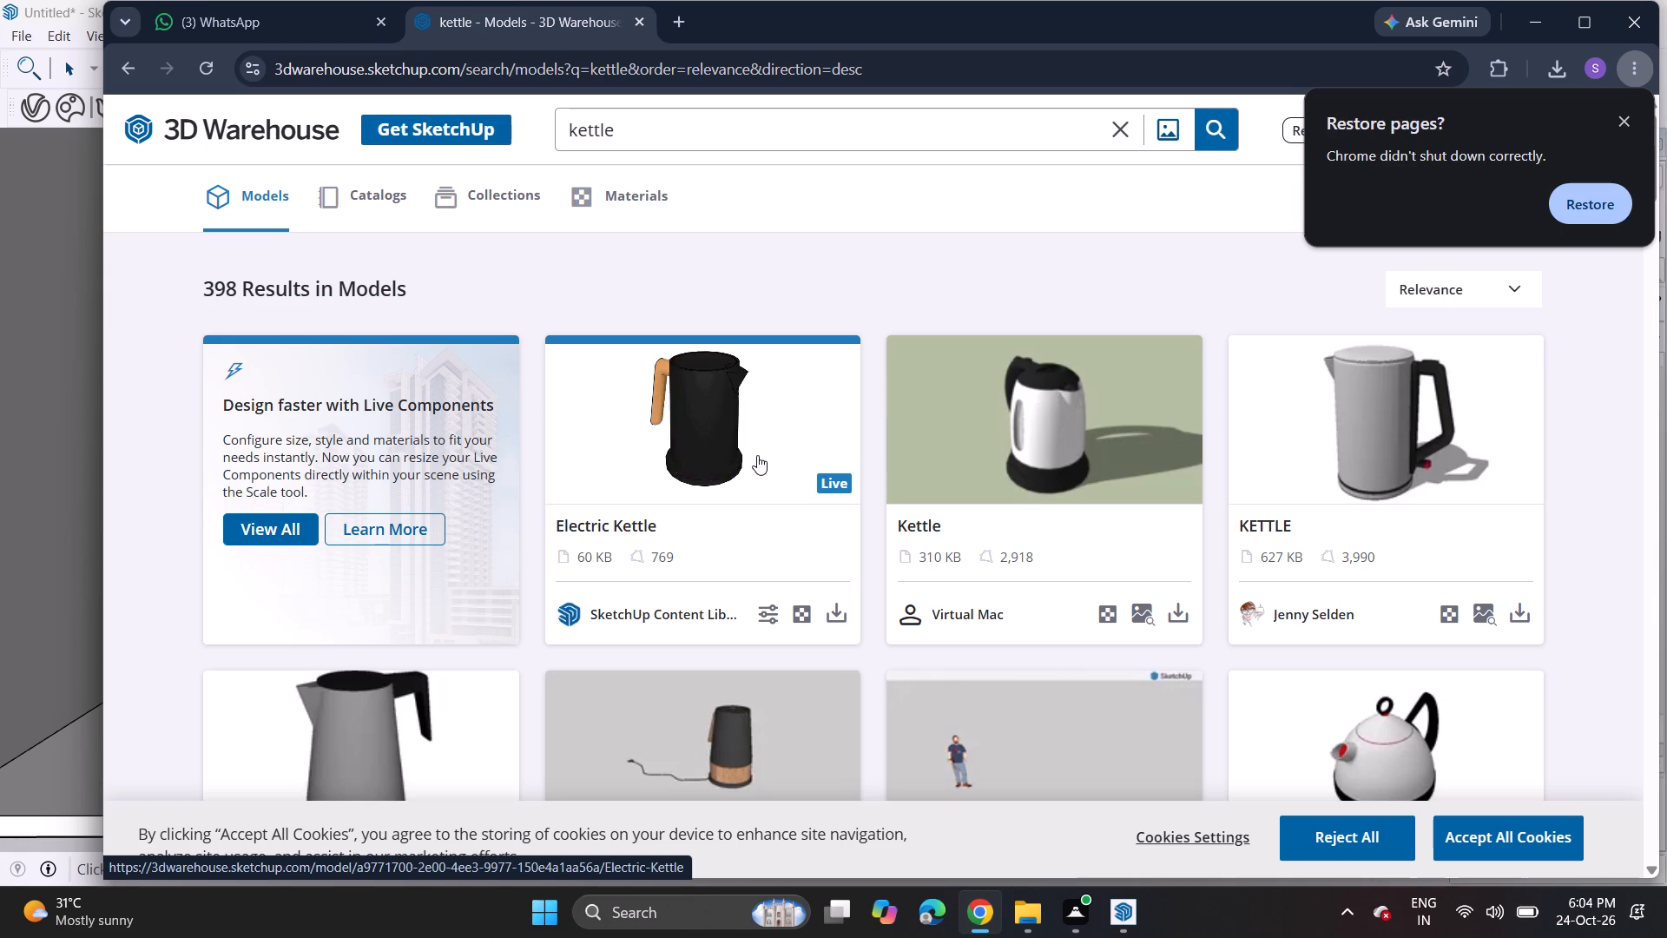
scroll(730, 611, "down", 6)
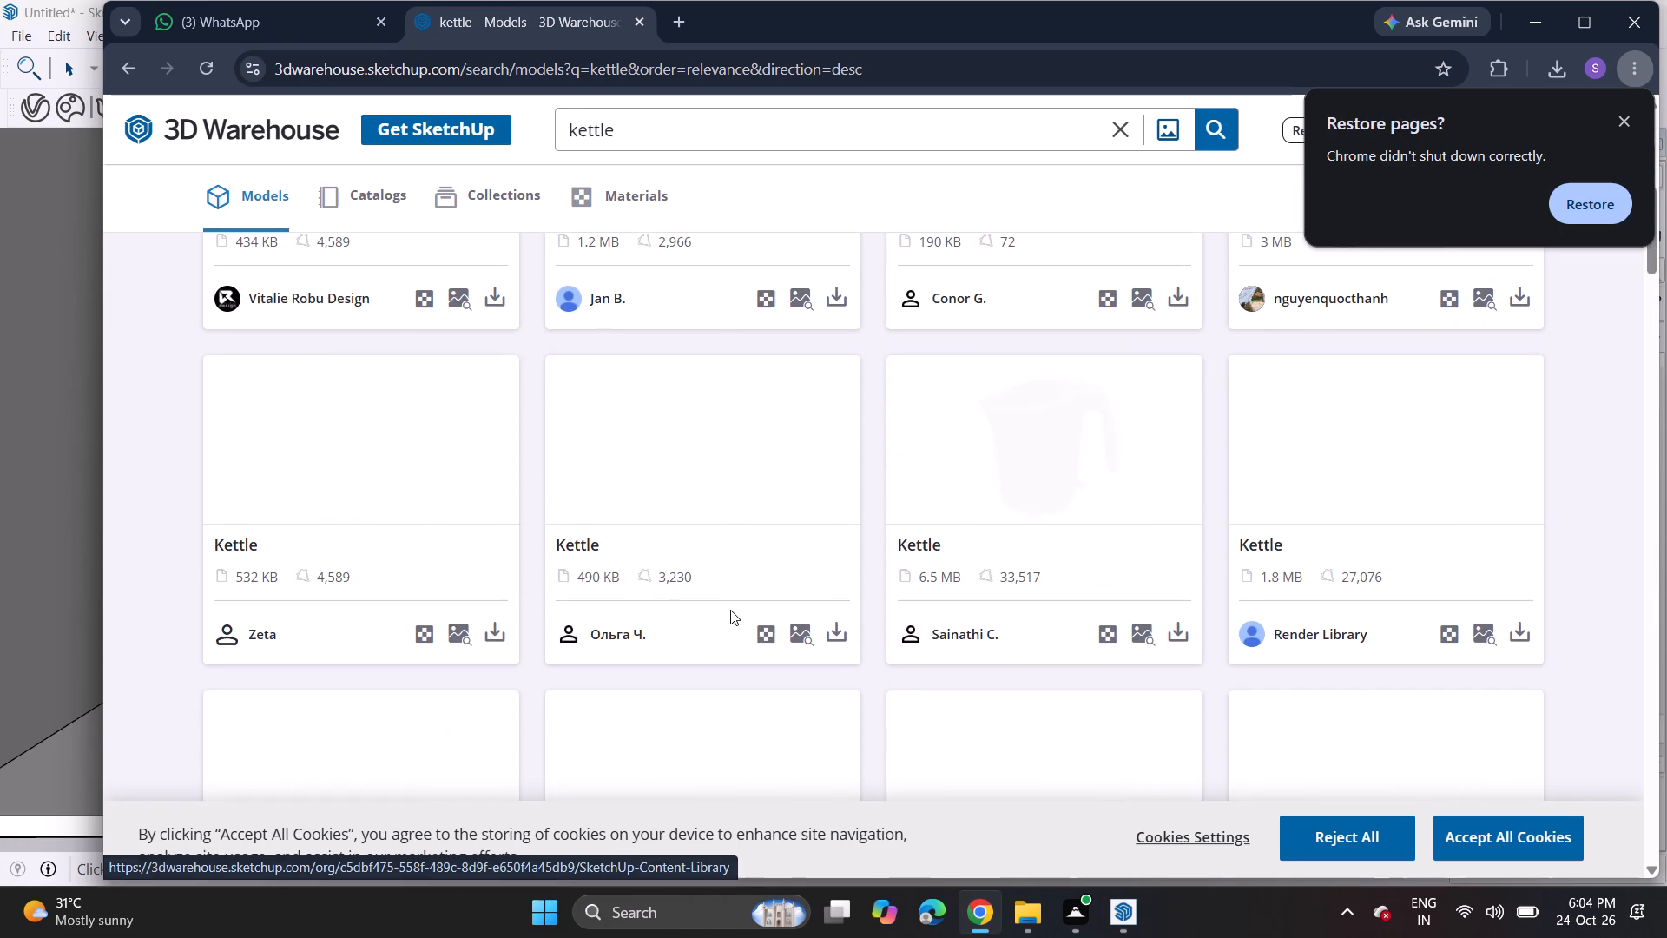
scroll(806, 567, "down", 2)
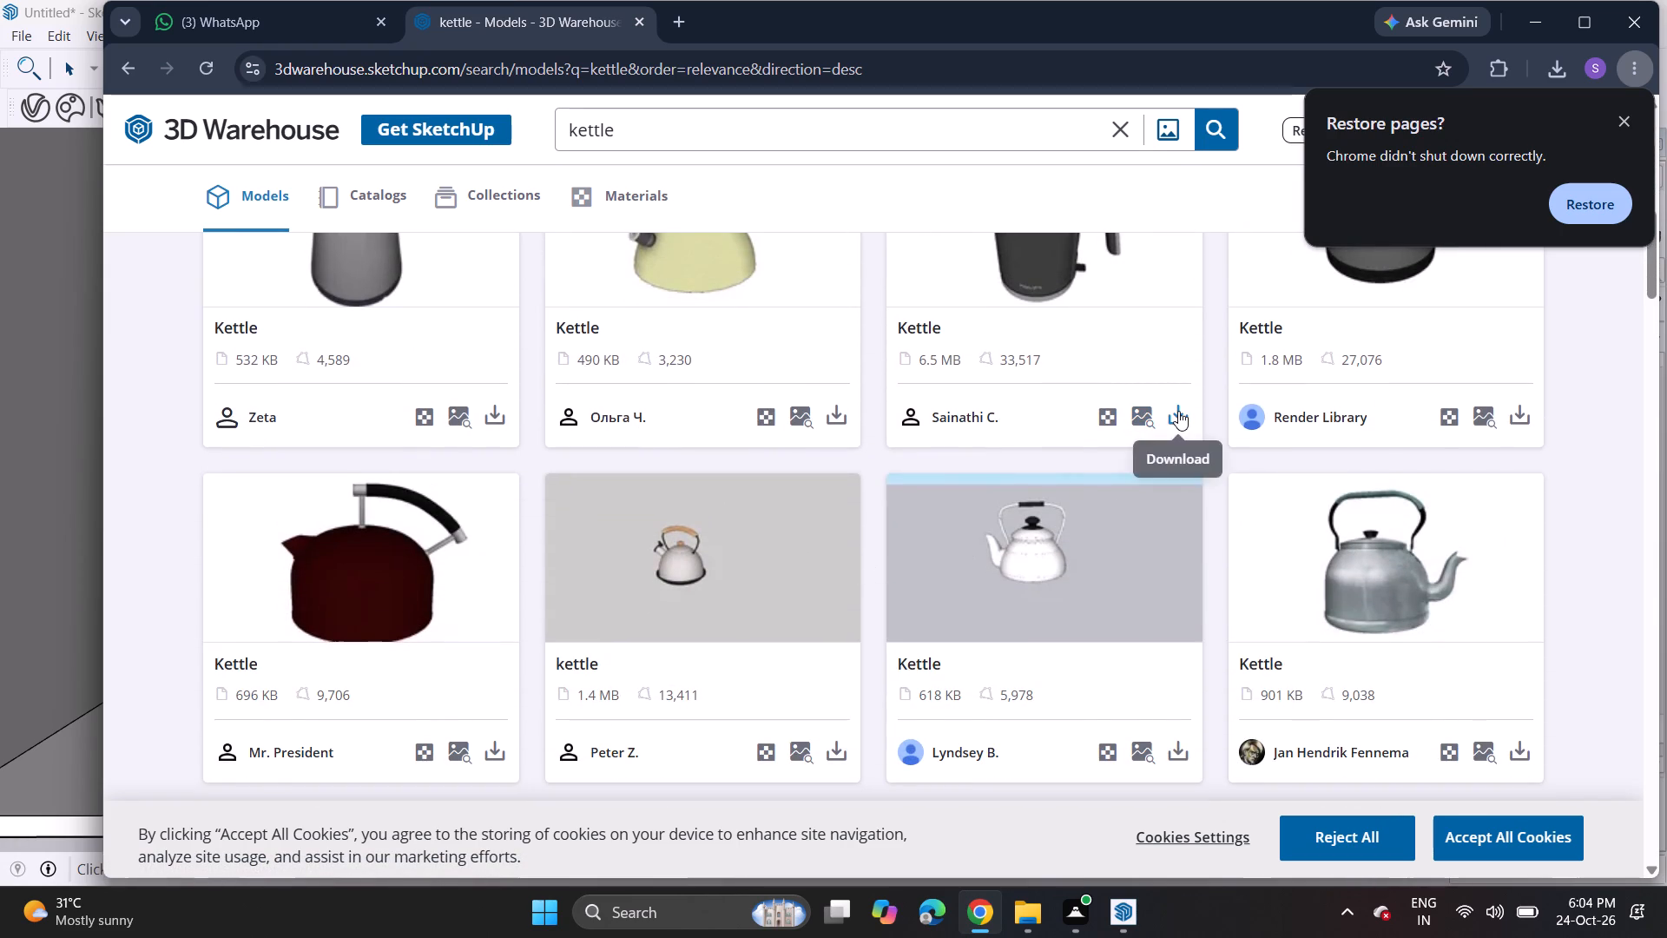
left_click(1178, 412)
left_click(1200, 466)
Look through the kettle search results for other suitable kettle models.
scroll(1096, 472, "up", 13)
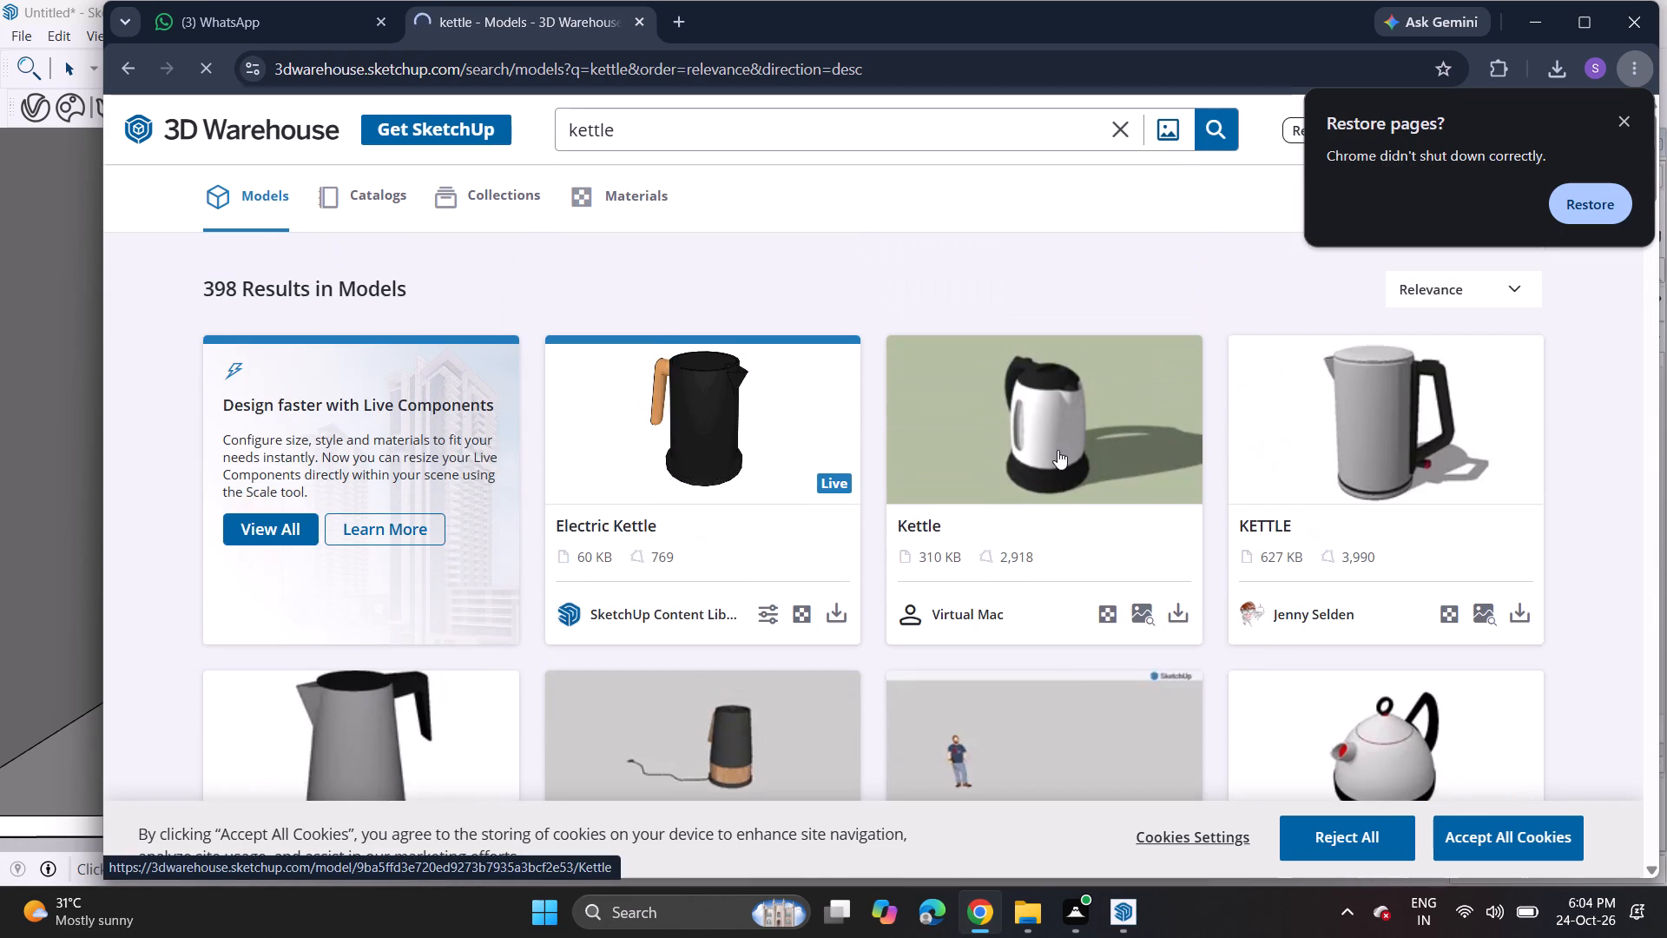
scroll(992, 479, "down", 6)
scroll(991, 479, "up", 4)
scroll(991, 479, "down", 1)
scroll(991, 479, "up", 1)
scroll(991, 479, "down", 5)
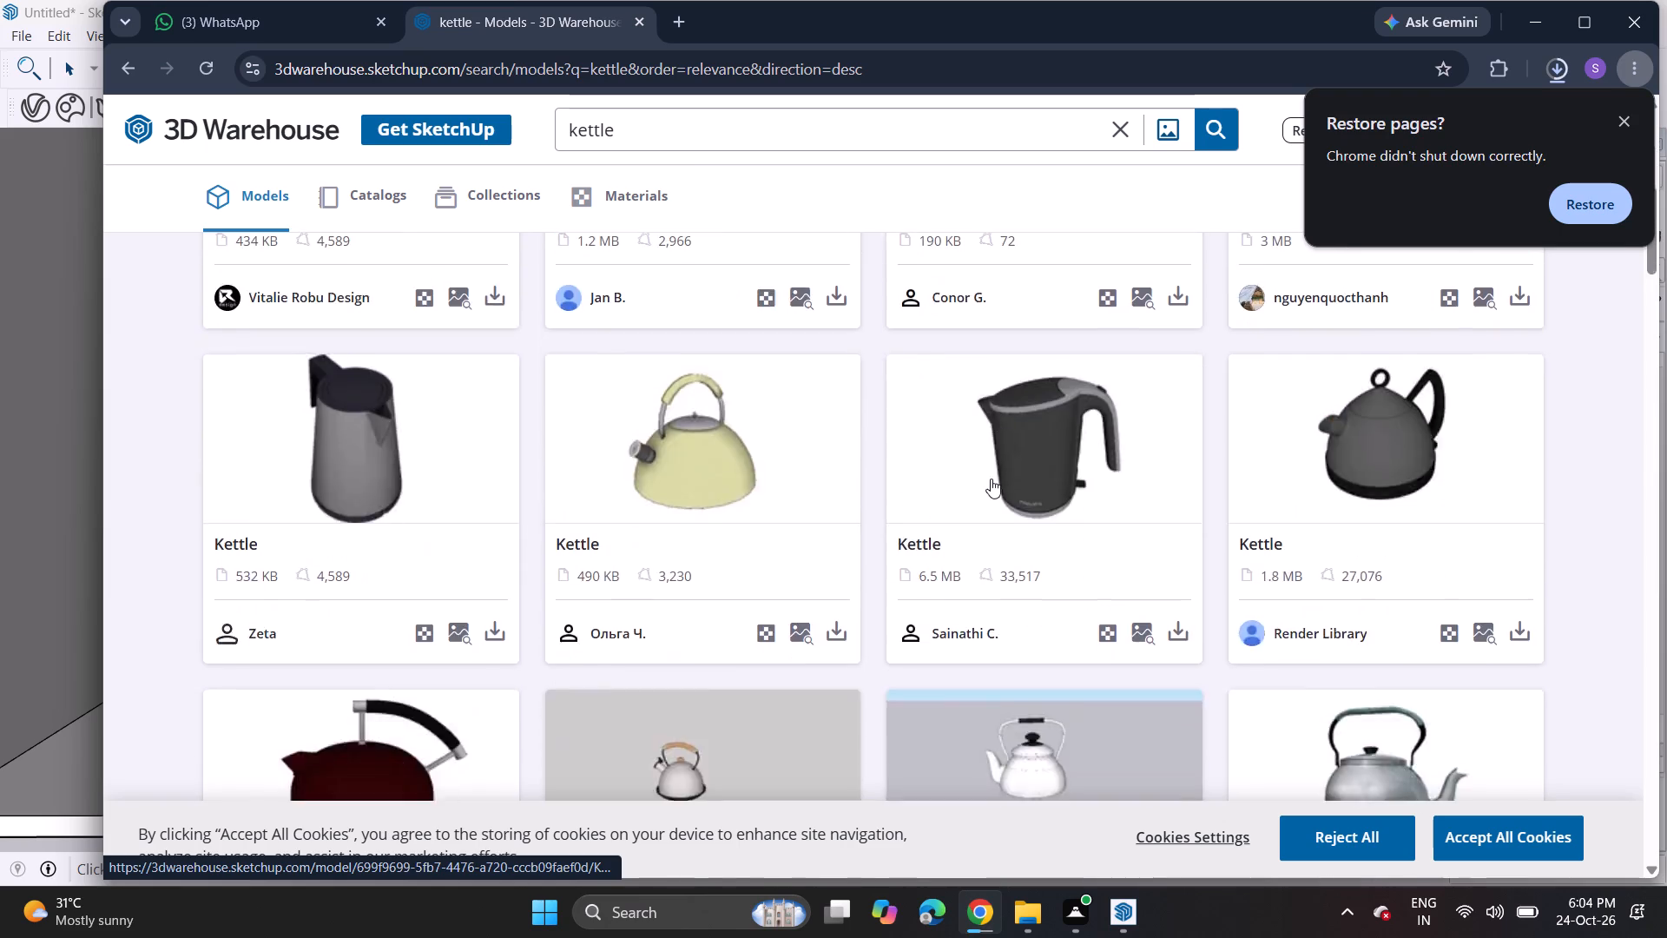
scroll(991, 479, "down", 5)
scroll(991, 479, "up", 1)
scroll(991, 479, "down", 7)
scroll(991, 479, "up", 4)
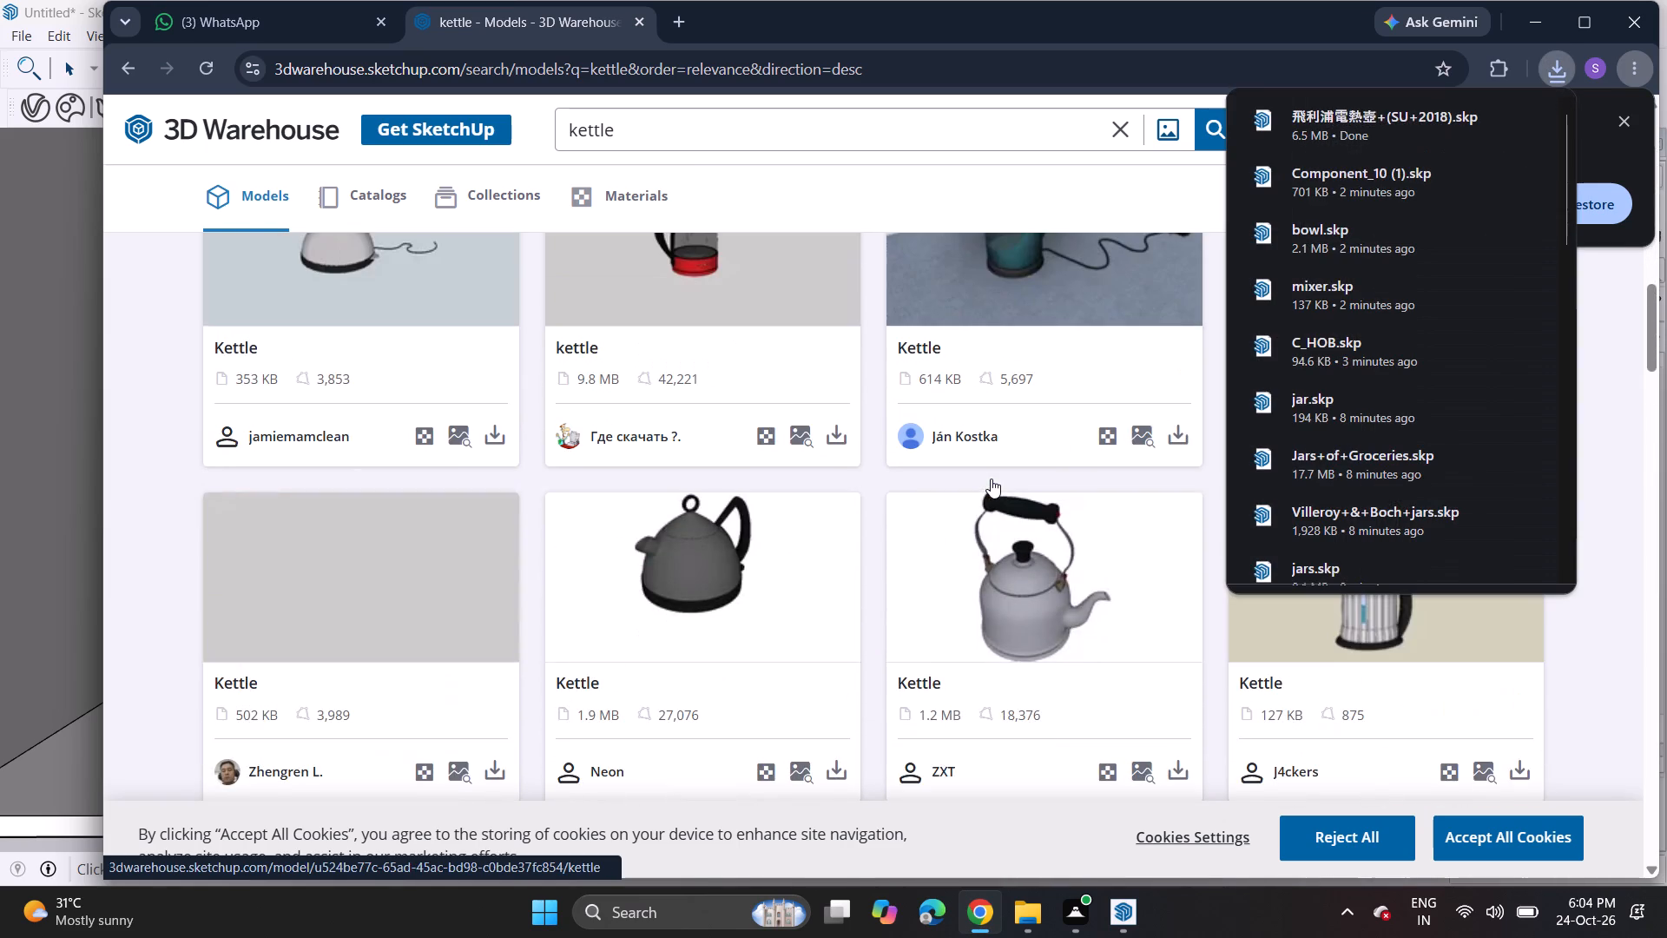
scroll(991, 479, "down", 5)
scroll(991, 479, "up", 1)
scroll(991, 479, "down", 6)
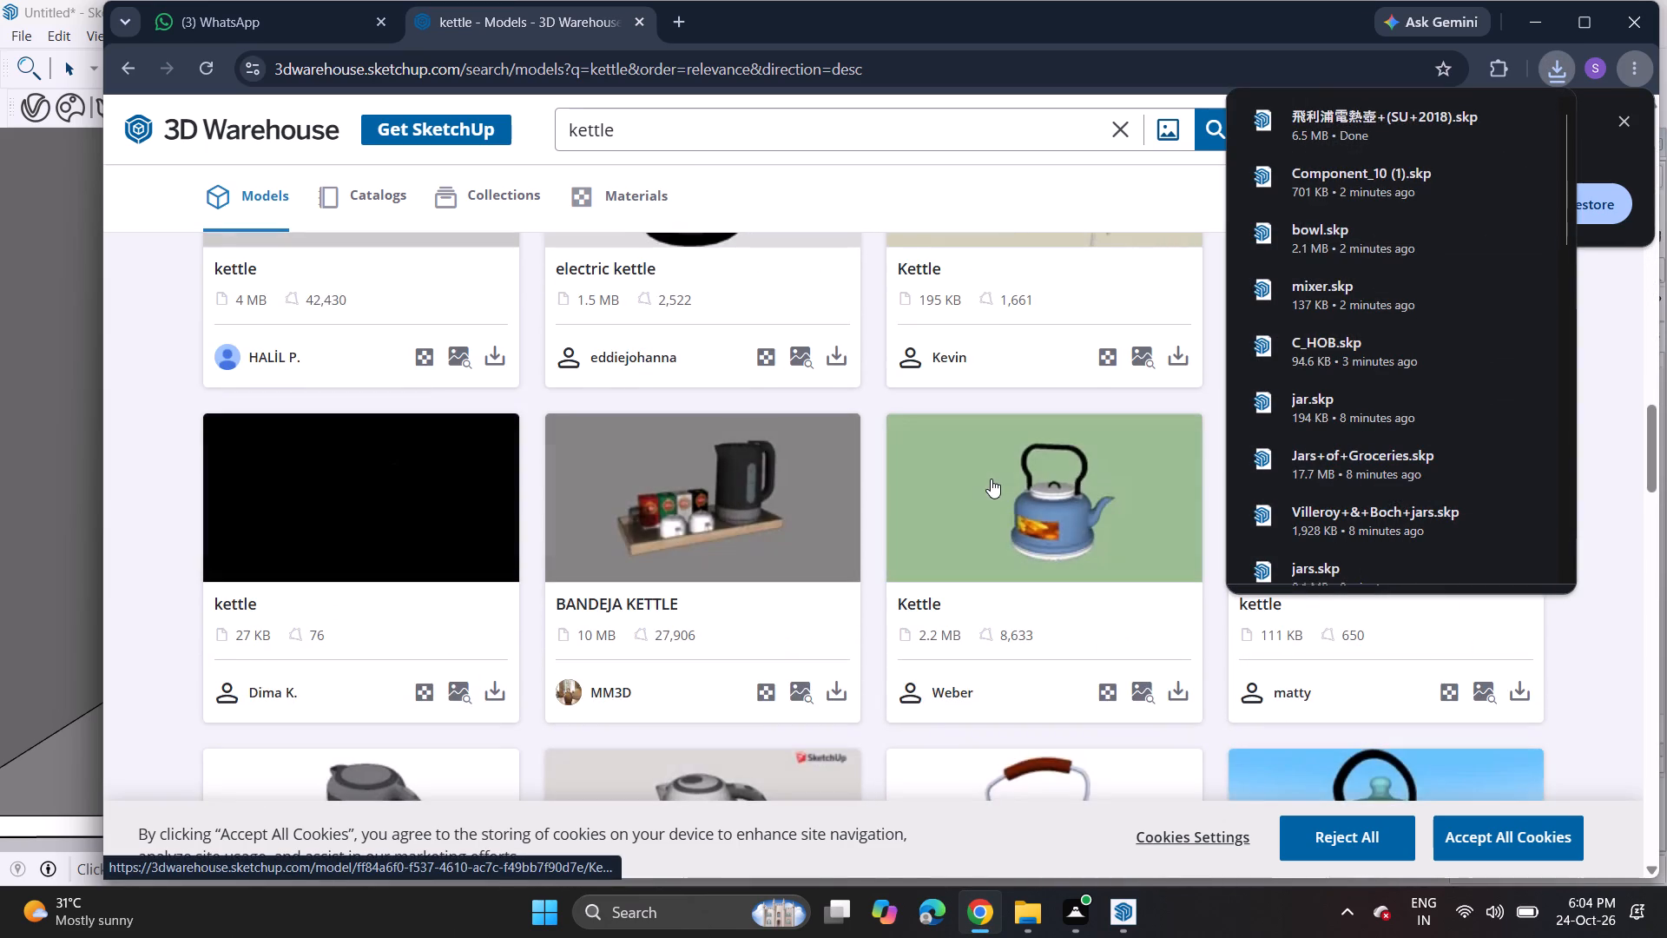
scroll(991, 479, "up", 9)
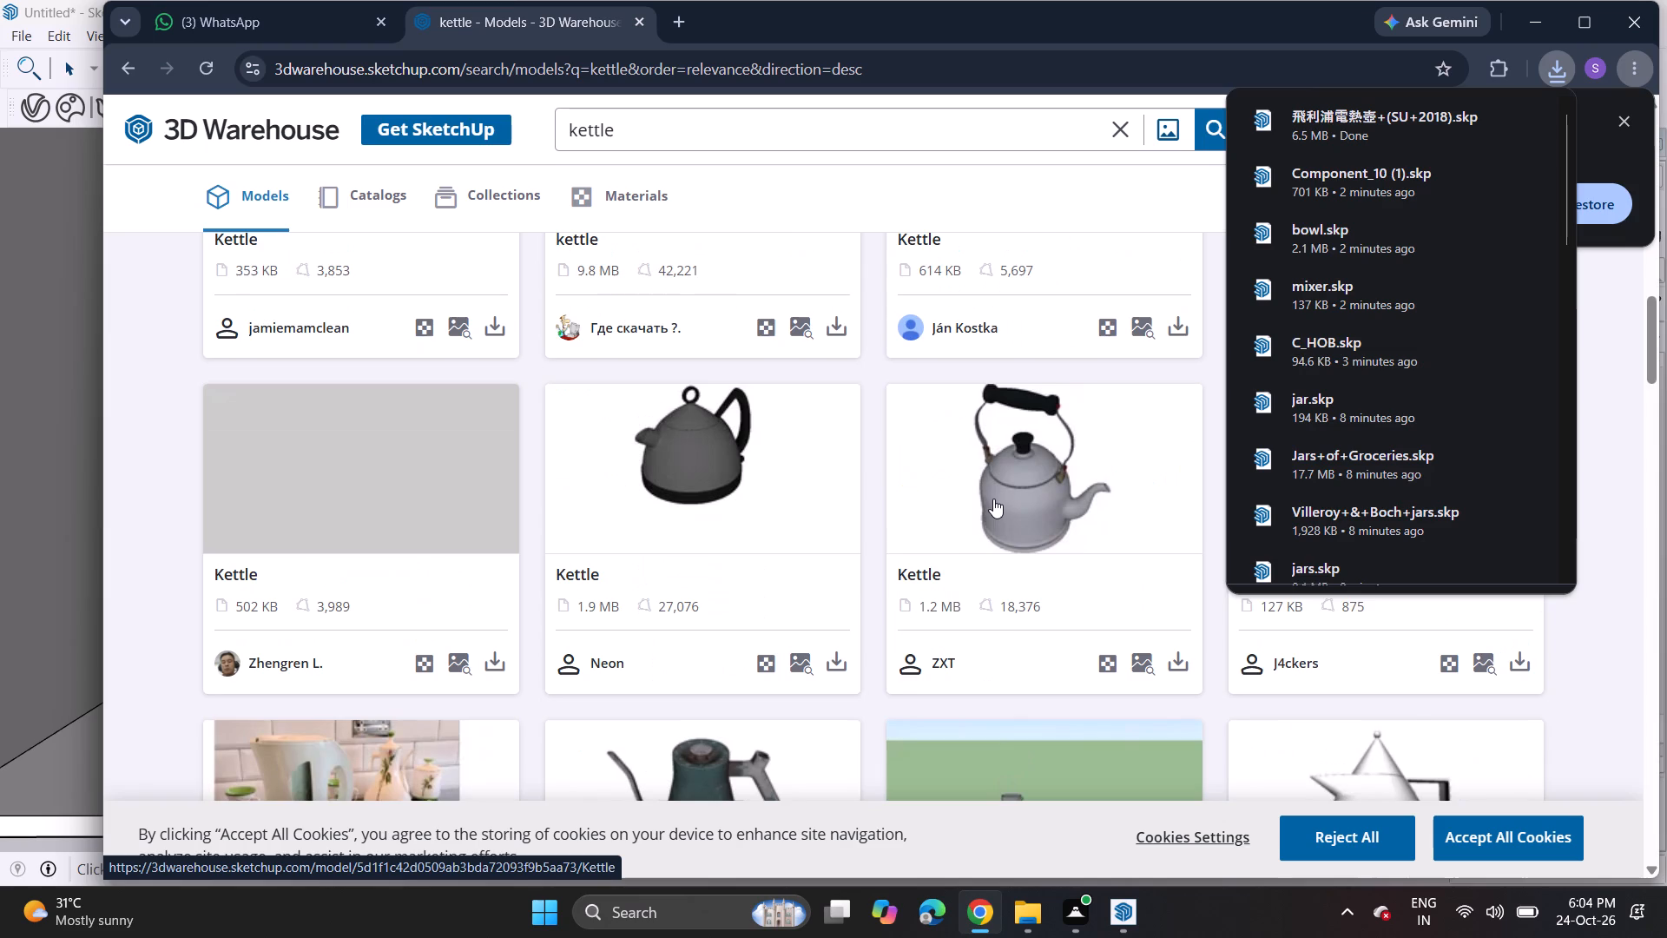
scroll(993, 499, "down", 15)
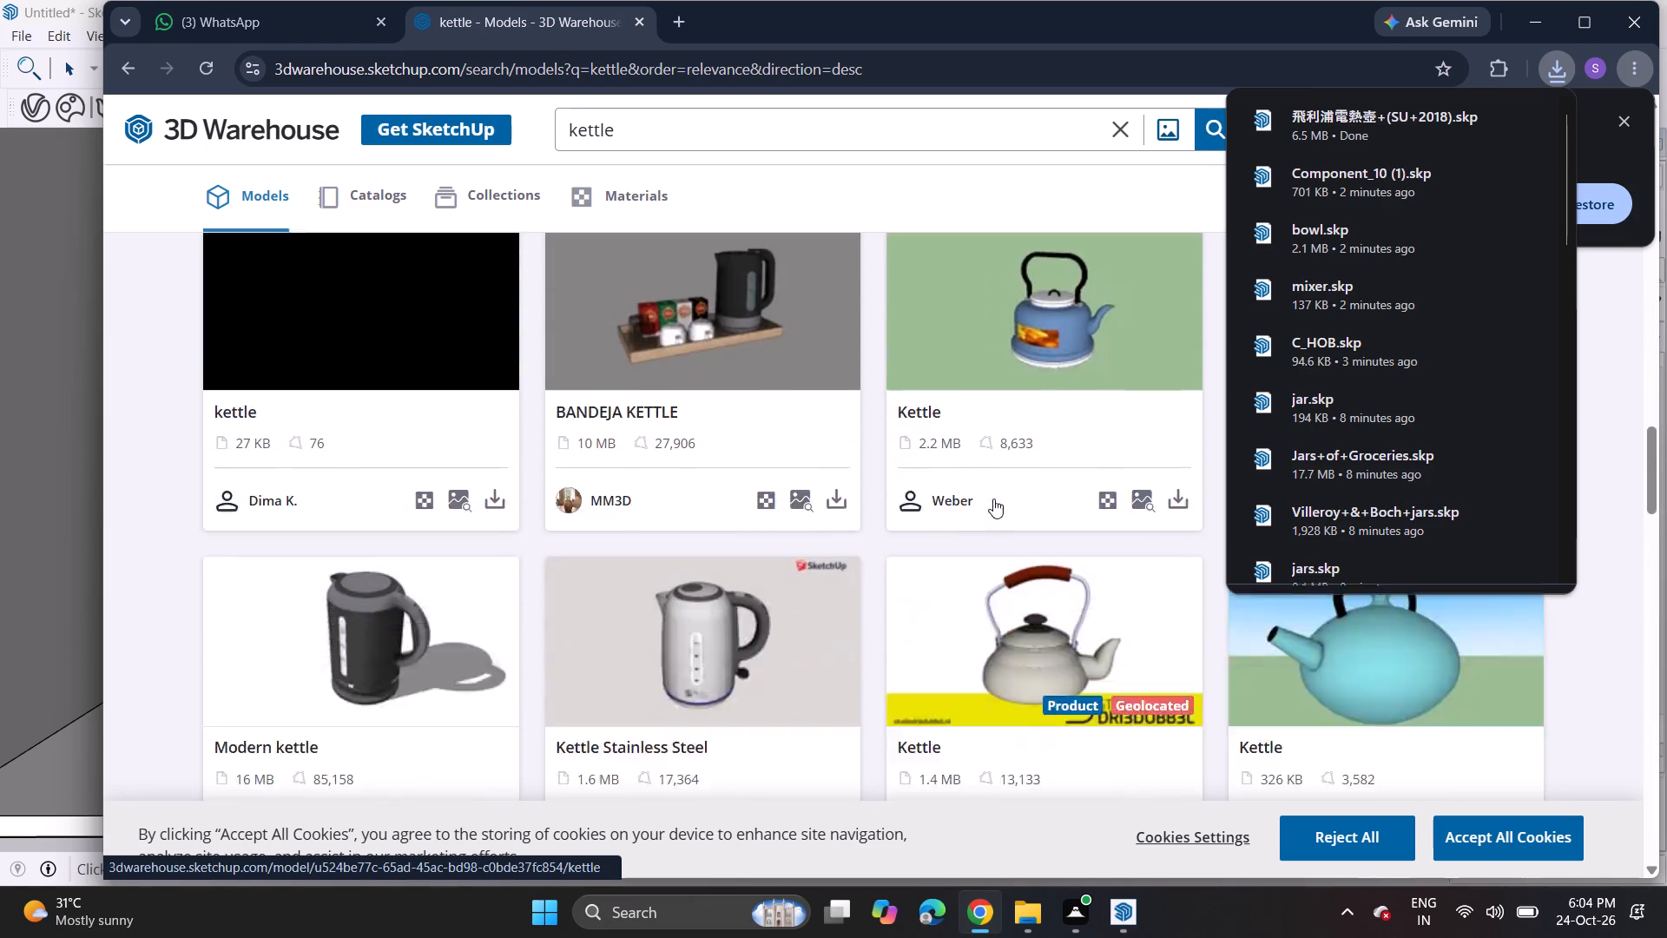
Search the model library for plates and examine the results, loading more of them at the end of the list.
left_click(1104, 142)
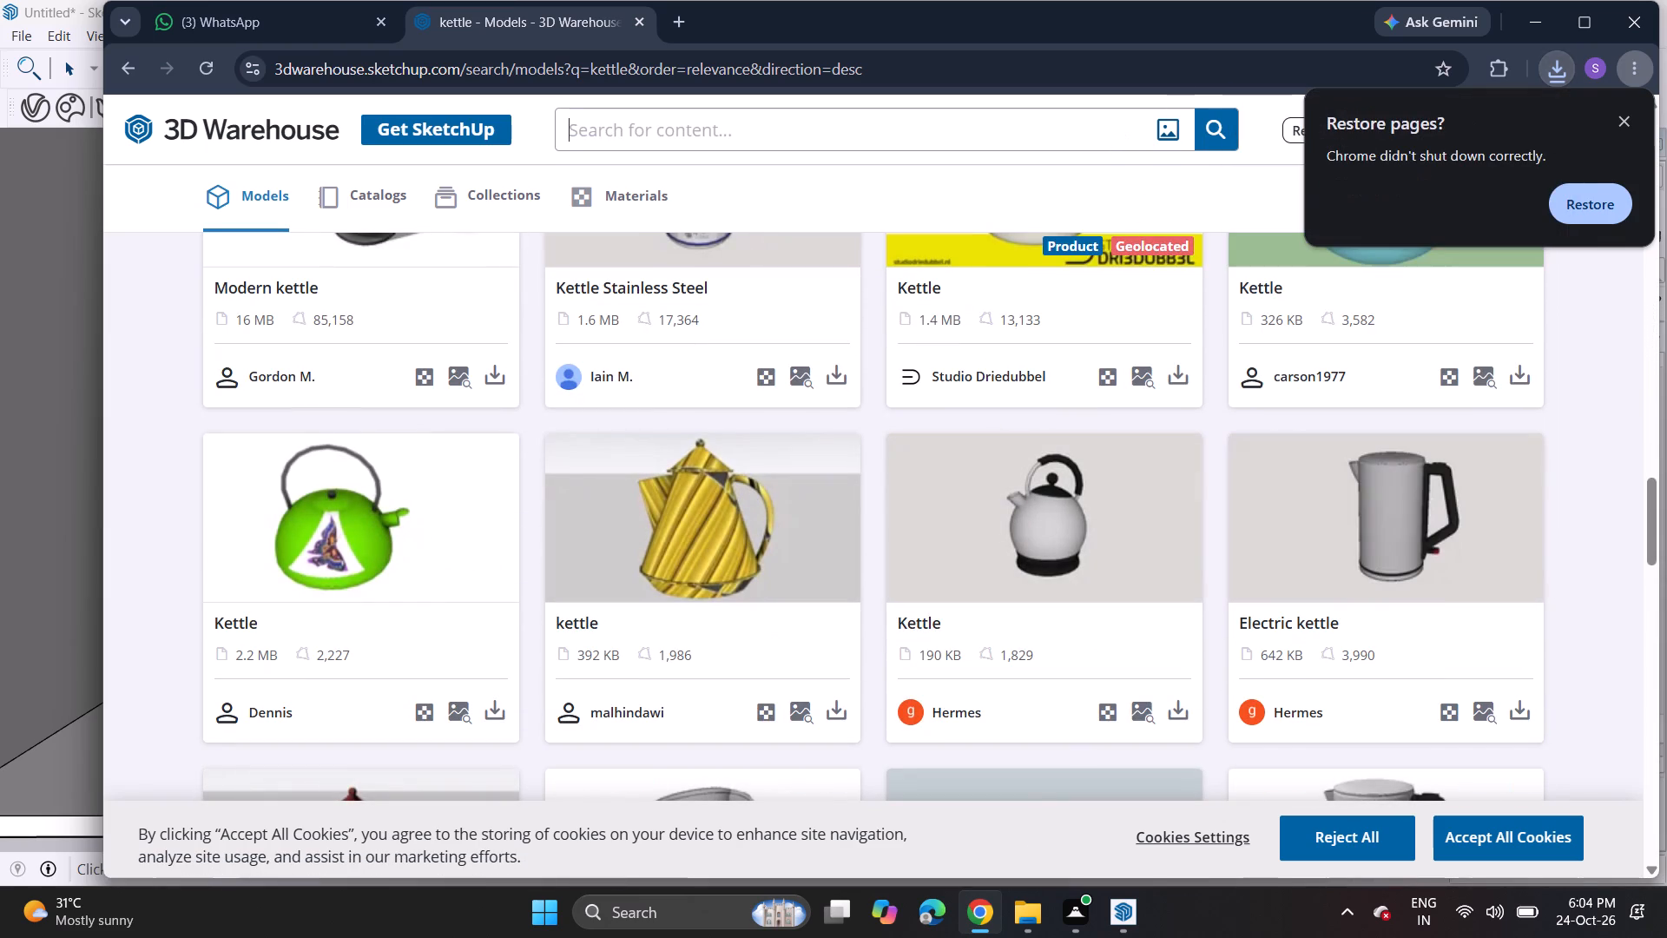
type("plates")
key("Return")
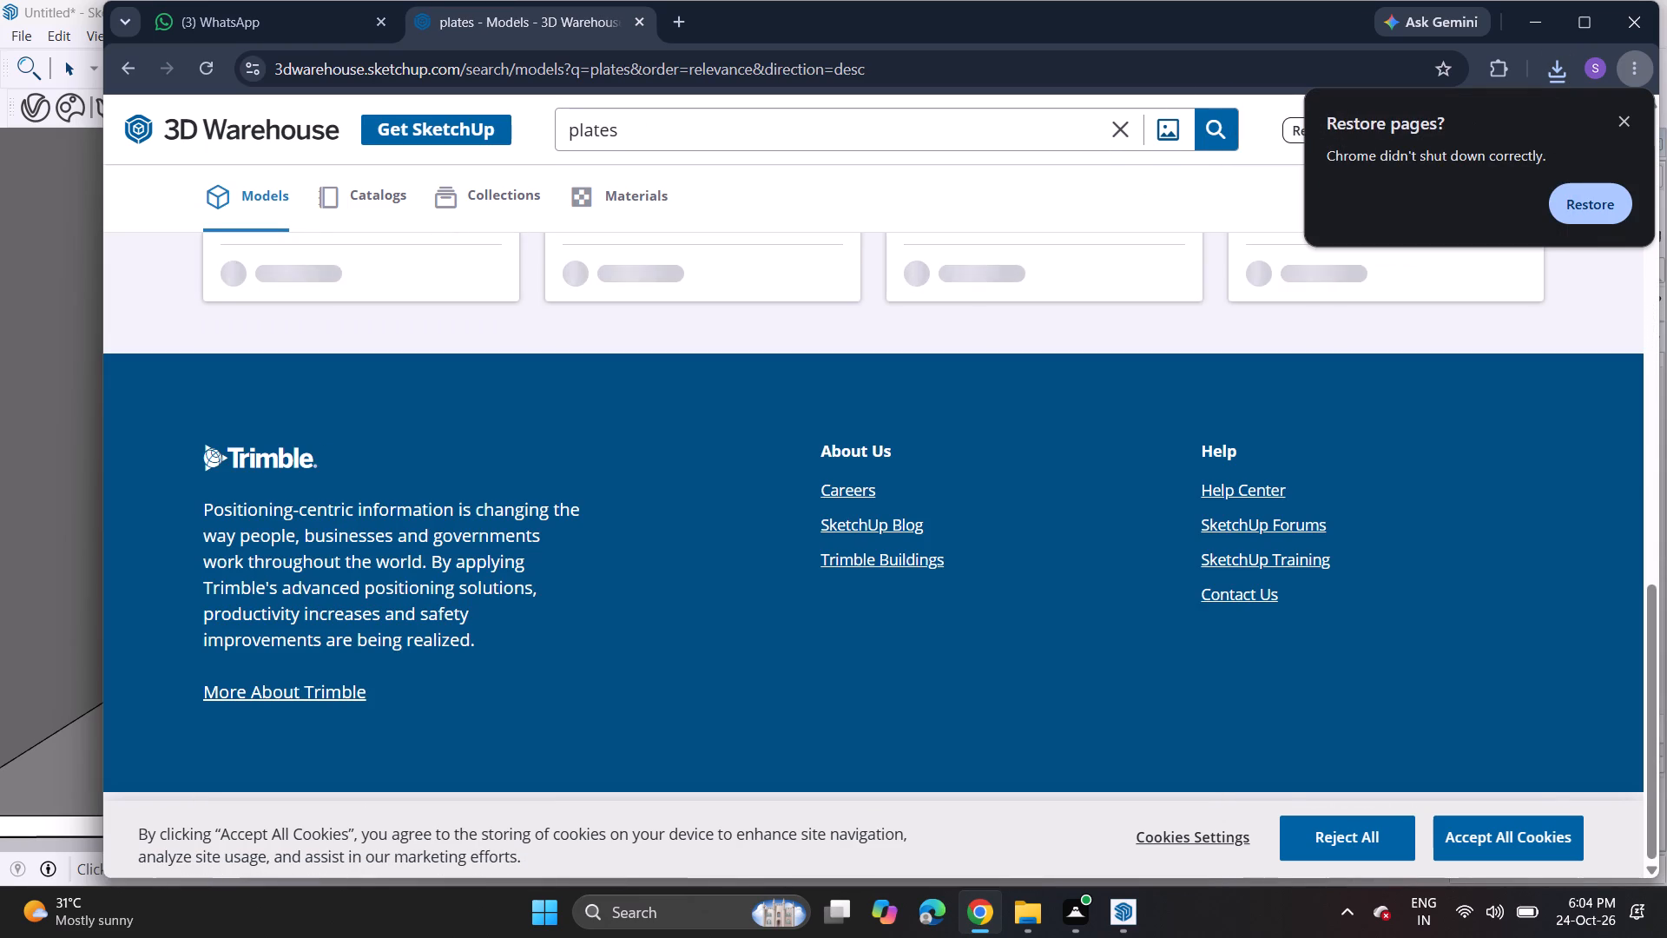
scroll(886, 332, "up", 13)
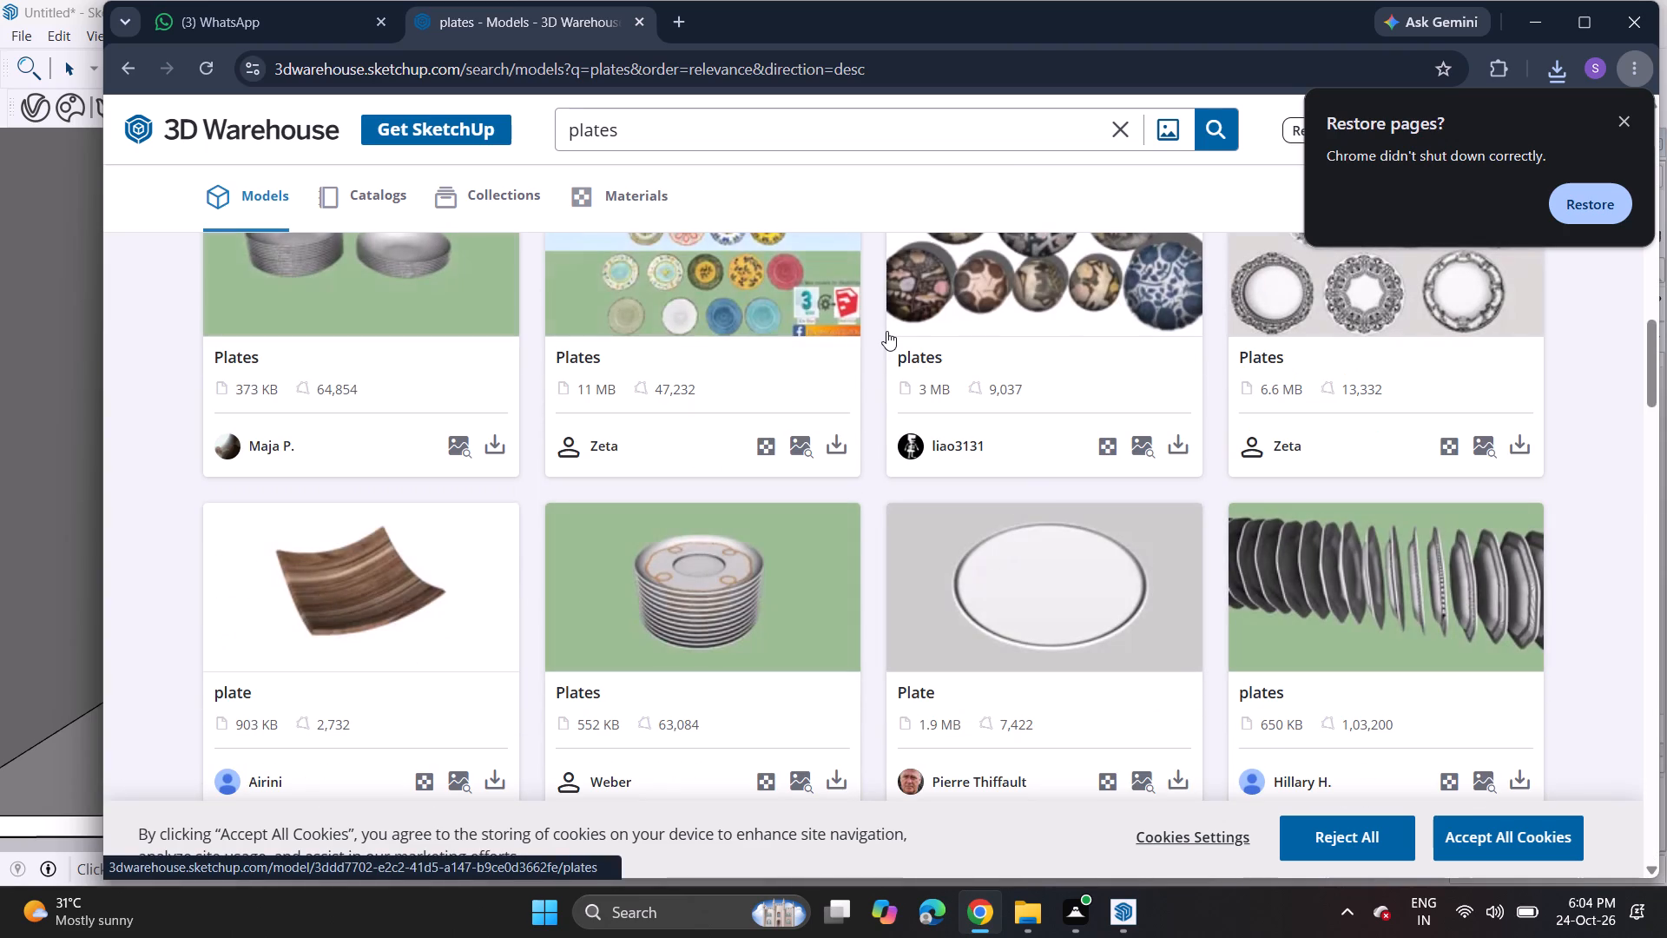
scroll(924, 412, "up", 4)
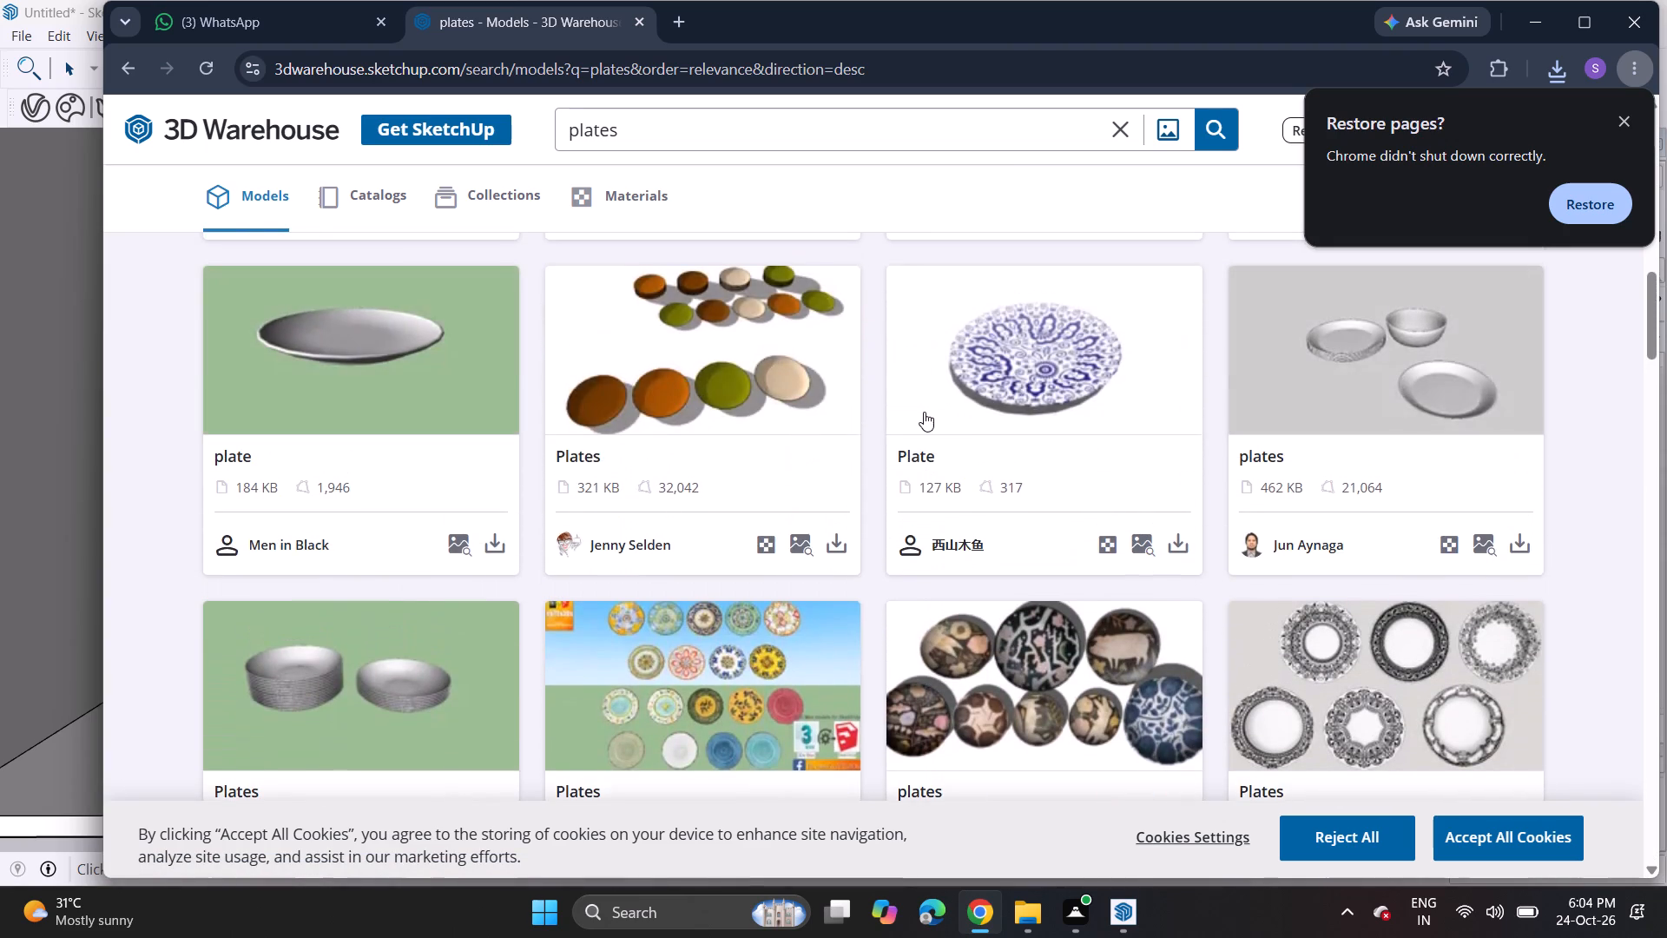
scroll(924, 412, "up", 9)
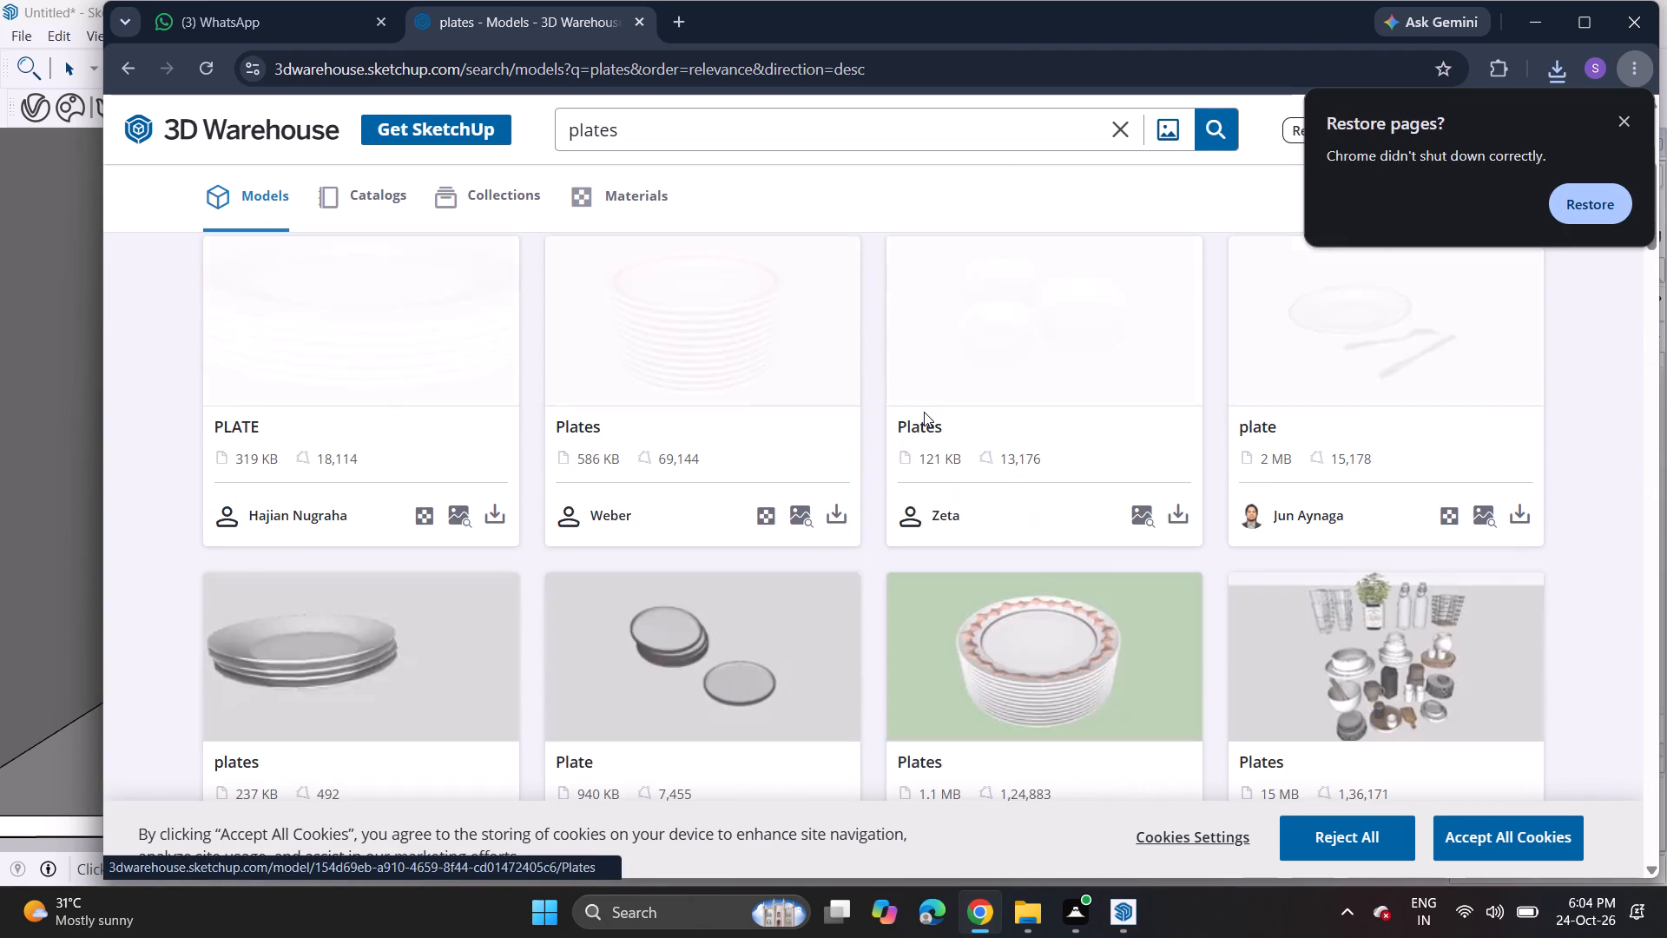
scroll(924, 412, "up", 6)
scroll(924, 412, "down", 11)
scroll(924, 412, "up", 1)
scroll(924, 412, "down", 1)
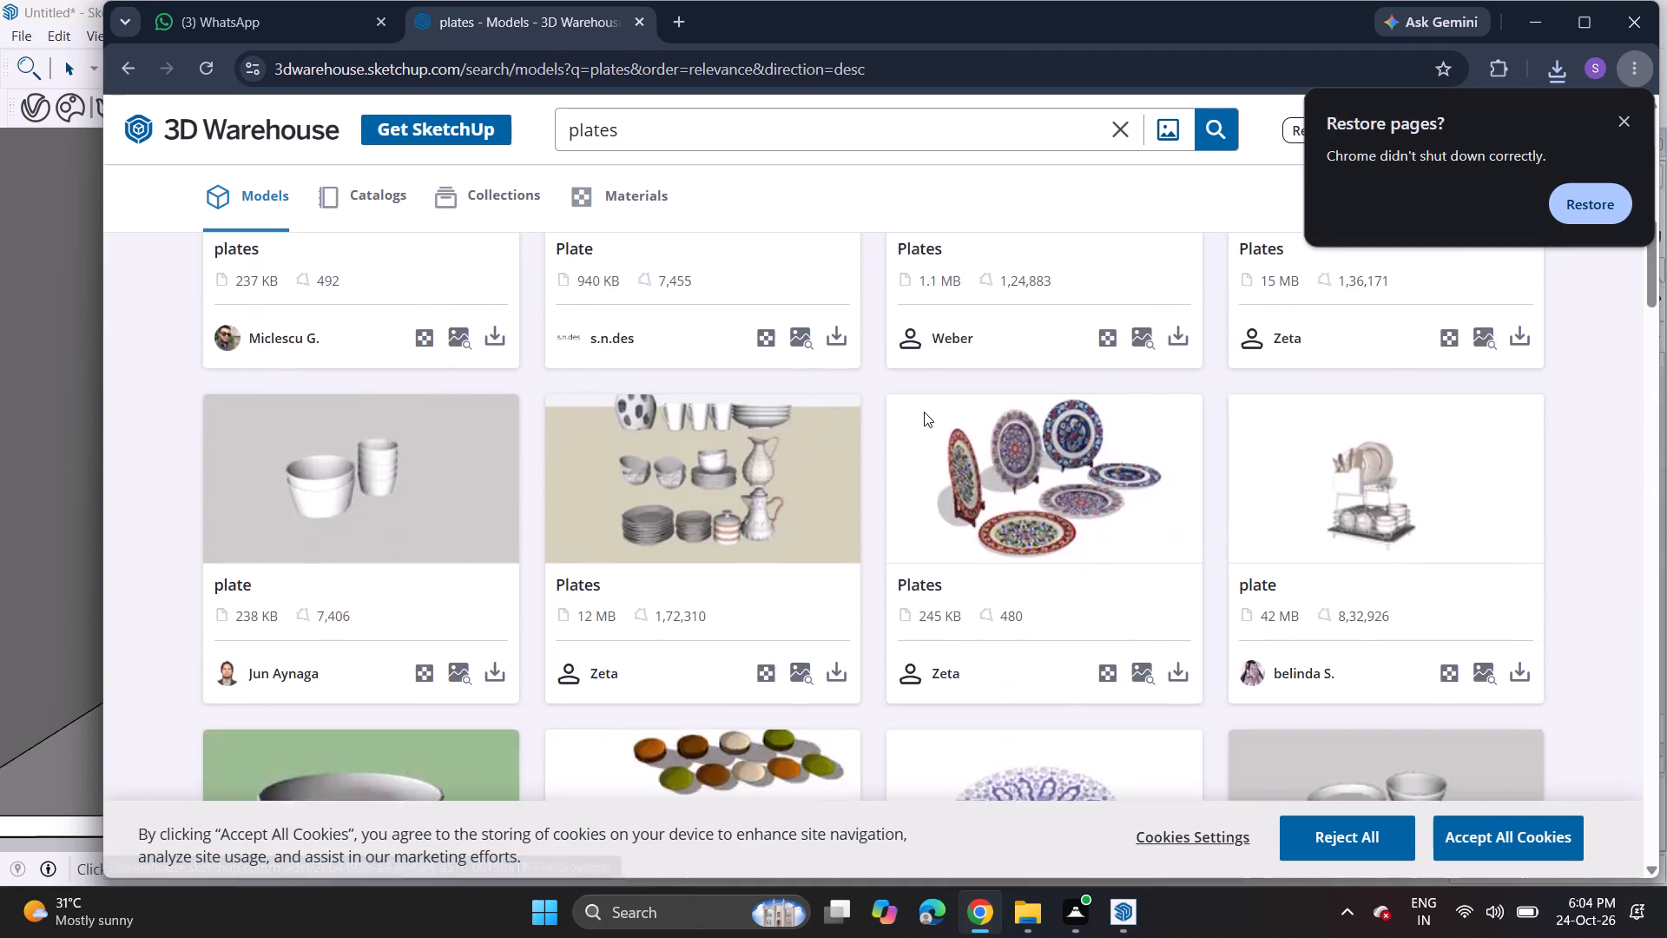
scroll(924, 412, "down", 15)
scroll(924, 412, "down", 13)
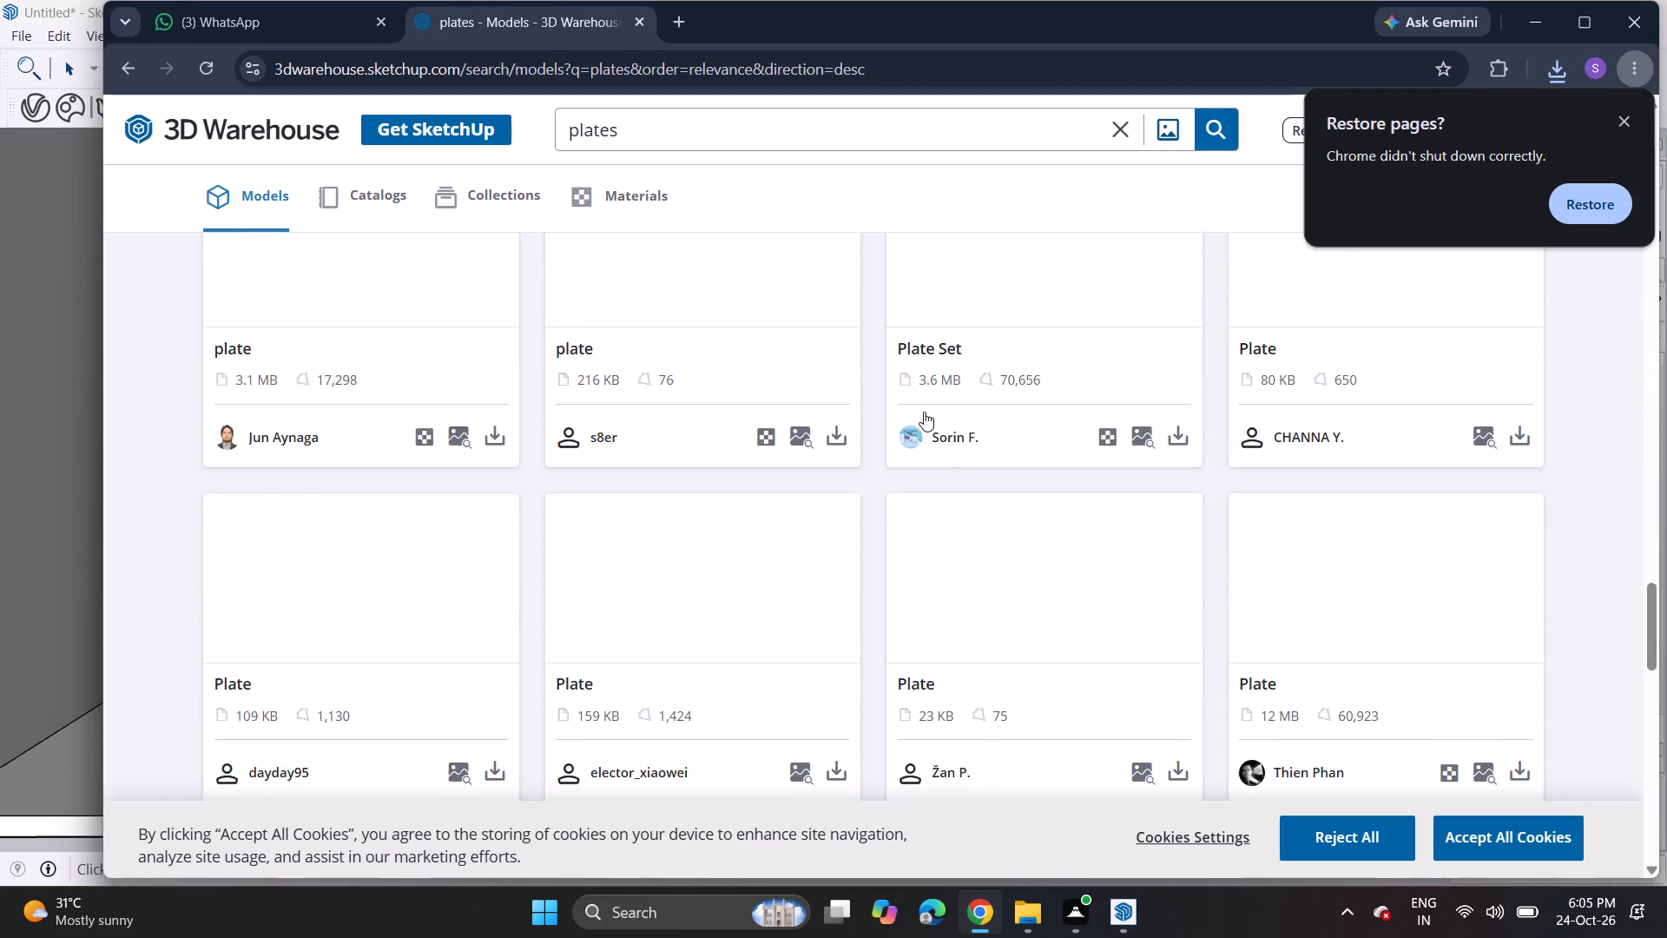
scroll(924, 412, "down", 13)
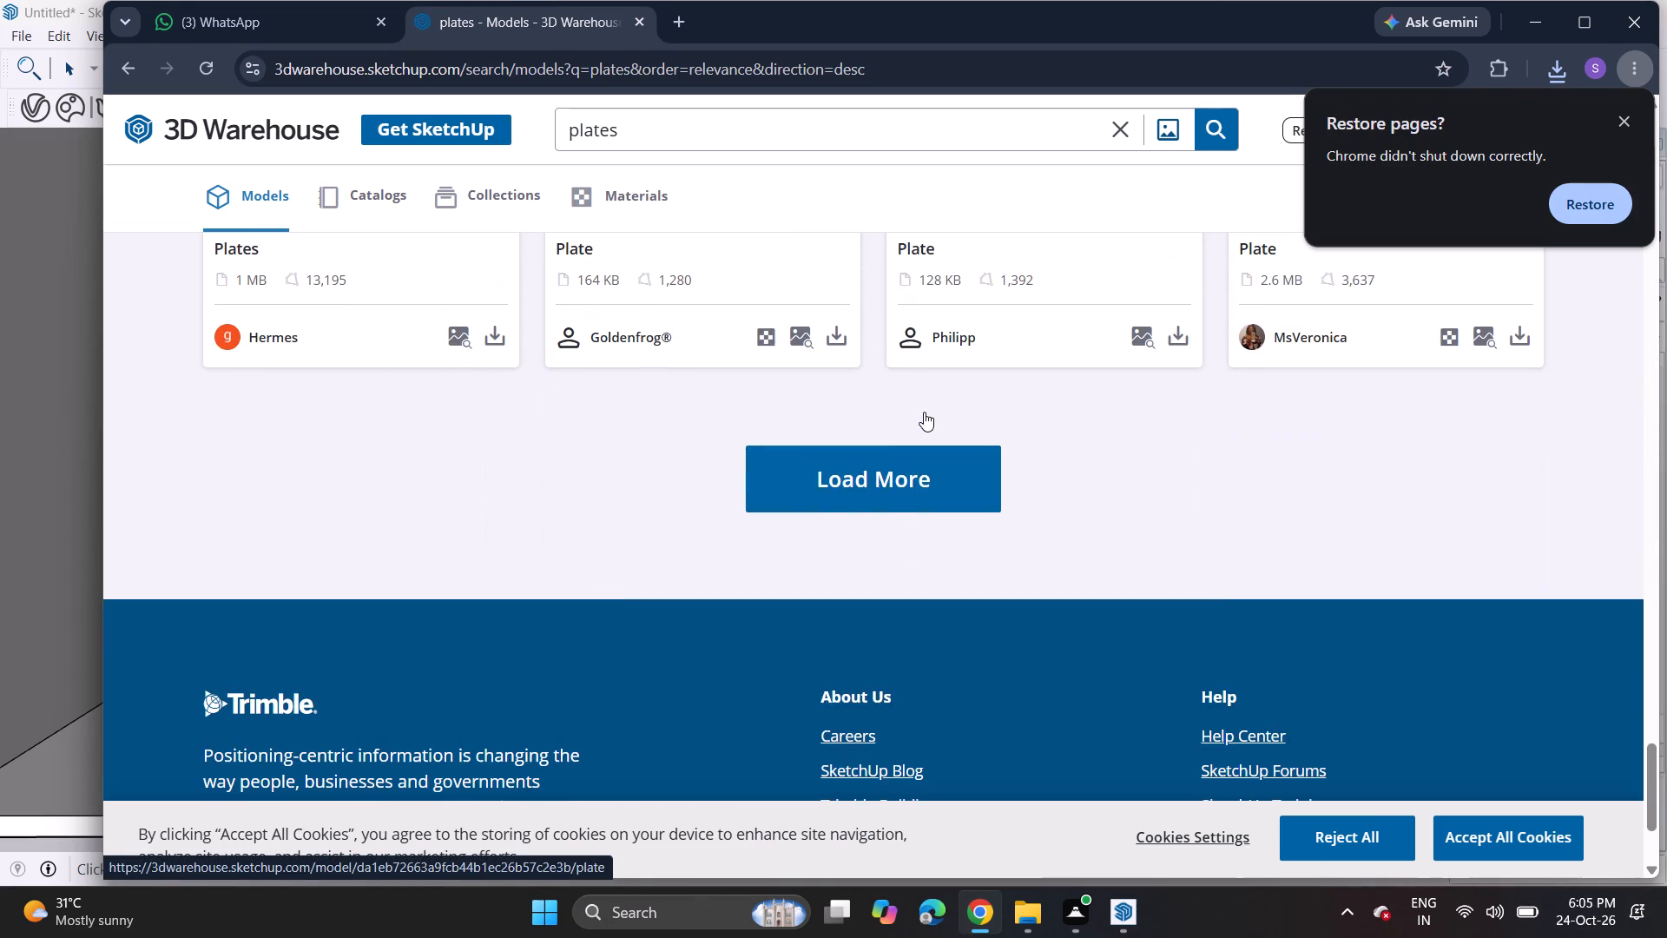
left_click(910, 459)
scroll(914, 453, "up", 3)
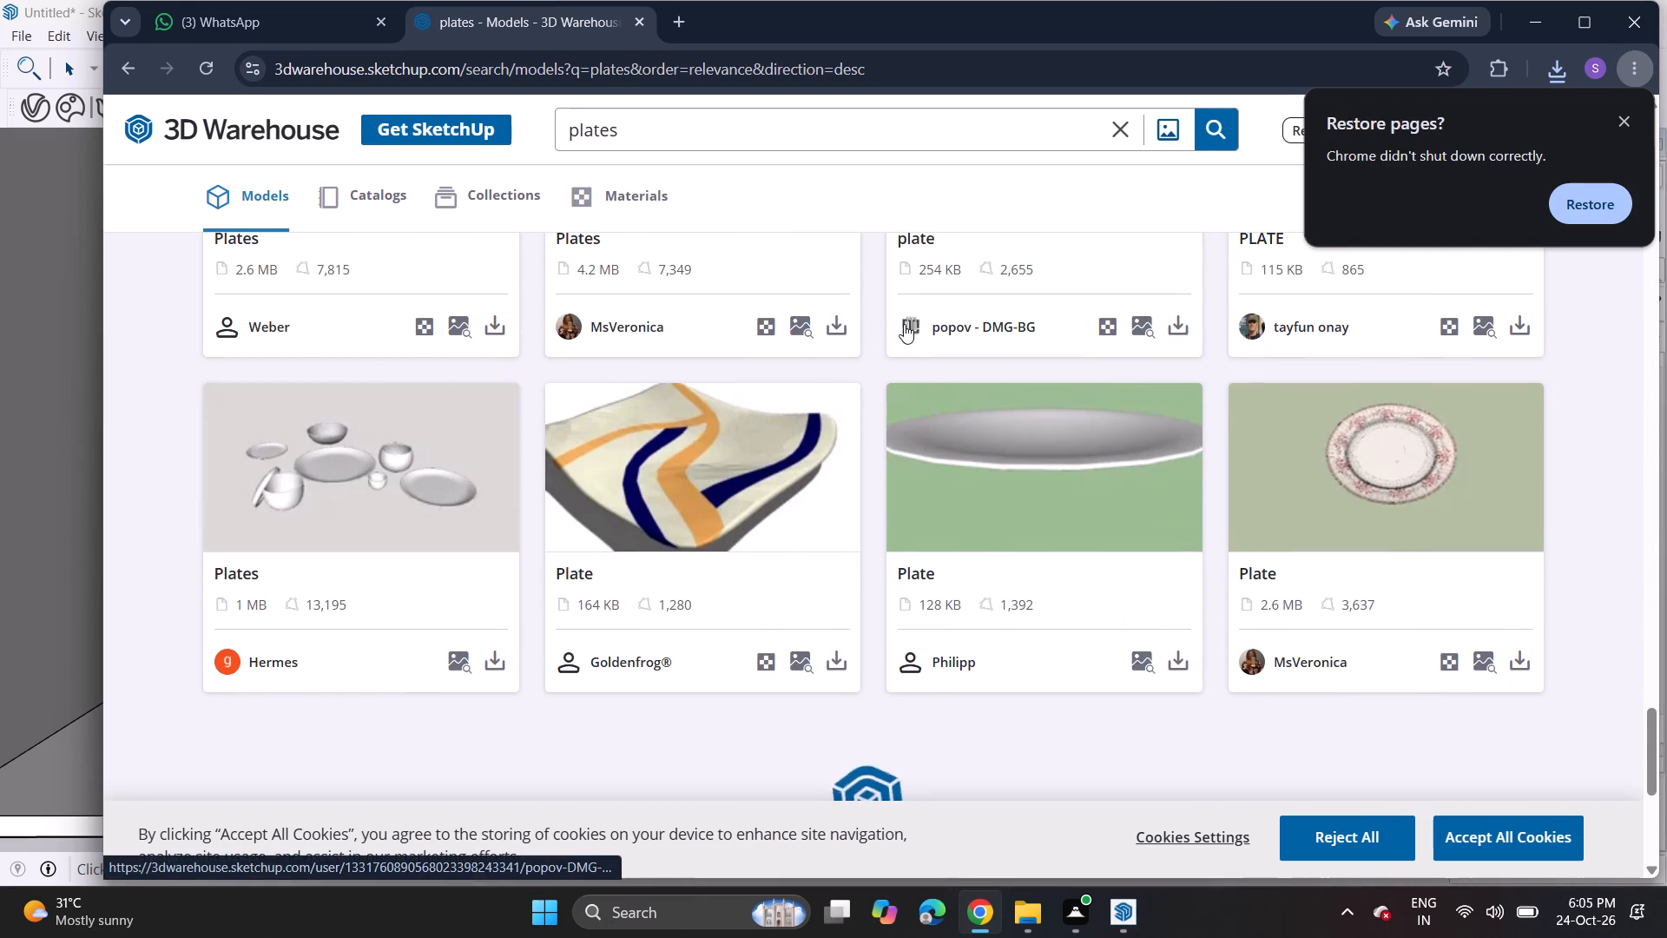
scroll(812, 399, "down", 4)
scroll(810, 399, "up", 3)
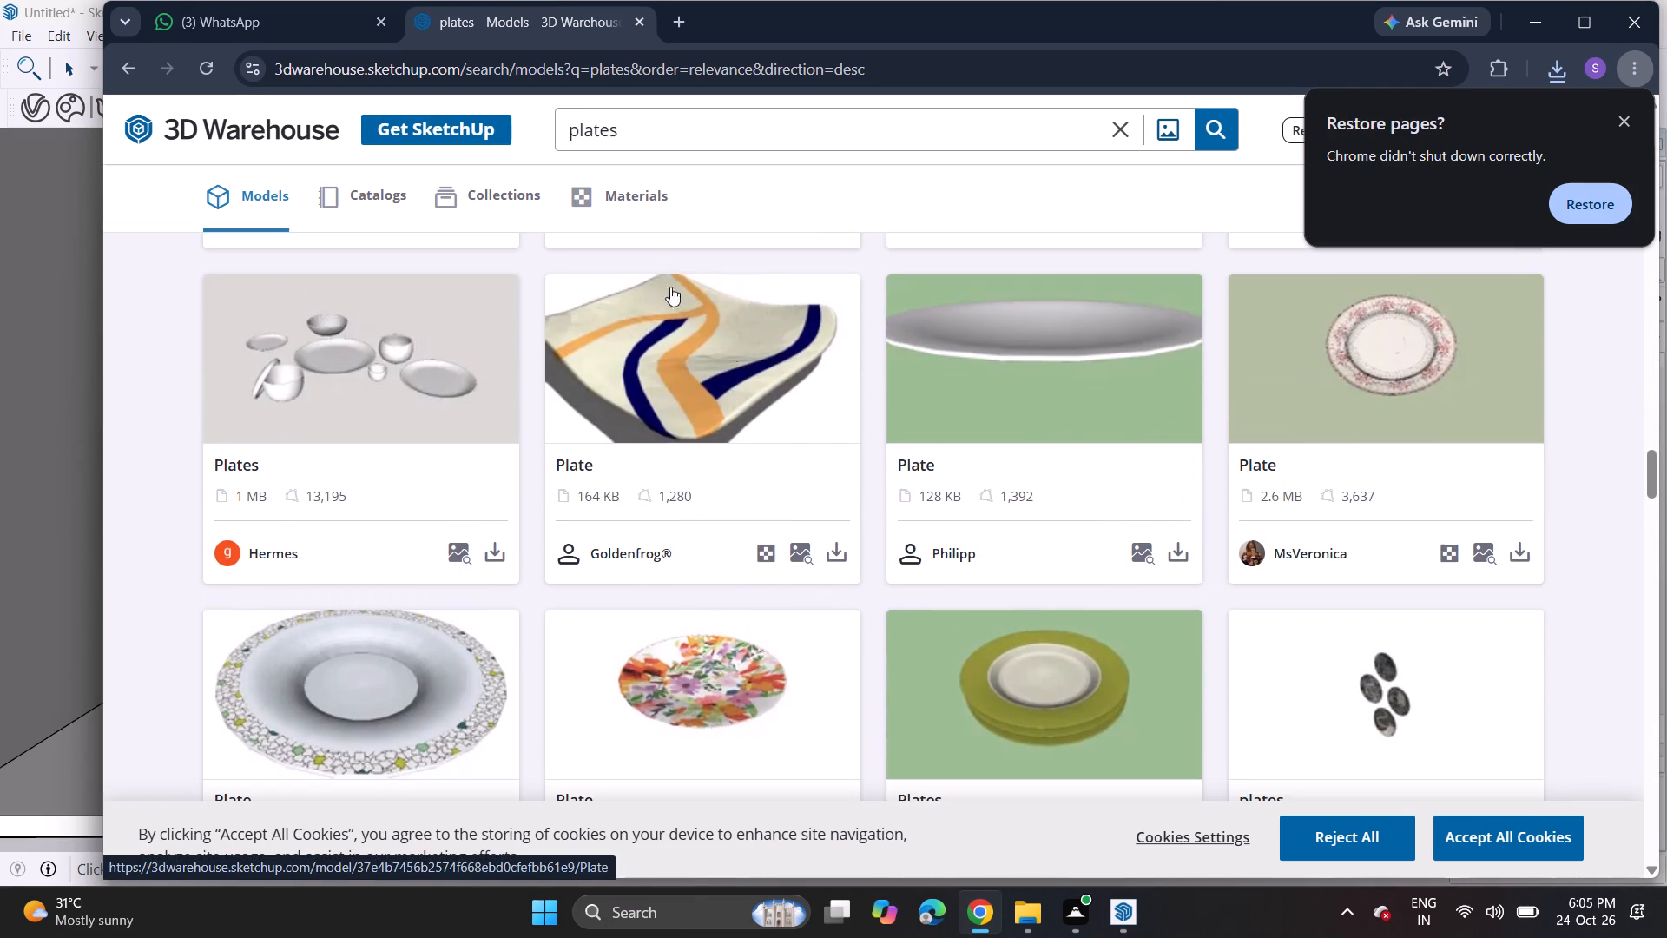
Narrow the model search to plates tray and examine the results for a suitable set of plates.
left_click(676, 122)
key("space")
type("tray")
key("Return")
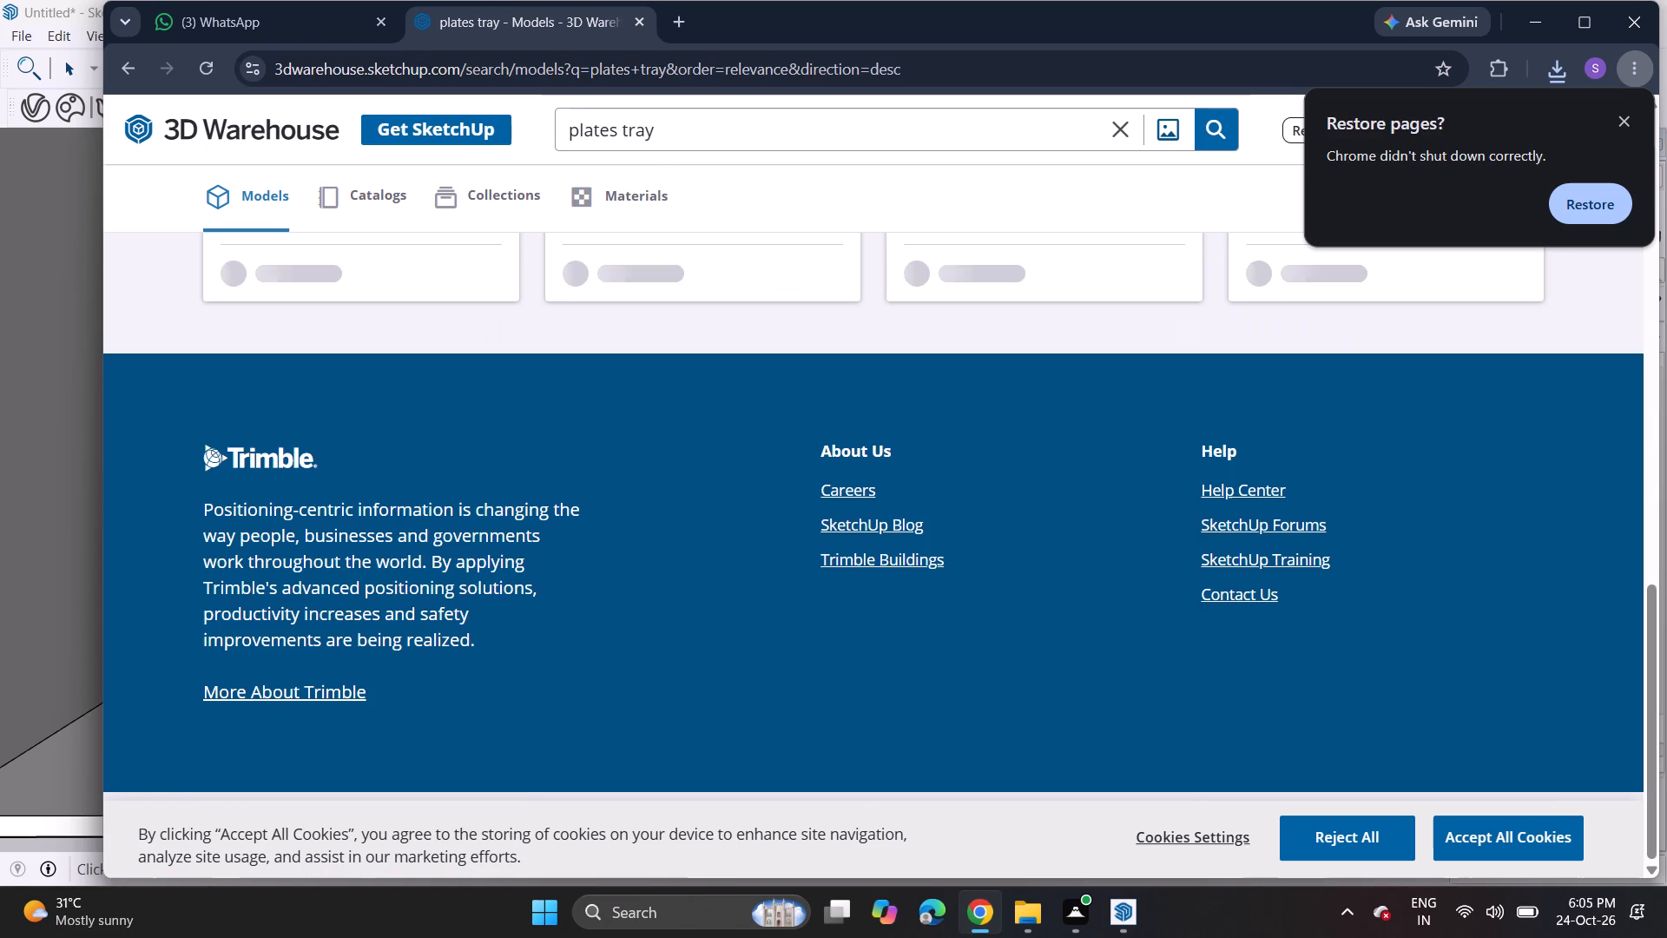
scroll(641, 293, "up", 7)
scroll(641, 294, "down", 1)
scroll(641, 294, "up", 4)
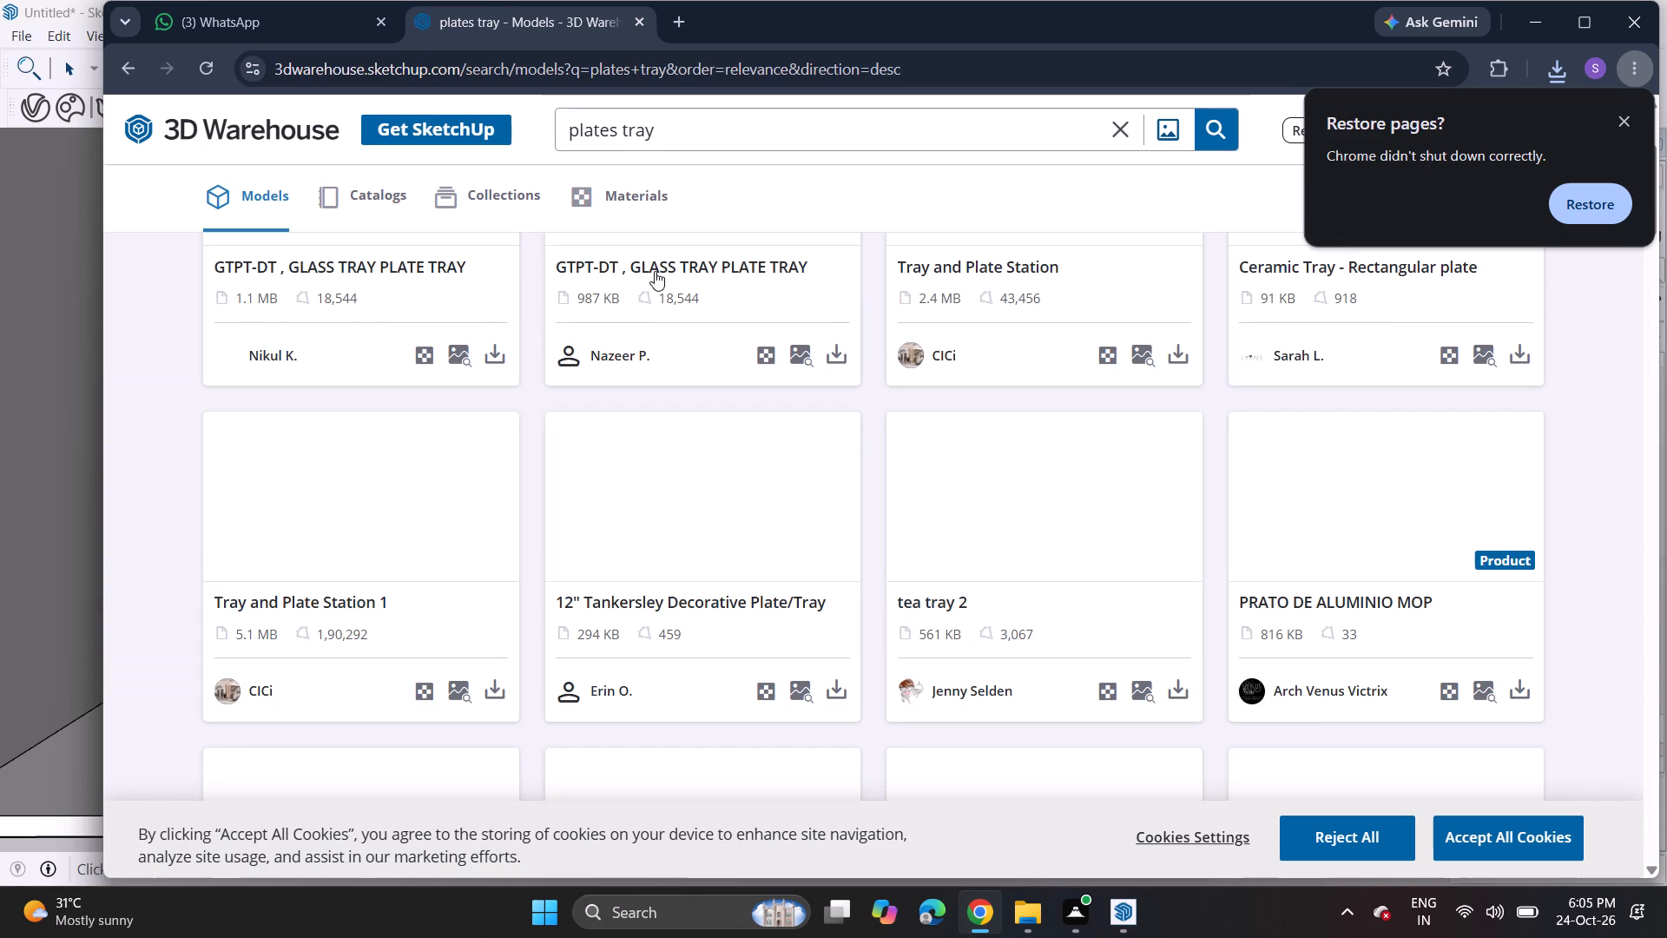
scroll(603, 433, "down", 2)
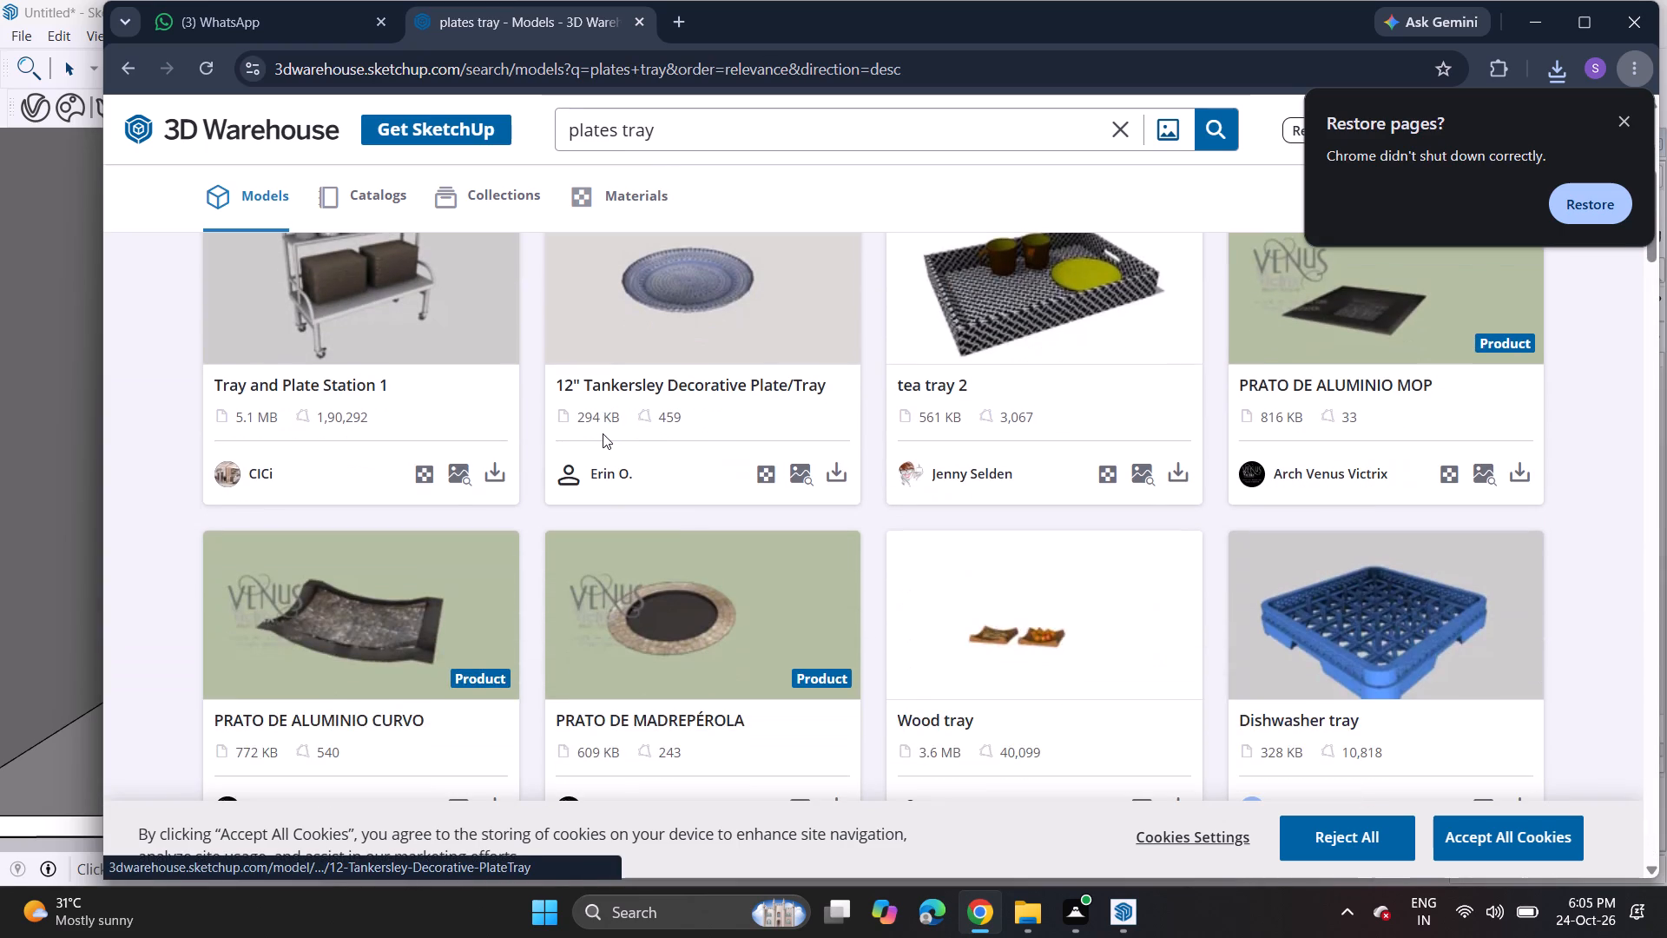
scroll(597, 433, "down", 4)
scroll(601, 428, "up", 1)
scroll(601, 428, "down", 1)
scroll(601, 428, "up", 11)
scroll(607, 393, "down", 1)
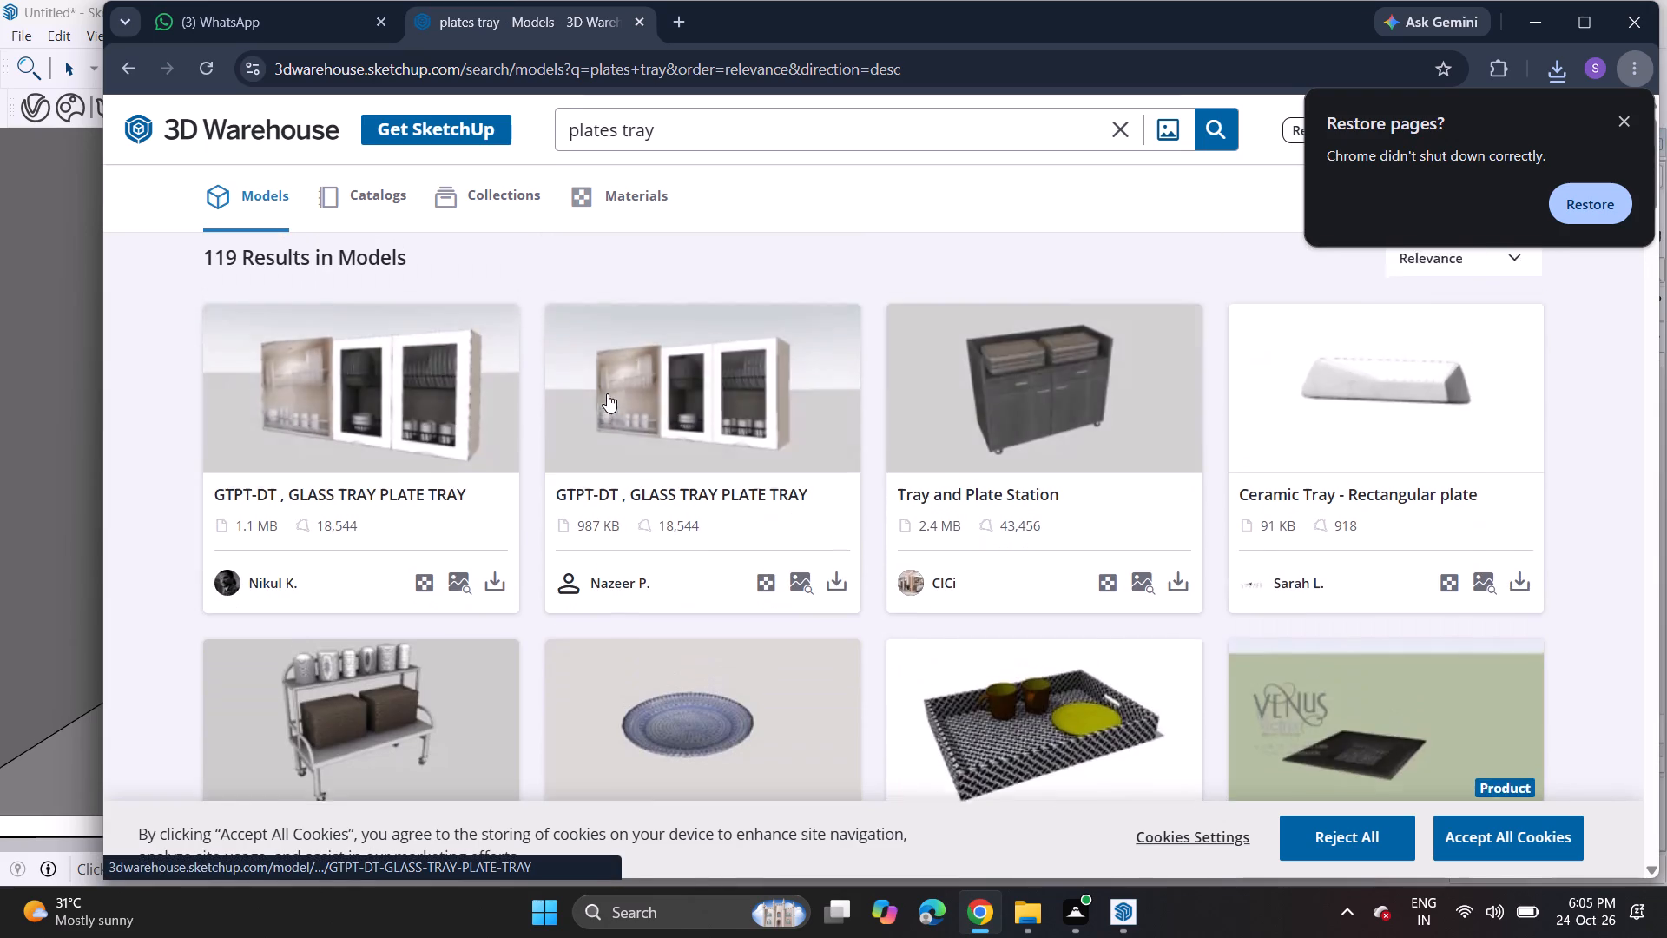
scroll(607, 393, "down", 8)
scroll(607, 393, "up", 1)
scroll(607, 393, "down", 6)
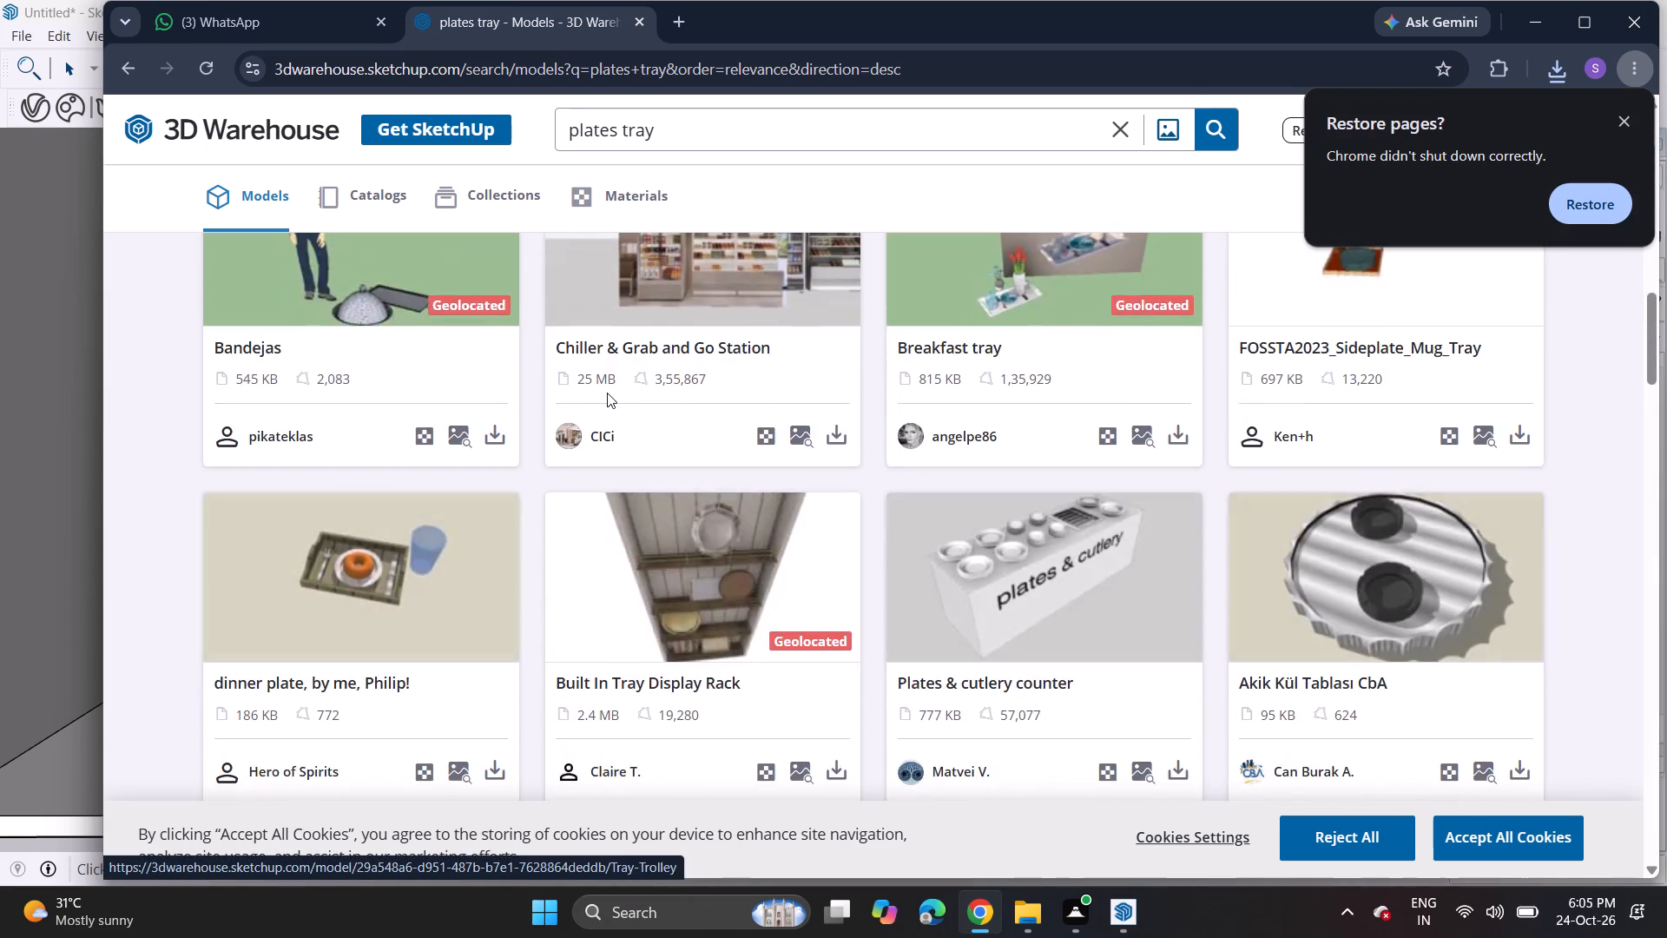
scroll(607, 393, "down", 16)
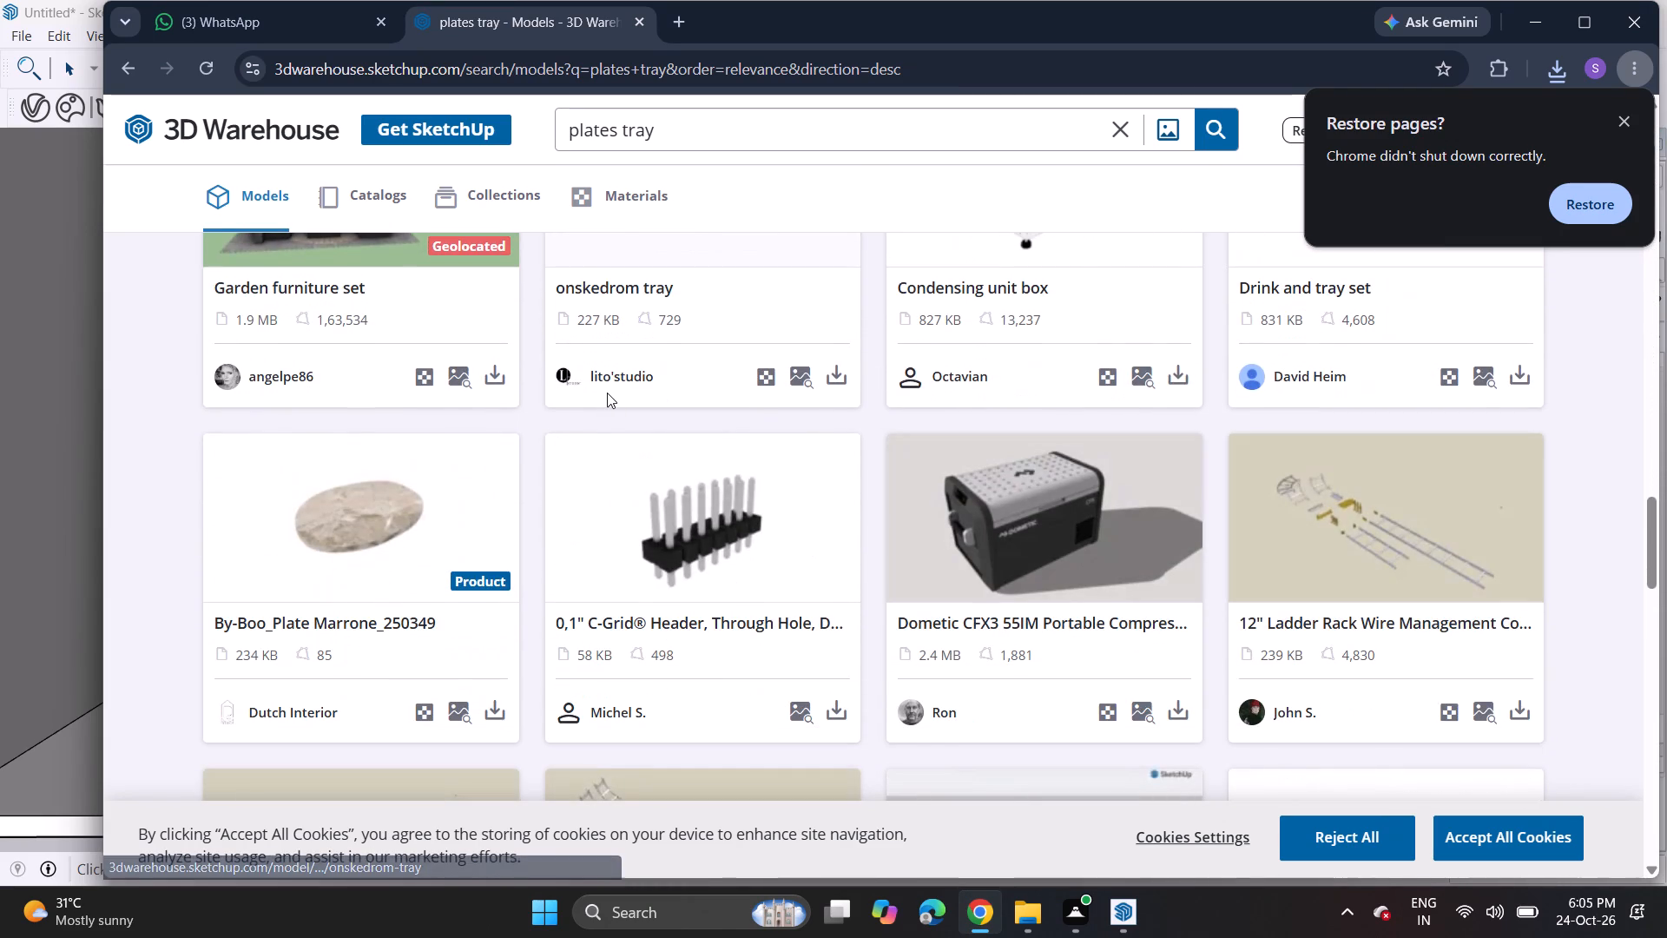
scroll(607, 393, "down", 6)
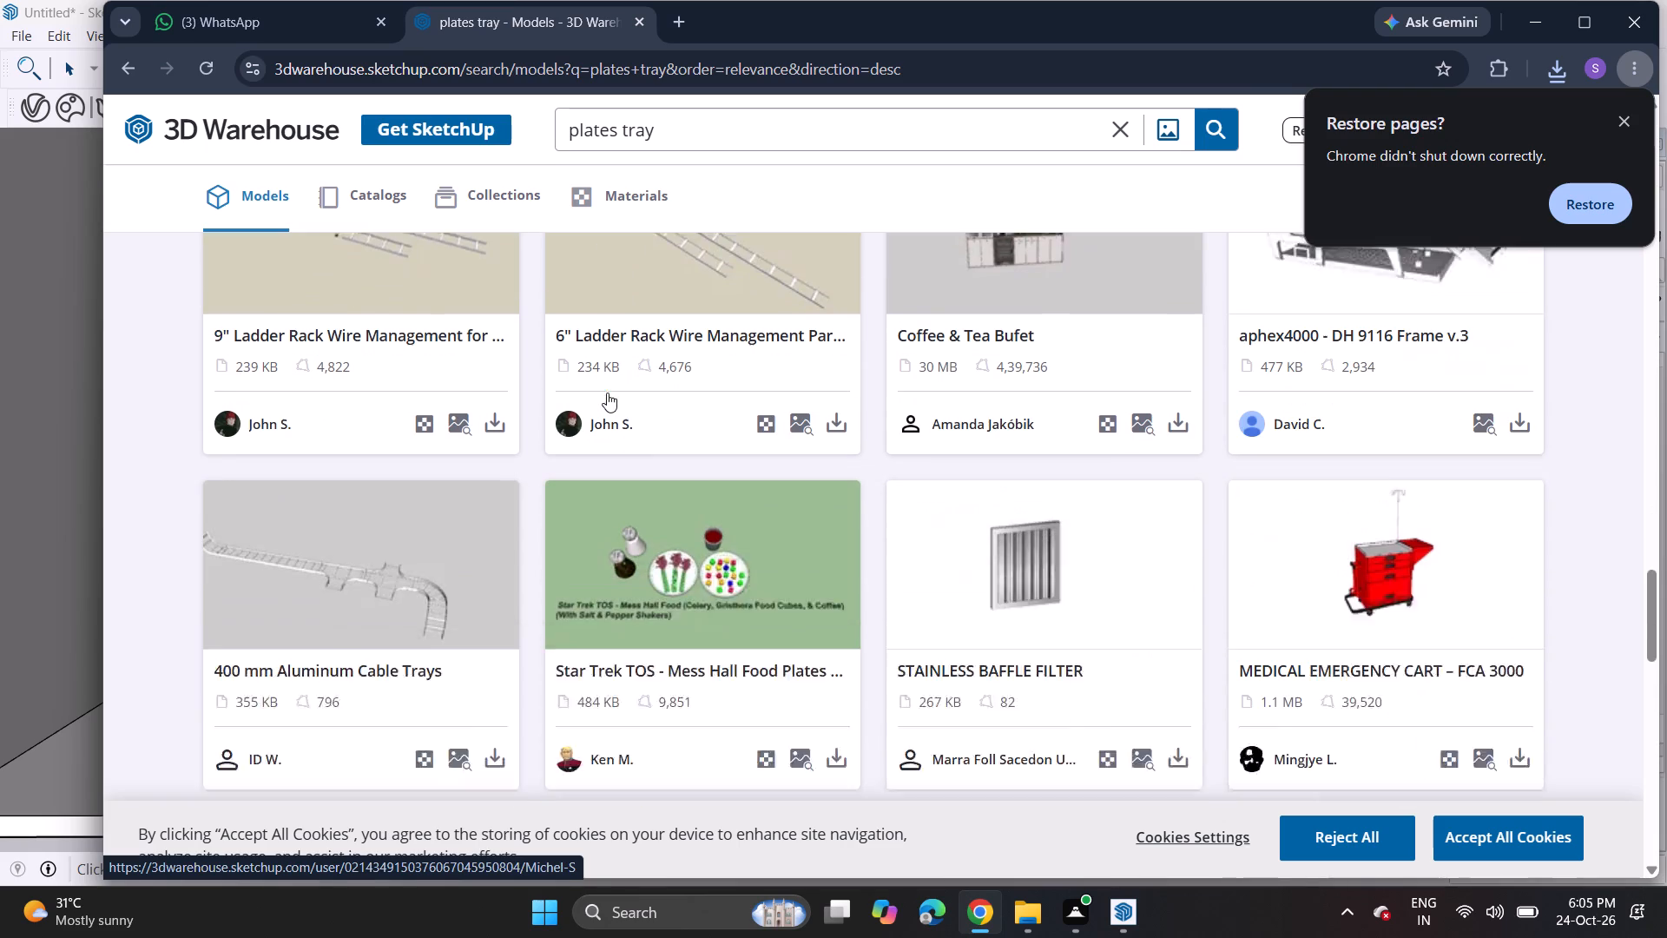
scroll(607, 393, "down", 3)
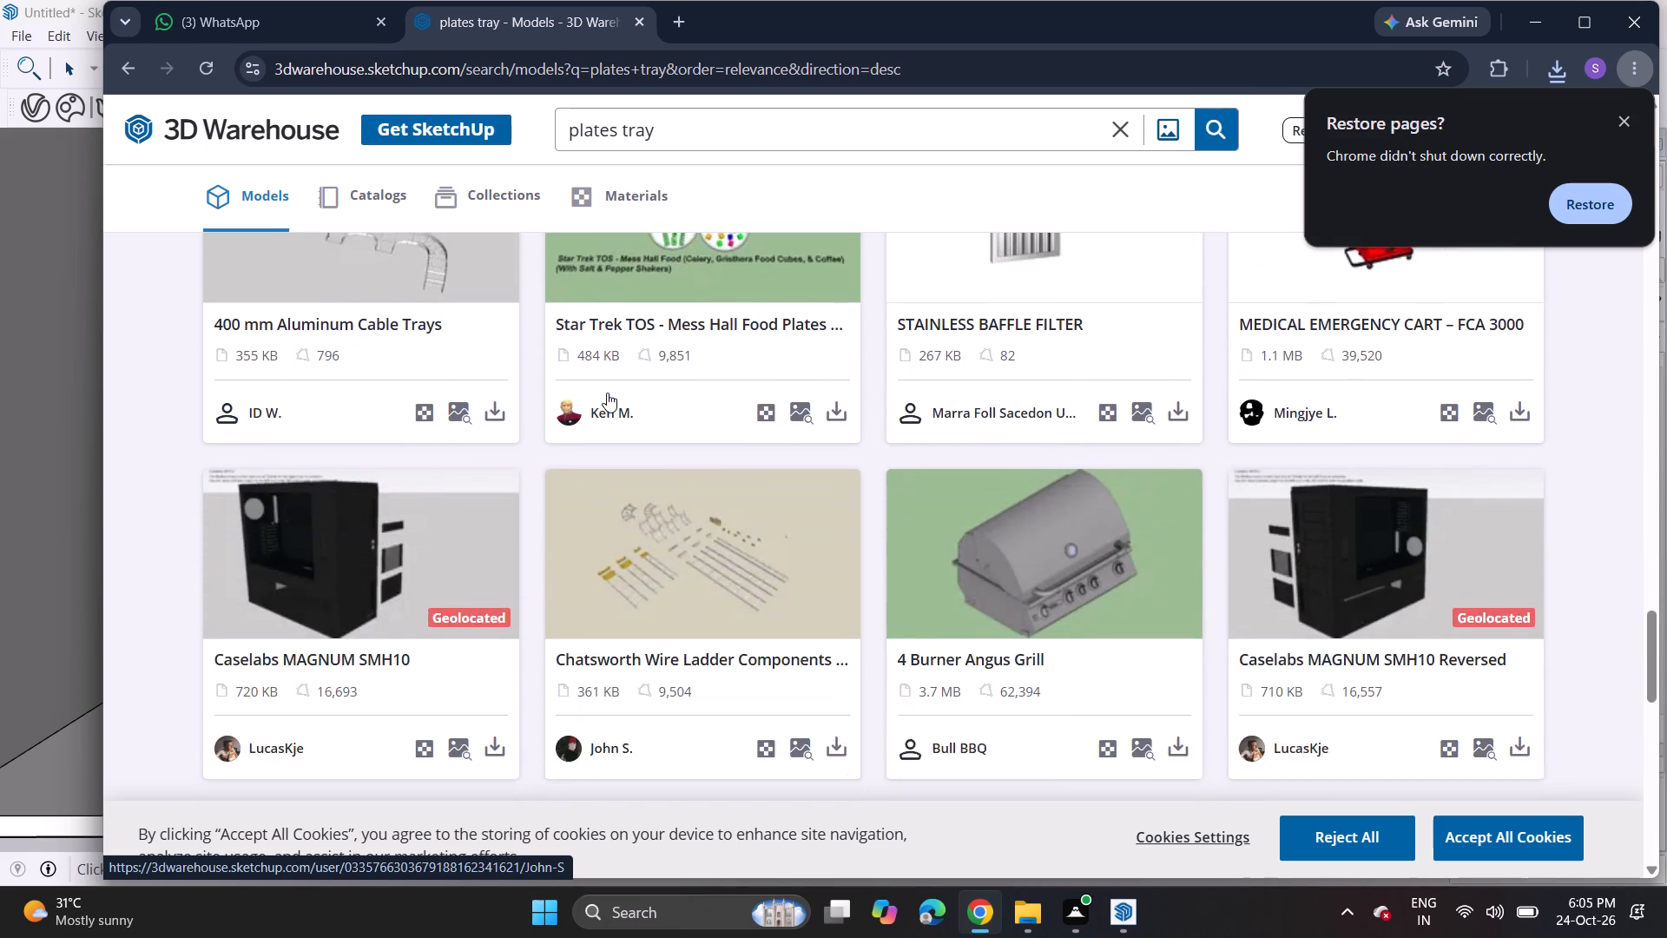
scroll(607, 393, "down", 7)
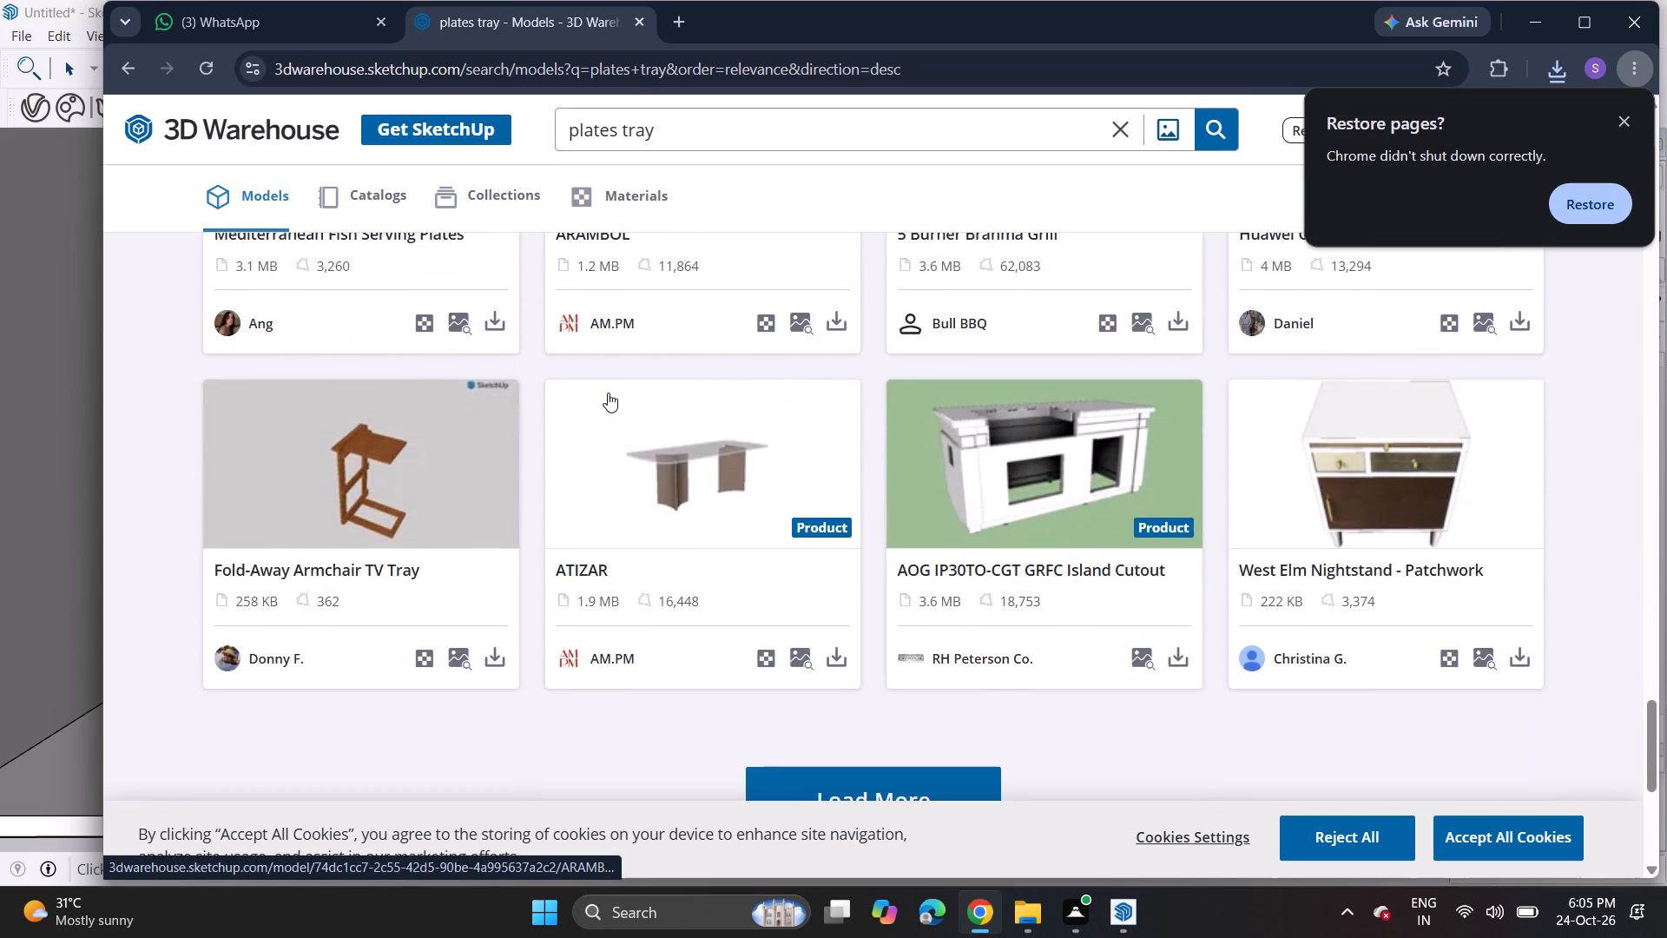
scroll(608, 393, "up", 5)
Search for plates again and download the 3.6 MB Plate Set model of stacked plates as a SketchUp file.
left_click(683, 125)
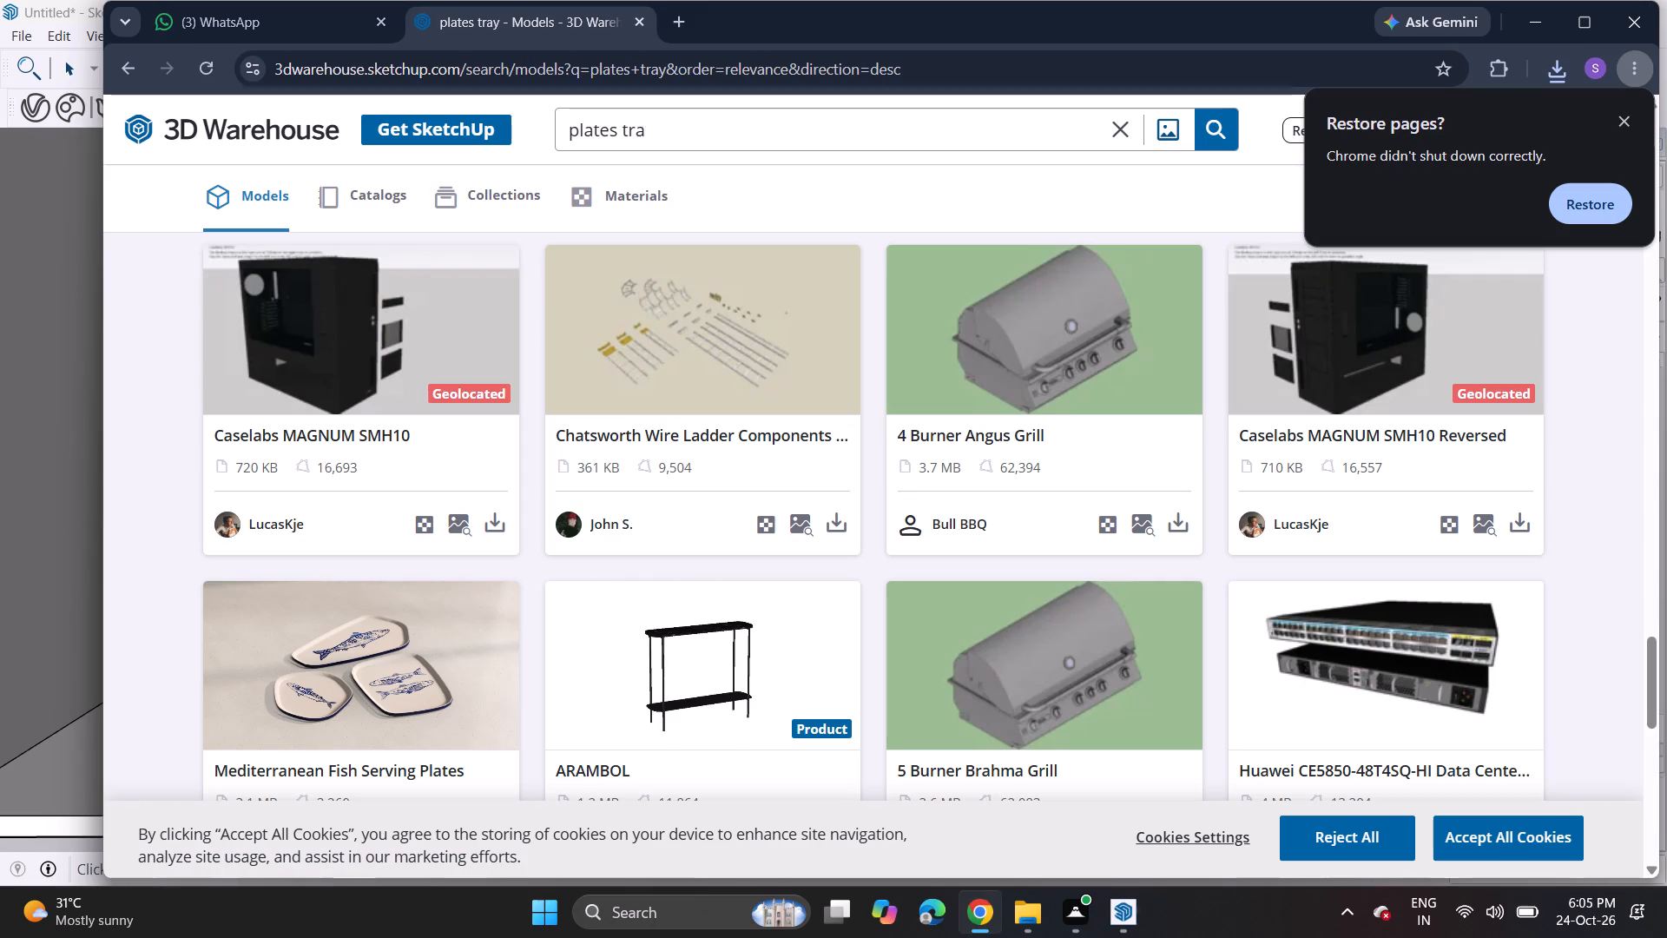
key("BackSpace")
key("BackSpace")
key("BackSpace")
key("BackSpace")
key("BackSpace")
key("Return")
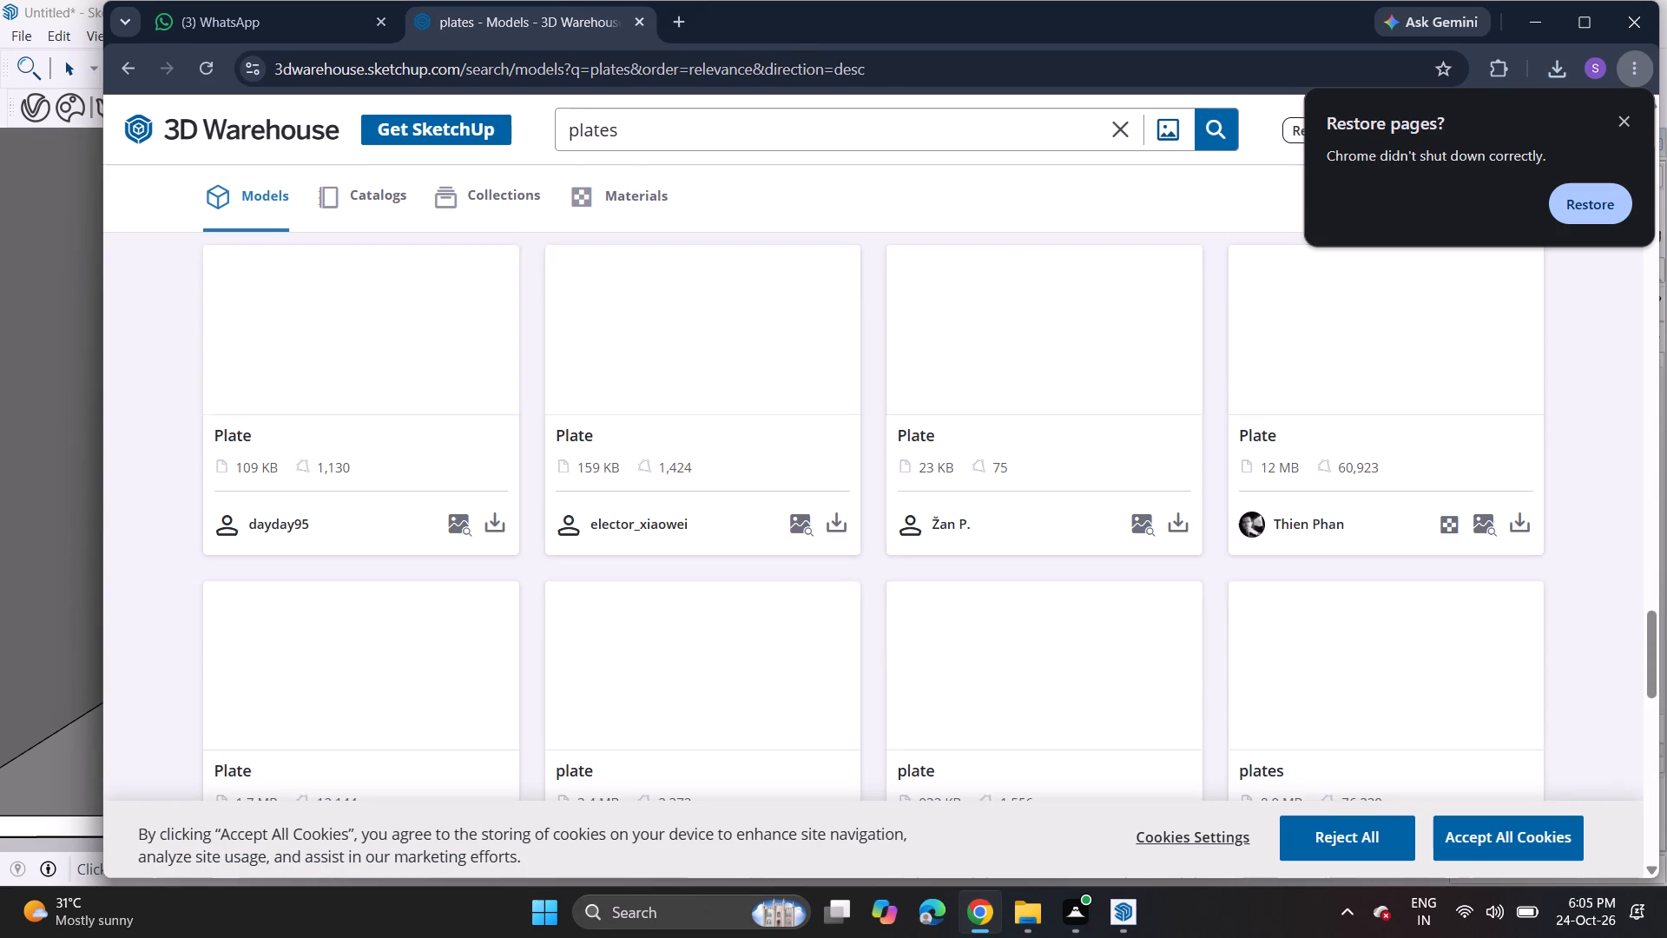
scroll(769, 147, "up", 4)
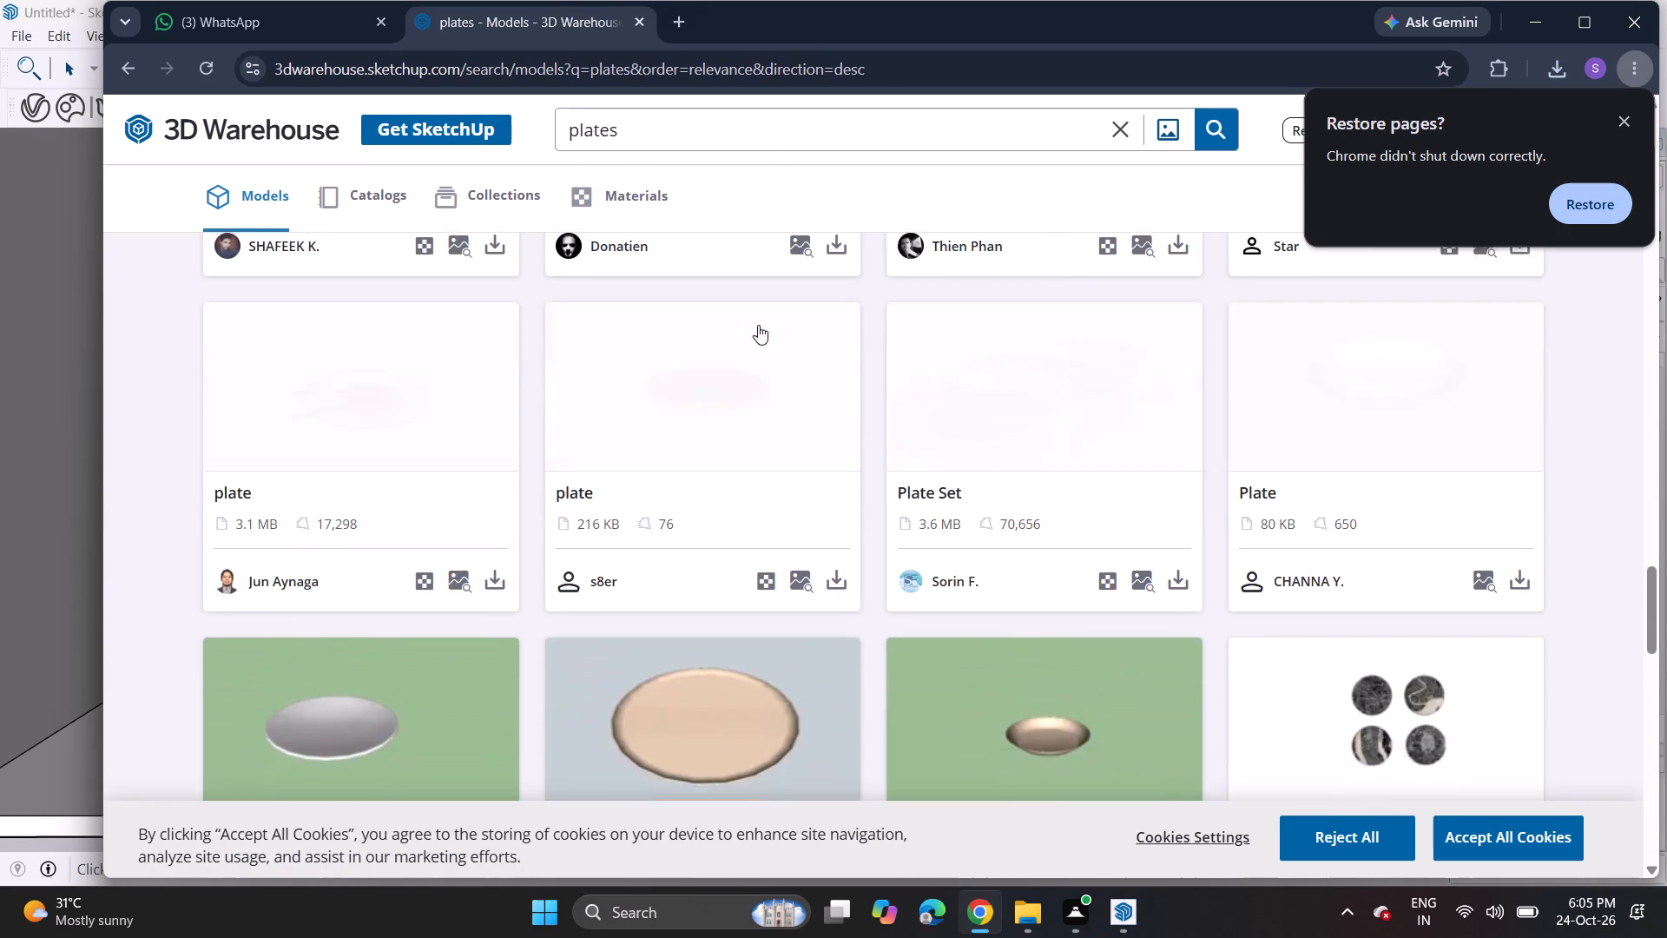
scroll(758, 366, "up", 3)
scroll(758, 367, "down", 1)
scroll(758, 367, "up", 1)
scroll(758, 369, "down", 5)
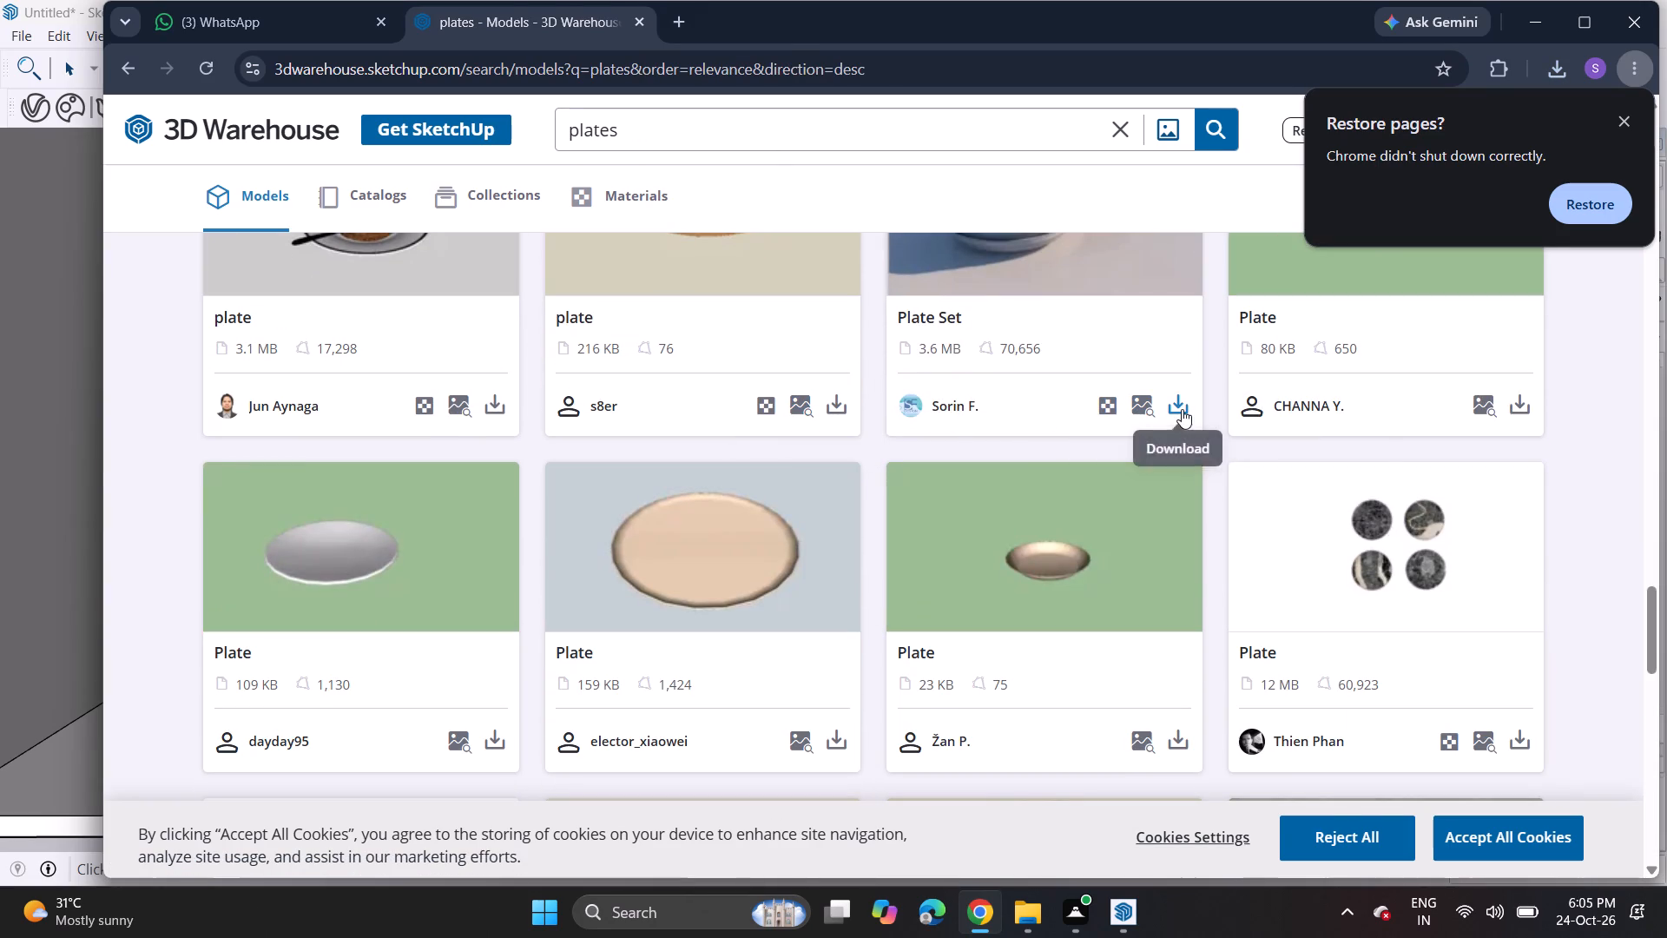
left_click(1182, 409)
left_click(1187, 460)
Download the PLATE 75842 model, the plates standing in a rack, as a SketchUp file.
scroll(899, 514, "up", 5)
scroll(891, 505, "down", 5)
scroll(888, 504, "up", 5)
scroll(888, 504, "down", 1)
scroll(888, 504, "up", 3)
scroll(579, 651, "down", 3)
left_click(484, 504)
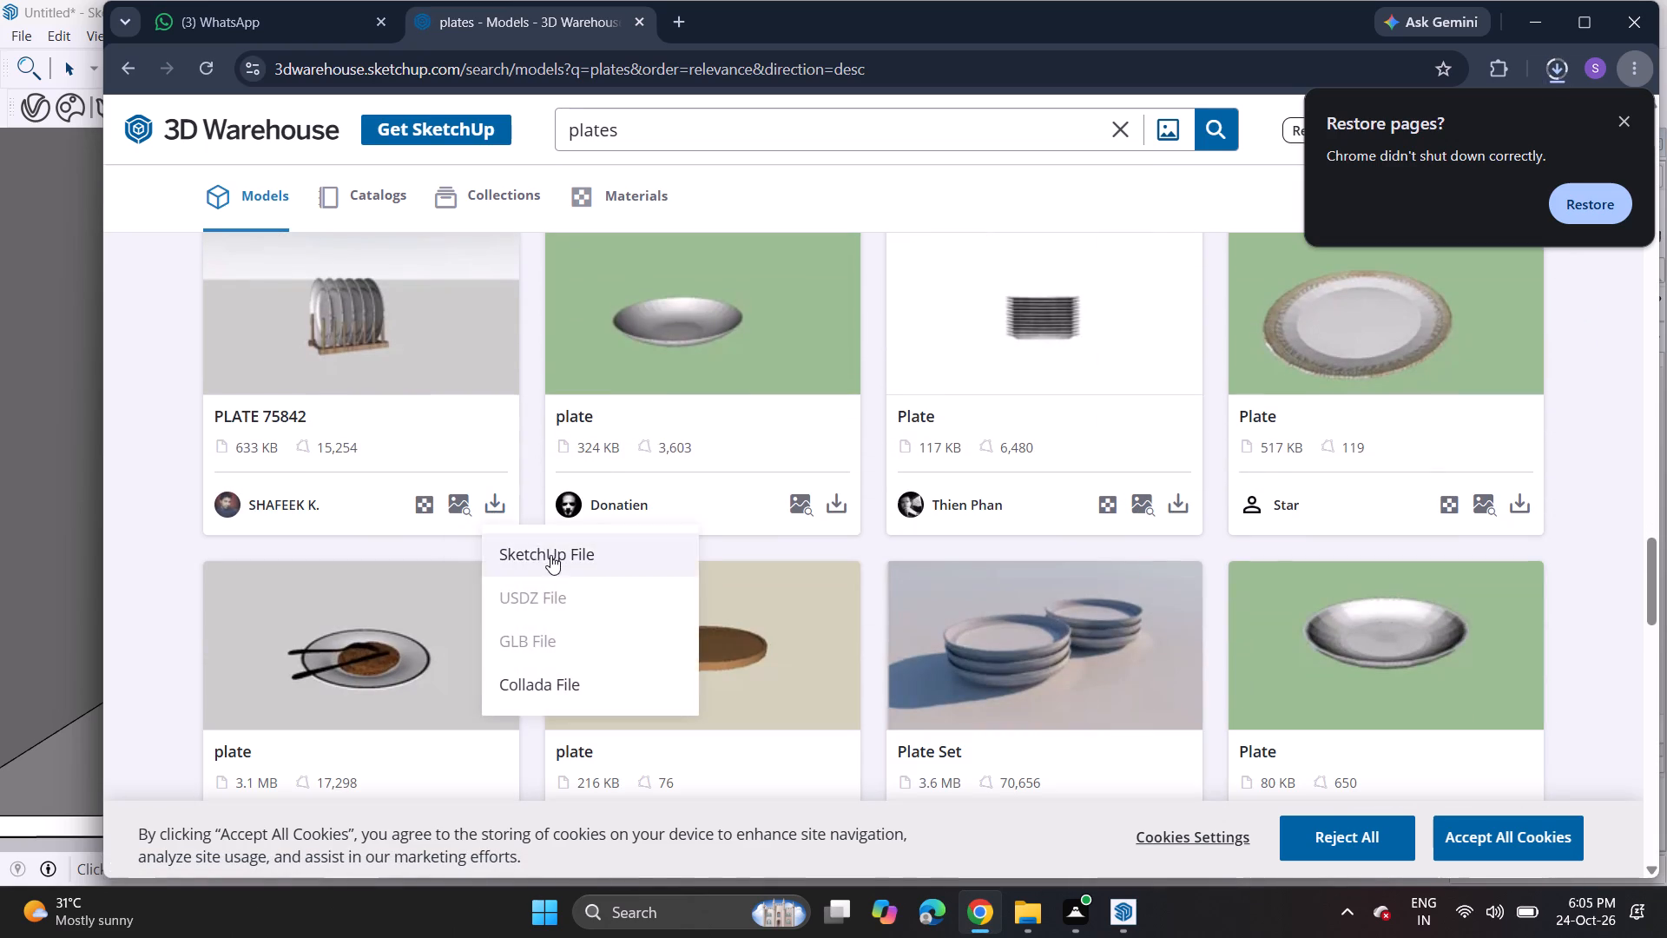
left_click(550, 555)
Search the model library for spoons.
scroll(802, 392, "up", 2)
scroll(803, 392, "down", 1)
scroll(803, 392, "up", 8)
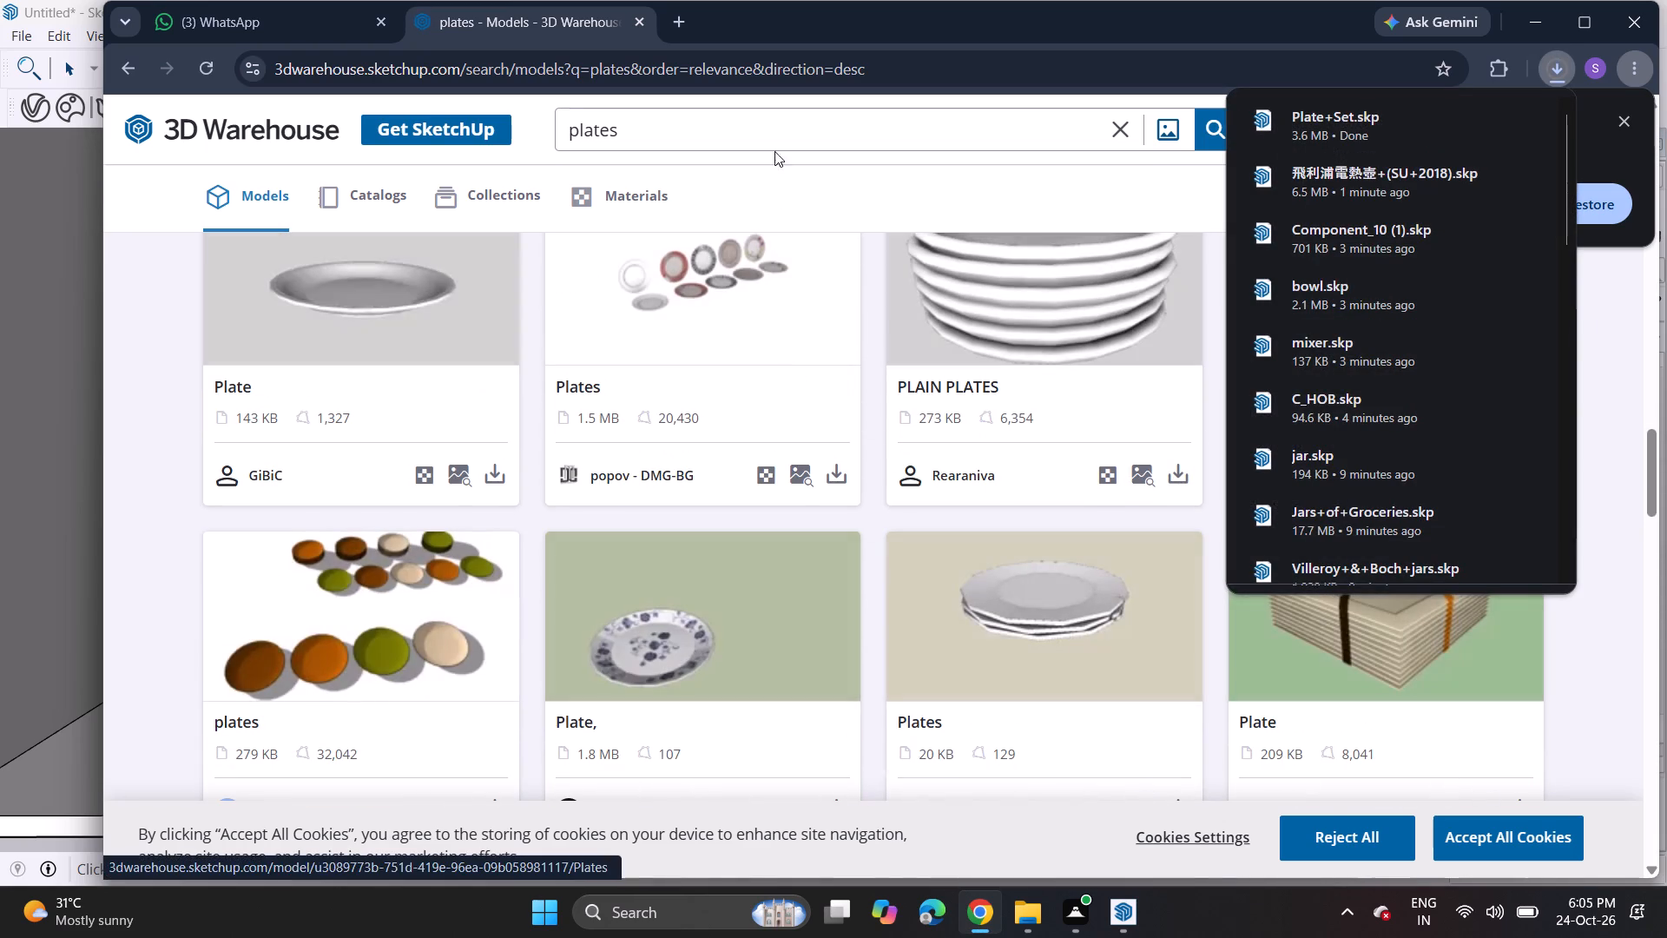
left_click(1123, 124)
type("spoons")
key("Return")
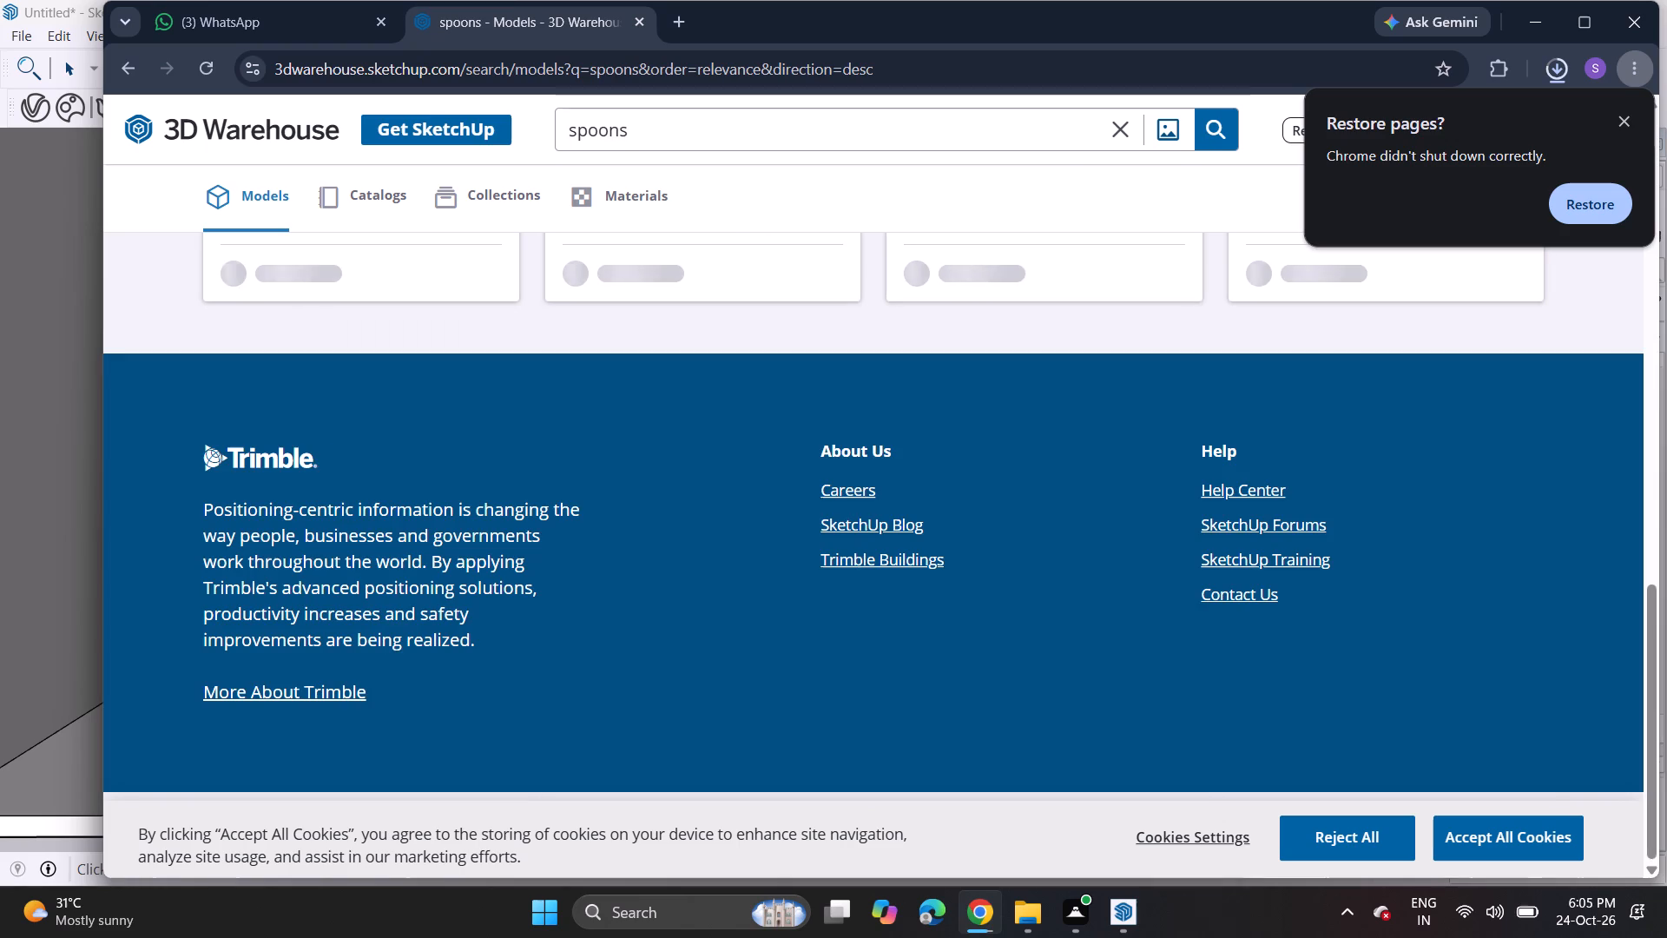
Browse the spoon results and download the 555 KB spoon stand model as a SketchUp file.
scroll(880, 412, "up", 12)
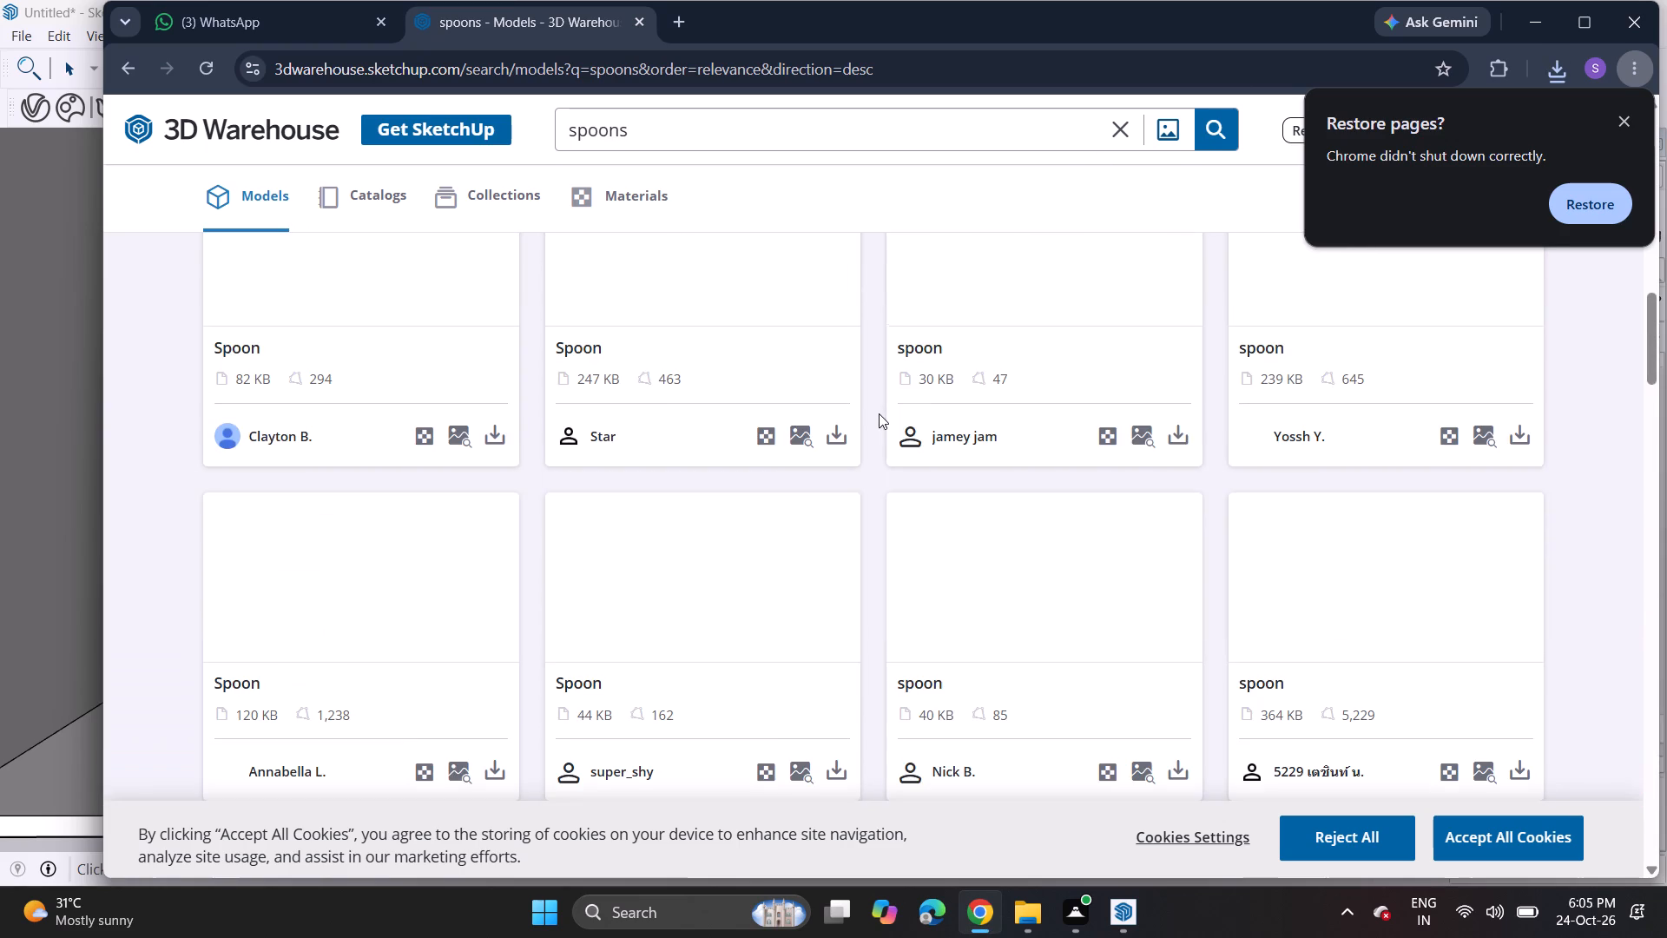
scroll(879, 413, "up", 10)
scroll(879, 413, "down", 1)
scroll(879, 413, "up", 3)
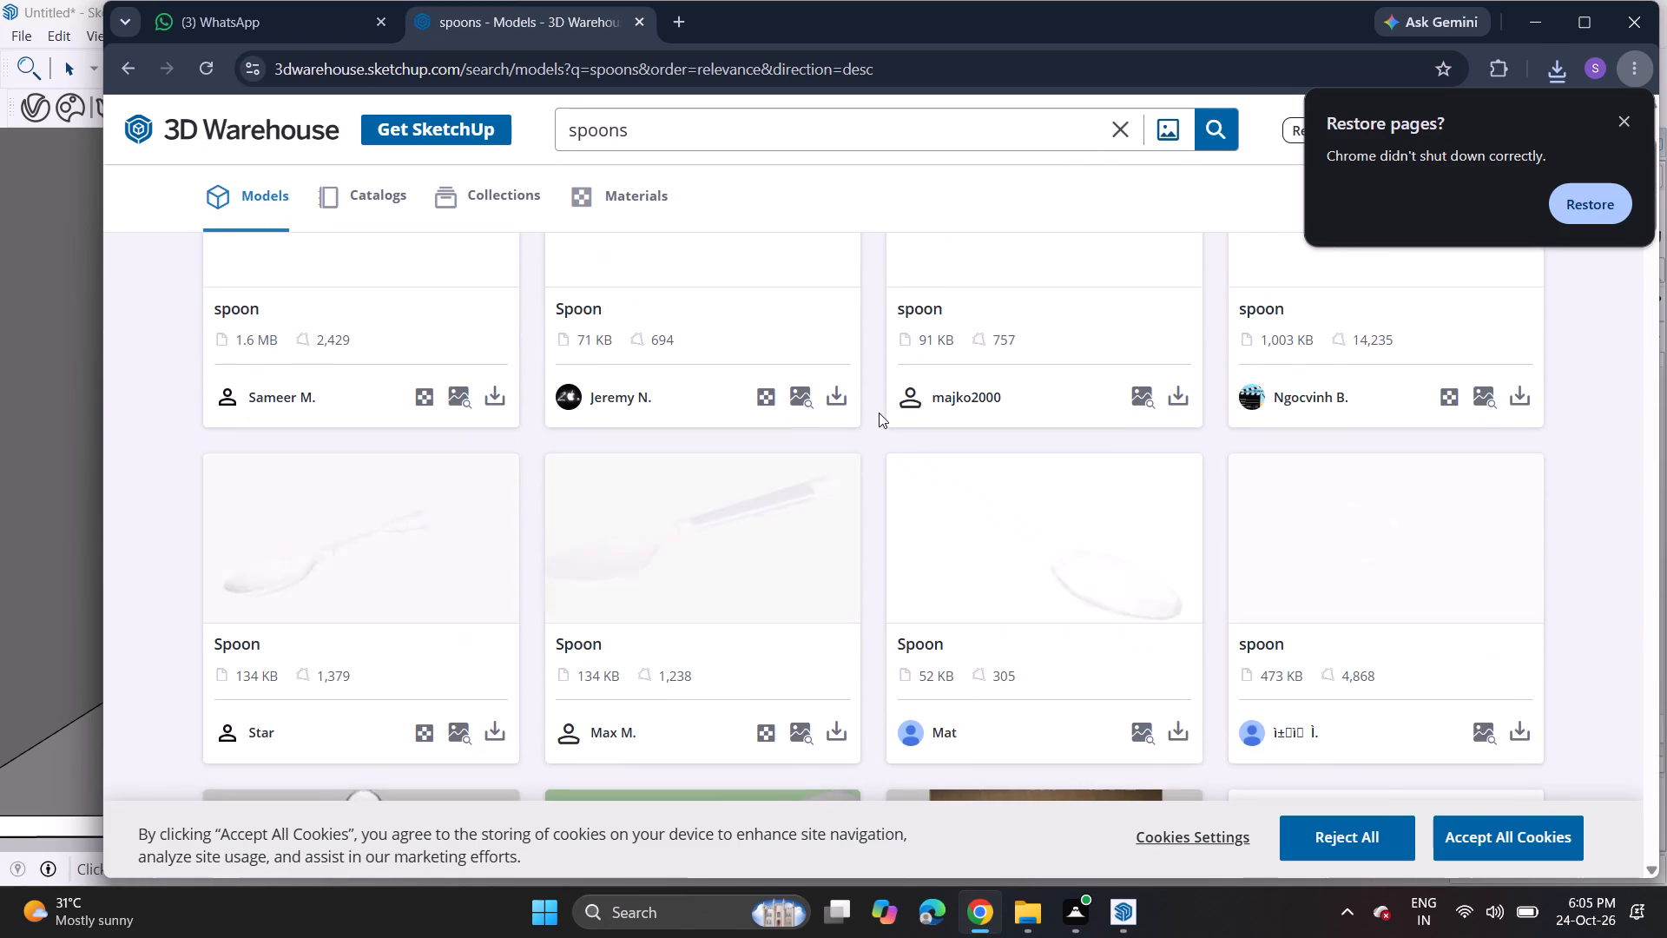
scroll(879, 413, "up", 14)
scroll(879, 413, "down", 16)
scroll(879, 413, "down", 14)
scroll(879, 413, "up", 5)
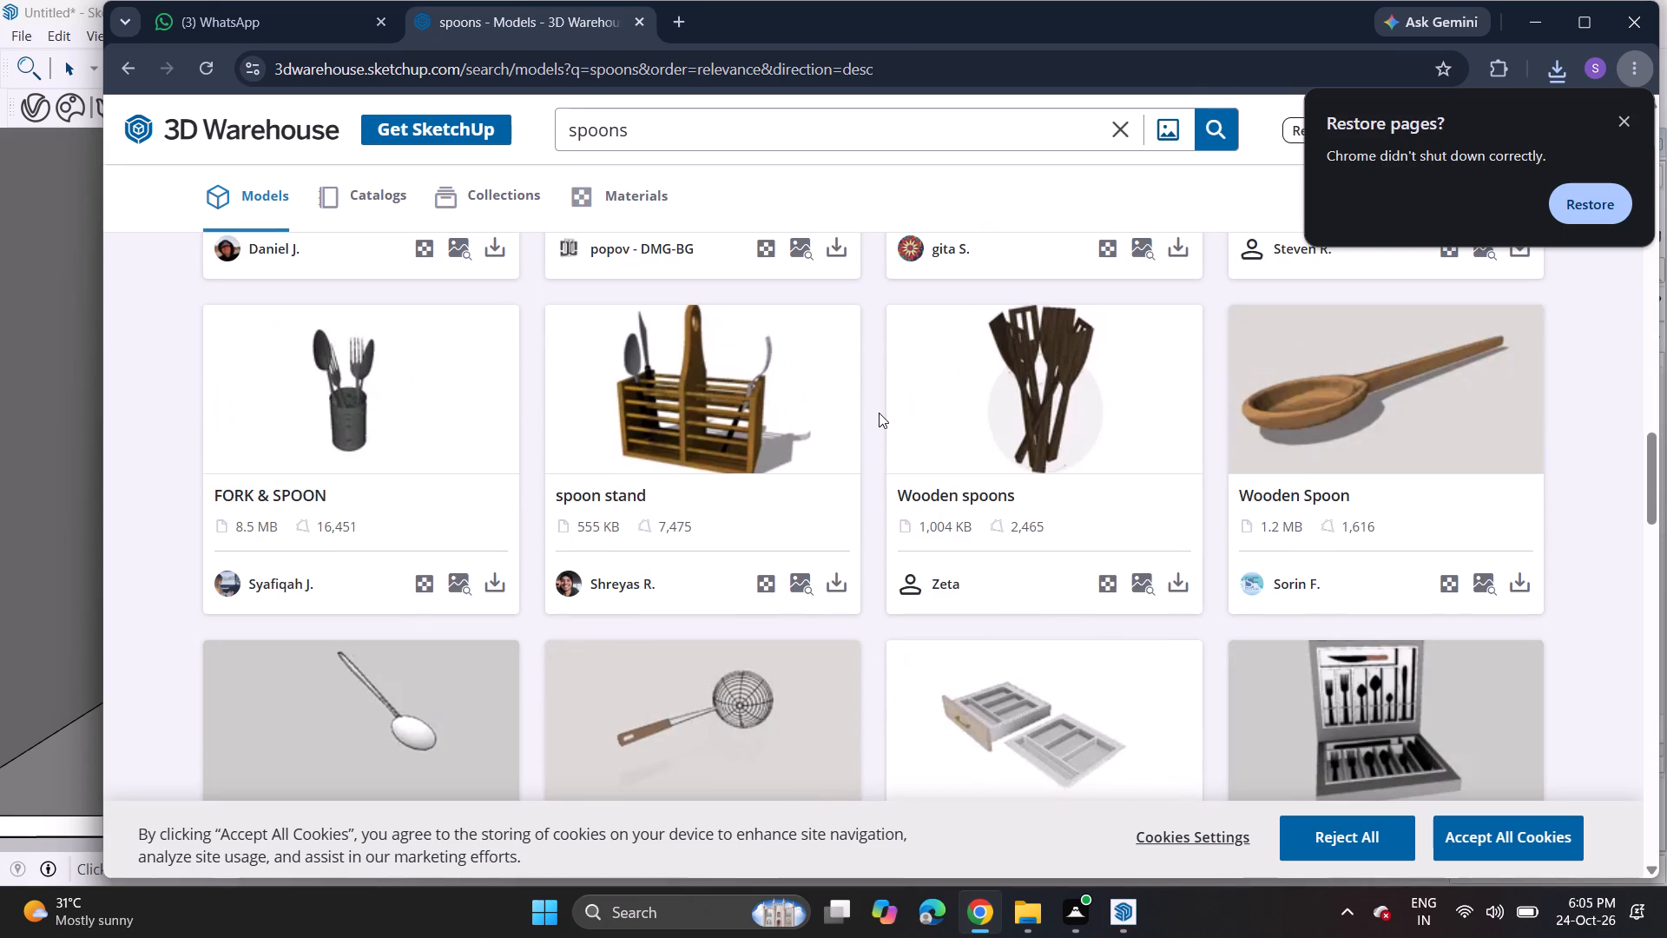
left_click(834, 578)
left_click(888, 620)
Examine the remaining spoon results, loading more of them, for another suitable spoon or cutlery model.
scroll(912, 579, "down", 2)
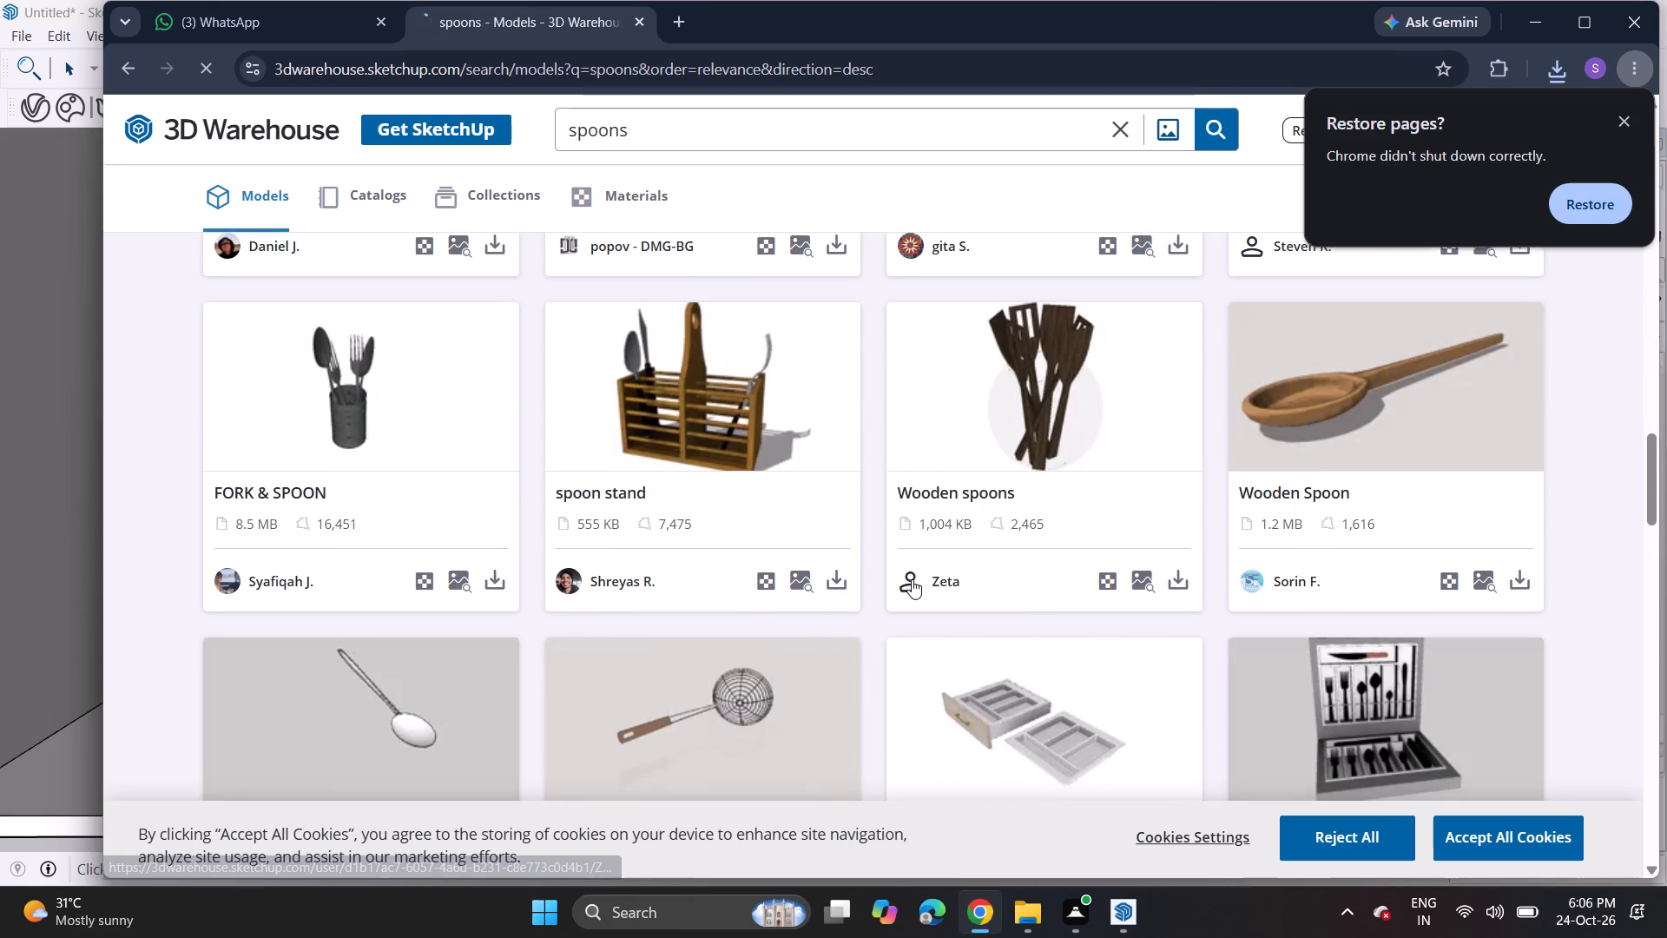
scroll(923, 567, "down", 19)
scroll(935, 558, "down", 2)
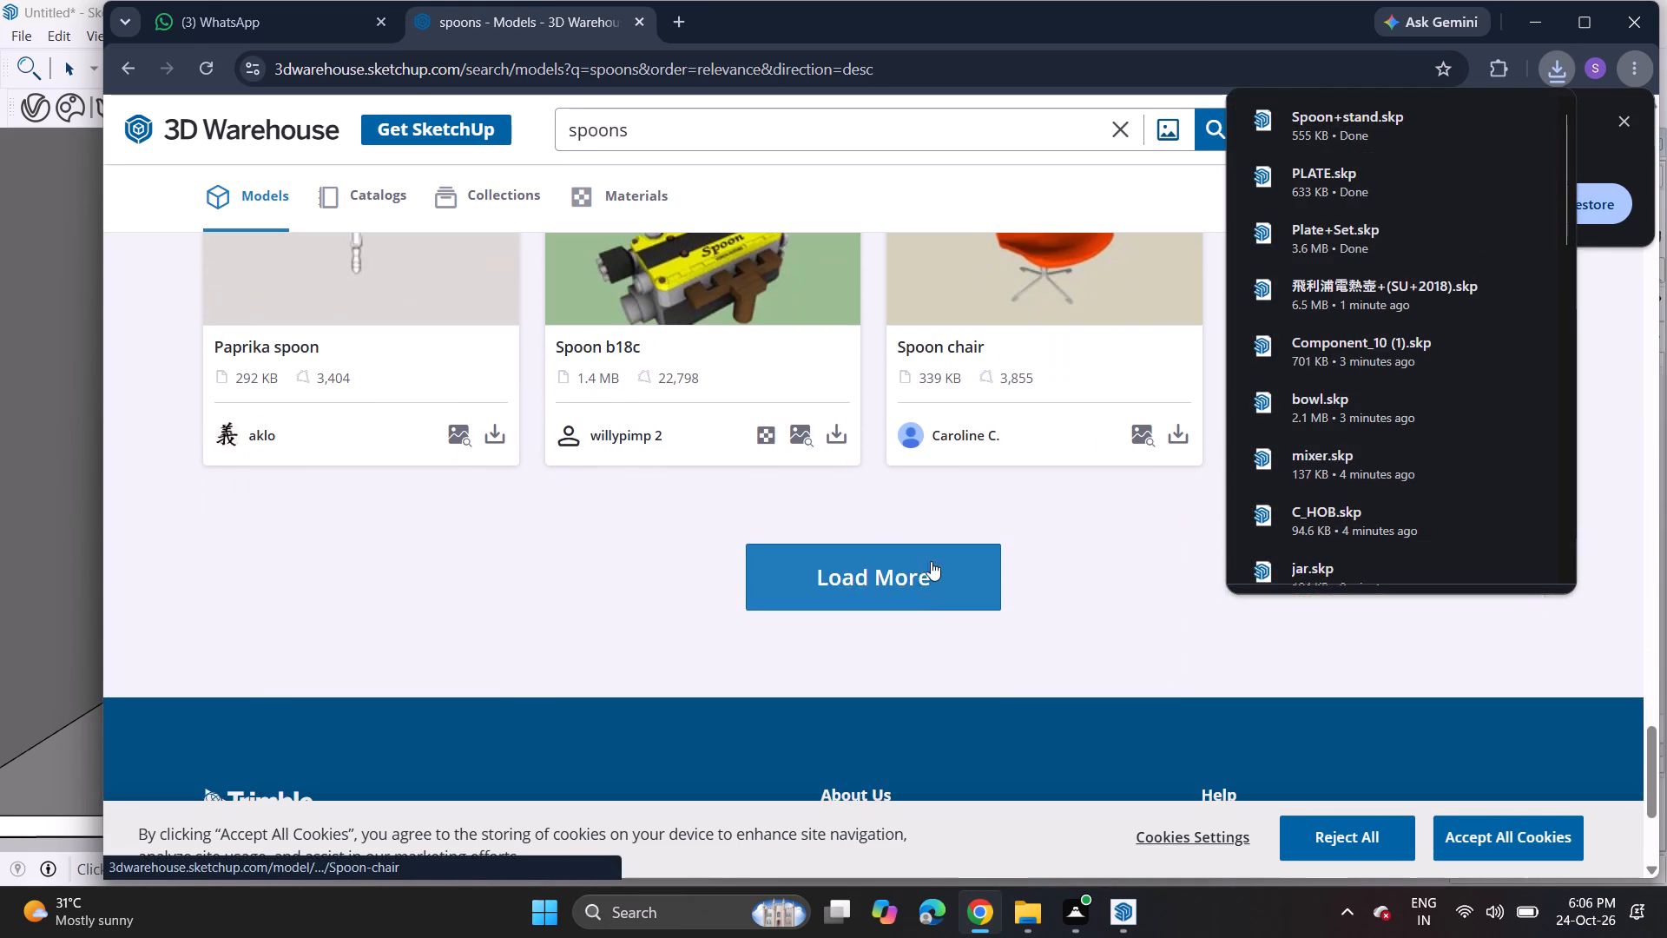
left_click(923, 571)
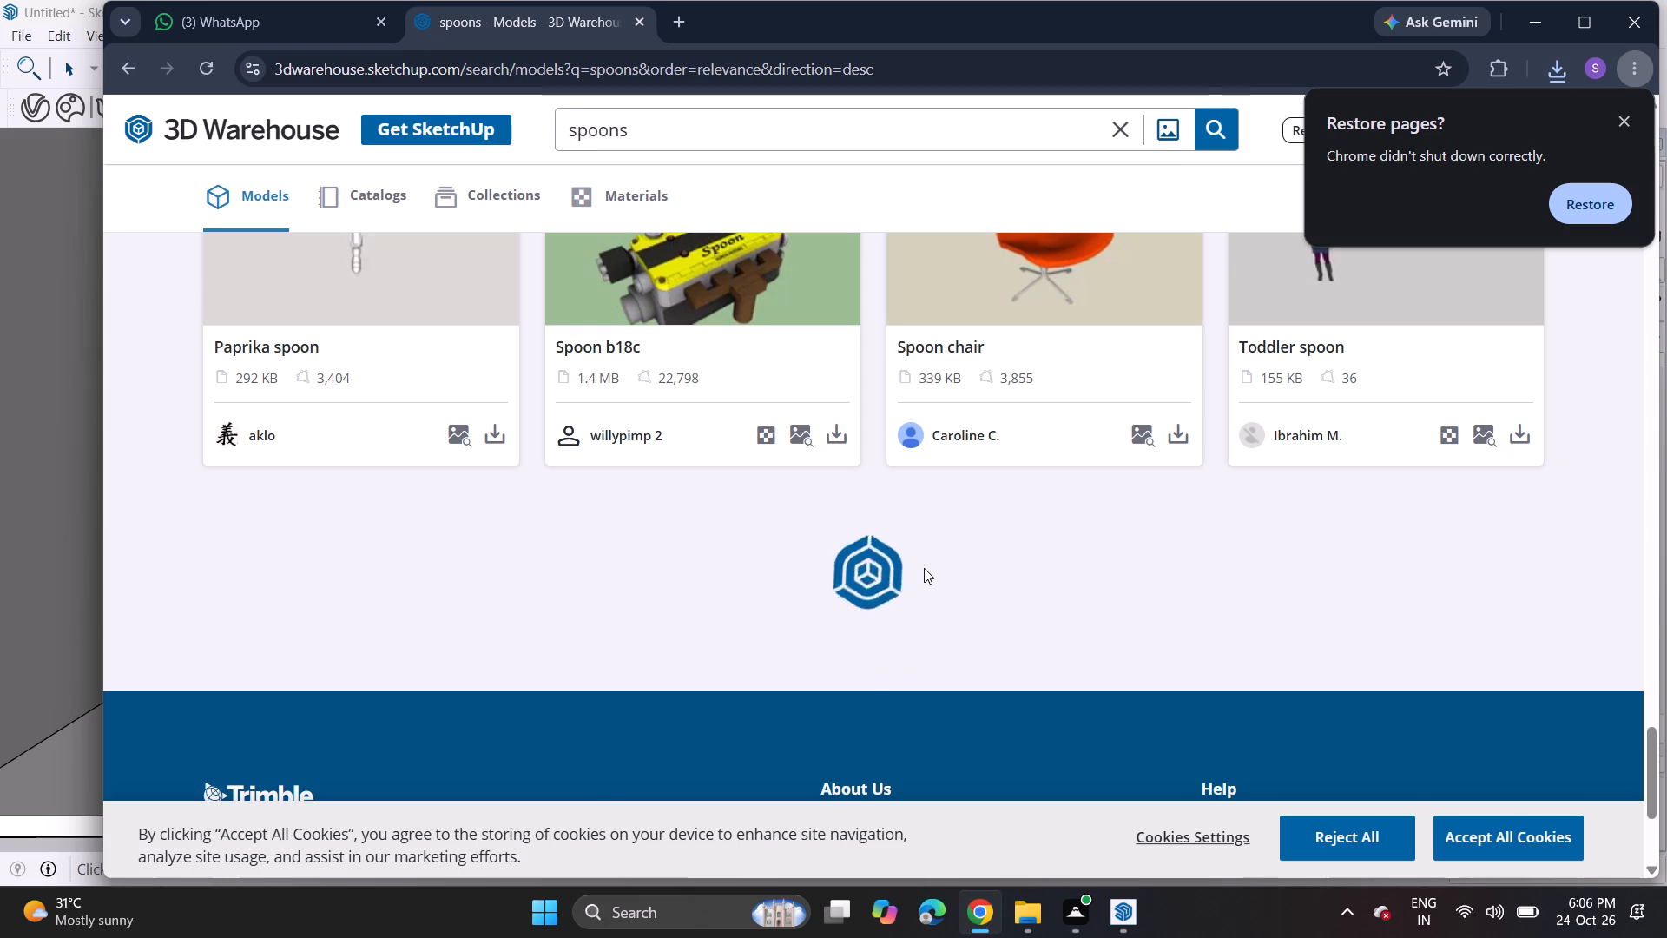
scroll(940, 552, "down", 5)
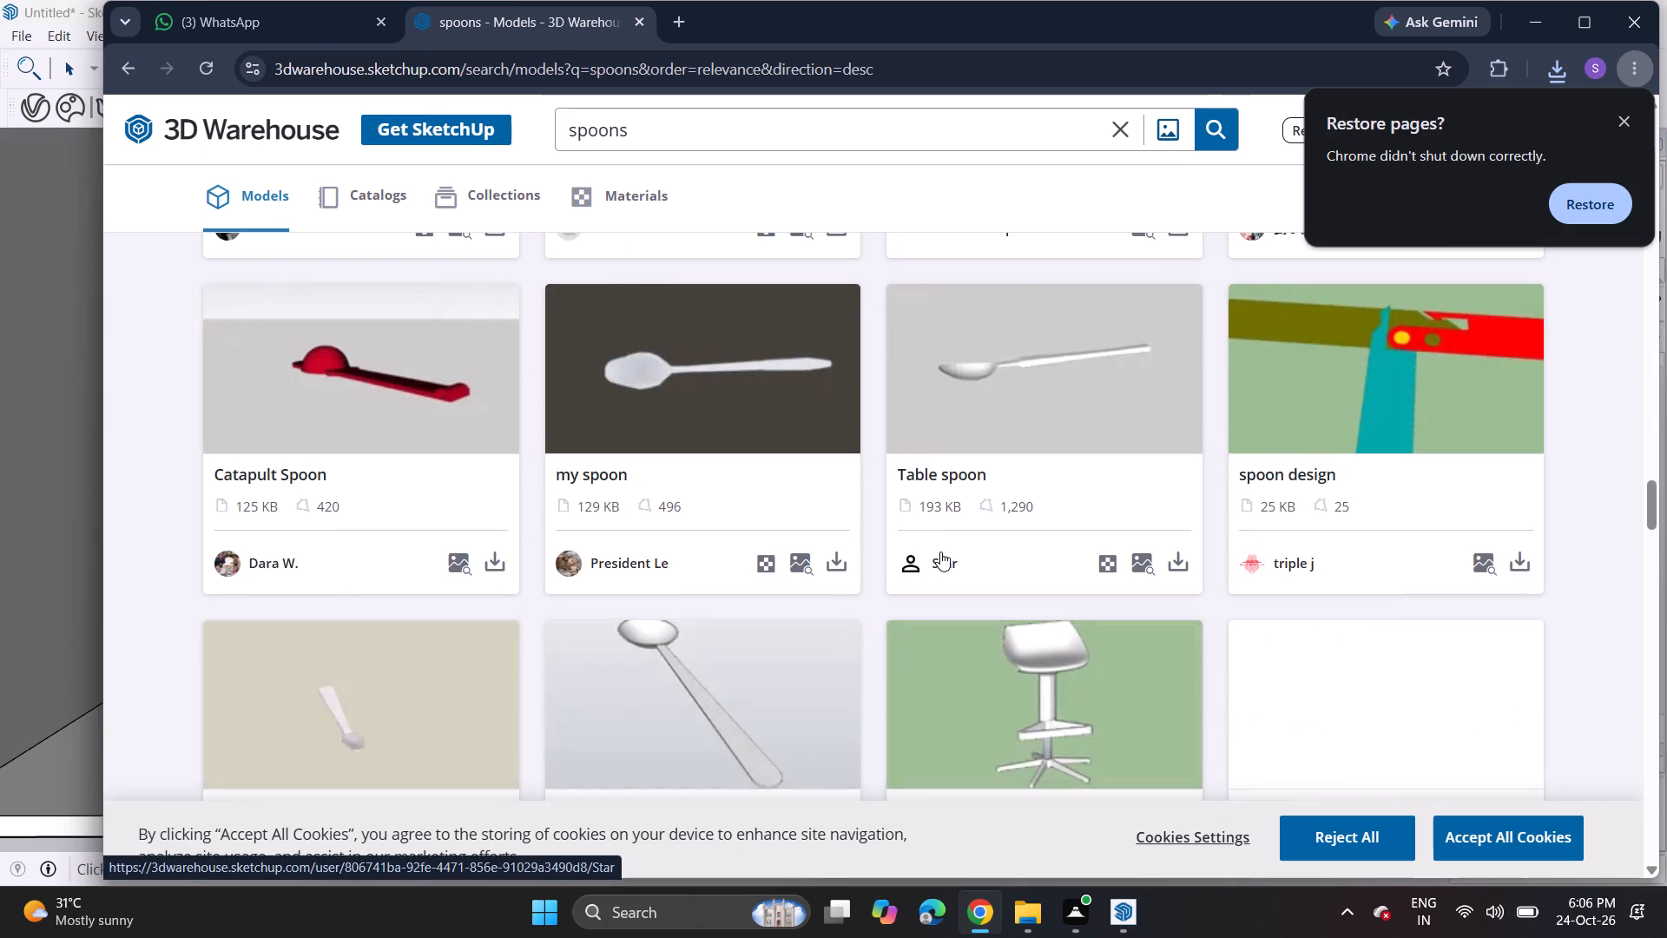
scroll(942, 551, "down", 6)
scroll(946, 550, "up", 1)
scroll(946, 550, "down", 11)
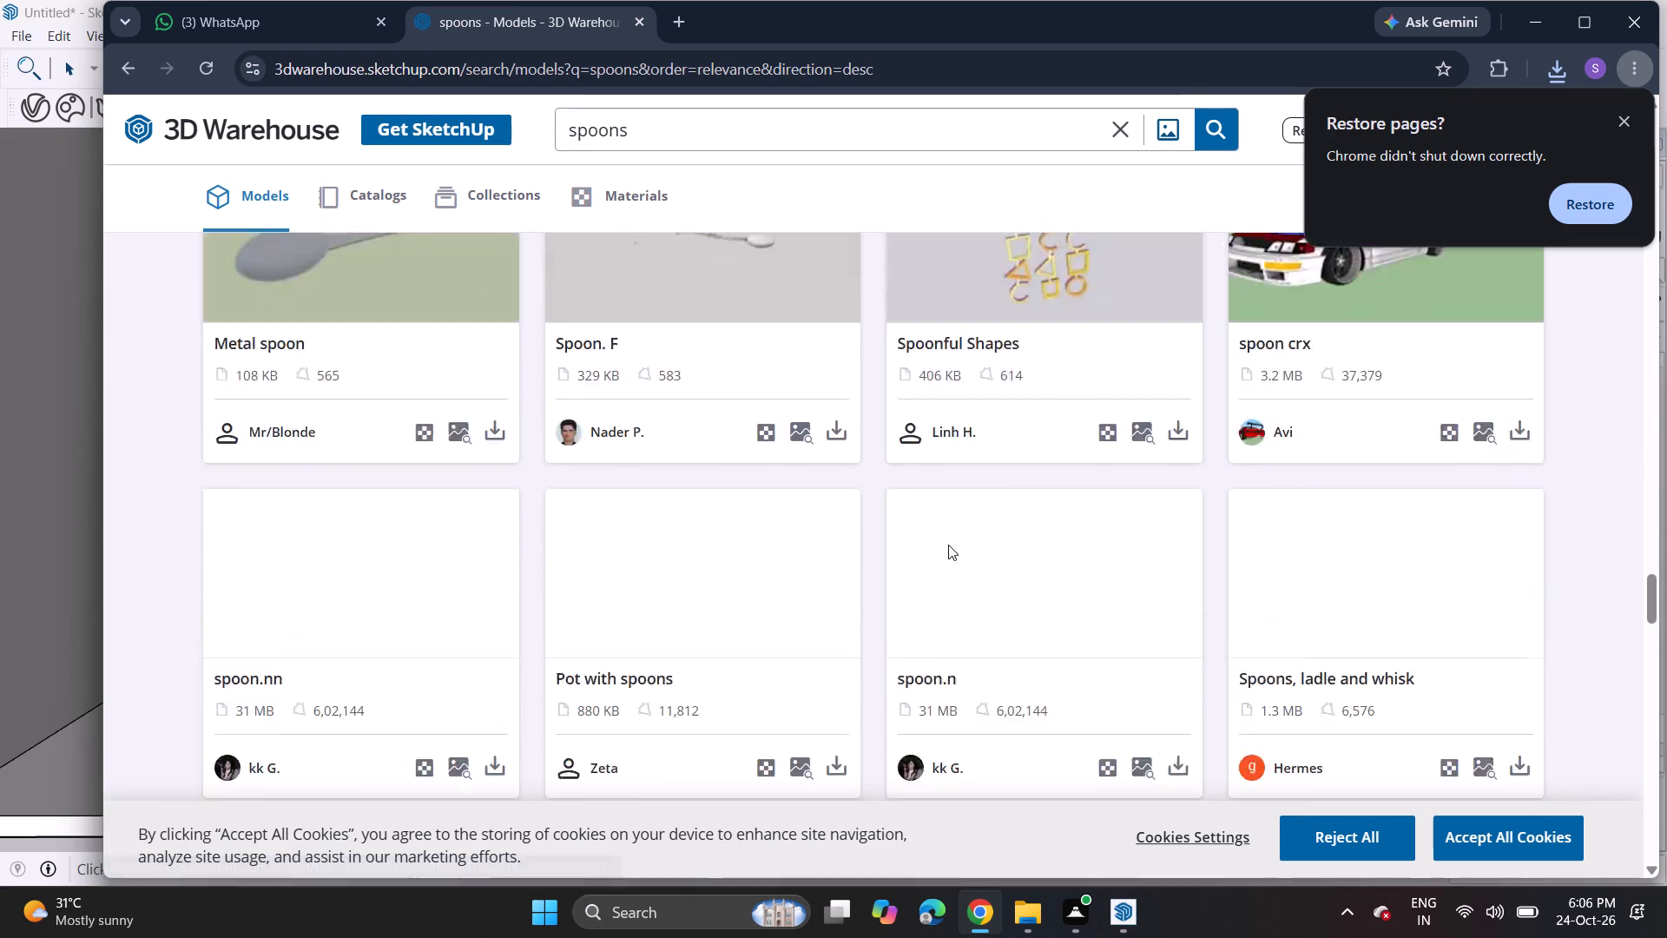
scroll(956, 530, "up", 2)
scroll(956, 530, "down", 3)
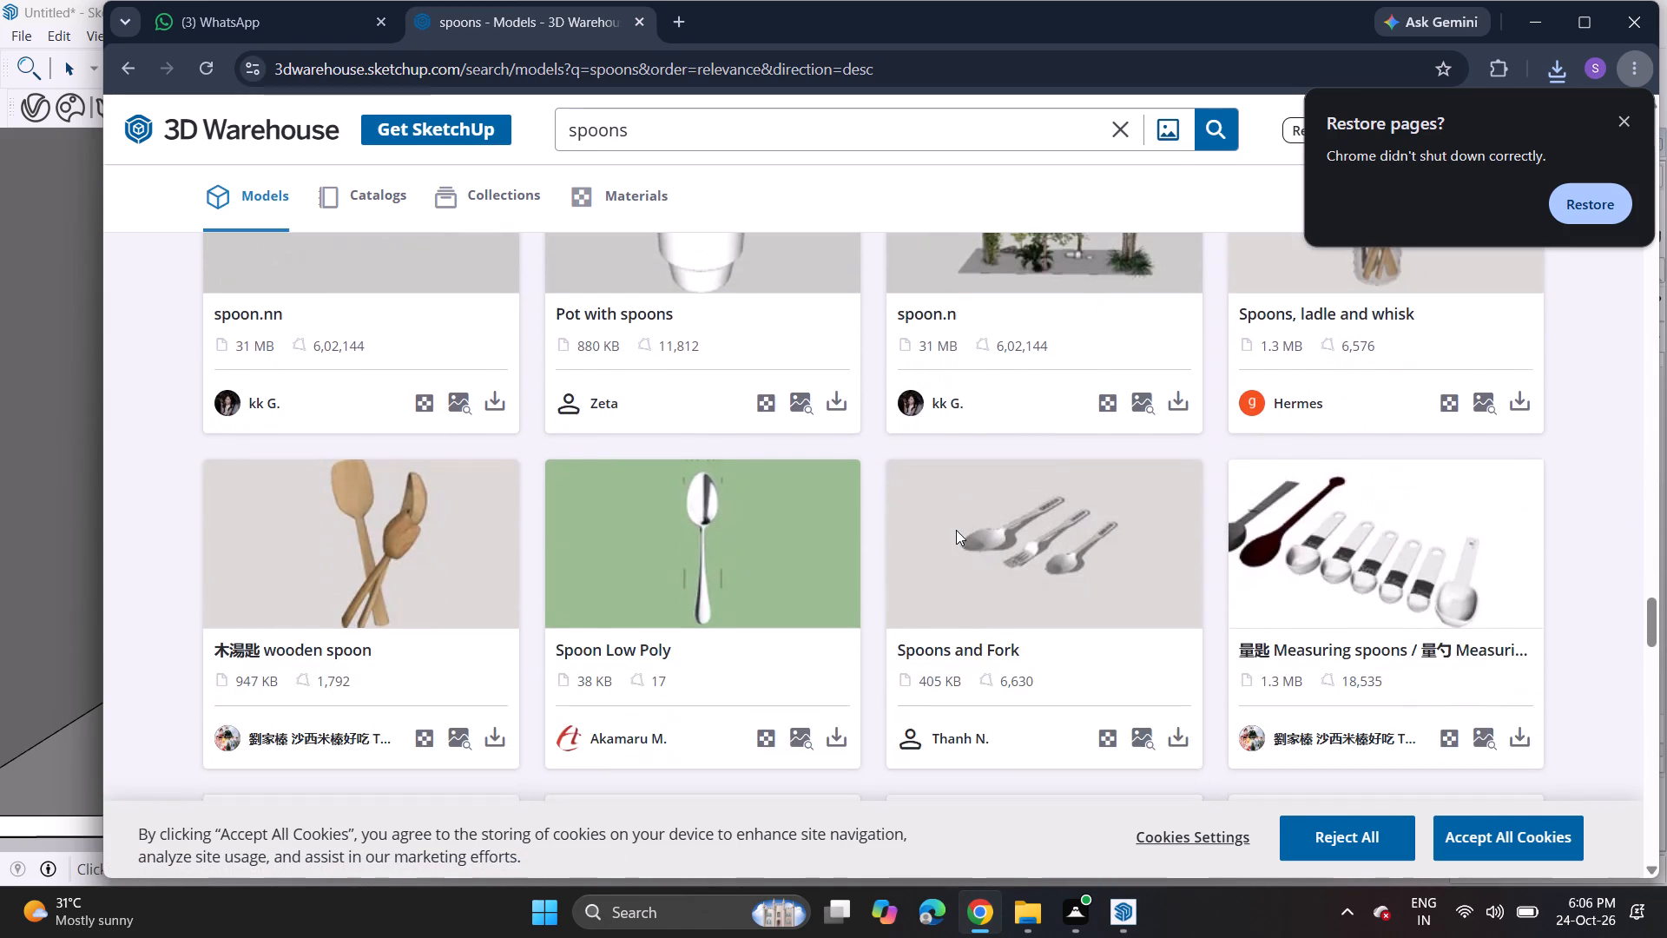
scroll(956, 530, "down", 4)
scroll(956, 530, "up", 1)
scroll(956, 530, "down", 4)
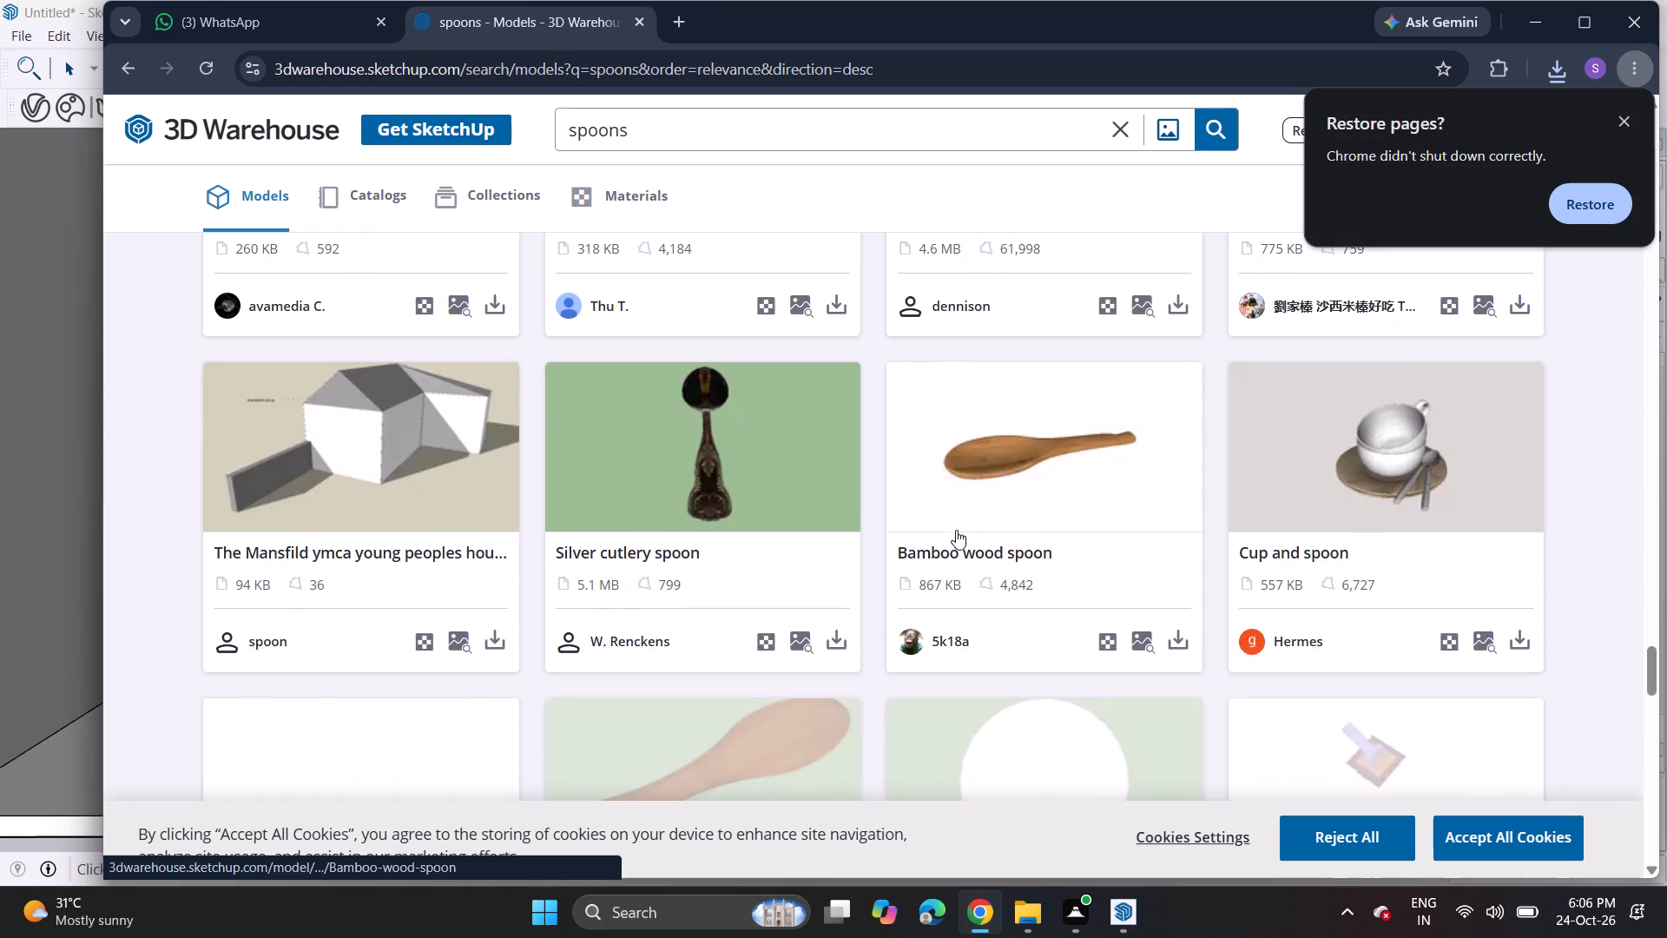
scroll(956, 530, "down", 12)
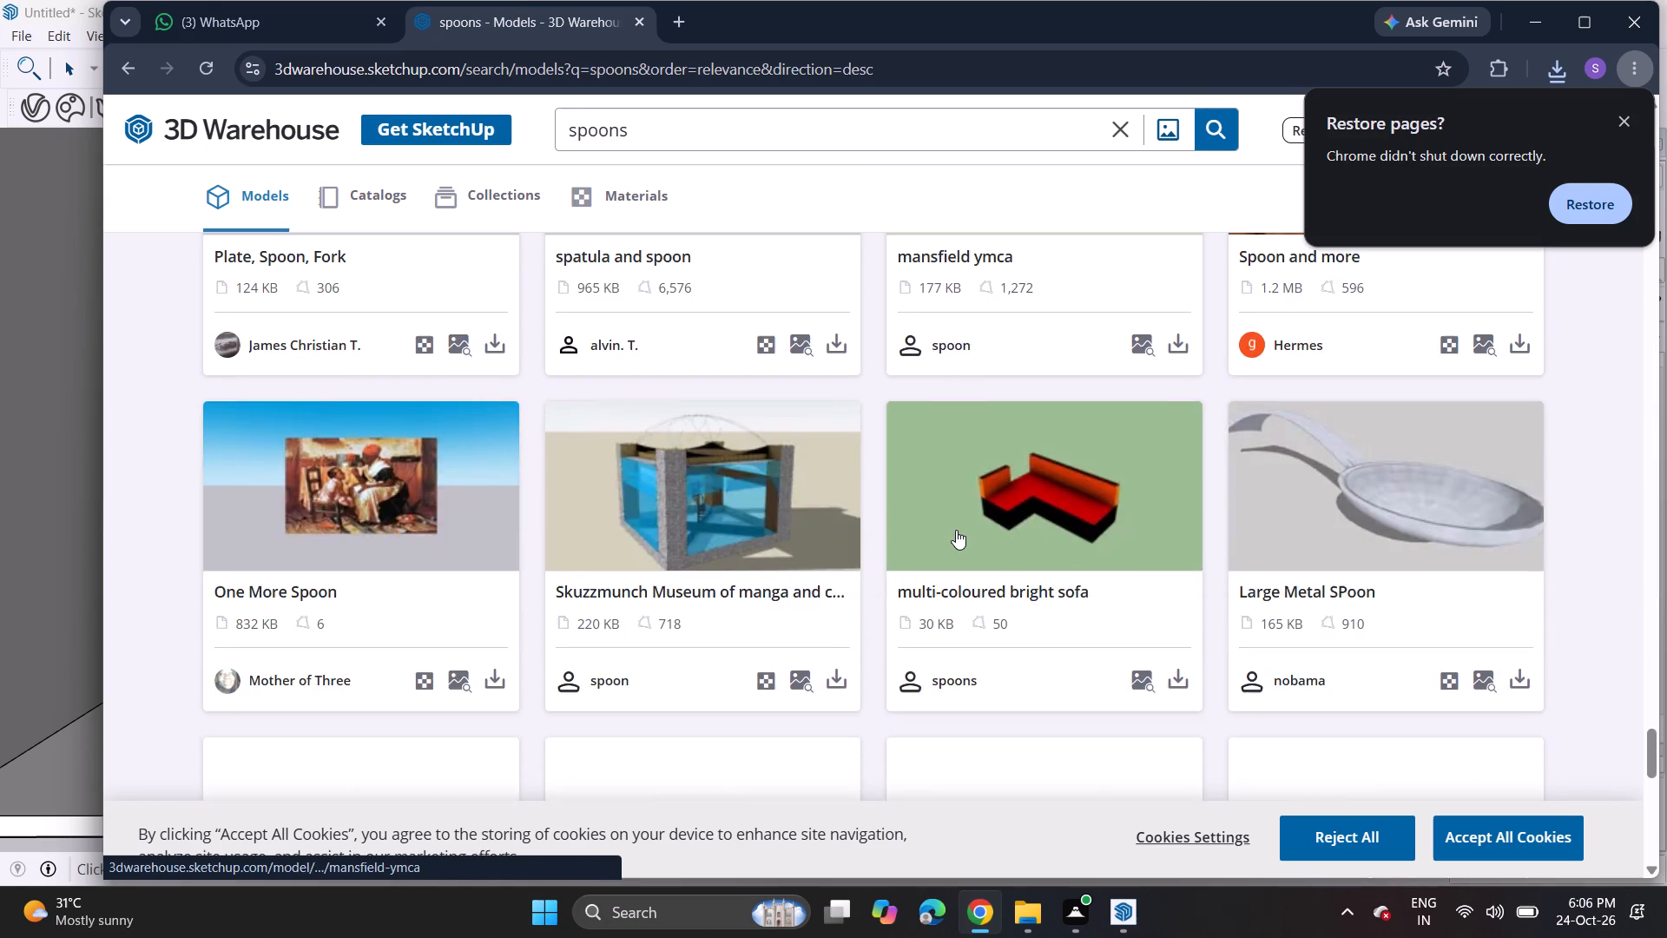
scroll(956, 530, "down", 5)
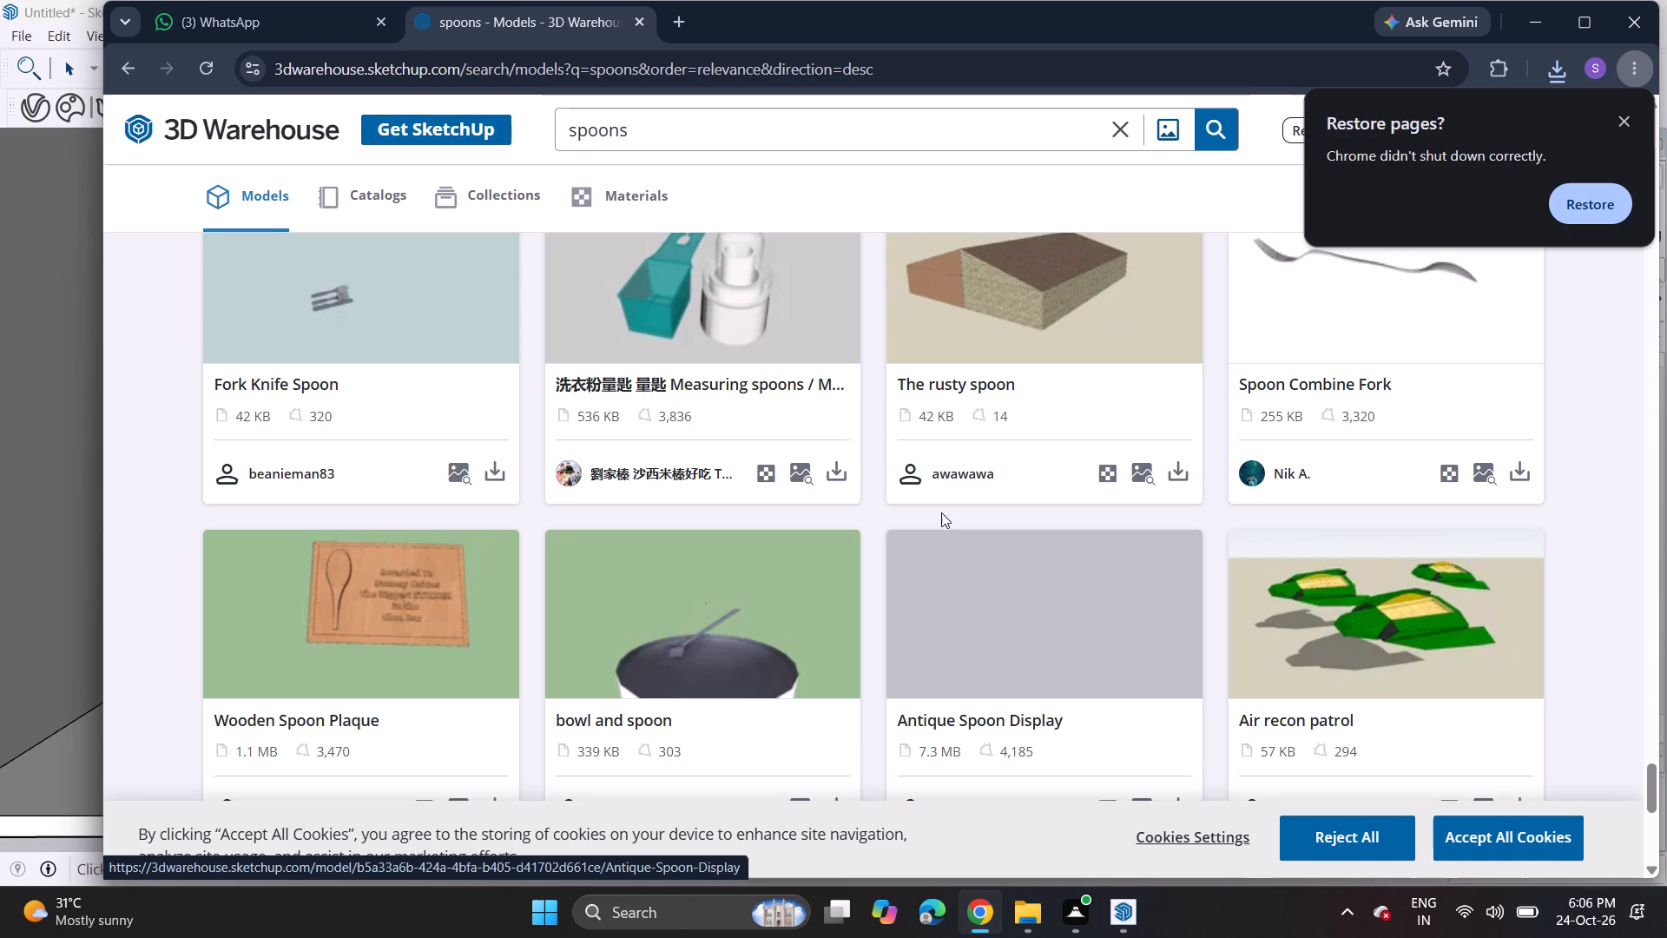
Search the model library for fruits.
left_click(1127, 125)
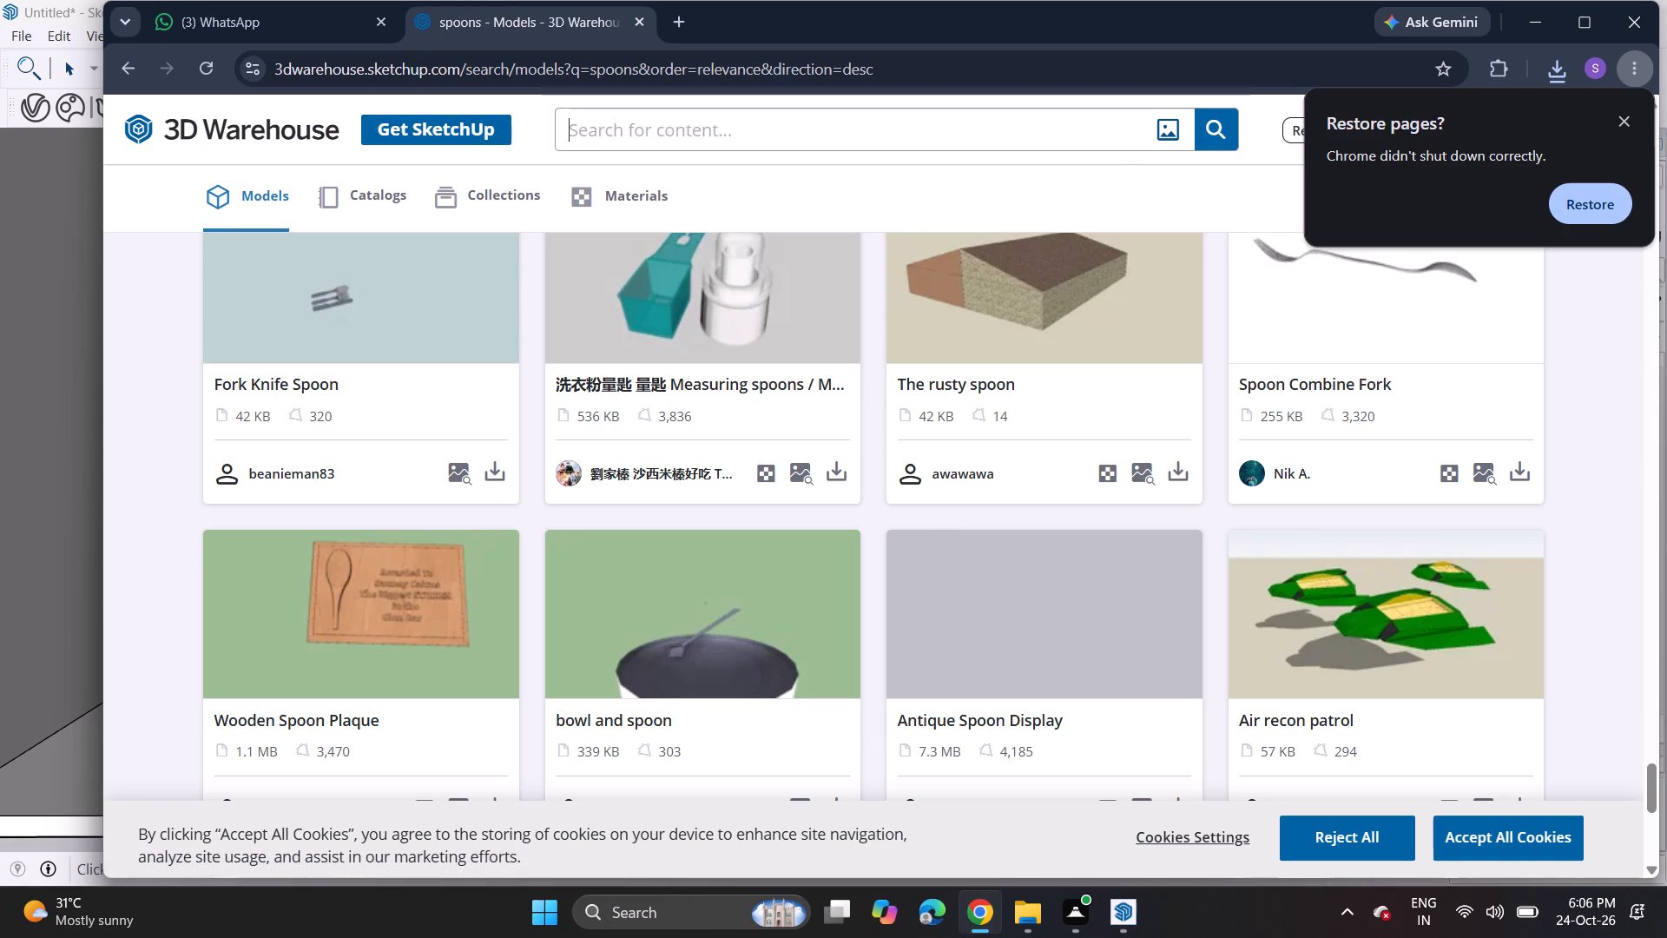
type("fr")
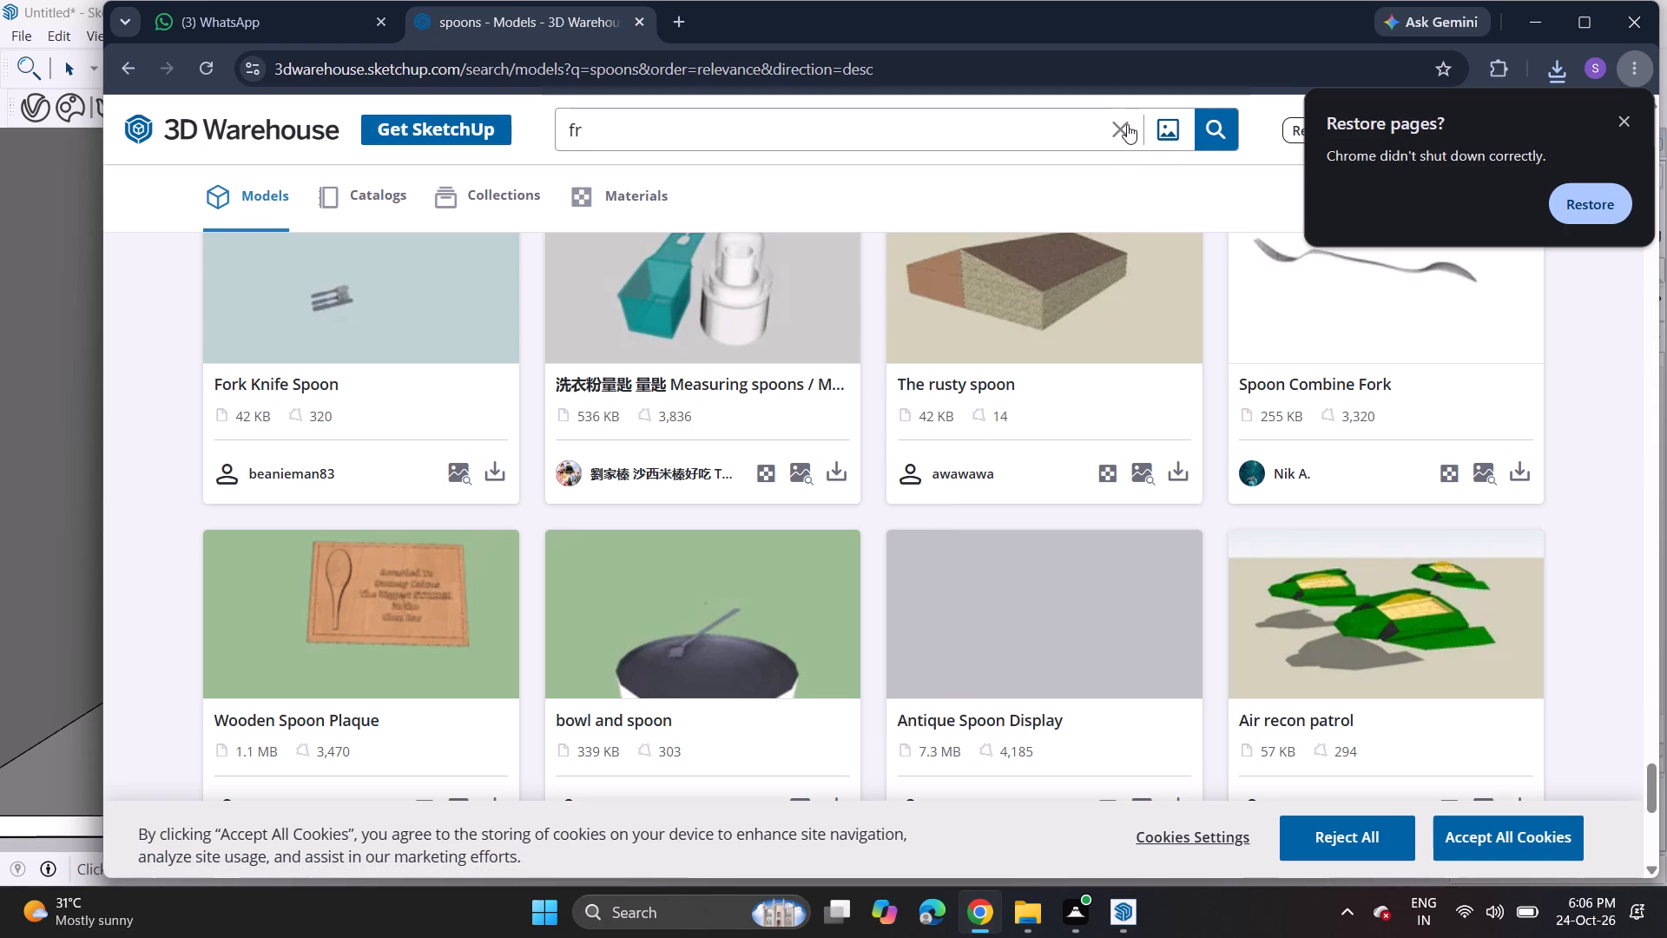
type("irts")
left_click(590, 127)
key("BackSpace")
key("u")
left_click(600, 136)
key("BackSpace")
key("i")
left_click(1223, 121)
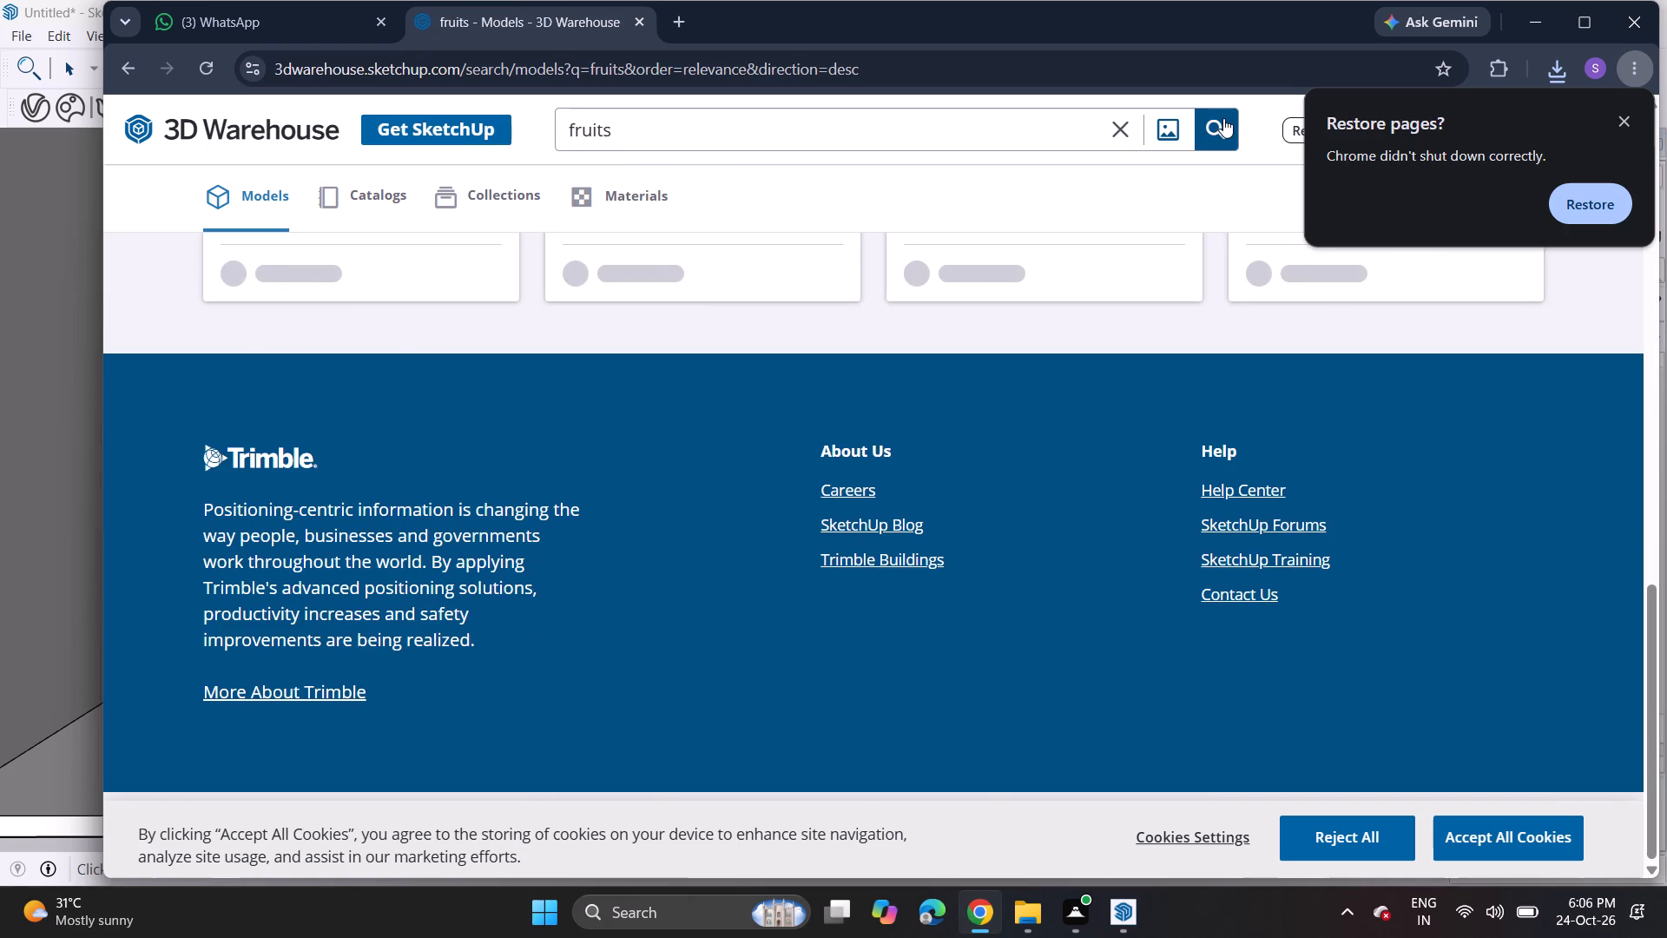
Download the 3.8 MB Fruits model, the plate with a pineapple and bananas, as a SketchUp file.
scroll(846, 362, "up", 5)
scroll(846, 362, "down", 2)
scroll(846, 362, "up", 3)
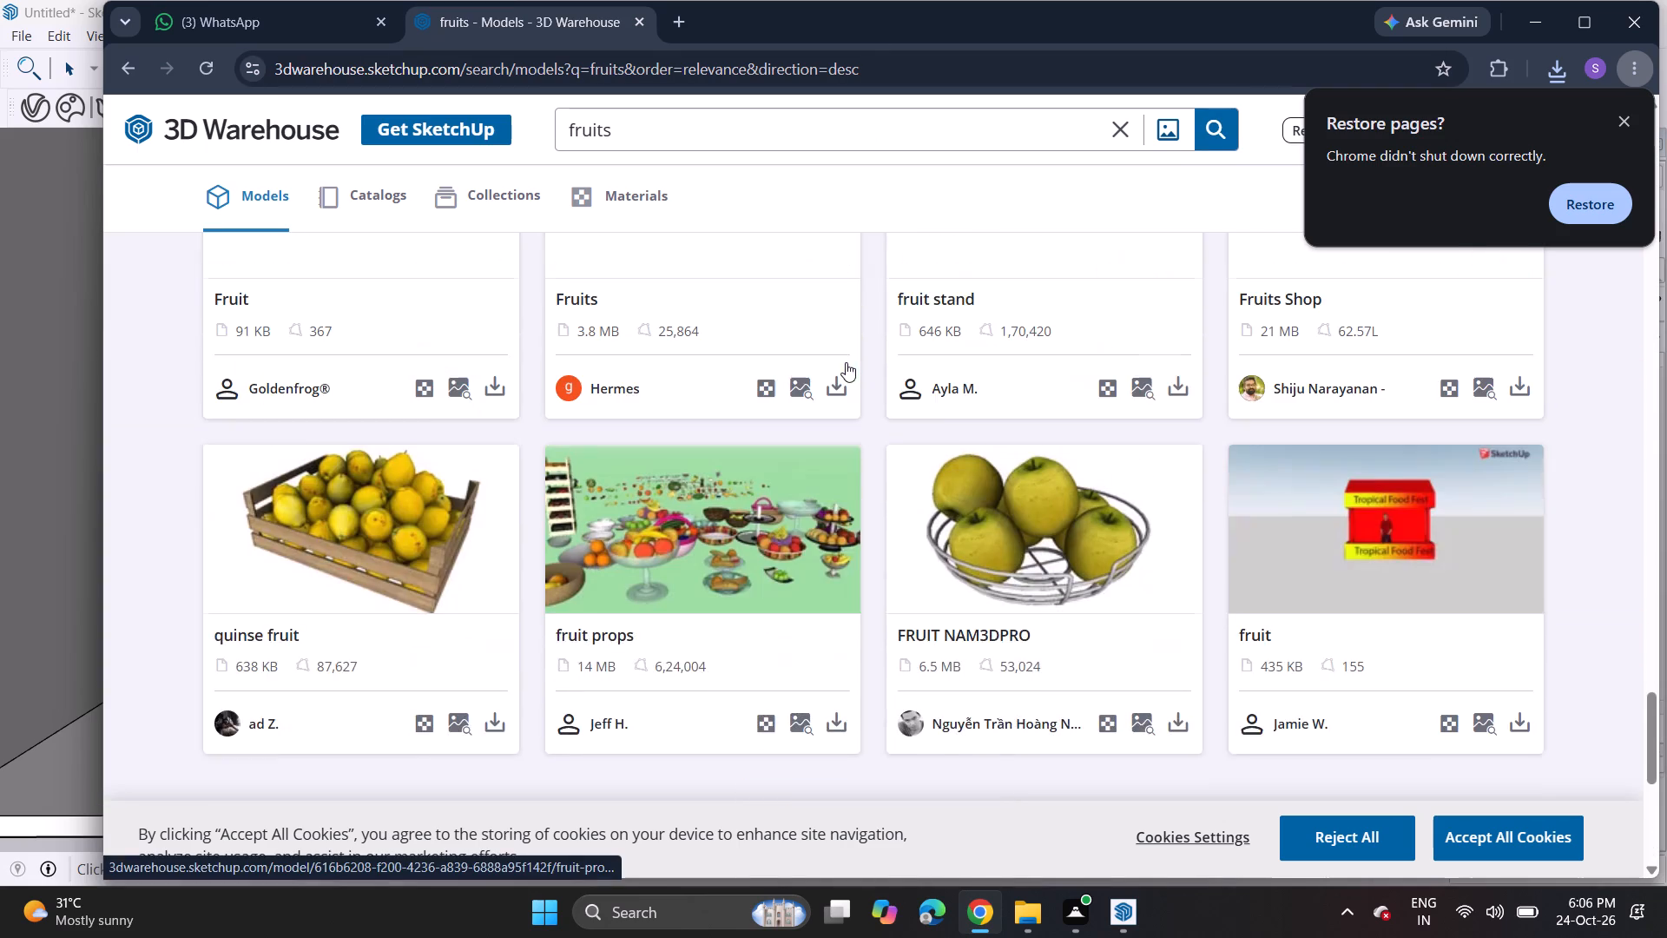
scroll(846, 362, "up", 1)
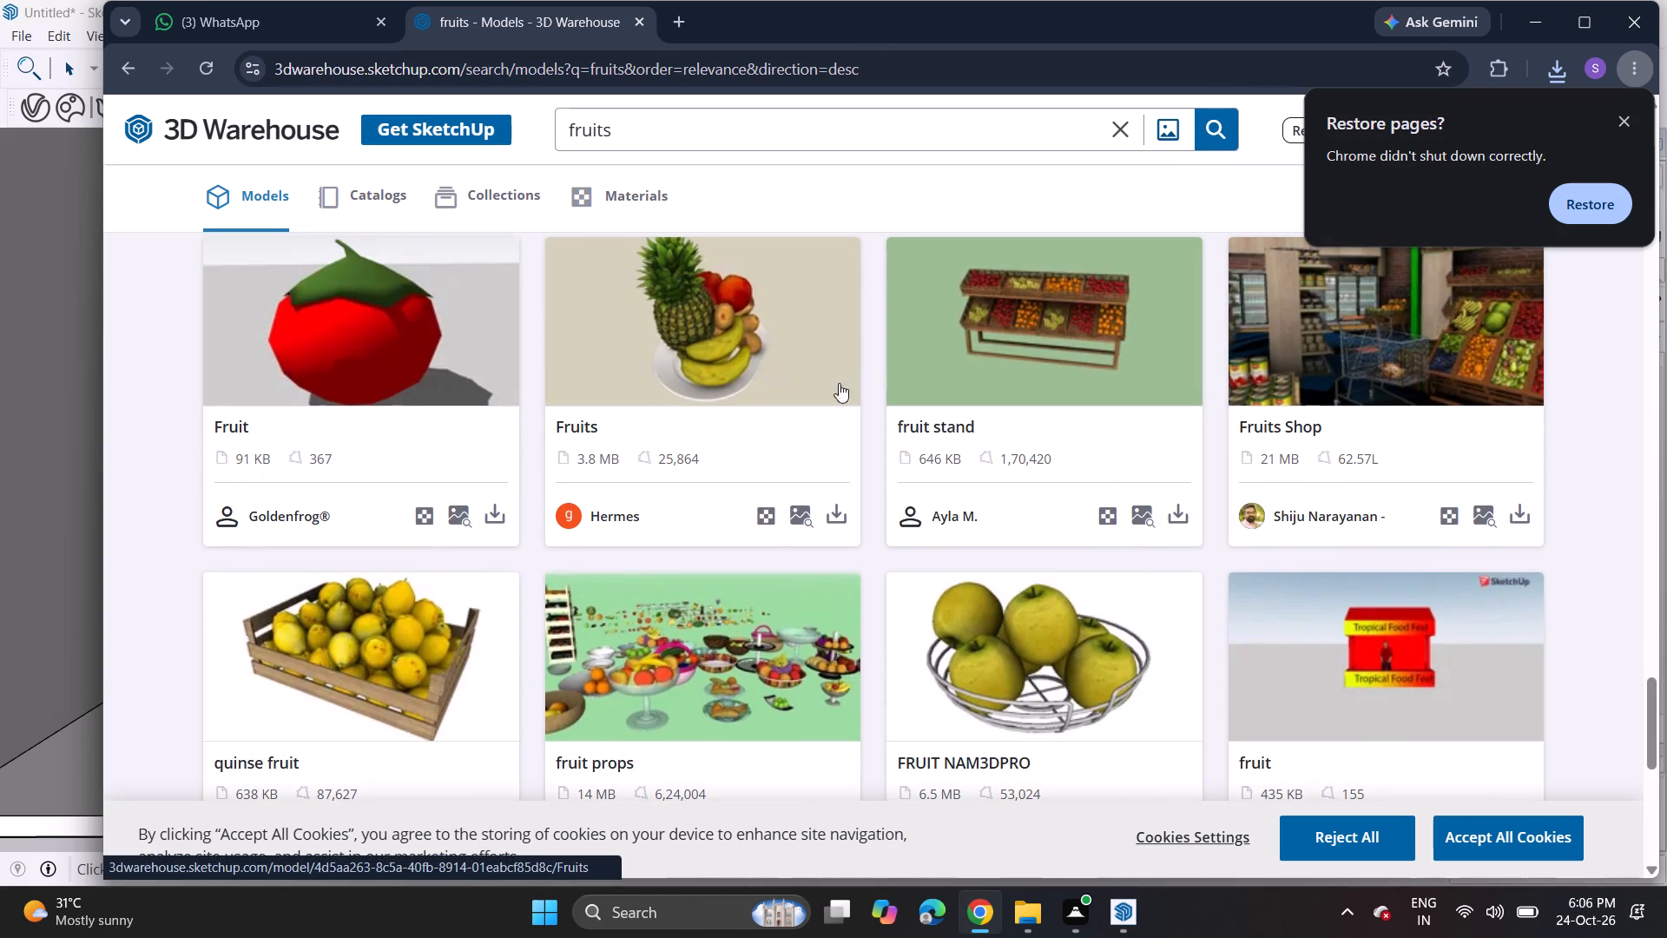
left_click(836, 518)
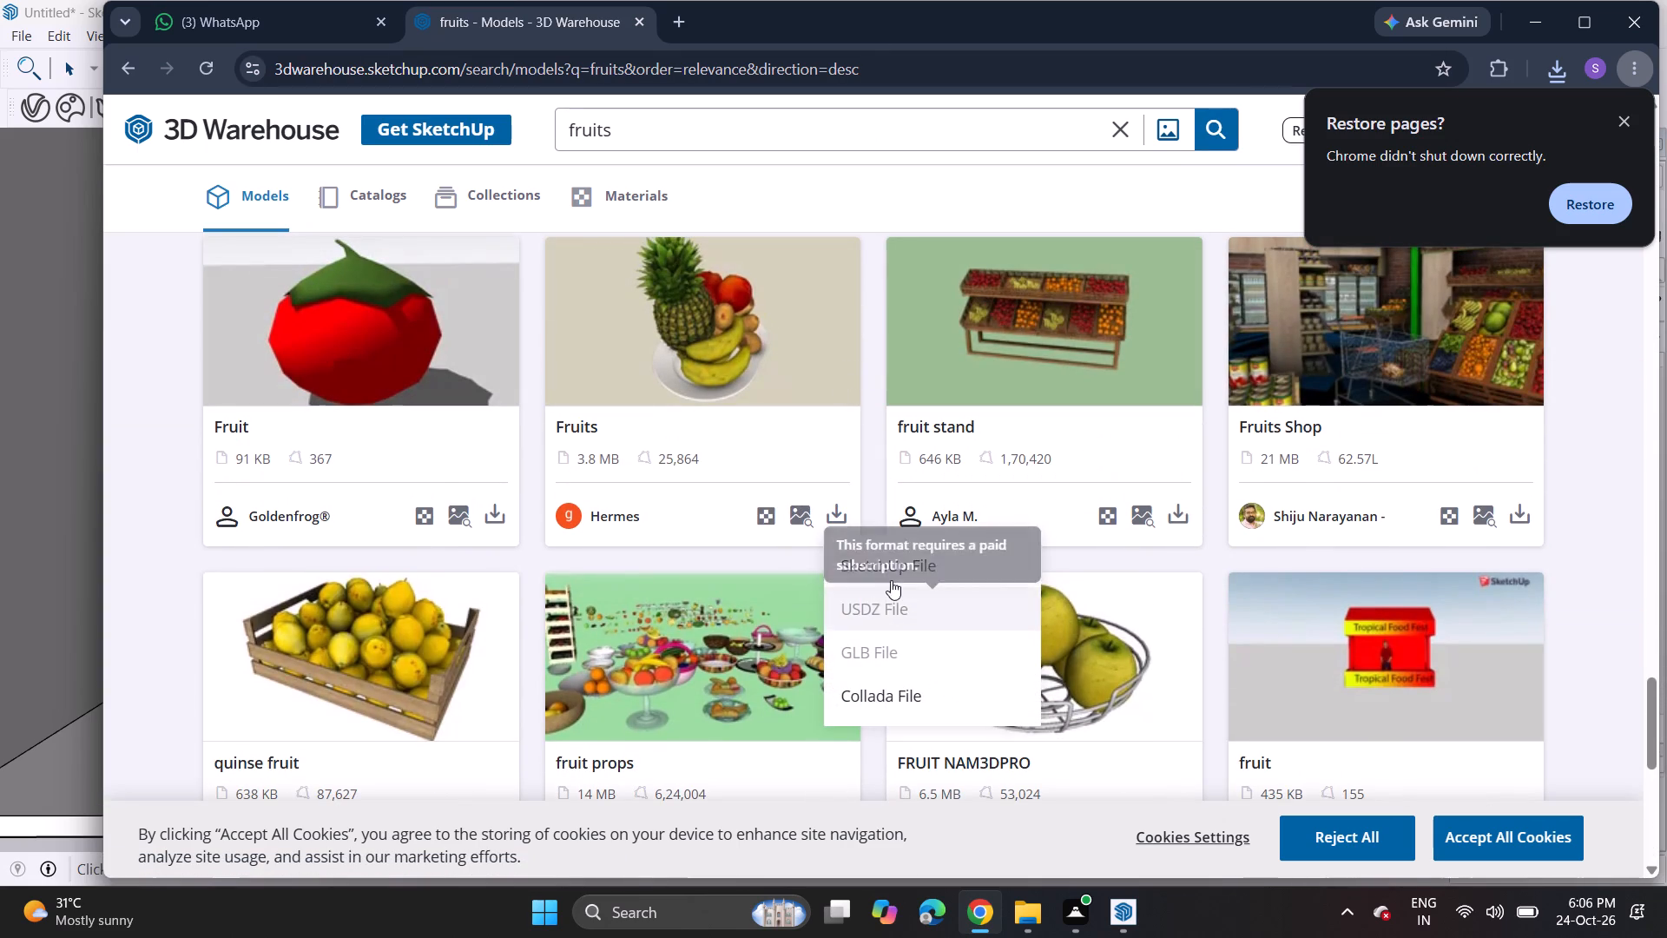
left_click(893, 570)
Download the 6.5 MB Fruites model, the bowl of mixed fruit, as a SketchUp file.
scroll(829, 485, "up", 4)
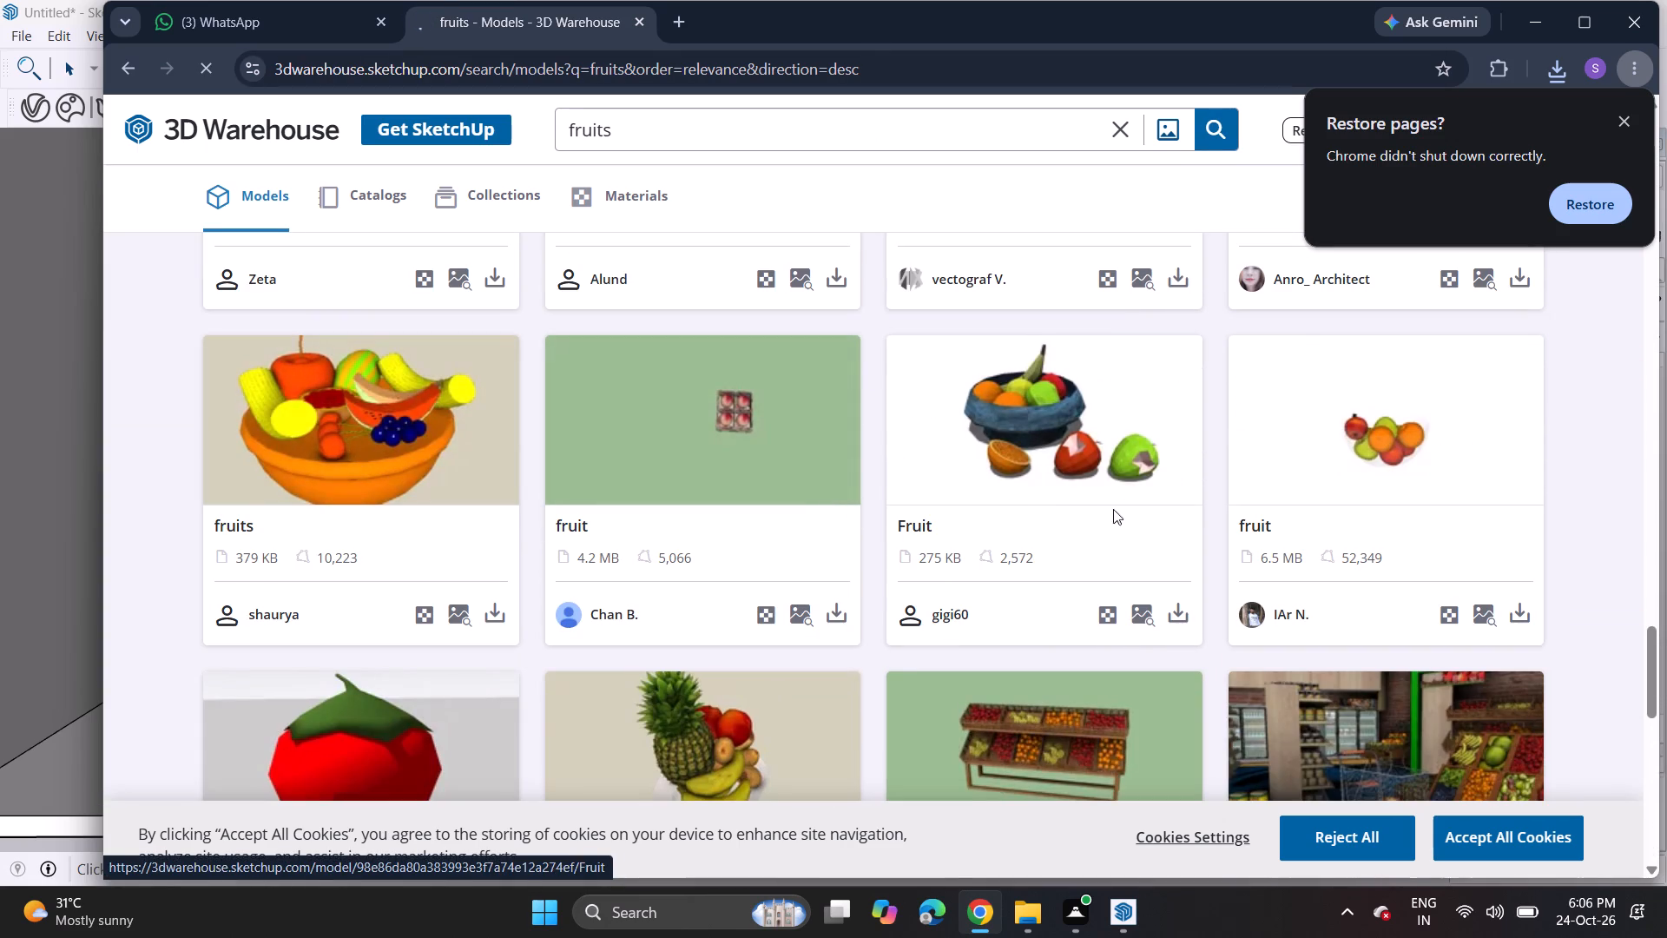
scroll(1117, 501, "up", 5)
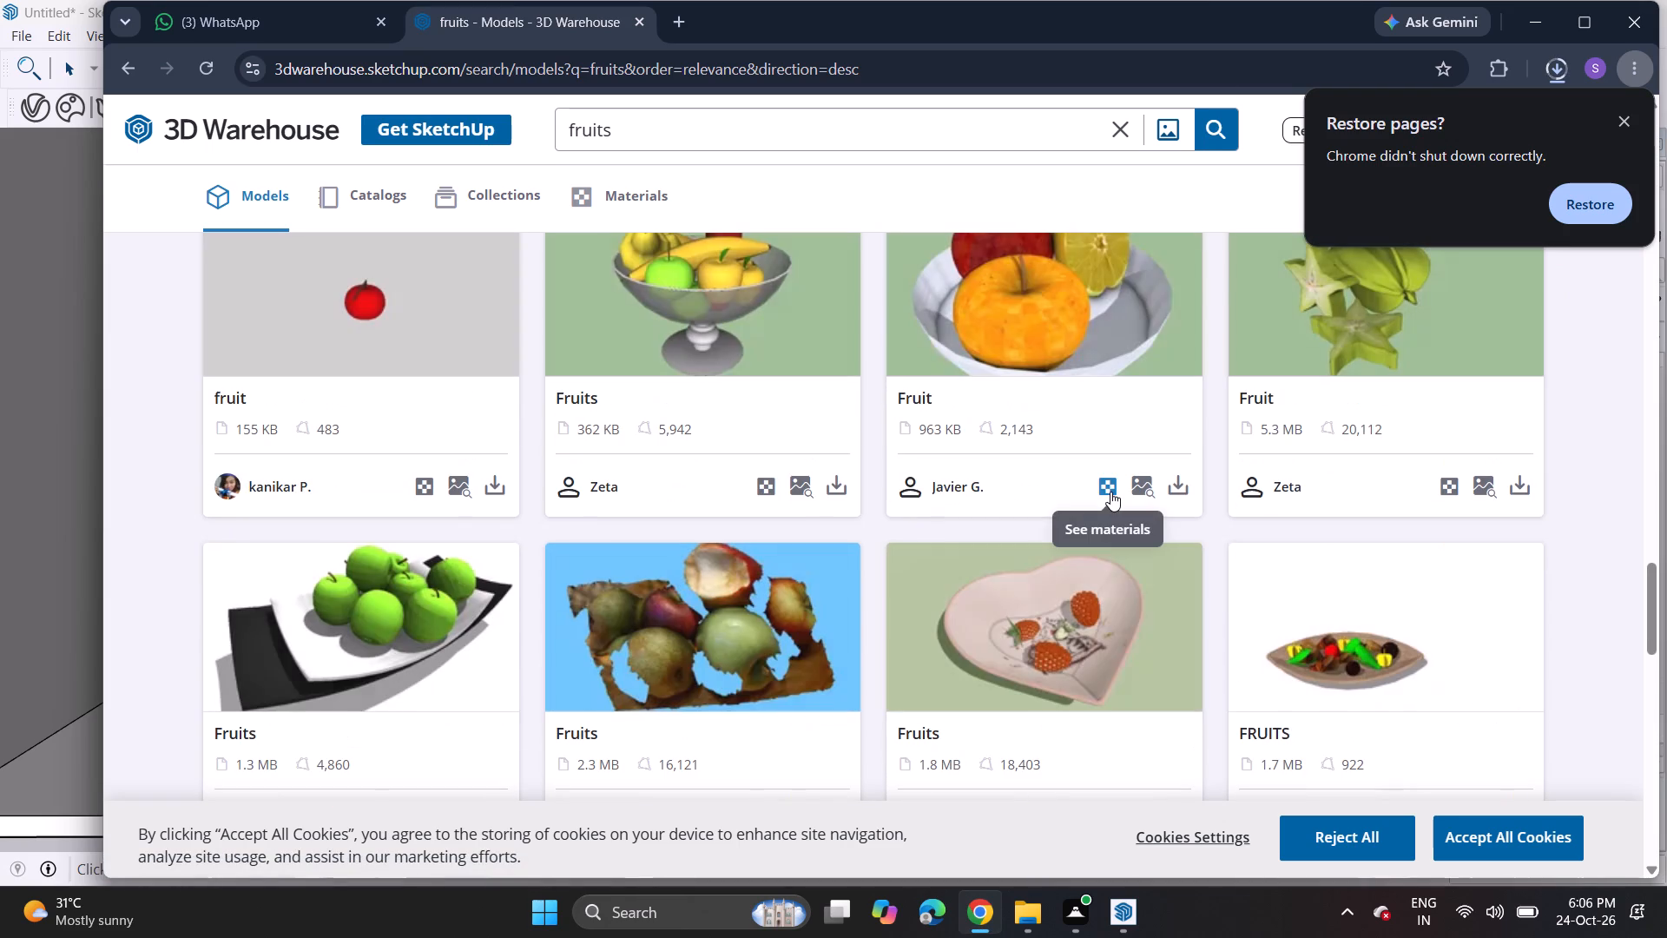
scroll(1110, 489, "up", 5)
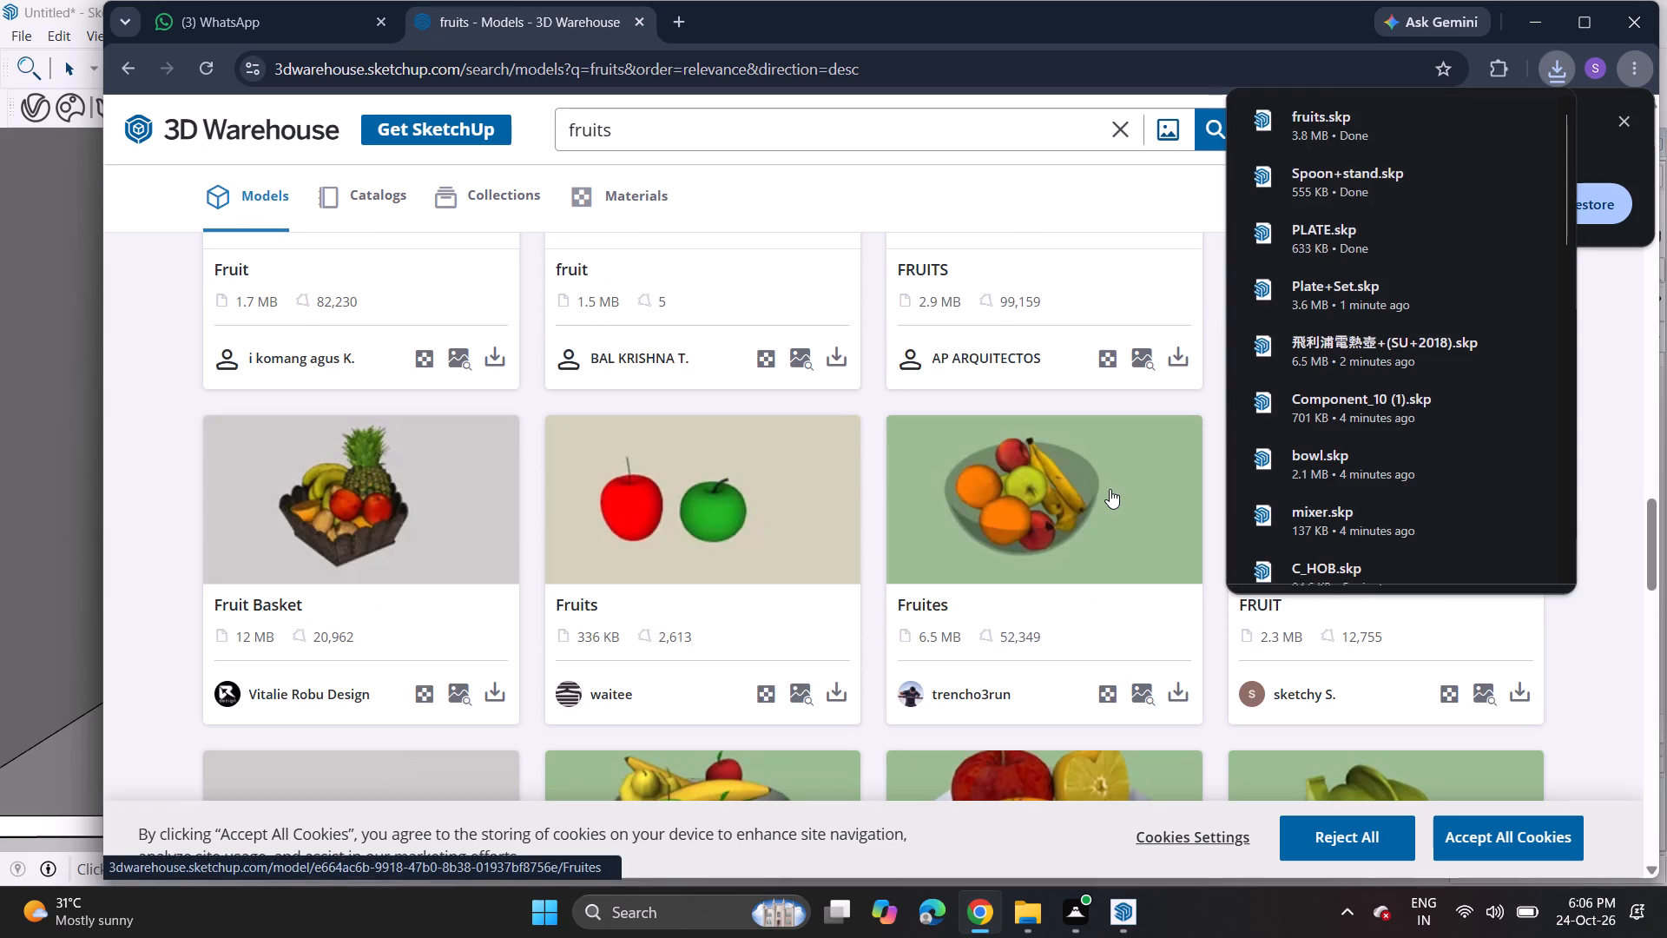
left_click(1184, 690)
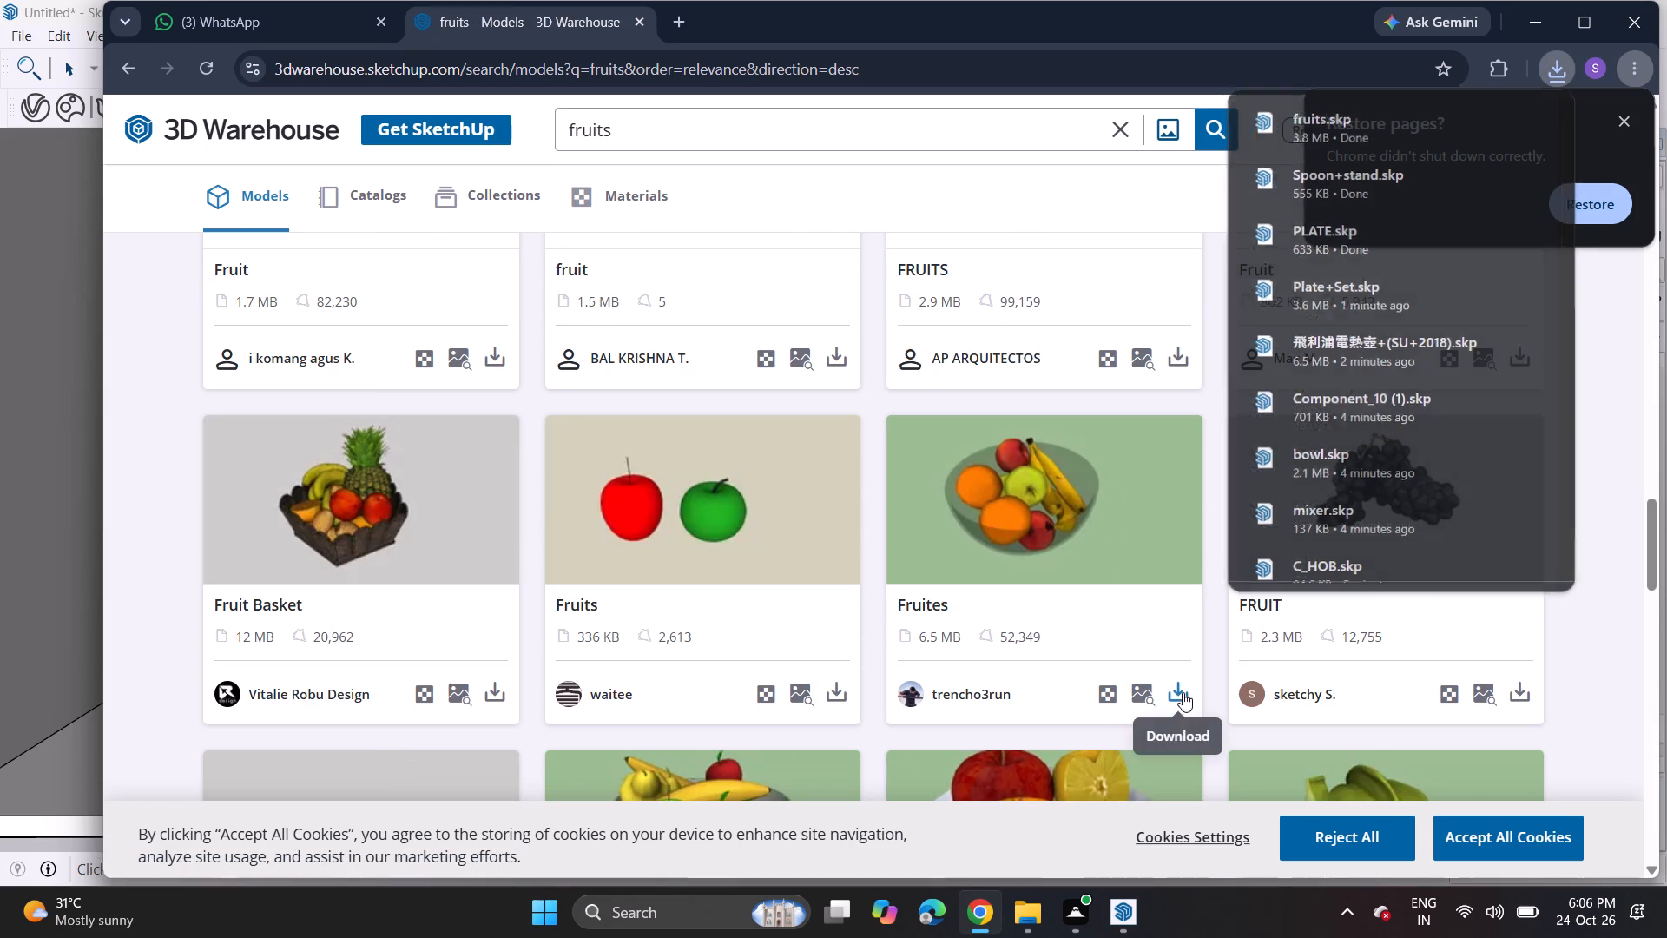
left_click(1246, 495)
Download the 12 MB Fruit Basket model as a SketchUp file.
scroll(1066, 511, "up", 1)
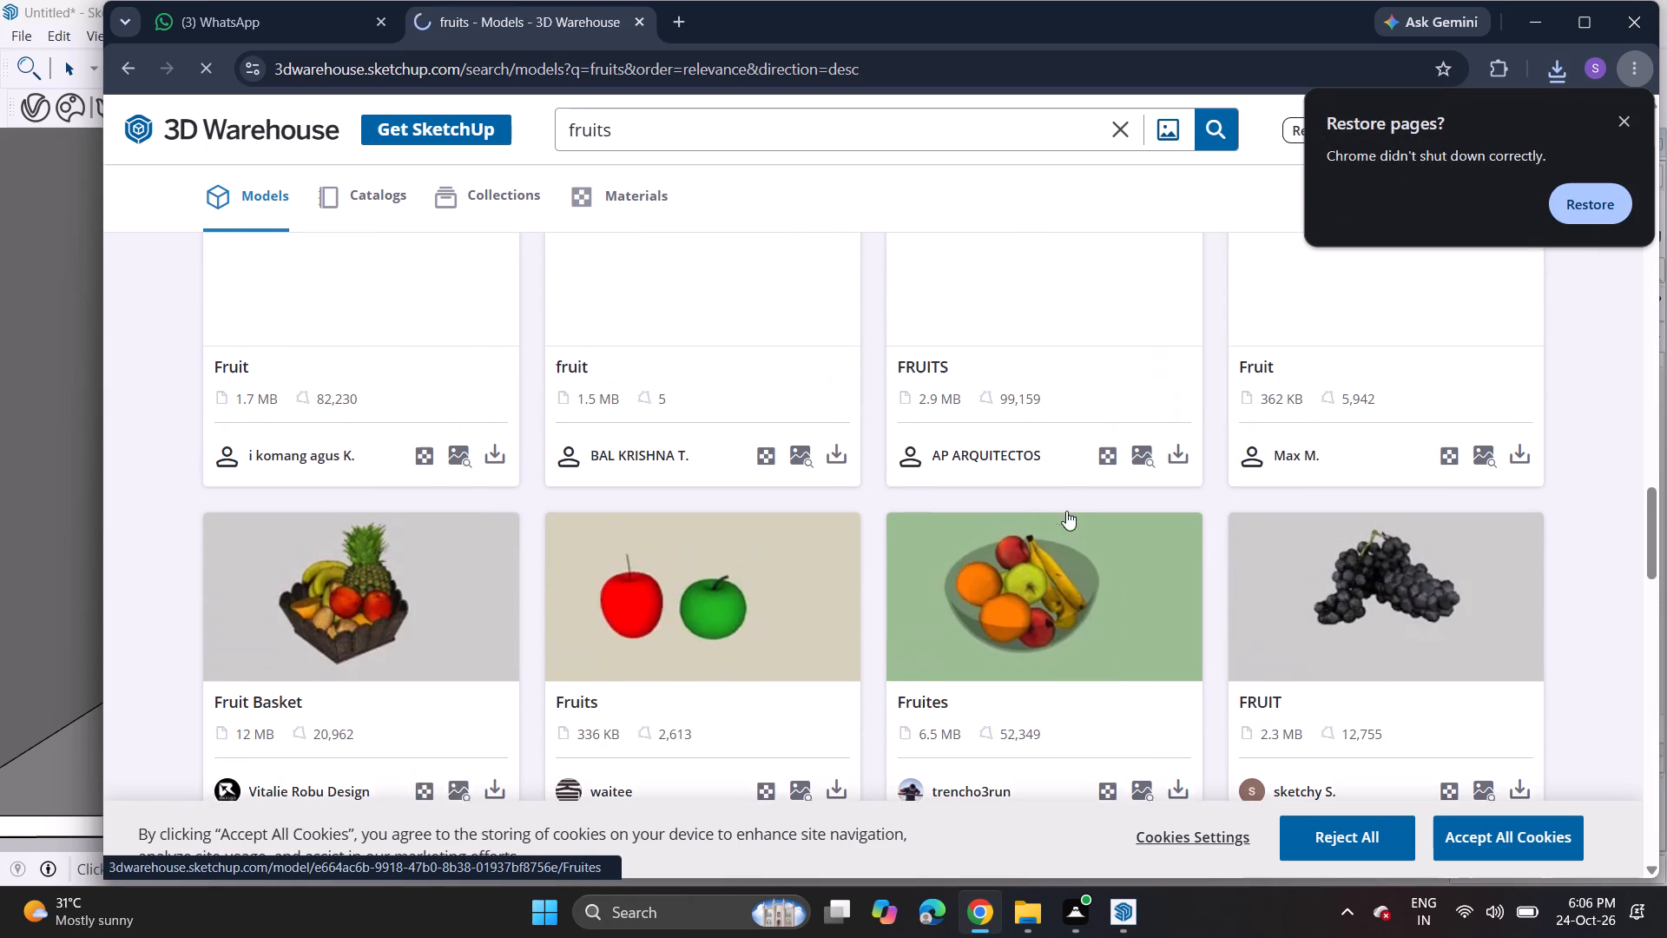
scroll(1066, 511, "down", 4)
scroll(638, 388, "up", 1)
left_click(497, 479)
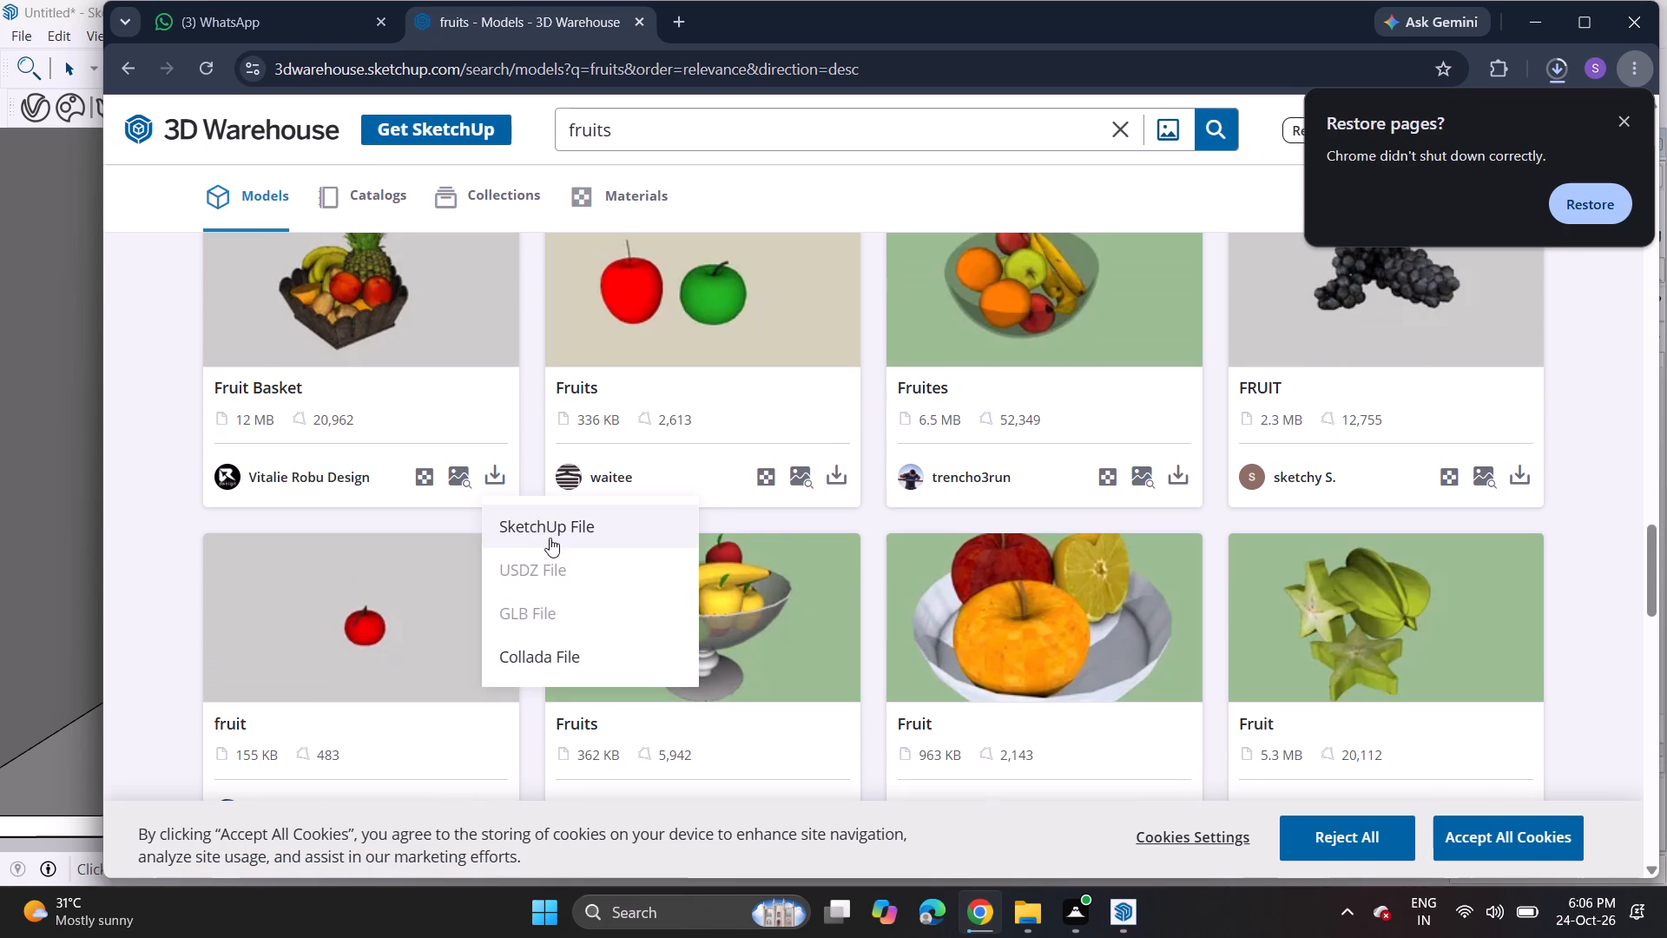
left_click(550, 547)
Look over more fruit results and search the model library for chimmy.
scroll(1005, 294, "up", 8)
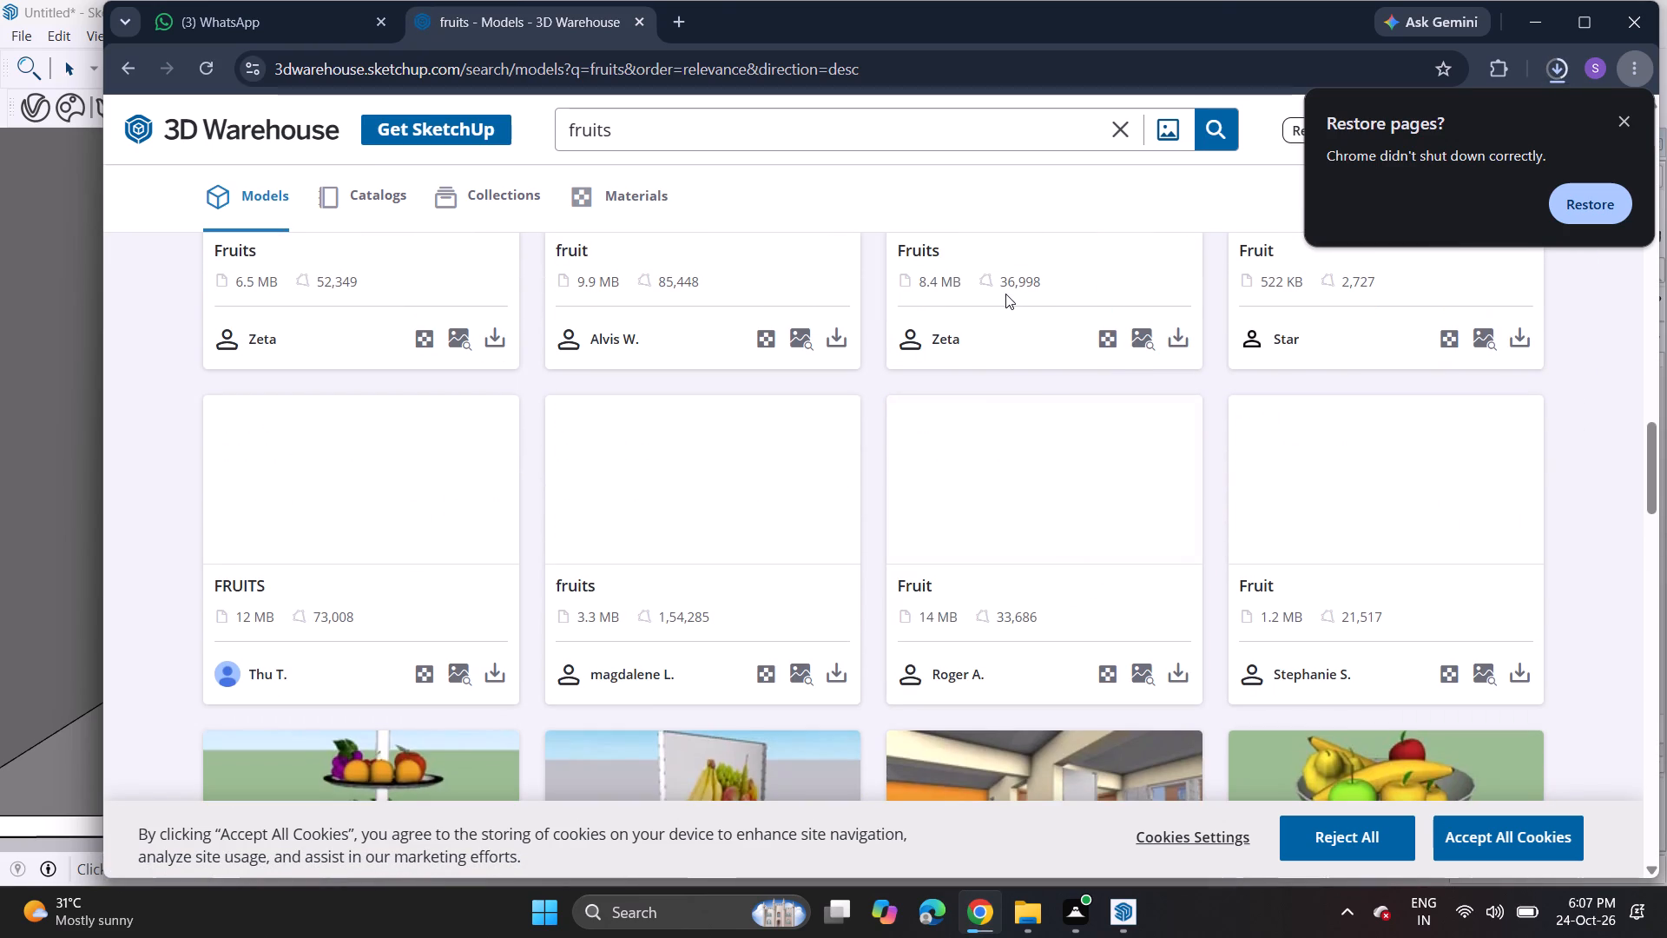
scroll(1005, 294, "up", 5)
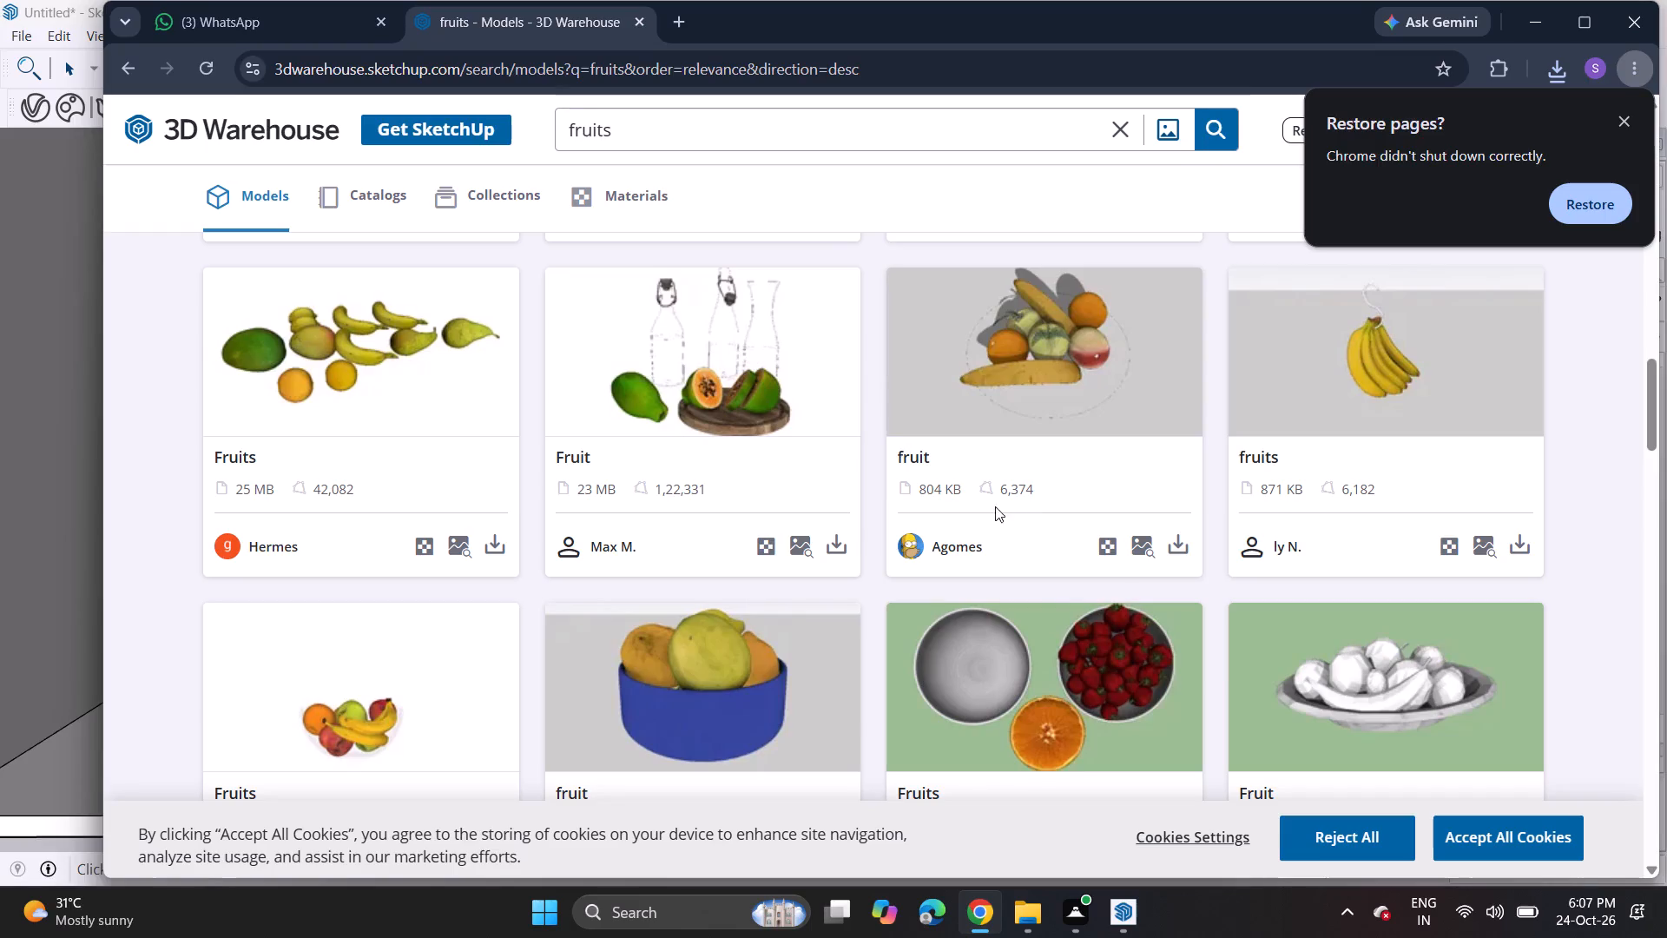
left_click(1125, 140)
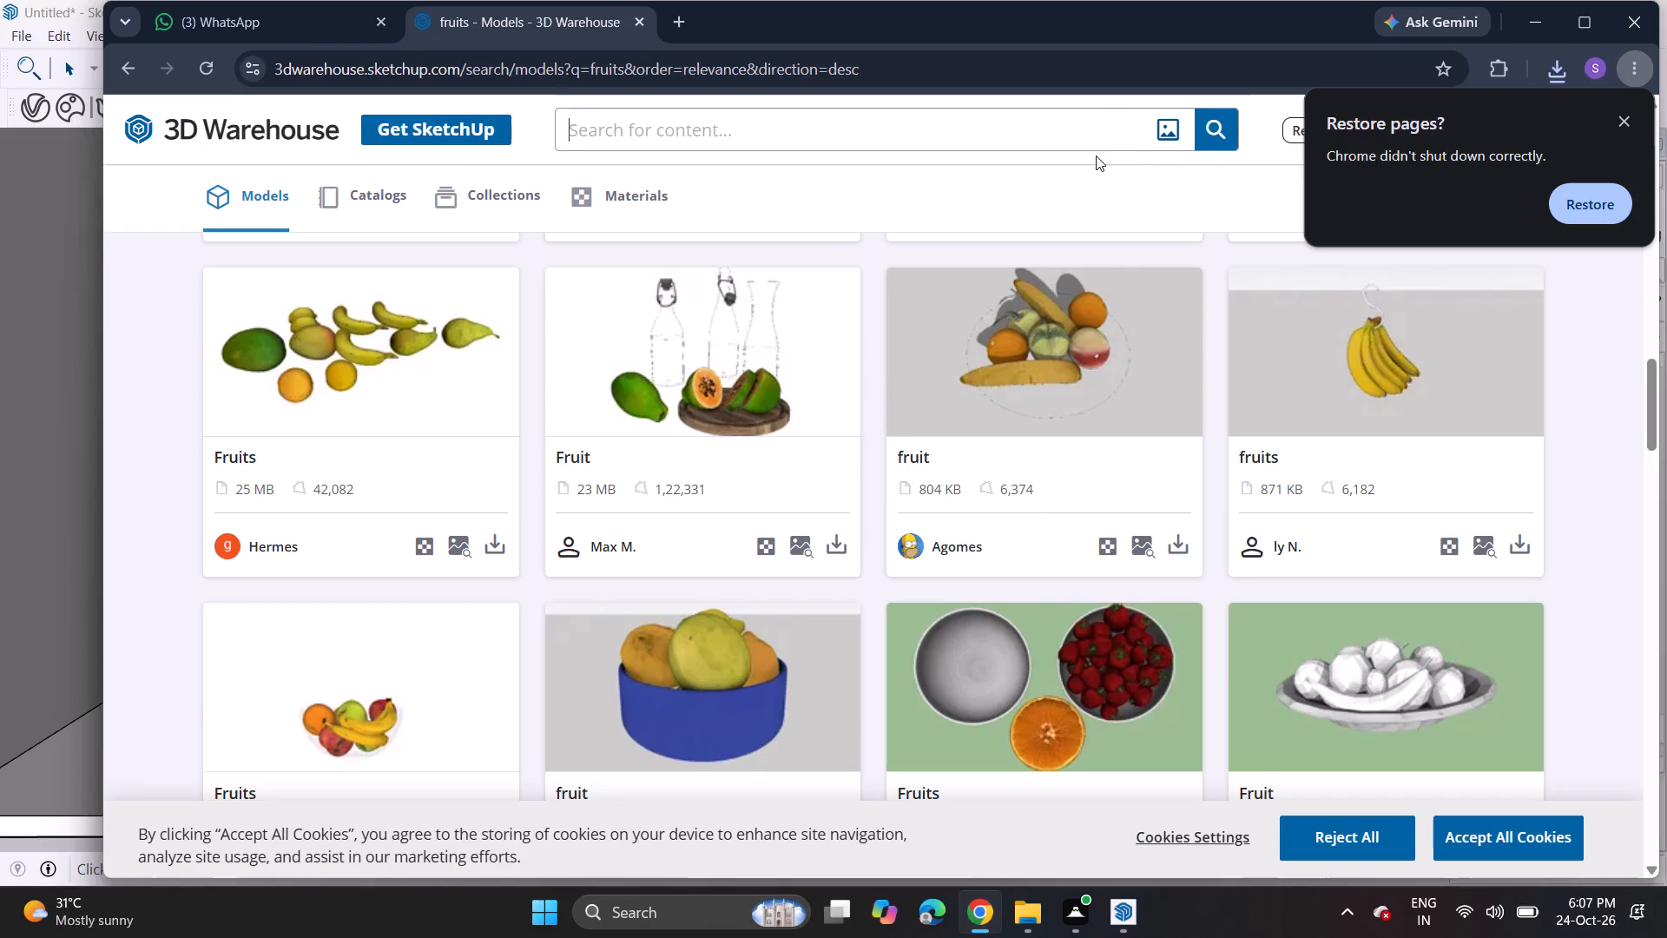
key("c")
type("himmy")
key("Return")
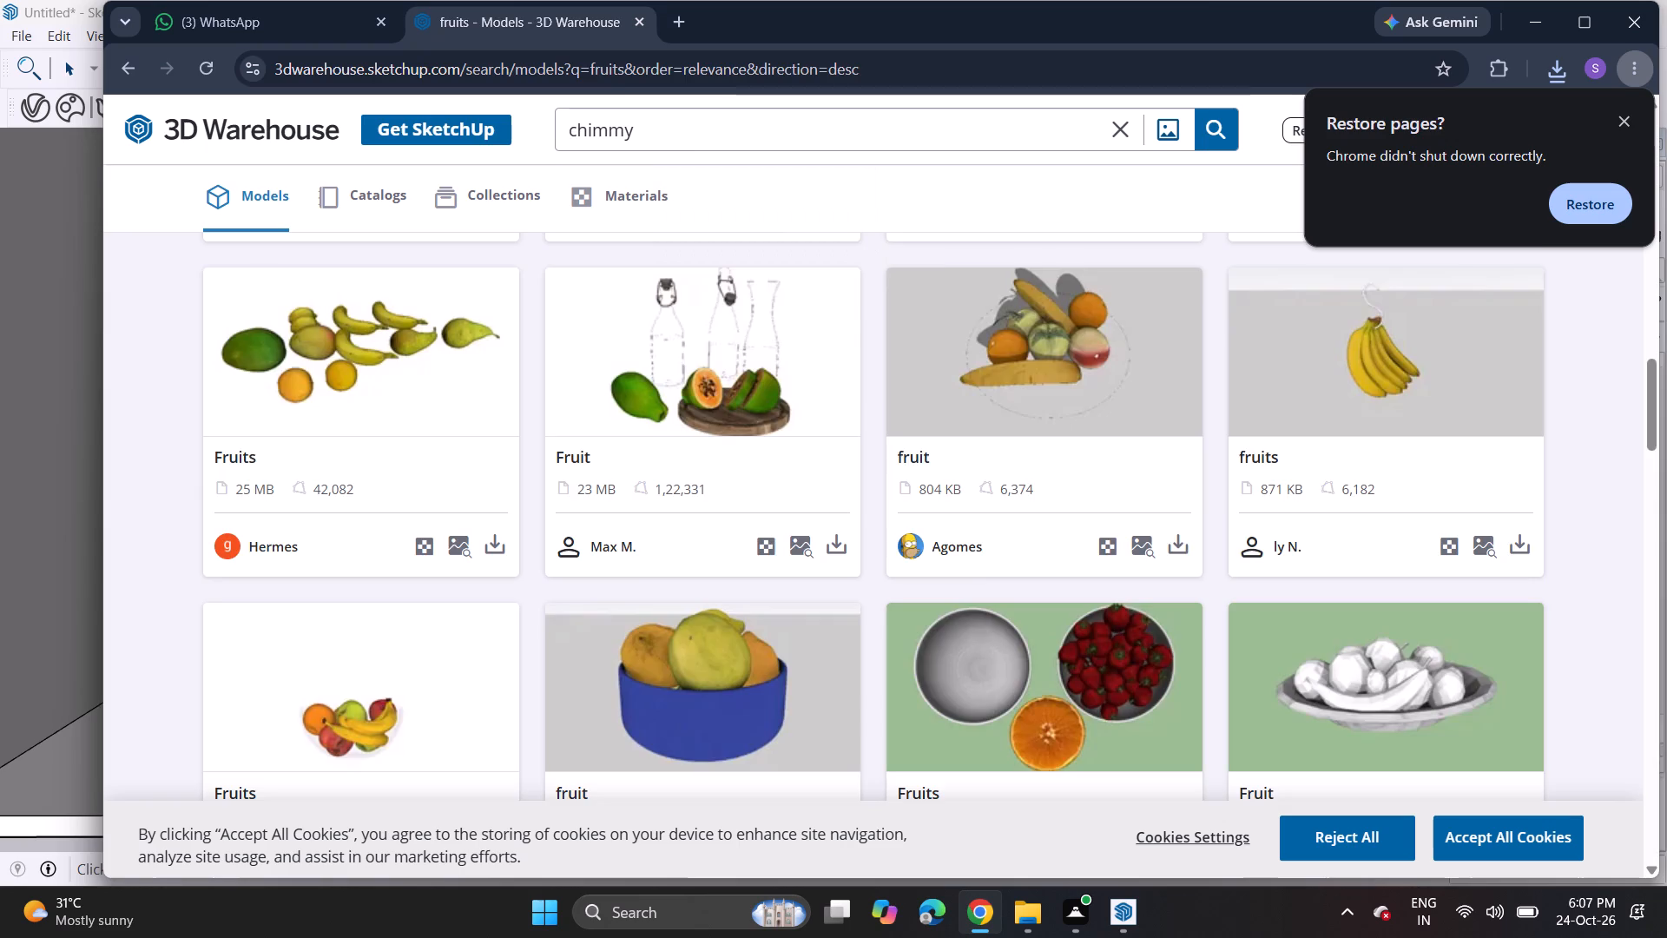
scroll(779, 346, "up", 3)
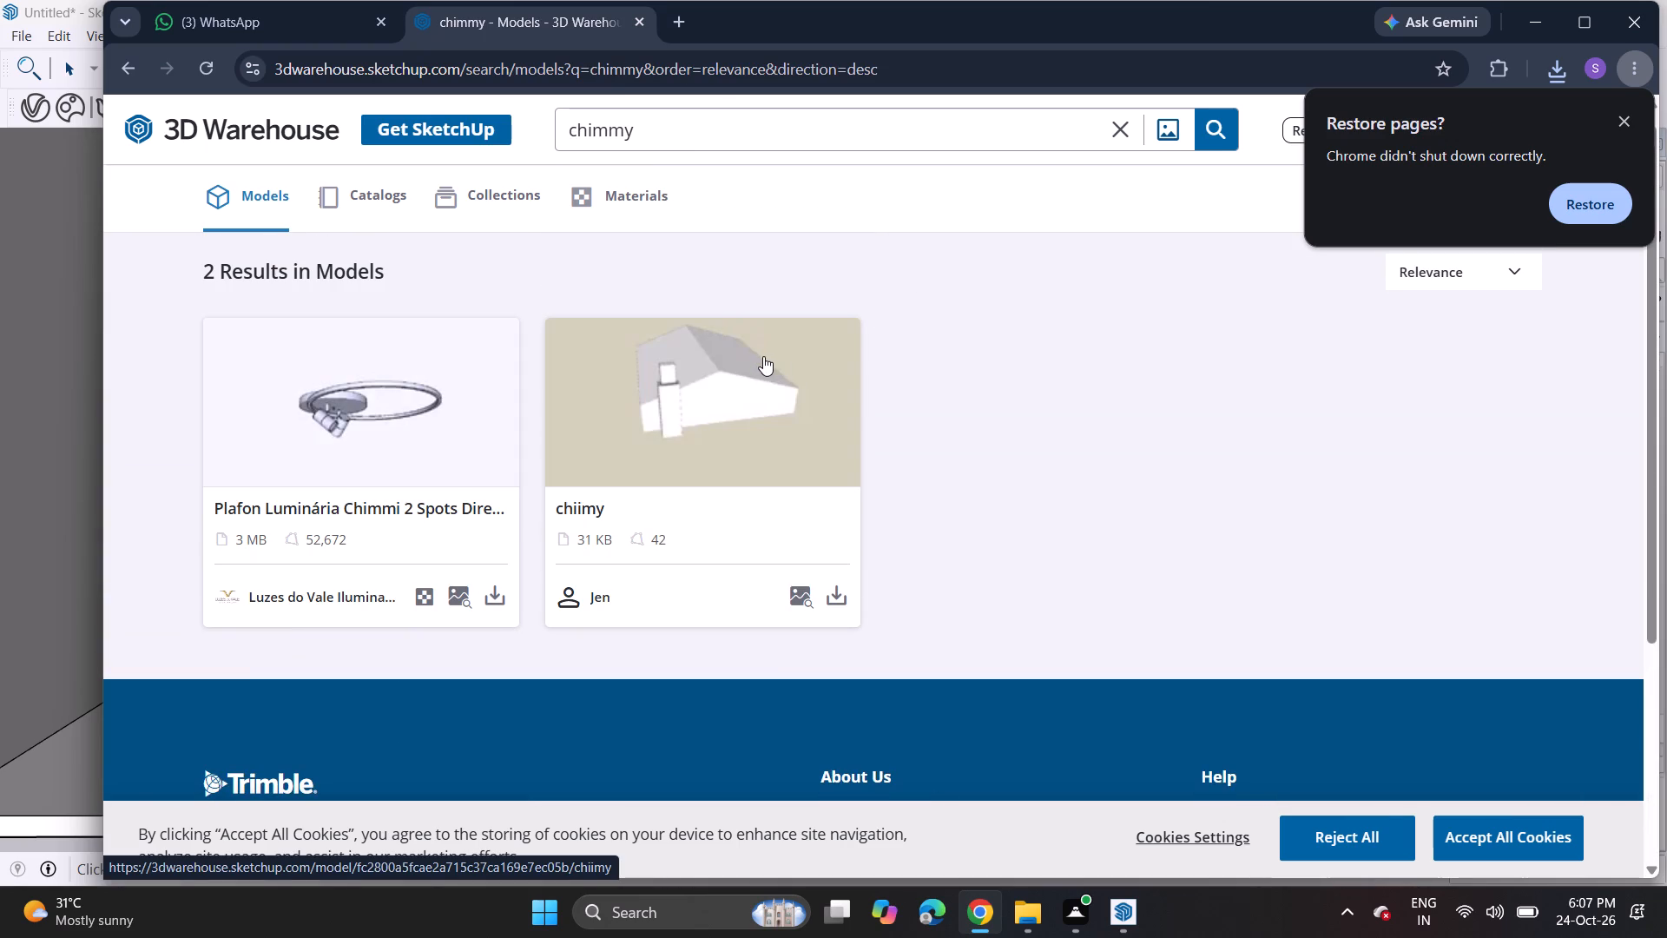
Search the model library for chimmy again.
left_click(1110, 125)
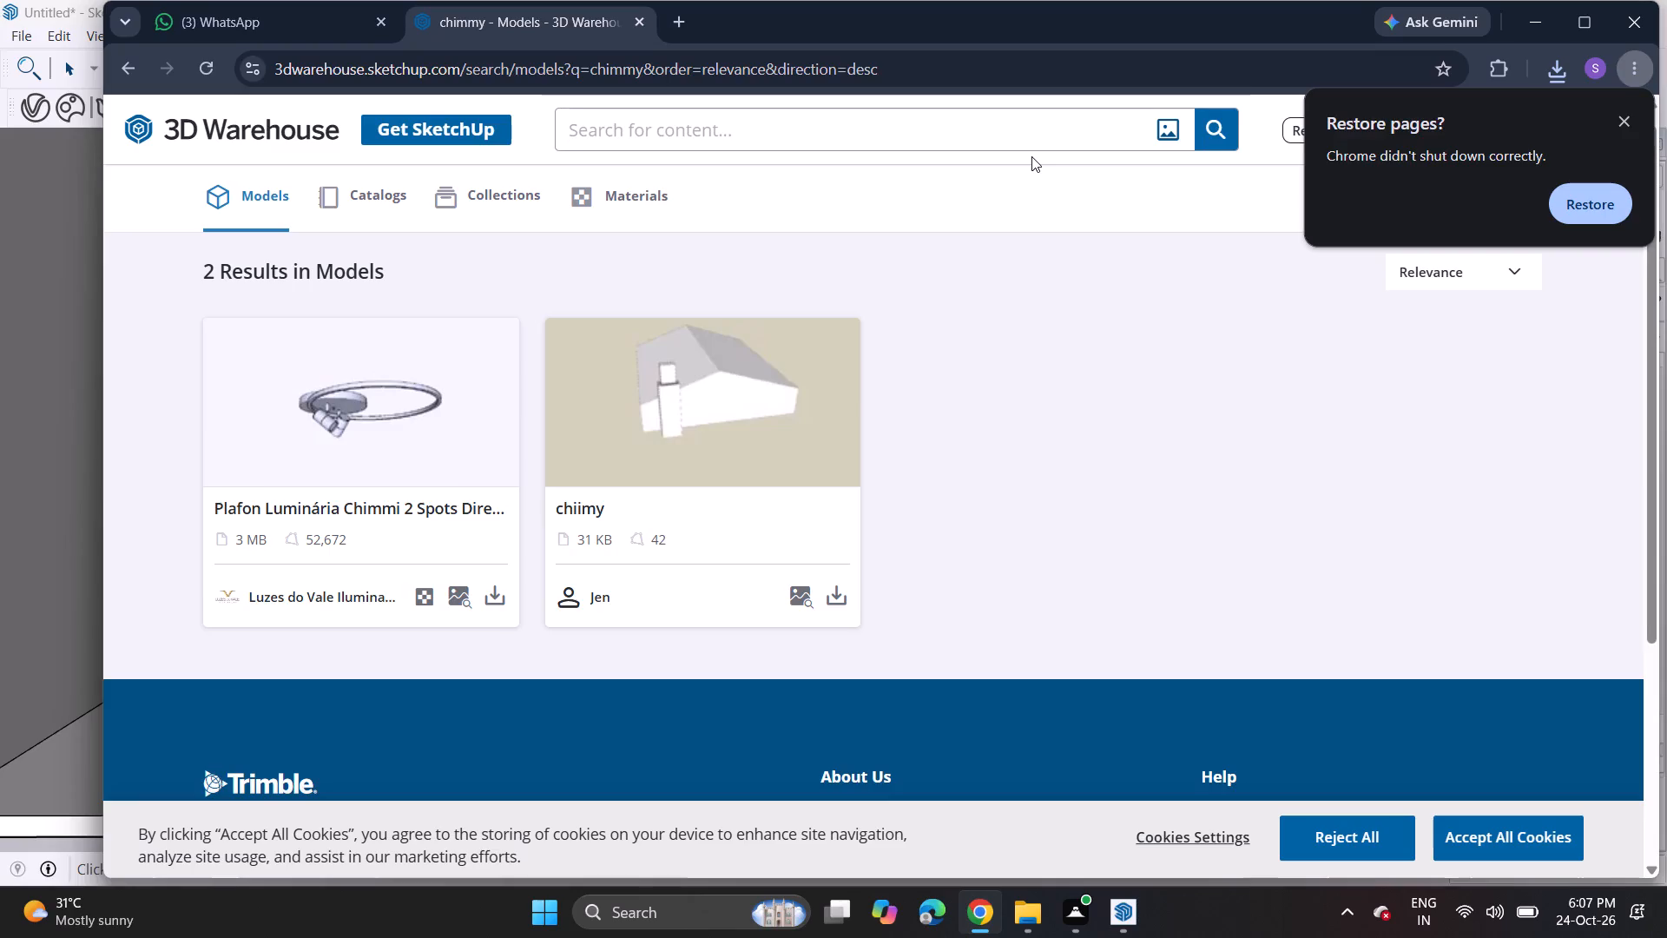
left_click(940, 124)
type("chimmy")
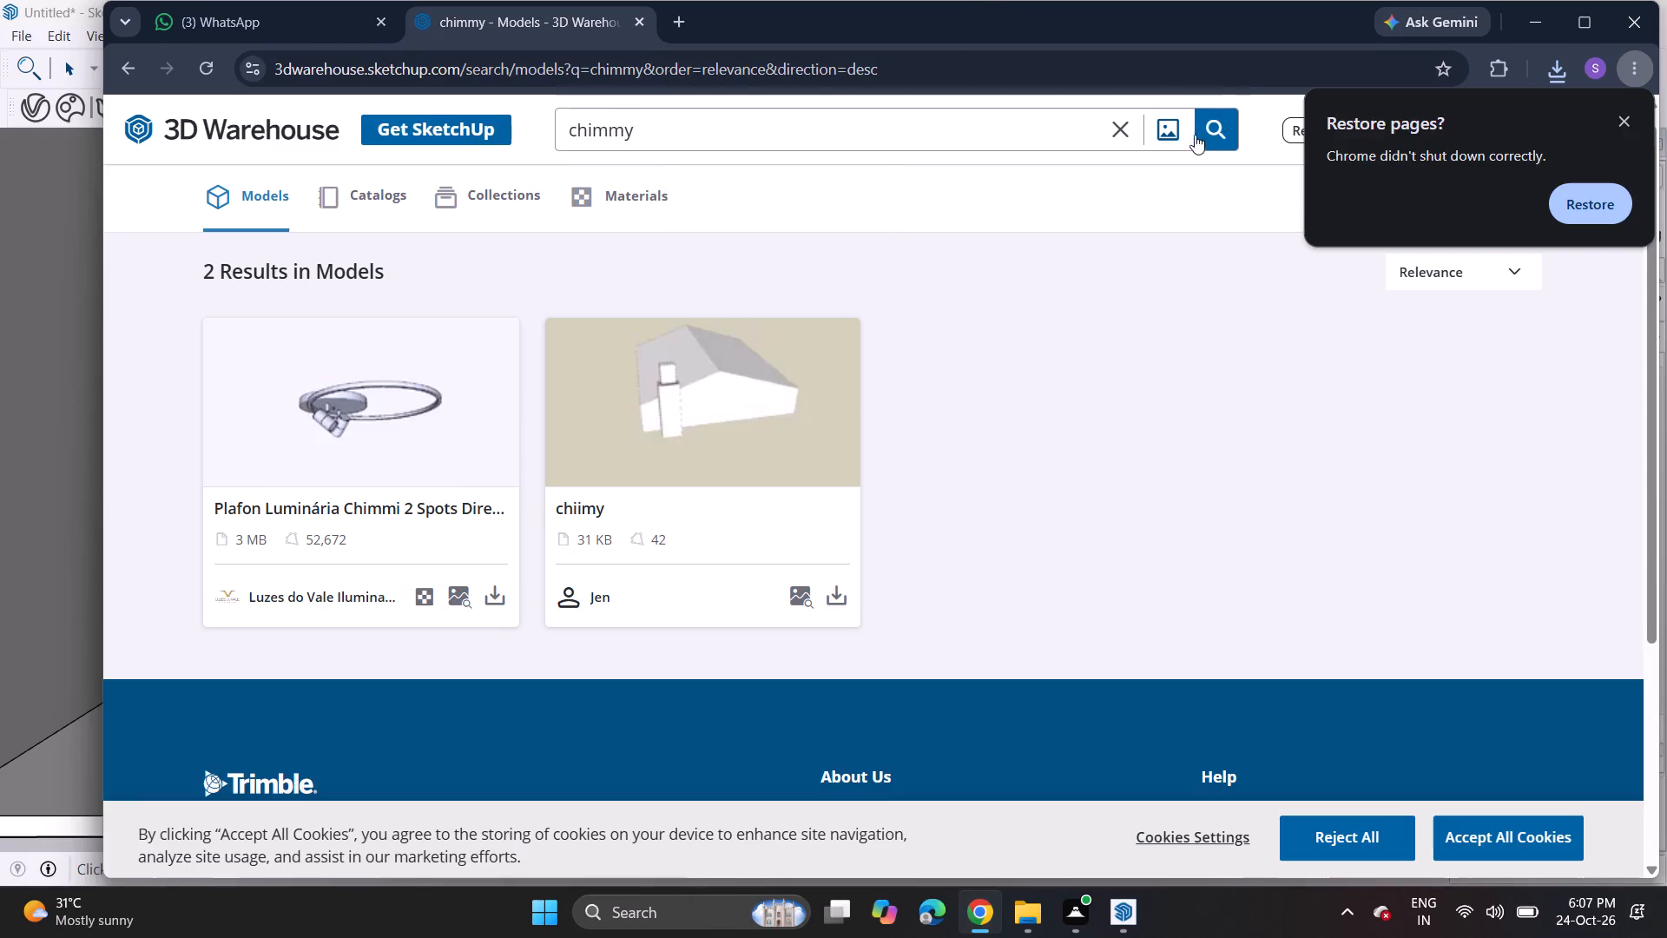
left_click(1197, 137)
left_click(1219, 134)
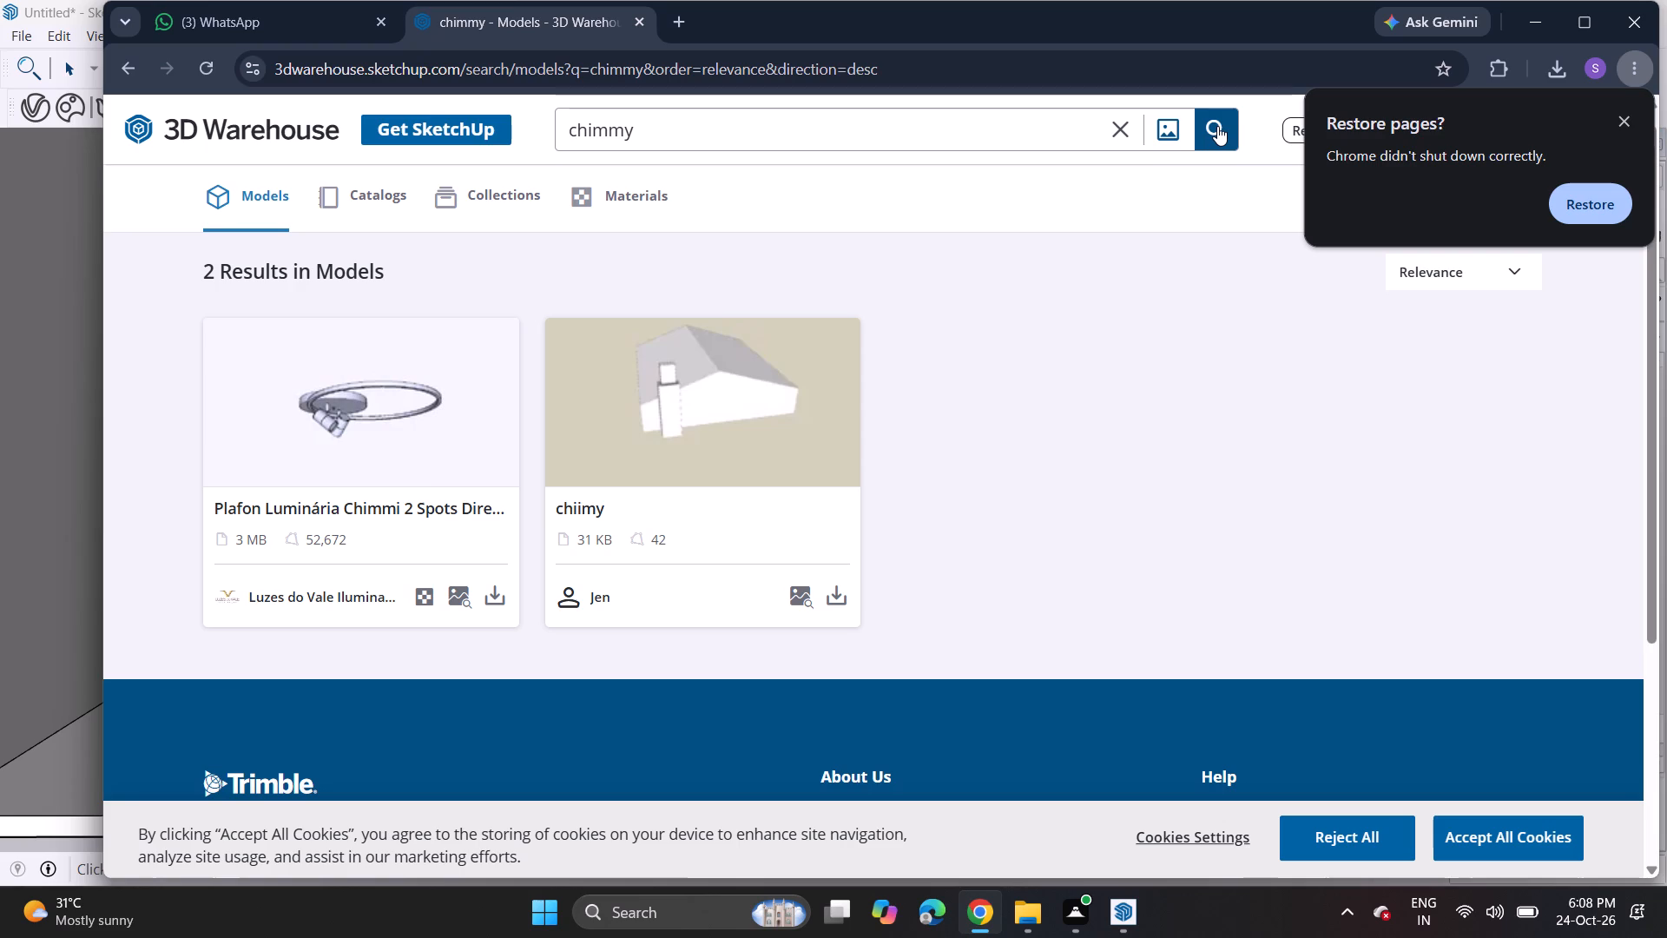
Search the model library for chimney and download the 425 KB CHIMNEY model, the dynamic range hood, as a SketchUp file.
left_click(728, 130)
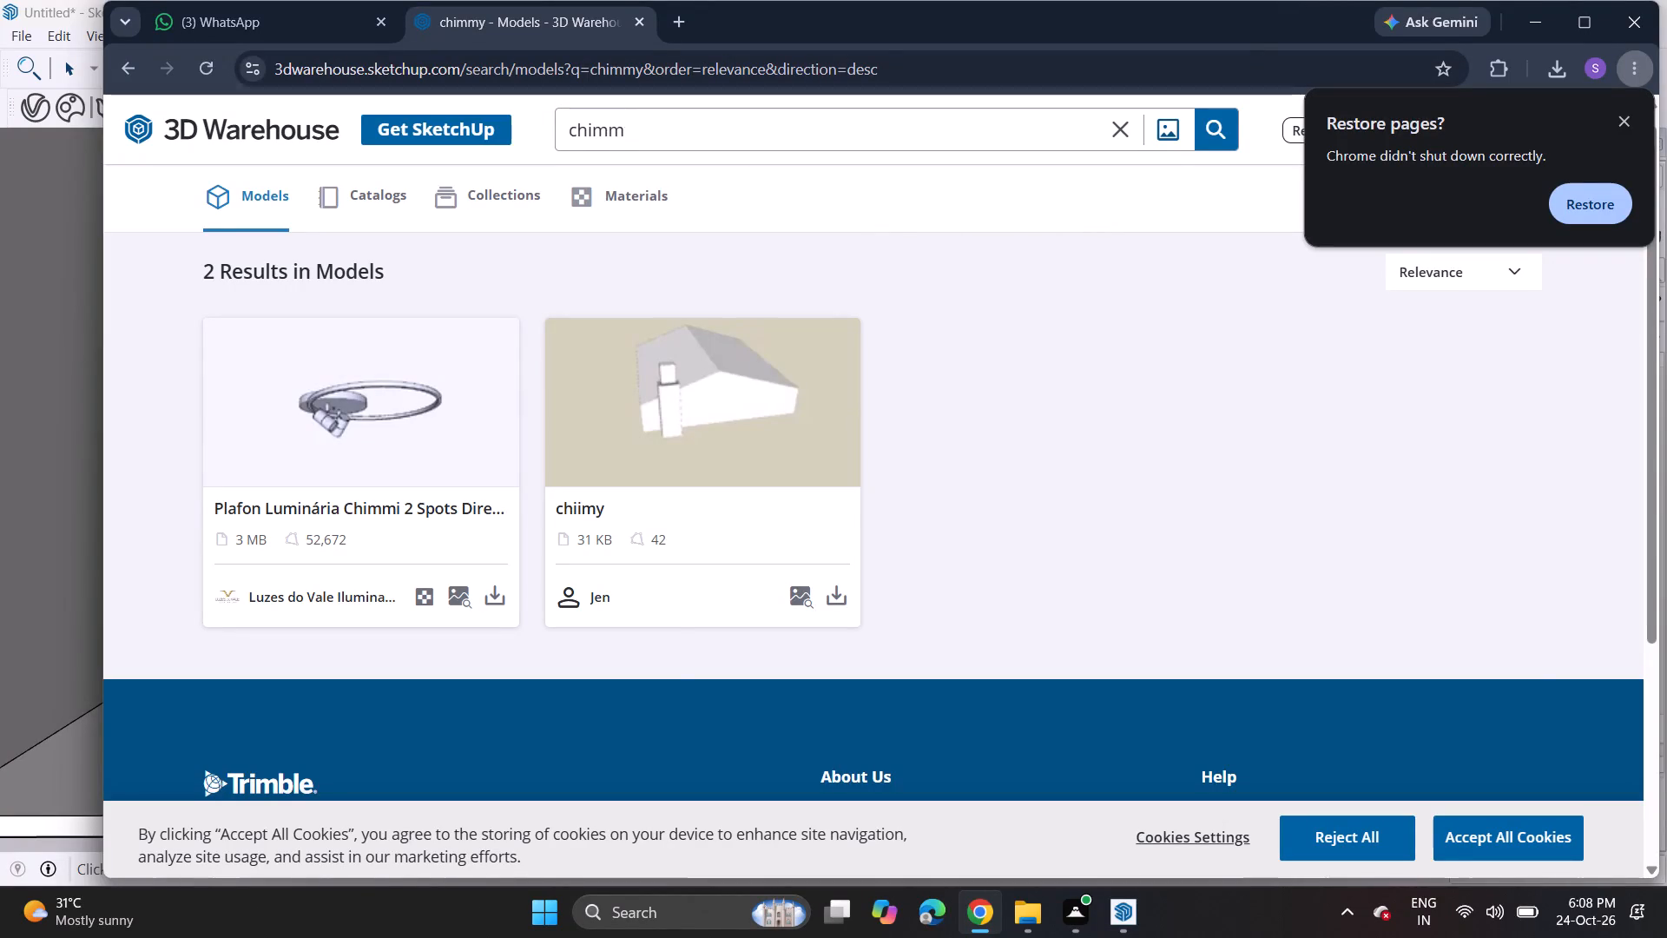
key("BackSpace")
key("BackSpace")
type("ney")
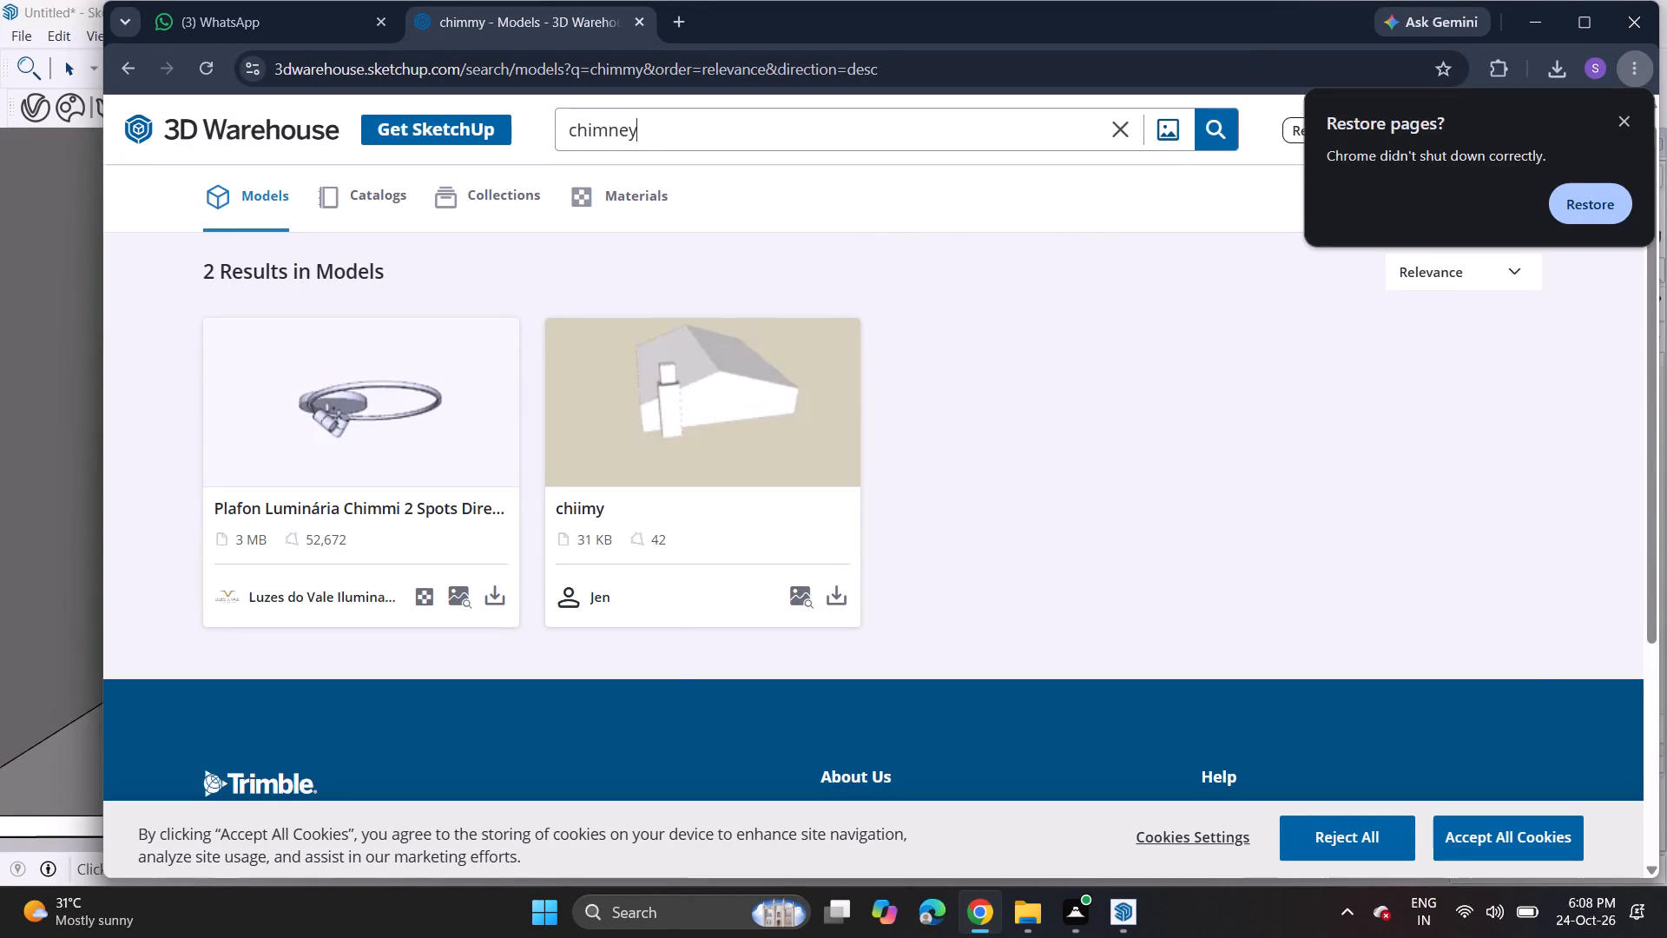
key("Return")
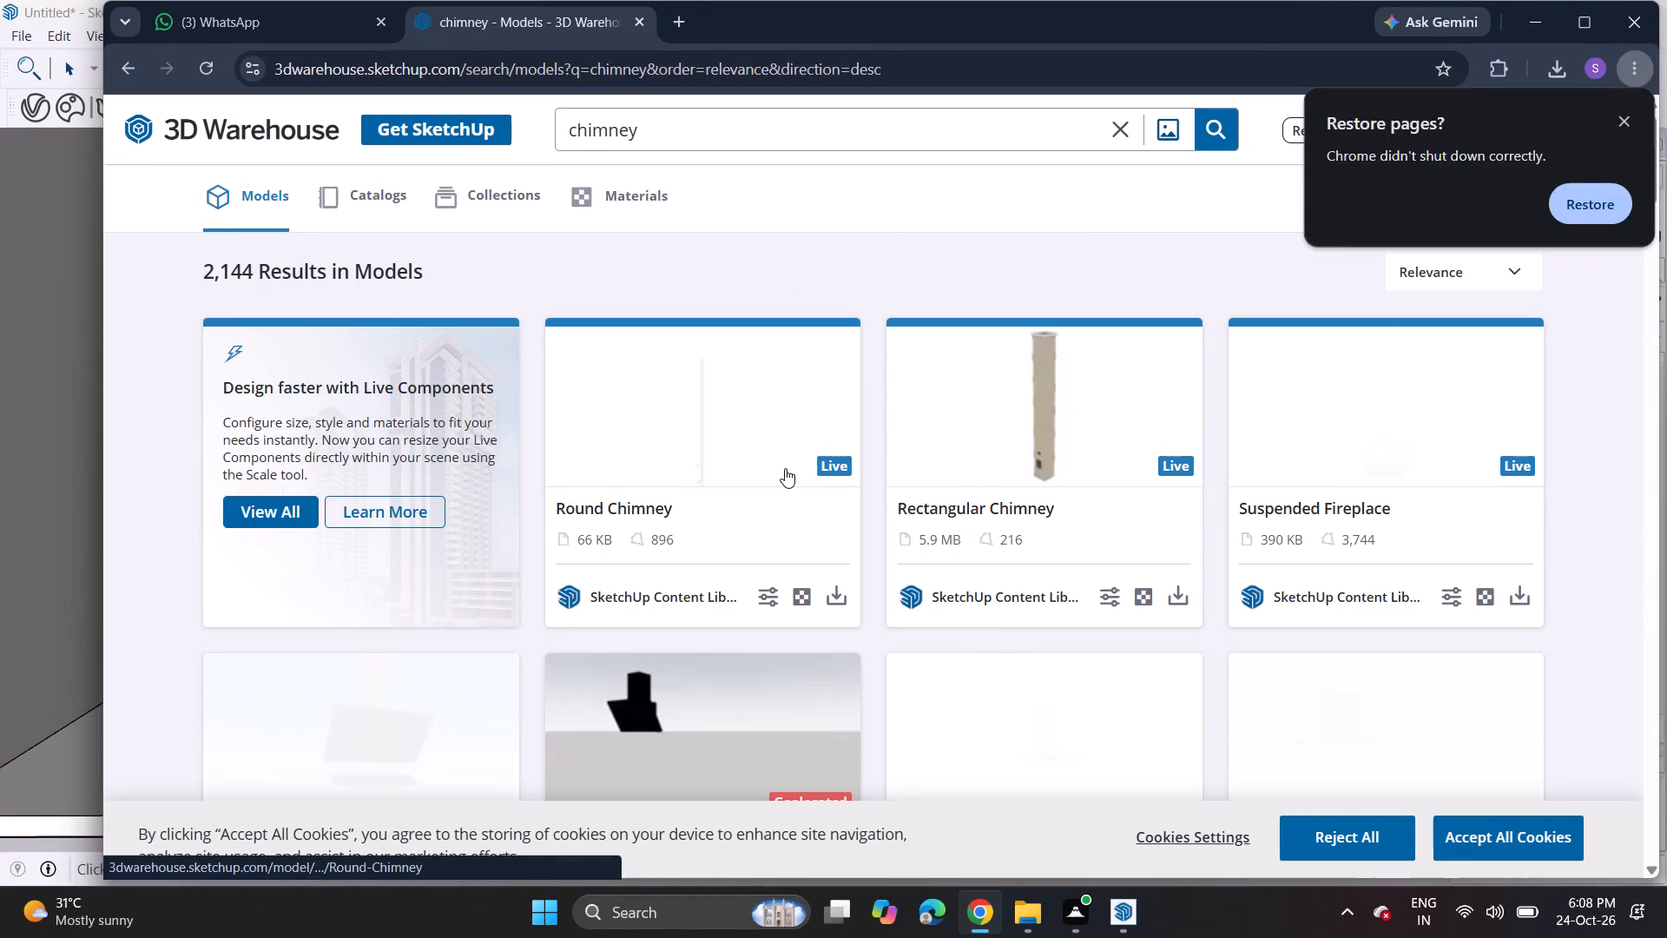
scroll(785, 468, "up", 3)
scroll(785, 468, "down", 1)
scroll(785, 468, "up", 1)
scroll(785, 468, "down", 6)
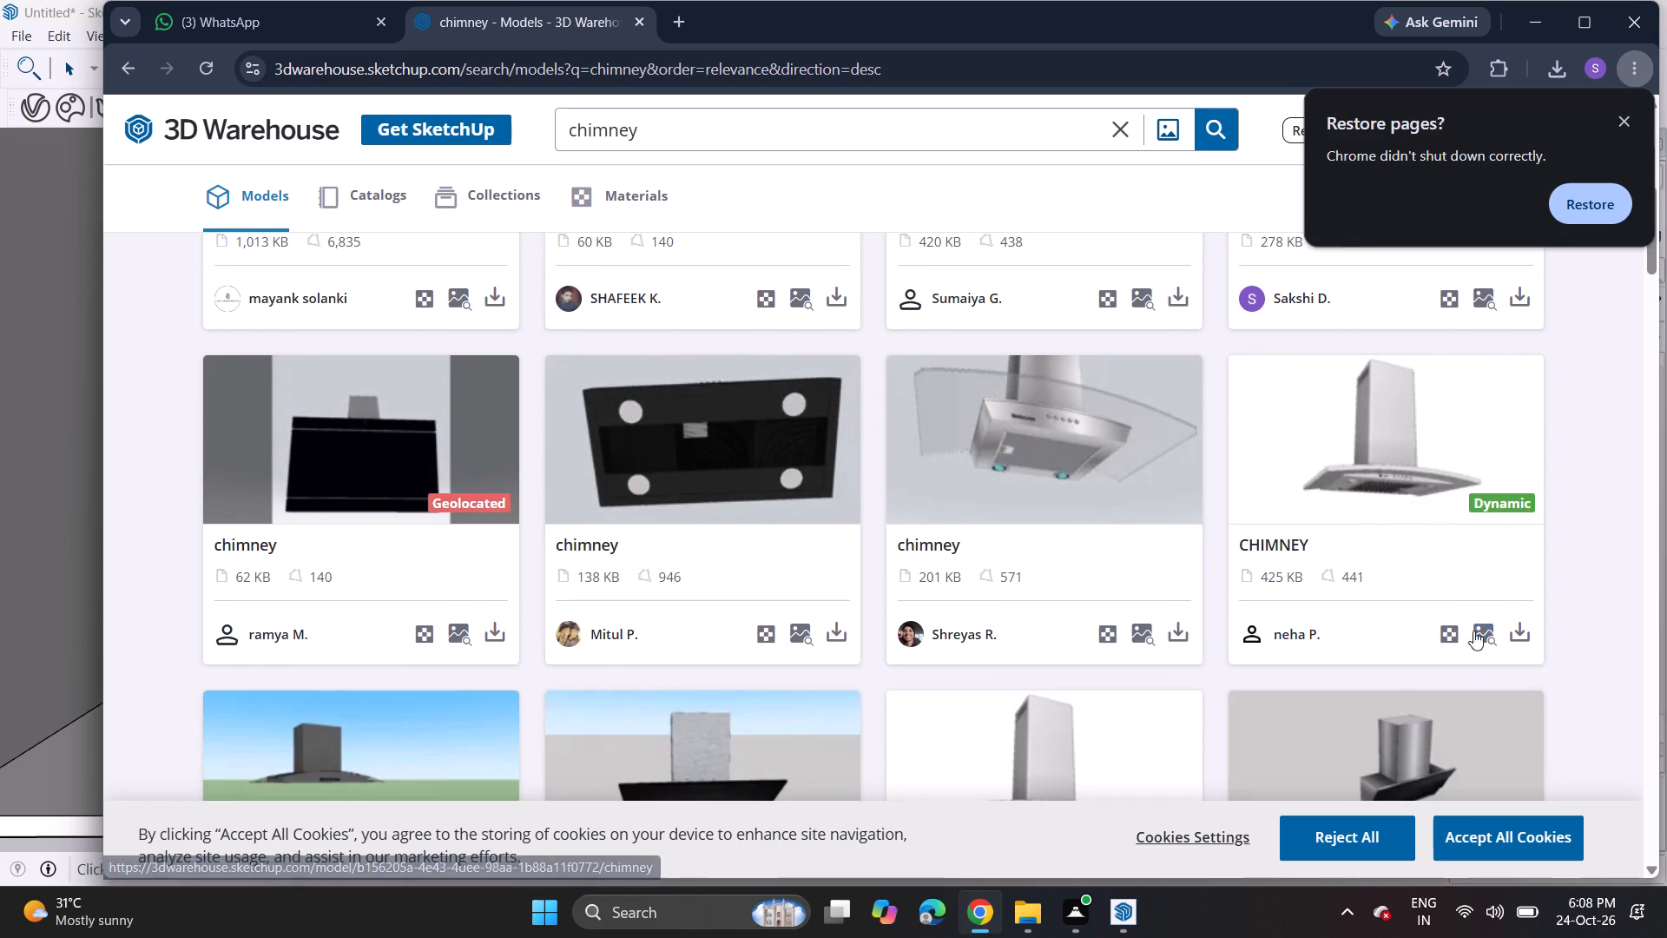
left_click(1520, 637)
left_click(1474, 690)
Look through more chimney results for other suitable kitchen hood models.
scroll(1180, 675, "down", 2)
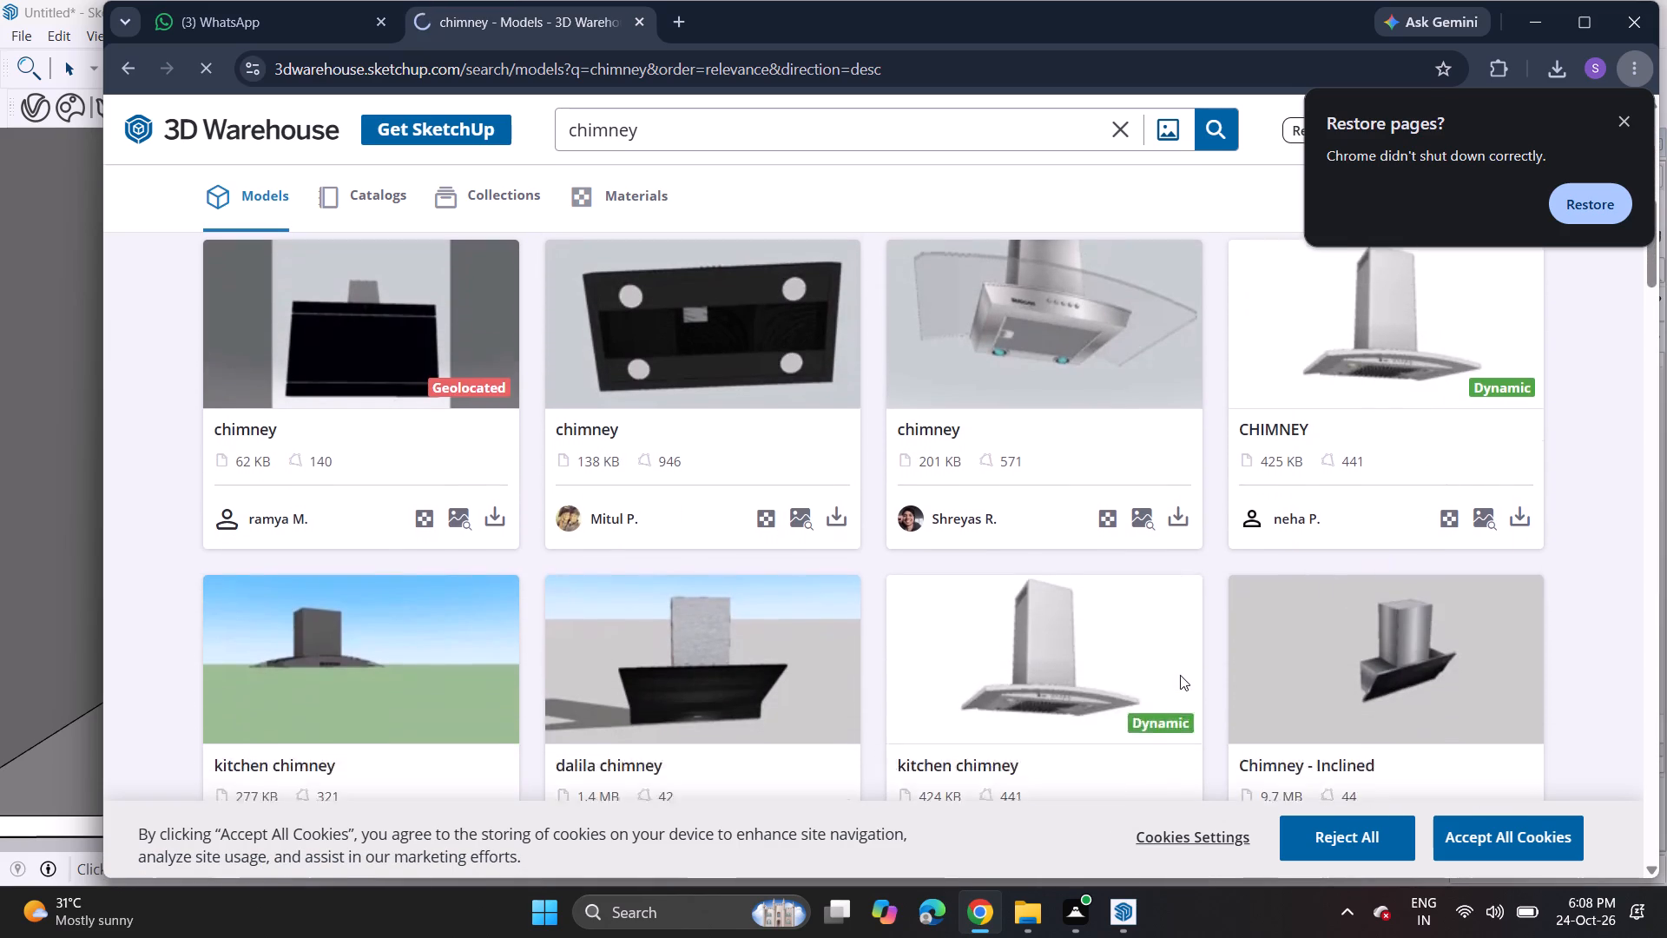
scroll(1174, 674, "down", 3)
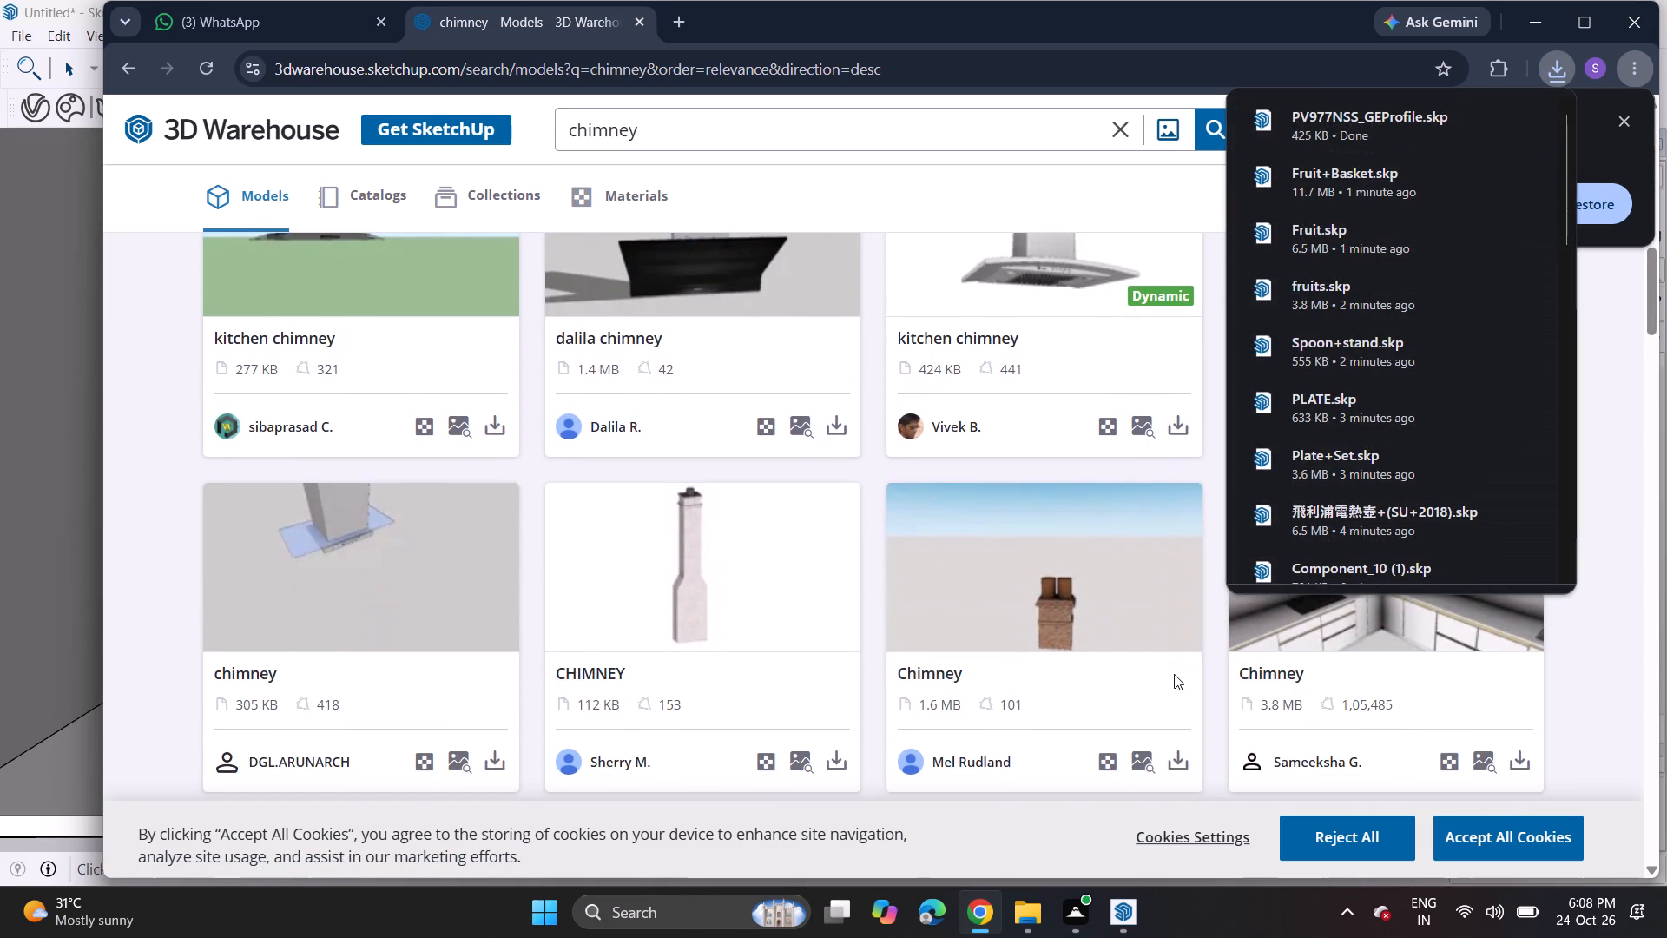
scroll(990, 656, "down", 4)
scroll(902, 446, "down", 4)
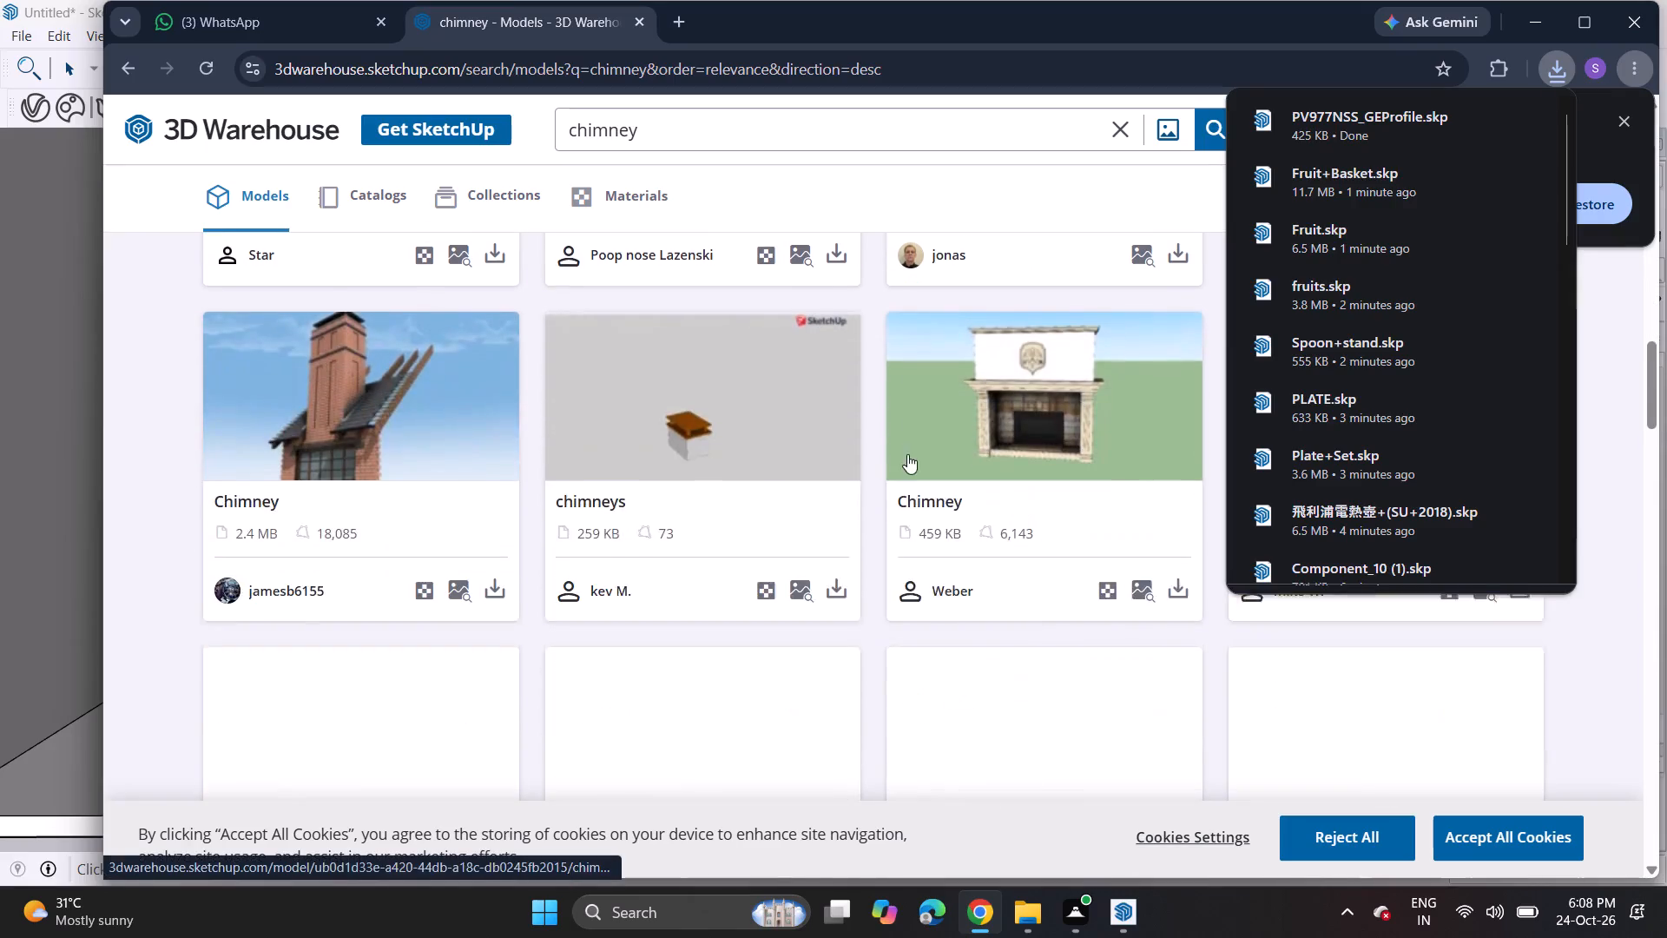
scroll(907, 454, "down", 9)
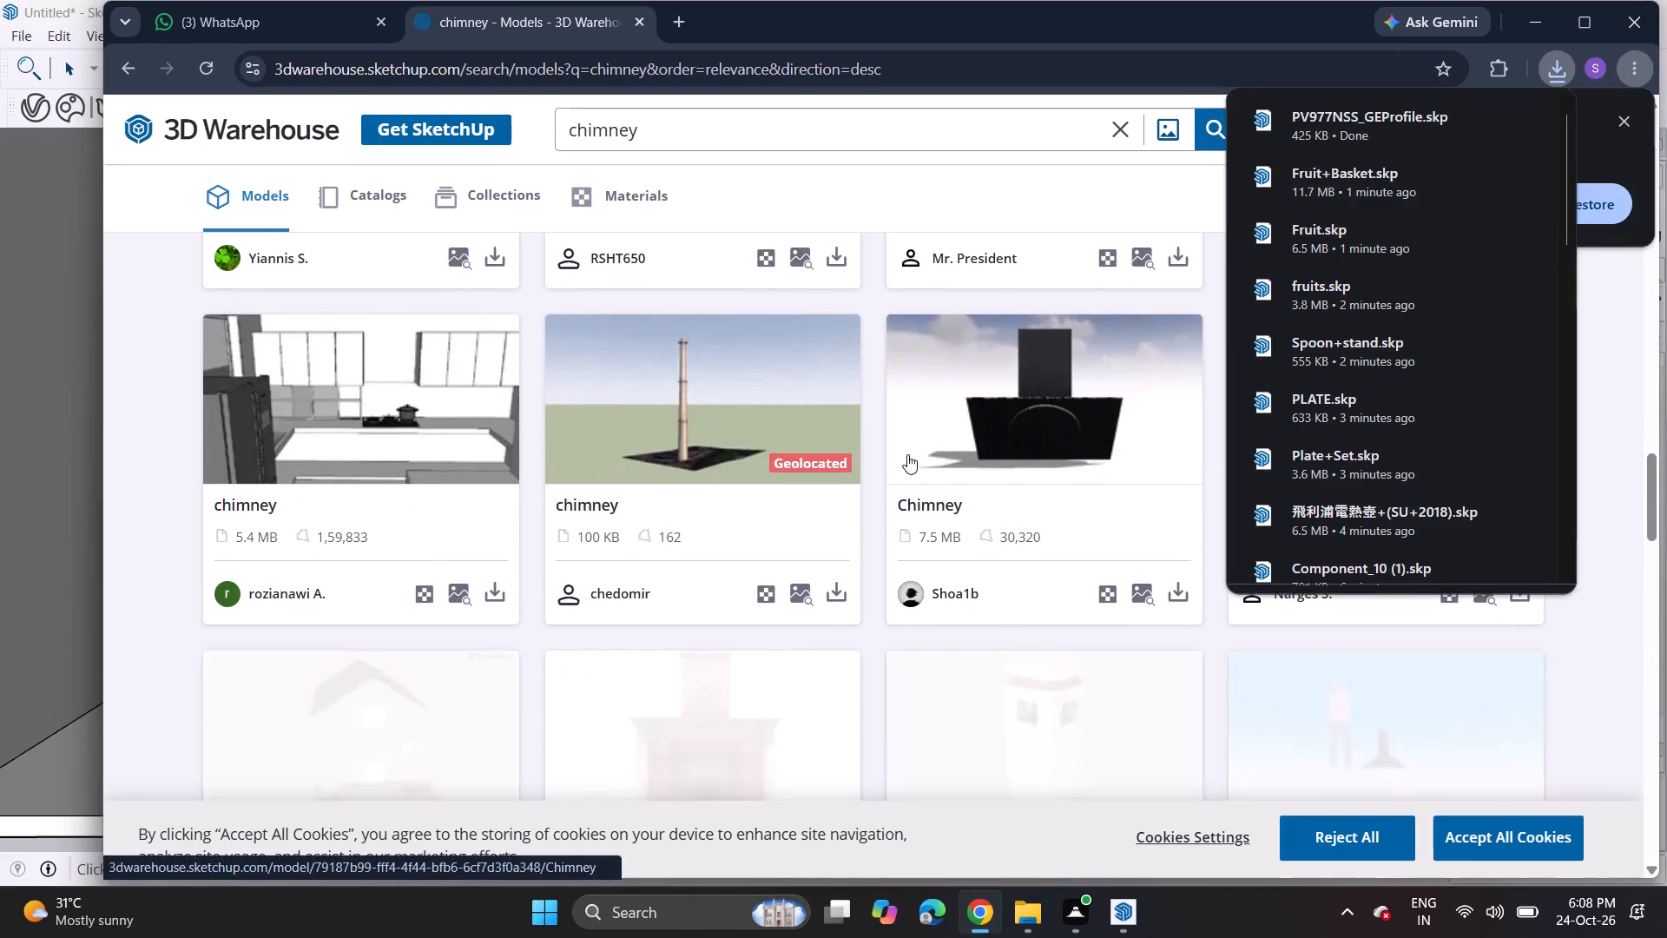
scroll(907, 454, "down", 1)
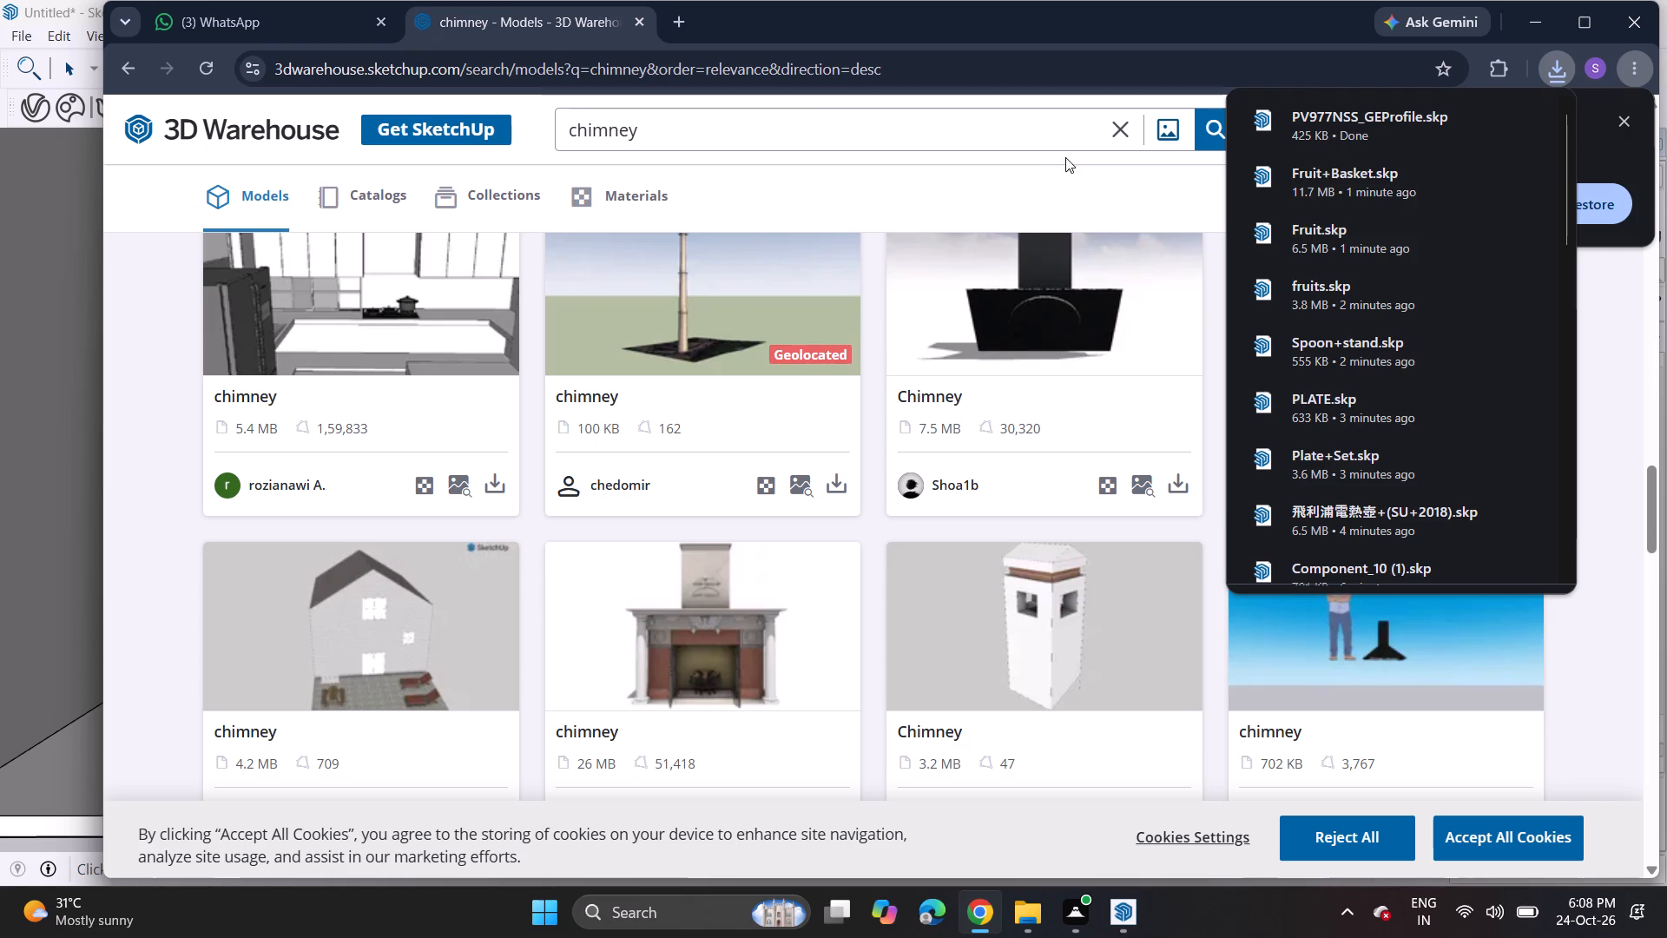
Search the model library for sink and download the 189 KB sink model with the drainboard as a SketchUp file.
left_click(1116, 129)
left_click(843, 141)
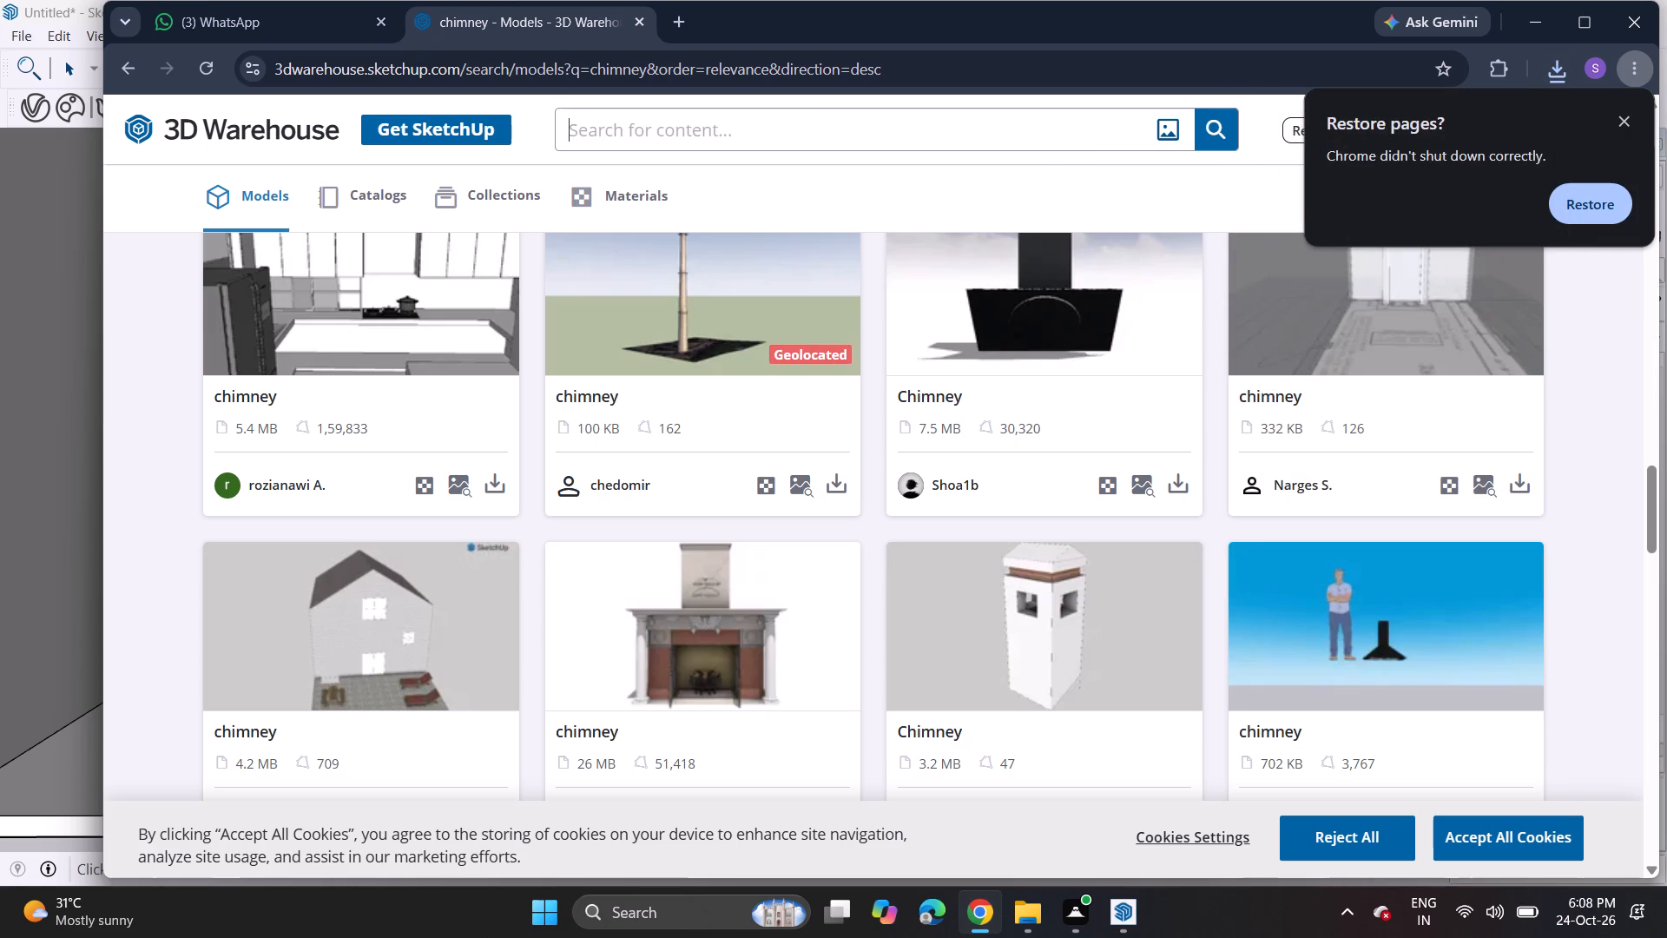
key("s")
type("ink")
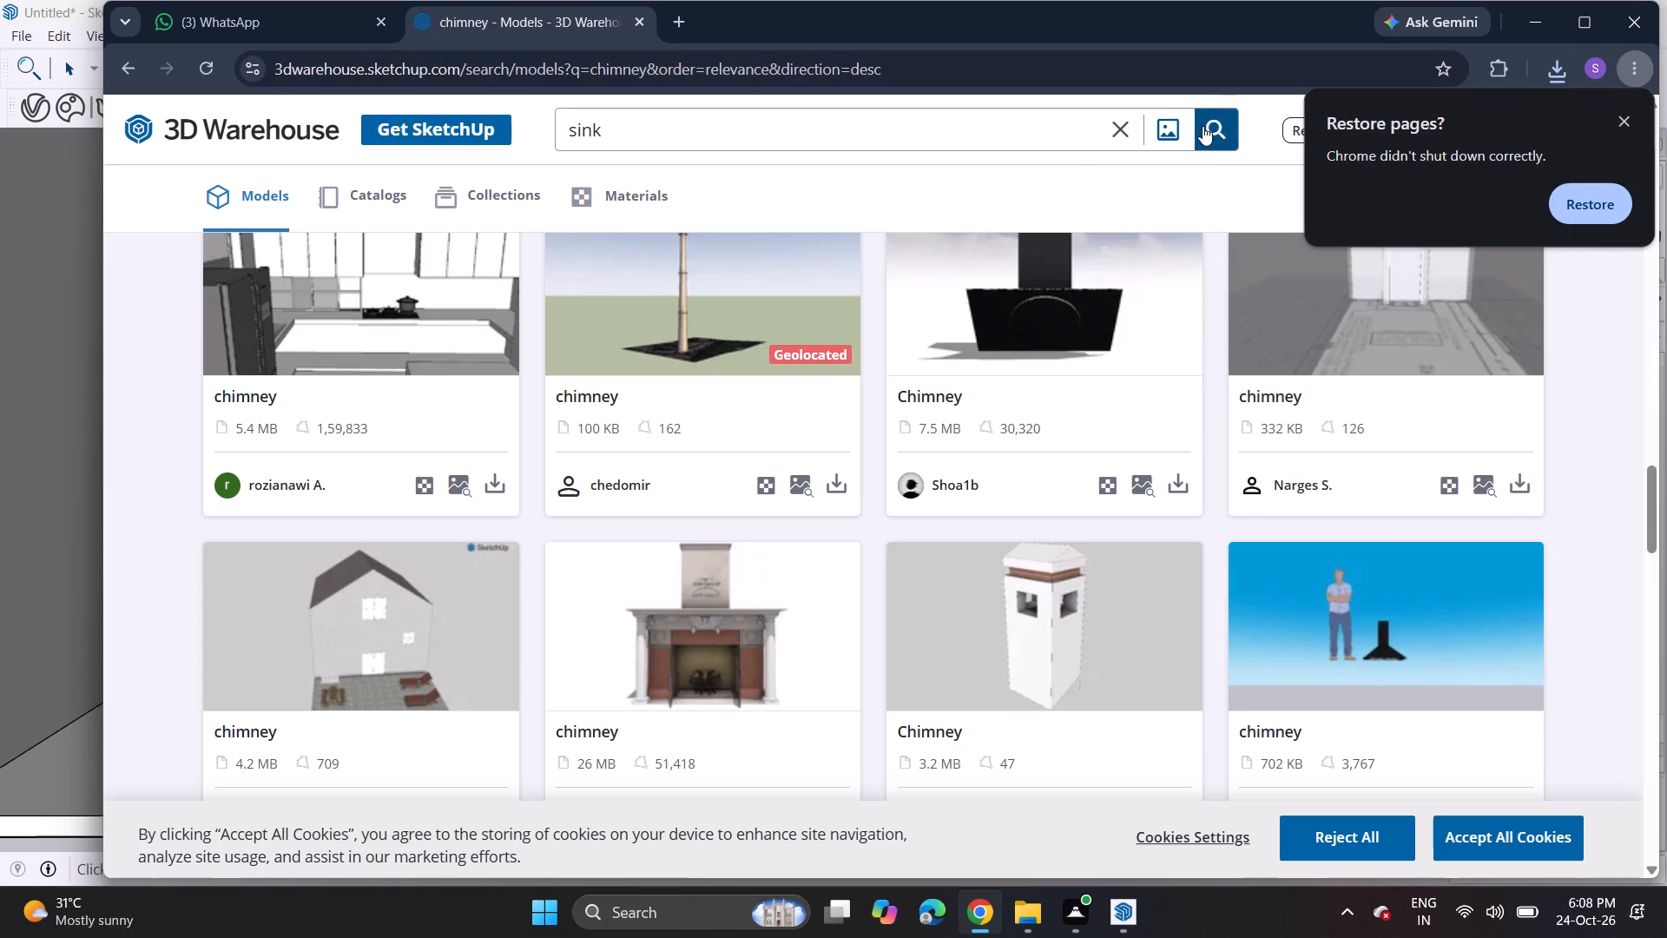
left_click(1202, 126)
scroll(886, 426, "up", 18)
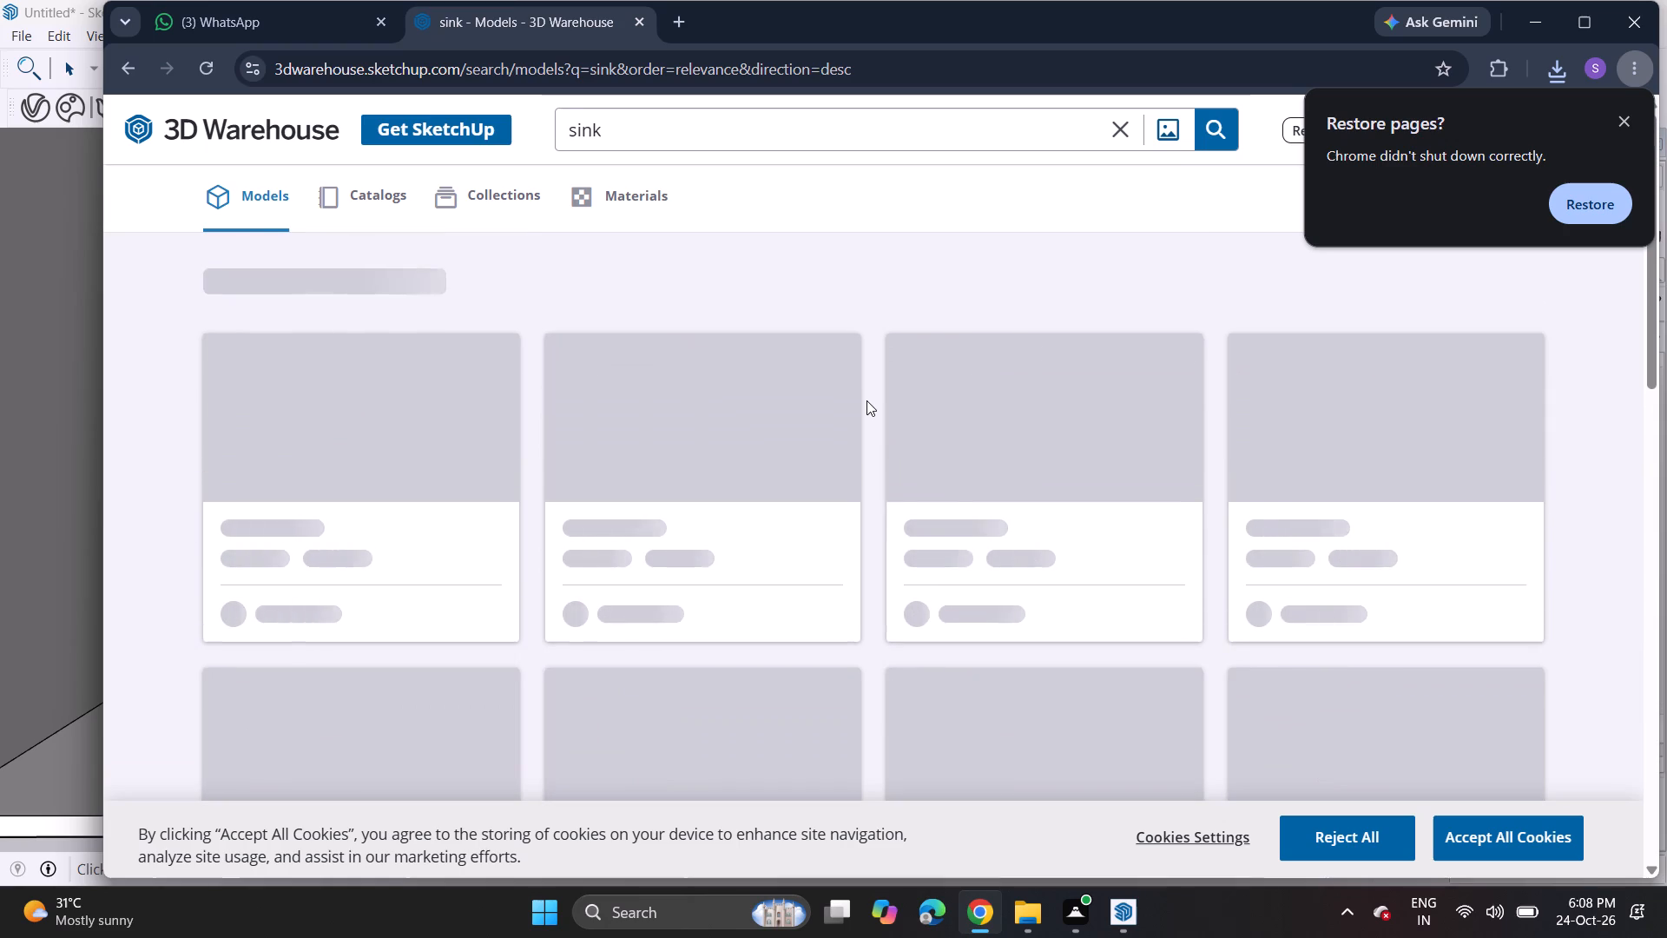
scroll(866, 400, "down", 1)
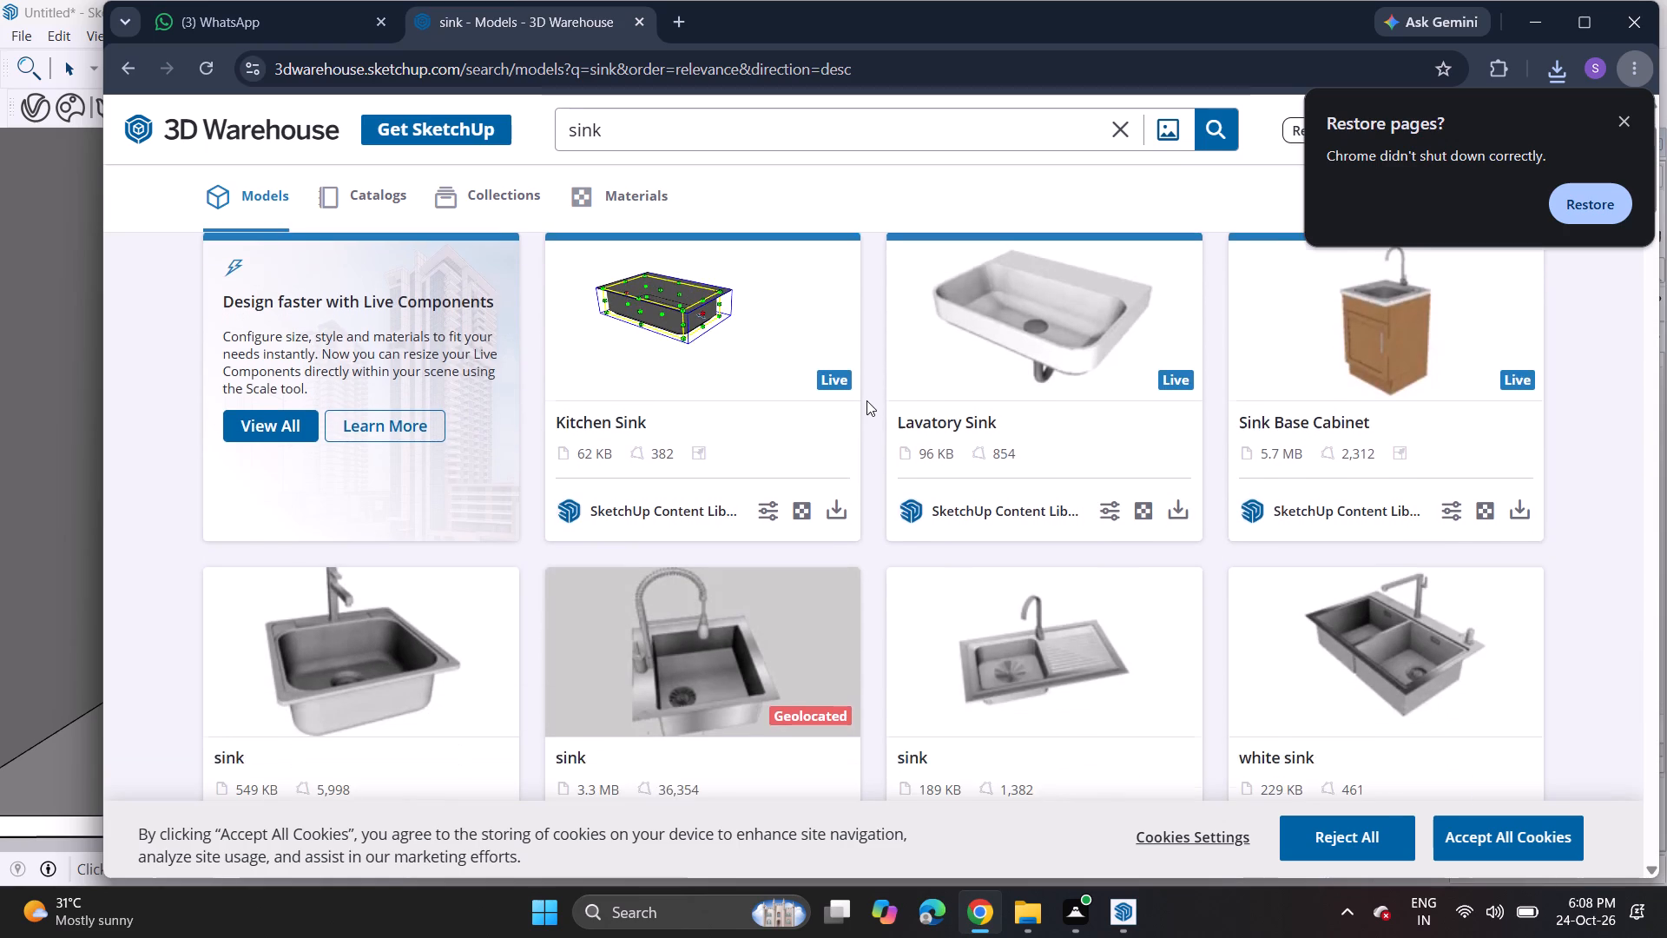
scroll(866, 400, "down", 2)
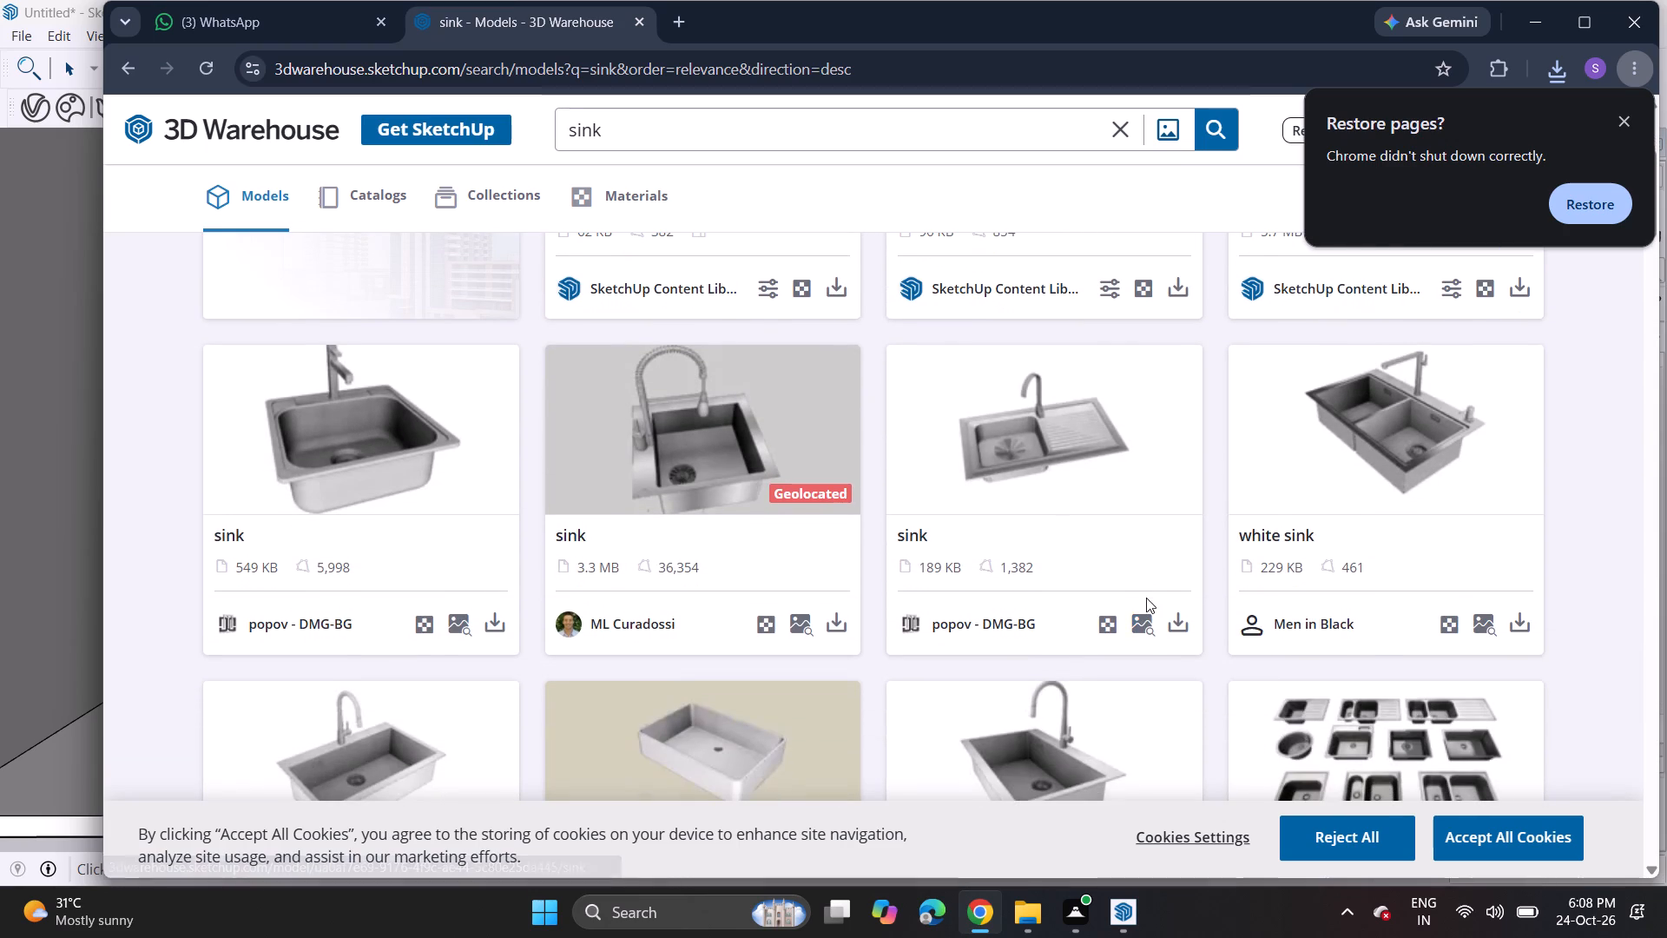
left_click(1168, 625)
left_click(1192, 668)
Search the model library for handle and download the 28 KB grey bar Handle model as a SketchUp file.
scroll(1089, 595, "up", 1)
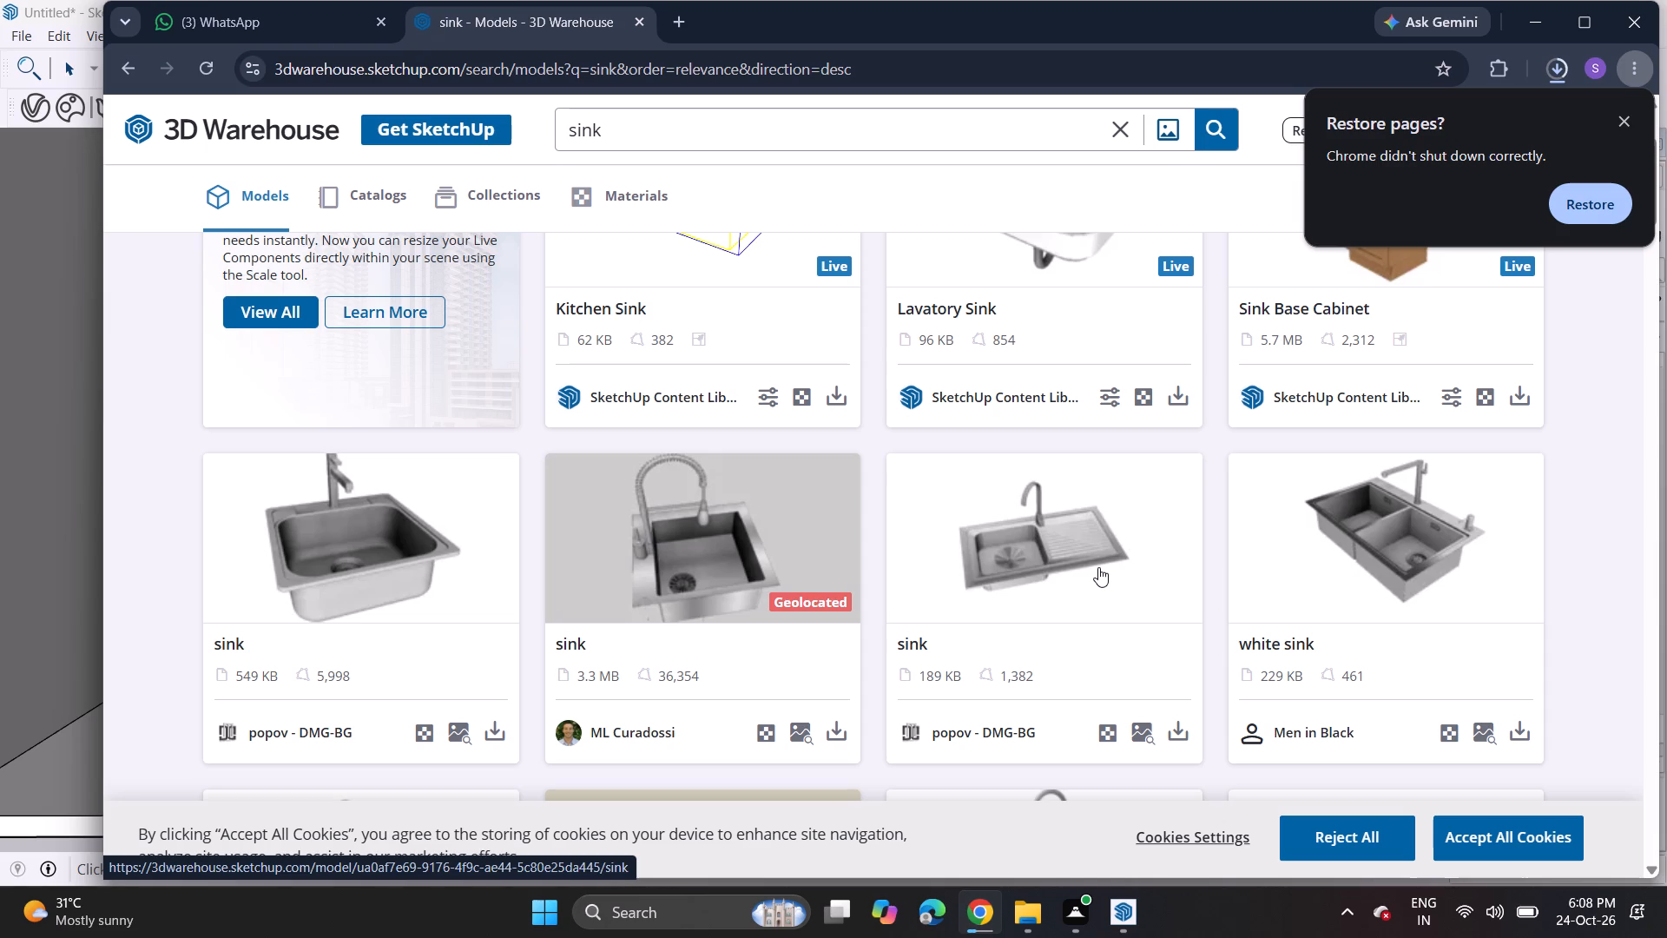
scroll(1098, 566, "down", 3)
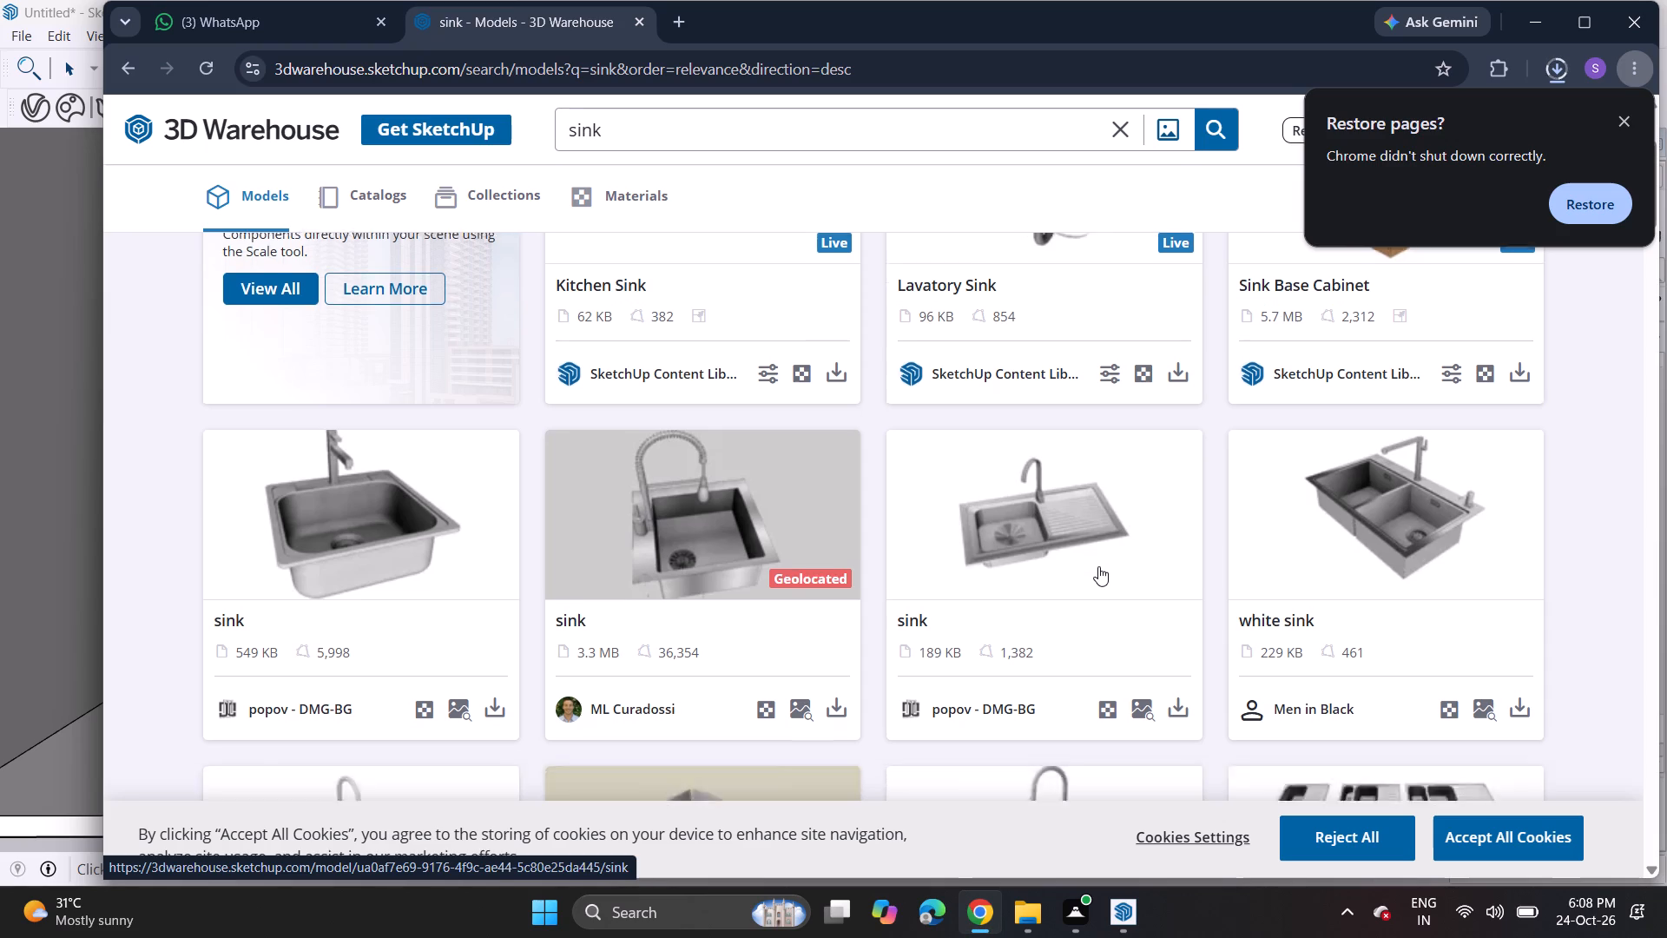
scroll(1098, 566, "down", 4)
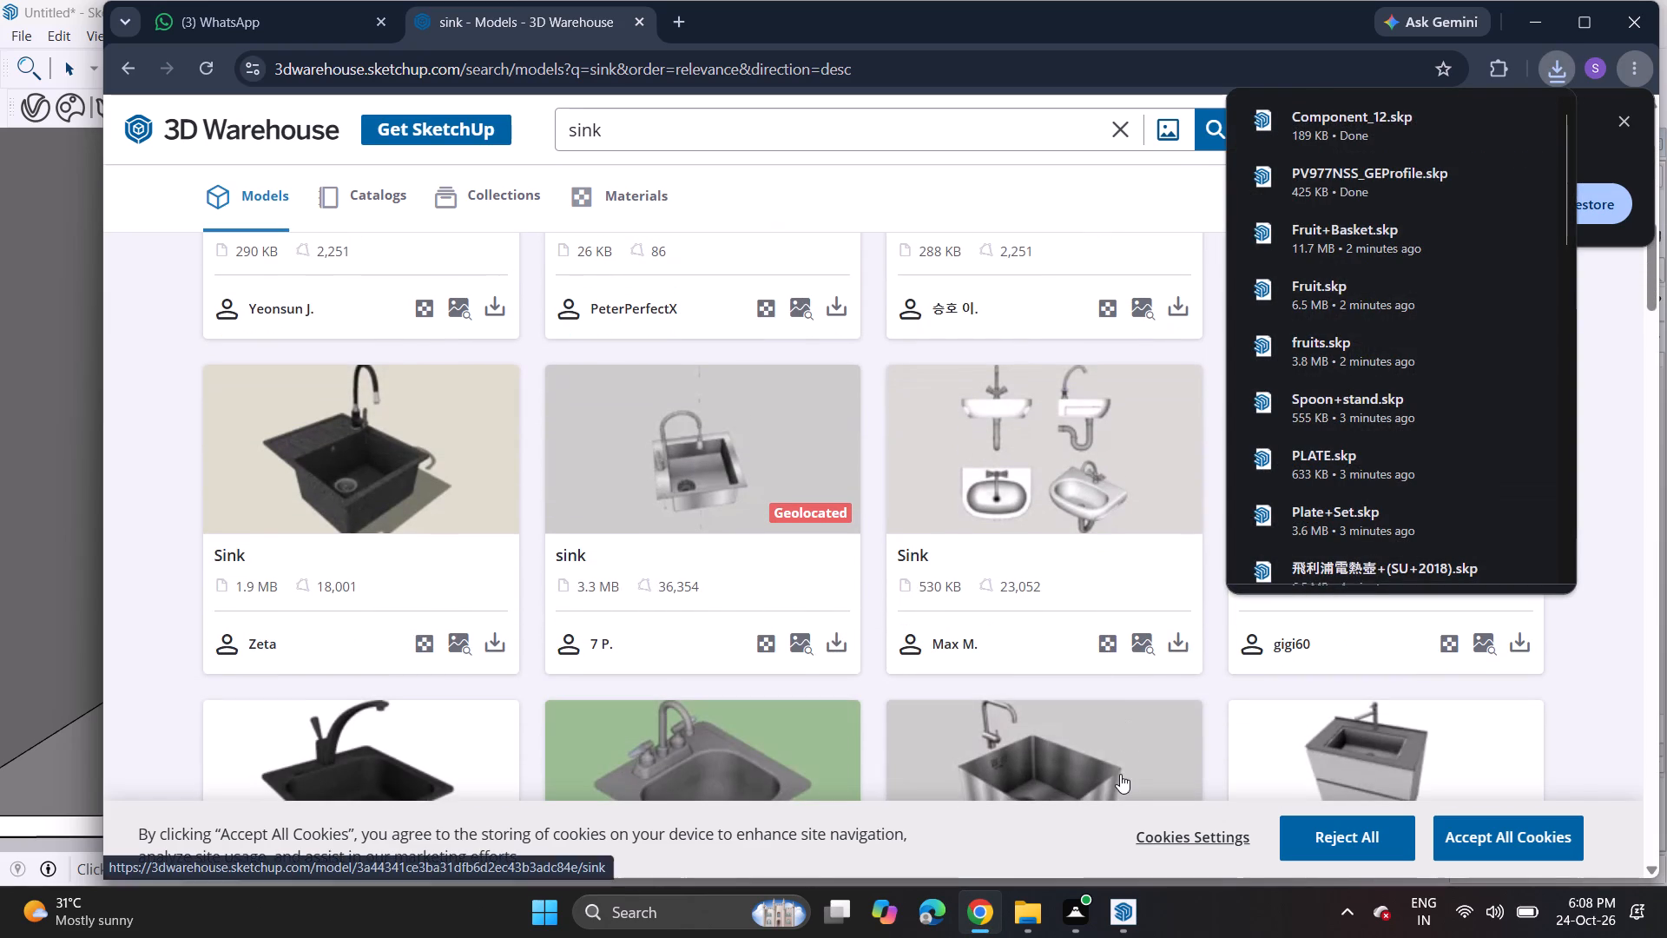
left_click(1126, 141)
left_click(1069, 122)
type("handle")
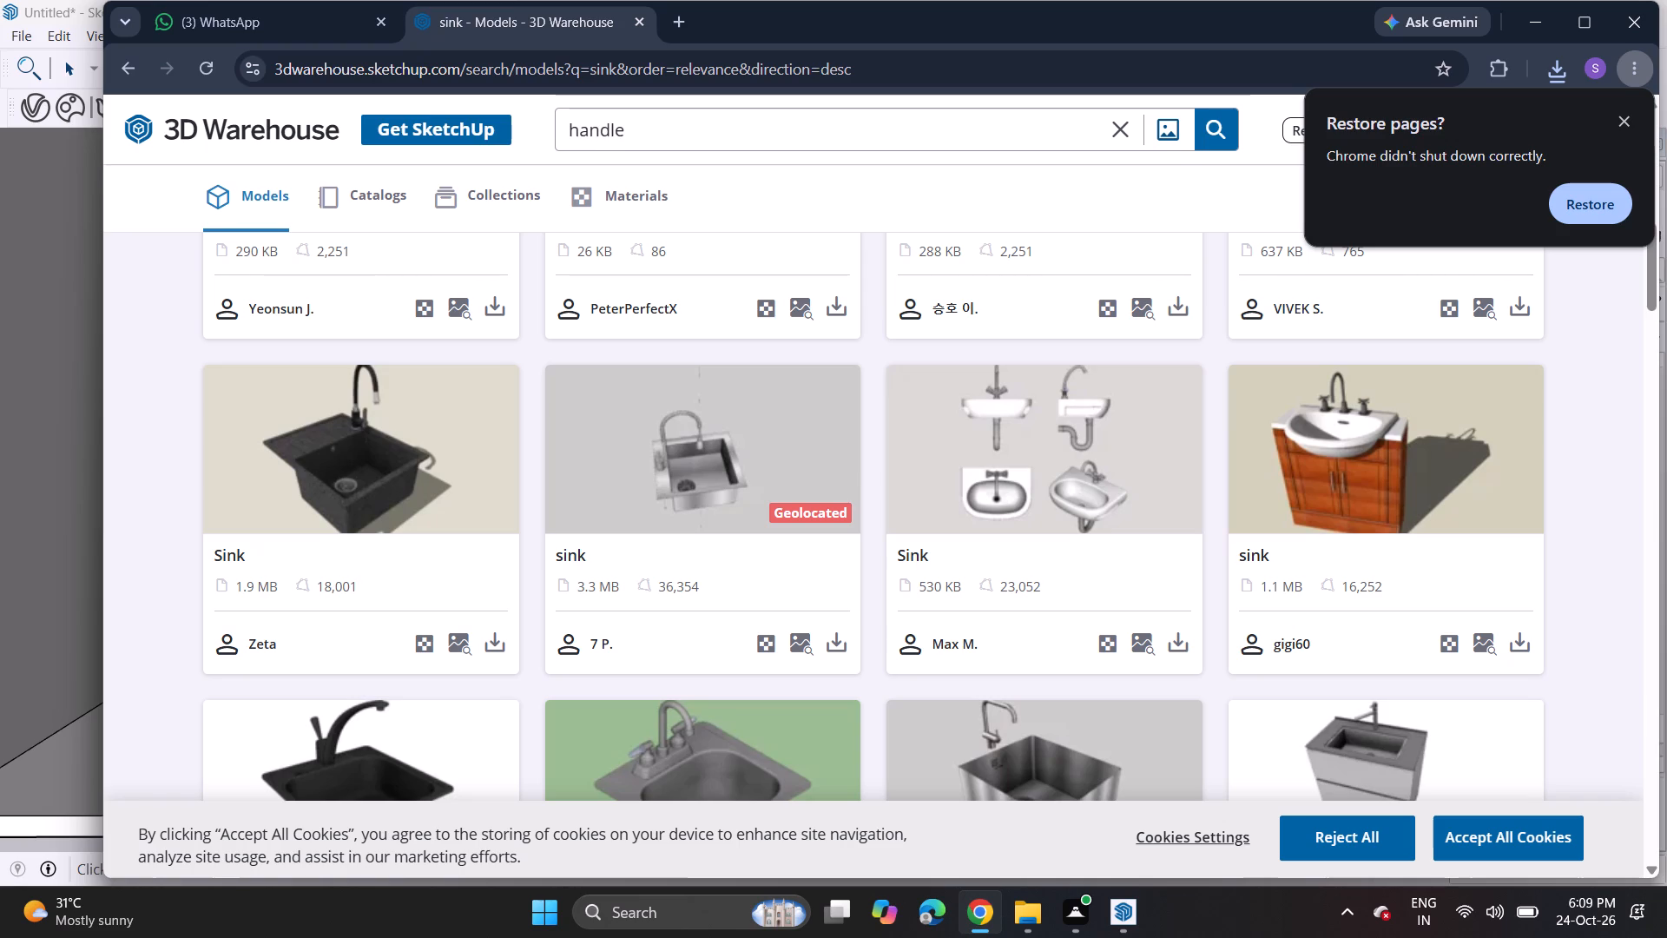
key("Return")
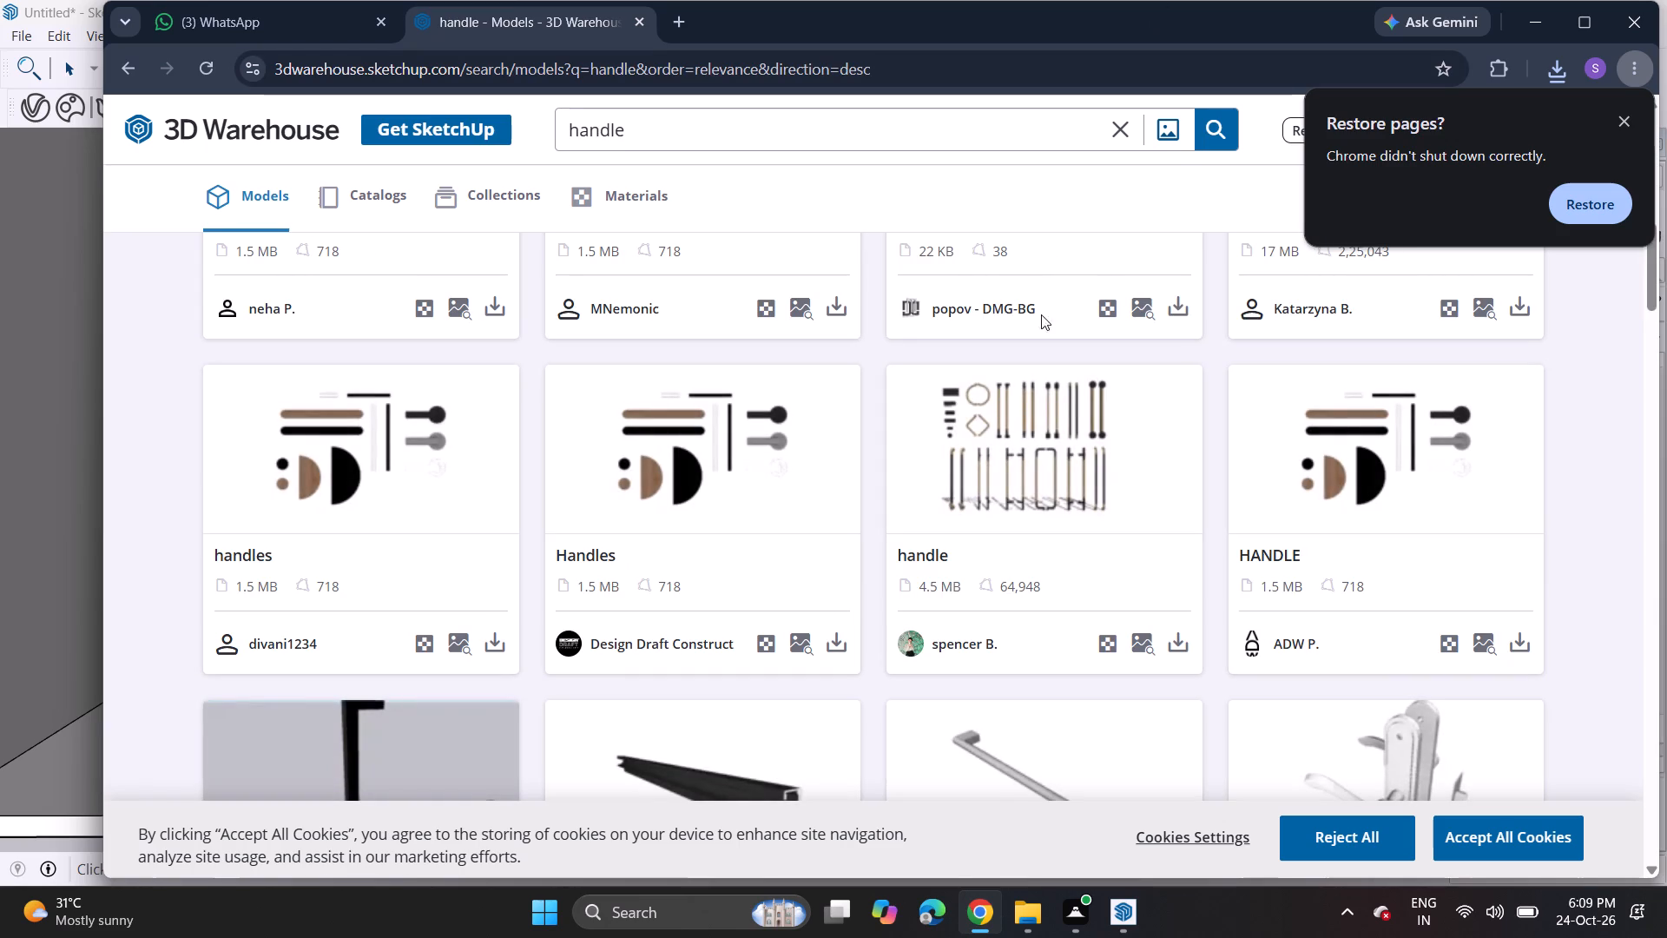
scroll(1001, 431, "down", 2)
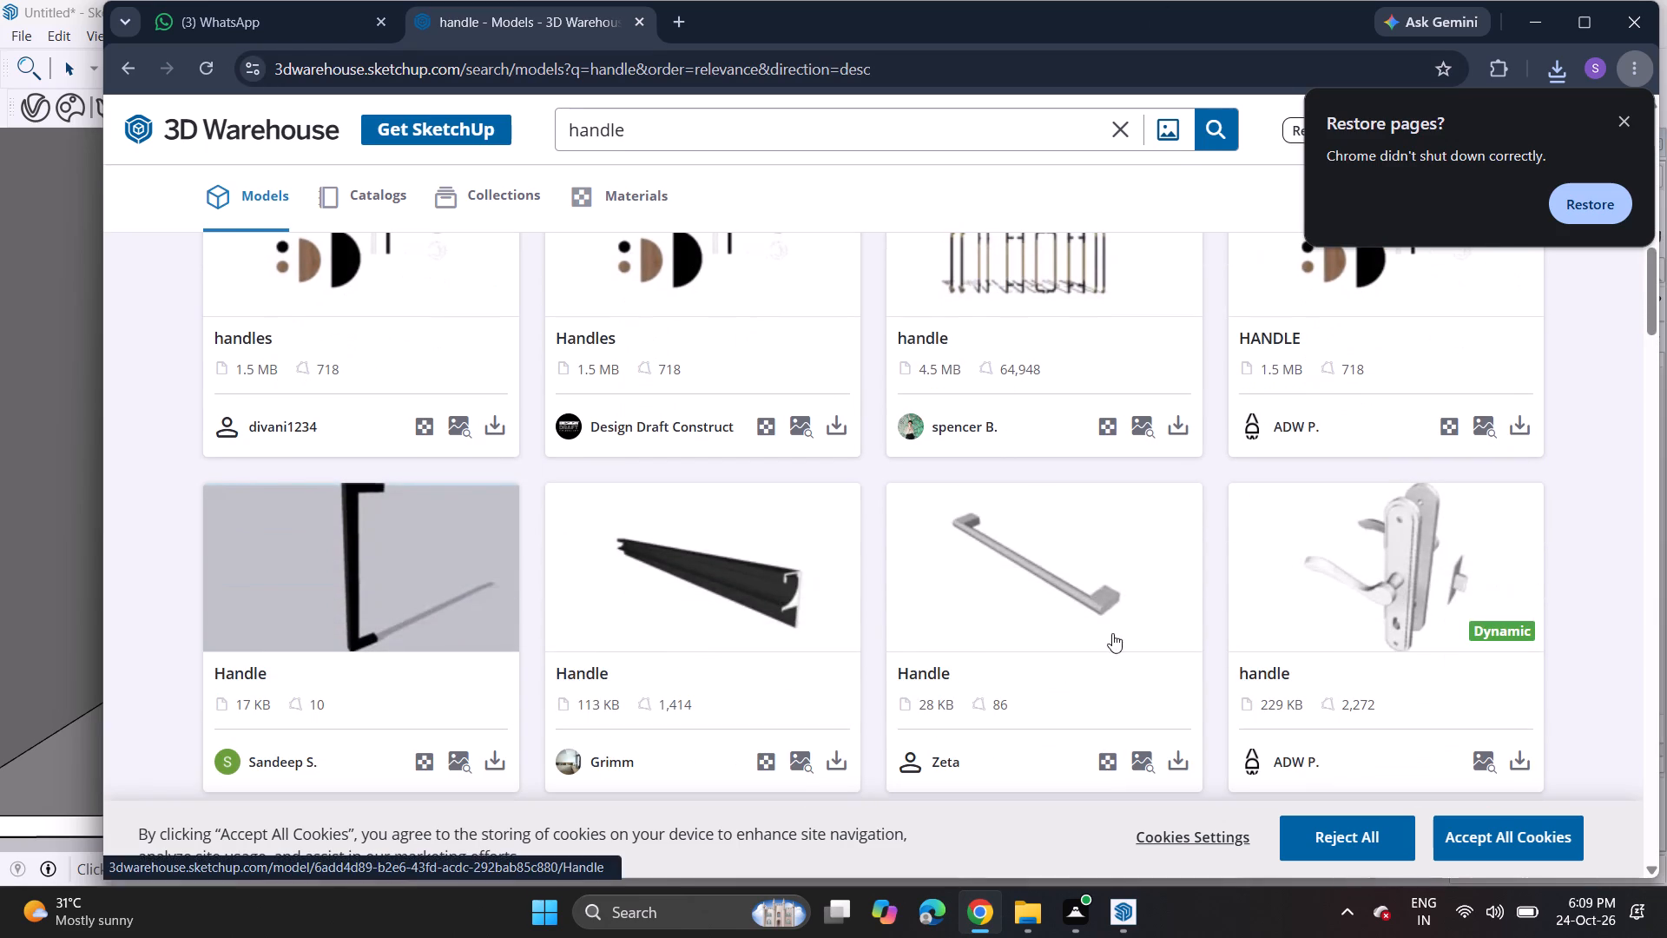
left_click(1176, 766)
left_click(1196, 598)
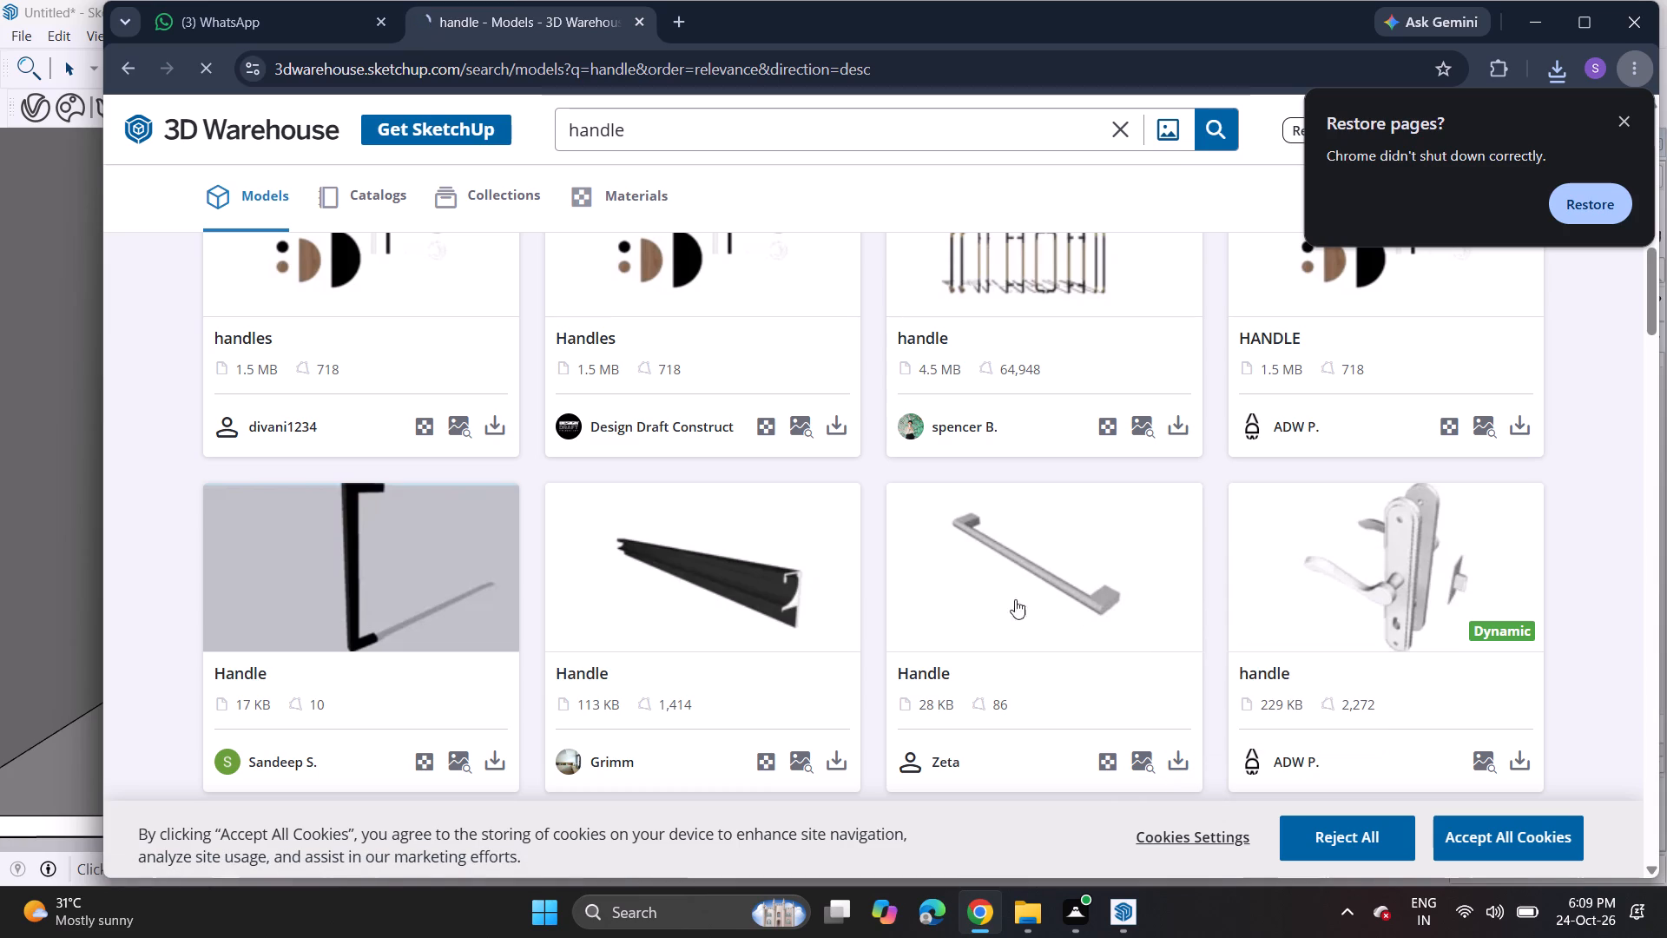
Download the 24 KB handle model, the white straight bar, as a SketchUp file.
scroll(975, 596, "down", 5)
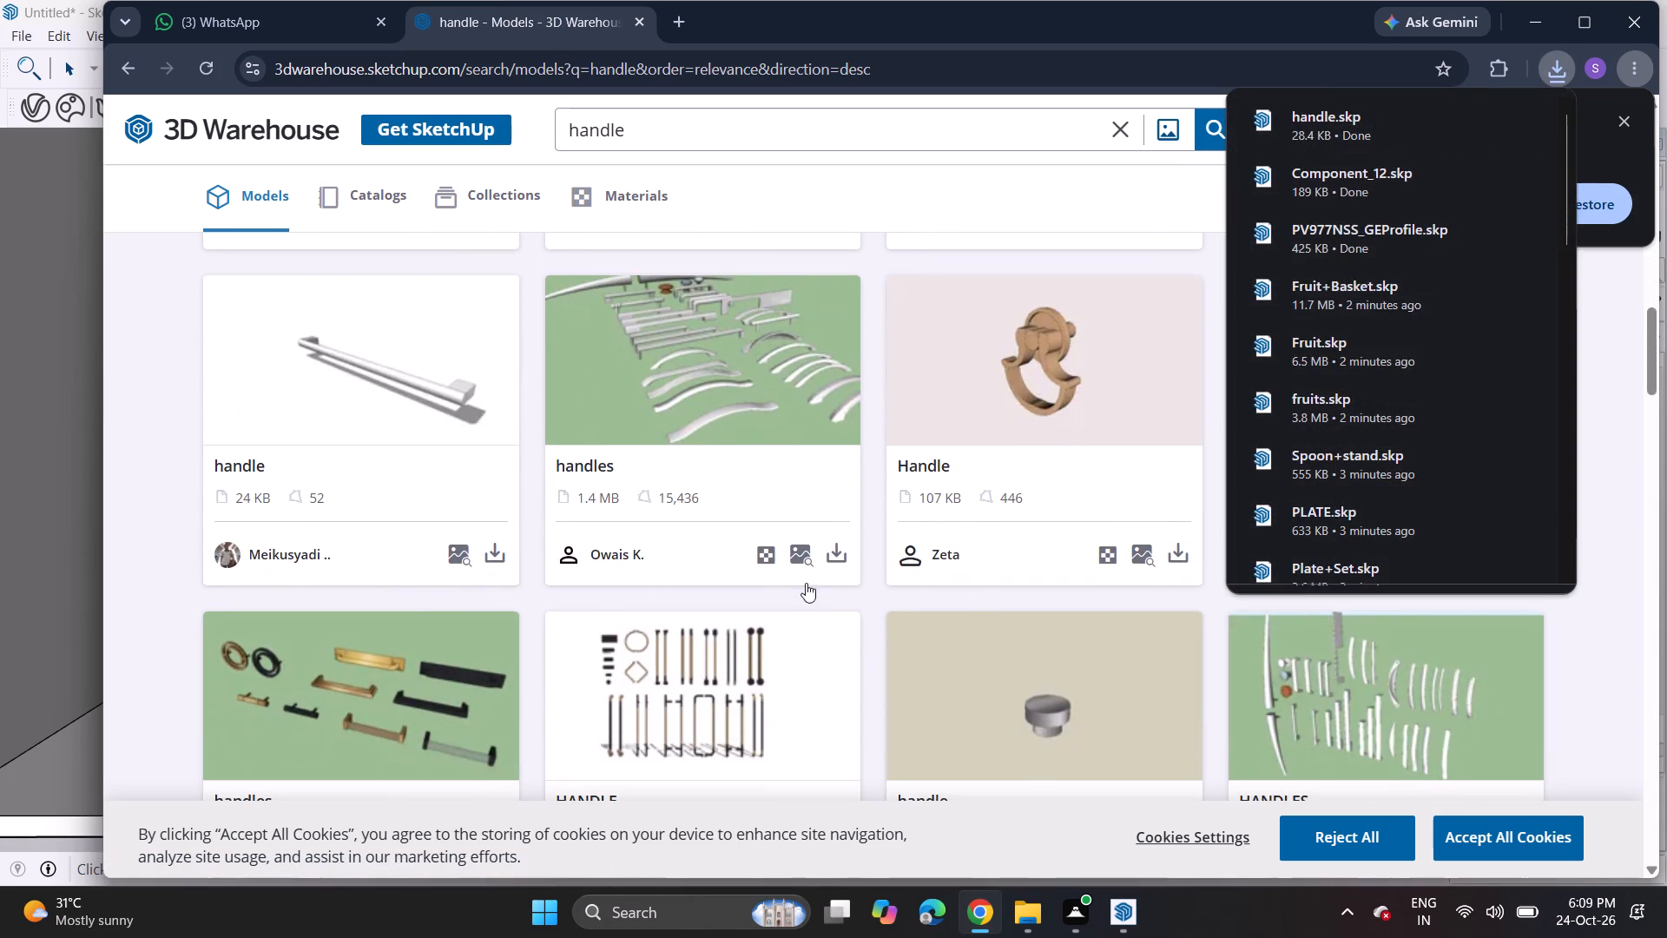
left_click(497, 558)
left_click(541, 598)
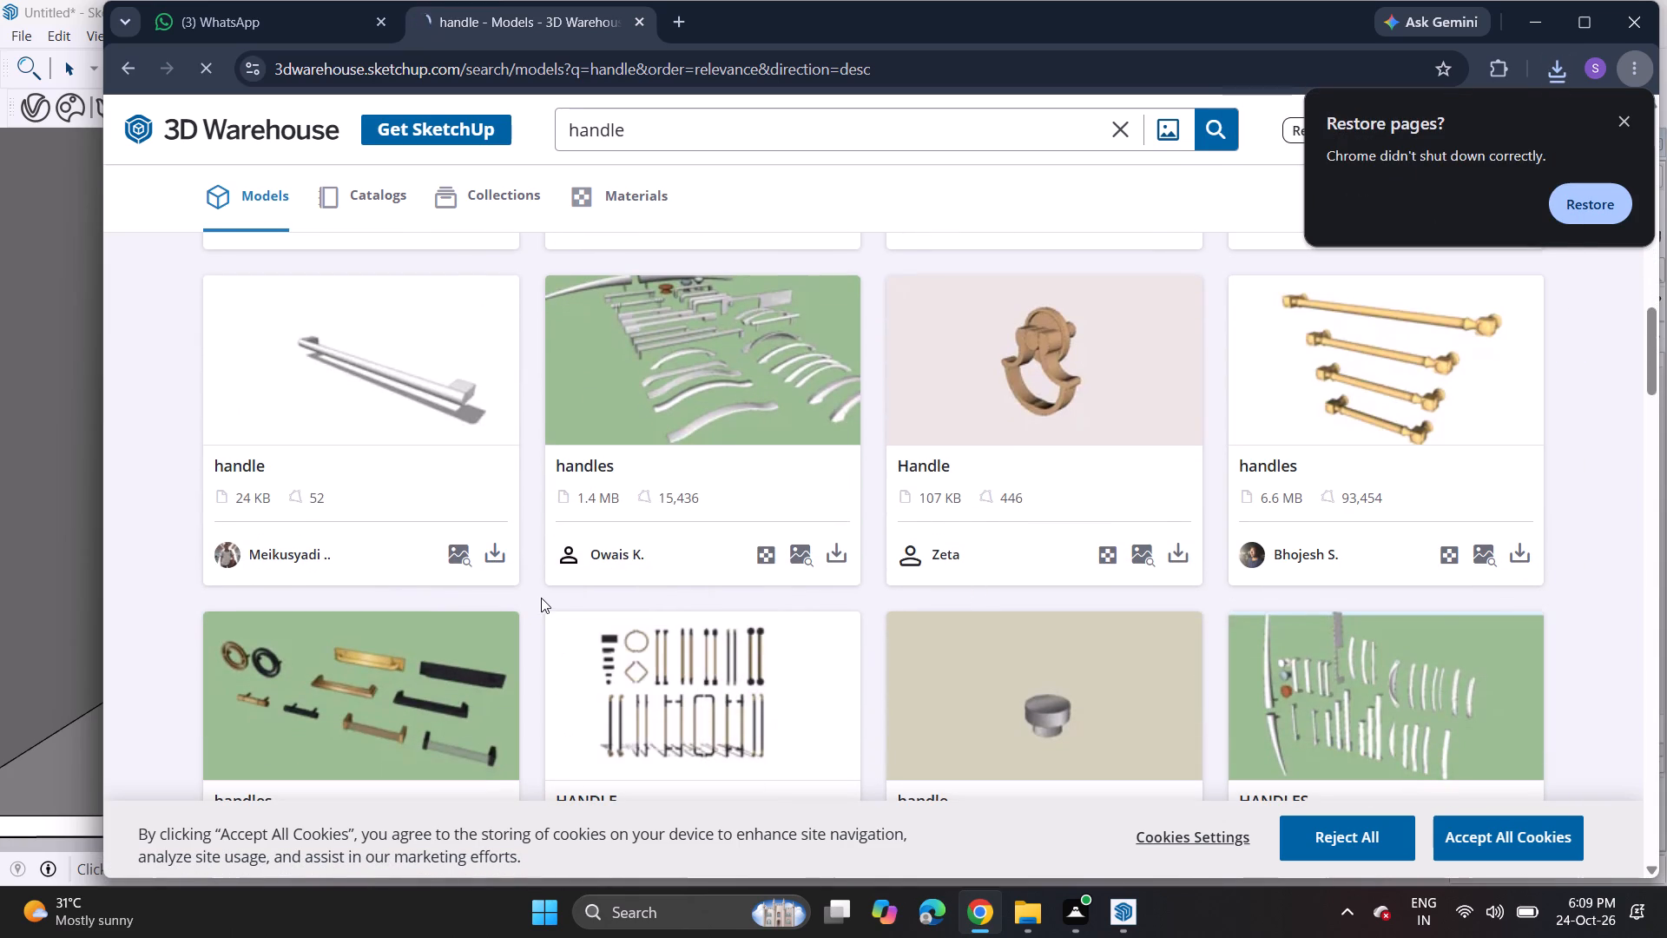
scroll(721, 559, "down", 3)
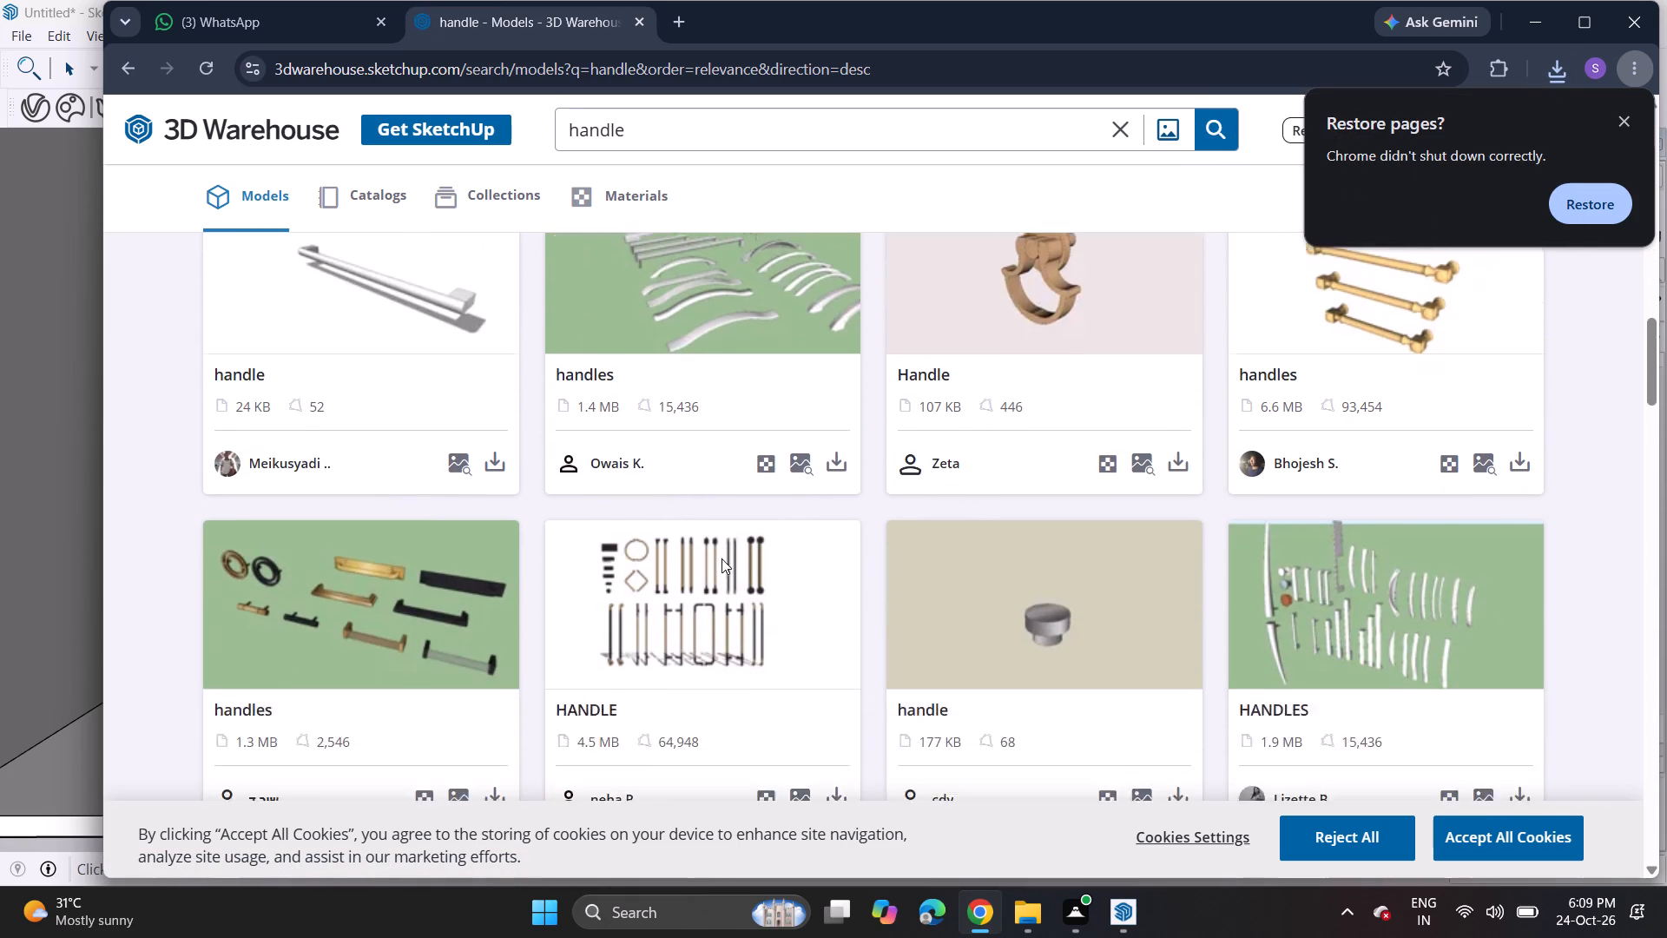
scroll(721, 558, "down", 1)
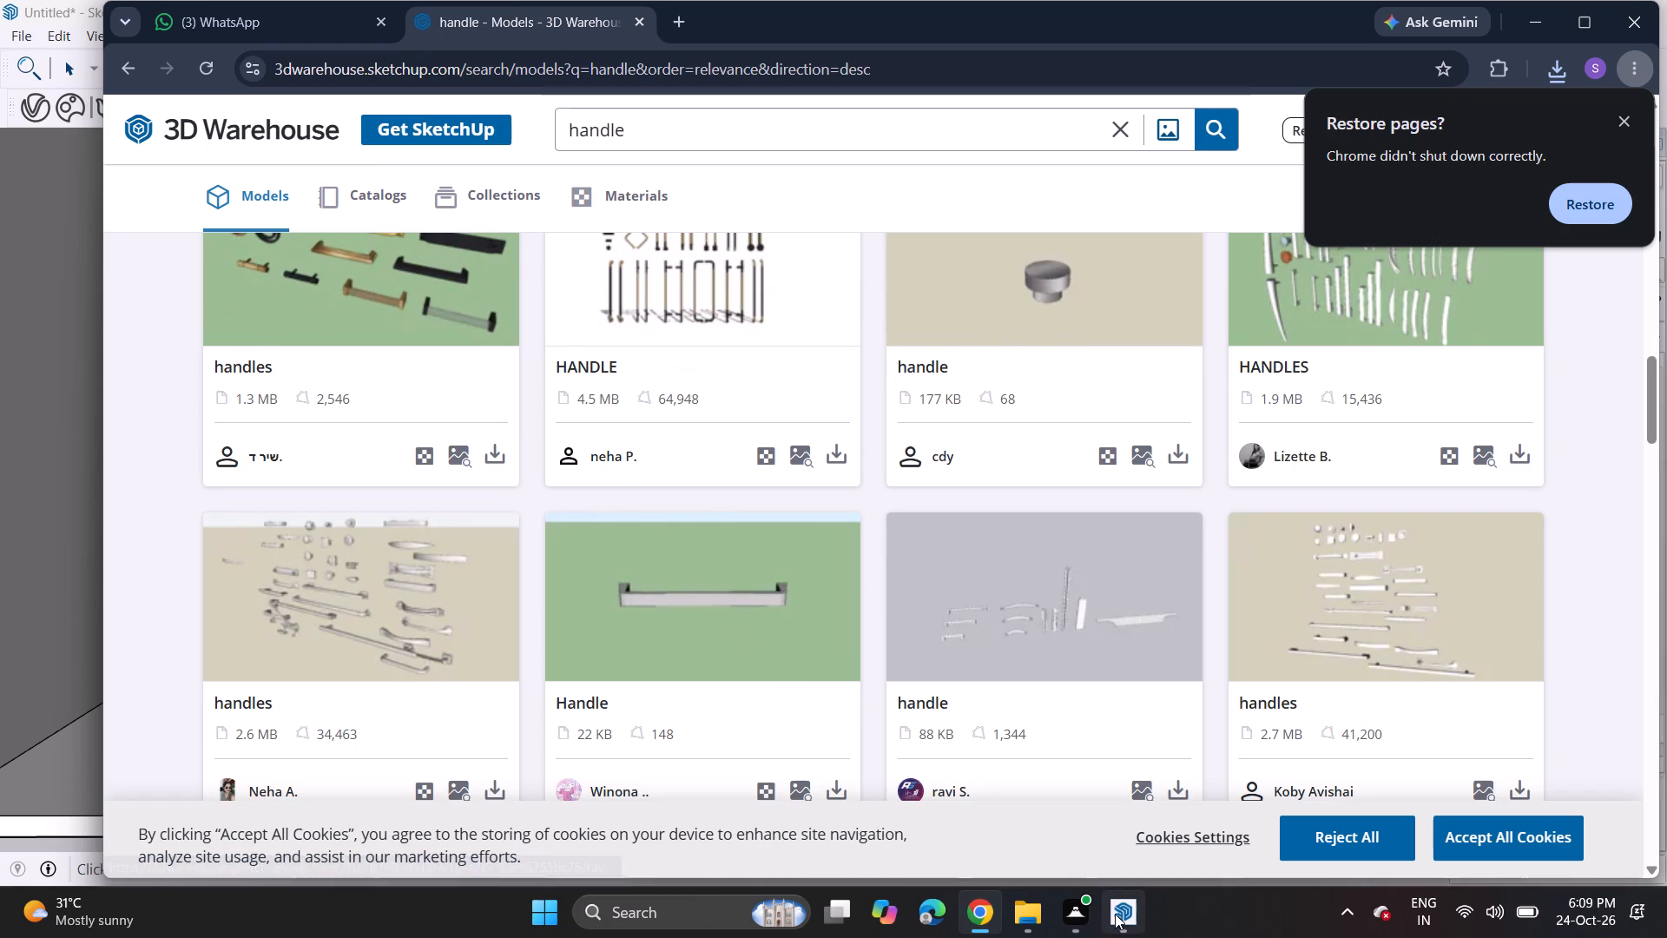
Switch to SketchUp and copy the vertical end edge across the back-wall lower cabinet front, dividing it into 5 equal panels.
left_click(1116, 914)
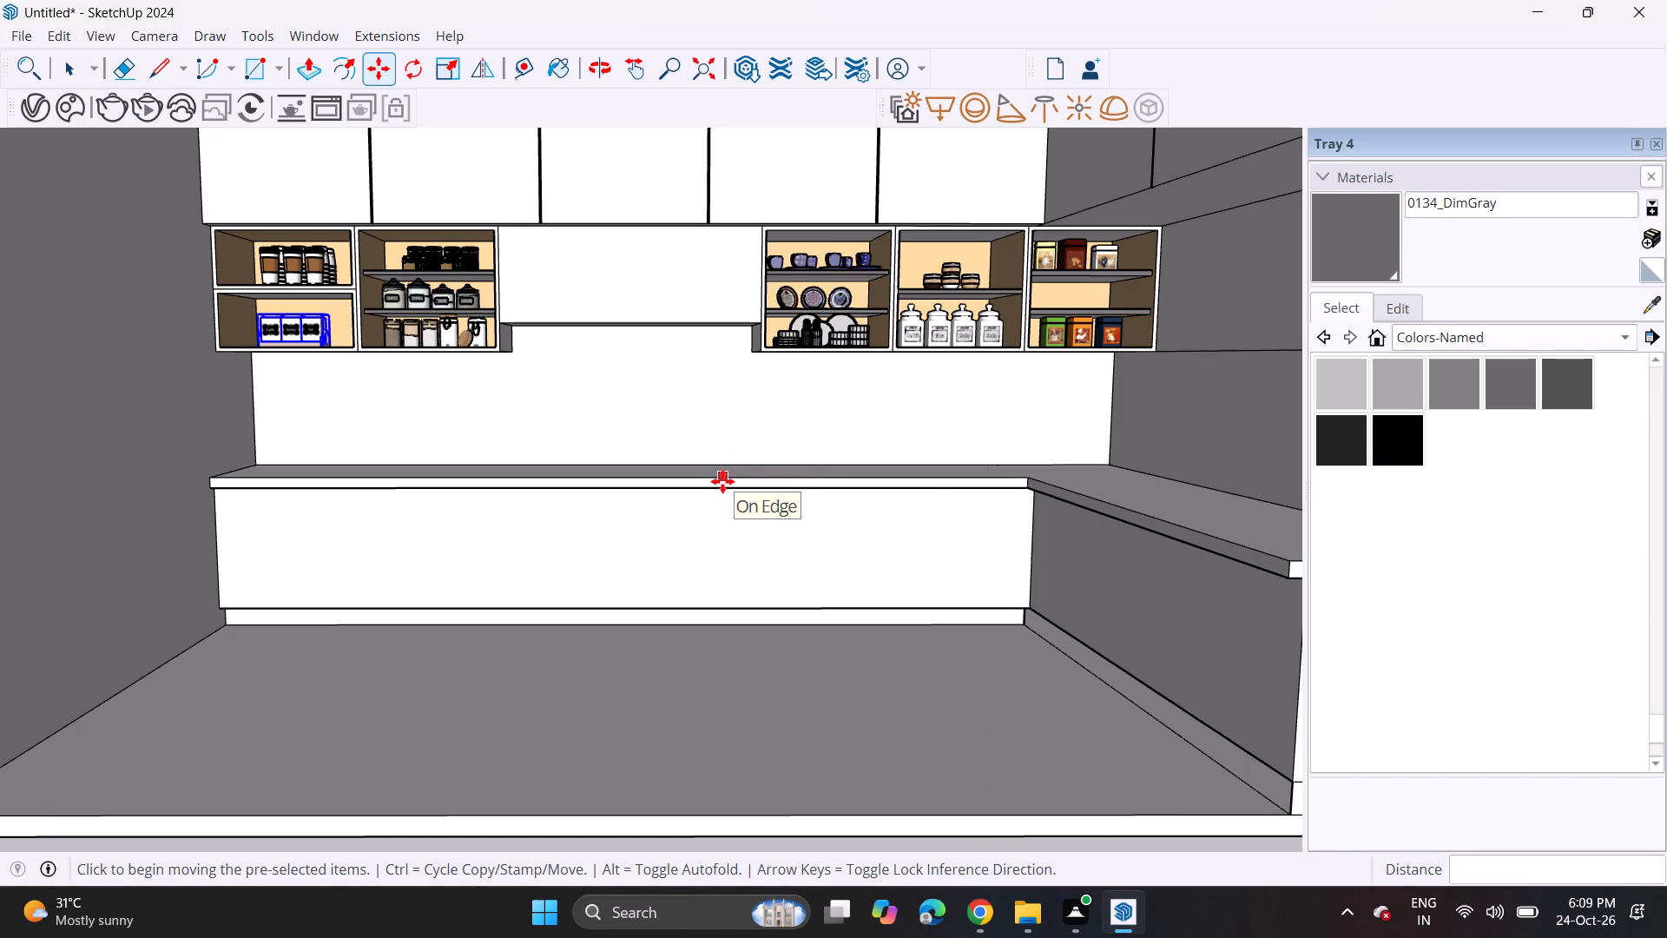
key("space")
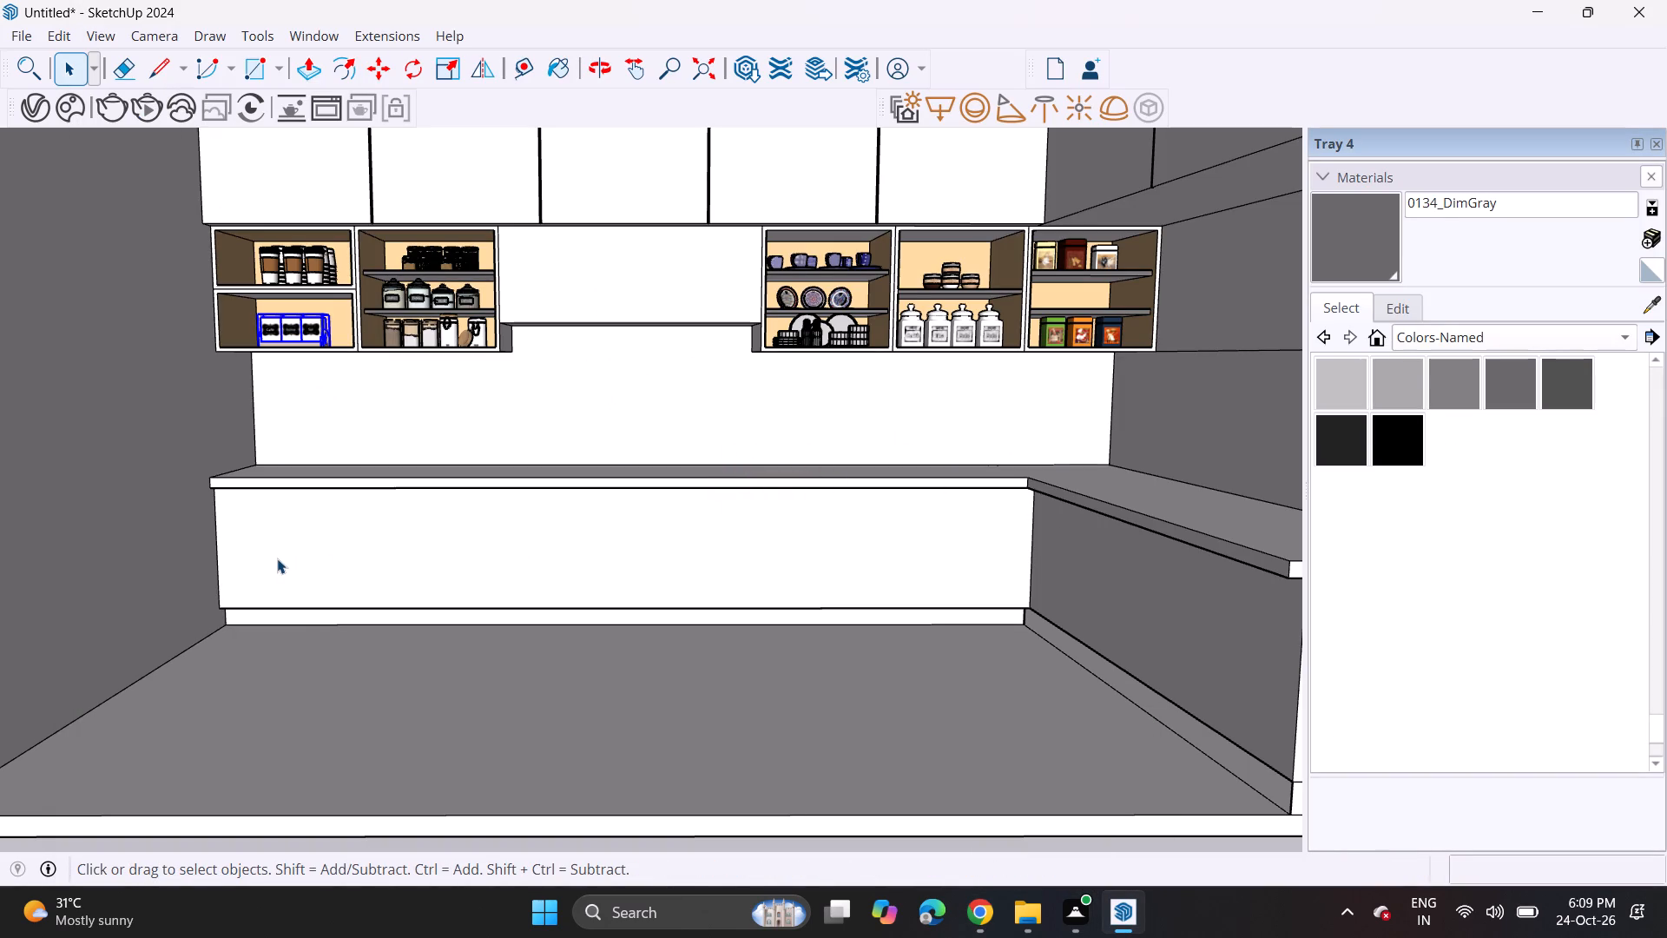
scroll(229, 552, "up", 3)
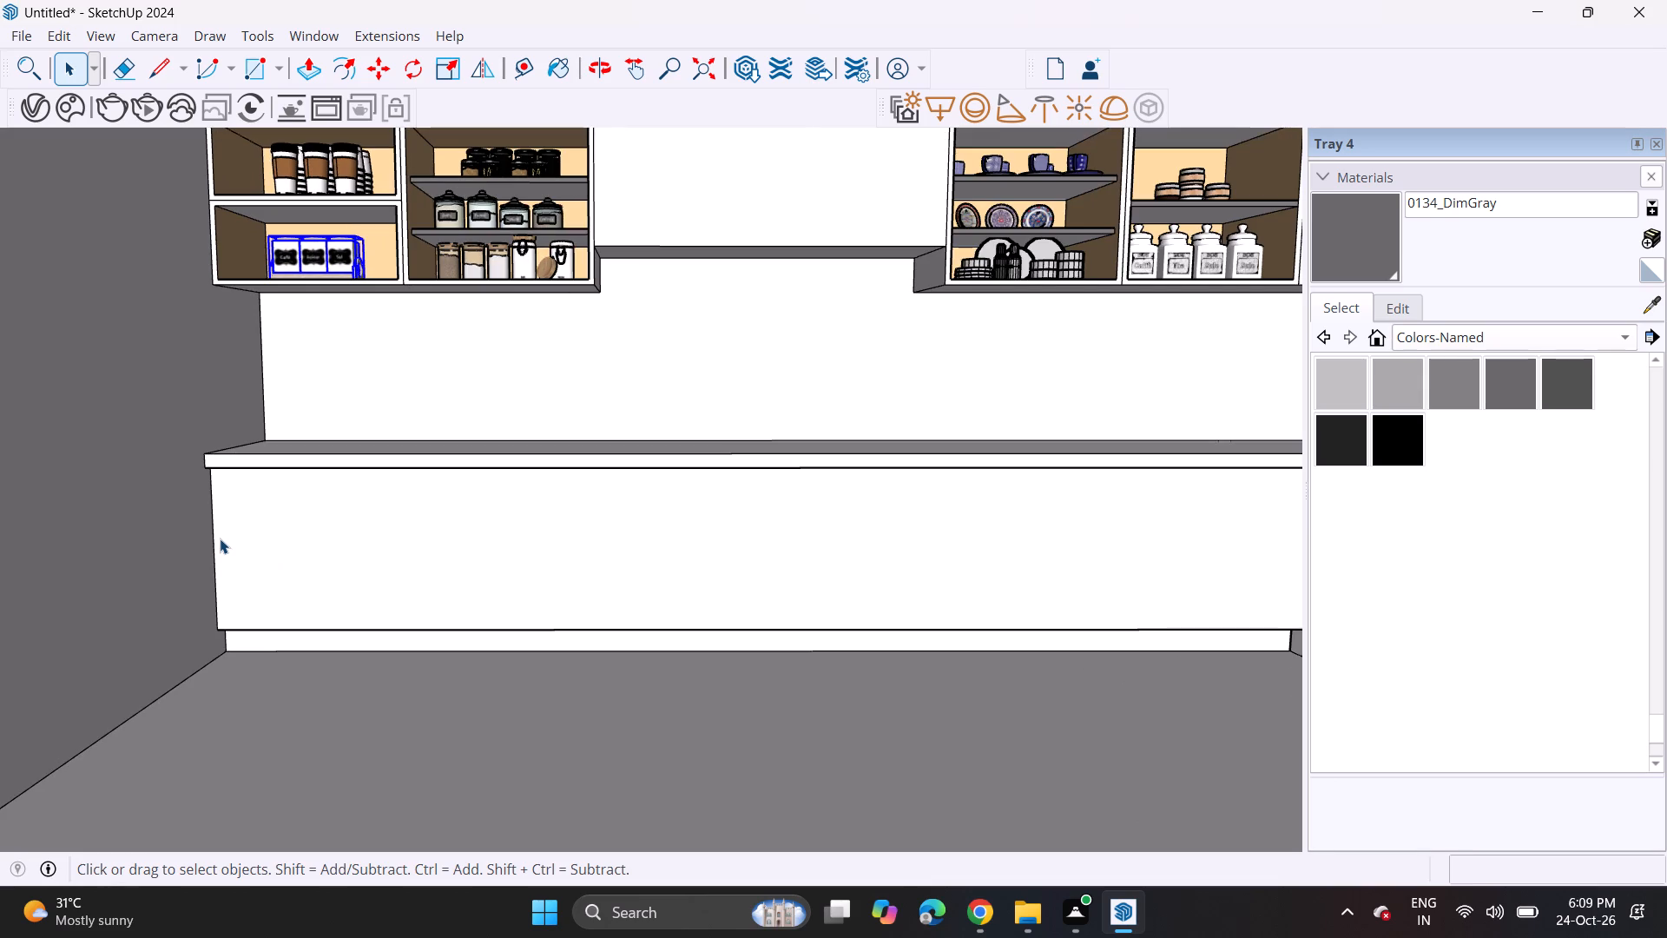
scroll(220, 538, "up", 2)
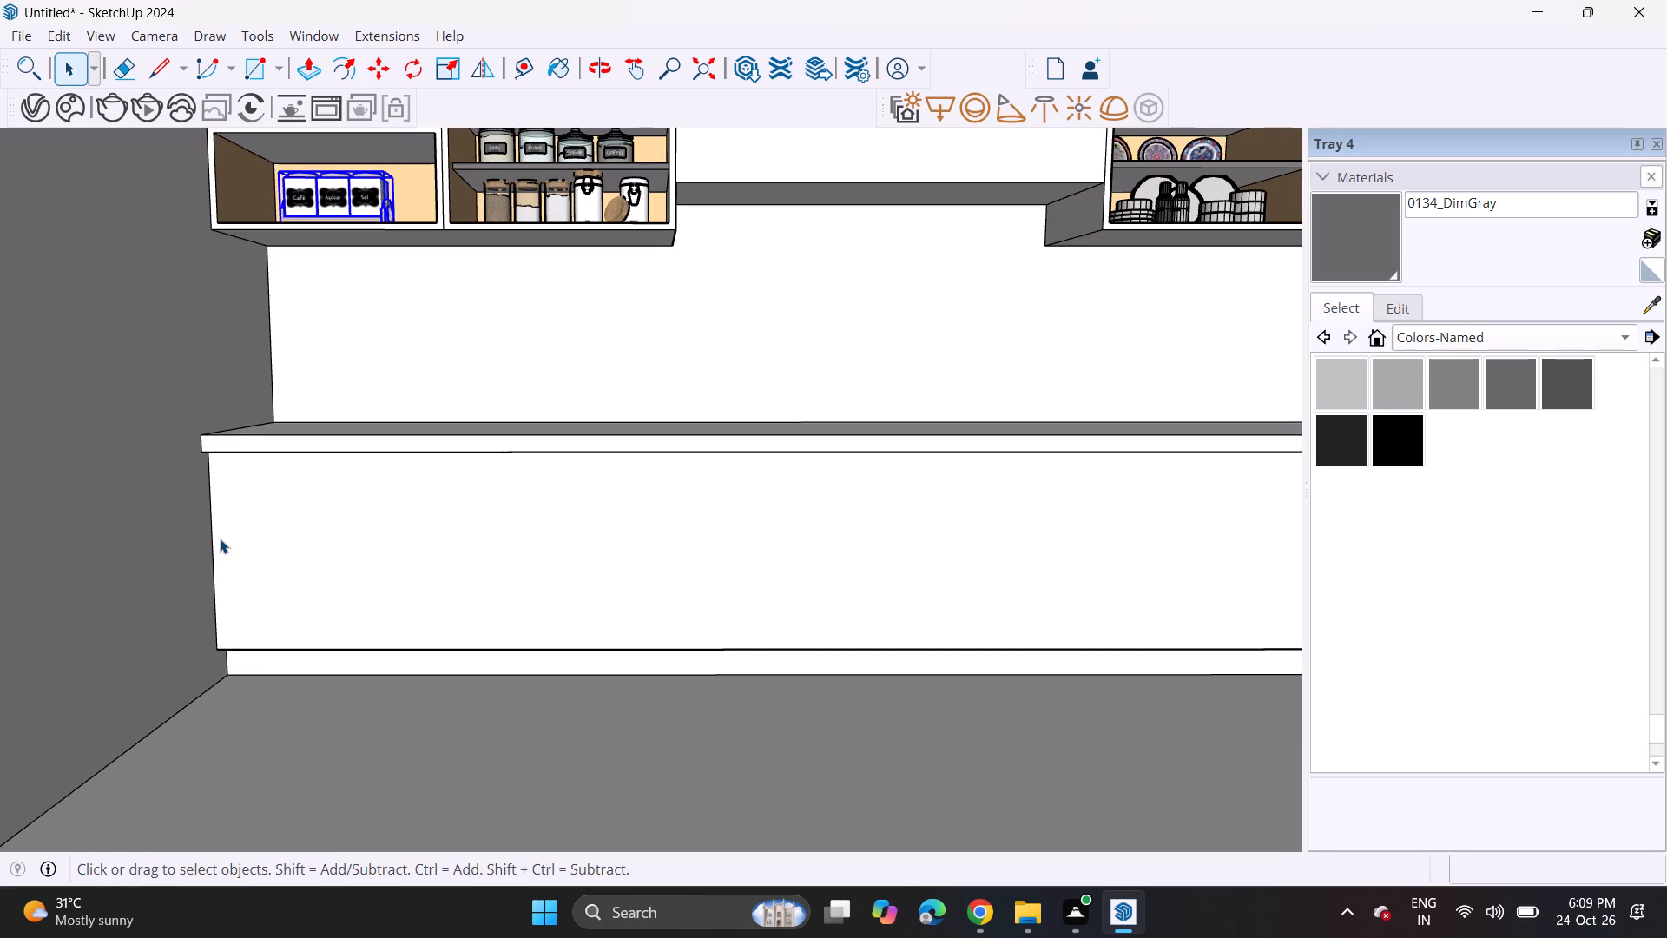
left_click(214, 560)
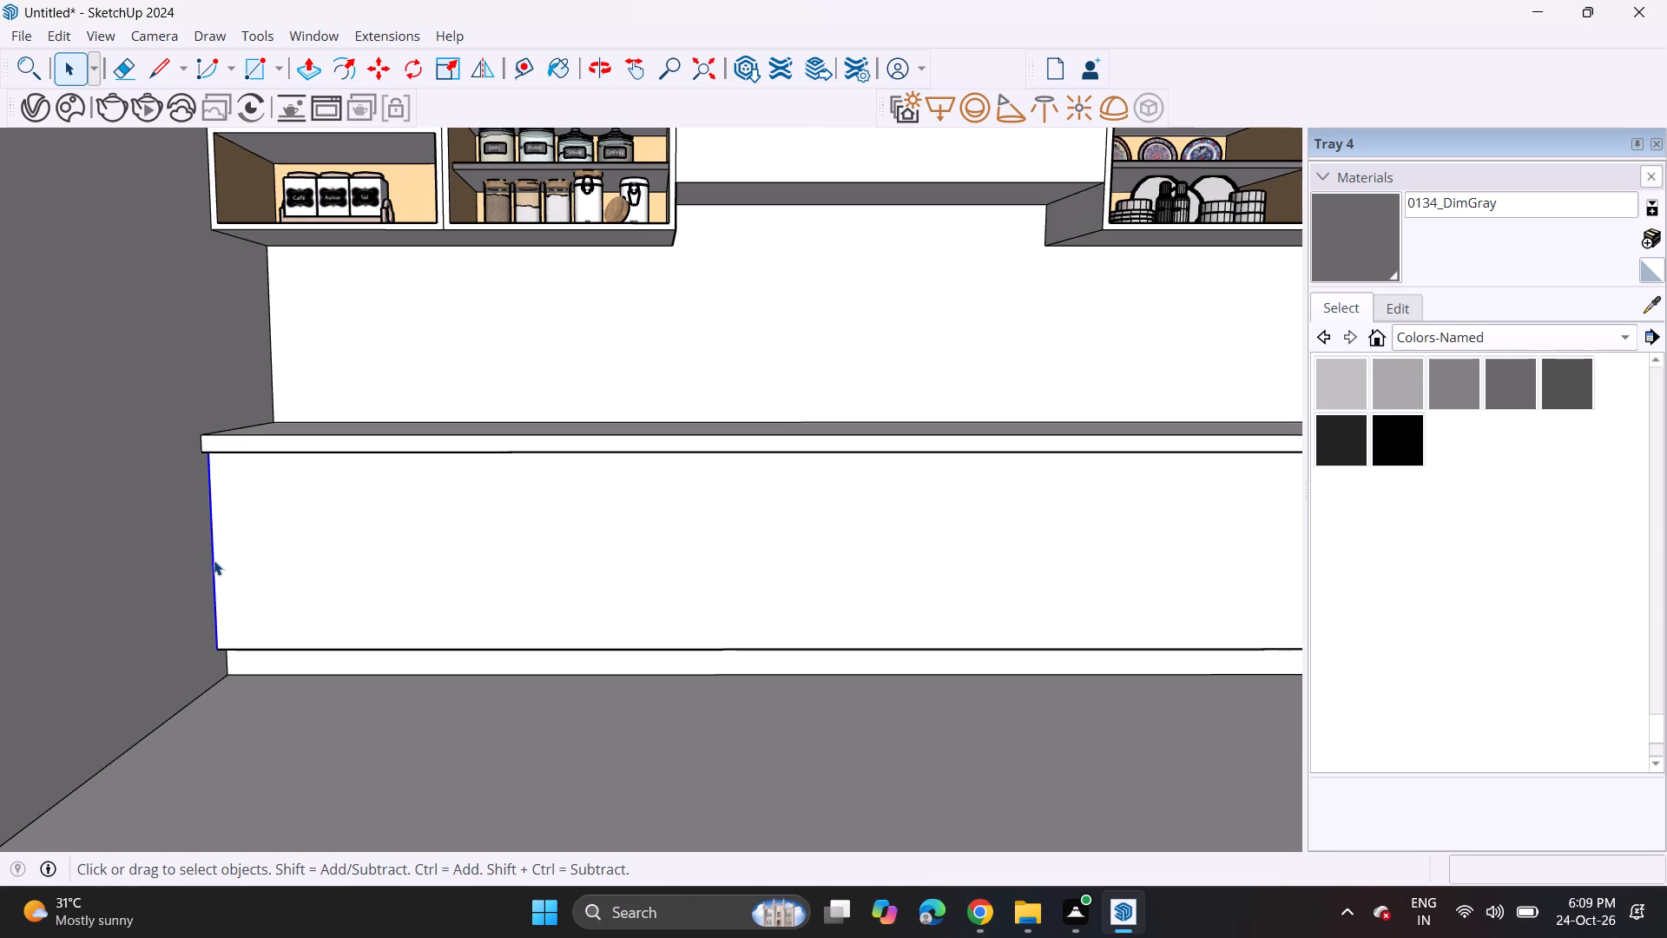
key("m")
left_click(229, 645)
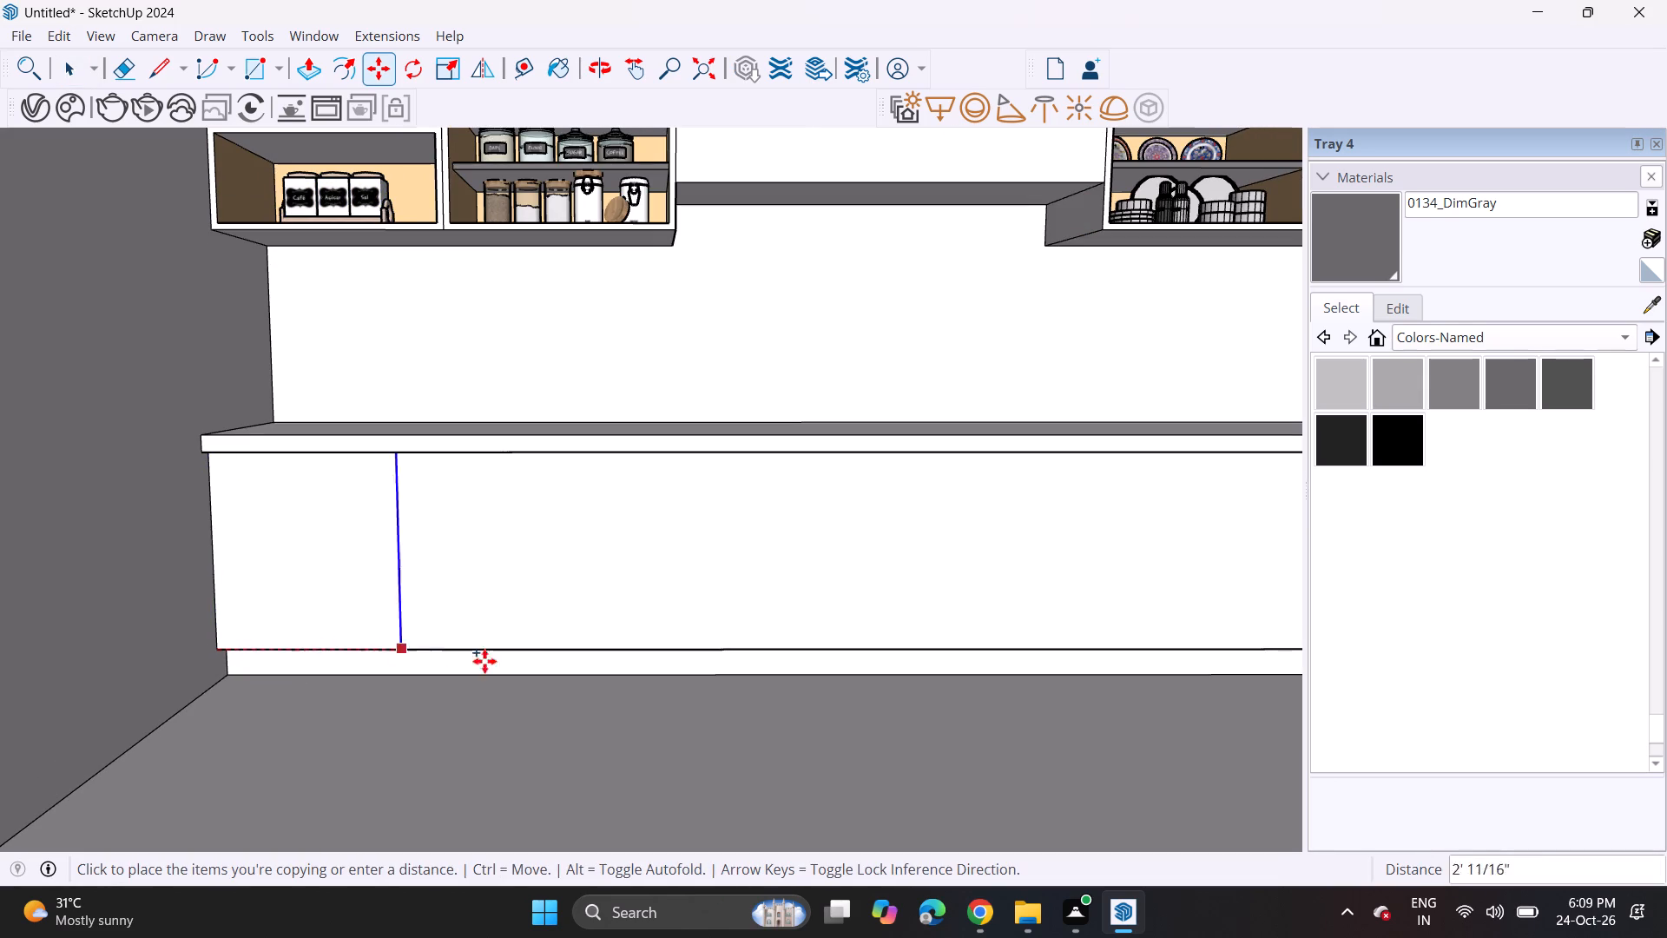
scroll(558, 664, "down", 6)
middle_click_drag(603, 639, 420, 641, "shift")
scroll(822, 662, "up", 2)
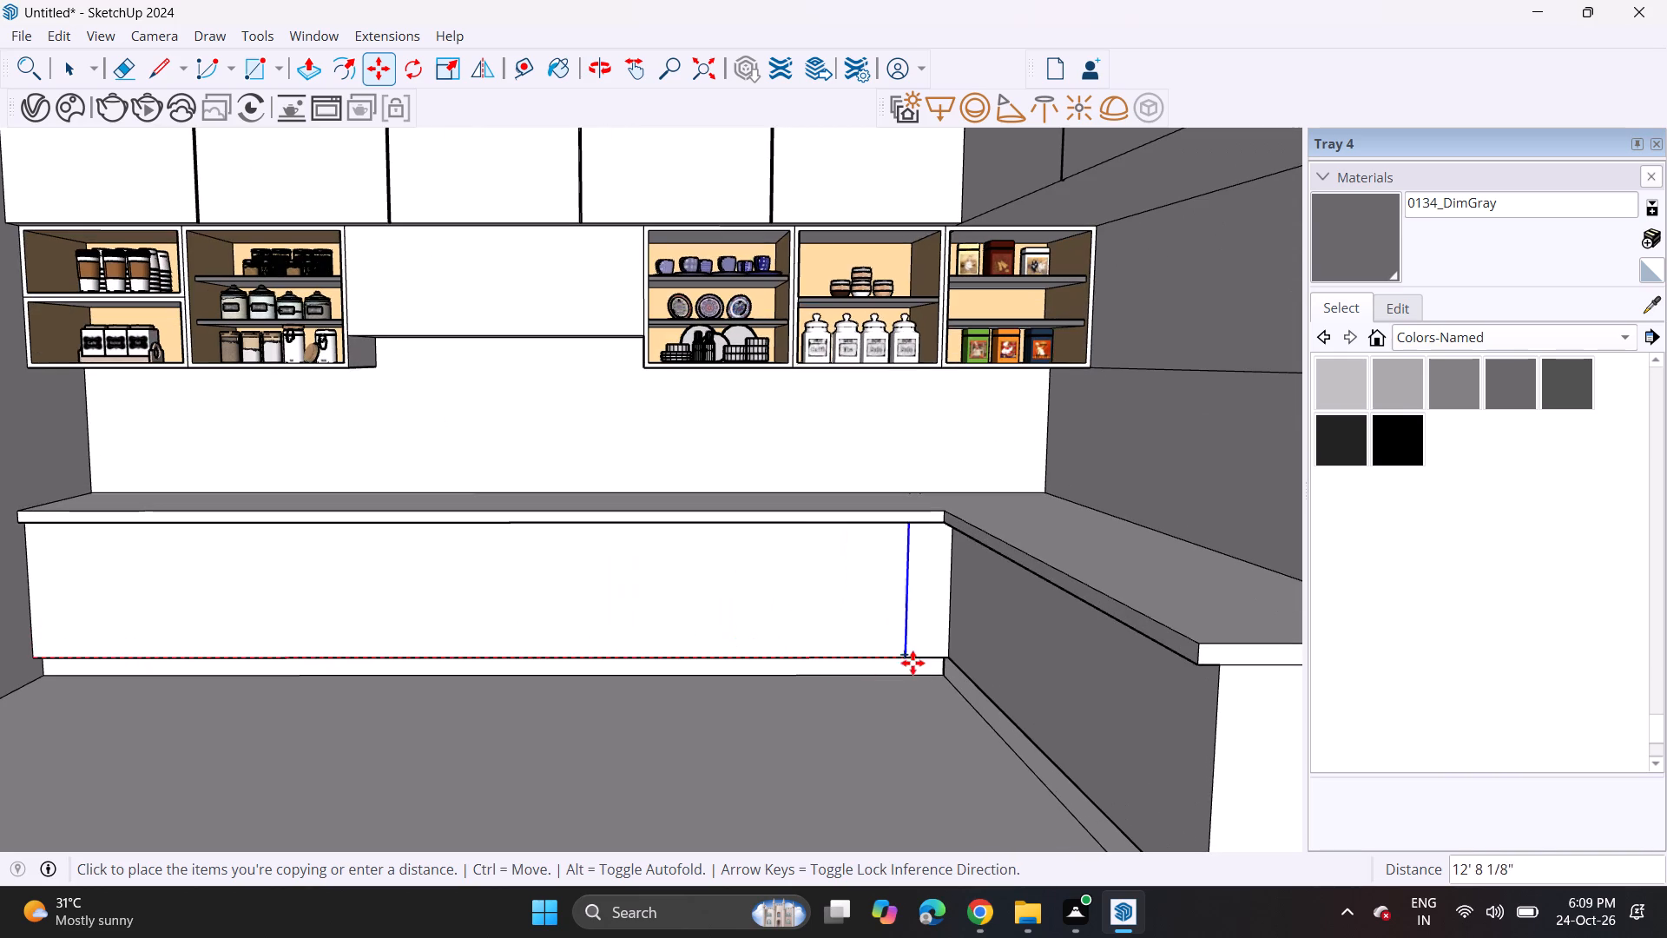
left_click(950, 654)
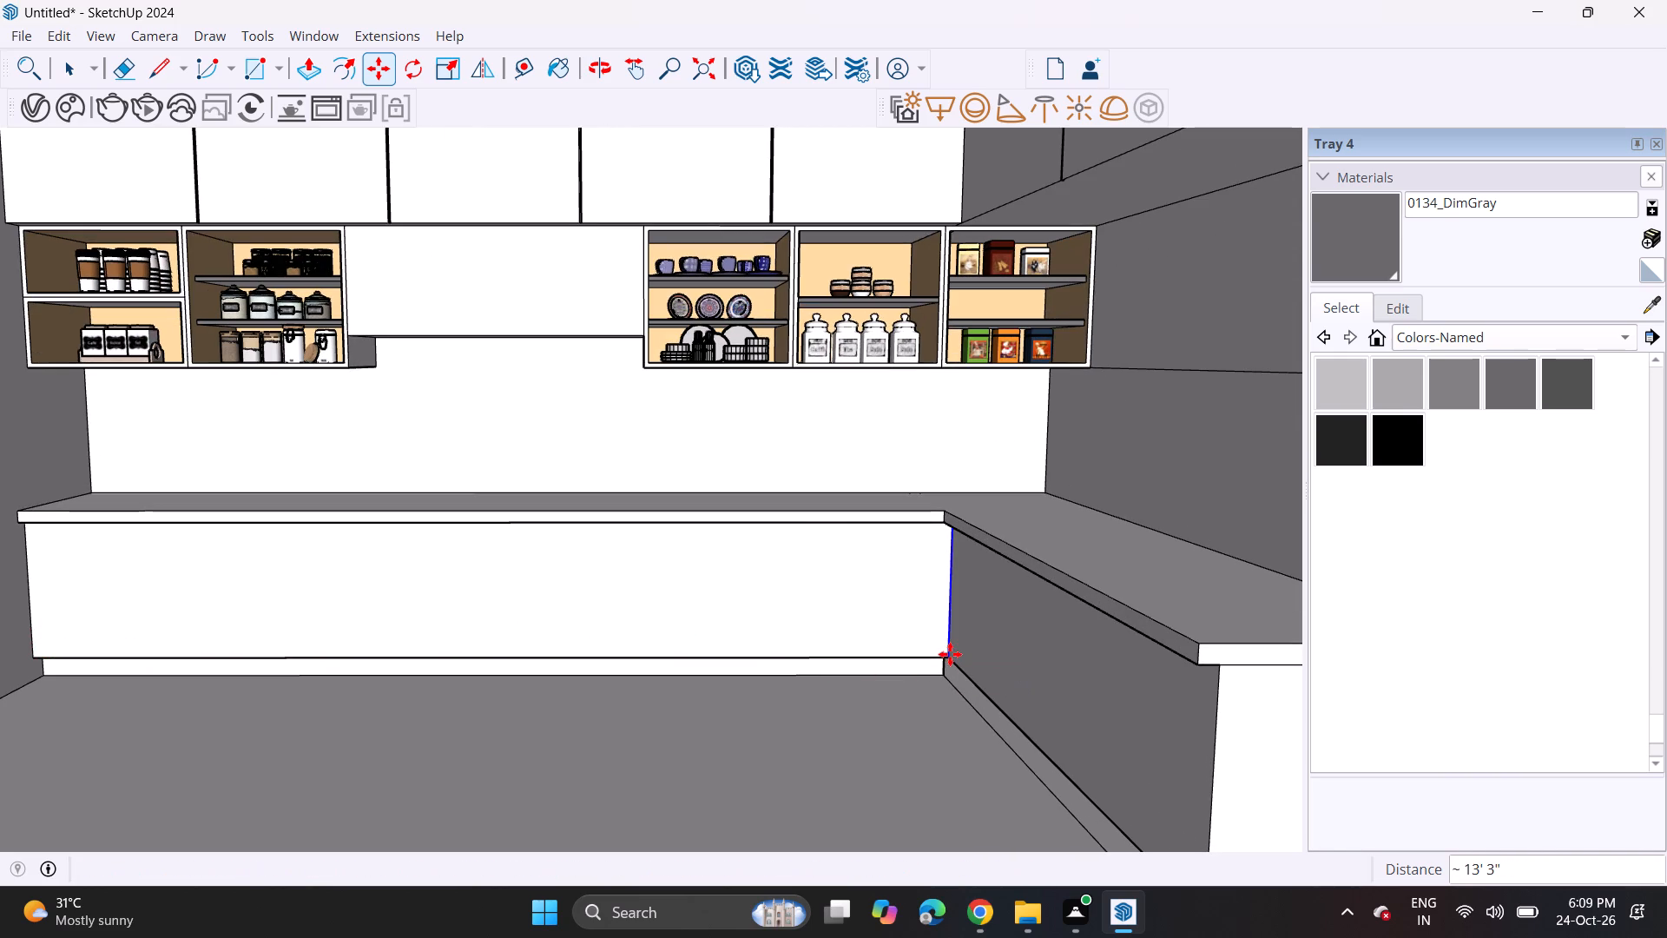
key("slash")
key("5")
key("Return")
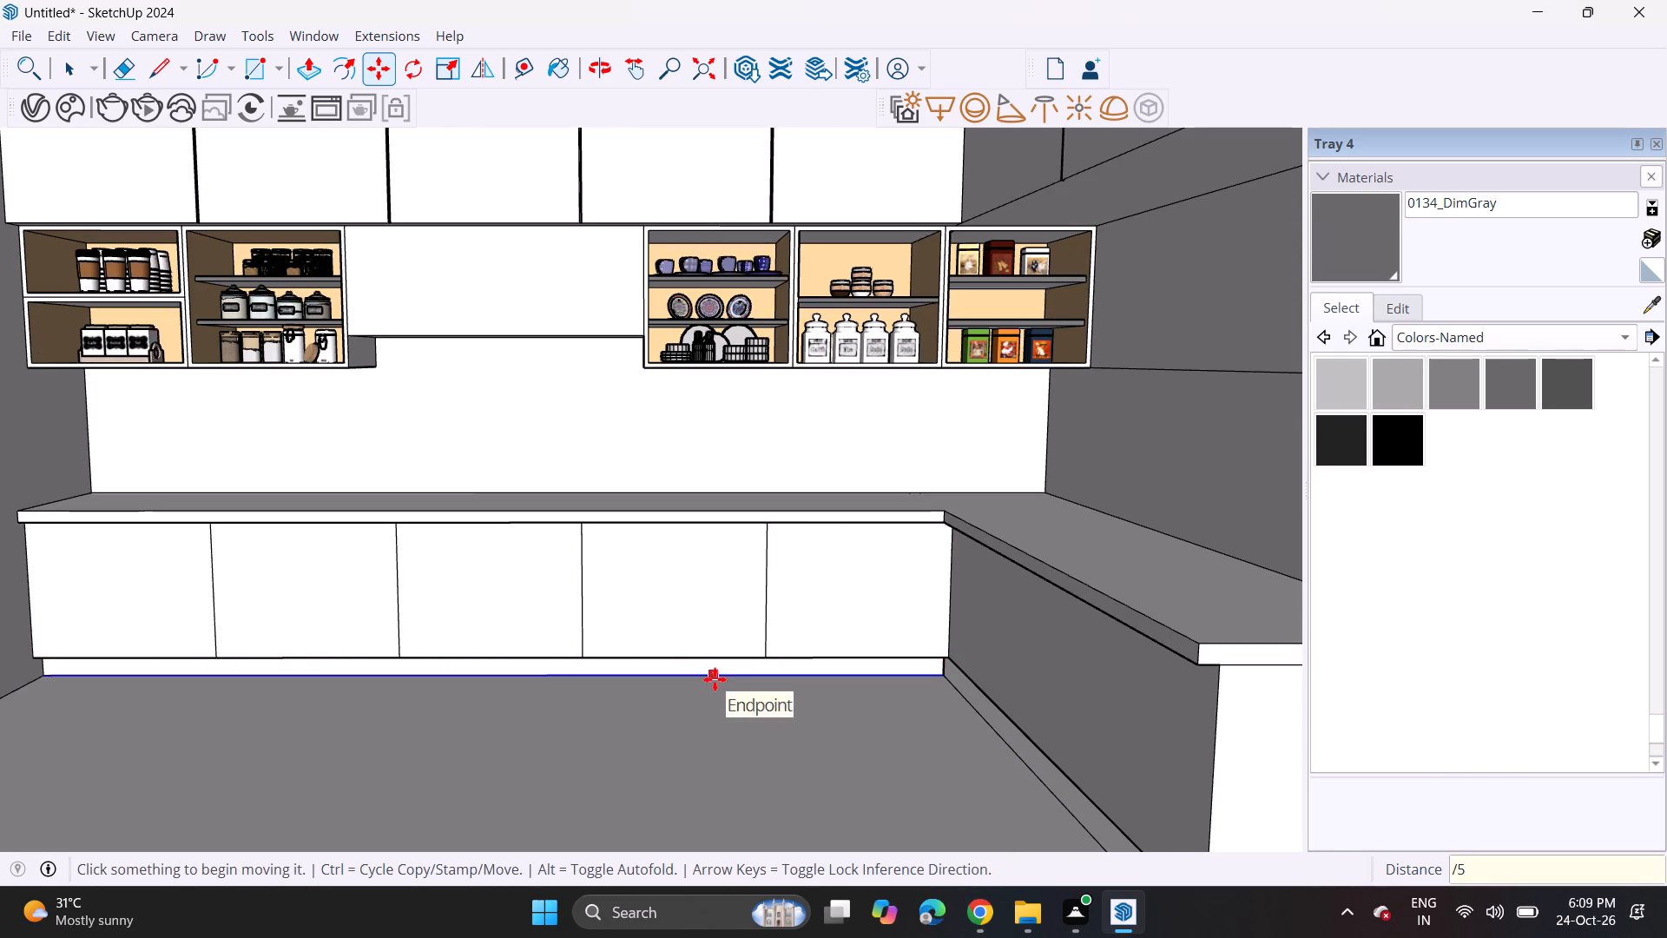
Copy the vertical corner edge along the side-wall lower cabinet front to its far end, dividing it into 2 equal panels.
middle_click_drag(401, 653, 497, 669)
middle_click_drag(550, 688, 359, 670)
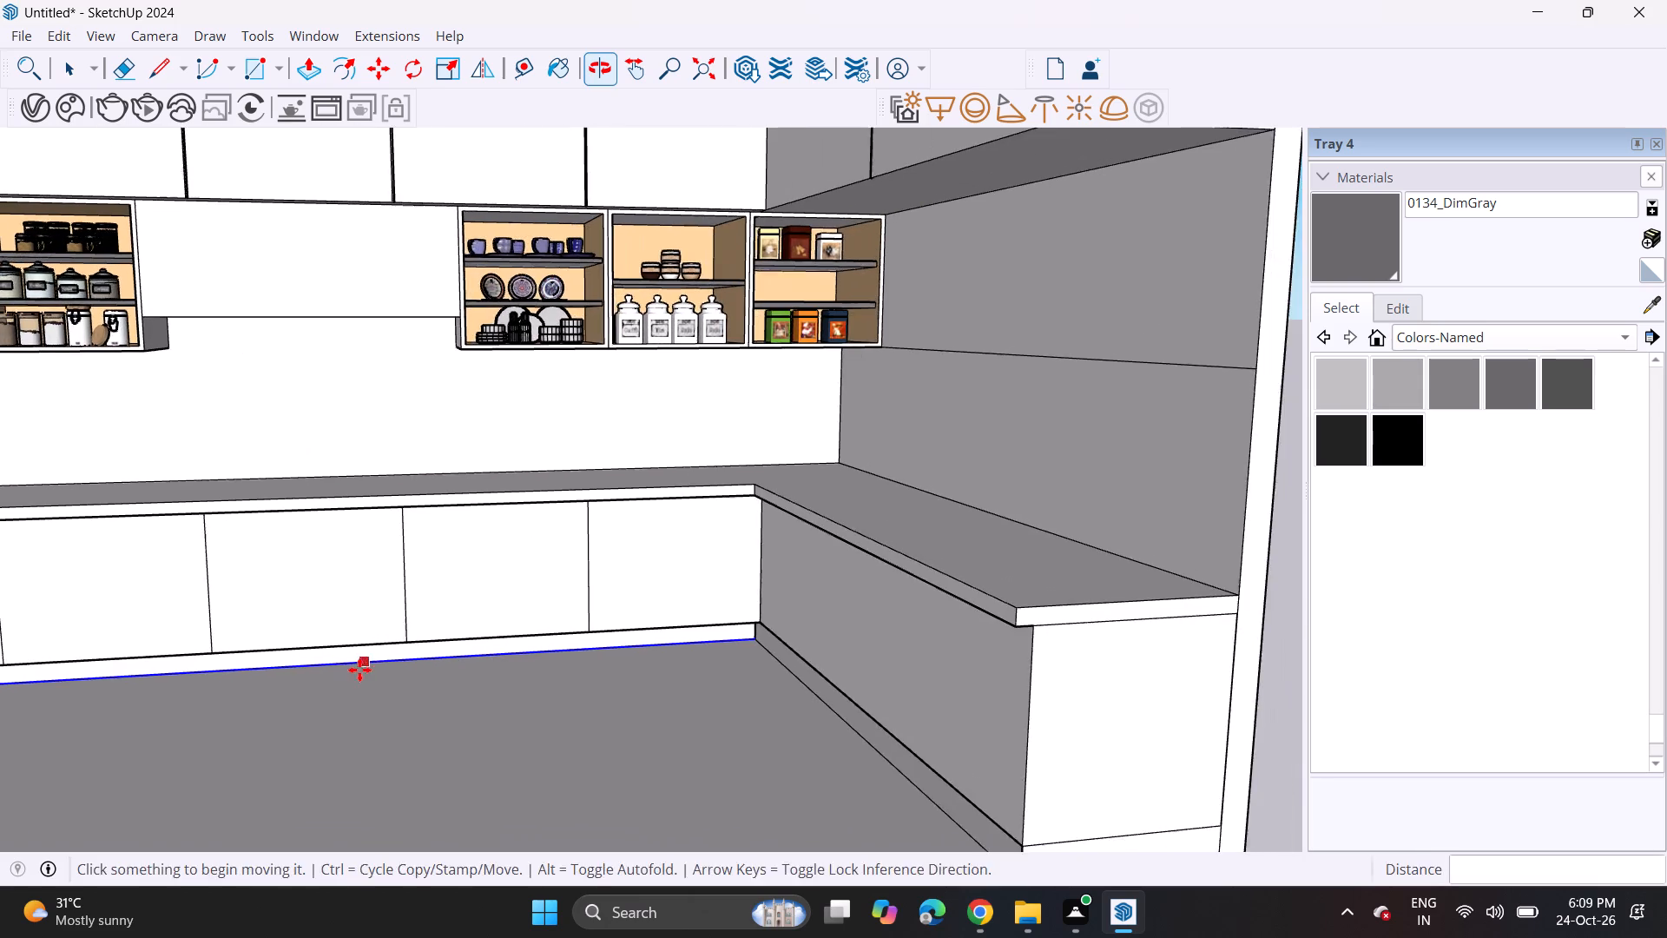
middle_click_drag(359, 670, 362, 670)
middle_click_drag(361, 666, 497, 641)
key("space")
left_click(750, 574)
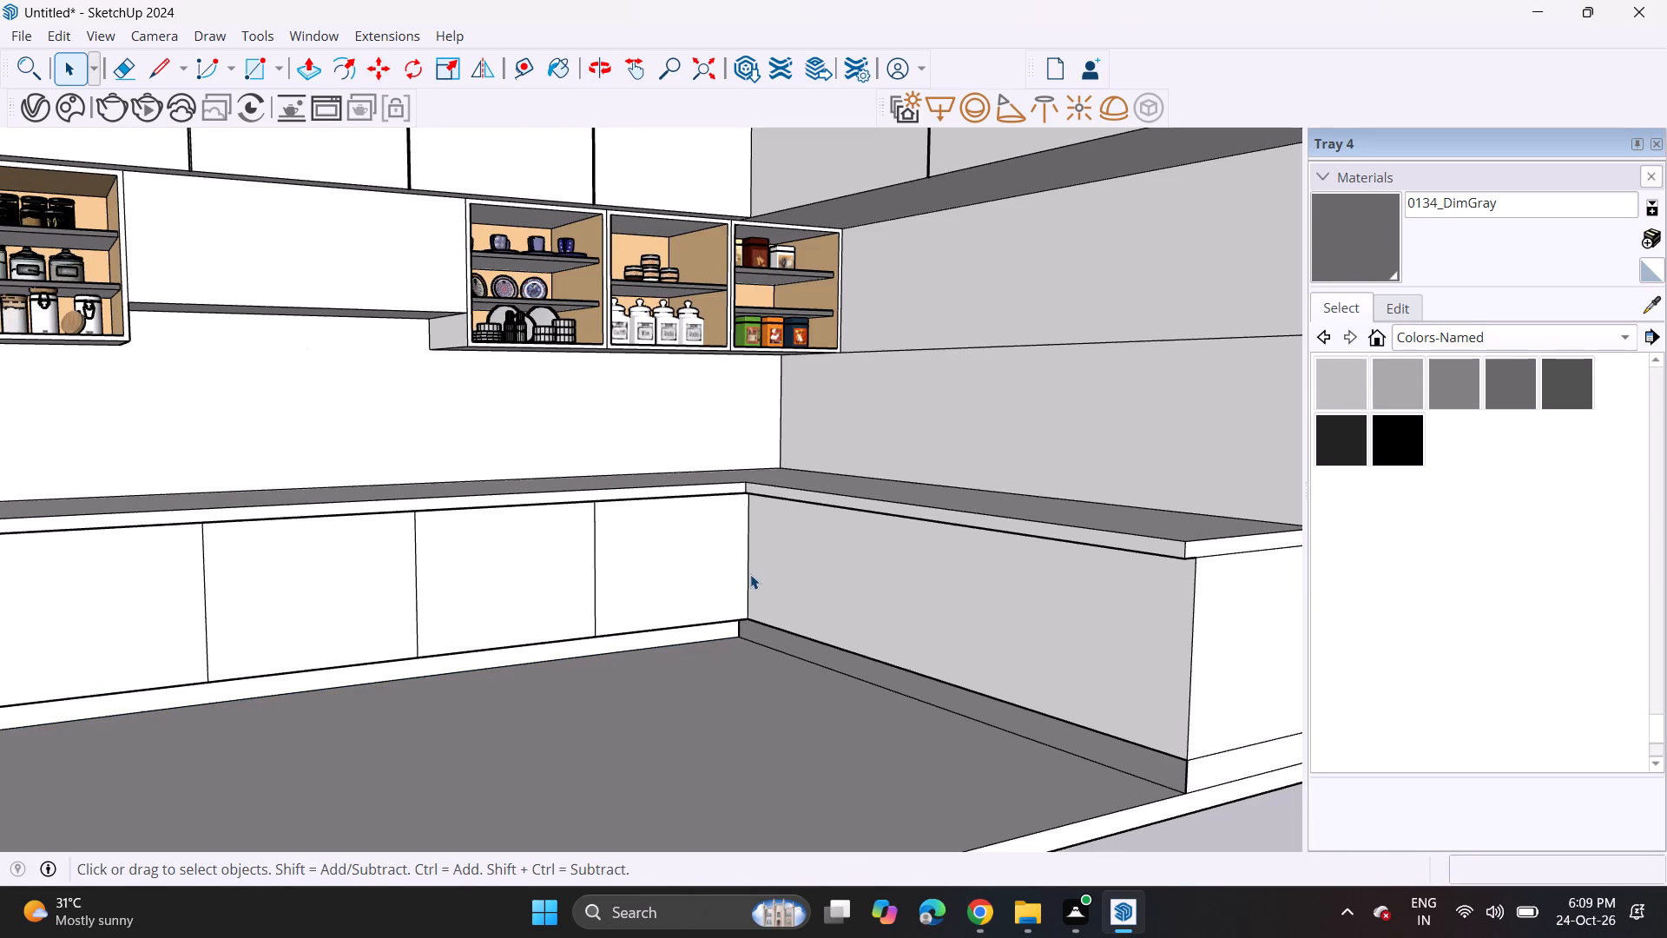
scroll(737, 575, "up", 3)
key("m")
left_click(753, 633)
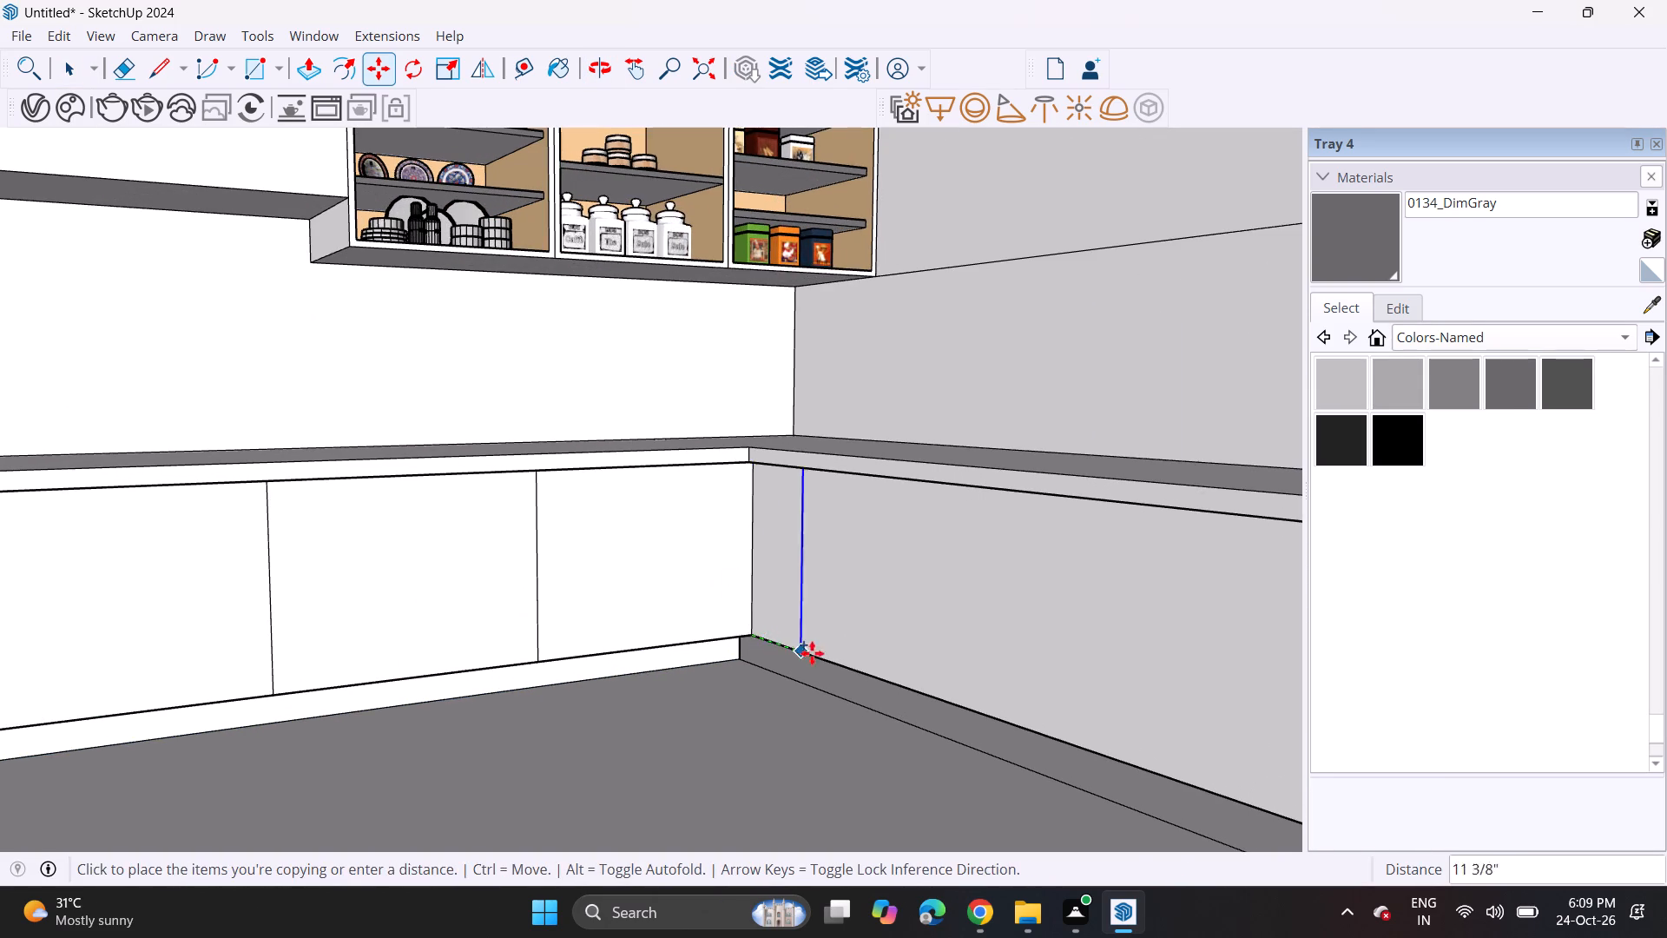
scroll(827, 671, "down", 6)
middle_click_drag(910, 710, 856, 665, "shift")
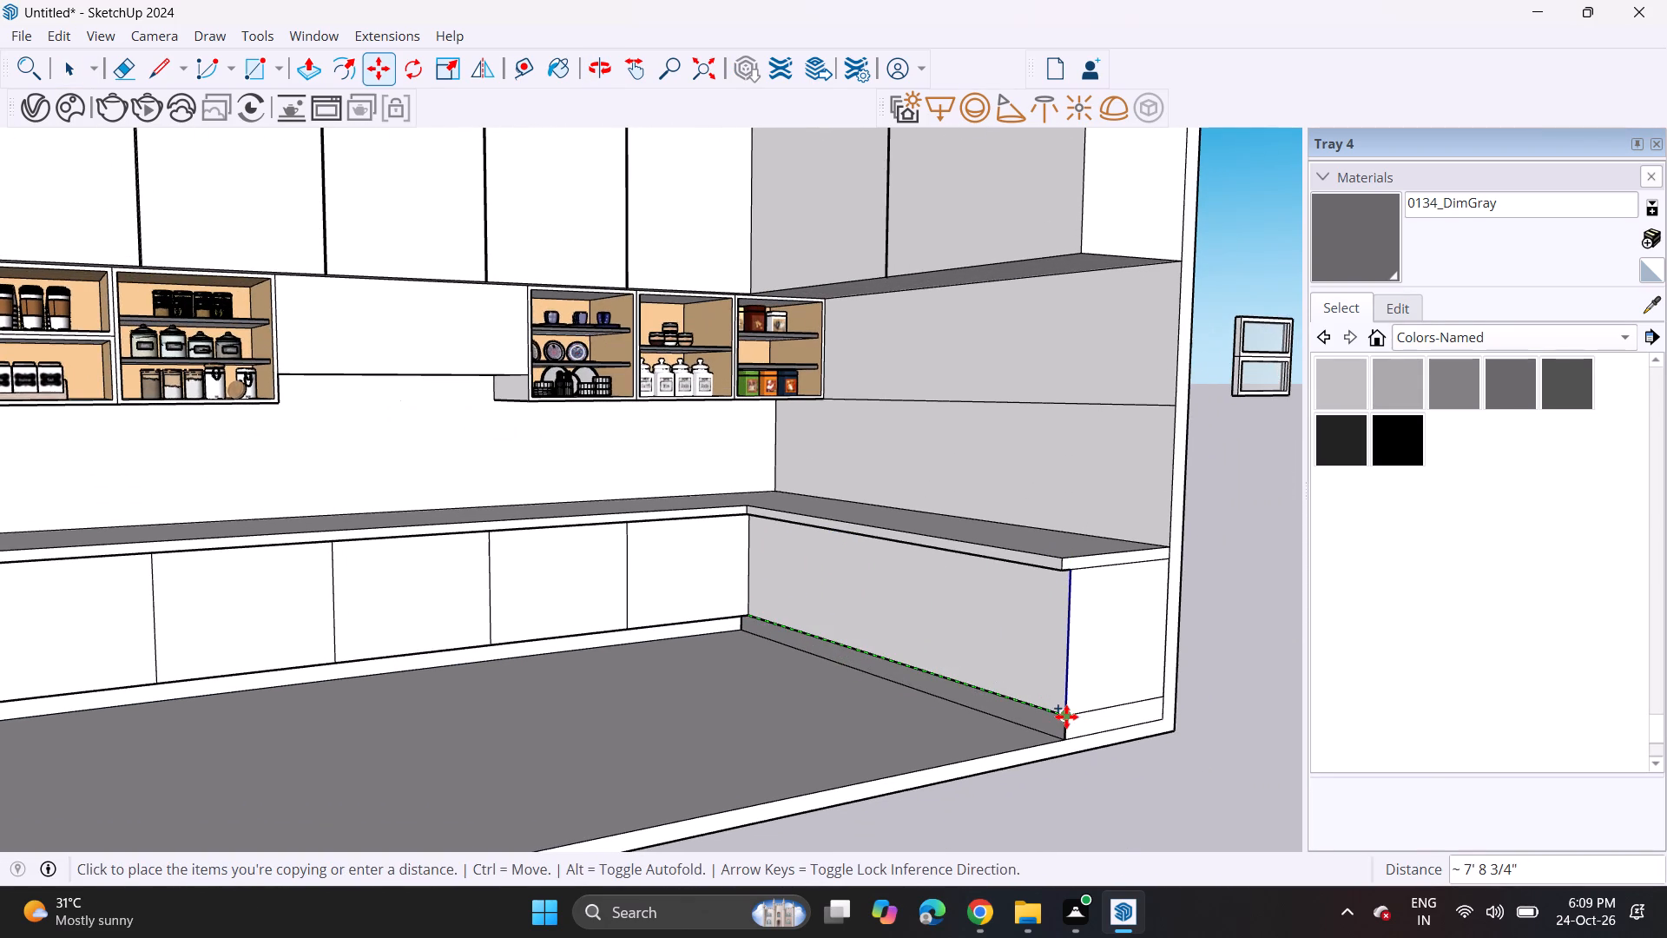
left_click(1066, 717)
key("slash")
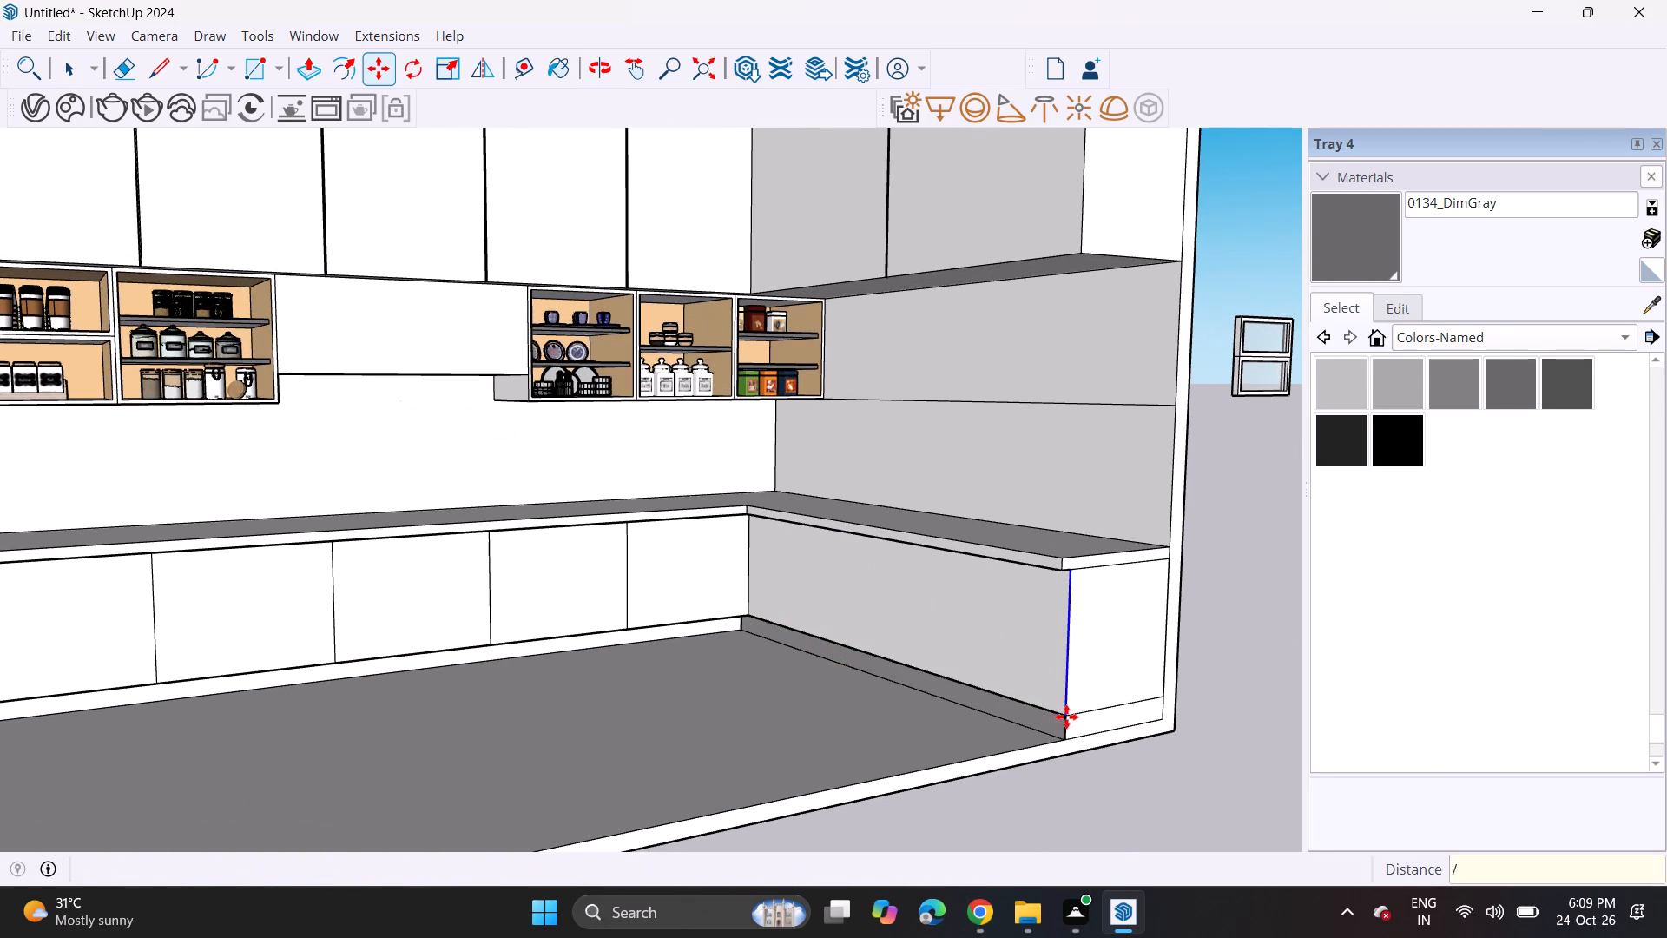
key("2")
key("Return")
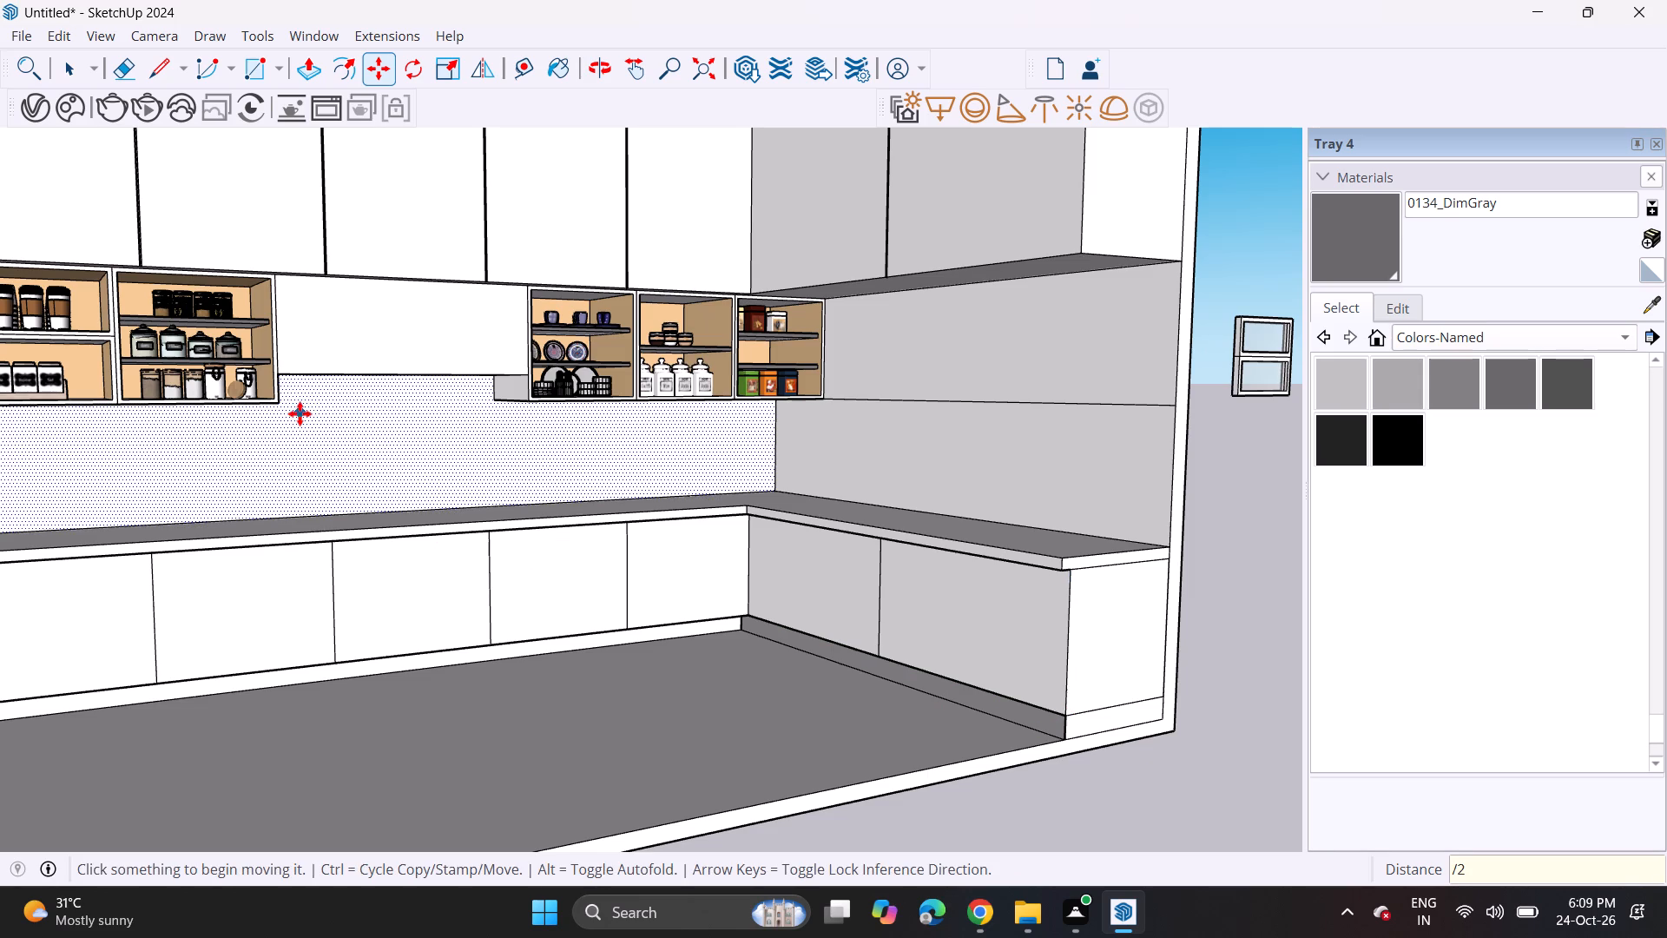
Copy the four divider lines of the back-wall lower cabinets about 5/16" sideways to outline narrow gaps between the doors.
scroll(437, 486, "up", 1)
middle_click_drag(437, 486, 445, 498, "shift")
key("space")
scroll(260, 652, "up", 4)
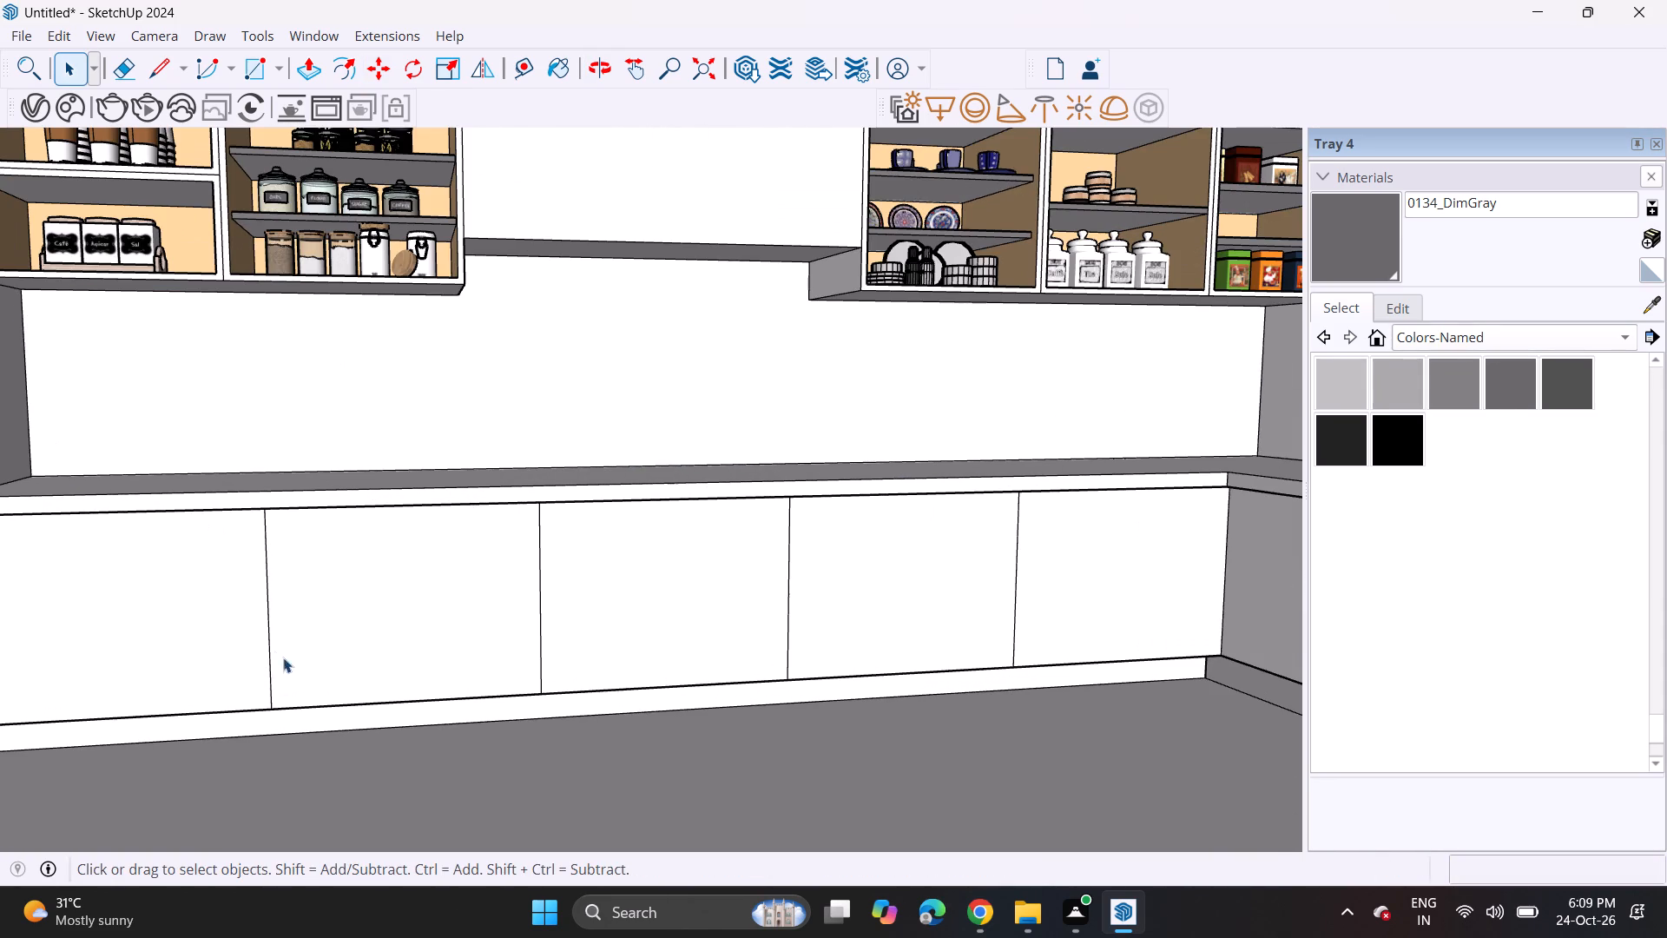
left_click(273, 656)
left_click(542, 656, "ctrl")
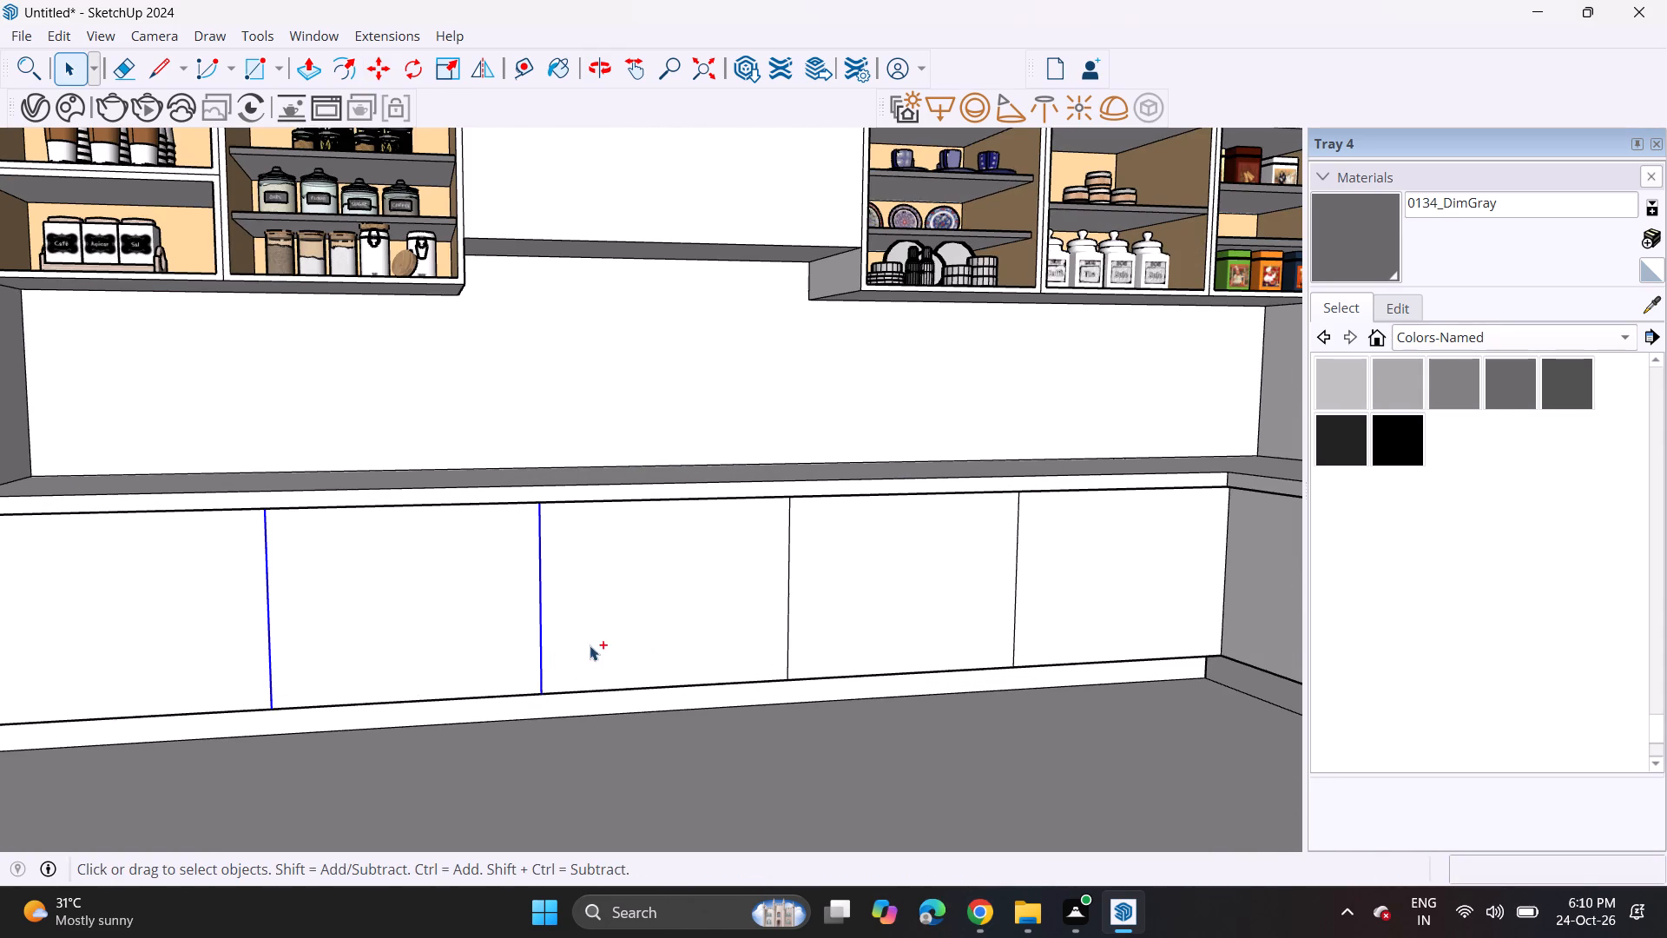
left_click(787, 630, "ctrl")
left_click(1016, 631, "ctrl")
scroll(343, 697, "up", 2)
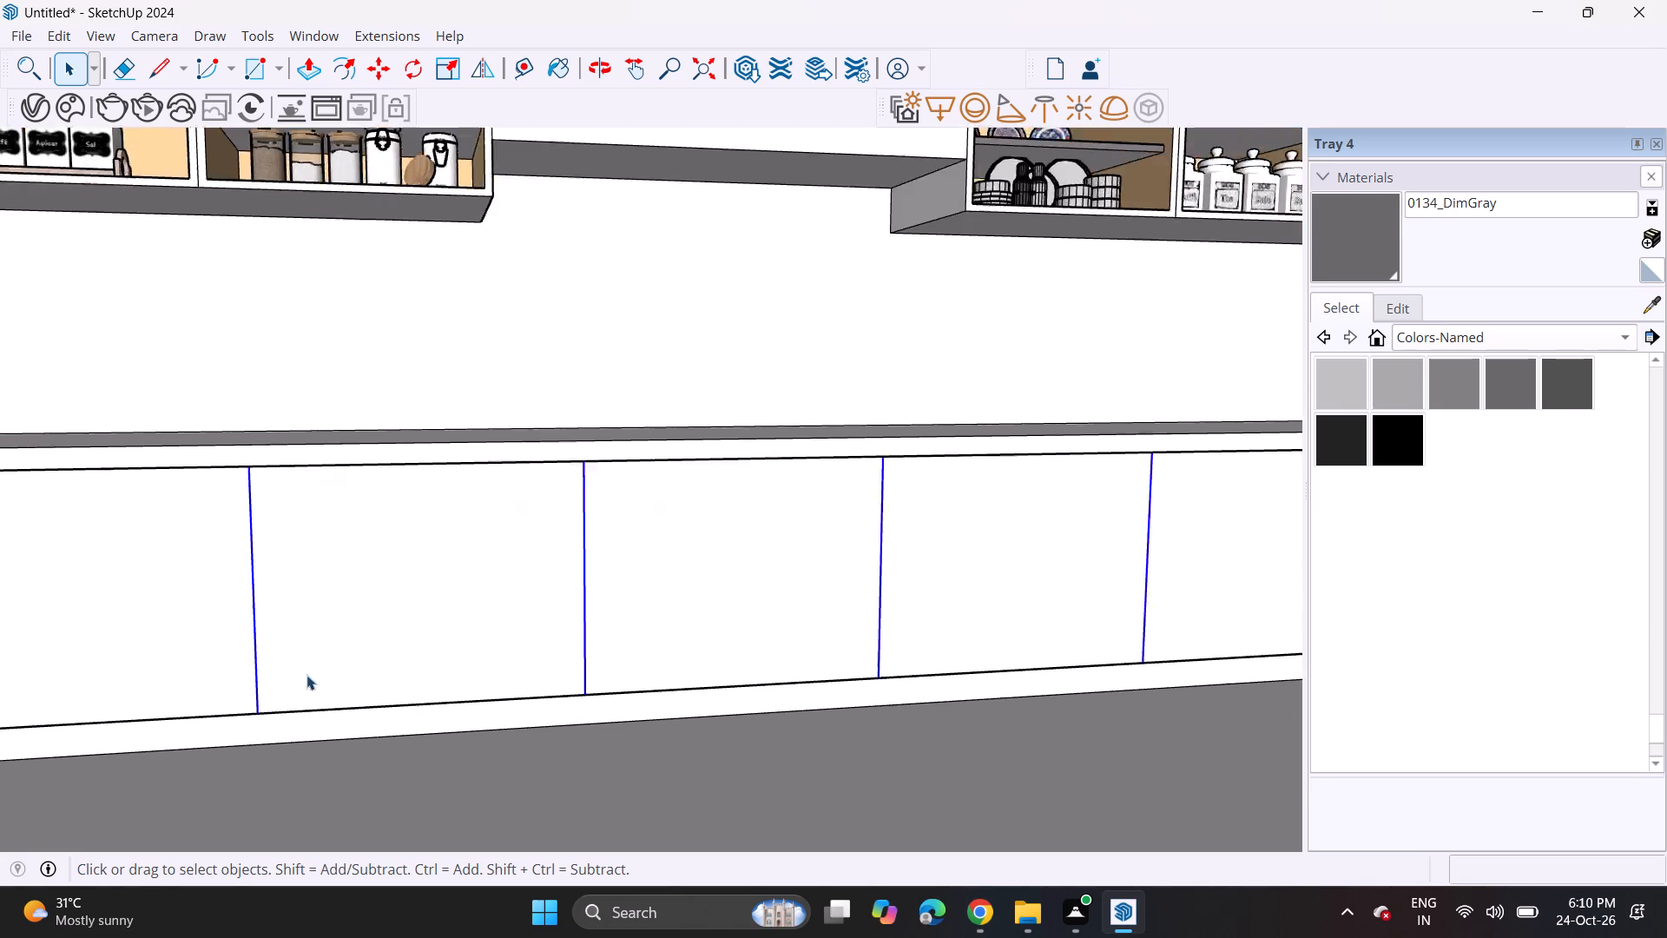
scroll(306, 675, "up", 1)
scroll(226, 665, "up", 1)
scroll(225, 665, "down", 1)
scroll(221, 661, "up", 2)
key("m")
scroll(222, 696, "up", 5)
scroll(267, 764, "up", 5)
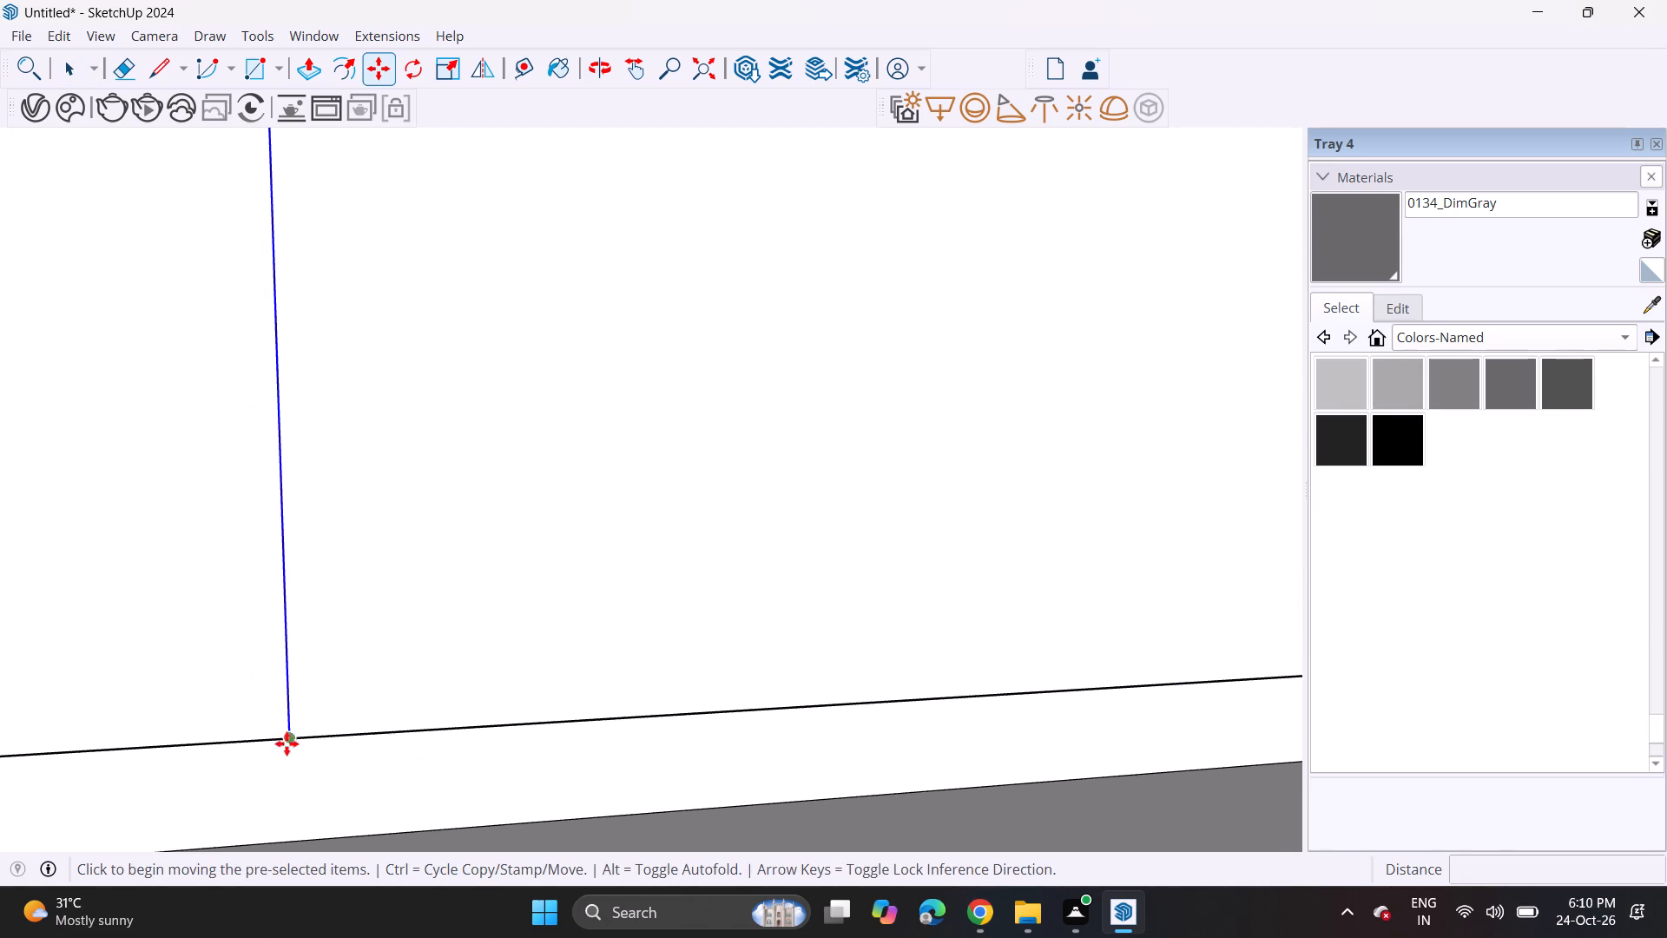
left_click(290, 732)
left_click(311, 731)
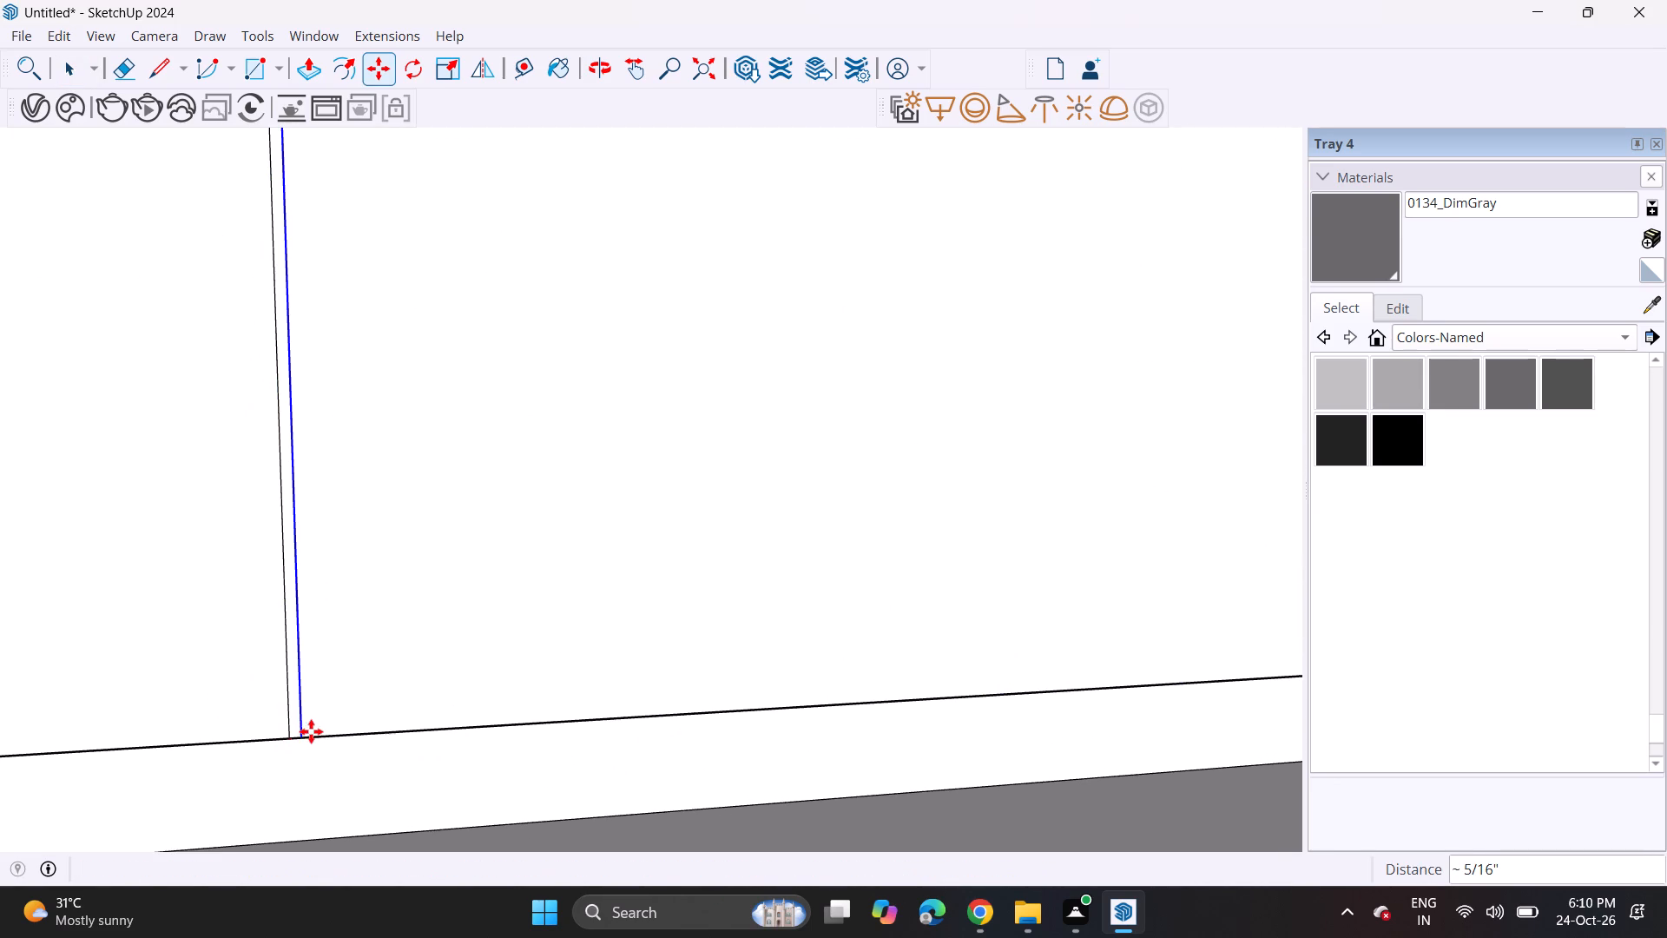
Copy the divider line of the side-wall lower cabinet about 5/16" away from the corner to outline its door gap.
scroll(311, 727, "down", 13)
scroll(304, 710, "up", 3)
scroll(304, 710, "down", 15)
middle_click_drag(612, 657, 252, 568, "shift")
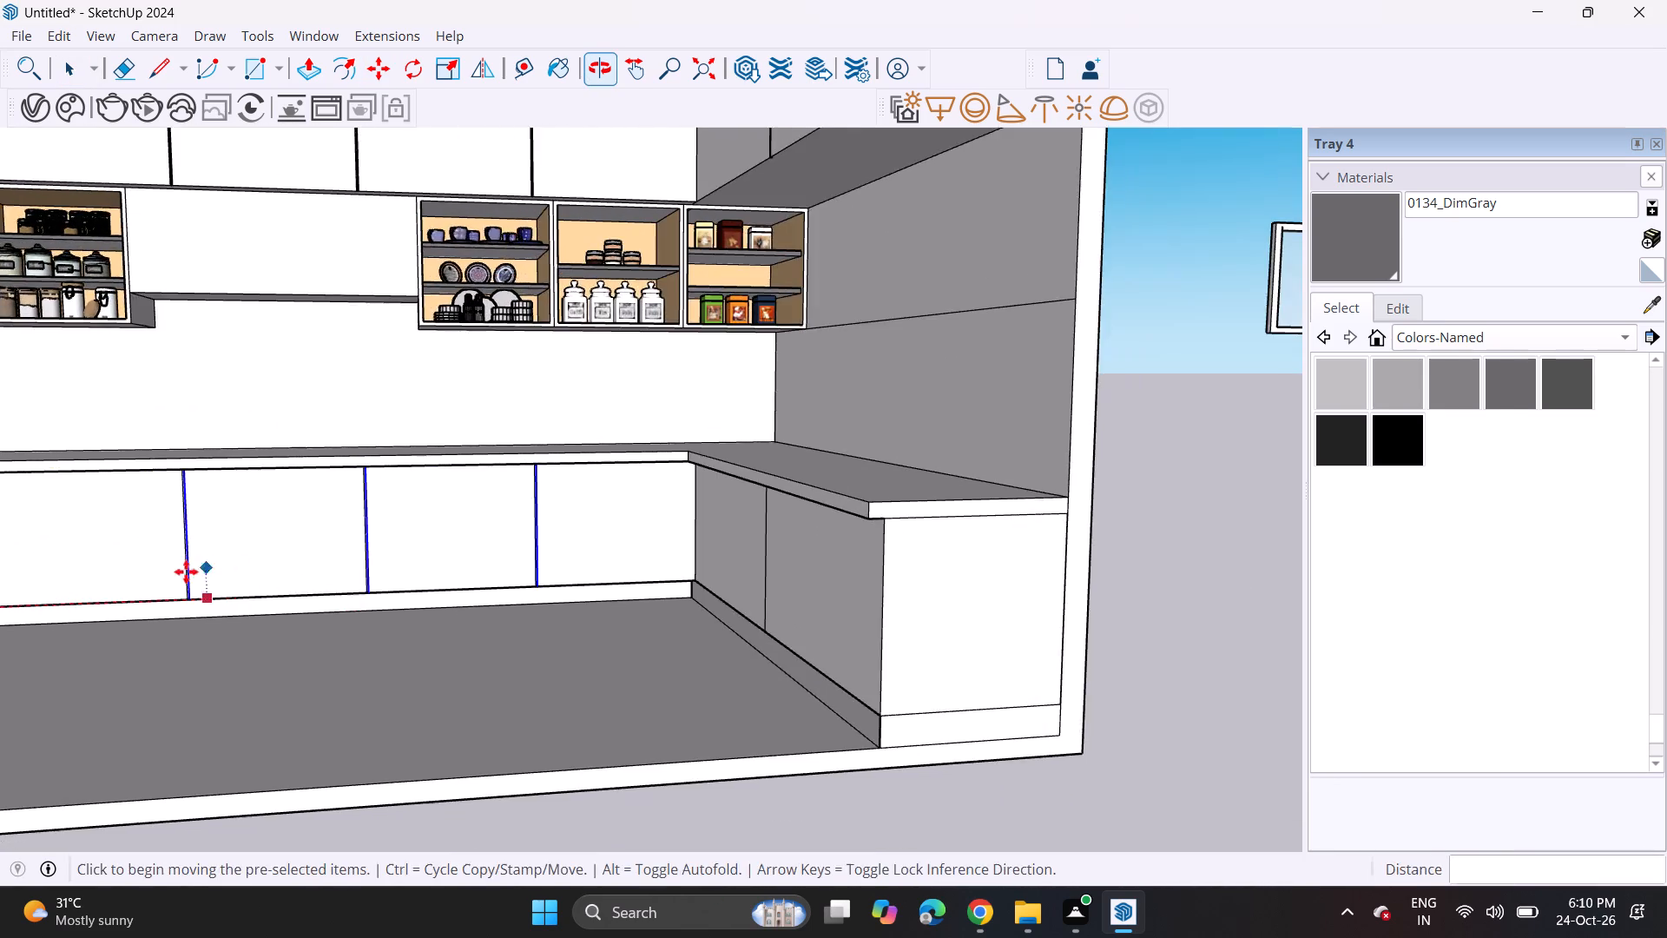
middle_click_drag(207, 573, 480, 584)
scroll(850, 609, "up", 9)
key("space")
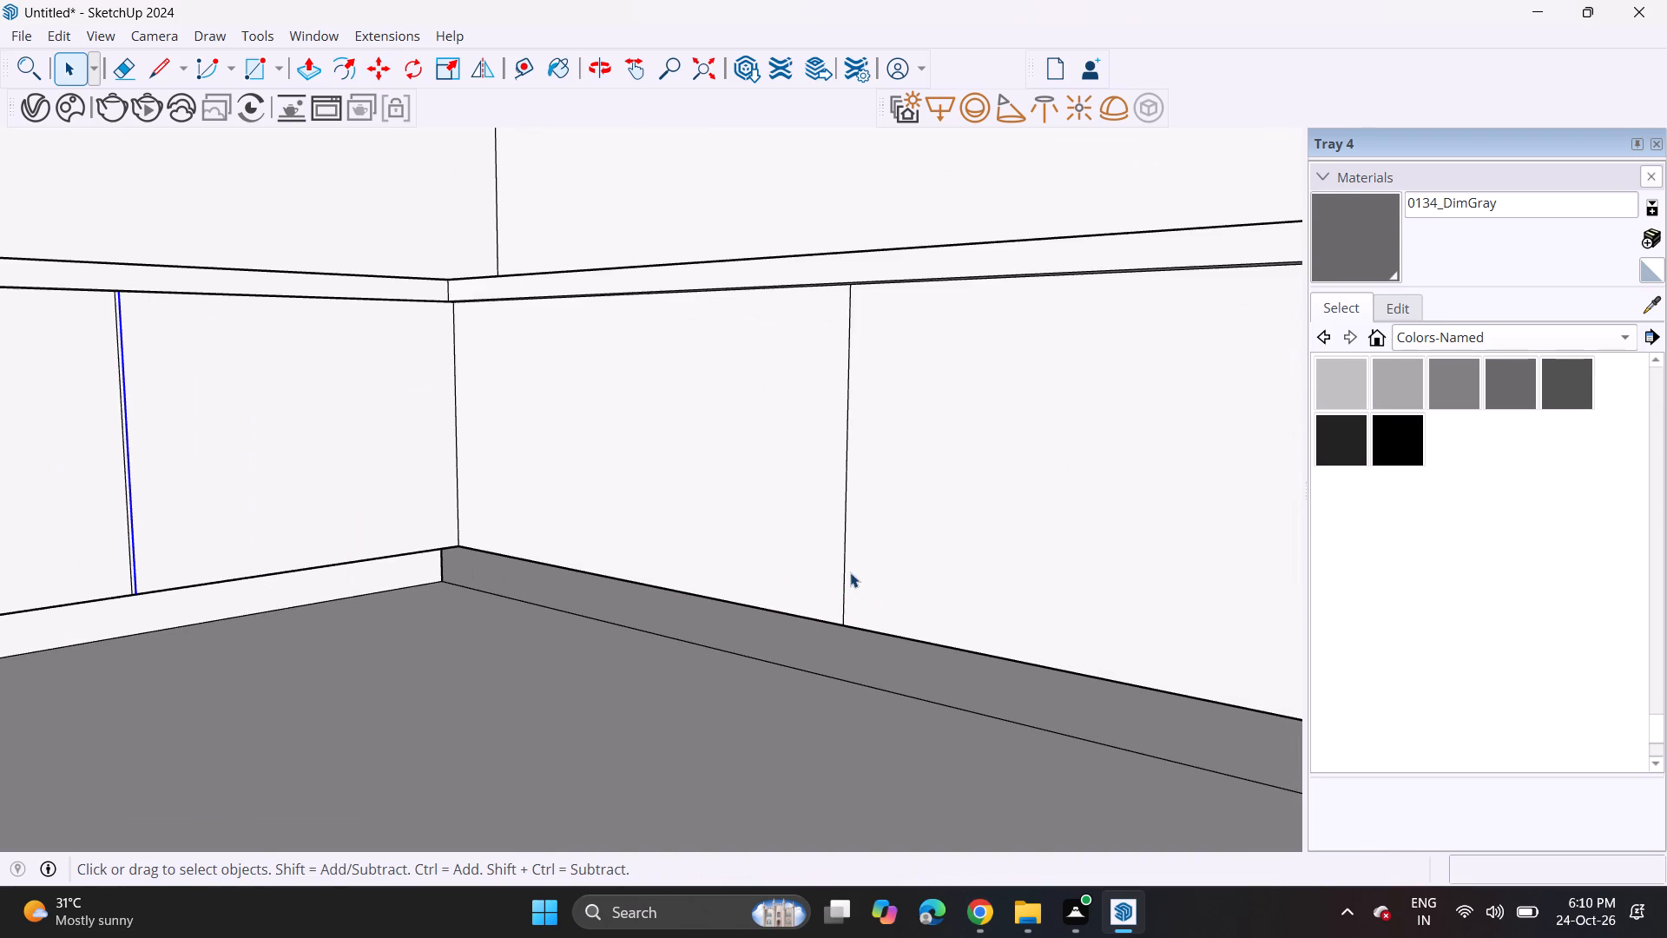
left_click(840, 556)
scroll(841, 554, "up", 4)
left_click(853, 577)
scroll(853, 577, "up", 4)
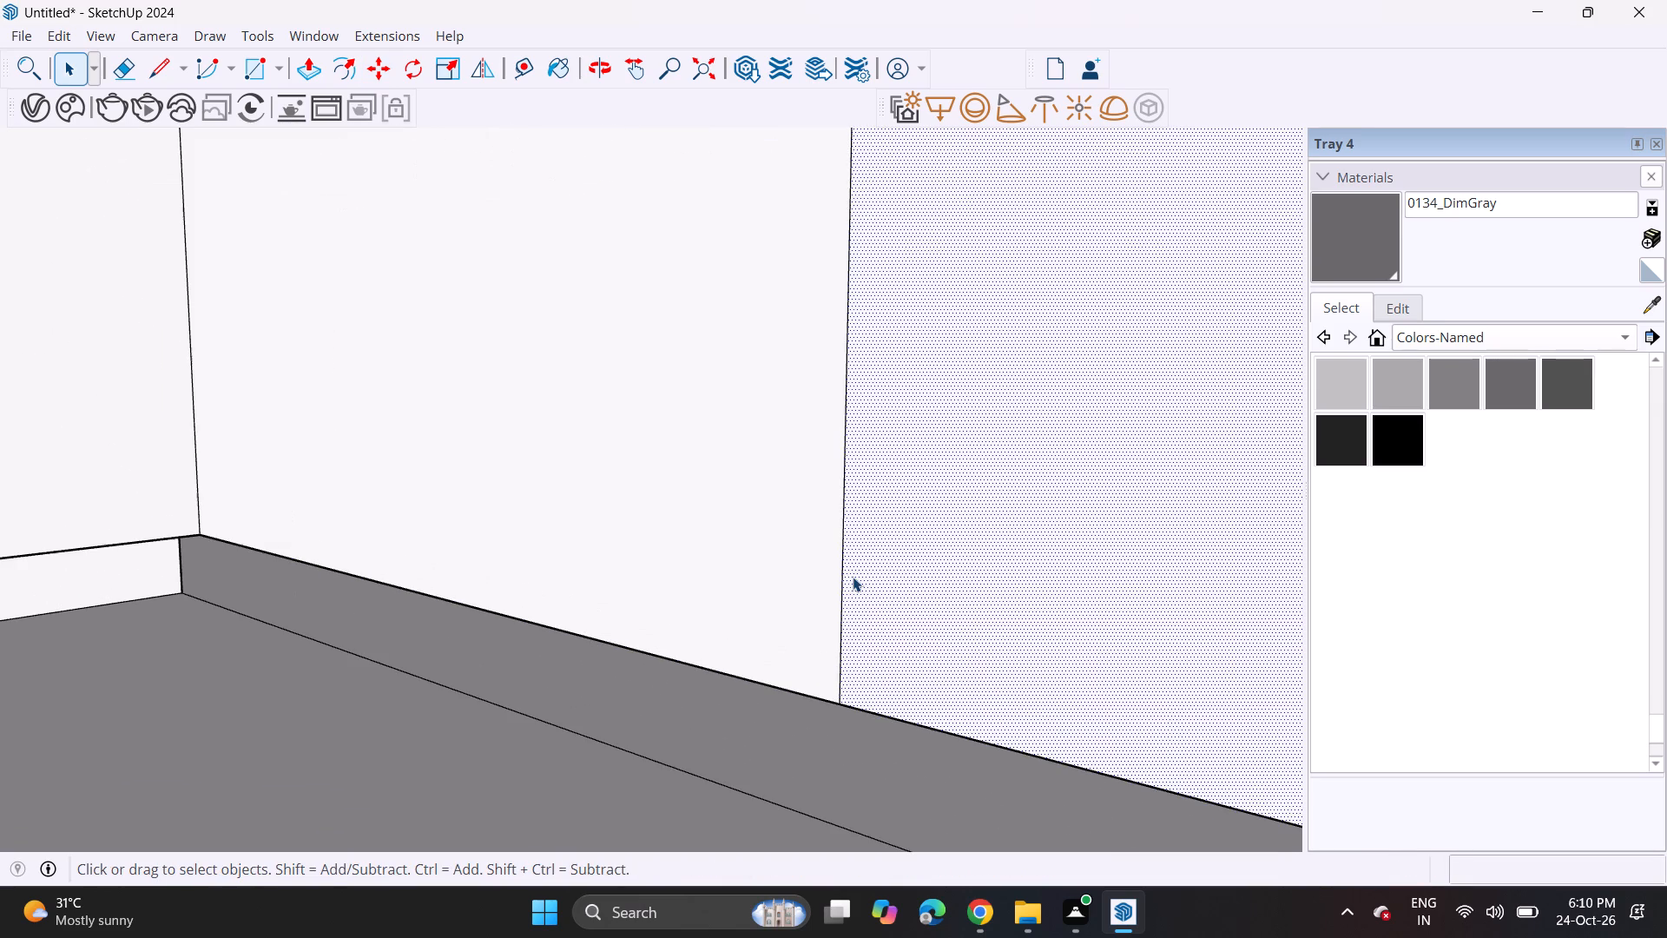
left_click(842, 568)
scroll(842, 570, "up", 4)
key("m")
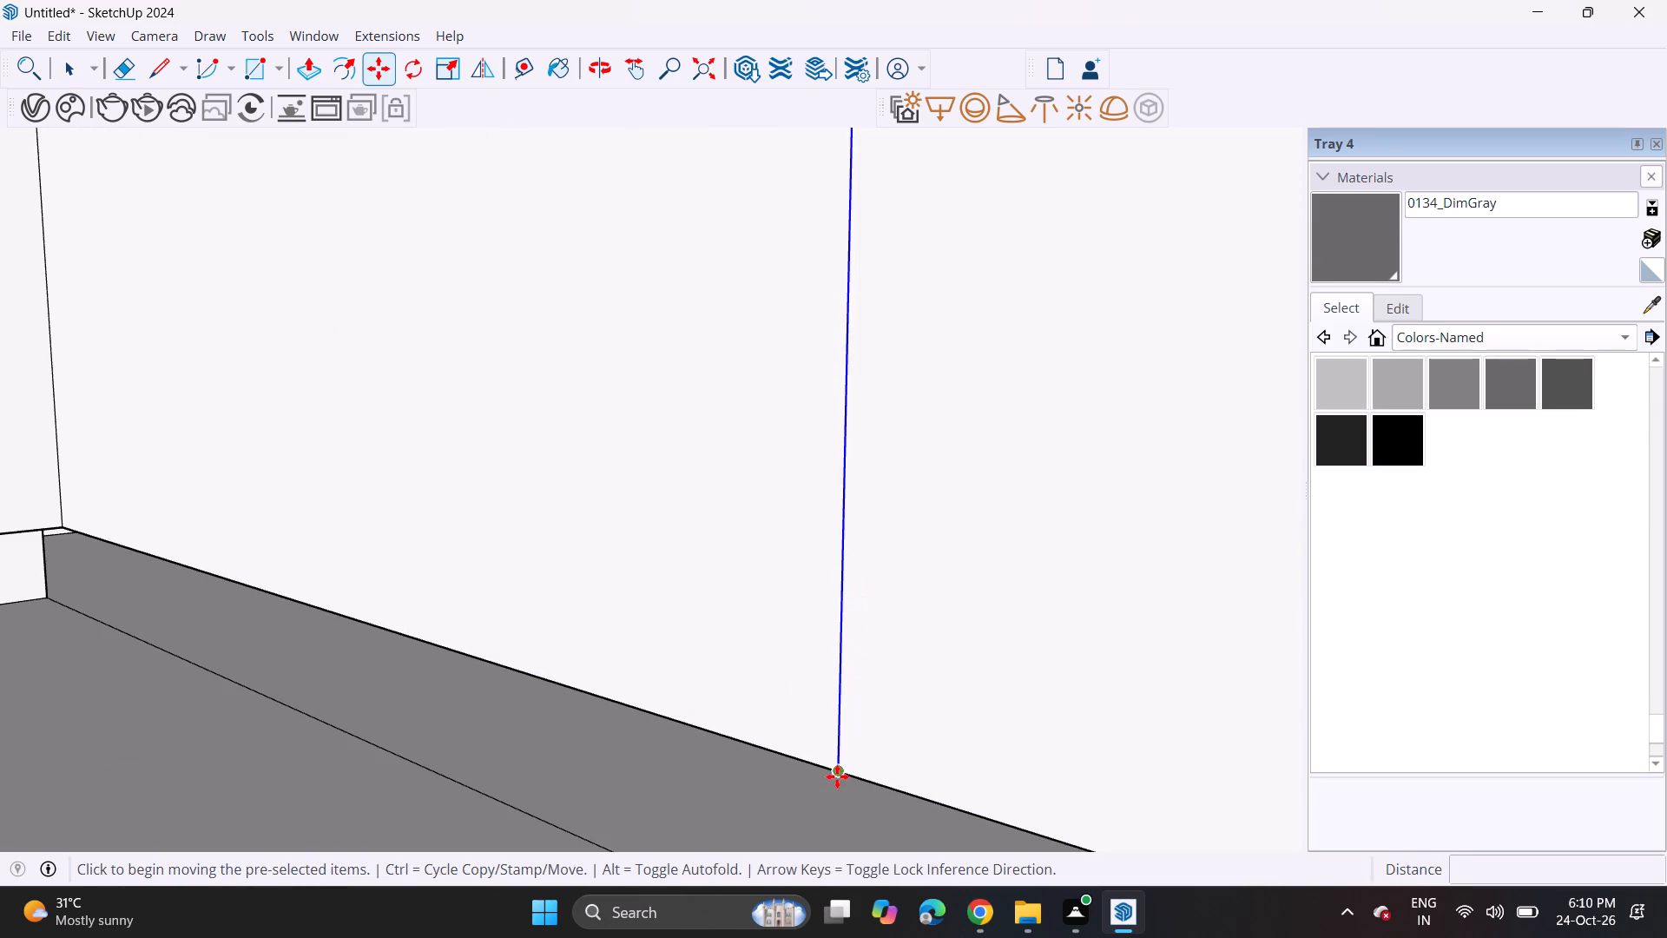
left_click(836, 776)
left_click(860, 782)
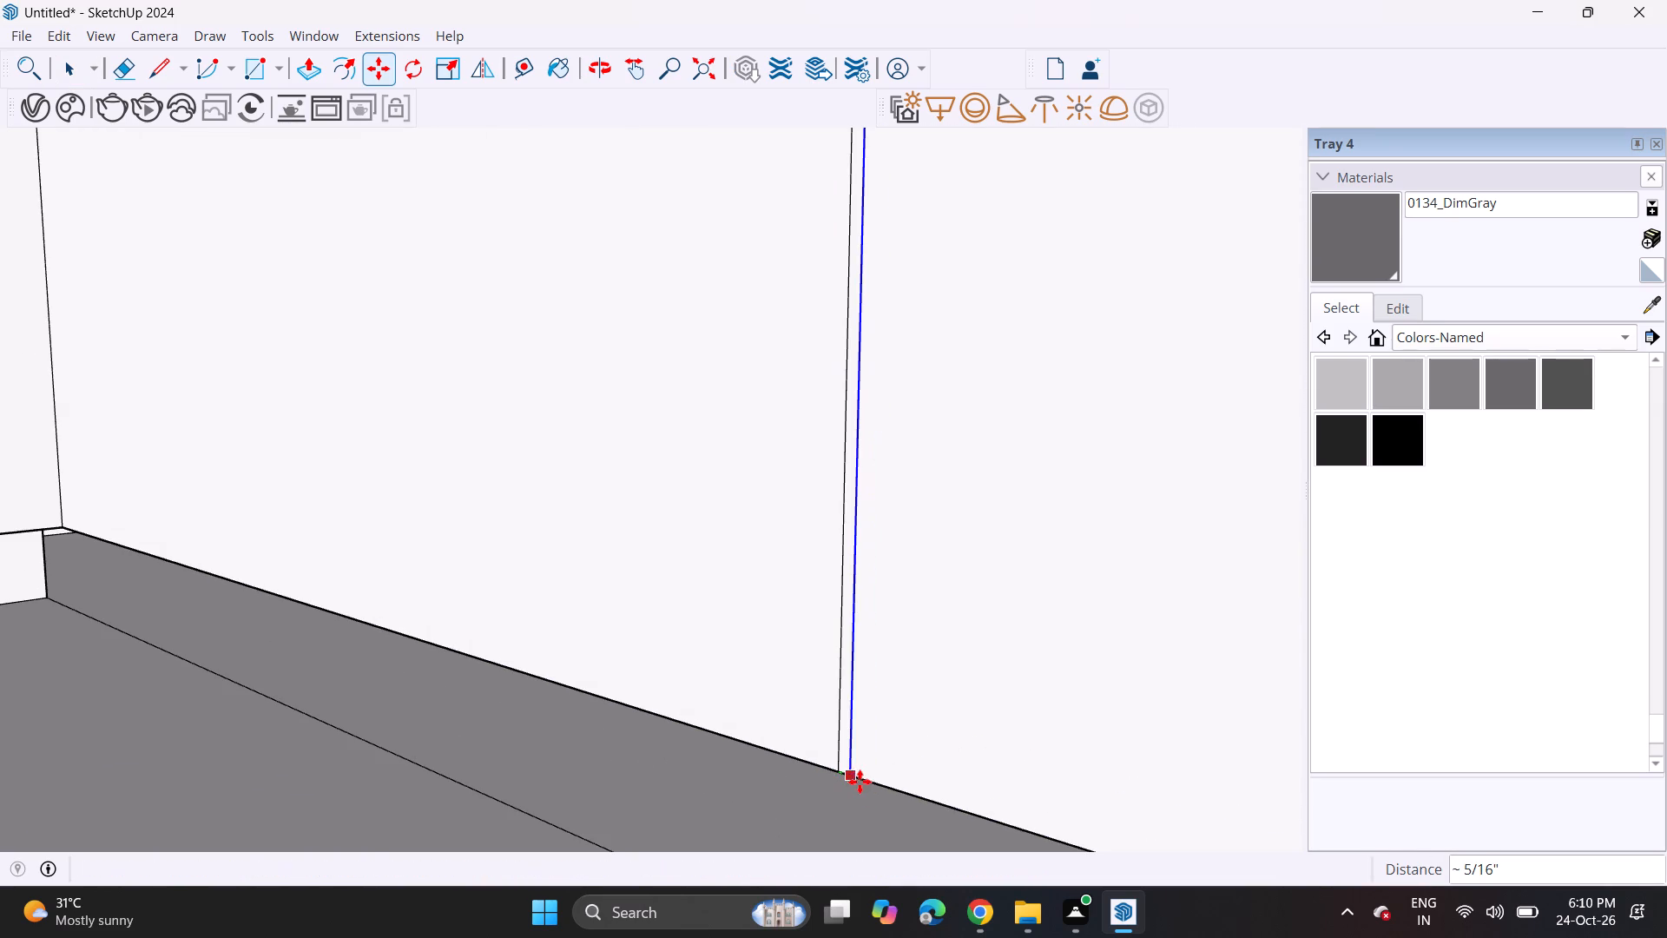
Push the narrow gap strip between the first and second doors of the back-wall lower cabinets inward with Push/Pull.
scroll(659, 571, "down", 4)
scroll(655, 571, "up", 1)
scroll(655, 571, "down", 19)
scroll(577, 469, "up", 1)
middle_click_drag(477, 428, 682, 425)
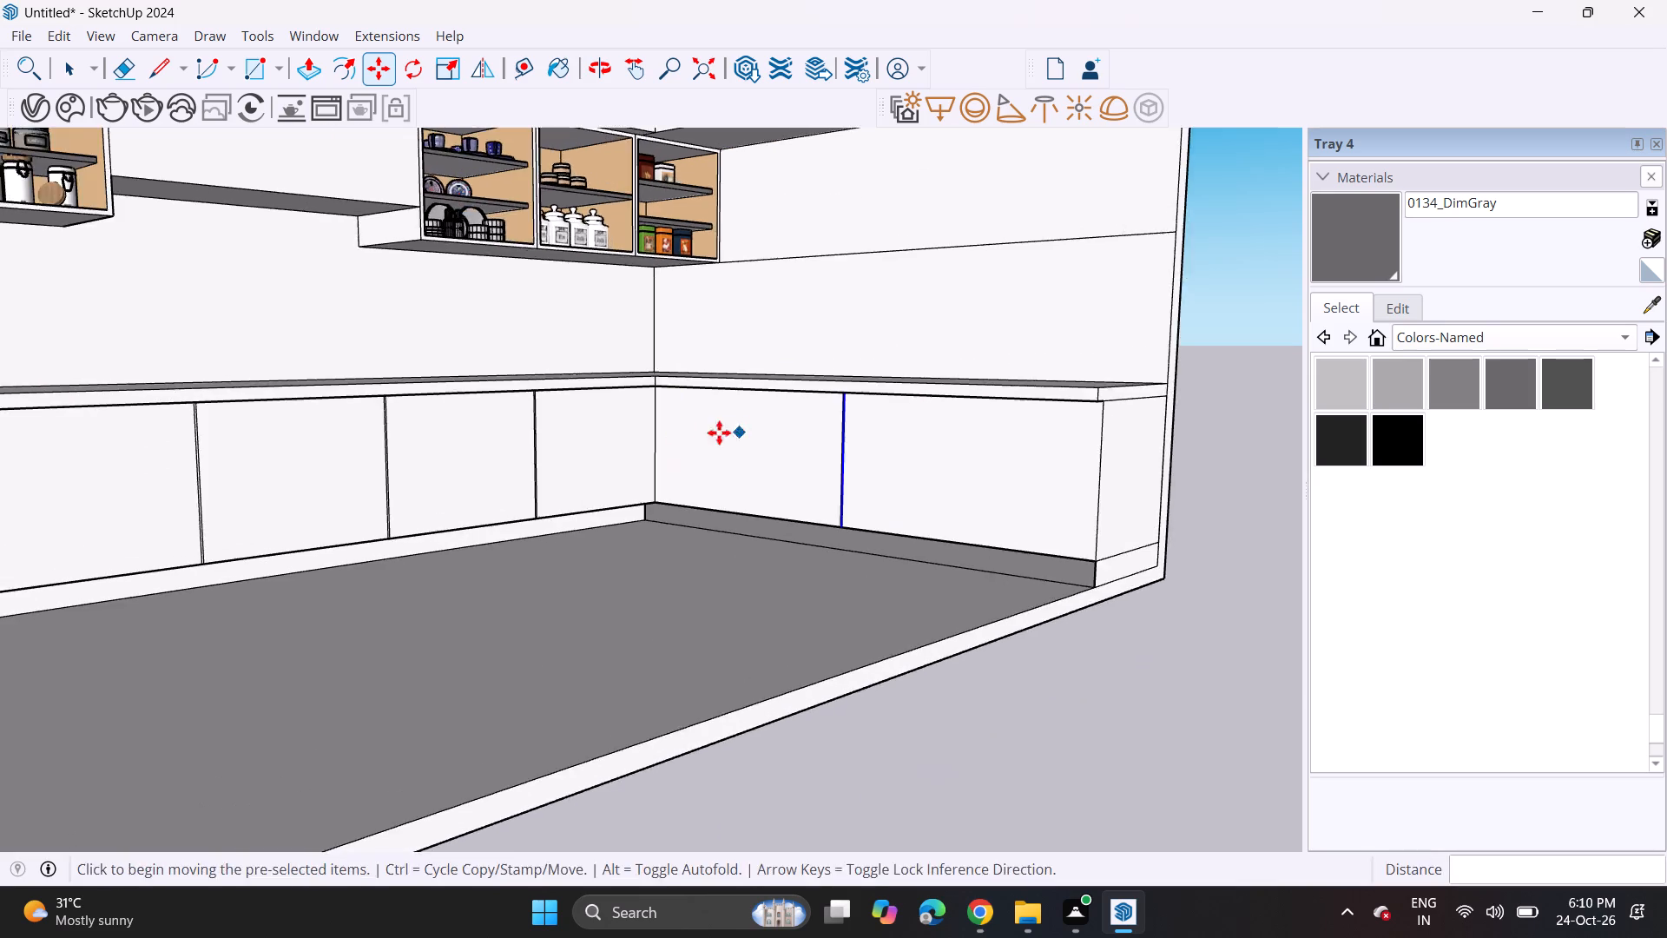
middle_click_drag(689, 433, 402, 459)
middle_click_drag(213, 452, 522, 526, "shift")
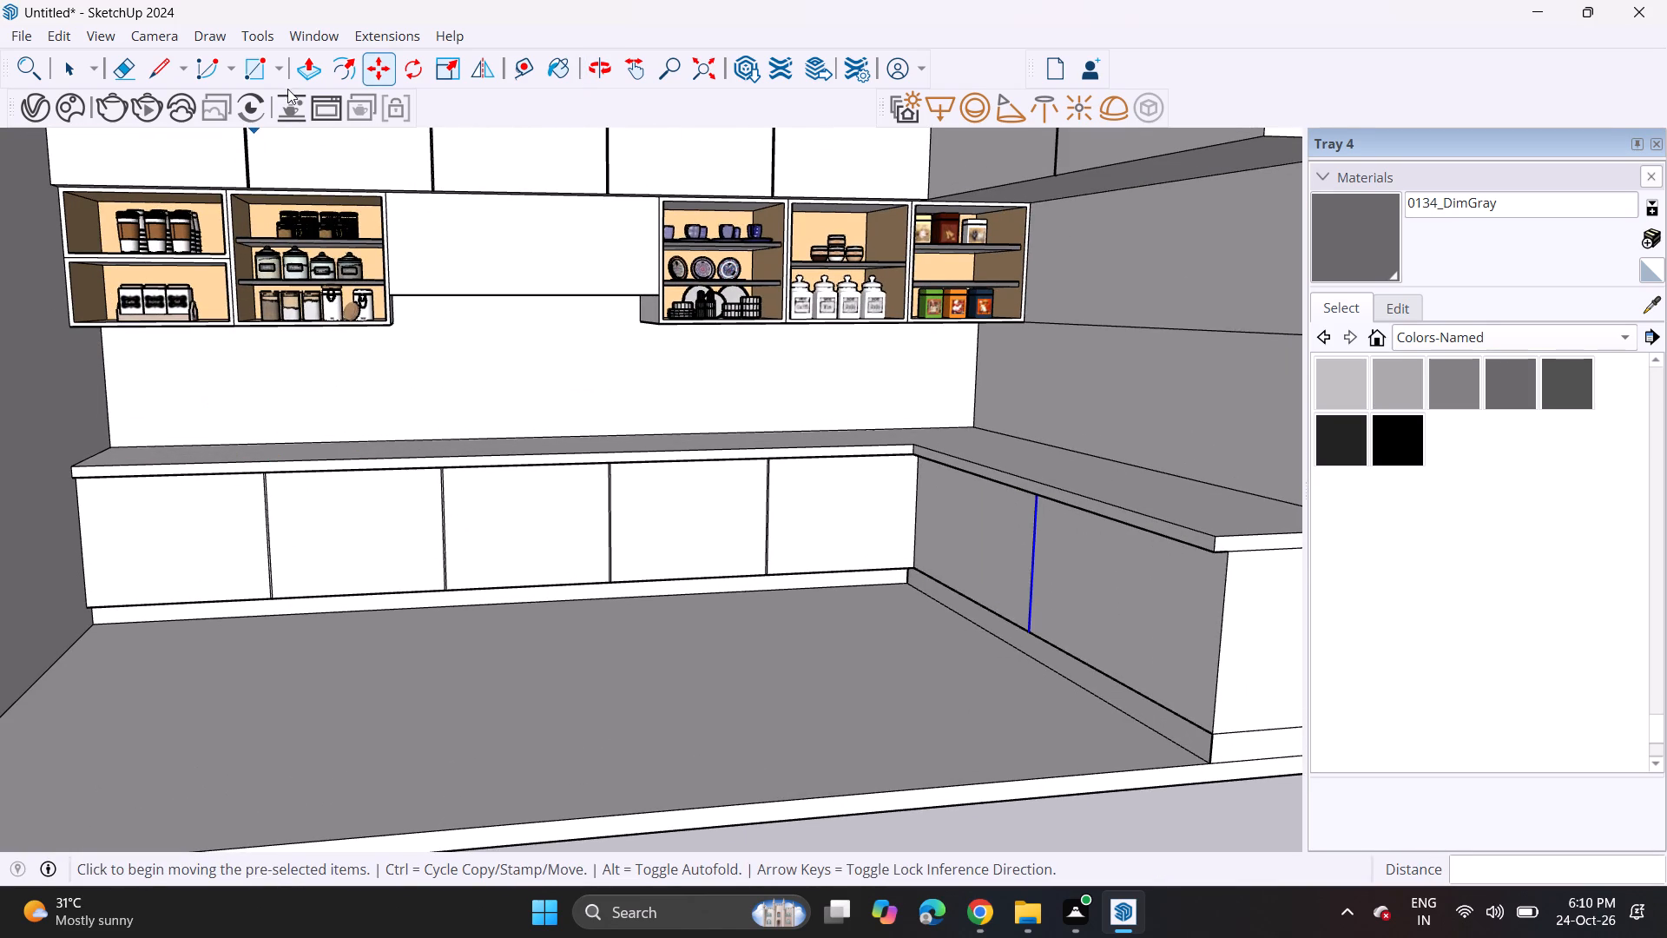
left_click(313, 71)
scroll(279, 670, "up", 3)
scroll(279, 670, "down", 1)
scroll(279, 670, "up", 2)
scroll(263, 494, "up", 12)
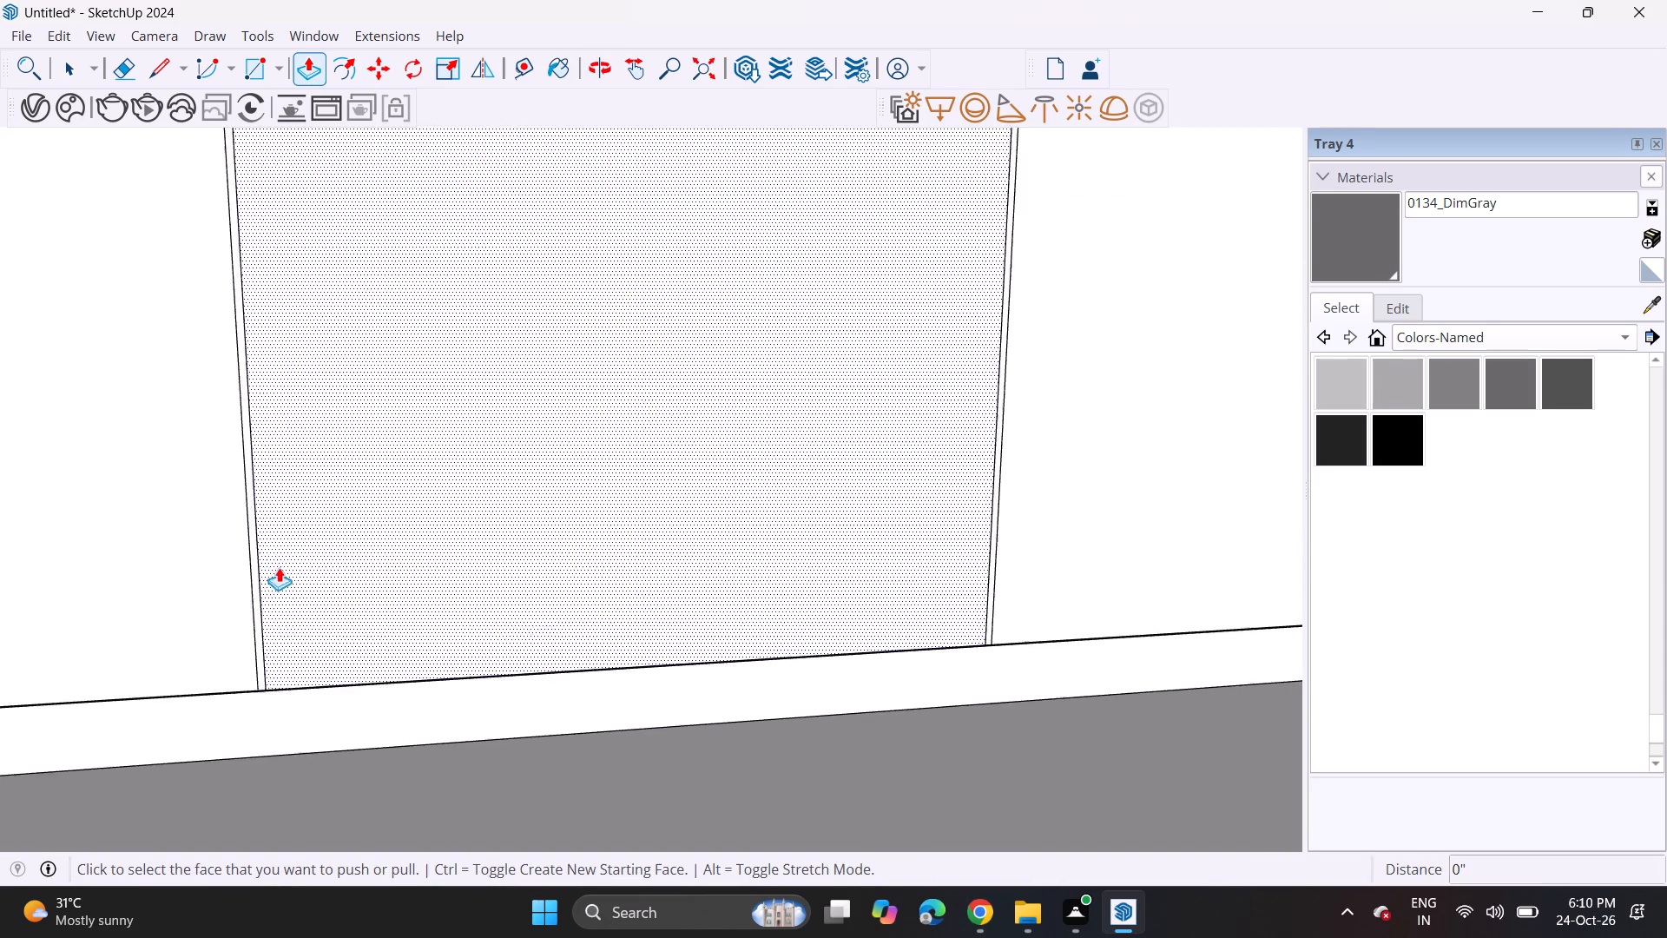
scroll(279, 567, "up", 8)
left_click(273, 721)
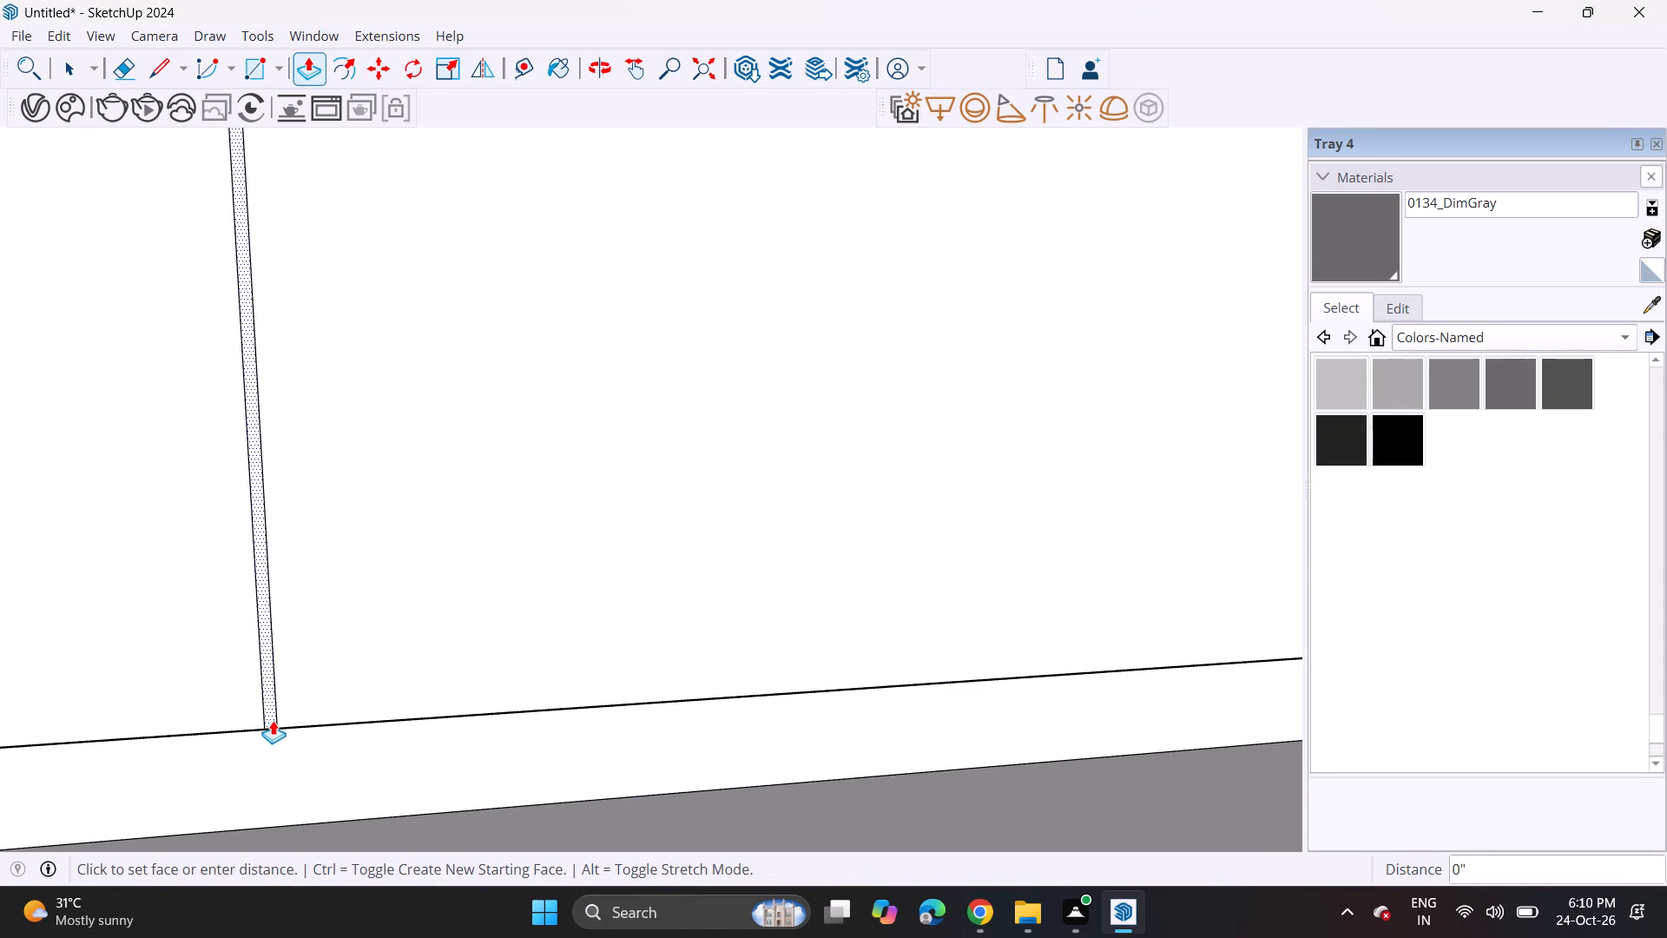
left_click(276, 713)
Repeat the same push depth on the other three gap strips between the back-wall lower cabinet doors.
scroll(513, 642, "down", 6)
middle_click_drag(871, 587, 407, 657, "shift")
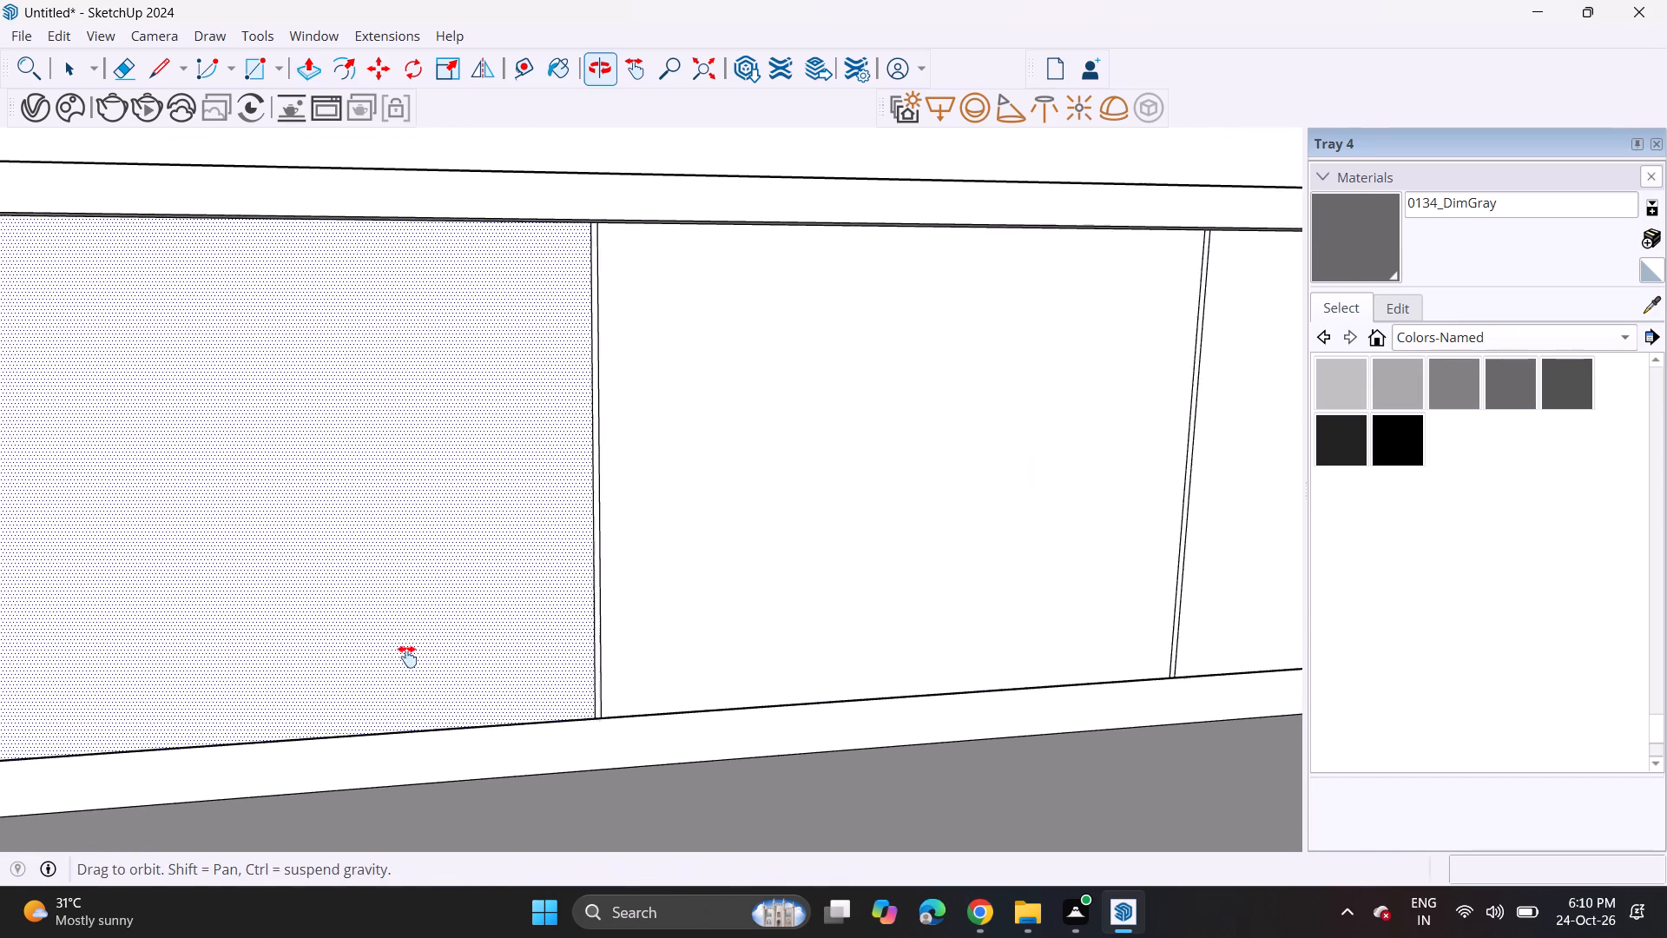
middle_click_drag(407, 657, 404, 657, "shift")
scroll(520, 684, "up", 5)
double_click(607, 713)
scroll(631, 700, "down", 6)
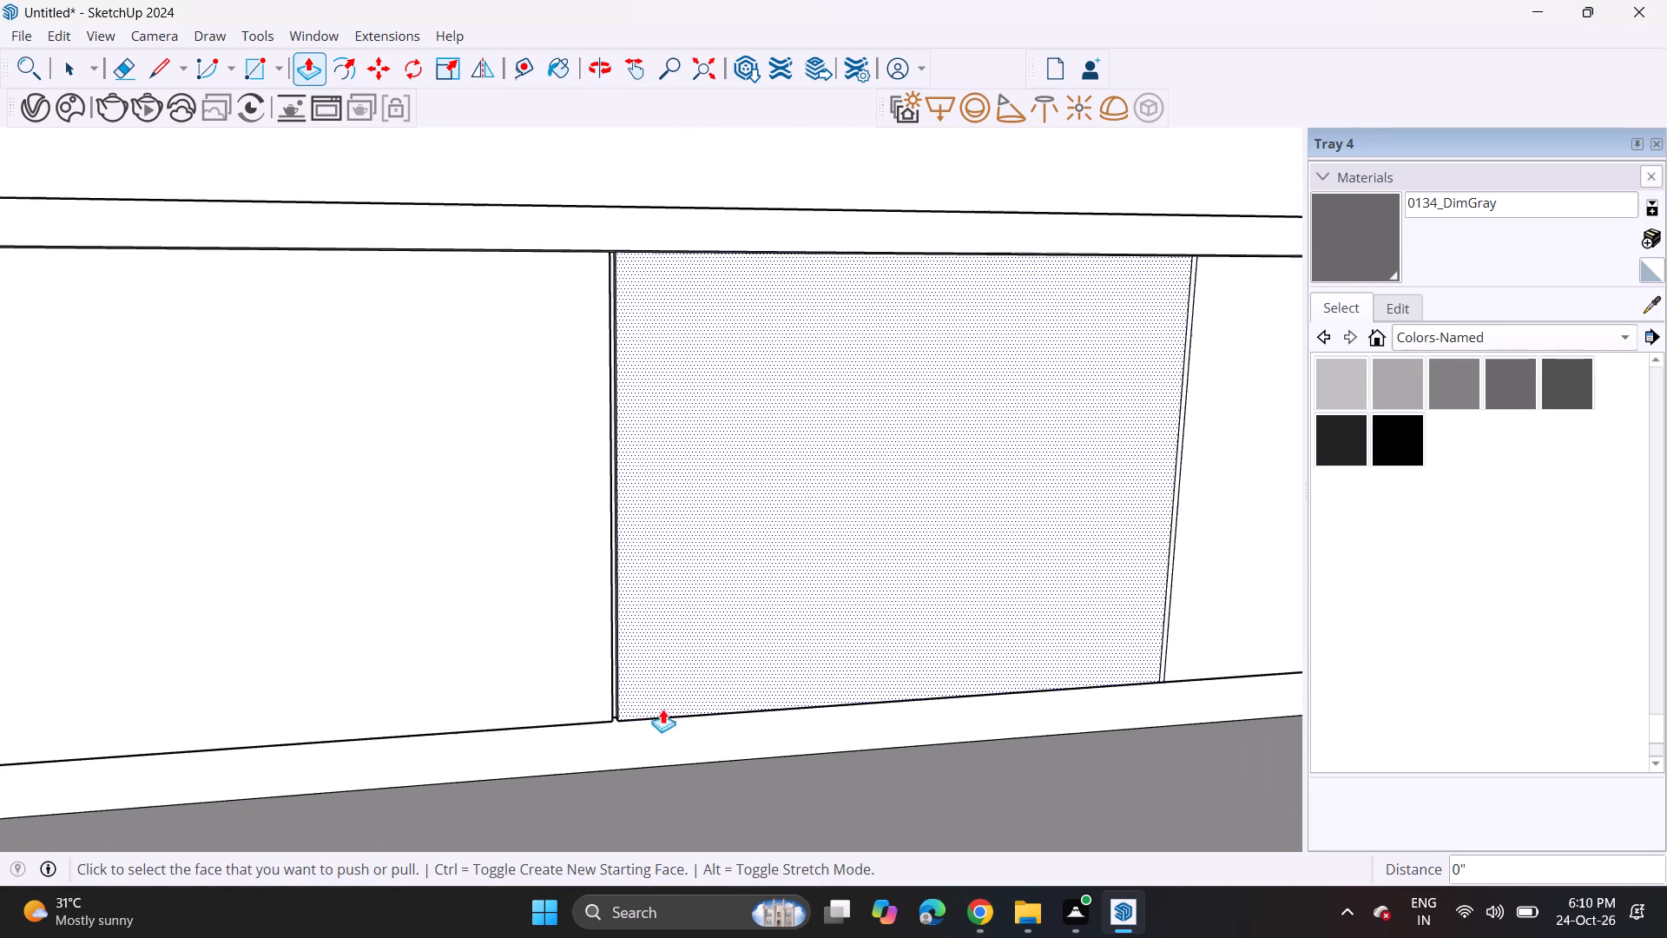
middle_click_drag(653, 651, 31, 664, "shift")
scroll(623, 680, "up", 4)
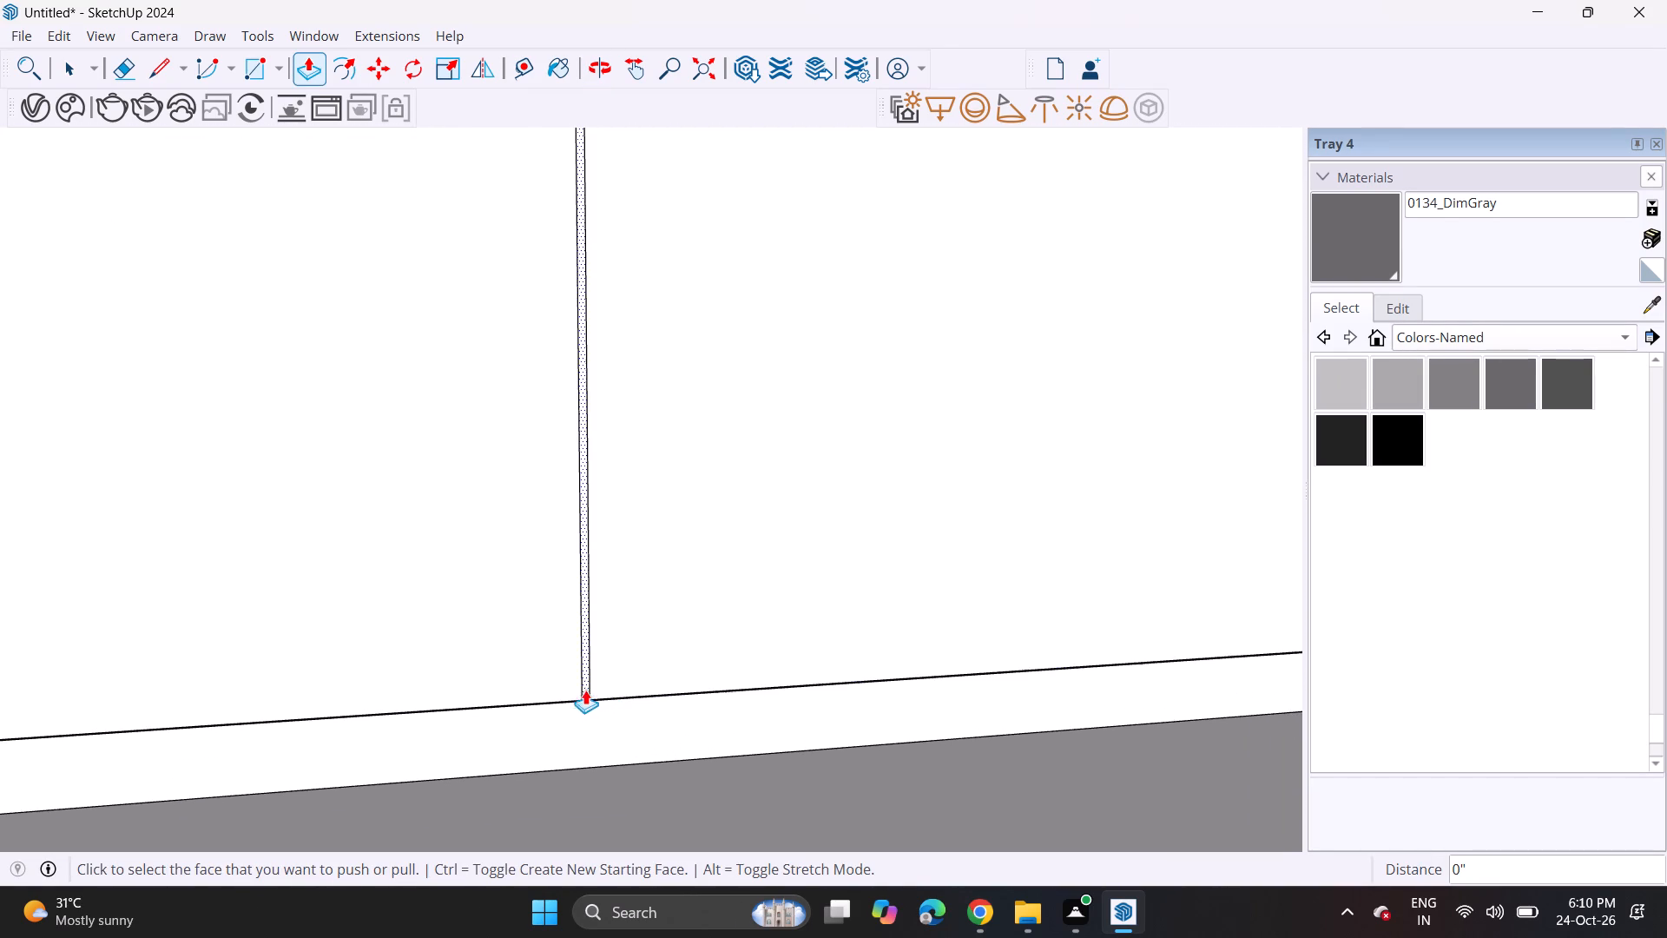
double_click(583, 681)
scroll(583, 681, "down", 1)
scroll(583, 681, "up", 1)
scroll(583, 681, "down", 4)
scroll(583, 681, "up", 1)
scroll(656, 664, "down", 6)
middle_click_drag(780, 583, 221, 583)
scroll(754, 578, "up", 1, "shift")
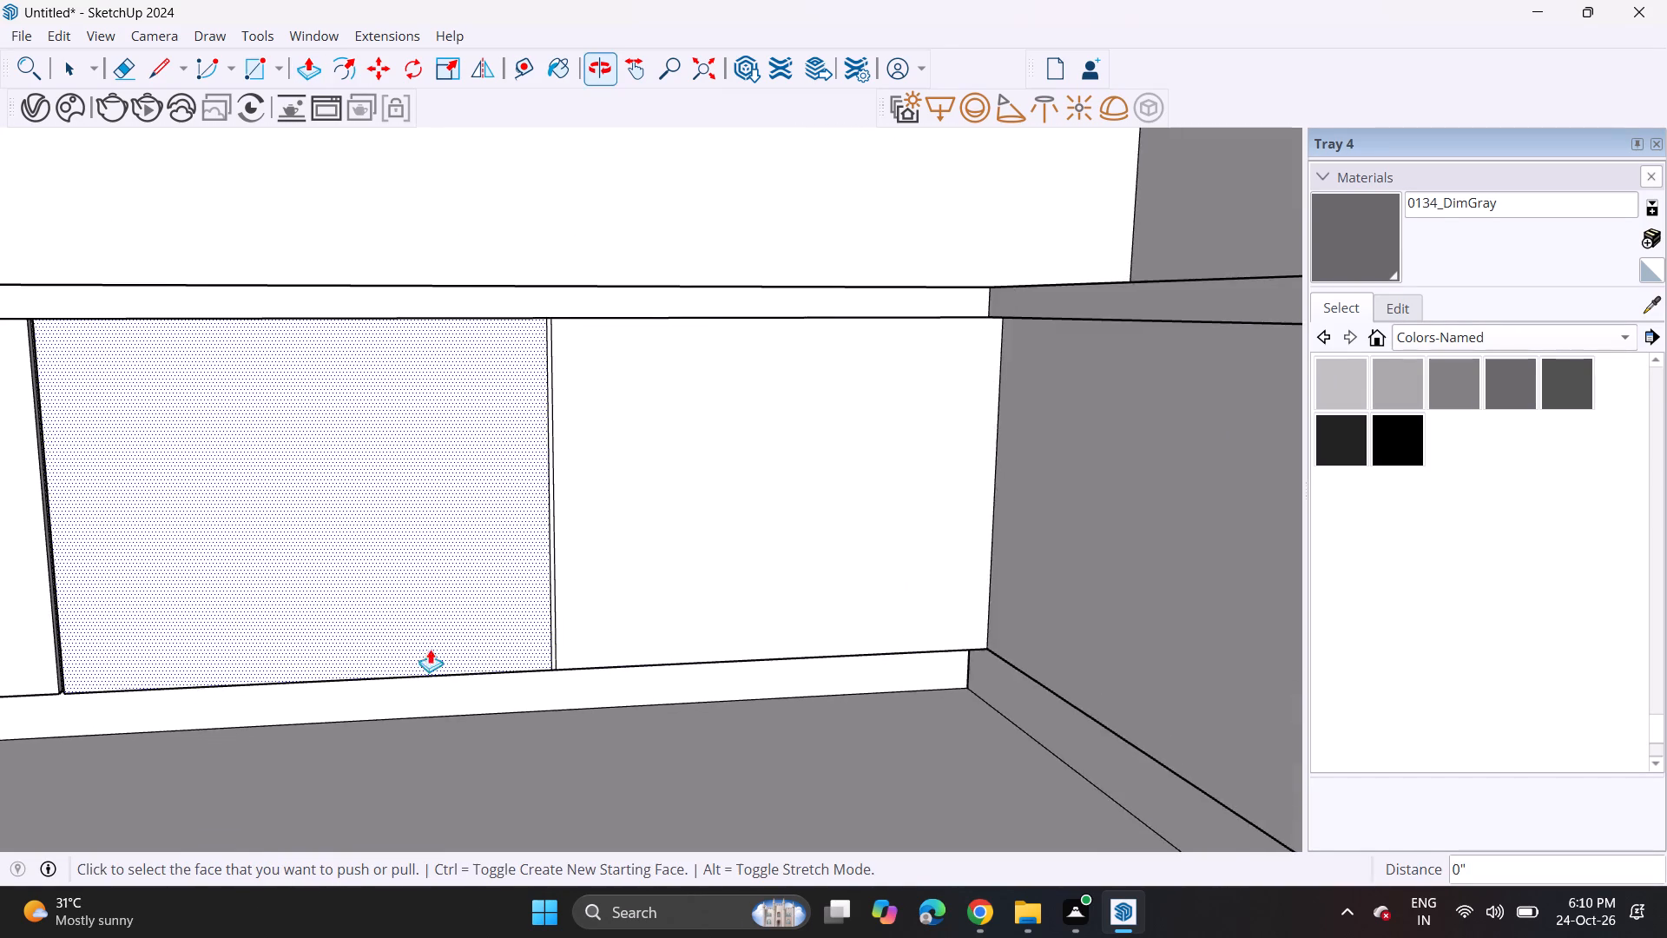
scroll(501, 659, "up", 4)
double_click(579, 661)
scroll(579, 661, "down", 4)
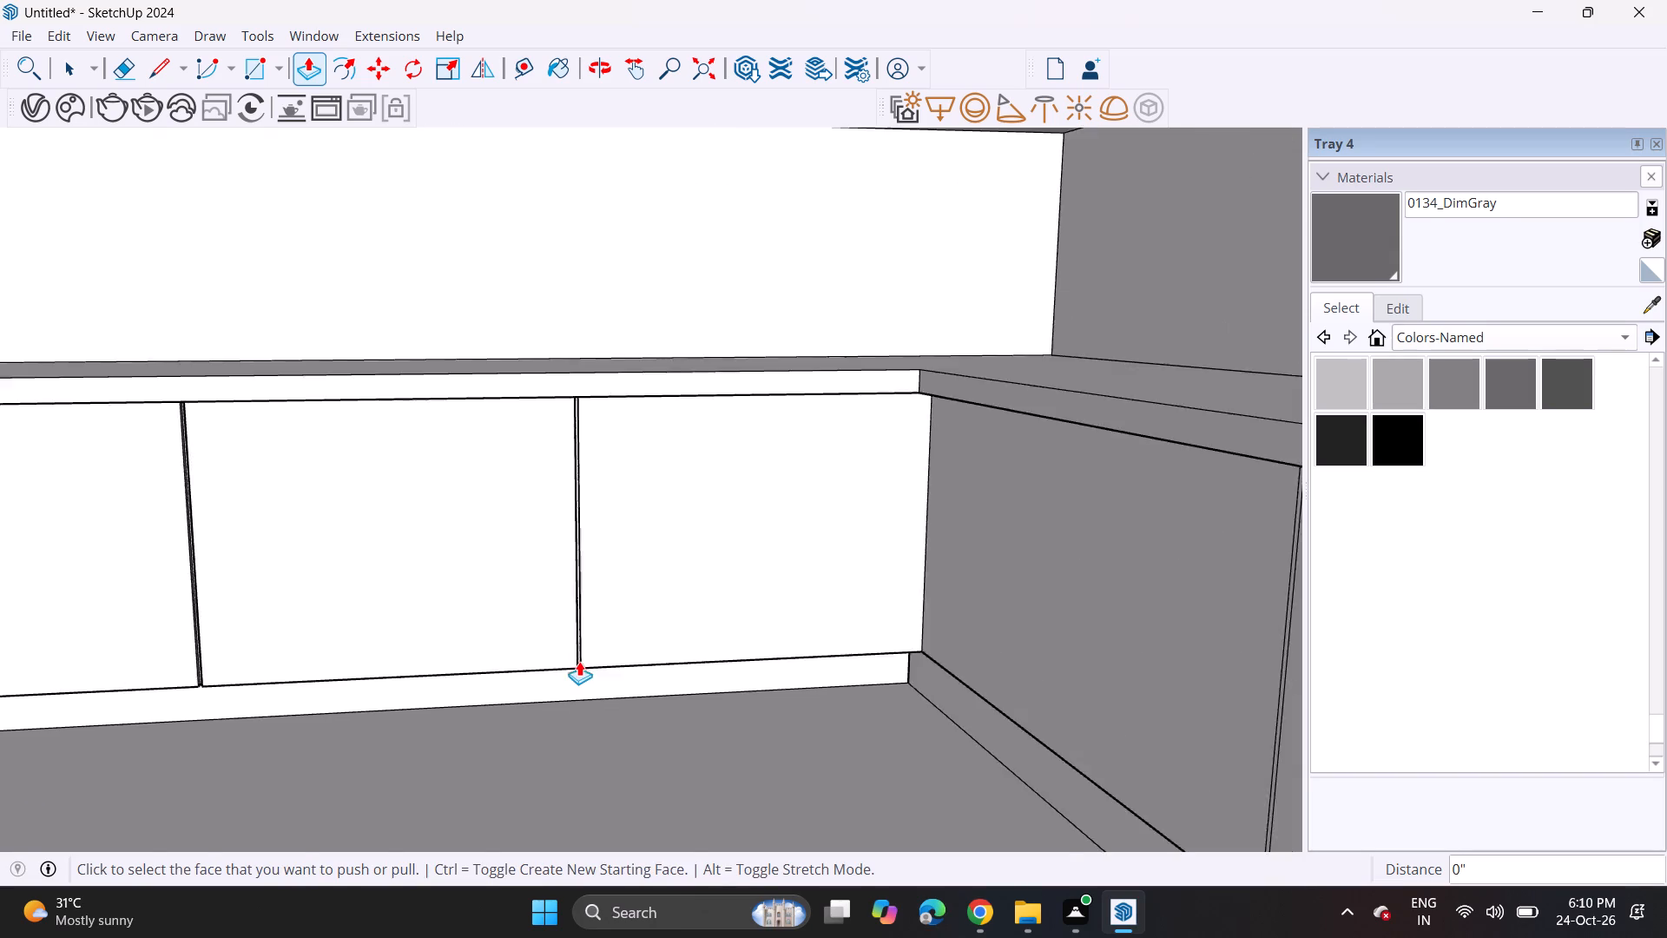
Repeat the same push depth on the gap strip between the side-wall lower cabinet doors.
scroll(579, 661, "down", 8)
scroll(590, 687, "up", 2)
middle_click_drag(784, 692, 696, 464, "shift")
middle_click_drag(709, 478, 878, 546)
scroll(999, 505, "up", 9)
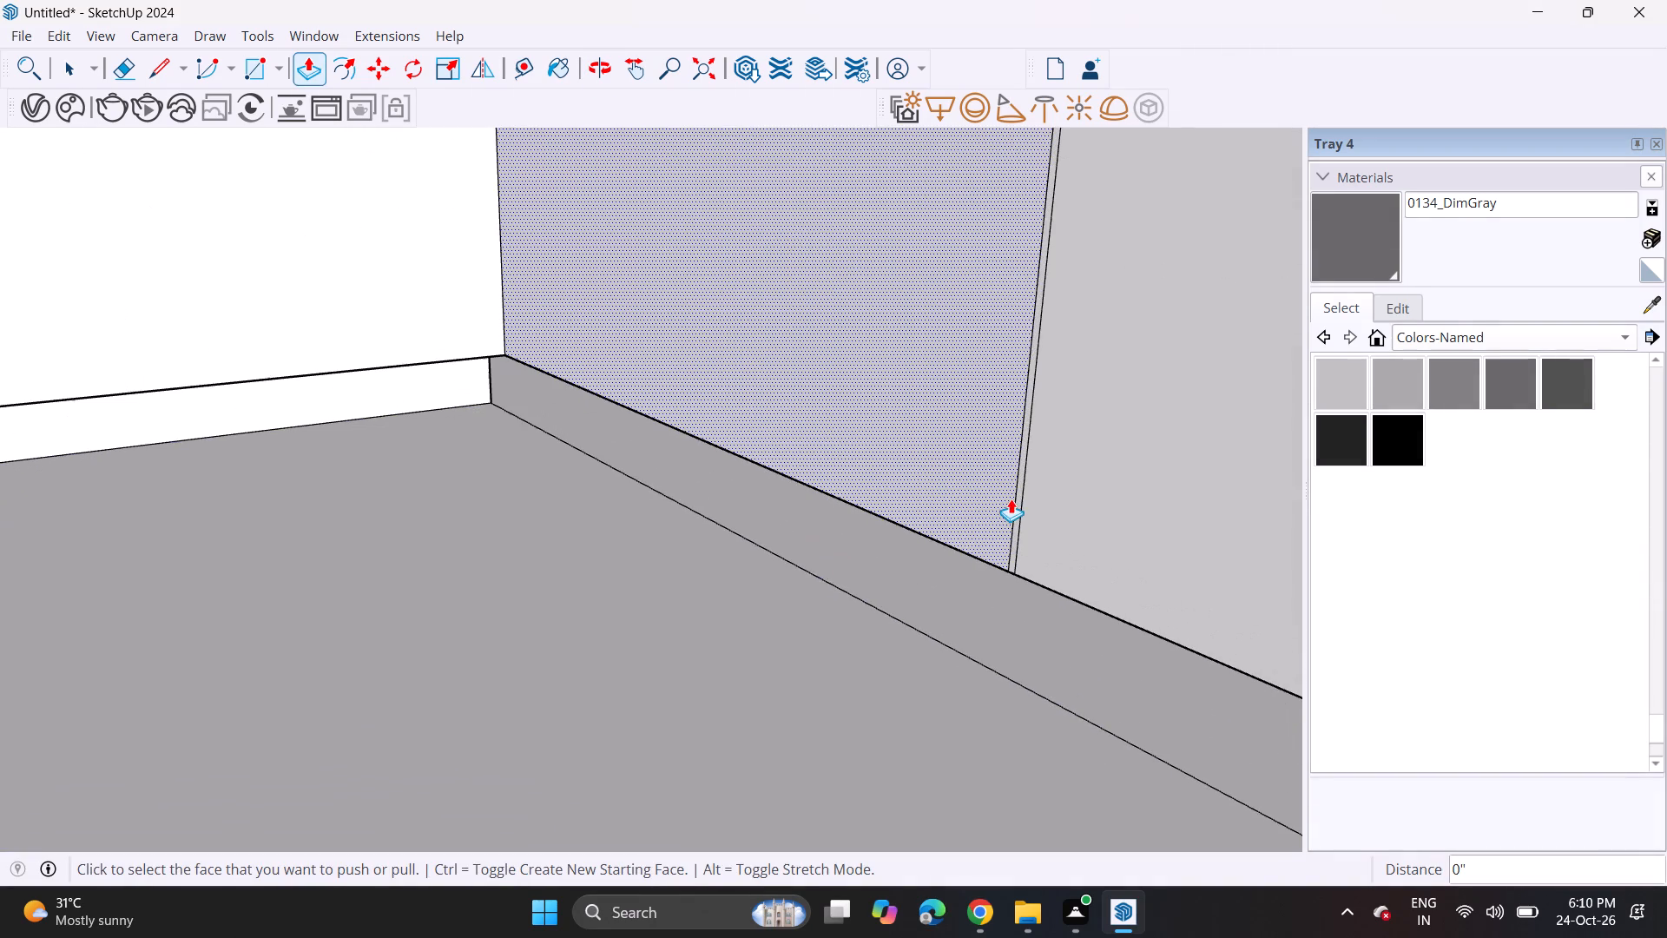
double_click(1017, 517)
Copy the bottom edge of the second-from-left back-wall lower door 2' up to its top edge, dividing the front into 3 equal drawers.
scroll(852, 535, "down", 1)
scroll(852, 535, "up", 1)
scroll(852, 535, "down", 6)
scroll(798, 513, "up", 1)
scroll(798, 513, "down", 2)
scroll(782, 509, "up", 1)
scroll(782, 509, "down", 5)
scroll(781, 508, "up", 1)
middle_click_drag(693, 443, 959, 427, "shift")
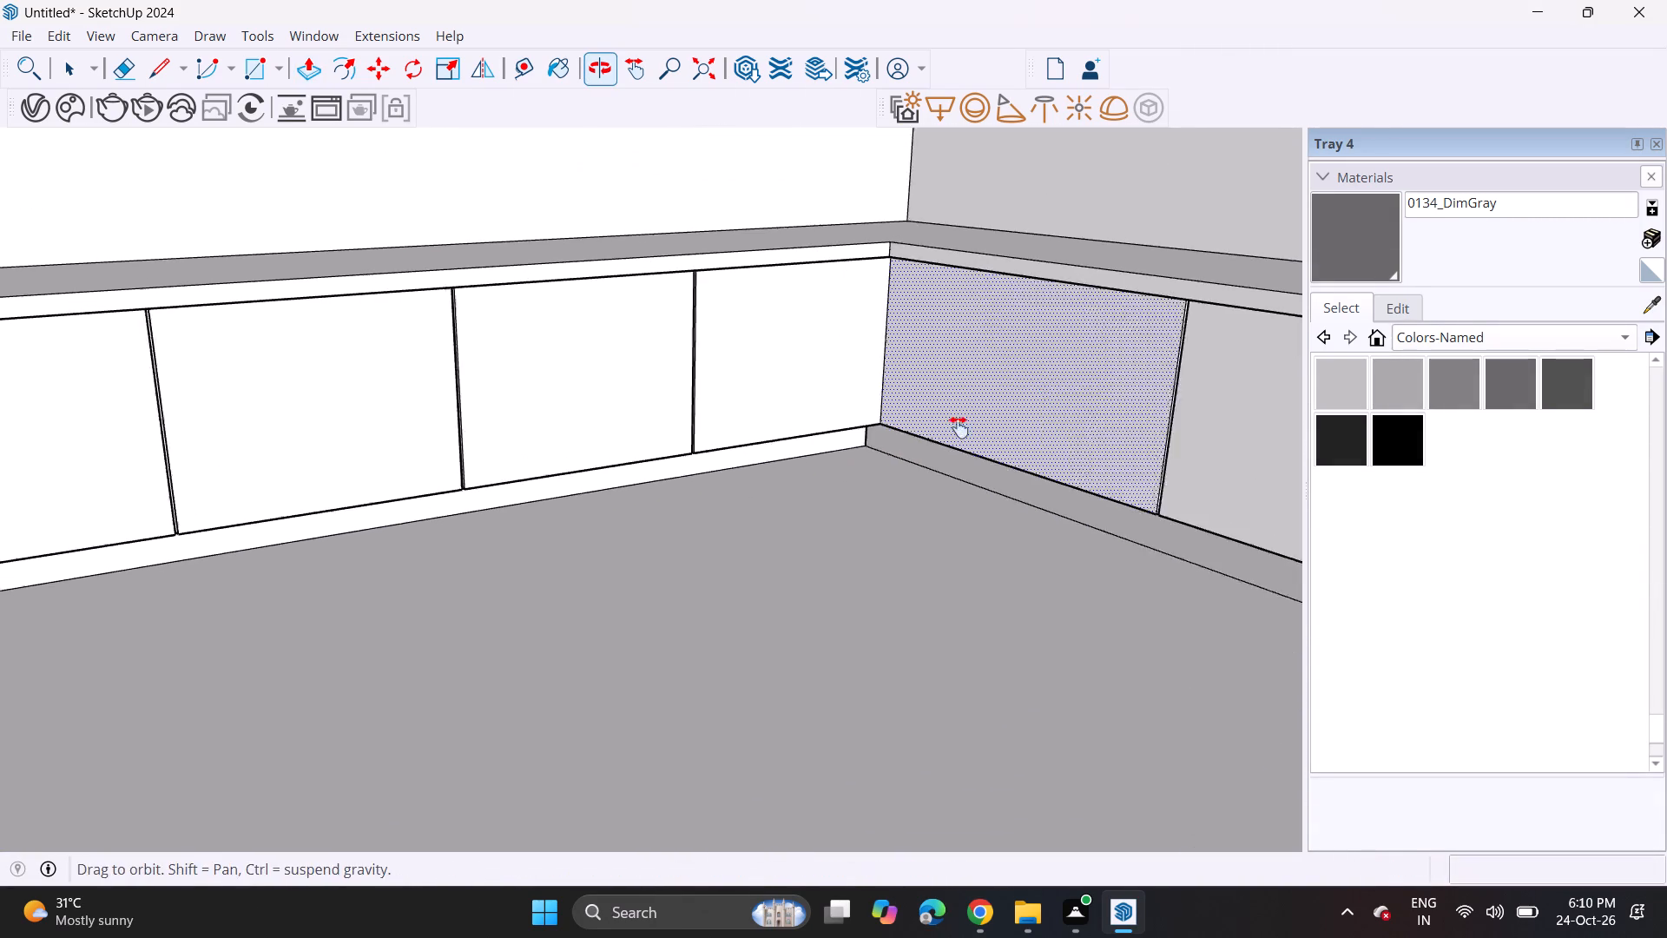
middle_click_drag(959, 427, 959, 428, "shift")
scroll(880, 461, "up", 1)
middle_click_drag(857, 453, 639, 365)
middle_click_drag(418, 367, 806, 466, "shift")
middle_click_drag(403, 522, 578, 440, "shift")
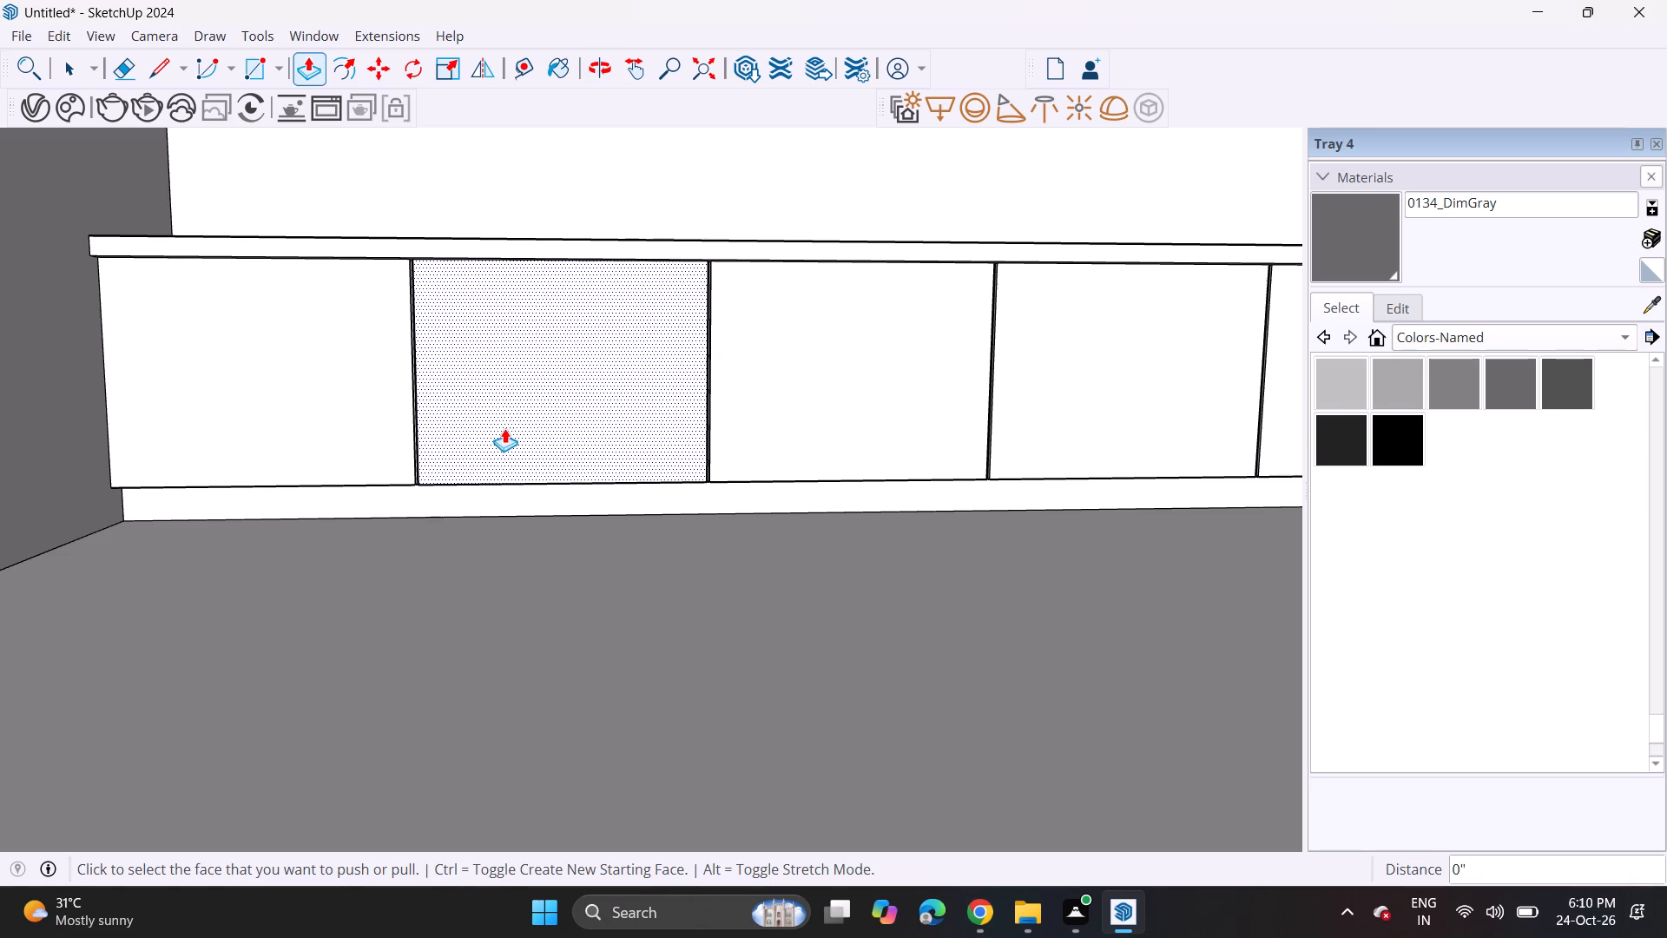
scroll(494, 428, "up", 10)
key("space")
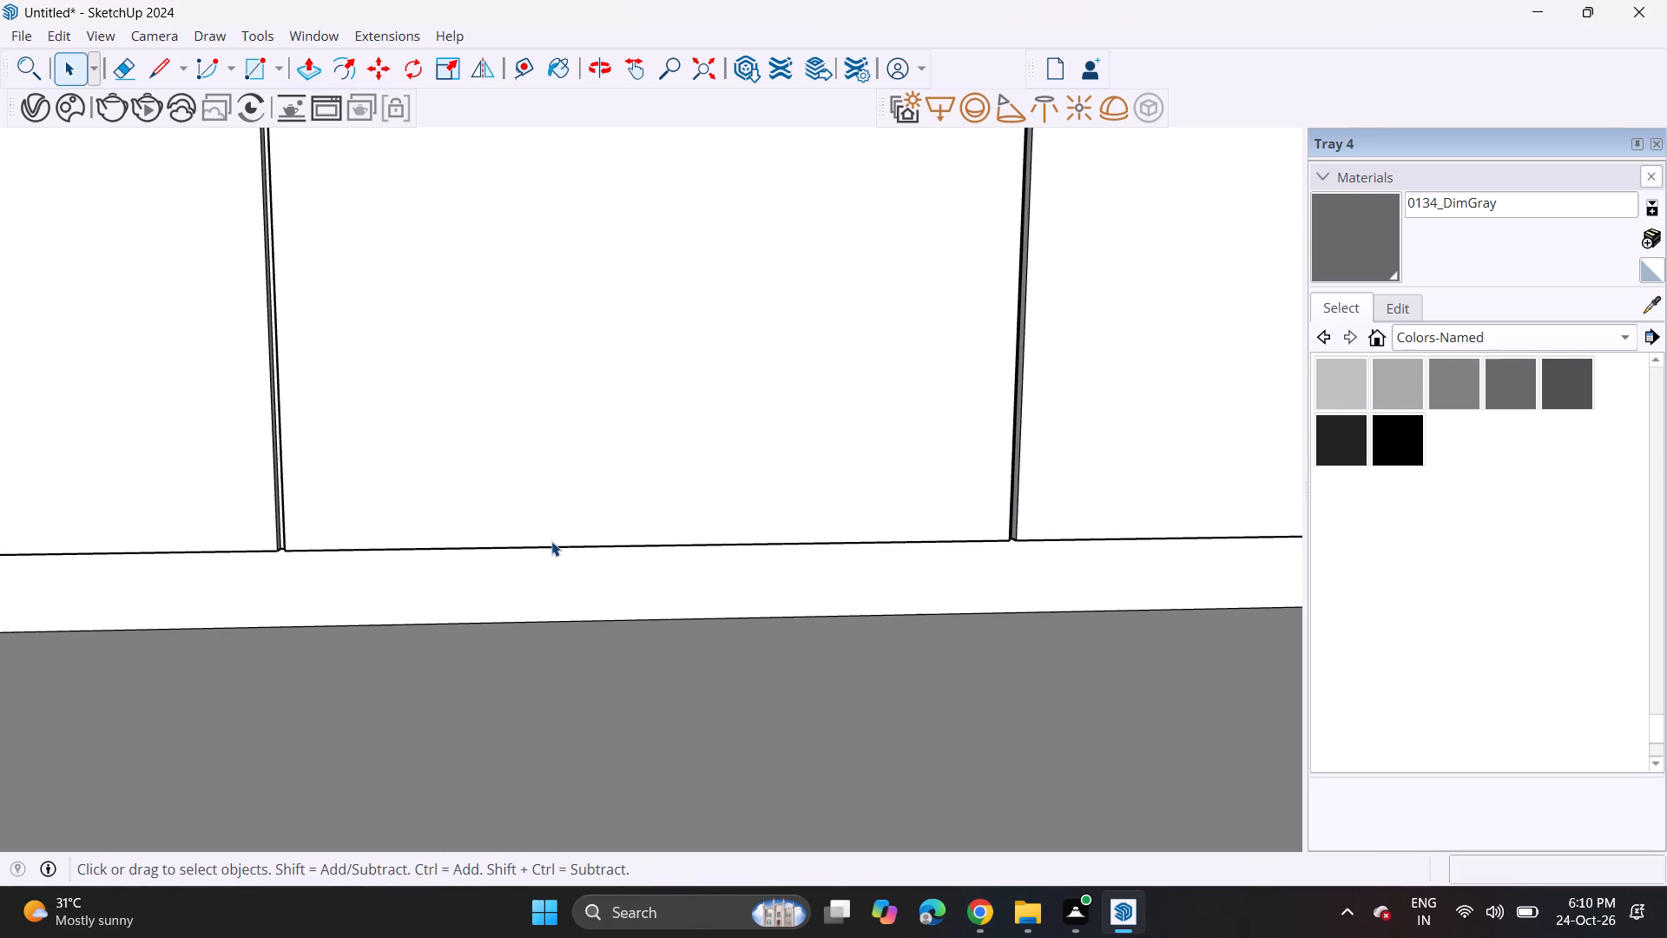
left_click(552, 544)
left_click(555, 546)
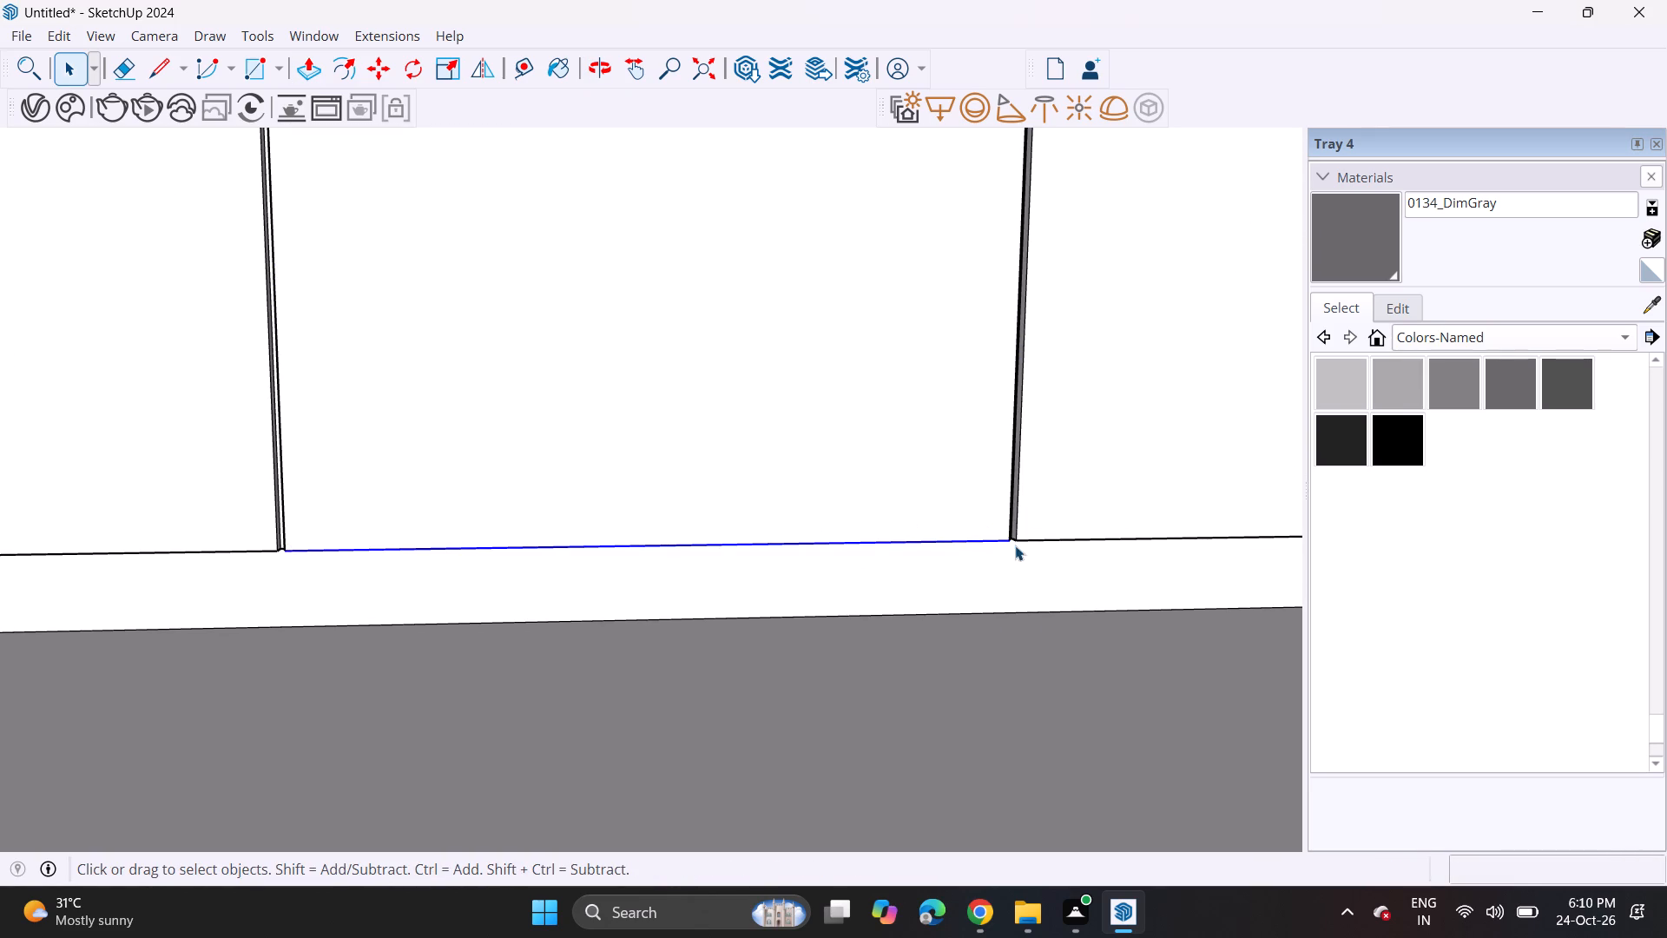
key("m")
left_click(1007, 544)
middle_click_drag(989, 373, 972, 638, "shift")
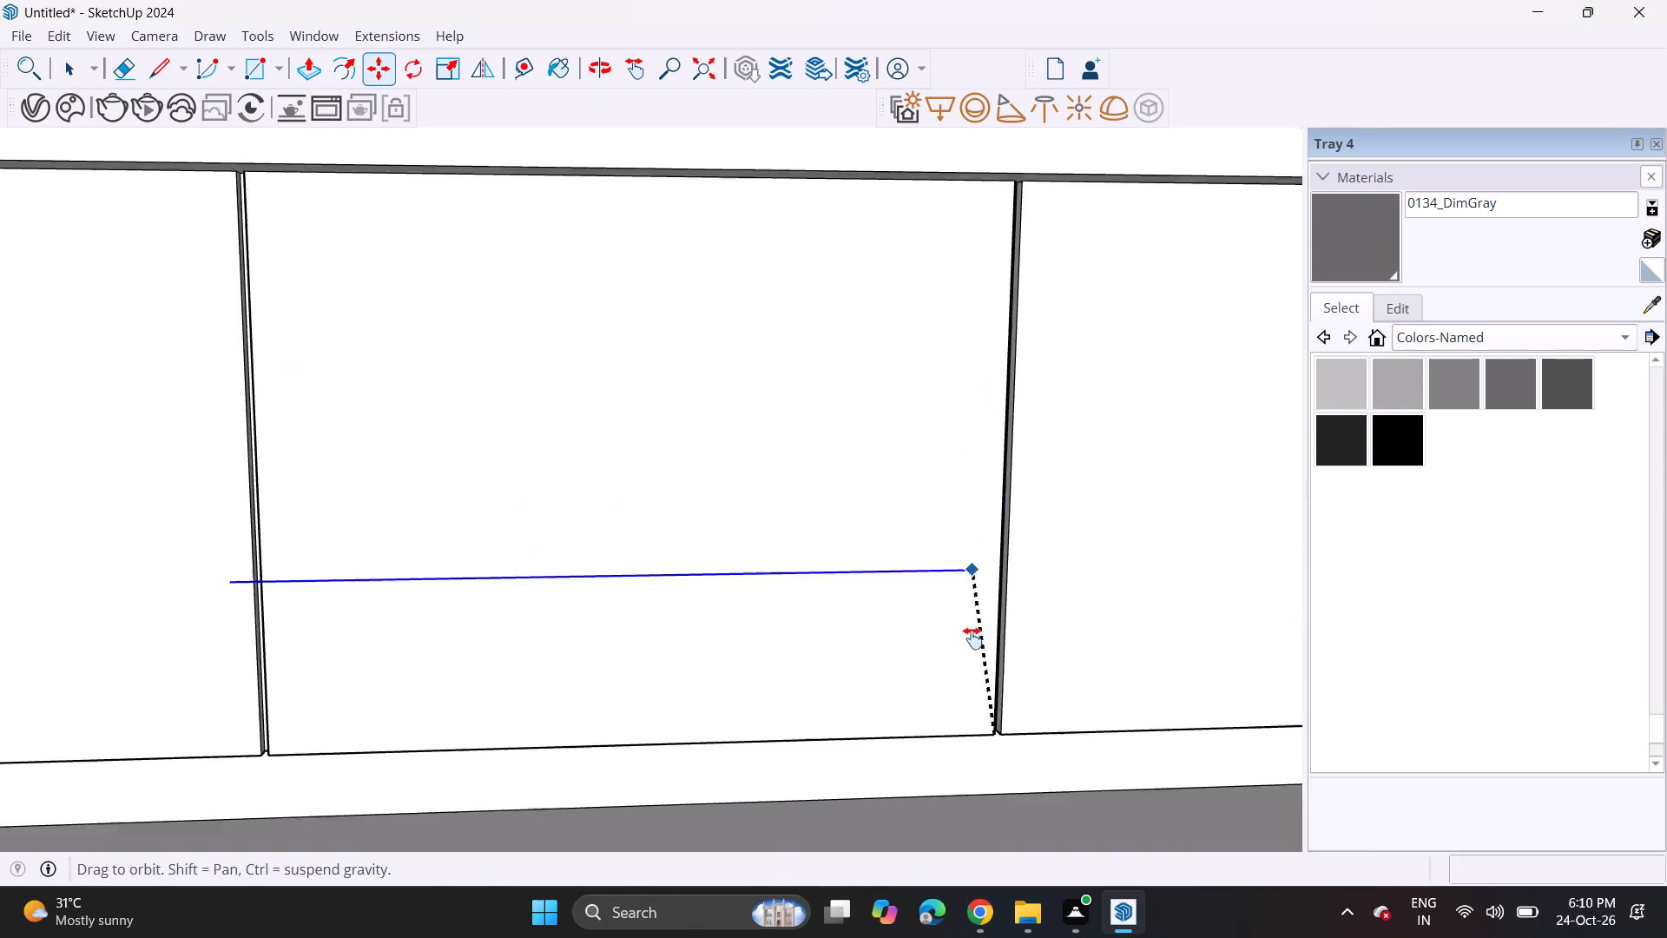
middle_click_drag(972, 638, 974, 722, "shift")
middle_click_drag(998, 498, 993, 284)
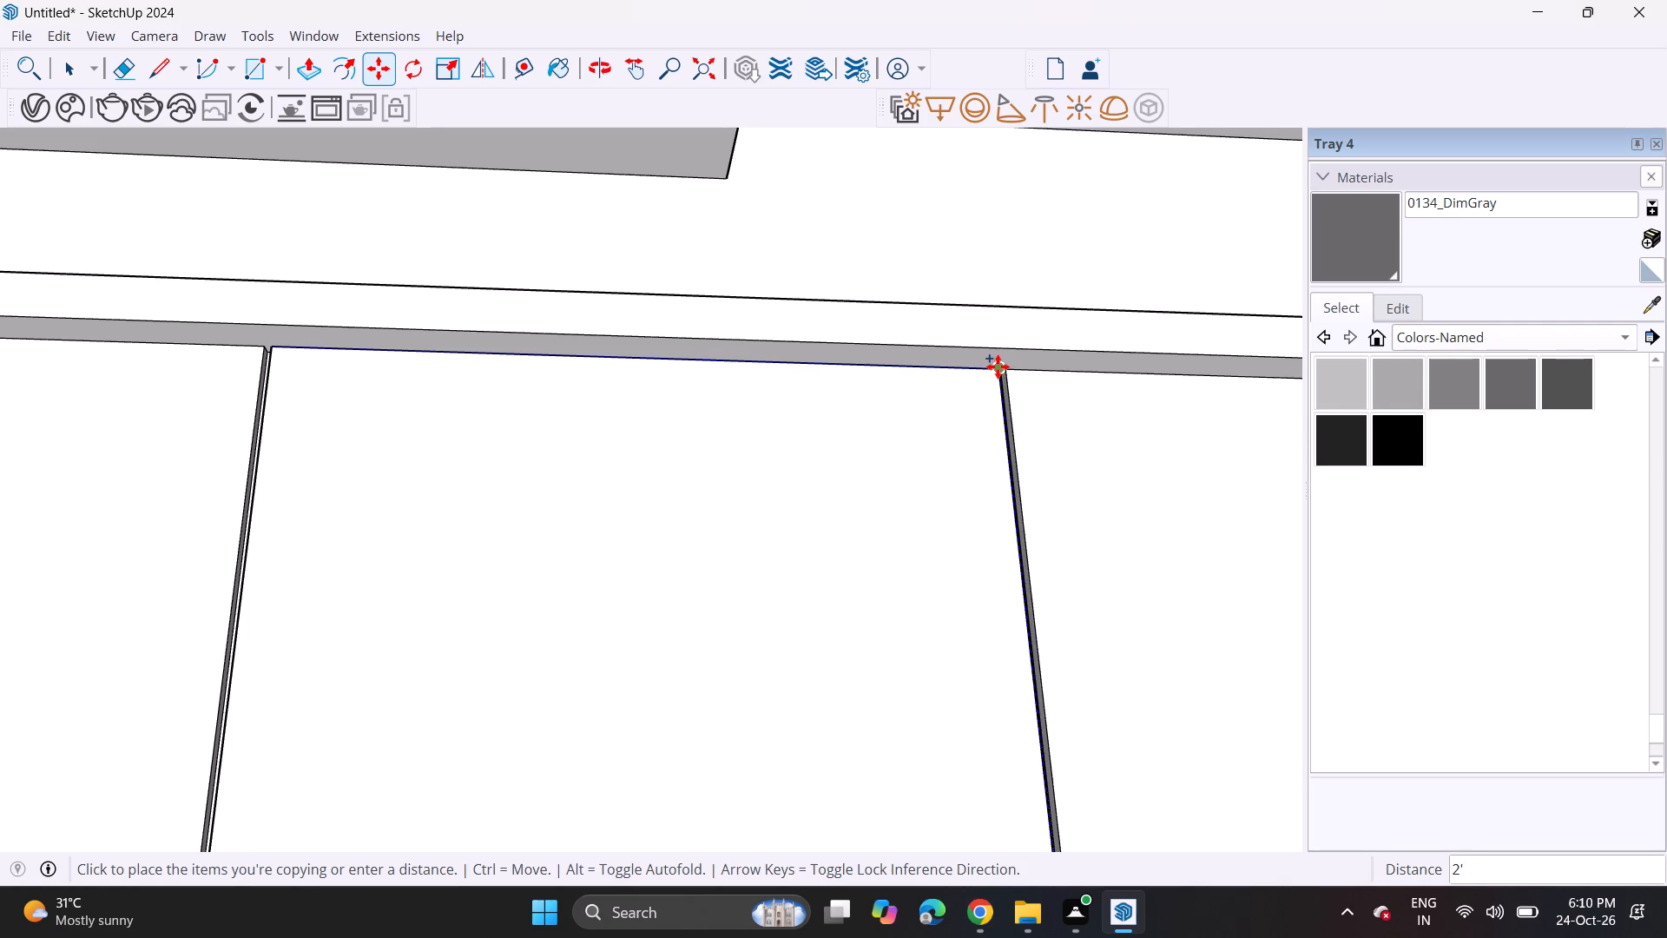
left_click(998, 367)
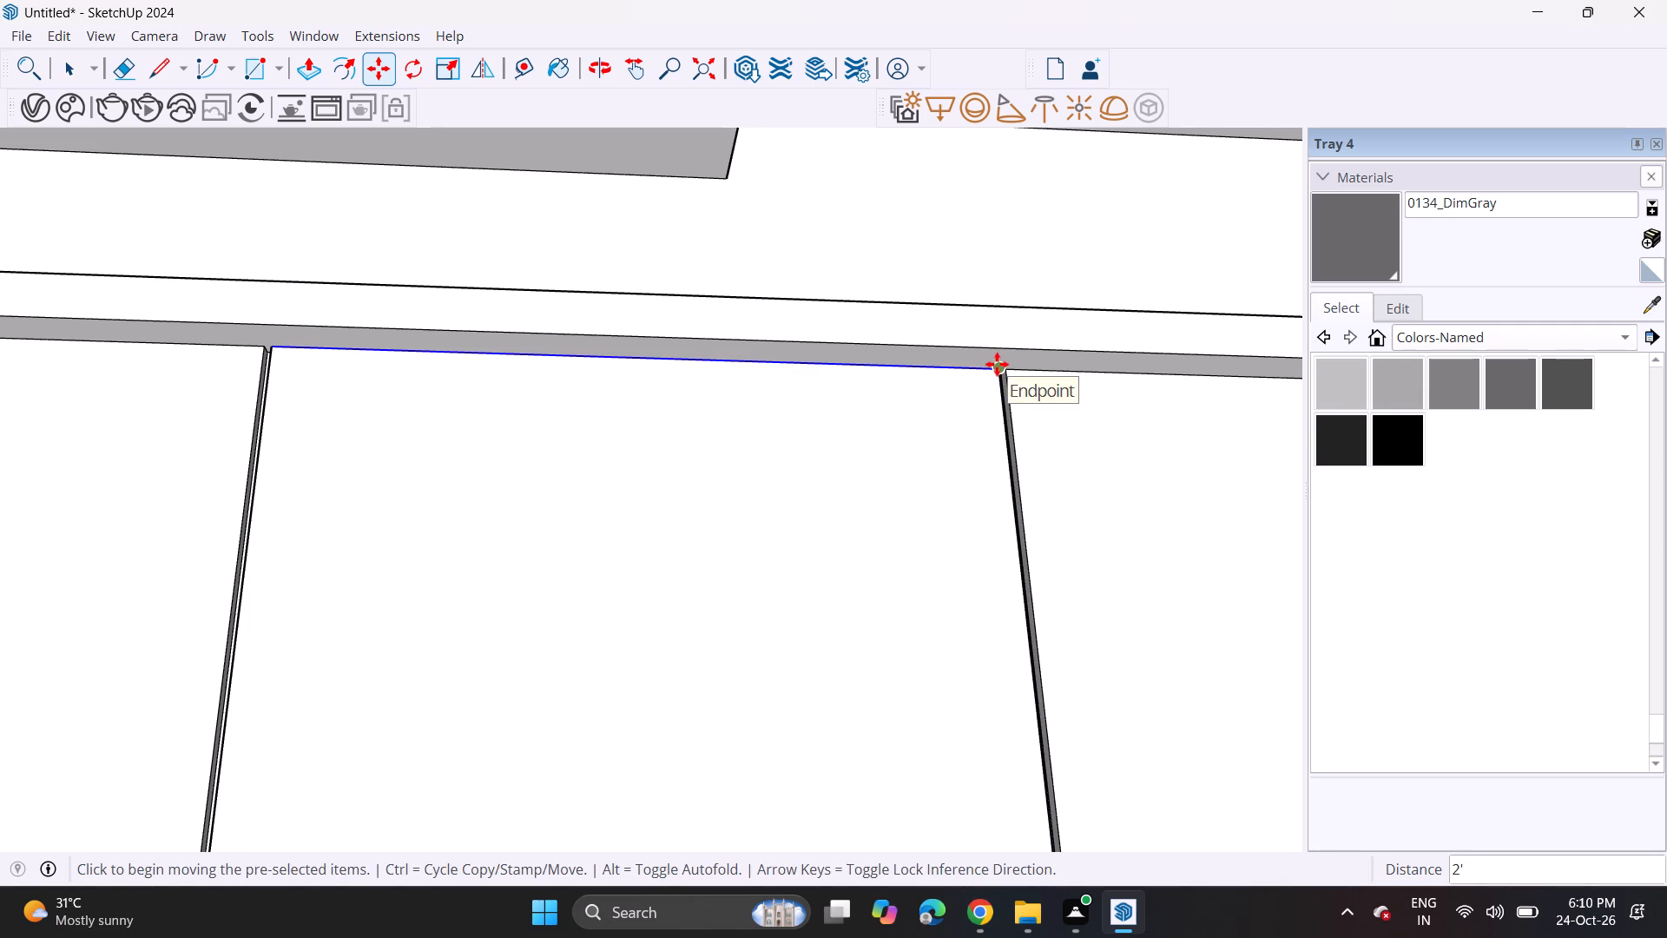
key("slash")
key("3")
key("Return")
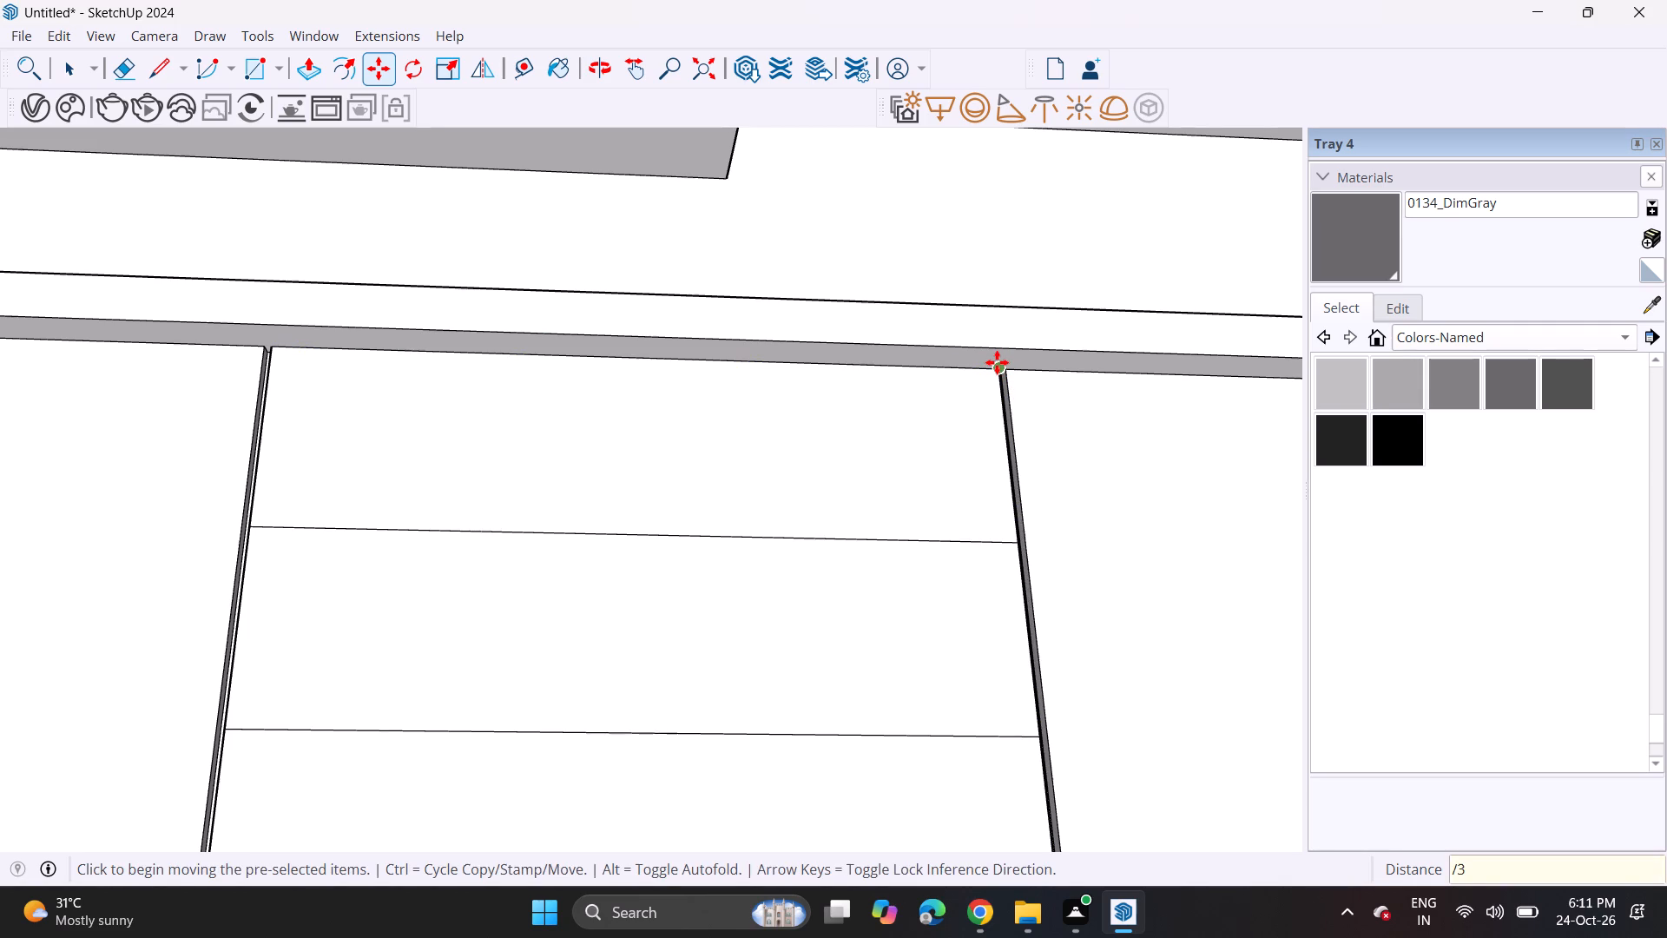
Copy the top edge of the fourth-from-left back-wall lower door 2' down to its bottom edge, dividing the front into 3 equal drawers.
scroll(997, 363, "down", 7)
scroll(875, 453, "down", 1)
middle_click_drag(875, 454, 967, 935)
scroll(958, 921, "up", 1)
scroll(930, 459, "down", 11)
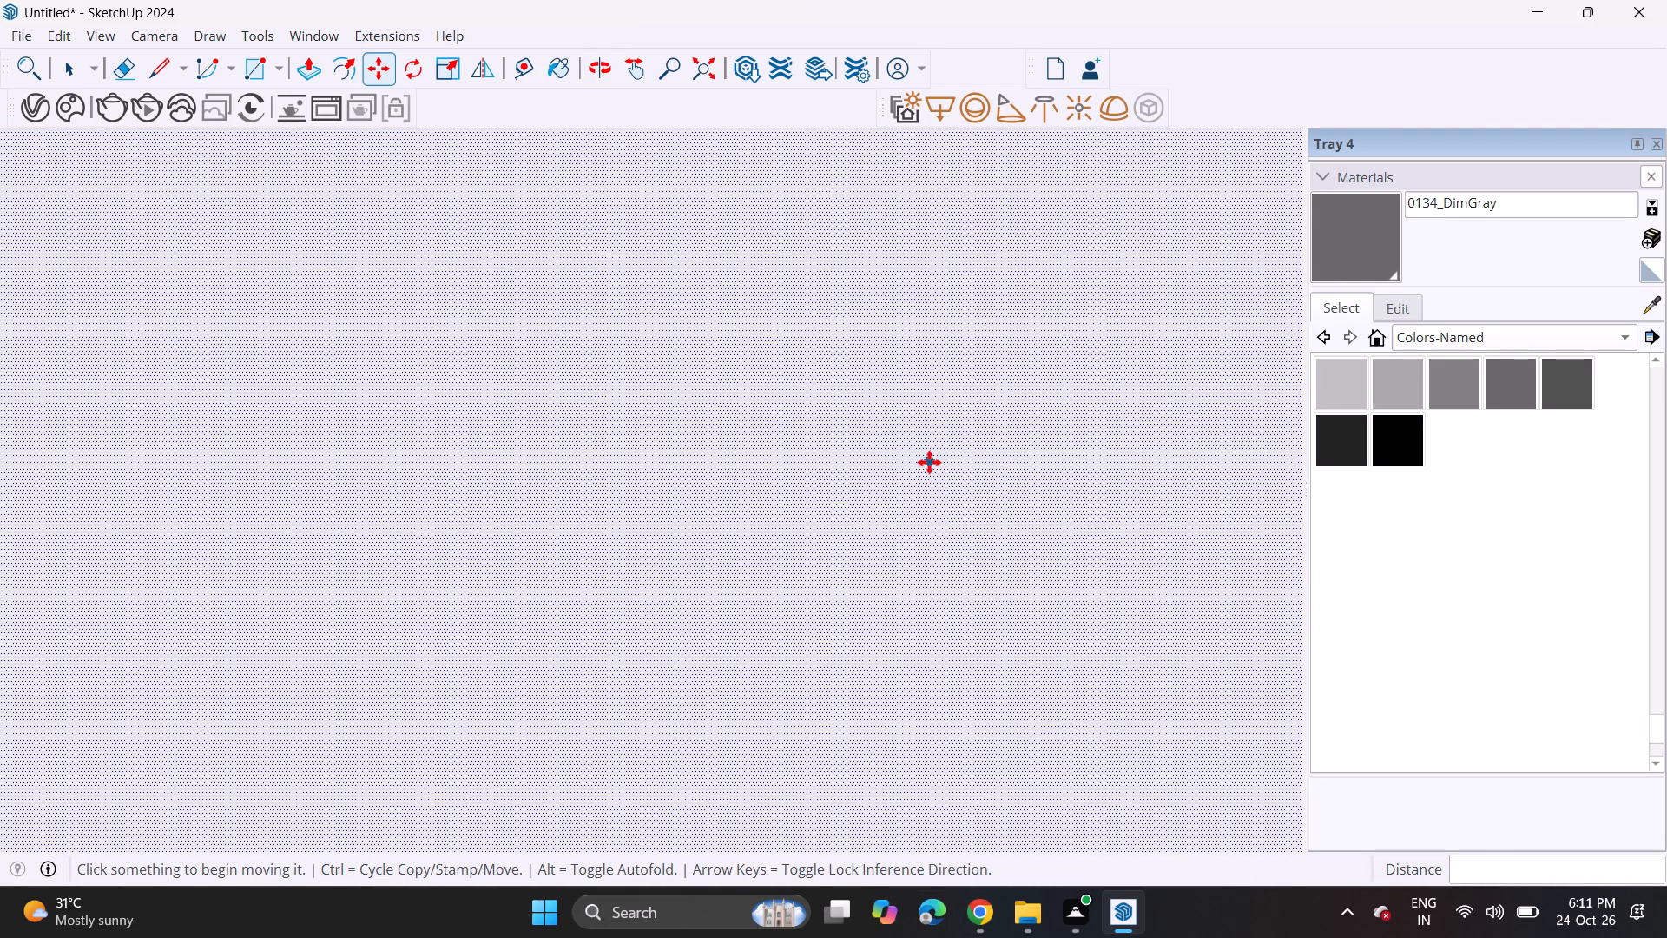
left_click(695, 71)
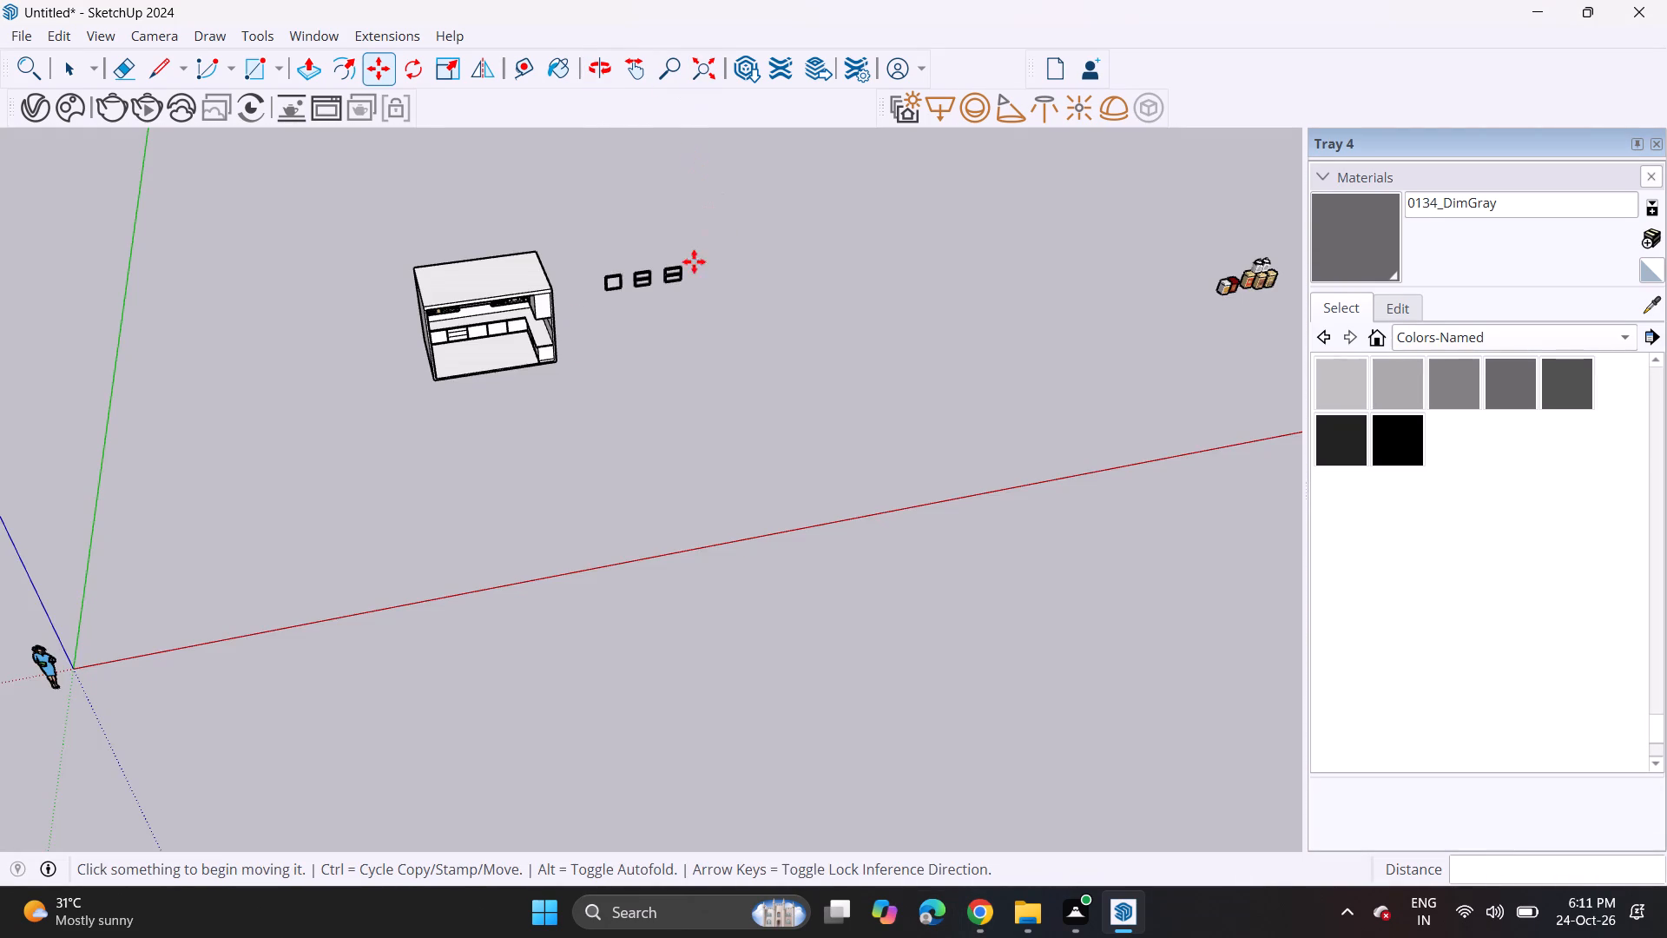
scroll(486, 313, "up", 14)
middle_click_drag(463, 386, 367, 300)
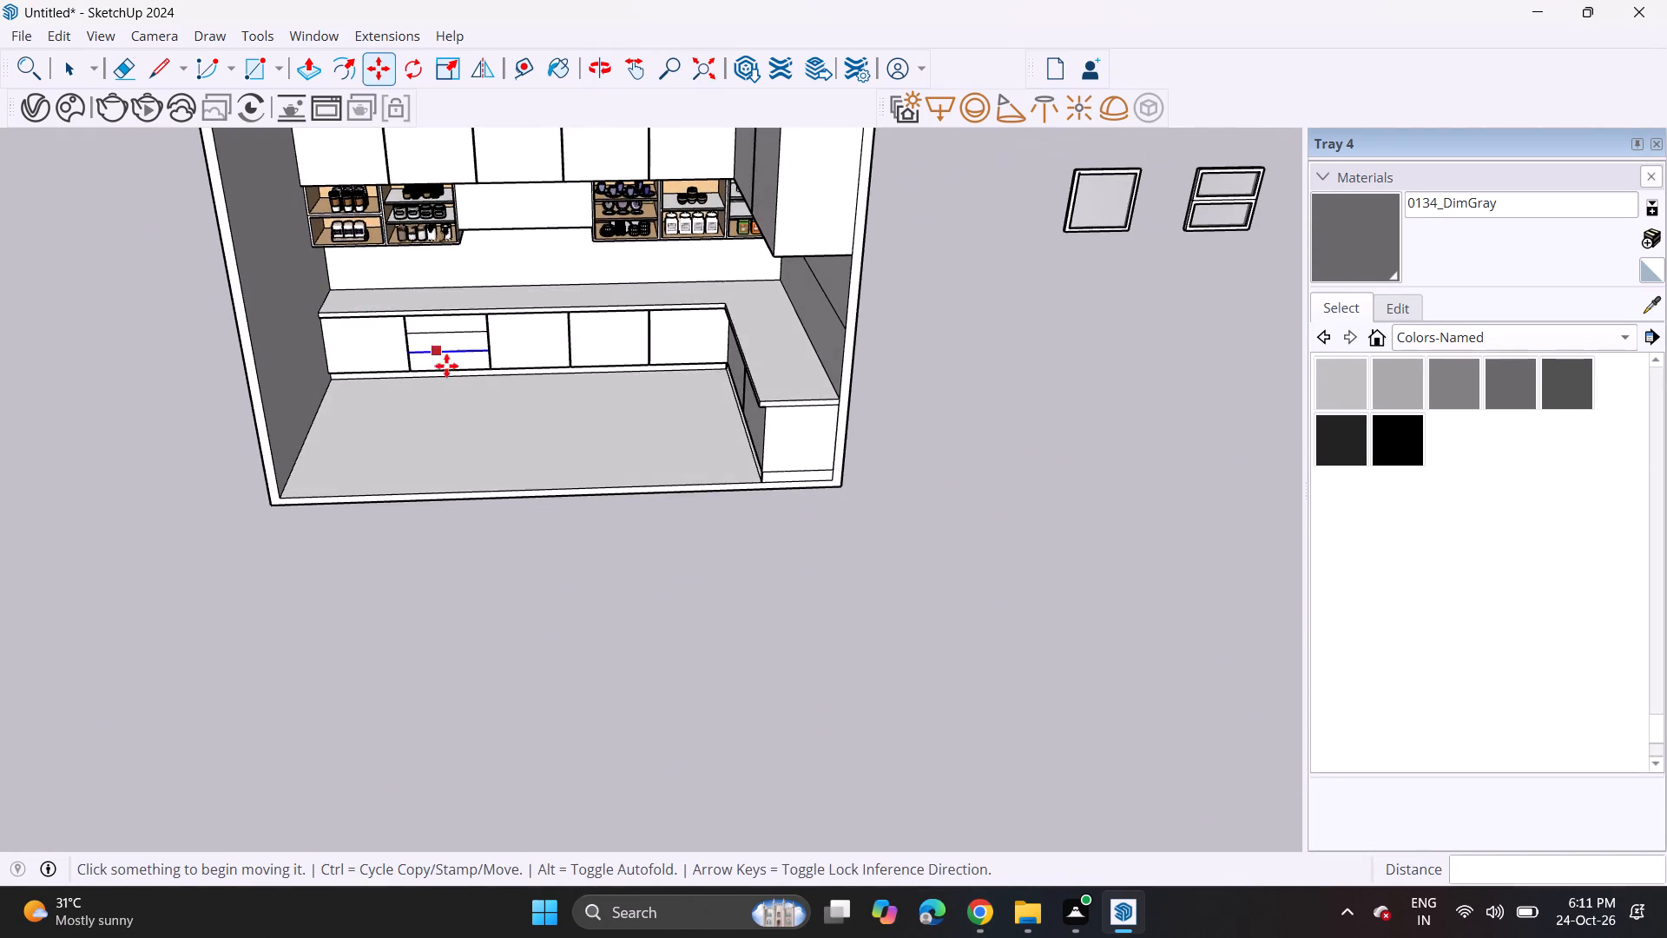
key("space")
scroll(483, 343, "up", 3)
scroll(483, 343, "down", 2)
scroll(483, 343, "up", 6)
middle_click_drag(743, 367, 733, 272)
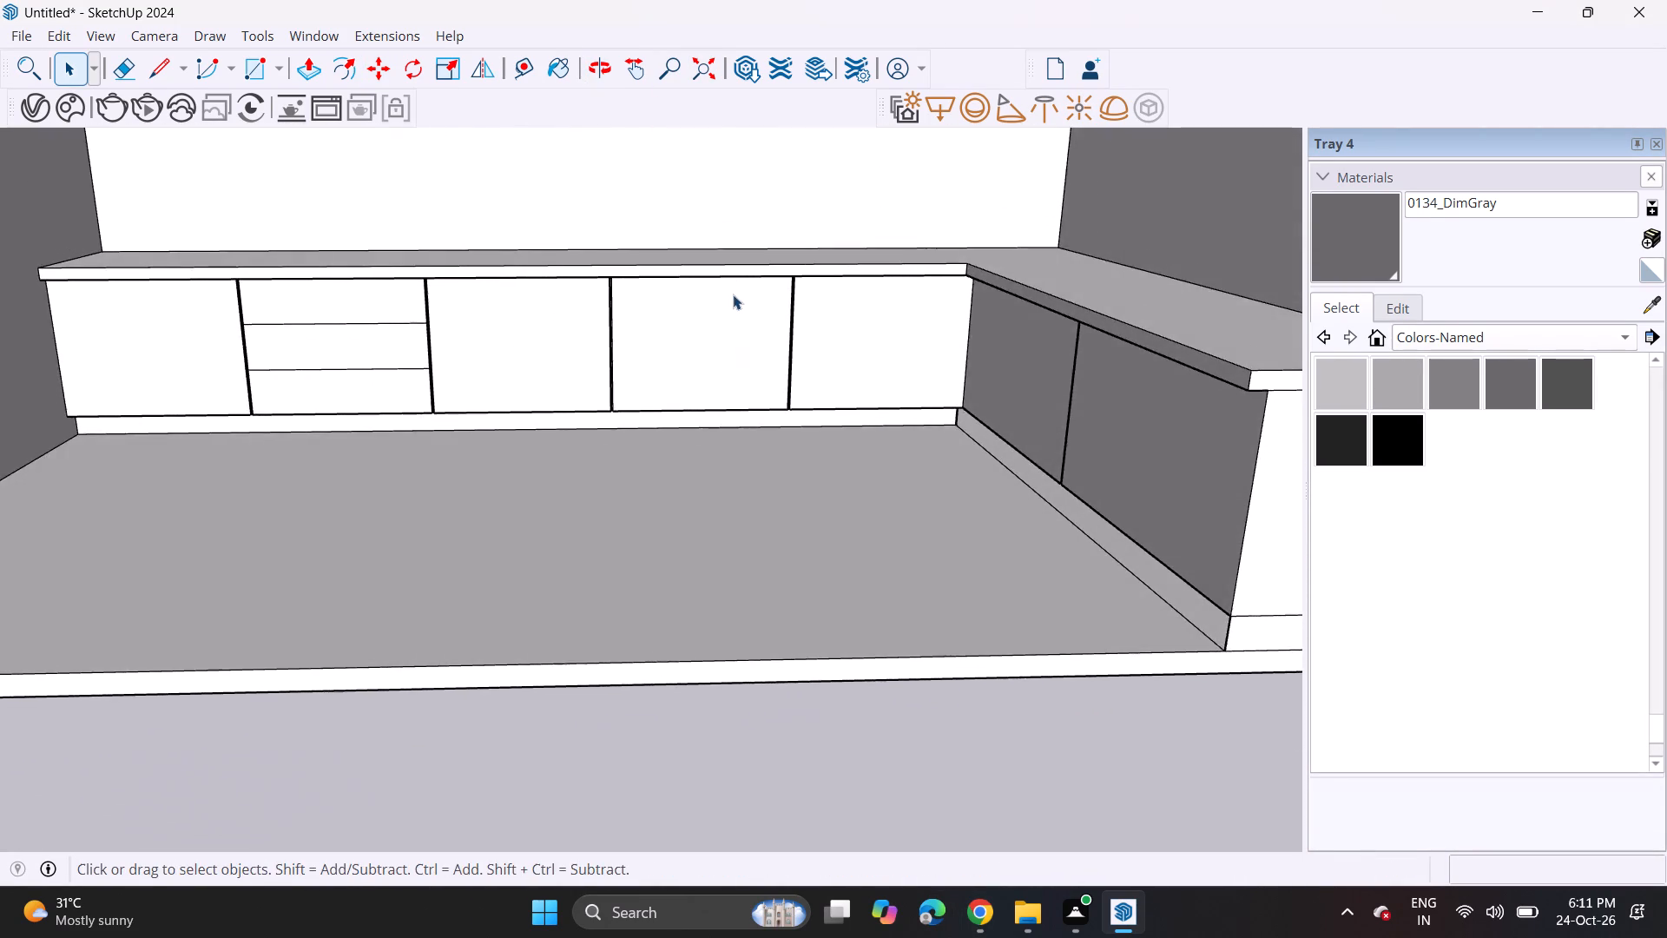
scroll(733, 294, "up", 7)
middle_click_drag(723, 342, 707, 254)
scroll(706, 268, "up", 7)
middle_click_drag(715, 275, 695, 206)
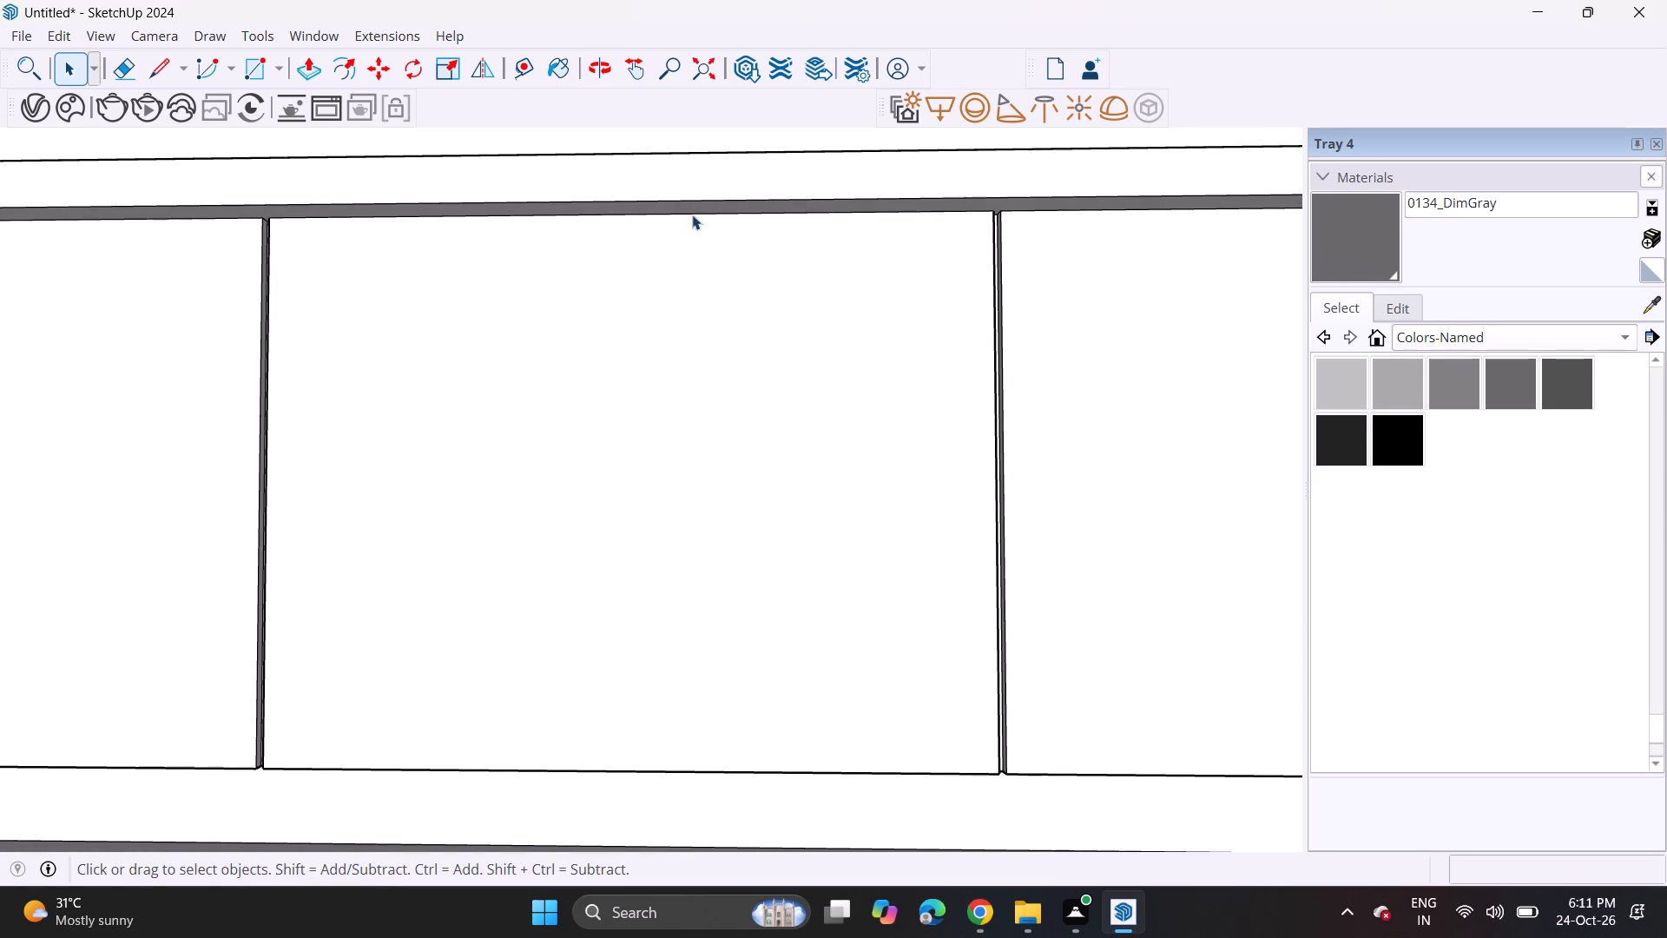
left_click(692, 217)
key("m")
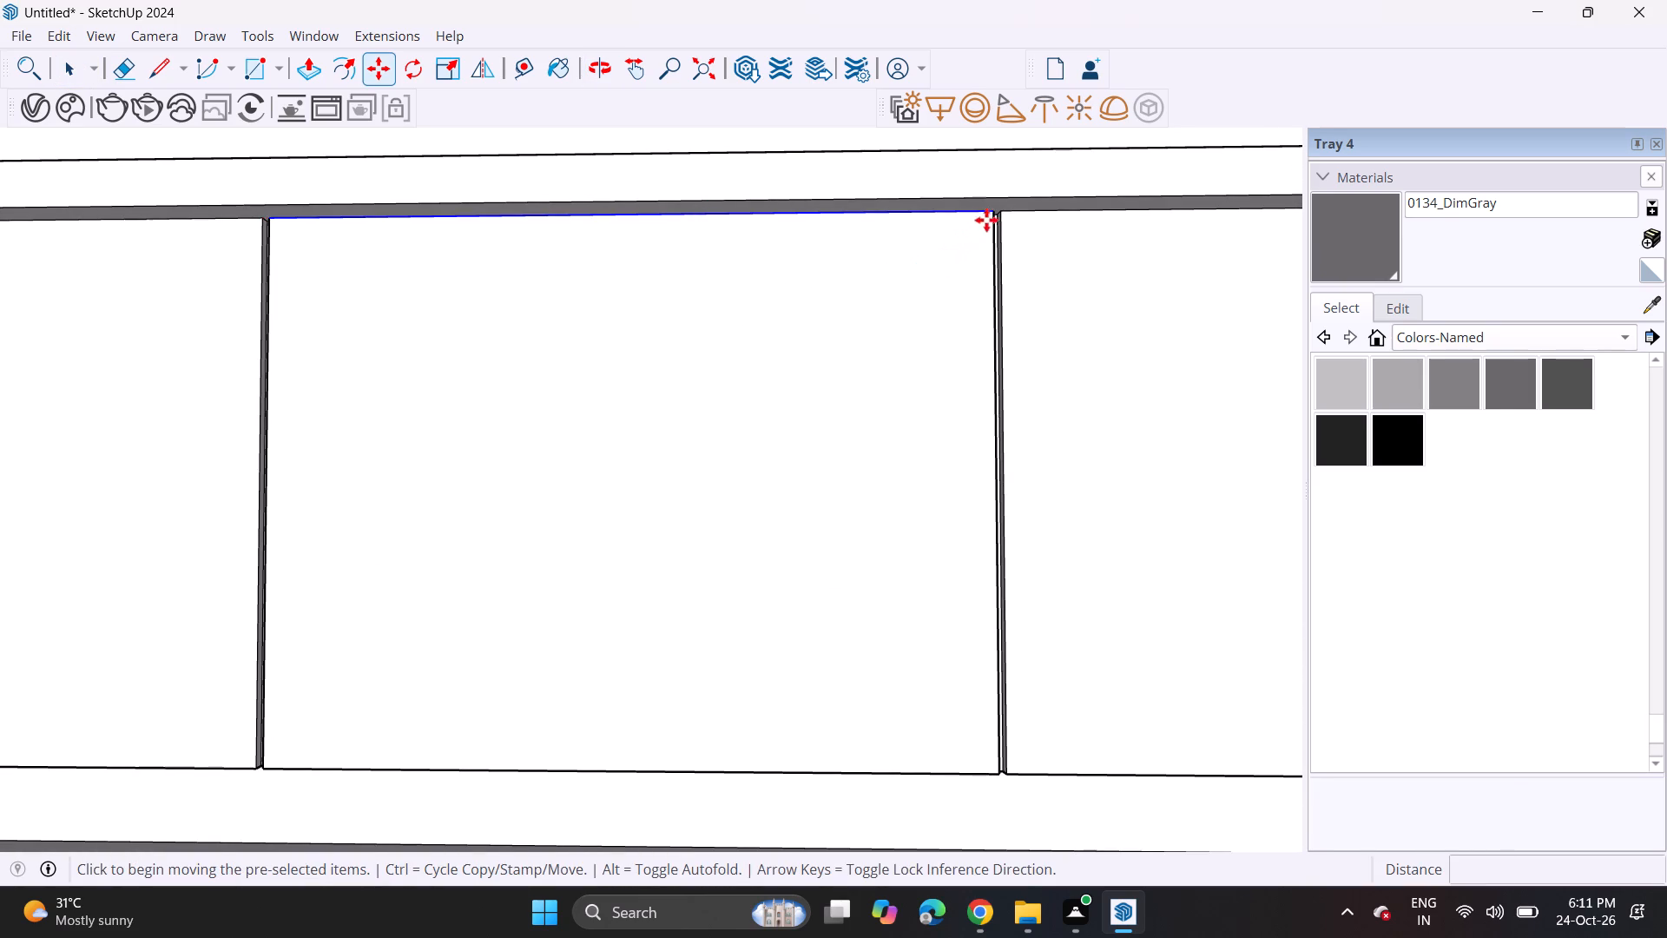
left_click(993, 212)
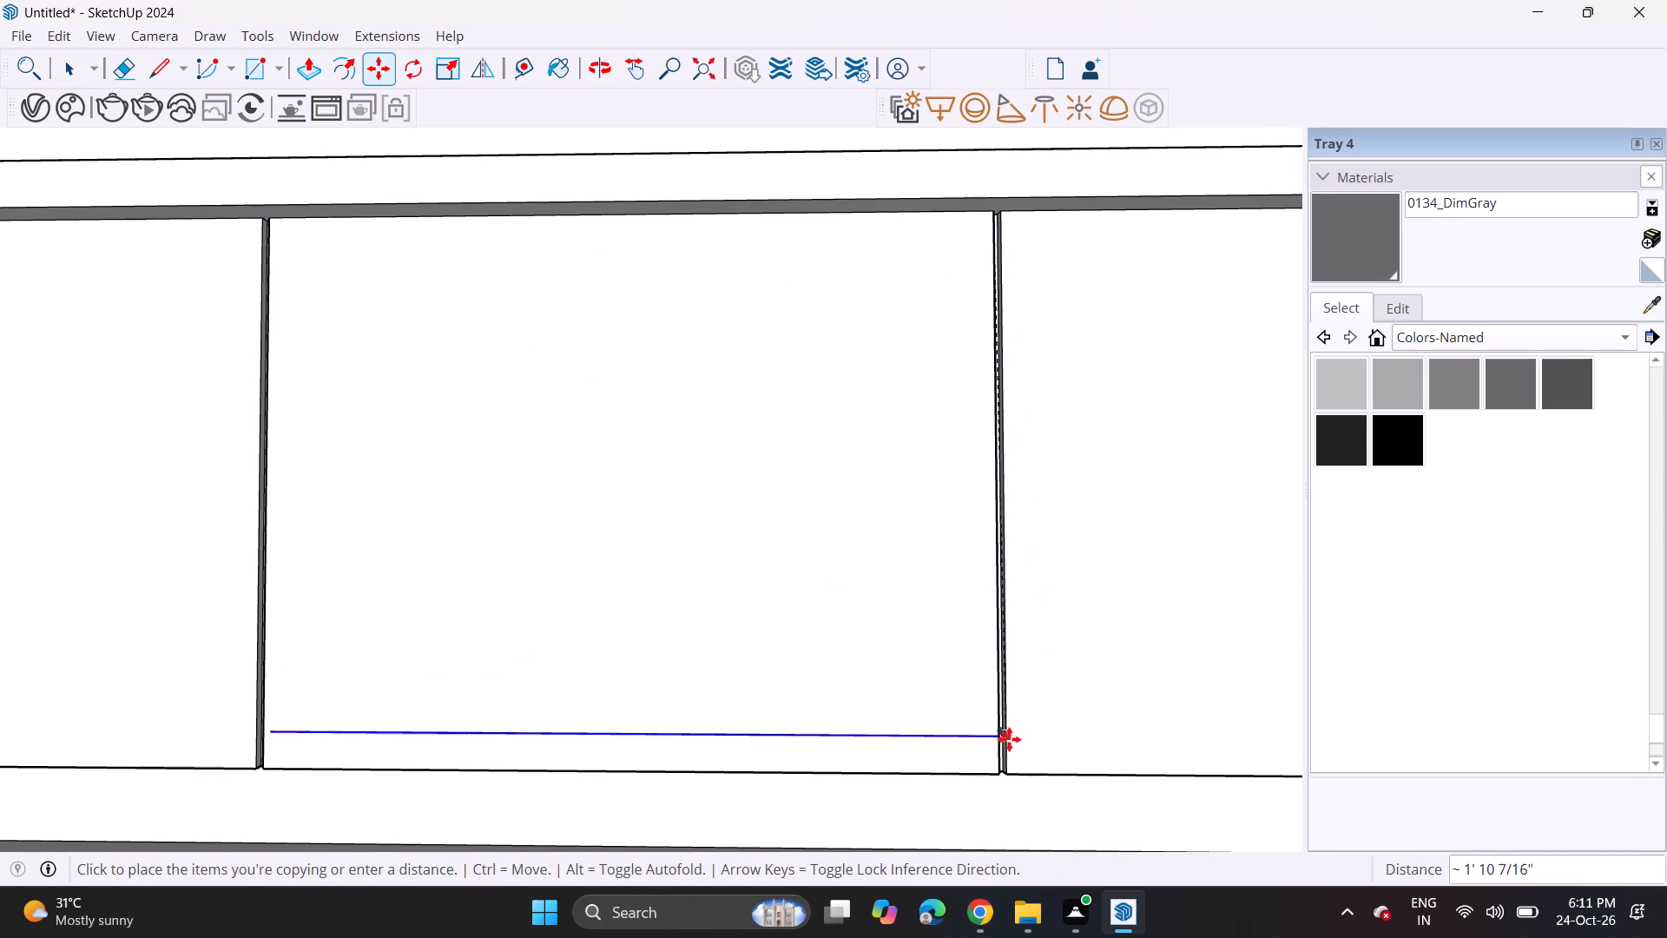
scroll(995, 776, "up", 6)
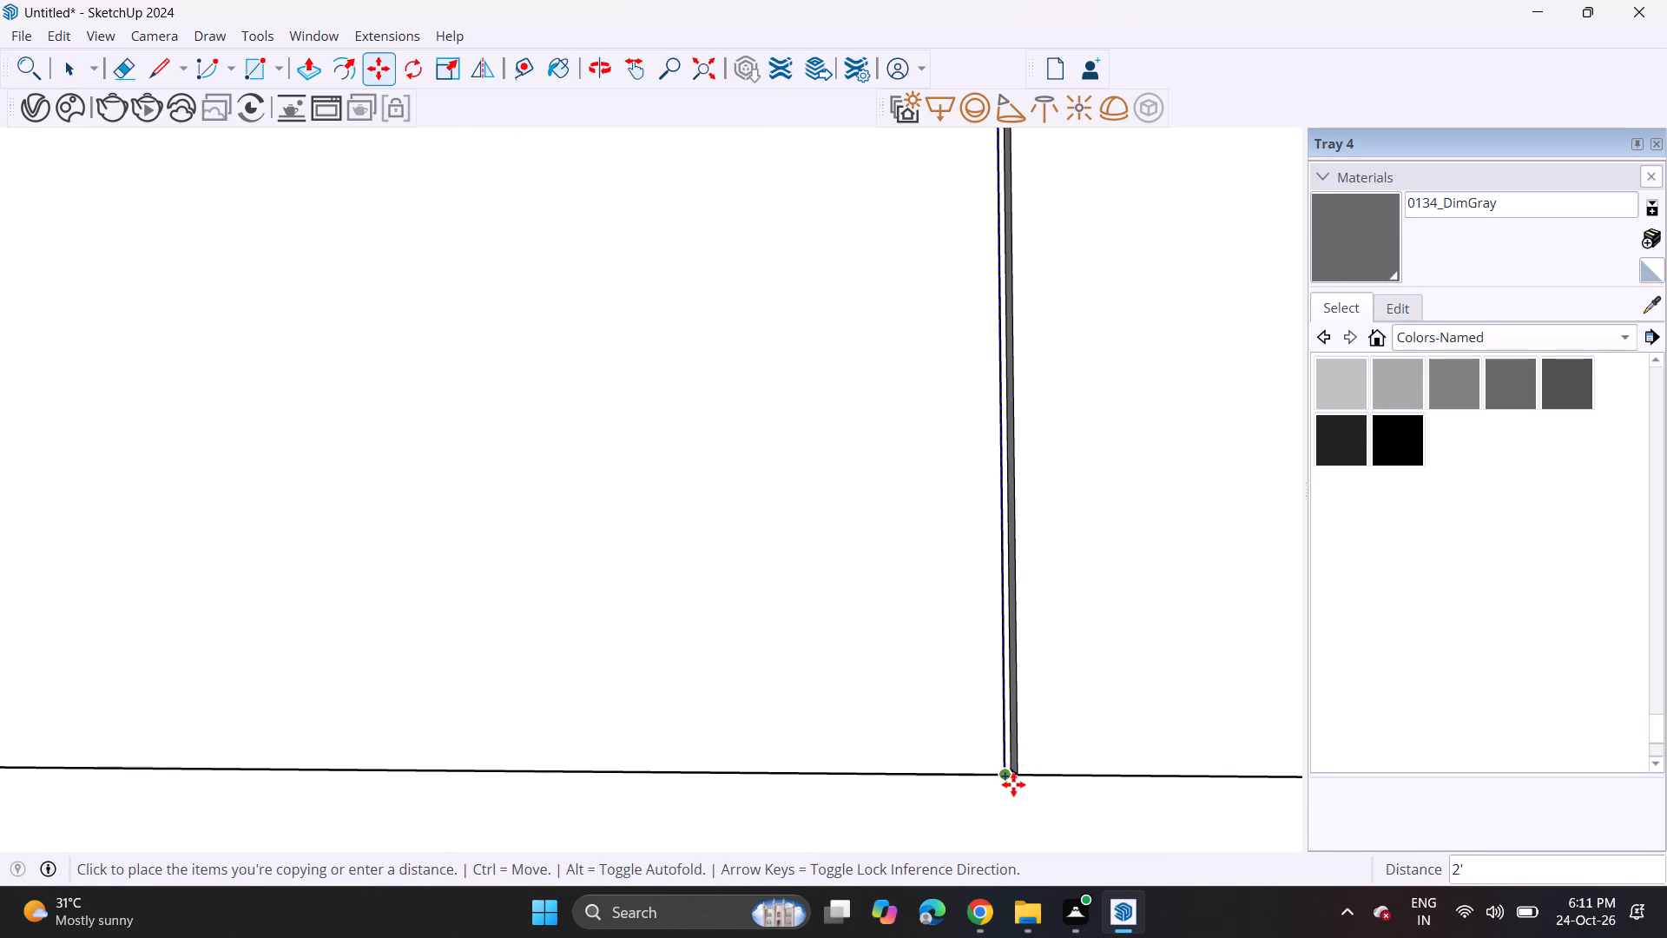
left_click(1006, 779)
key("slash")
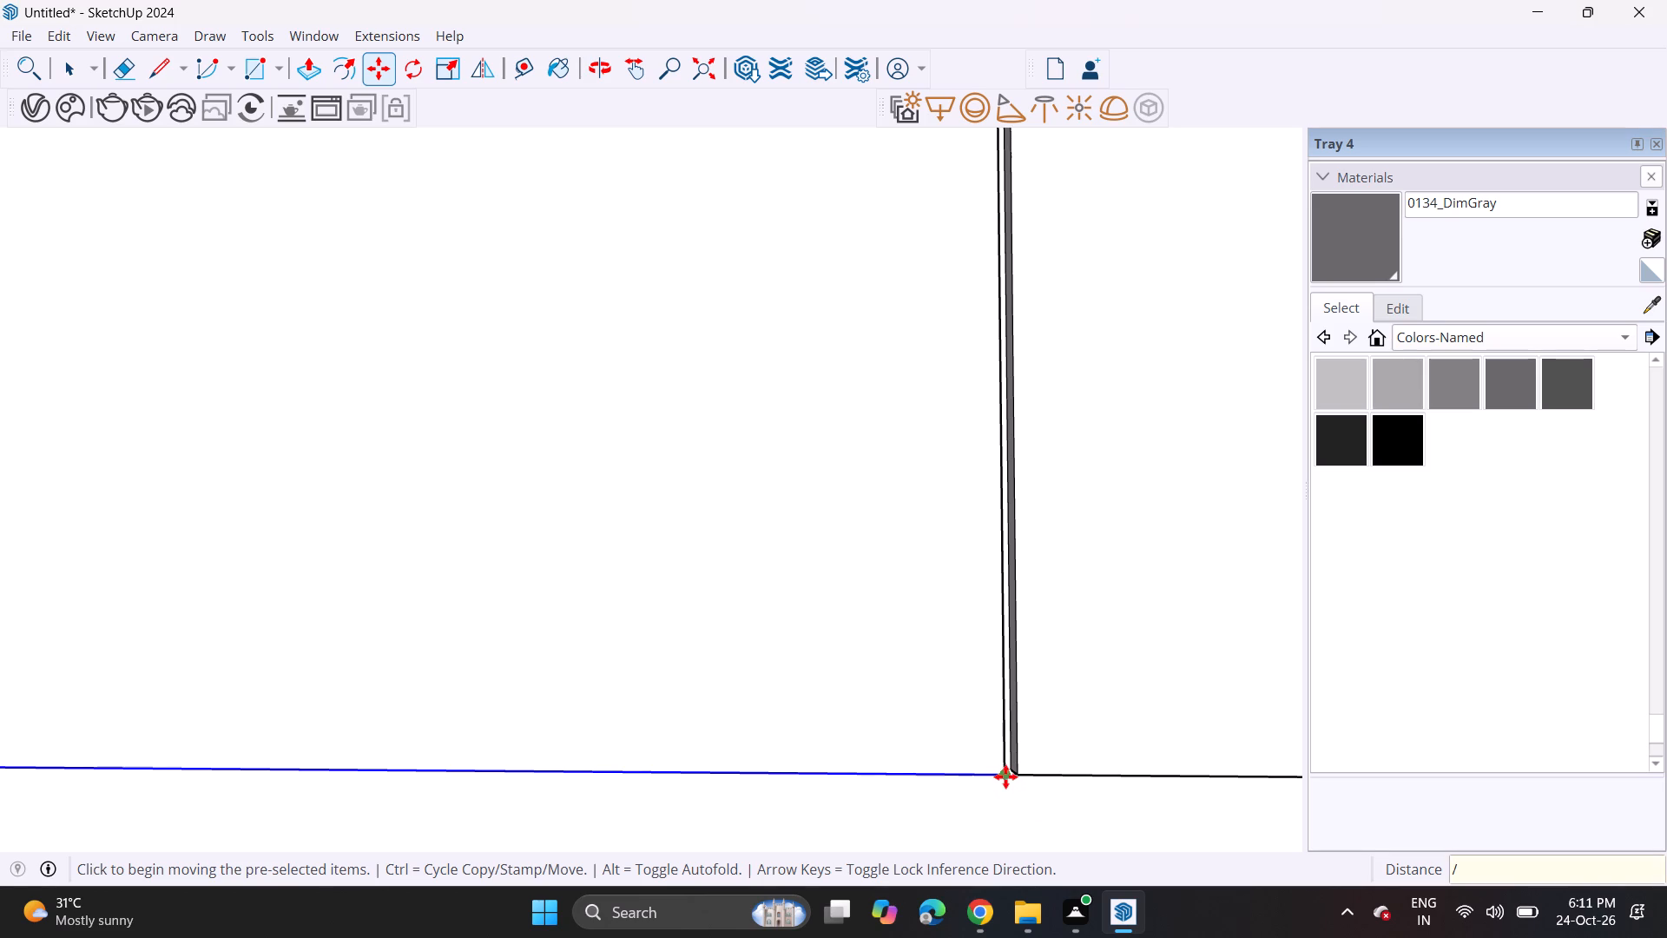
key("3")
key("Return")
Copy both horizontal divider lines of the second-from-left back-wall cabinet front about 5/16" upward to outline the drawer gaps.
scroll(768, 416, "down", 13)
middle_click_drag(632, 350, 1194, 441)
middle_click_drag(476, 400, 577, 442, "shift")
key("space")
scroll(610, 460, "up", 8)
double_click(627, 452)
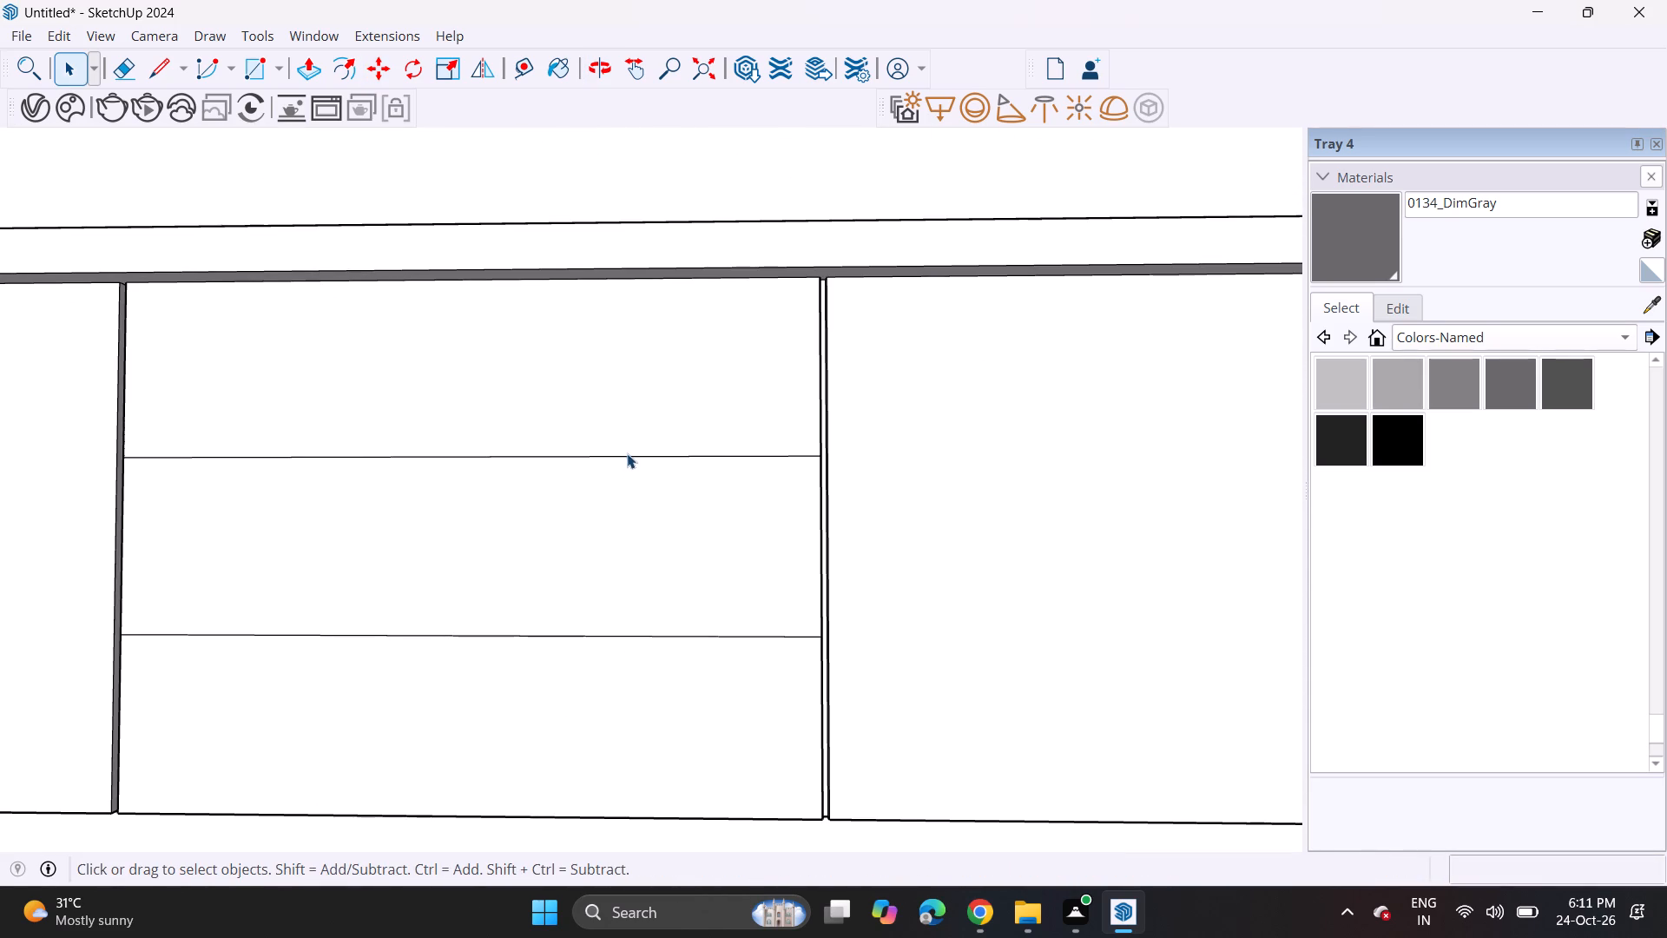
left_click(666, 642, "ctrl")
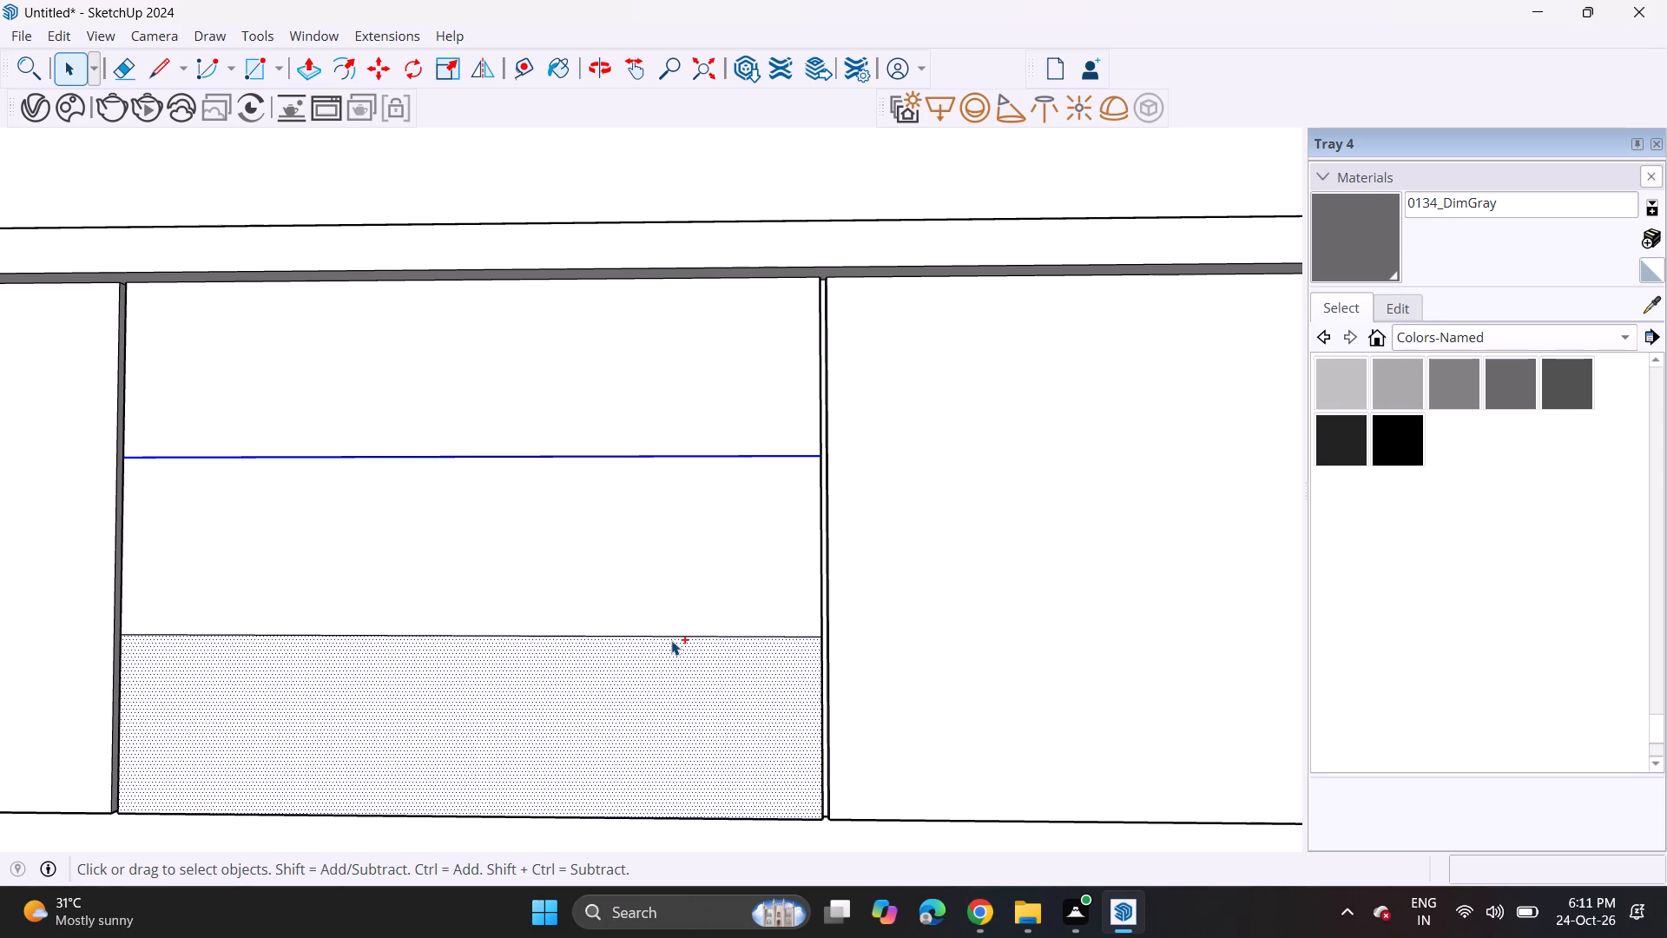
left_click(671, 640, "ctrl")
double_click(670, 631, "ctrl")
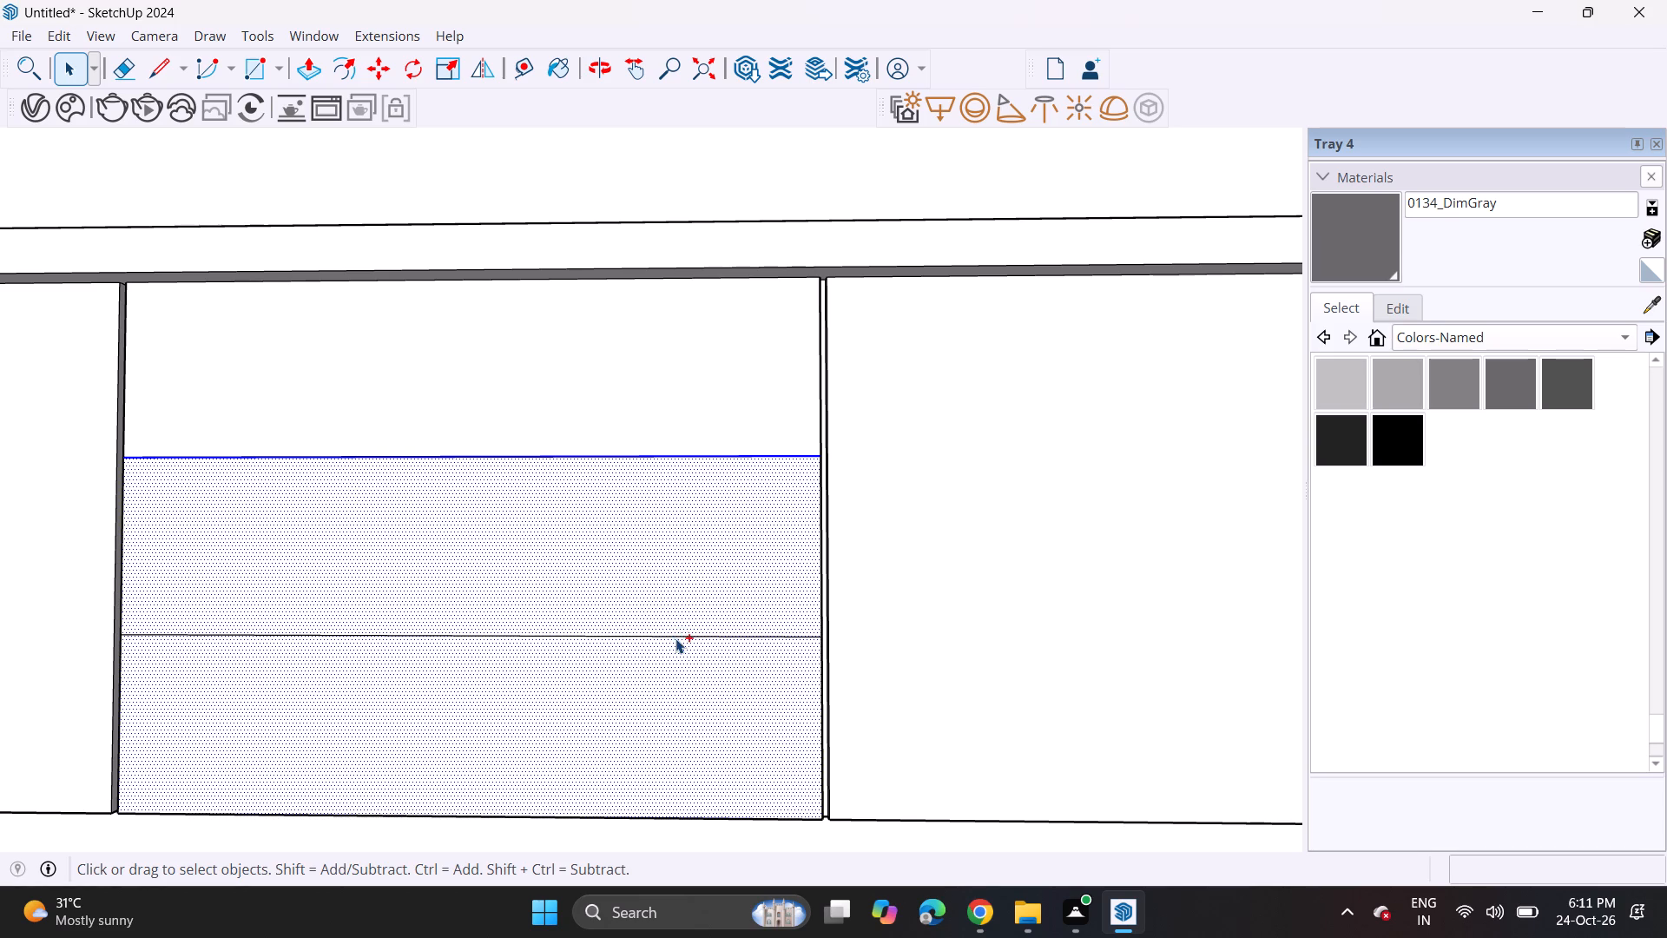
left_click(675, 638, "ctrl")
left_click(666, 597, "ctrl+shift")
left_click(662, 663, "ctrl+shift")
scroll(818, 589, "up", 8)
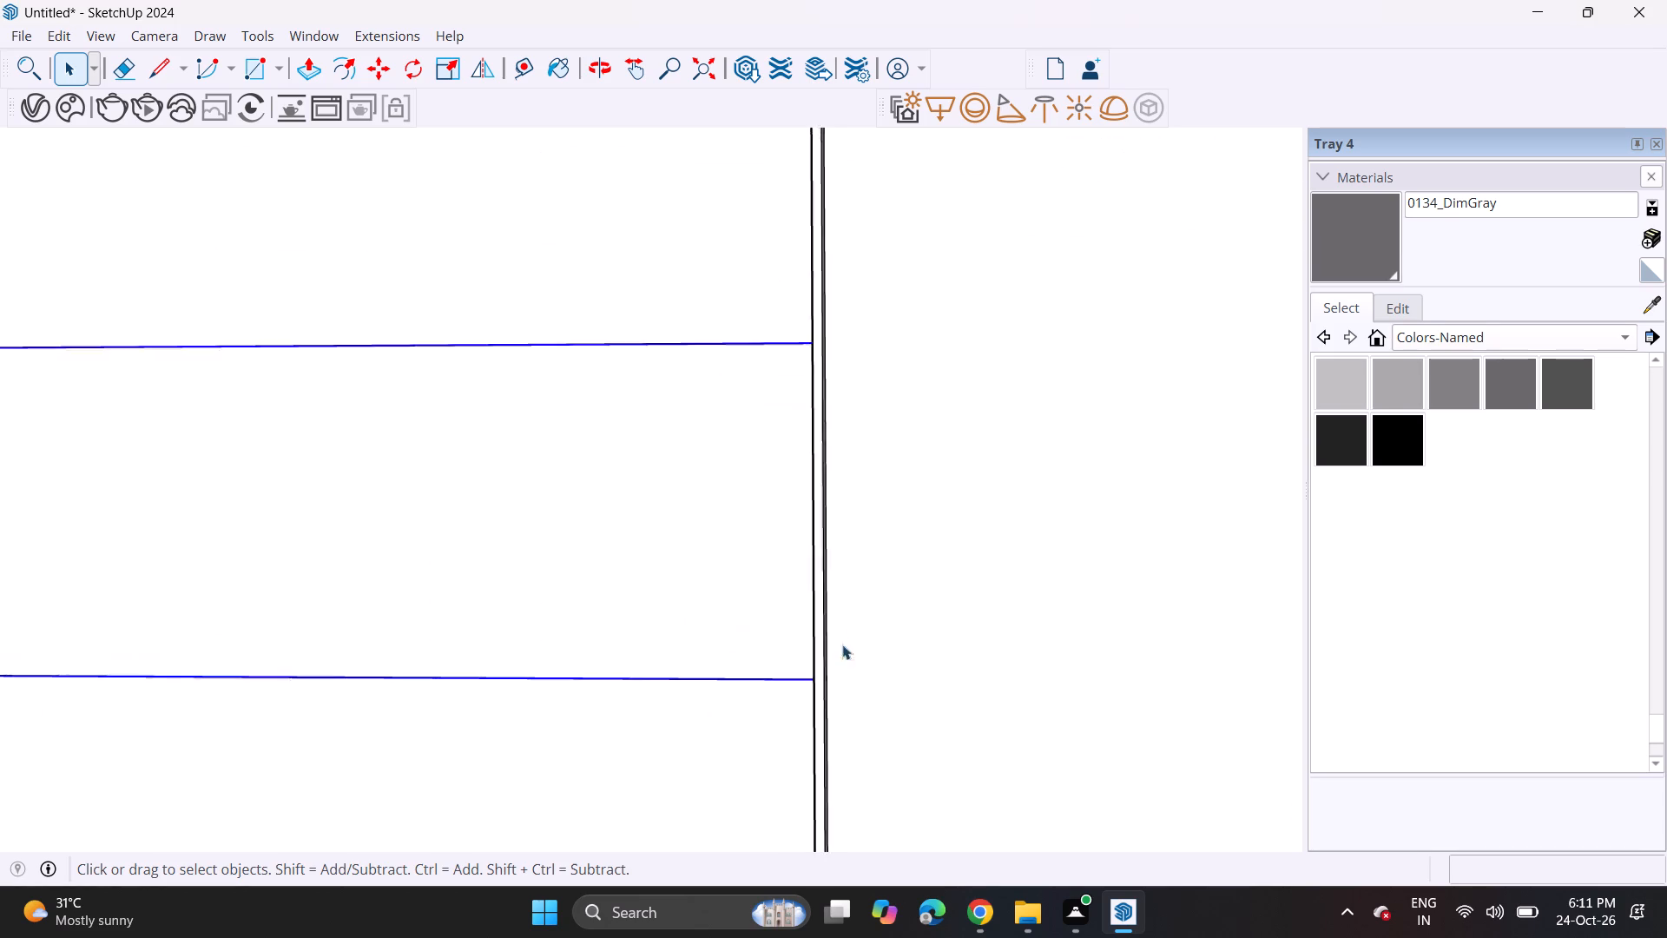
scroll(842, 644, "up", 2)
key("m")
scroll(808, 690, "up", 3)
left_click(790, 708)
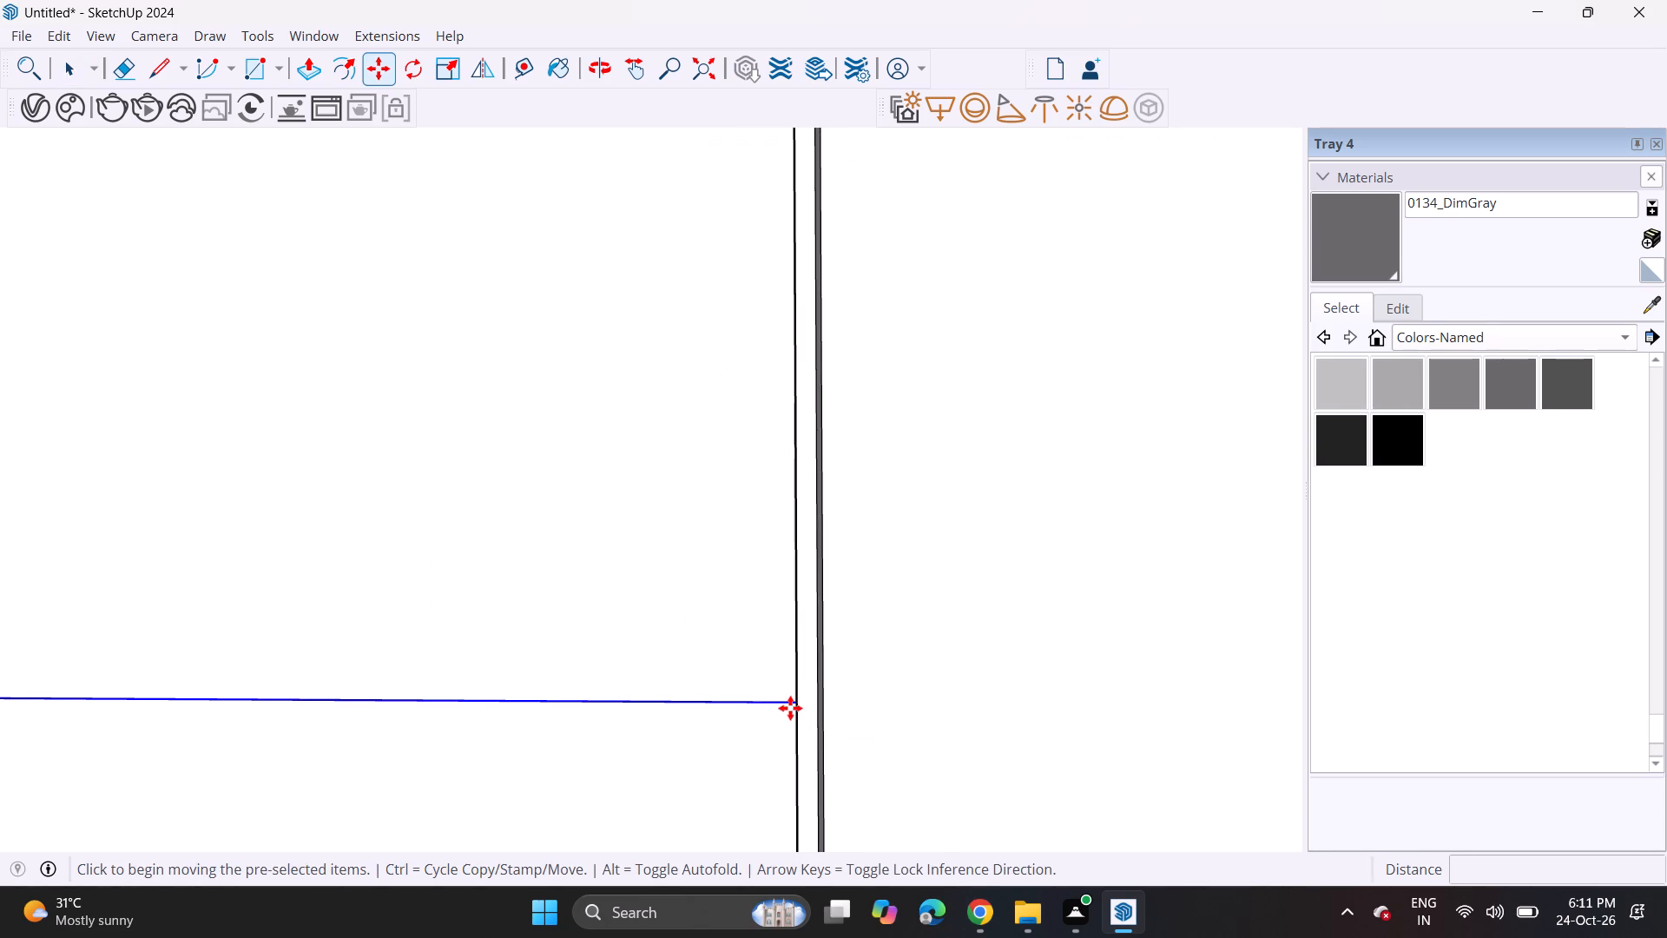
left_click(791, 686)
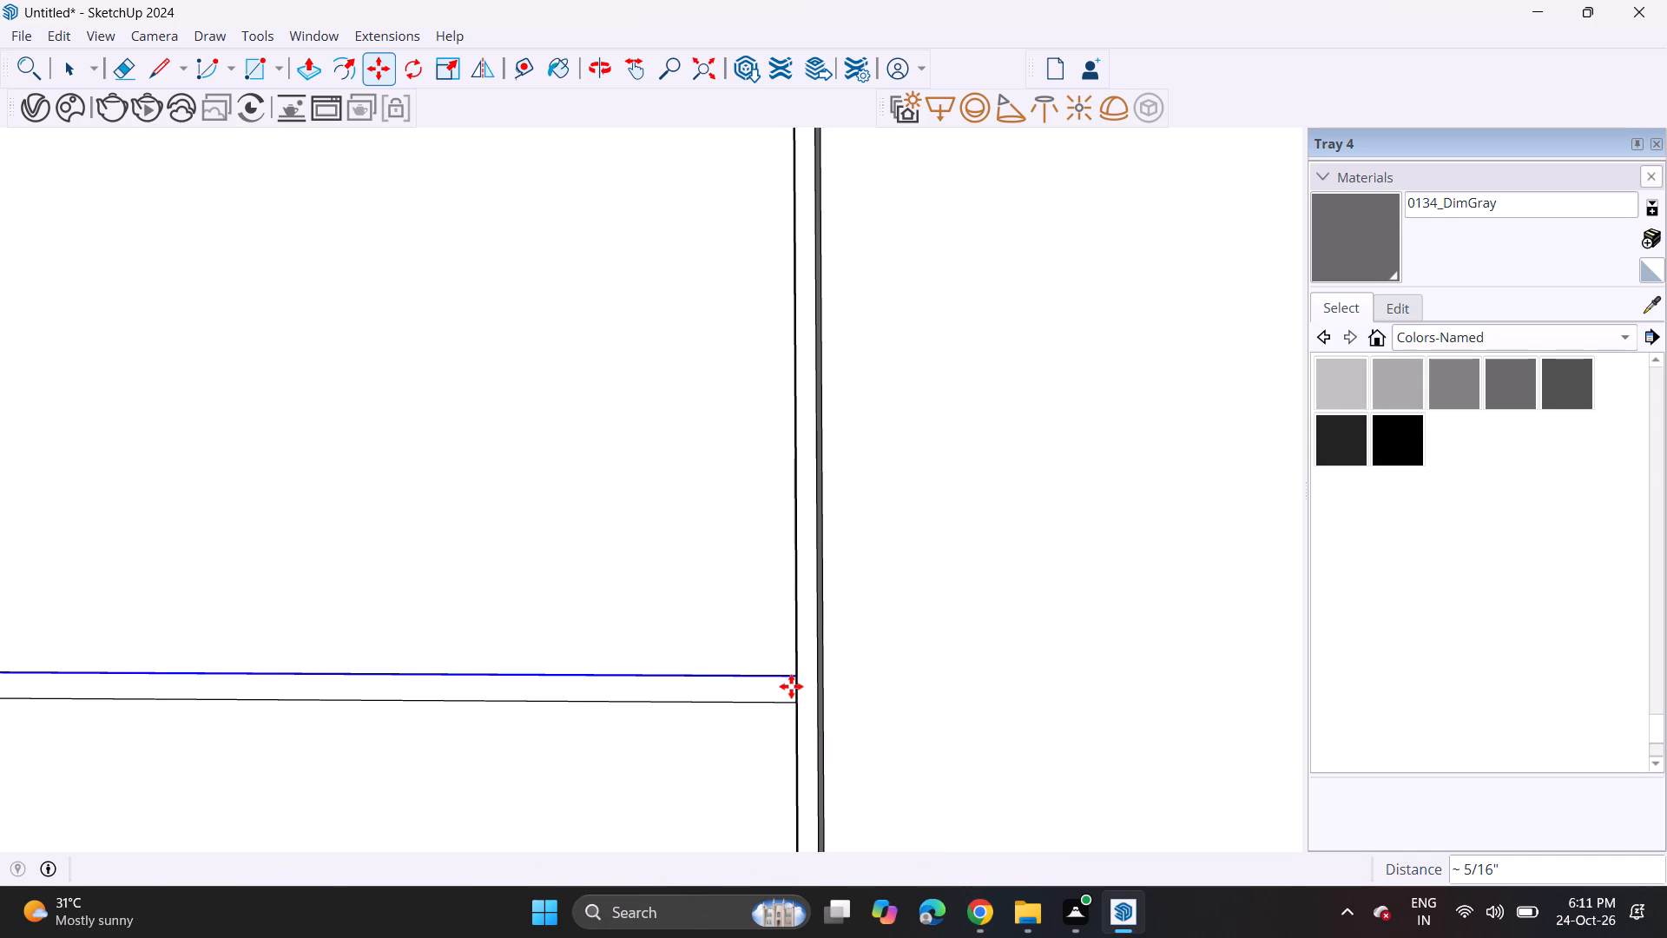
scroll(791, 686, "down", 20)
scroll(791, 686, "down", 3)
middle_click_drag(755, 644, 162, 590, "shift")
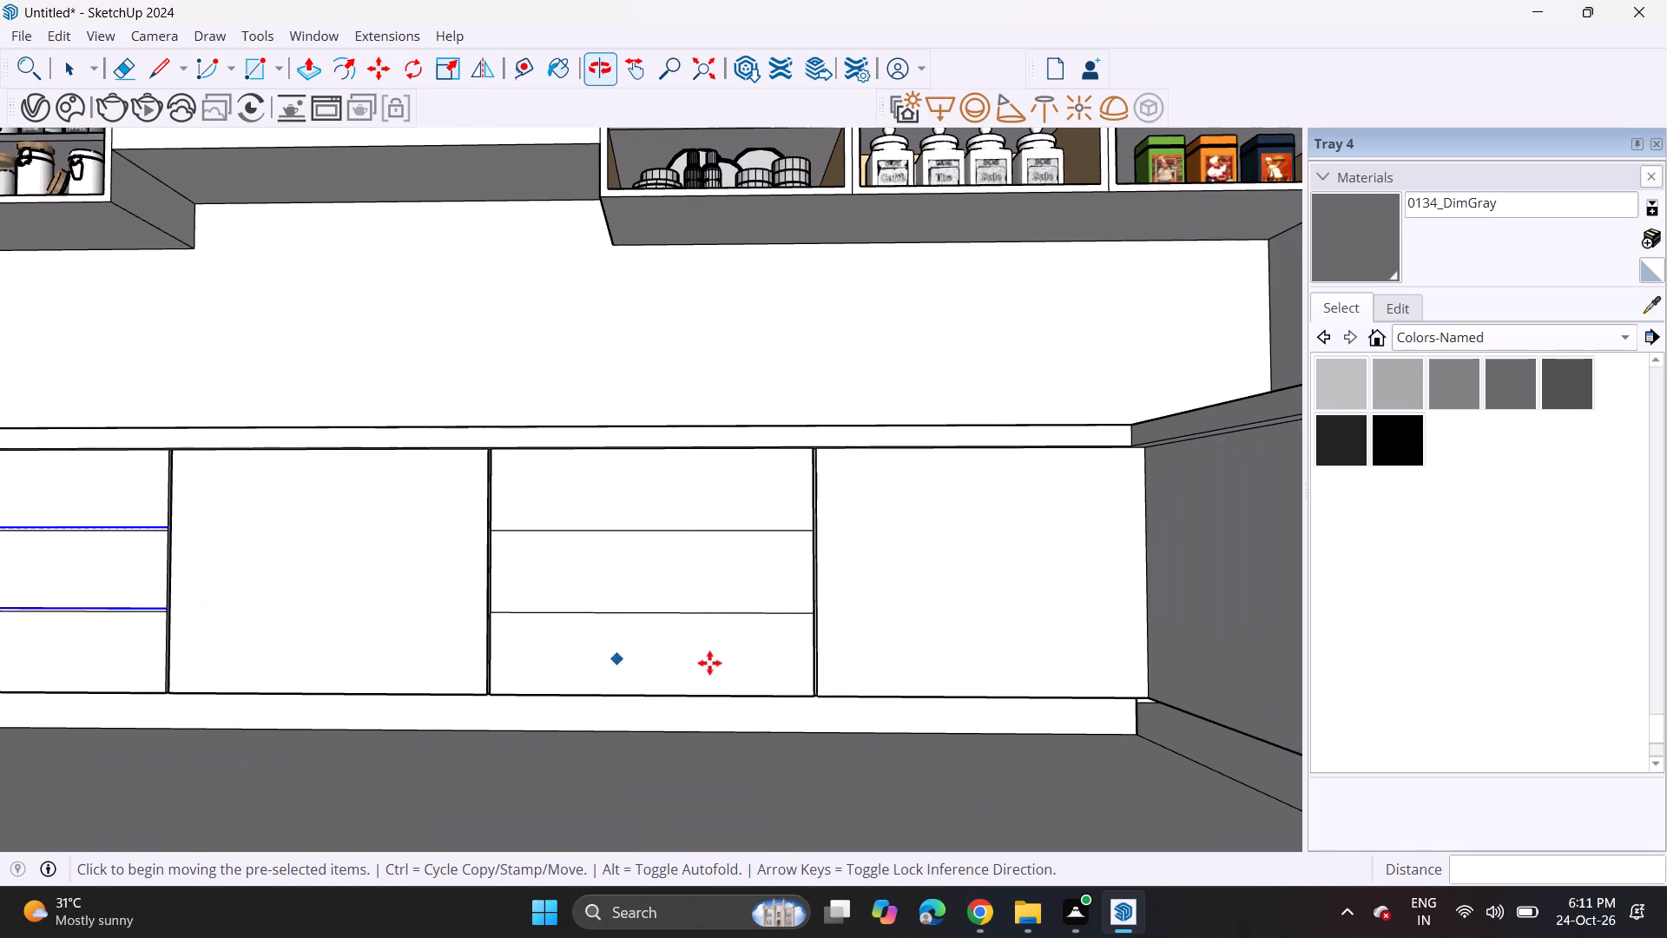
Copy both horizontal divider lines of the fourth-from-left back-wall cabinet front about 5/16" upward to outline the drawer gaps.
key("space")
scroll(757, 627, "up", 3)
left_click(787, 618)
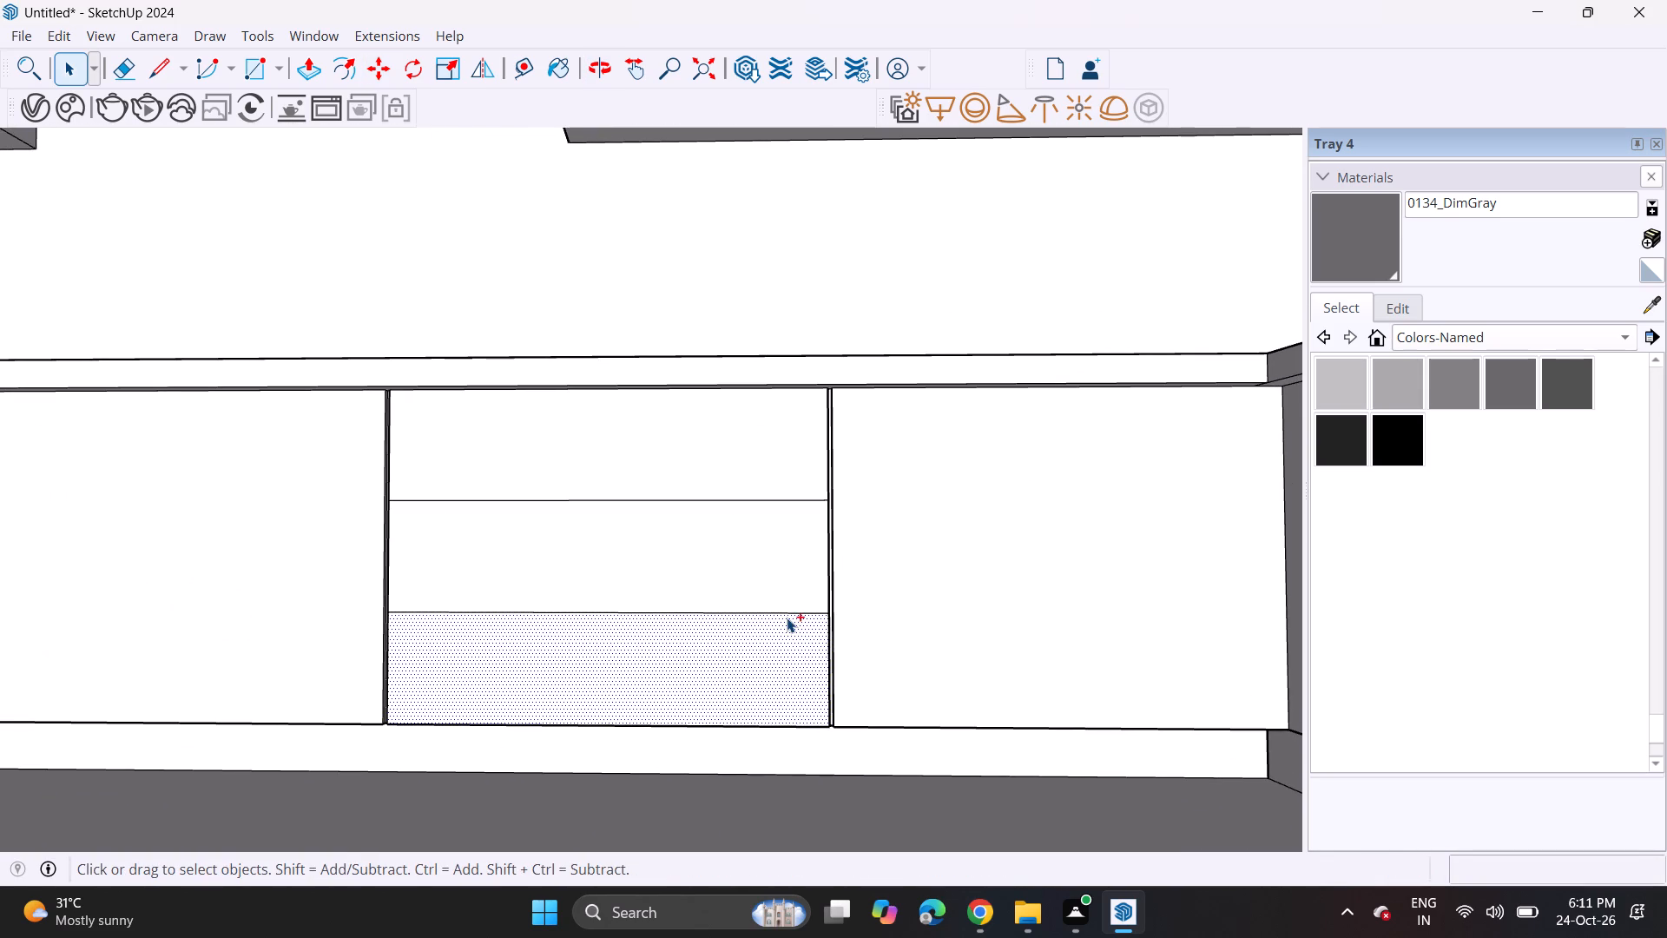
left_click(782, 610, "ctrl")
left_click(776, 633, "ctrl+shift")
left_click(774, 600, "ctrl+shift")
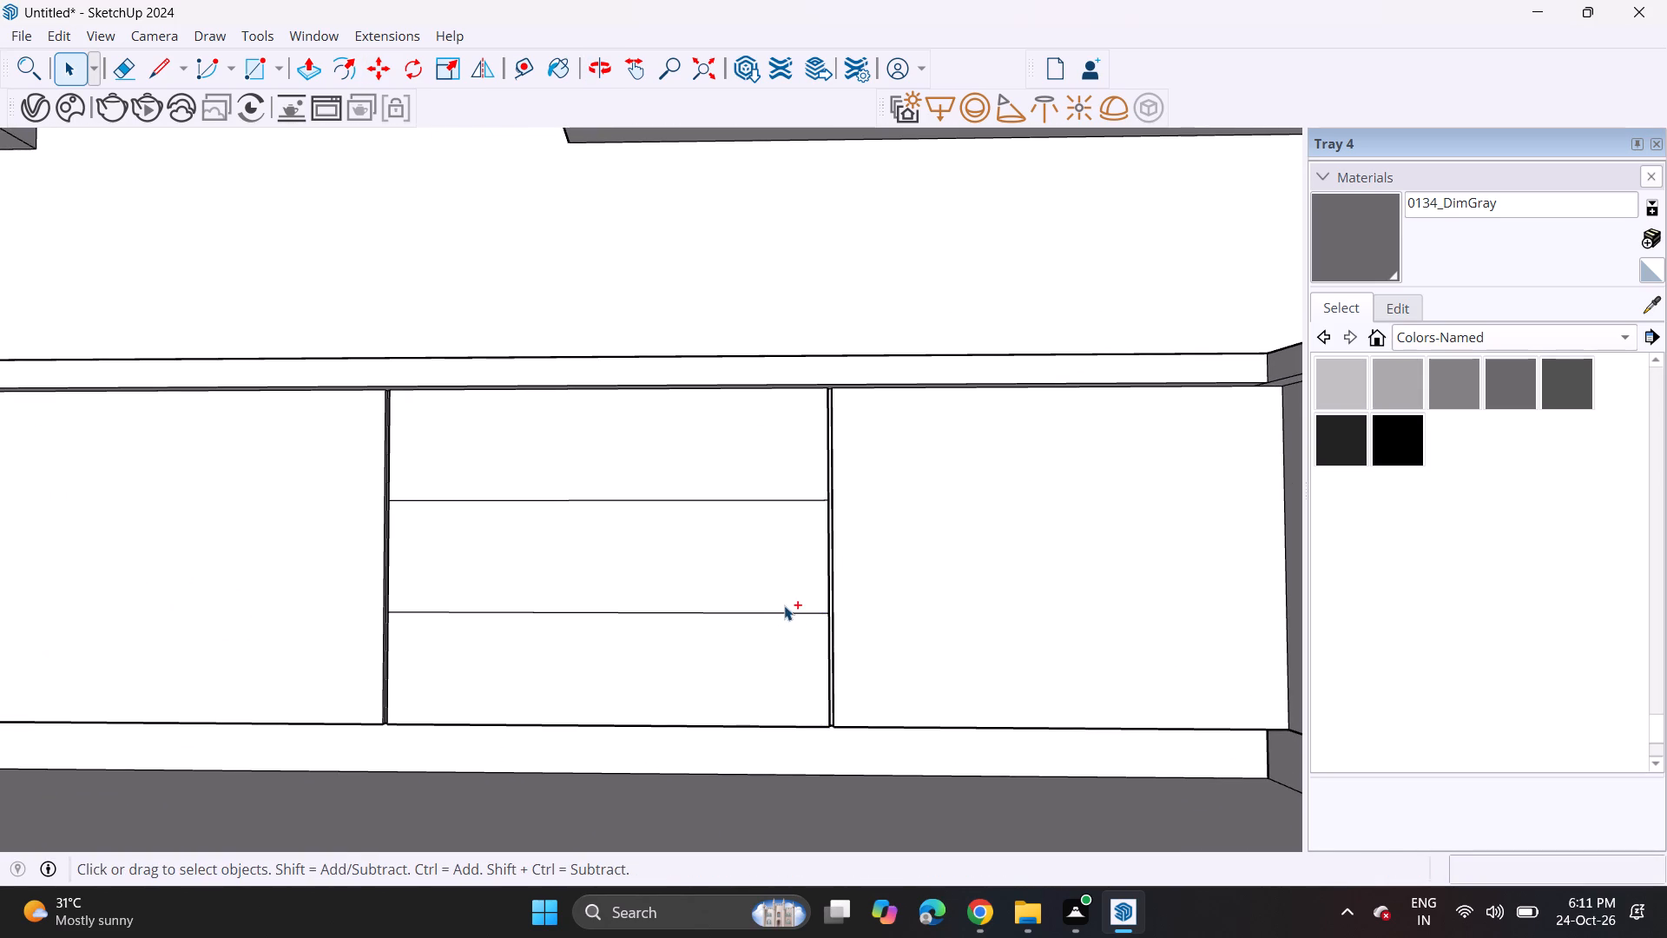
left_click(787, 612, "ctrl")
left_click(789, 501, "ctrl")
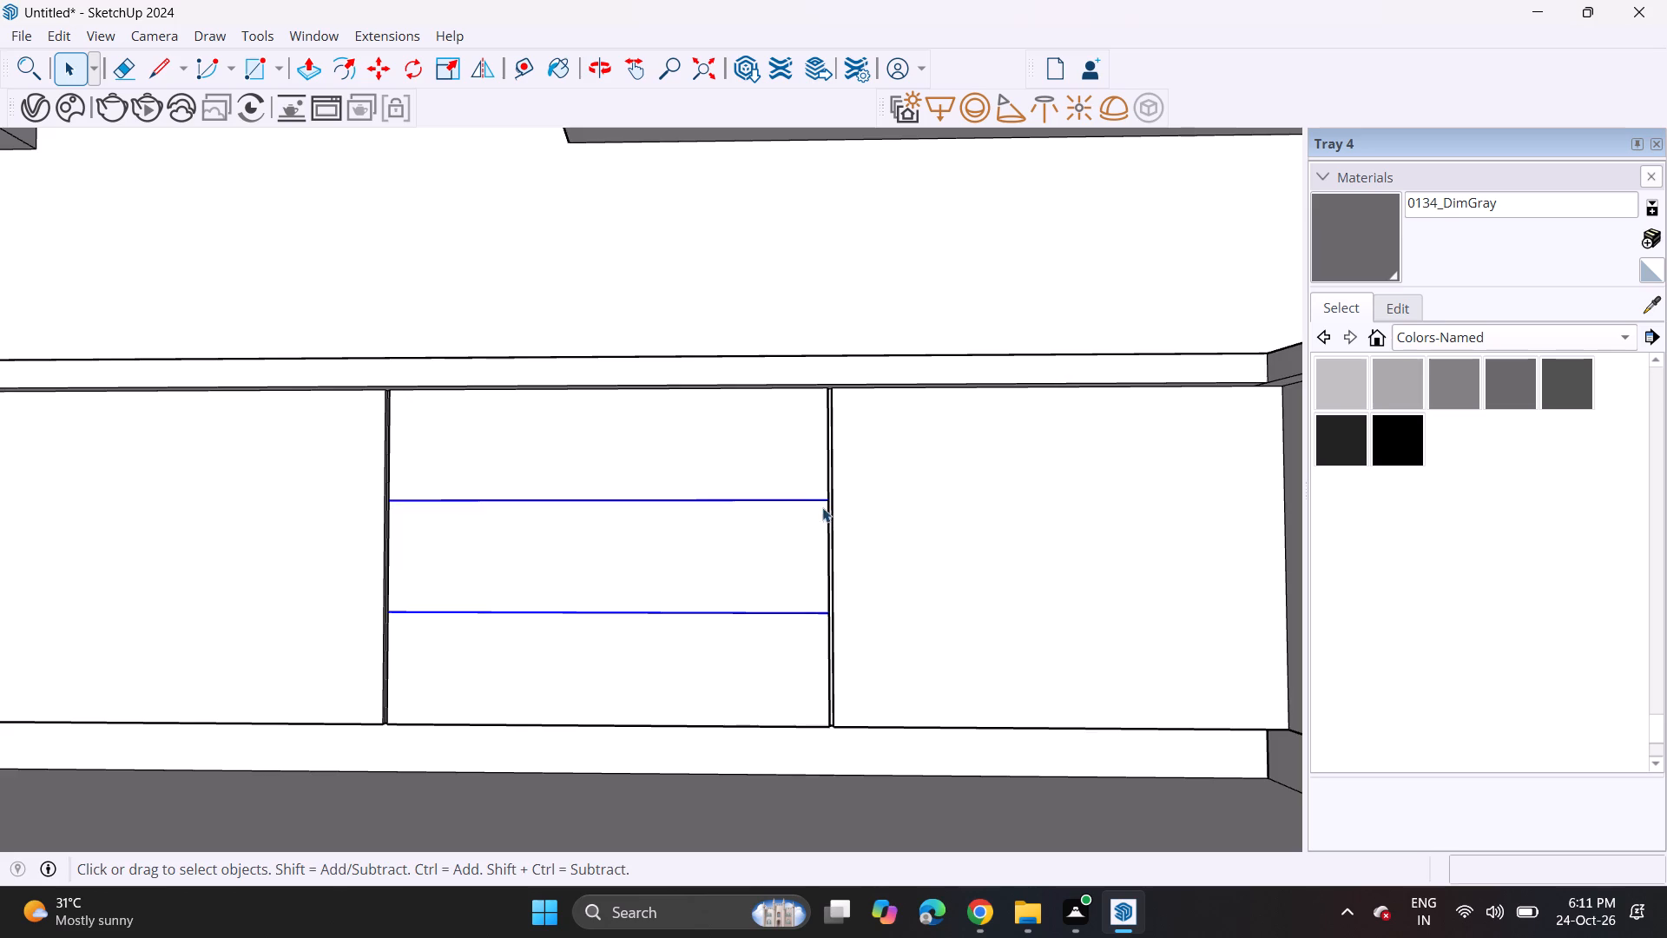
scroll(824, 505, "up", 2)
key("m")
scroll(860, 615, "up", 11)
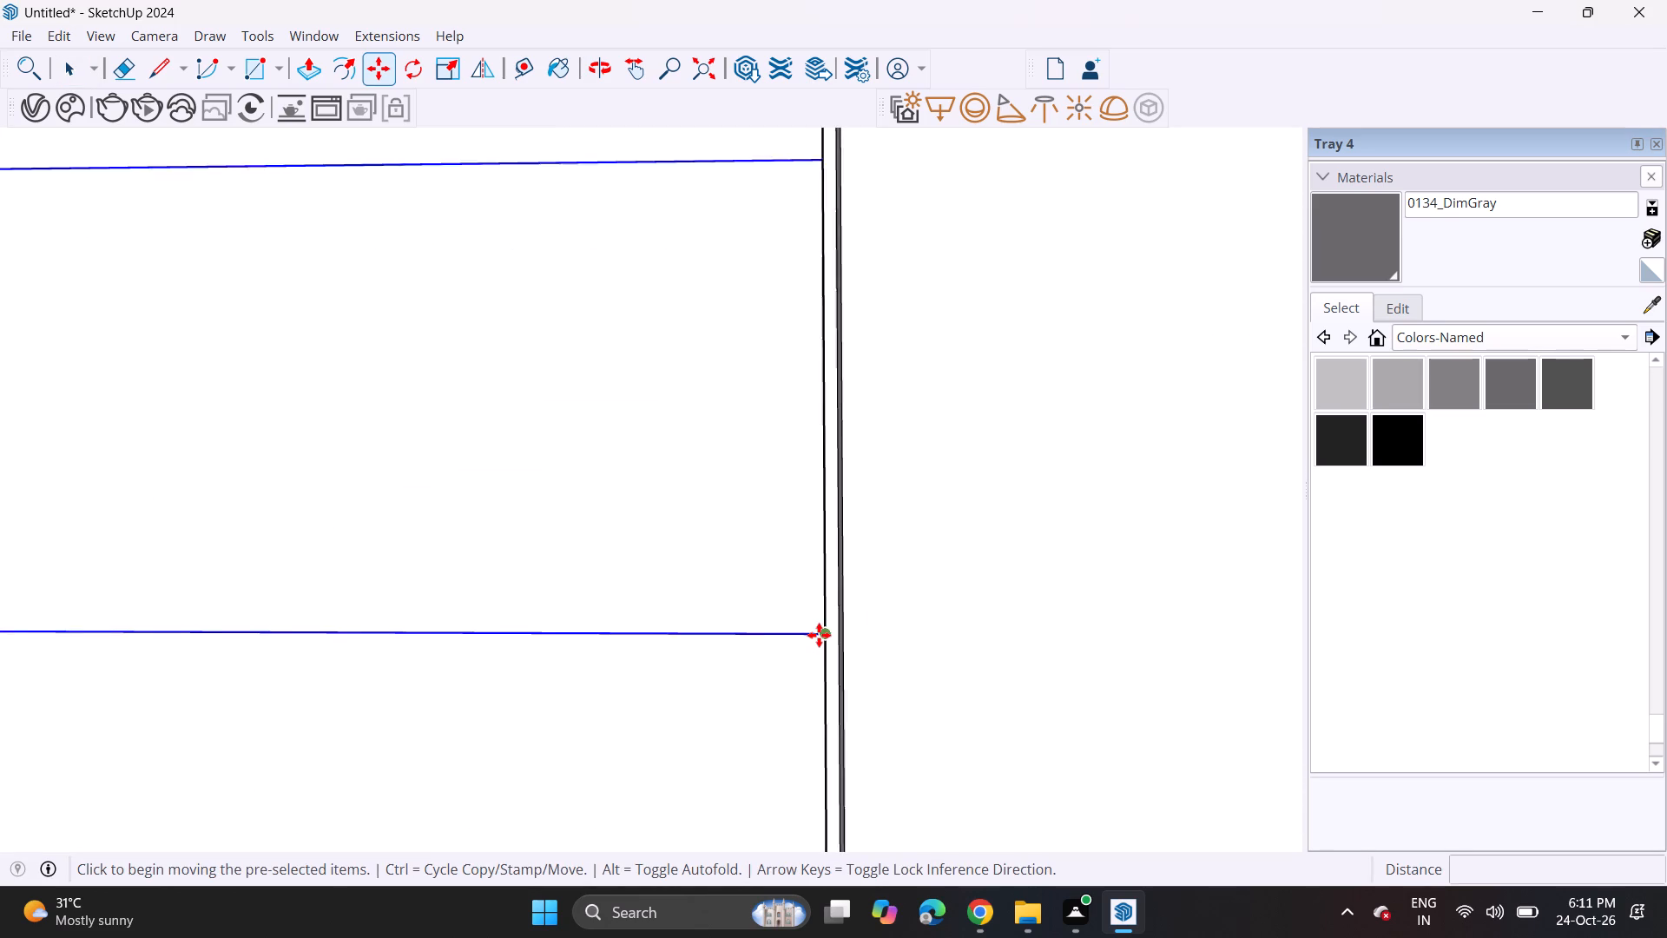
scroll(819, 635, "up", 2)
left_click(820, 636)
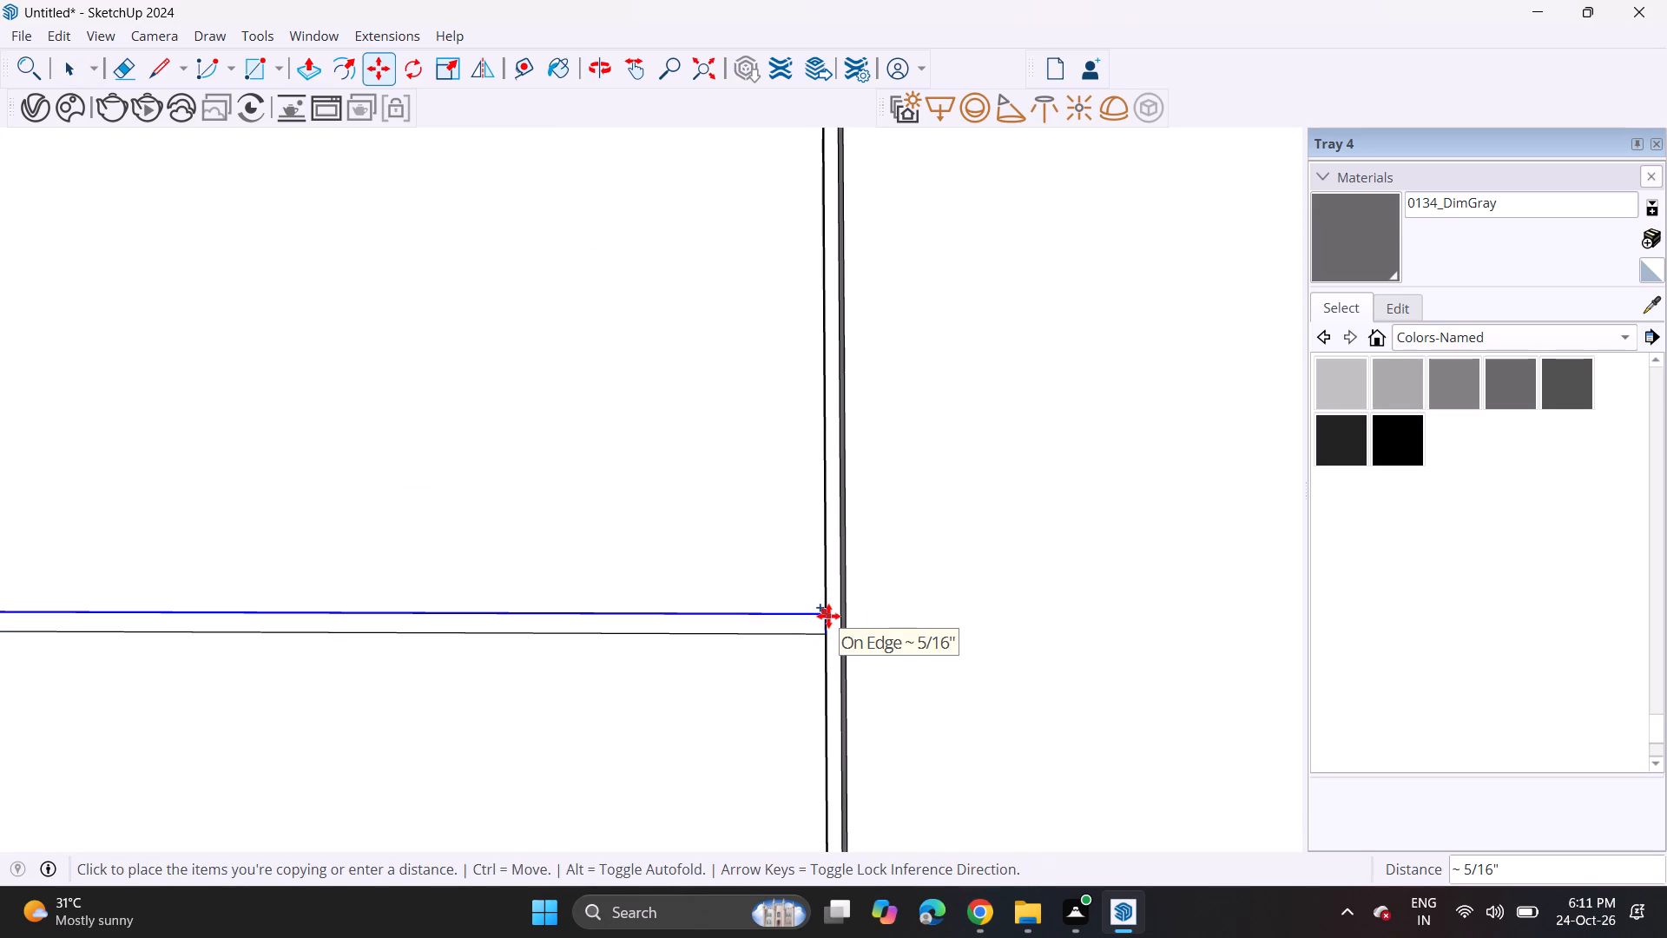
left_click(828, 614)
Push the upper drawer gap strip on the second-from-left back-wall cabinet 9/16" inward.
scroll(700, 559, "down", 4)
scroll(700, 559, "up", 1)
scroll(700, 559, "down", 17)
middle_click_drag(577, 522, 892, 561, "shift")
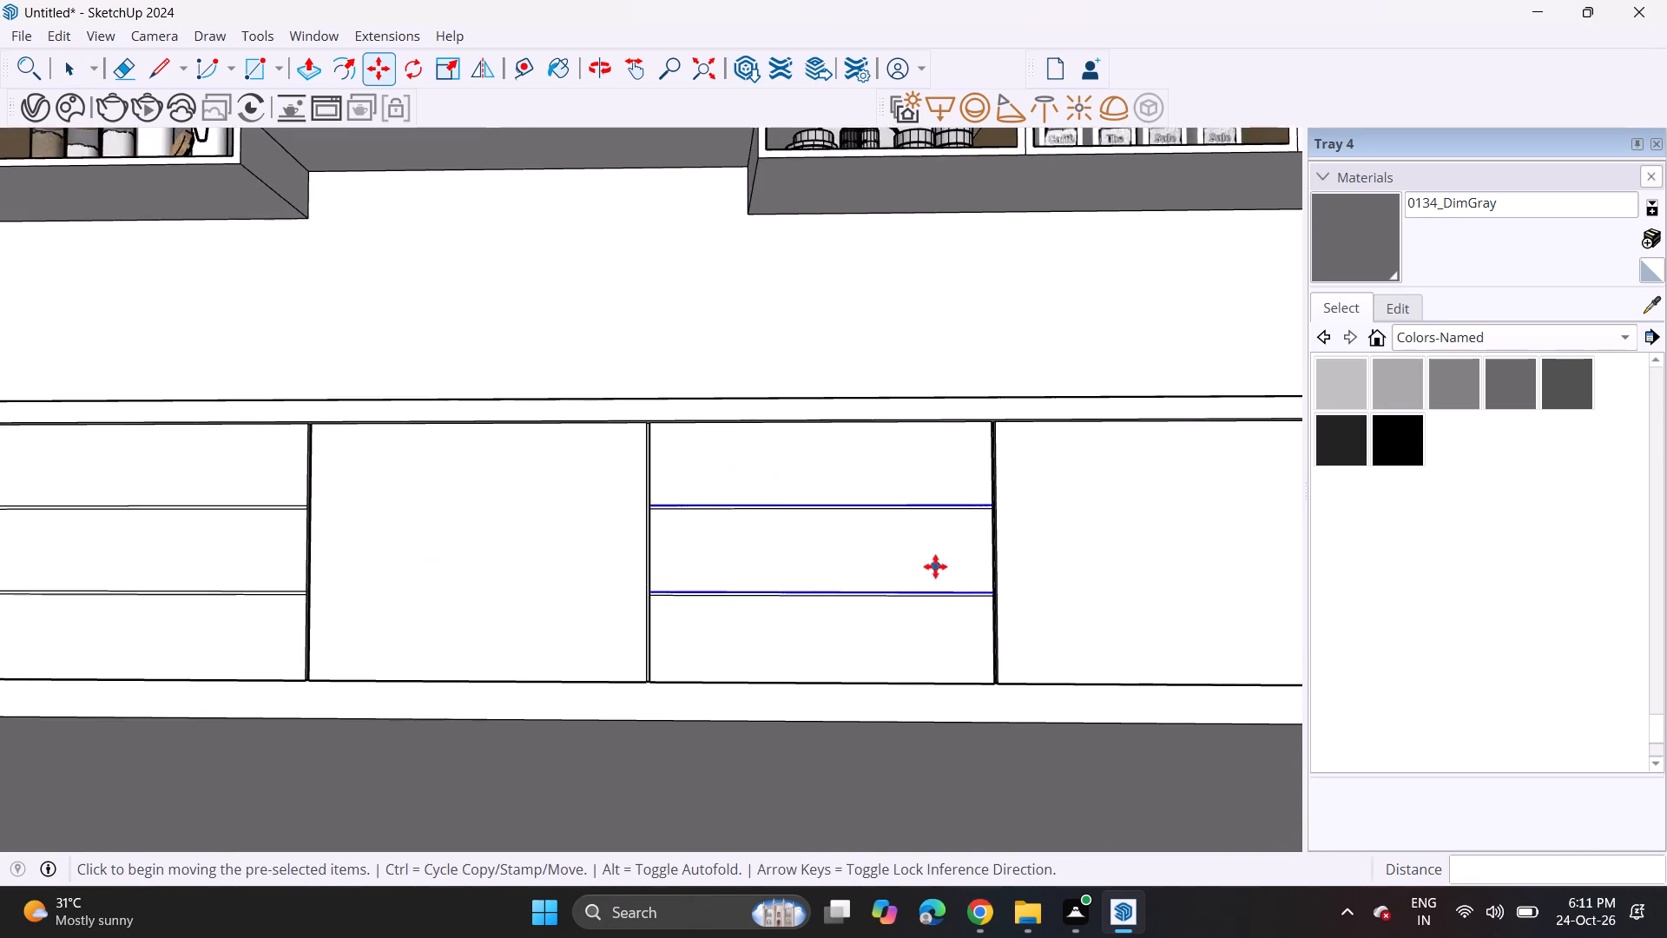
scroll(916, 550, "down", 5)
scroll(916, 550, "up", 1)
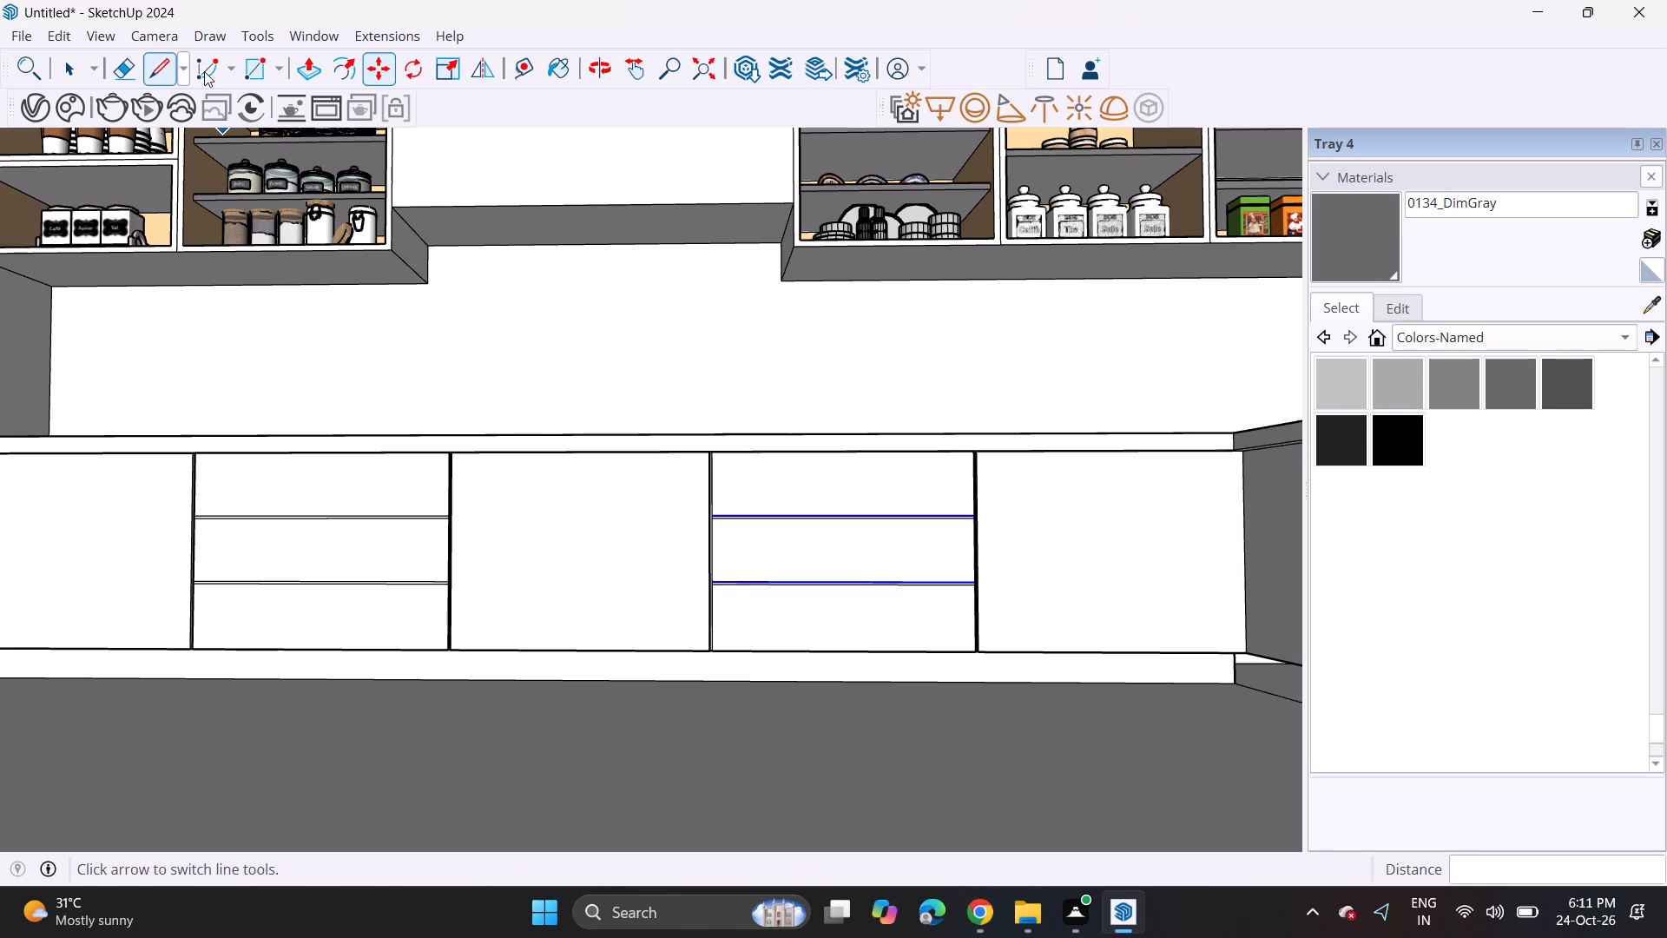
left_click(311, 76)
middle_click_drag(318, 466, 293, 552)
scroll(523, 472, "up", 6)
scroll(435, 565, "down", 1)
scroll(434, 565, "up", 3)
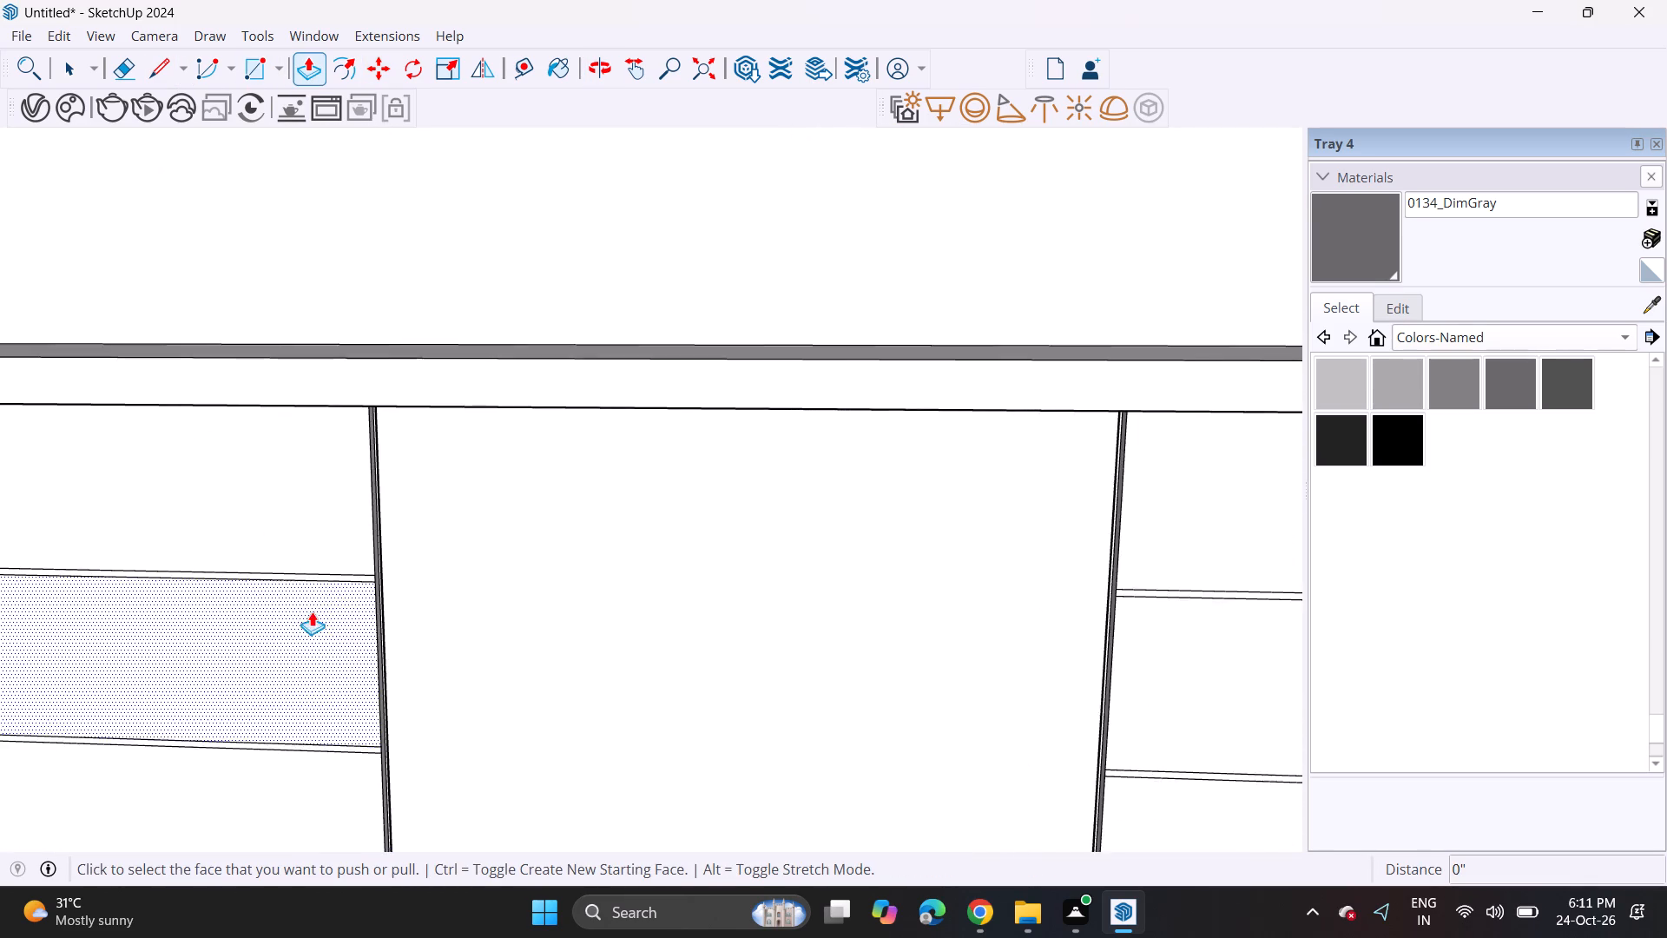
scroll(312, 611, "up", 4)
scroll(335, 583, "down", 1)
scroll(337, 583, "up", 14)
double_click(373, 592)
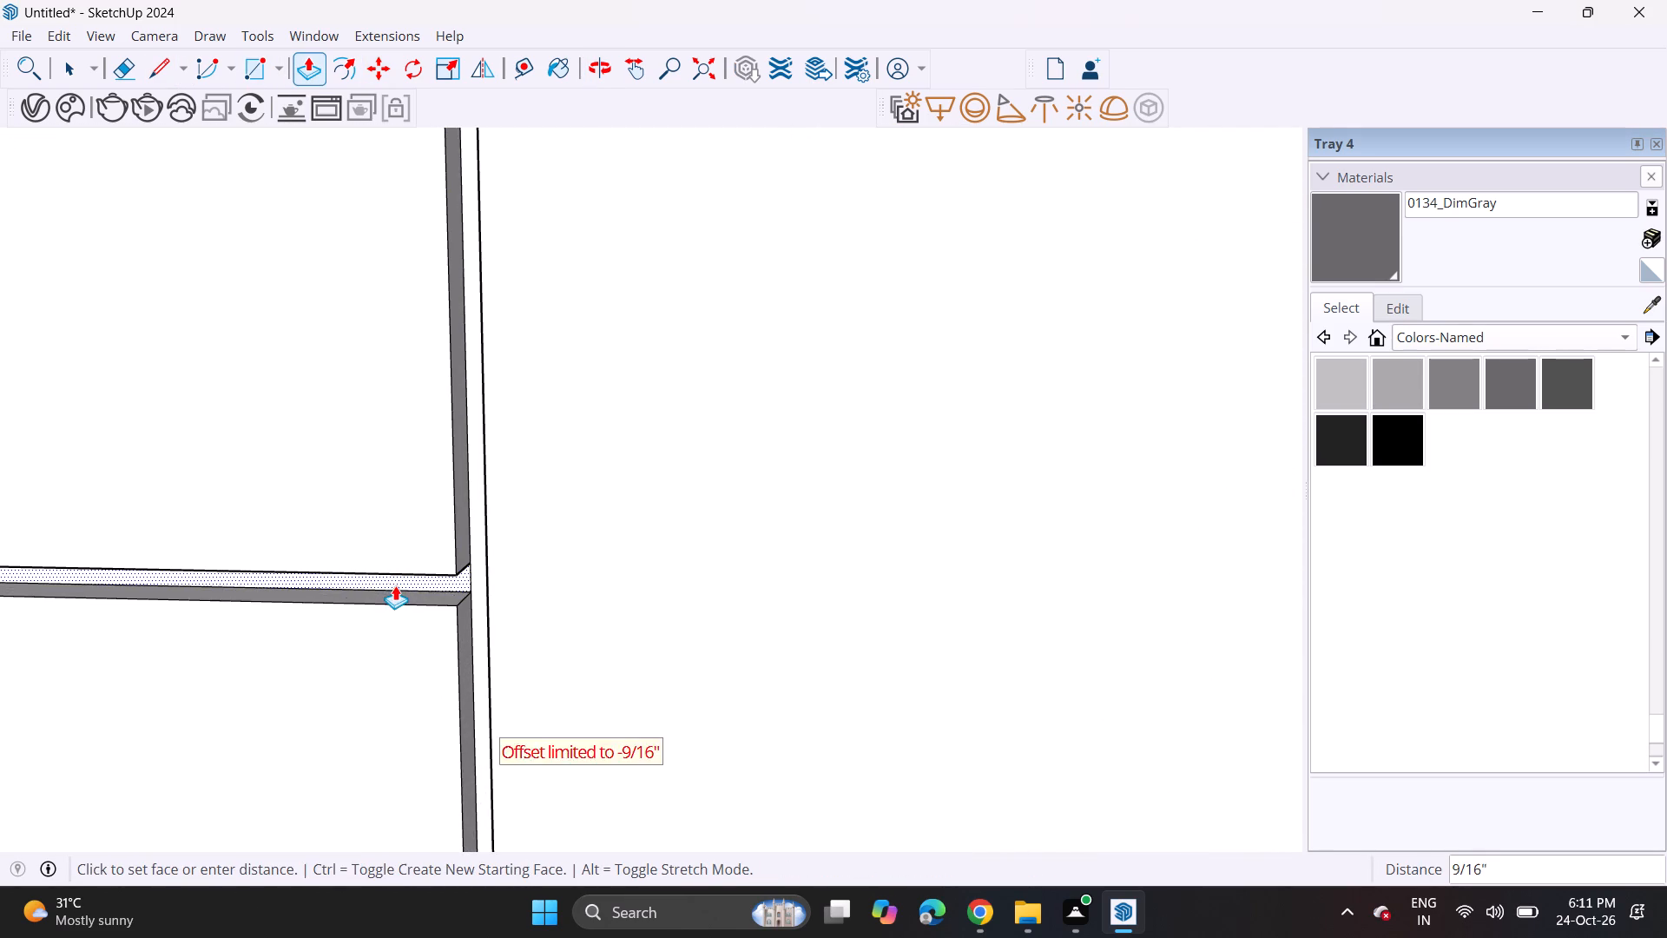
left_click(395, 585)
Repeat the same push depth on the lower drawer gap strip of the second-from-left back-wall cabinet.
scroll(425, 637, "down", 6)
middle_click_drag(445, 638, 495, 345, "shift")
scroll(495, 334, "up", 1, "shift")
scroll(472, 408, "down", 3)
scroll(472, 462, "up", 1)
scroll(472, 472, "down", 3)
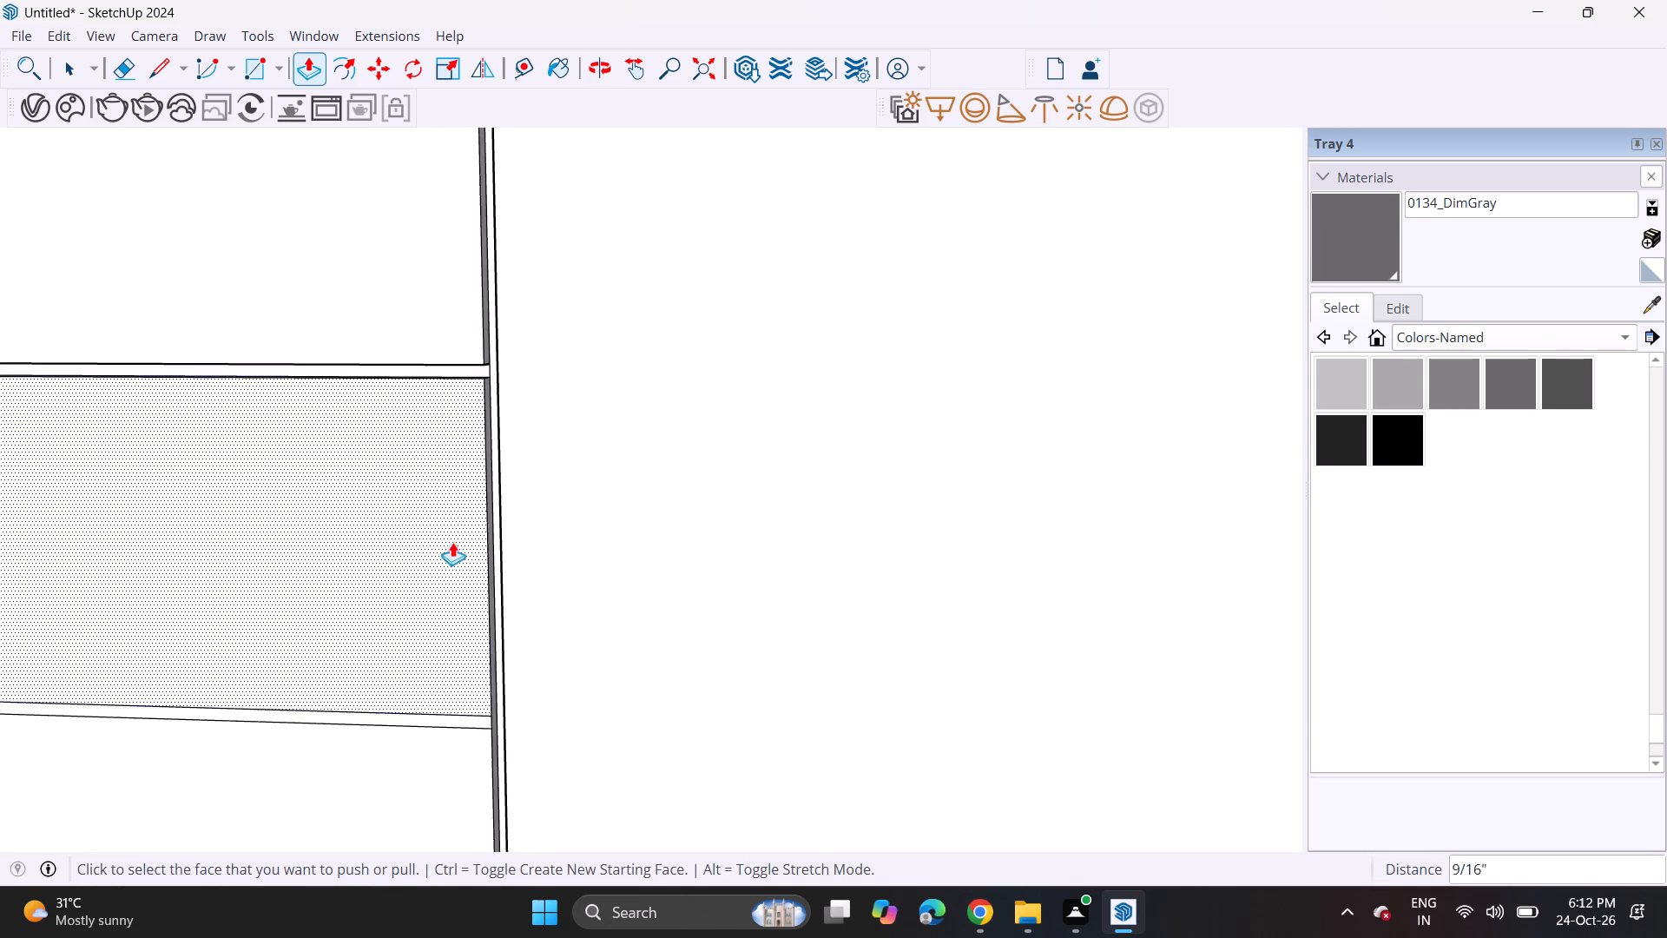
middle_click_drag(452, 542, 453, 220, "shift")
scroll(460, 336, "up", 5)
double_click(453, 453)
scroll(453, 452, "down", 13)
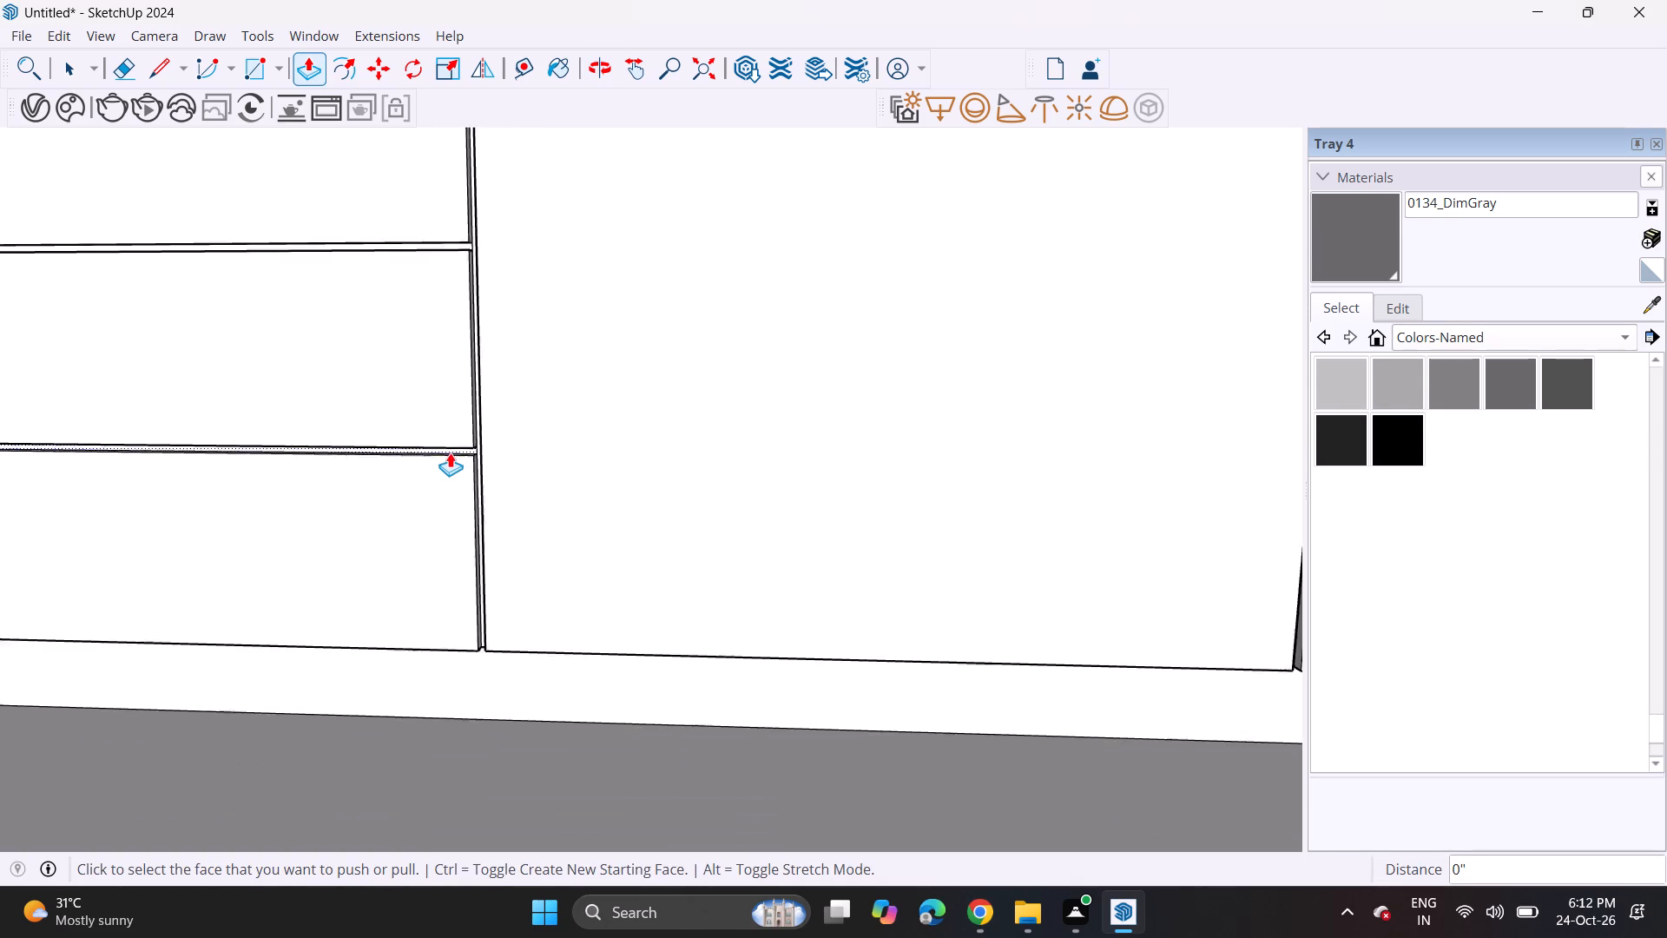
Repeat the same push depth on both drawer gap strips of the fourth-from-left back-wall cabinet.
scroll(450, 452, "down", 8)
scroll(599, 419, "down", 5)
middle_click_drag(590, 409, 24, 459, "shift")
scroll(370, 446, "up", 6)
middle_click_drag(173, 436, 517, 368)
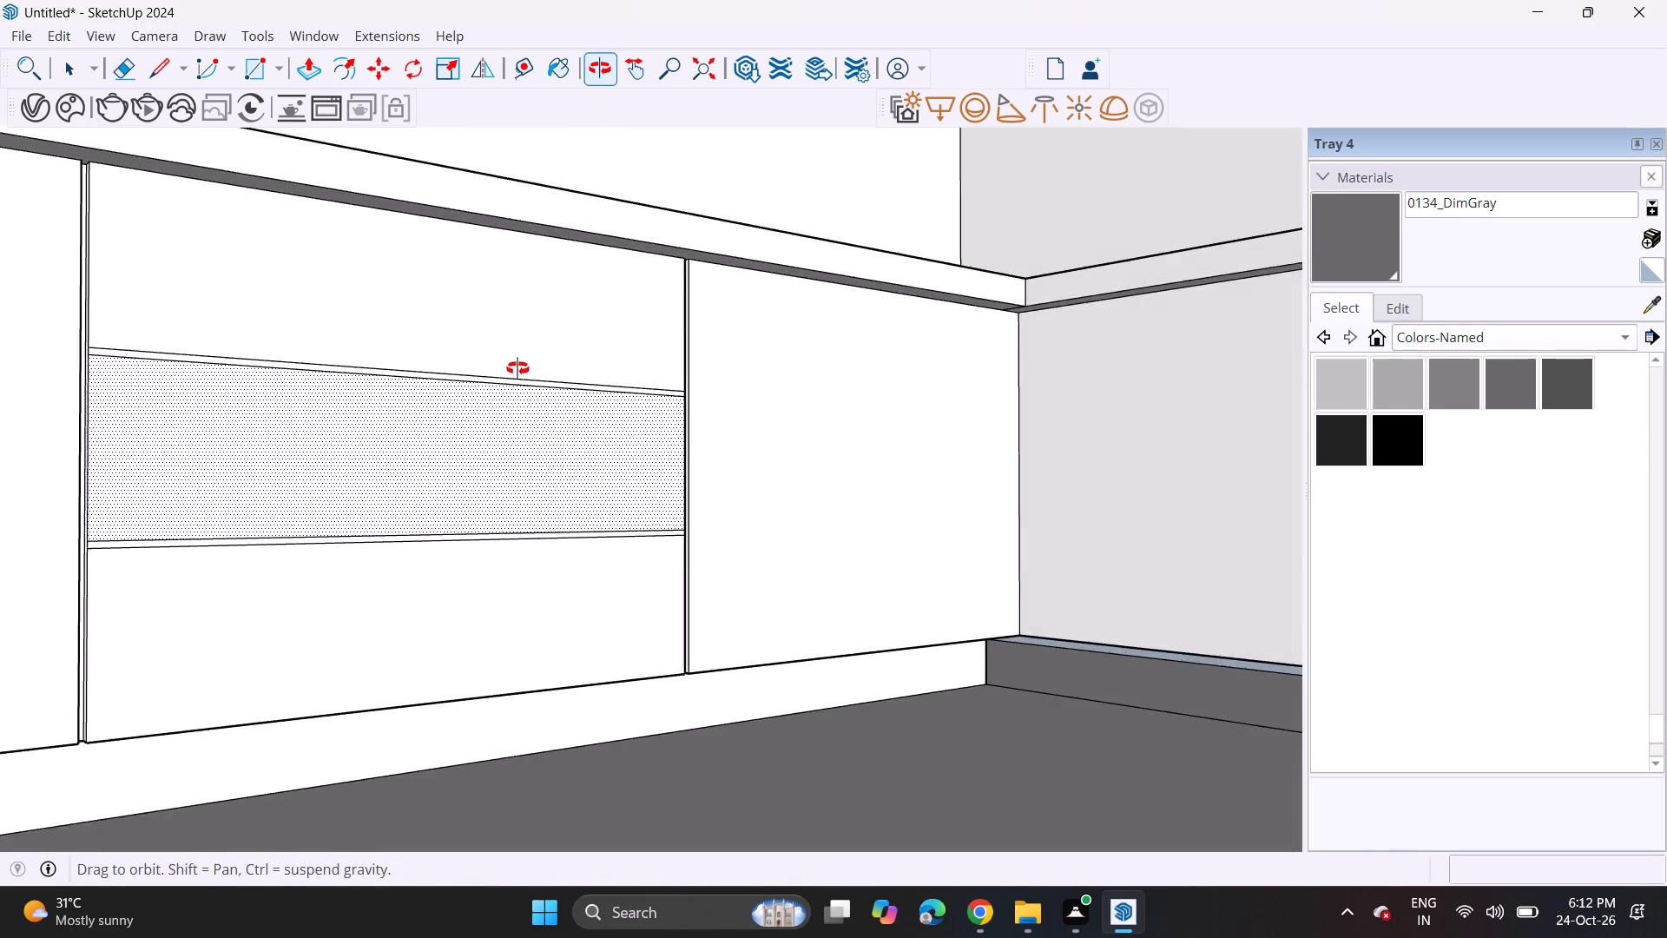
middle_click_drag(517, 368, 530, 375)
scroll(181, 342, "up", 6)
double_click(94, 375)
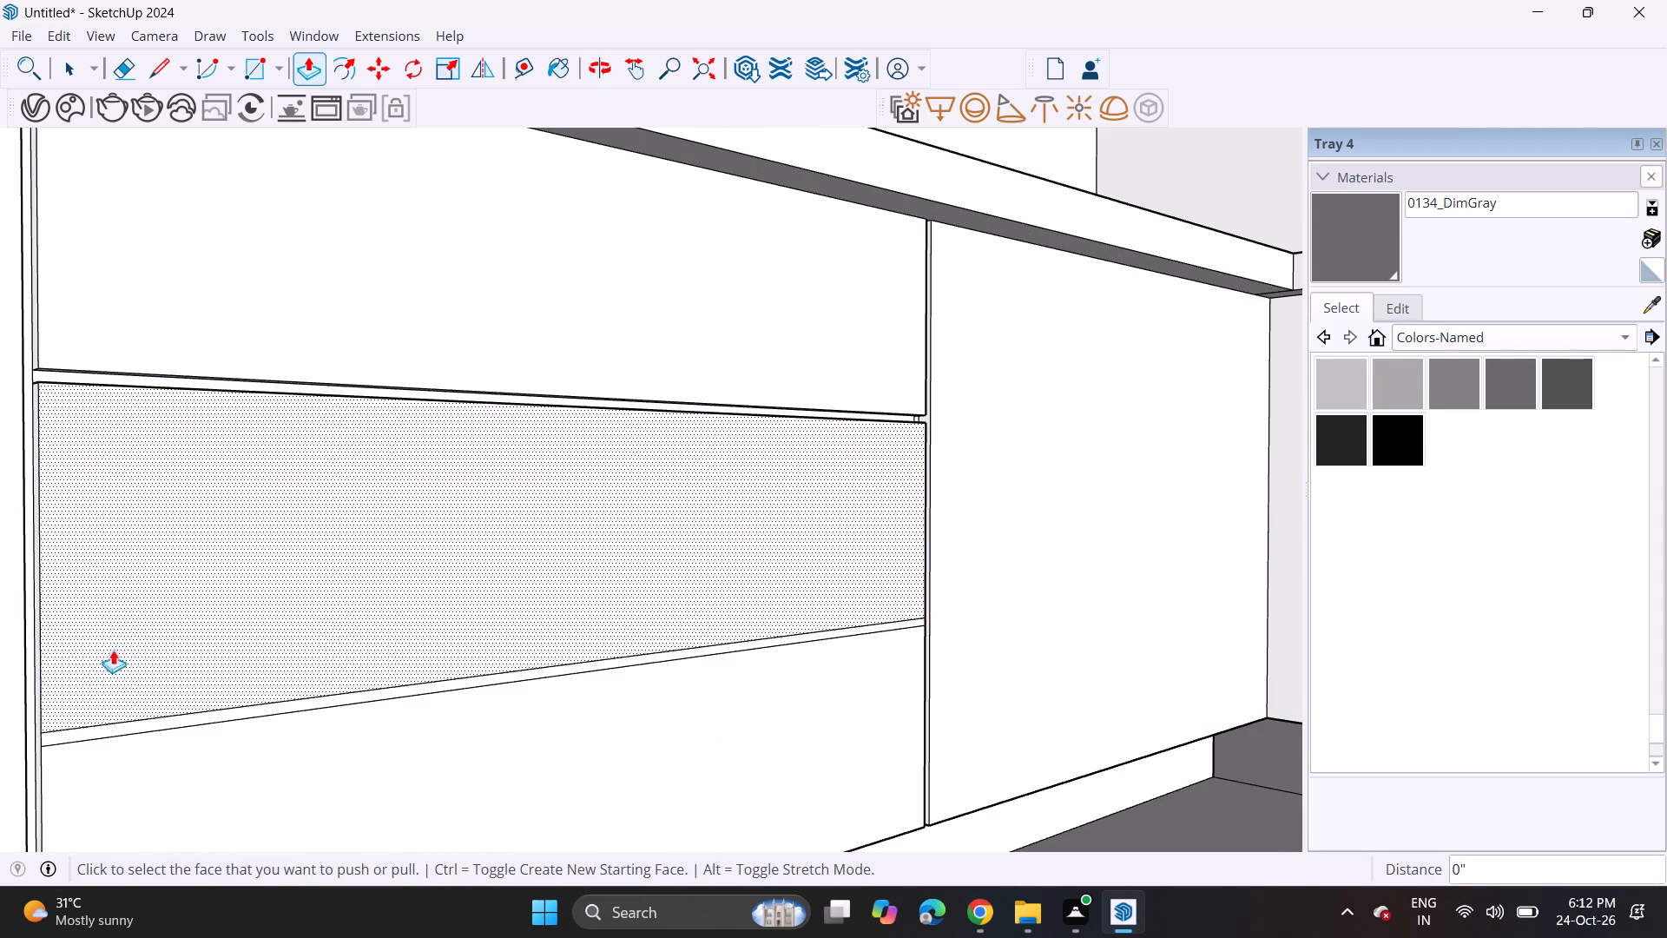
double_click(113, 729)
Inspect the drawer fronts and gaps along the back-wall lower cabinets from several angles.
scroll(299, 536, "down", 4)
scroll(293, 536, "up", 1)
scroll(290, 536, "down", 8)
middle_click_drag(344, 501, 545, 462)
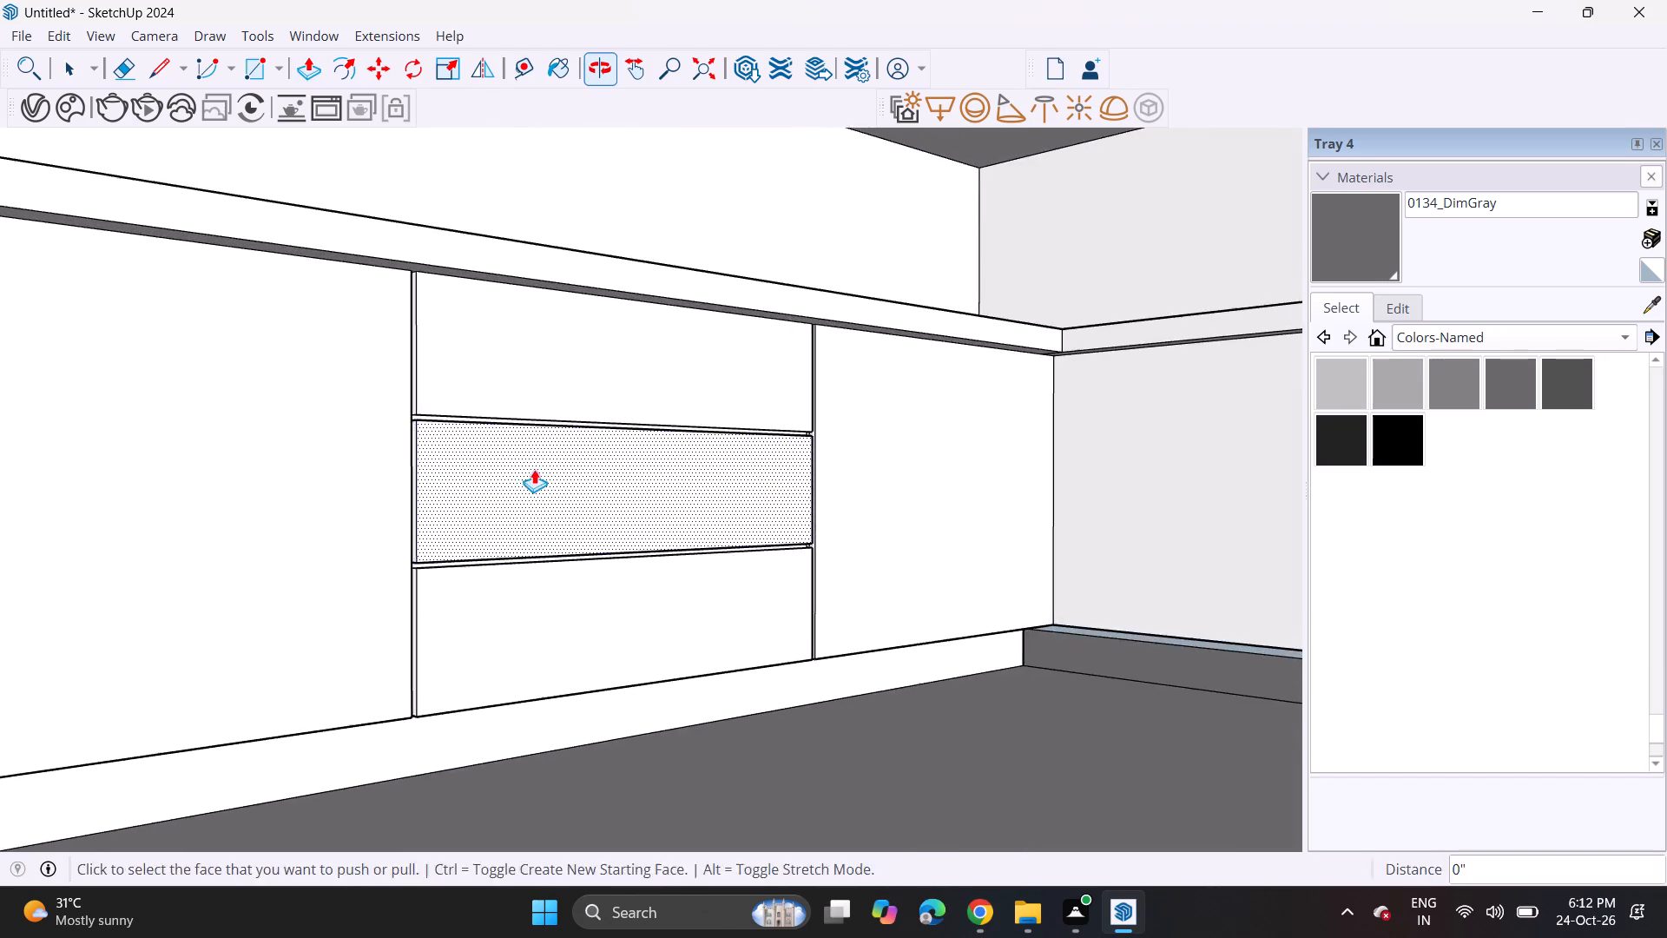
middle_click_drag(504, 467, 194, 467)
scroll(56, 452, "down", 11)
middle_click_drag(121, 467, 503, 482, "shift")
middle_click_drag(333, 469, 321, 467)
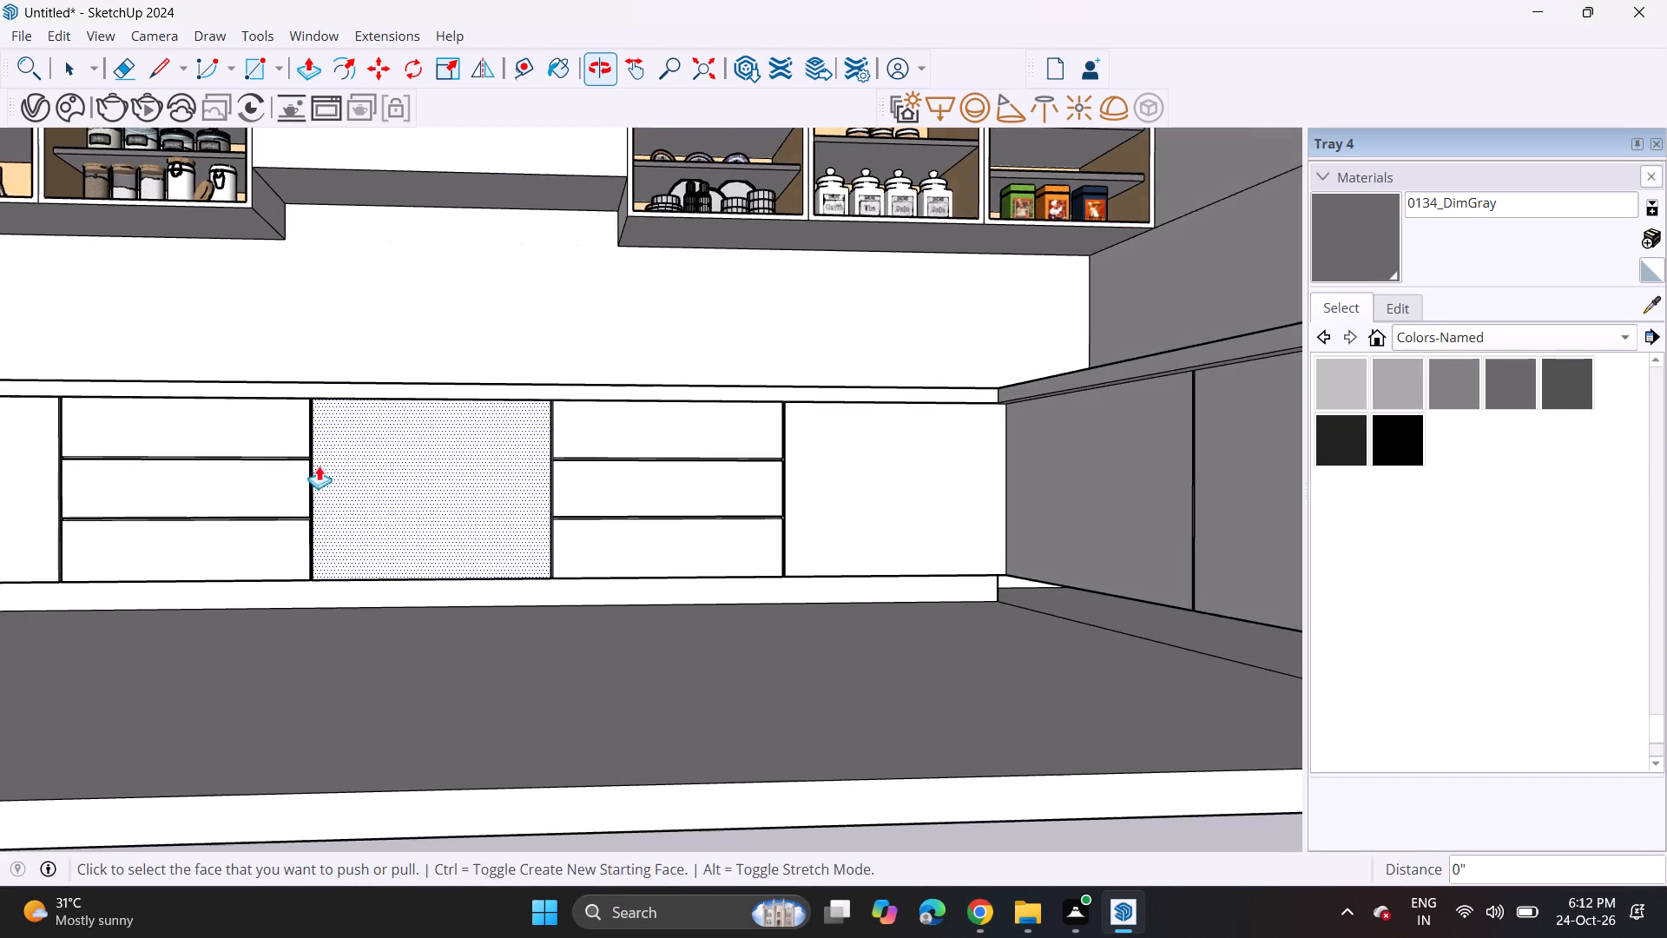
scroll(290, 463, "down", 4)
middle_click_drag(305, 466, 516, 459, "shift")
middle_click_drag(503, 466, 613, 453)
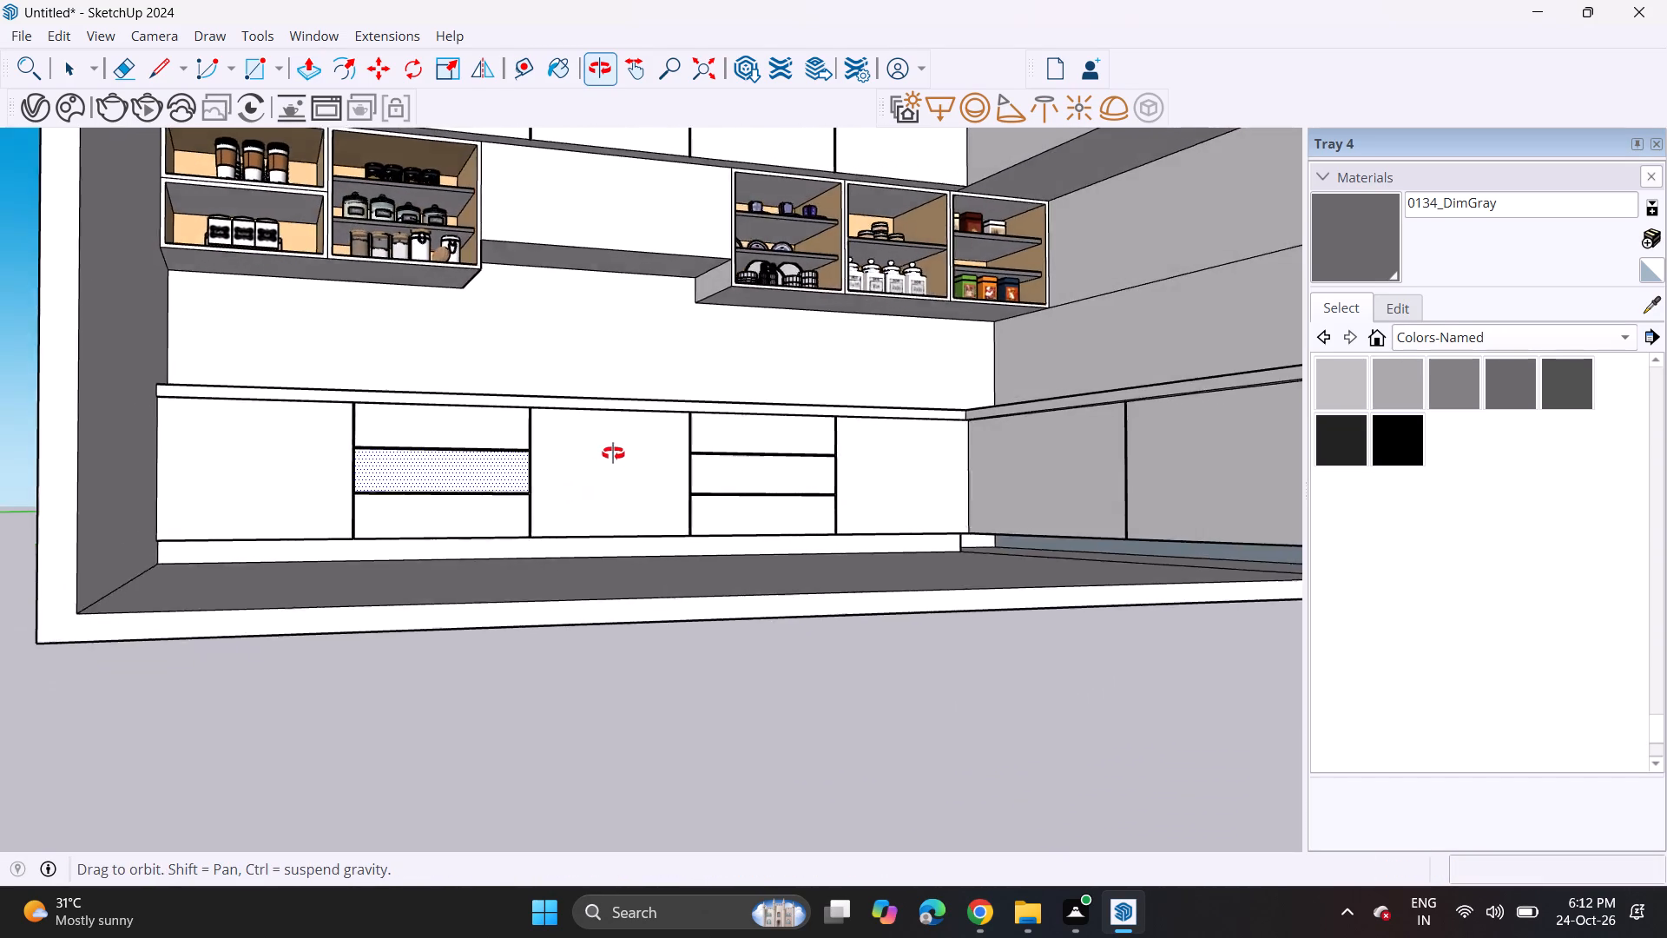
middle_click_drag(613, 453, 598, 442)
Extend the toe kick under the side-wall lower cabinets from the corner to their open end, with a final pull of about 3' 10 3/8".
middle_click_drag(928, 462, 645, 281, "shift")
scroll(645, 281, "up", 1)
middle_click_drag(645, 281, 651, 403)
scroll(645, 297, "down", 1)
scroll(651, 403, "up", 2)
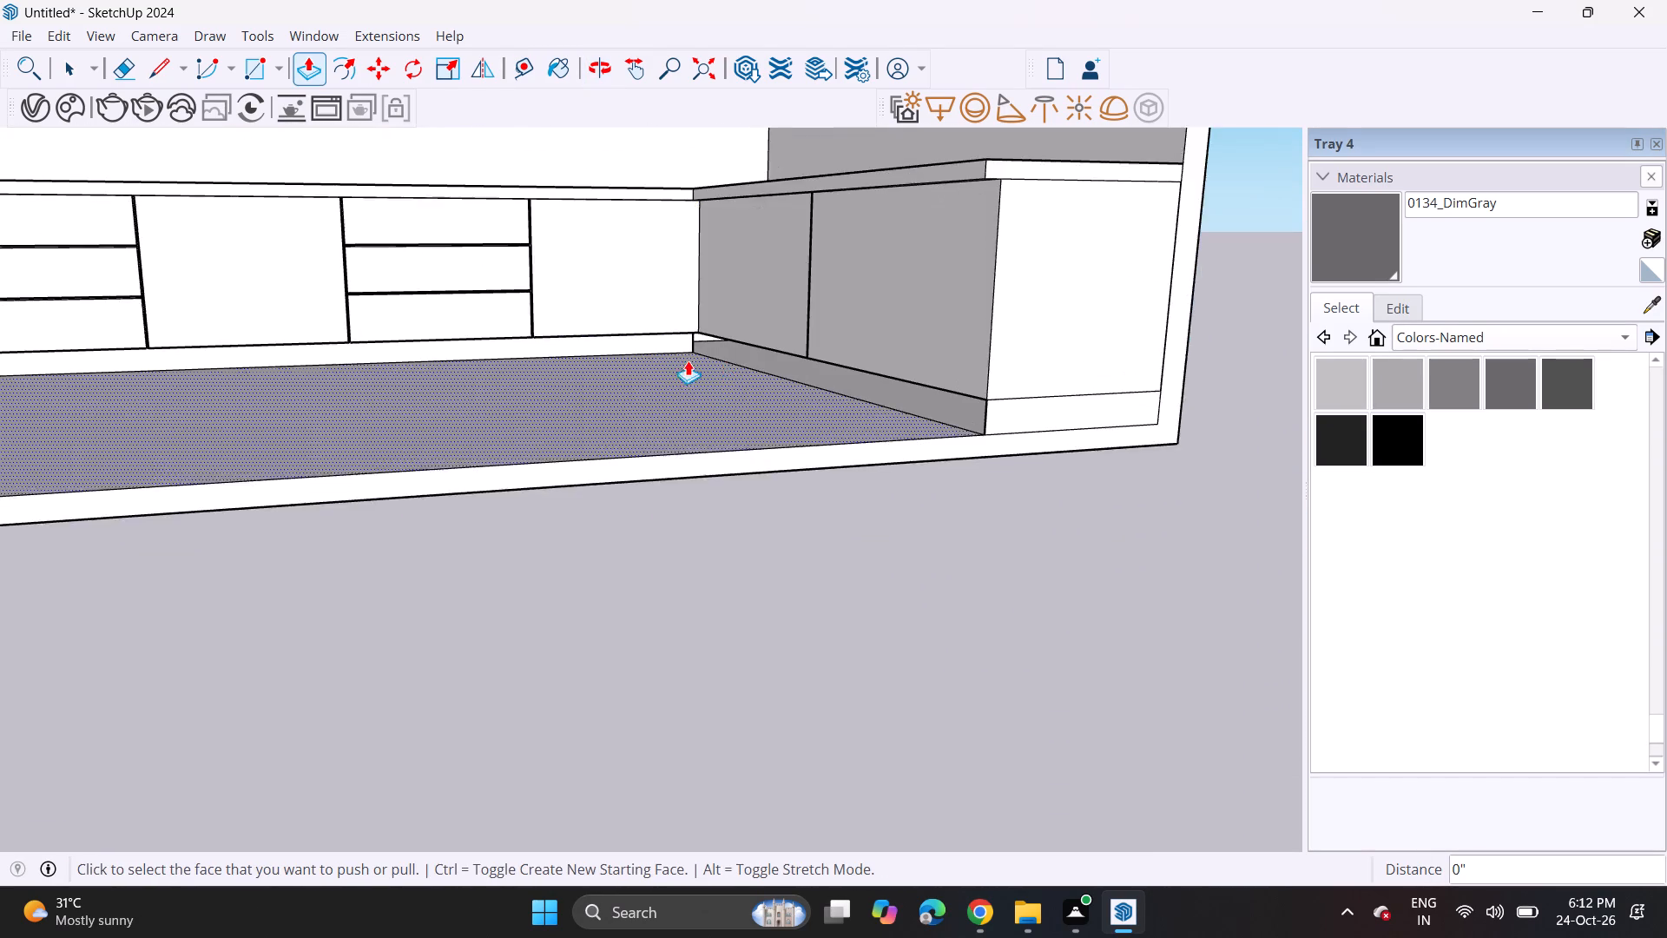
scroll(688, 360, "up", 4)
left_click(705, 326)
scroll(801, 391, "down", 5)
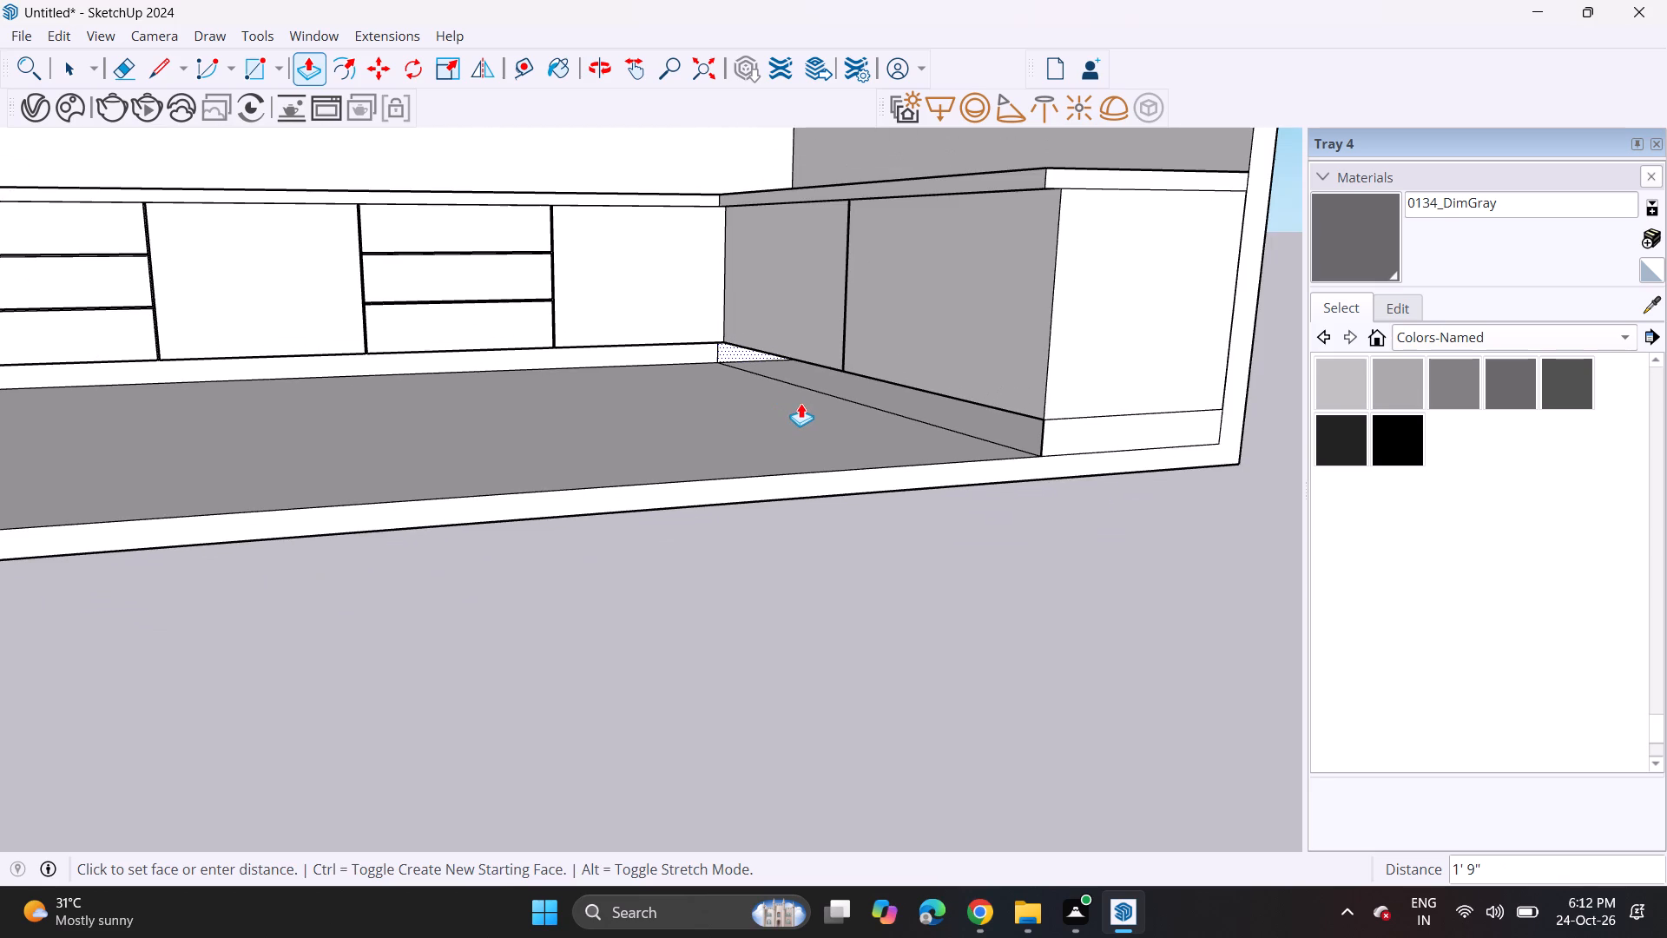
left_click(801, 403)
left_click(737, 350)
left_click(1061, 432)
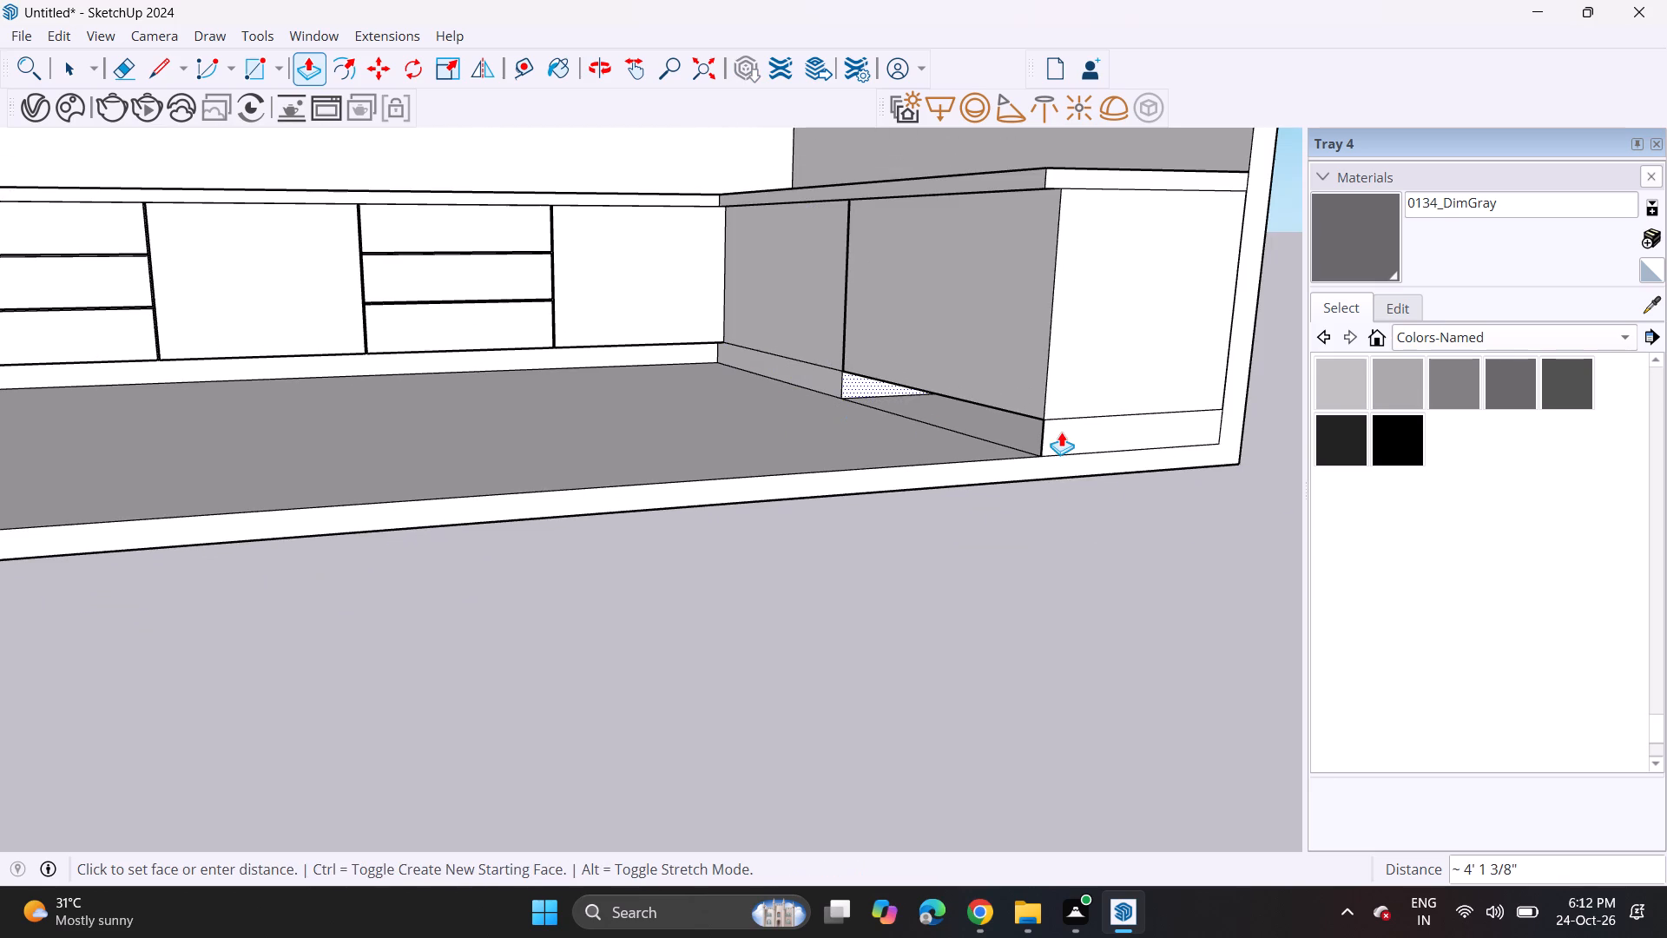
left_click(863, 386)
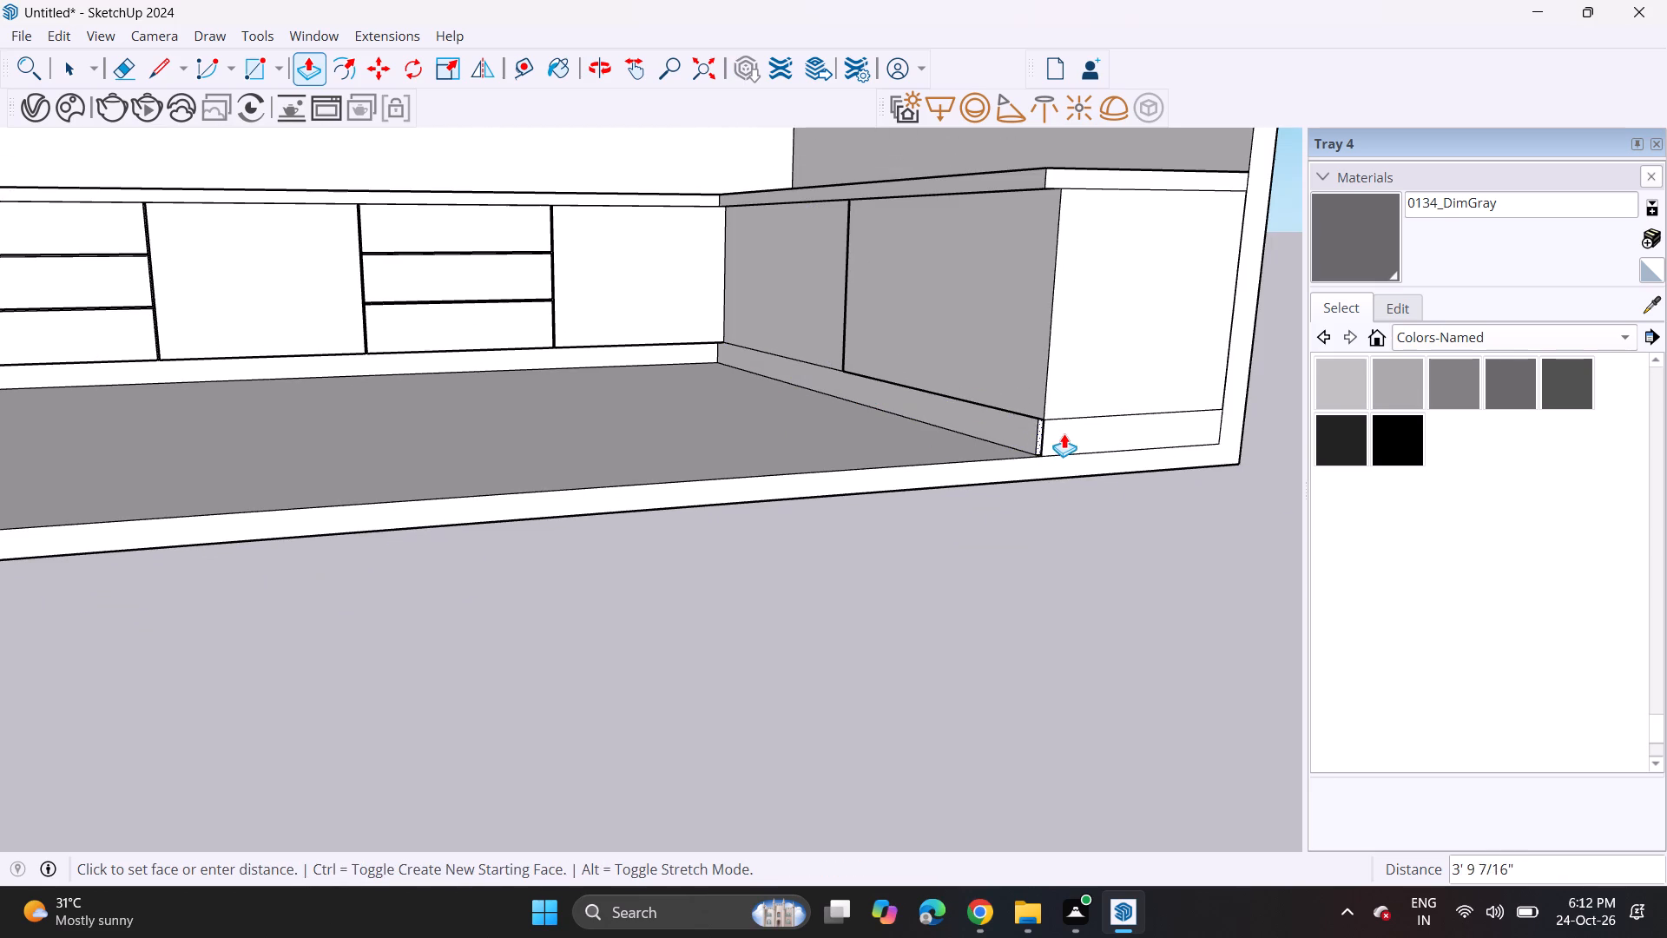
left_click(1078, 442)
Pull the back face of the side-wall toe kick 2' to the side wall, filling the space under the end cabinet.
middle_click_drag(1042, 433, 730, 402)
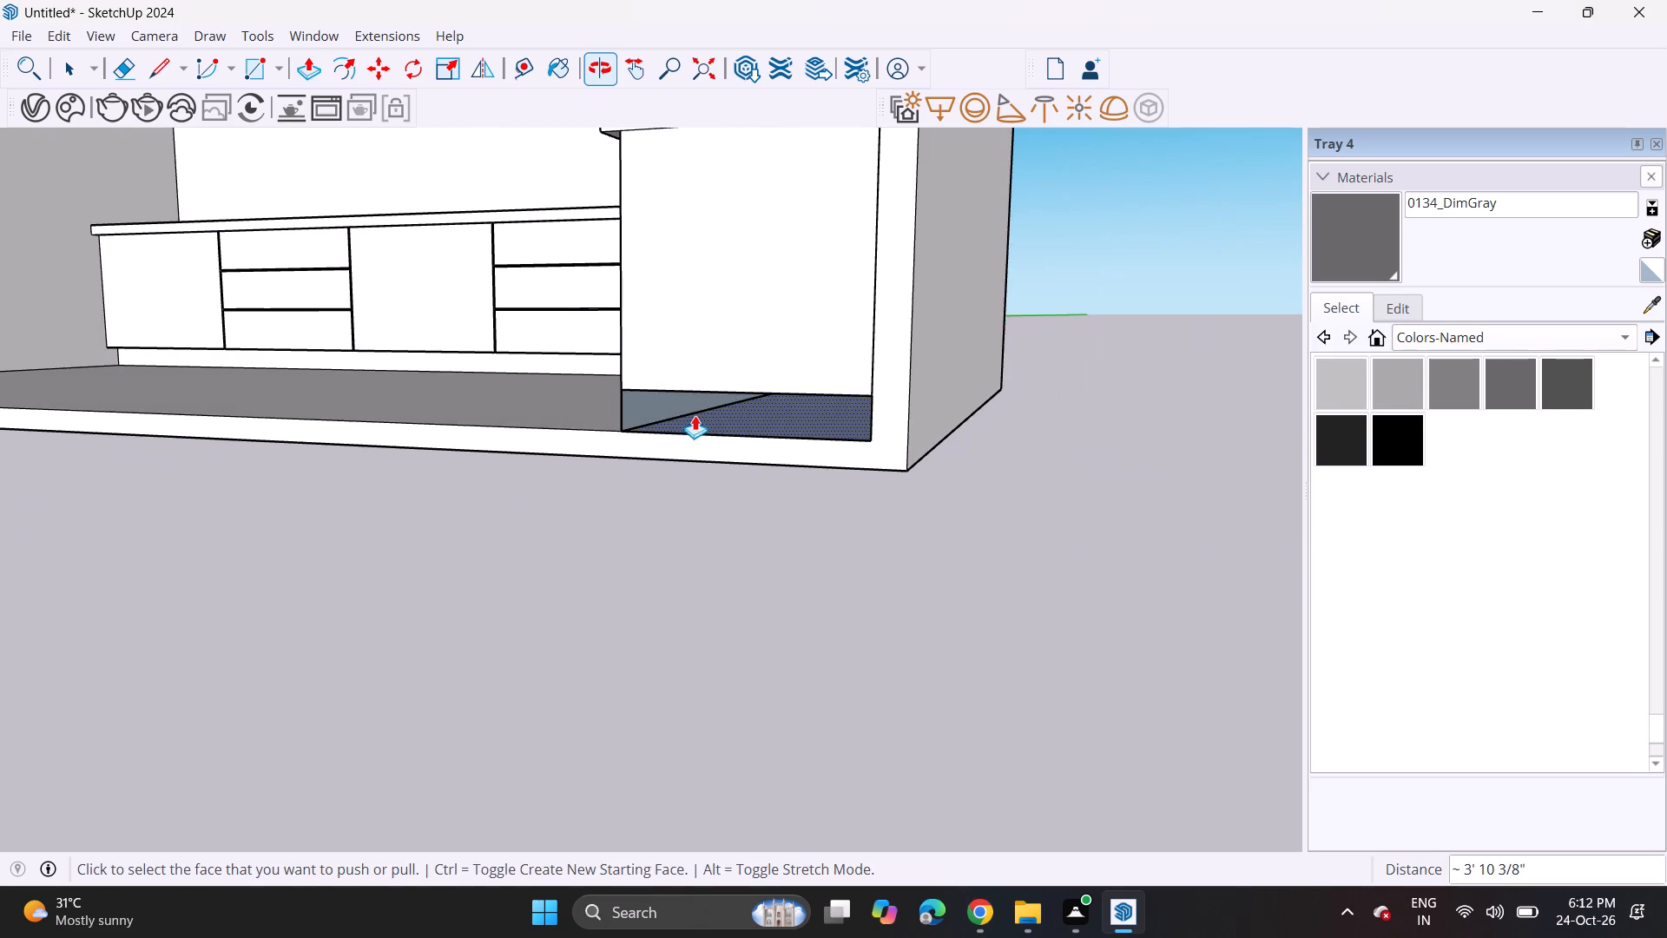
left_click(680, 405)
left_click(874, 436)
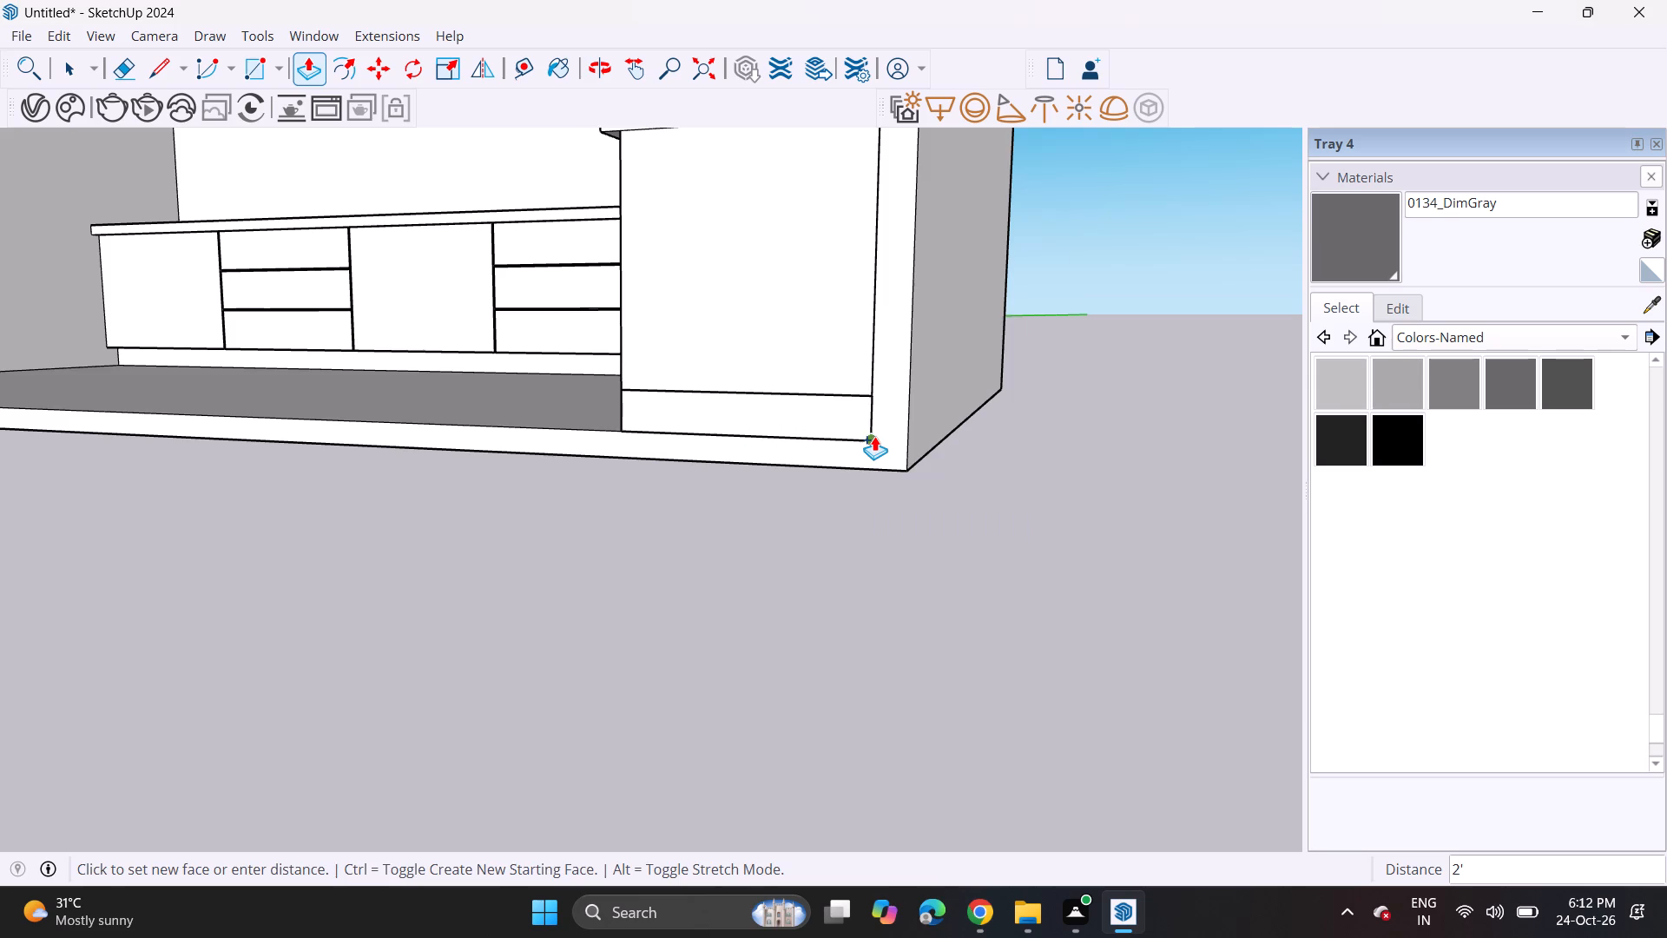
Examine the whole kitchen from the front, including the upper cabinets, open shelves and lower cabinet fronts.
middle_click_drag(606, 373, 1013, 339)
scroll(955, 314, "down", 4)
middle_click_drag(893, 278, 1024, 421, "shift")
middle_click_drag(904, 425, 806, 437)
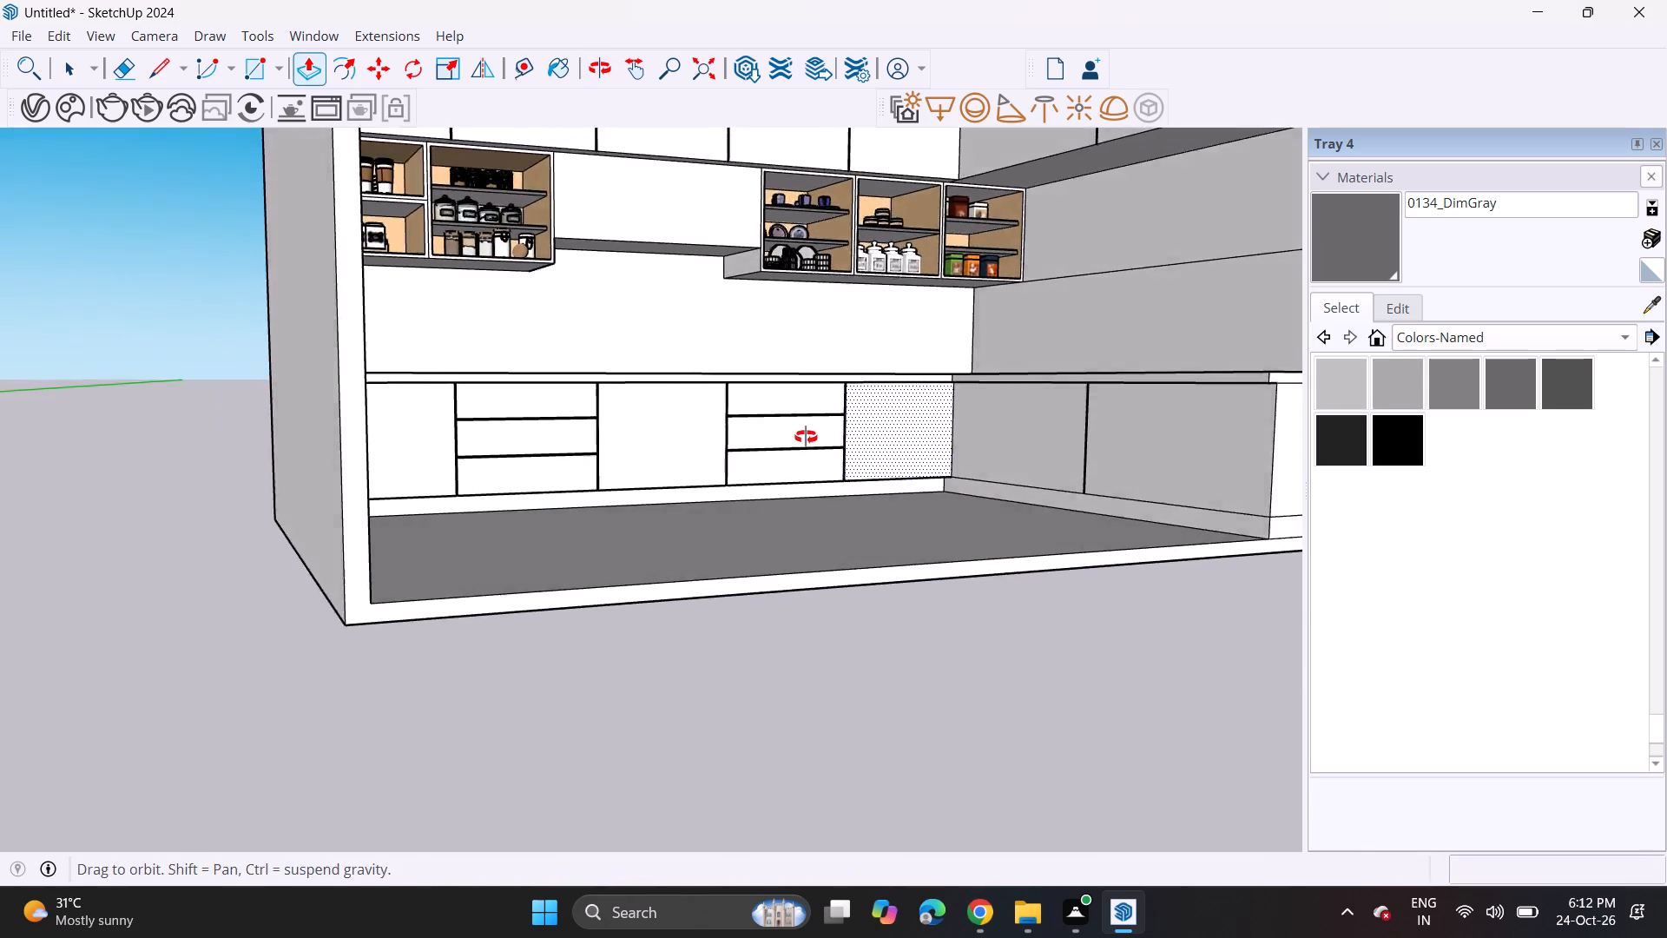
middle_click_drag(806, 437, 642, 446)
middle_click_drag(629, 324, 703, 506, "shift")
middle_click_drag(714, 496, 708, 459)
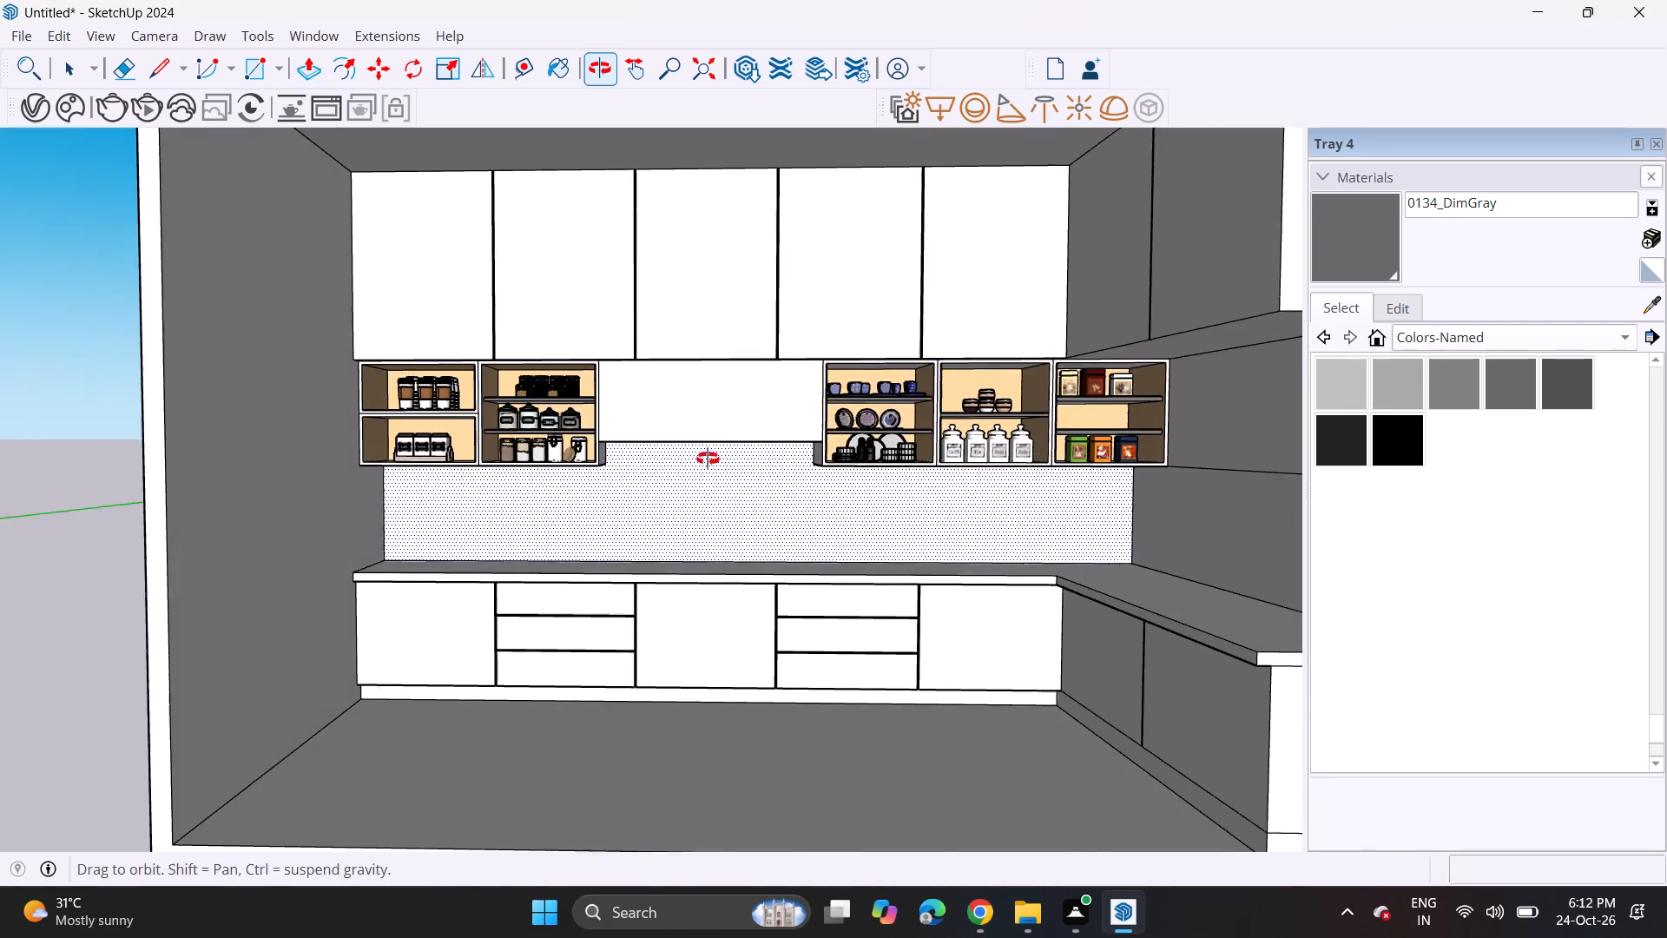
middle_click_drag(708, 459, 706, 454)
middle_click_drag(718, 426, 733, 442, "shift")
middle_click_drag(732, 442, 741, 416)
scroll(744, 419, "up", 2)
middle_click_drag(740, 418, 704, 407)
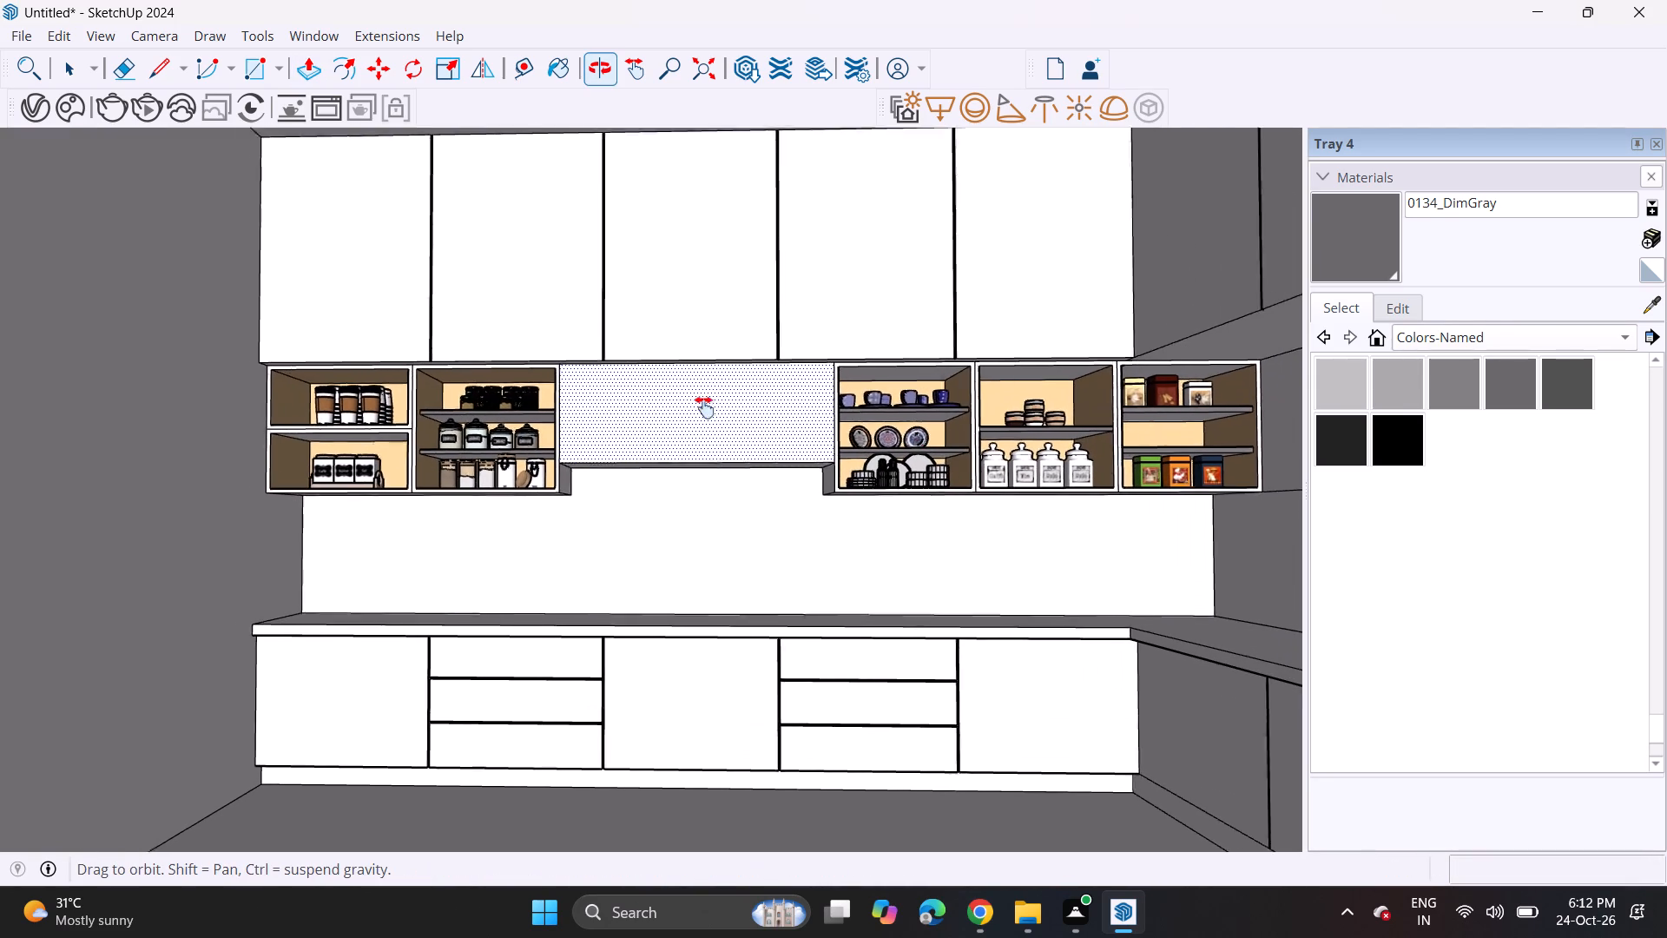
middle_click_drag(704, 407, 686, 436)
scroll(686, 435, "down", 1)
middle_click_drag(686, 435, 719, 435)
middle_click_drag(719, 435, 714, 437)
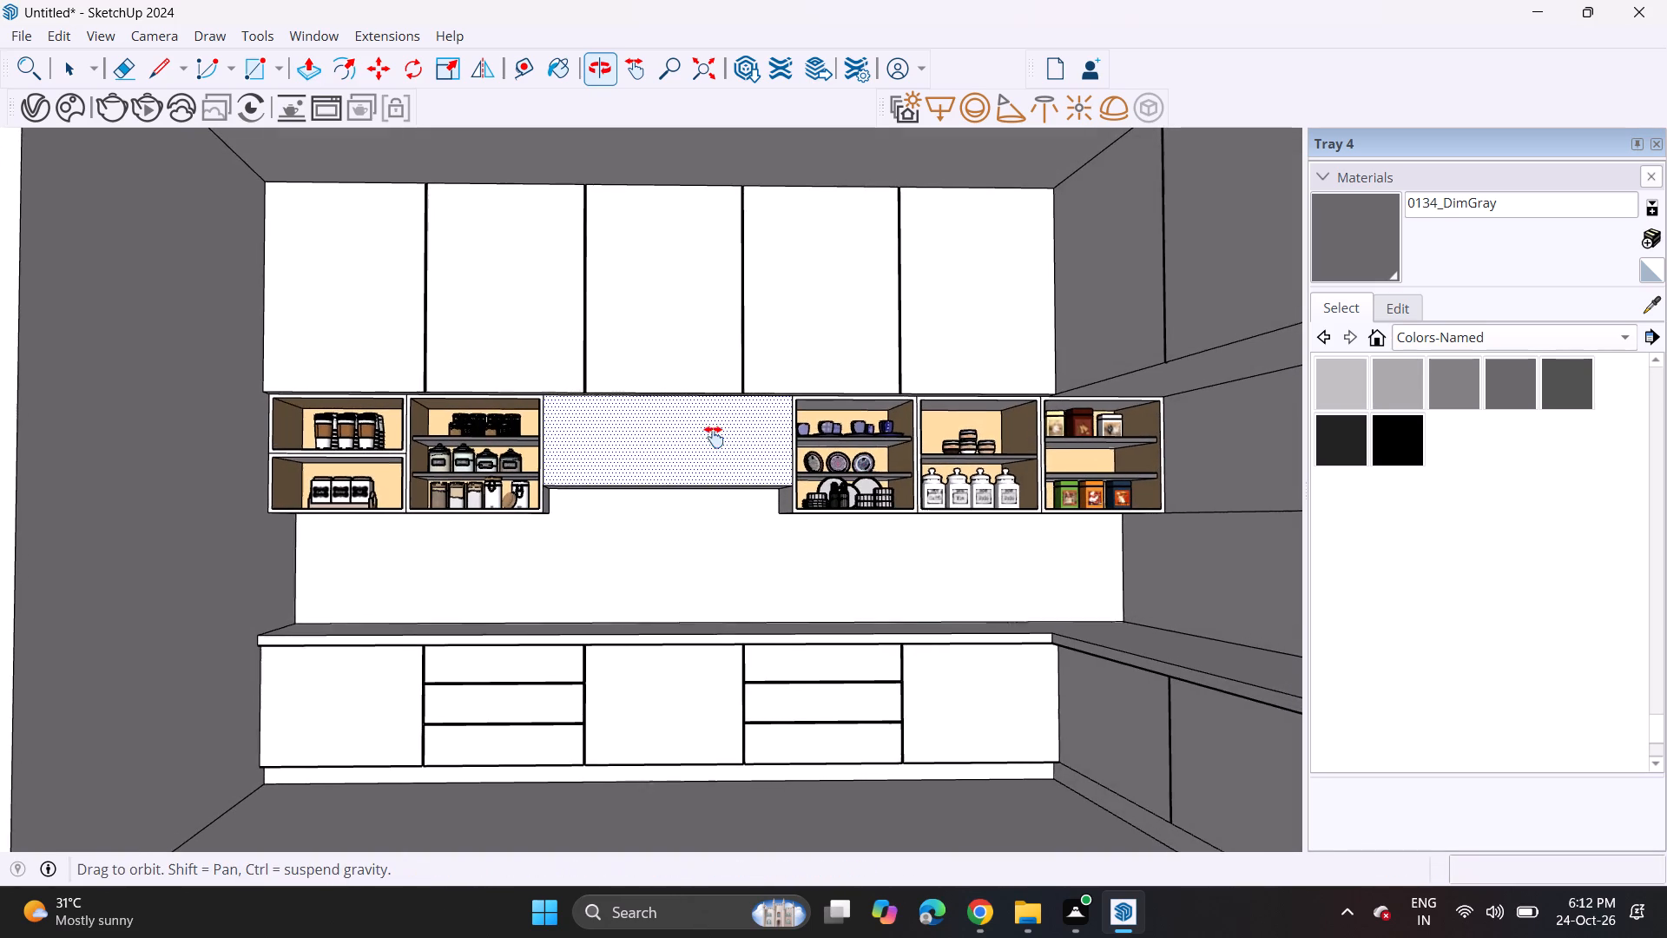
middle_click_drag(714, 437, 701, 441)
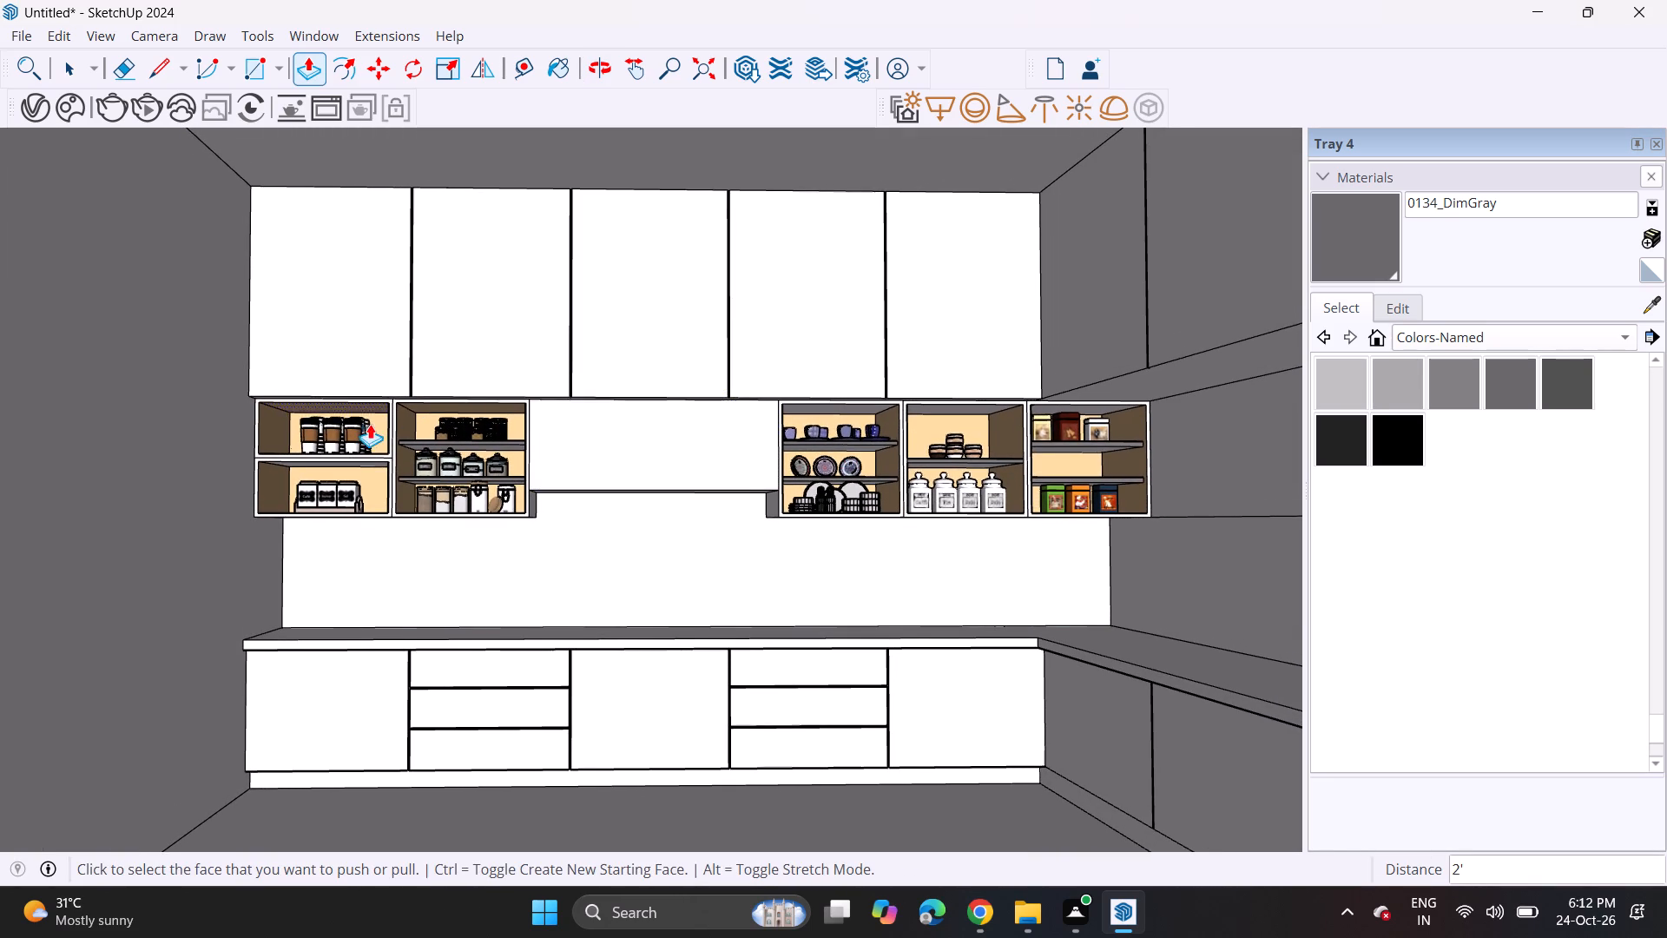
Draw a 3' by 7' door rectangle on the empty side wall, starting from its floor edge.
scroll(368, 424, "down", 4)
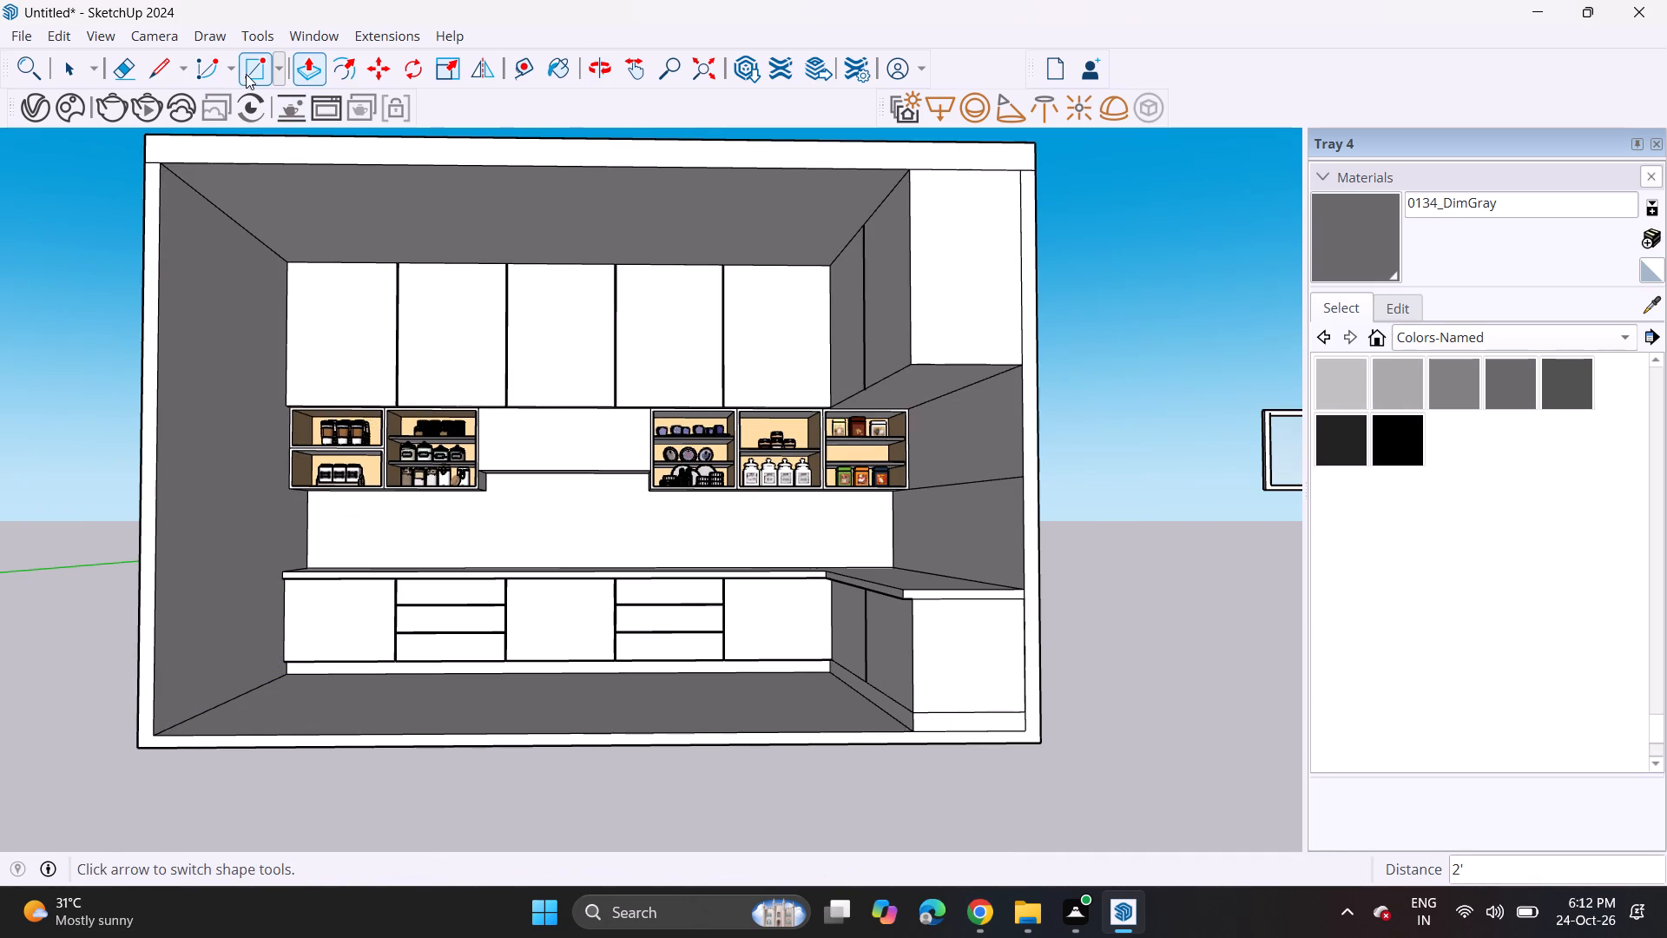
left_click(246, 74)
middle_click_drag(241, 627, 103, 723)
scroll(234, 692, "up", 3)
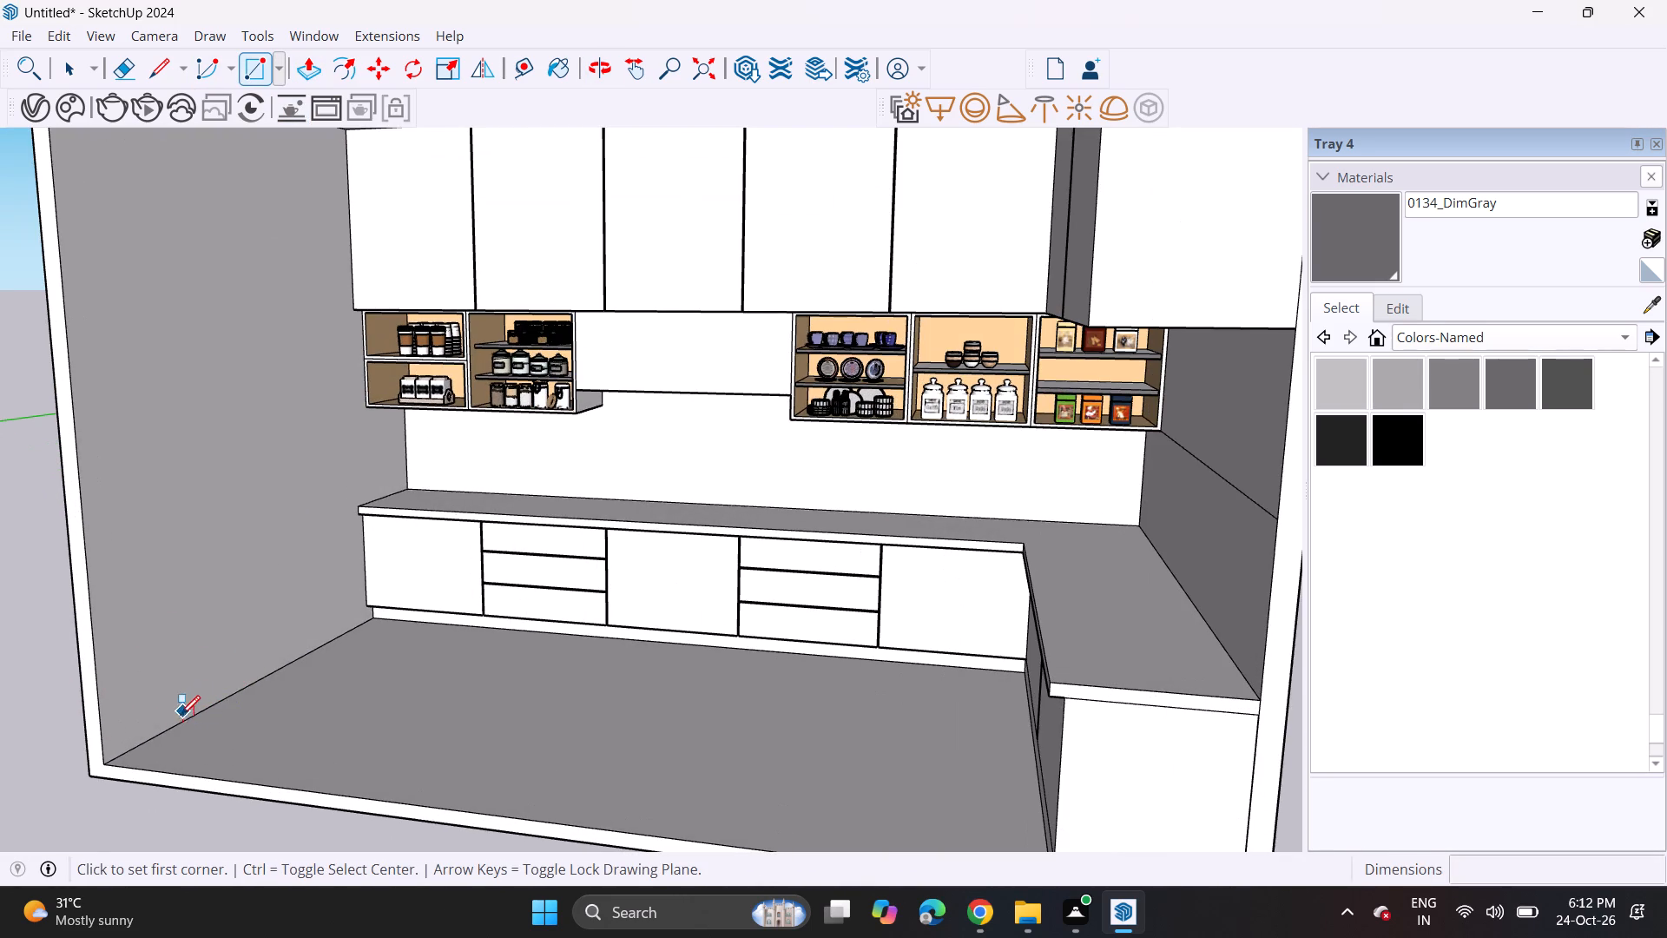
left_click(170, 725)
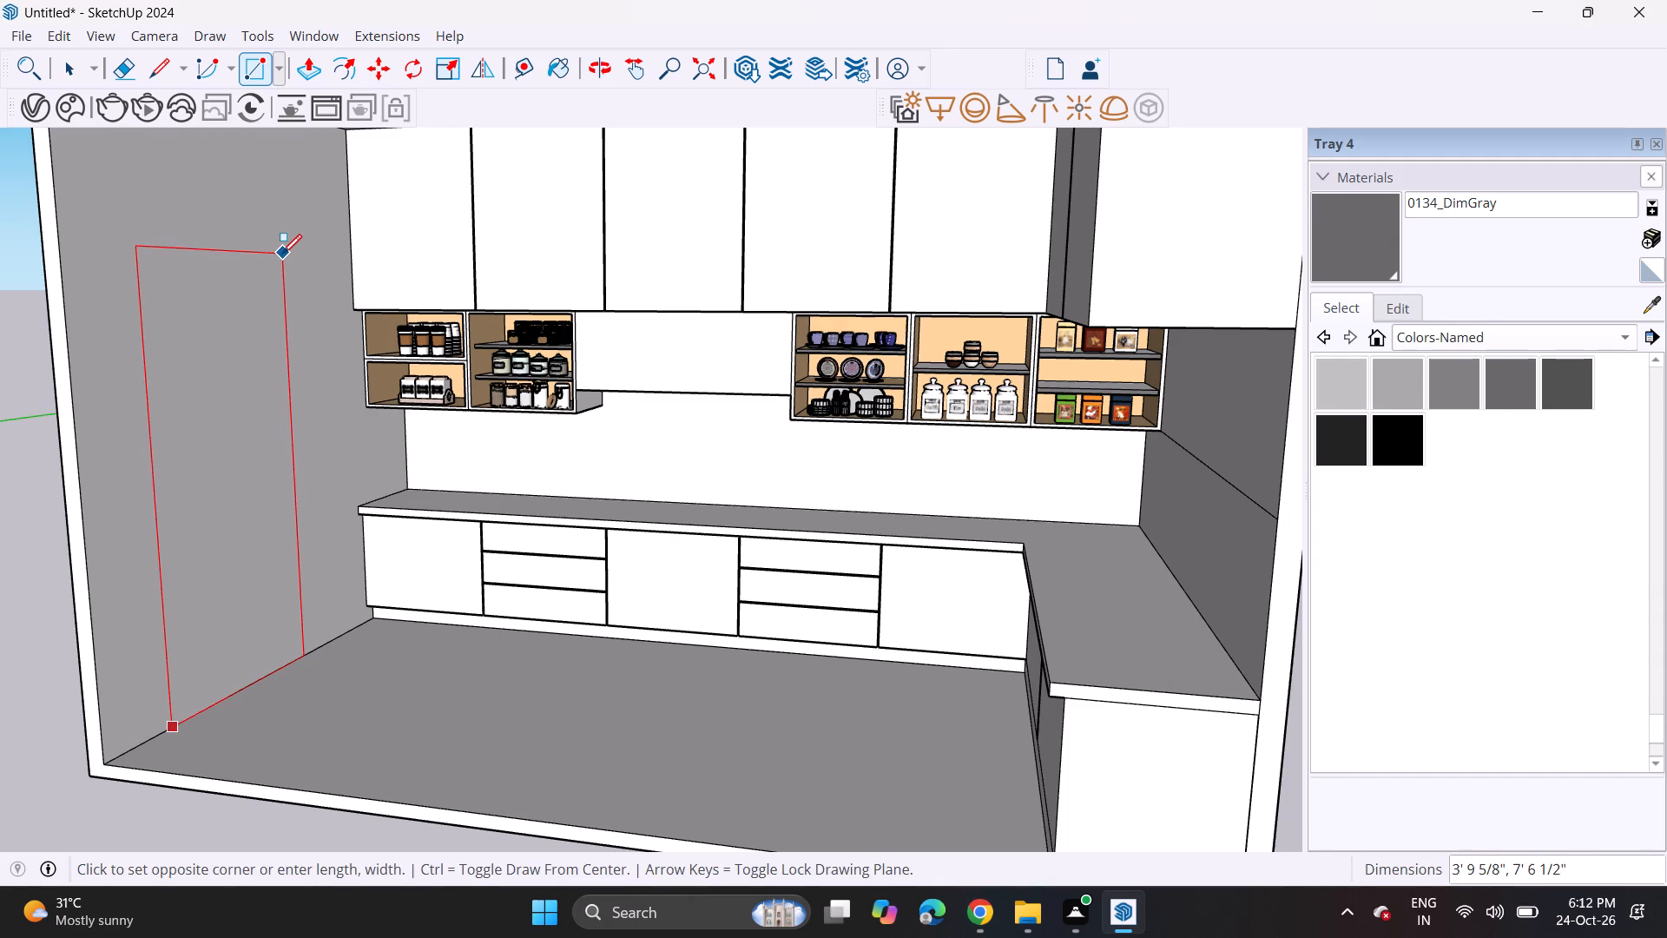
type("3',7'")
key("Return")
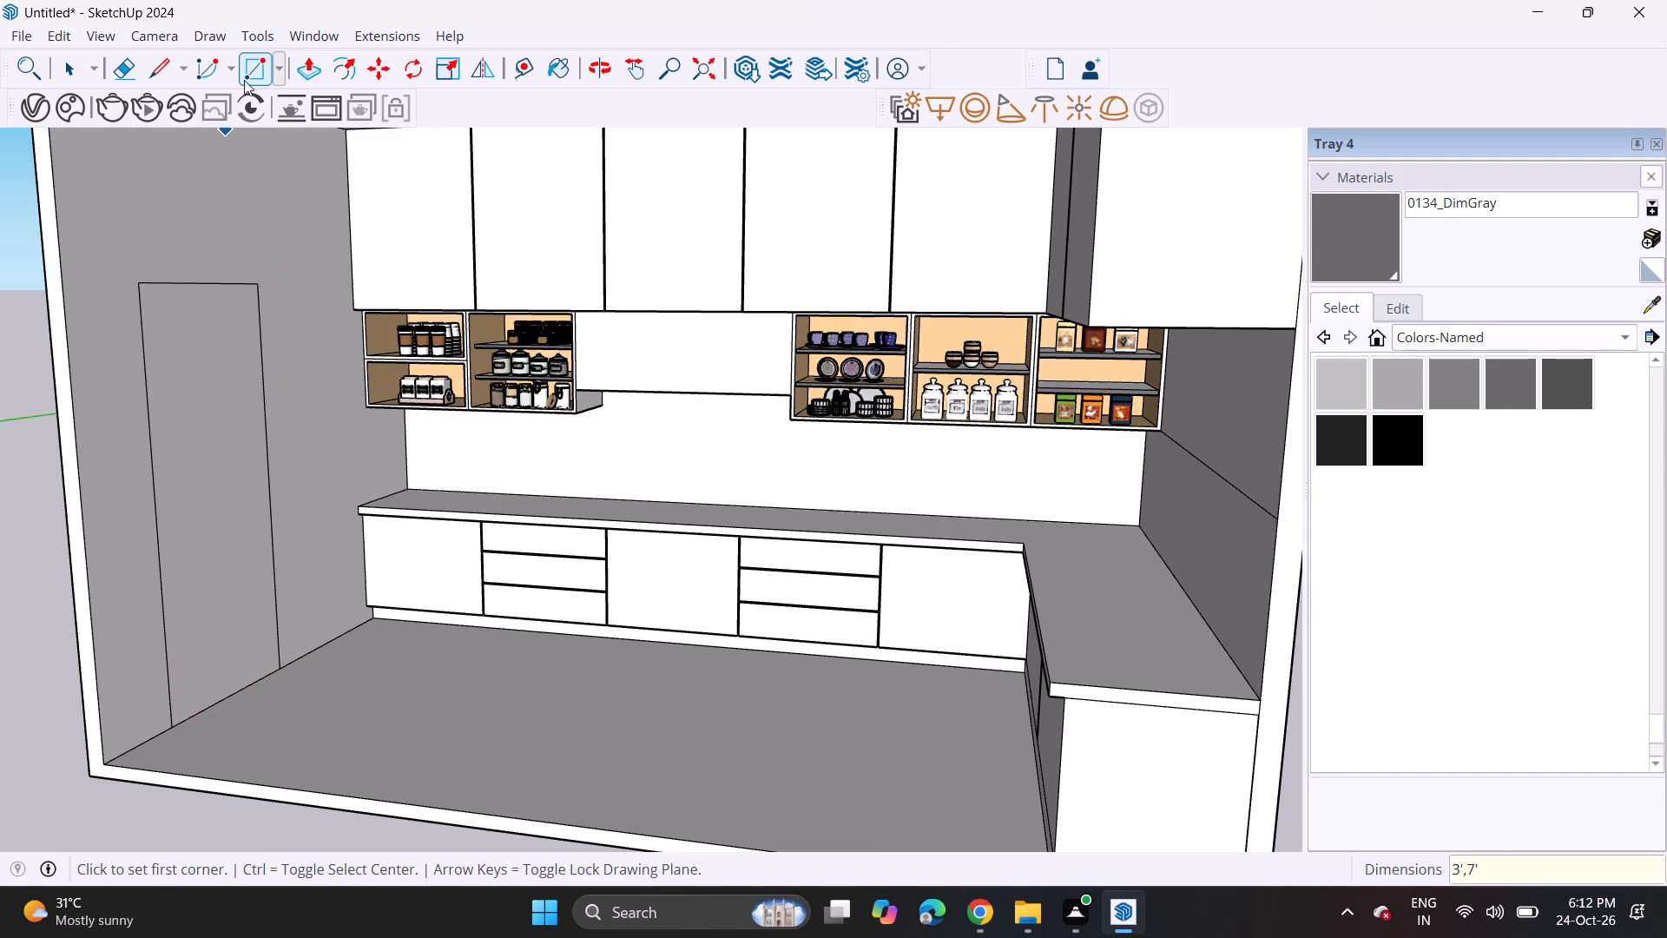
Push the door rectangle through the side wall to cut the opening.
left_click(317, 65)
left_click(208, 399)
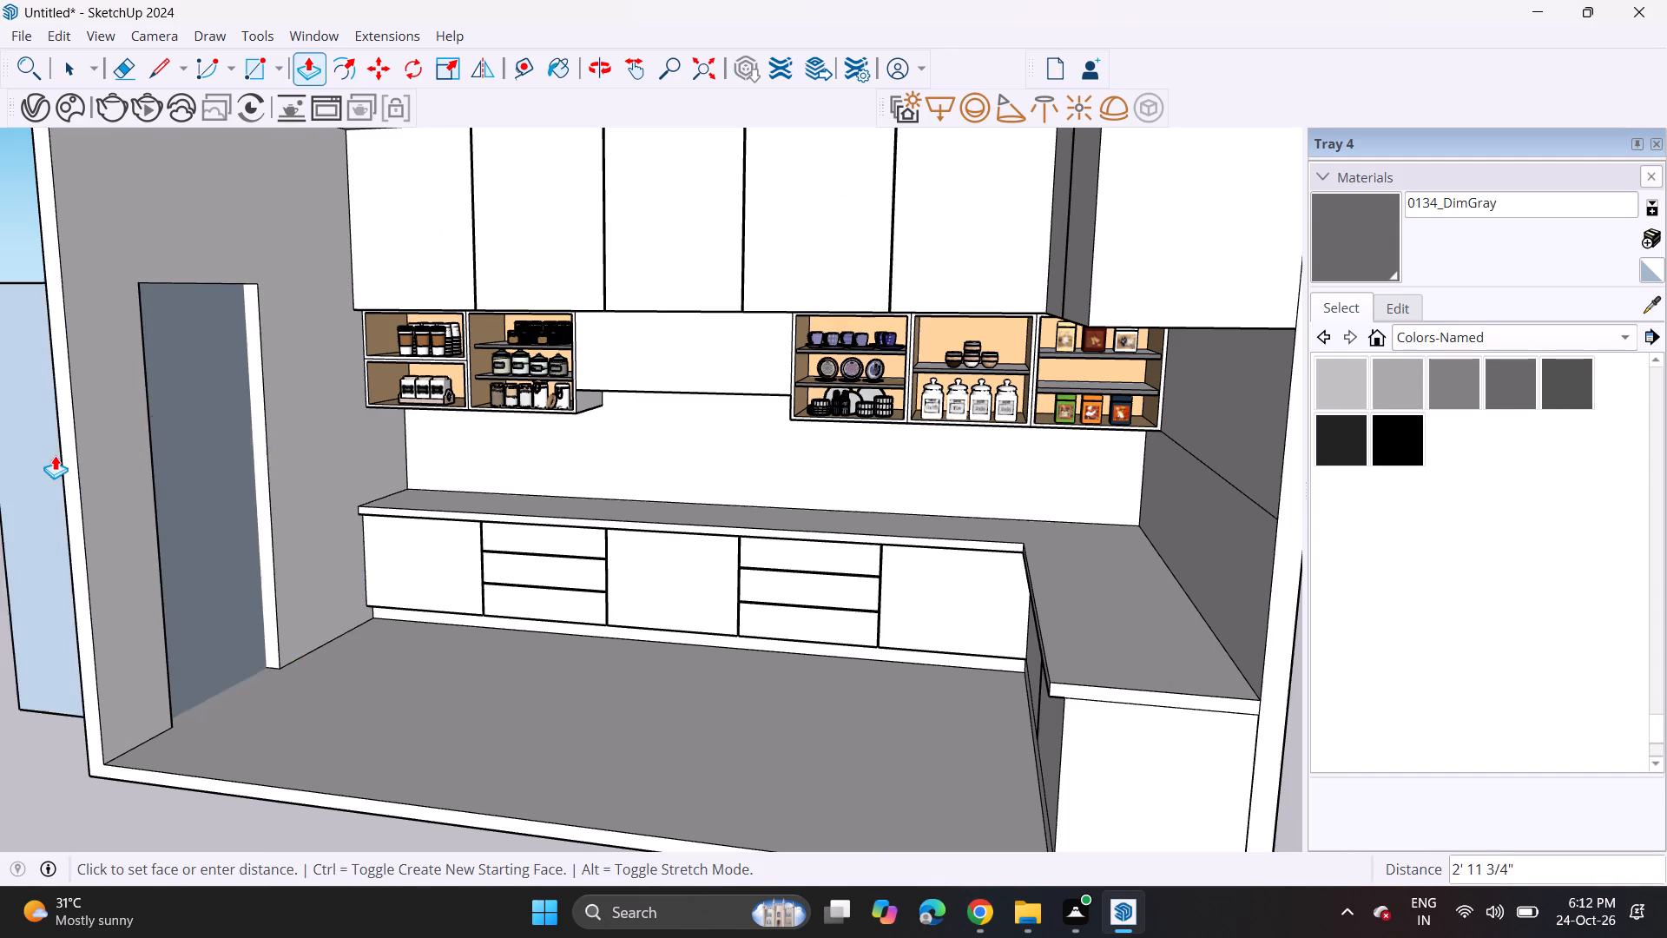
left_click(56, 458)
Widen the door opening by pushing its jamb nearest the back-wall cabinets further toward them.
middle_click_drag(186, 498, 291, 445)
scroll(337, 402, "up", 1)
middle_click_drag(337, 402, 306, 435, "shift")
scroll(305, 435, "down", 1, "shift")
scroll(302, 435, "up", 1)
middle_click_drag(300, 435, 352, 413)
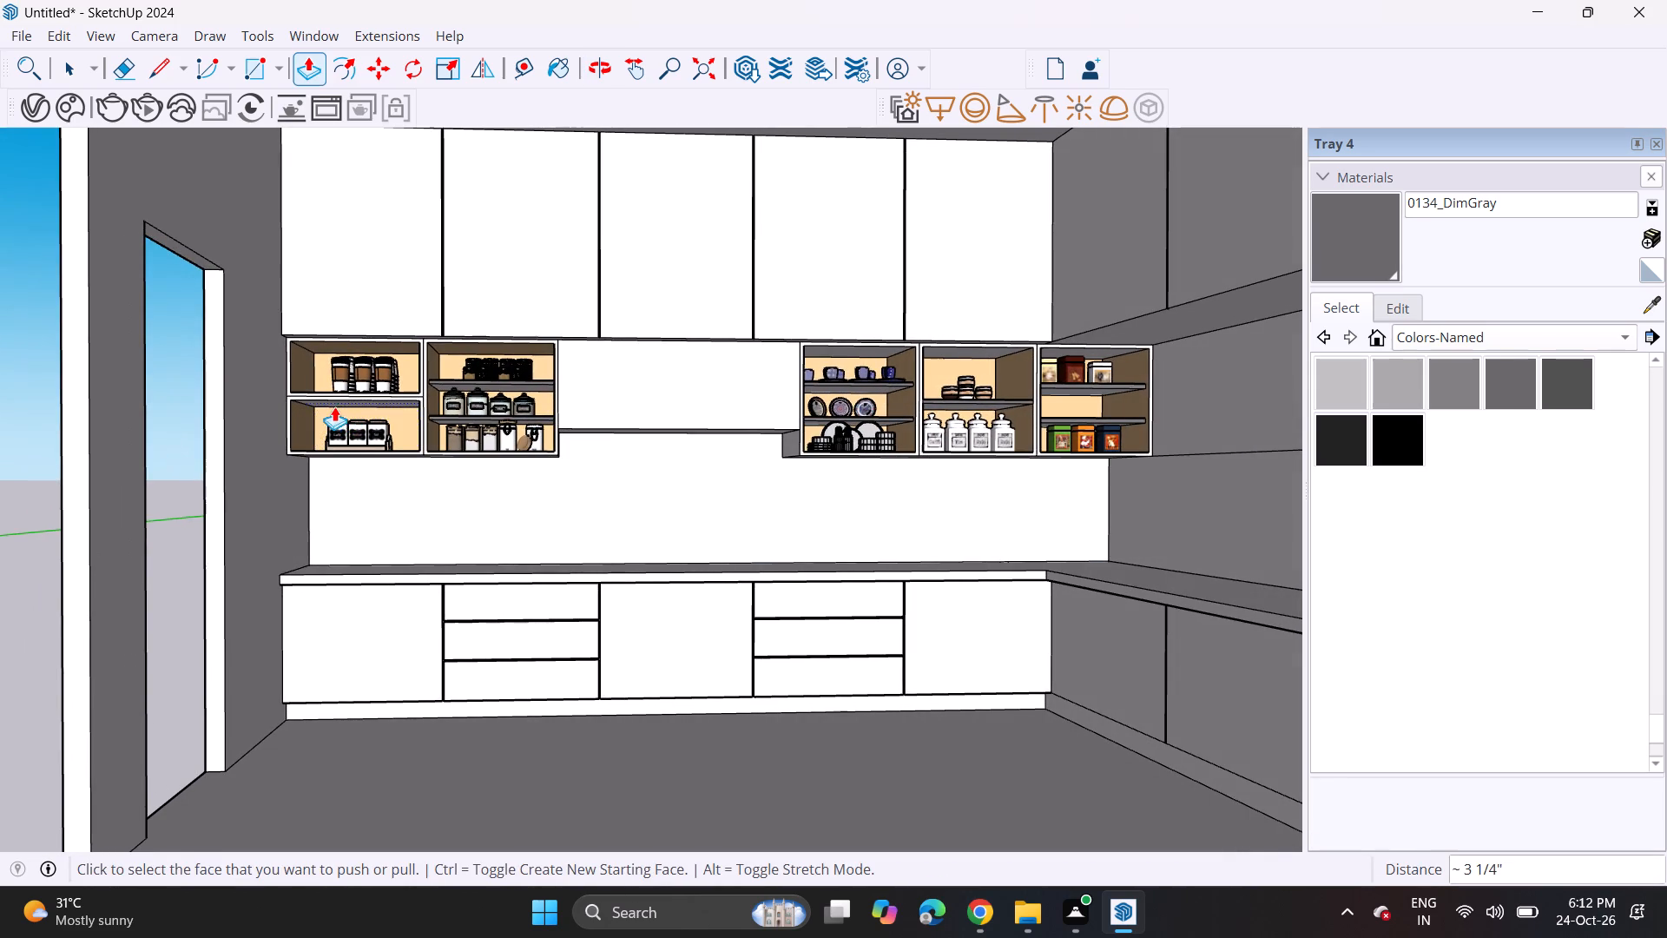
middle_click_drag(297, 413, 260, 413, "shift")
left_click(166, 462)
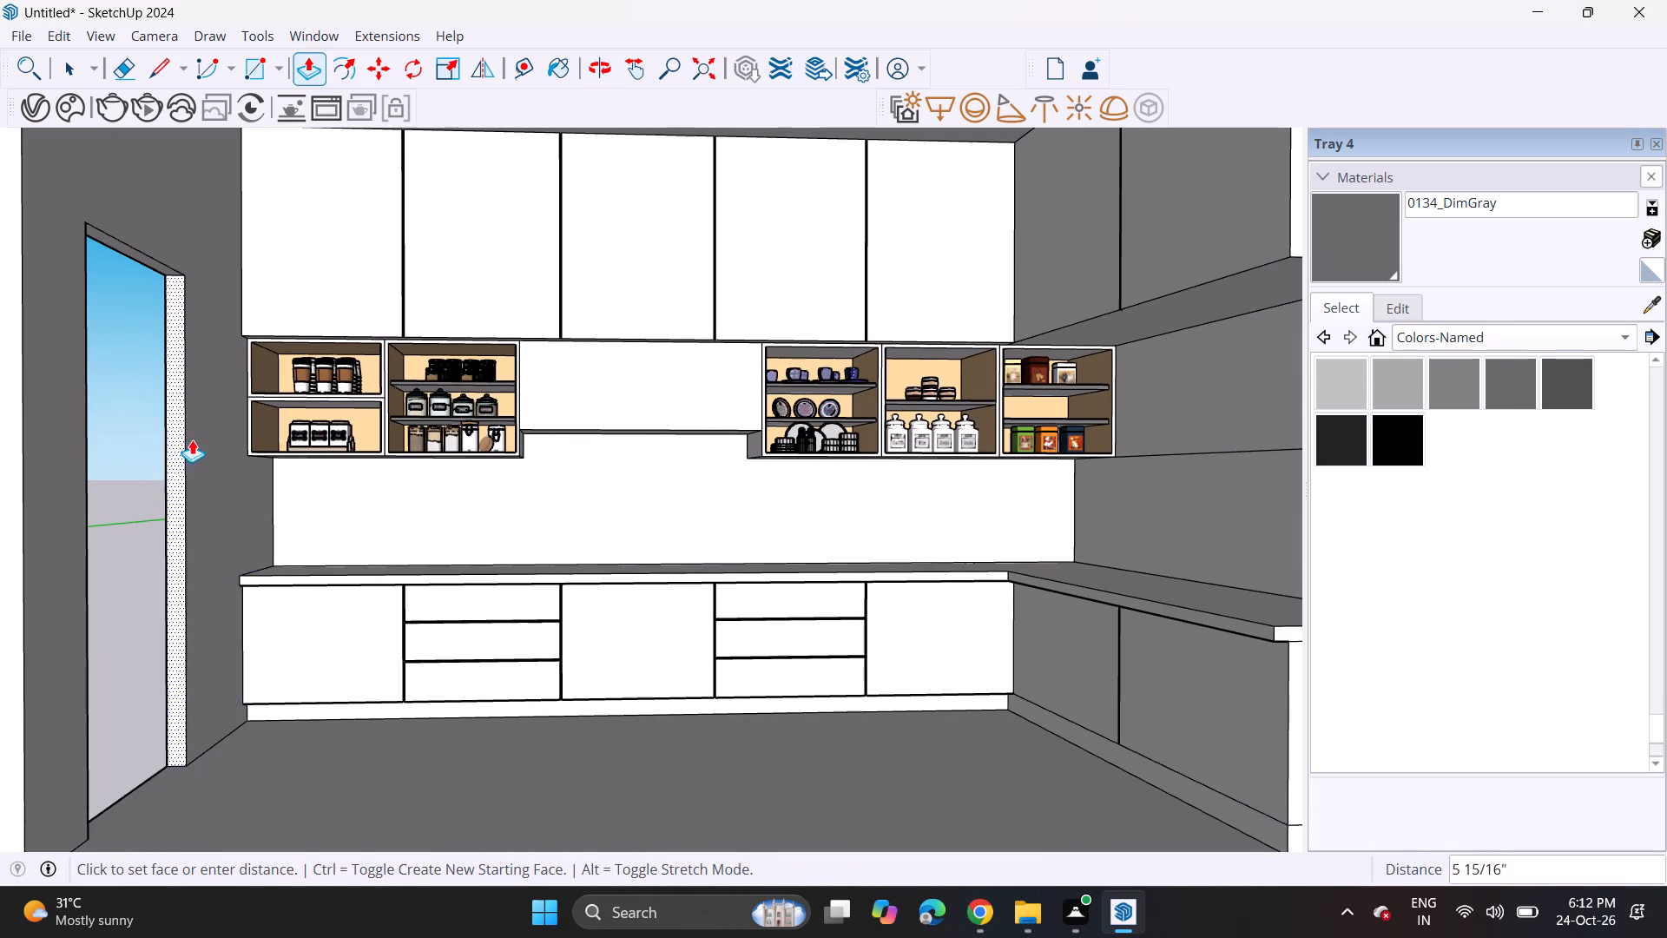
left_click(210, 420)
middle_click_drag(40, 525, 300, 533)
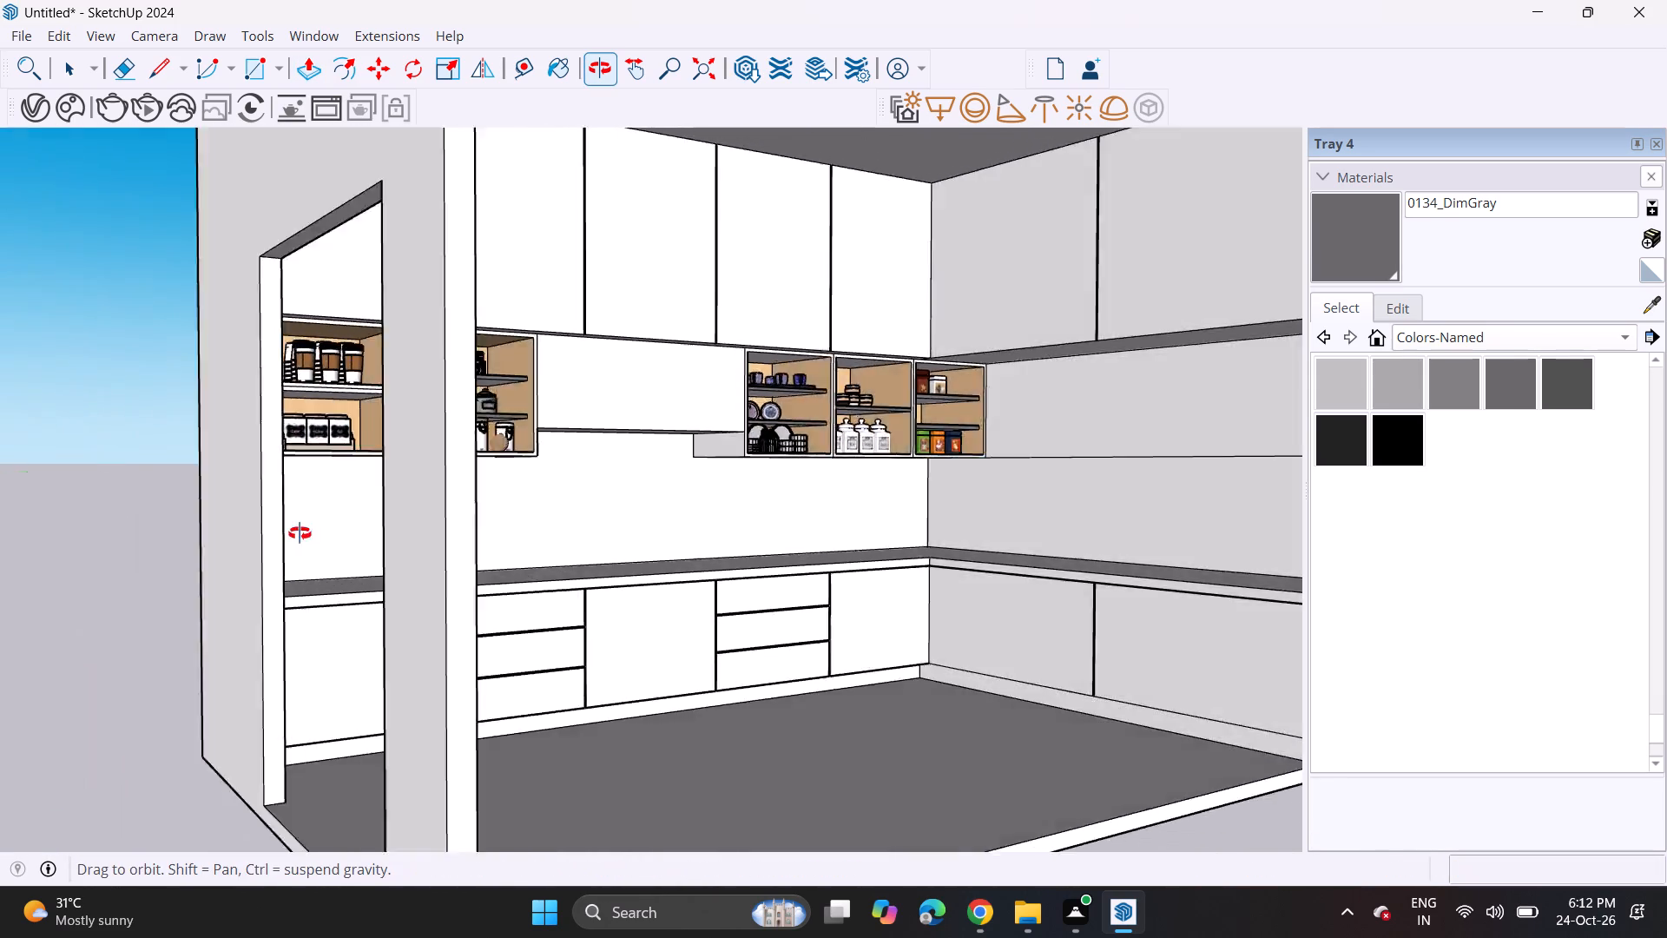
Narrow the side-wall door opening by pulling its jamb nearest the kitchen's open front about 1' 1 1/8" inward.
middle_click_drag(300, 533, 809, 576)
middle_click_drag(765, 541, 330, 457)
middle_click_drag(285, 450, 472, 485)
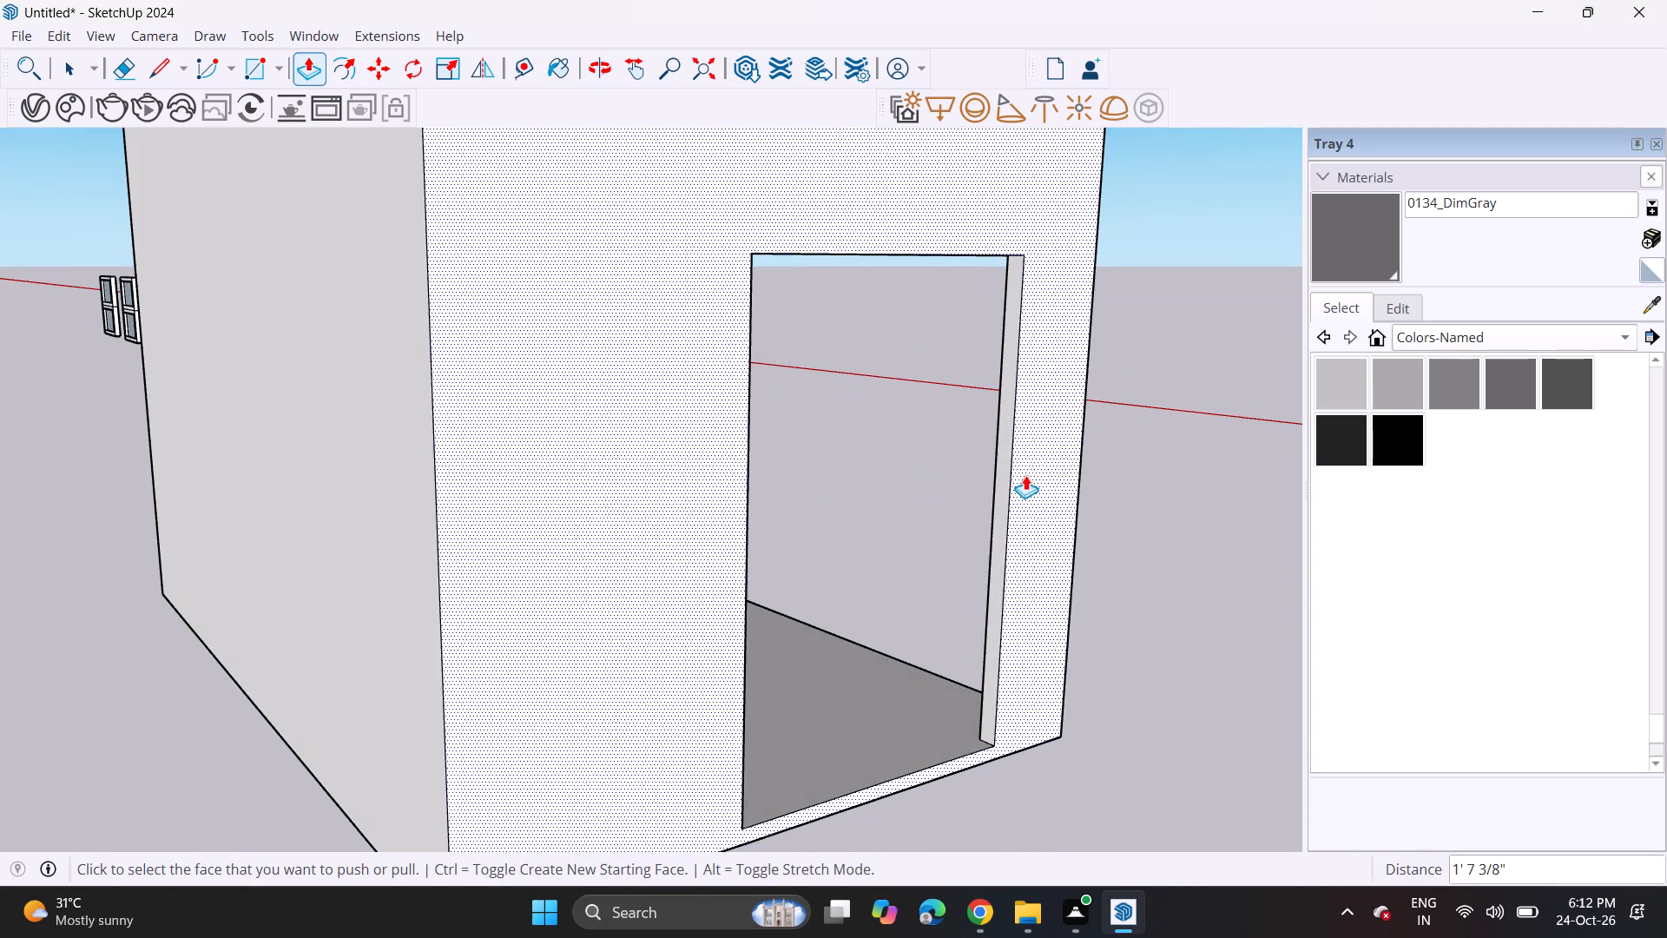
double_click(1000, 491)
key("ctrl+z")
left_click(1005, 491)
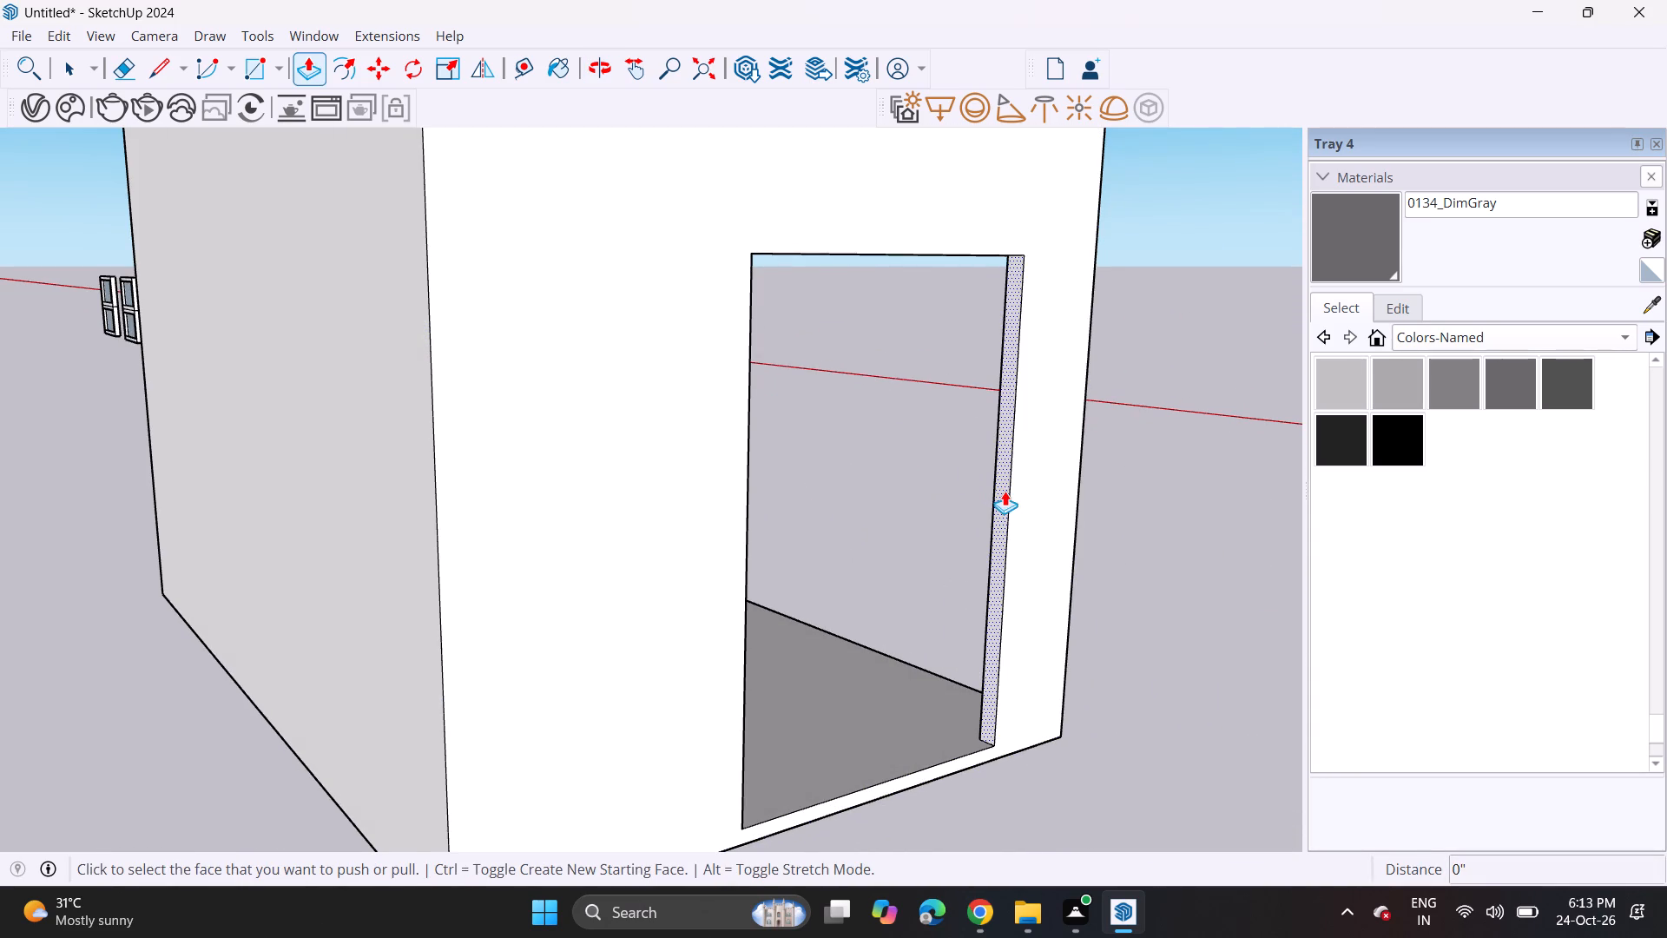
left_click(955, 526)
Draw a circle of about 2 7/16" radius on the ceiling, in front of the back-wall upper cabinet nearest the door.
middle_click_drag(1018, 492, 0, 387)
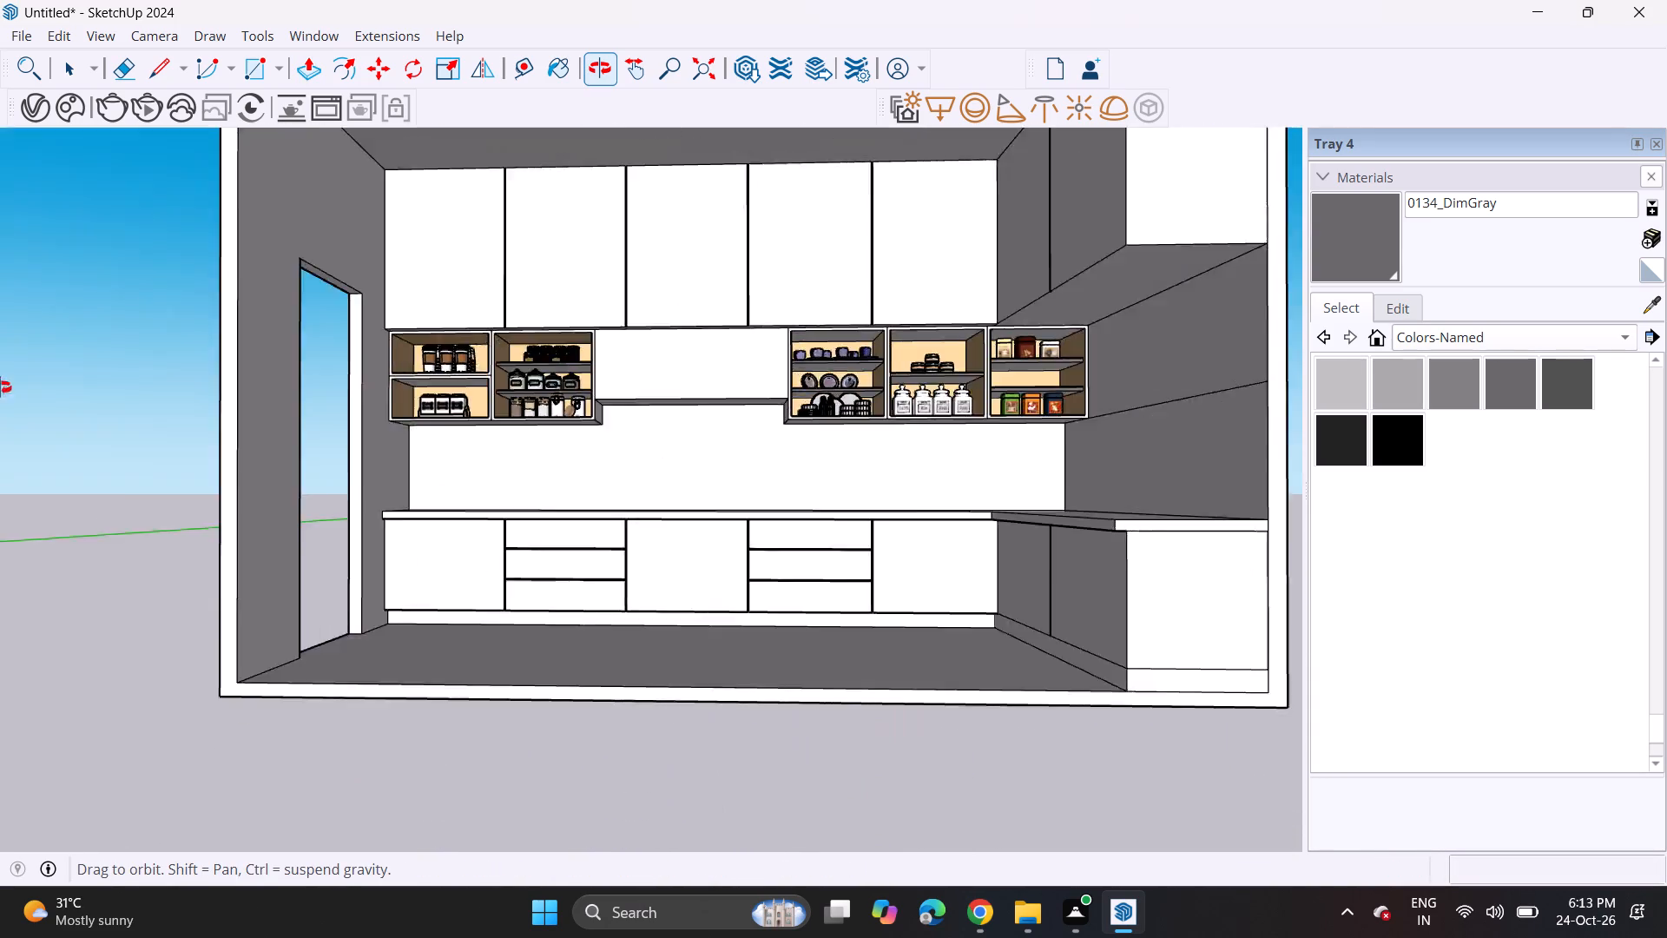
middle_click_drag(0, 387, 23, 407)
middle_click_drag(524, 372, 482, 425, "shift")
scroll(481, 431, "up", 3)
middle_click_drag(478, 409, 437, 419, "shift")
scroll(413, 409, "down", 3)
middle_click_drag(424, 411, 446, 419)
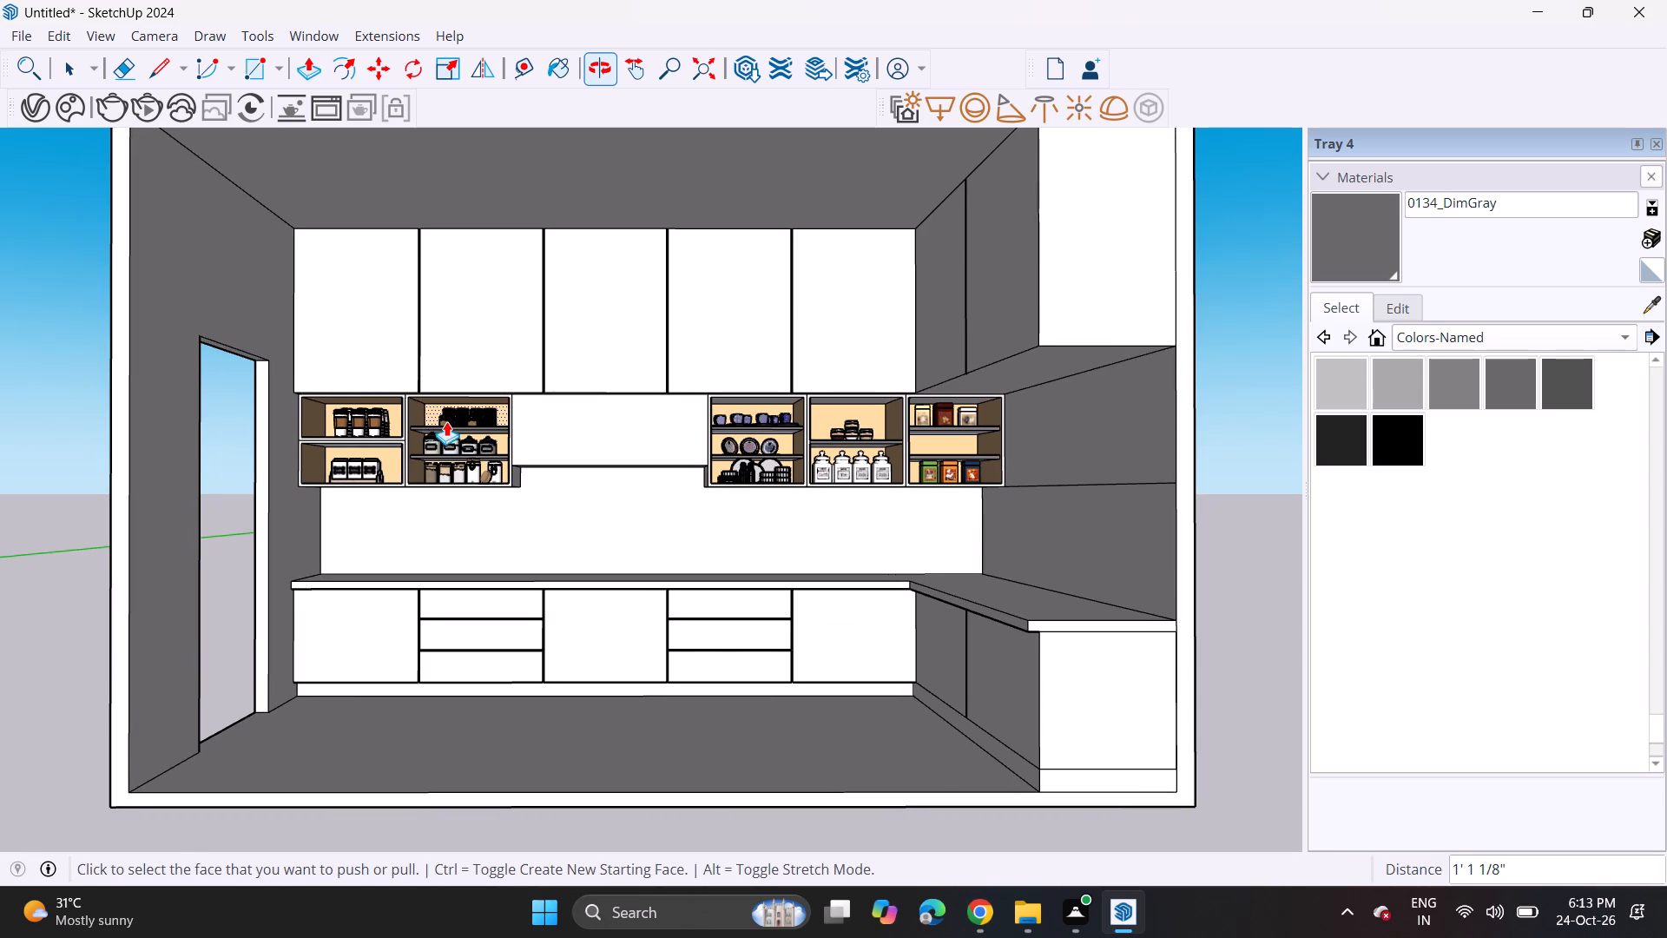
scroll(441, 424, "up", 1)
left_click(282, 79)
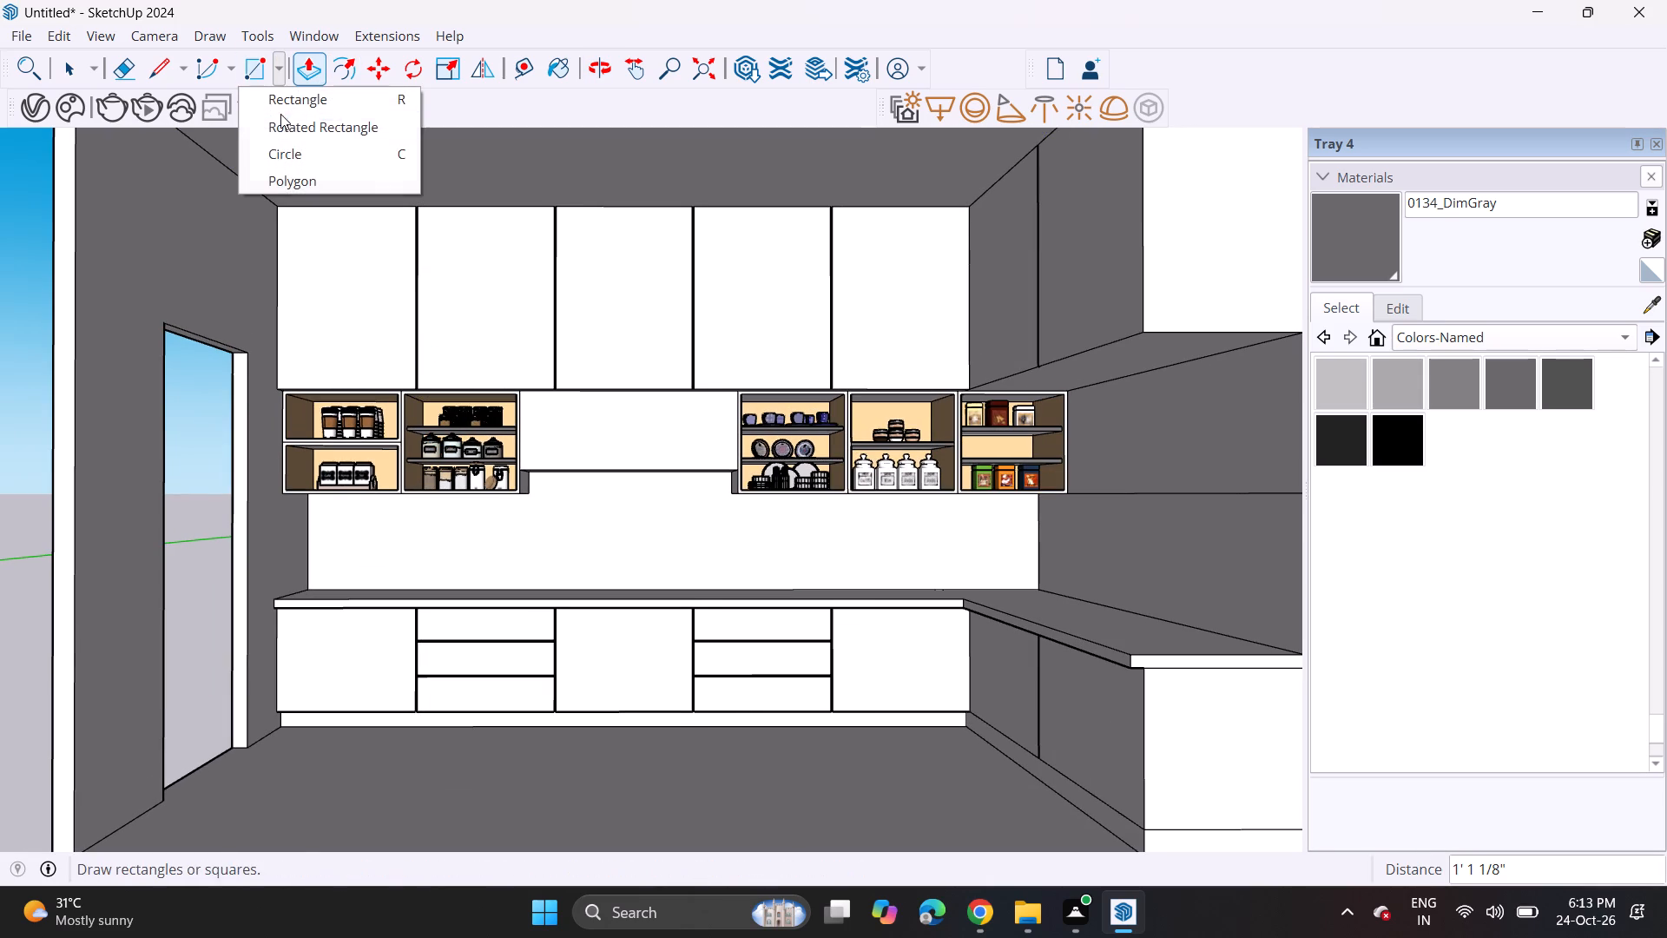
left_click(283, 149)
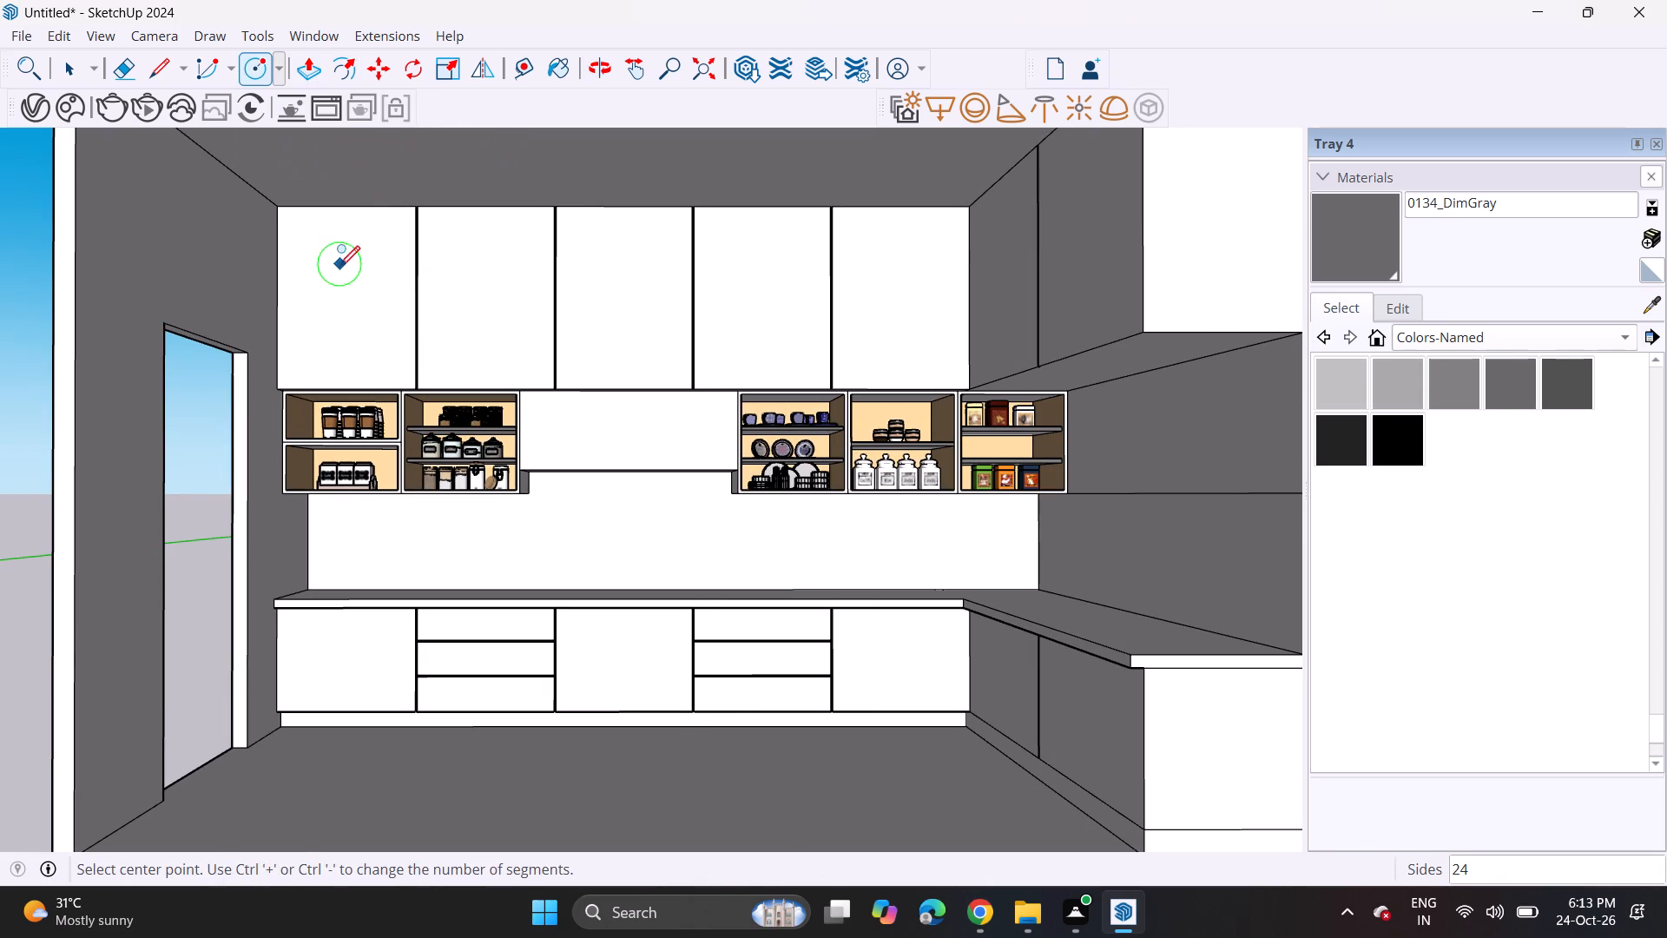
middle_click_drag(376, 210, 402, 322, "shift")
scroll(404, 362, "up", 1)
middle_click_drag(401, 353, 393, 206)
scroll(399, 257, "up", 5)
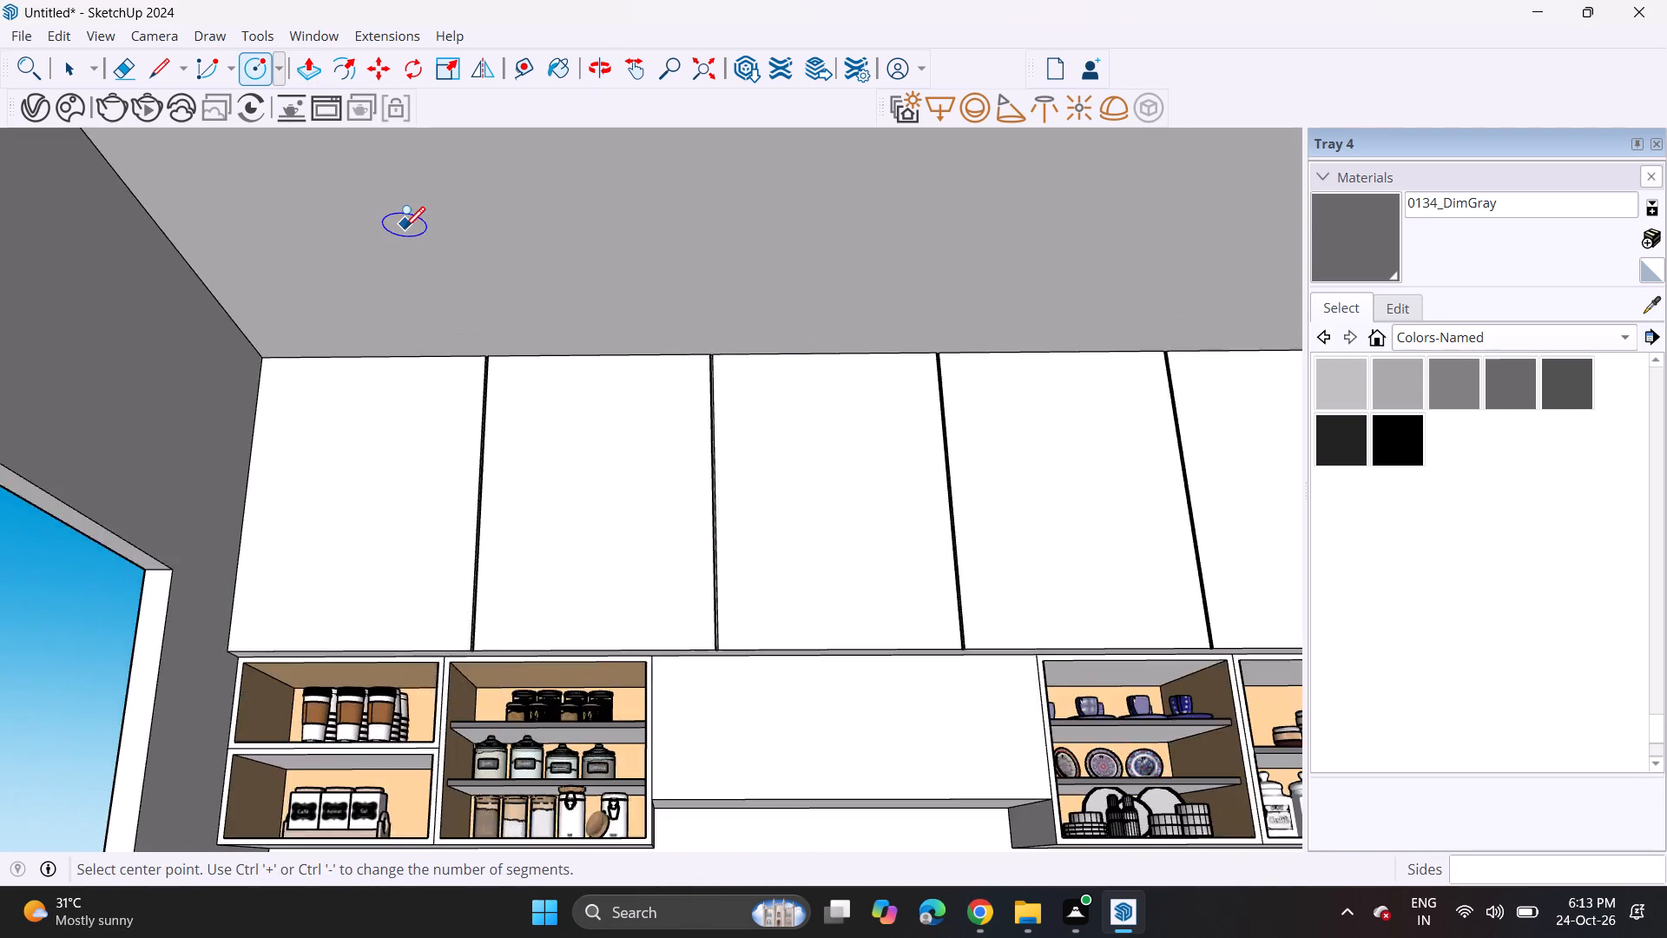
scroll(405, 226, "down", 2)
scroll(405, 226, "up", 4)
left_click(404, 287)
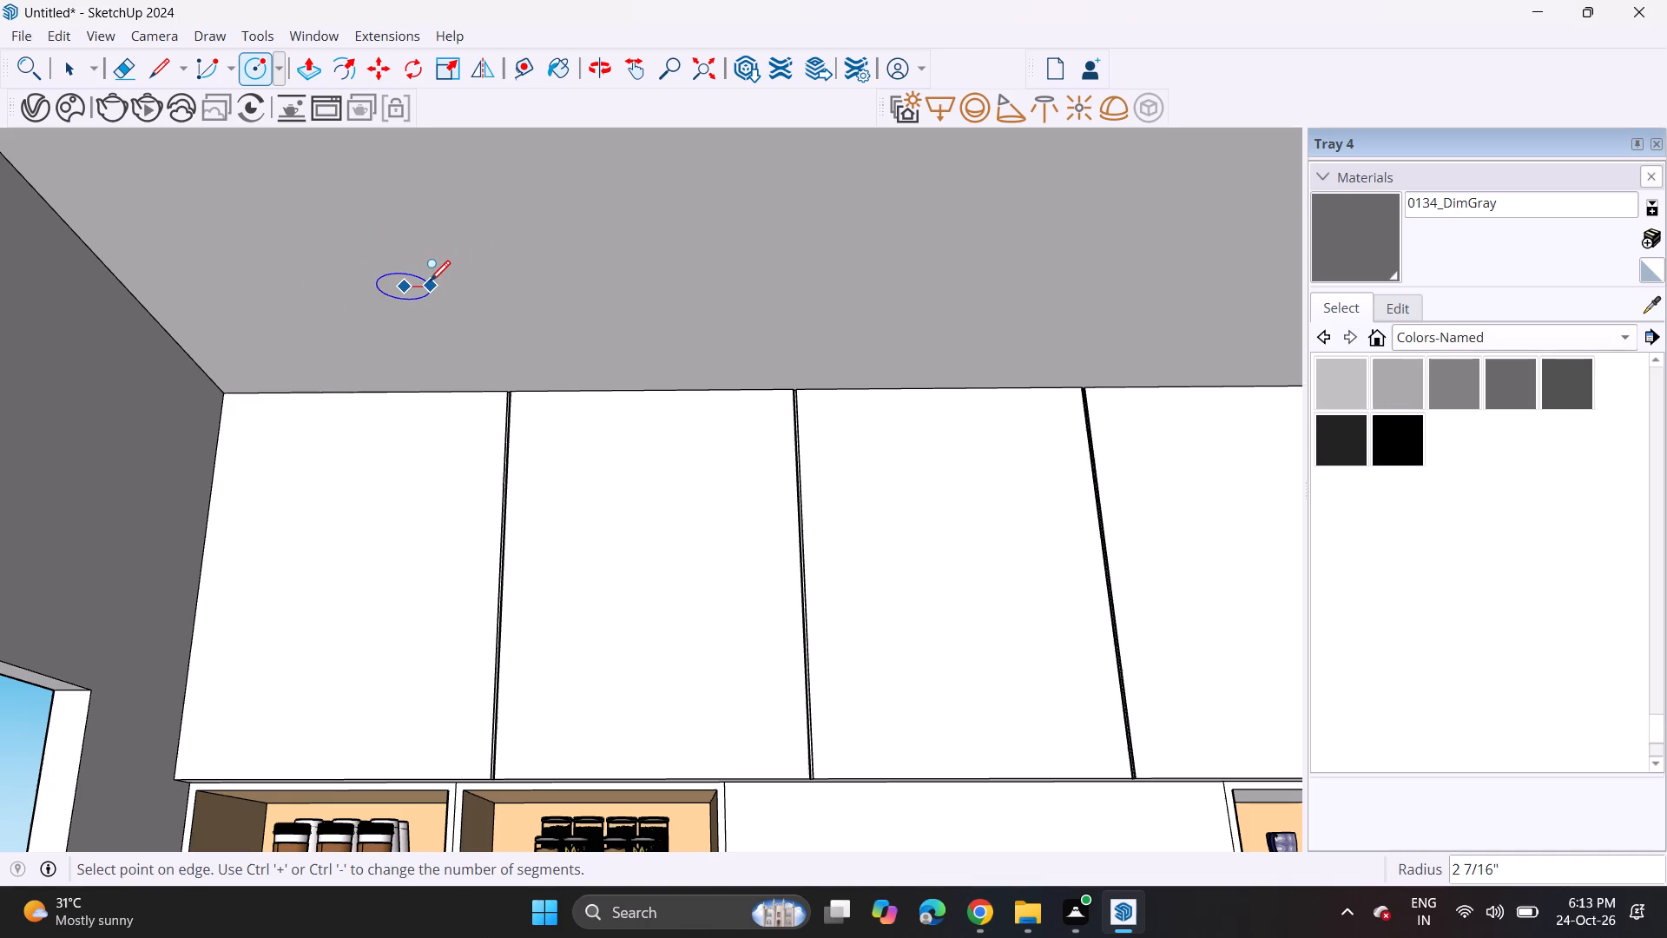
left_click(430, 281)
scroll(484, 273, "down", 4)
Copy the ceiling circle twice along the upper cabinets' top edge, spaced about 4' 8" and then 4' 3" apart.
key("space")
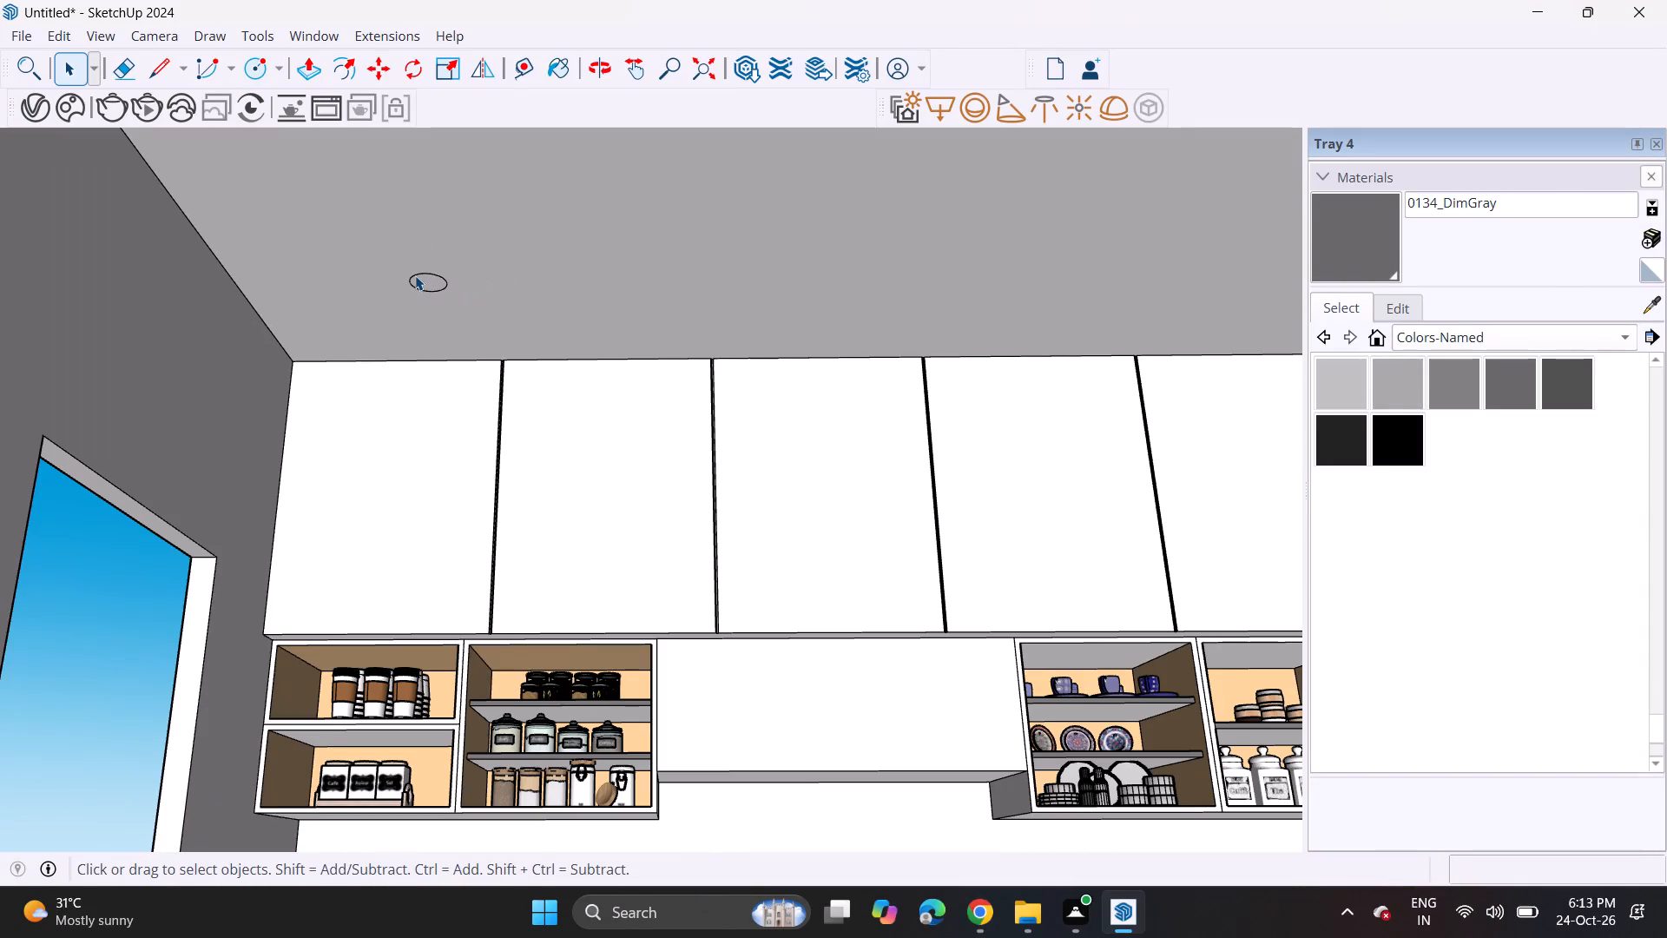
double_click(421, 280)
key("m")
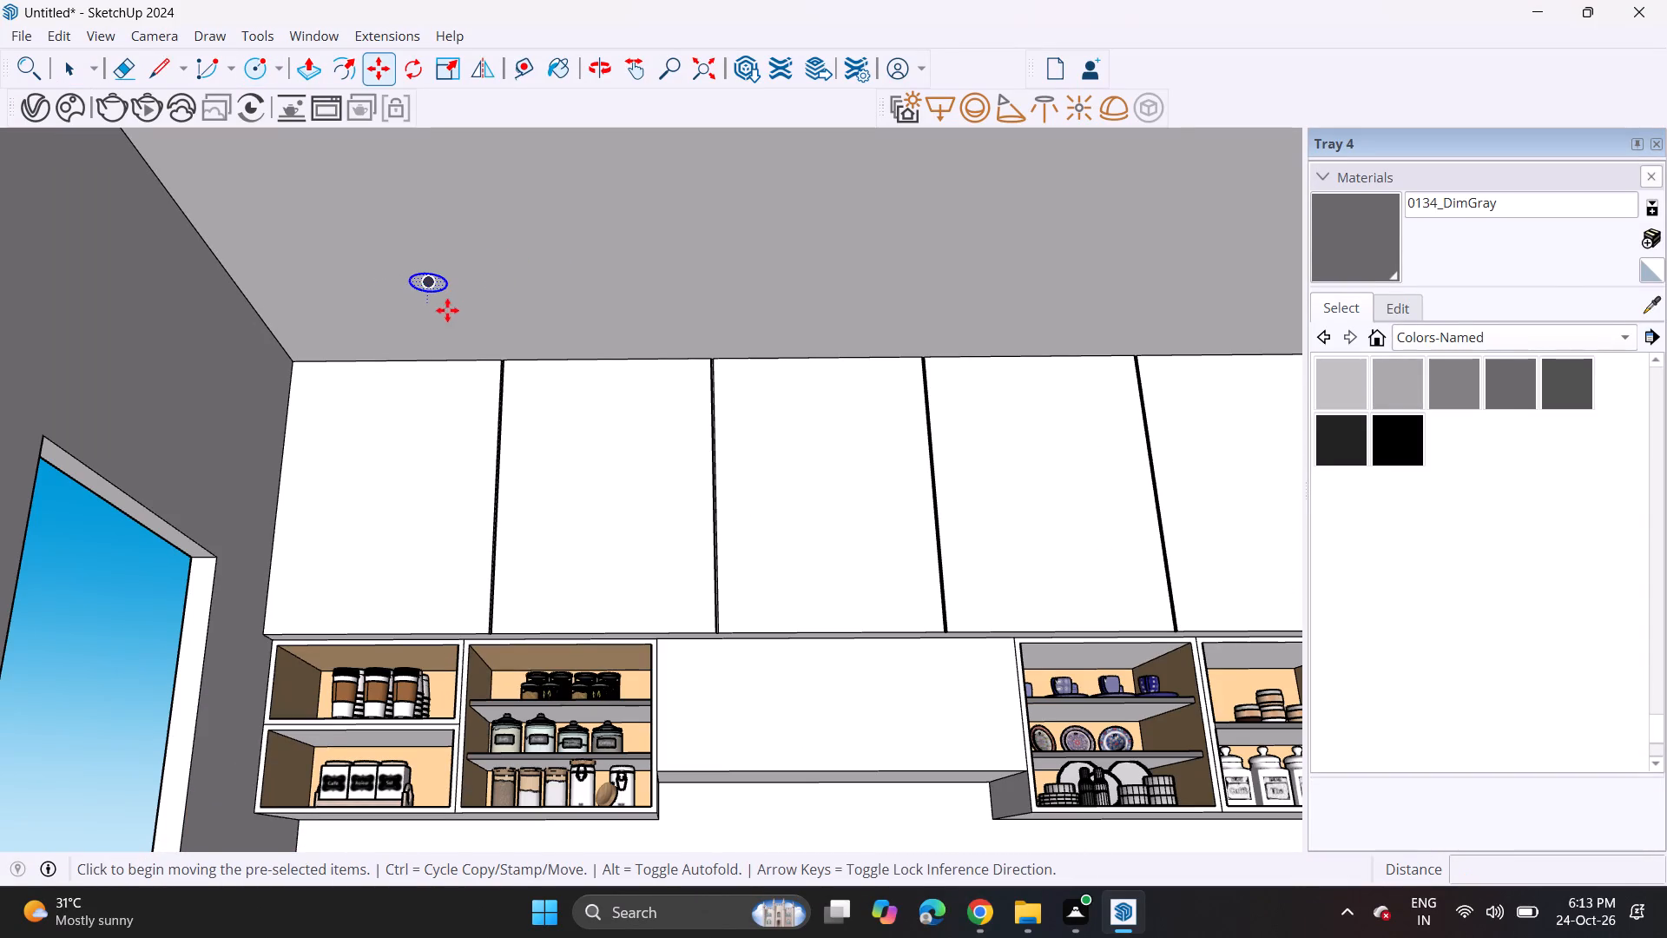
left_click(454, 361)
middle_click_drag(688, 373, 533, 334)
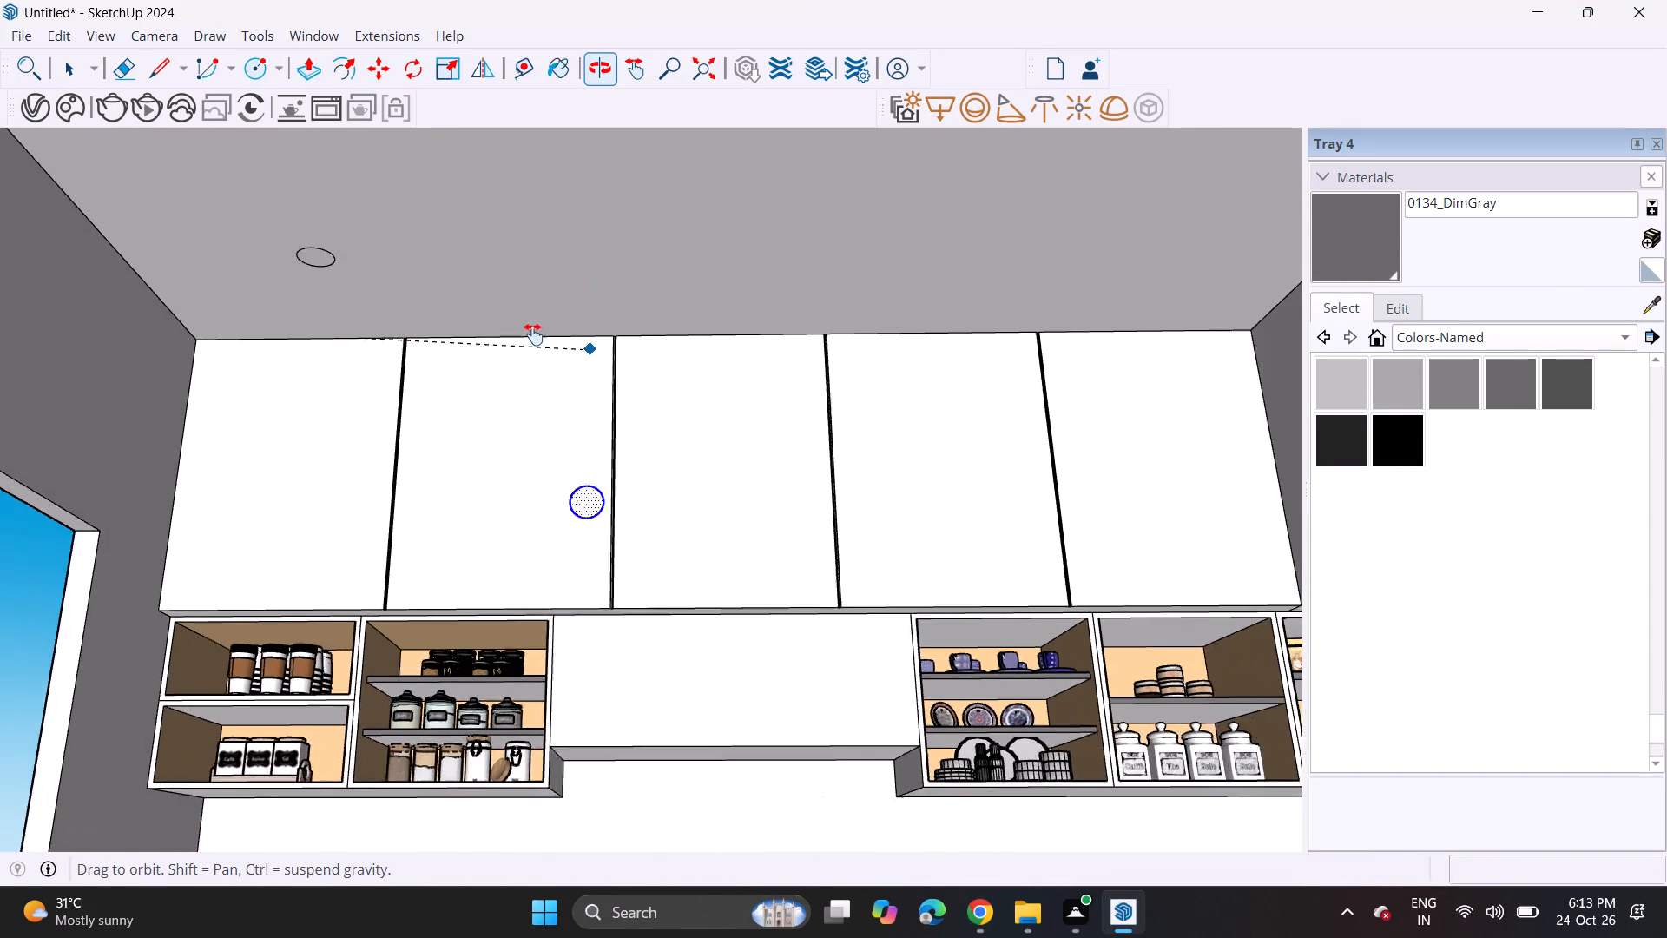
middle_click_drag(533, 334, 476, 307)
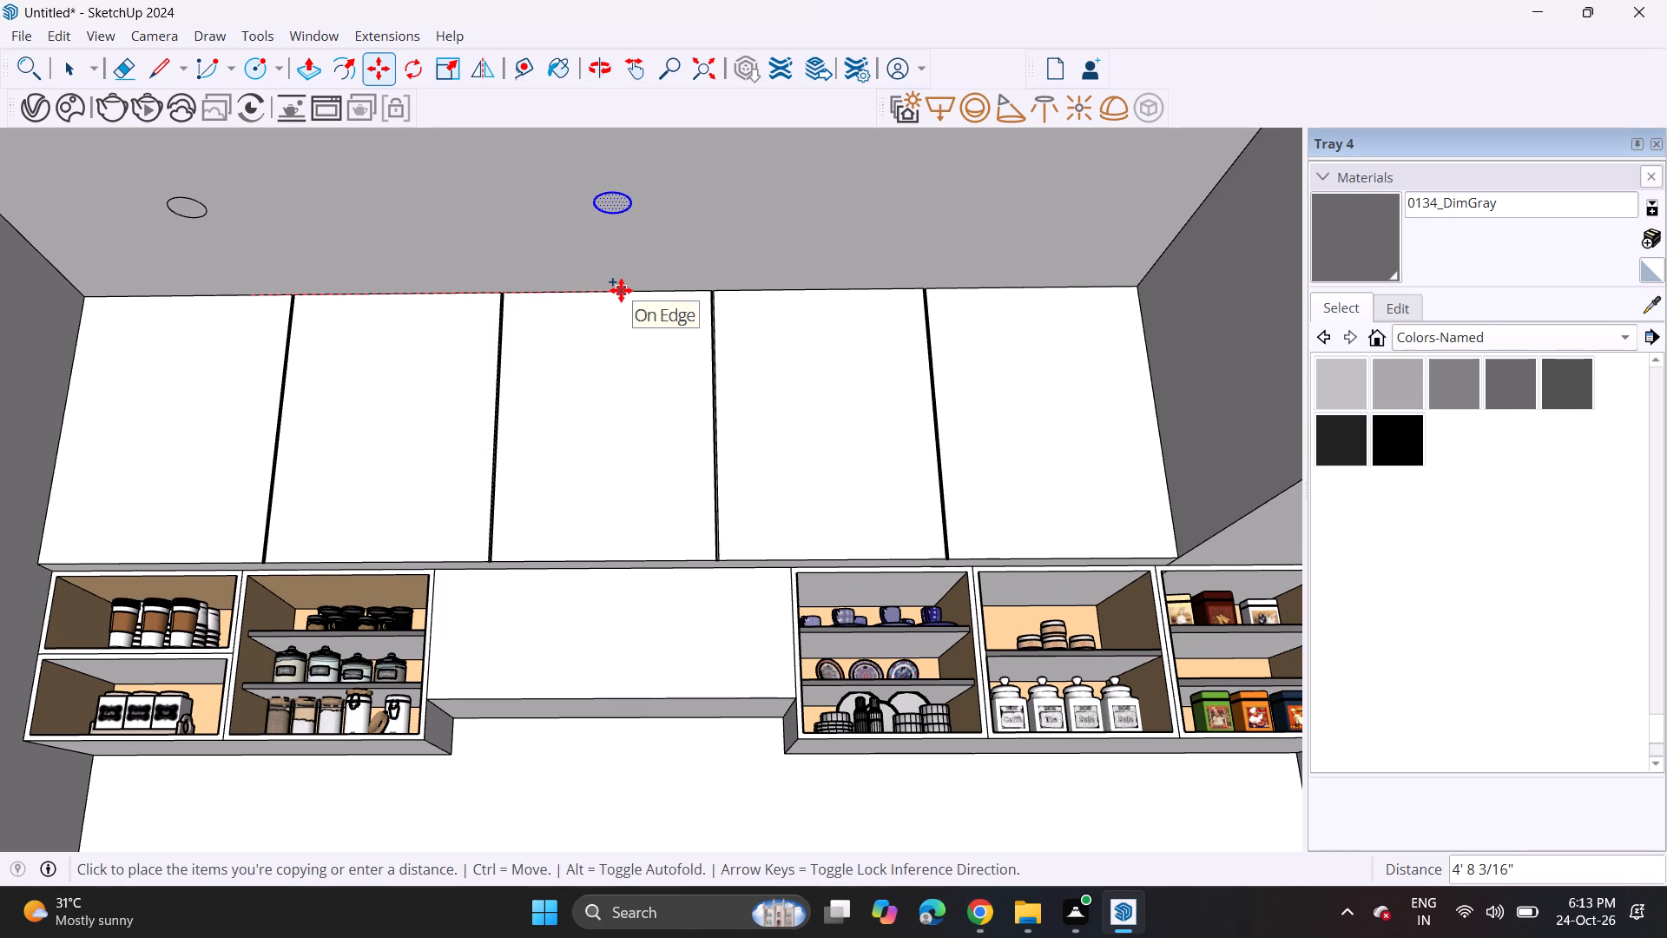
left_click(621, 290)
left_click(623, 290)
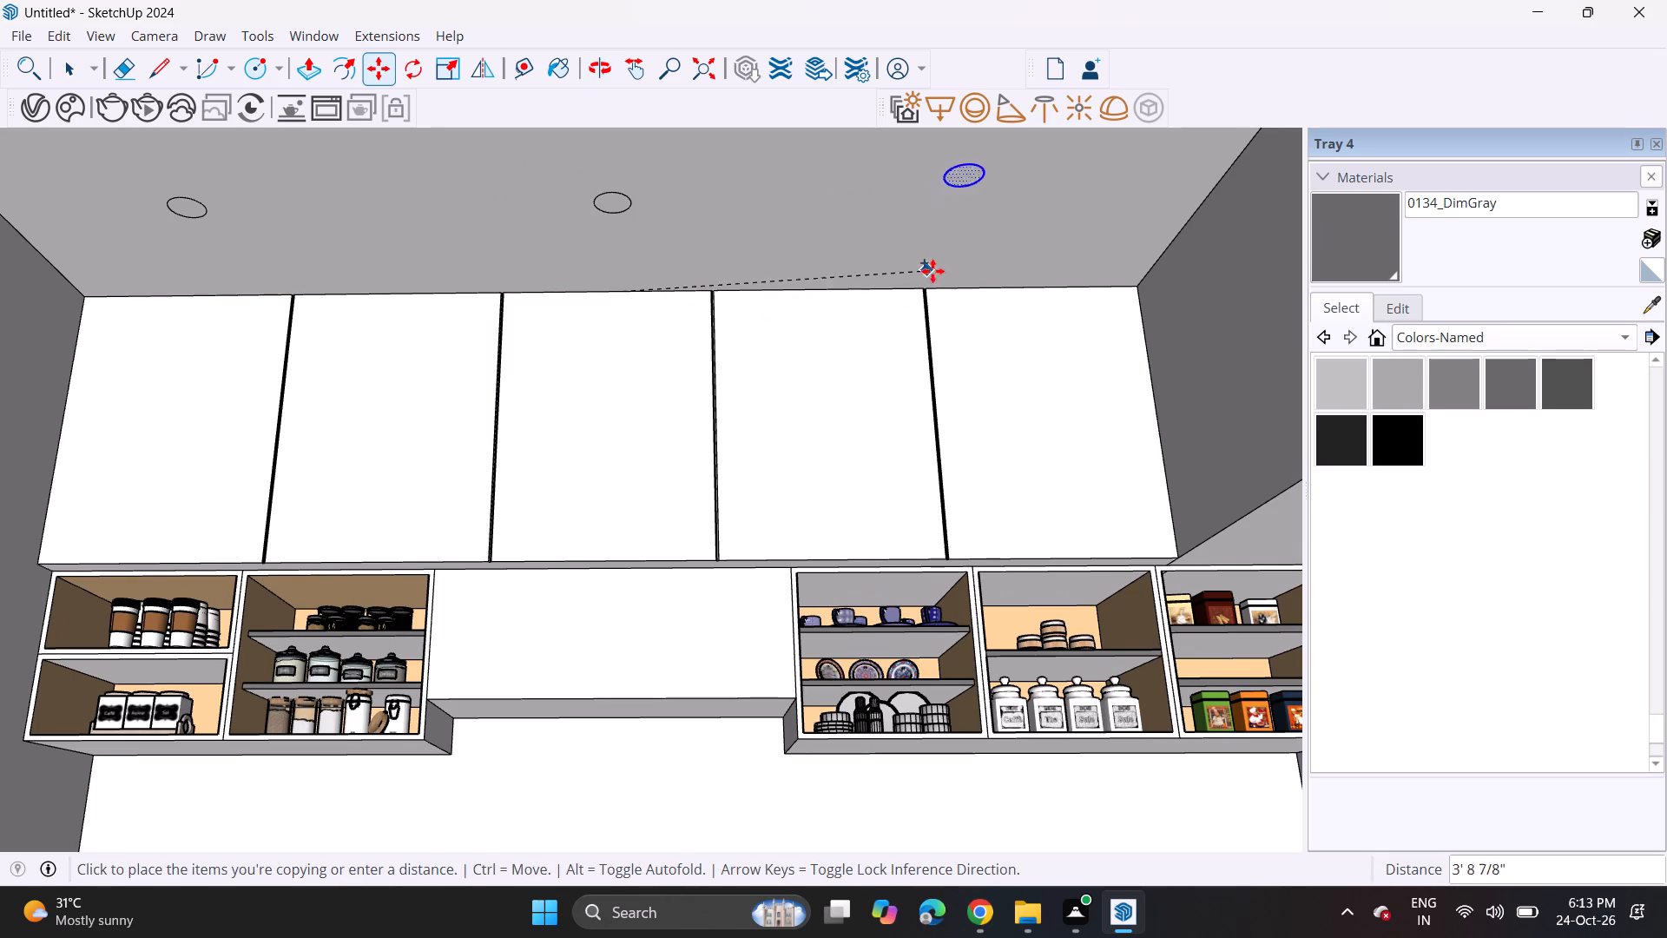
left_click(965, 285)
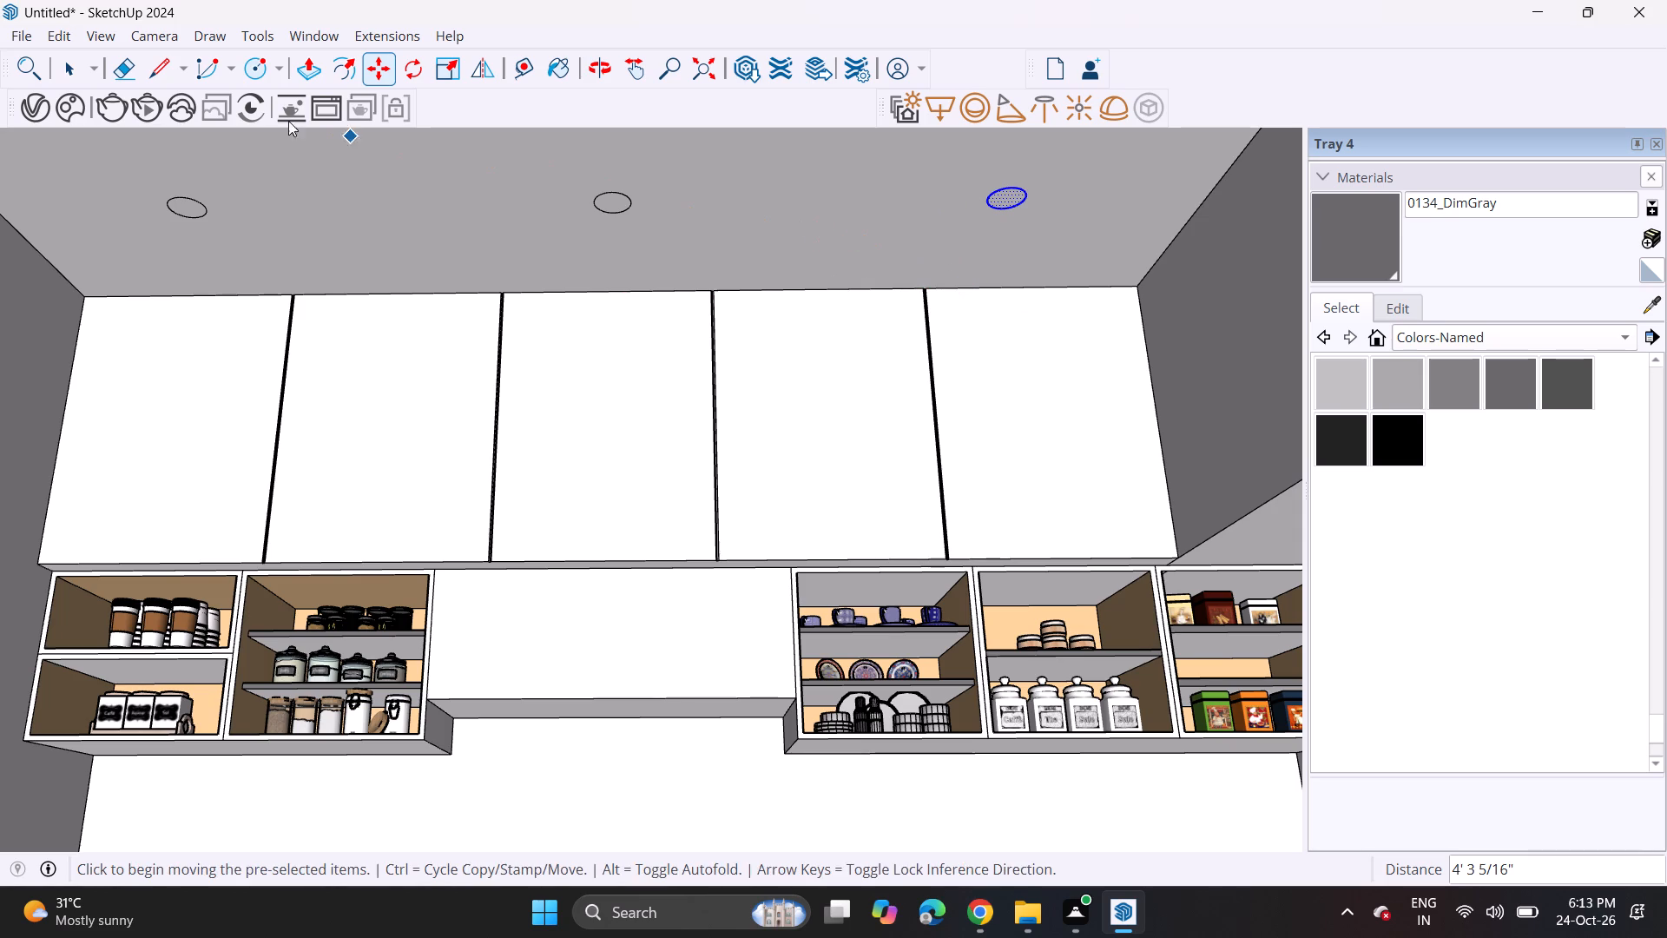
Push all three ceiling circles up about 11/16" to form round light recesses.
left_click(313, 83)
scroll(183, 248, "up", 4)
key("Escape")
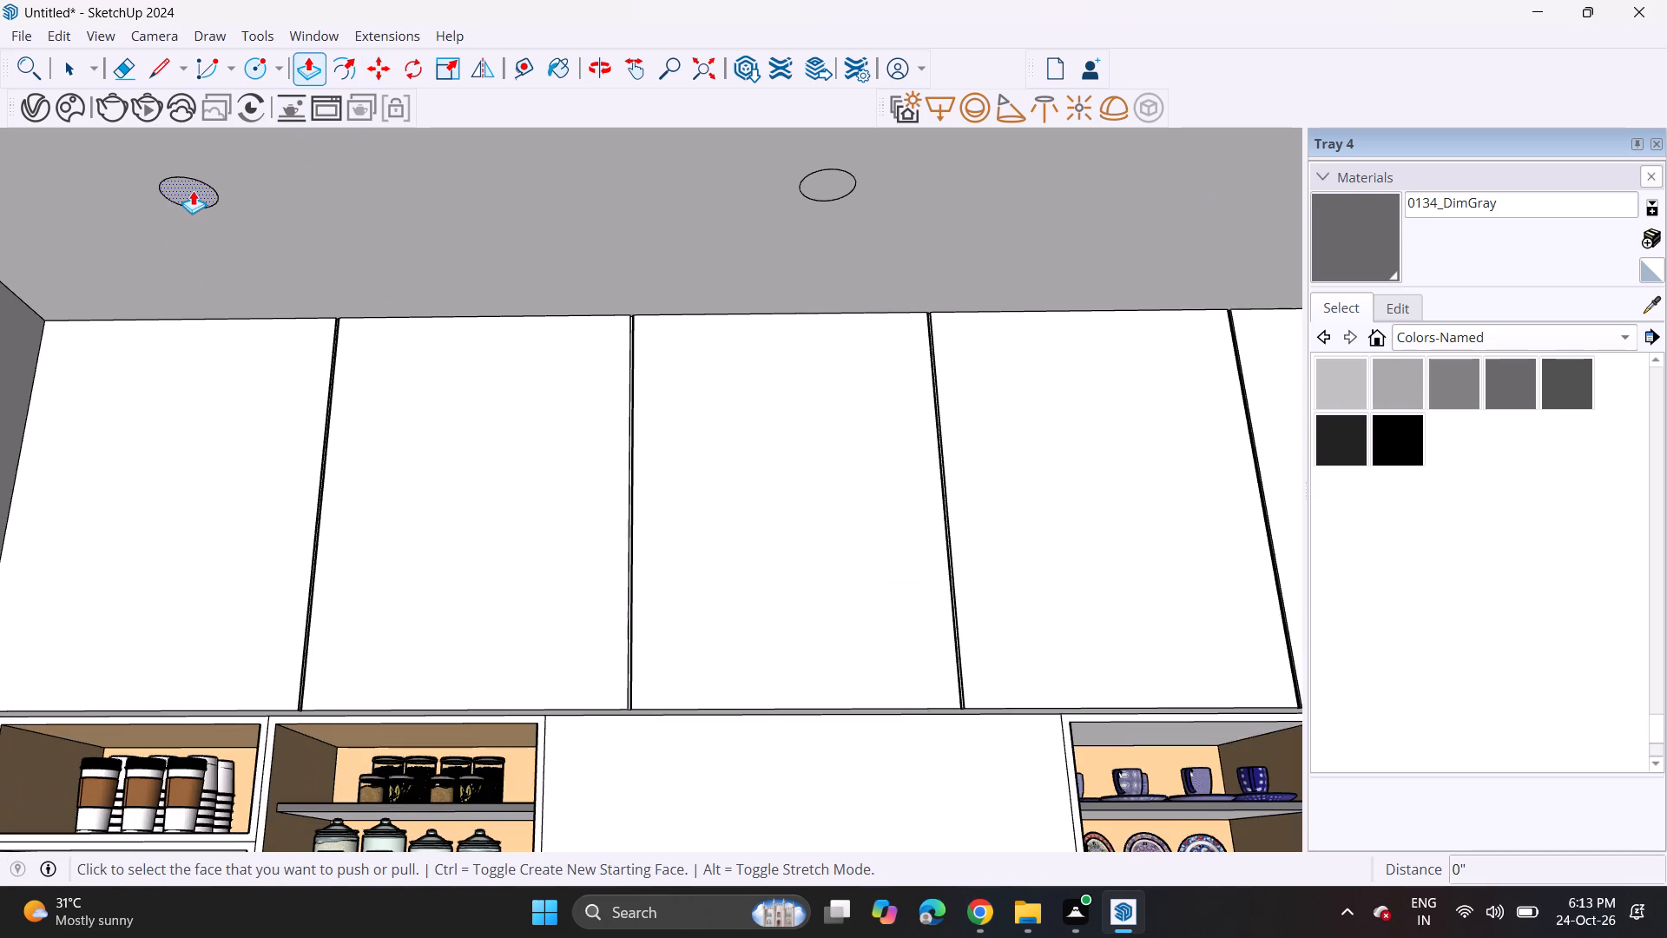
scroll(191, 187, "up", 4)
left_click(191, 186)
left_click(200, 178)
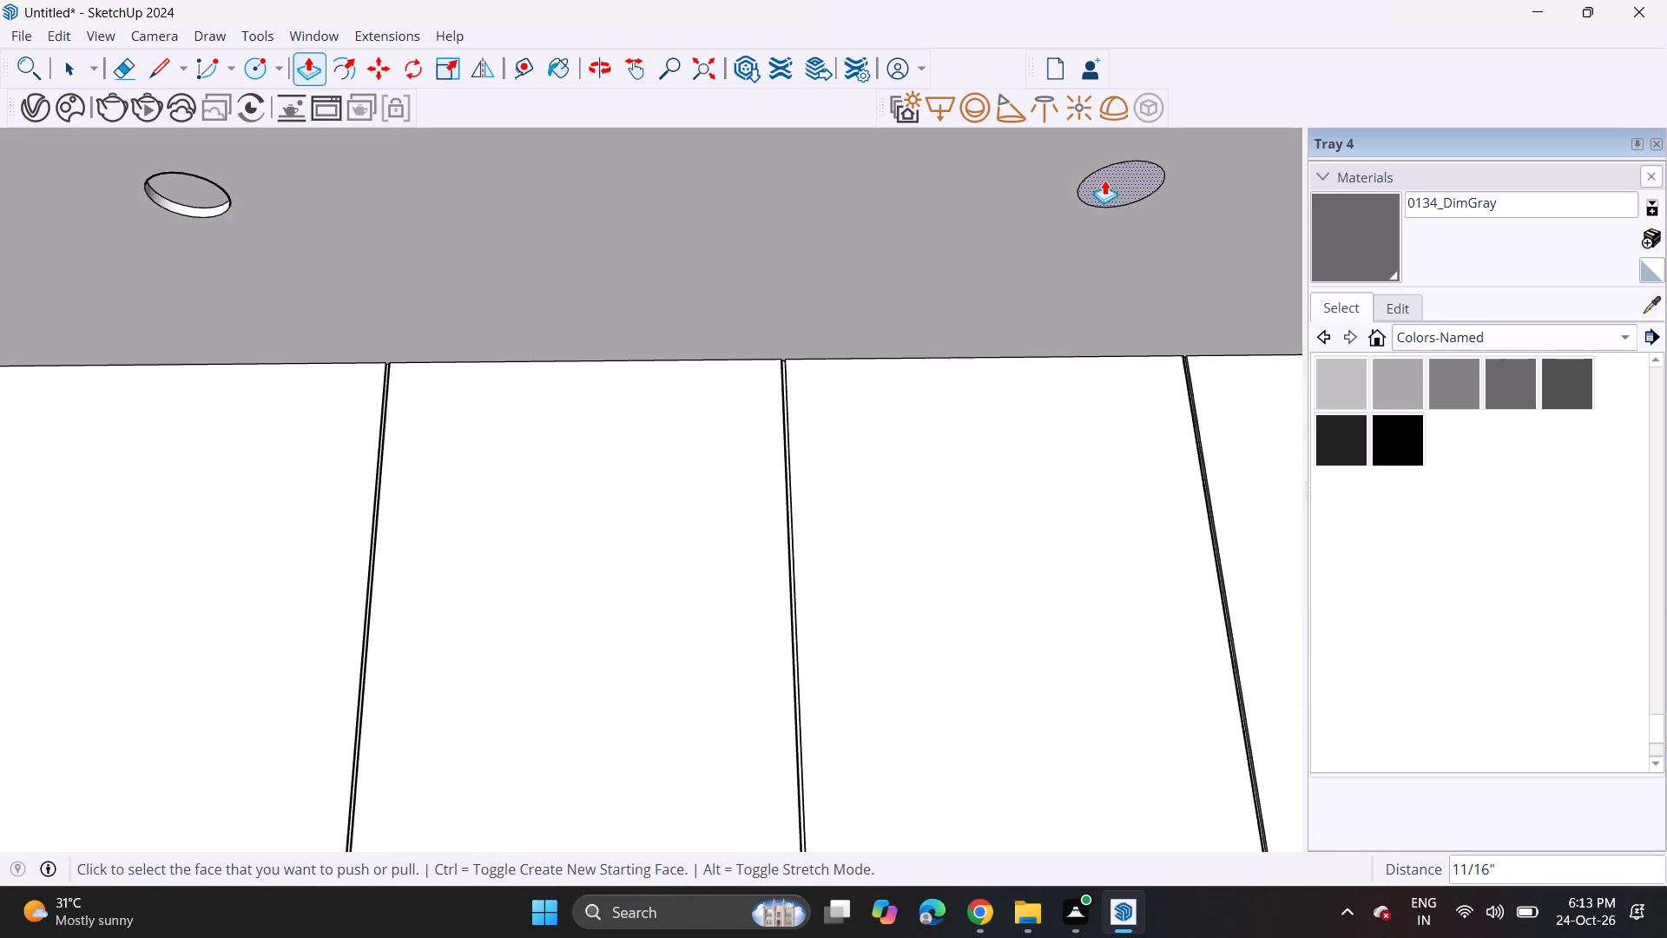
double_click(1104, 180)
scroll(1084, 196, "down", 3)
scroll(1084, 198, "up", 1)
scroll(1084, 198, "down", 1)
middle_click_drag(807, 275, 126, 310, "shift")
scroll(144, 306, "up", 1, "shift")
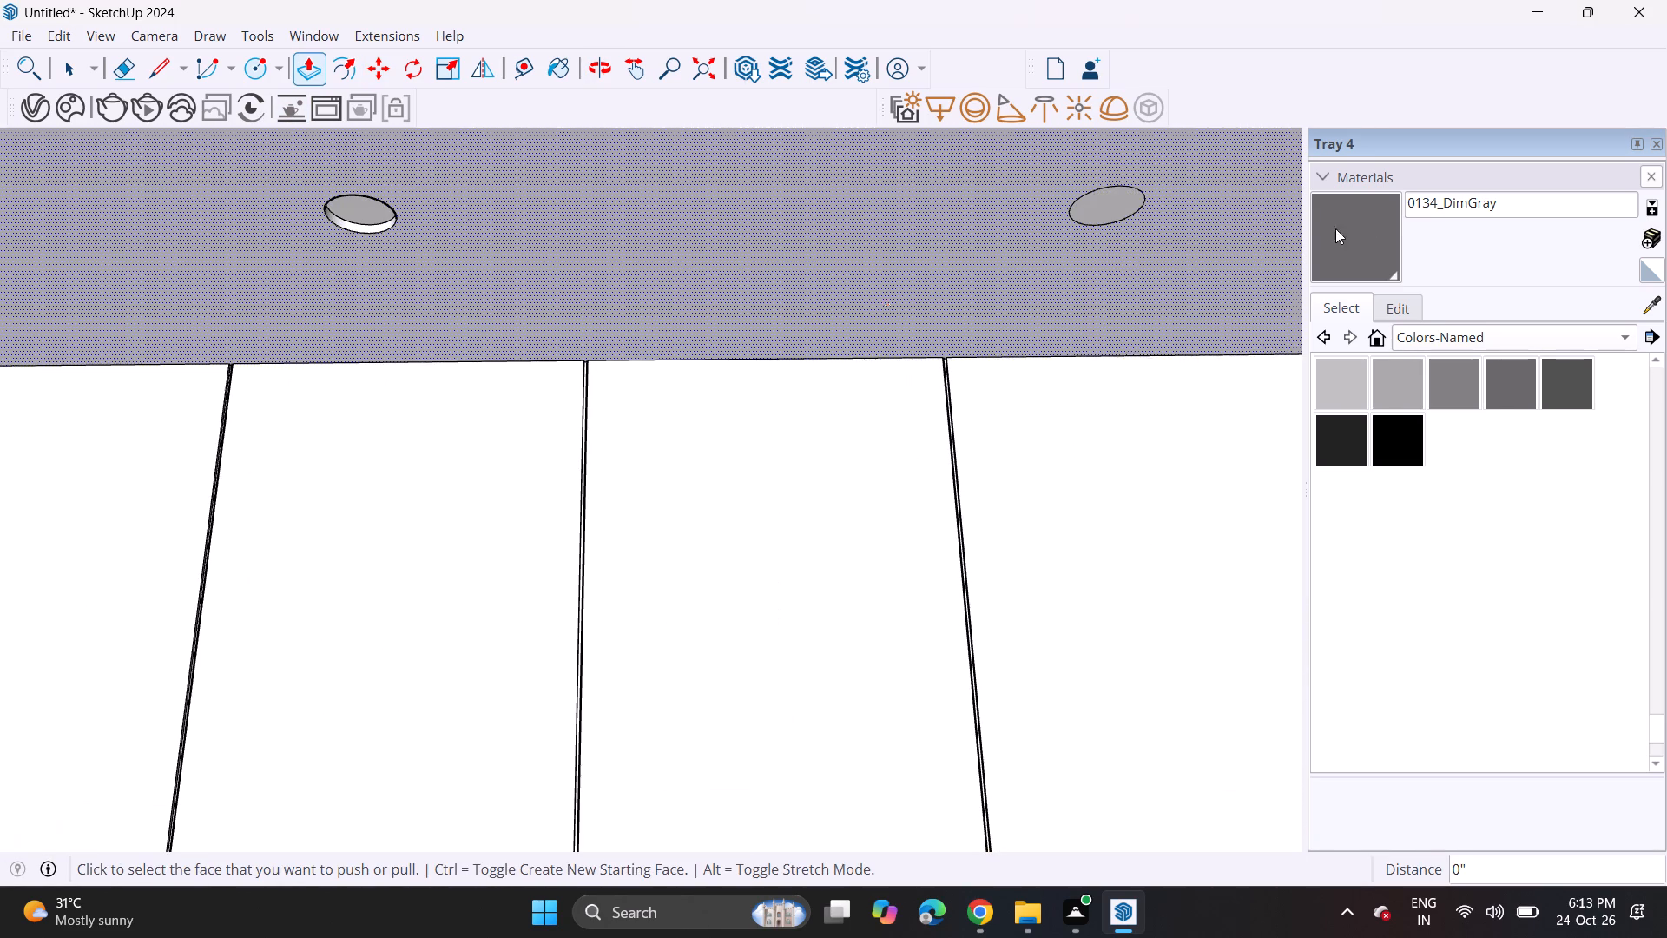
double_click(1097, 195)
scroll(470, 181, "down", 2)
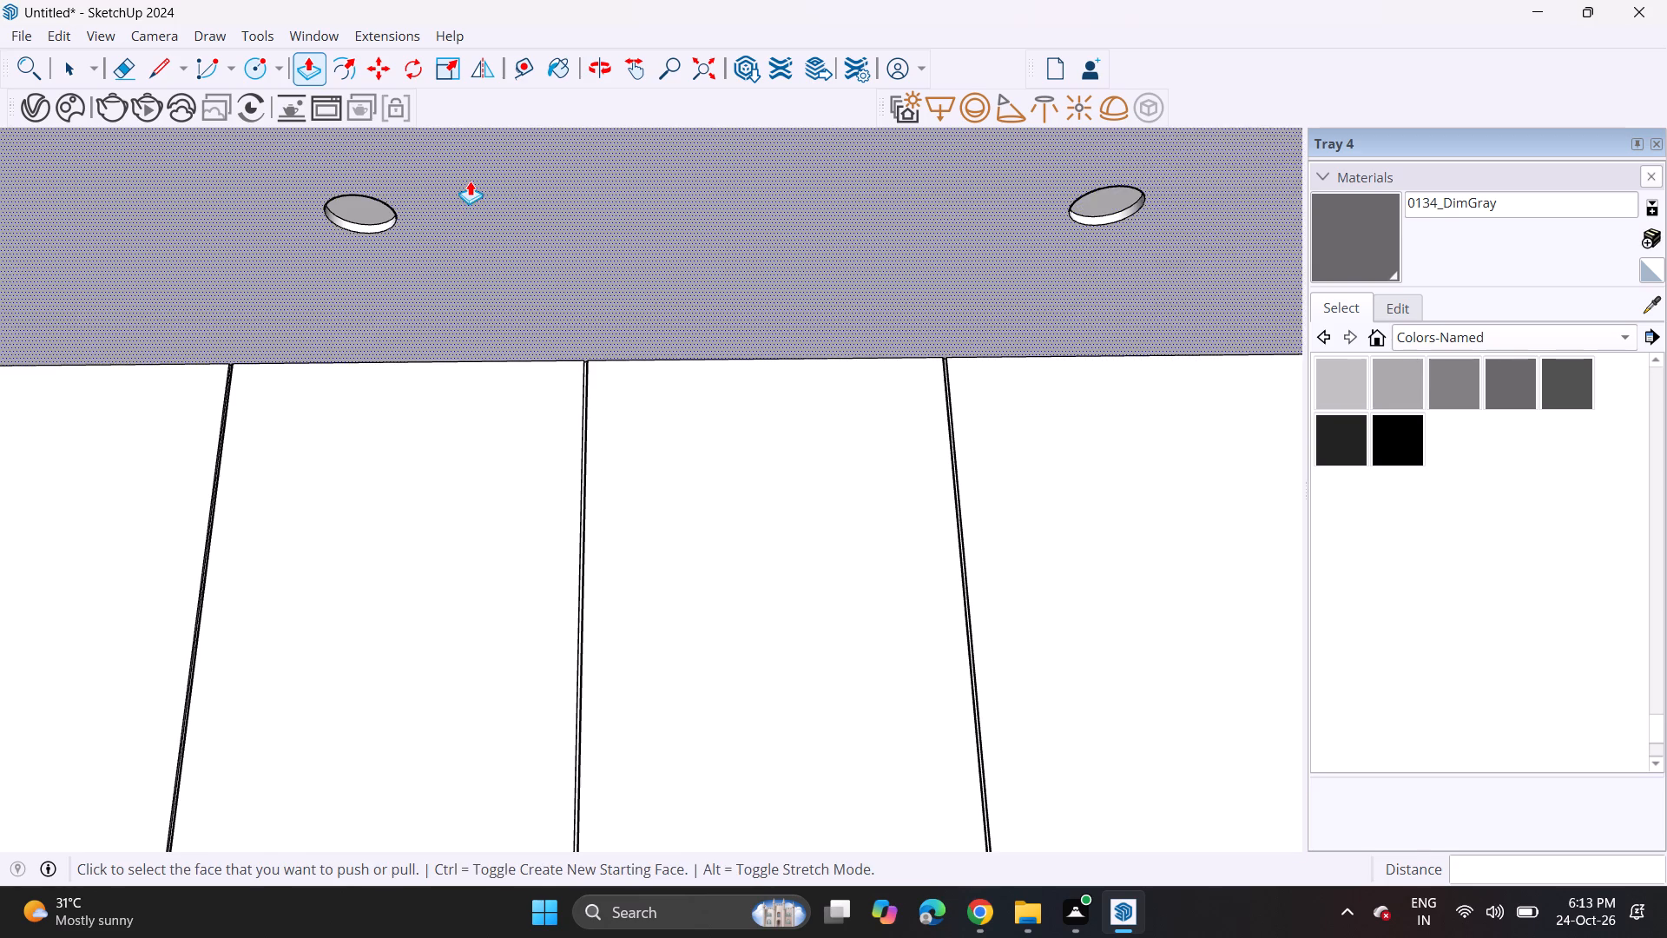
Import the model 10 (1) from Downloads and place it on the back-wall upper cabinet door nearest the door opening.
scroll(470, 181, "down", 3)
middle_click_drag(457, 193, 833, 303, "shift")
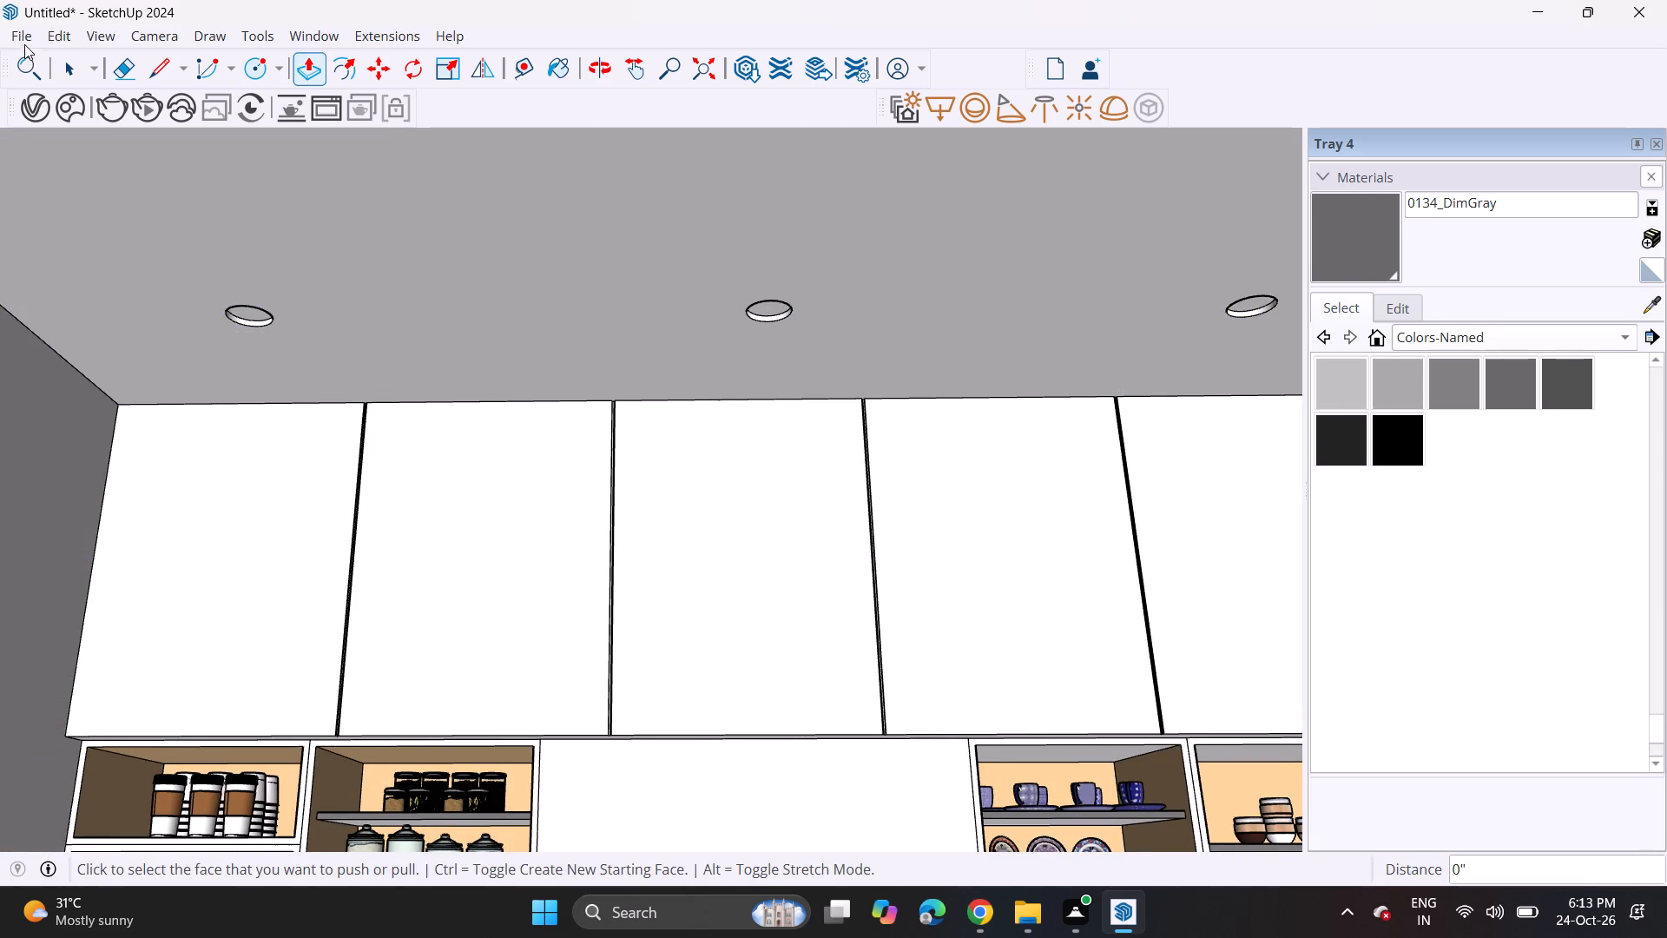
left_click(24, 34)
left_click(93, 338)
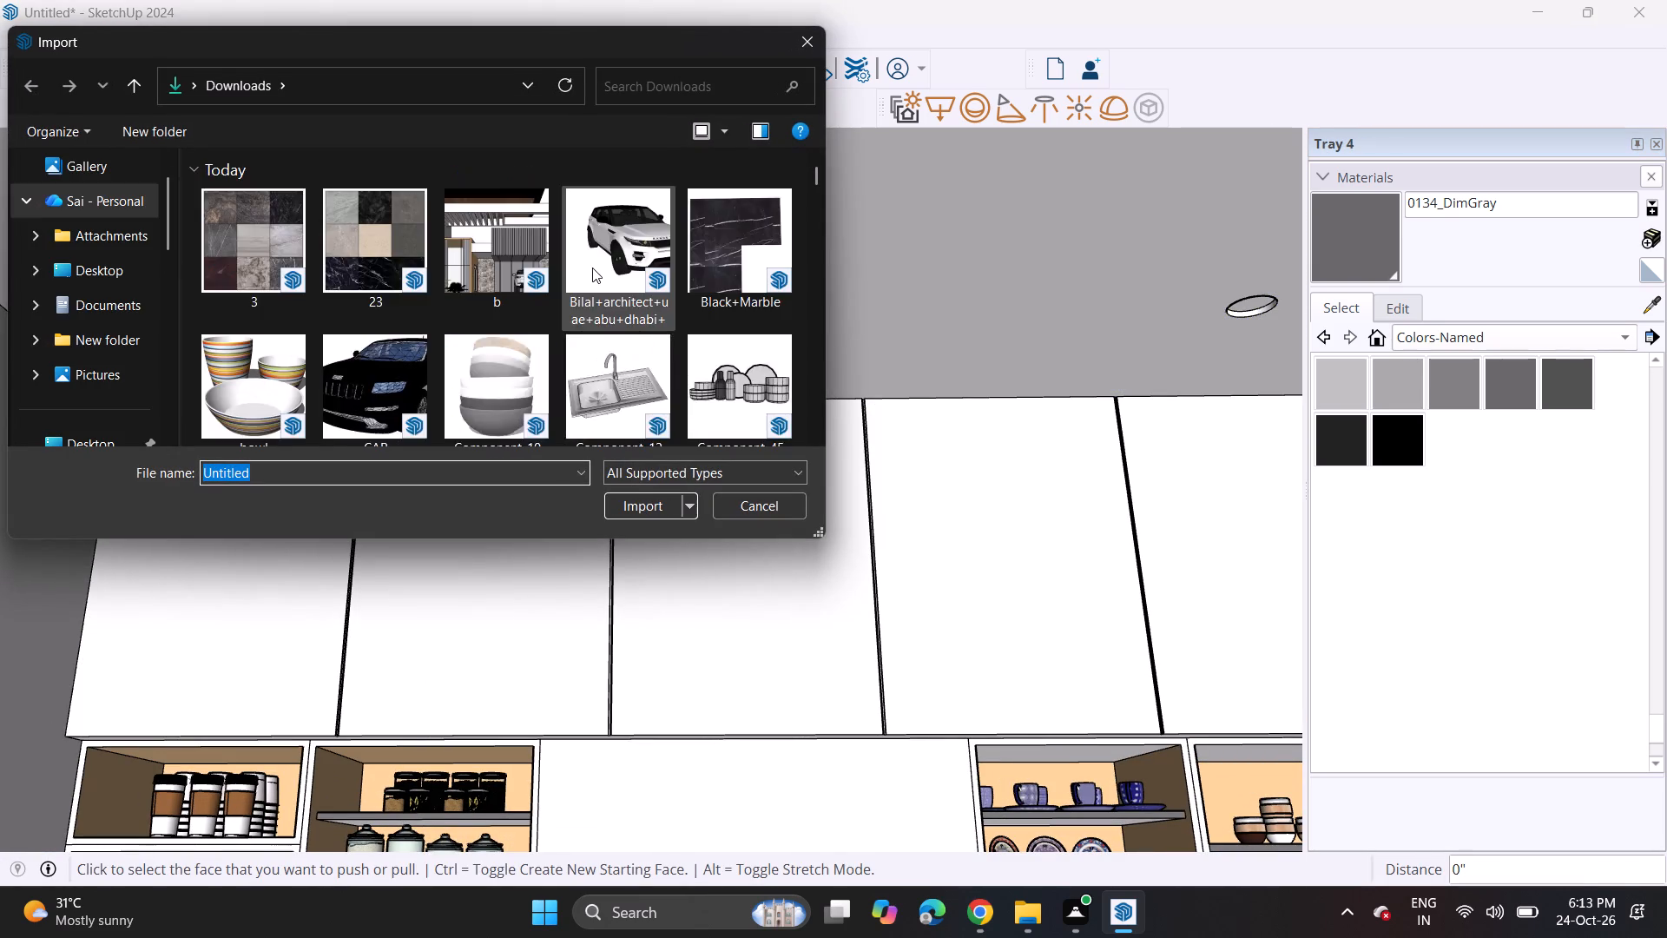
scroll(592, 268, "down", 17)
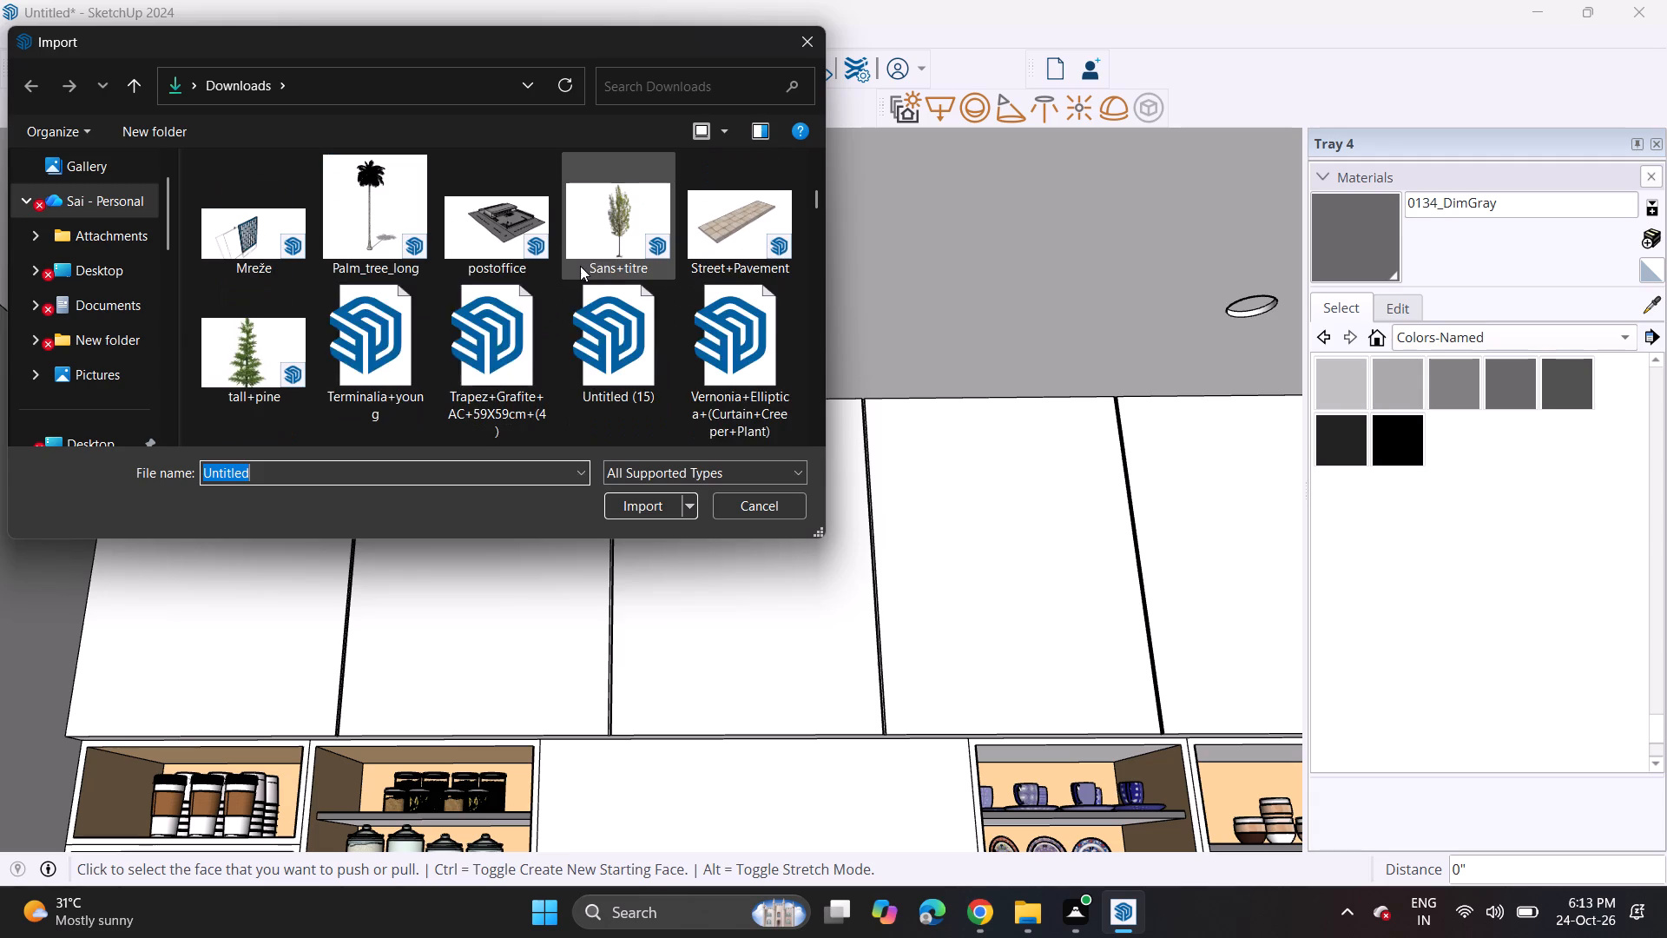
scroll(580, 266, "down", 2)
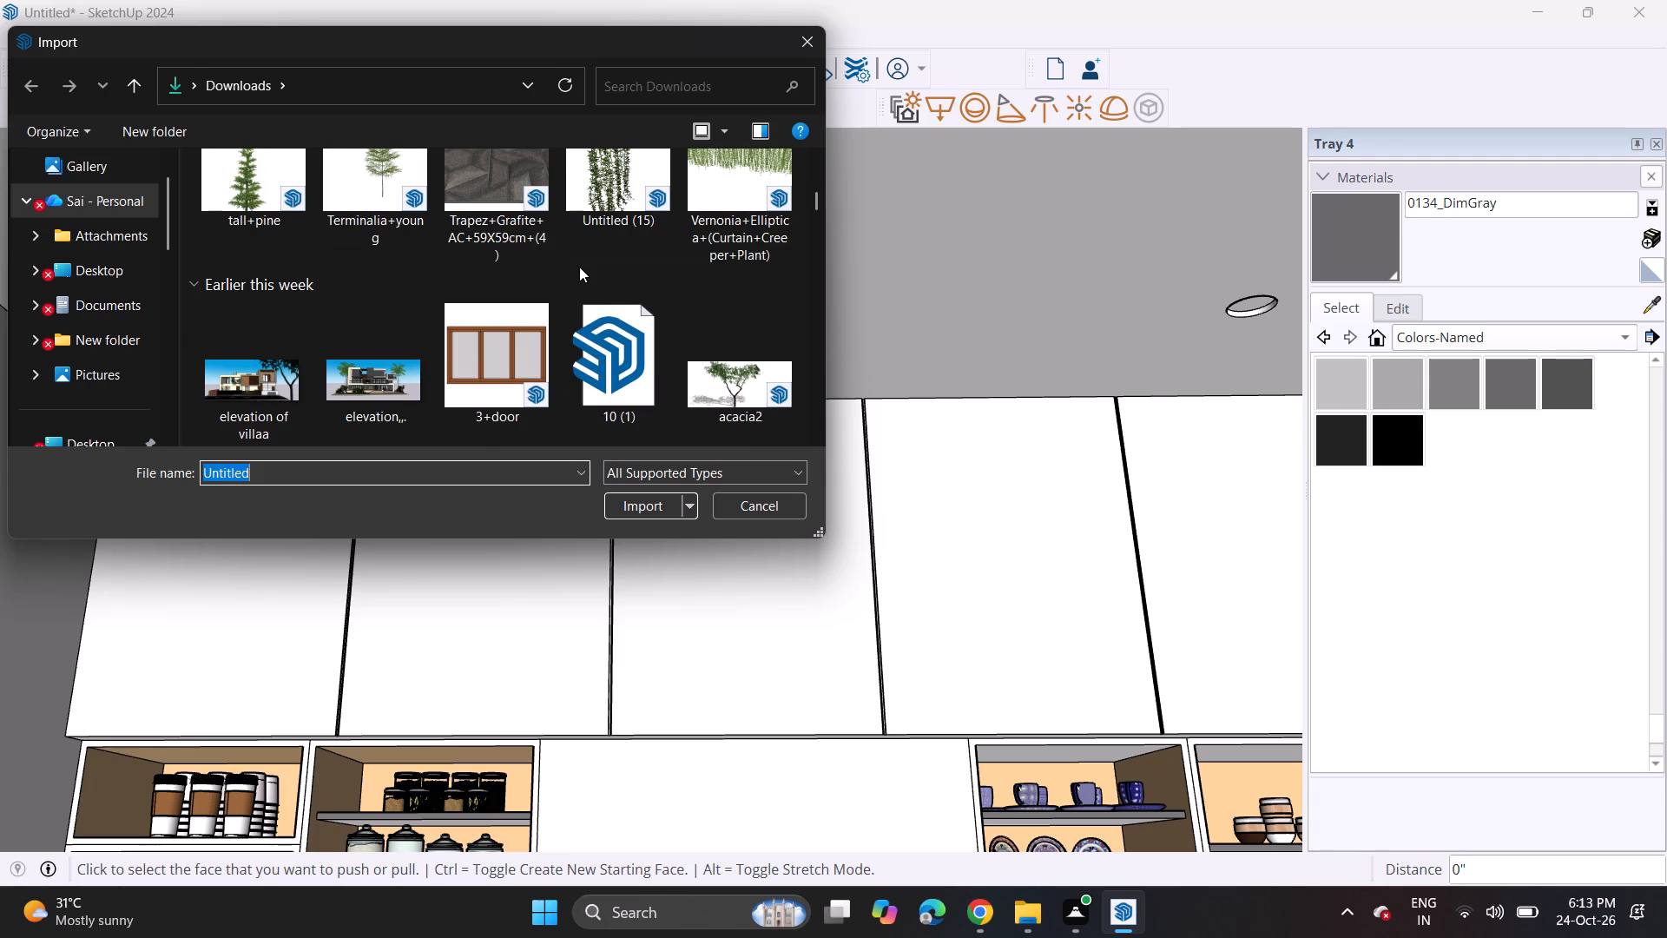
left_click(602, 368)
left_click(622, 509)
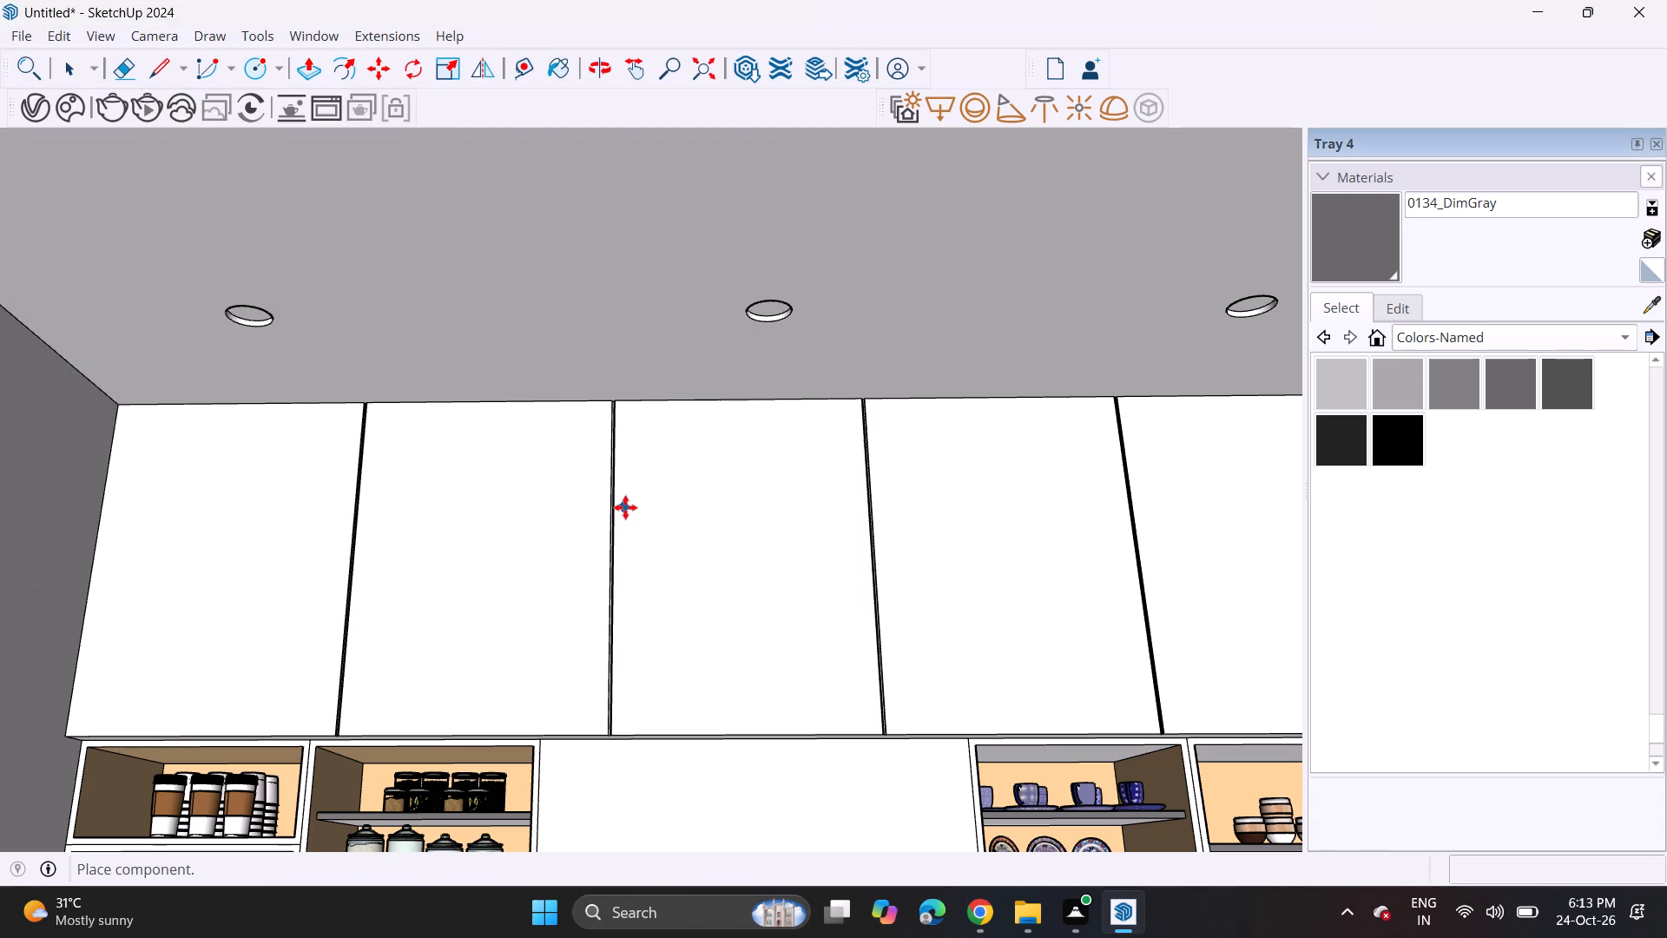
left_click(247, 526)
Move the imported downlight from the upper cabinet door up to the ceiling, just beside the nearest round recess.
scroll(396, 484, "down", 4)
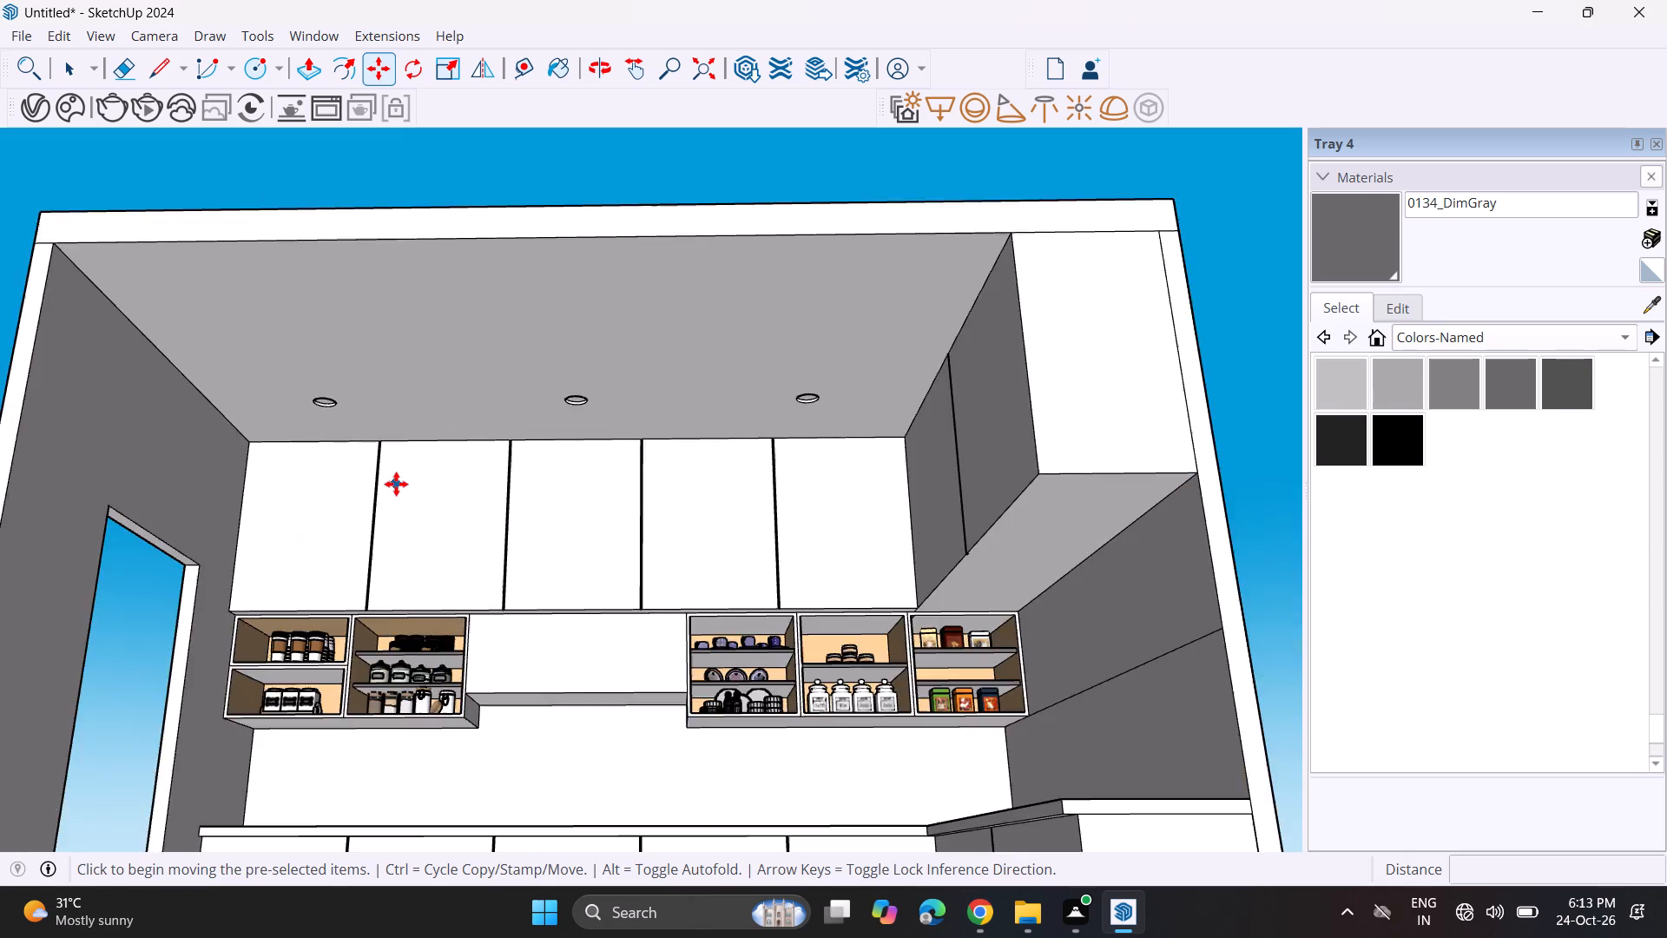
scroll(396, 484, "down", 9)
middle_click_drag(287, 491, 306, 508)
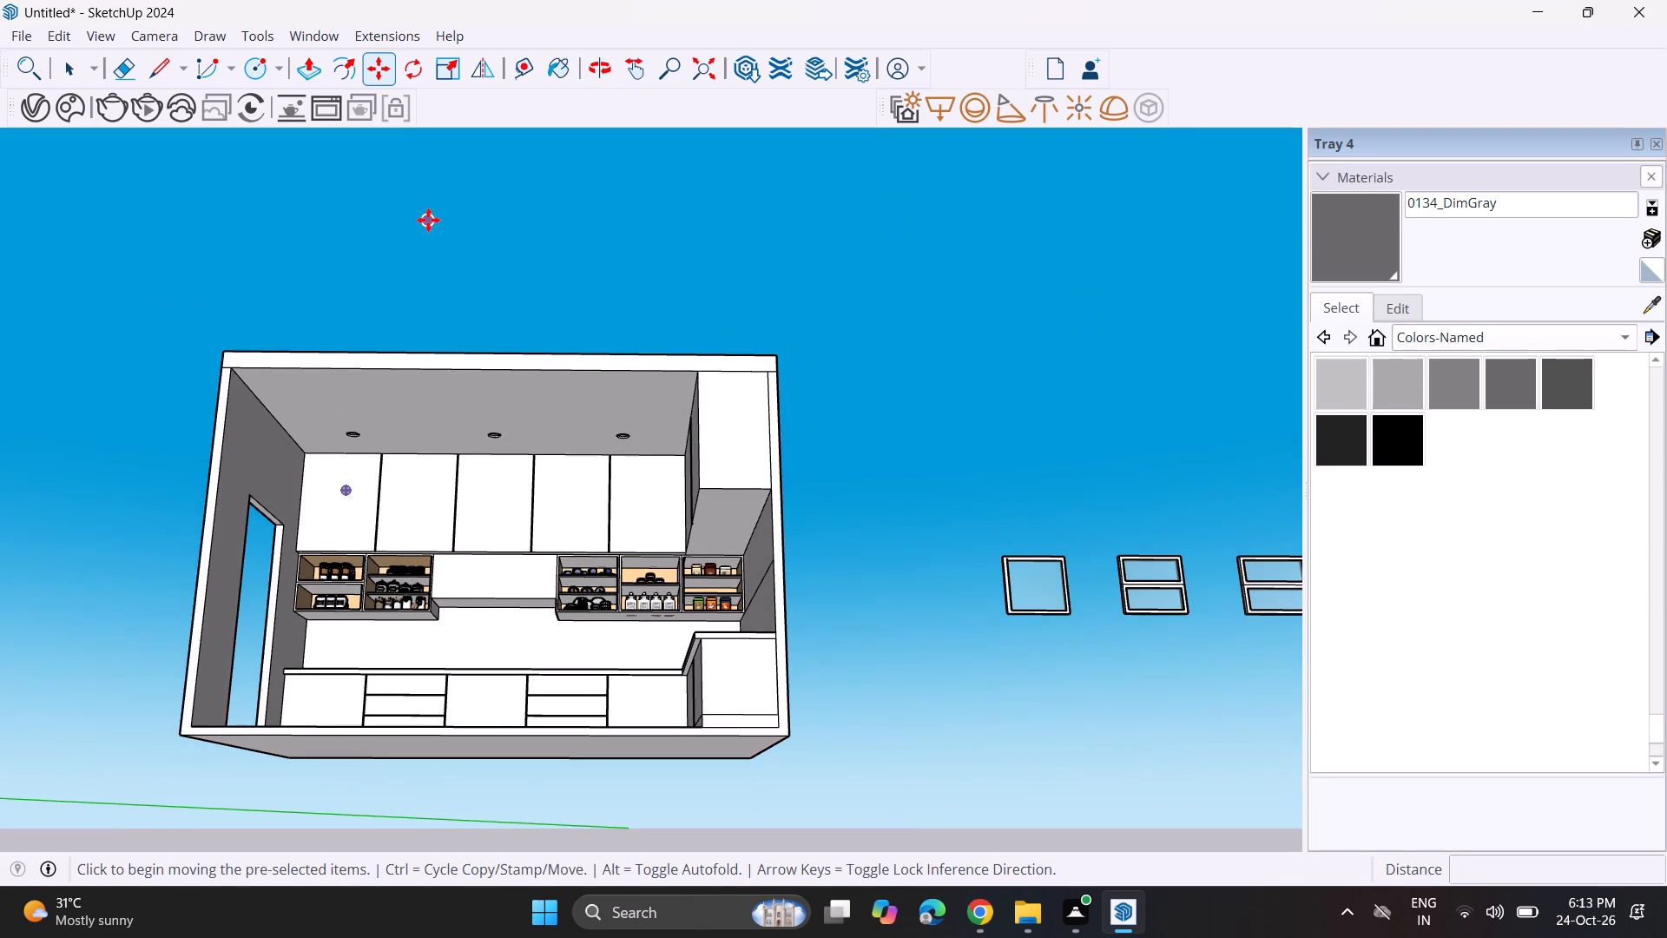
left_click(428, 220)
left_click(346, 503)
scroll(379, 506, "up", 6)
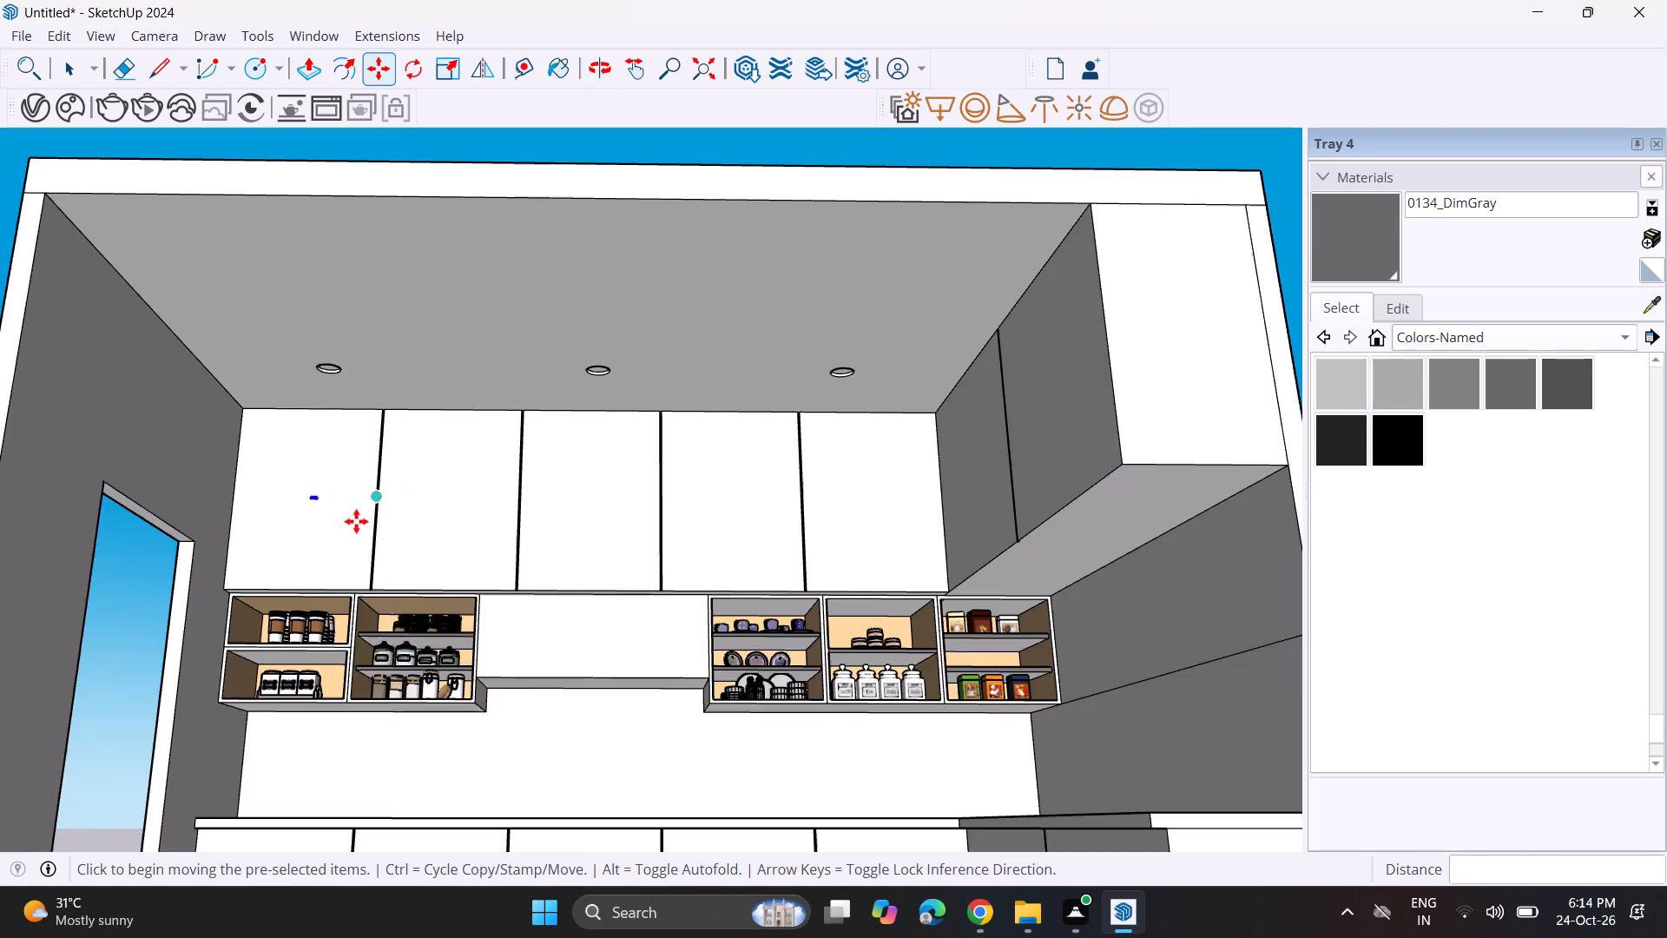
scroll(329, 504, "up", 19)
left_click(323, 506)
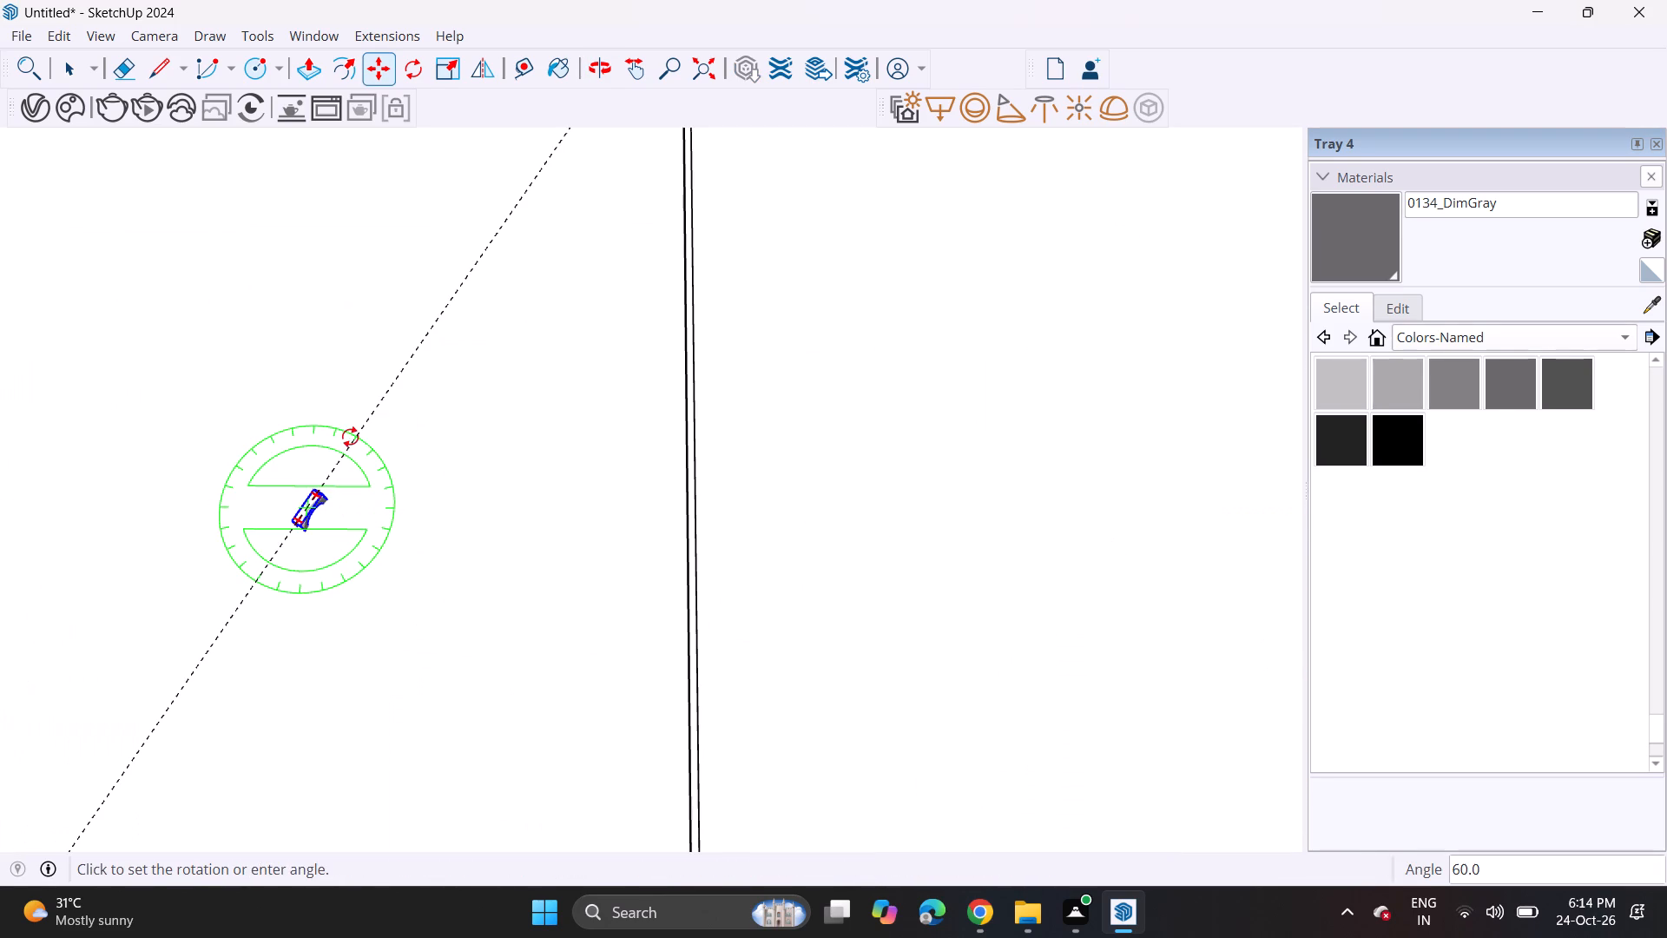
key("Escape")
left_click(329, 500)
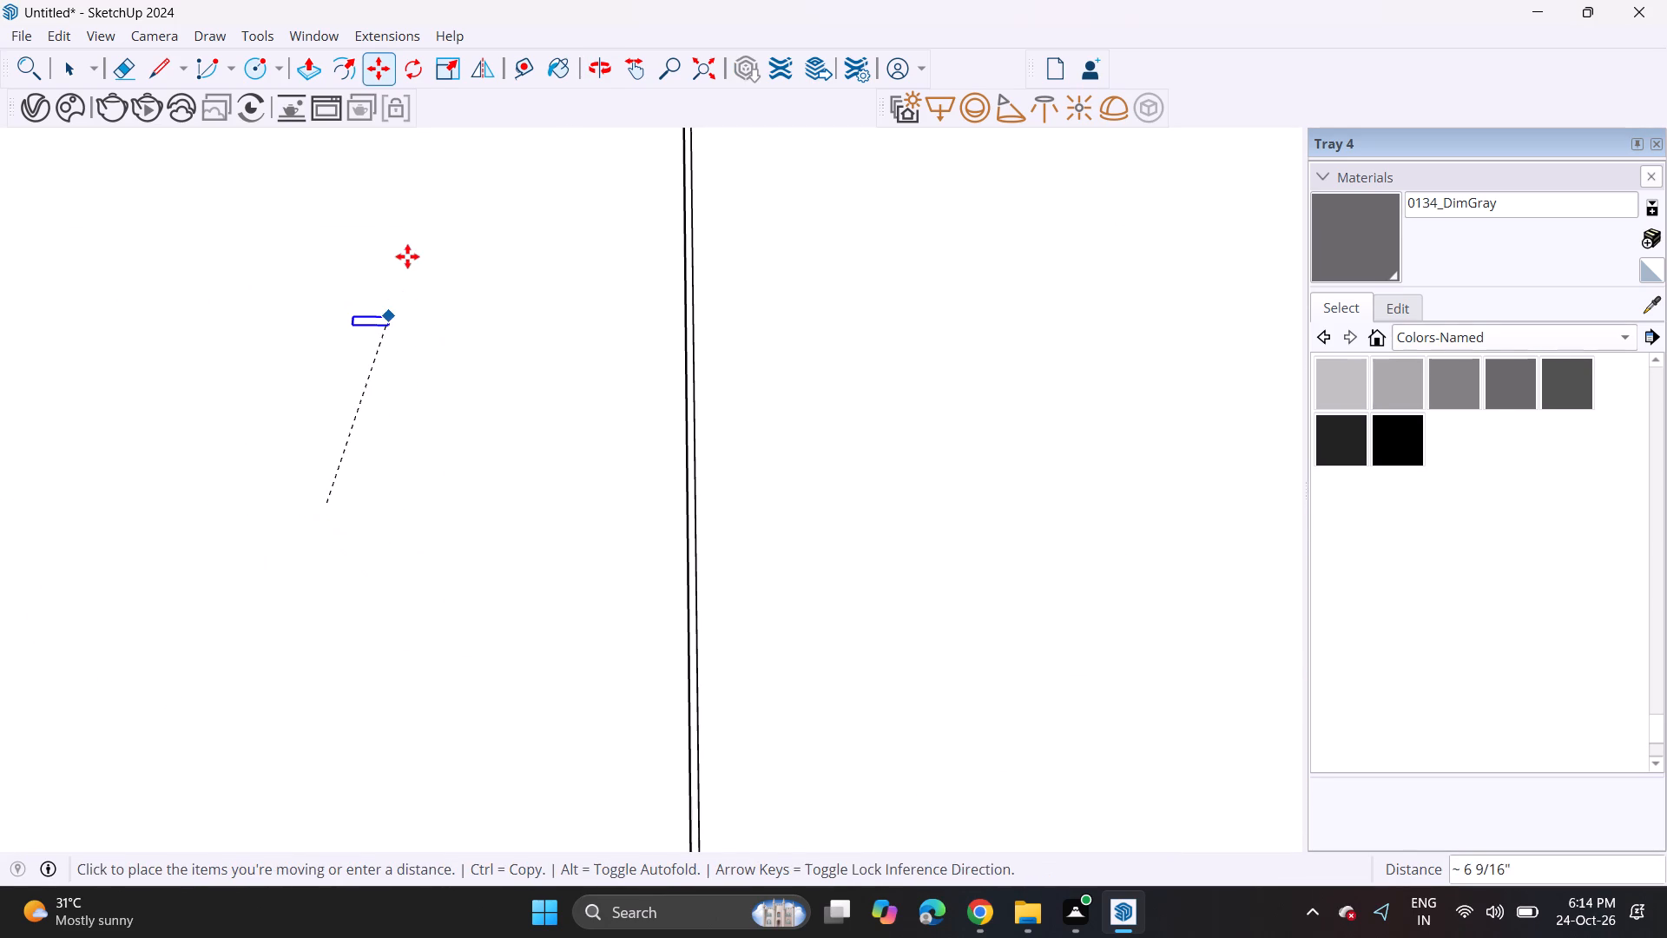
middle_click_drag(412, 184, 394, 455, "shift")
scroll(388, 325, "down", 6)
scroll(333, 270, "down", 4)
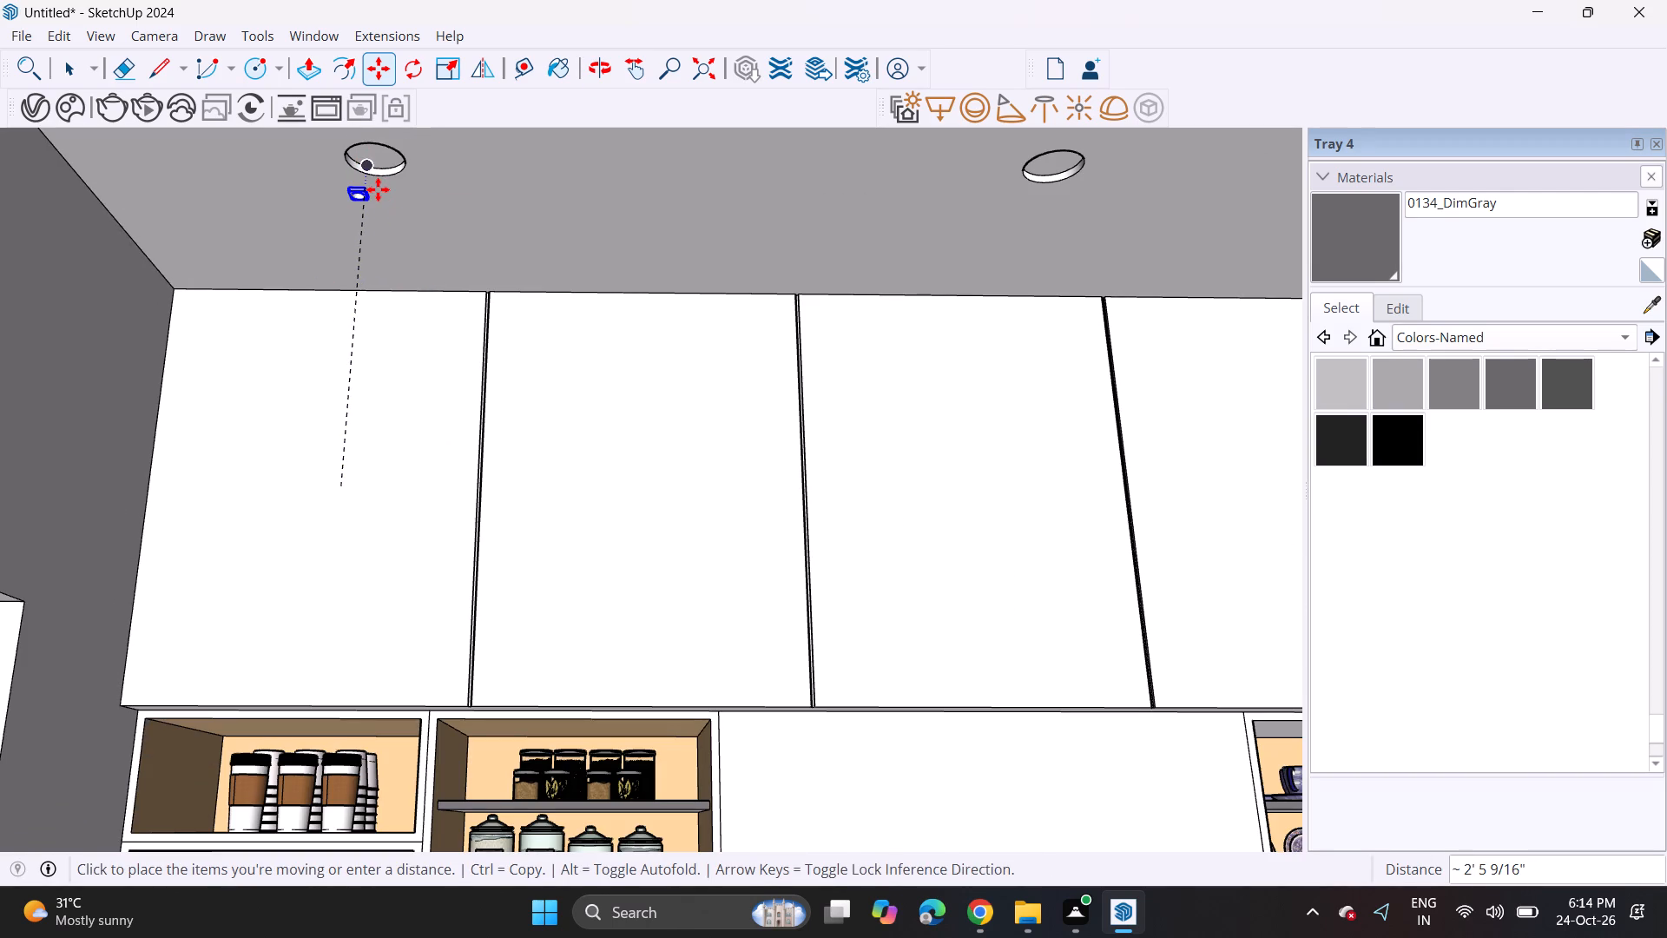
left_click(378, 189)
Scale the downlight up uniformly by about 3.23 to suit the ceiling recess.
scroll(369, 193, "up", 4)
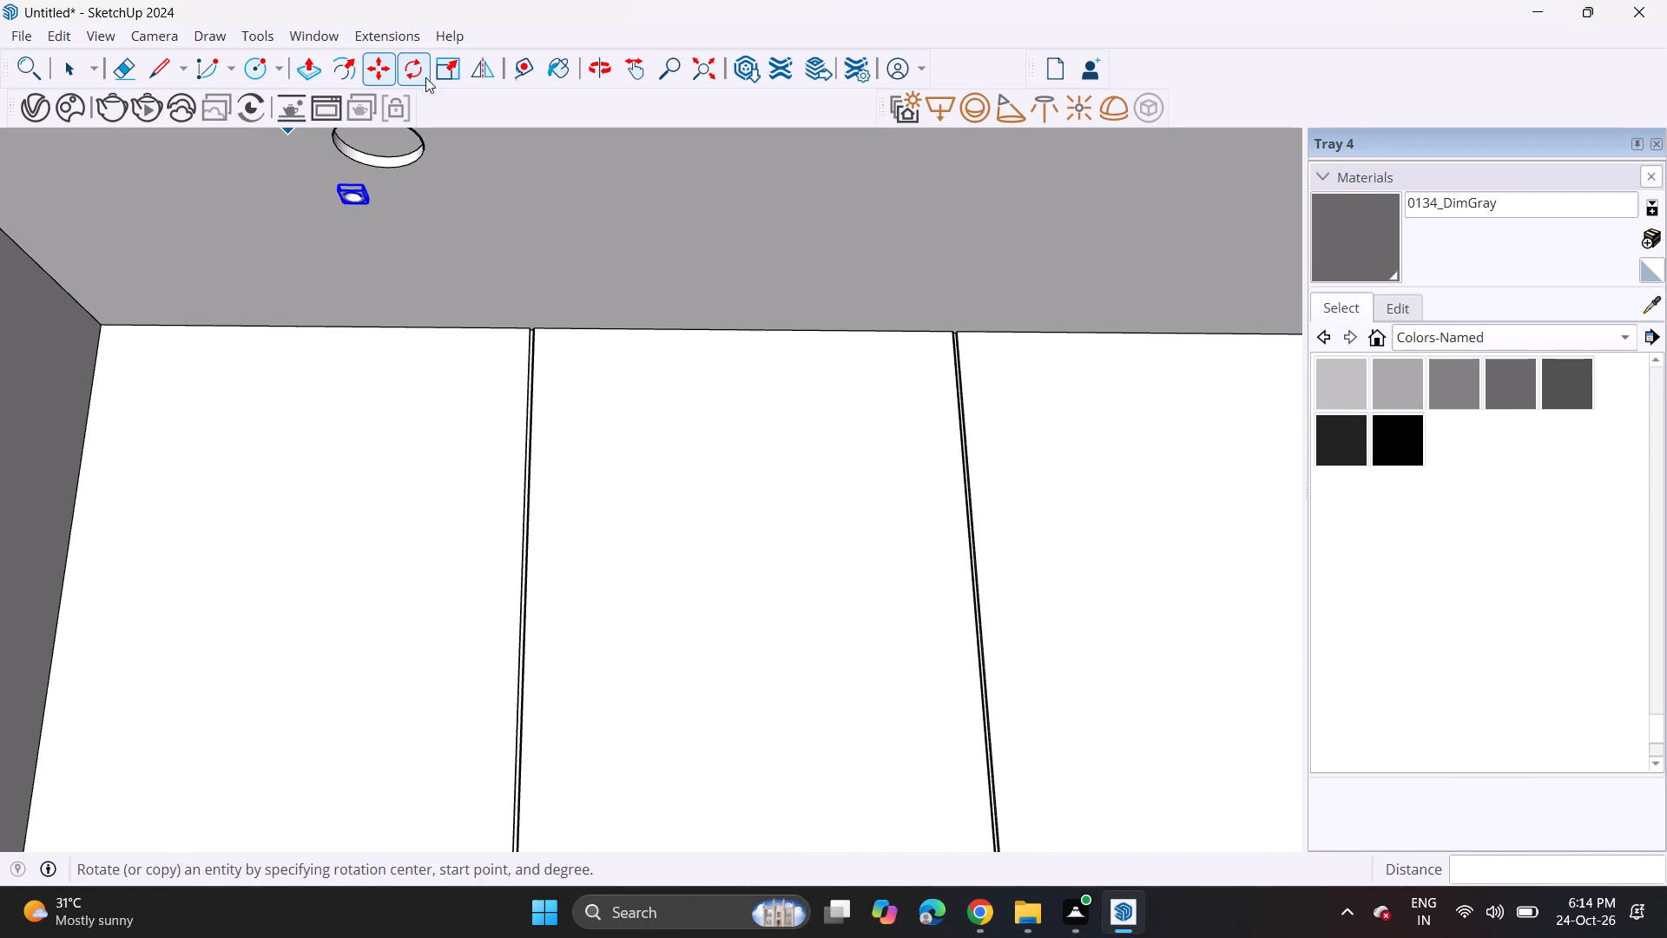
left_click(446, 72)
left_click(366, 186)
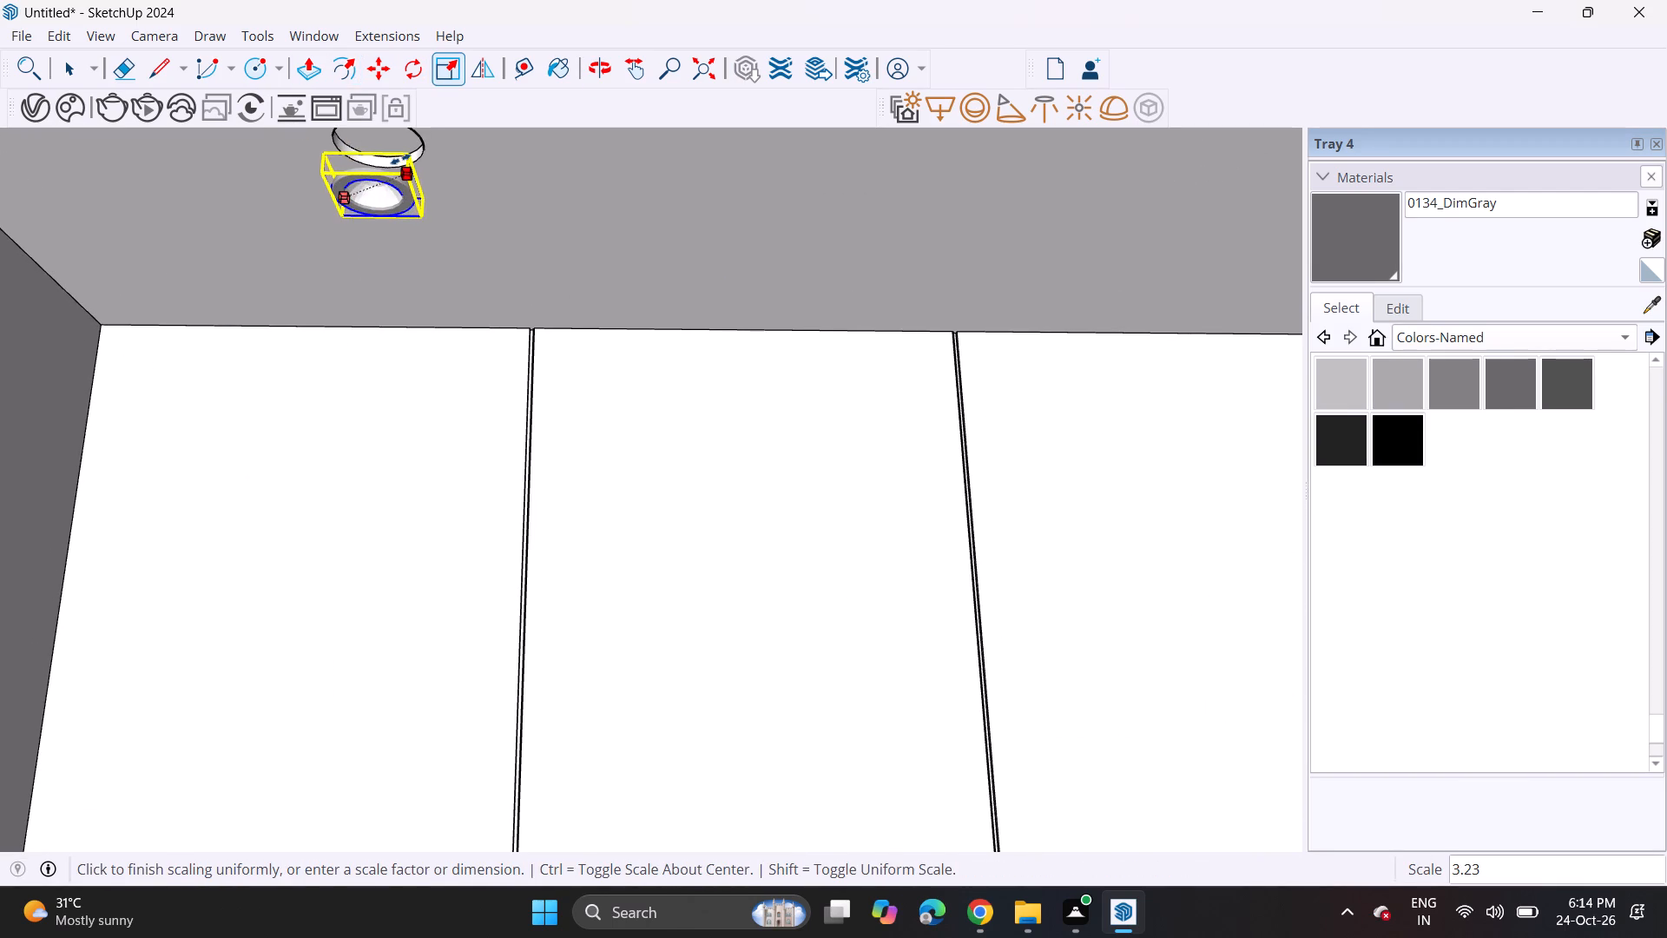
left_click(400, 159)
Raise the scaled downlight toward the ceiling beside the nearest round recess, starting with a move of about 2 9/16".
middle_click(496, 193)
middle_click_drag(496, 201, 512, 296, "shift")
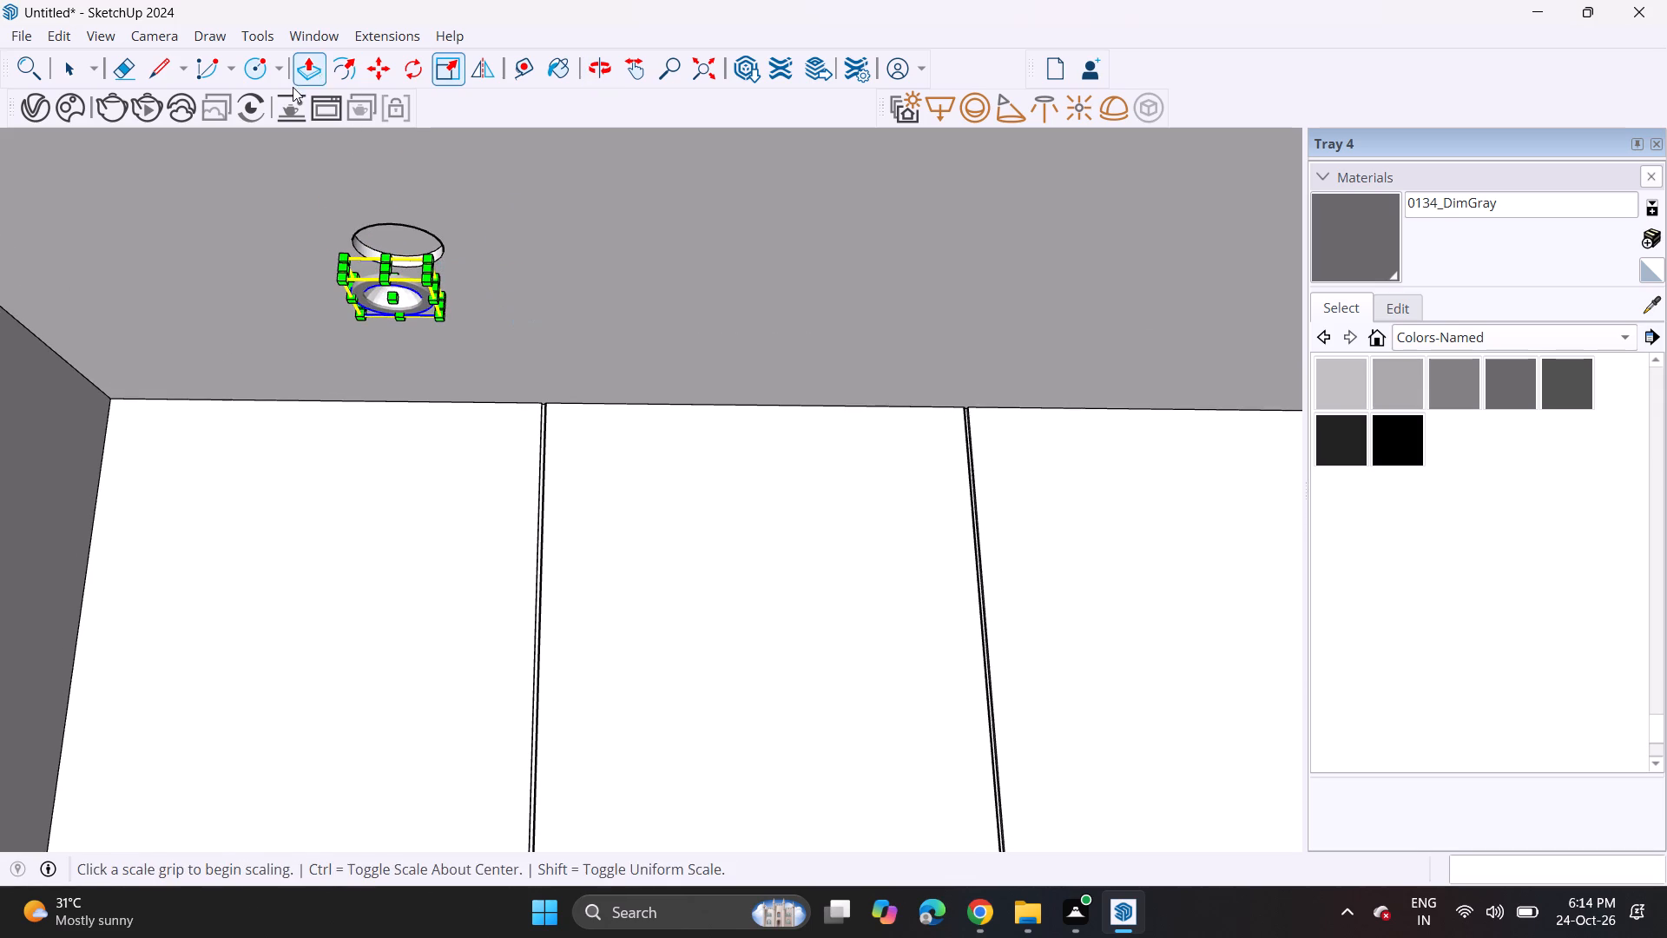
left_click(379, 76)
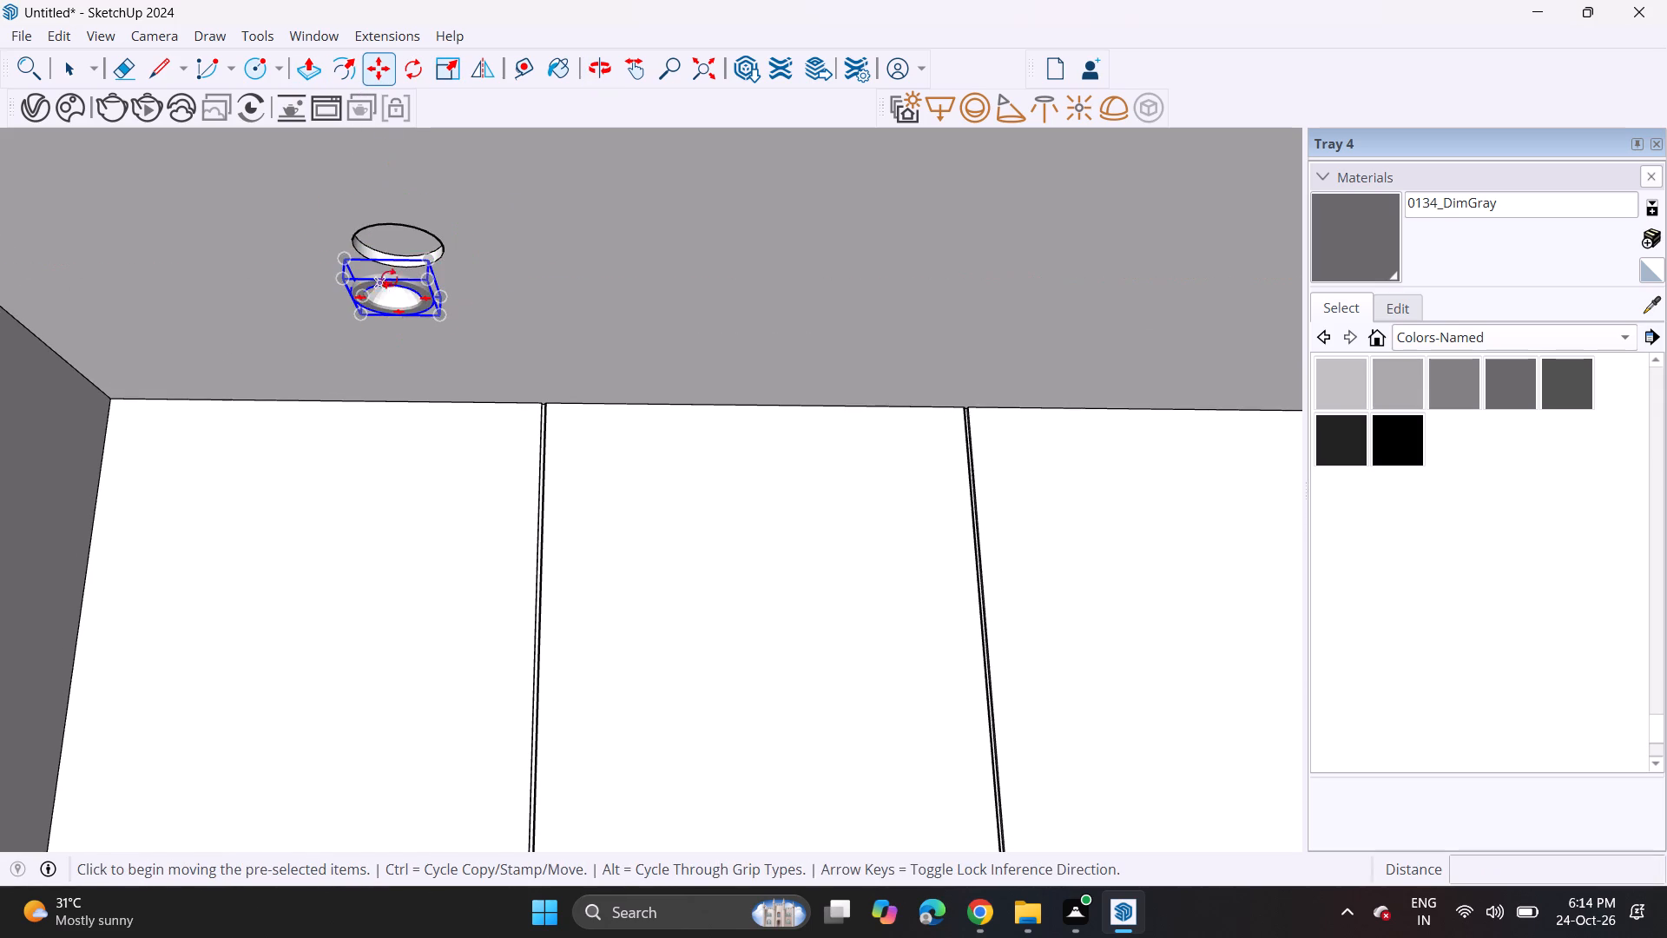
left_click(391, 268)
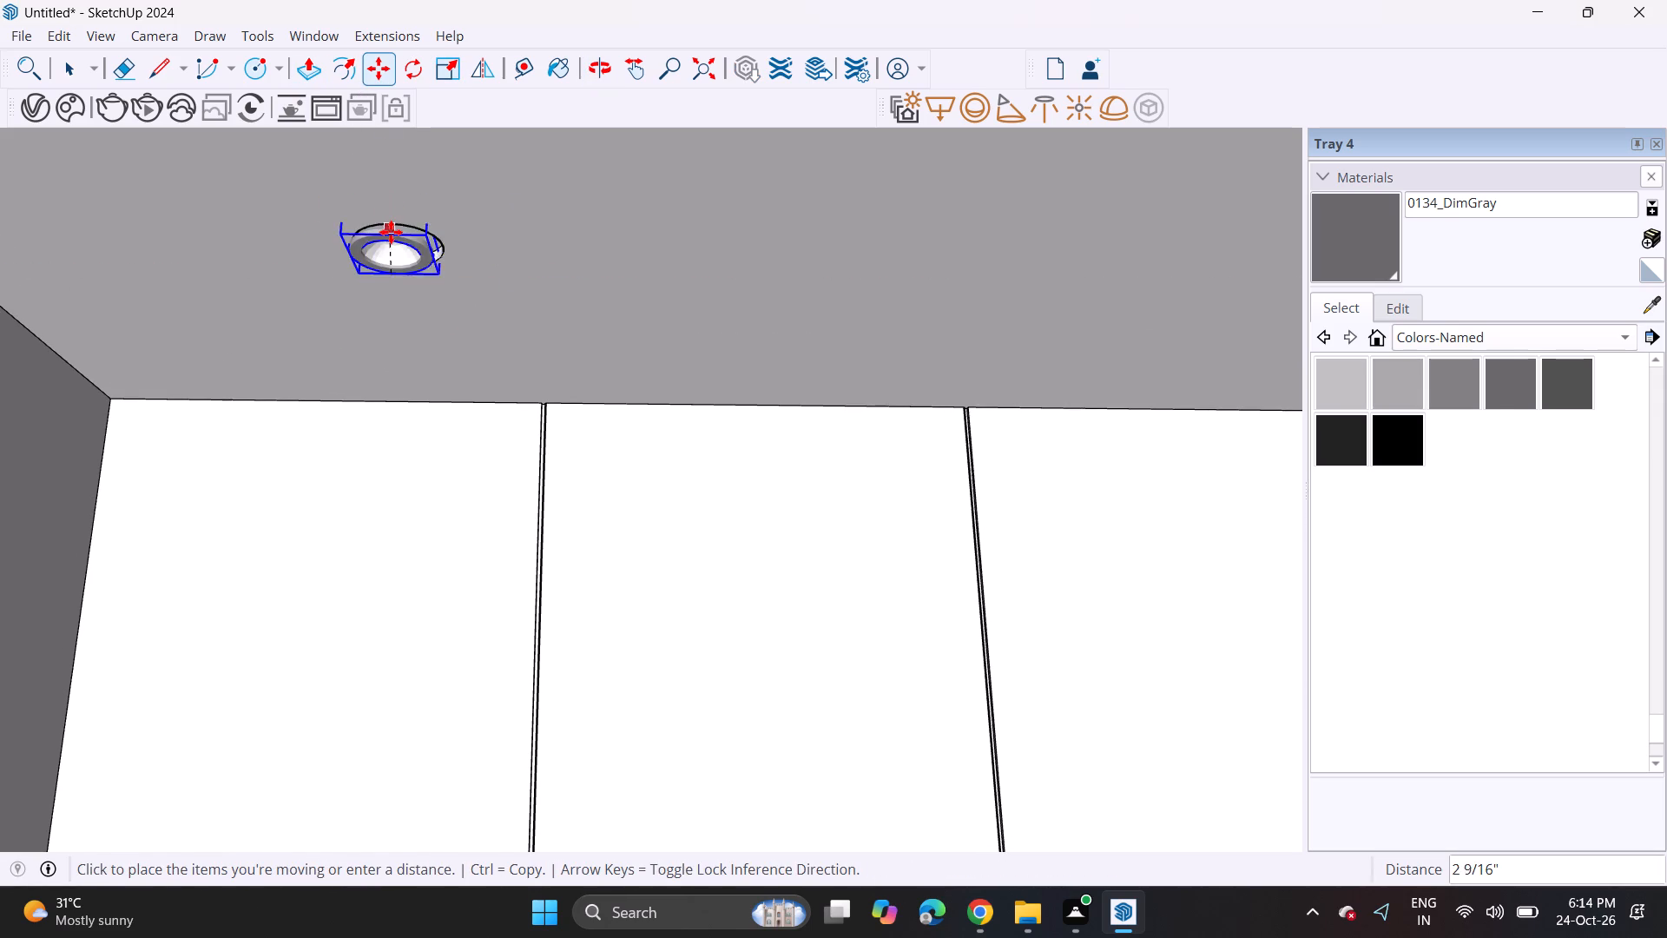
left_click(389, 233)
scroll(442, 298, "up", 4)
left_click(400, 180)
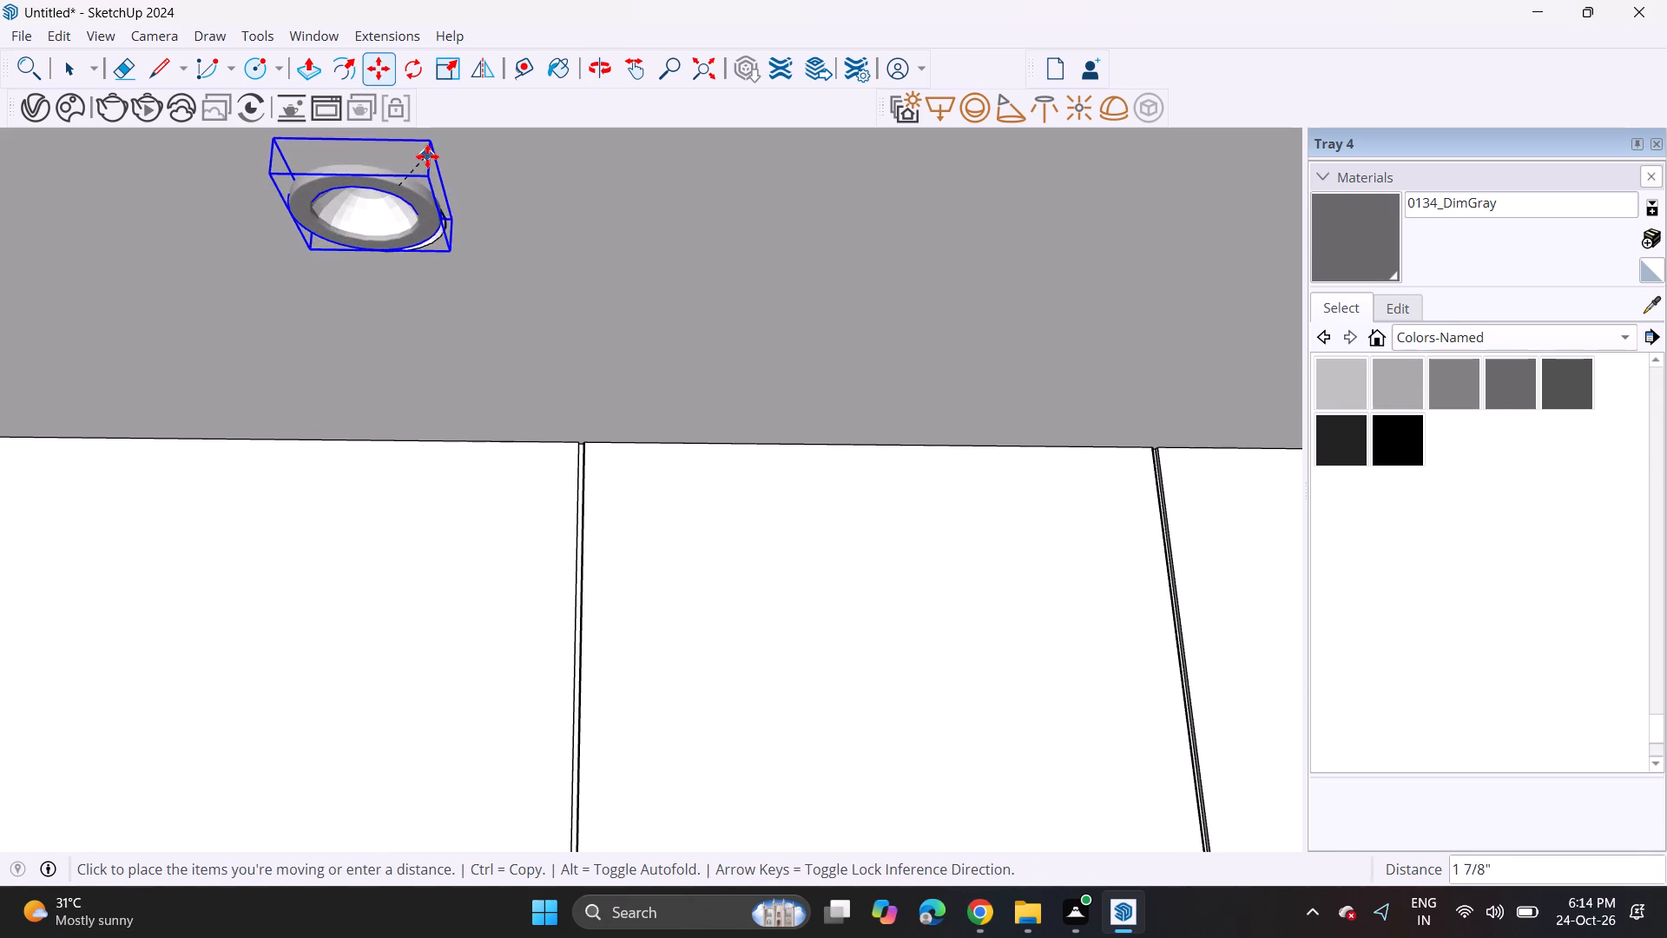
left_click(432, 170)
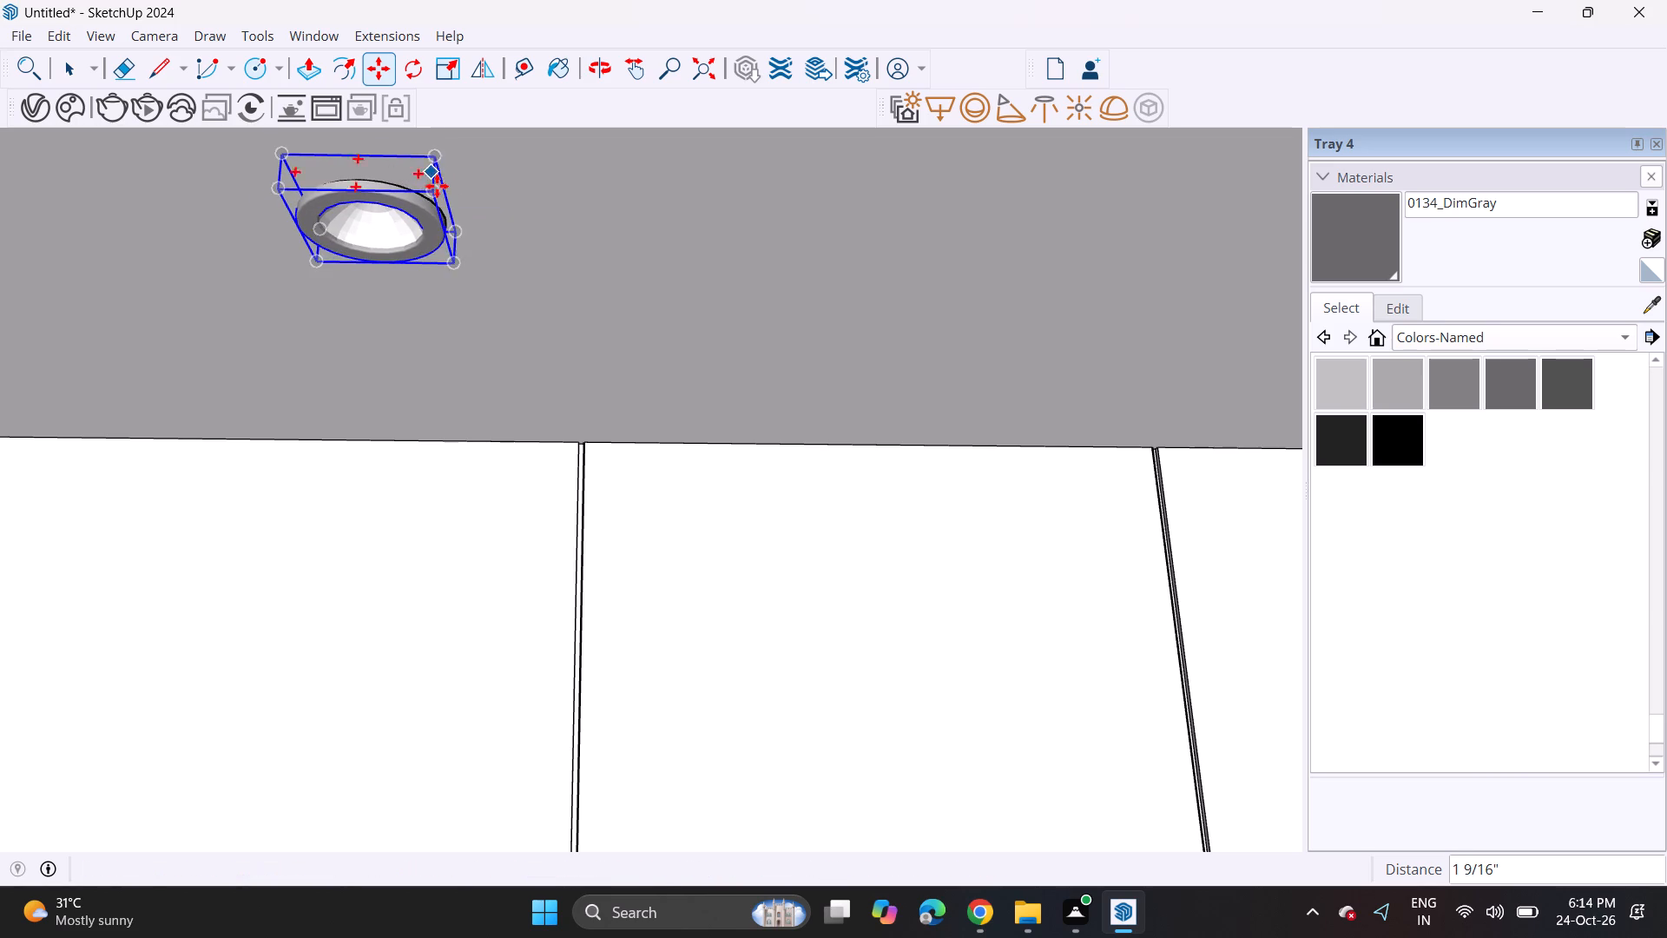
middle_click_drag(499, 232, 517, 410)
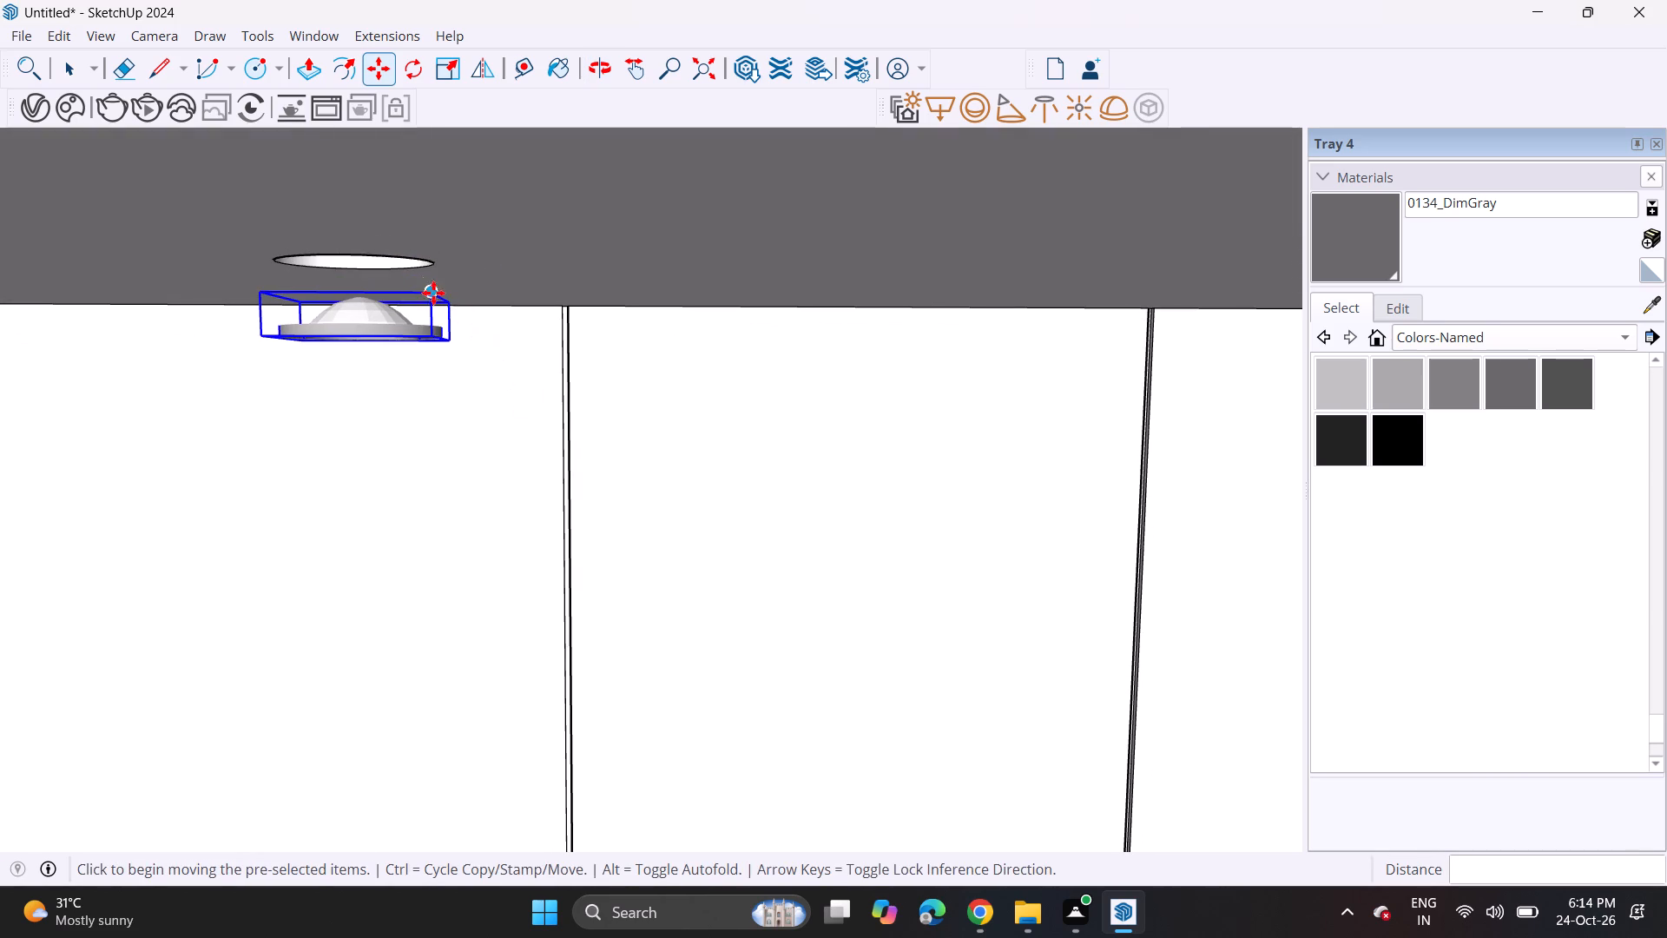
left_click(432, 297)
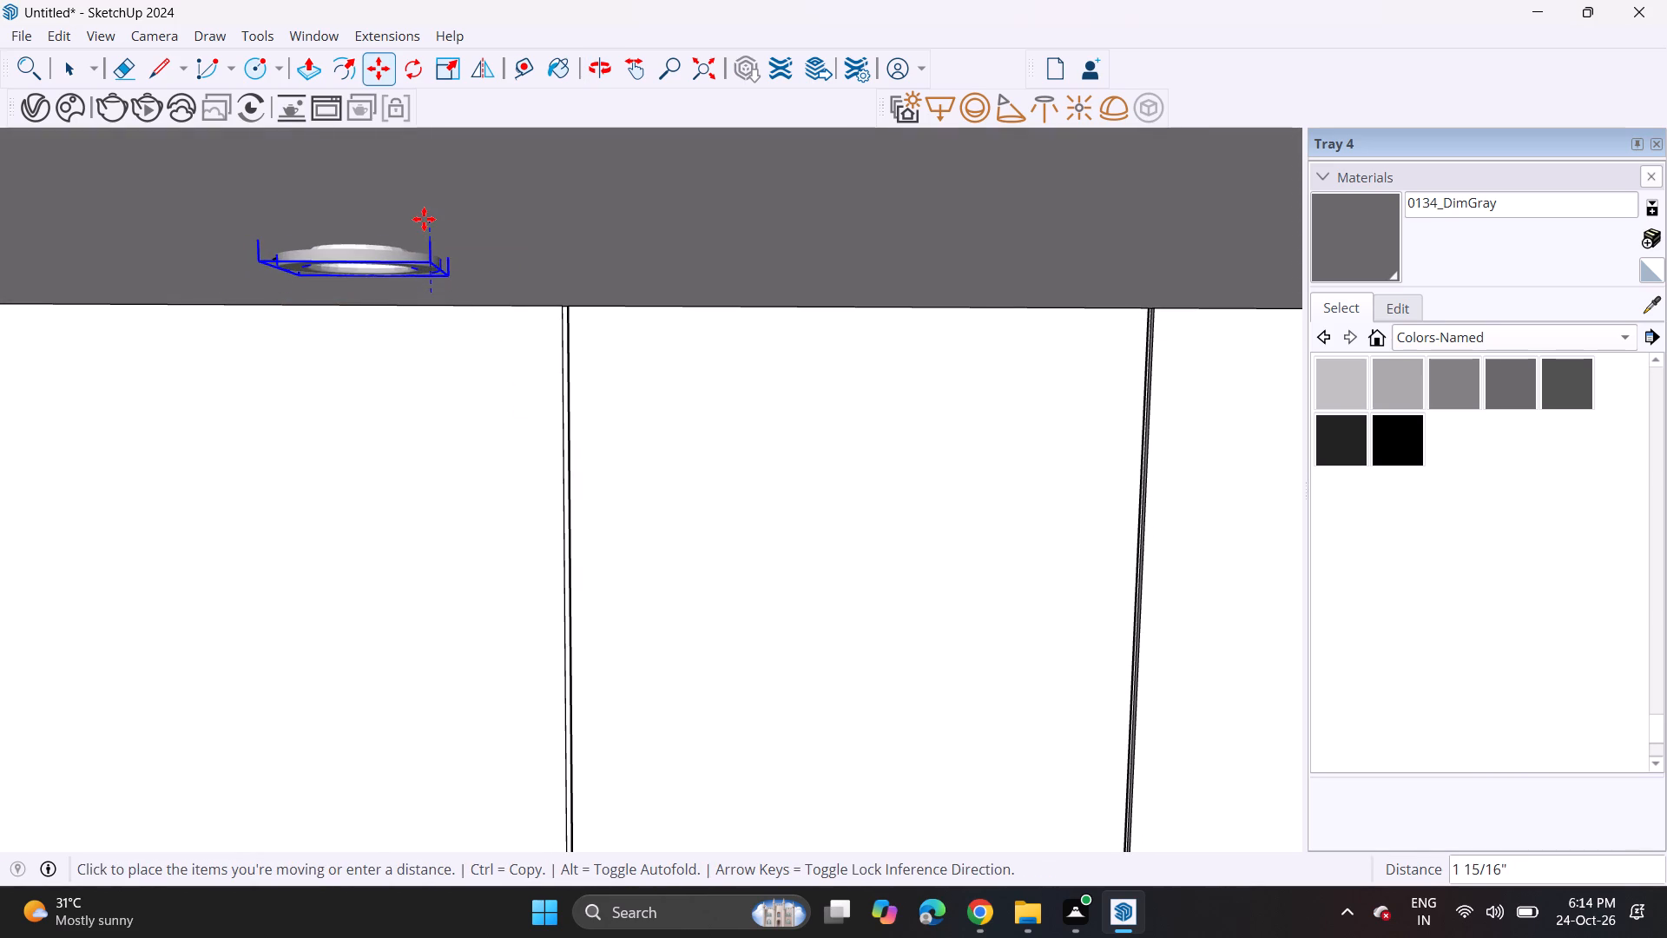
left_click(424, 219)
Shift the downlight horizontally in several moves to line it up beneath the nearest ceiling recess.
middle_click_drag(446, 274, 417, 97)
middle_click(393, 191)
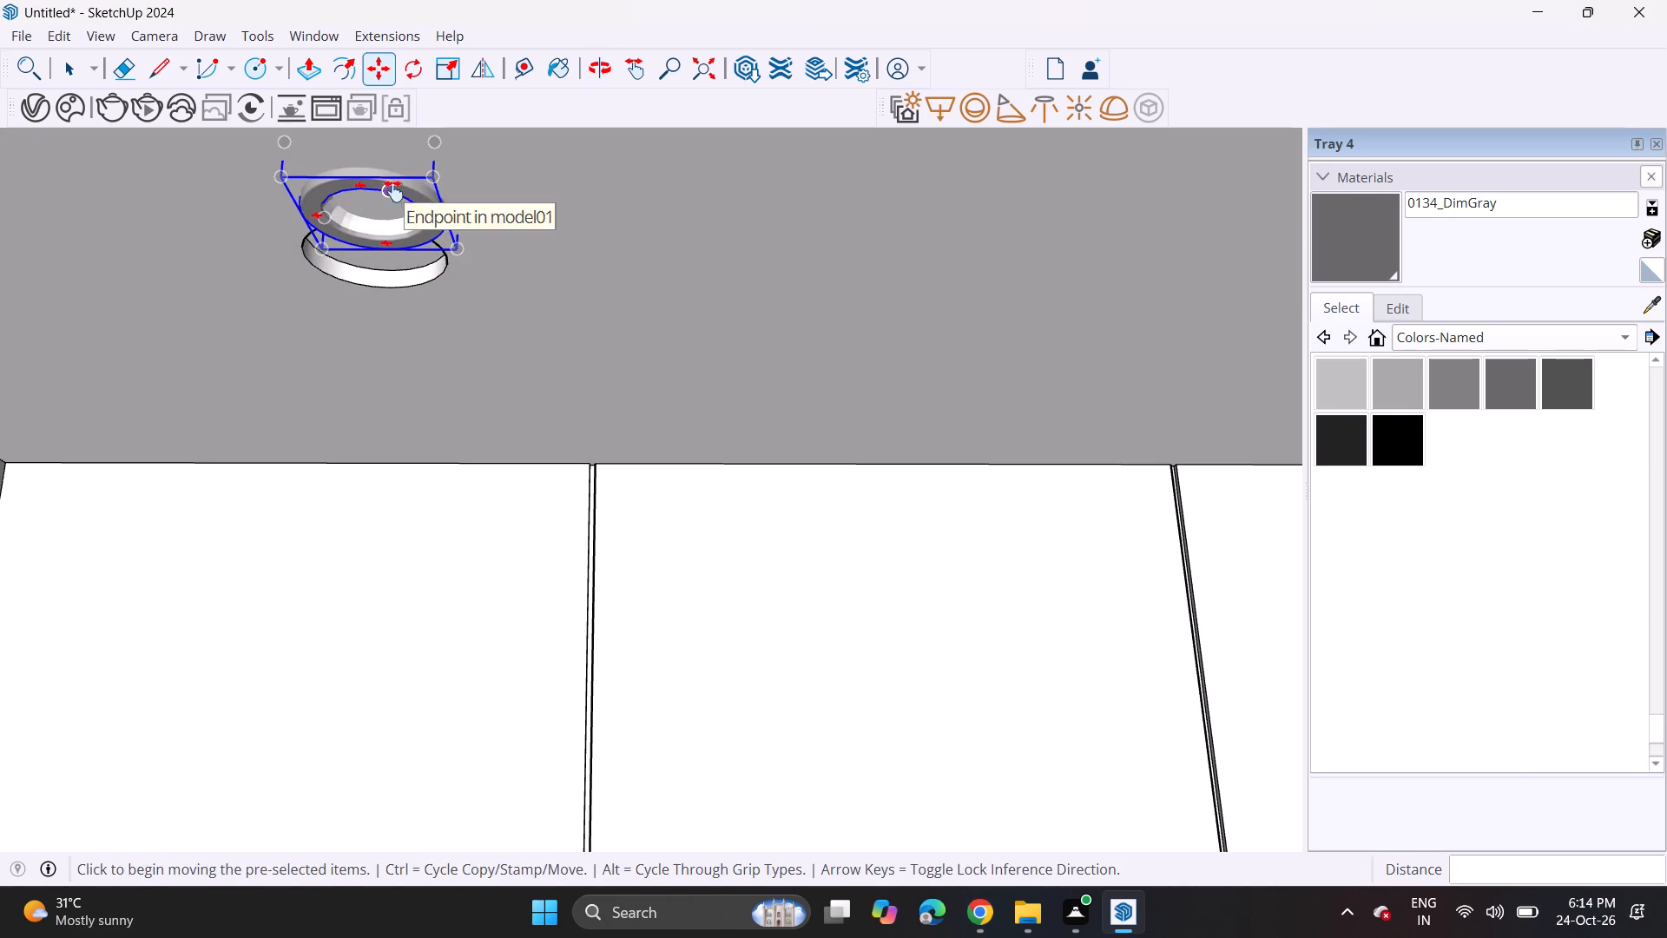
left_click(399, 238)
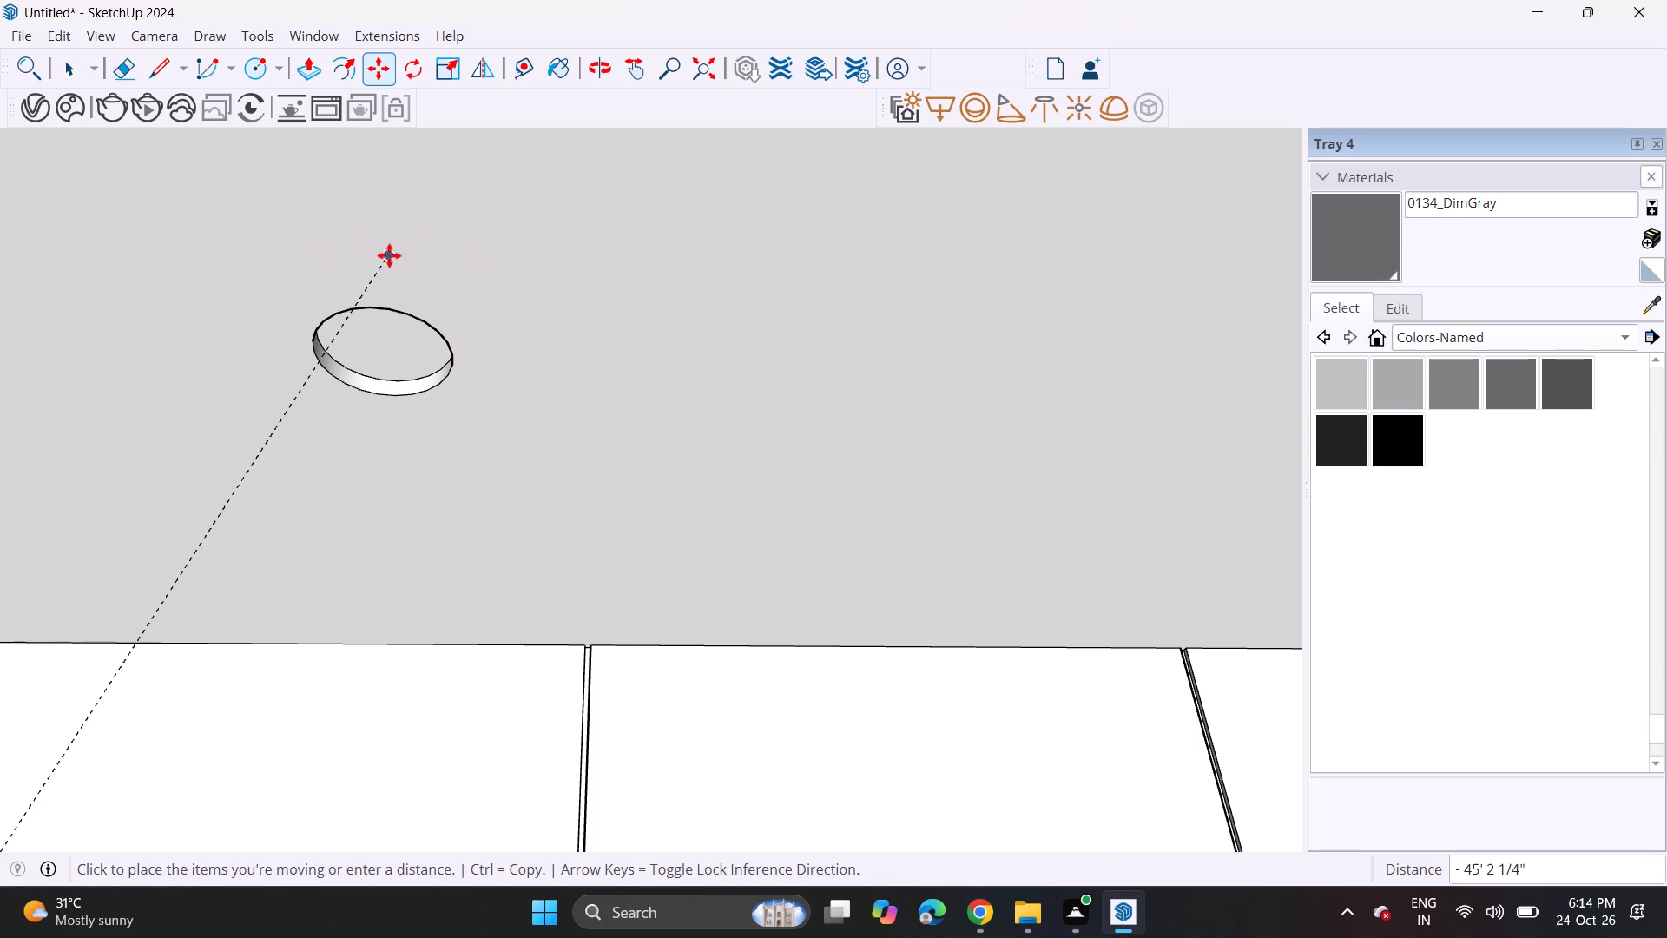
key("Escape")
left_click(459, 332)
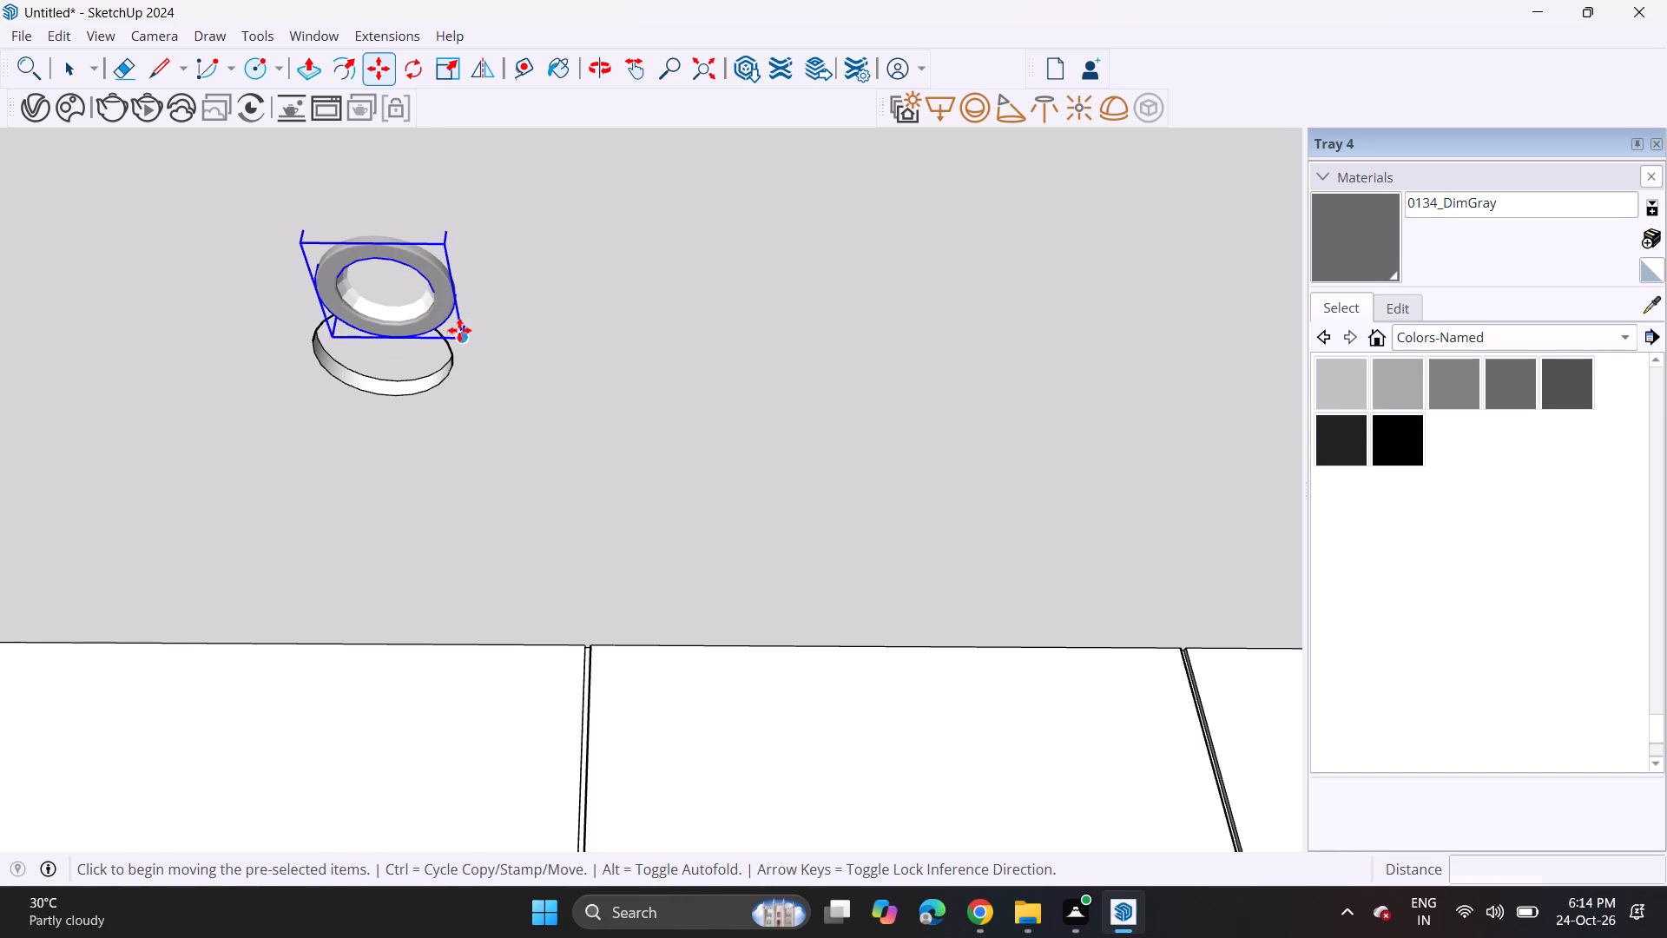
left_click(445, 402)
middle_click_drag(488, 352, 0, 545)
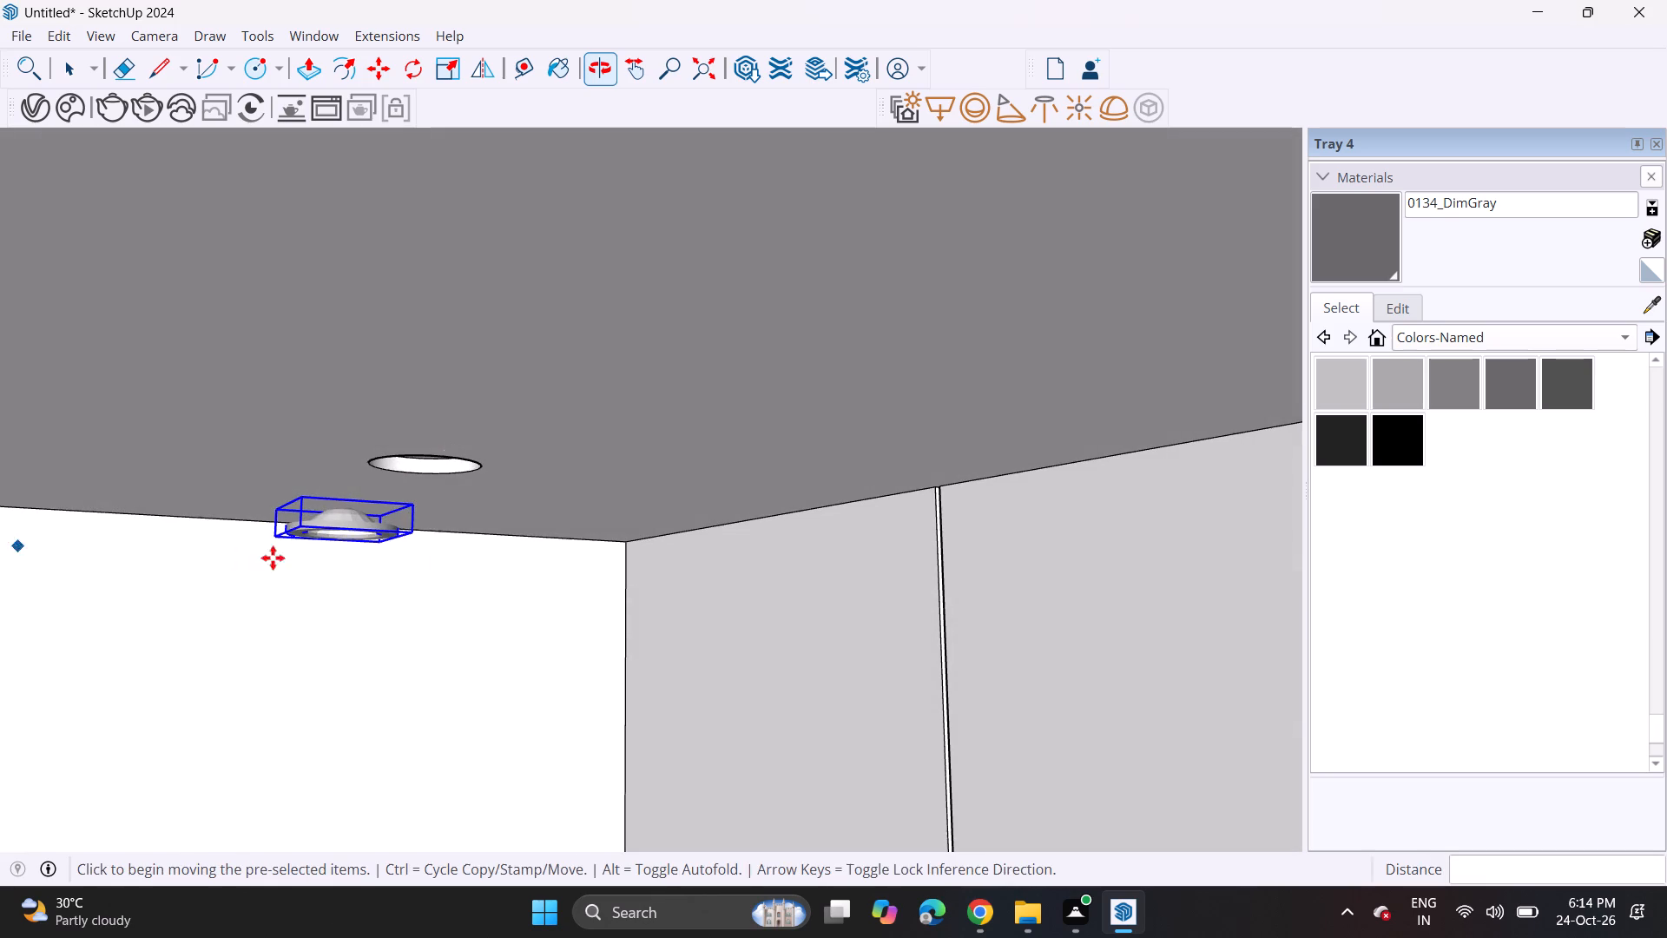
left_click(345, 510)
left_click(415, 459)
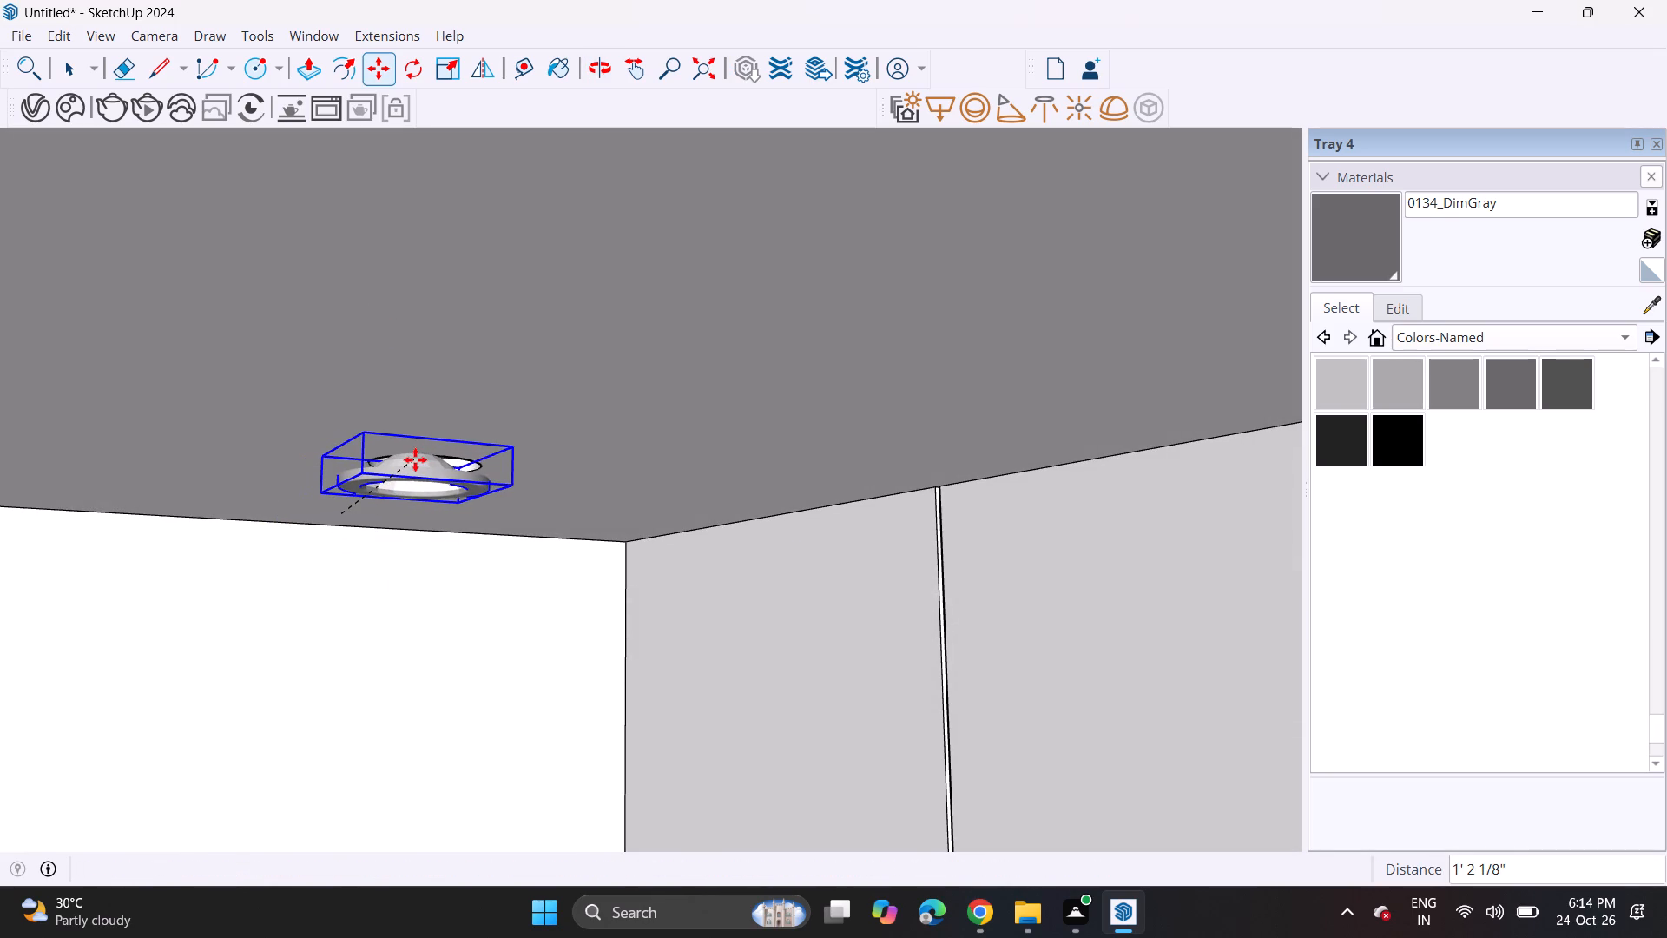
middle_click_drag(337, 437, 843, 374)
left_click(966, 436)
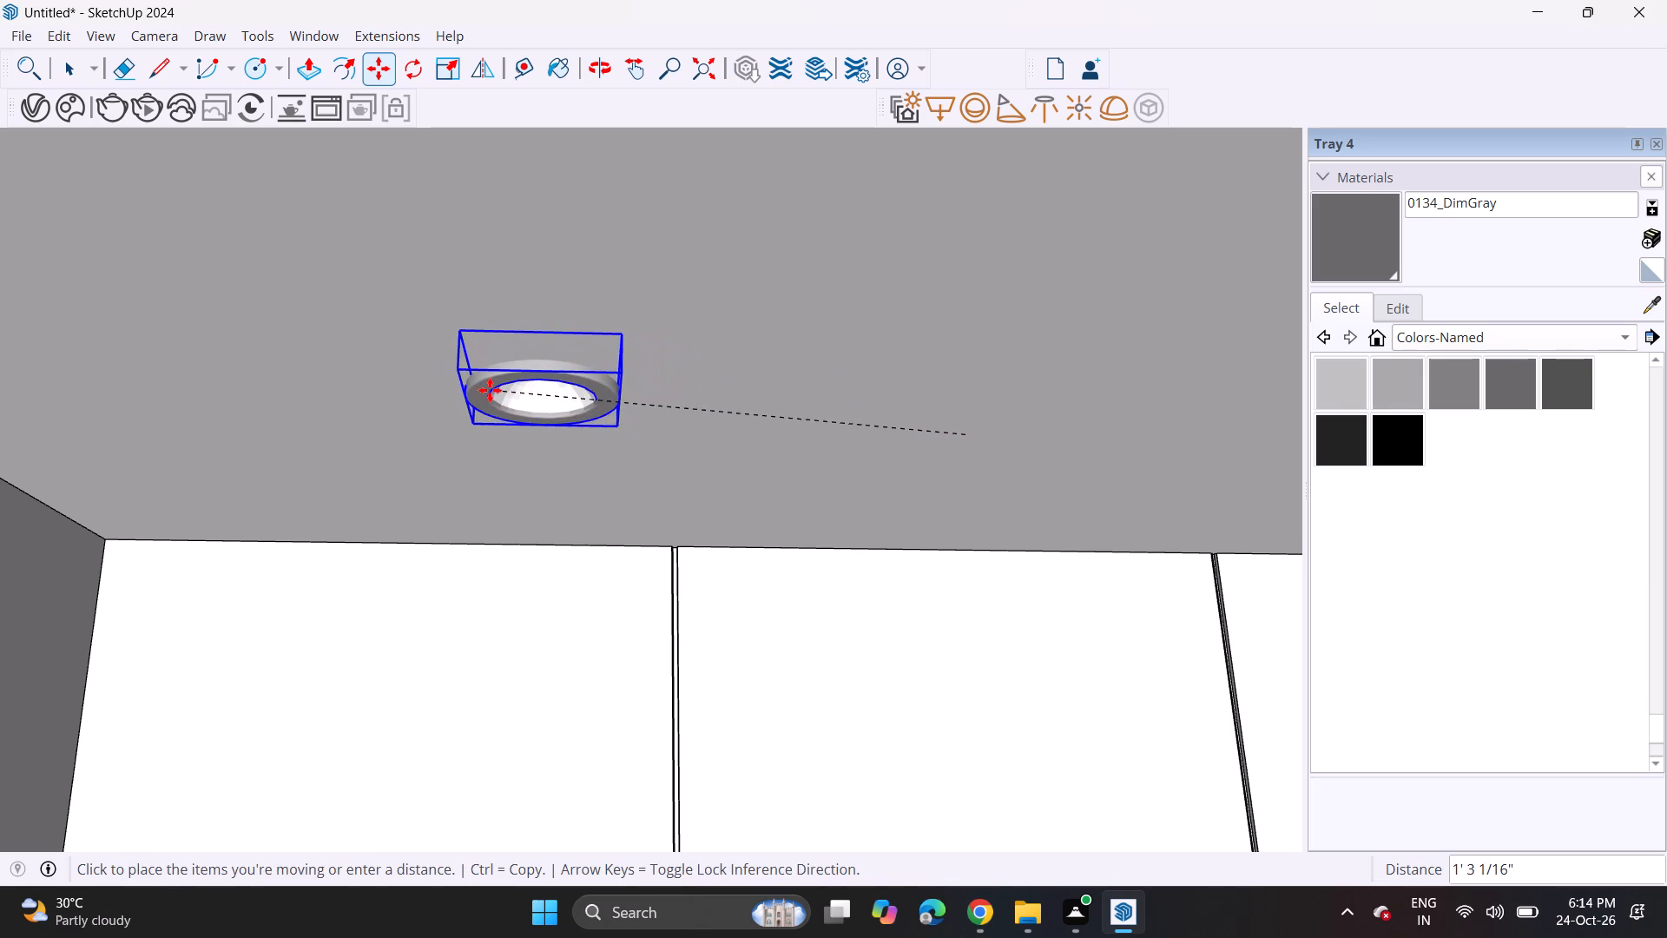
left_click(490, 390)
Move the downlight up into the nearest recess, snapping it to the recess's upper rim.
scroll(588, 411, "up", 2)
scroll(548, 404, "down", 16)
scroll(560, 416, "up", 12)
middle_click_drag(516, 386, 19, 475)
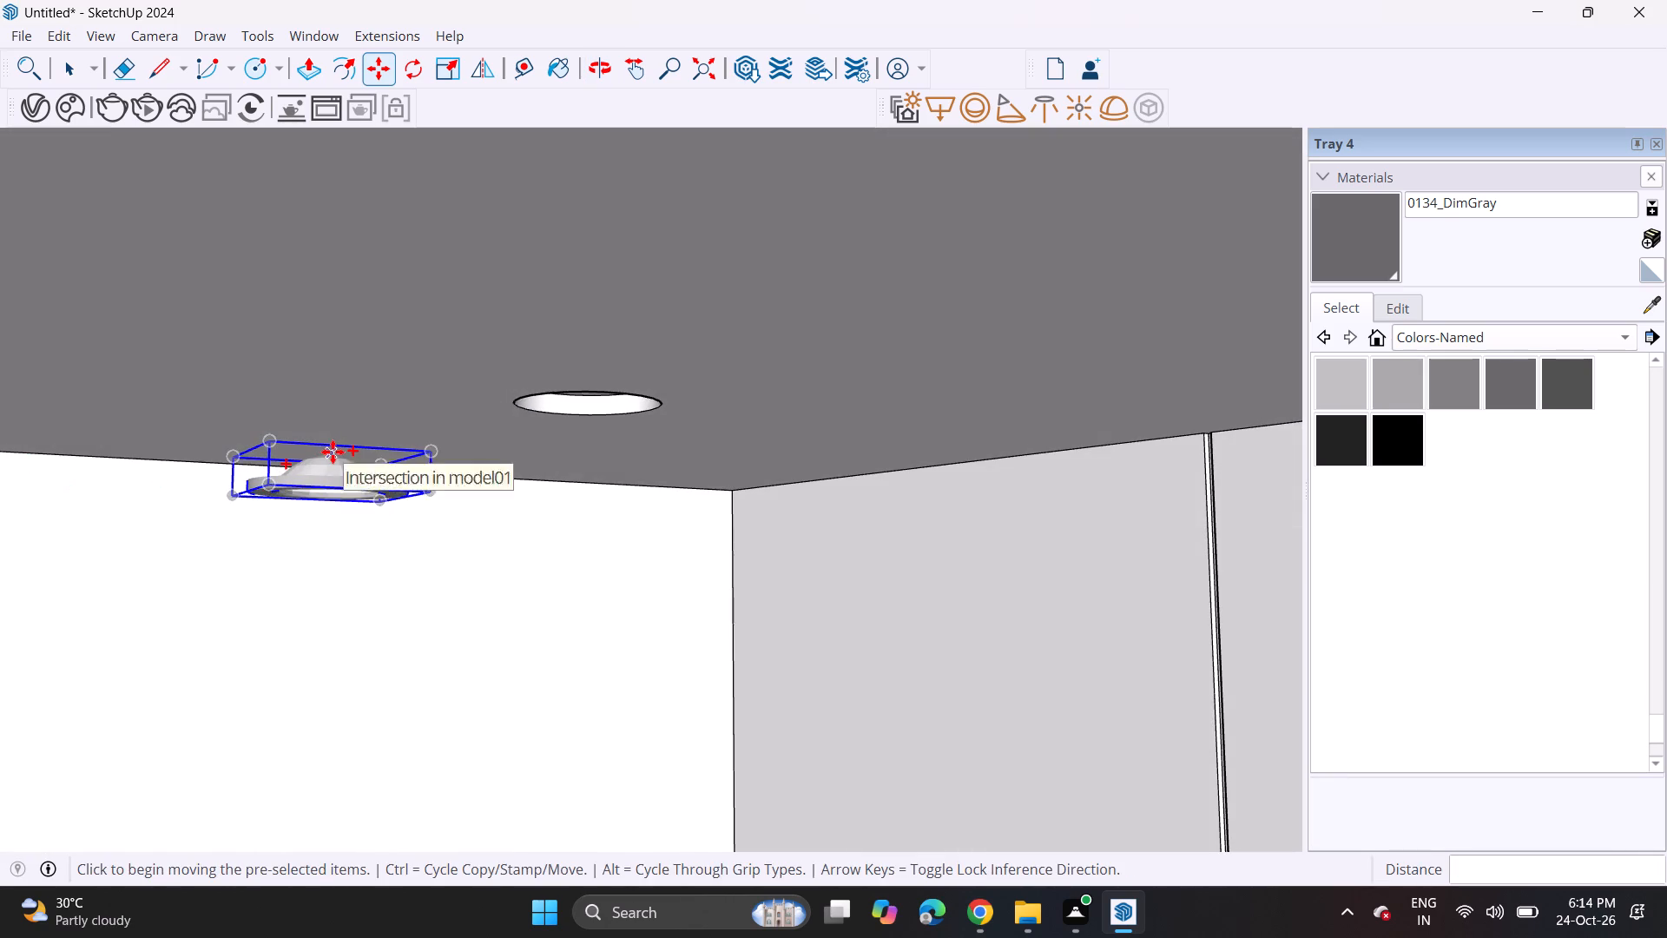
left_click(333, 452)
left_click_drag(520, 361, 361, 424)
middle_click_drag(857, 239, 735, 327)
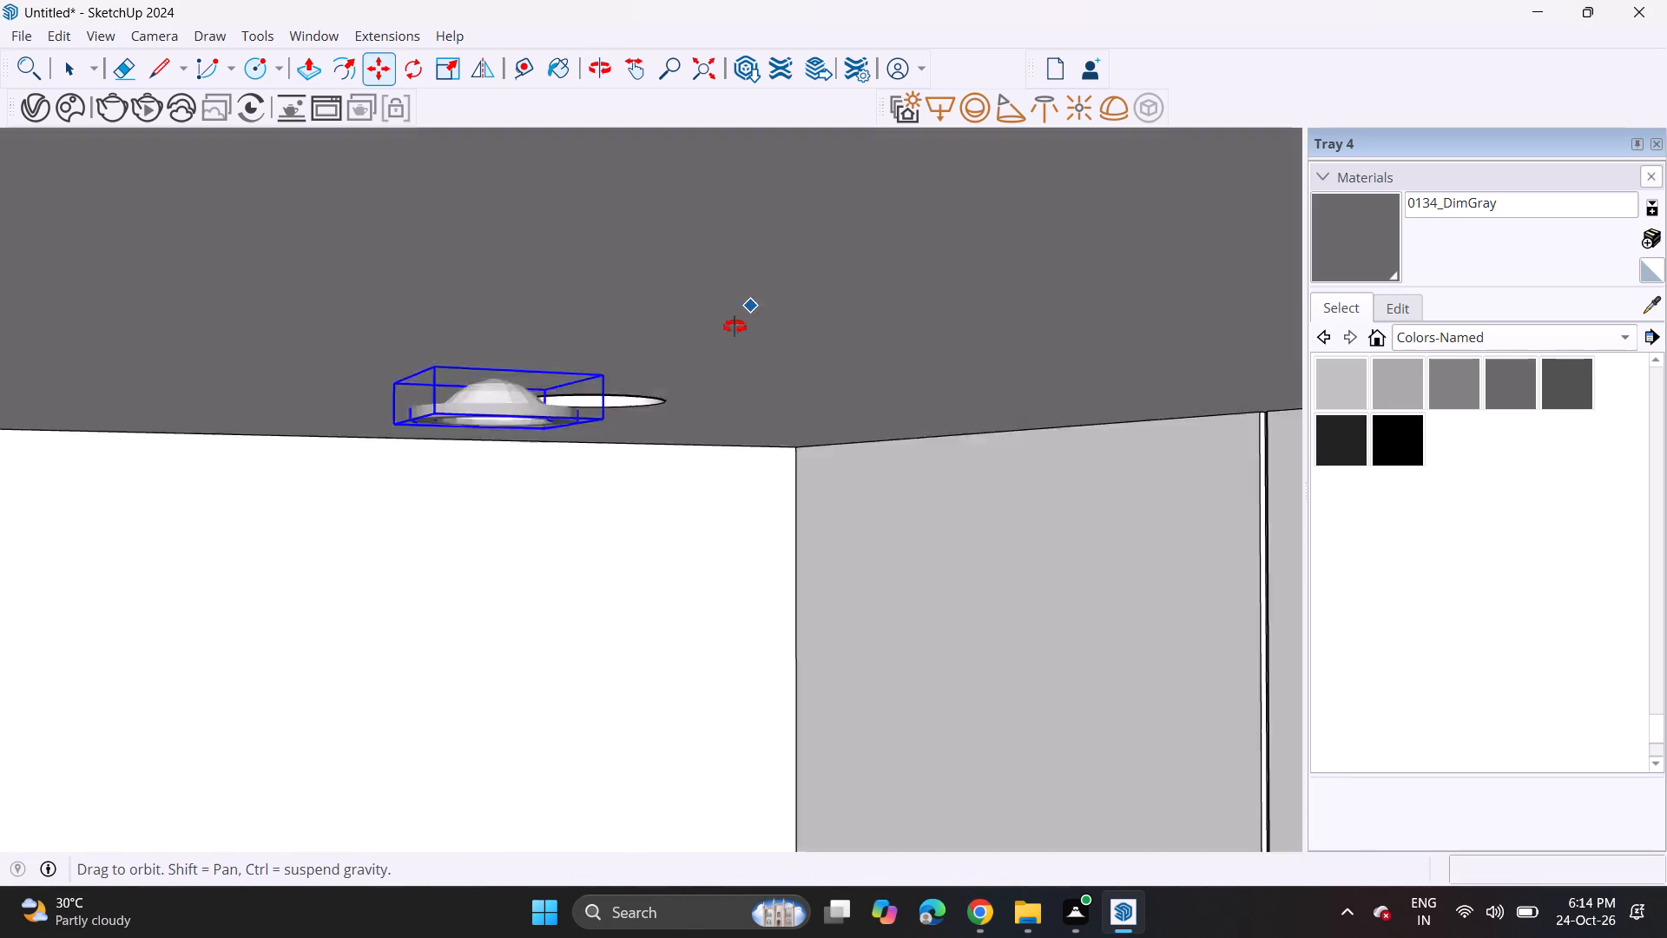
middle_click_drag(735, 327, 629, 317)
scroll(577, 340, "up", 1)
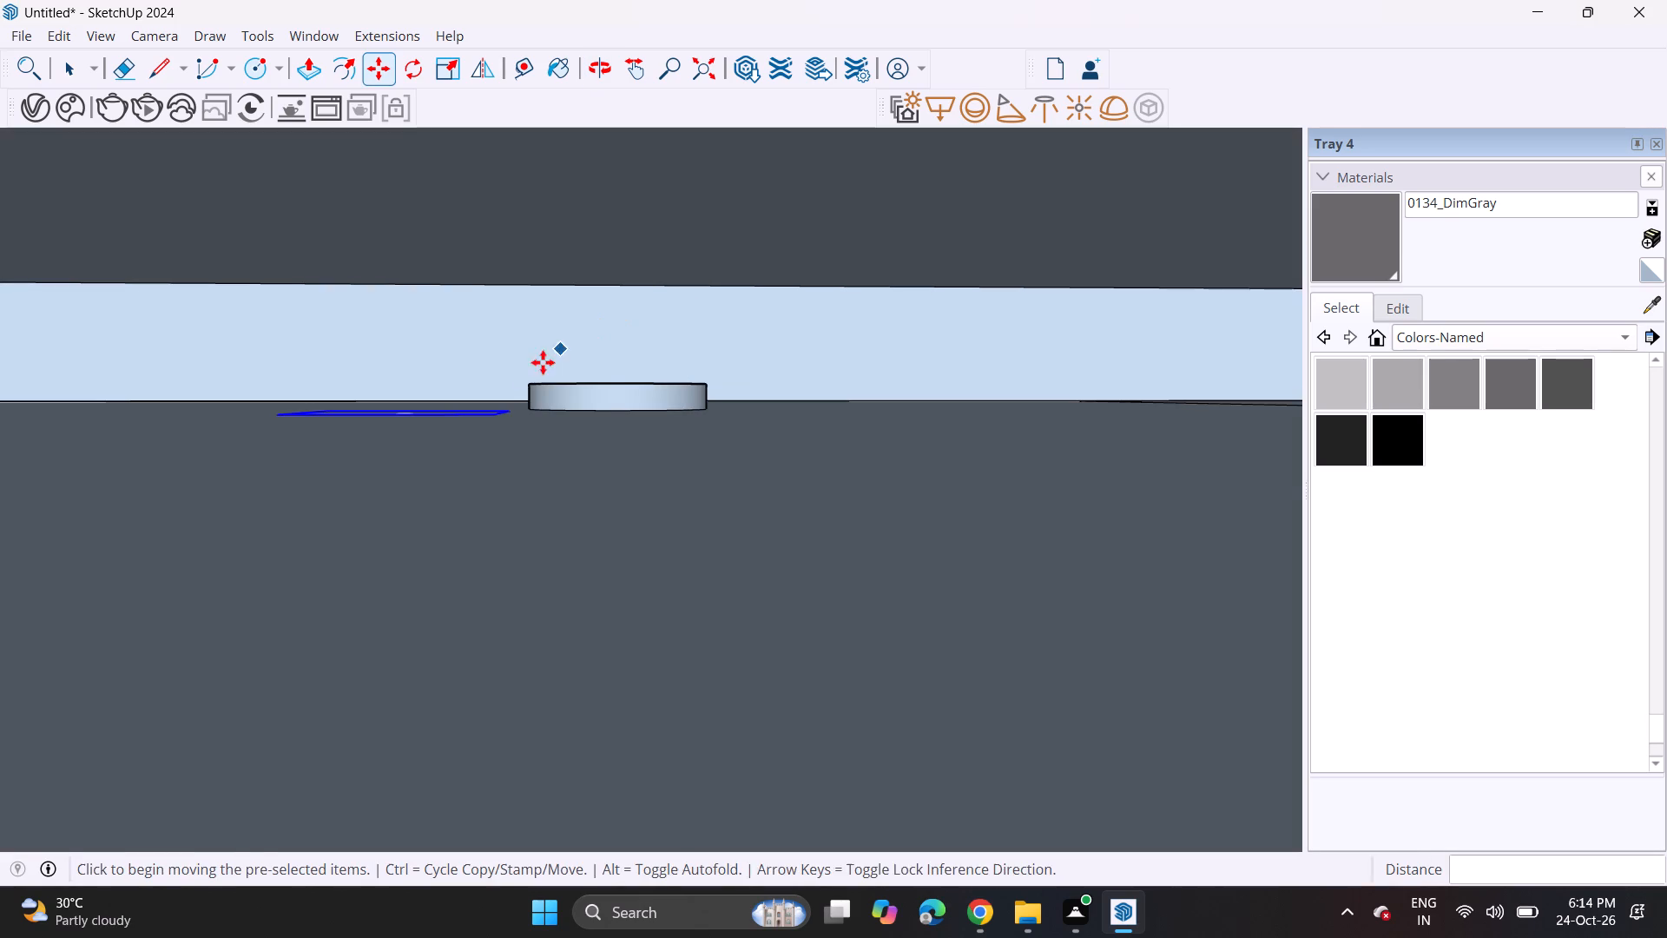
left_click(491, 419)
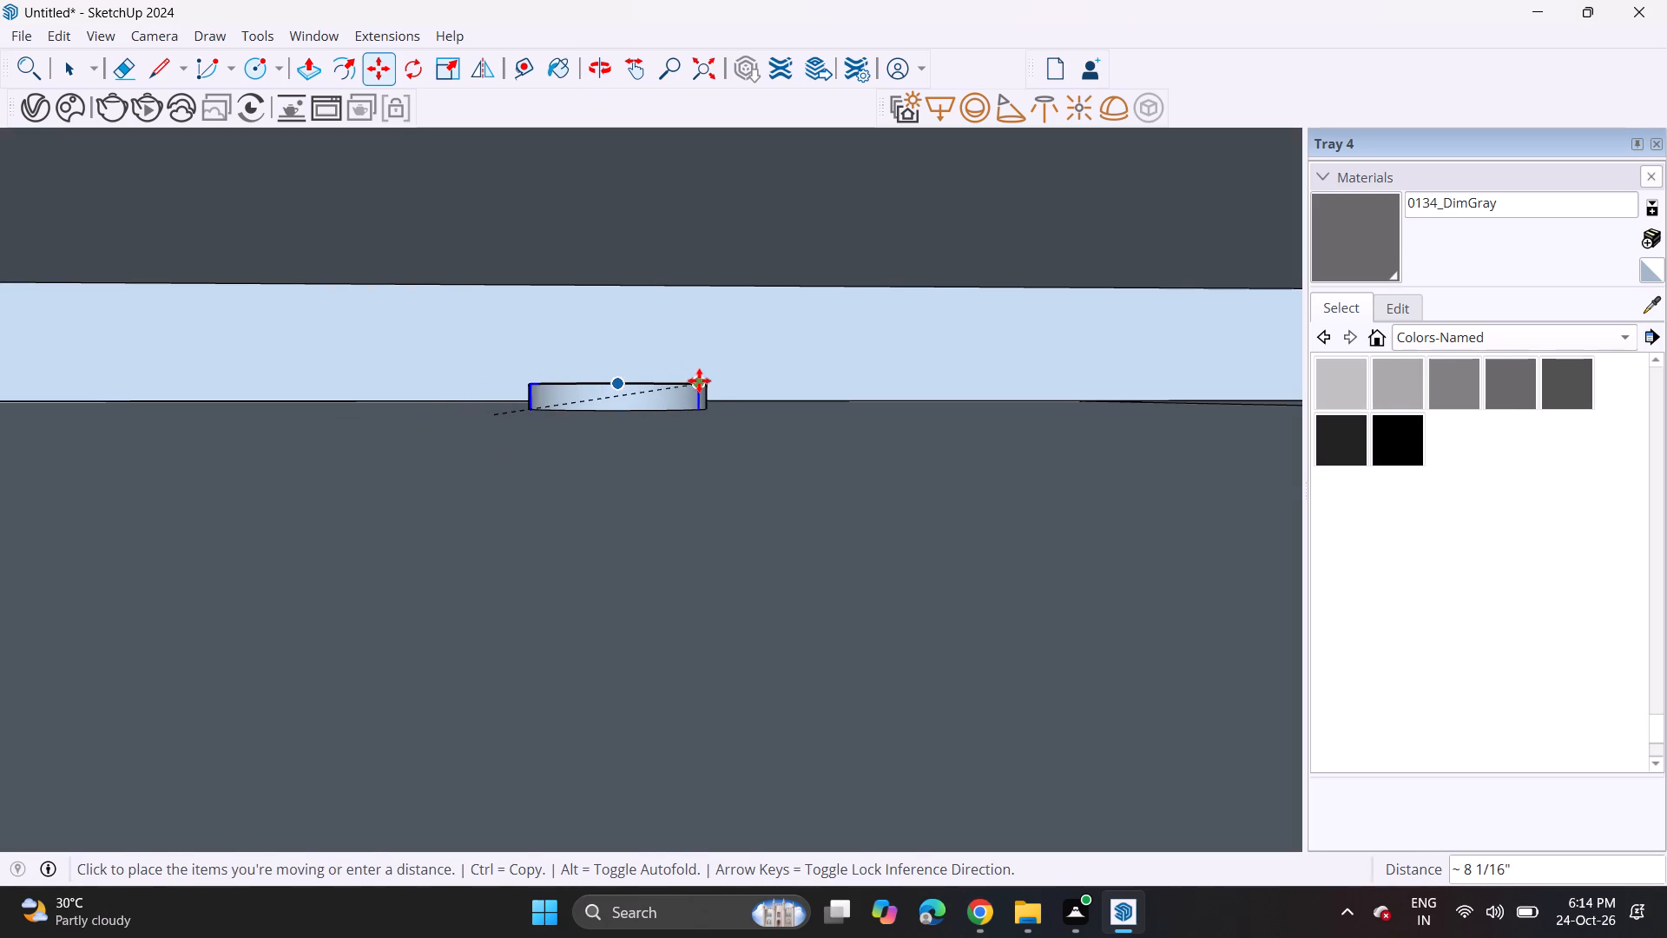
left_click(703, 383)
Slide the downlight about 1 11/16" sideways to centre it in the recess.
middle_click_drag(708, 519, 887, 371)
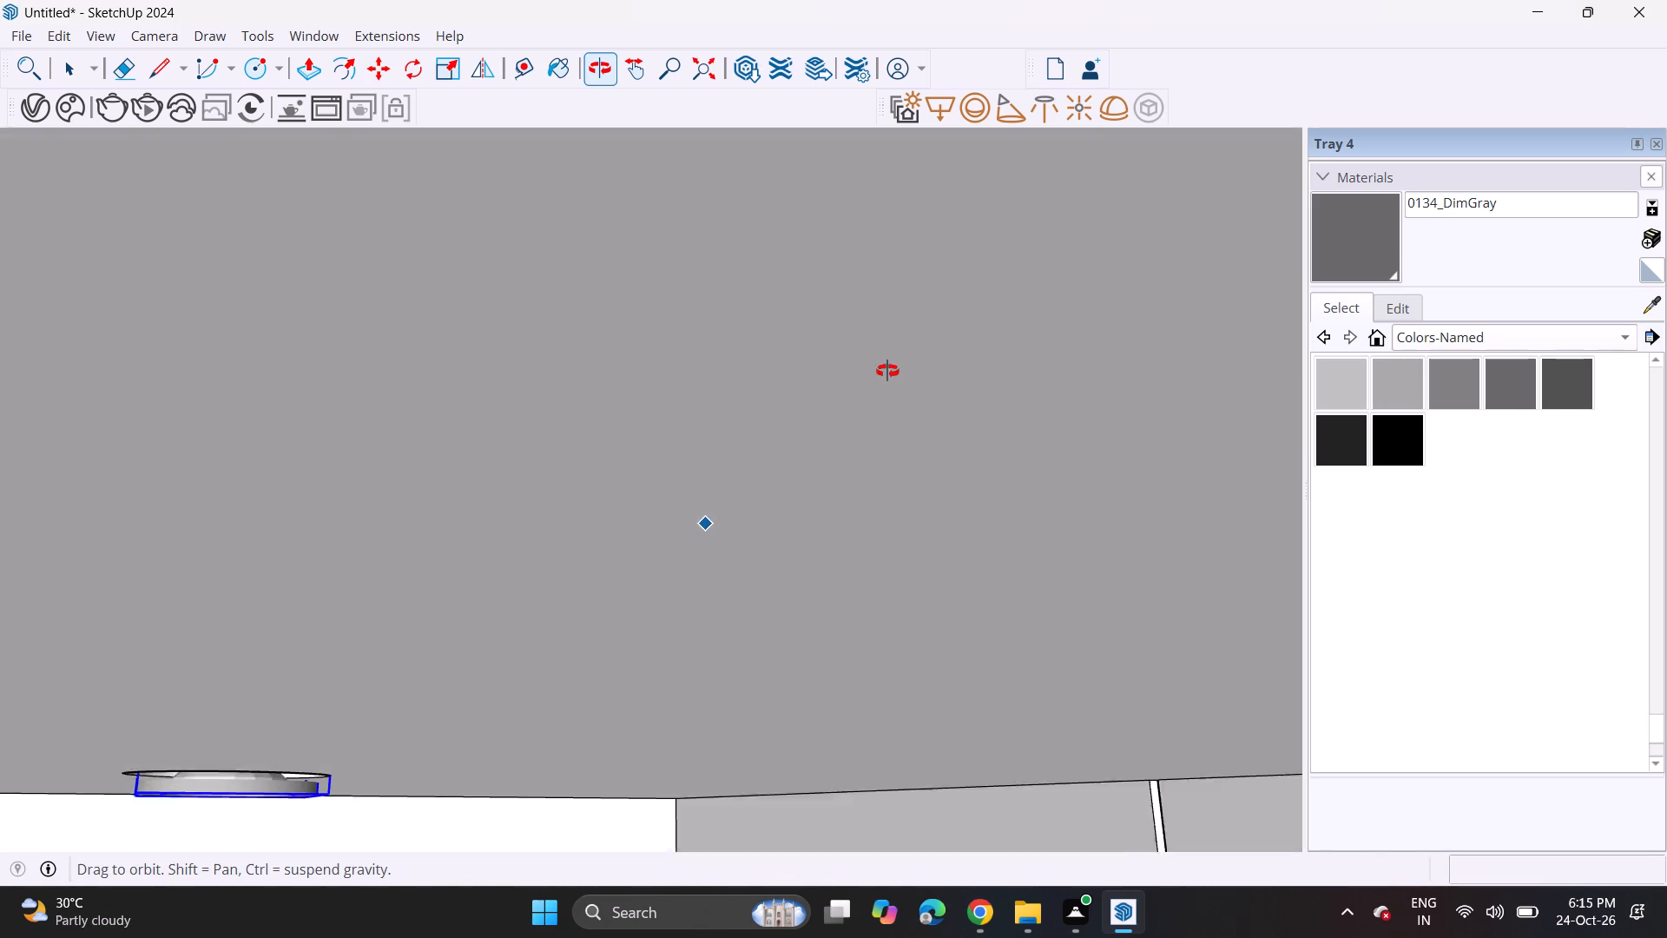
middle_click_drag(887, 371, 906, 392)
scroll(380, 547, "down", 5)
middle_click_drag(230, 651, 582, 395)
middle_click_drag(582, 394, 869, 244)
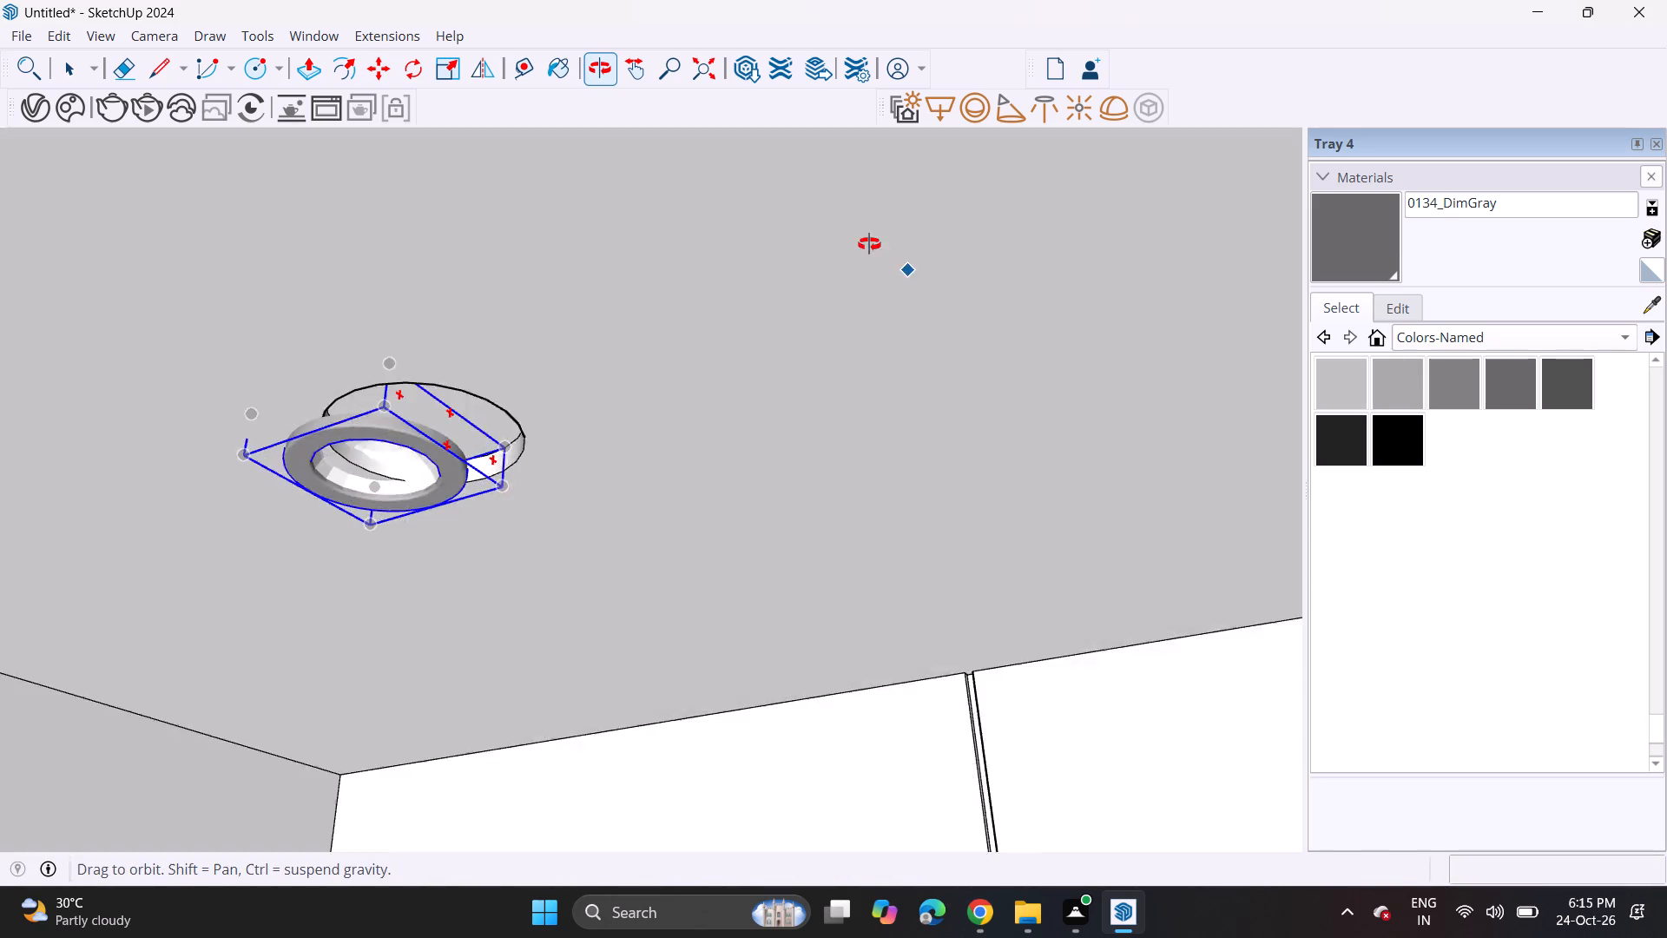
middle_click_drag(869, 244, 1150, 219)
left_click(402, 348)
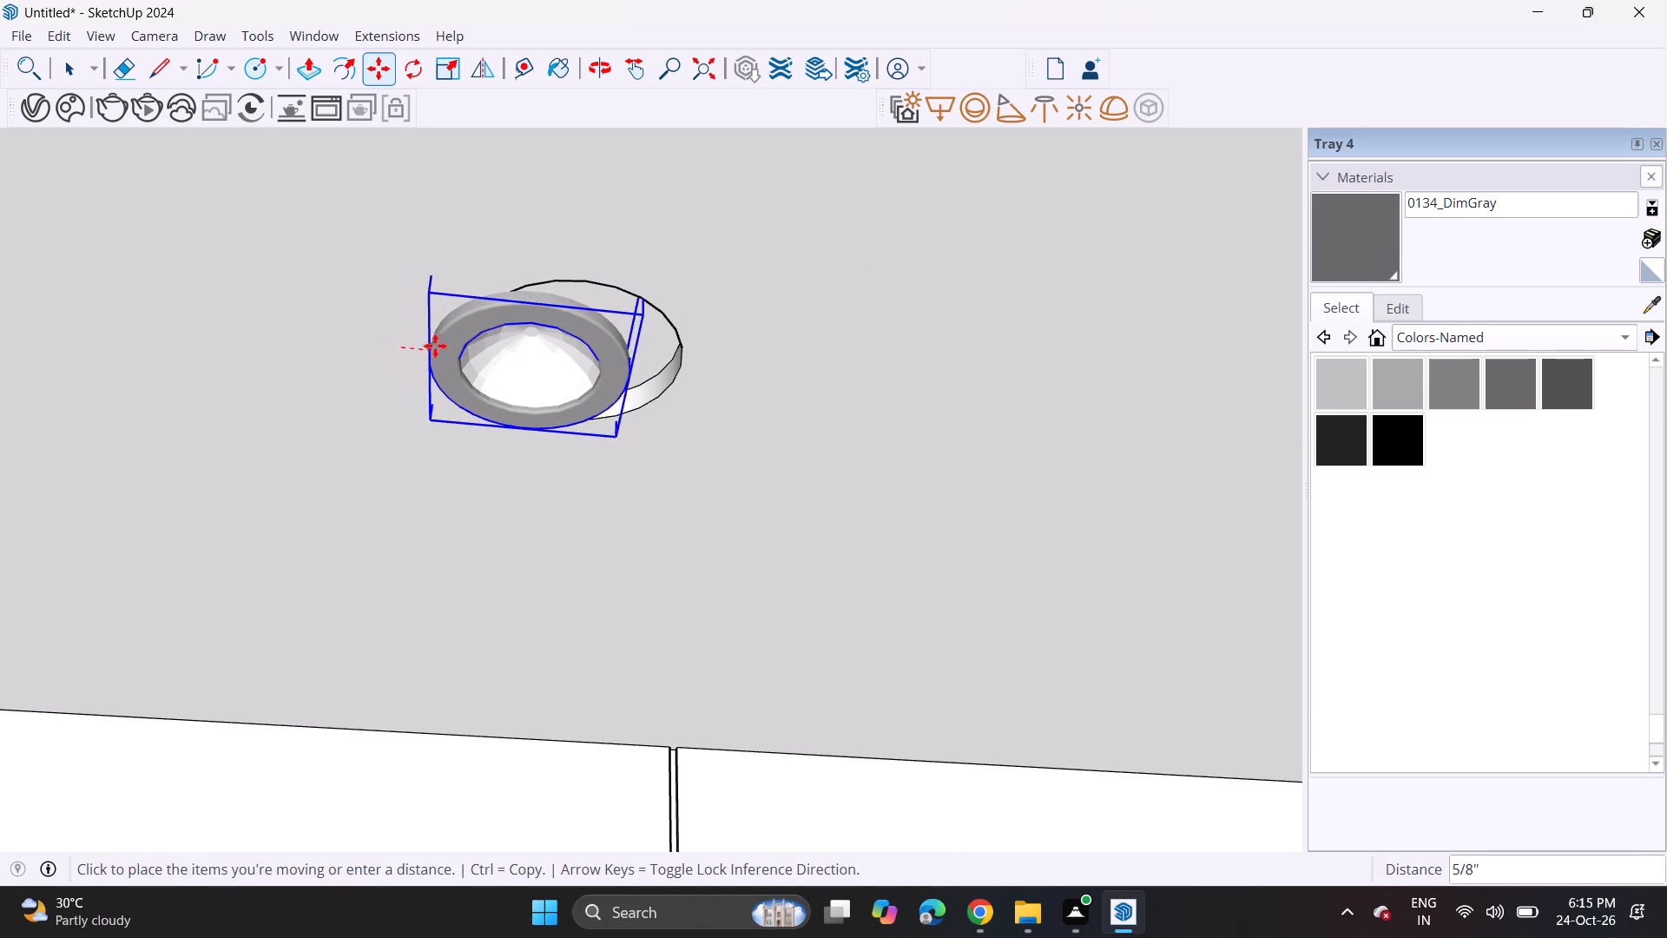
left_click(480, 351)
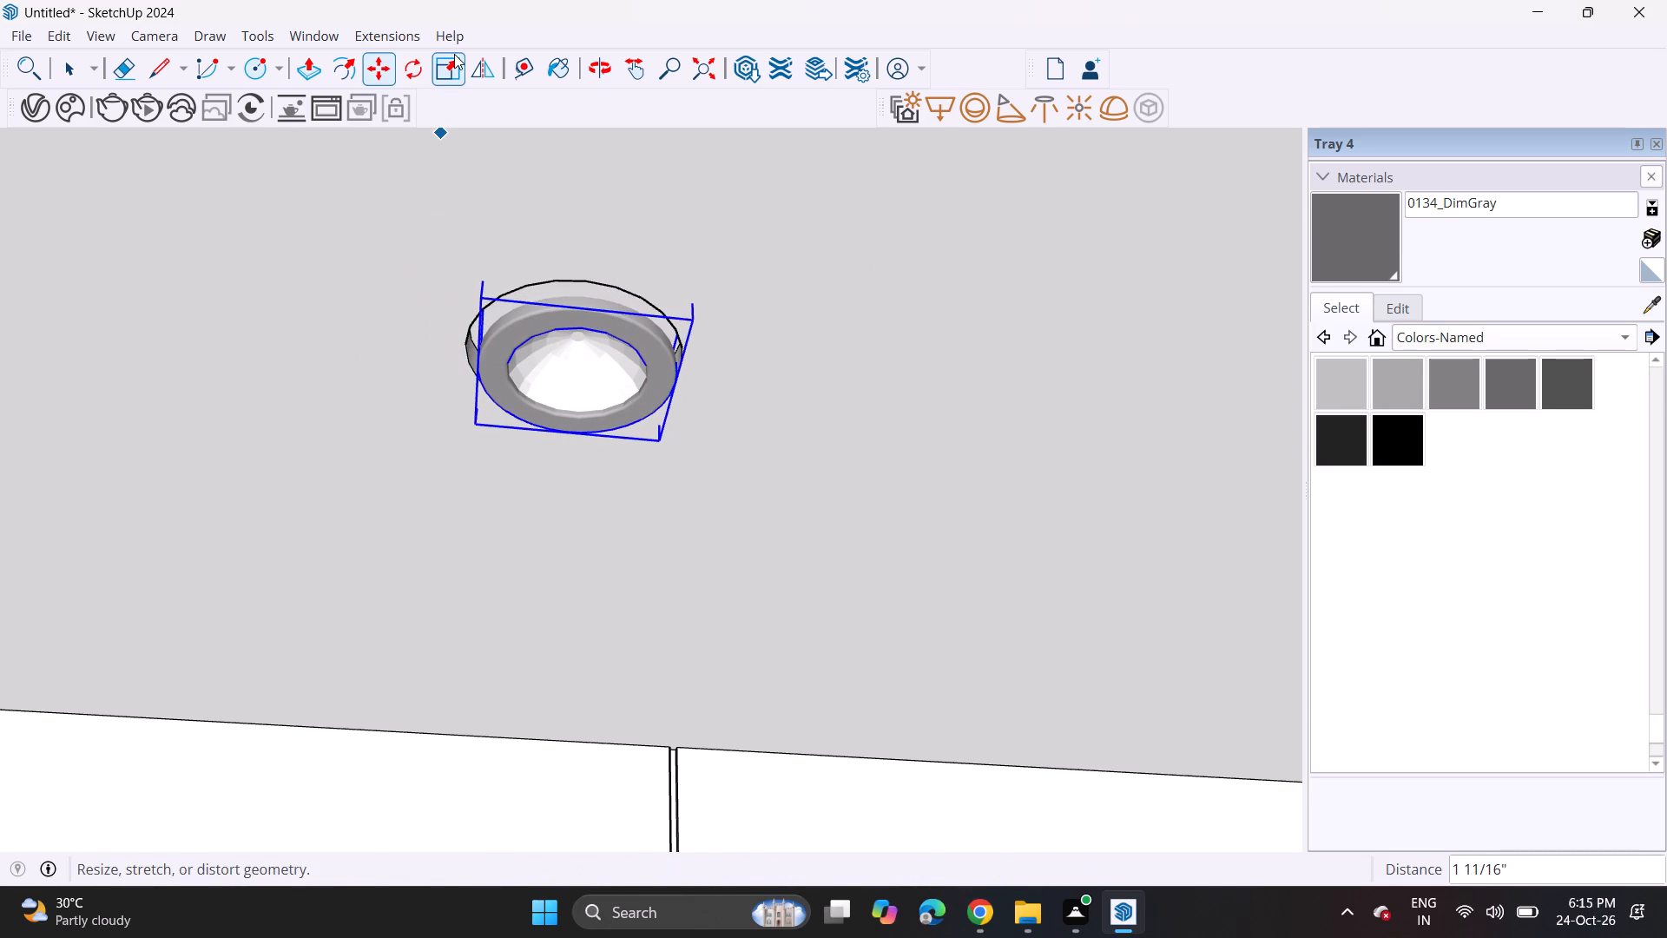
Scale the downlight up uniformly by about 1.13 from one corner and slightly more from another to cover the recess.
left_click(454, 54)
left_click(481, 306)
left_click(460, 267)
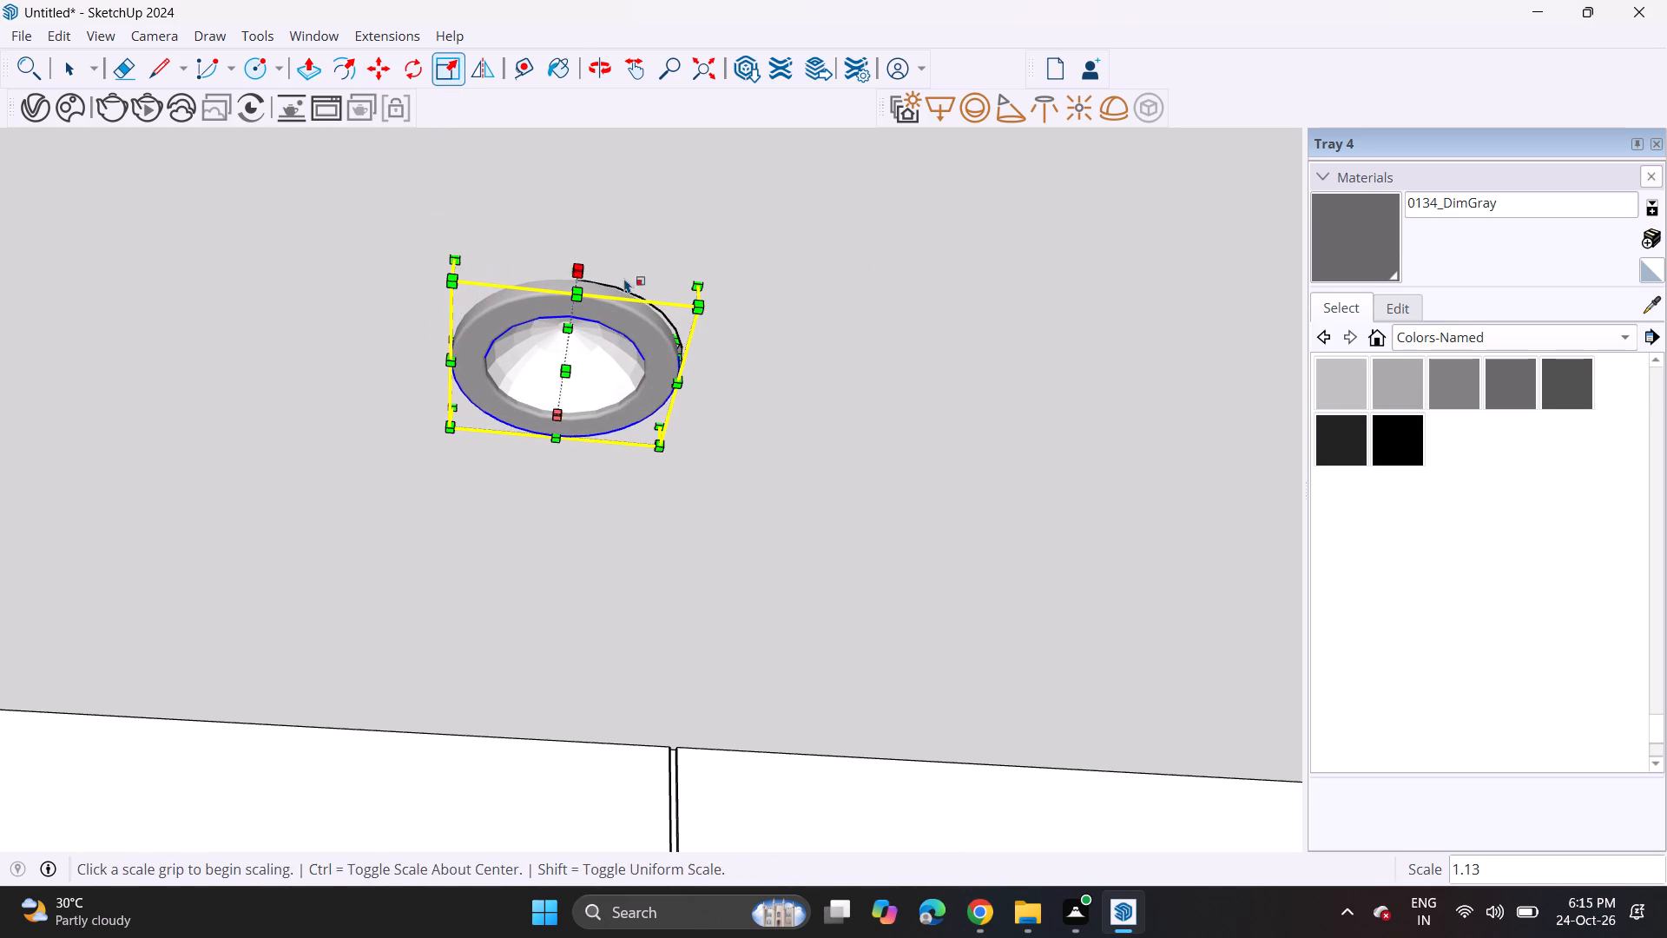
left_click(695, 310)
left_click(727, 298)
scroll(655, 327, "down", 5)
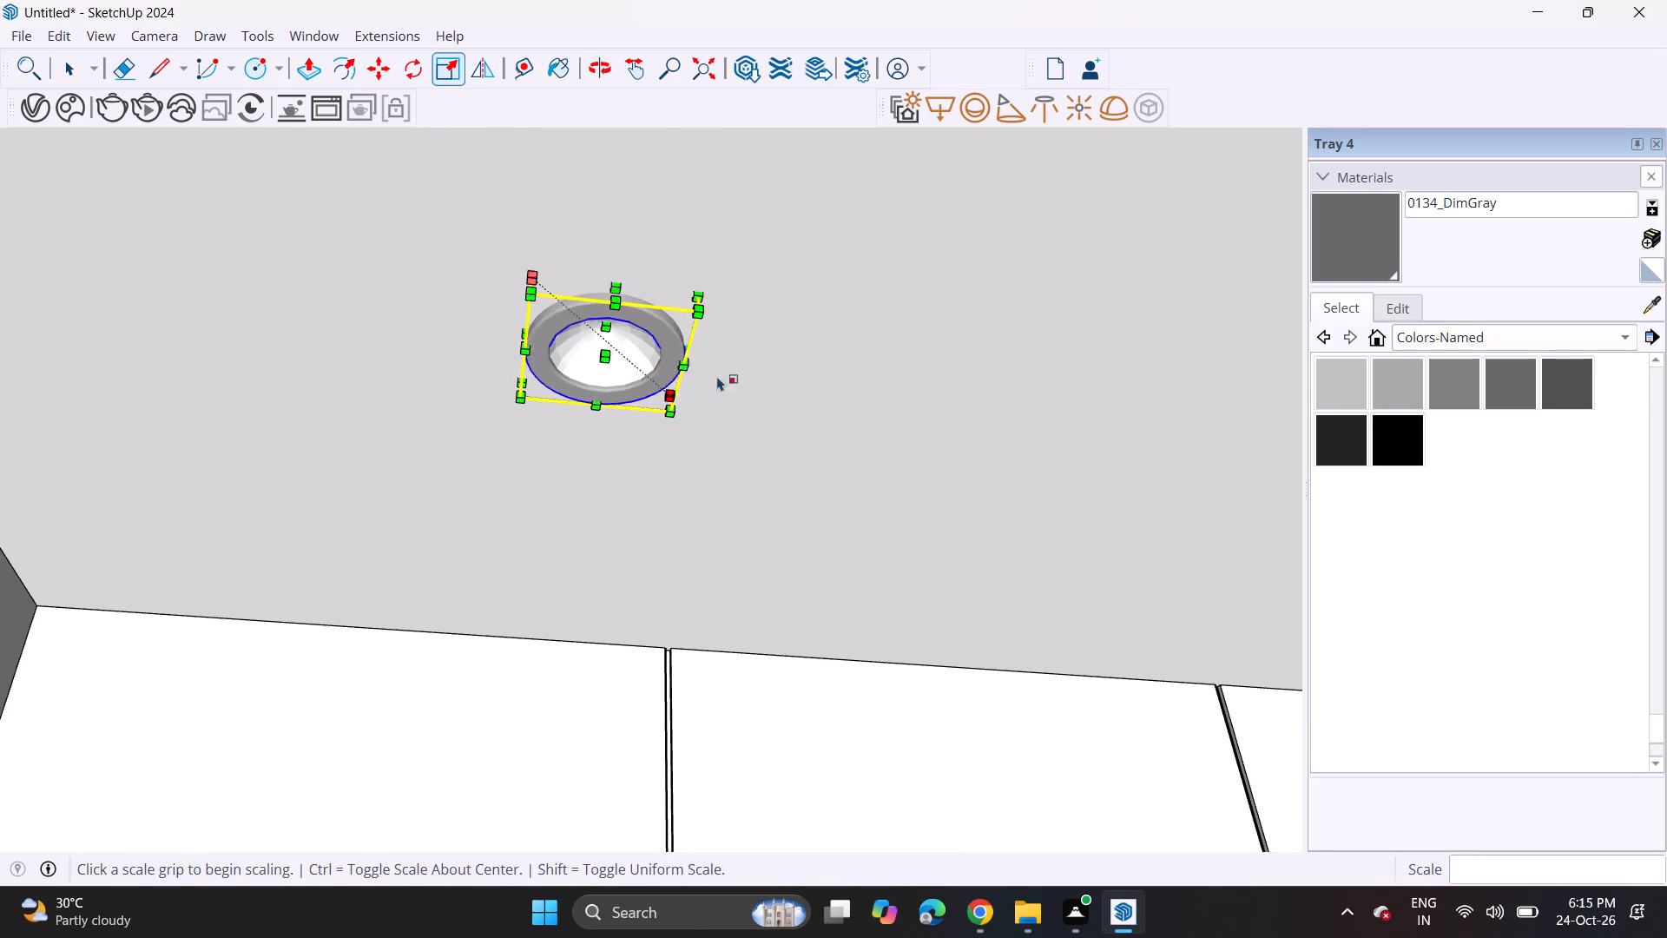
key("space")
left_click(724, 373)
Copy the fitted downlight about 4' 8 9/16" along the red axis into the middle ceiling recess.
scroll(703, 373, "down", 2)
middle_click_drag(683, 370, 120, 385, "shift")
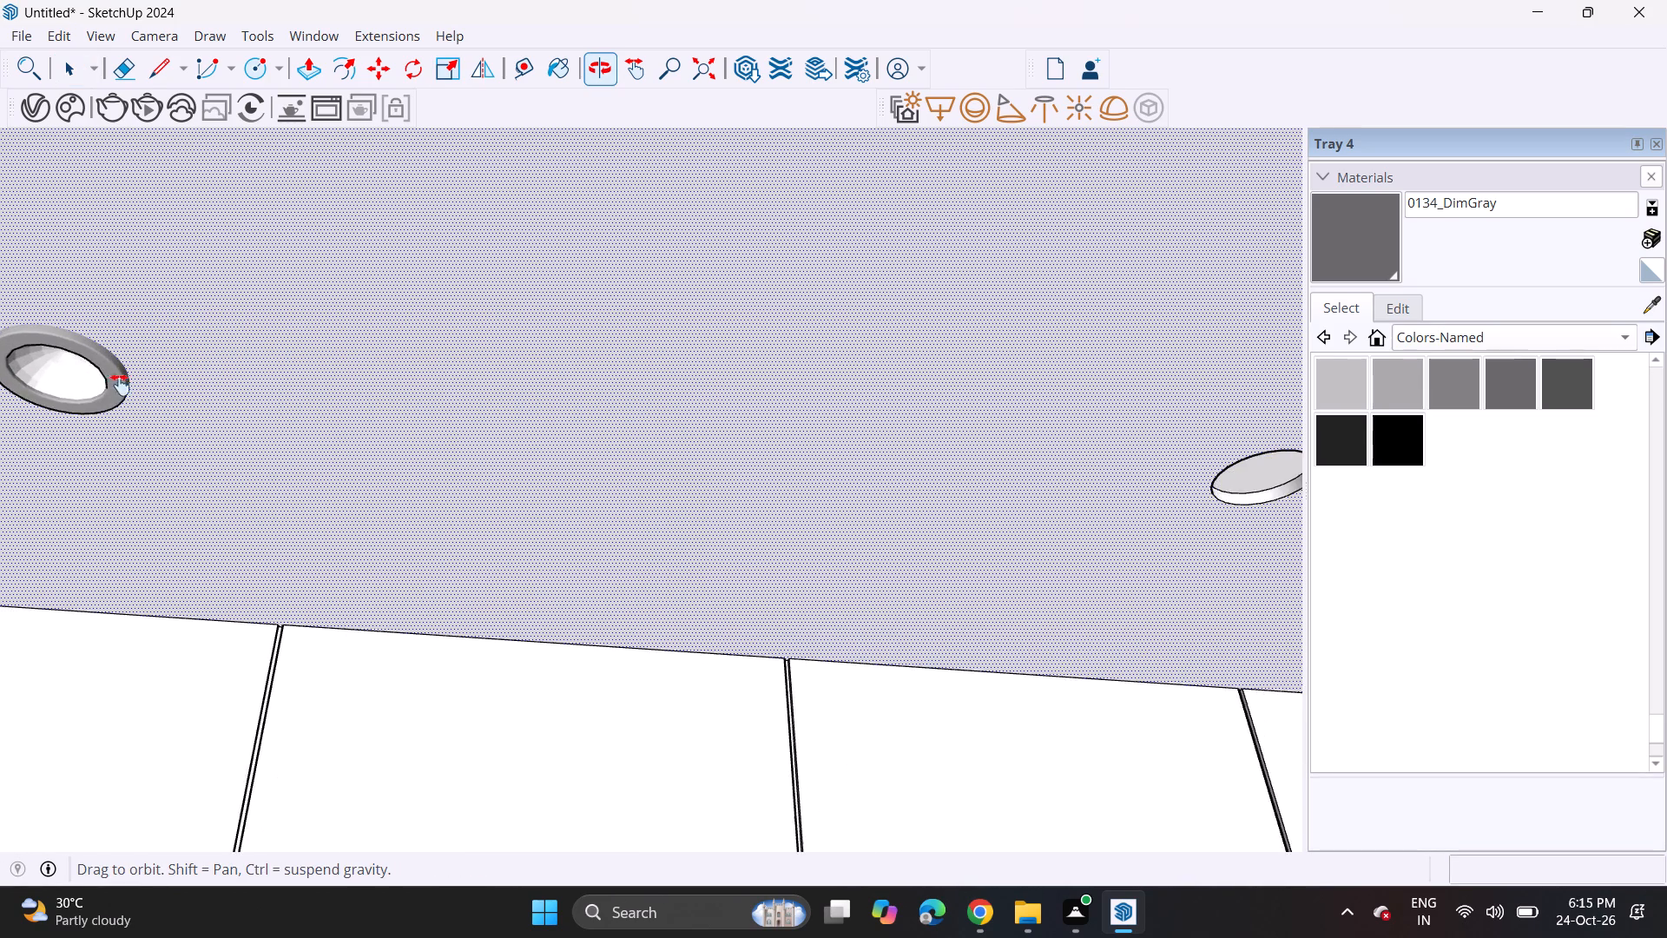
middle_click_drag(120, 385, 106, 385, "shift")
scroll(63, 380, "down", 10)
left_click(62, 399)
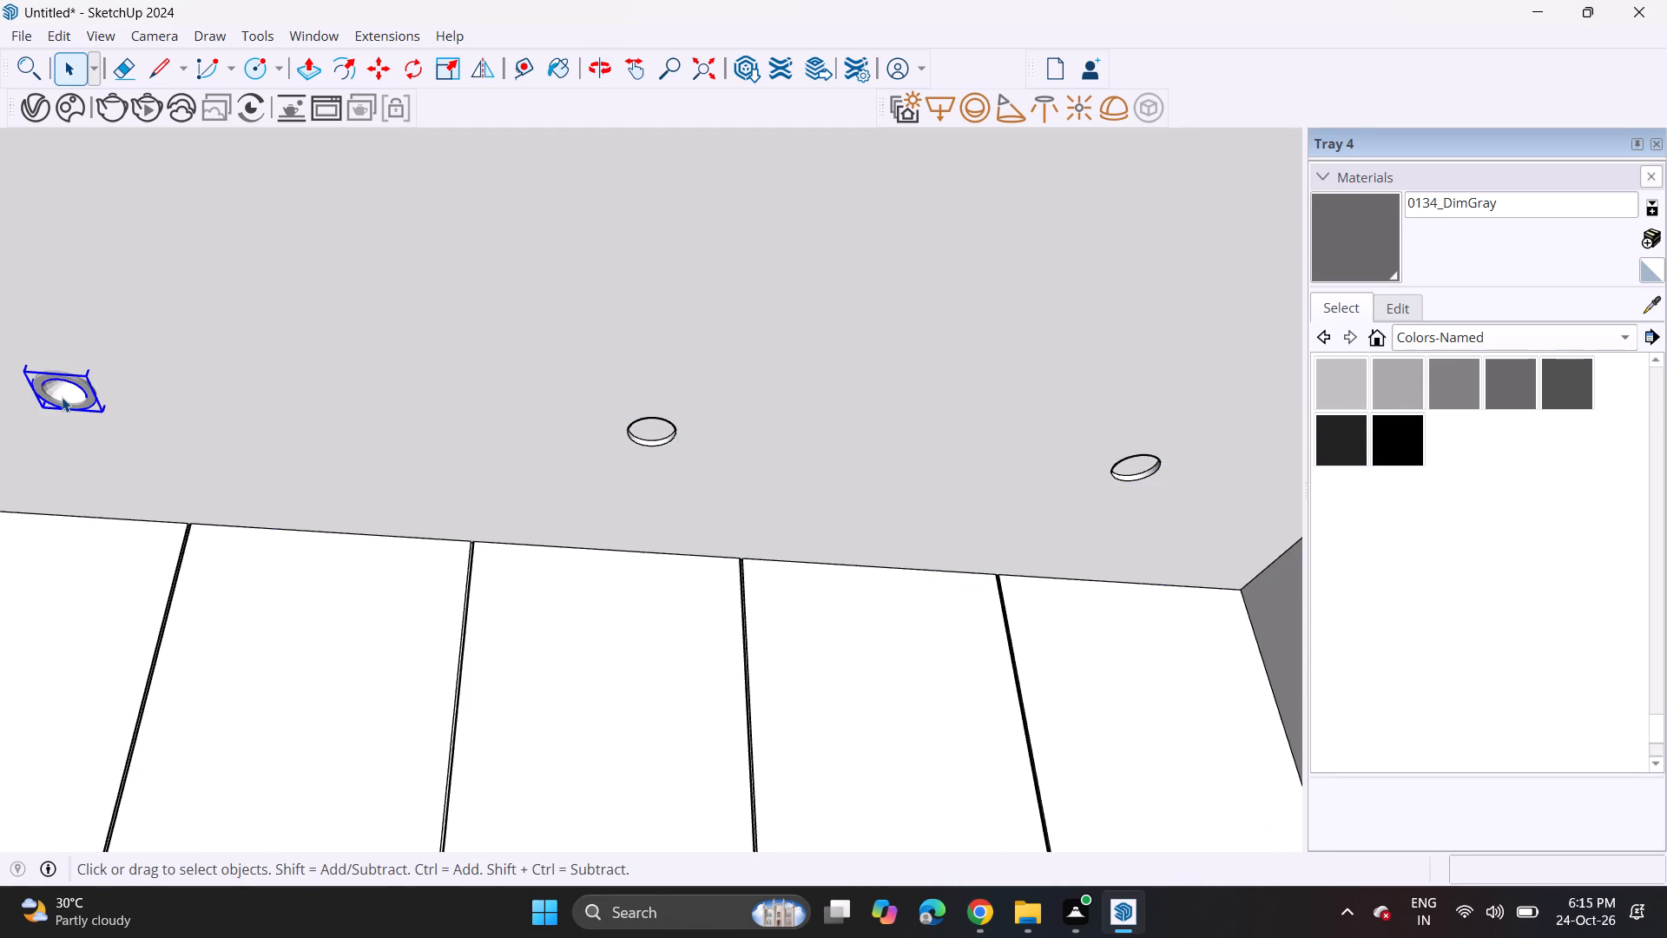
key("m")
left_click(63, 389)
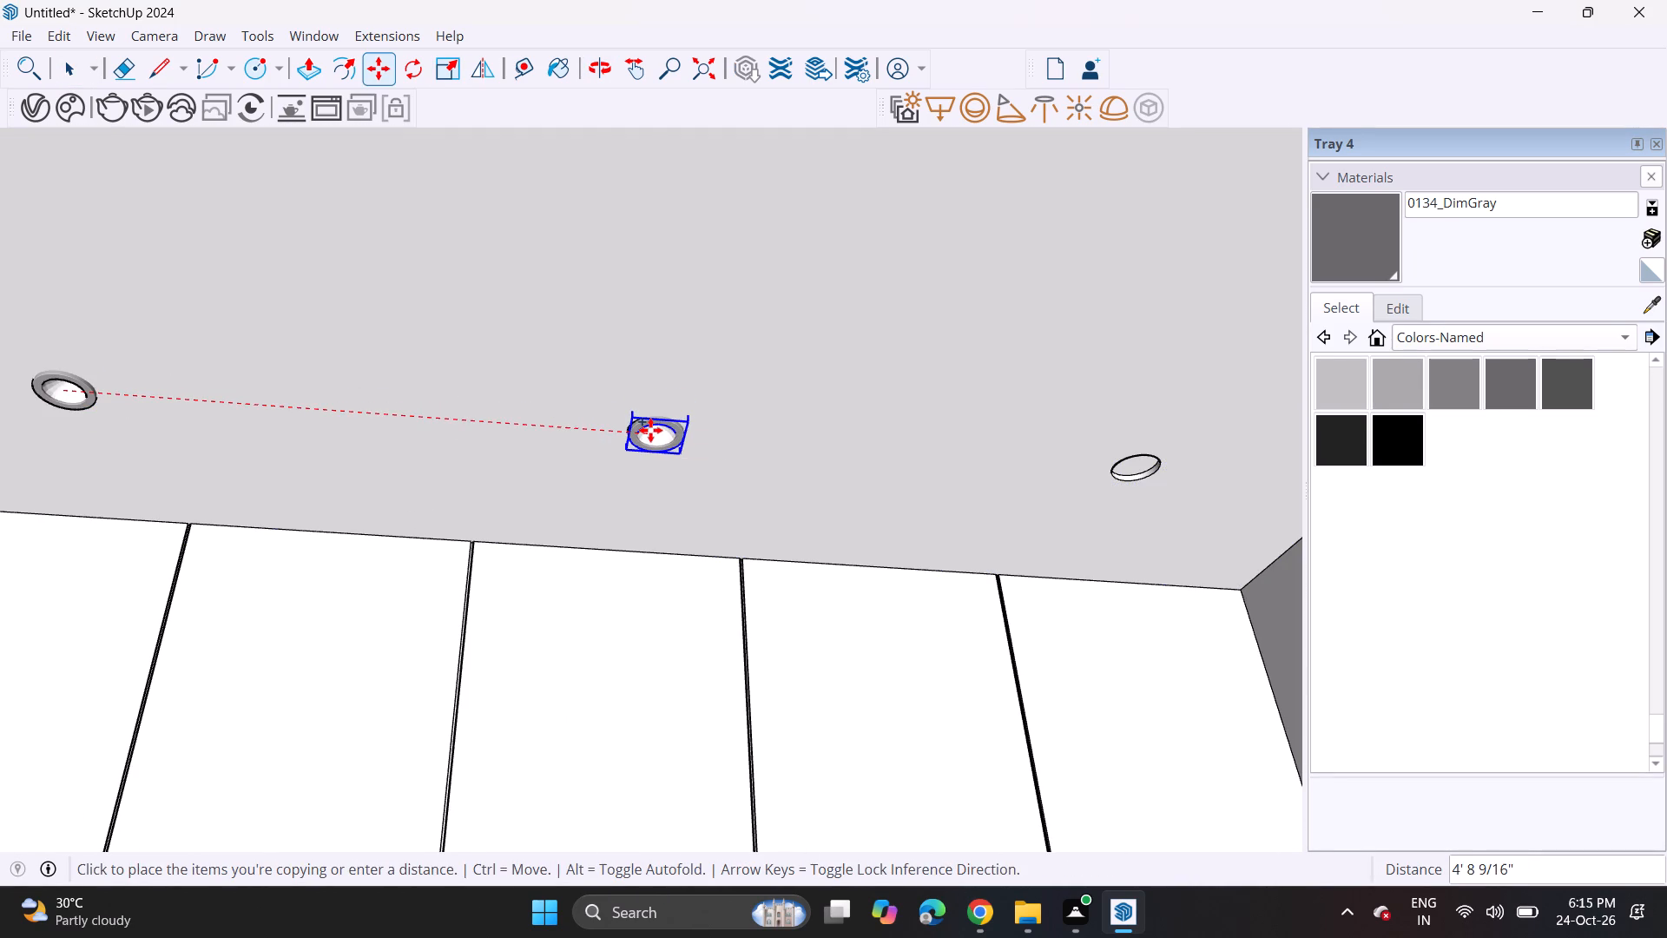
left_click(650, 431)
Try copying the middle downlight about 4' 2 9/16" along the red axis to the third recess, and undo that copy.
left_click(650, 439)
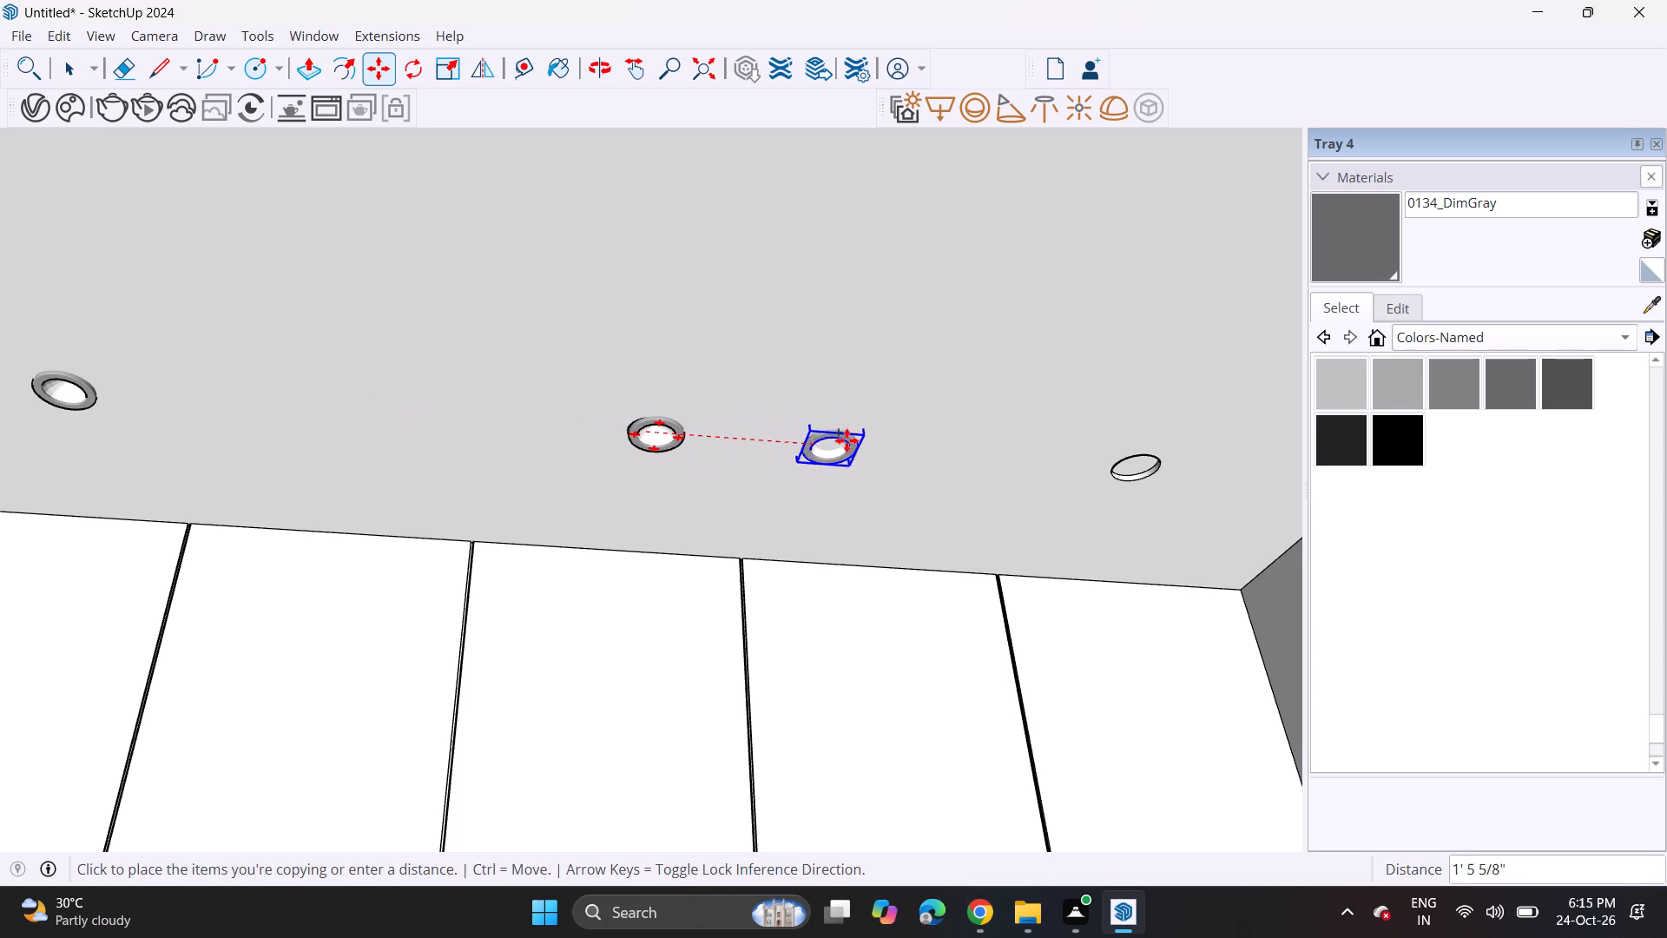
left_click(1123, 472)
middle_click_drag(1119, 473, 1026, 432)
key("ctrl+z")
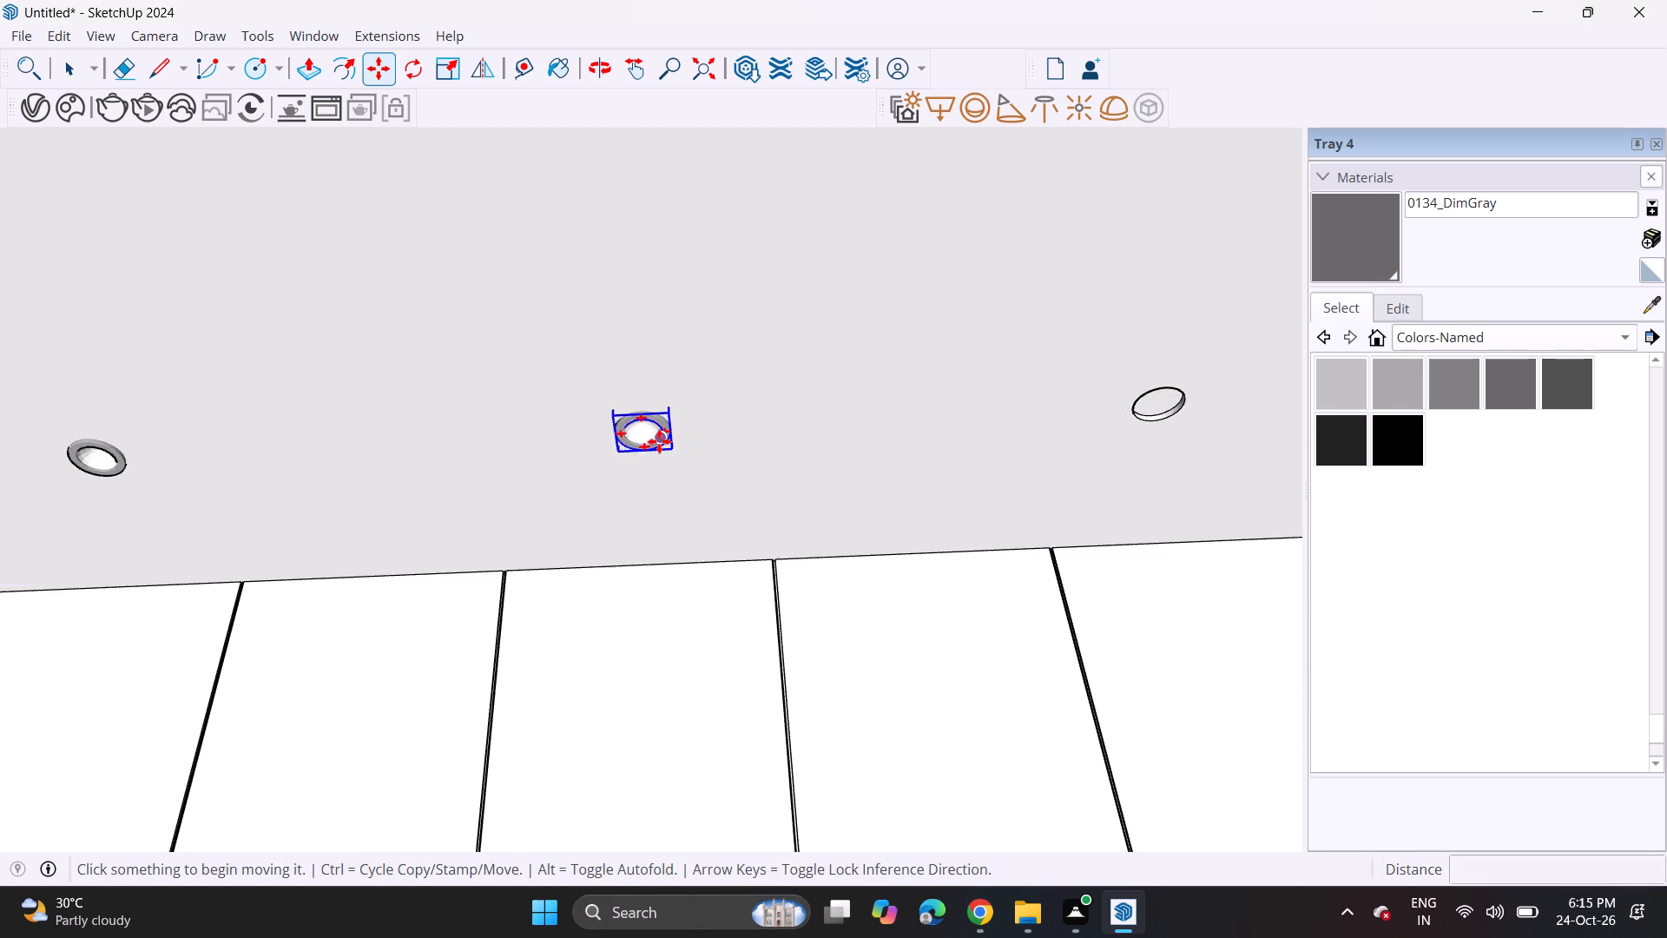
Copy the middle downlight about 4' 2 9/16" into the third ceiling recess.
key("space")
scroll(637, 444, "up", 3)
left_click(635, 444)
key("m")
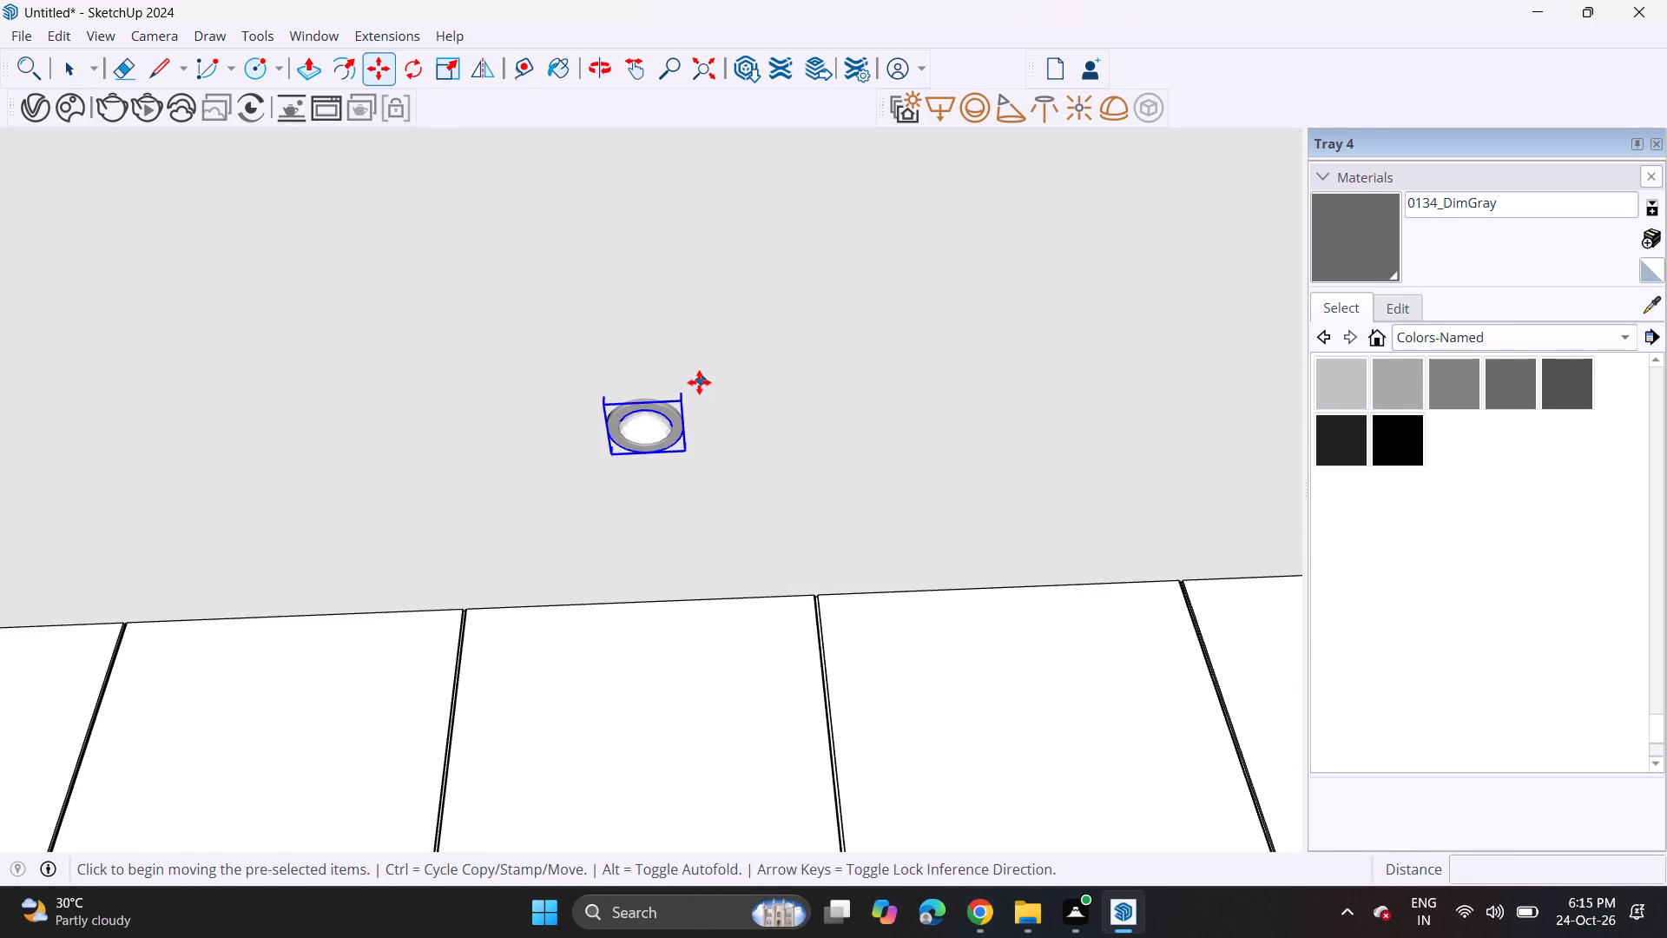
left_click(694, 385)
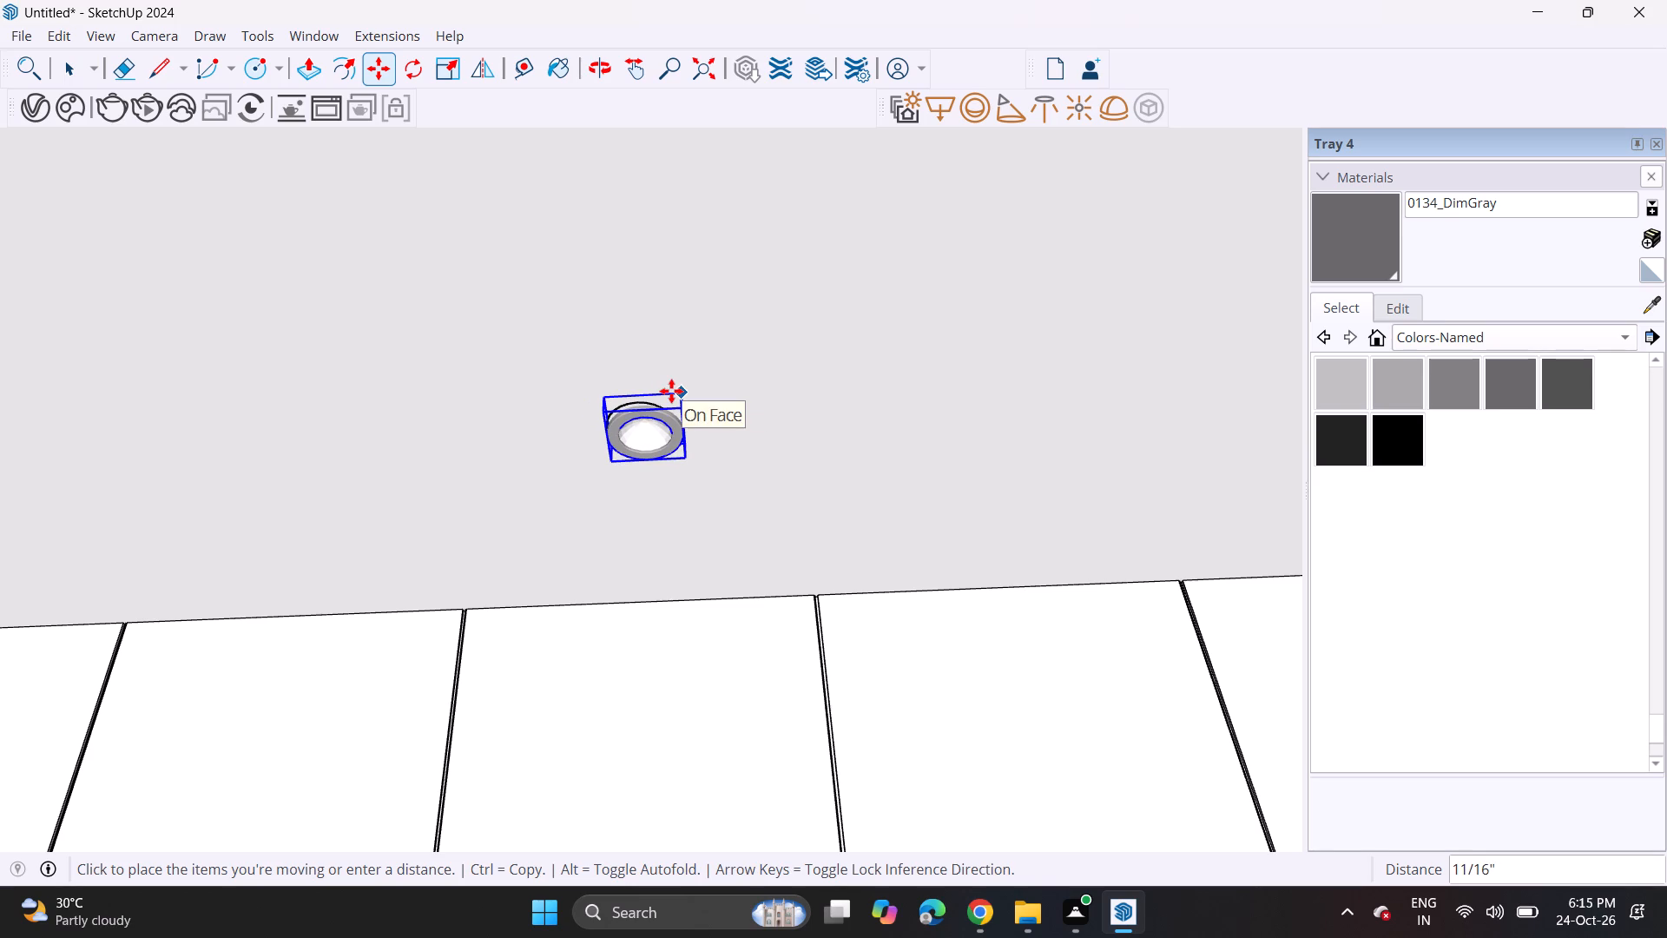
key("Escape")
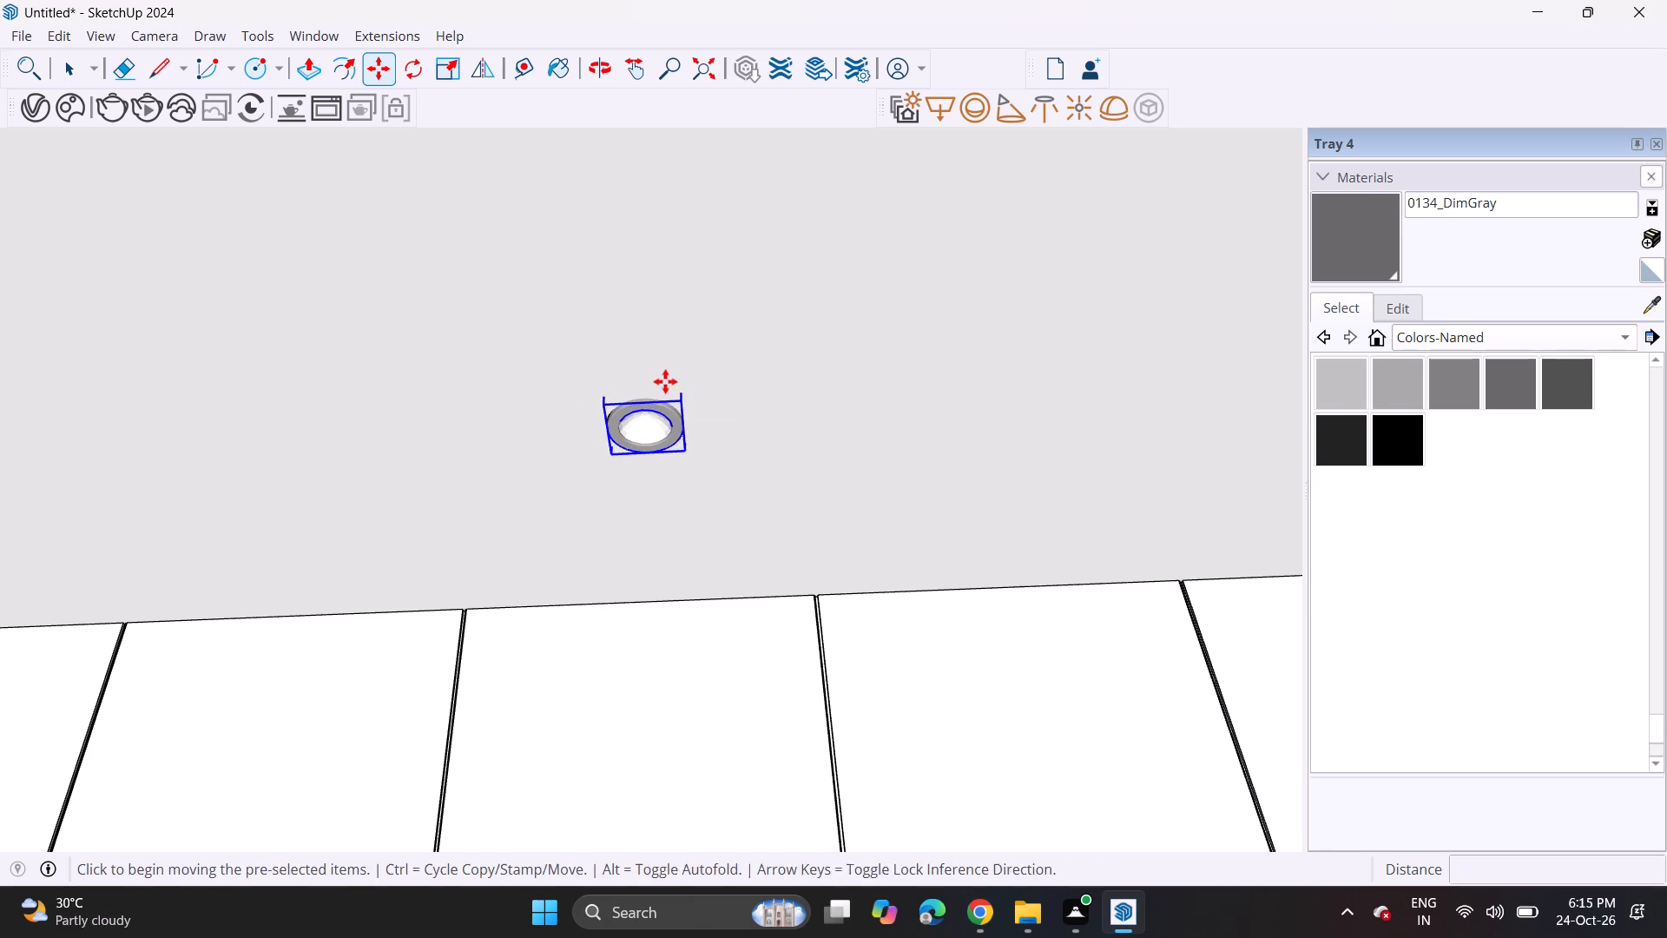
left_click(655, 451)
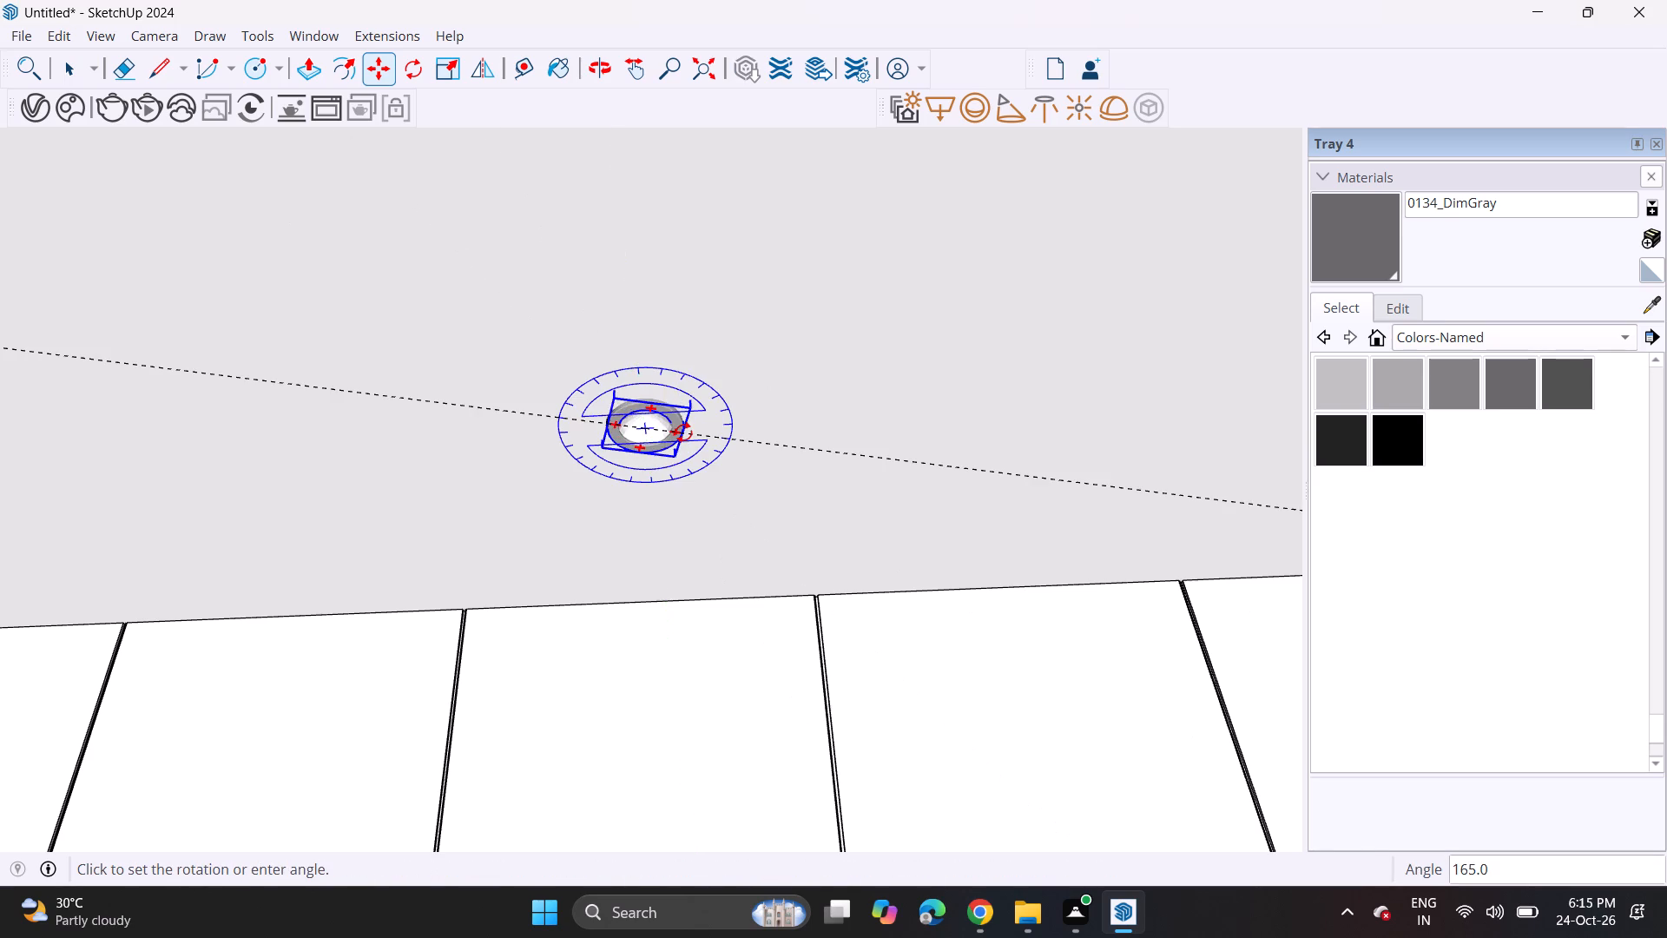
key("Escape")
left_click(660, 429)
middle_click_drag(774, 426, 127, 427, "shift")
scroll(160, 427, "up", 1)
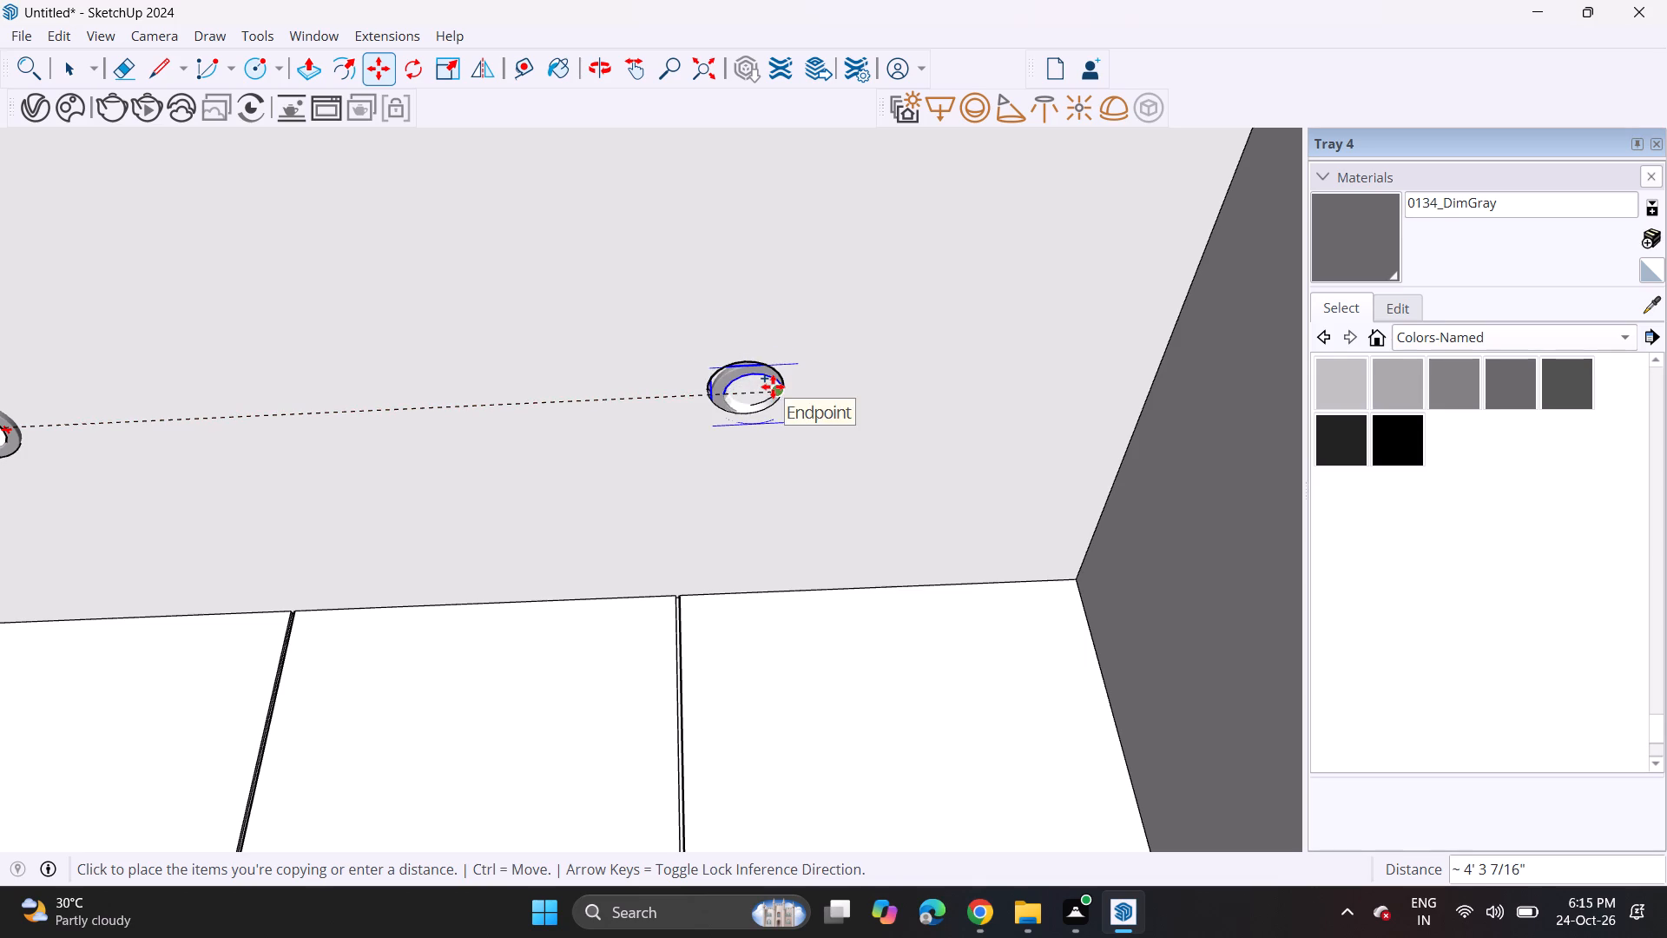
left_click(765, 386)
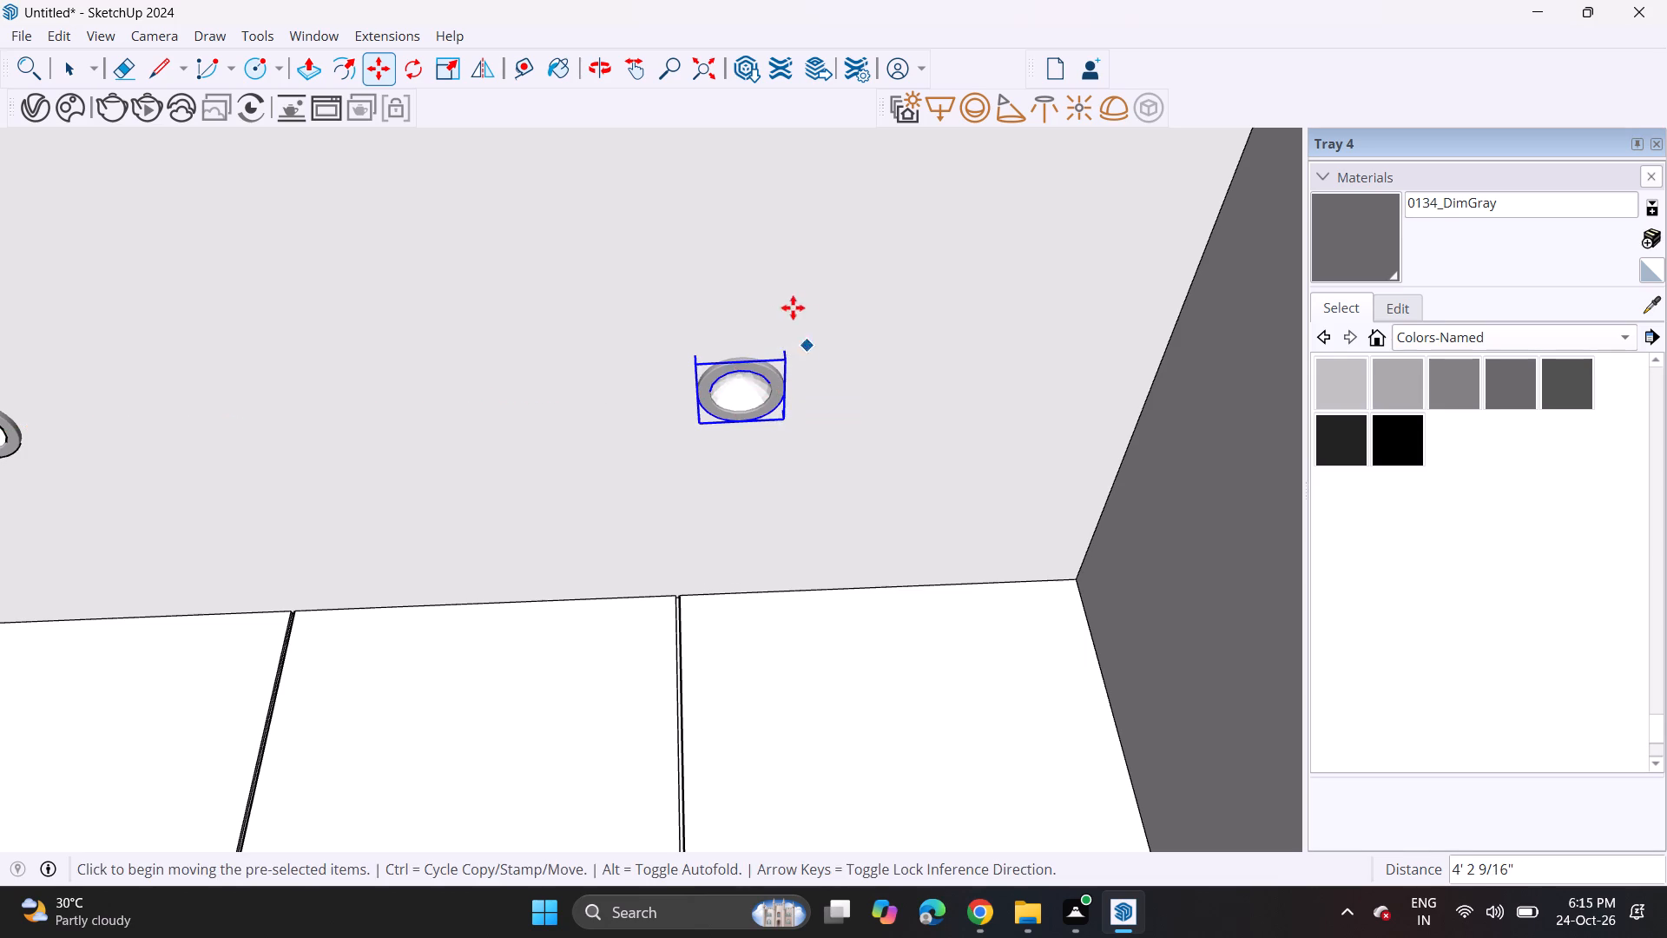
key("space")
left_click(781, 301)
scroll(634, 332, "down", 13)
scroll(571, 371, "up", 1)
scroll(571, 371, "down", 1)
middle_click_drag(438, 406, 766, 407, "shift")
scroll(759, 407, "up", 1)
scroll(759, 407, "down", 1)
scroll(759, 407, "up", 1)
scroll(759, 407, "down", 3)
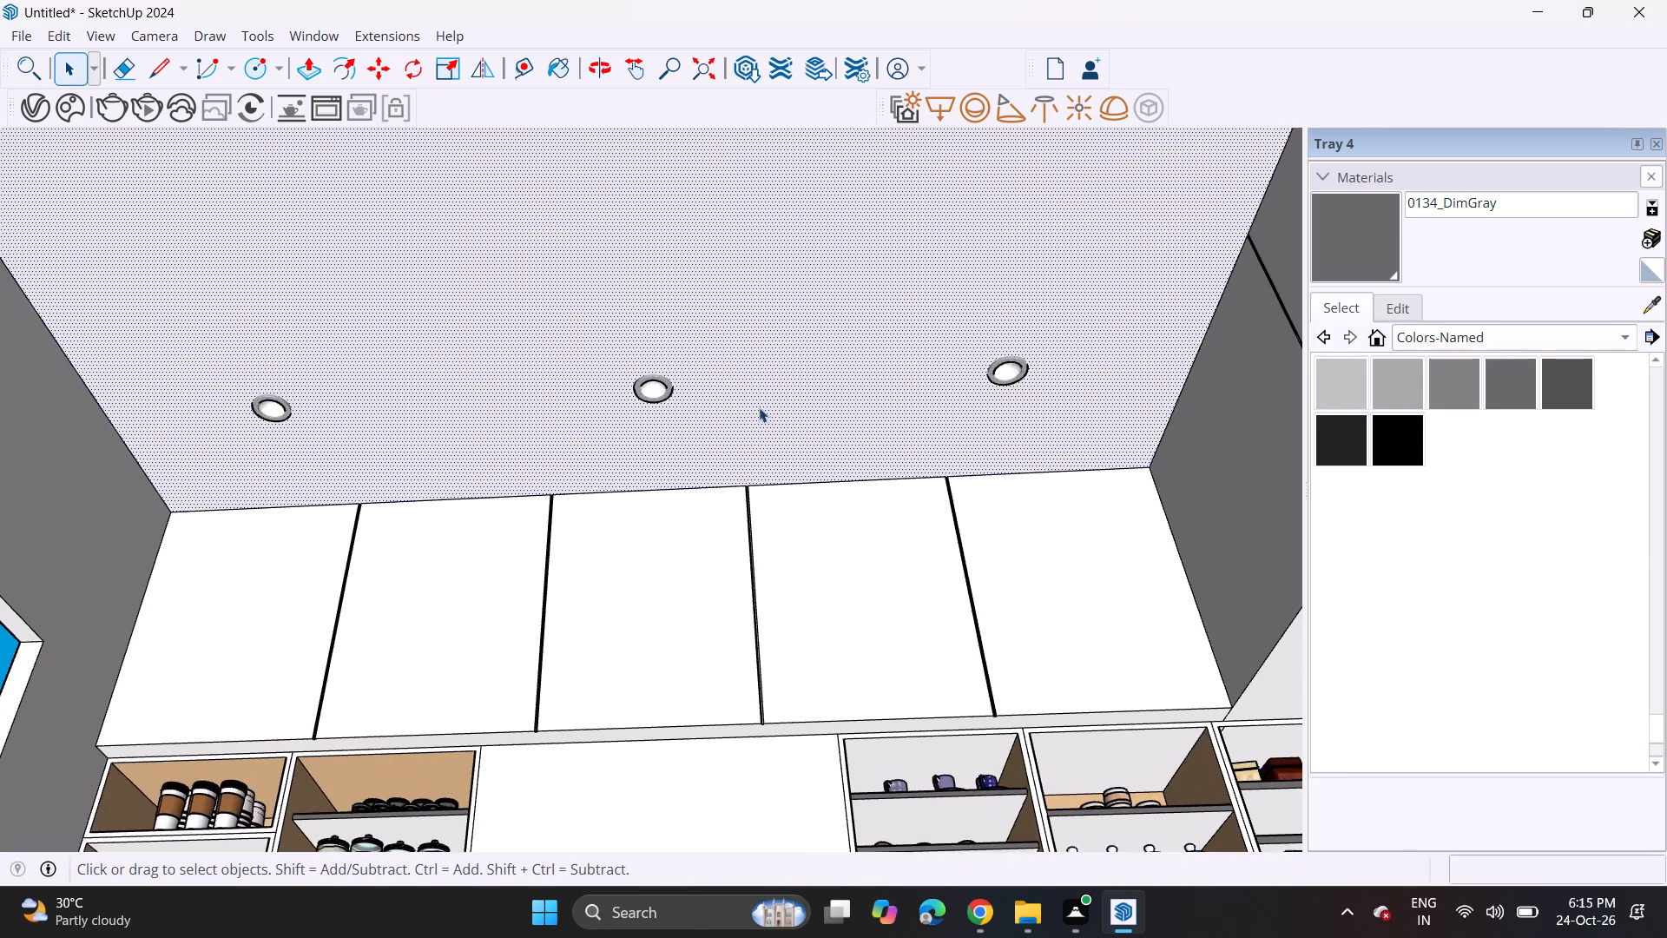
Import the door (1) model from the Downloads folder and place it on the kitchen floor near the side-wall opening.
middle_click_drag(734, 420, 762, 578)
middle_click_drag(737, 532, 655, 405)
middle_click_drag(641, 402, 657, 521)
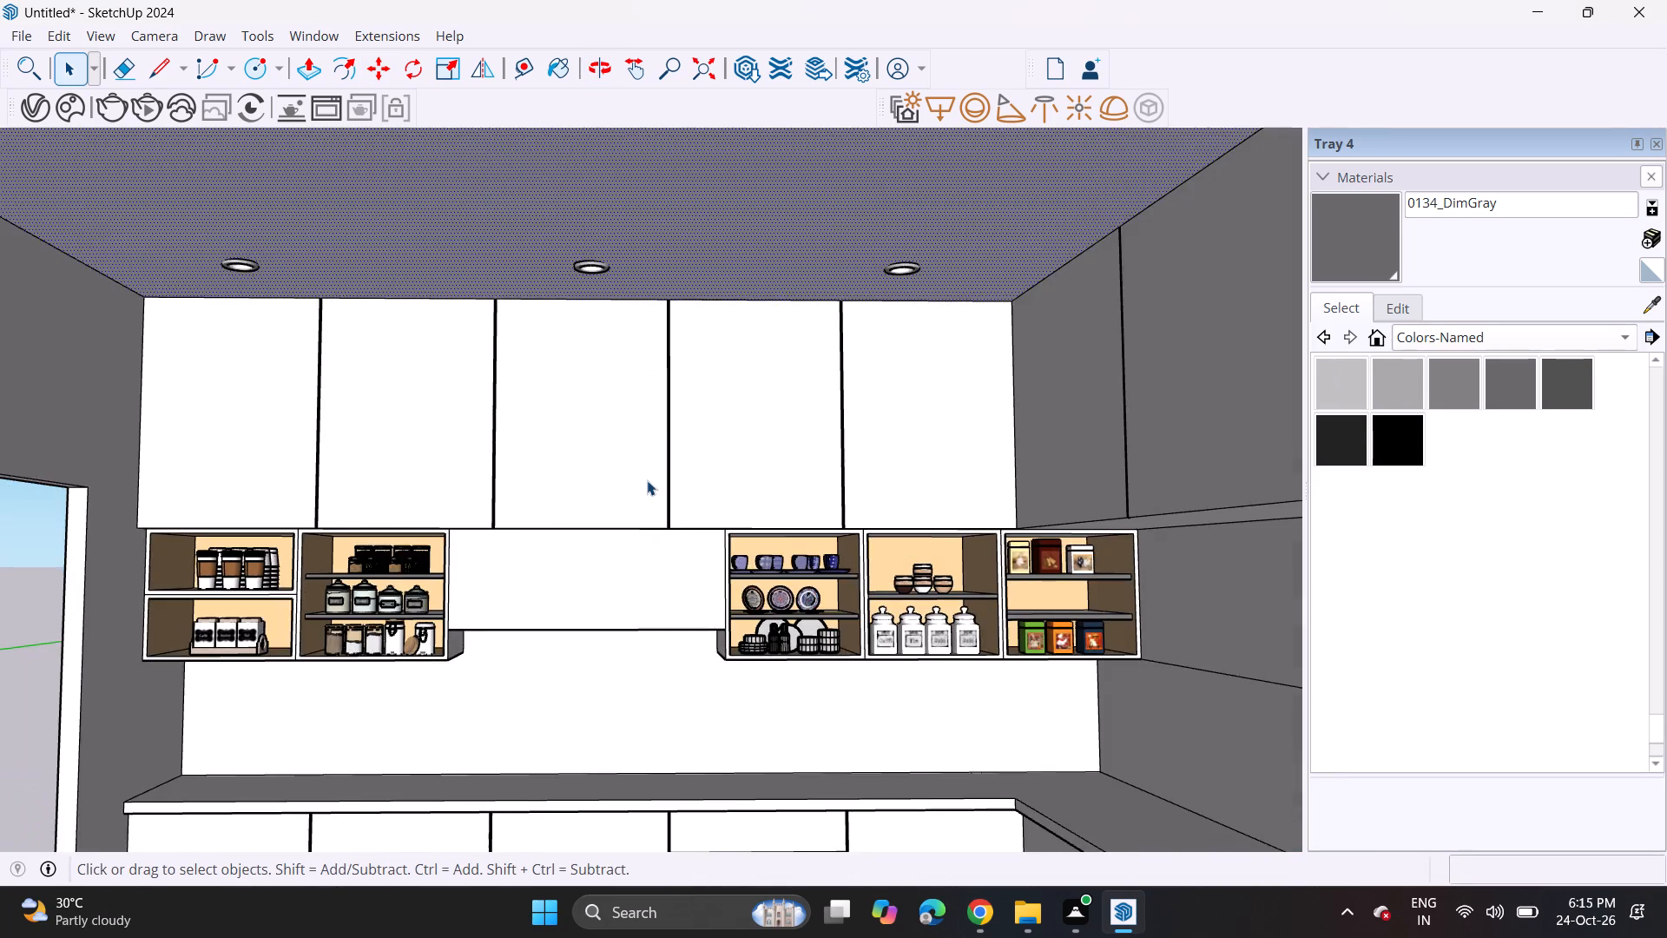
scroll(647, 462, "down", 3)
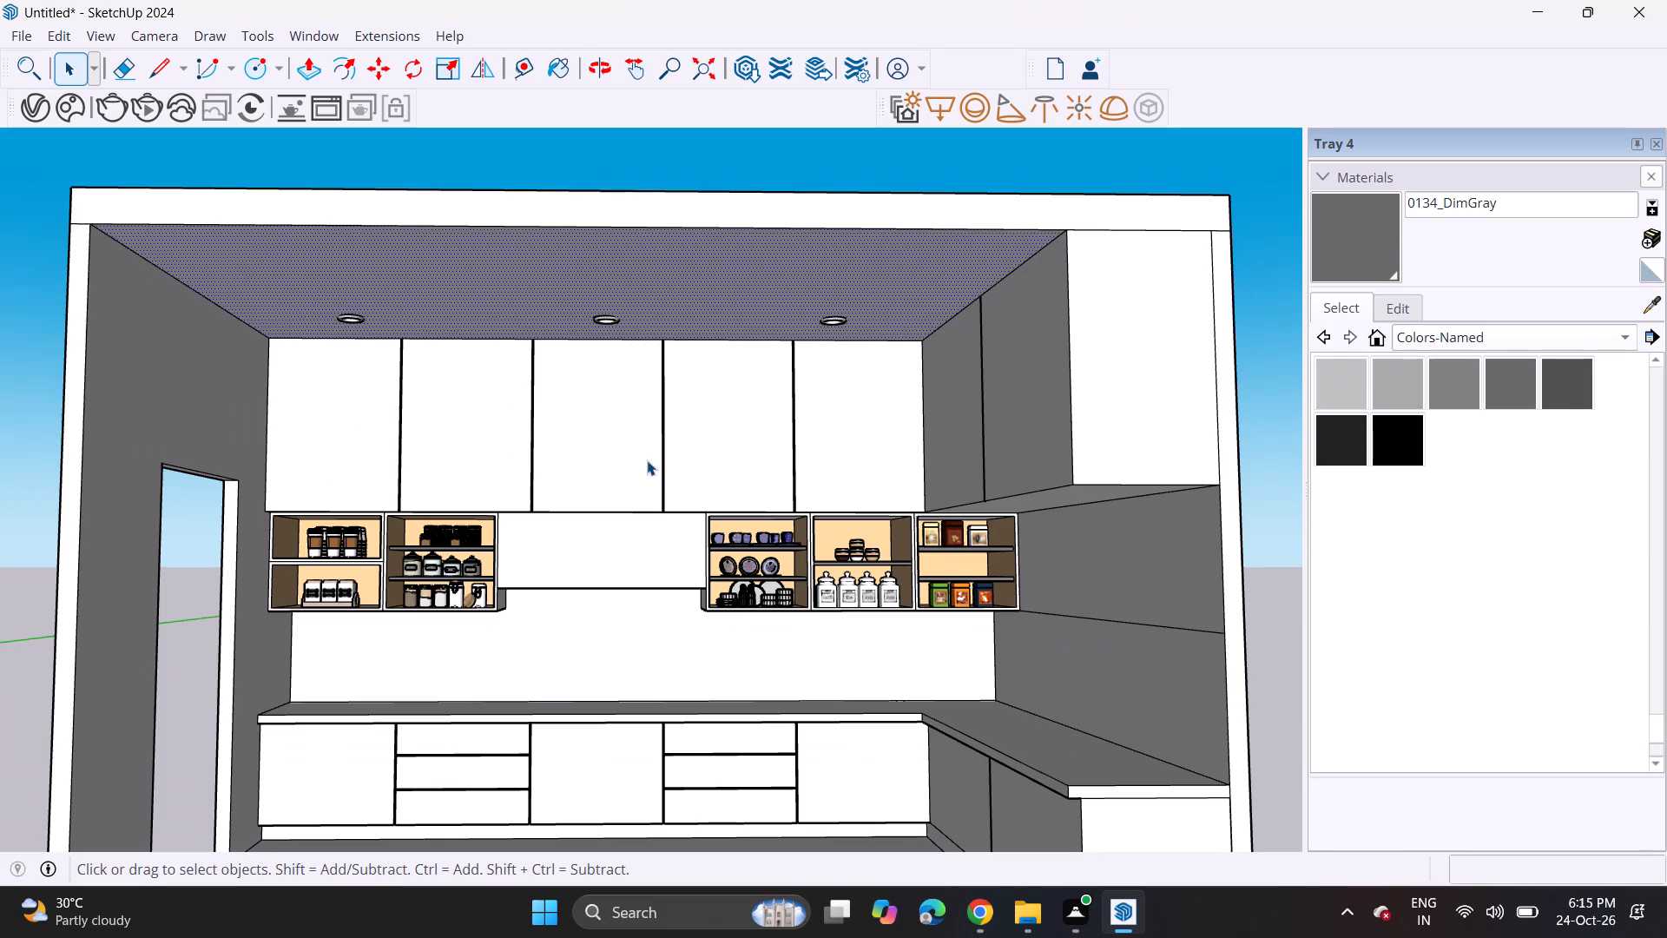
middle_click_drag(628, 525, 660, 426)
left_click(12, 30)
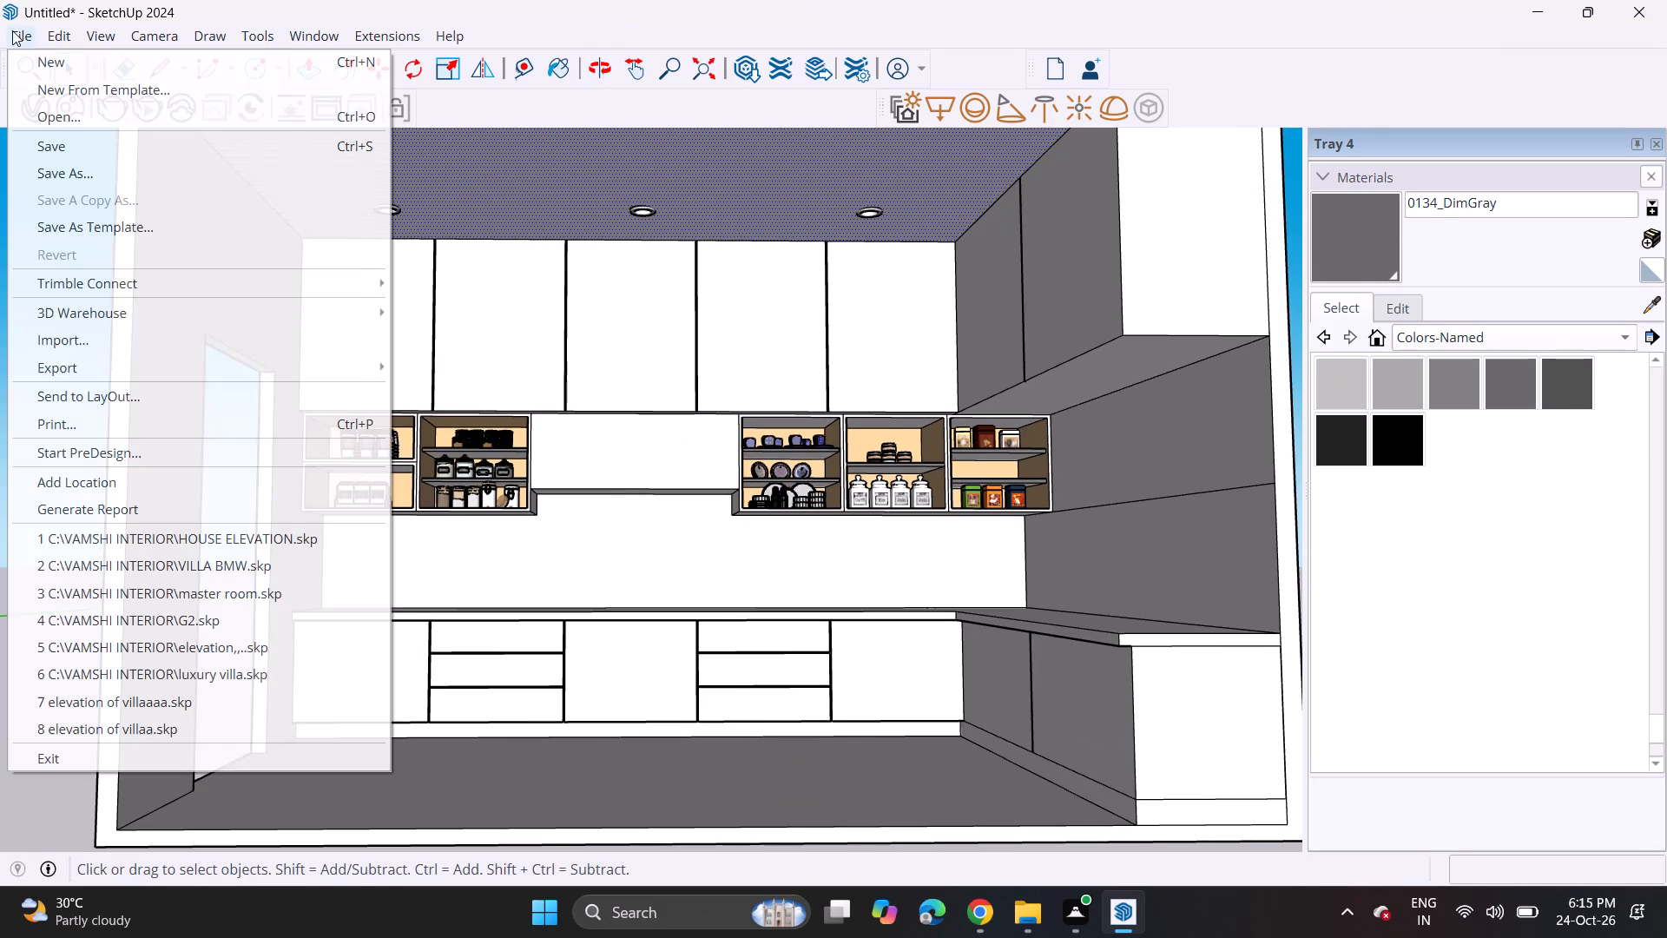
left_click(135, 346)
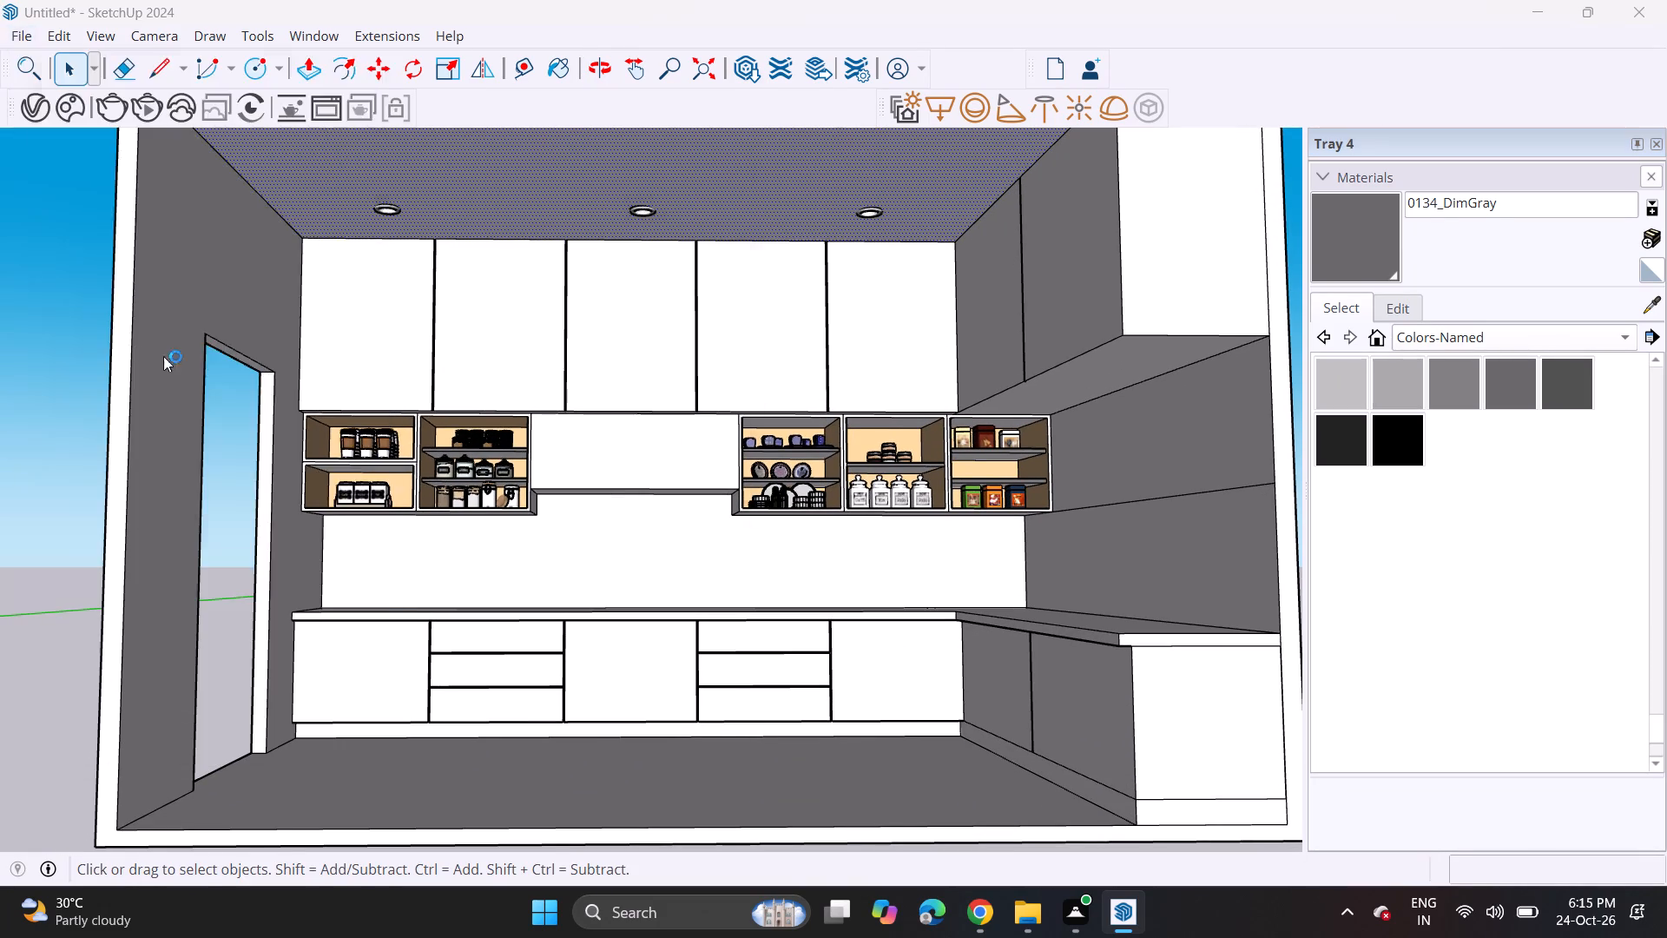
scroll(605, 318, "down", 17)
scroll(605, 319, "up", 1)
scroll(606, 319, "down", 8)
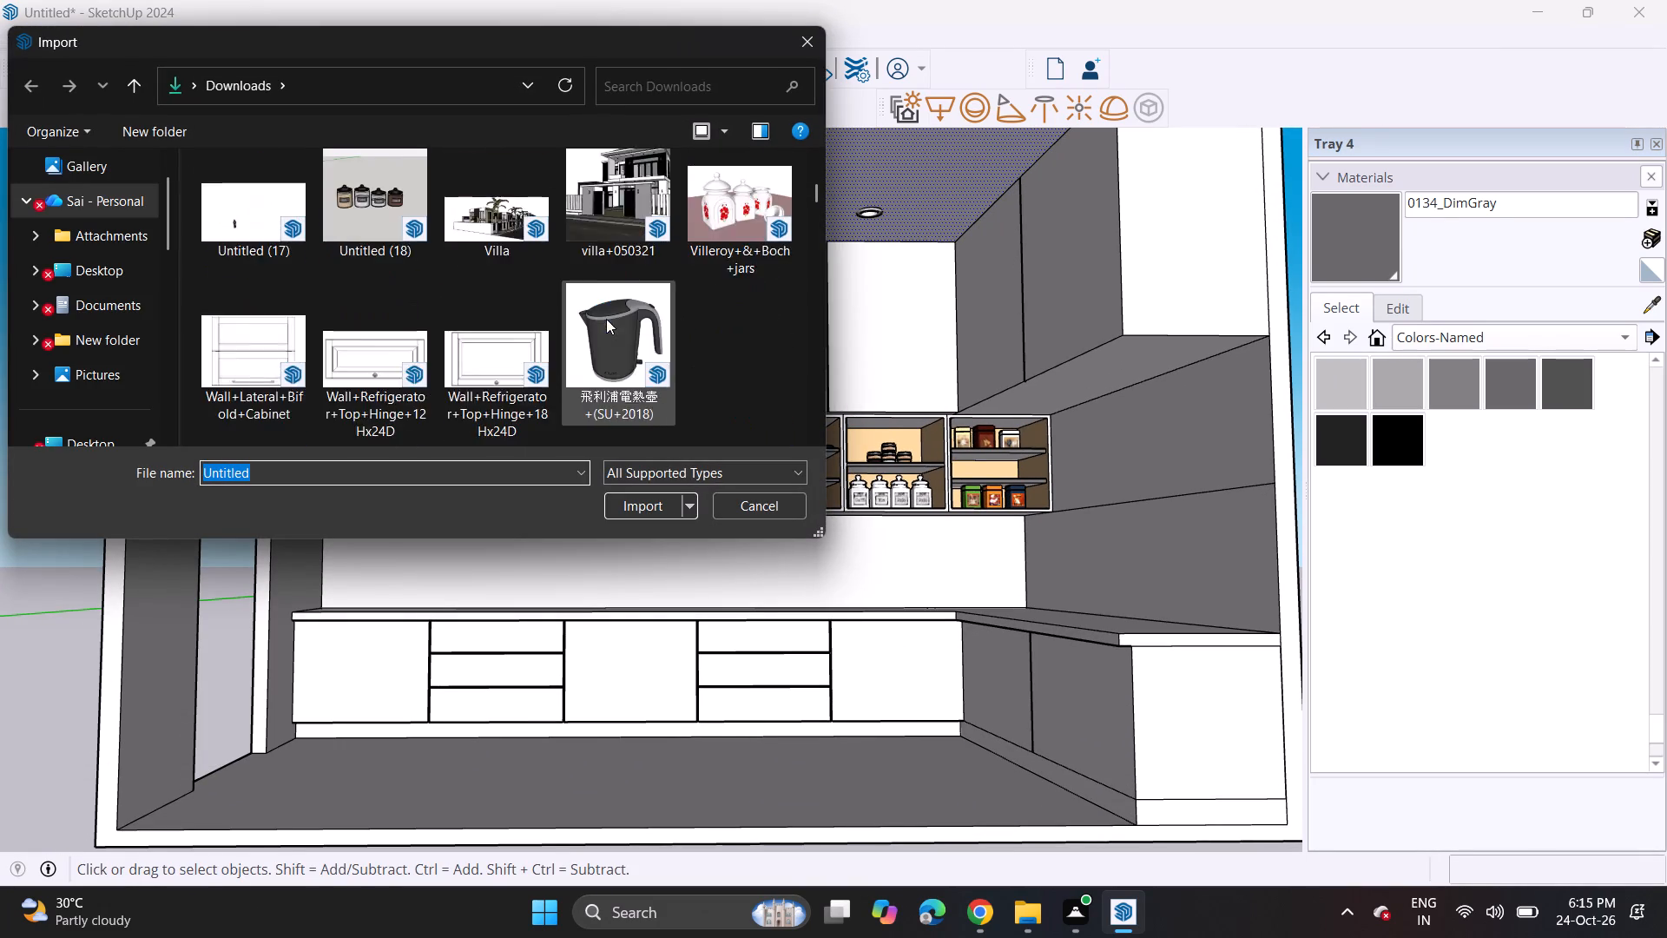
scroll(606, 319, "down", 2)
scroll(606, 319, "up", 1)
scroll(606, 319, "down", 9)
scroll(606, 319, "down", 20)
scroll(606, 319, "down", 10)
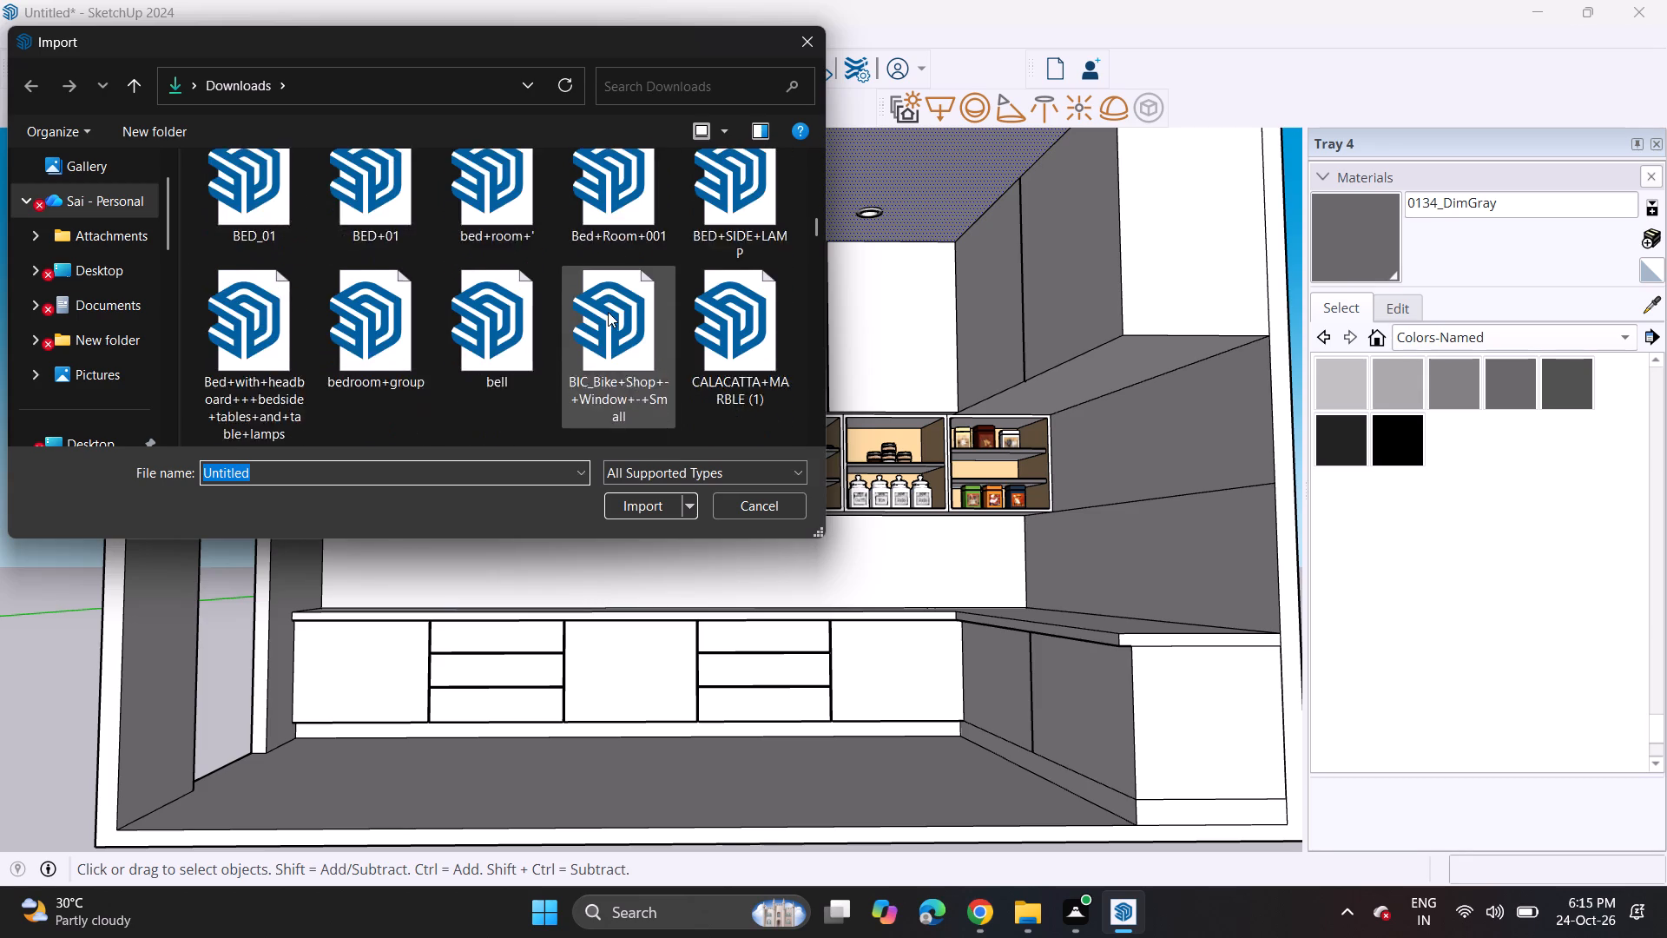
scroll(608, 312, "down", 19)
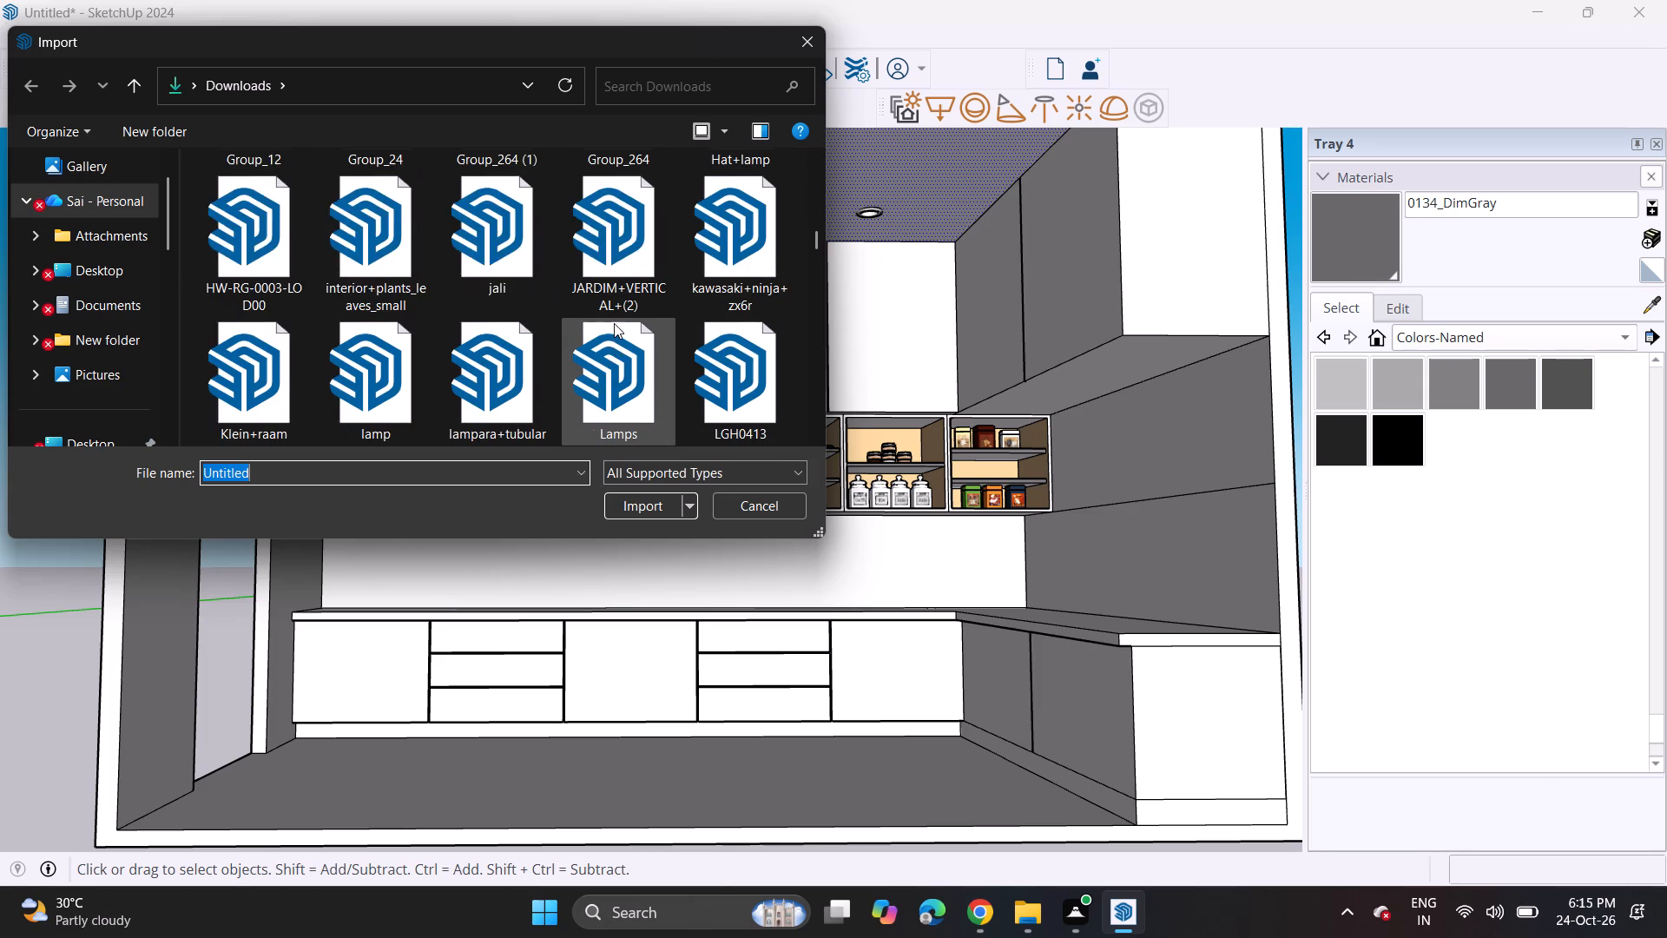
scroll(614, 323, "down", 8)
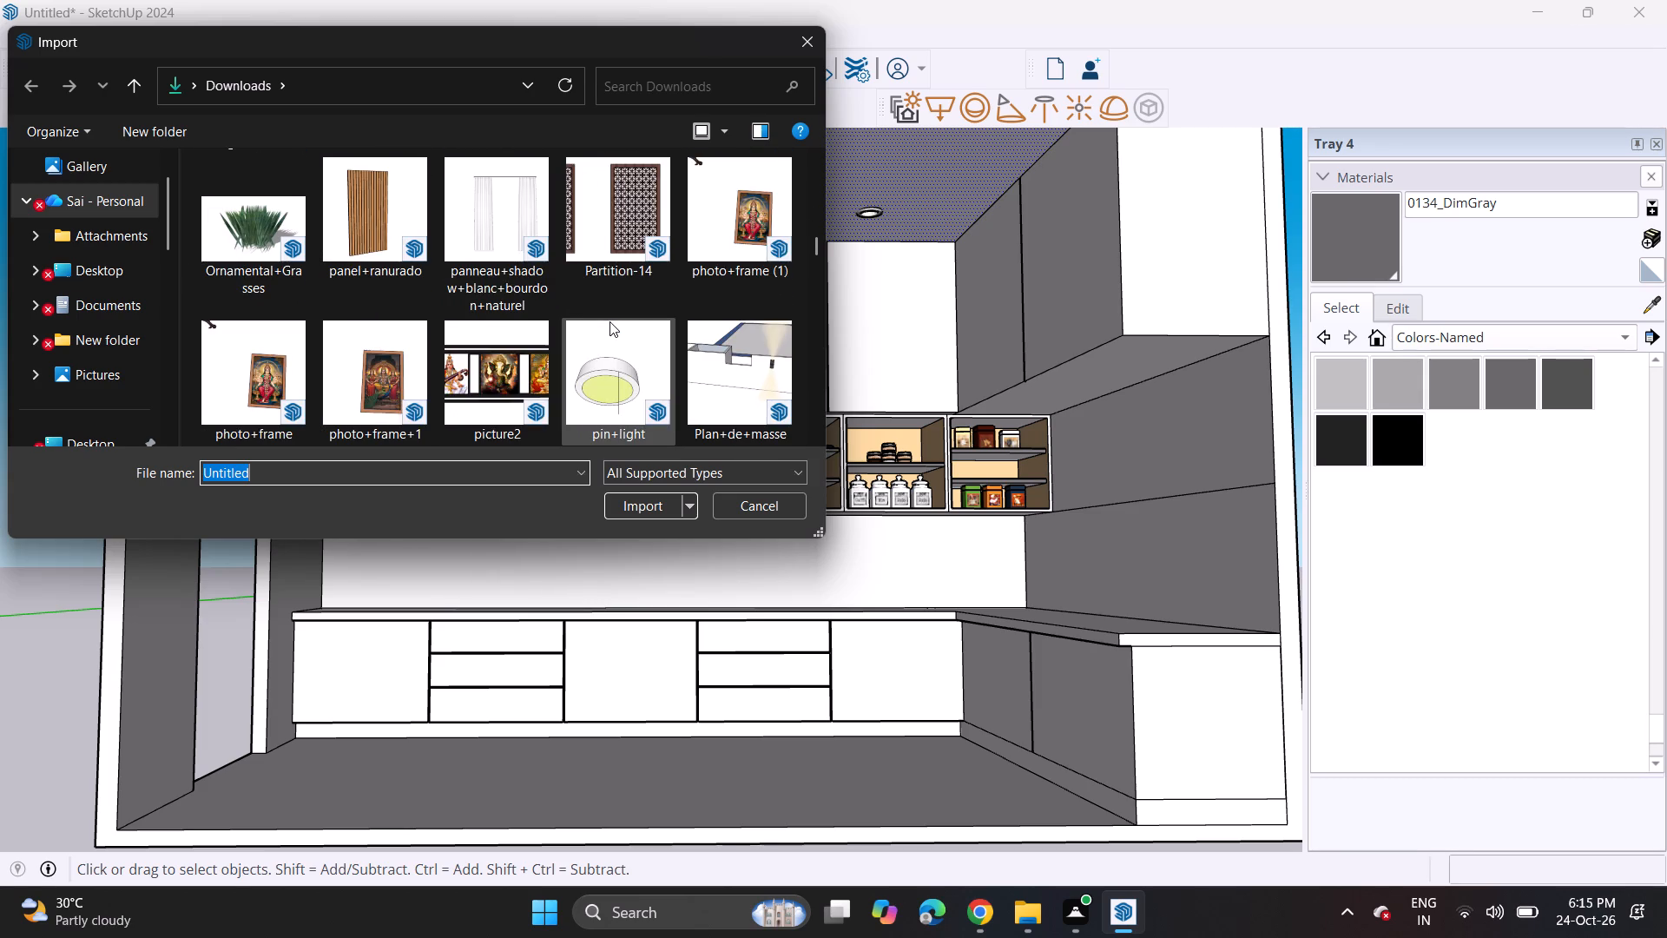
scroll(609, 321, "down", 19)
scroll(609, 321, "up", 1)
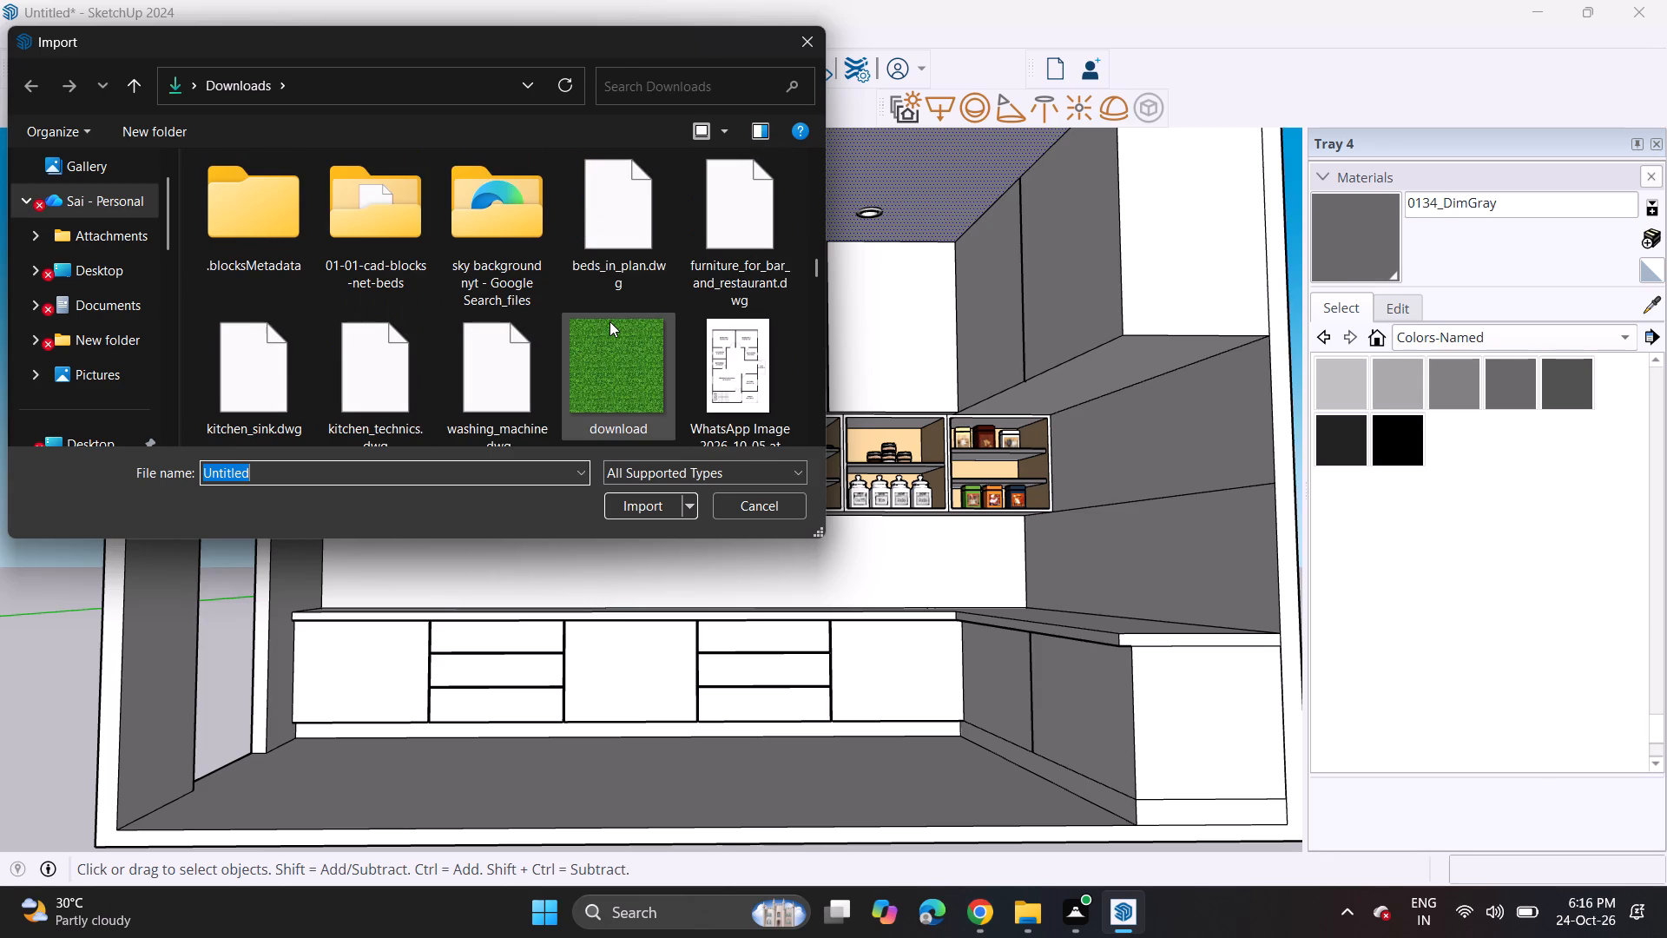
scroll(609, 320, "down", 11)
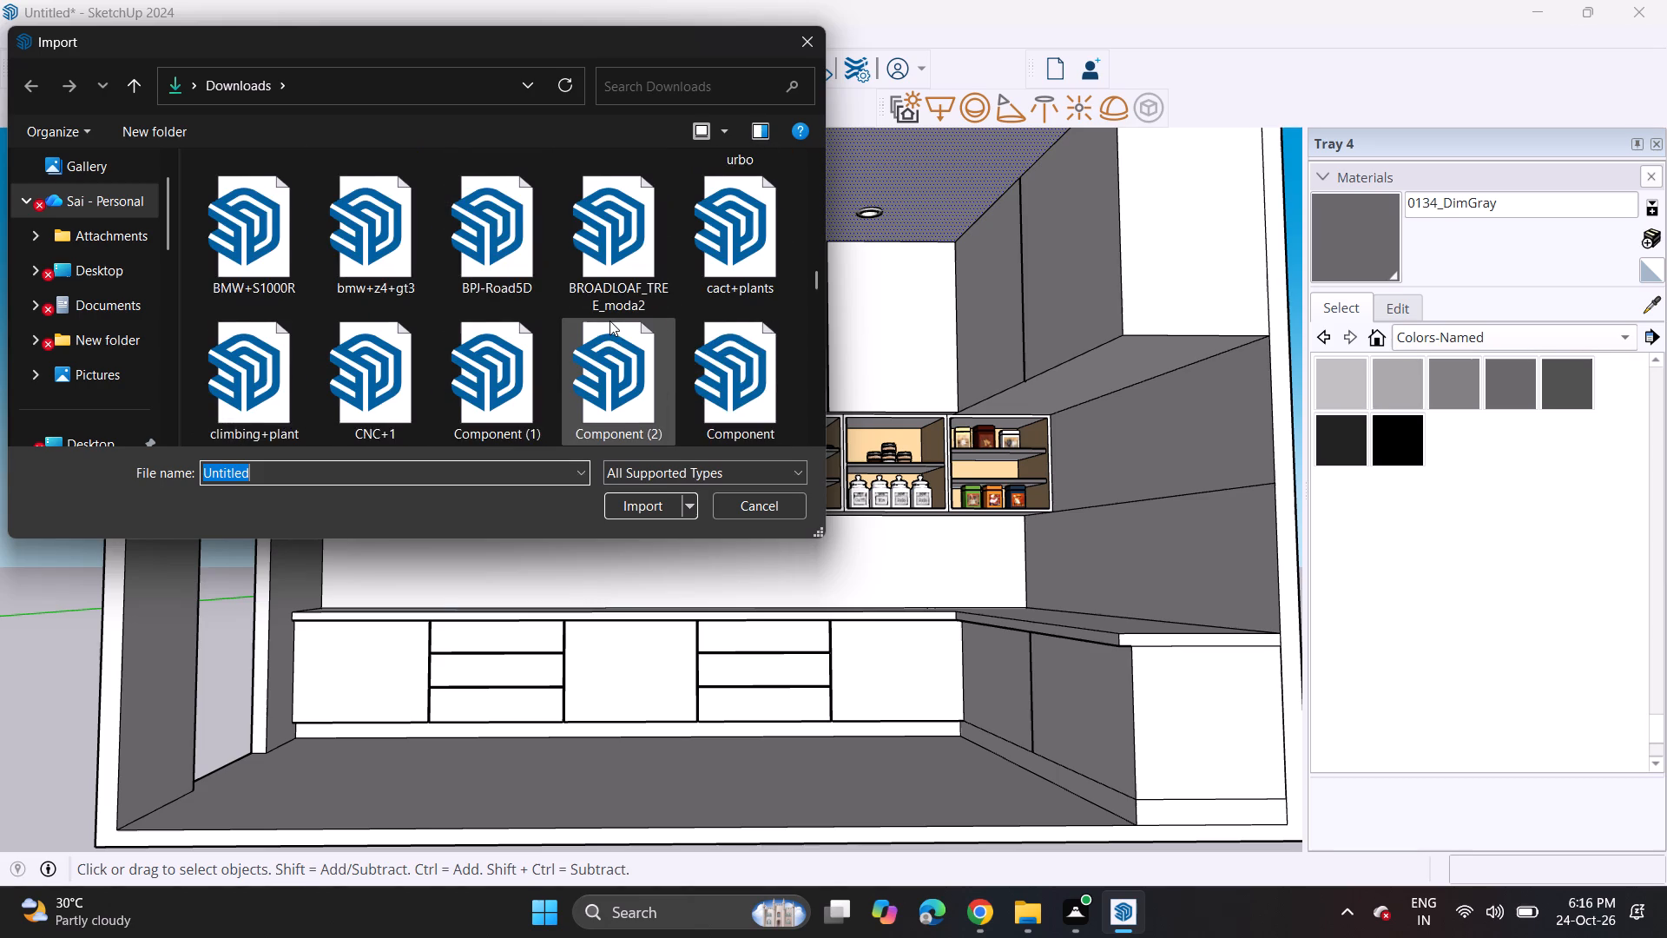
scroll(609, 320, "down", 3)
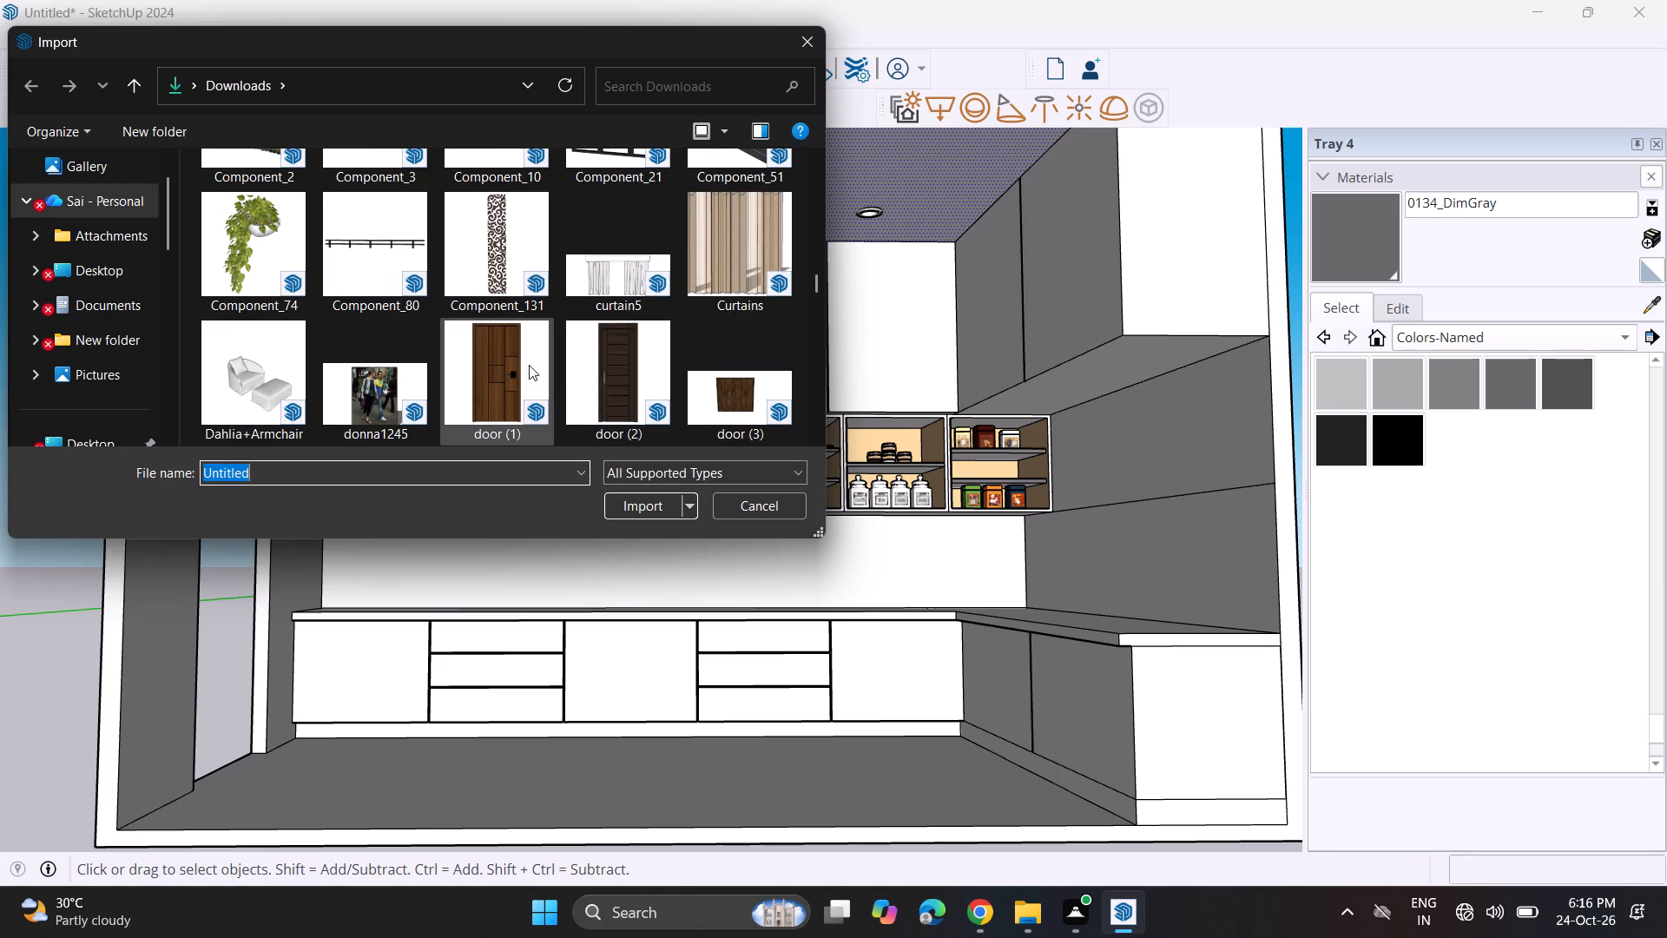
left_click(529, 365)
left_click(642, 512)
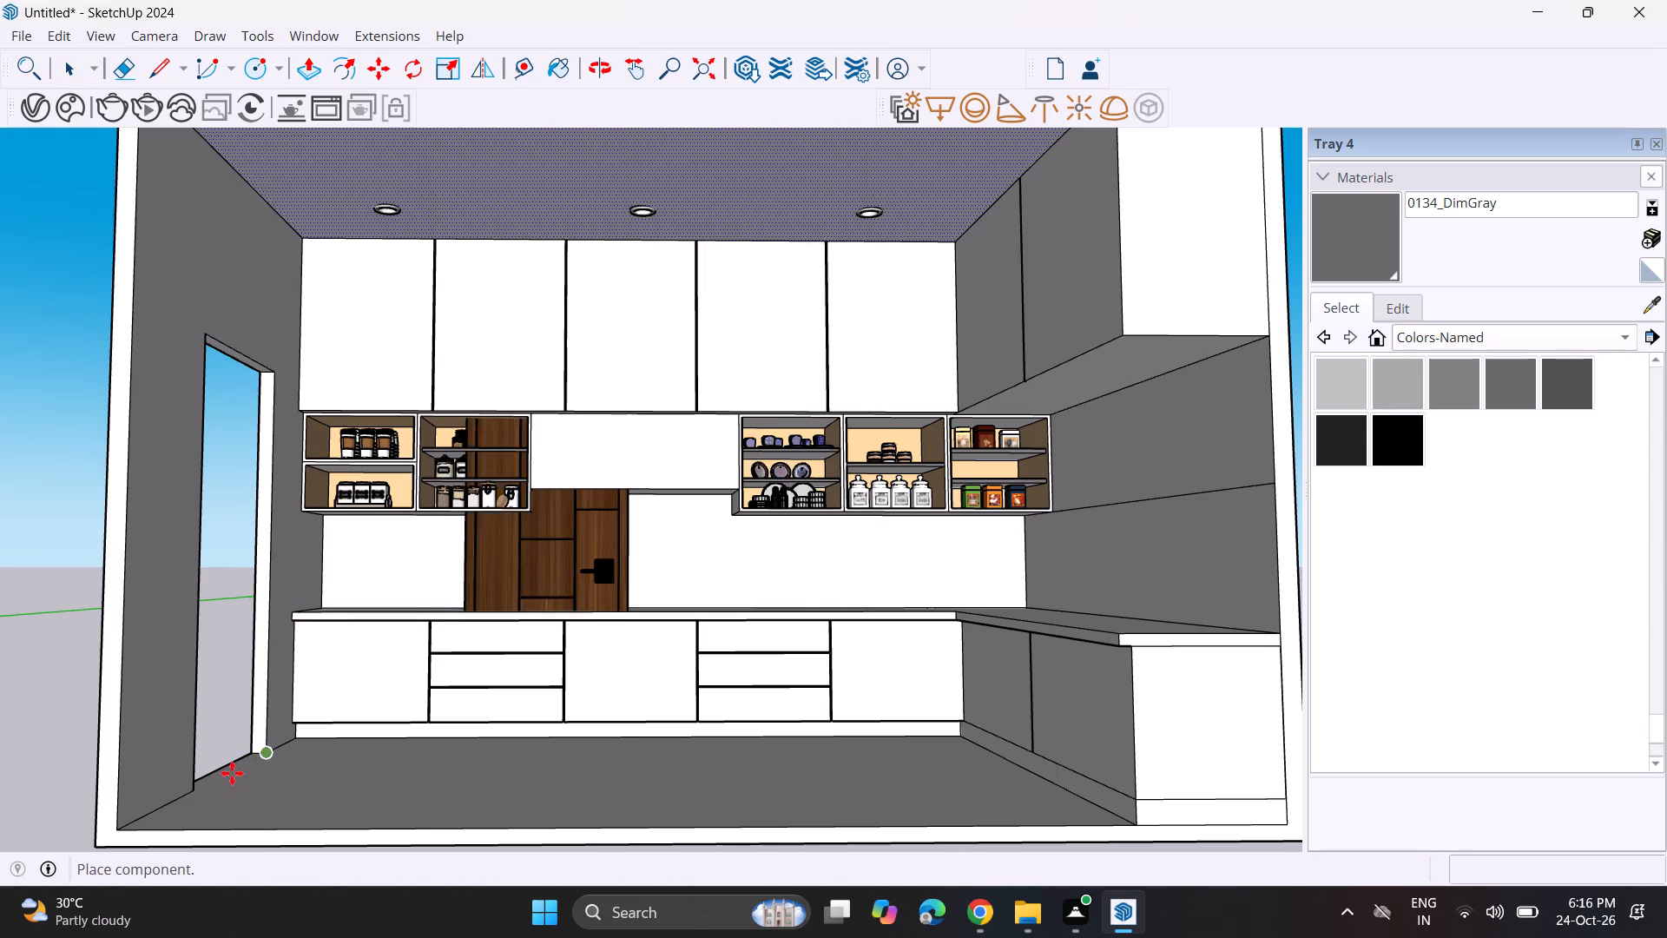
left_click(184, 787)
Rotate the door a quarter turn on the floor plane so it runs parallel to the side wall.
middle_click_drag(412, 668, 413, 783)
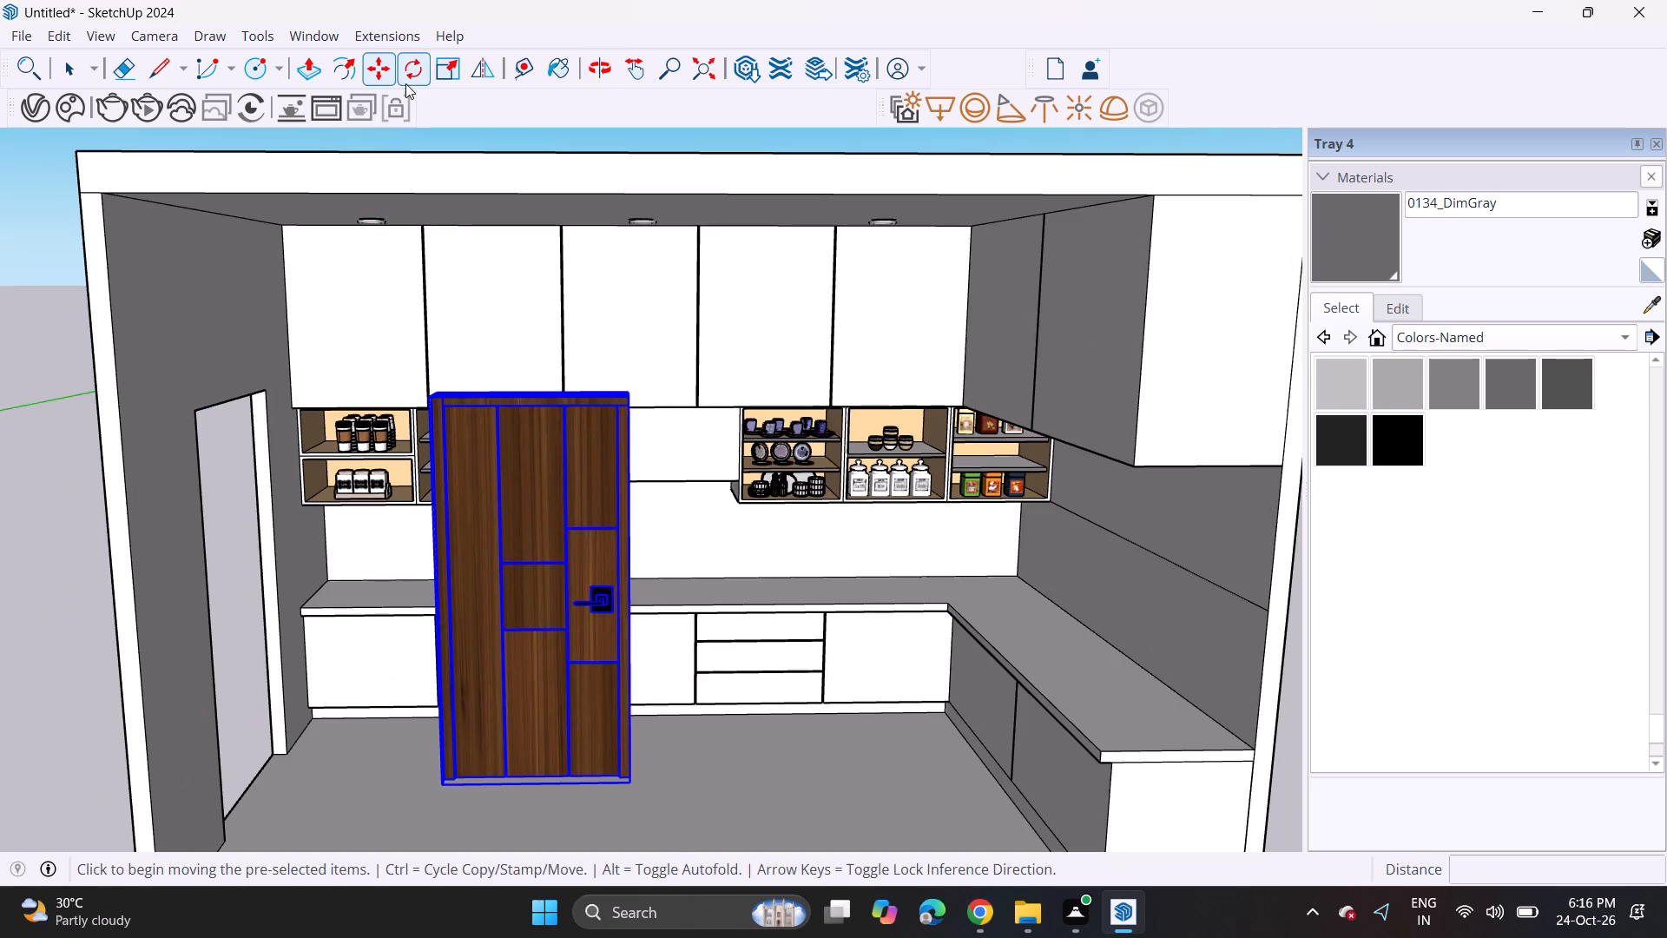
left_click(406, 70)
left_click(739, 814)
left_click(795, 814)
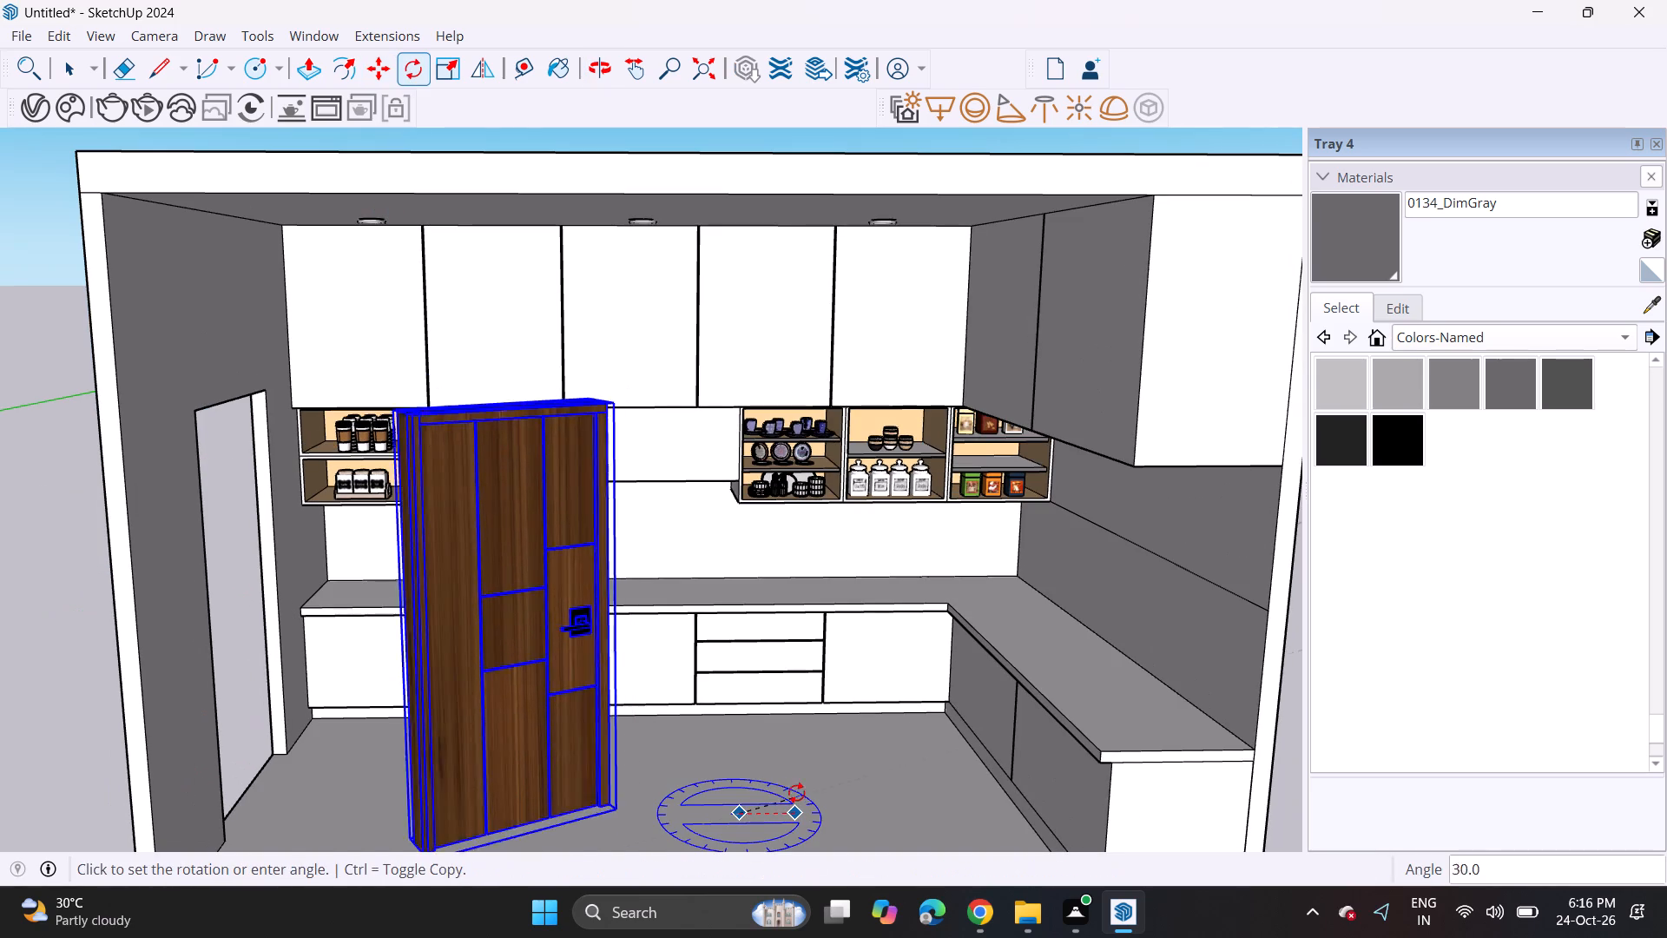
left_click(732, 753)
middle_click_drag(717, 776, 631, 764)
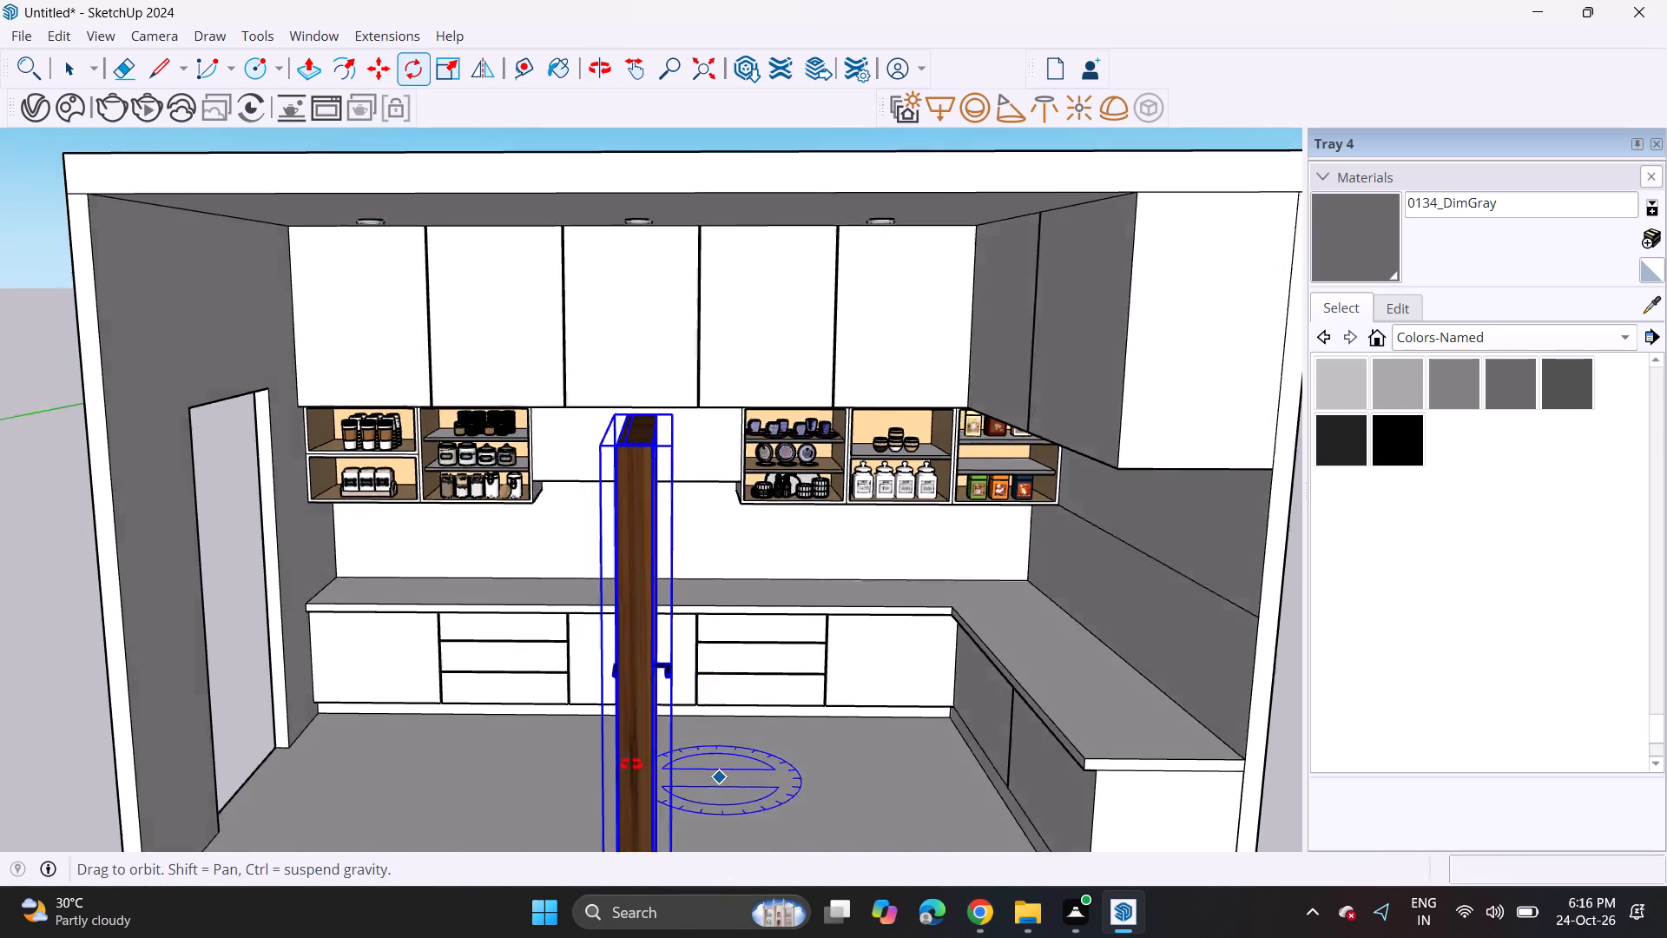
middle_click_drag(631, 764, 510, 762)
Move the door across the room to the side wall with the opening.
left_click(364, 69)
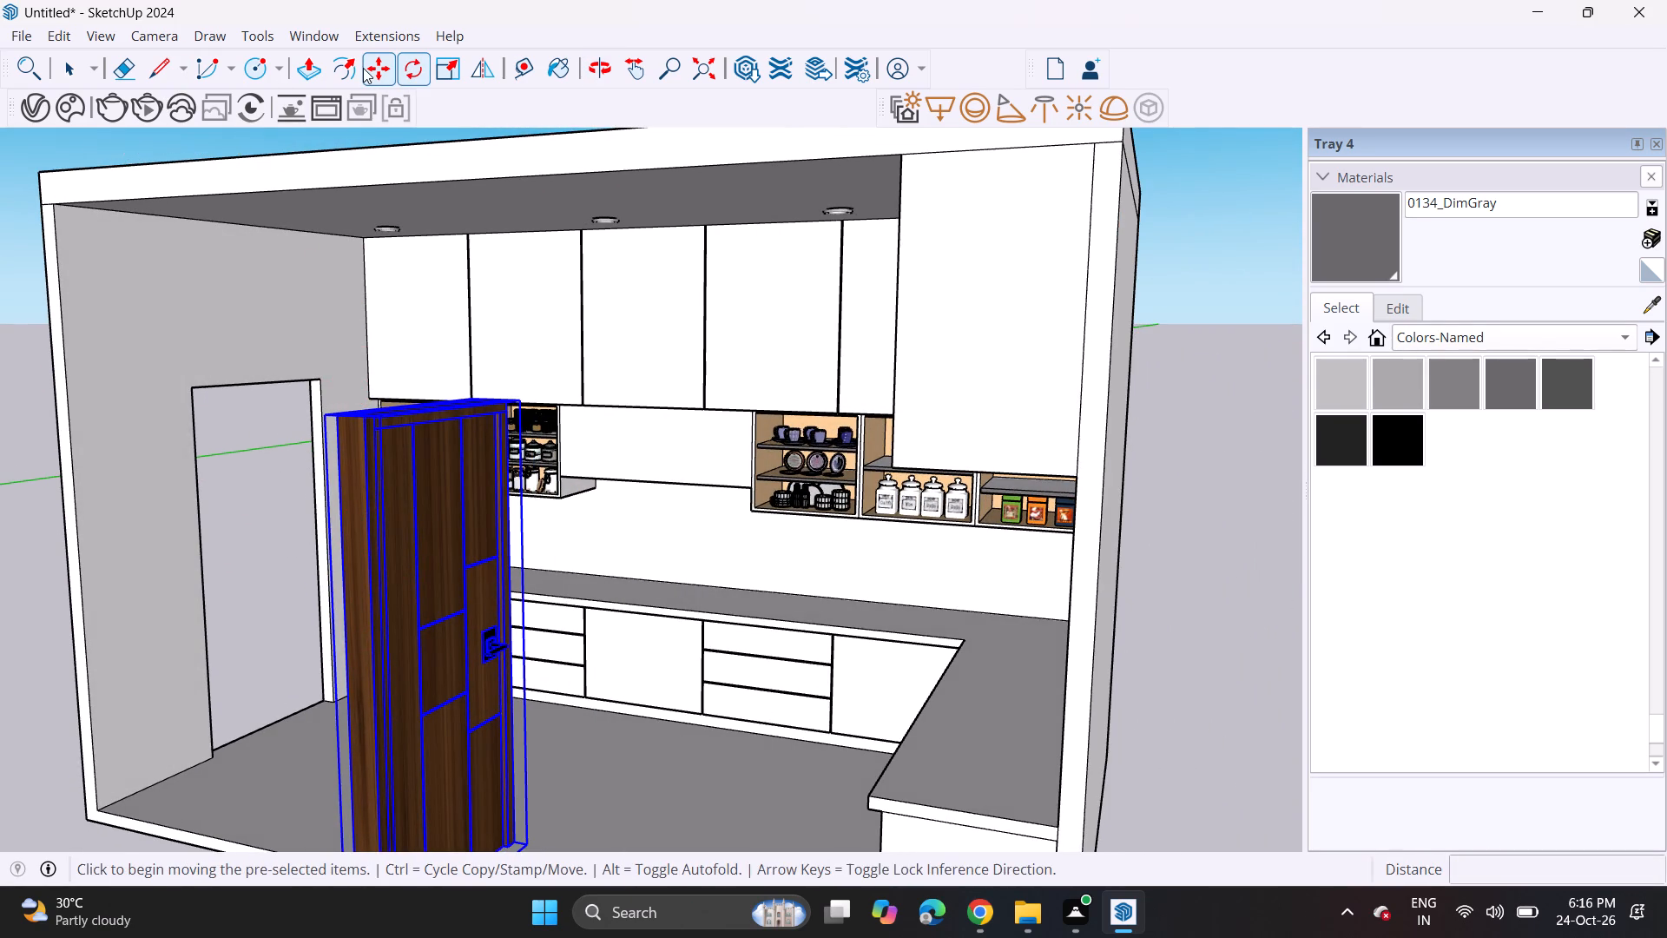
left_click(366, 409)
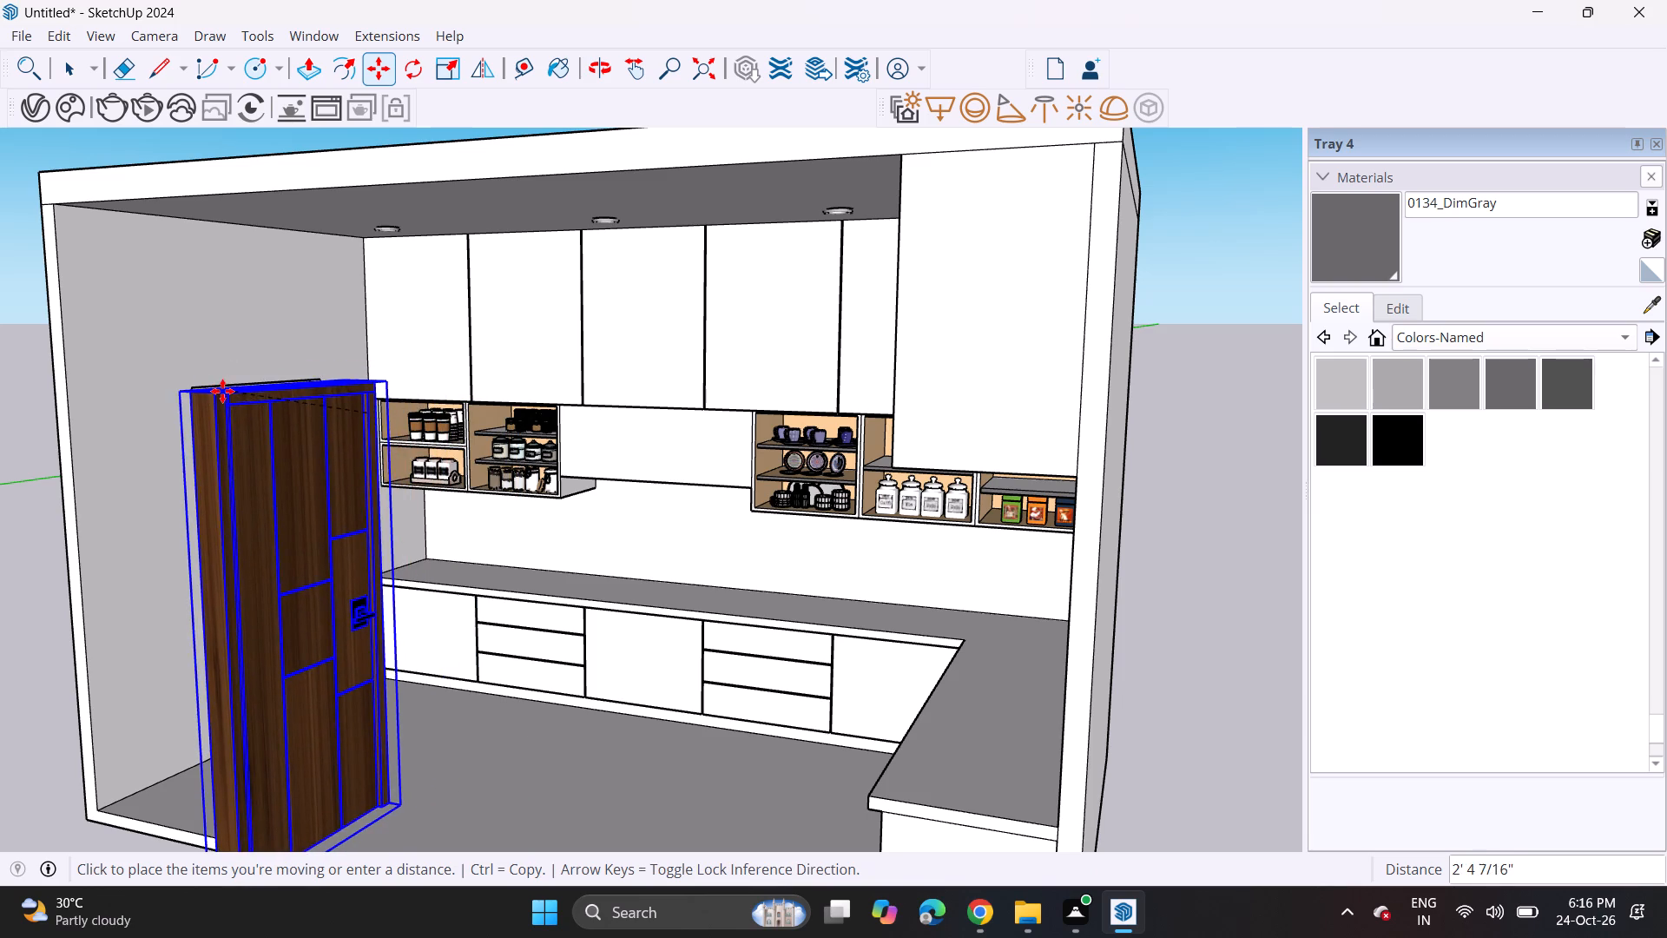
scroll(267, 341, "down", 6)
middle_click_drag(214, 367, 497, 426)
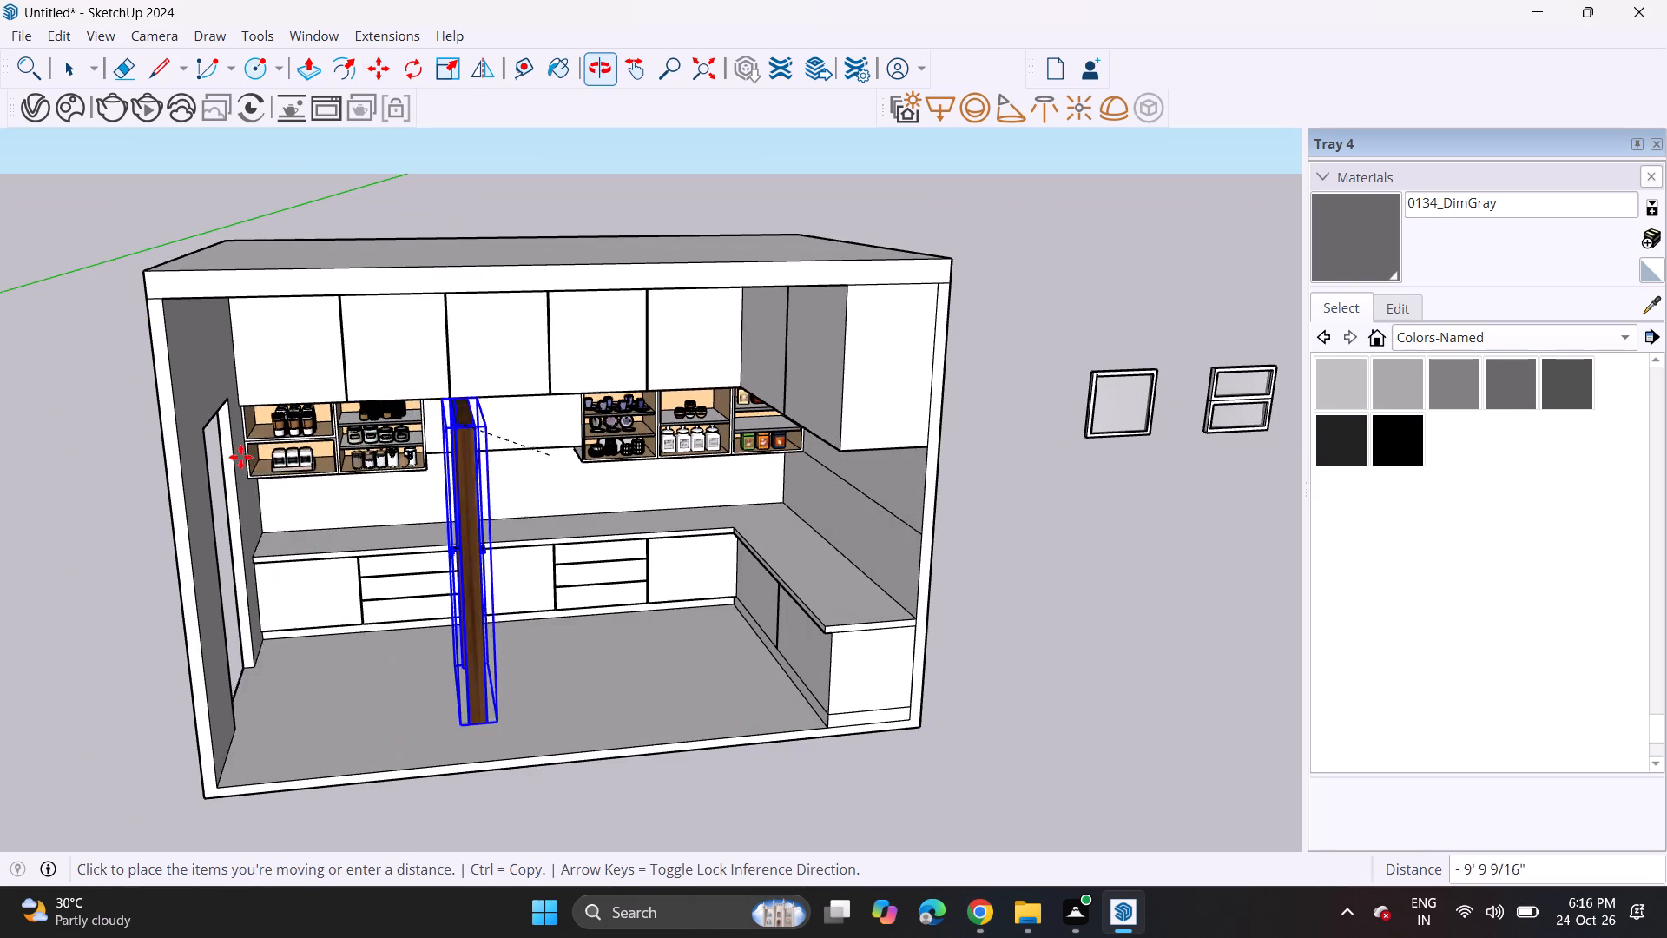
left_click(195, 418)
left_click(216, 417)
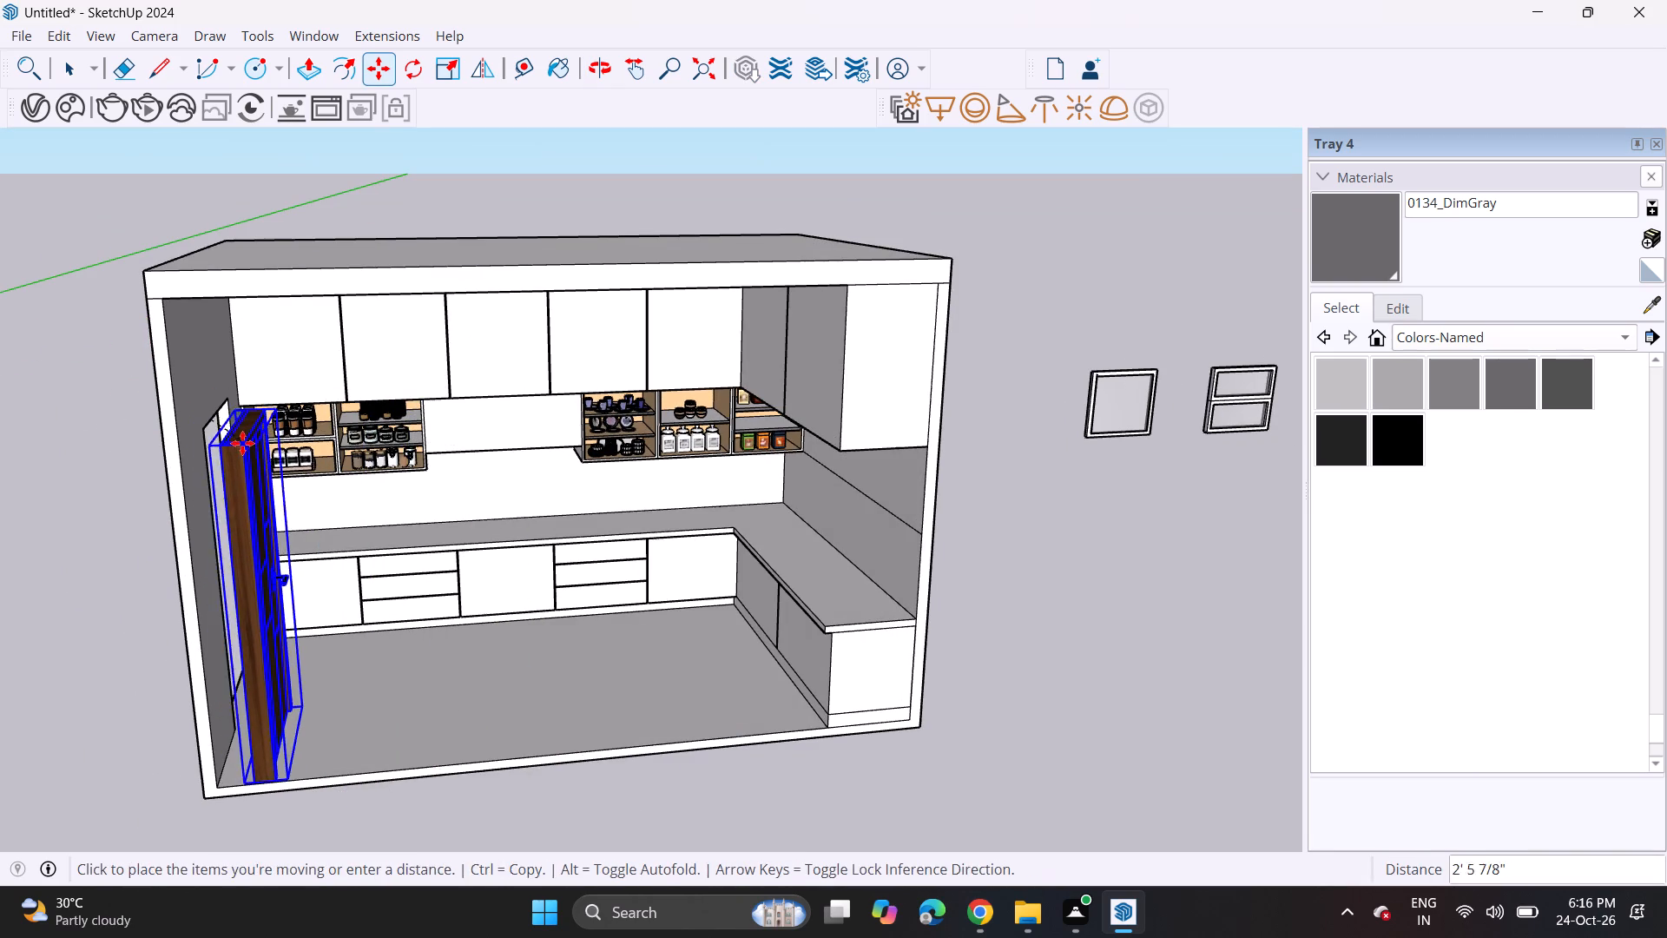
middle_click_drag(239, 443, 577, 383)
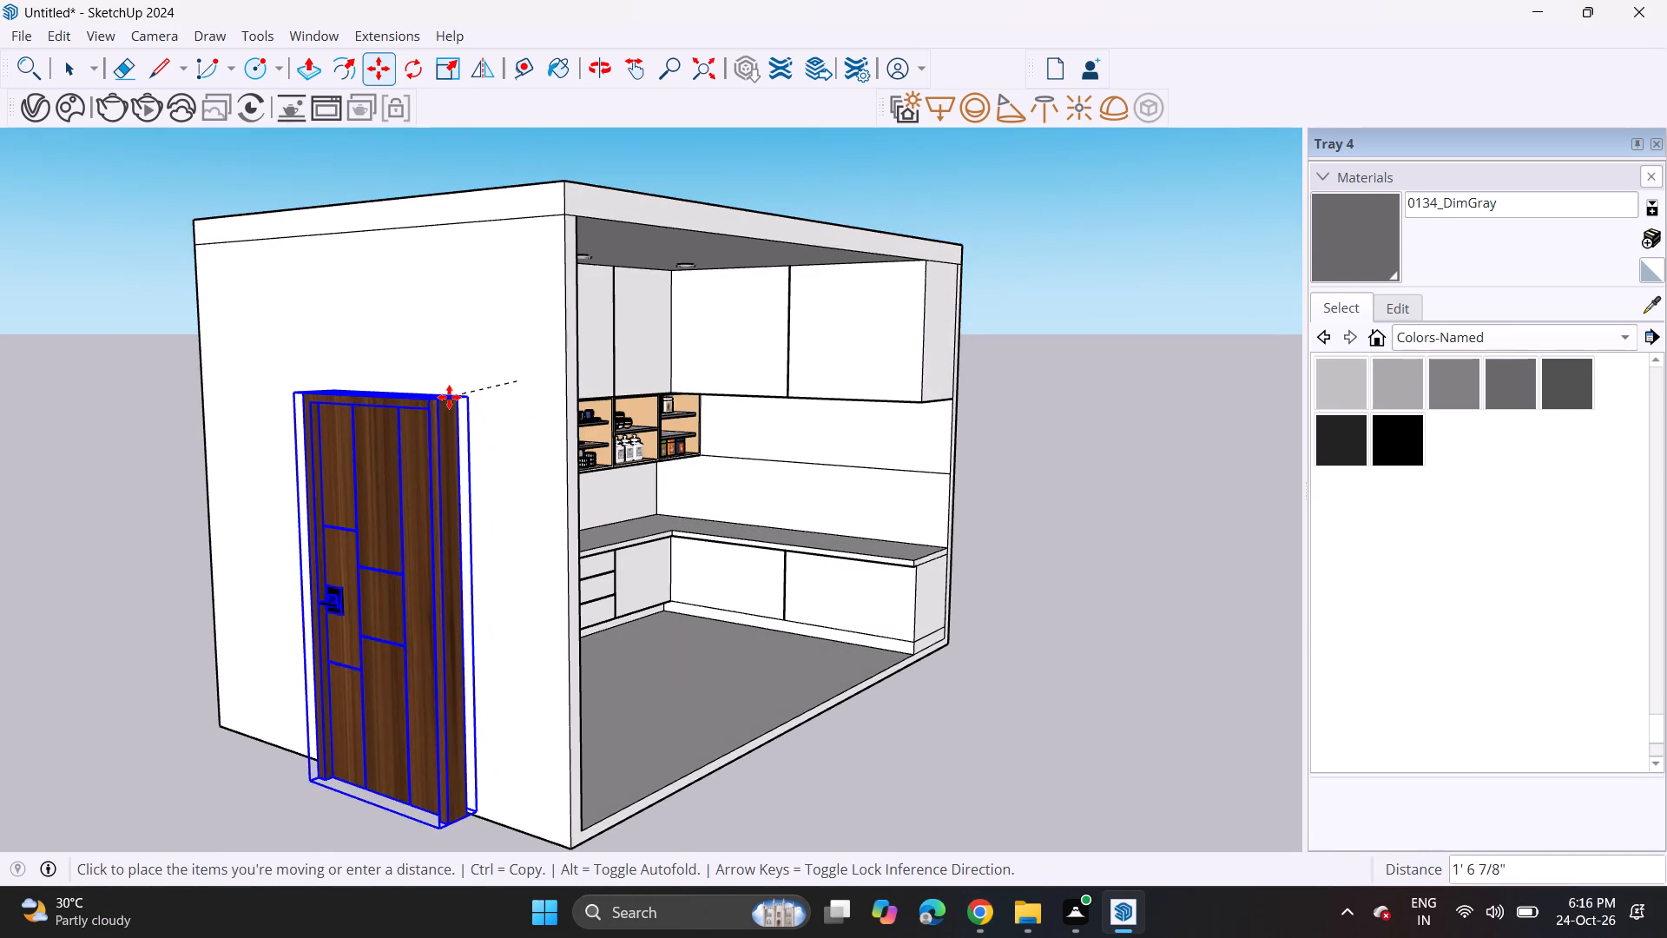
left_click(445, 397)
middle_click_drag(481, 370, 0, 424)
scroll(253, 400, "up", 2)
scroll(241, 399, "down", 1)
scroll(240, 399, "up", 3)
left_click(135, 387)
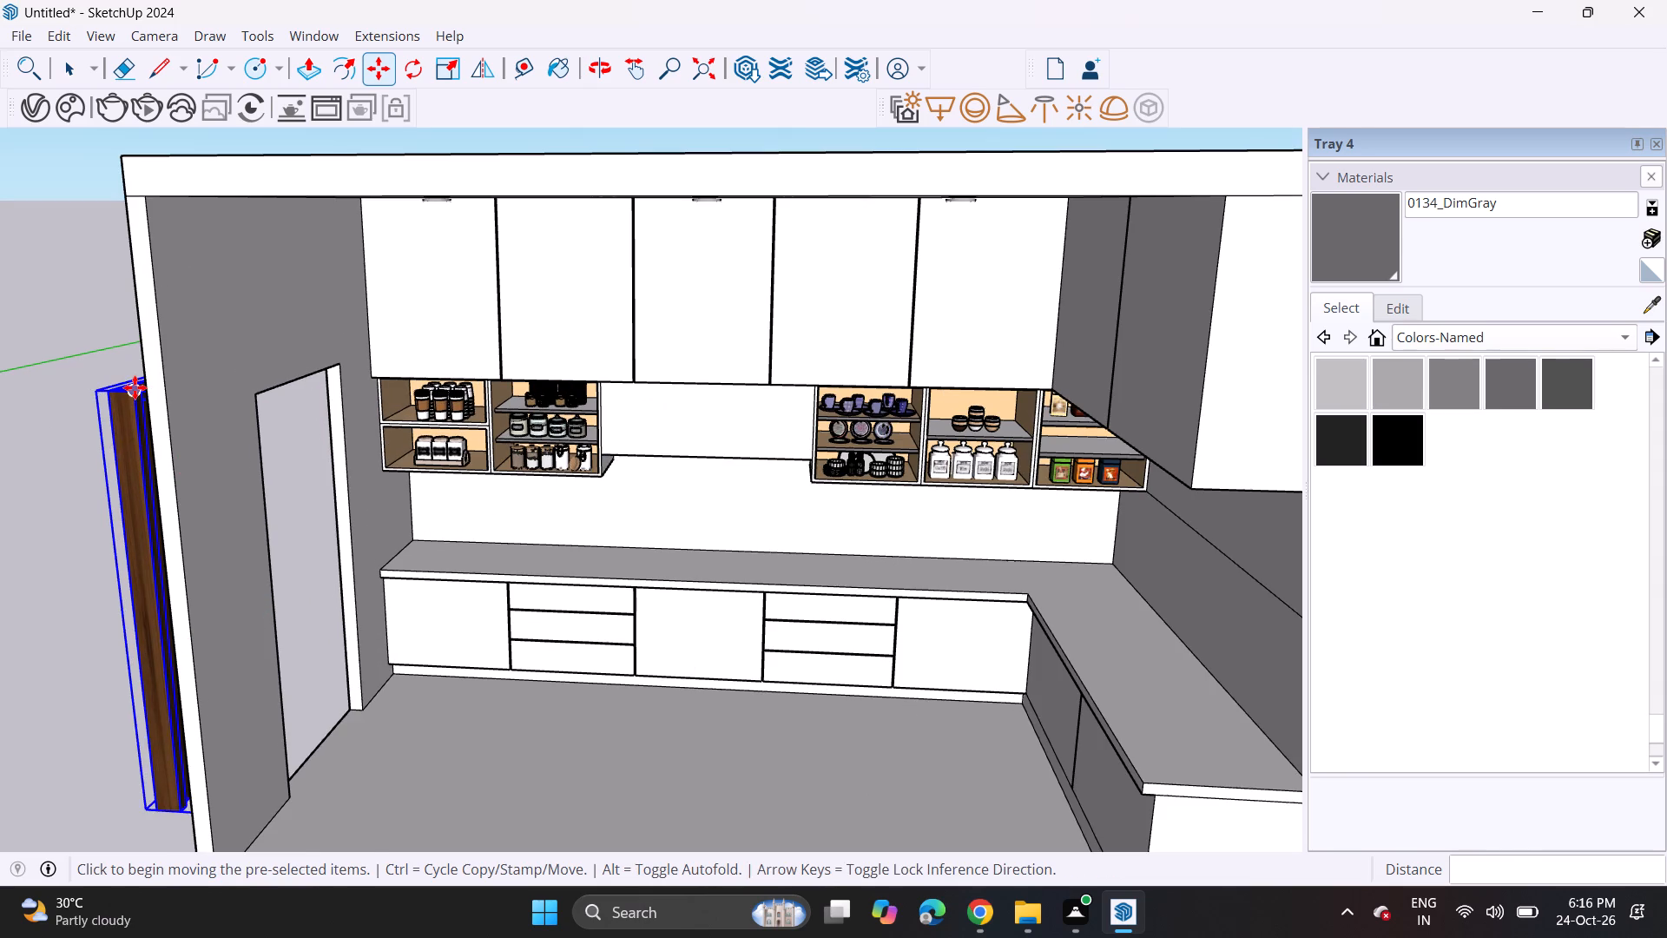
left_click(220, 386)
Shift the door about 2' 1/2" into the room, clear of the side wall, and raise it about 5 3/4".
middle_click_drag(288, 386, 284, 386)
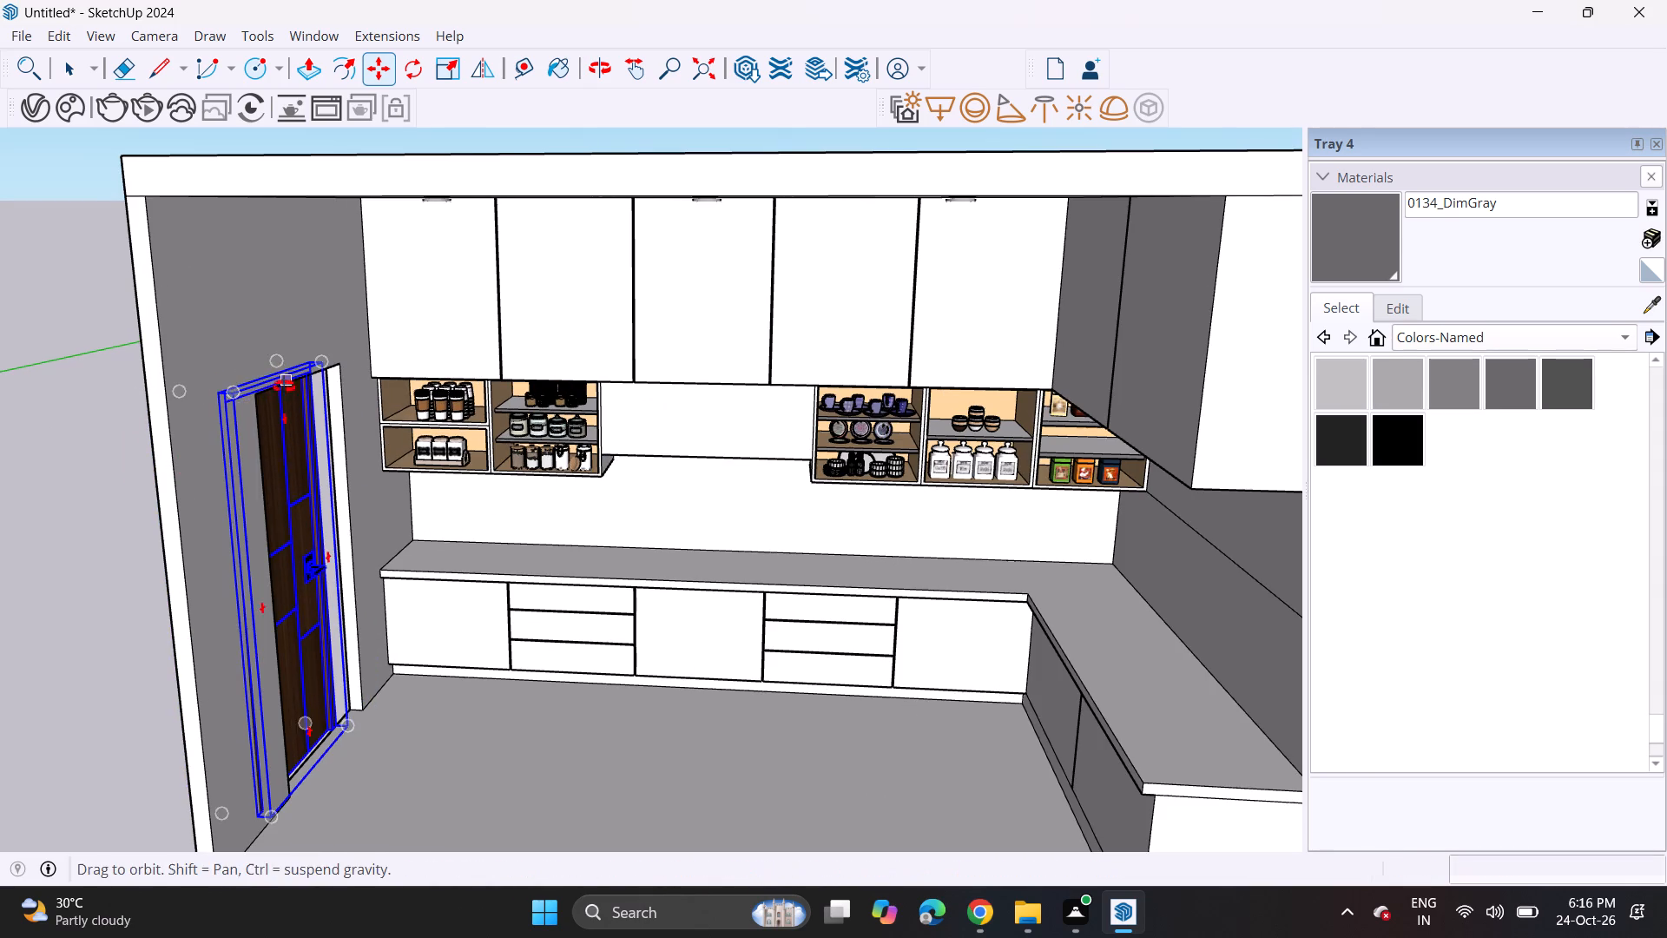
middle_click_drag(284, 386, 200, 383)
scroll(212, 378, "up", 6)
left_click(198, 386)
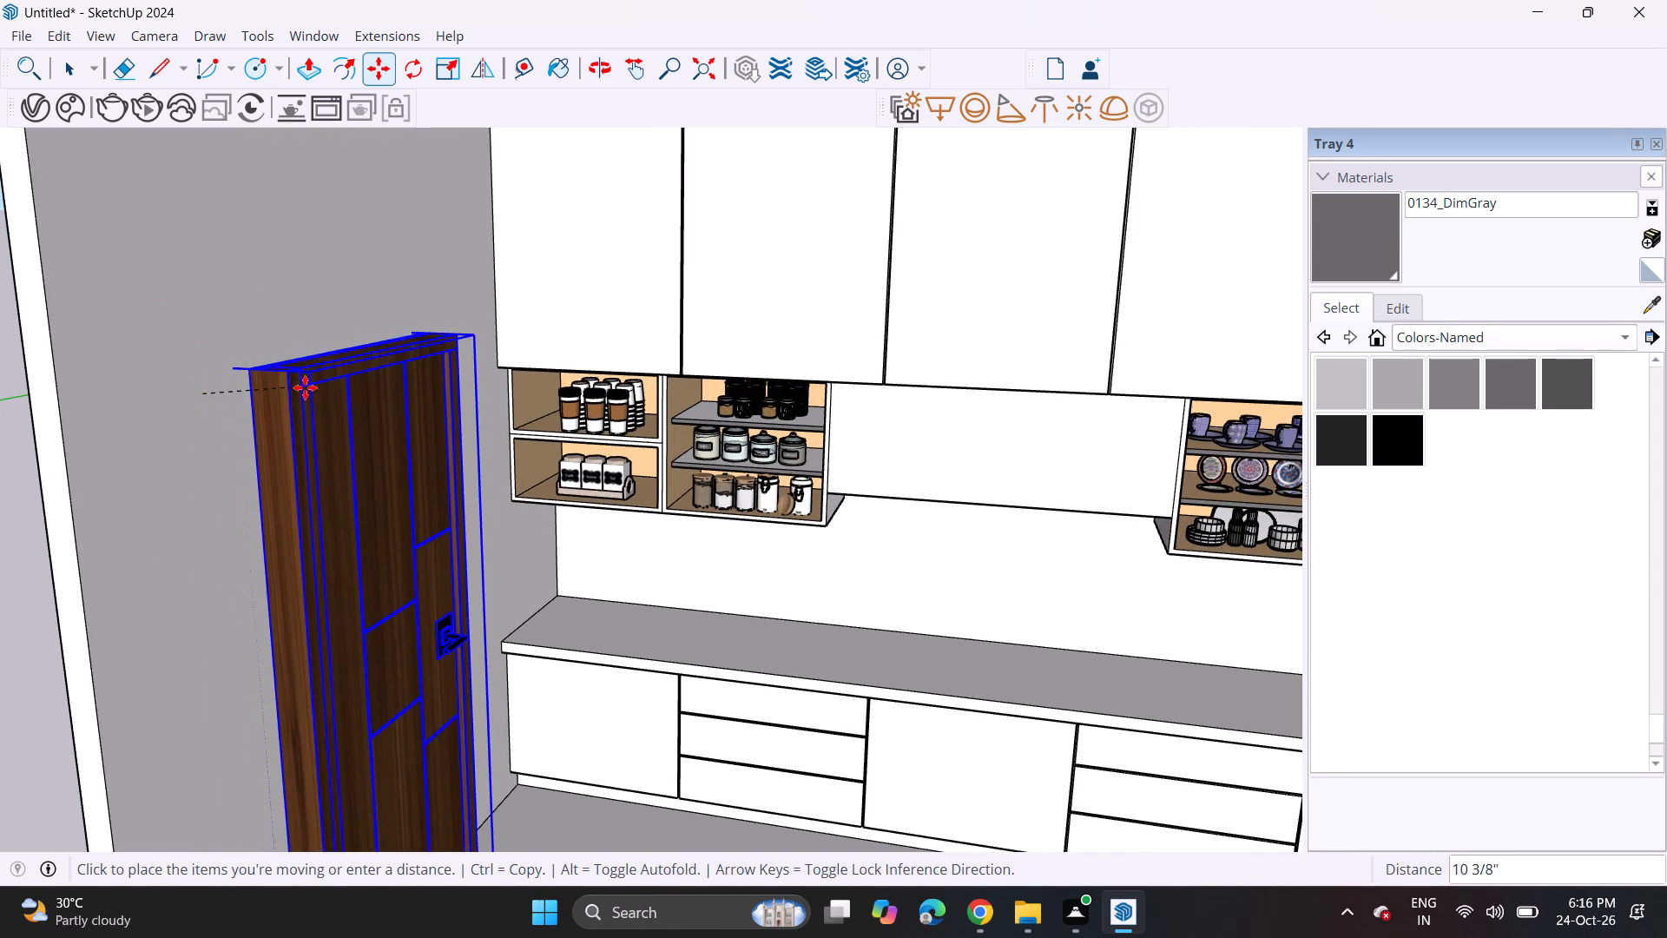
left_click(432, 382)
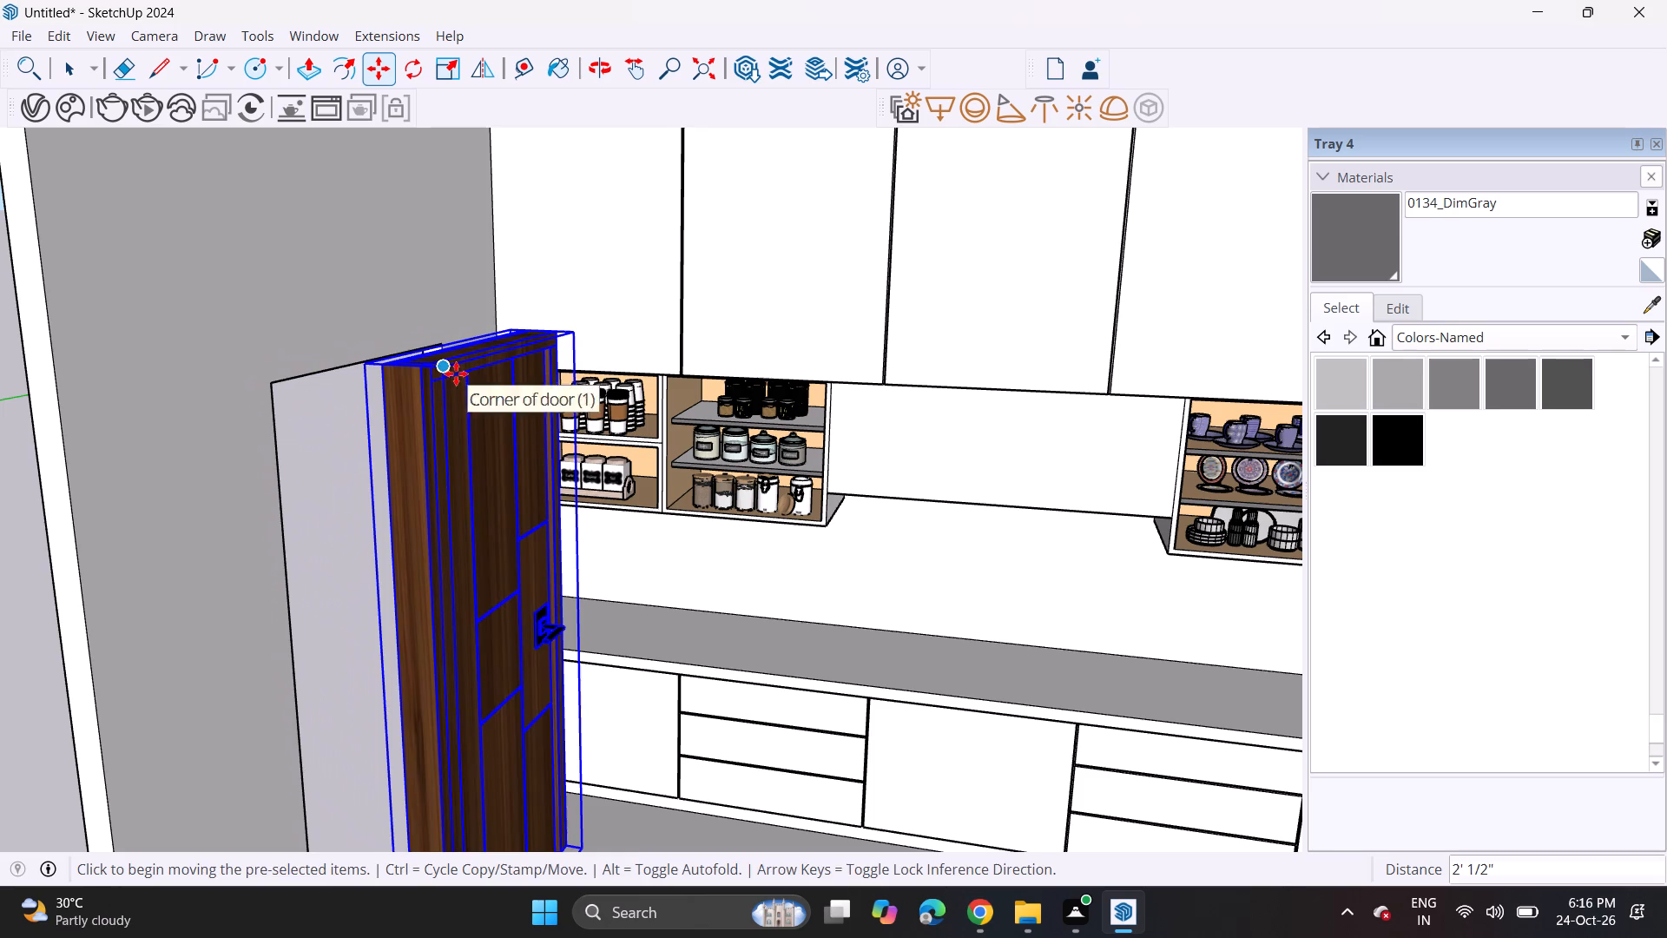
left_click(456, 373)
left_click(447, 315)
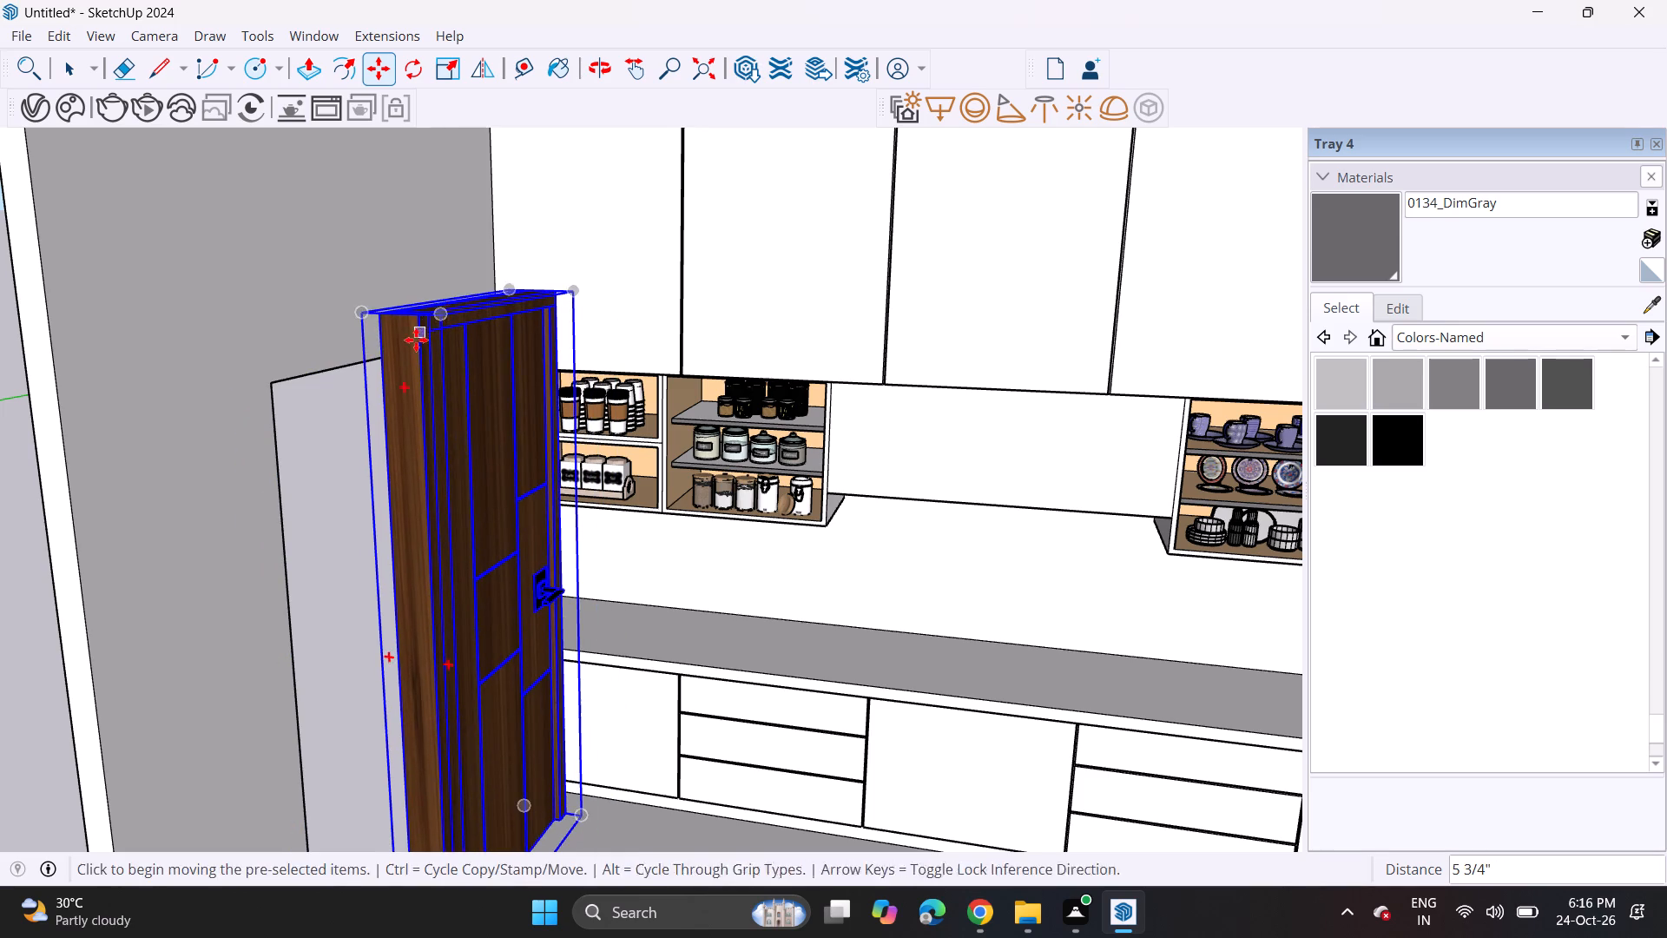
middle_click_drag(432, 322, 426, 288)
middle_click_drag(441, 298, 454, 195, "shift")
scroll(454, 284, "up", 1, "shift")
middle_click_drag(452, 192, 440, 259)
scroll(413, 310, "down", 5)
middle_click_drag(464, 352, 491, 252)
middle_click_drag(491, 252, 493, 341)
left_click(446, 220)
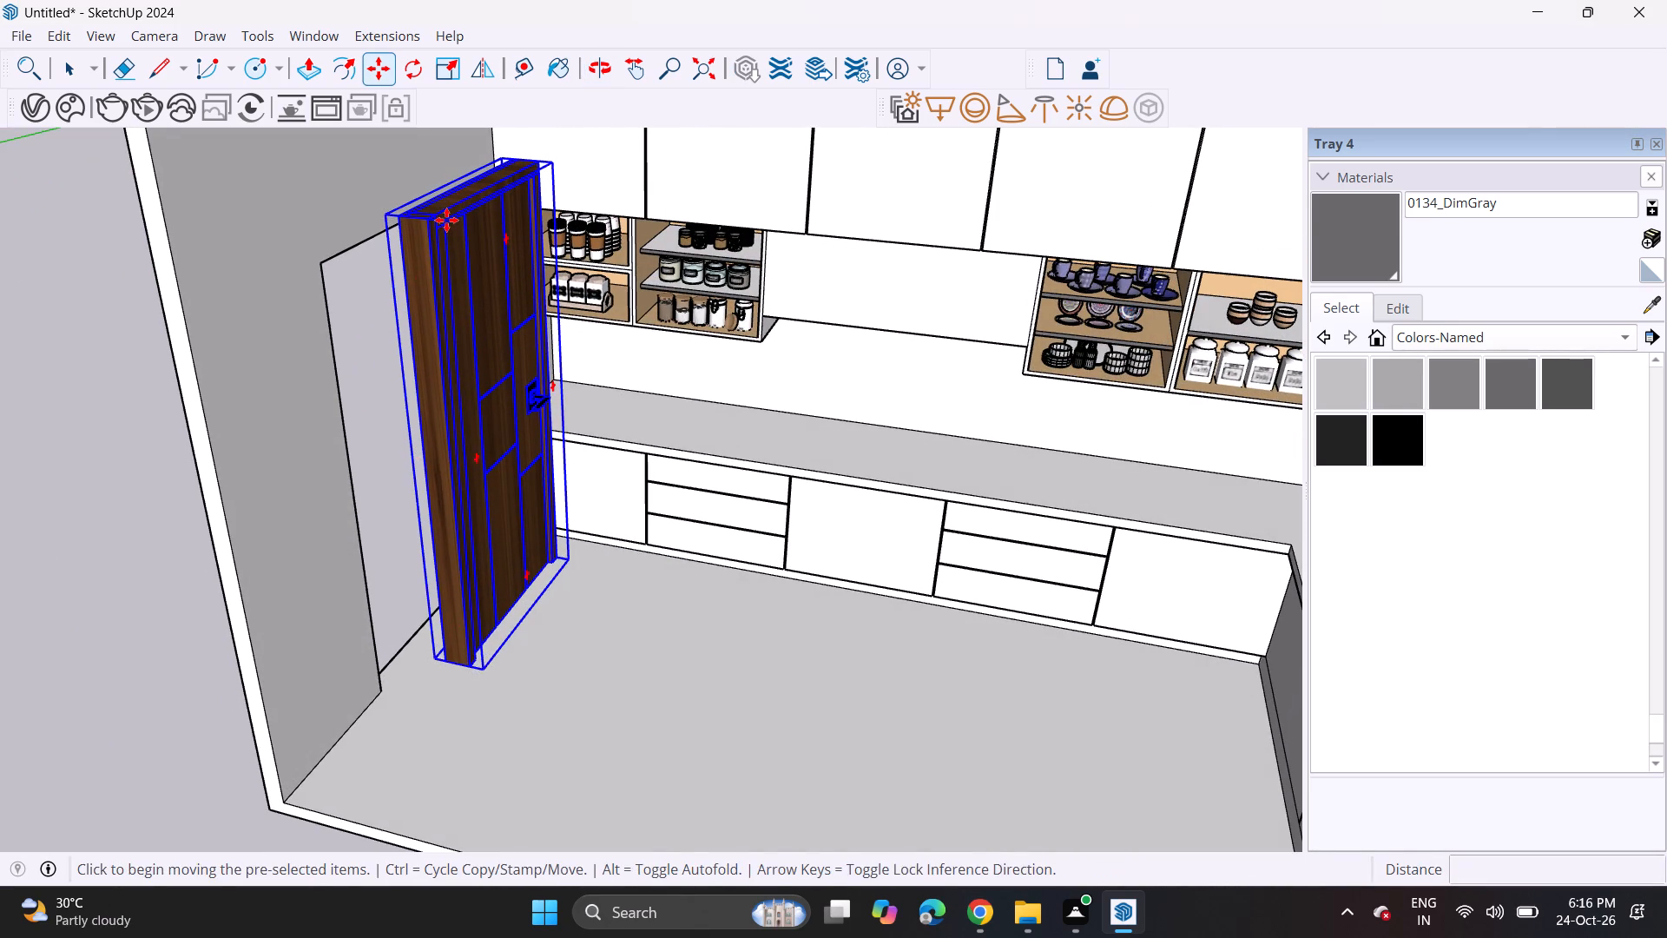
key("Escape")
key("Escape")
Move the door by its top corner onto the matching top corner of the side-wall opening.
left_click(435, 223)
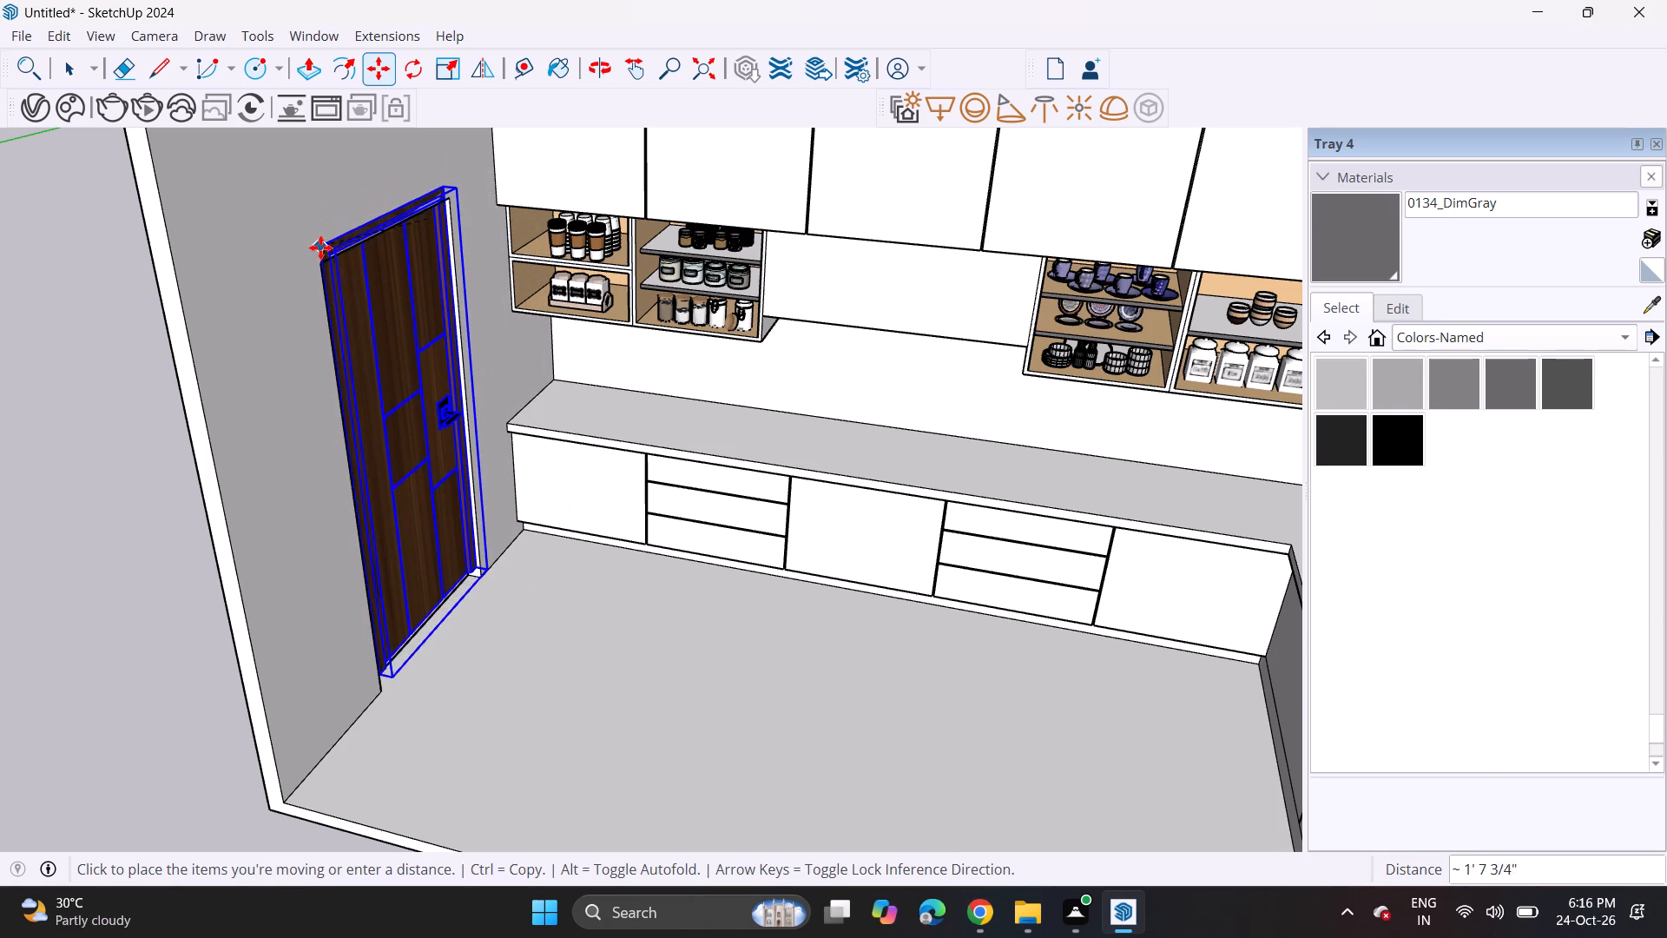
left_click(320, 259)
scroll(349, 301, "up", 1)
scroll(349, 301, "down", 1)
scroll(349, 301, "up", 7)
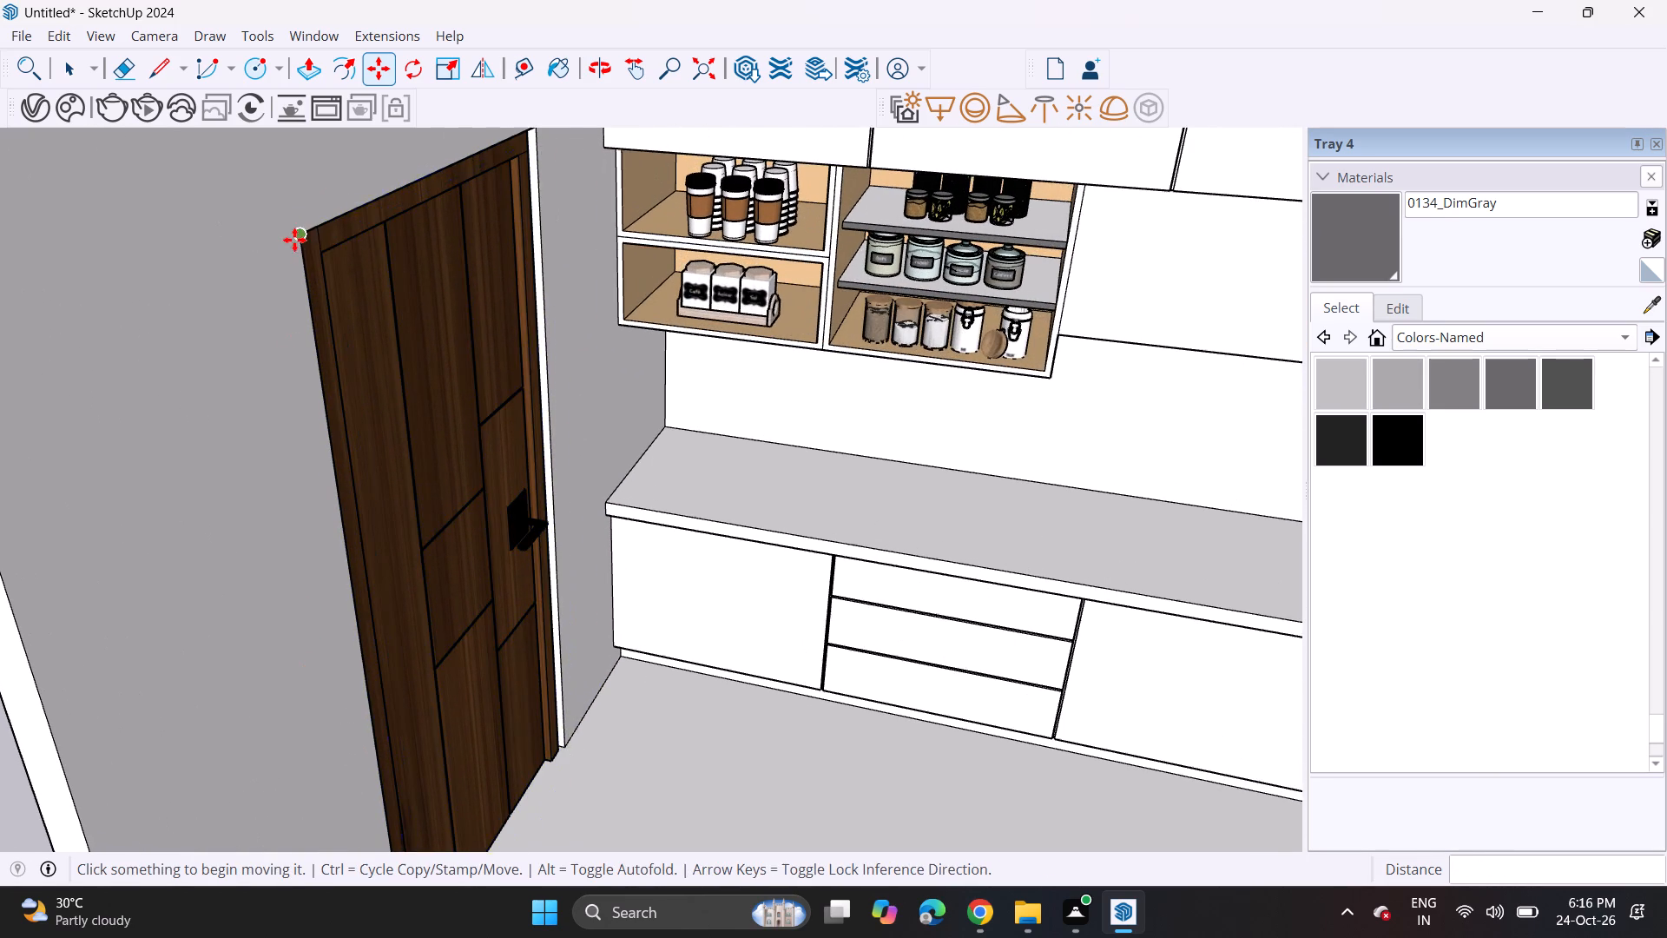
scroll(401, 378, "down", 3)
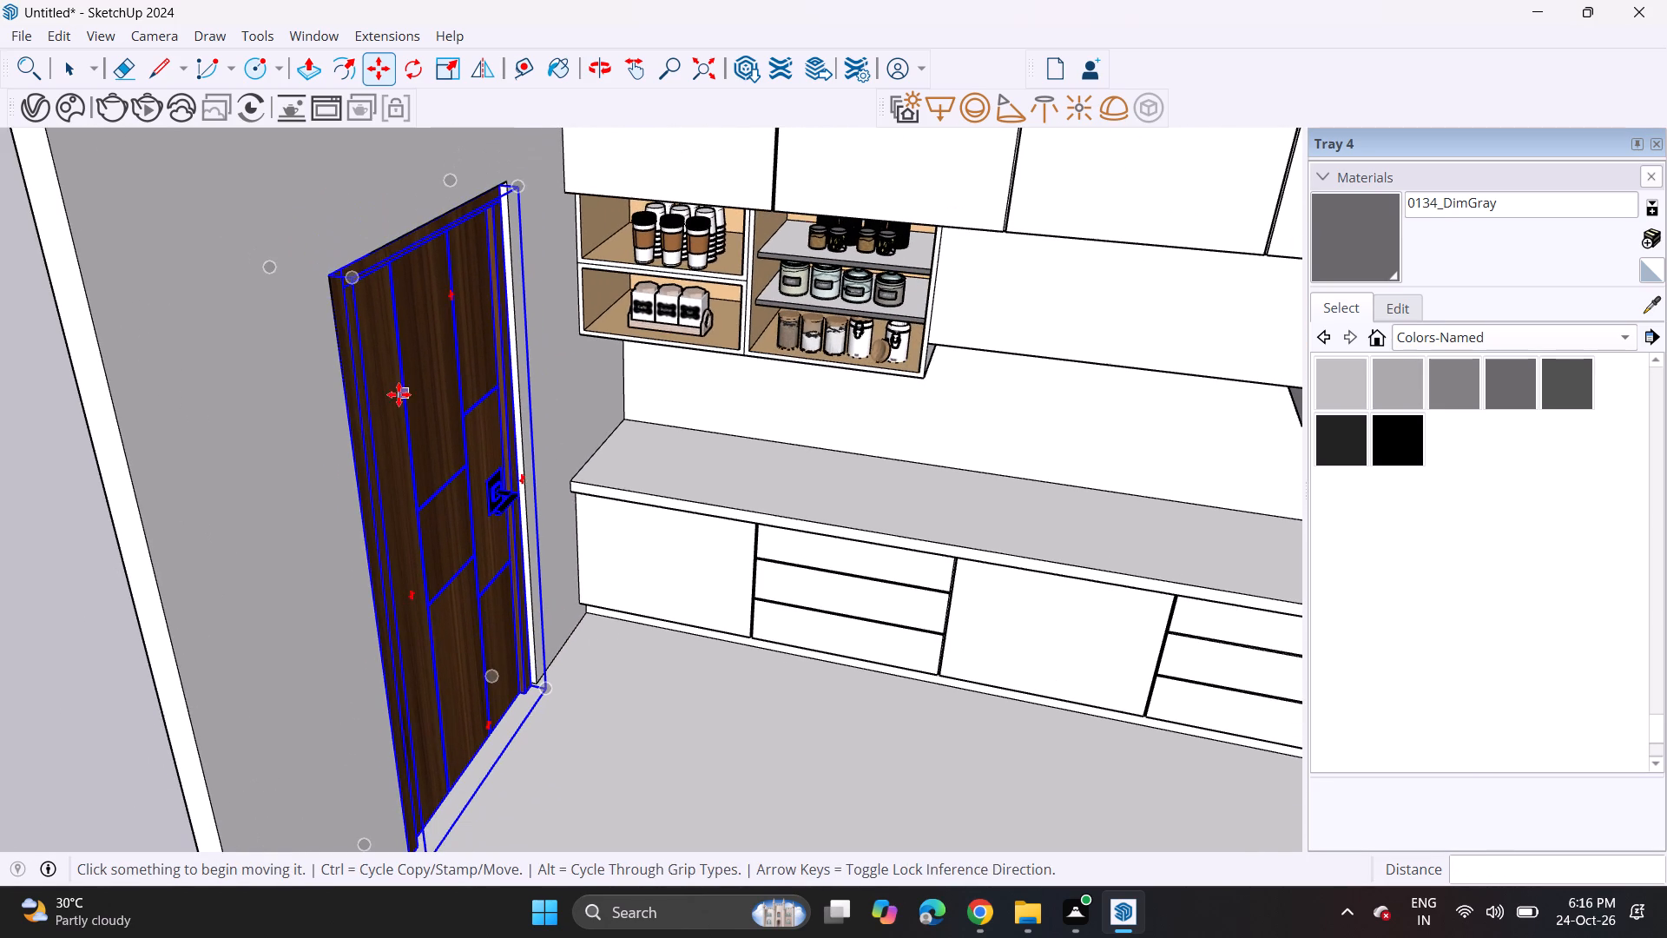
Scale the door slightly thicker toward the room, using its front face.
left_click(440, 63)
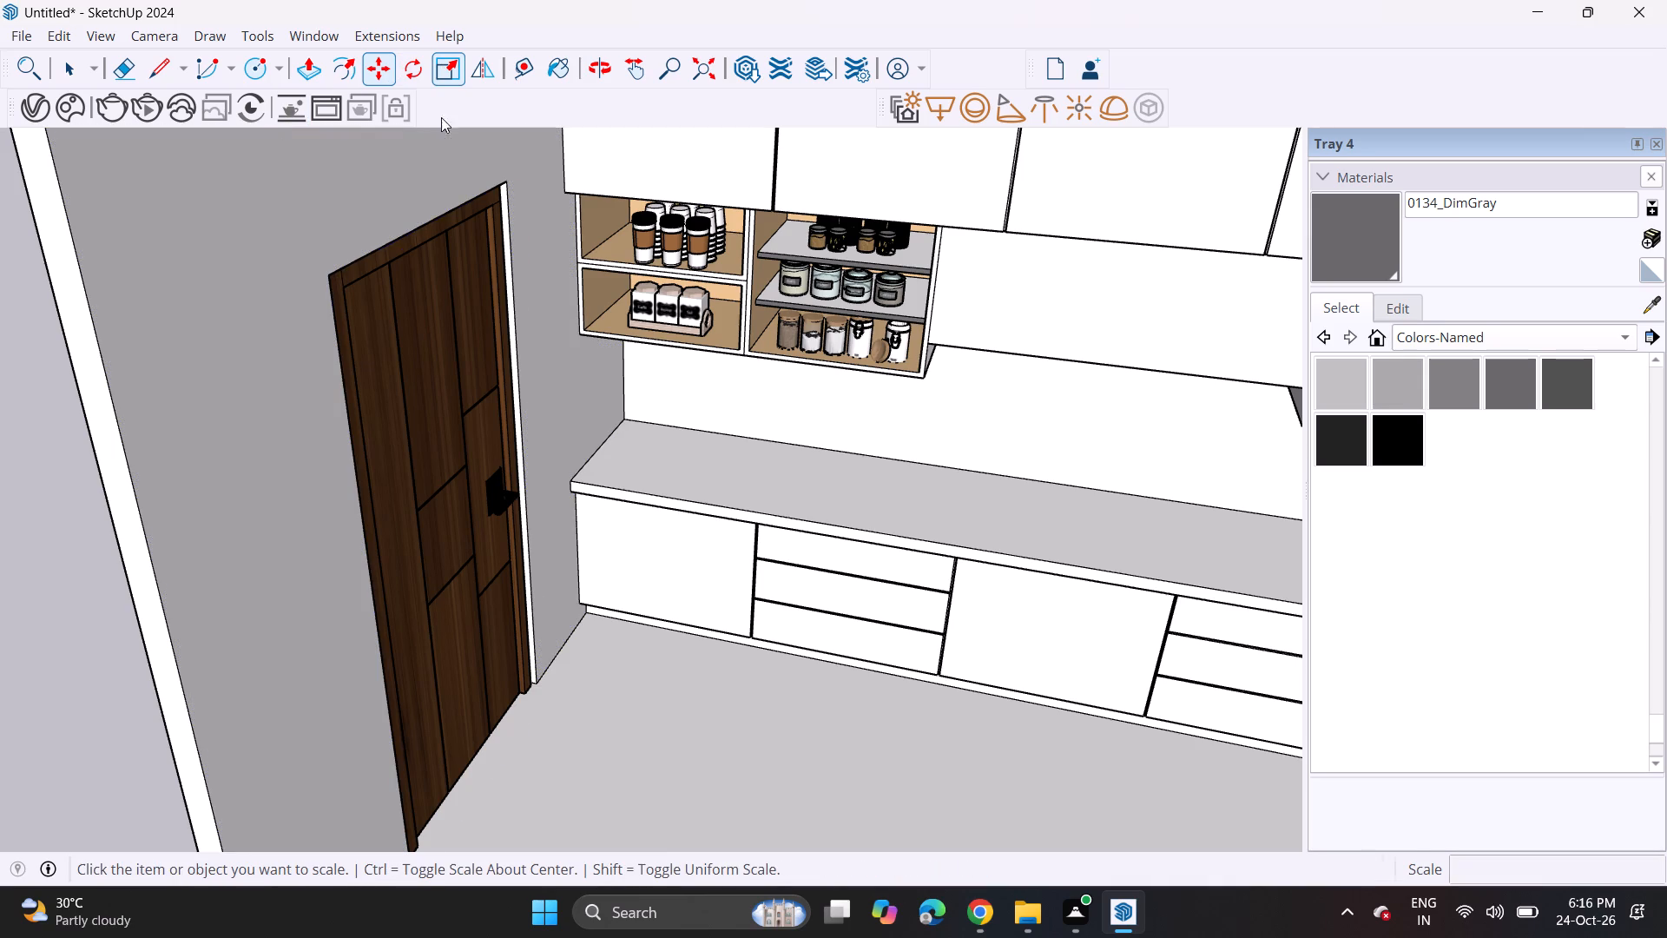
left_click(463, 499)
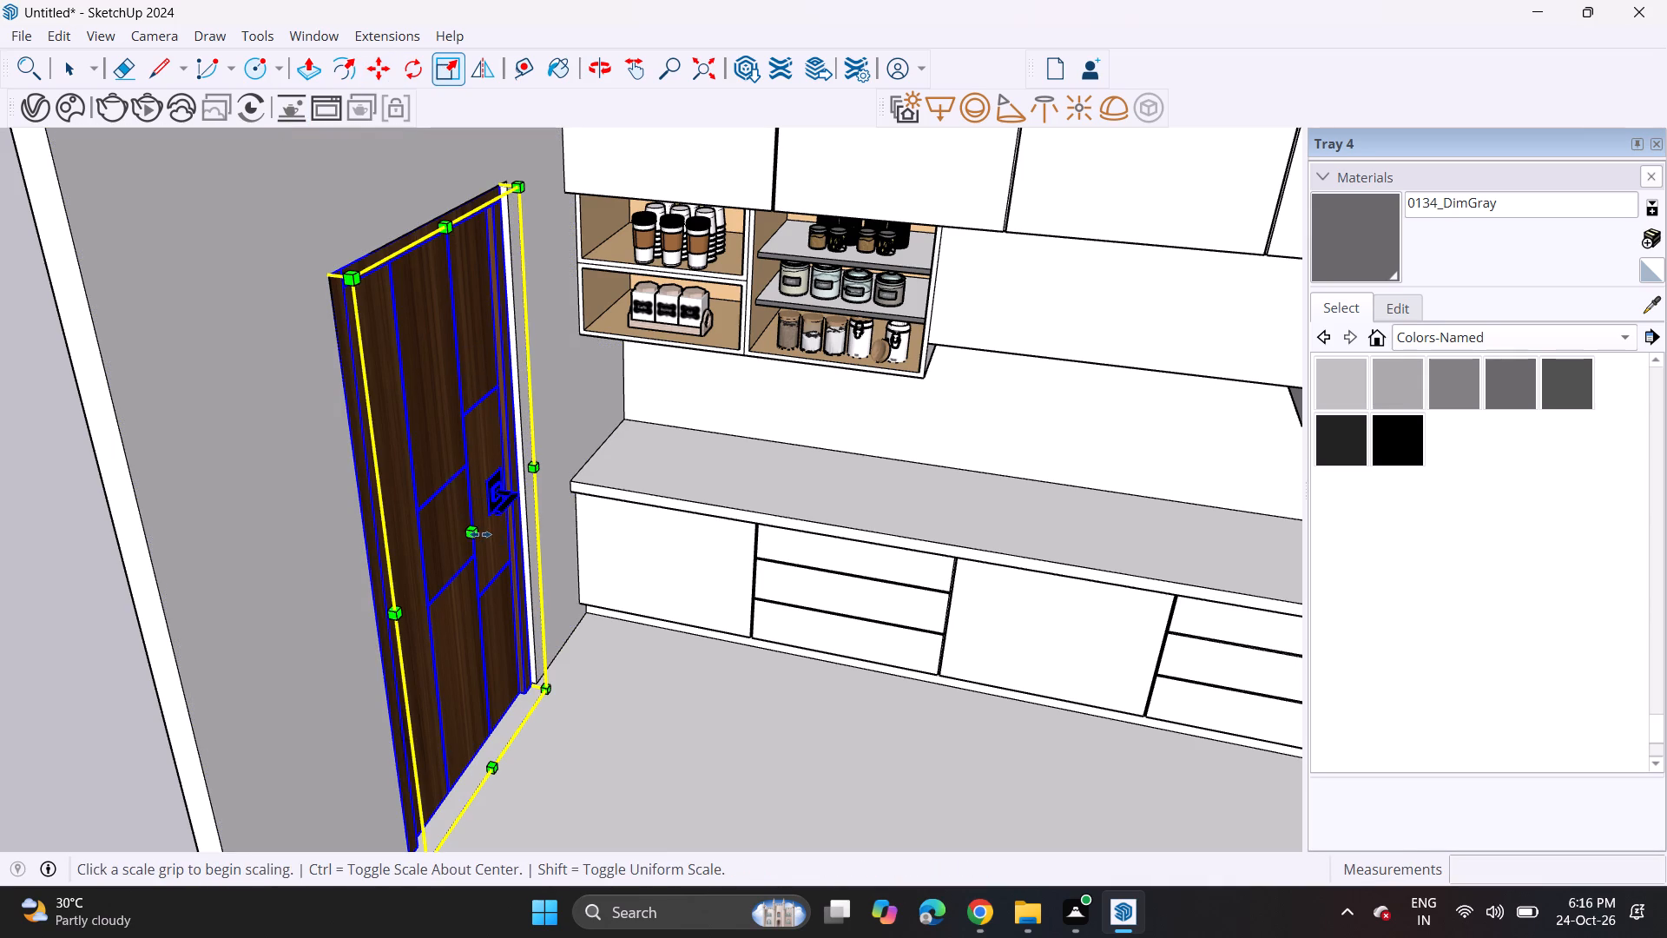
left_click(480, 532)
left_click(480, 533)
key("space")
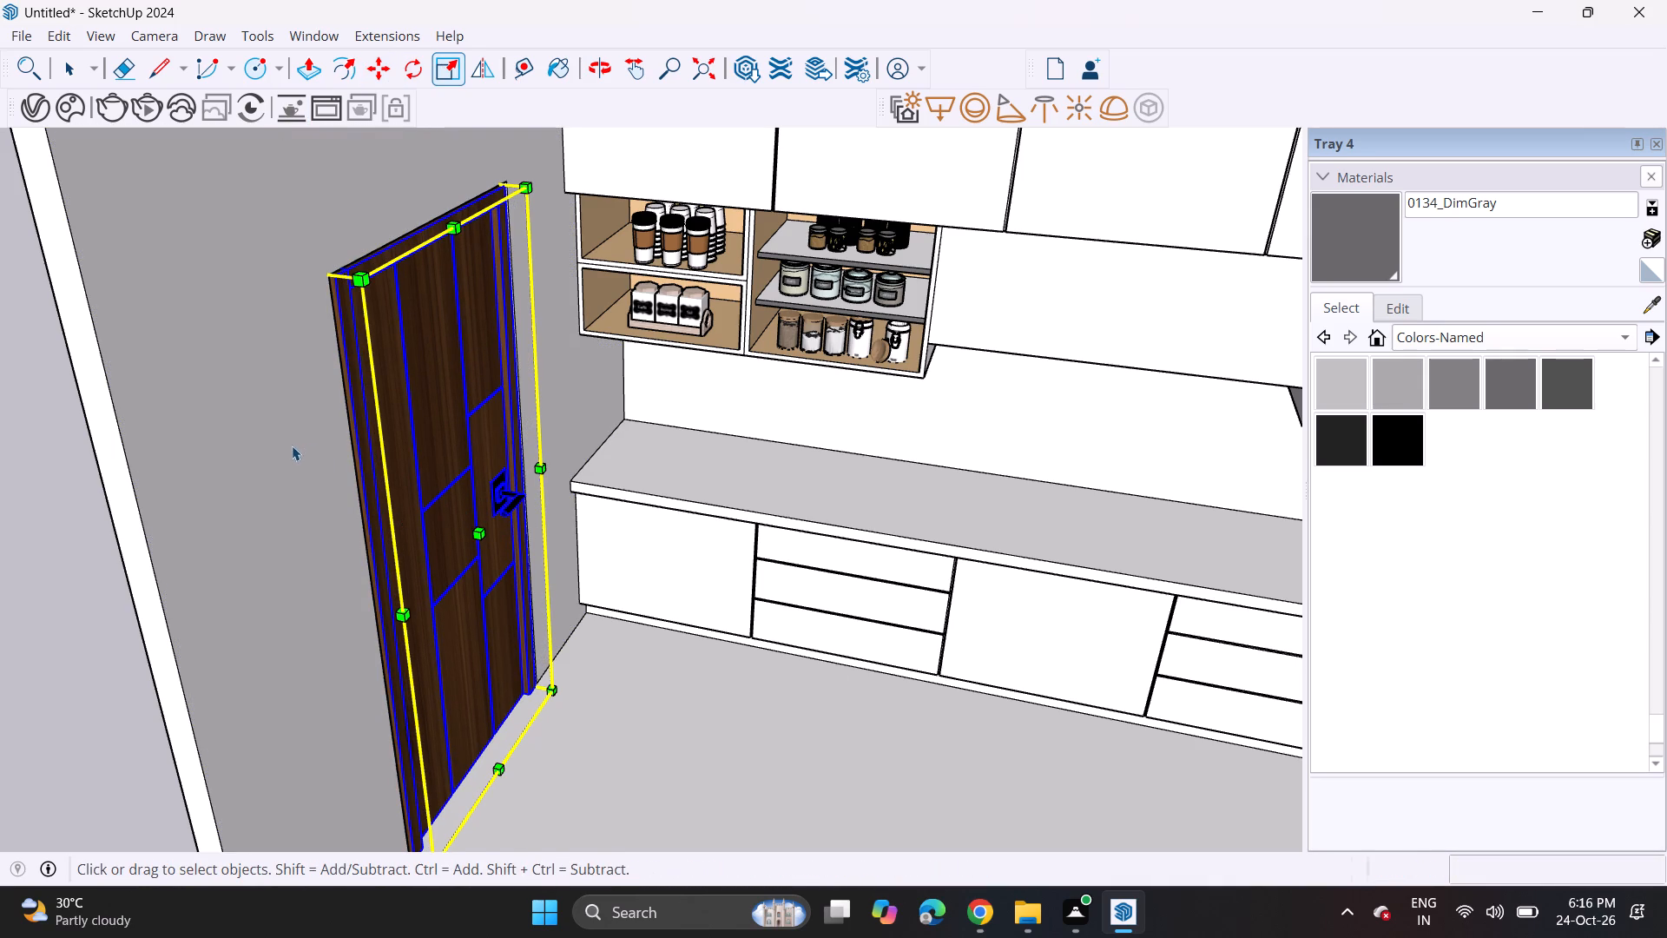
Scale the door's width to about 1.06 along red, closing the gap to the opening's jamb beside the handle.
left_click(291, 443)
middle_click_drag(304, 416, 197, 271)
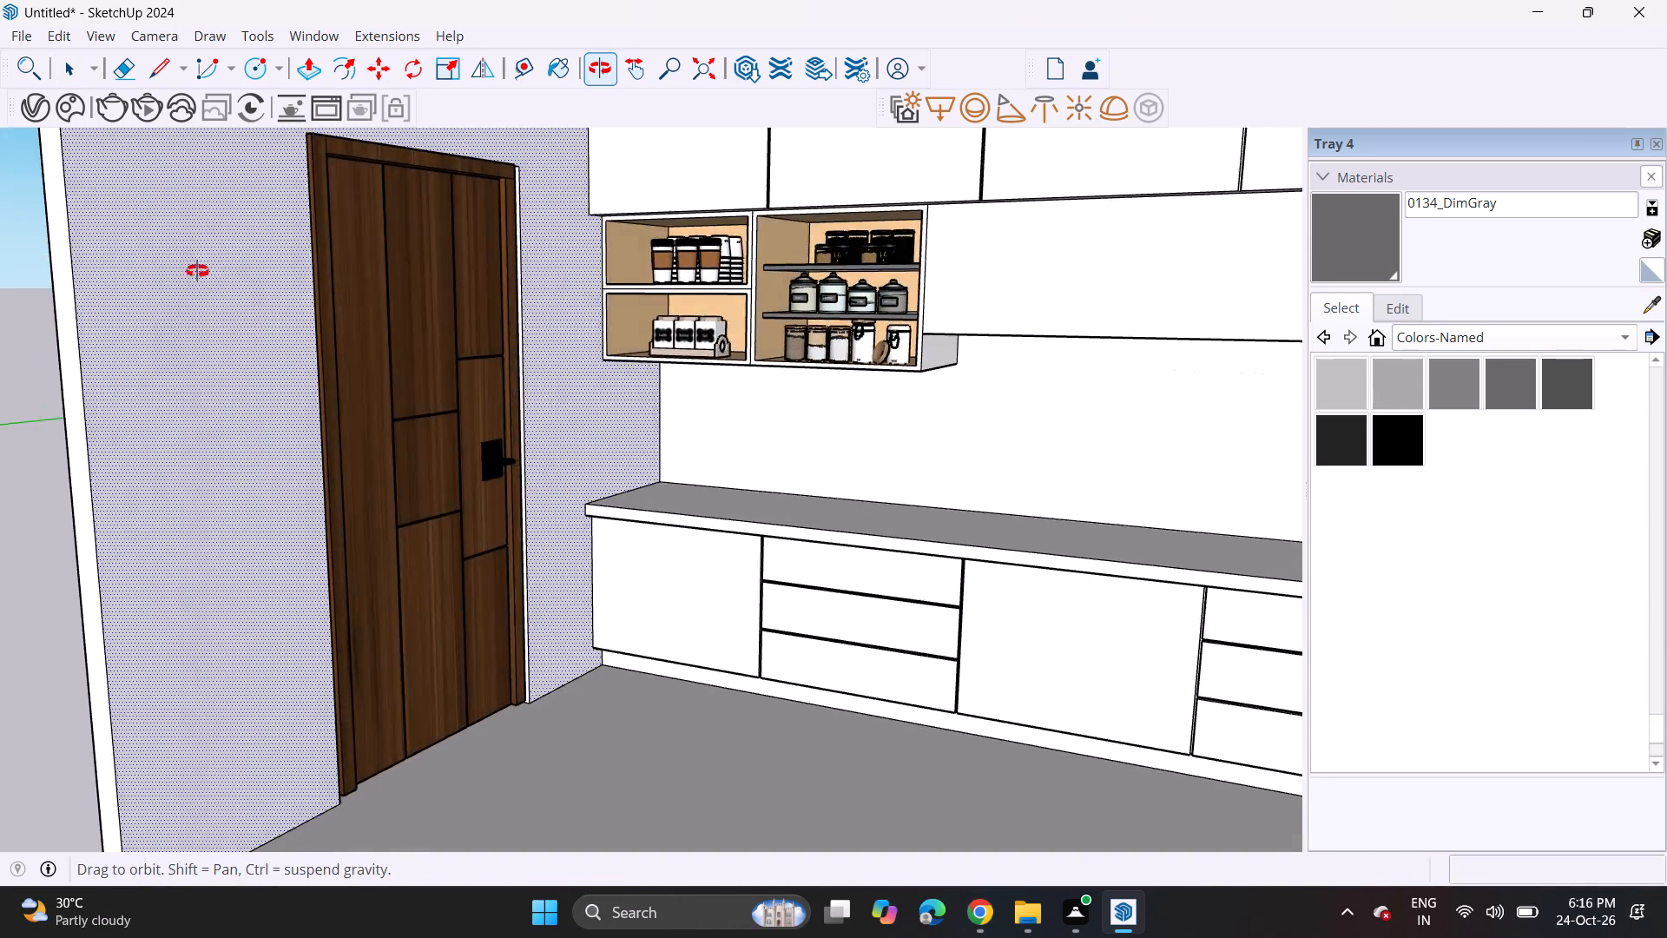
middle_click_drag(197, 271, 0, 425)
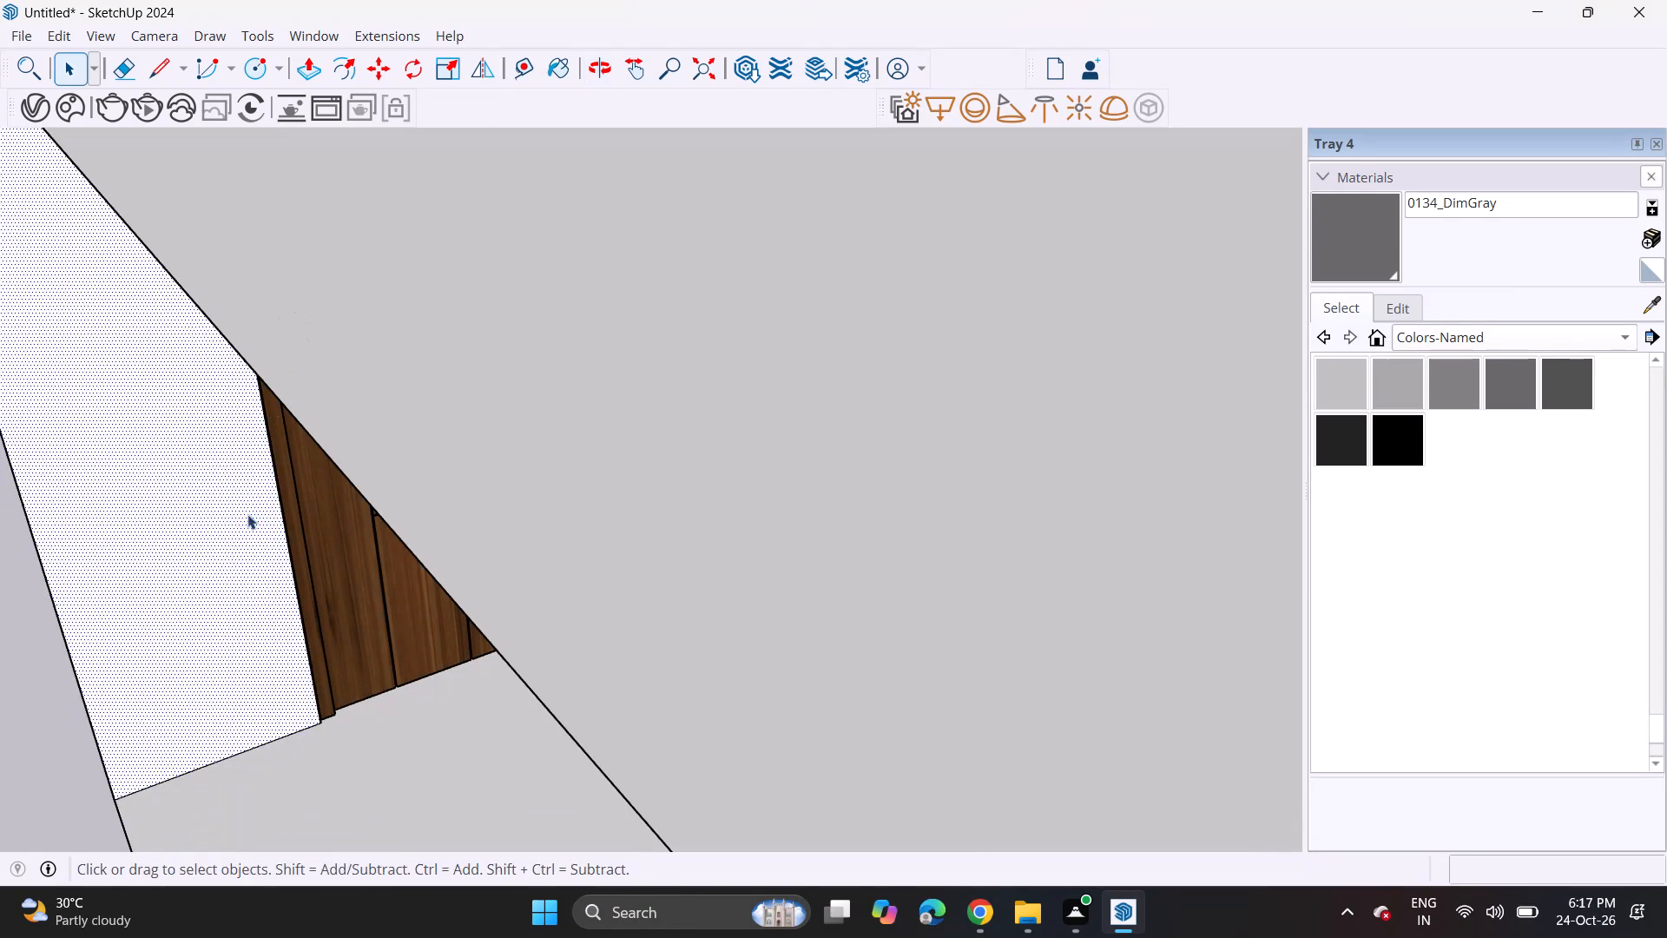
middle_click(319, 353)
scroll(324, 347, "up", 1)
scroll(324, 347, "down", 1)
middle_click_drag(199, 655, 310, 446)
scroll(241, 570, "up", 1)
scroll(479, 428, "up", 5)
middle_click_drag(507, 423, 237, 453)
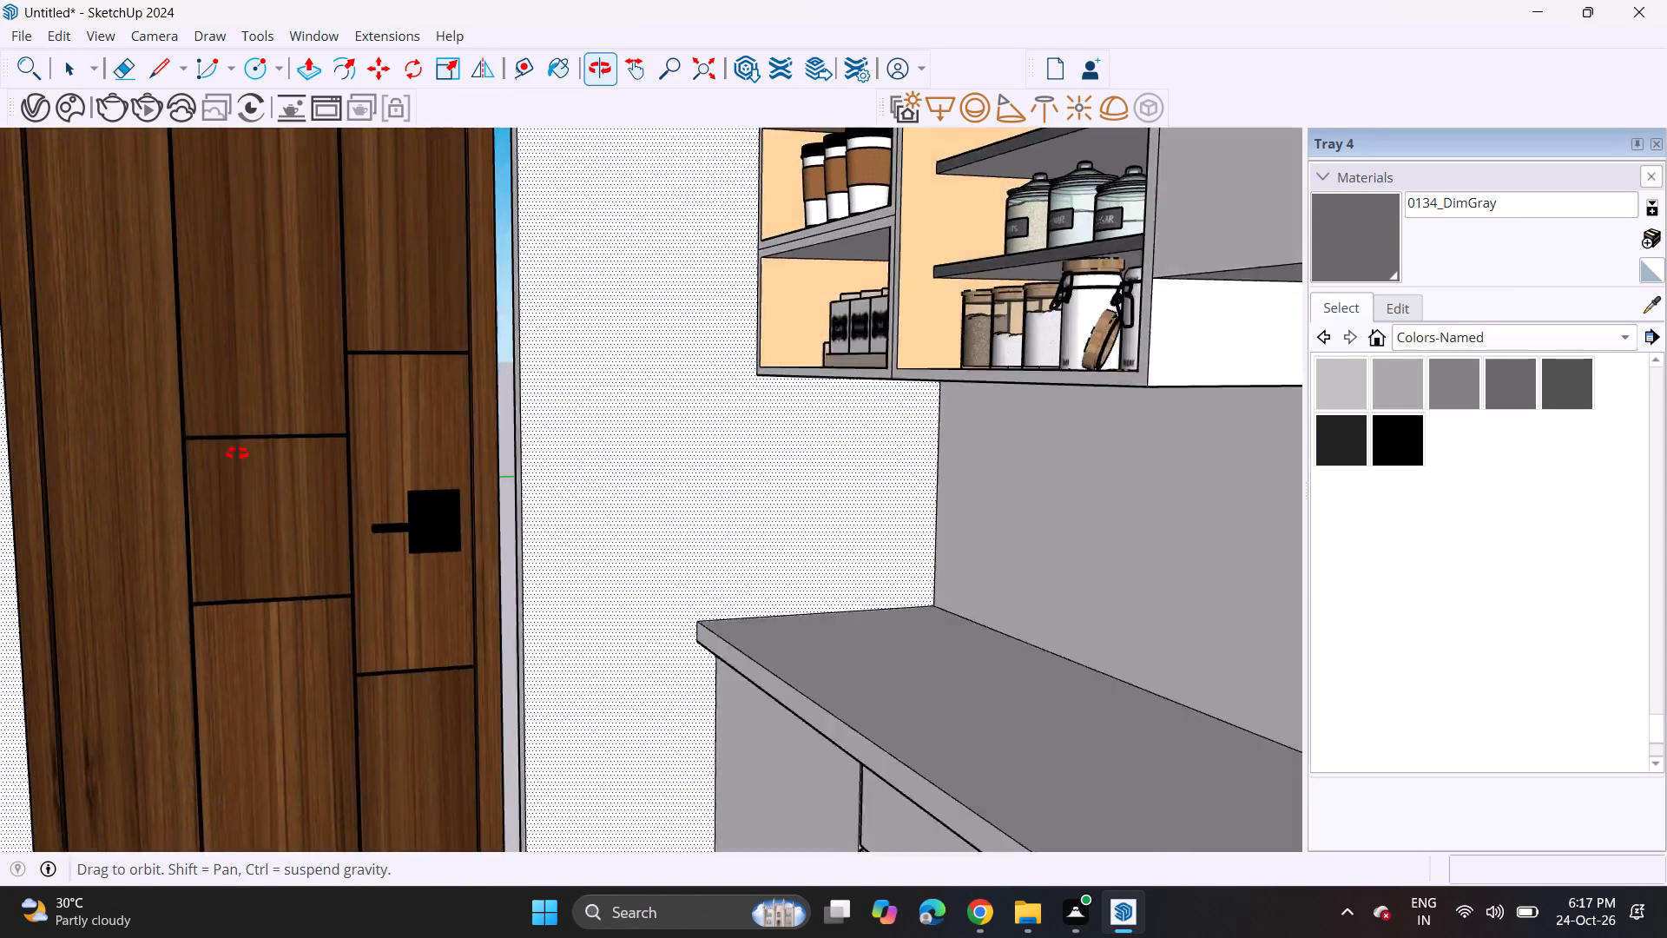
middle_click_drag(237, 453, 194, 503)
left_click(461, 61)
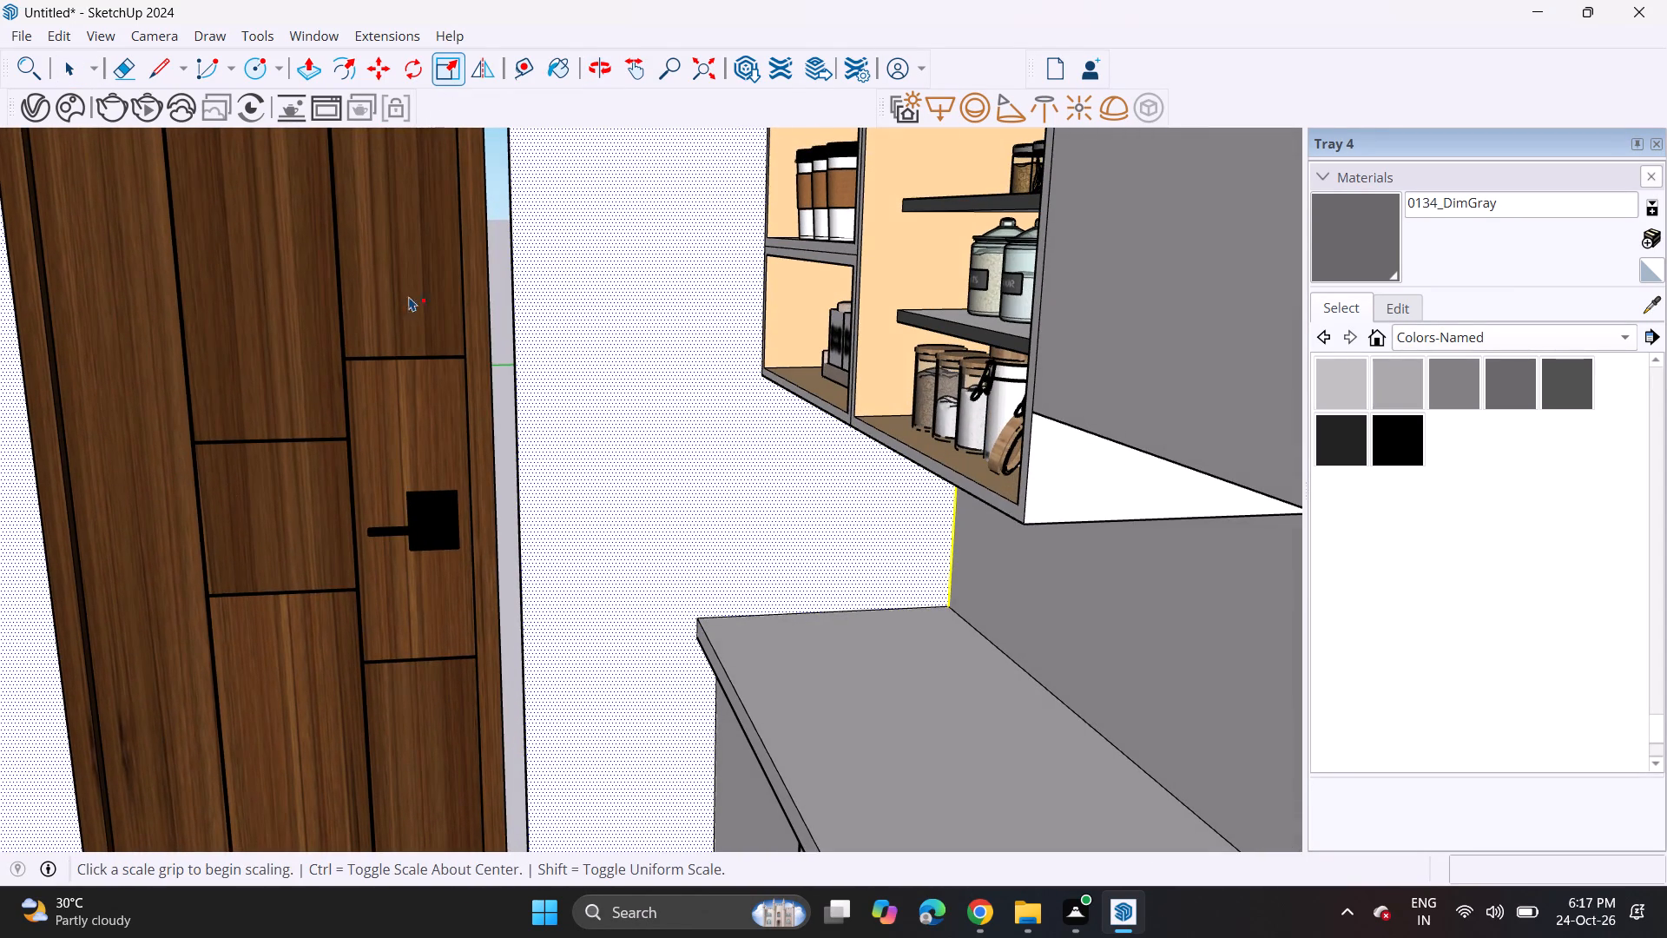
left_click(409, 363)
key("space")
left_click(413, 372)
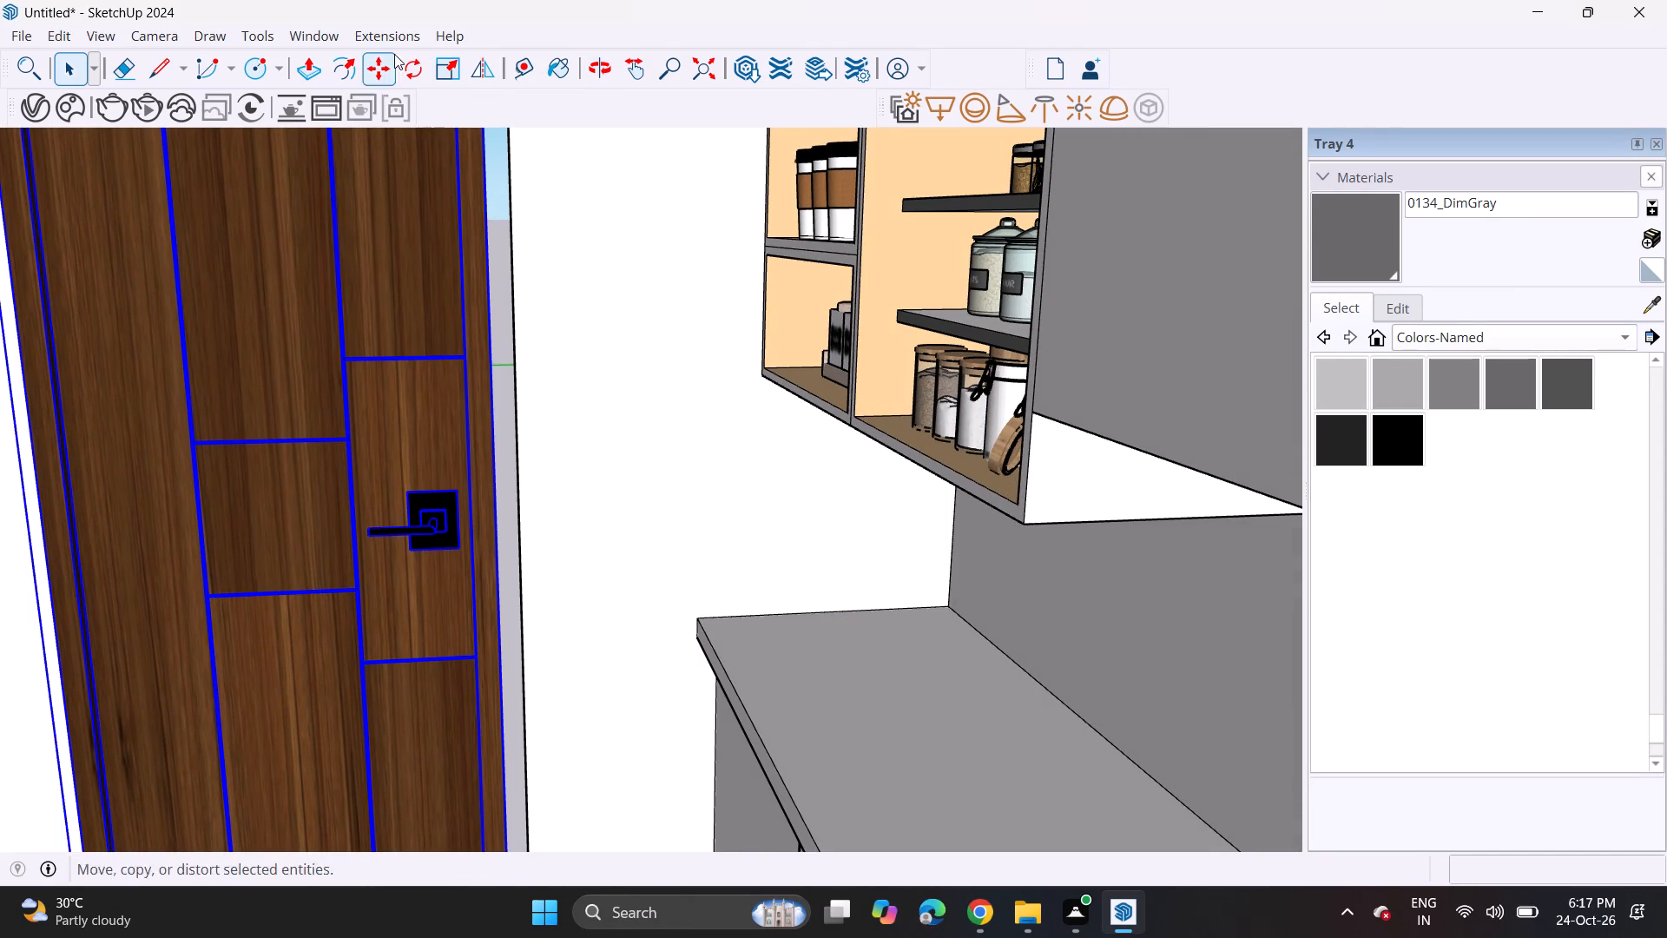
left_click(438, 75)
left_click(498, 497)
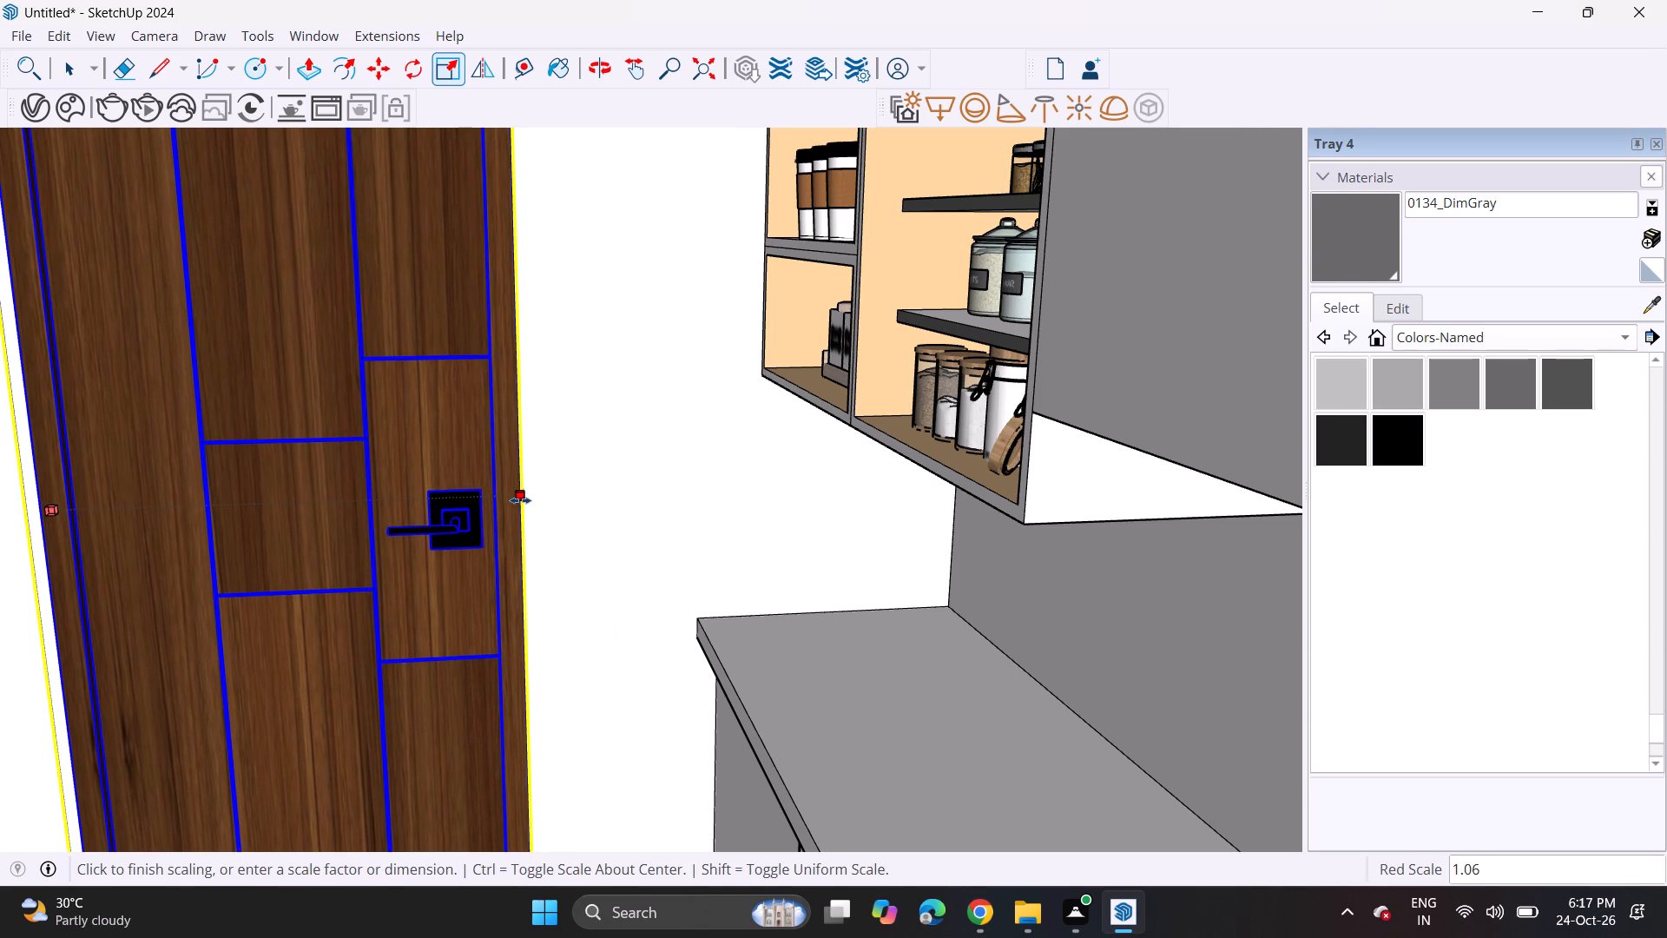
left_click(520, 500)
Shift the door slightly by its top front corner at the edge of the side-wall opening.
middle_click_drag(90, 523, 521, 527)
scroll(478, 517, "down", 1)
scroll(477, 516, "up", 1)
scroll(477, 516, "down", 3)
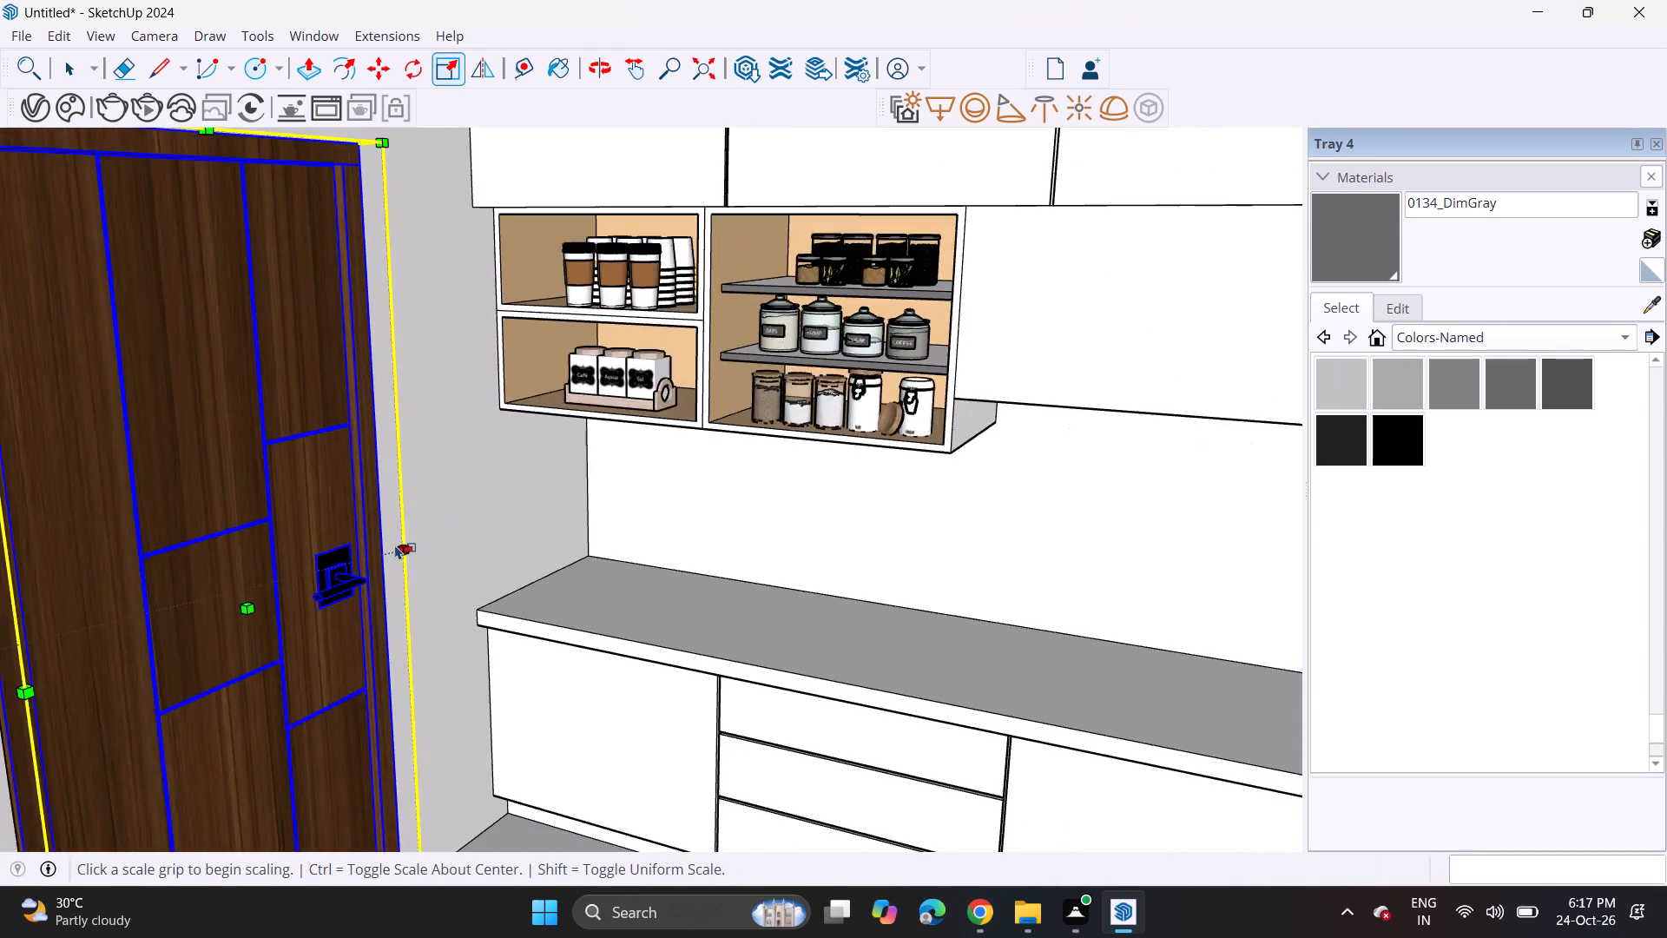
scroll(395, 545, "down", 5)
middle_click_drag(353, 542, 548, 607)
key("space")
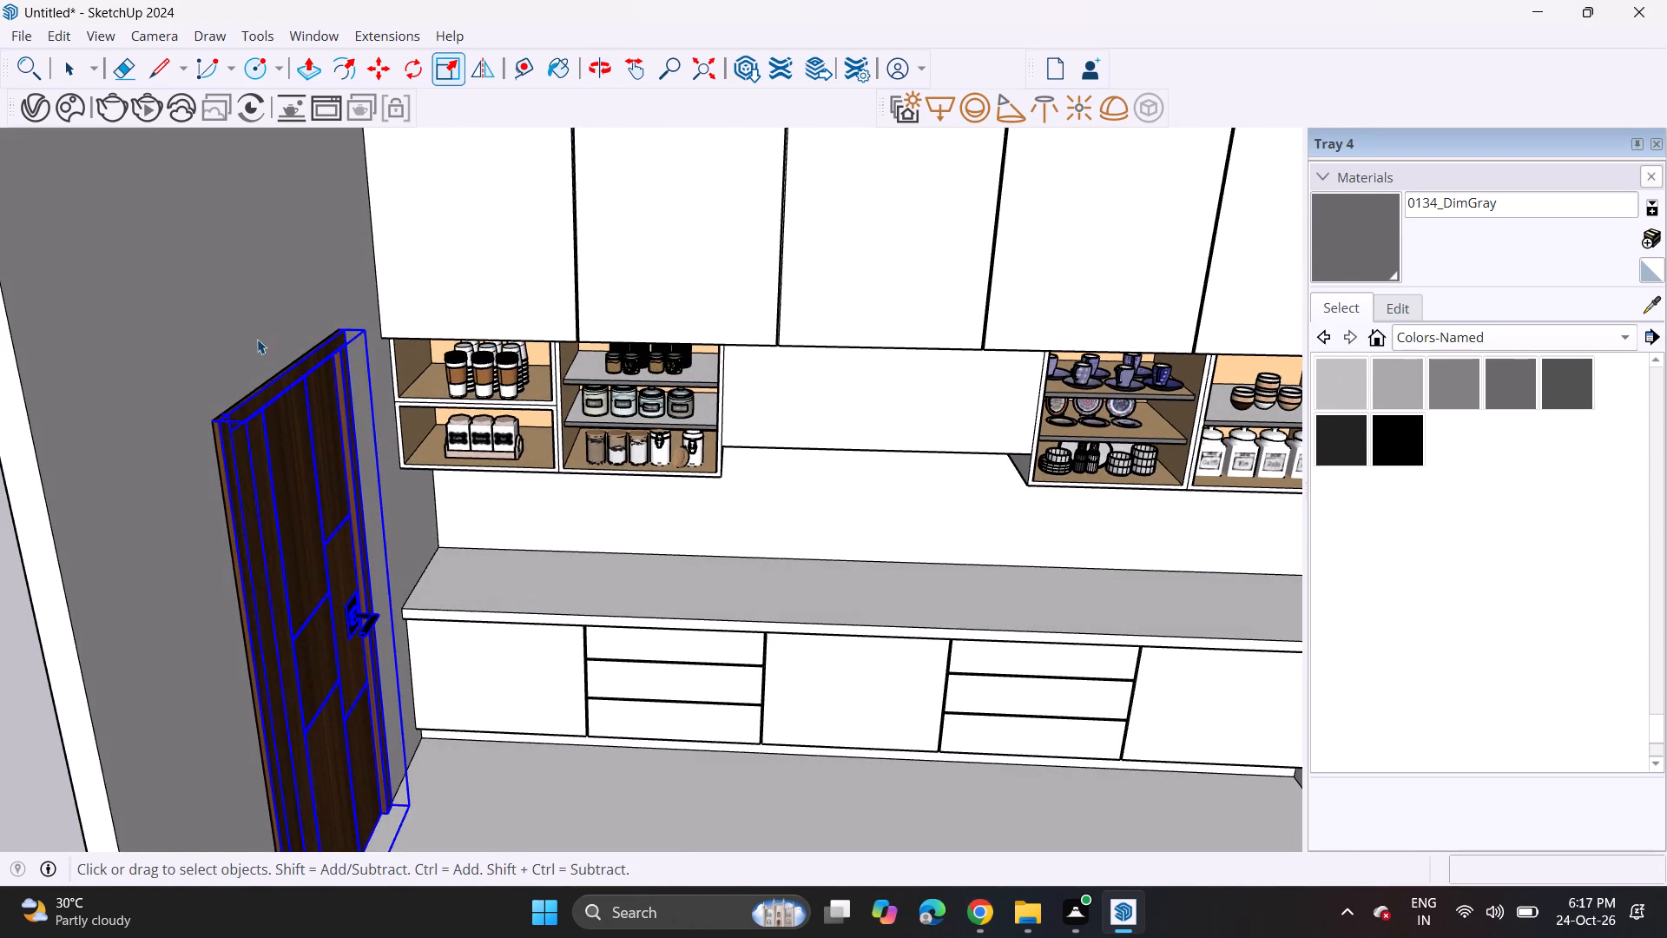
left_click(256, 339)
scroll(240, 339, "up", 9)
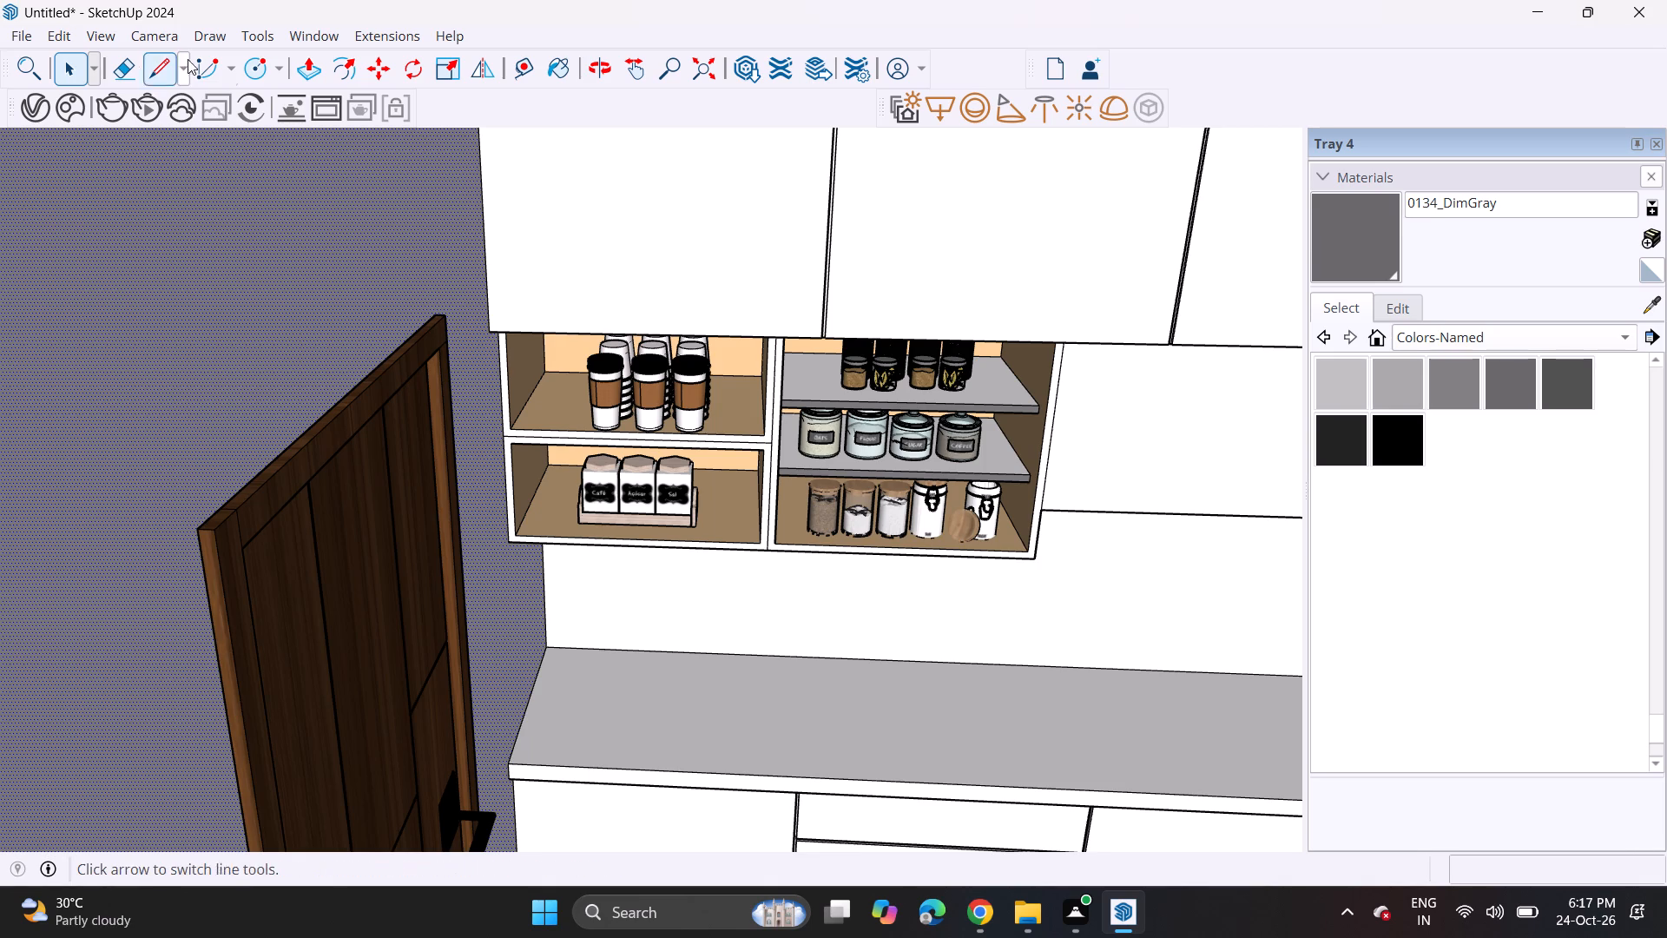
left_click(347, 443)
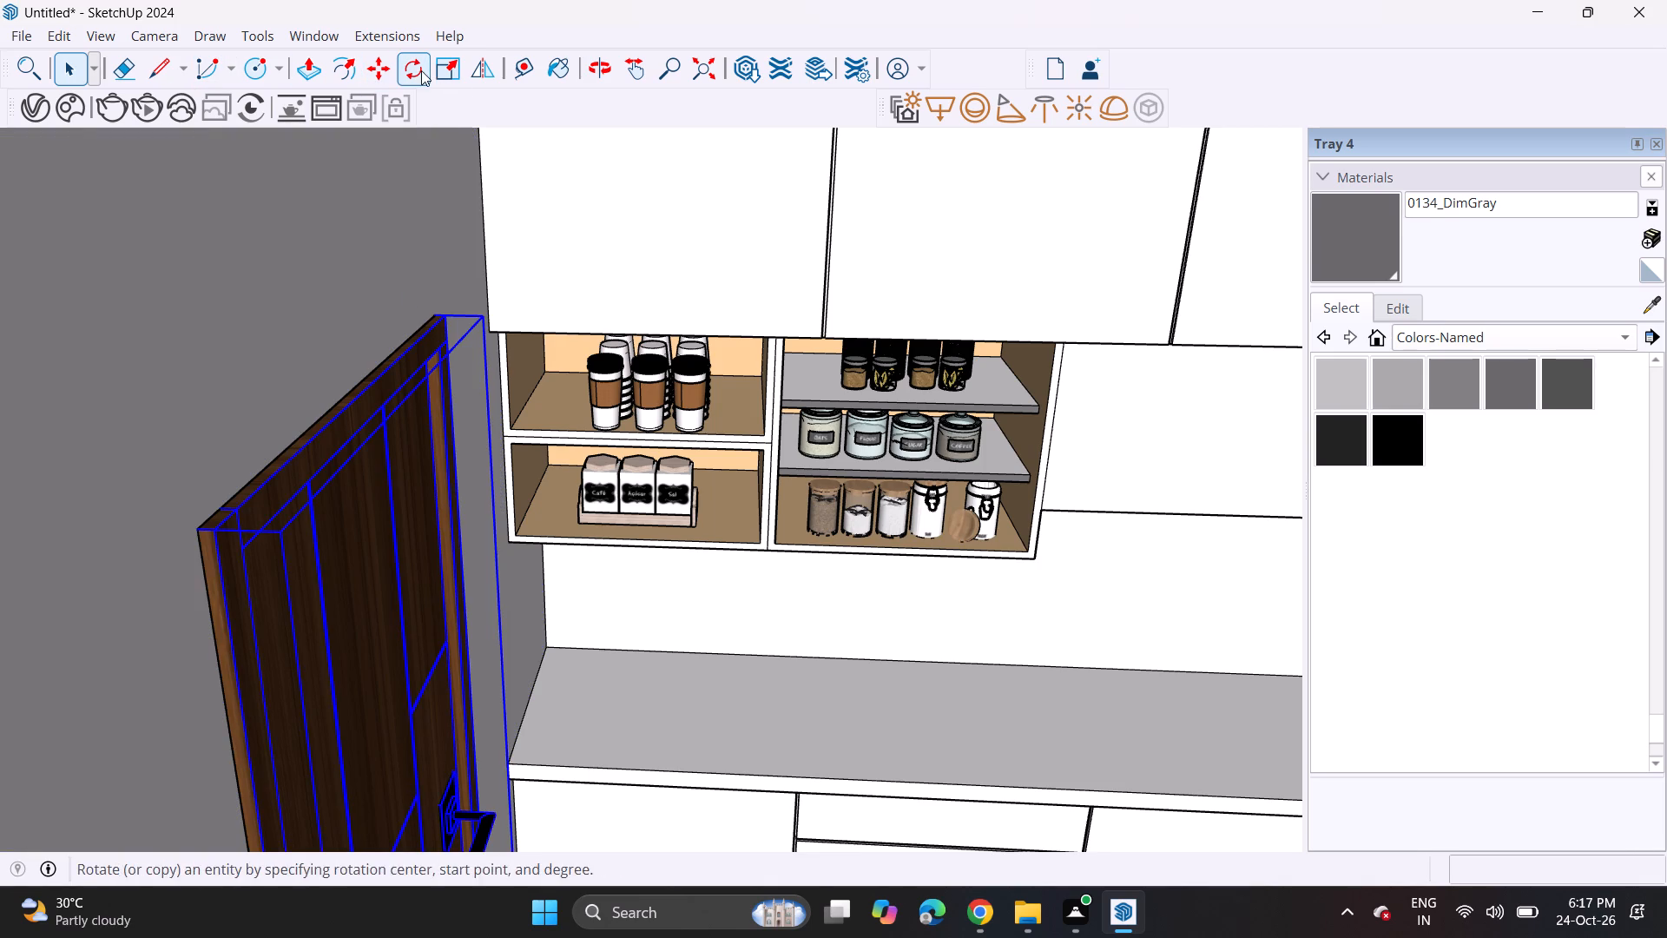
left_click(383, 72)
left_click(218, 537)
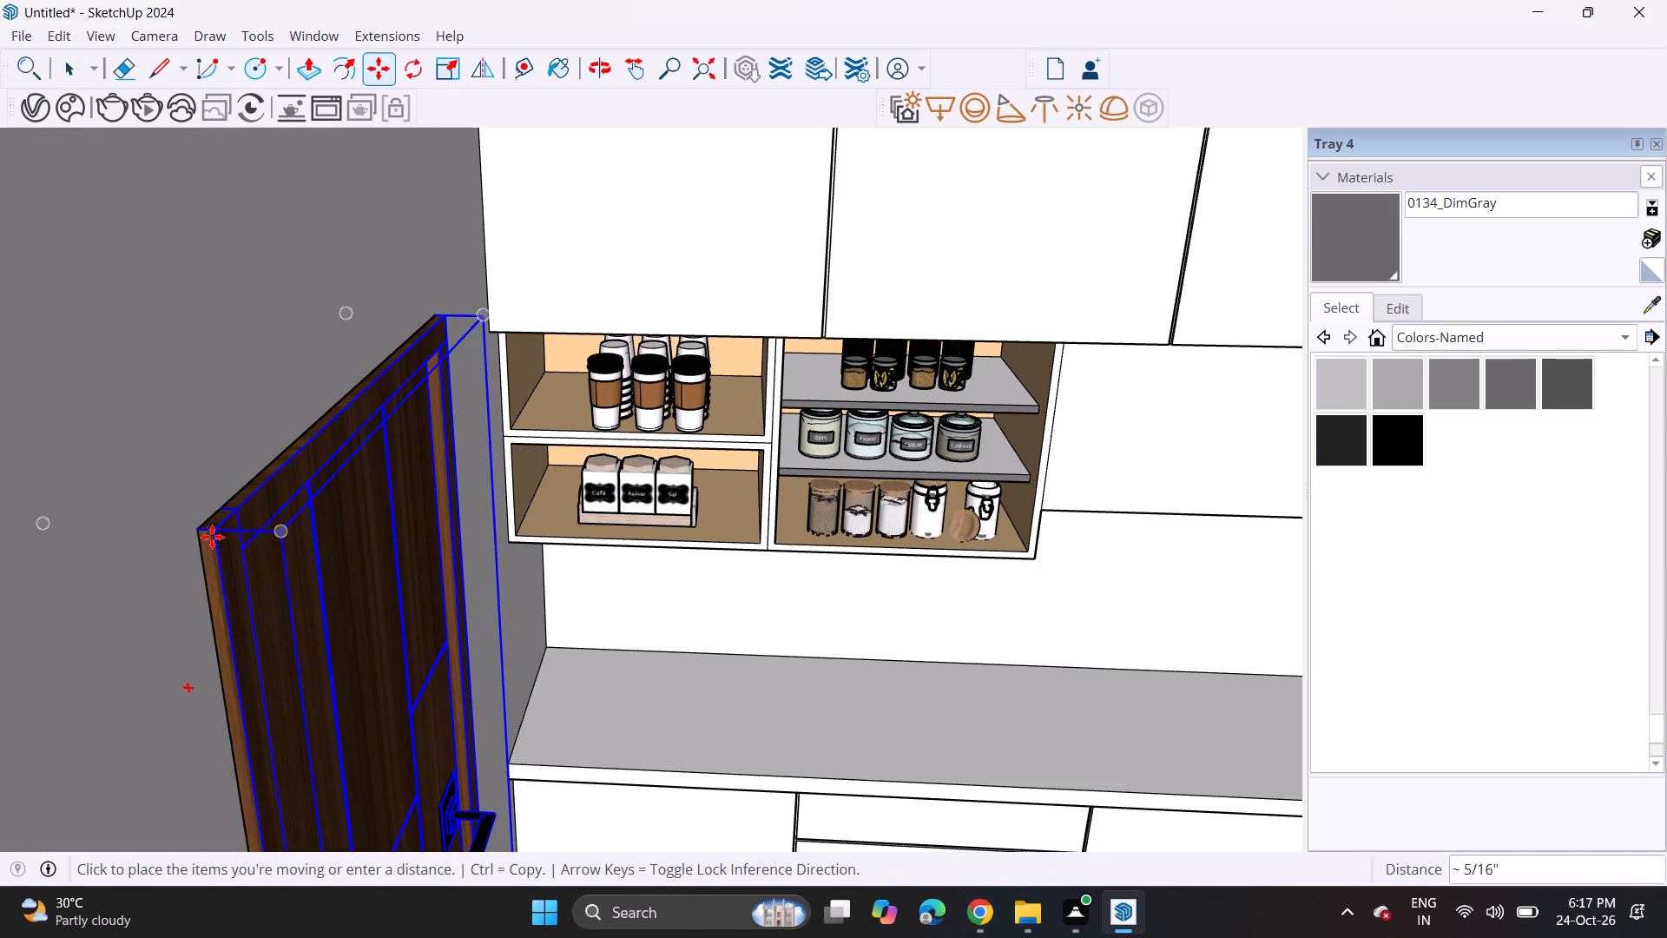
left_click(199, 532)
middle_click_drag(390, 506, 366, 393)
scroll(389, 500, "up", 1)
key("space")
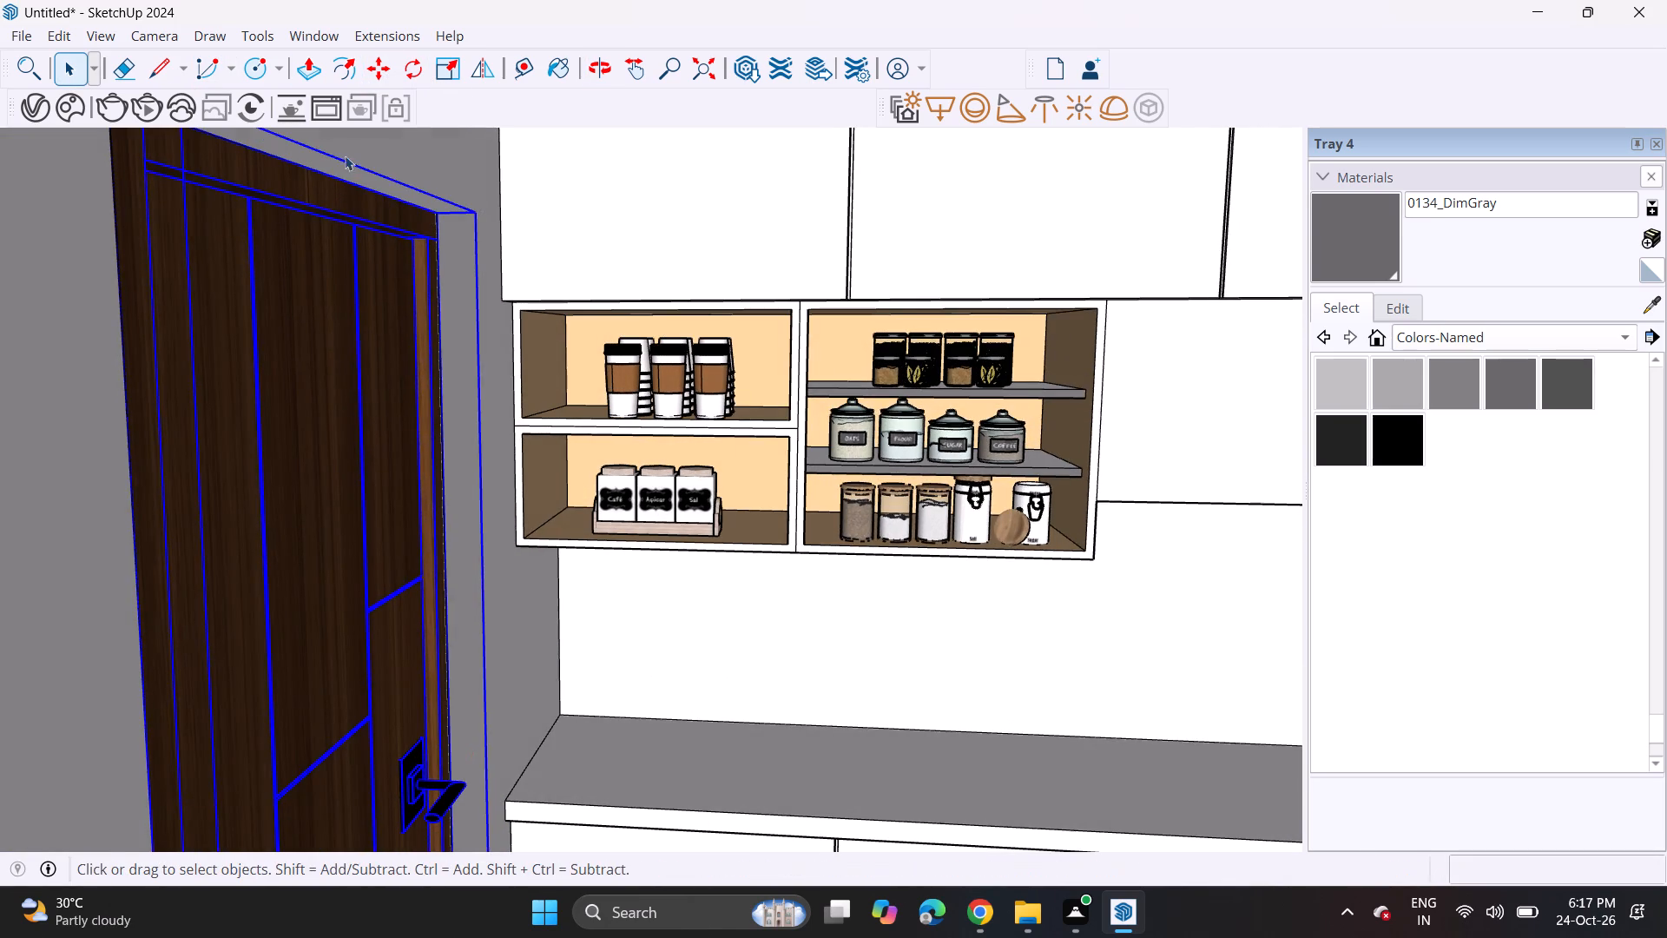
left_click(342, 150)
Scale the door slightly taller by stretching its bottom edge down to the base of the wall opening.
scroll(342, 150, "down", 12)
middle_click_drag(367, 378, 213, 394, "shift")
middle_click_drag(186, 410, 196, 410)
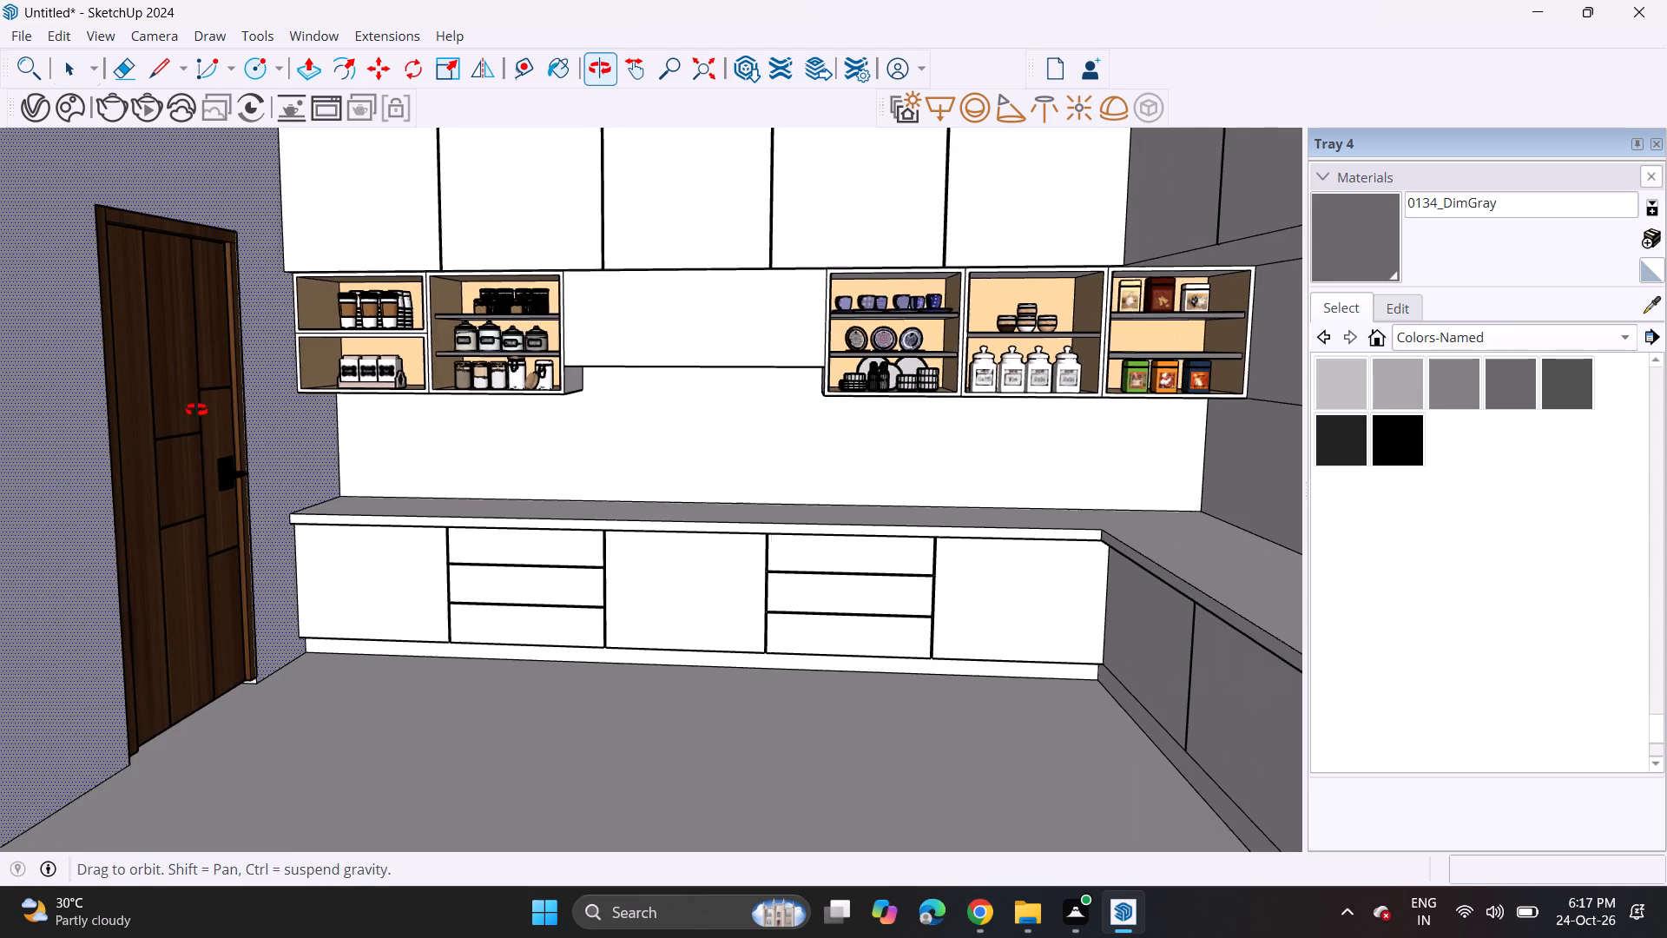
middle_click_drag(196, 410, 754, 281)
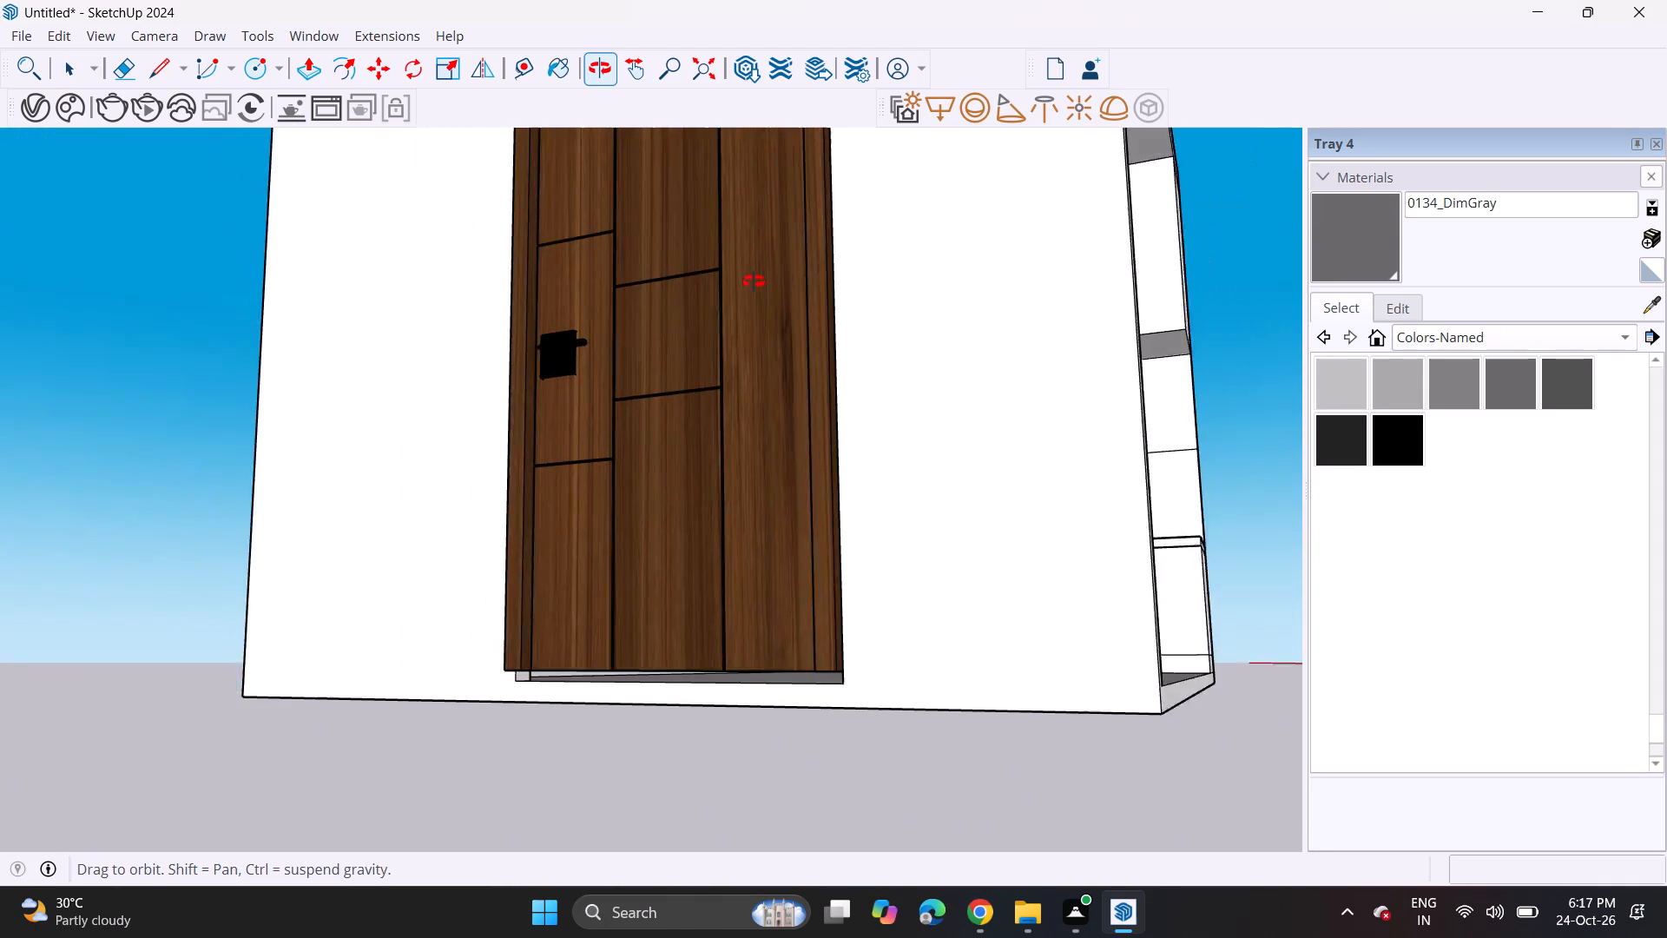
middle_click_drag(754, 281, 765, 280)
left_click(662, 545)
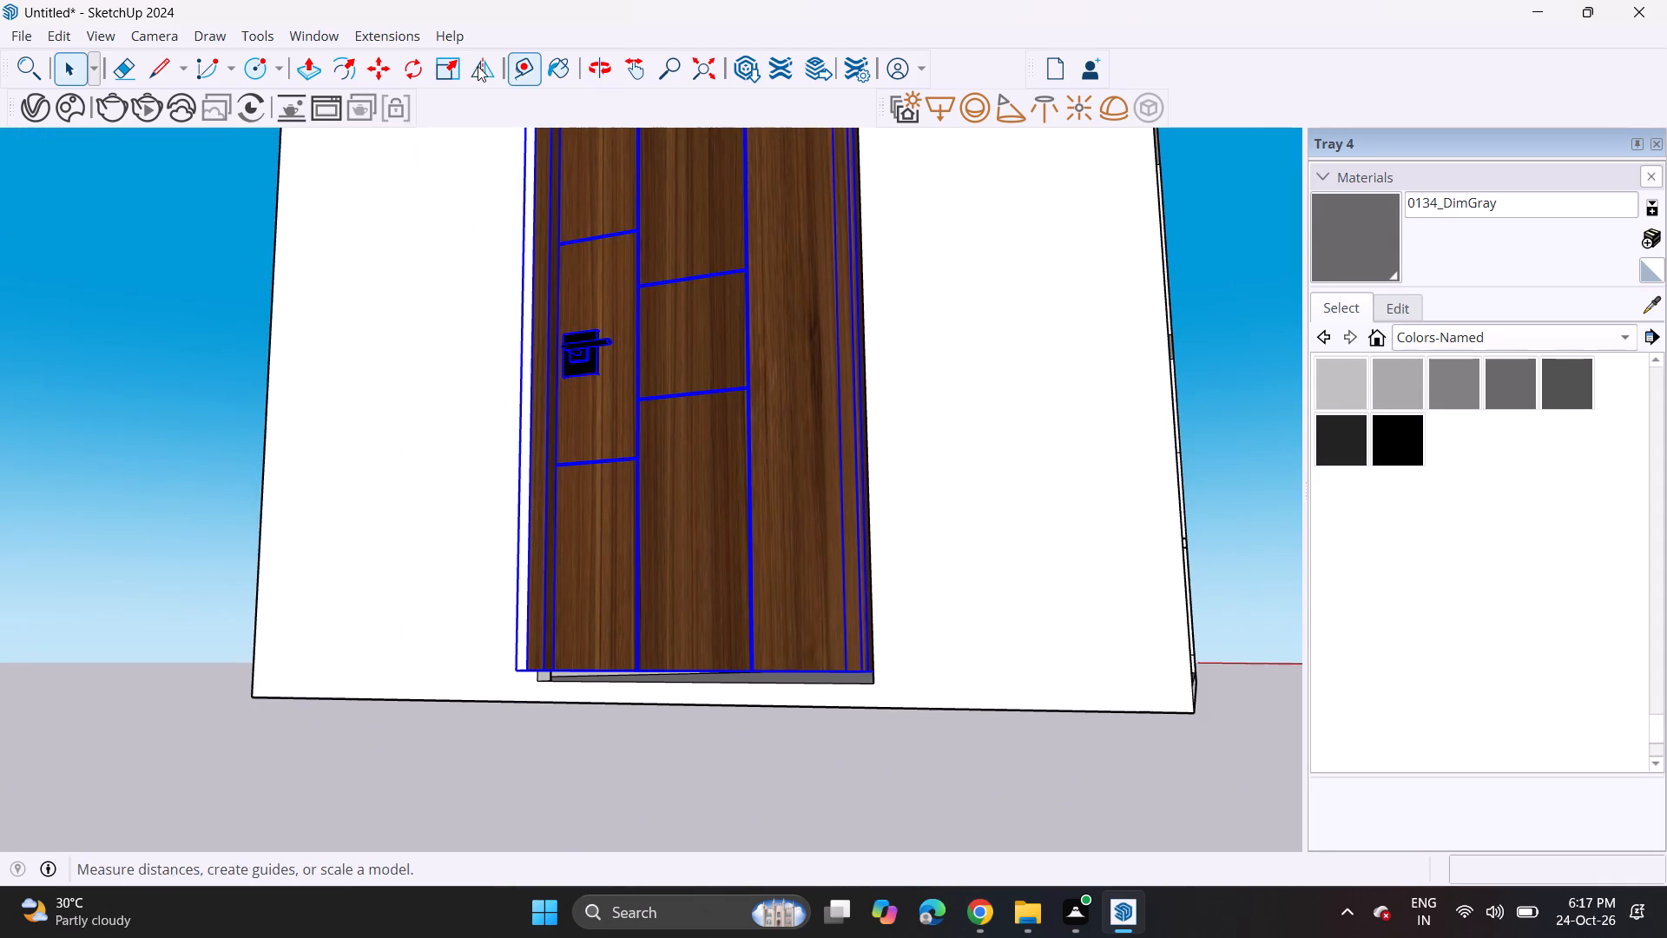
left_click(460, 68)
left_click(695, 669)
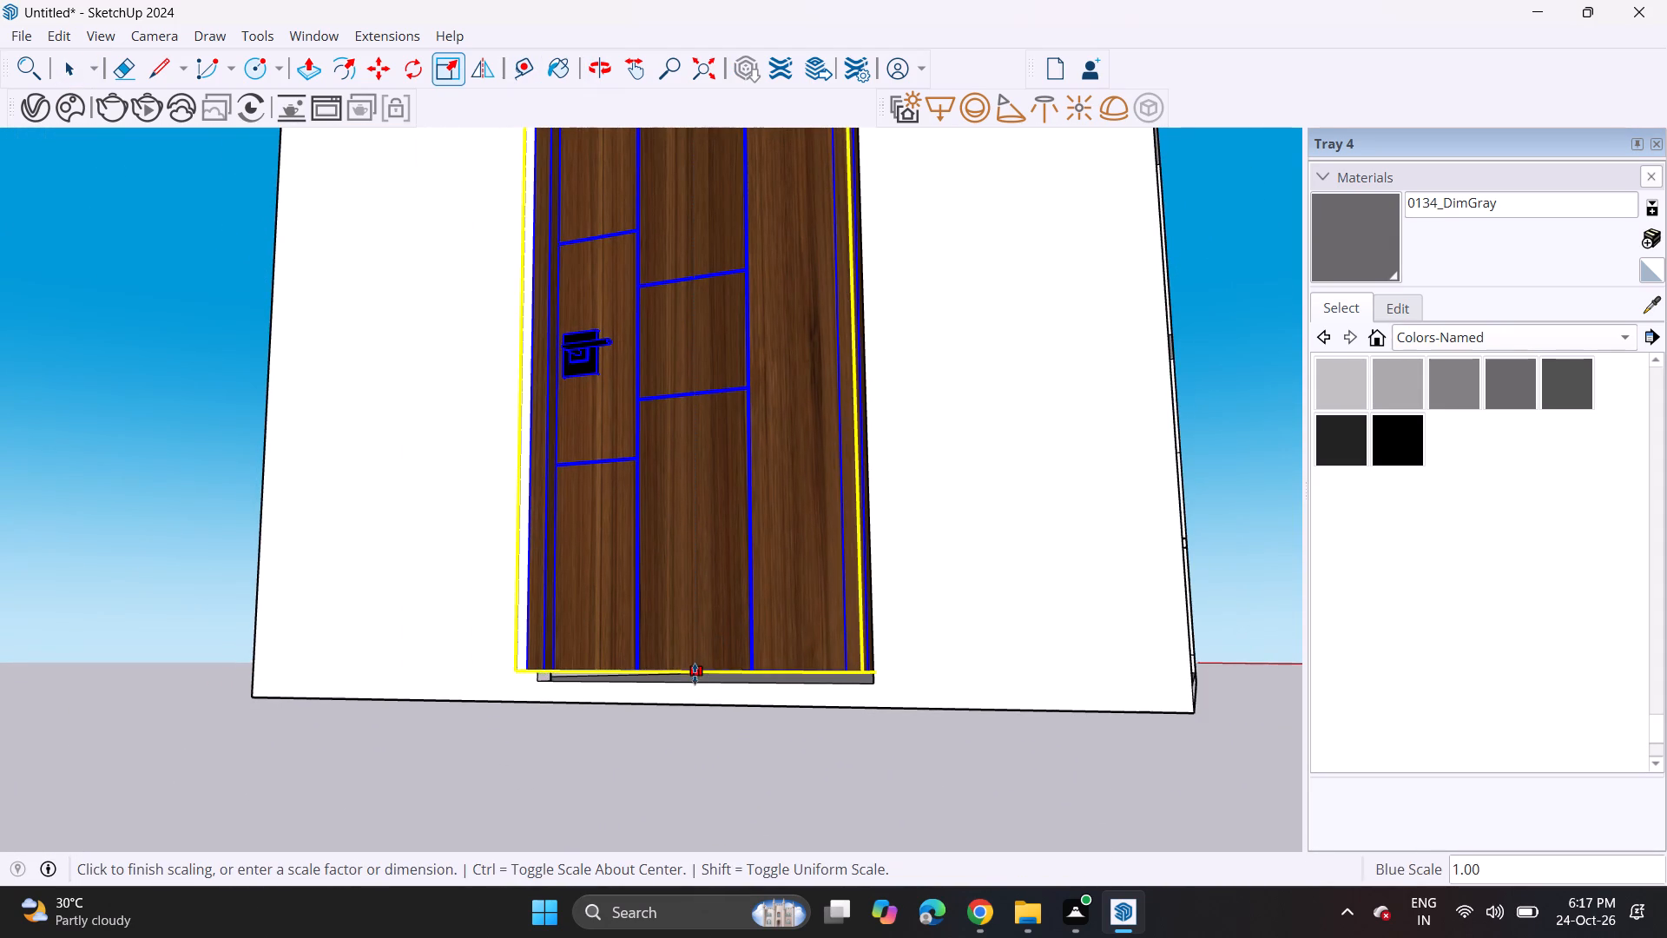
left_click(695, 687)
middle_click_drag(877, 549, 146, 690)
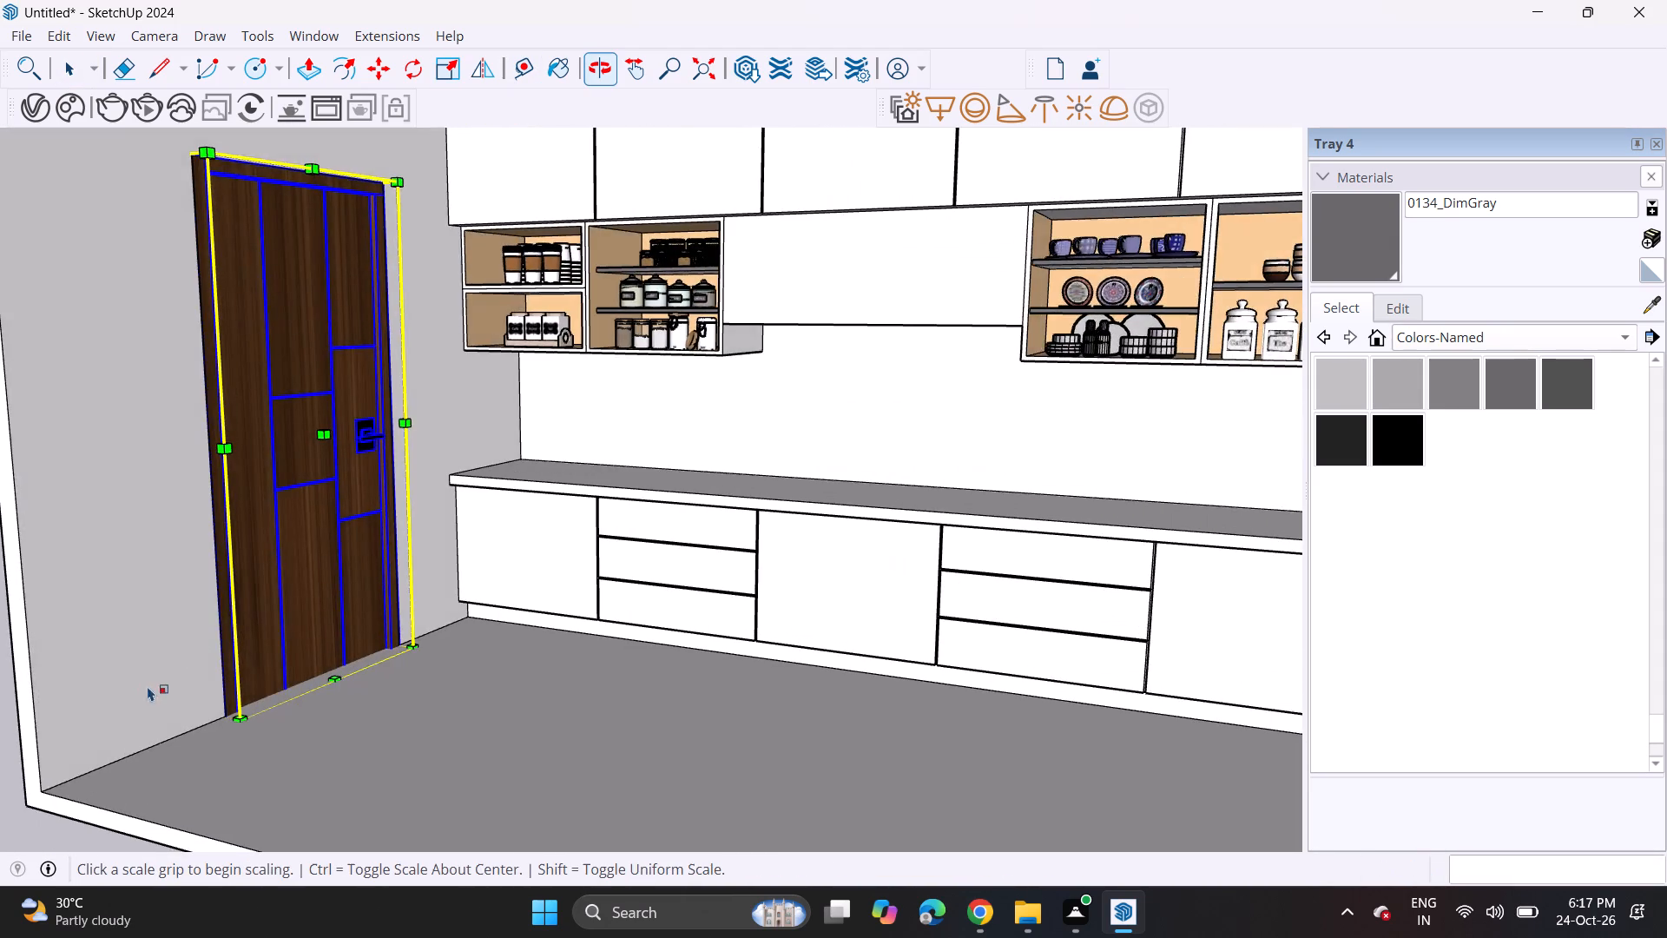
Examine the whole kitchen and the fitted door from inside the room and from the front.
scroll(289, 548, "down", 3)
middle_click_drag(307, 538, 210, 547, "shift")
middle_click_drag(217, 547, 395, 543)
scroll(432, 525, "down", 4)
middle_click_drag(462, 565, 524, 520)
middle_click_drag(525, 519, 550, 517)
scroll(549, 518, "up", 3)
middle_click_drag(549, 512, 603, 545)
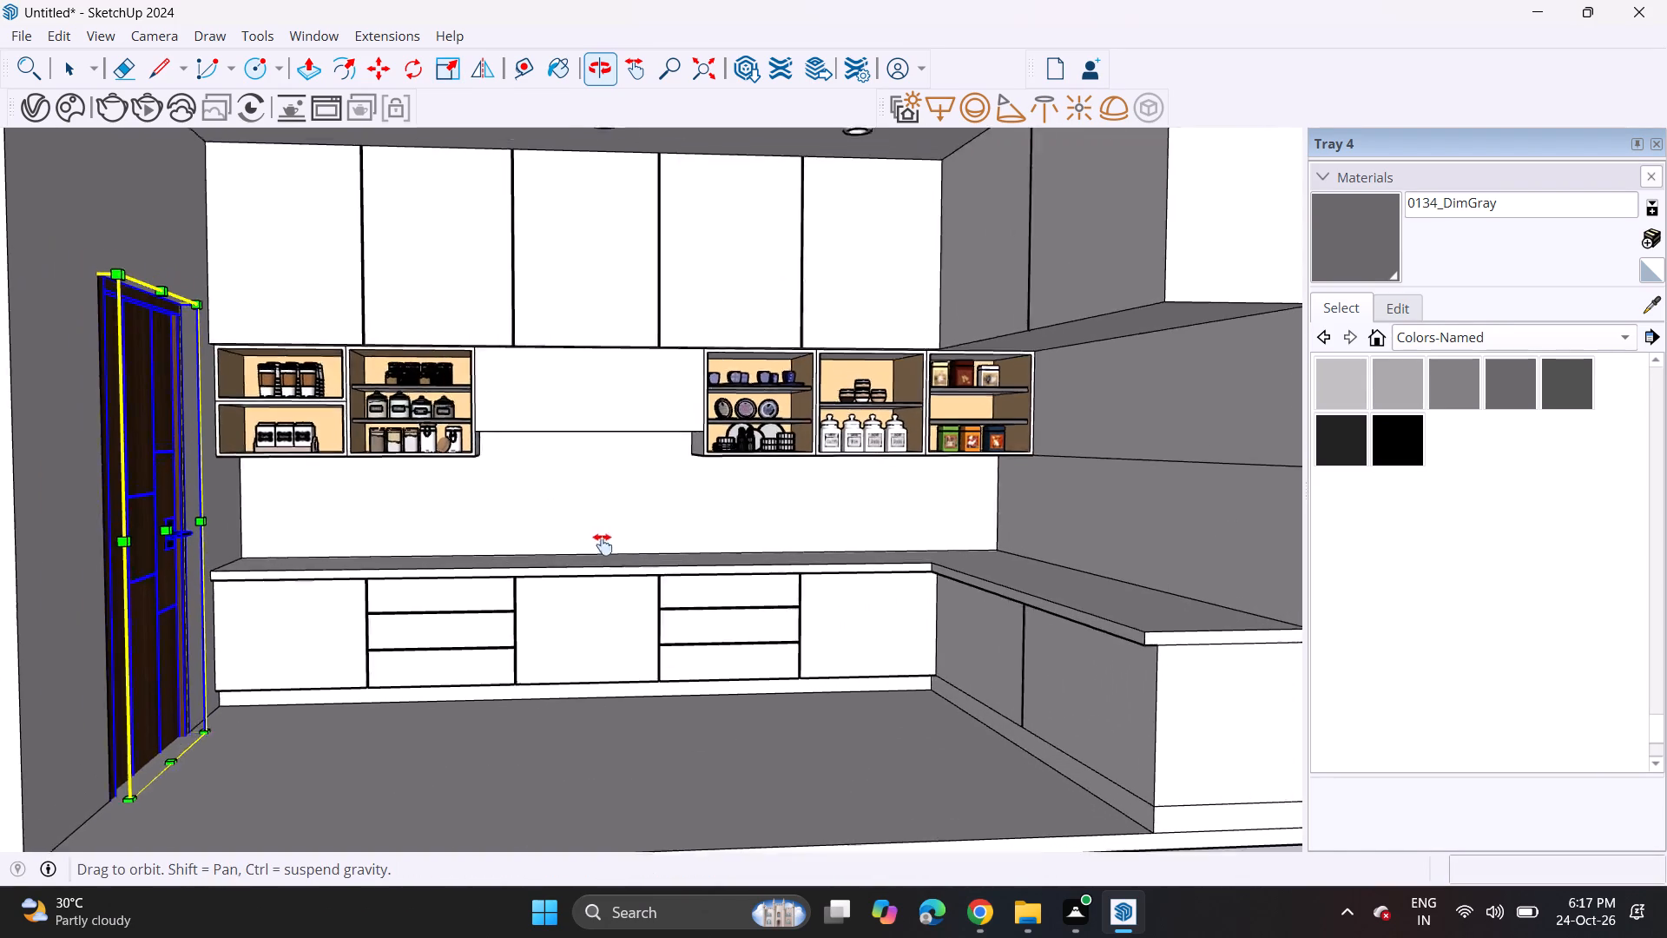
middle_click_drag(603, 545, 564, 539)
scroll(564, 537, "down", 4)
scroll(643, 540, "up", 1)
middle_click_drag(643, 540, 510, 532, "shift")
scroll(510, 532, "down", 5)
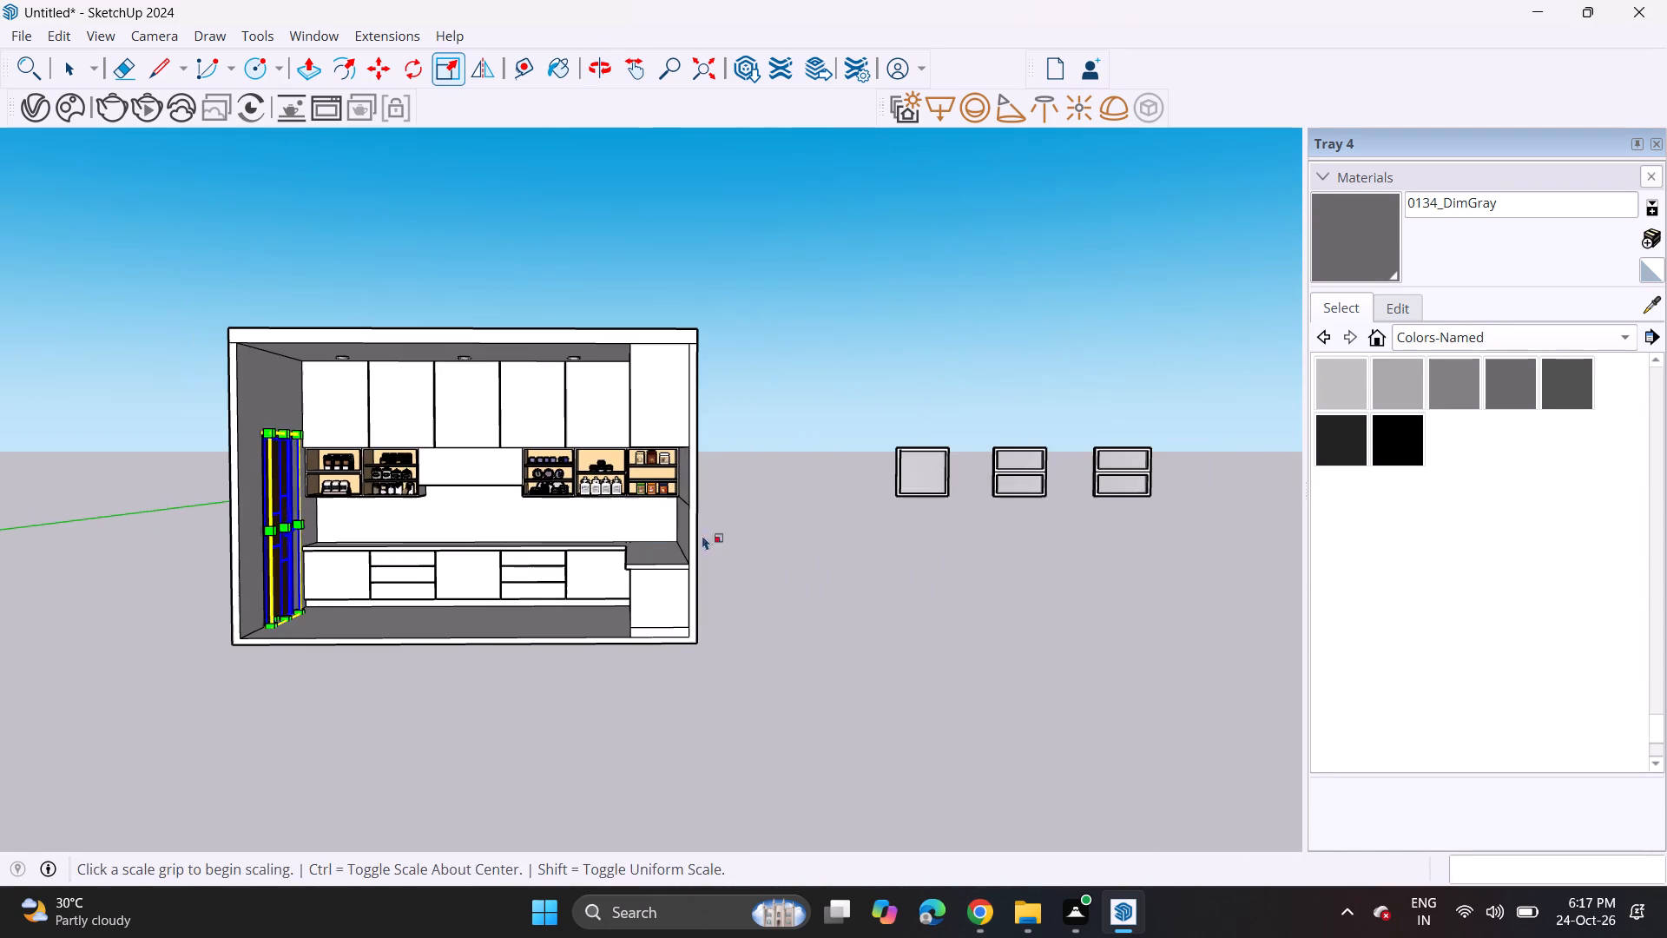
key("space")
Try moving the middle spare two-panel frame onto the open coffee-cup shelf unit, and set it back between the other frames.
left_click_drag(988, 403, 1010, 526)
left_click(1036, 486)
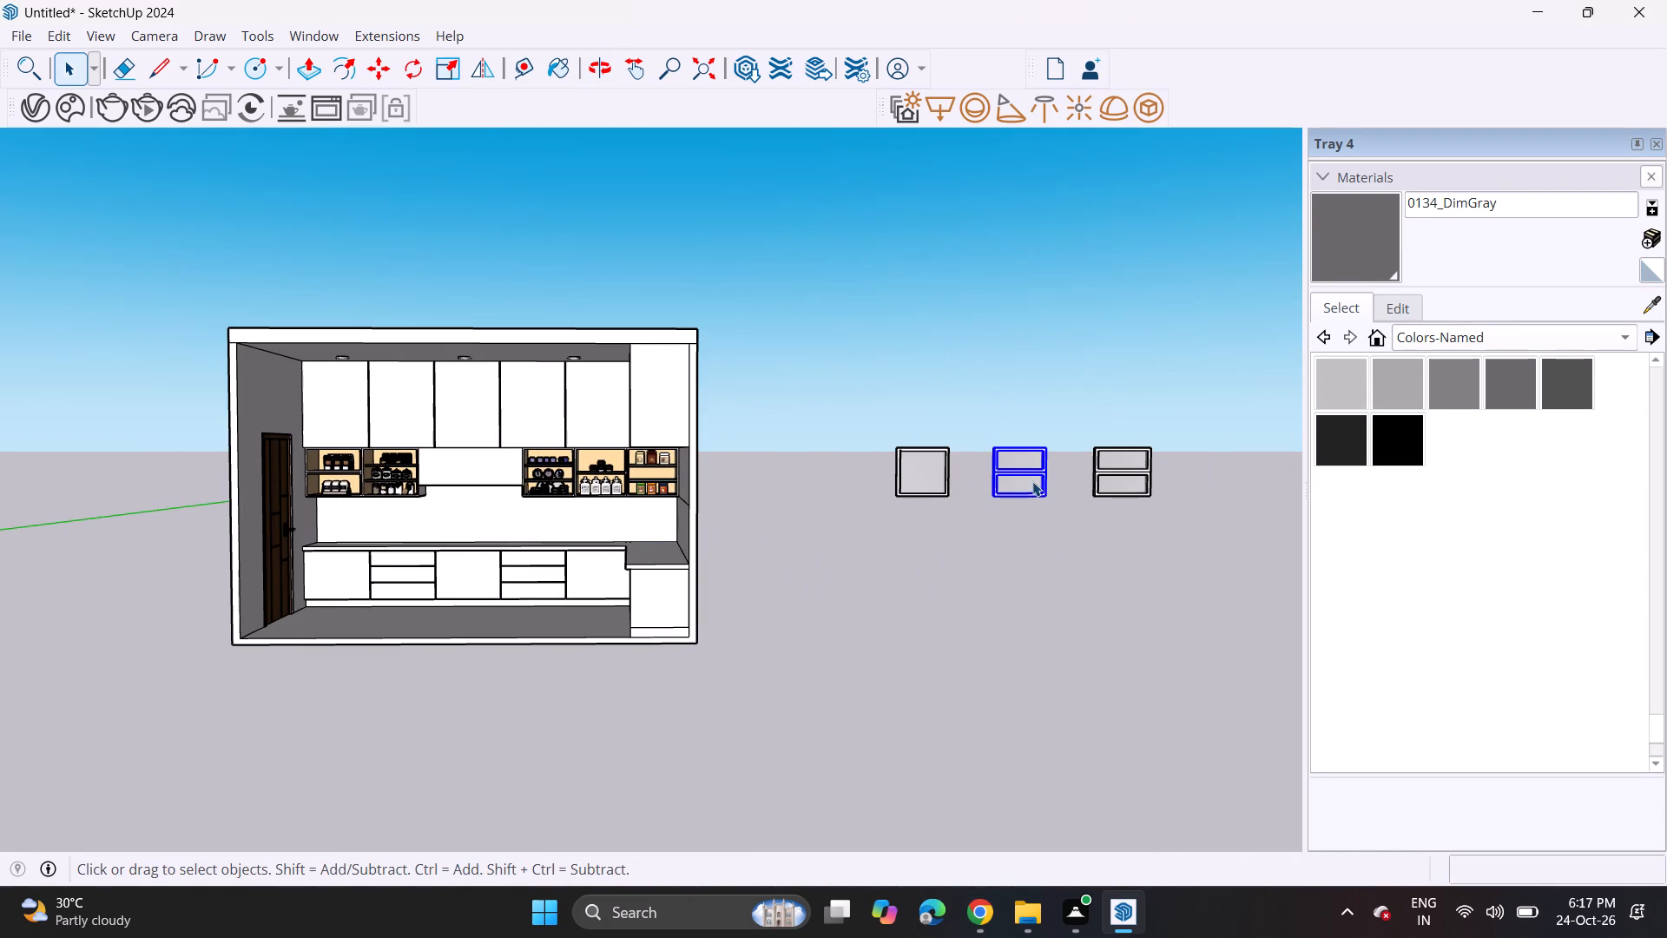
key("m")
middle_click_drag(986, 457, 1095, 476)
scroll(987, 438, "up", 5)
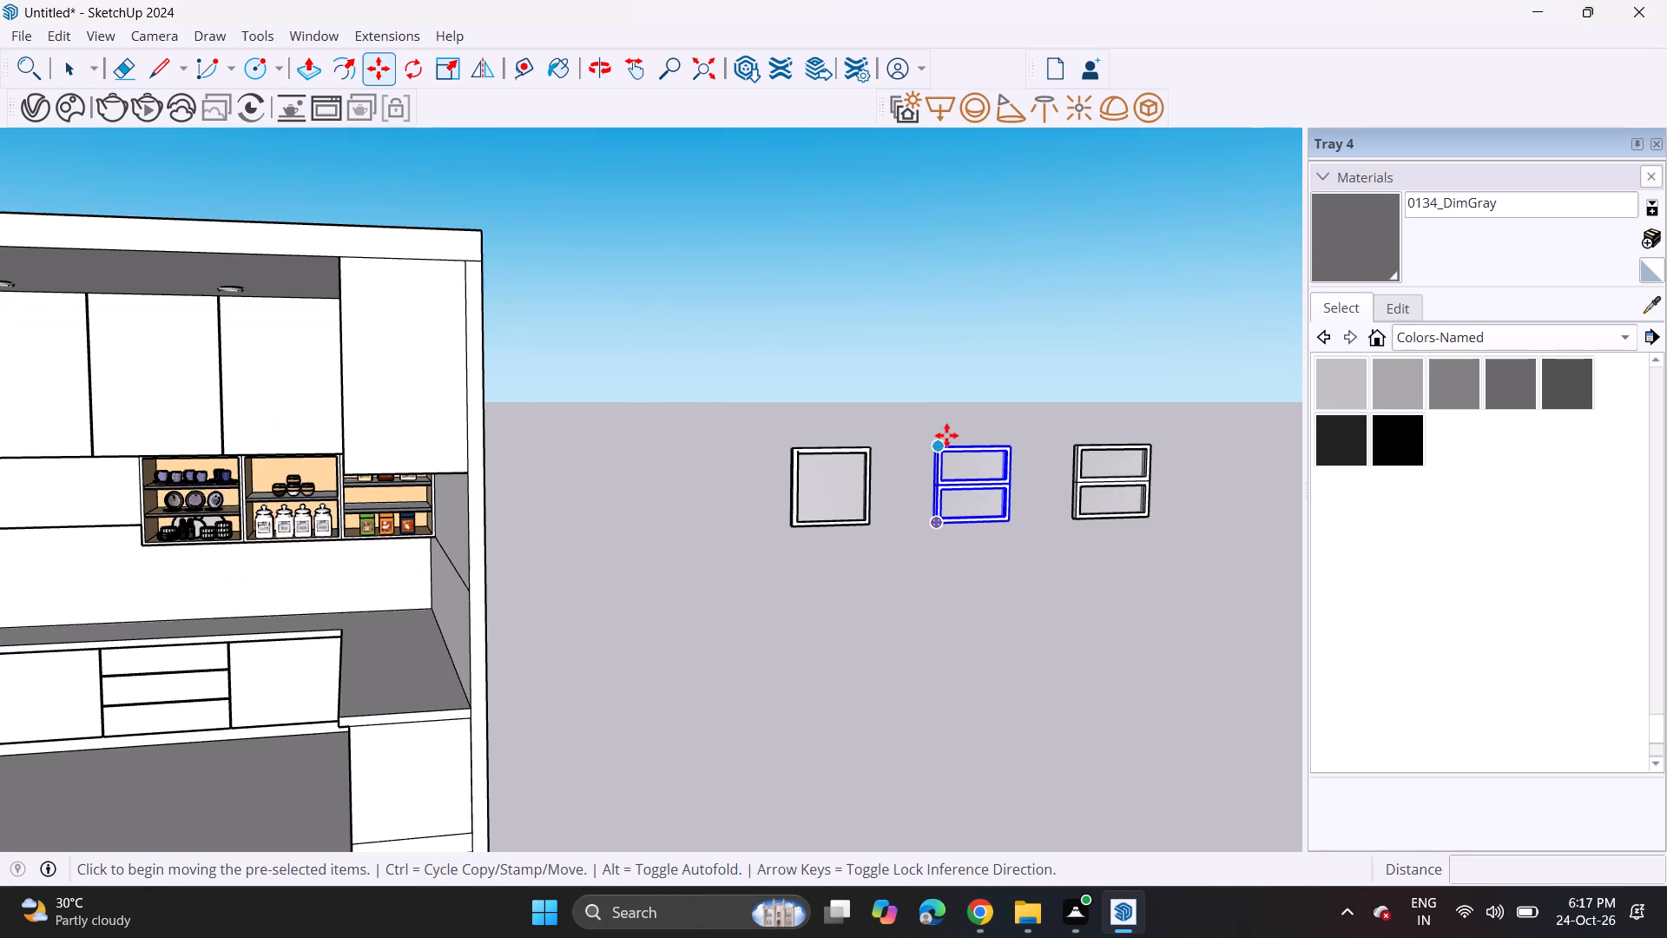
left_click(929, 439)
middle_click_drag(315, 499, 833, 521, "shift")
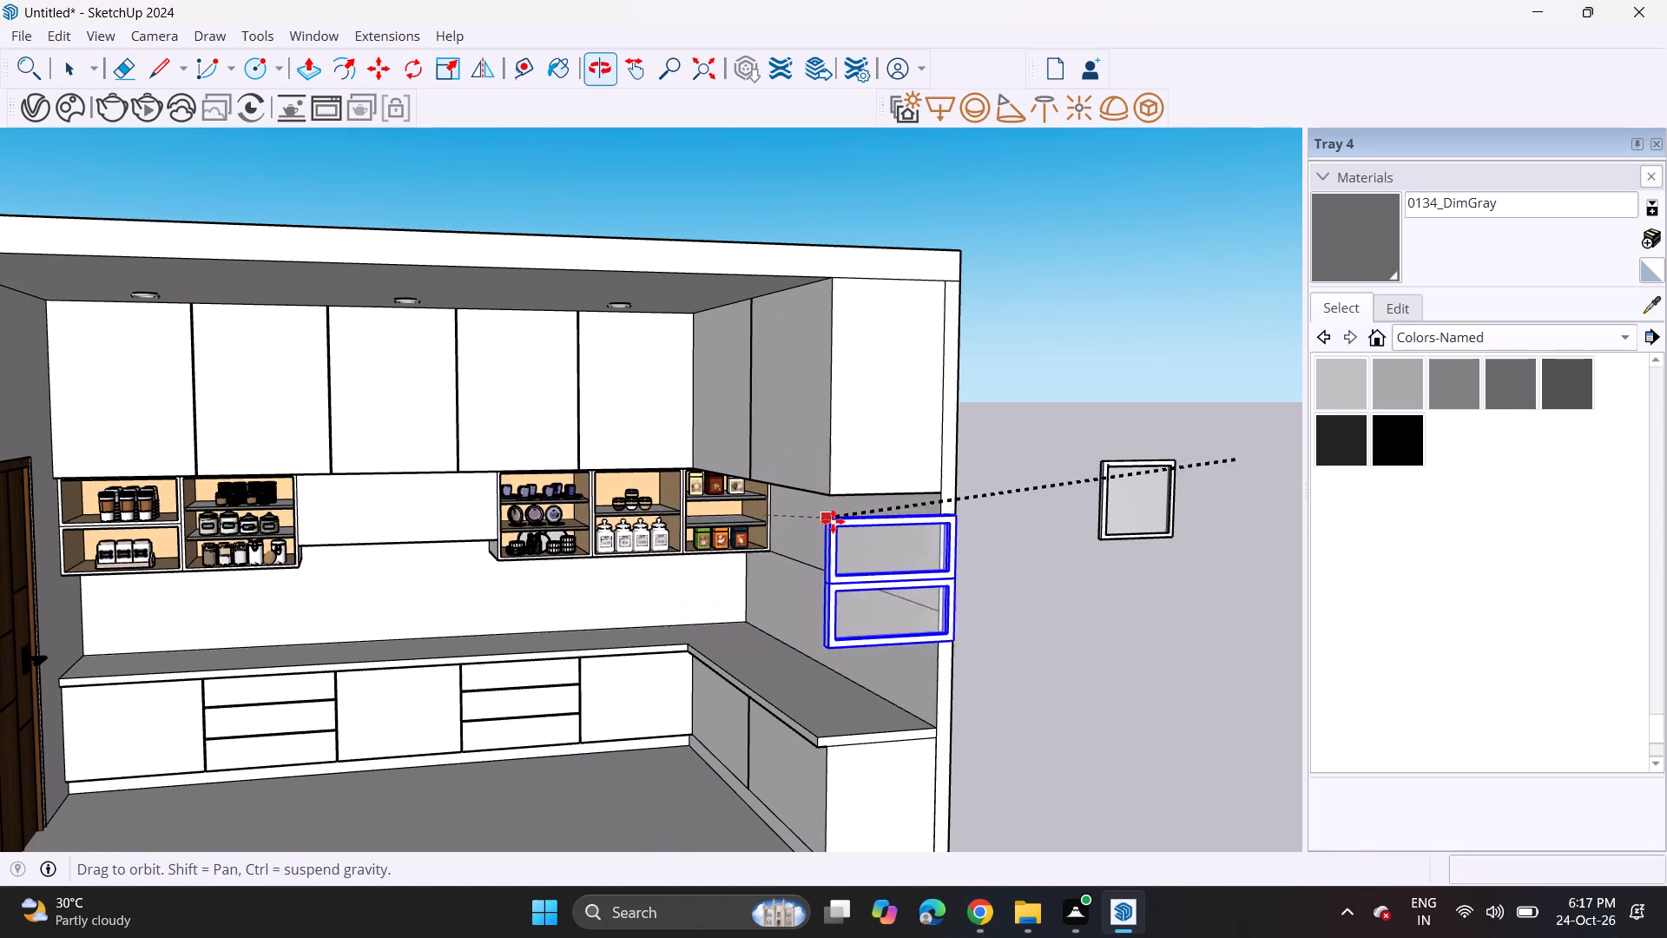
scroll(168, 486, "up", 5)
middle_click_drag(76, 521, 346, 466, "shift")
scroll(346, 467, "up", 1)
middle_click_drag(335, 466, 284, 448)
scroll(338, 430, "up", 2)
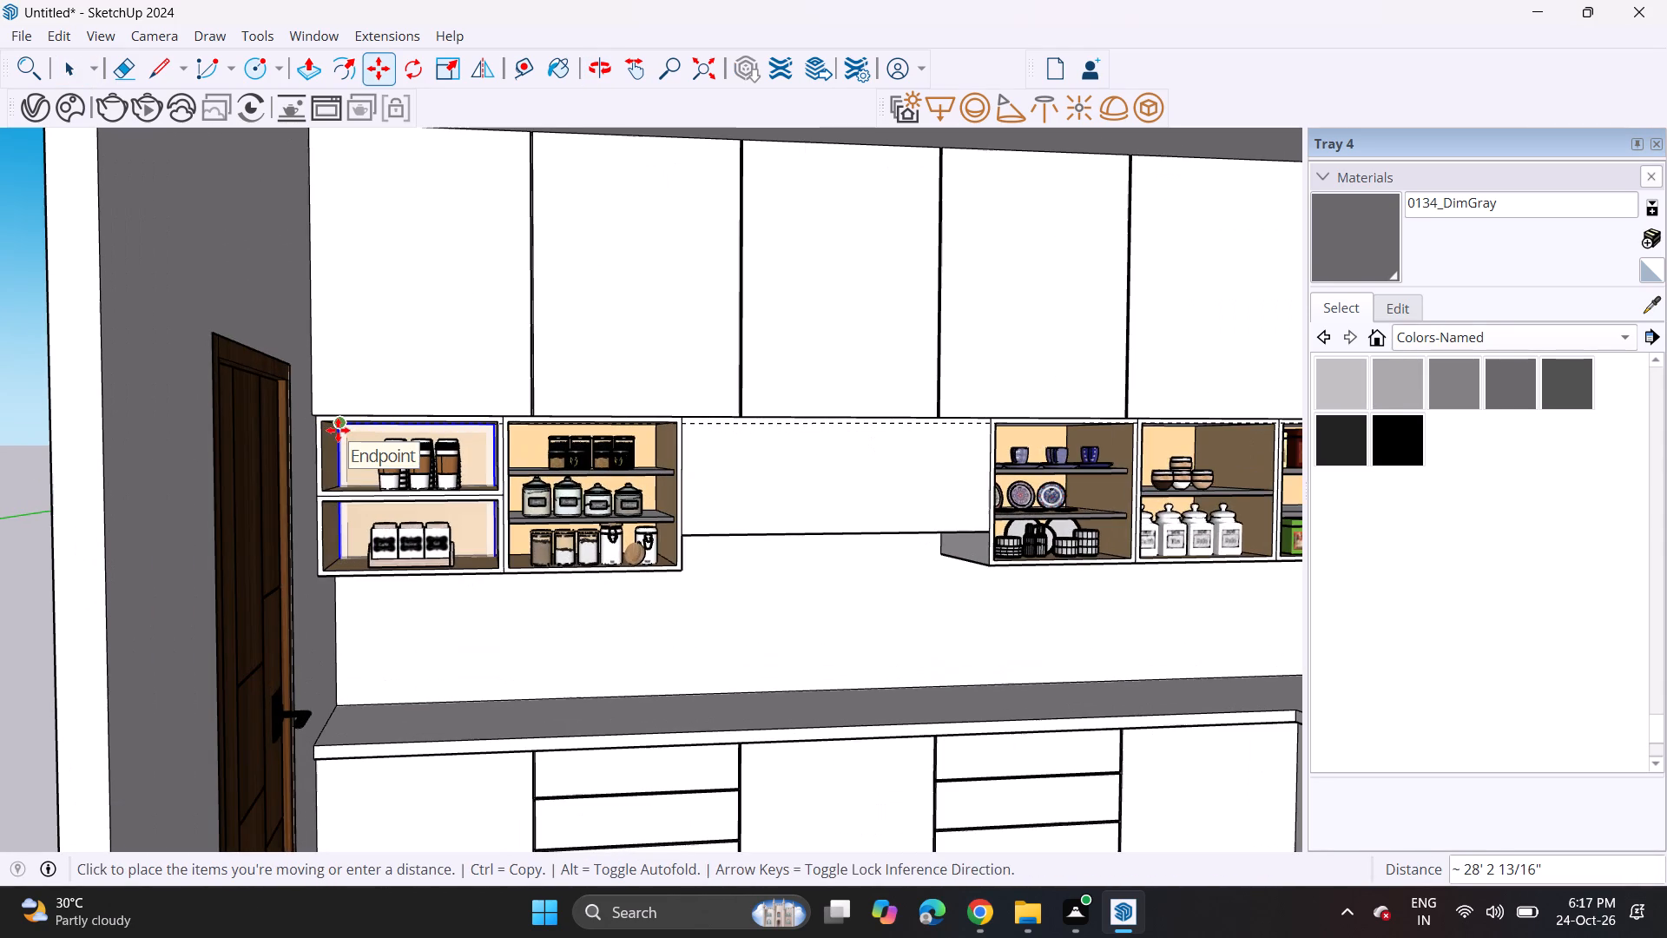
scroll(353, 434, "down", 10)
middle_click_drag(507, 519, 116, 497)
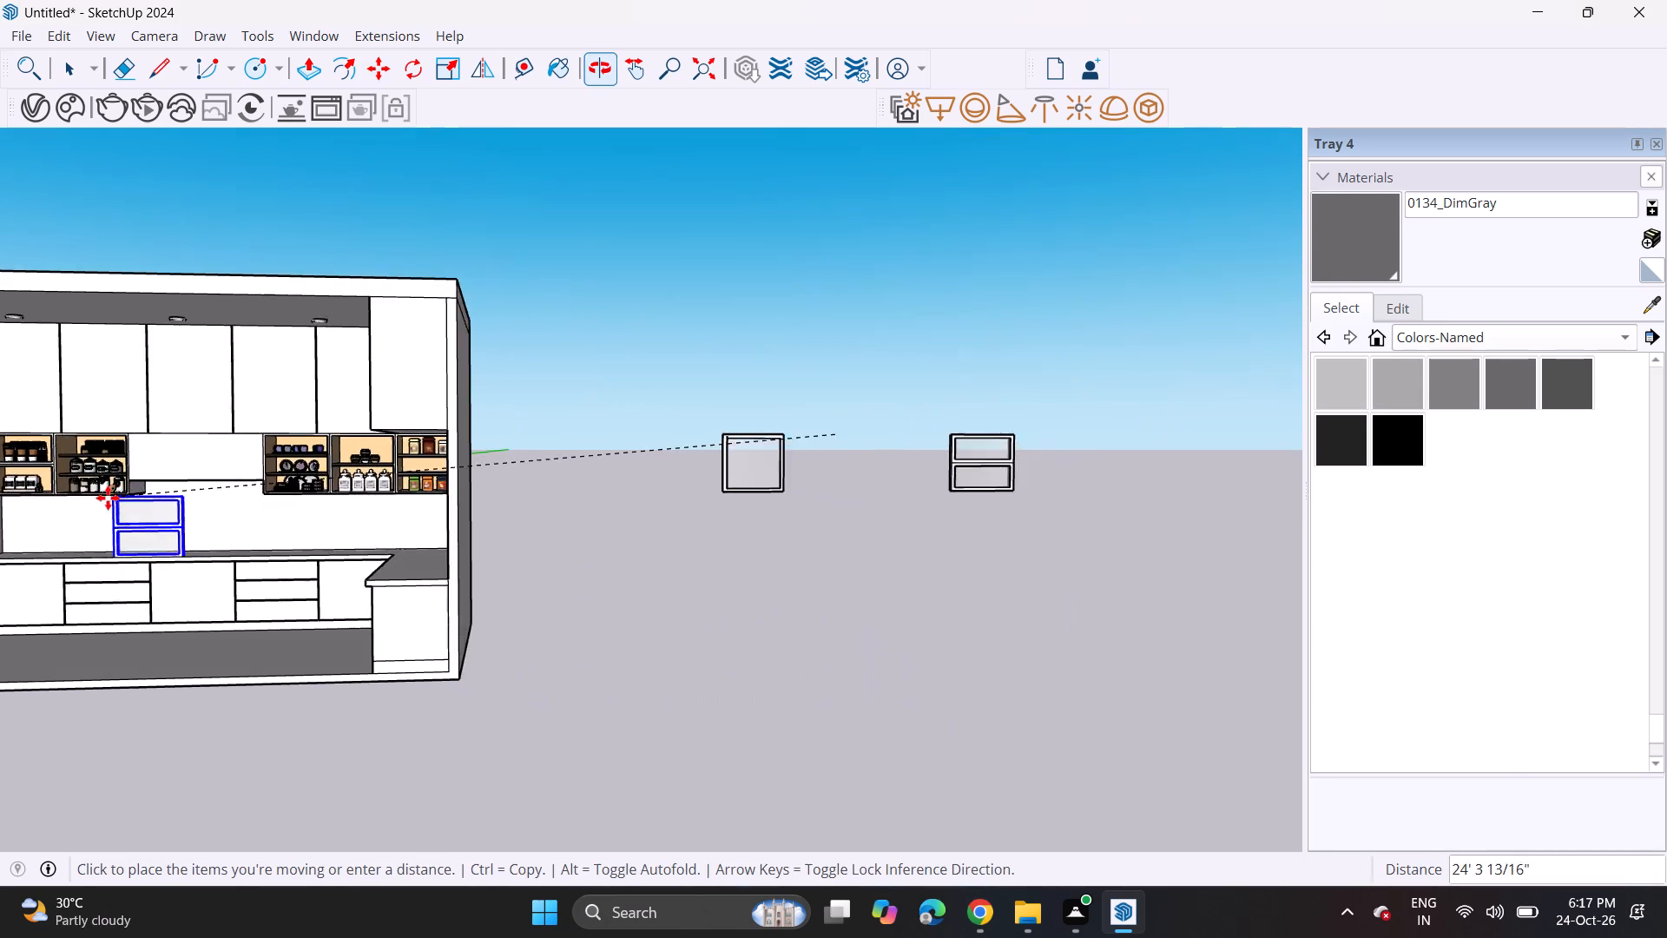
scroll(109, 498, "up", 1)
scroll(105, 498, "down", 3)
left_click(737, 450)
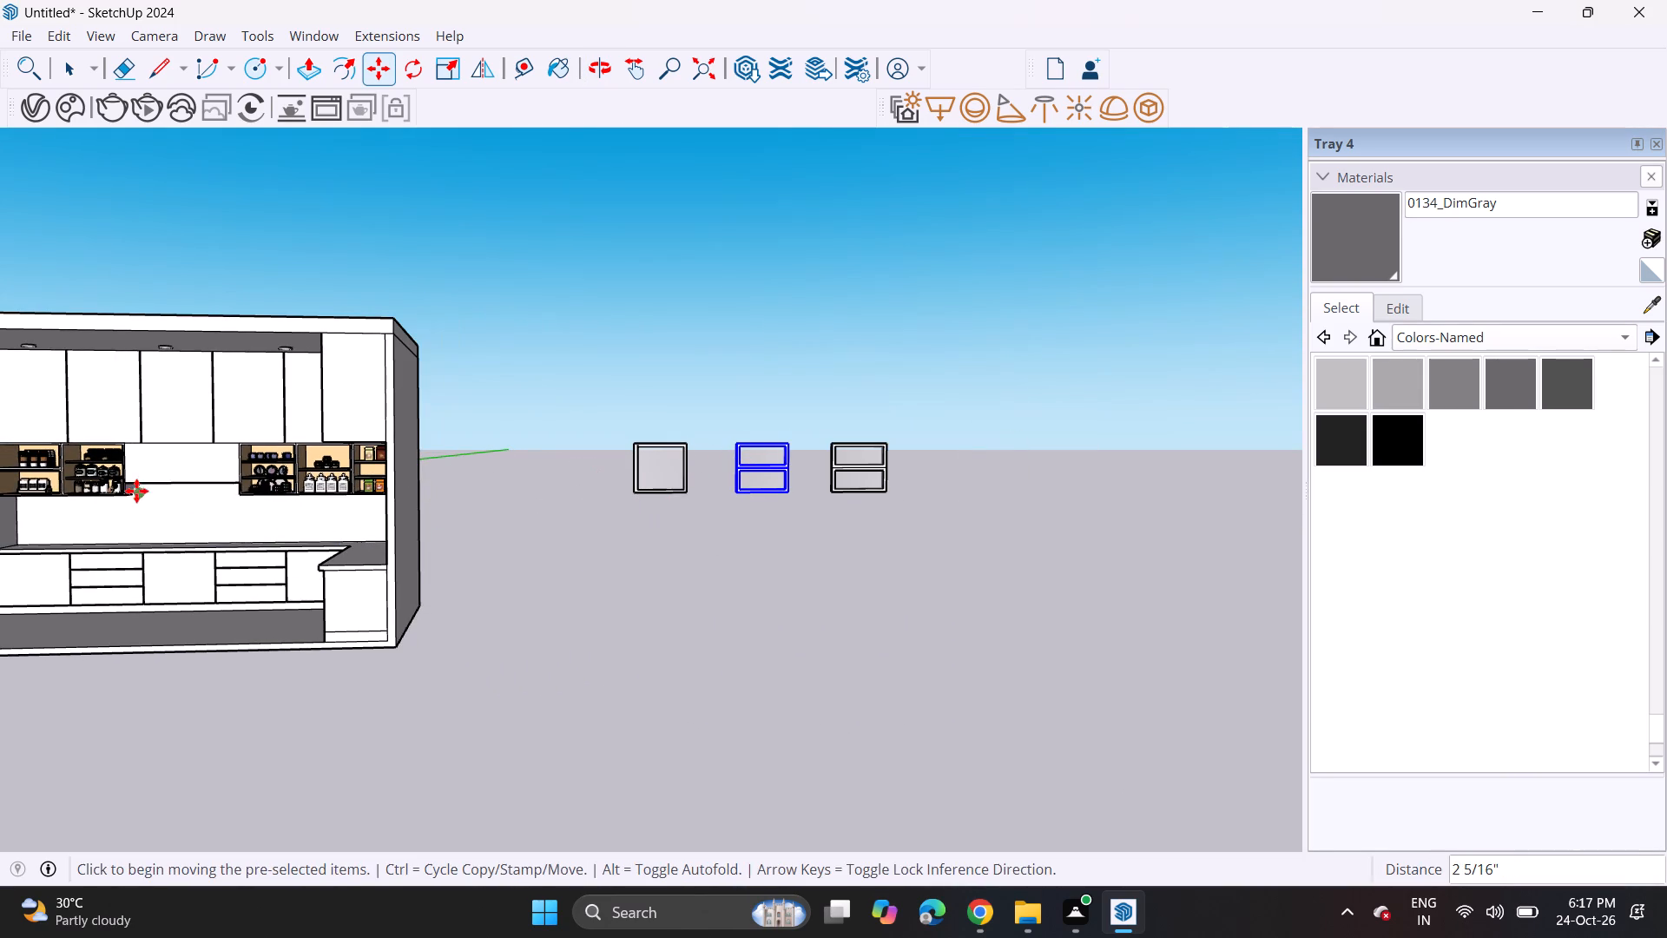
Copy the top back edge of the coffee-cup compartment forward about 4" along its ceiling to outline a narrow strip.
middle_click_drag(136, 491, 613, 496, "shift")
scroll(544, 464, "up", 5)
scroll(529, 439, "down", 1)
scroll(529, 439, "up", 5)
scroll(526, 461, "down", 1)
scroll(526, 461, "up", 14)
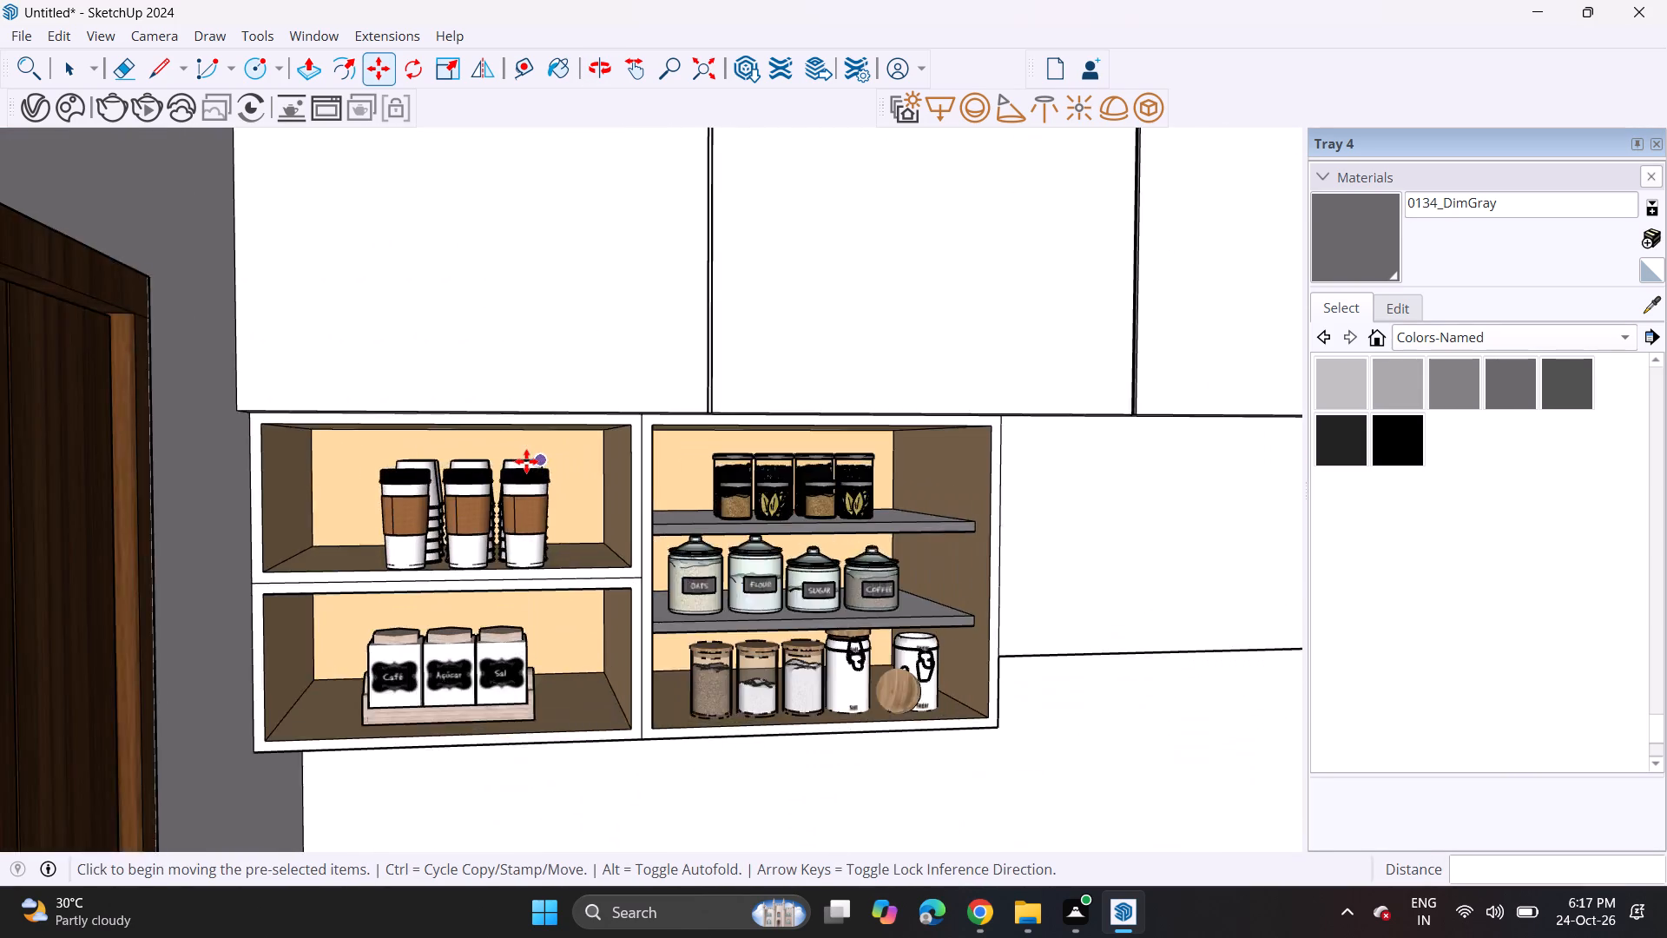
scroll(526, 461, "up", 3)
scroll(526, 463, "down", 1)
scroll(526, 463, "up", 1)
middle_click_drag(526, 462, 491, 347)
scroll(526, 462, "up", 1)
key("space")
middle_click_drag(503, 392, 479, 336)
scroll(484, 380, "up", 2)
scroll(484, 380, "down", 1)
scroll(484, 380, "up", 2)
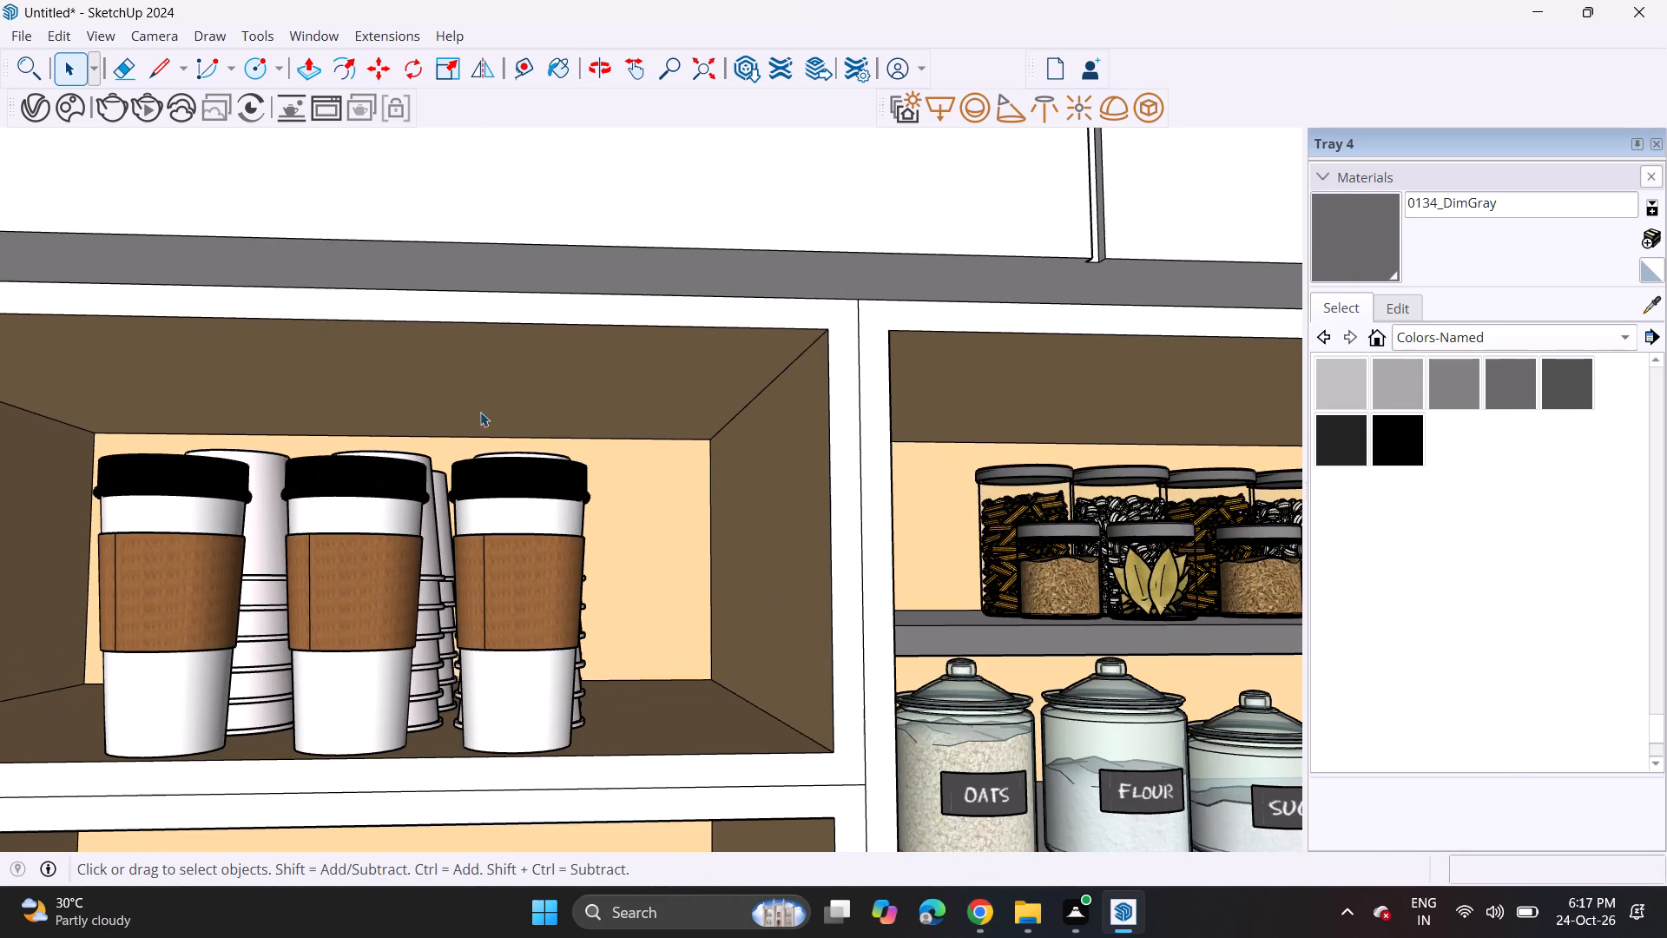
left_click(480, 440)
left_click(480, 440)
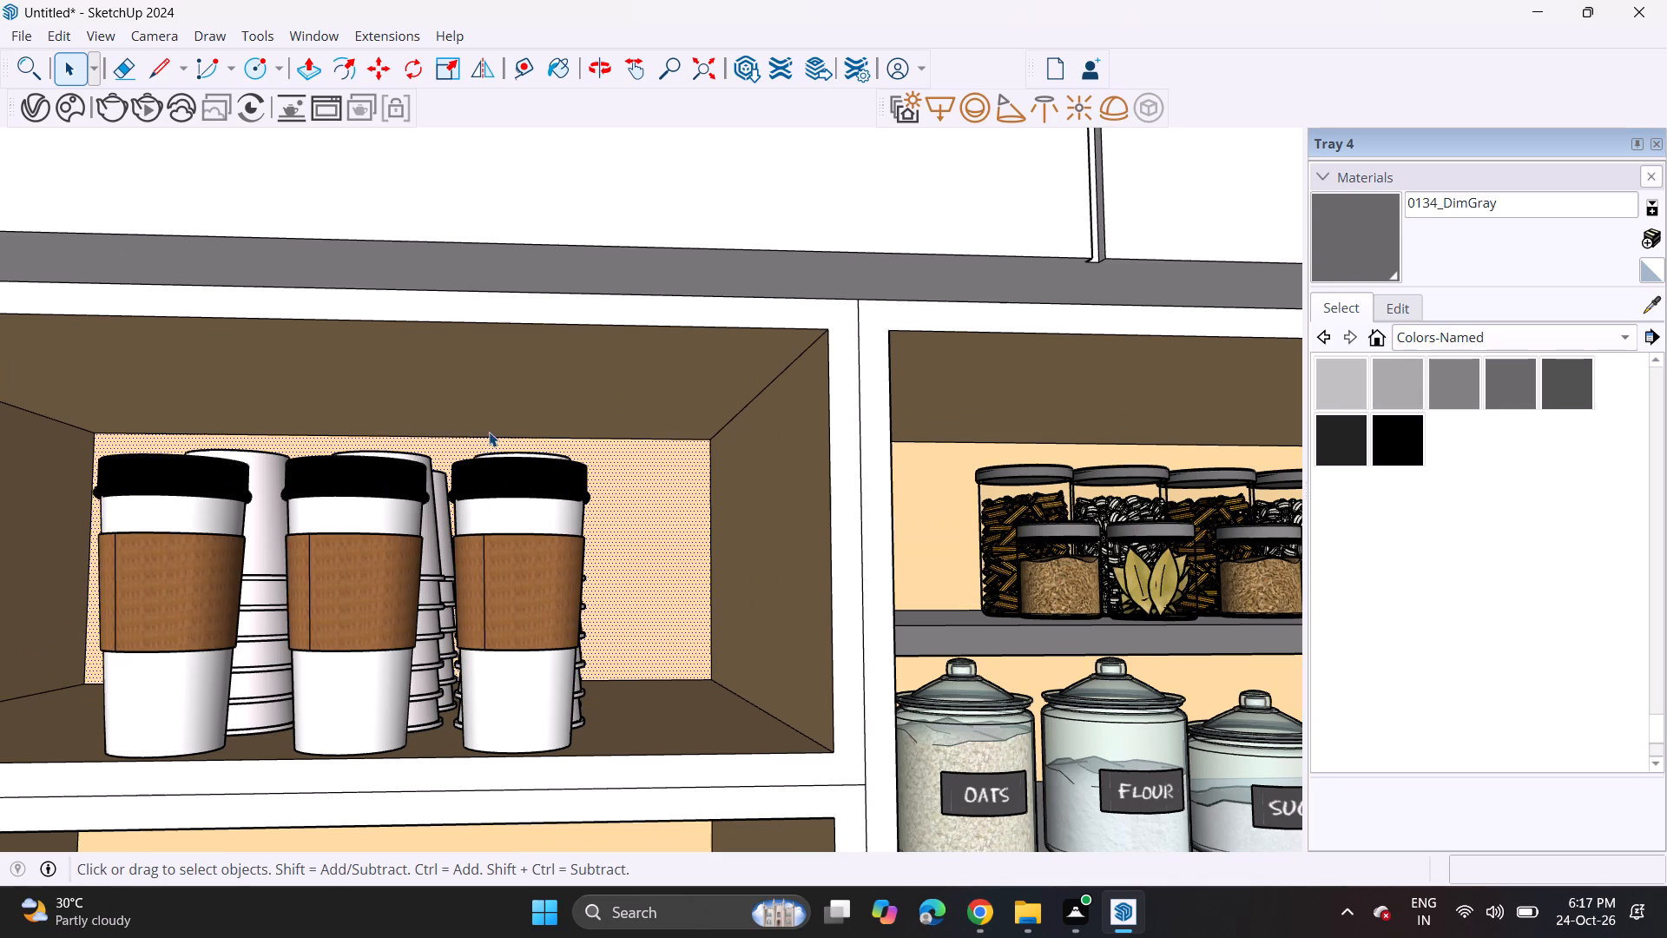
left_click(489, 432)
left_click(554, 436)
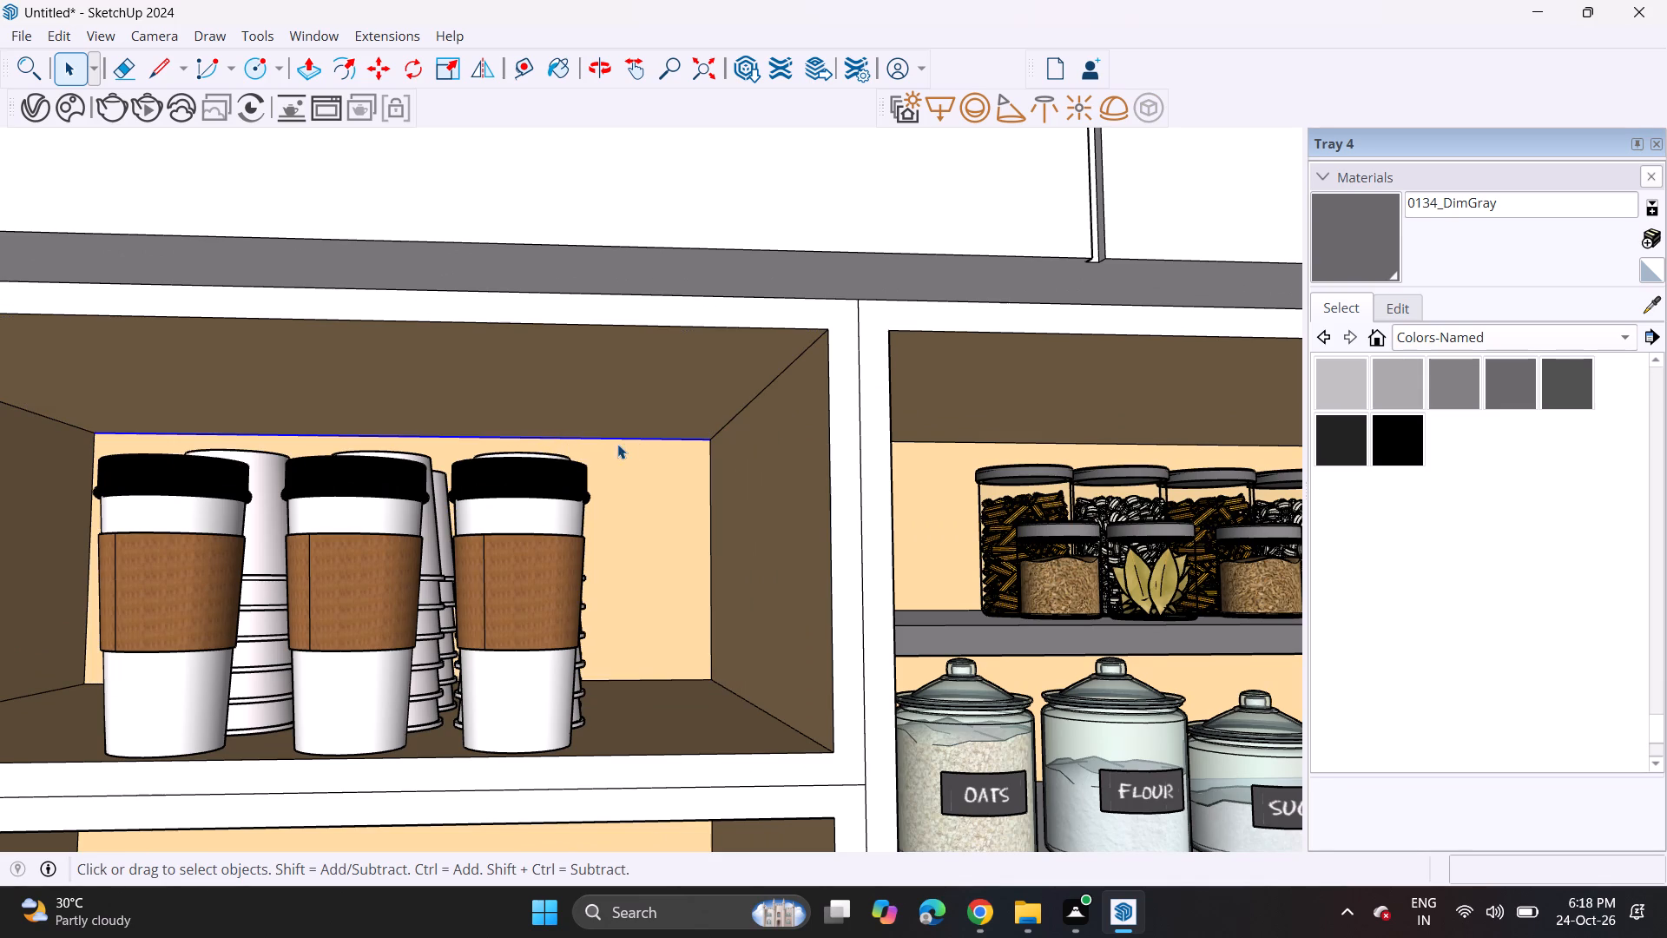
key("m")
left_click(710, 440)
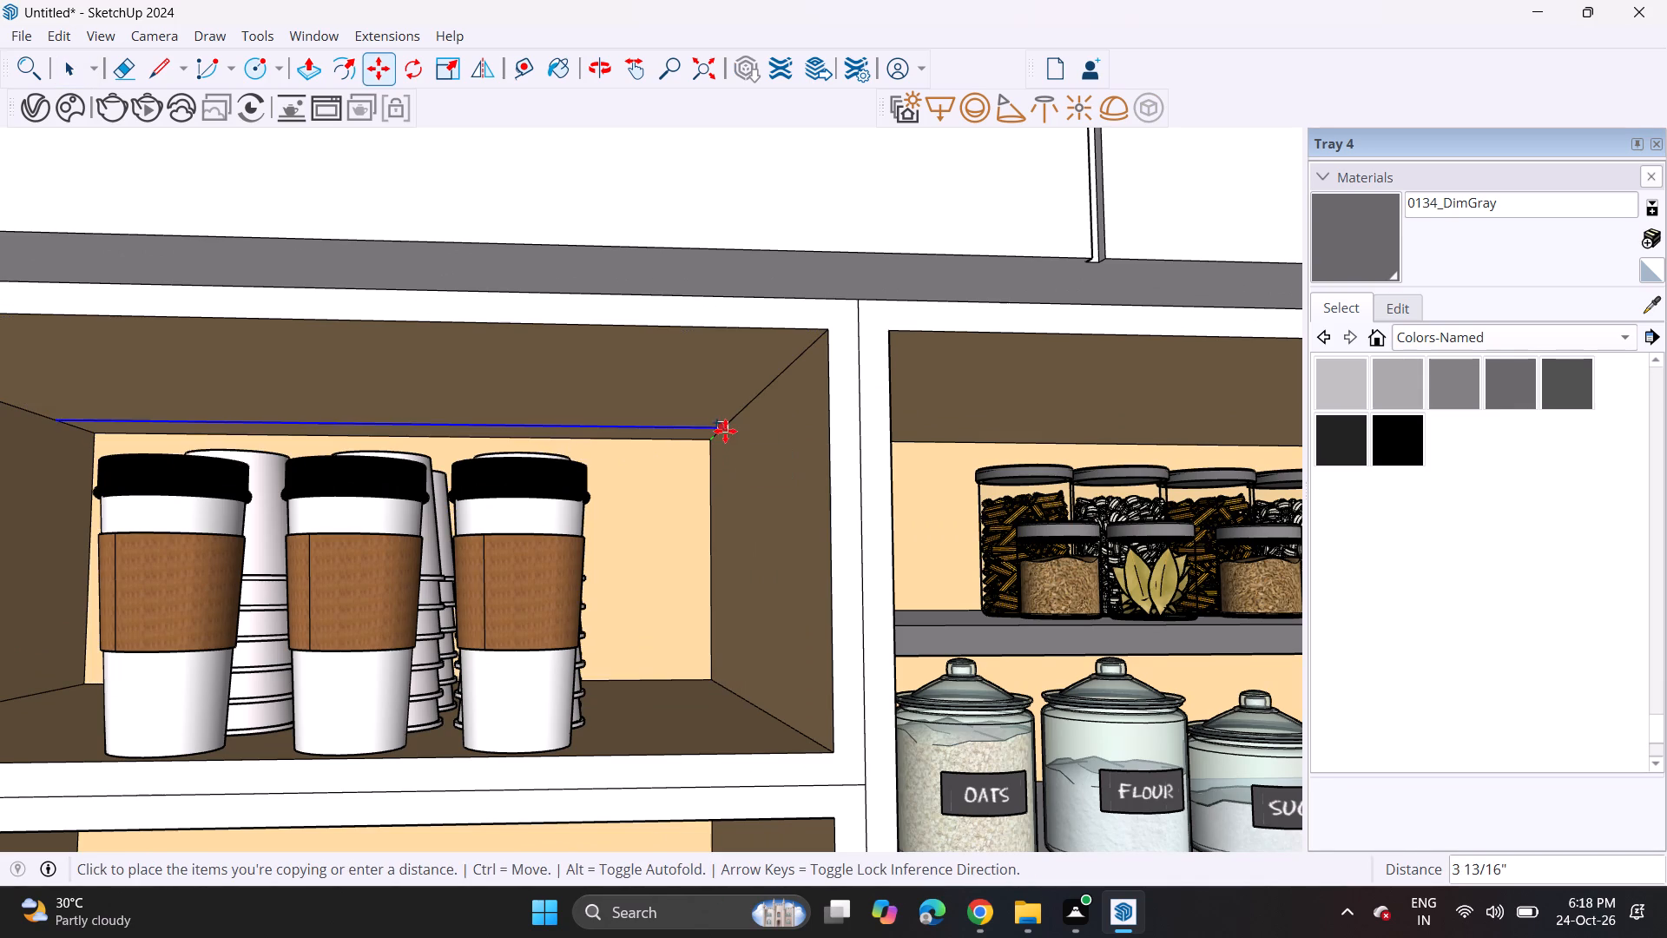
left_click(728, 427)
key("space")
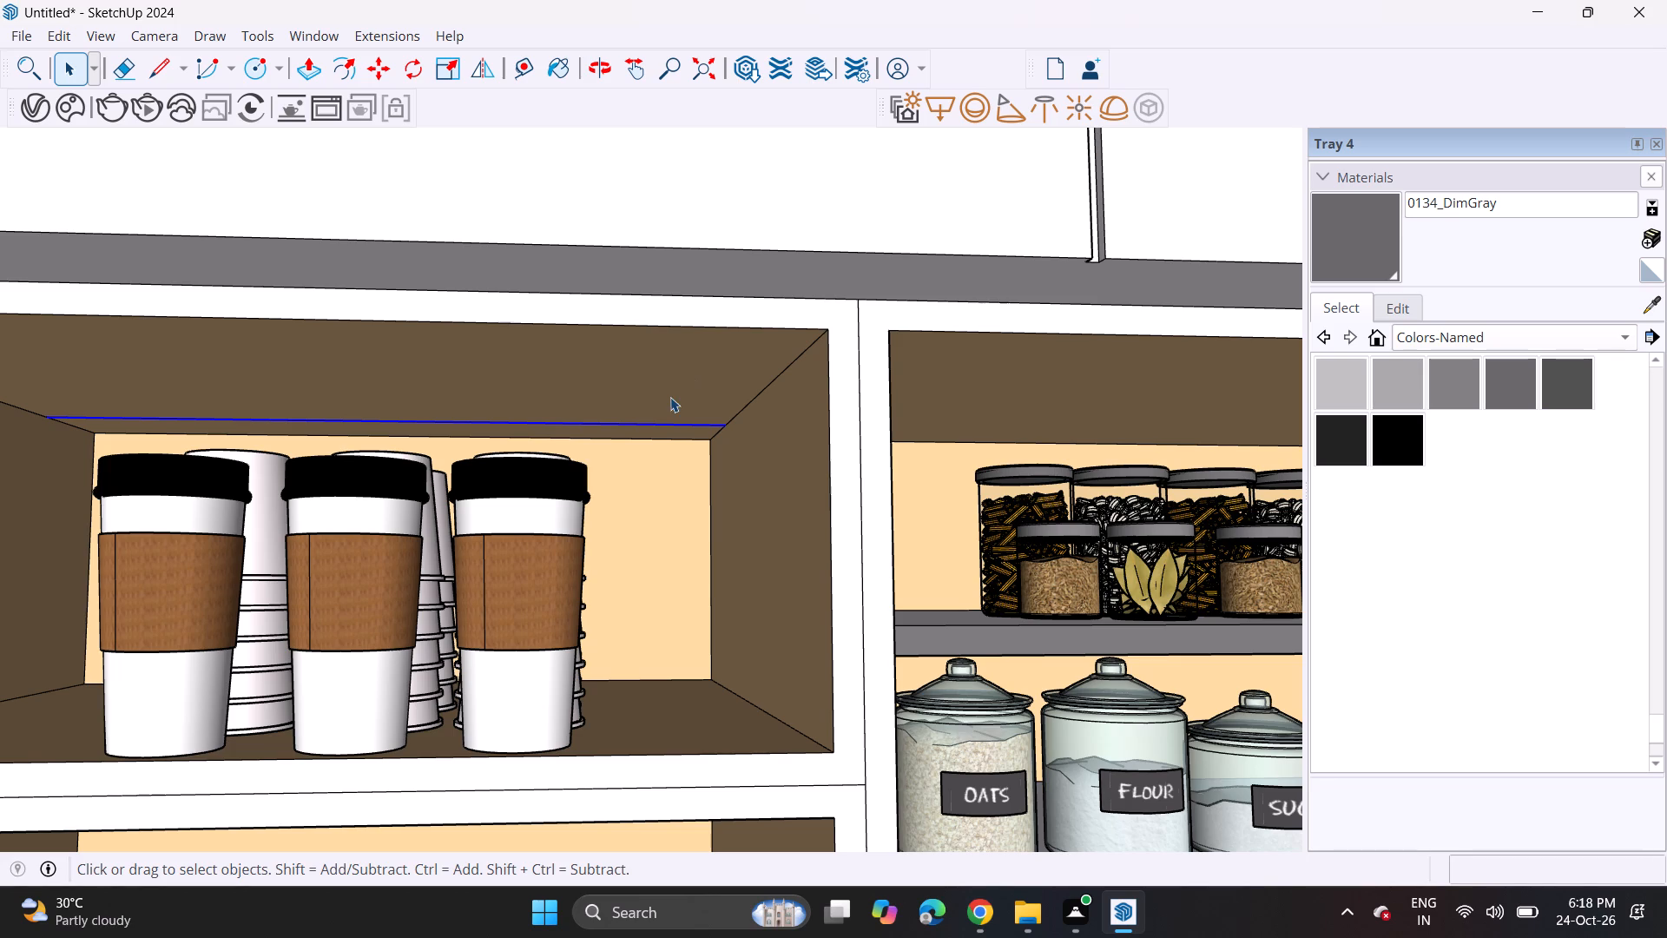
Group the narrow strip face and its edges at the back of the coffee-cup compartment's ceiling.
left_click(661, 439)
left_click(661, 436)
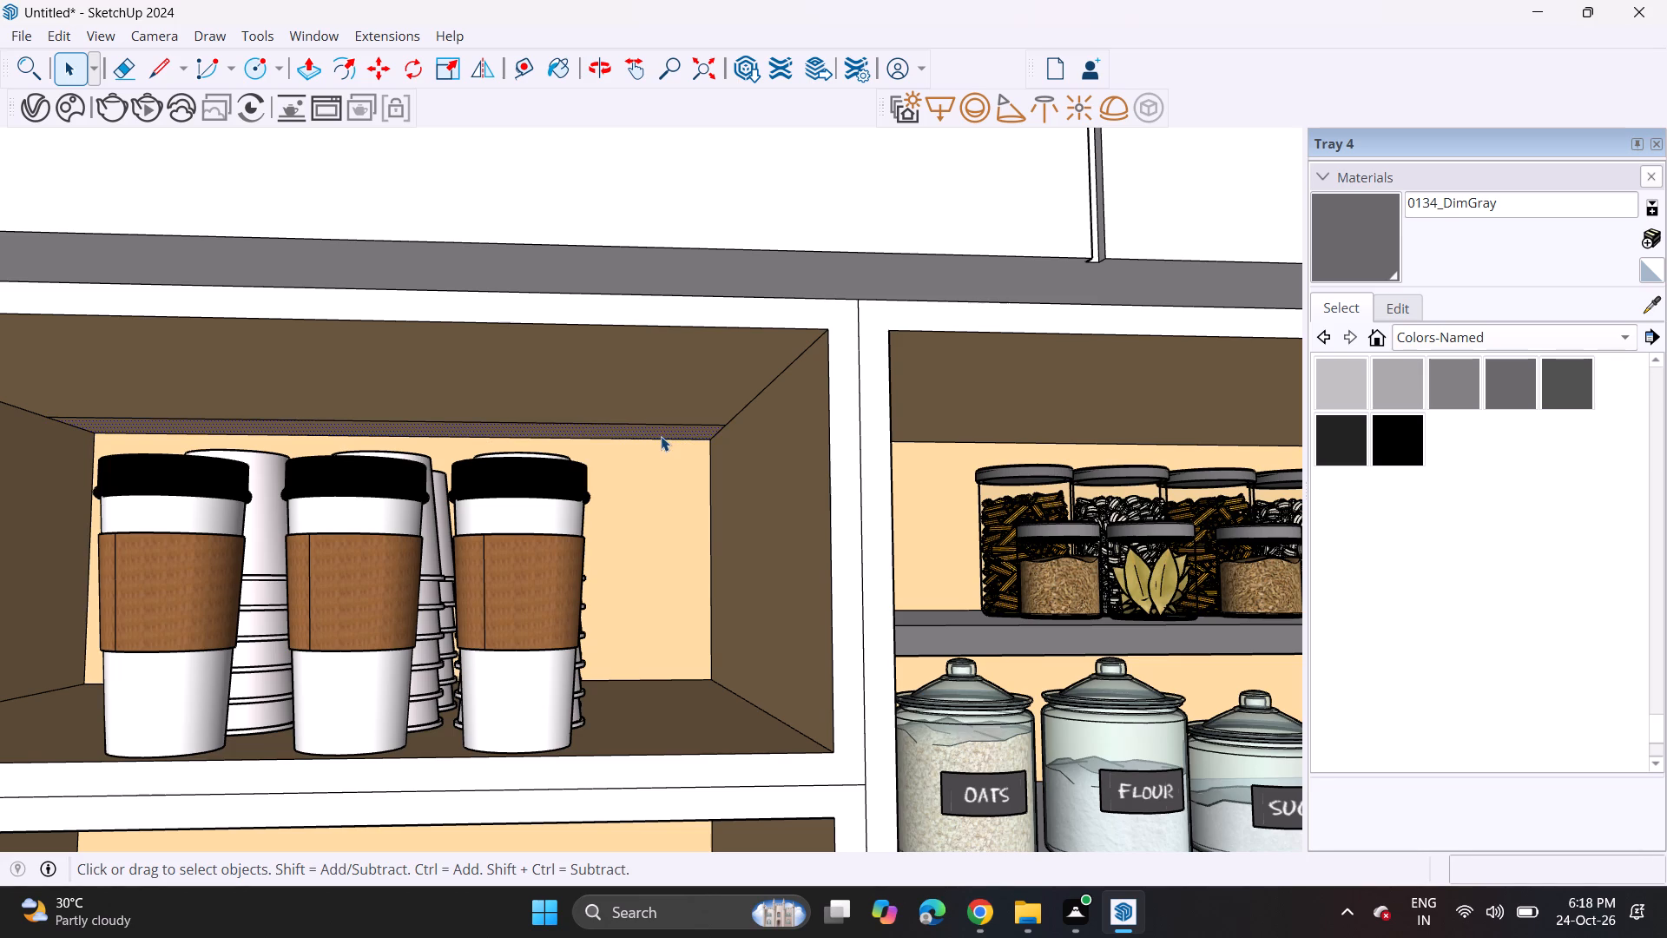
right_click(661, 436)
left_click(735, 596)
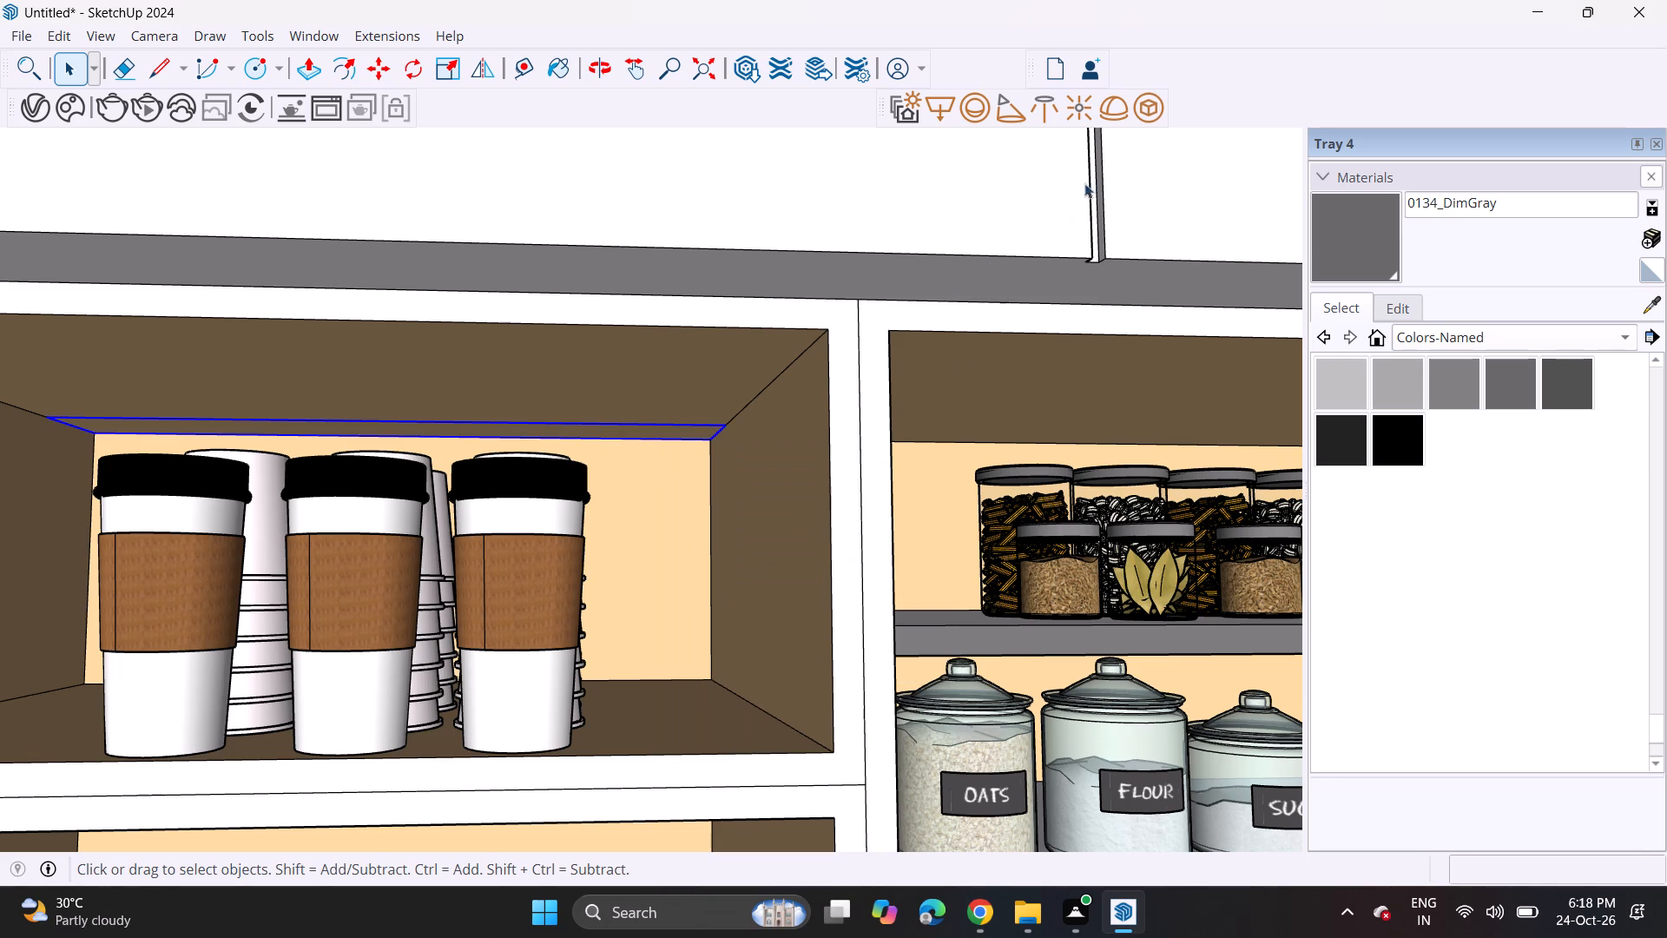
Convert the grouped ceiling strip in the coffee-cup compartment into a V-Ray mesh light.
left_click(1147, 110)
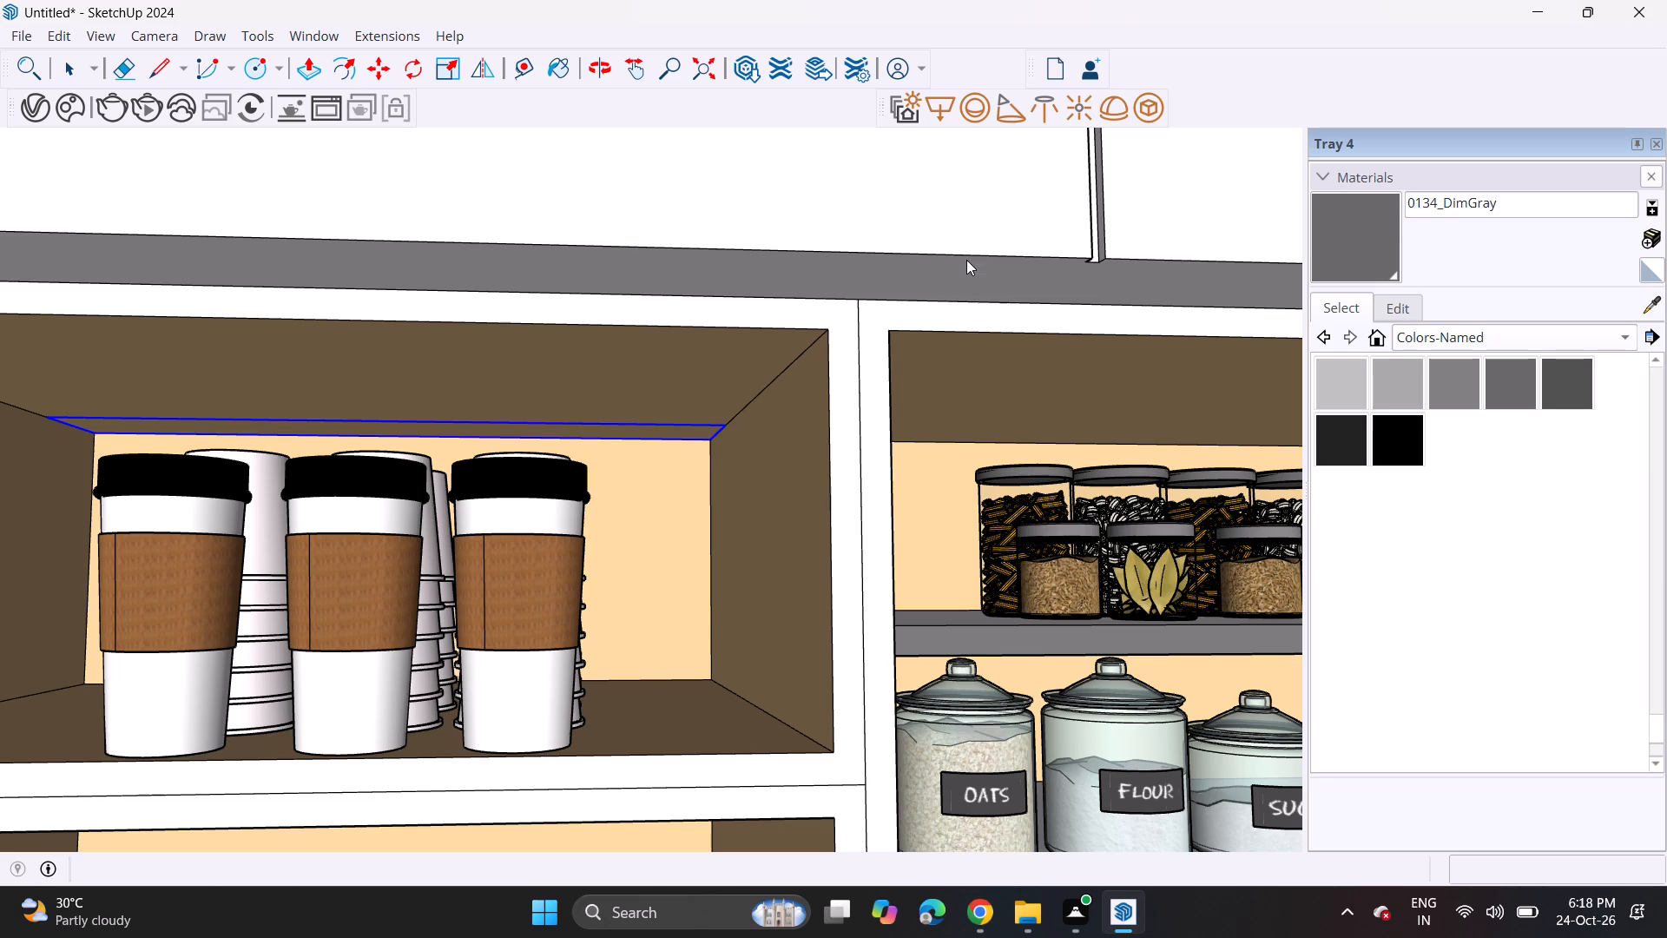
scroll(833, 512, "down", 2)
scroll(826, 514, "up", 1)
scroll(825, 515, "down", 2)
scroll(821, 515, "up", 1)
scroll(820, 515, "down", 2)
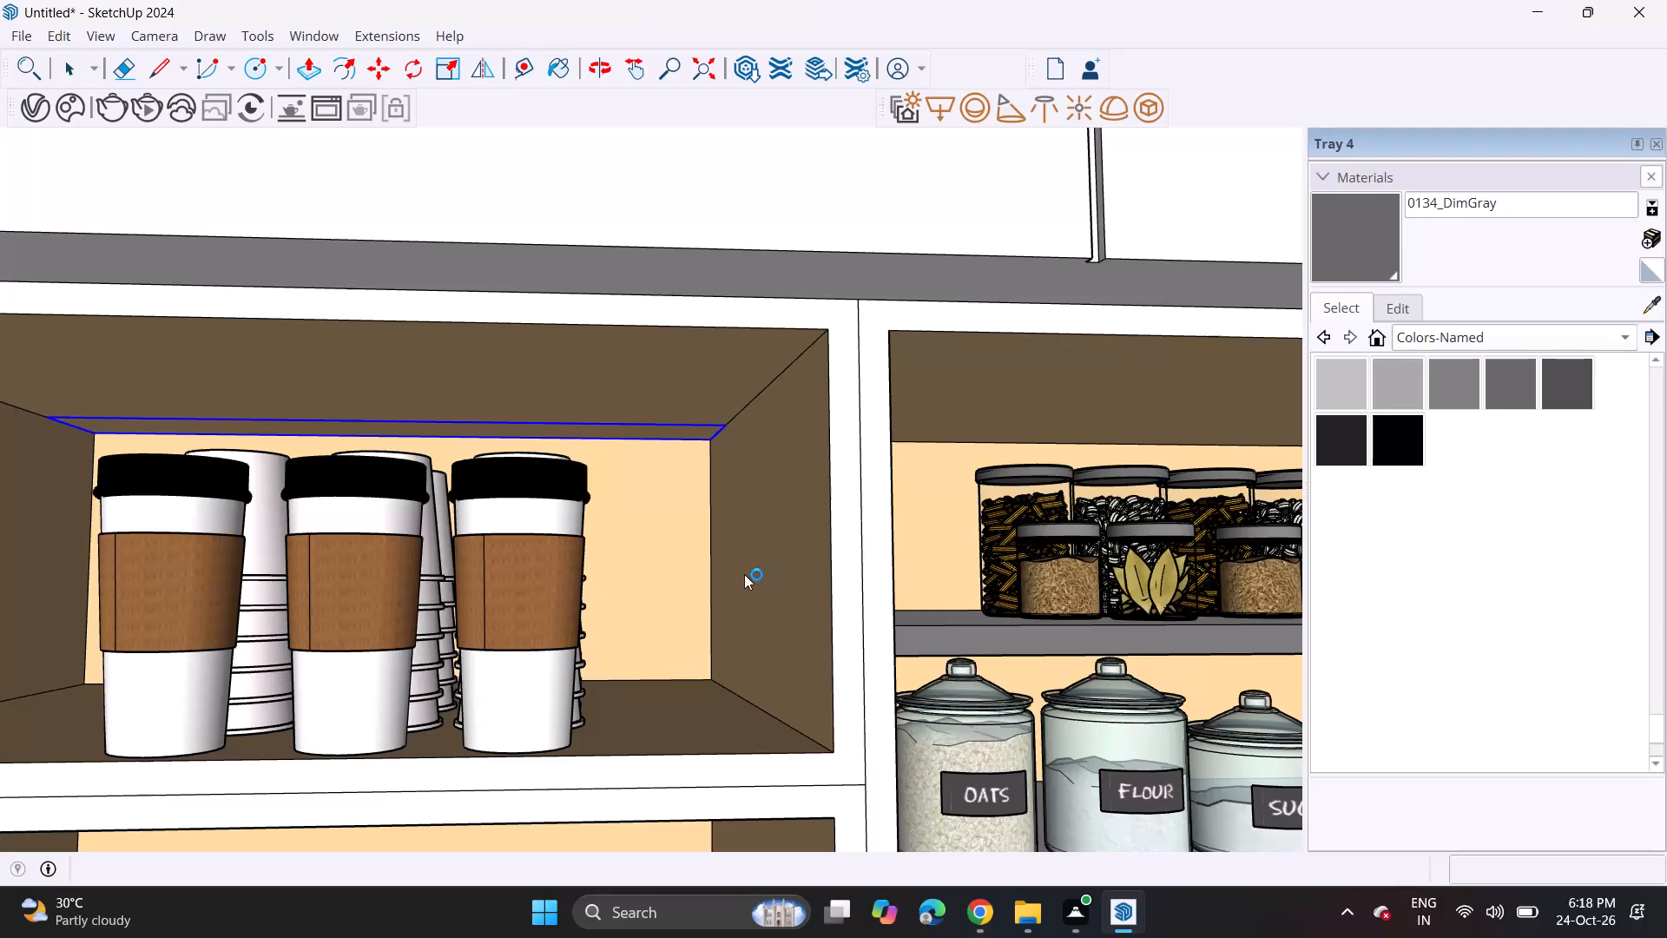
Sample the back panel's BurlyWood material and paint the grey ceiling of the Café, Açúcar and Sal compartment with it.
scroll(730, 578, "down", 10)
scroll(632, 532, "down", 6)
middle_click_drag(716, 617, 691, 460)
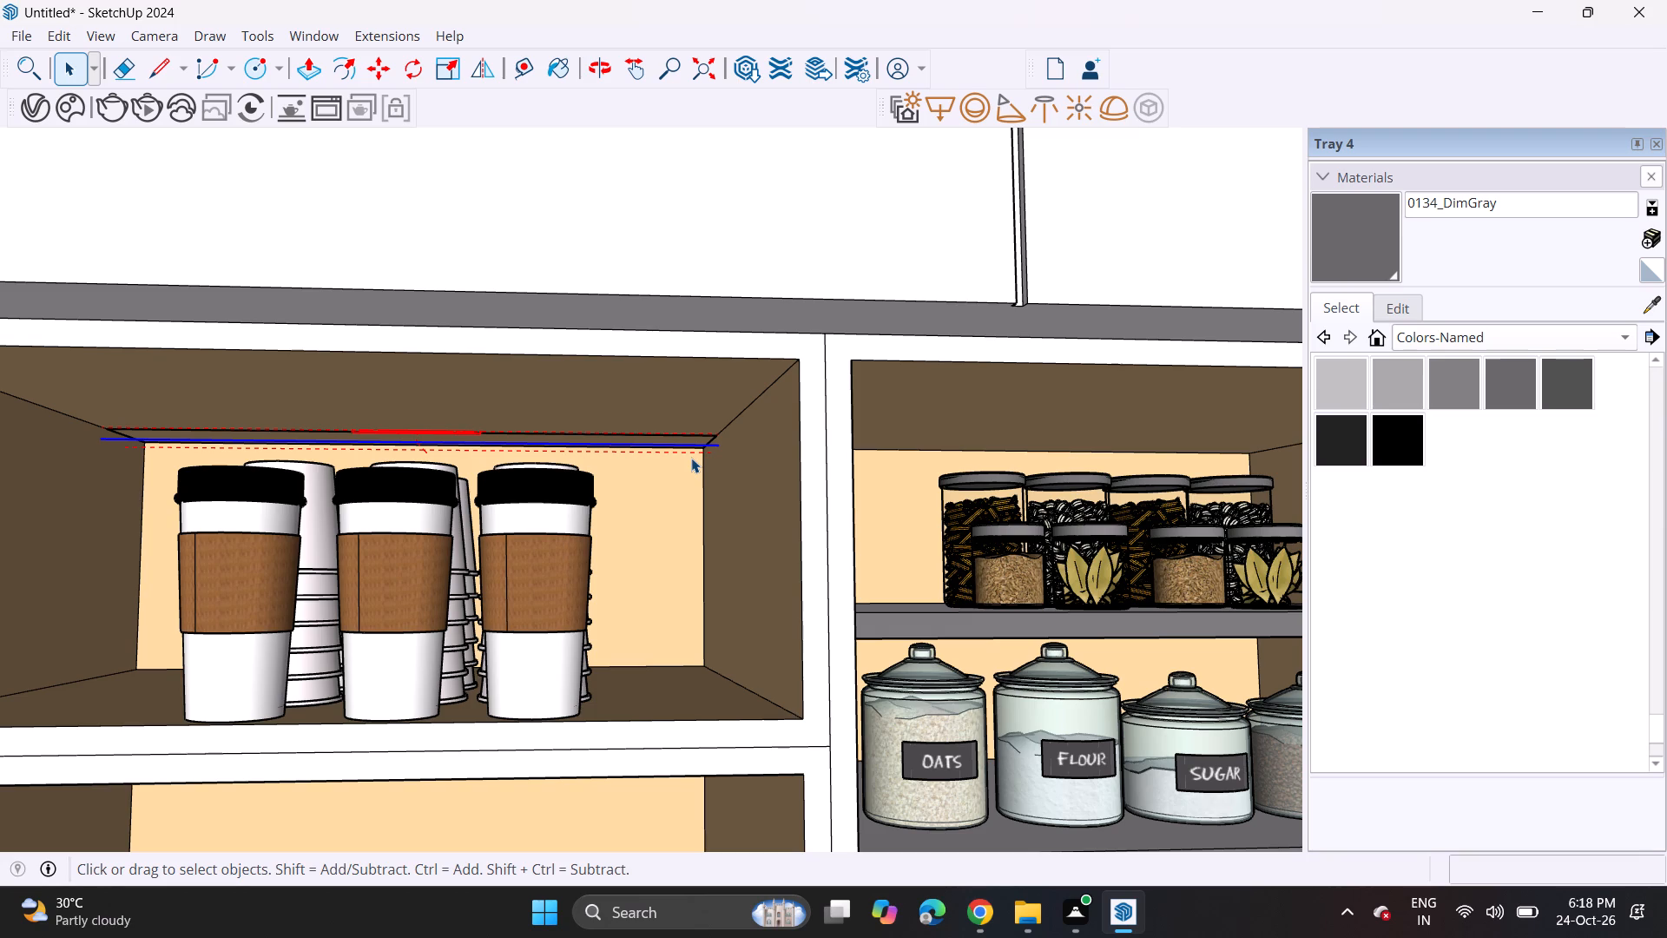
scroll(645, 478, "down", 4)
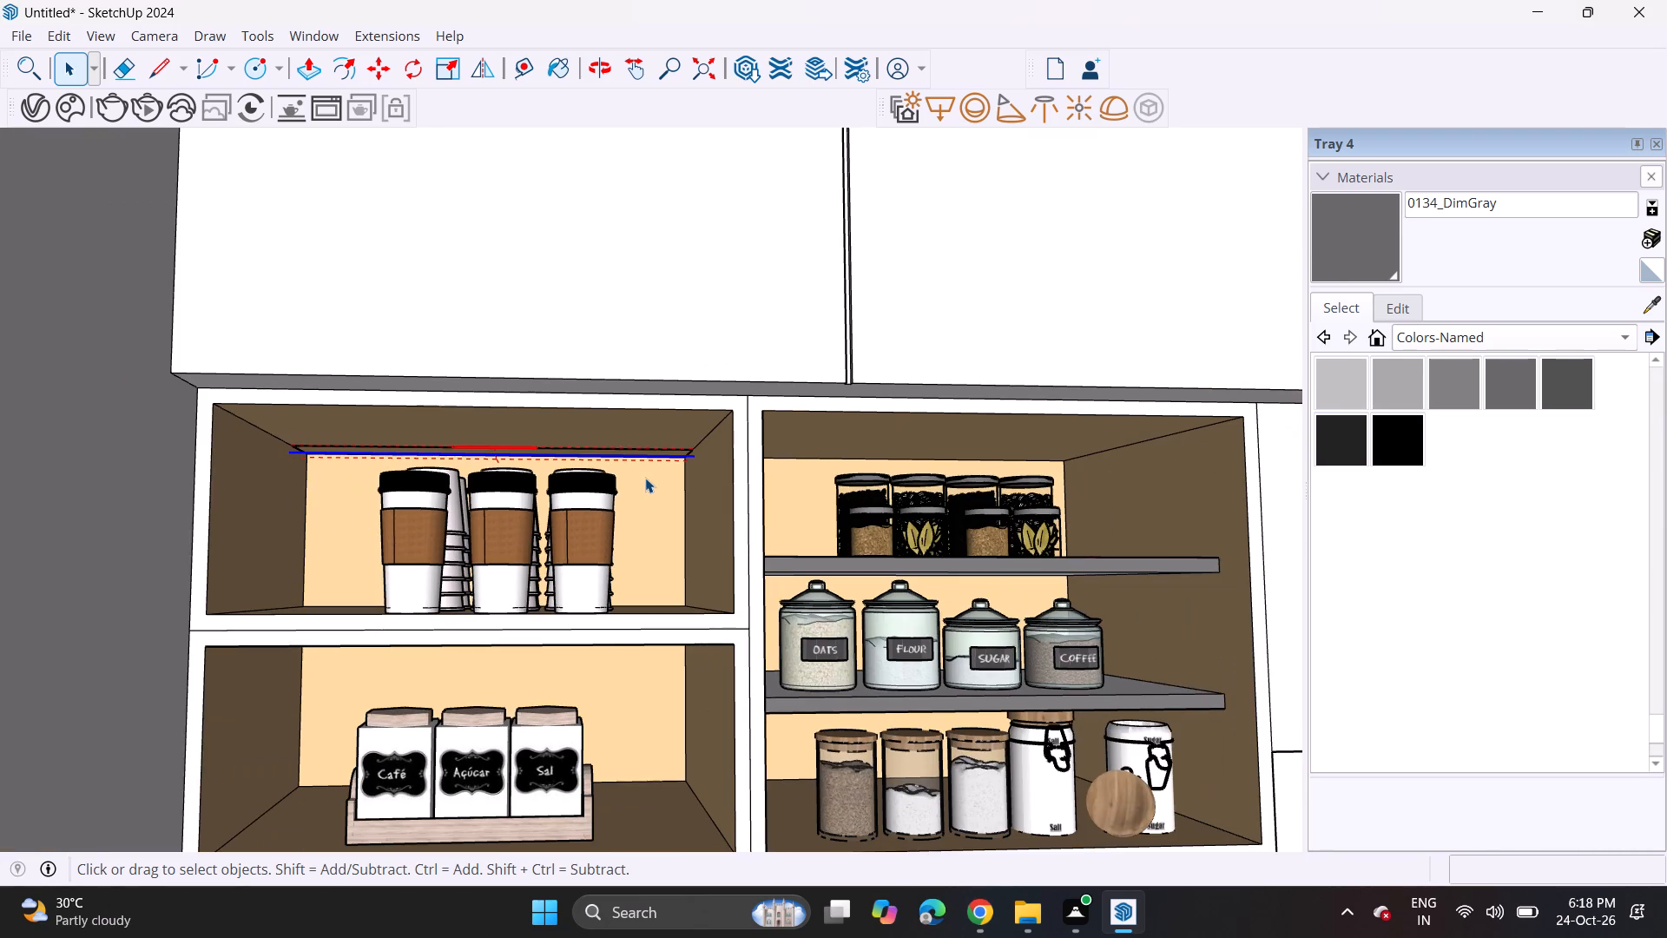
middle_click_drag(629, 630, 623, 423)
scroll(573, 485, "up", 4)
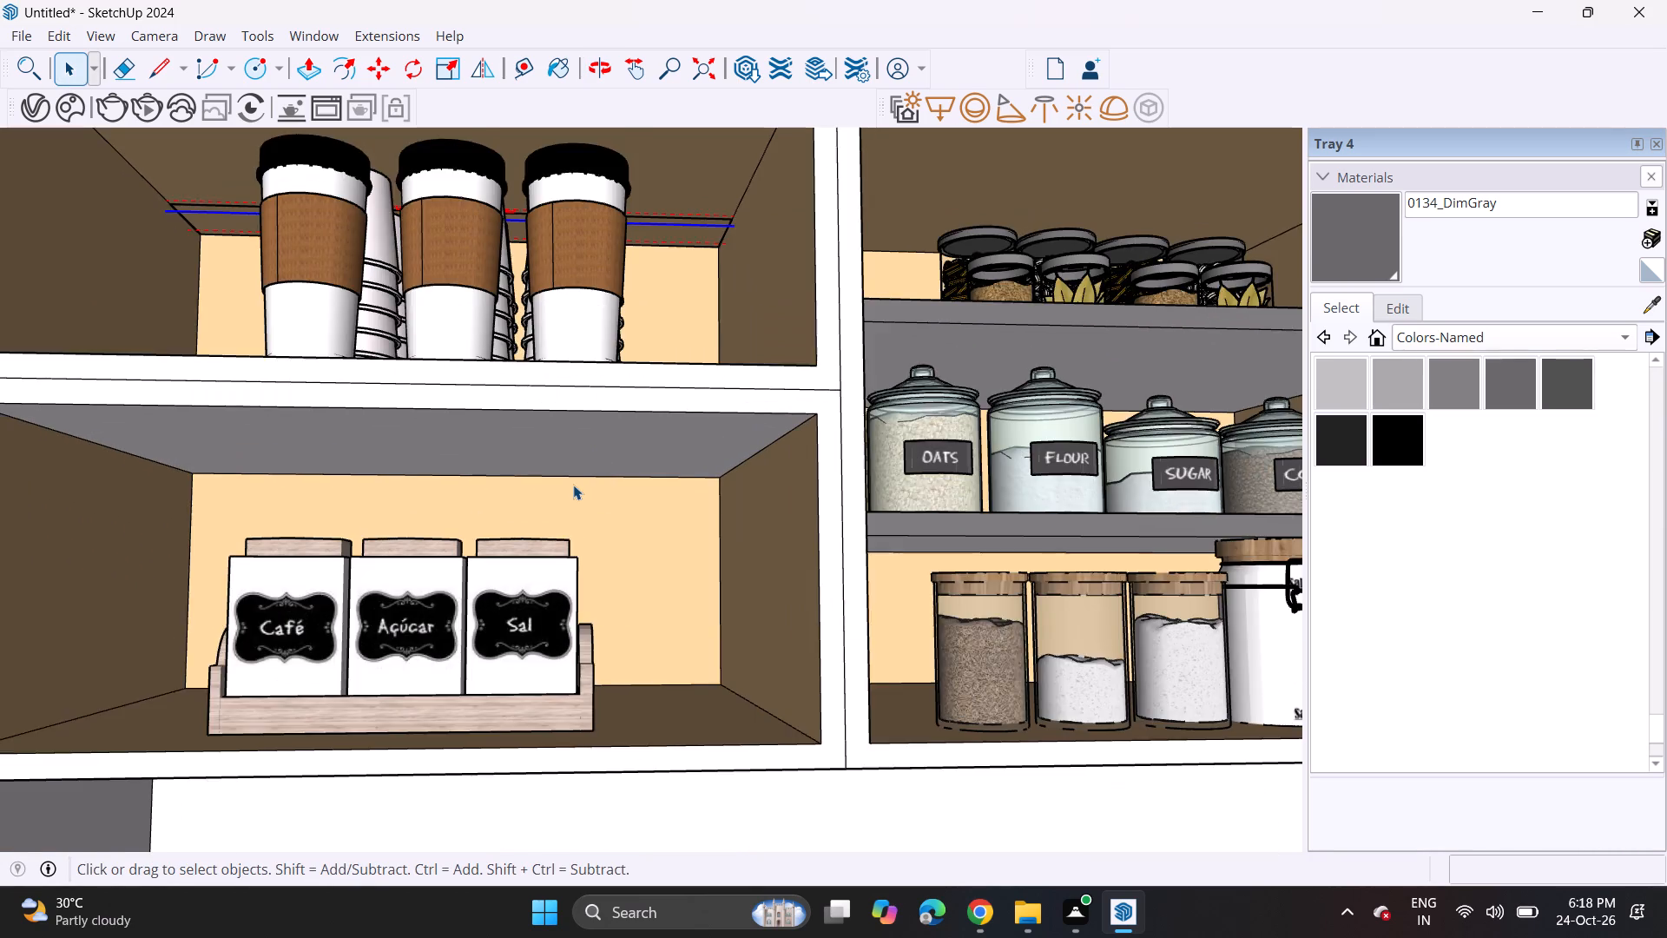
scroll(573, 485, "up", 3)
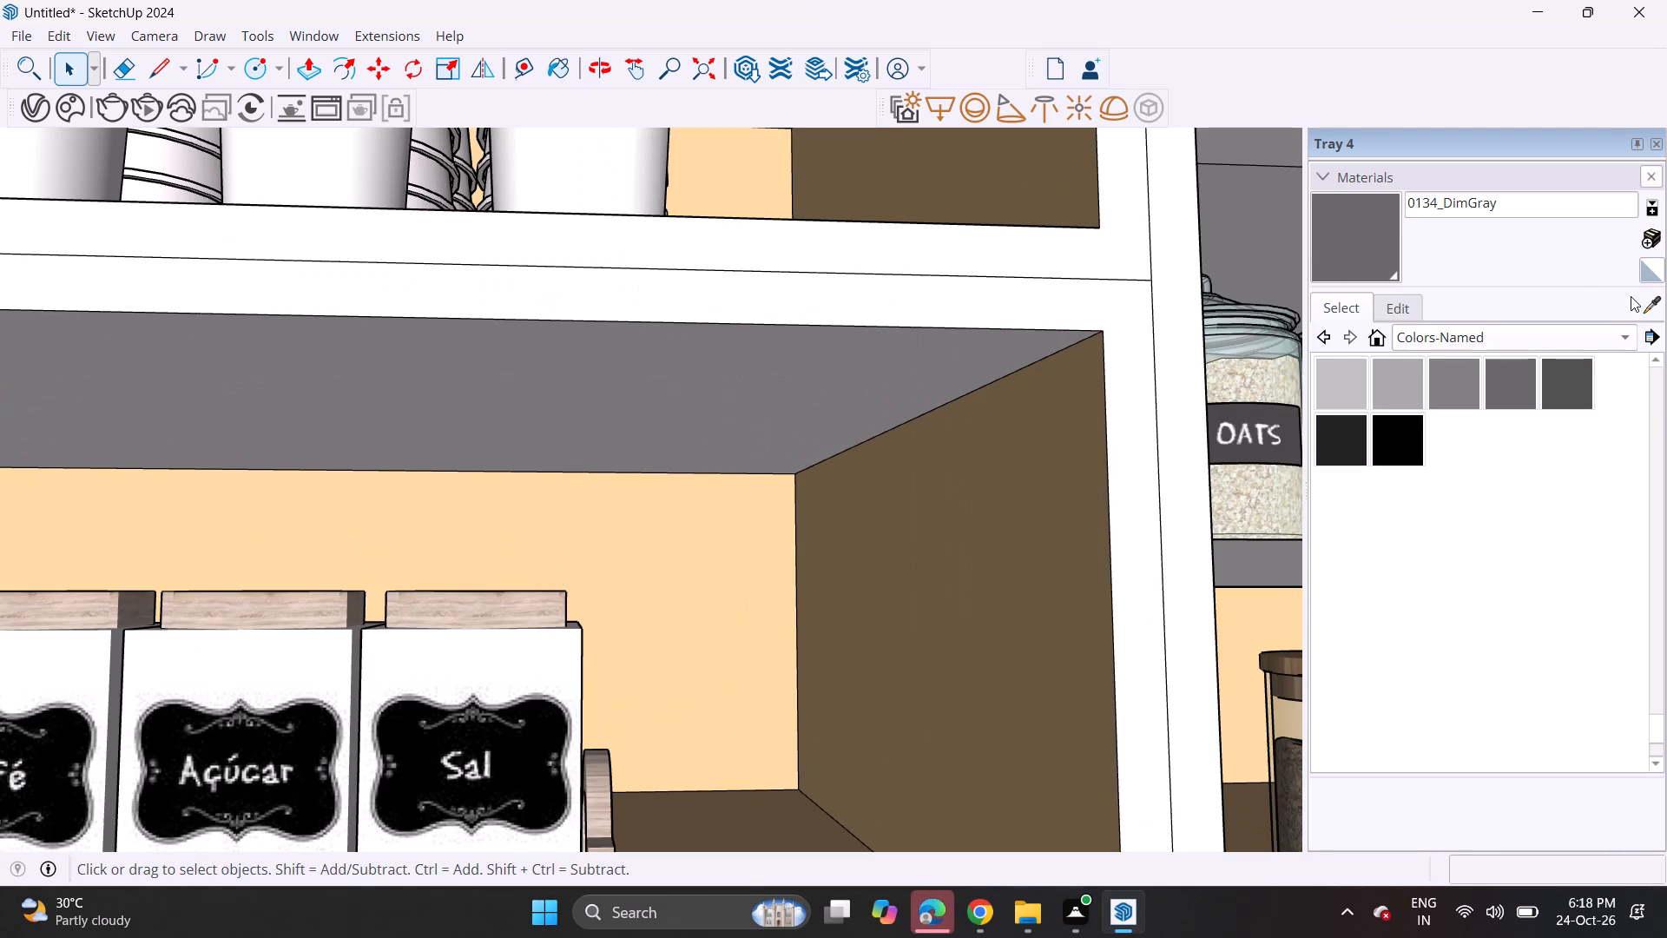
left_click(1653, 298)
left_click(760, 561)
left_click(756, 460)
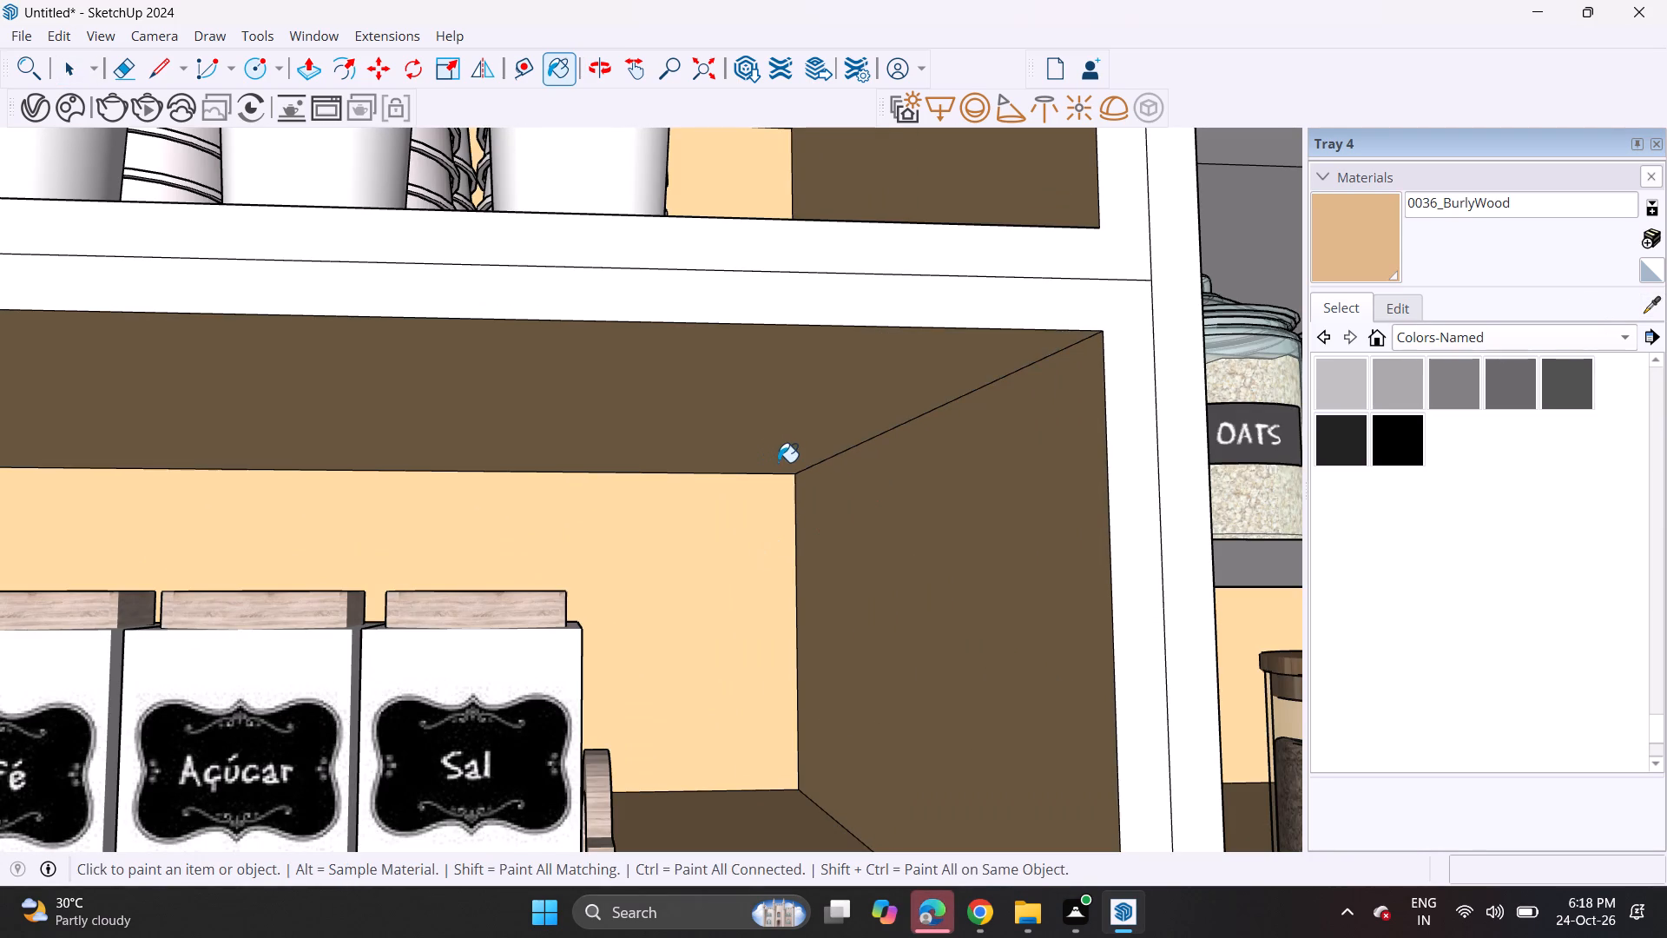
Copy the top back edge of the Café, Açúcar and Sal compartment forward about 5" along its ceiling to outline a strip.
key("space")
left_click(615, 469)
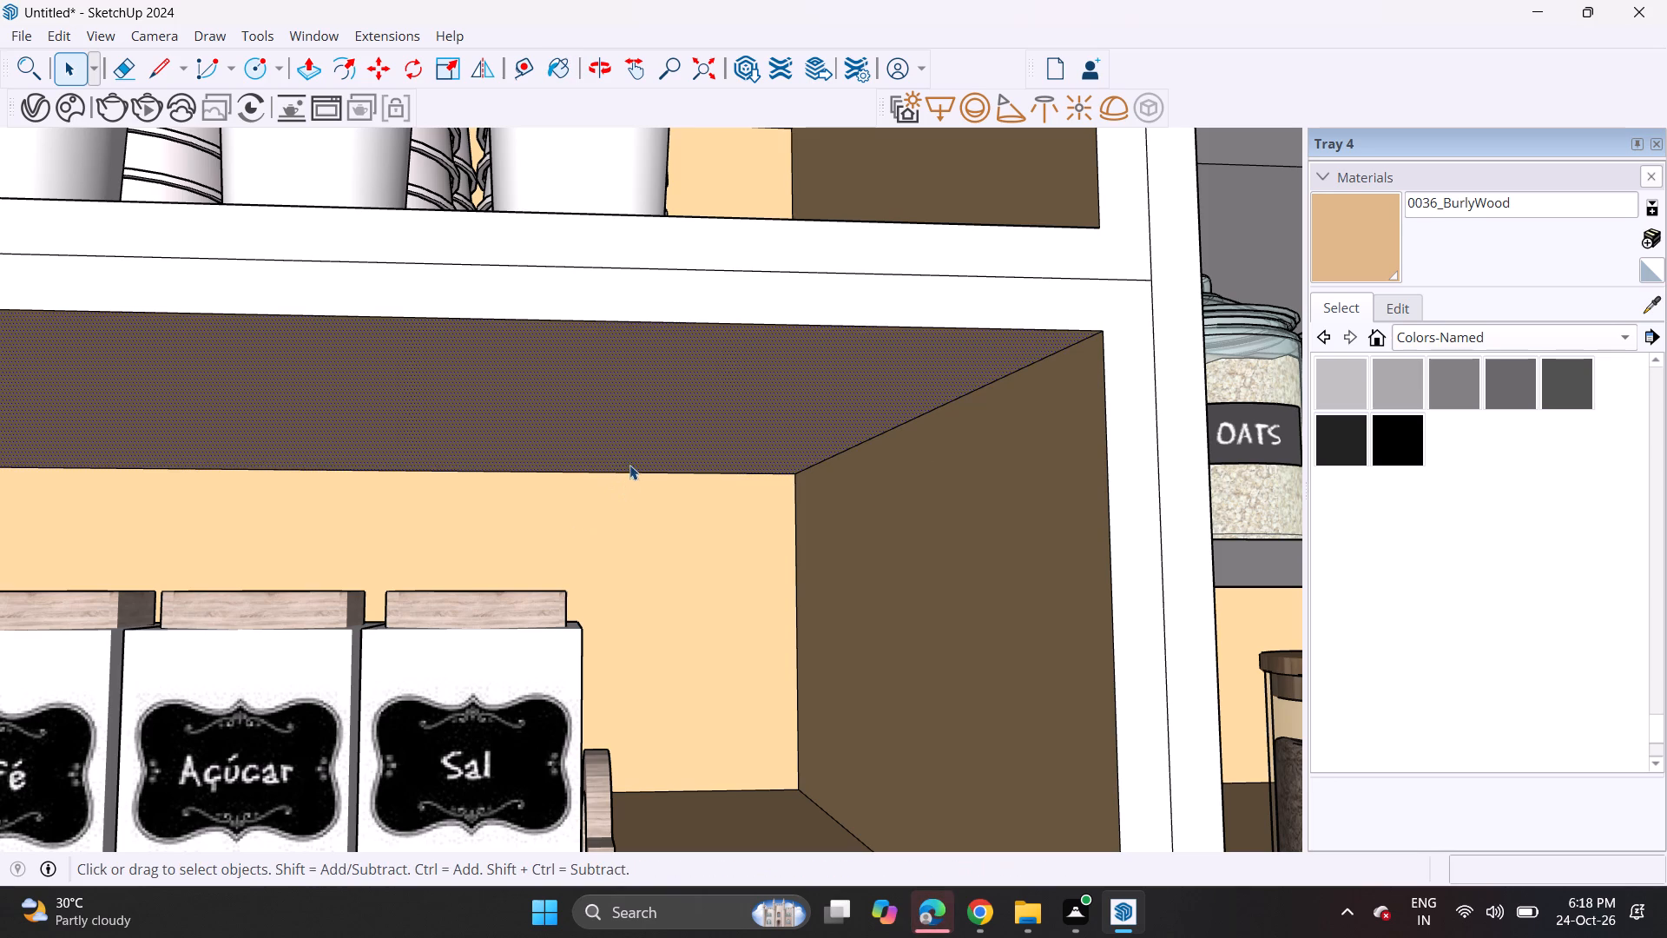
left_click(630, 465)
left_click(632, 479)
left_click(649, 472)
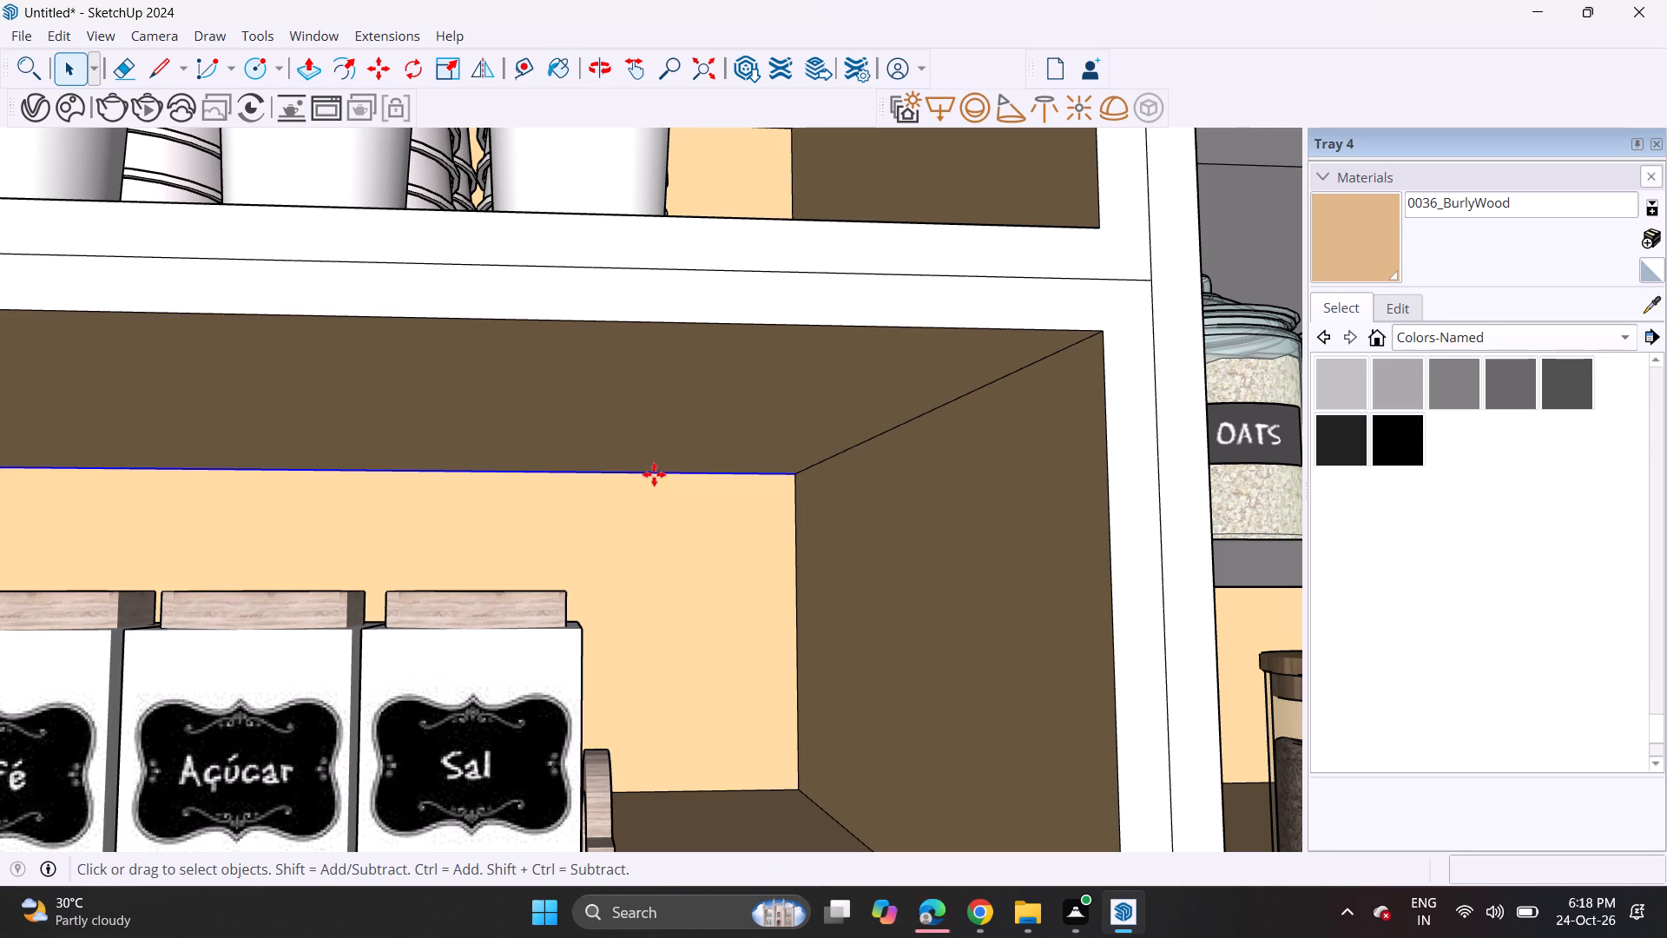
key("m")
left_click(800, 473)
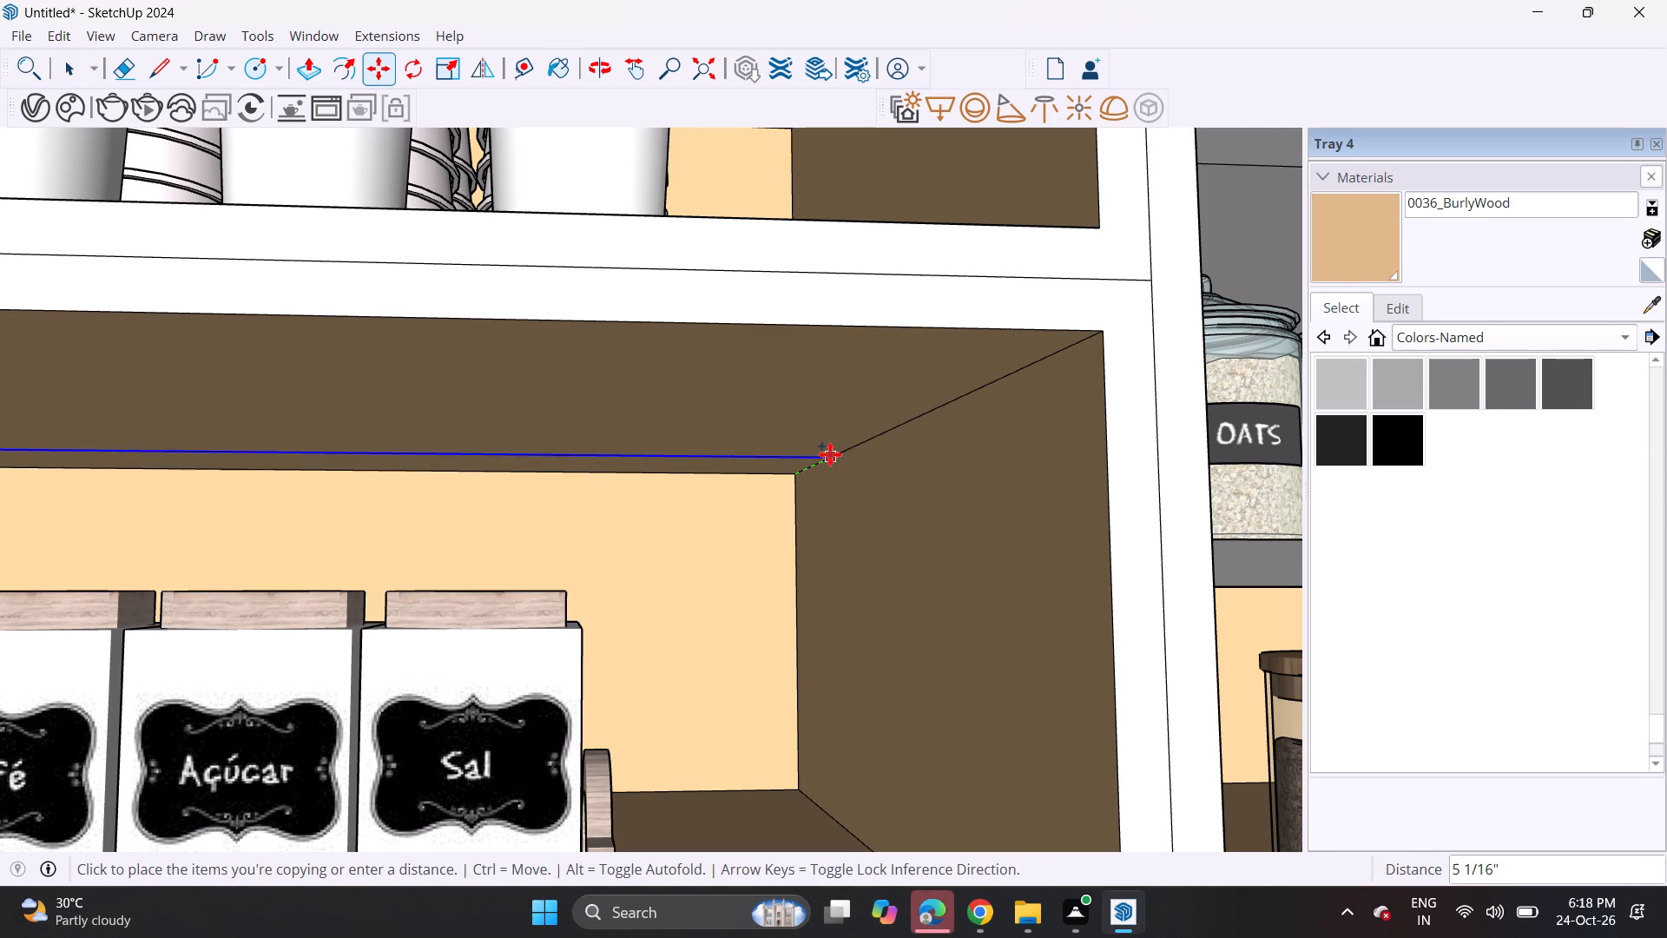
left_click(830, 454)
key("space")
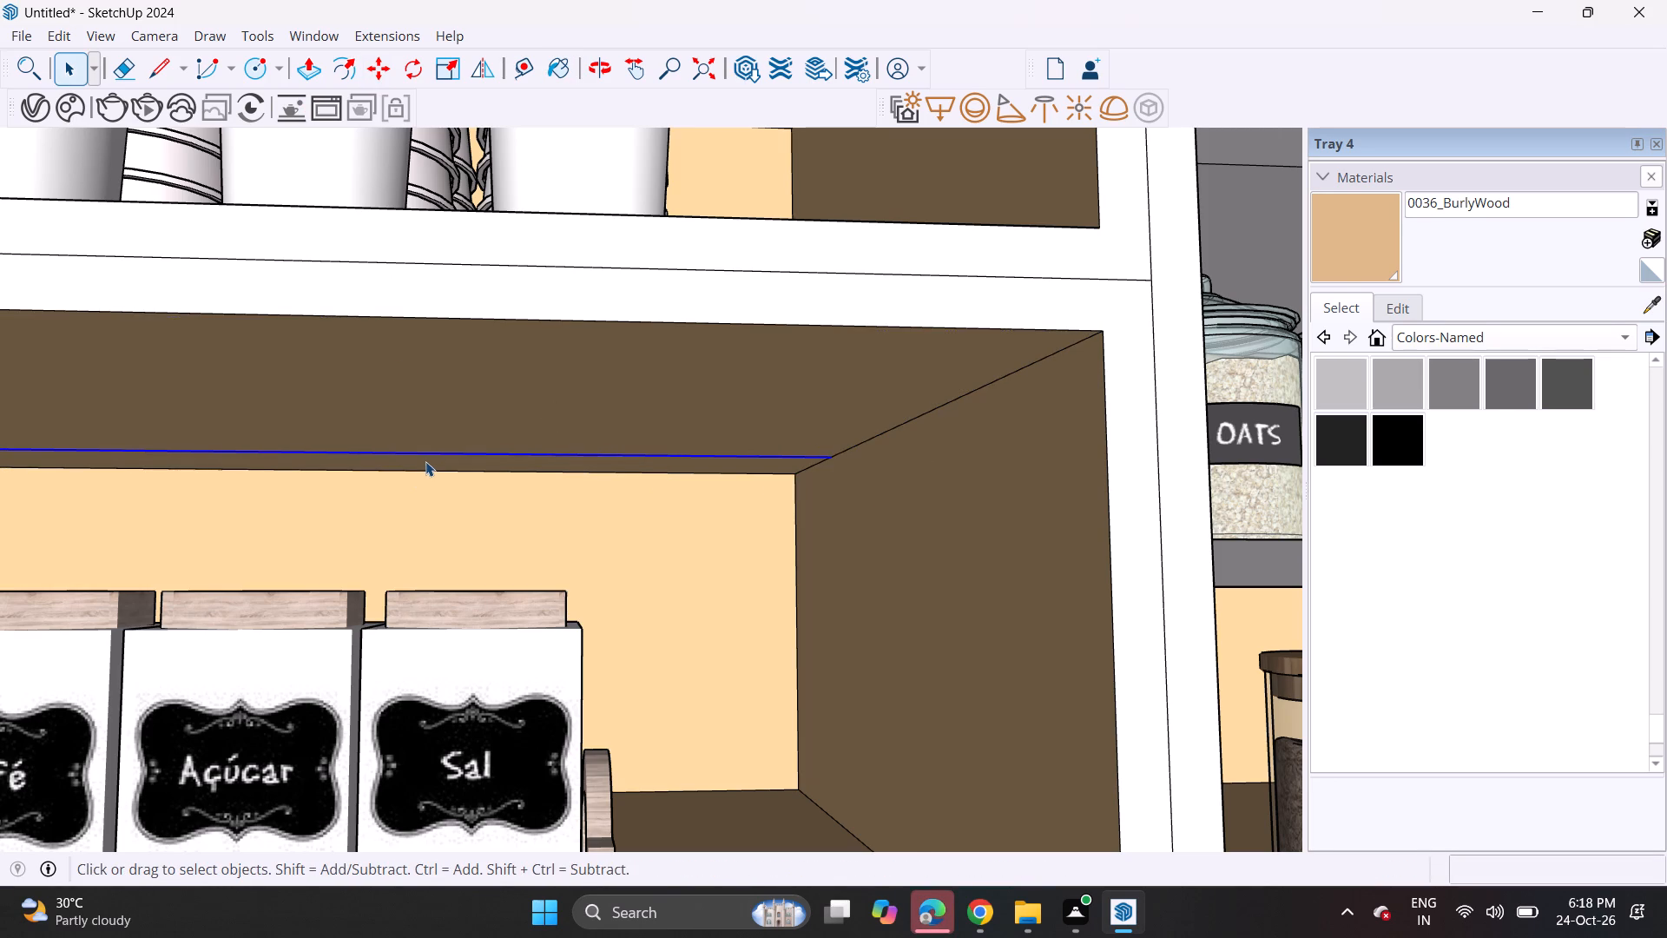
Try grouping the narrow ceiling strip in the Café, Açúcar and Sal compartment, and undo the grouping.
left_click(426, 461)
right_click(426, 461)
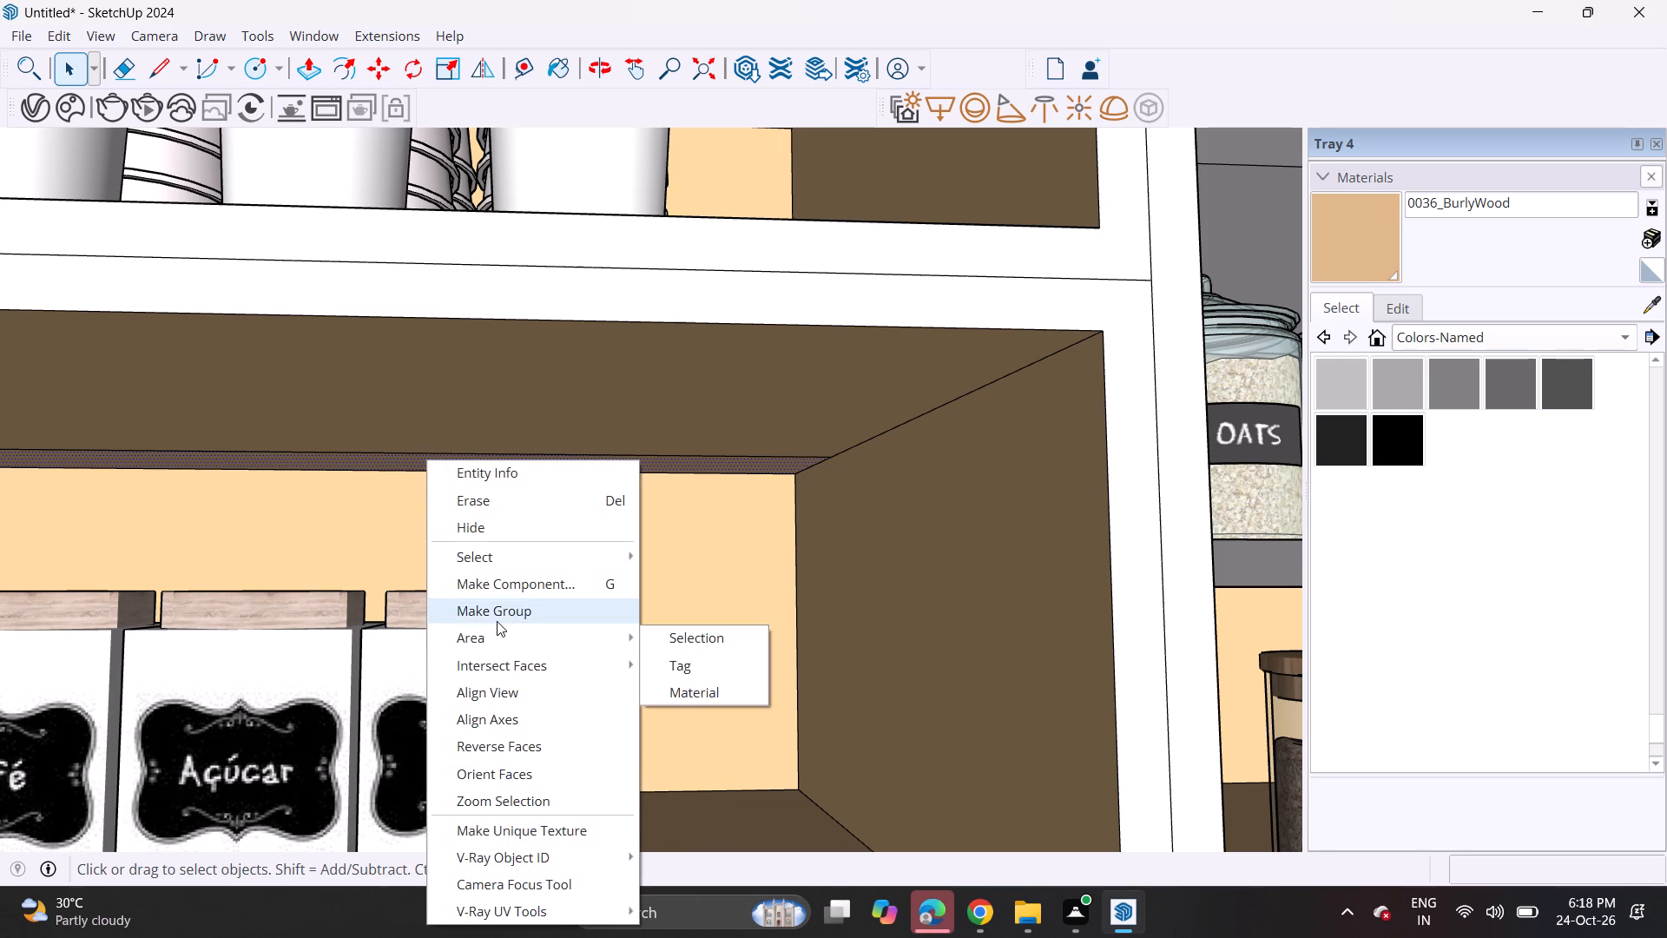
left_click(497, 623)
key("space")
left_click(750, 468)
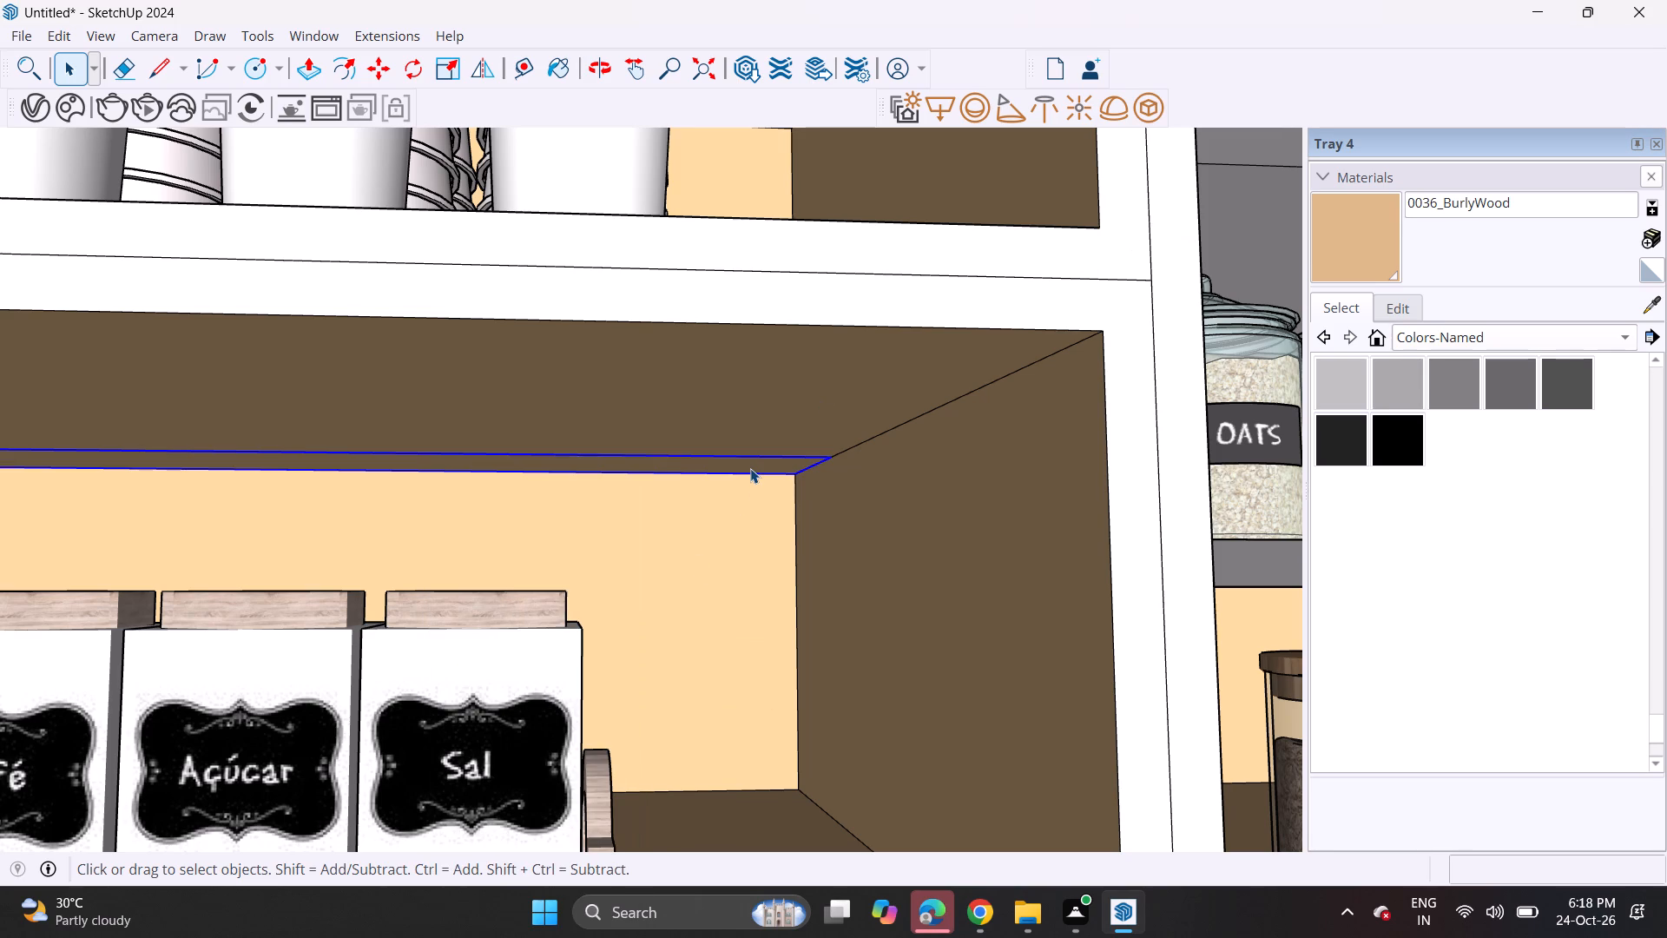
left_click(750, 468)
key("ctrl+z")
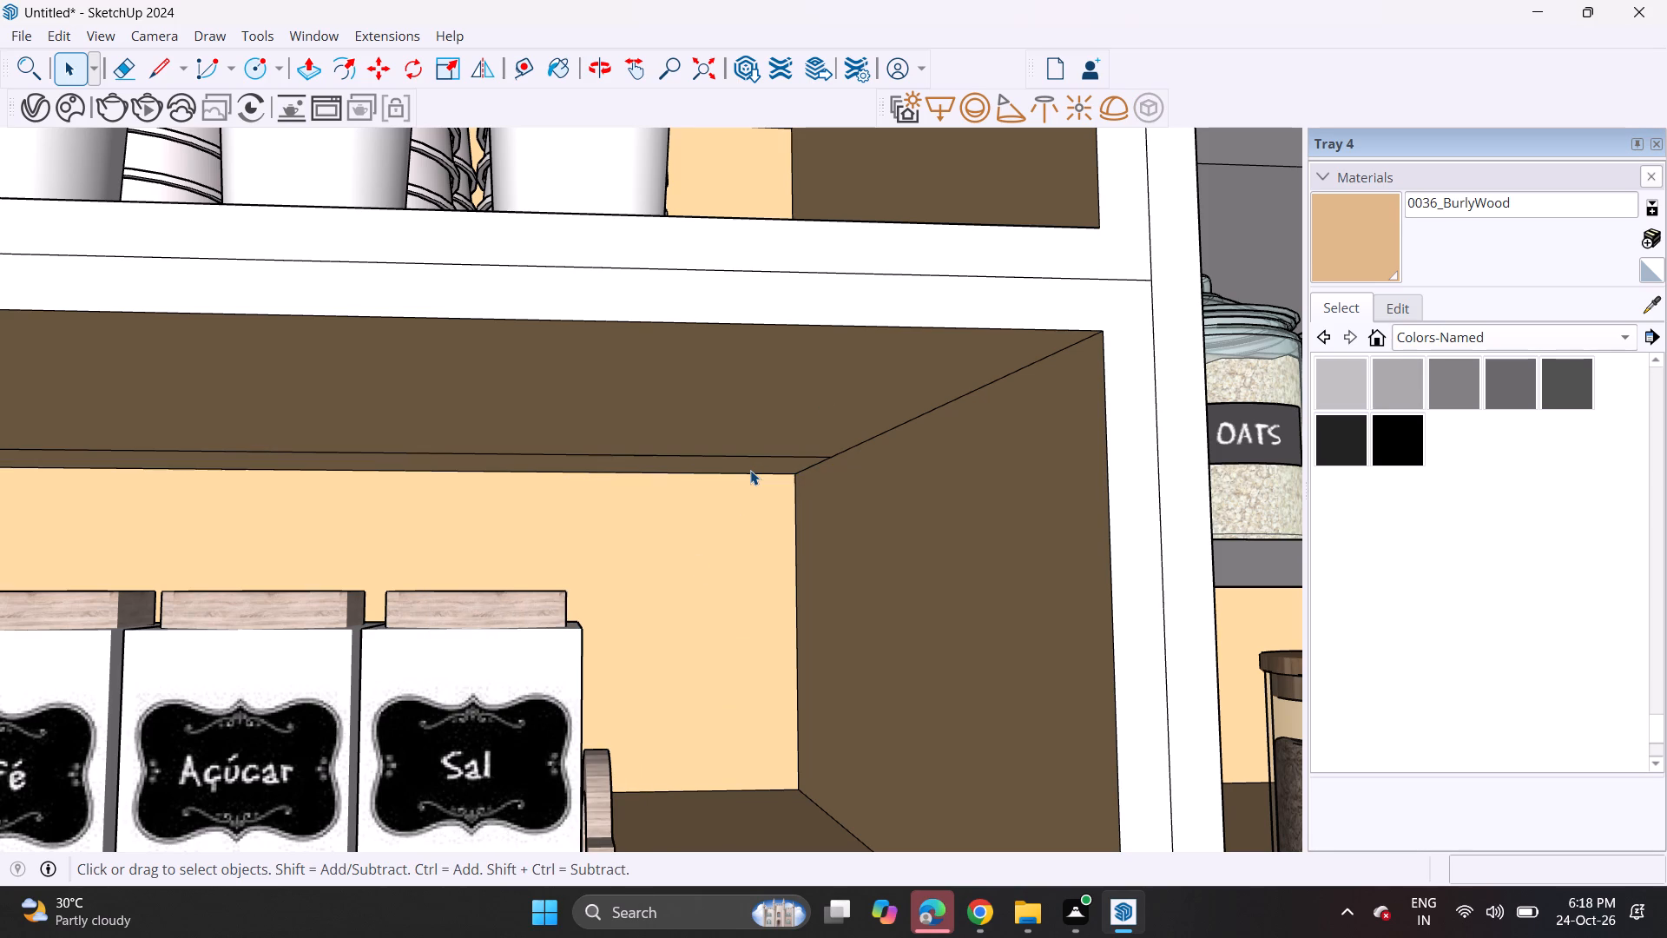
Group the narrow ceiling strip in the Café, Açúcar and Sal compartment and convert it into a V-Ray mesh light.
left_click(750, 470)
right_click(750, 470)
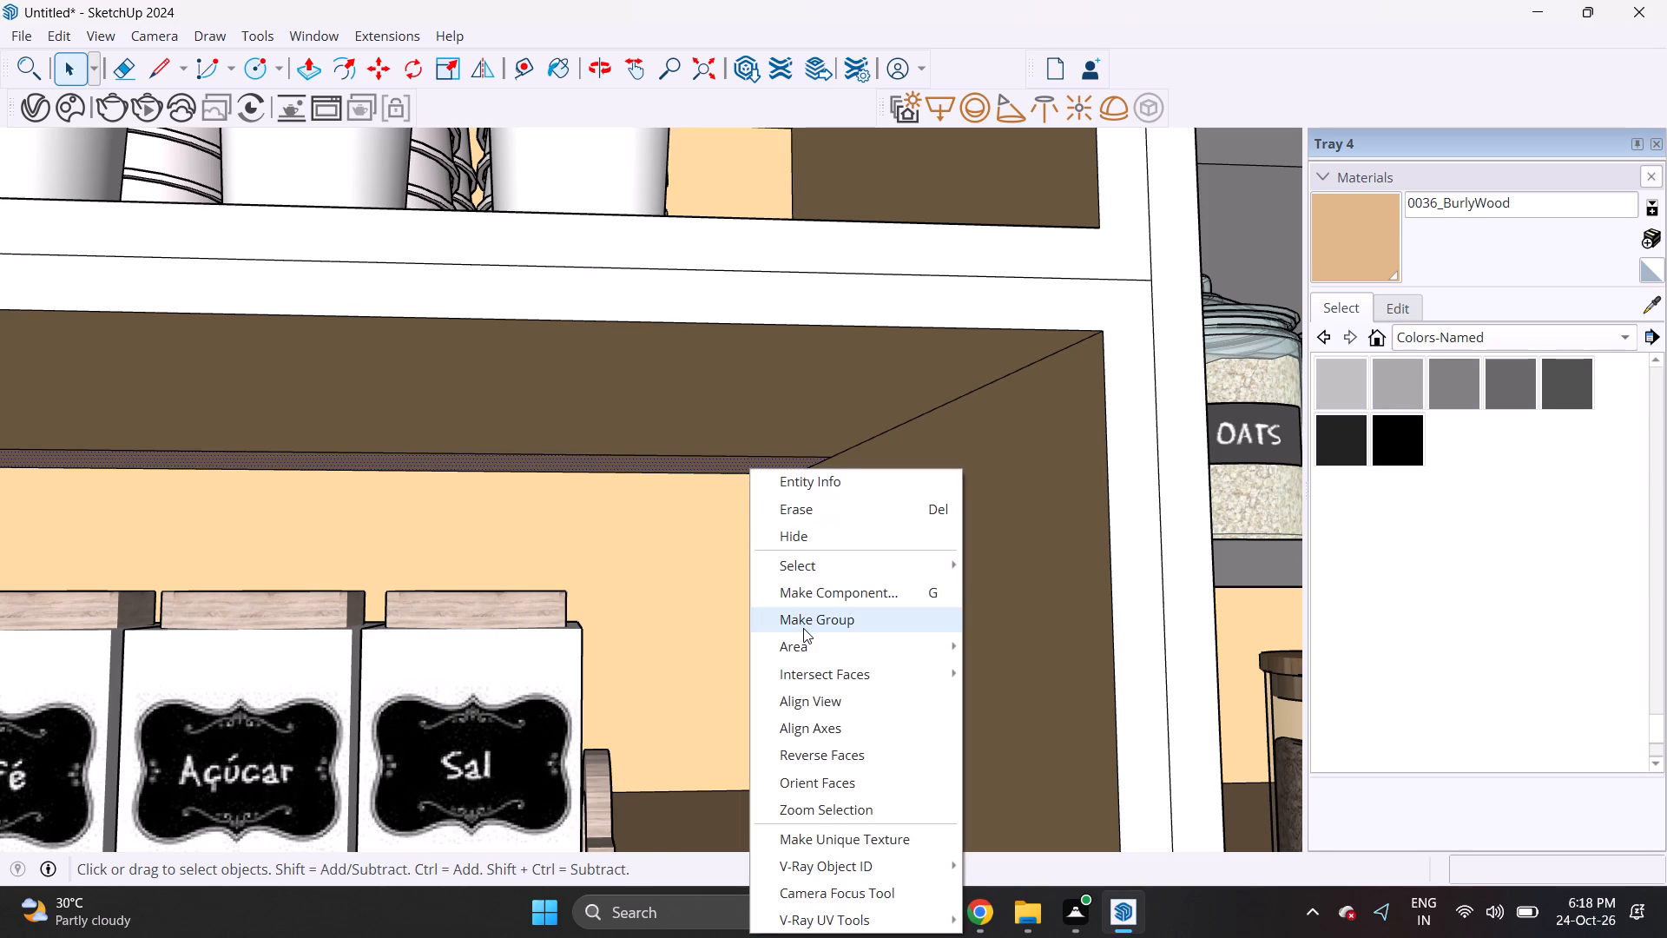
left_click(803, 628)
left_click(1148, 122)
Copy the top back edge of the neighbouring jar unit's top compartment forward about 2 3/4" along its ceiling.
scroll(1097, 151, "down", 2)
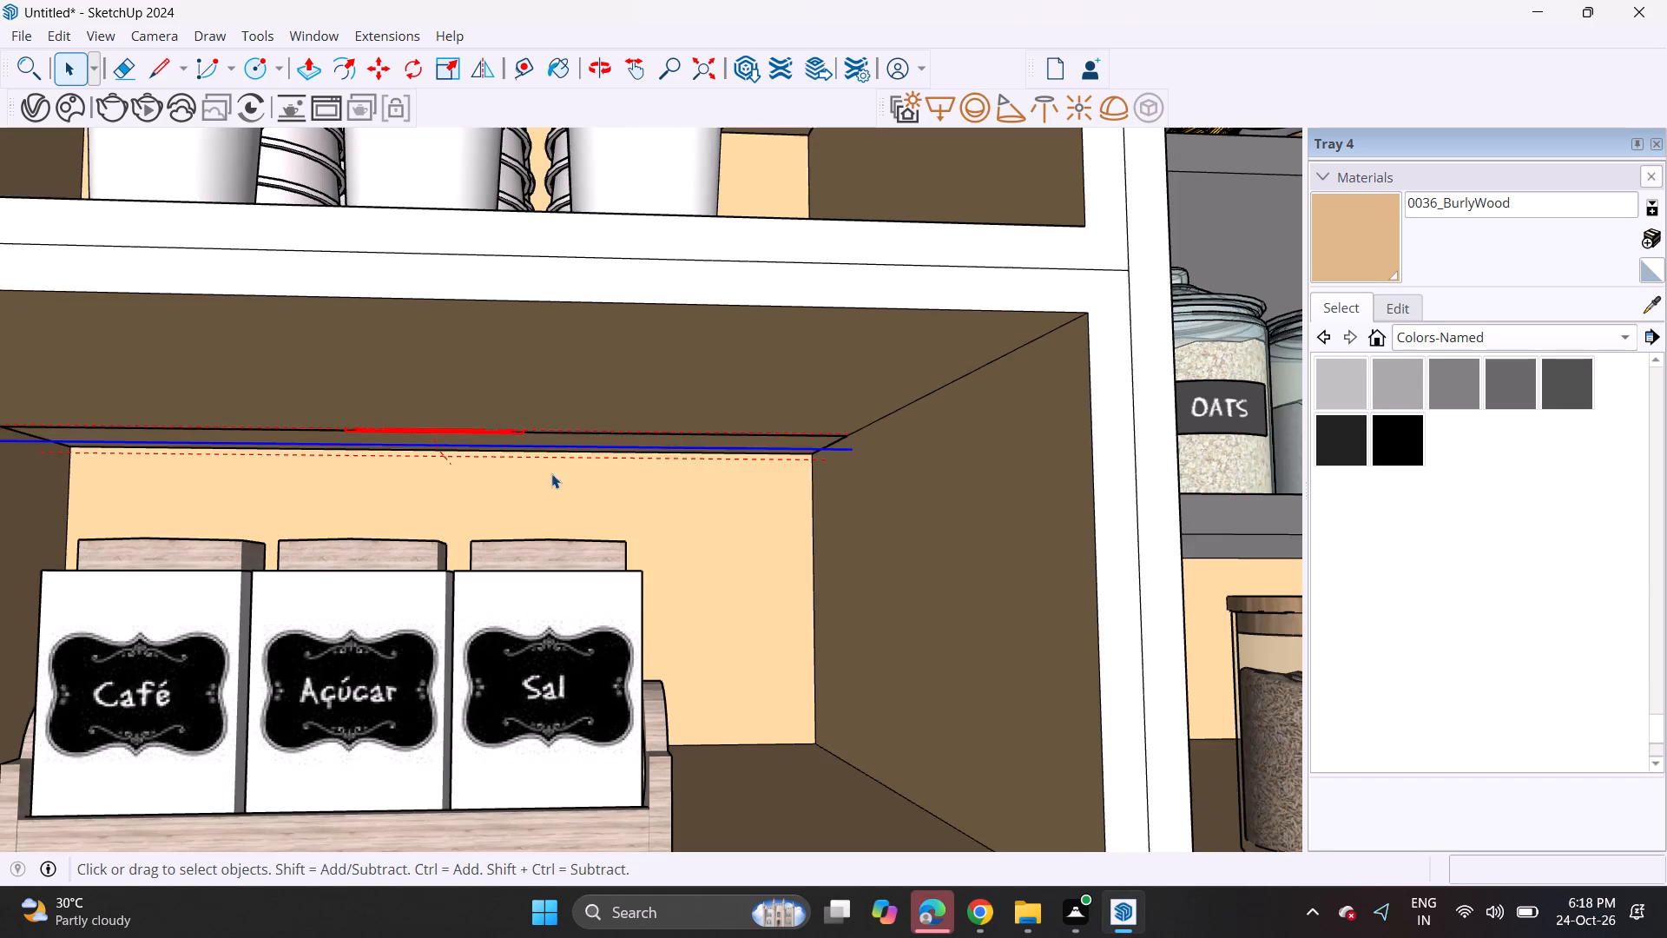
scroll(369, 520, "down", 8)
scroll(404, 504, "up", 1)
scroll(404, 504, "down", 9)
middle_click_drag(417, 513, 396, 548)
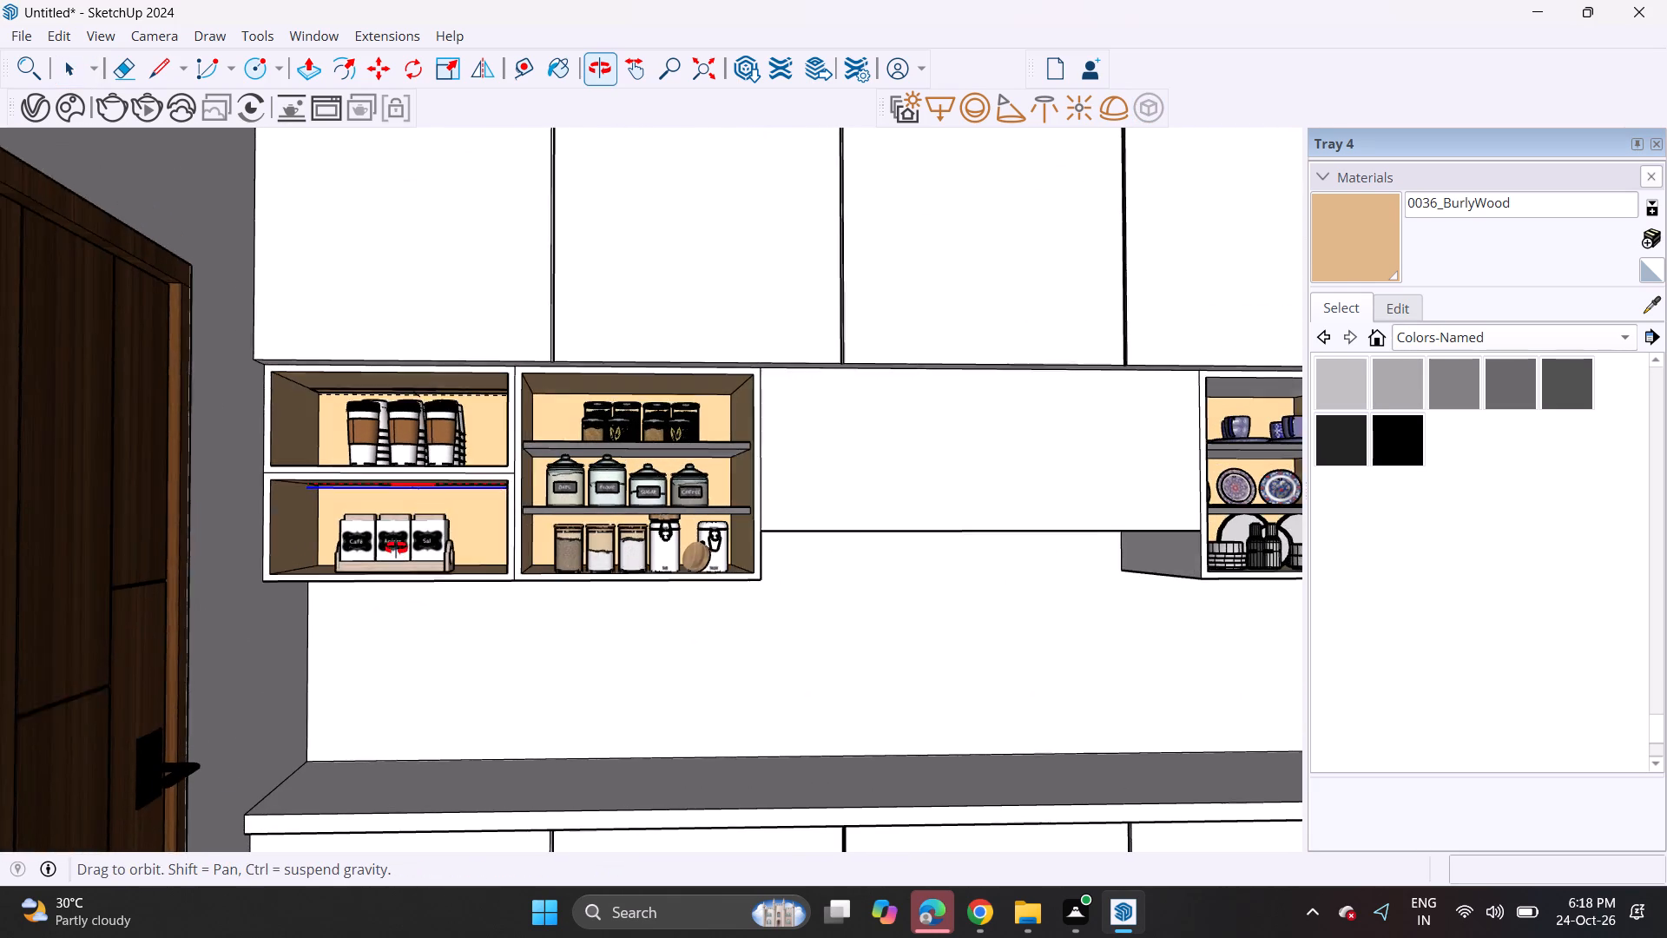
middle_click_drag(396, 548, 401, 549)
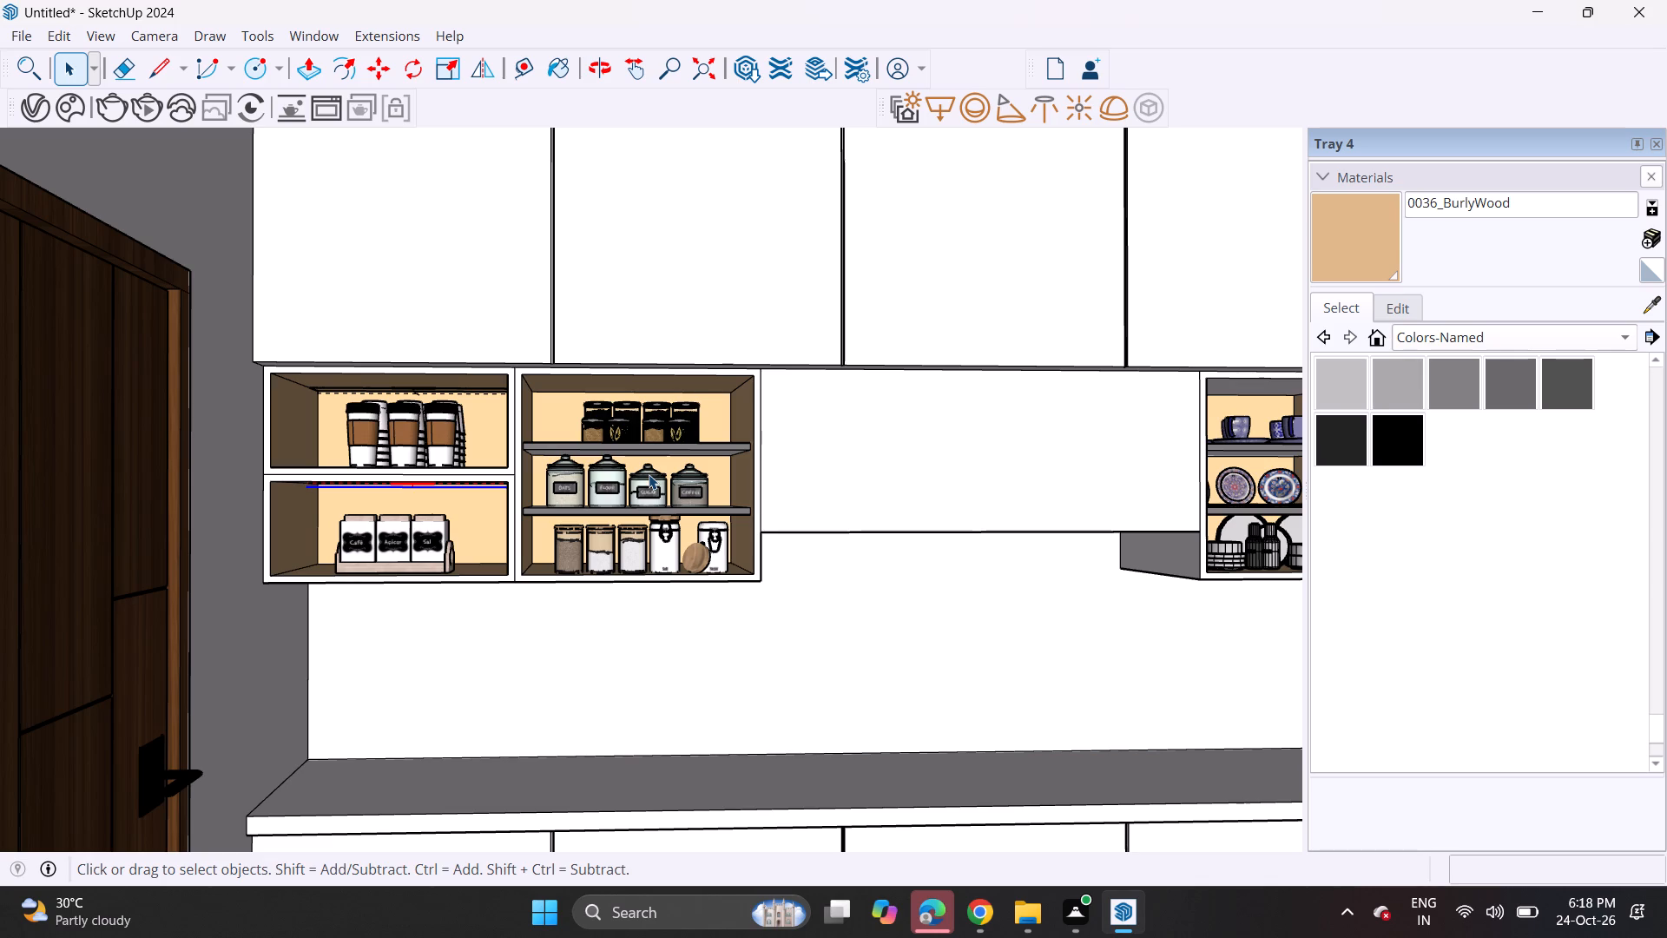
scroll(732, 424, "up", 10)
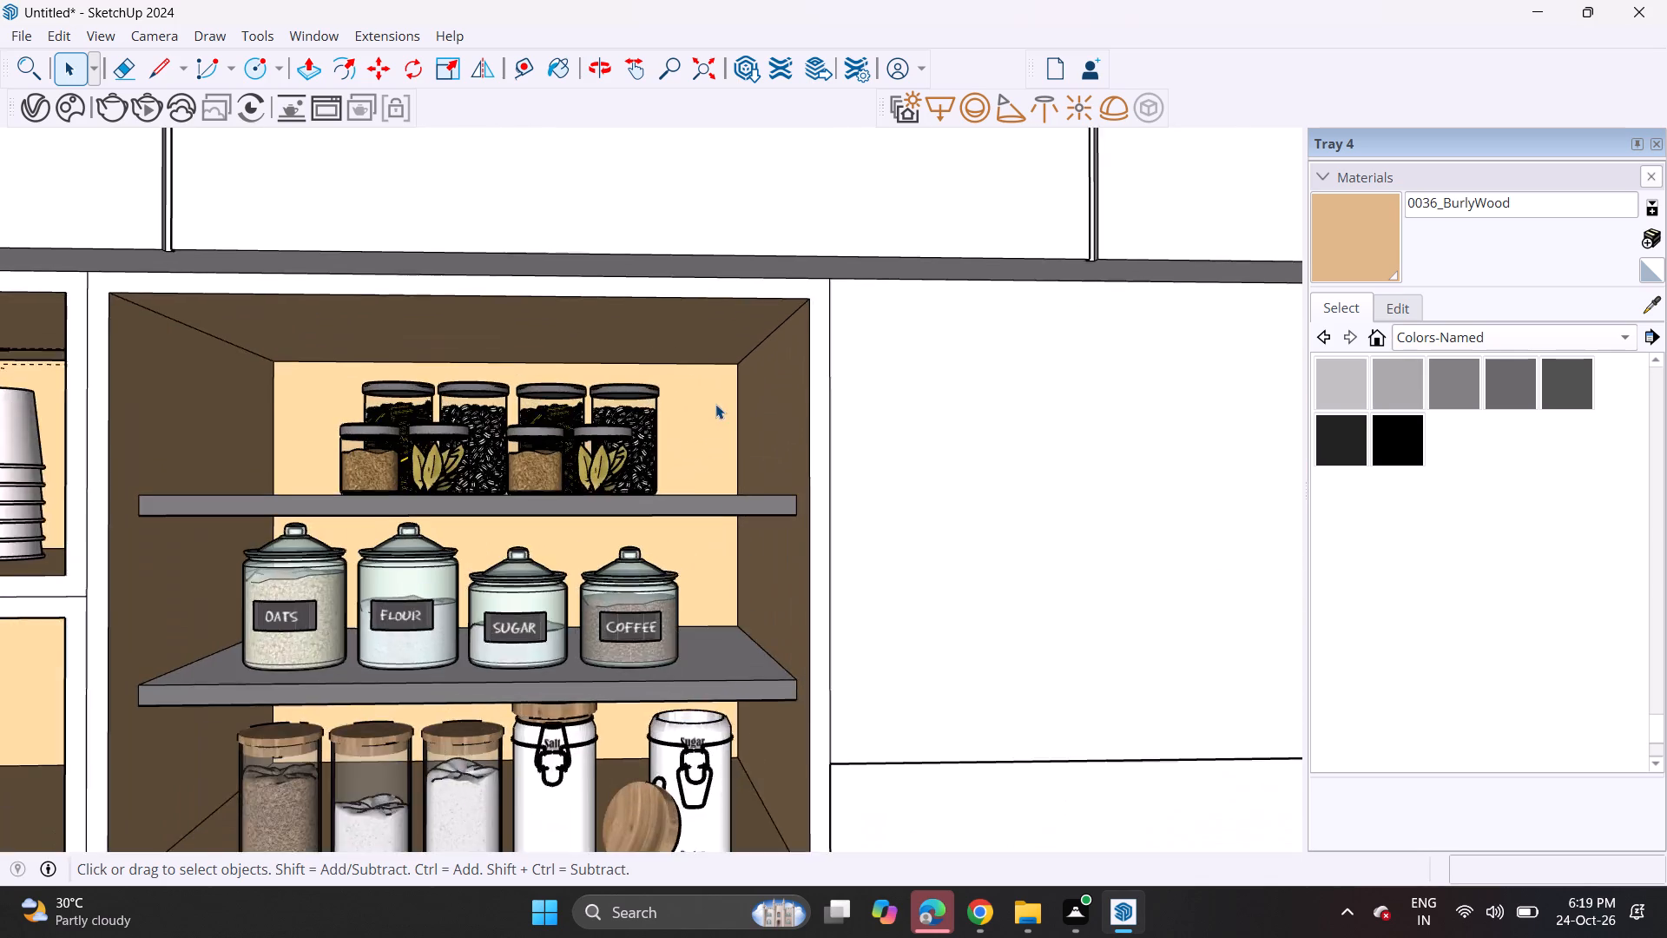
middle_click_drag(711, 401, 700, 364)
scroll(700, 374, "up", 11)
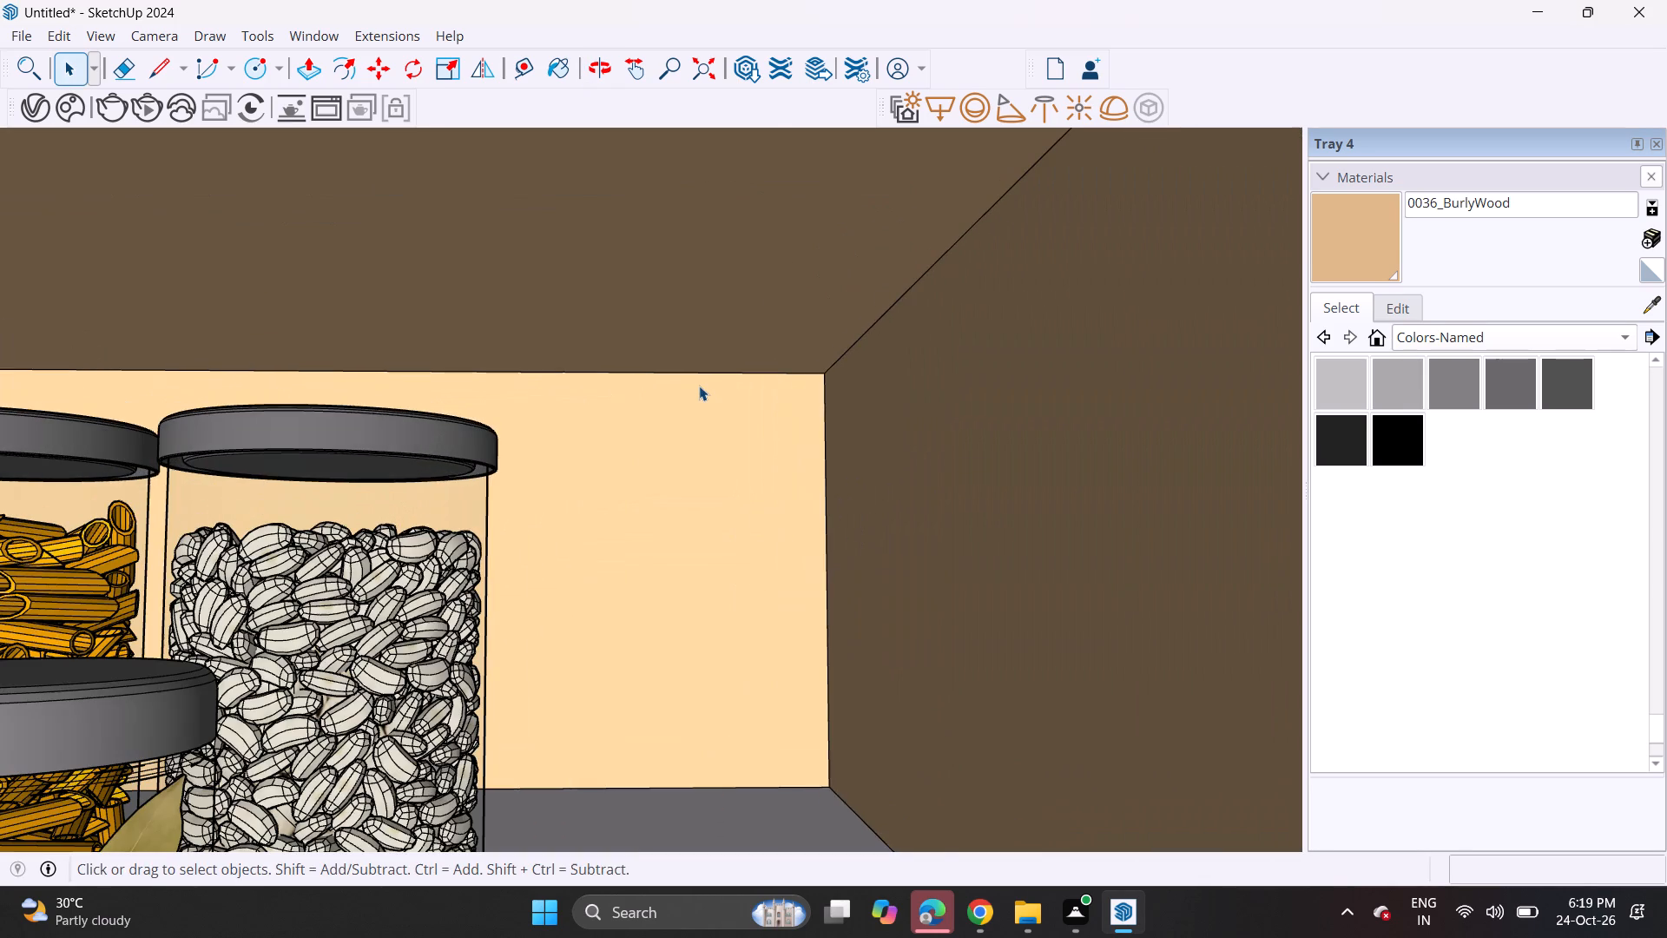
left_click(699, 379)
left_click(702, 372)
scroll(702, 372, "up", 3)
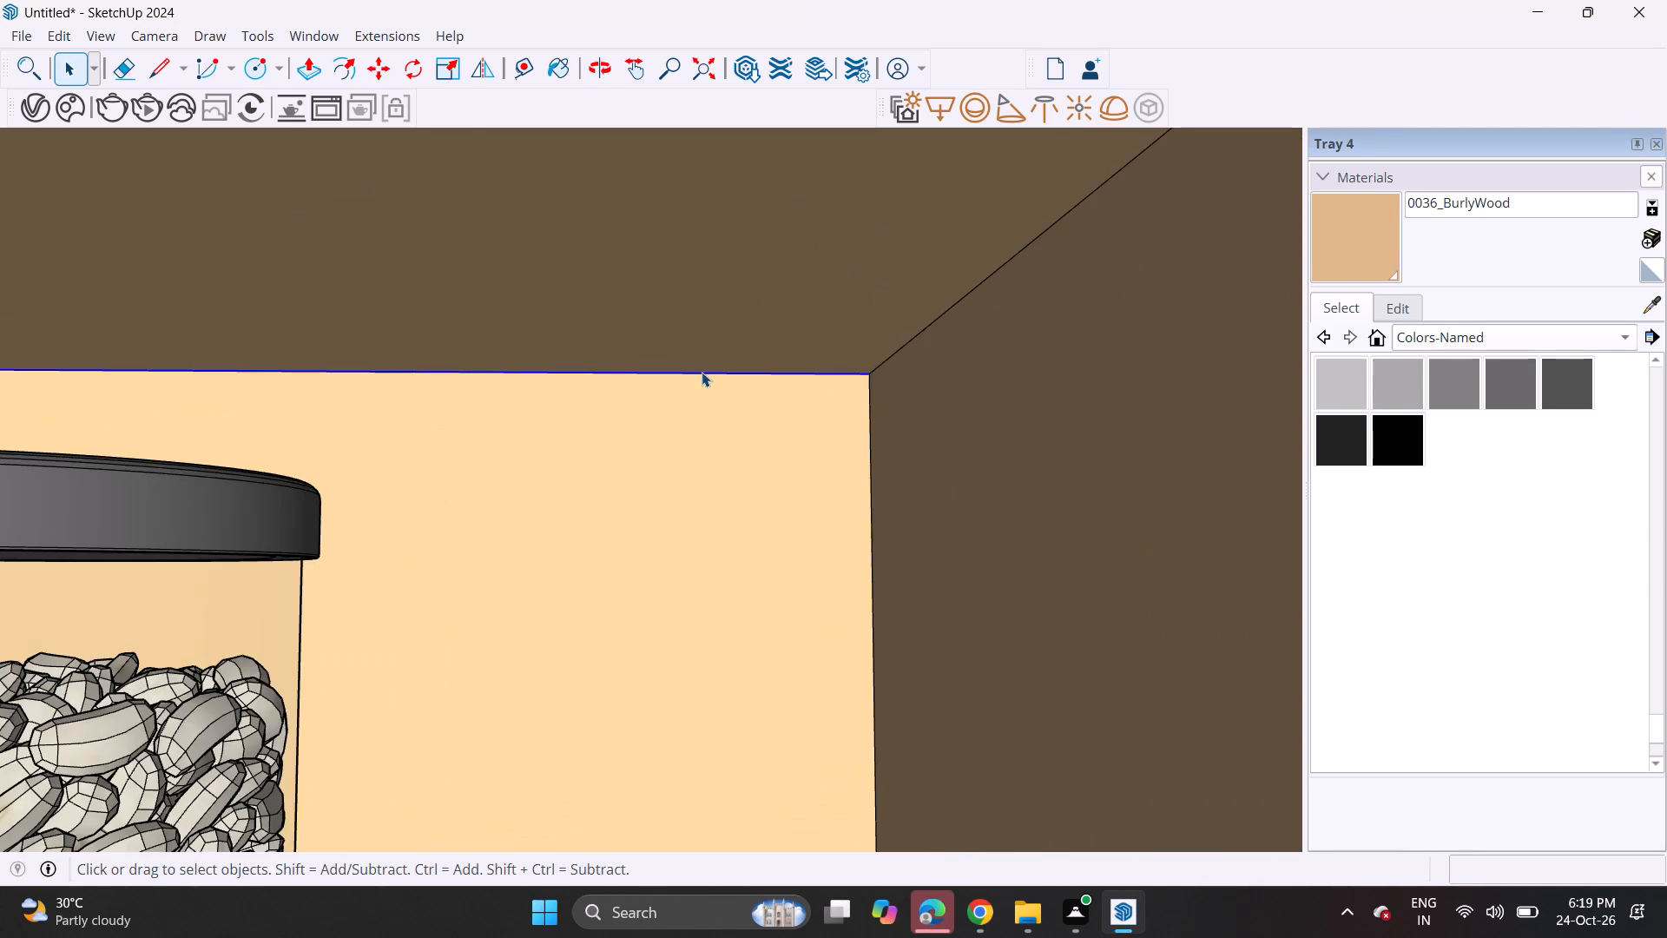
scroll(702, 372, "down", 7)
key("m")
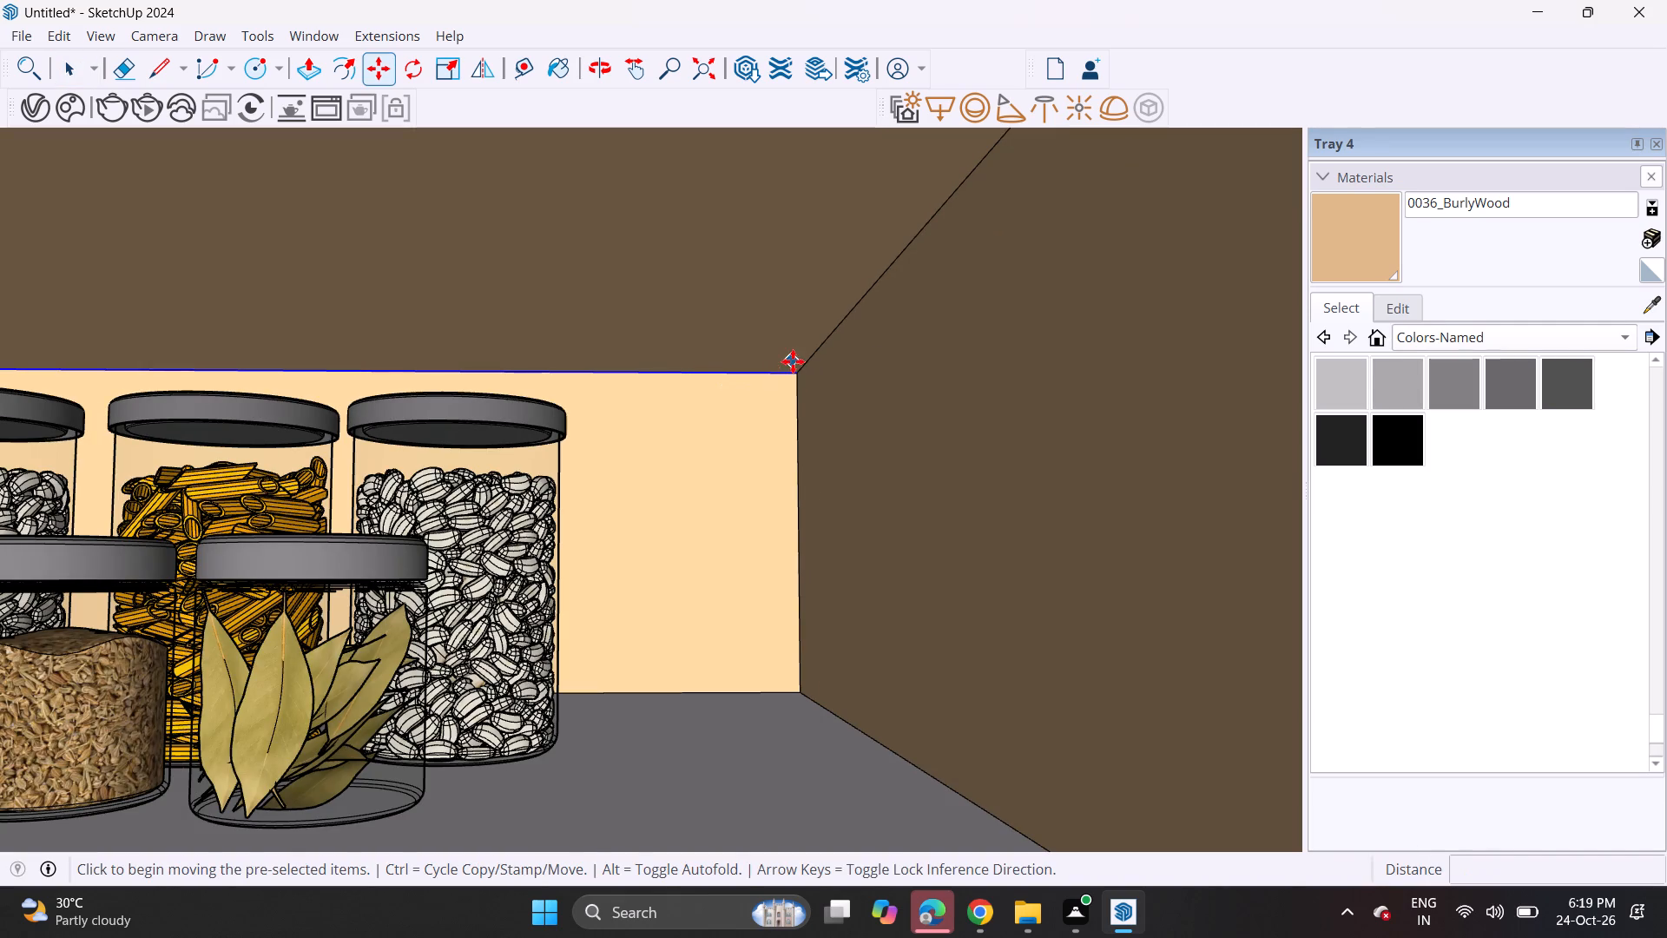
left_click(803, 371)
left_click(824, 357)
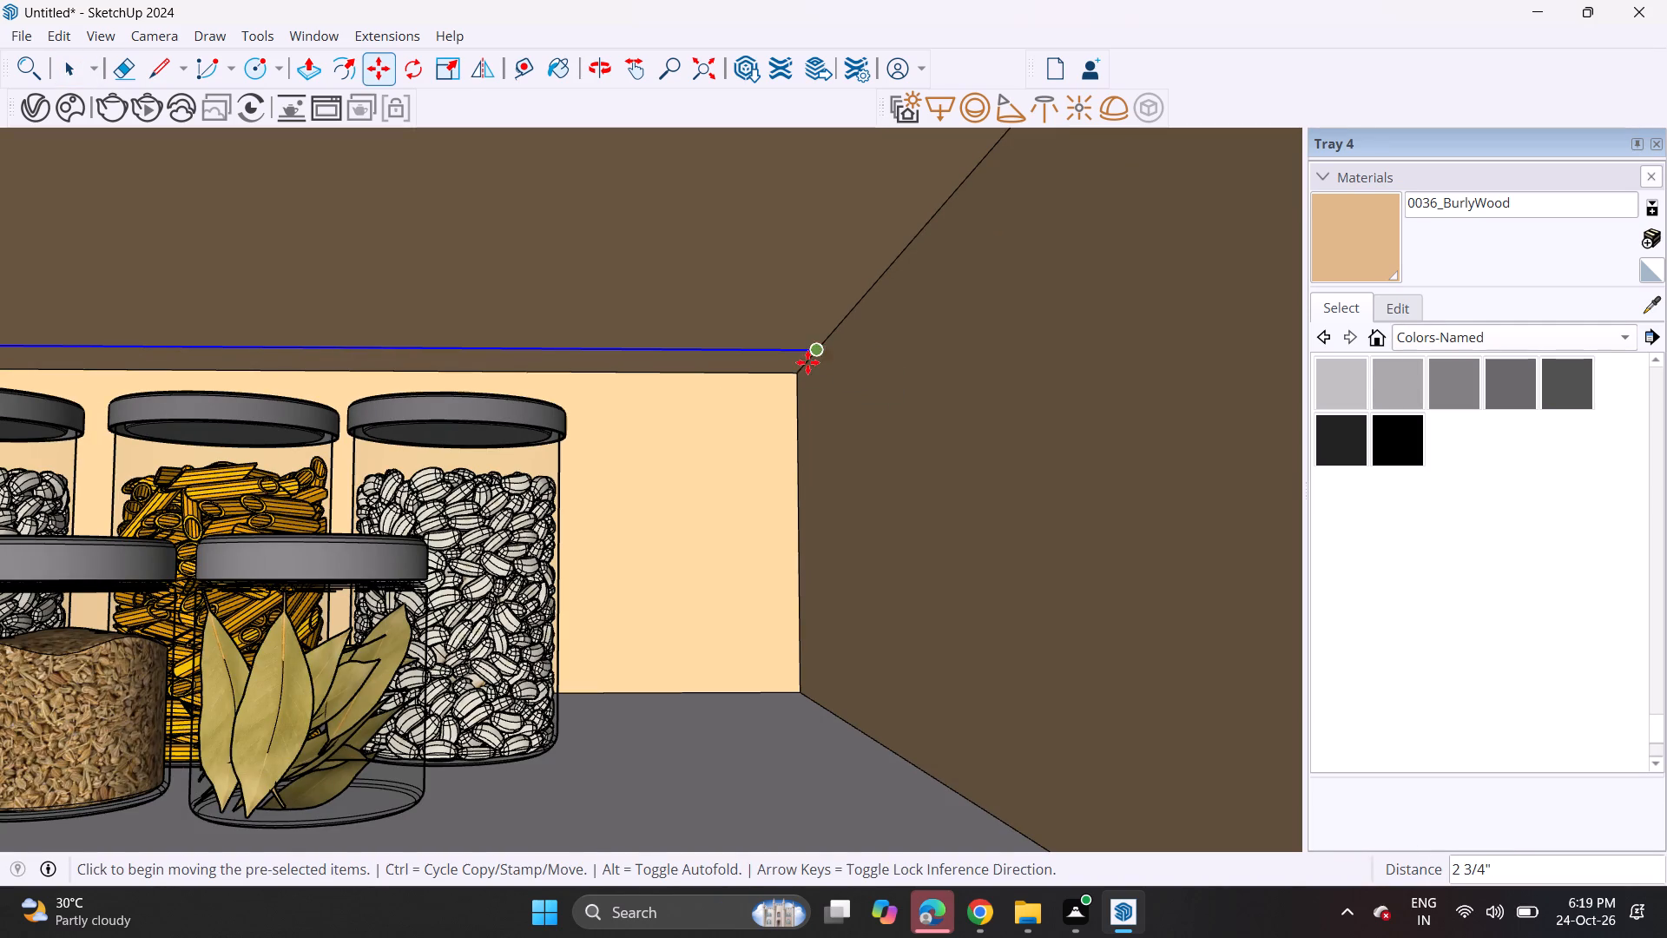
Copy the strip edge about 8 1/2" down to the underside of the upper shelf, above the Coffee jar.
left_click(814, 358)
middle_click_drag(784, 554, 801, 279, "shift")
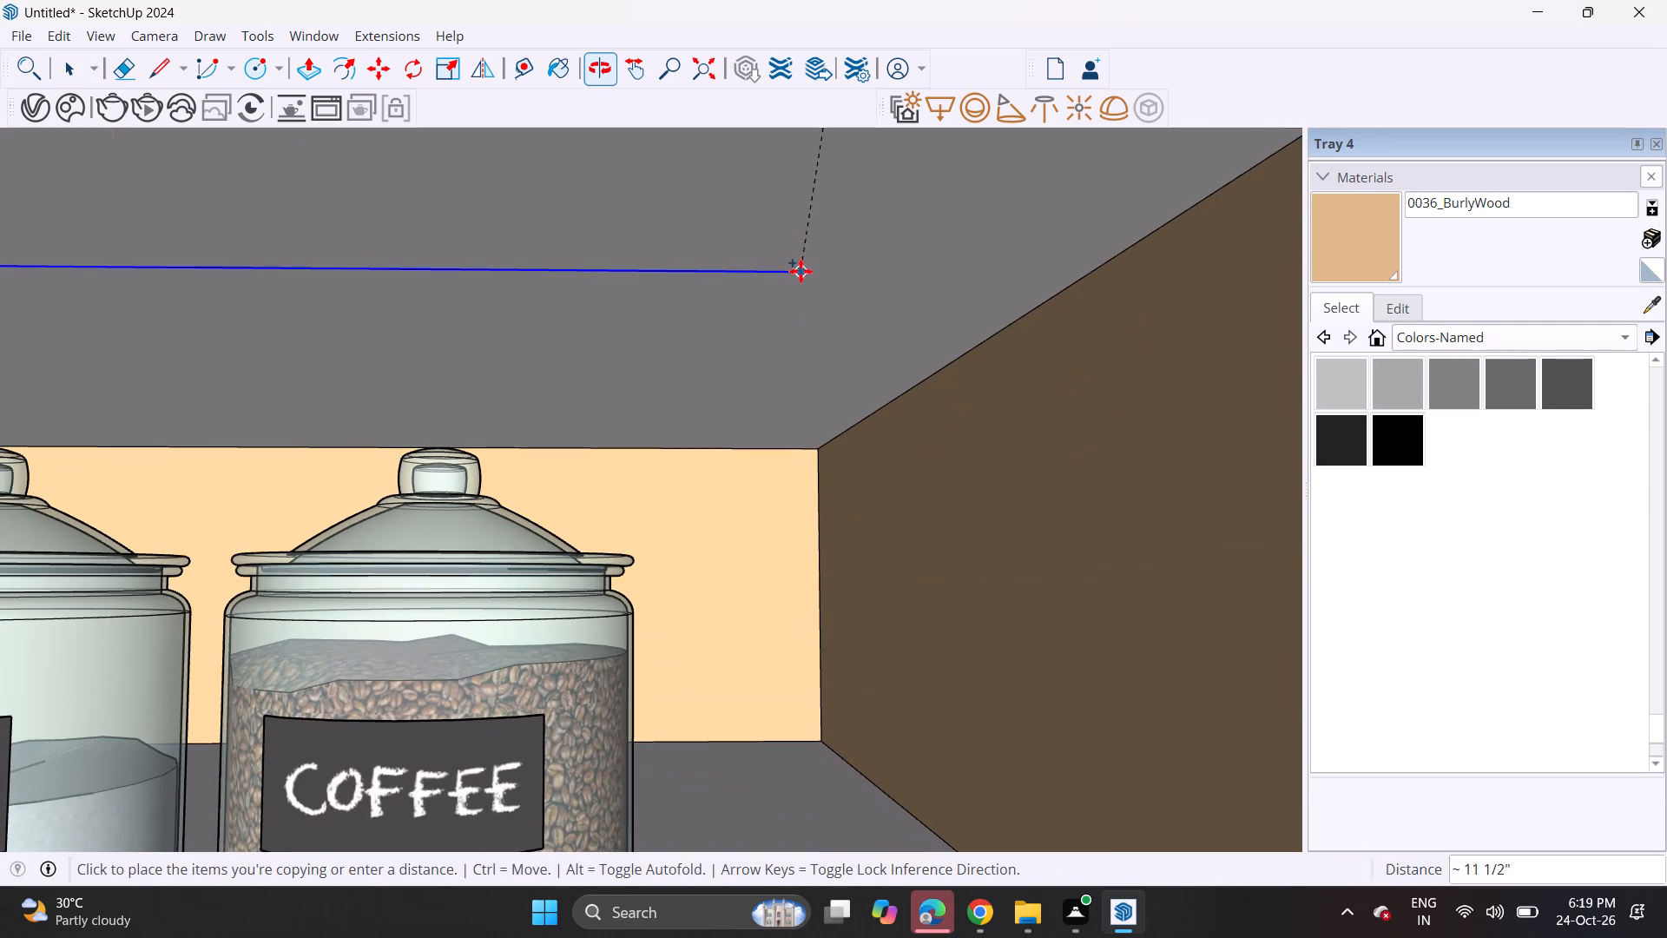
left_click(862, 428)
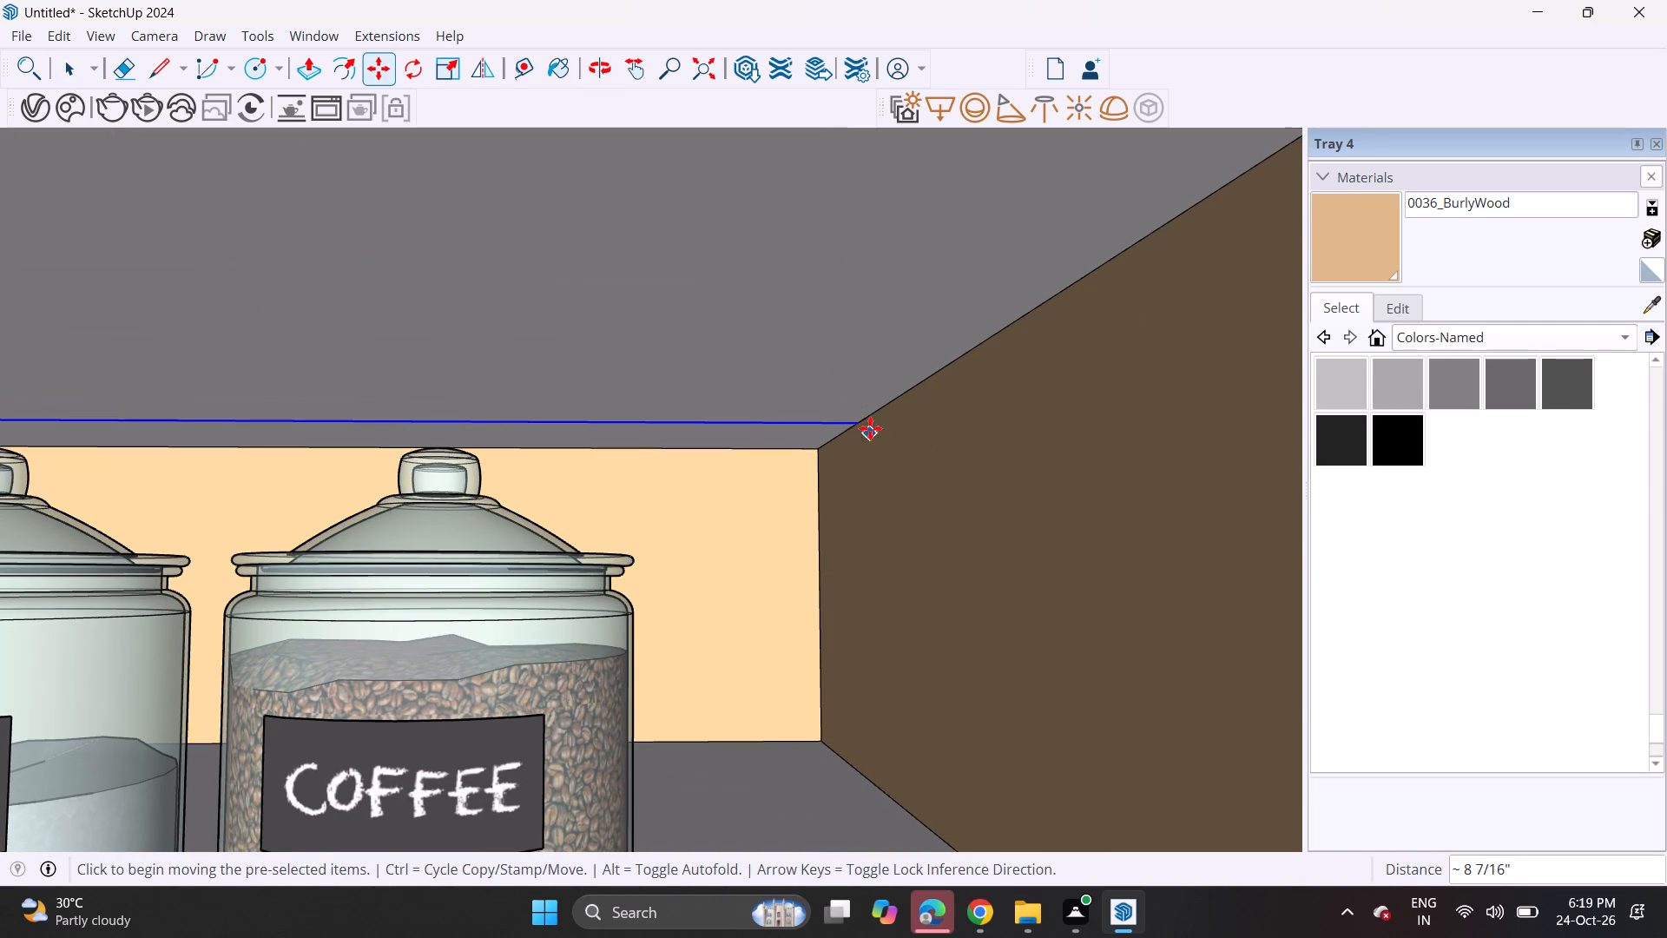
left_click(870, 425)
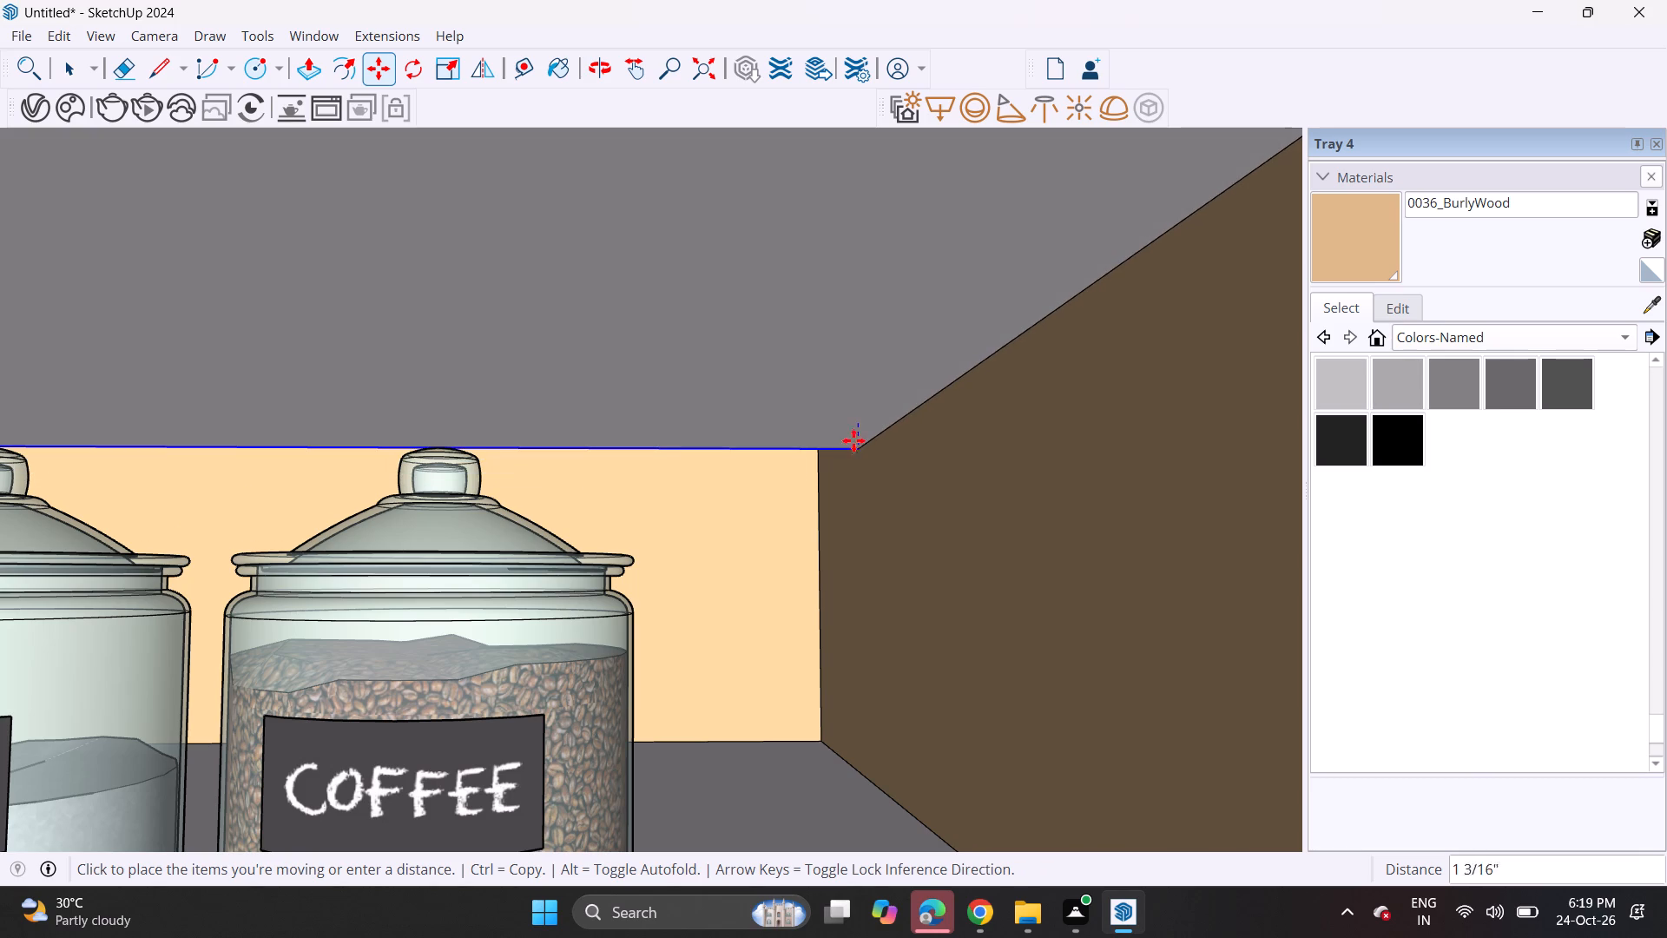
key("Escape")
Copy the strip edge about 7 1/2" down to the underside of the lower shelf, above the Salt and Sugar jars.
left_click(851, 432)
scroll(847, 523, "down", 6)
scroll(847, 532, "up", 1)
middle_click_drag(847, 521, 837, 289, "shift")
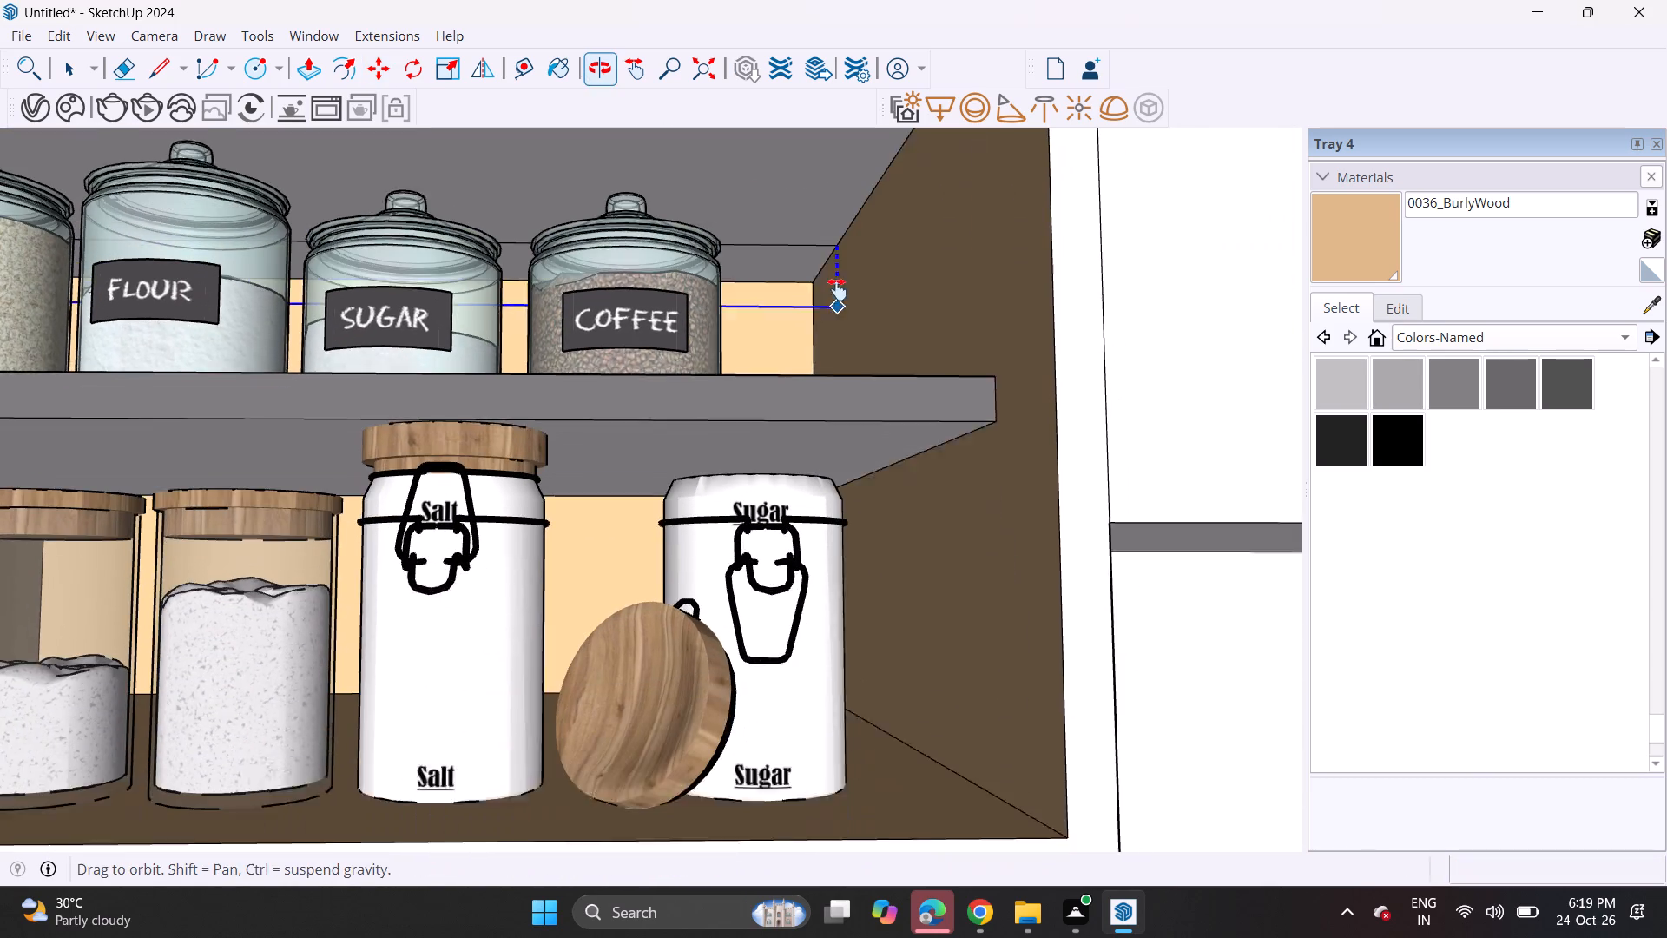
middle_click_drag(837, 289, 837, 288, "shift")
middle_click_drag(845, 421, 840, 442)
scroll(850, 459, "up", 5)
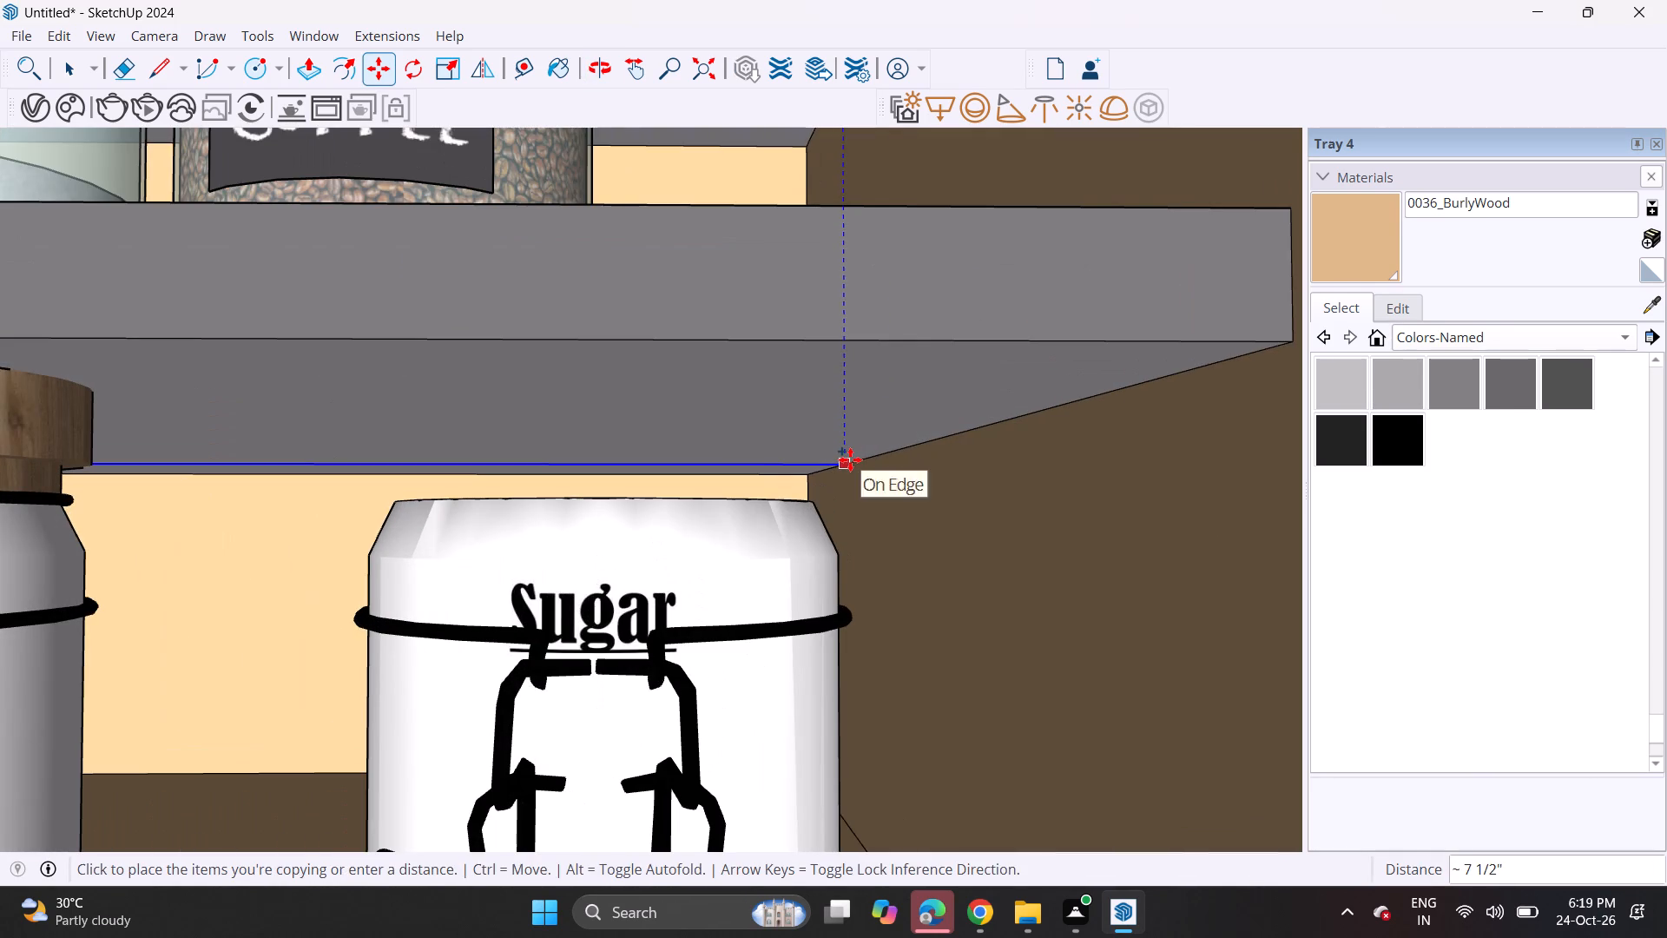
left_click(850, 459)
Group the narrow strip under the lower shelf, above the Salt and Sugar jars, and convert it into a V-Ray mesh light.
scroll(756, 474, "up", 5)
middle_click_drag(728, 472, 711, 425)
key("space")
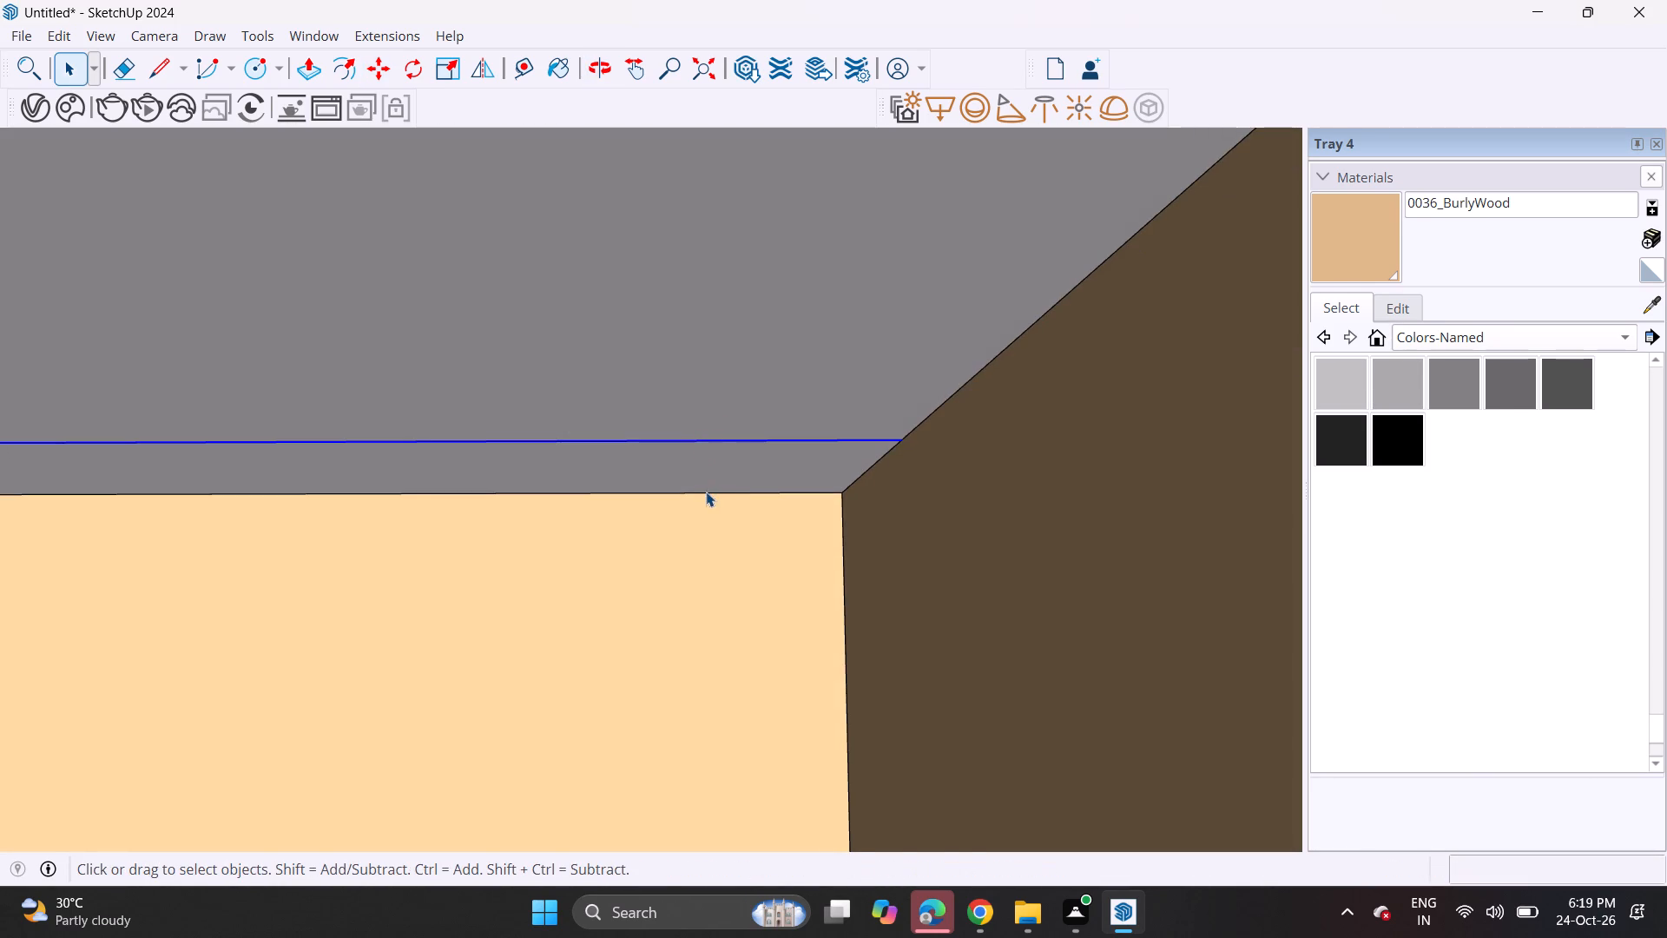
left_click(706, 472)
right_click(705, 472)
left_click(790, 628)
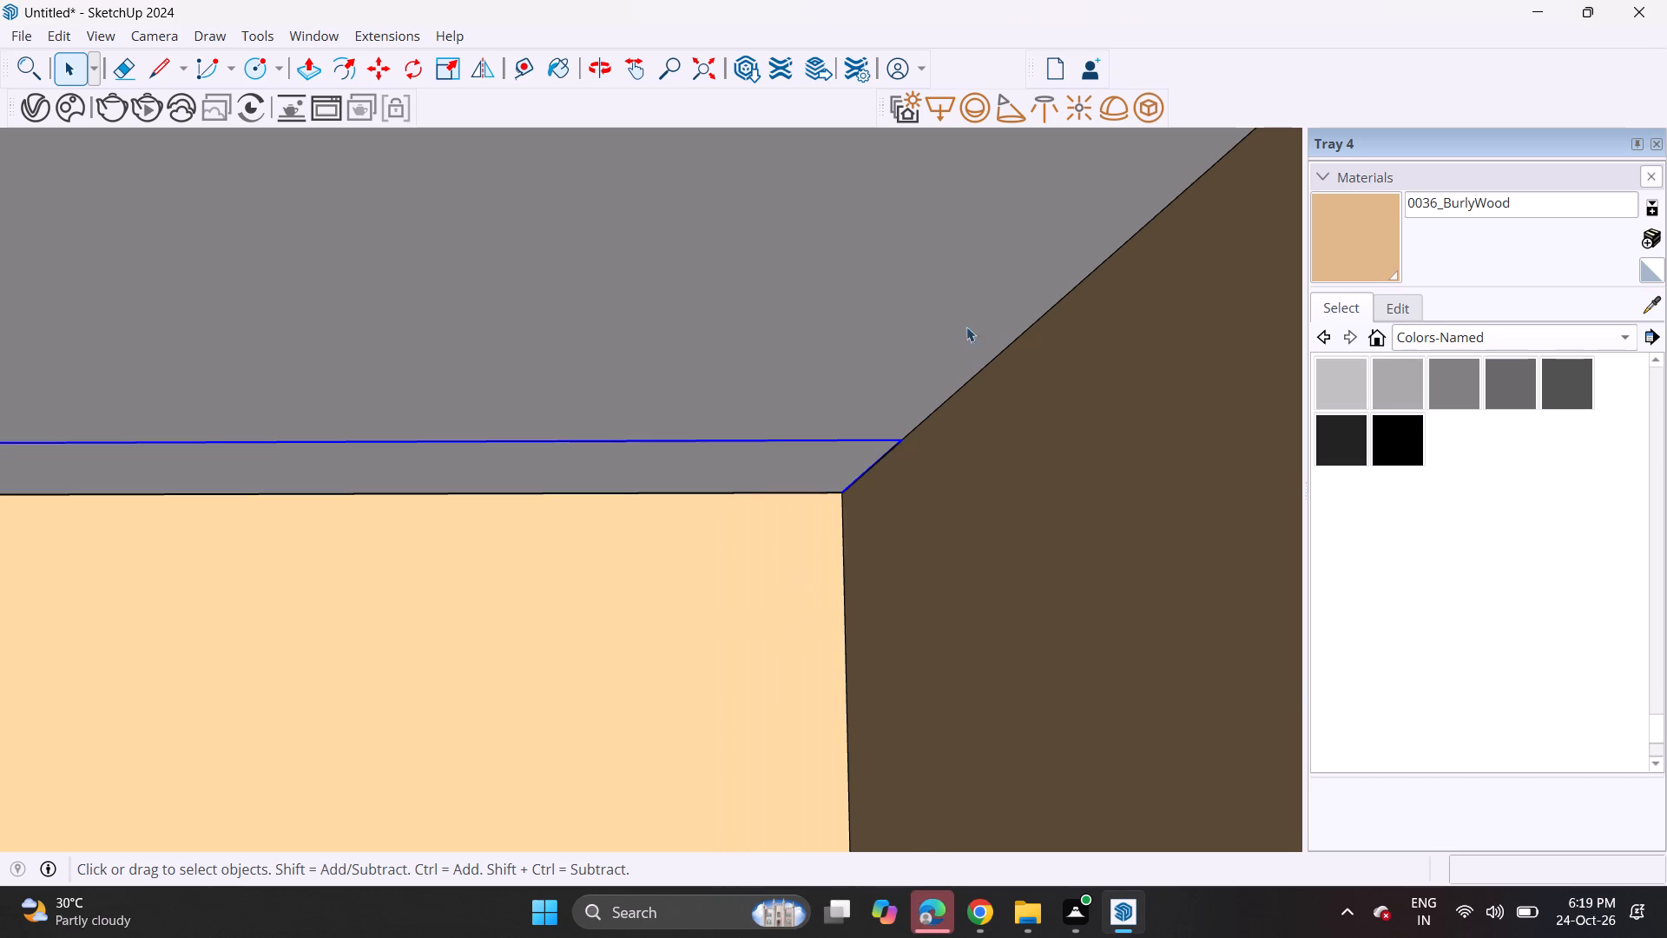
left_click(1147, 107)
Group the narrow strip under the upper shelf, above the Coffee jar, and convert it into a V-Ray mesh light.
scroll(856, 258, "down", 3)
middle_click_drag(824, 286, 820, 552, "shift")
scroll(820, 552, "down", 4, "shift")
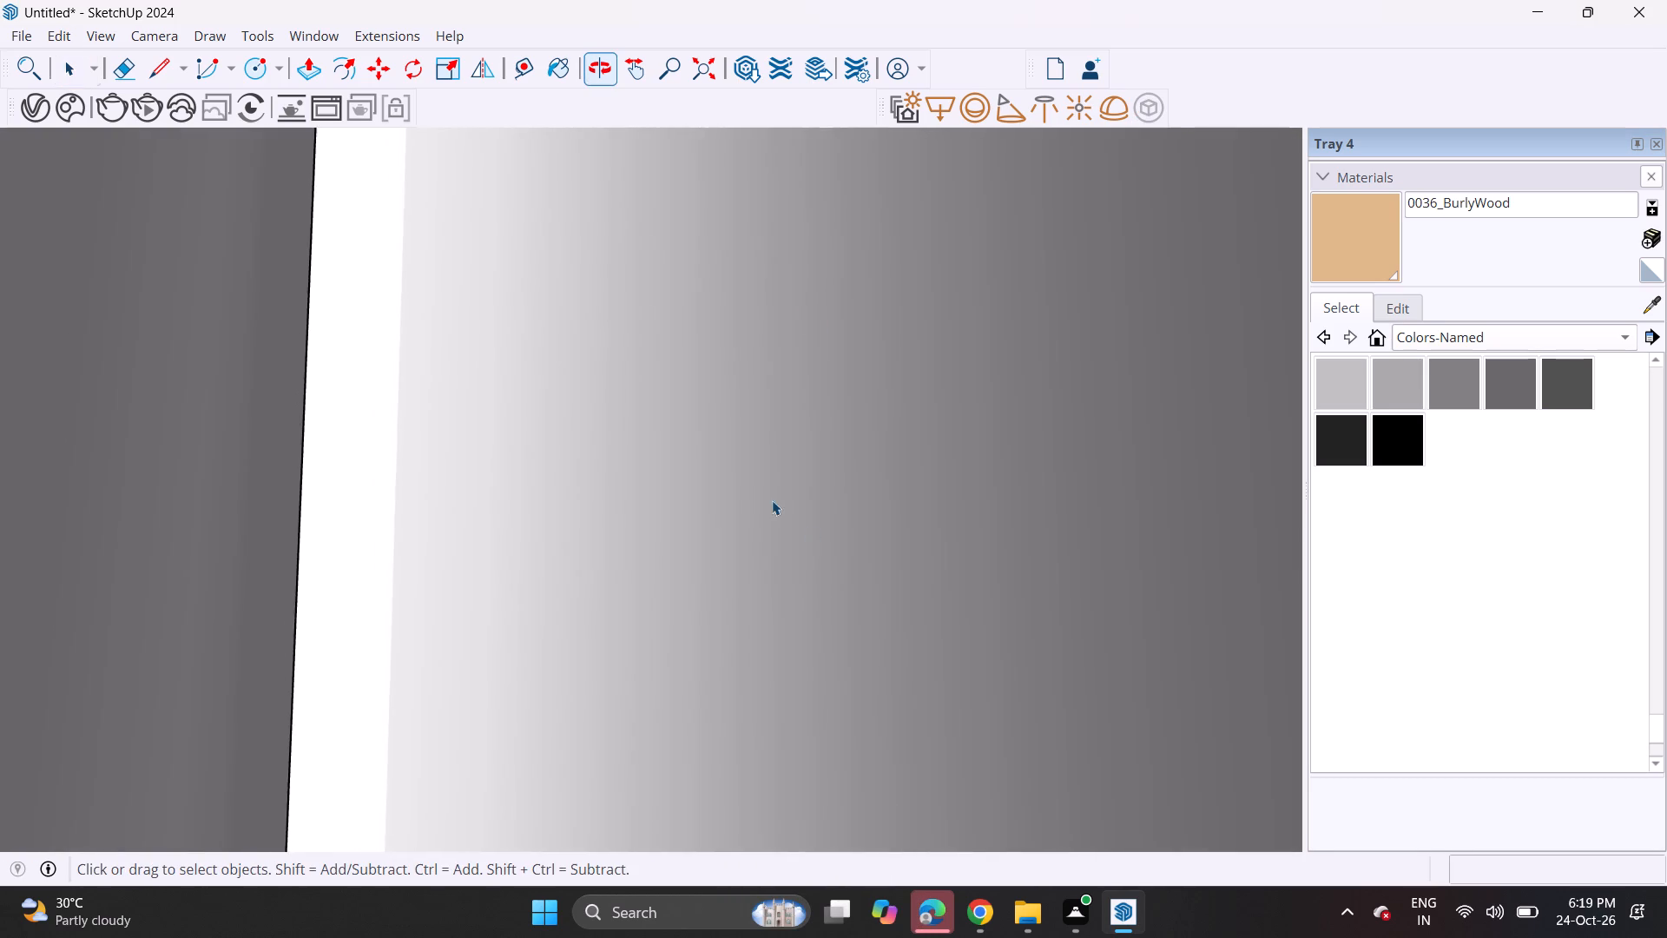
scroll(772, 500, "down", 14, "shift")
scroll(759, 491, "up", 1)
scroll(759, 490, "down", 20)
scroll(759, 490, "down", 1)
scroll(742, 466, "up", 2)
scroll(742, 466, "down", 1)
scroll(732, 458, "up", 1)
scroll(732, 458, "down", 20)
scroll(732, 458, "down", 5)
middle_click_drag(709, 456, 705, 492)
middle_click_drag(662, 419, 674, 677, "shift")
middle_click_drag(741, 425, 788, 729, "shift")
middle_click_drag(666, 517, 669, 562, "shift")
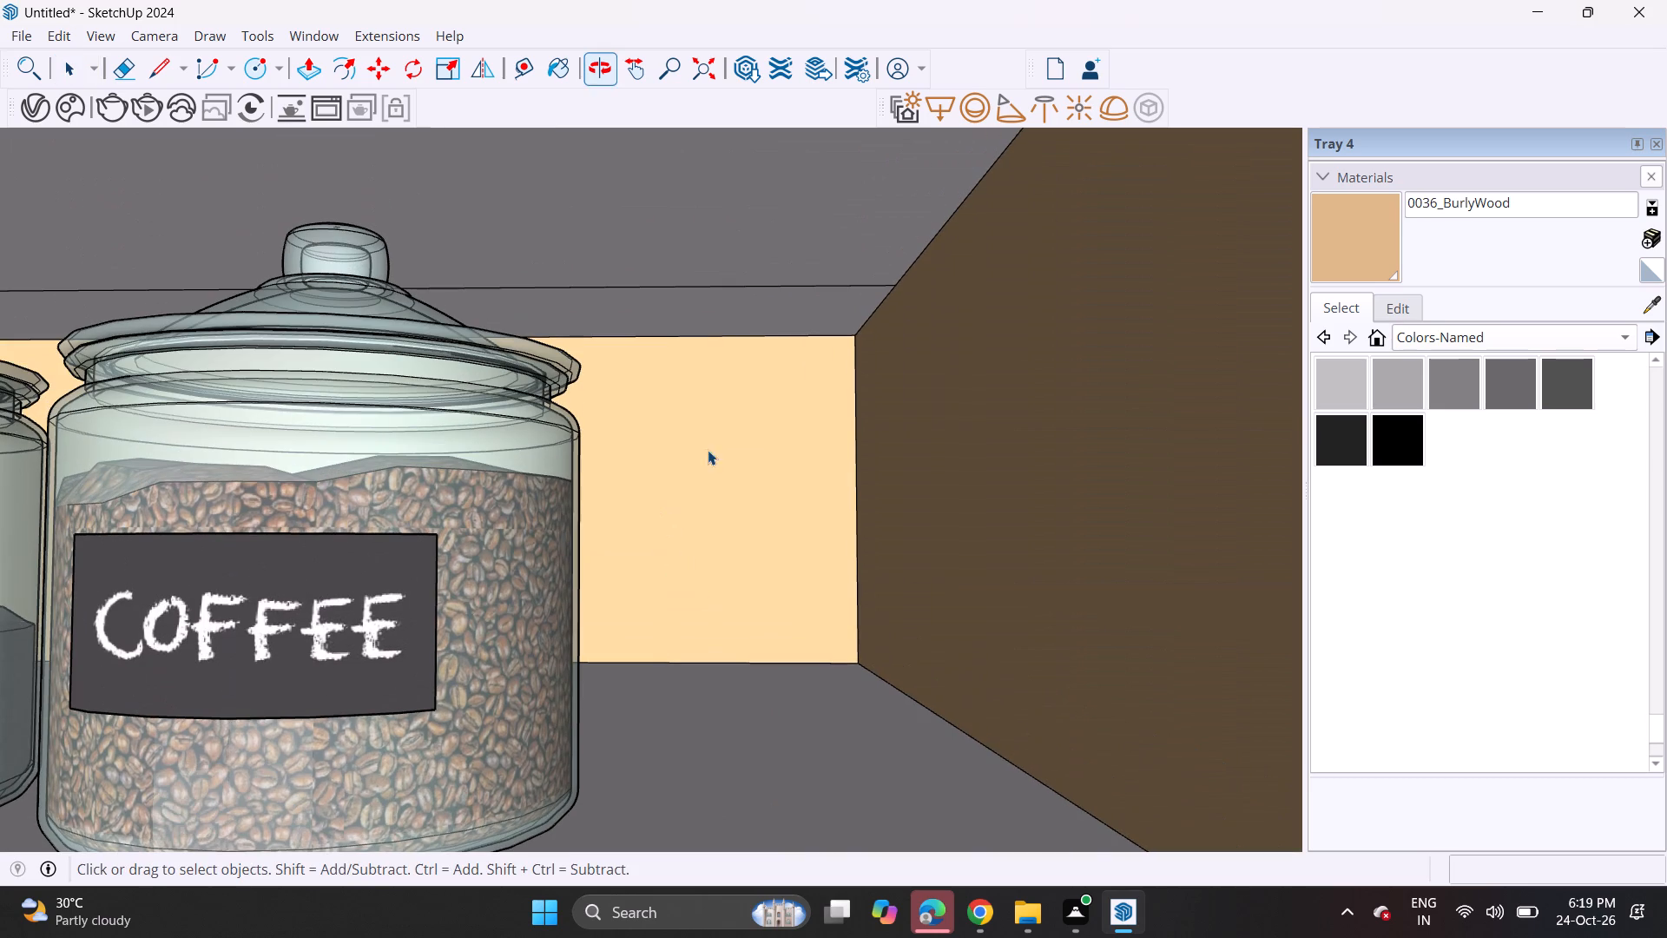
left_click(739, 309)
right_click(739, 309)
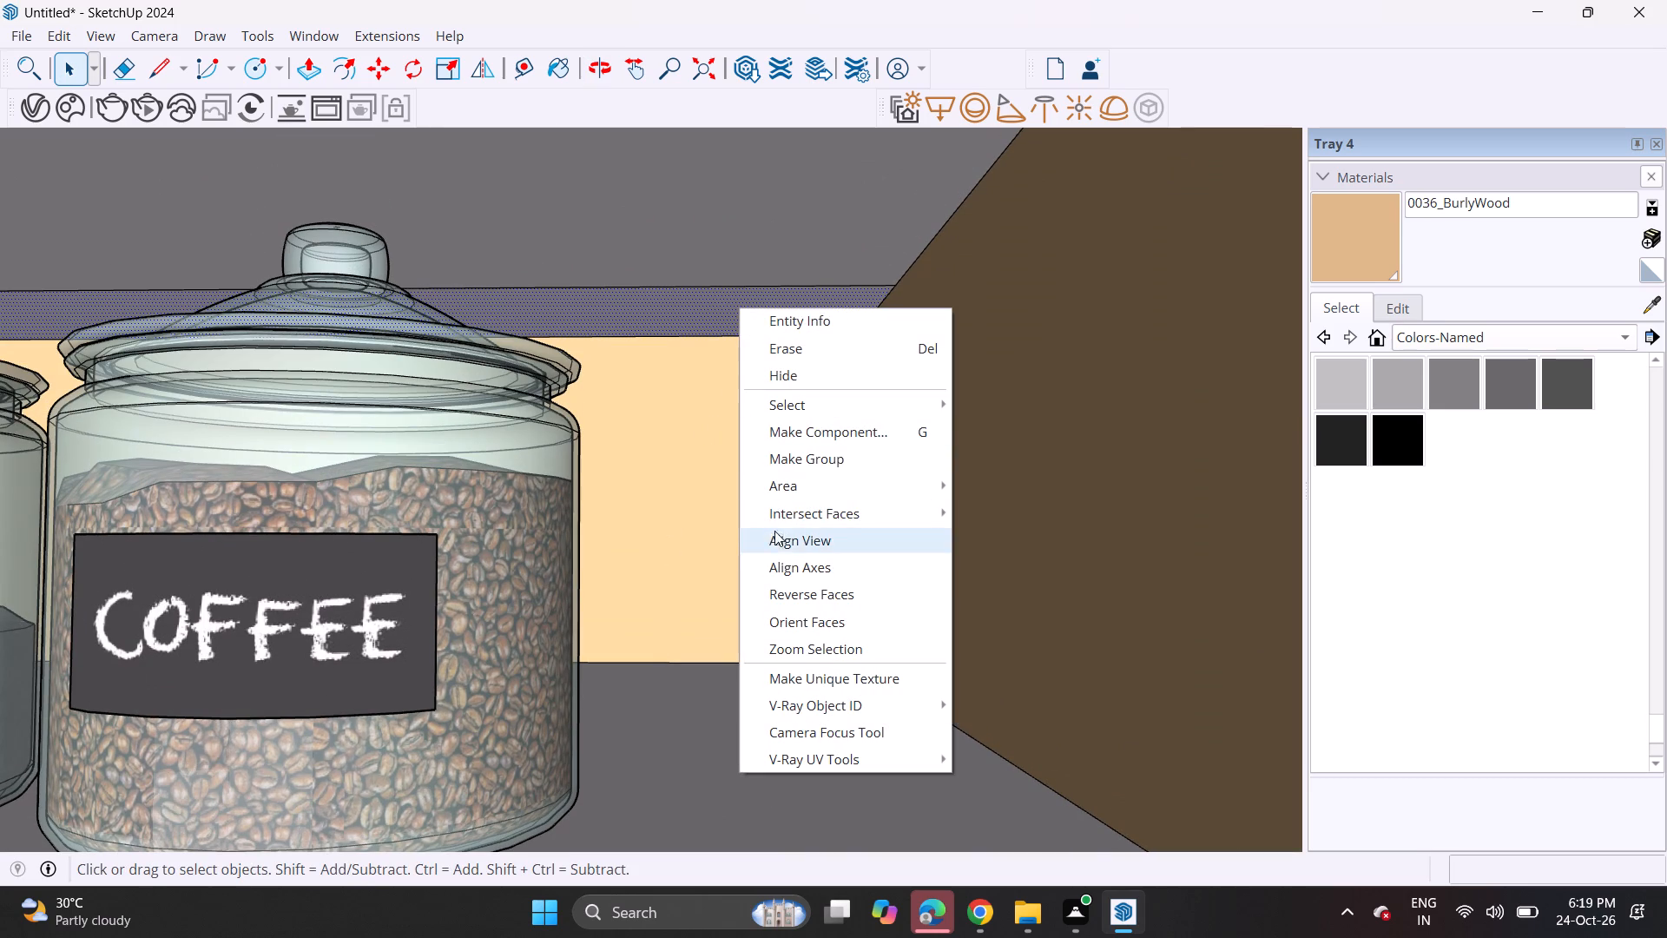
left_click(793, 468)
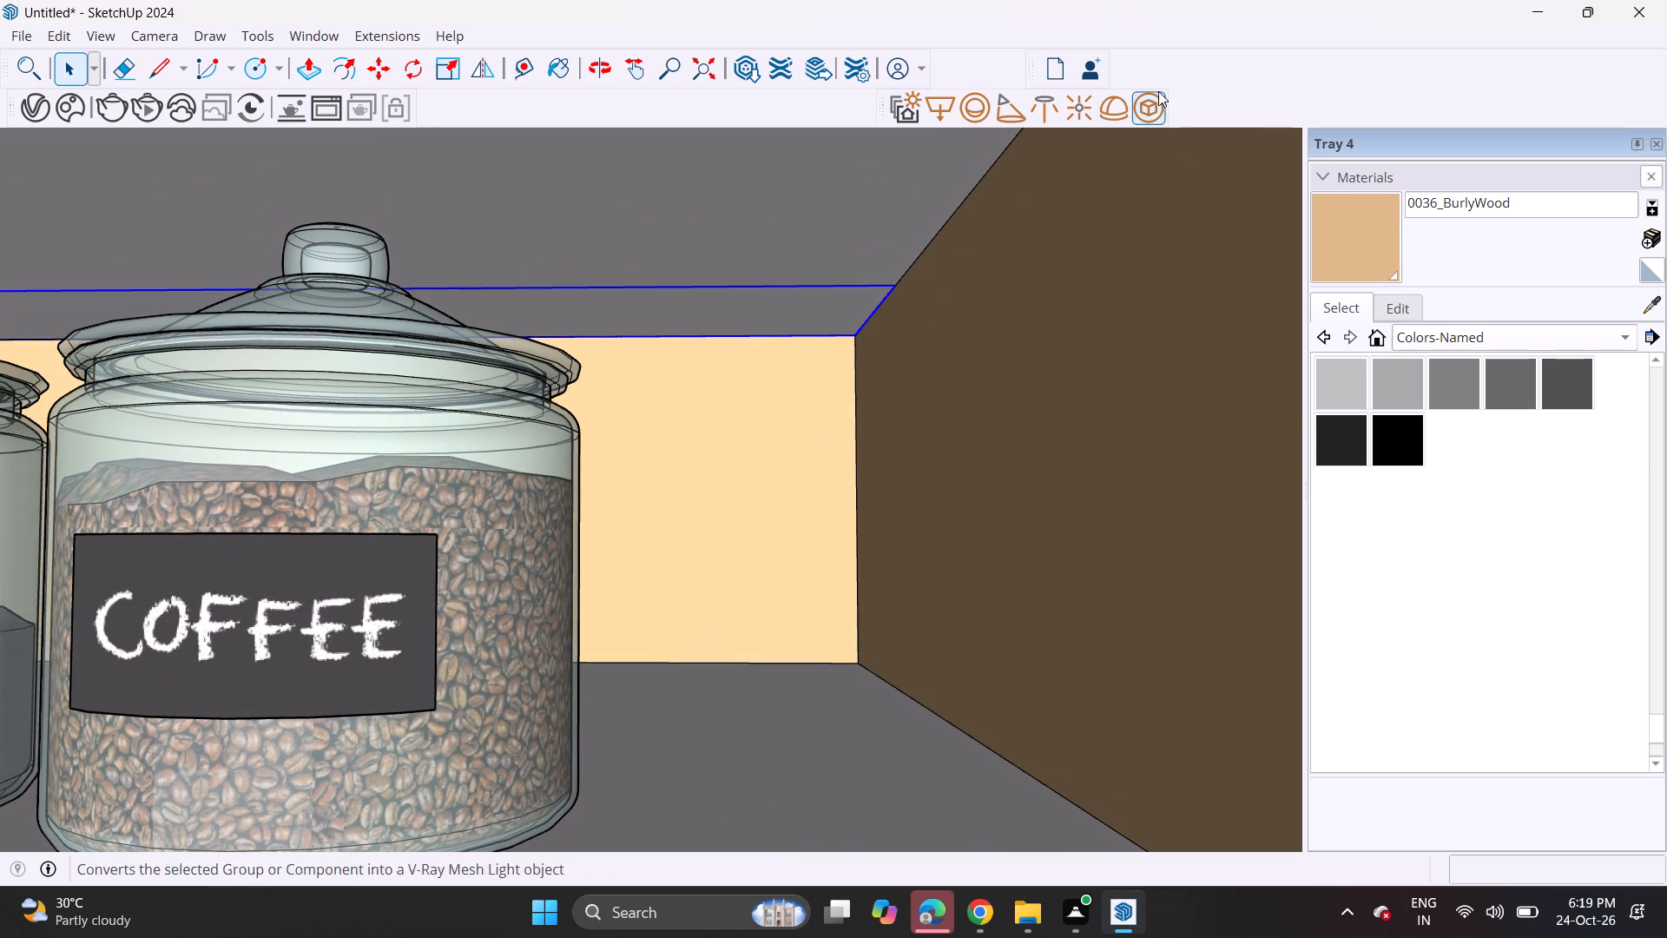
left_click(1160, 103)
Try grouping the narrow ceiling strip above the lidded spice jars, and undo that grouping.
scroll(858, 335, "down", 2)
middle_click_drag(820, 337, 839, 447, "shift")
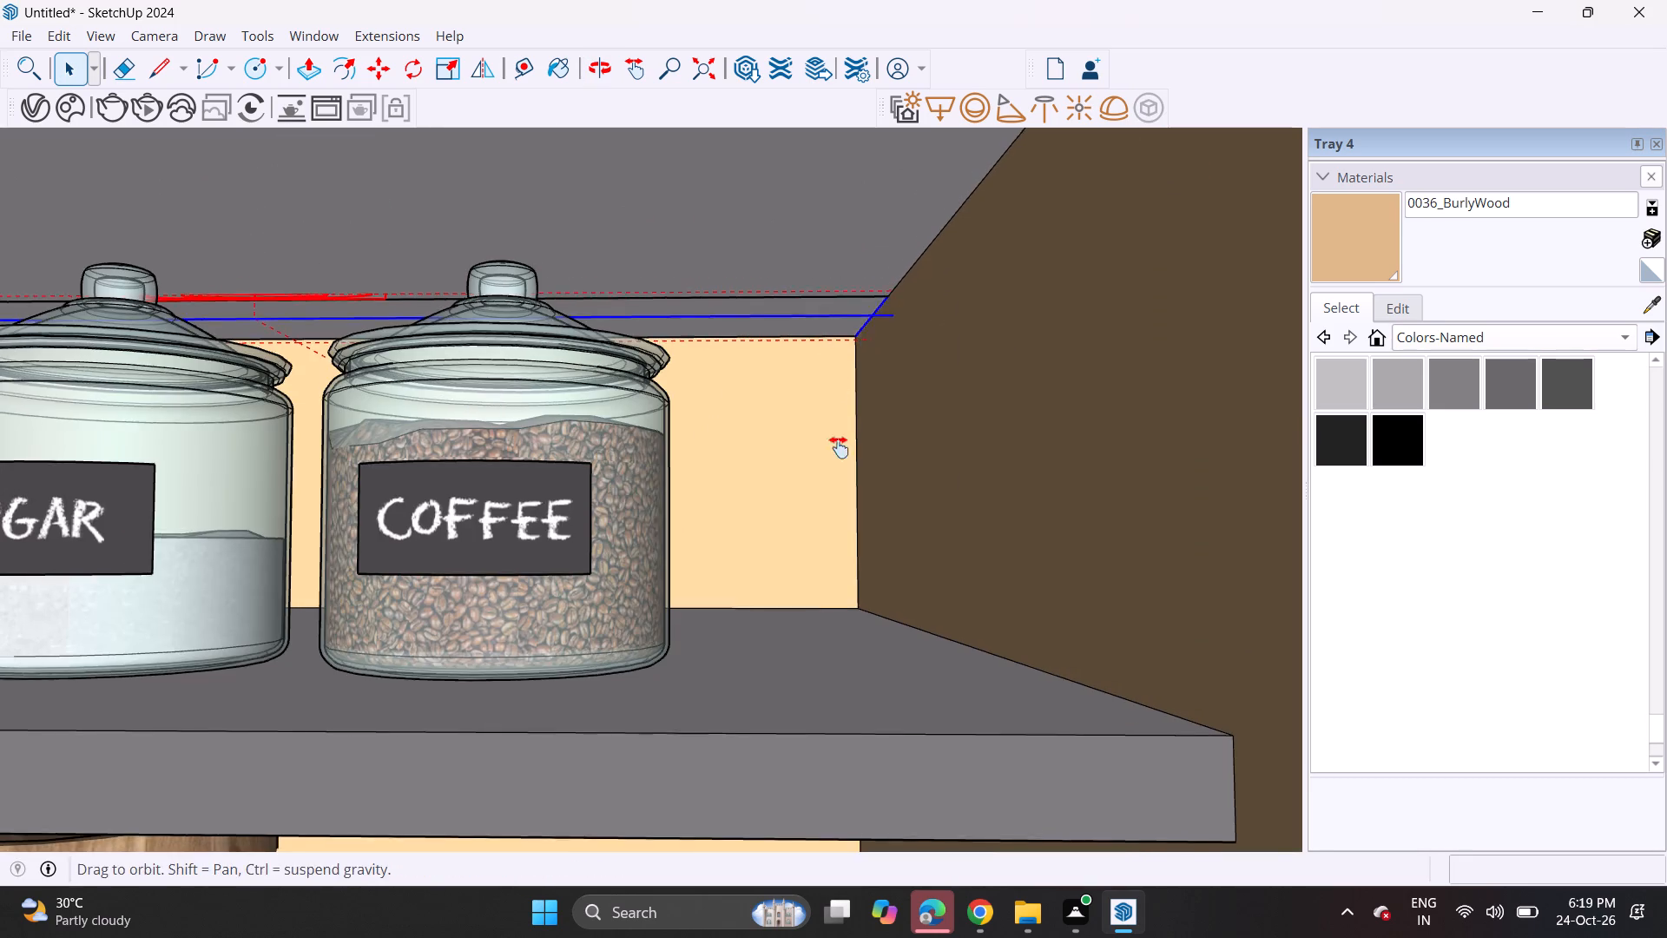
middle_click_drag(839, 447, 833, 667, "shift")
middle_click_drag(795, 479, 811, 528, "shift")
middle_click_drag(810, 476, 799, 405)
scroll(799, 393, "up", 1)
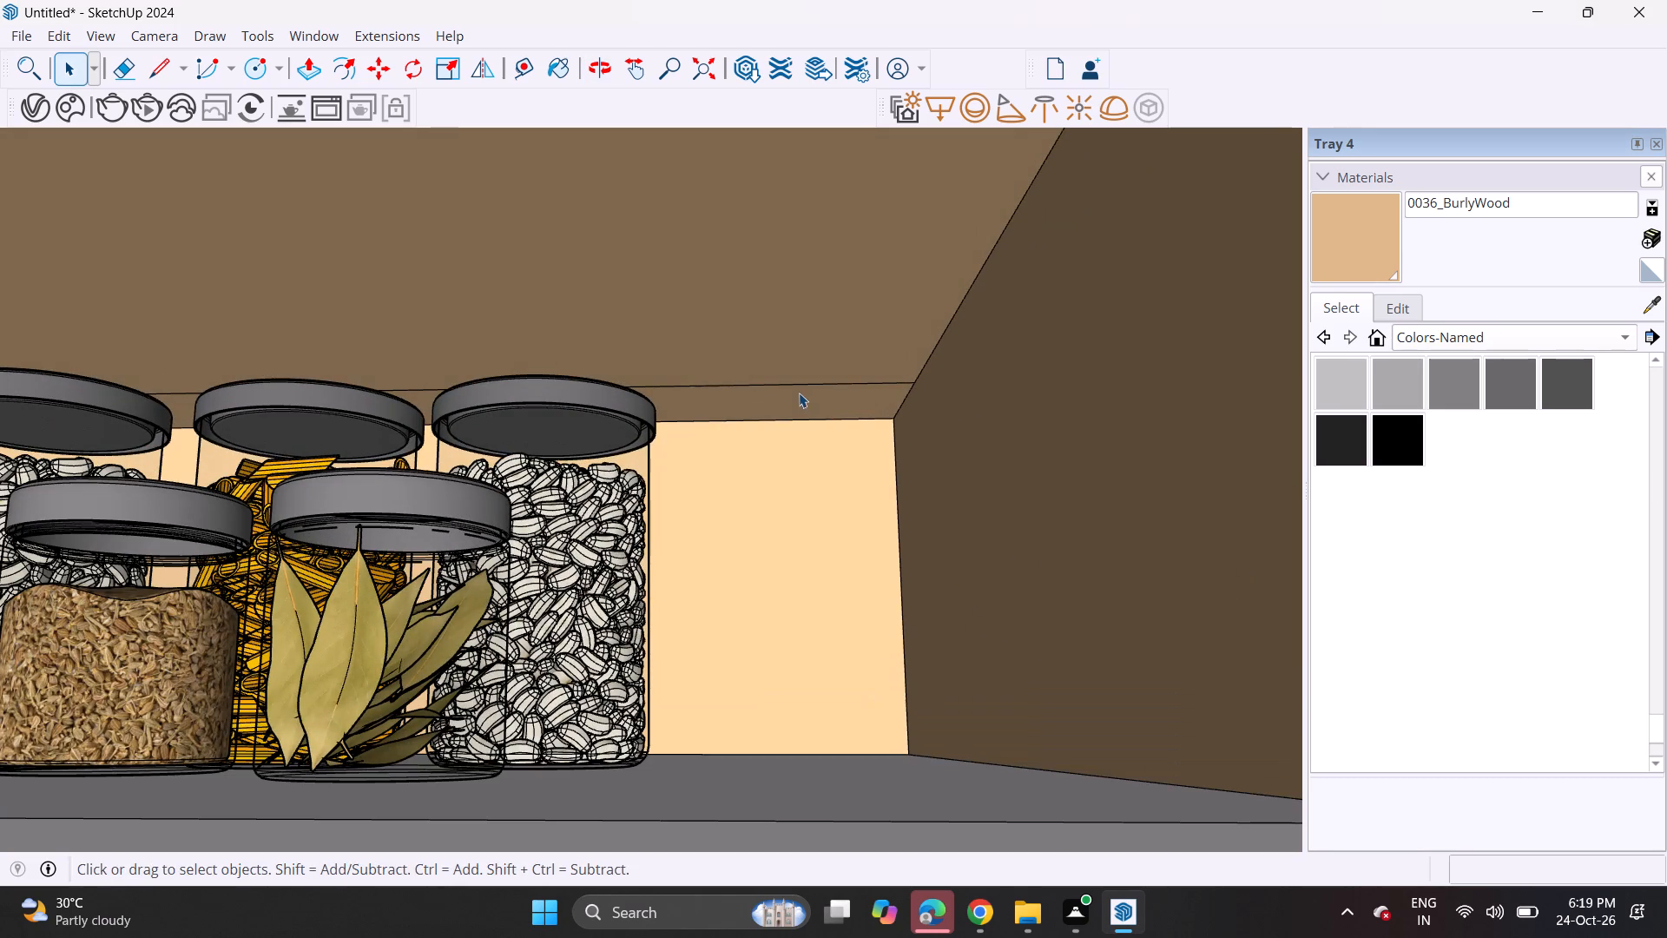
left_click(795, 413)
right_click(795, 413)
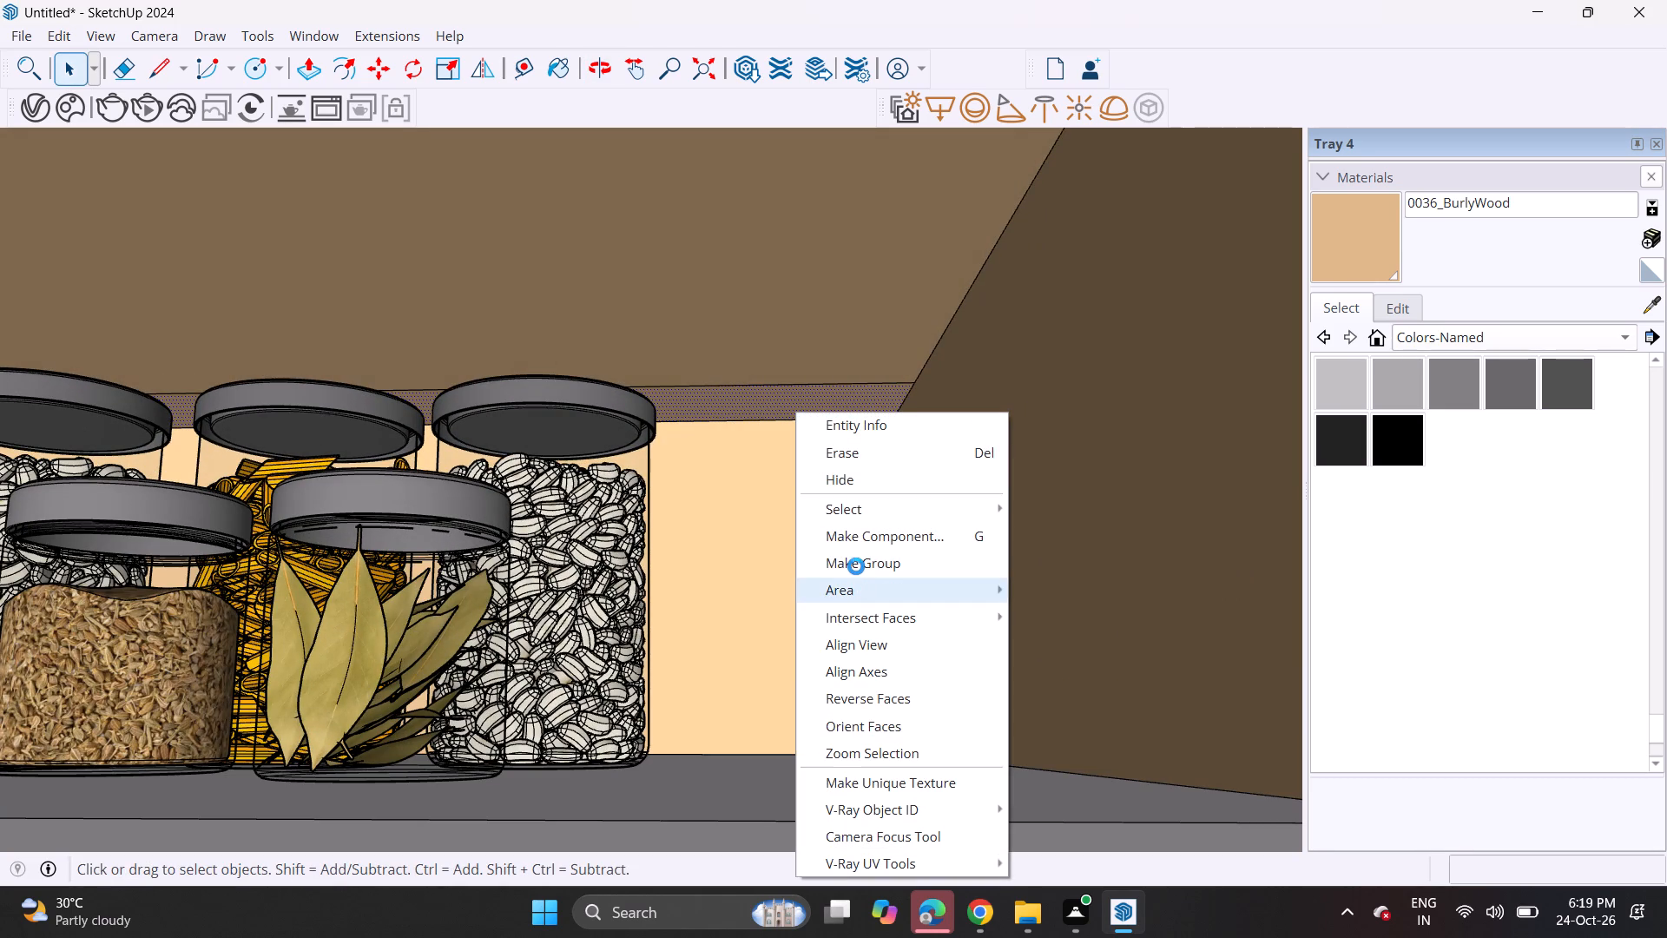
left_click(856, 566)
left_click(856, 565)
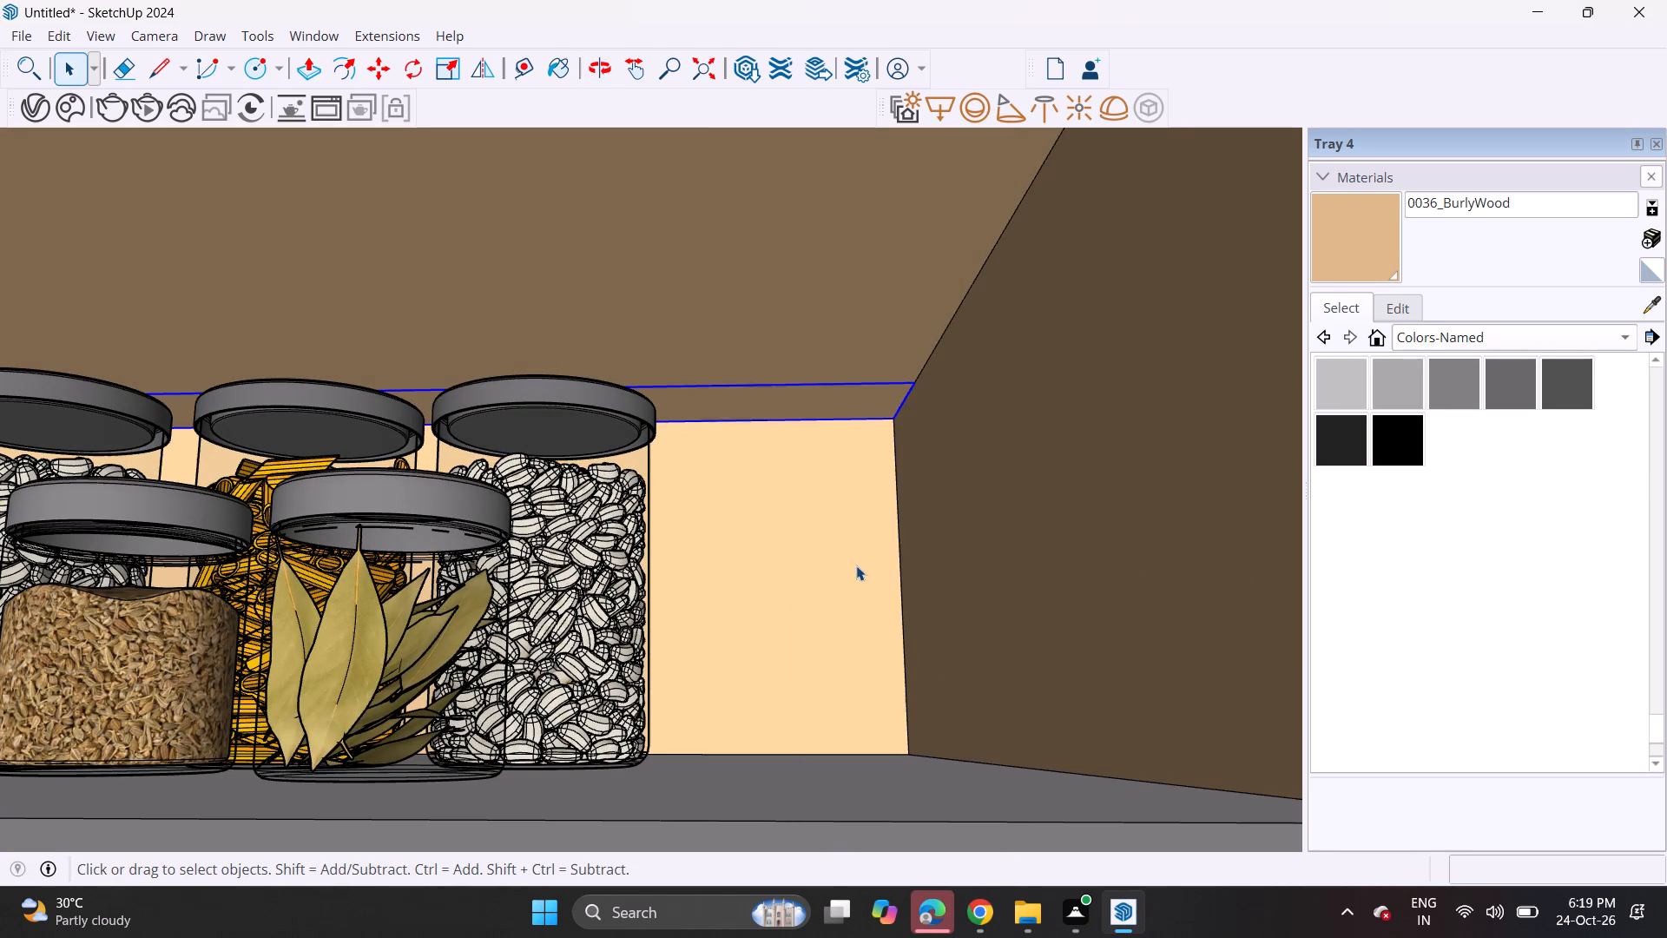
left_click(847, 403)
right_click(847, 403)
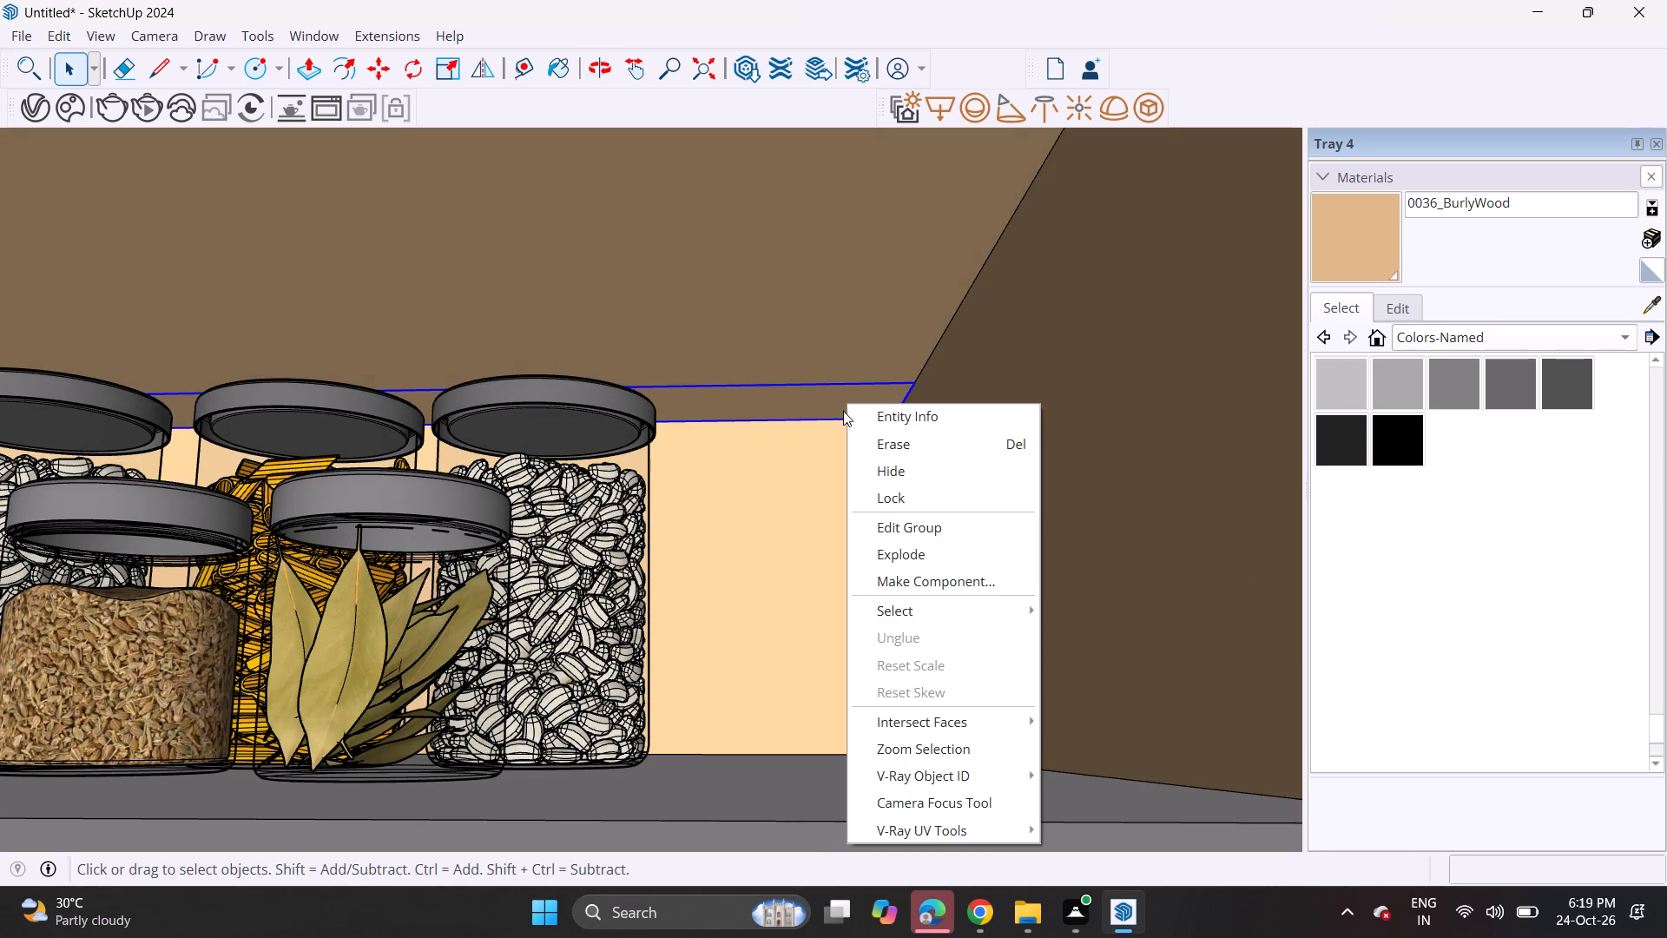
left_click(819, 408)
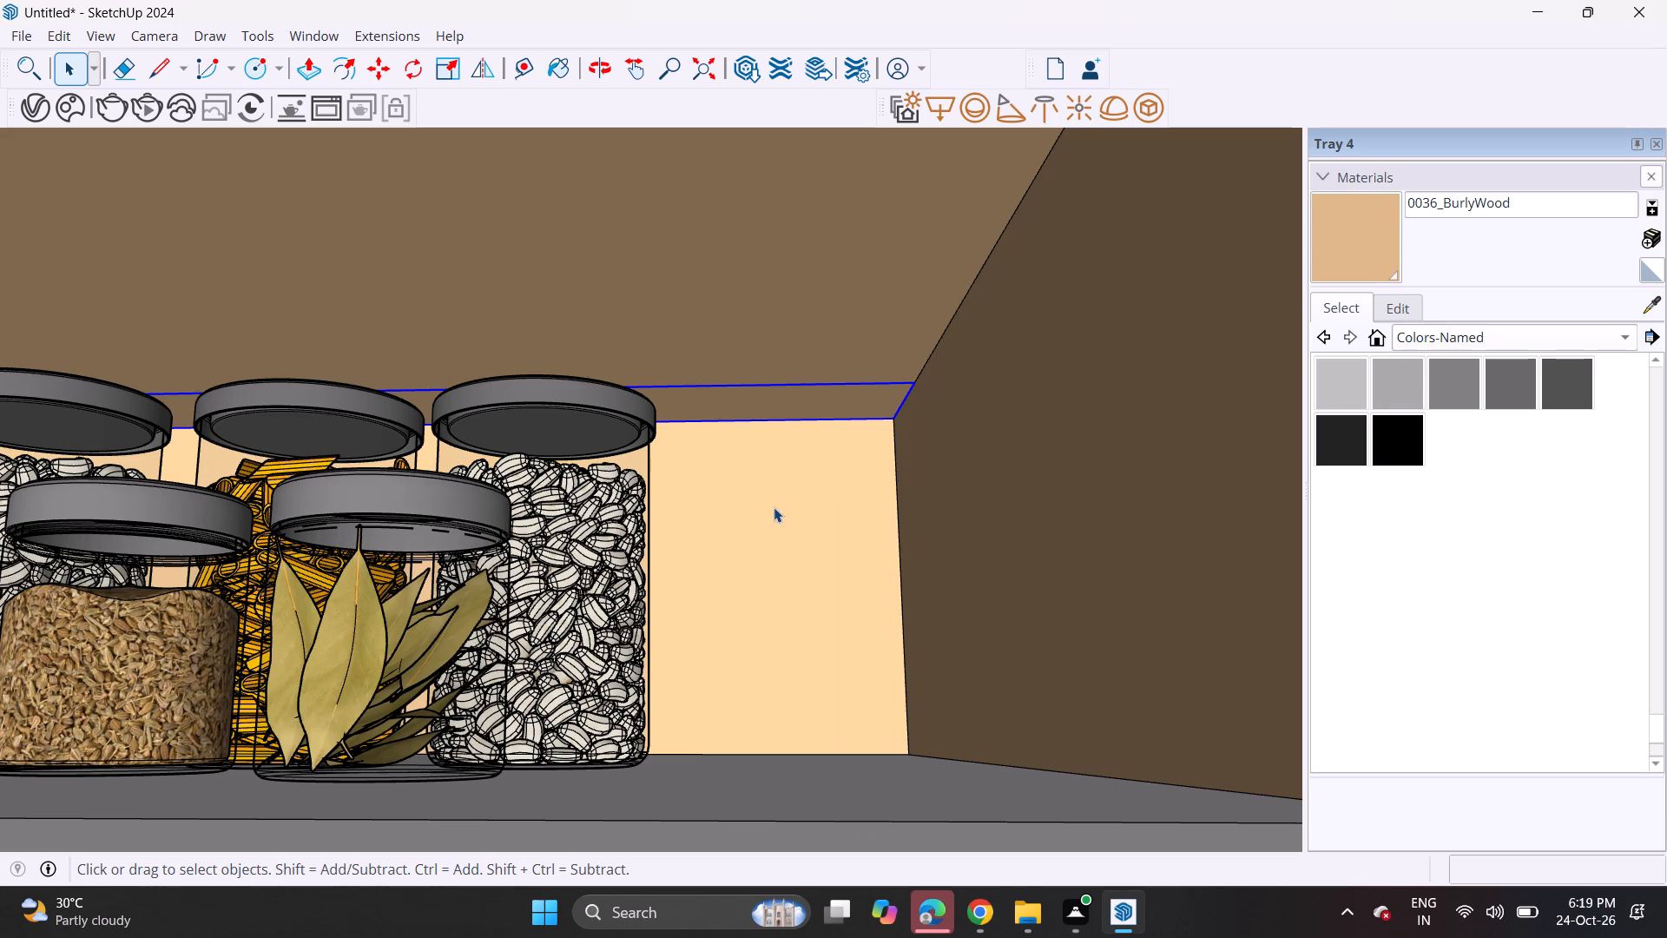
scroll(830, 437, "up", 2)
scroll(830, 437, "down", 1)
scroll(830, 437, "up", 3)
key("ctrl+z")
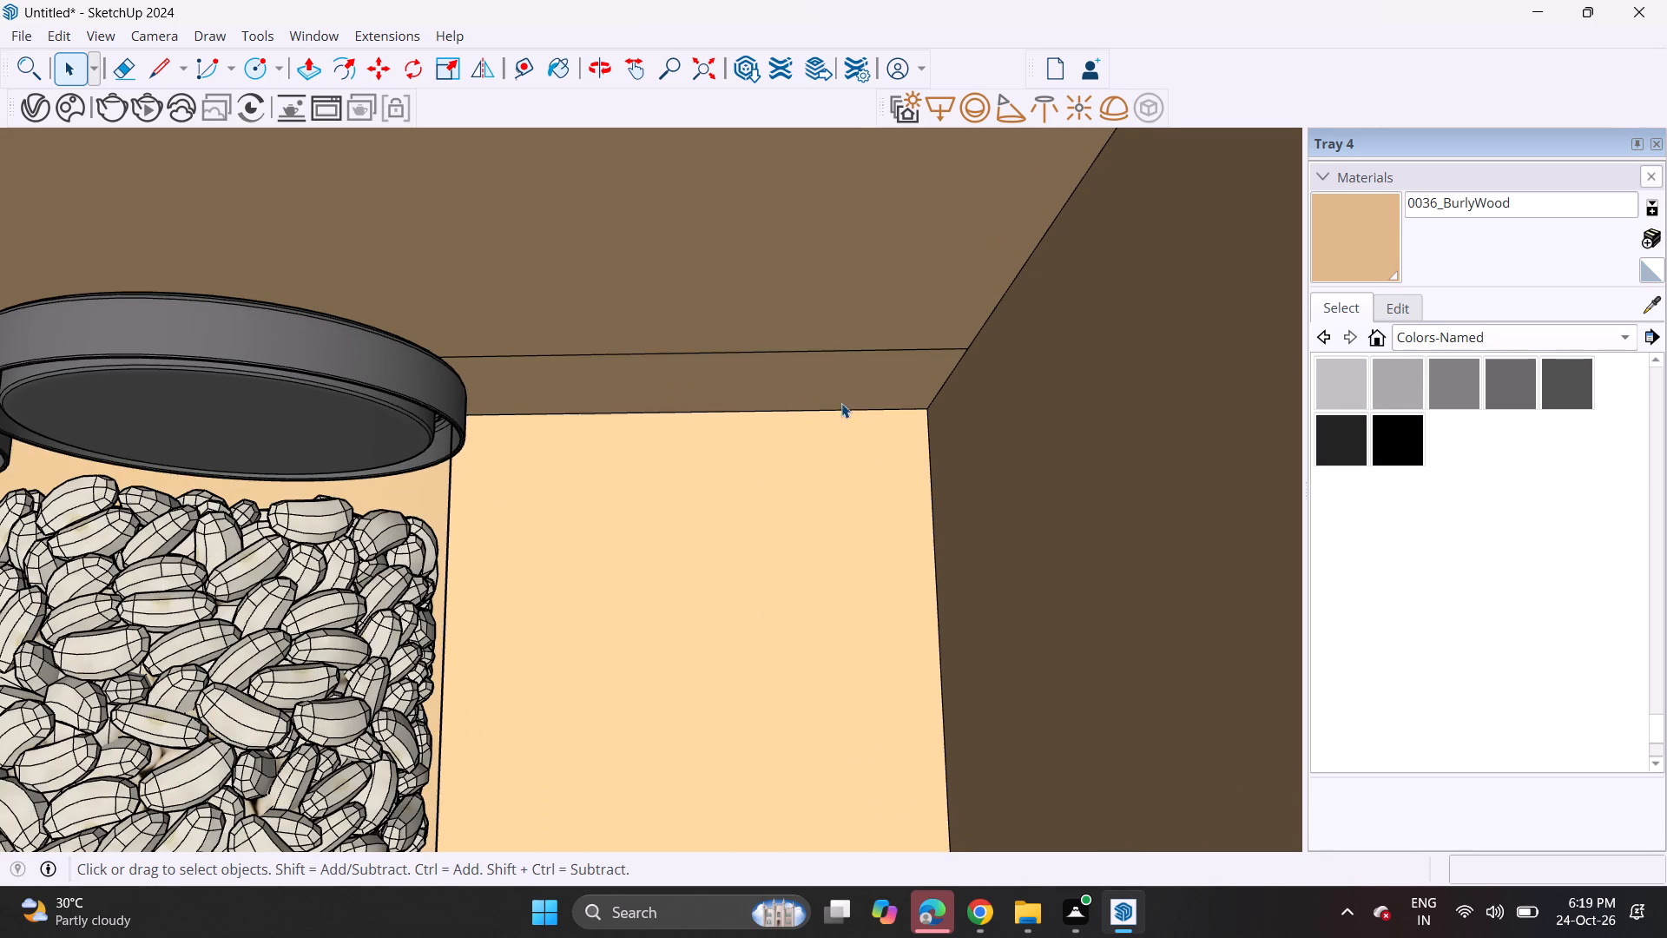
Group the narrow ceiling strip above the lidded spice jars and convert it into a V-Ray mesh light.
left_click(839, 378)
right_click(839, 378)
left_click(927, 539)
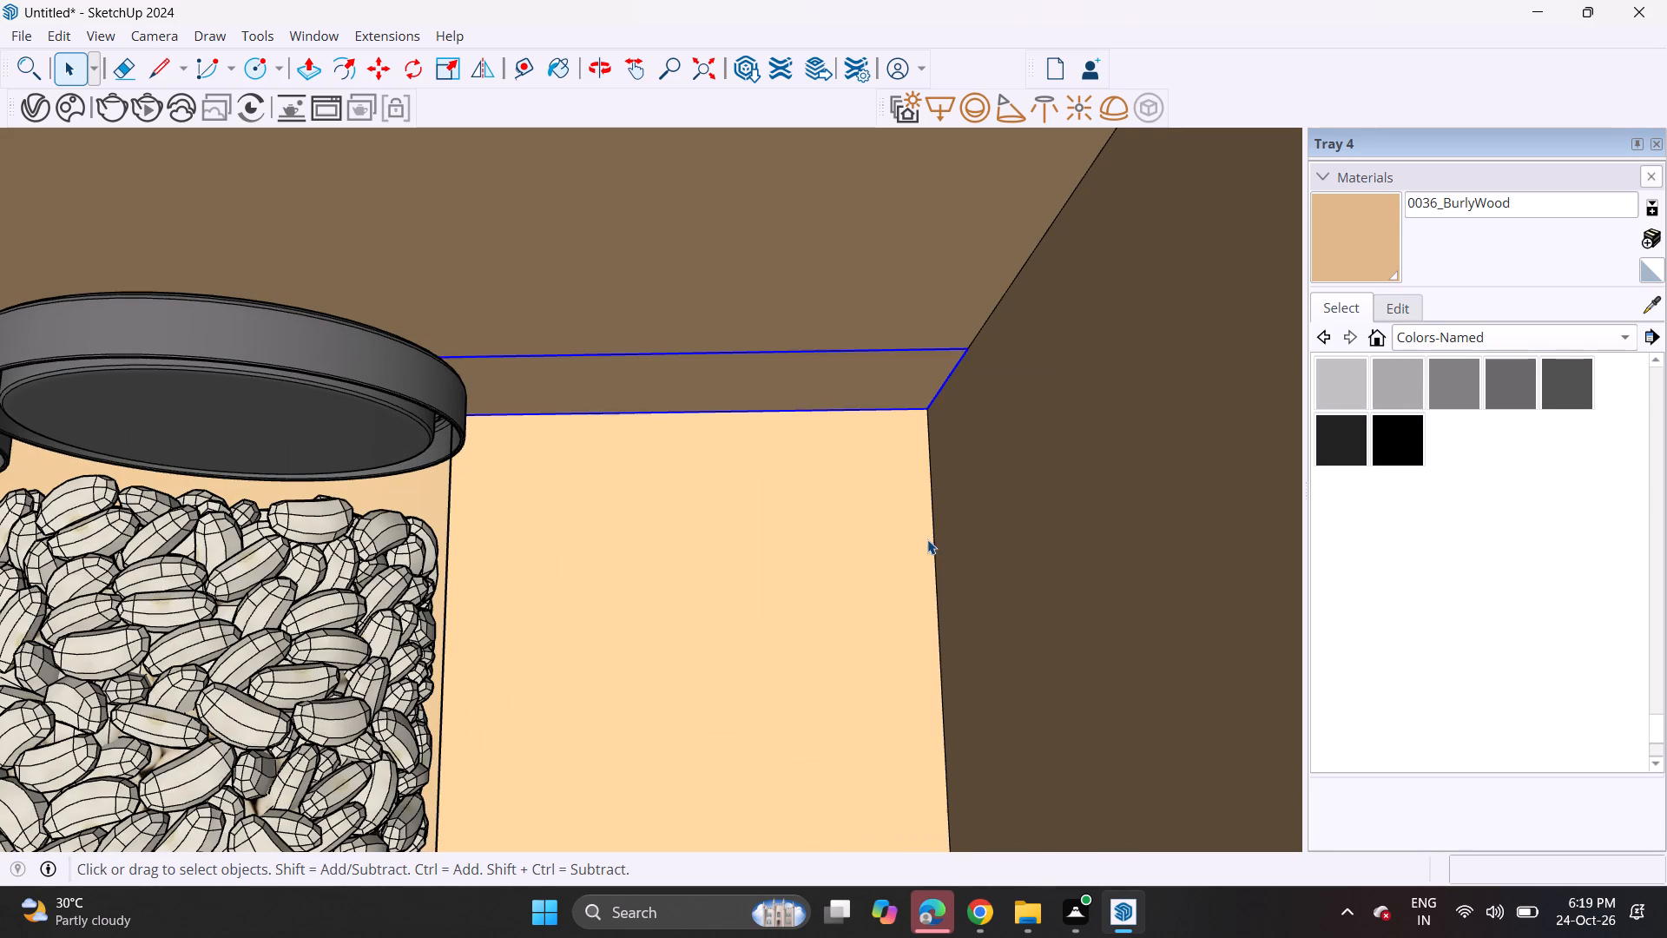
left_click(1156, 113)
Paint the ceiling of the blue-and-white mug compartment with 0036_BurlyWood.
scroll(814, 429, "down", 13)
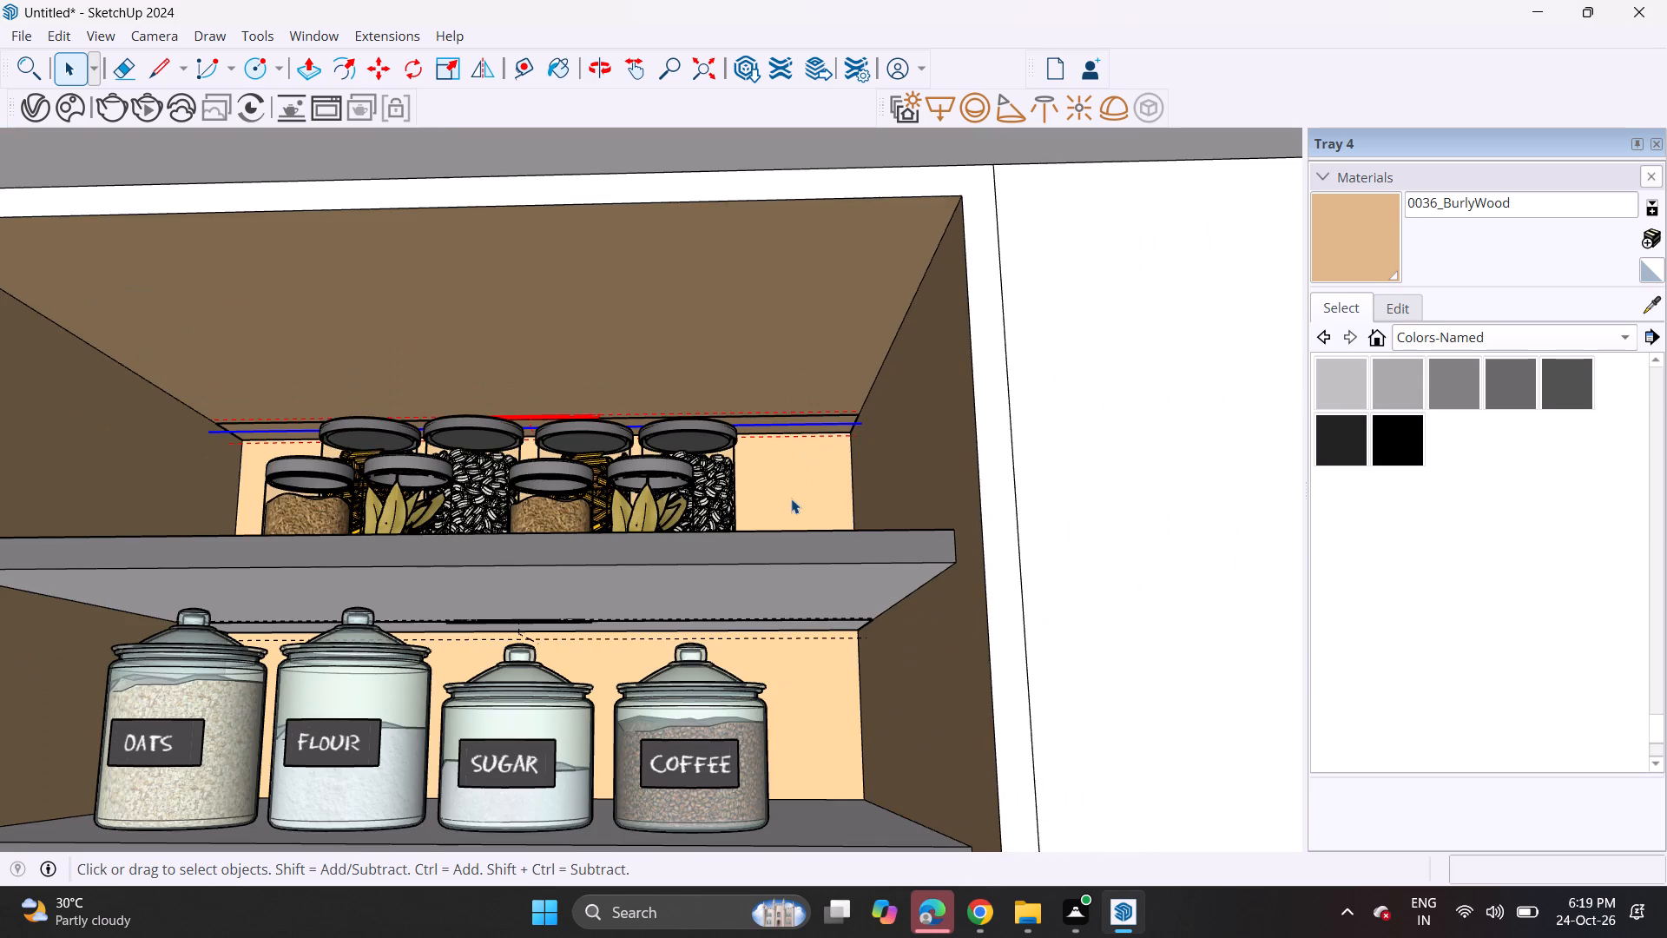
scroll(791, 499, "down", 6)
middle_click_drag(810, 516, 256, 649)
middle_click_drag(641, 607, 424, 569)
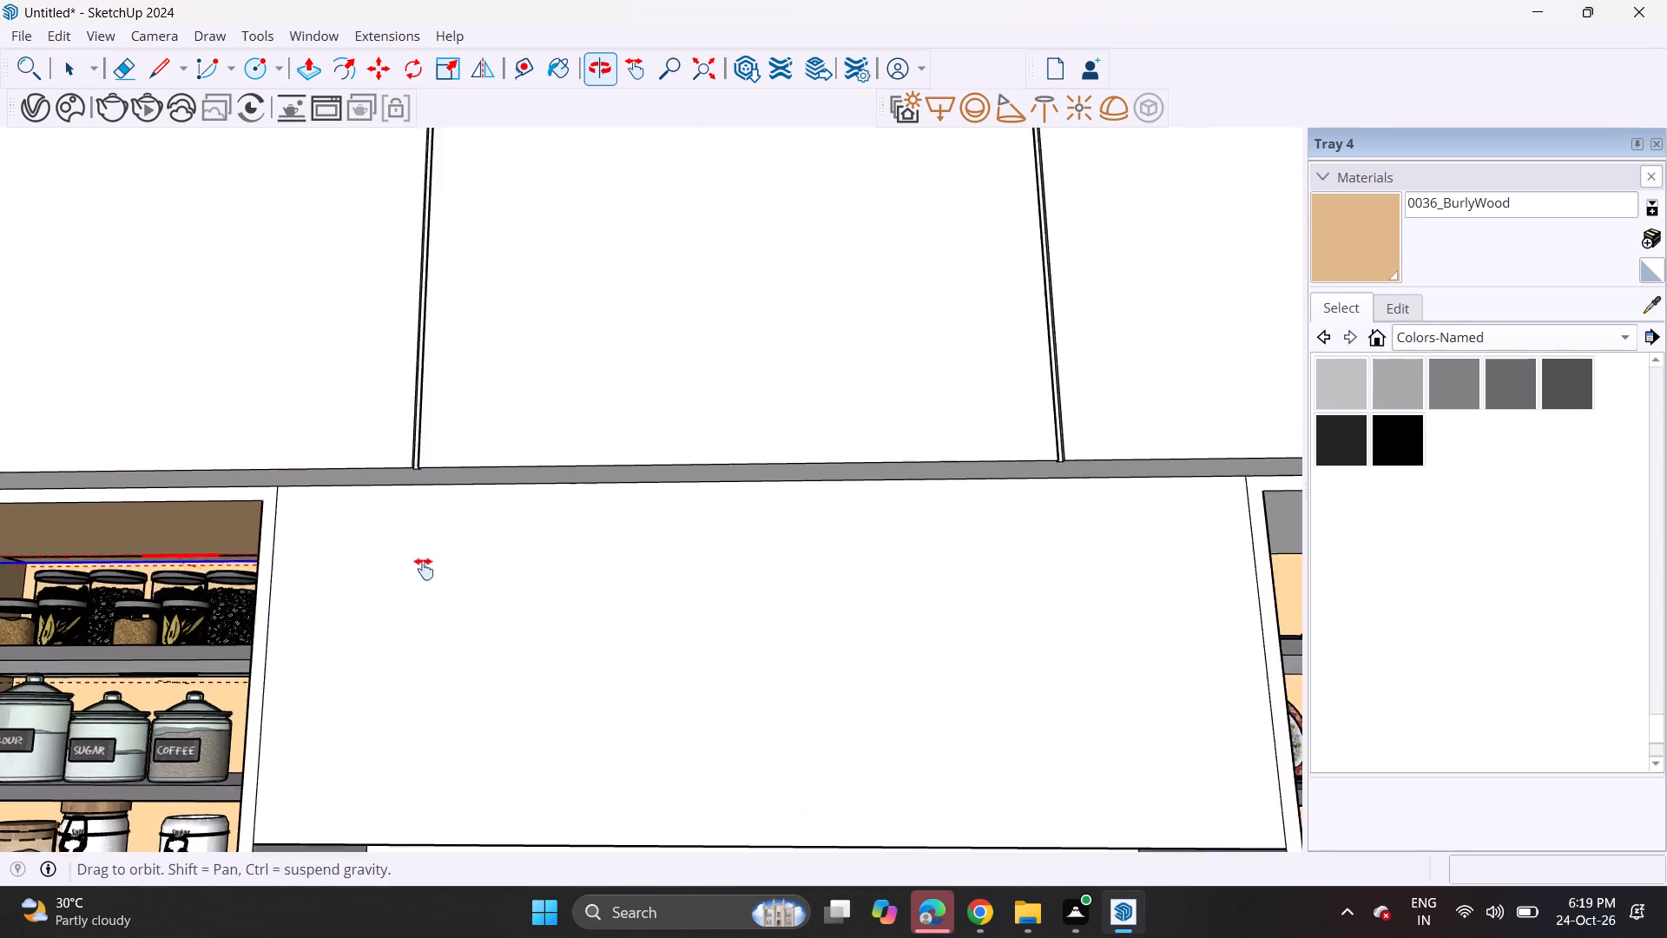
middle_click_drag(424, 569, 0, 523)
middle_click_drag(589, 528, 372, 507)
scroll(625, 509, "up", 4)
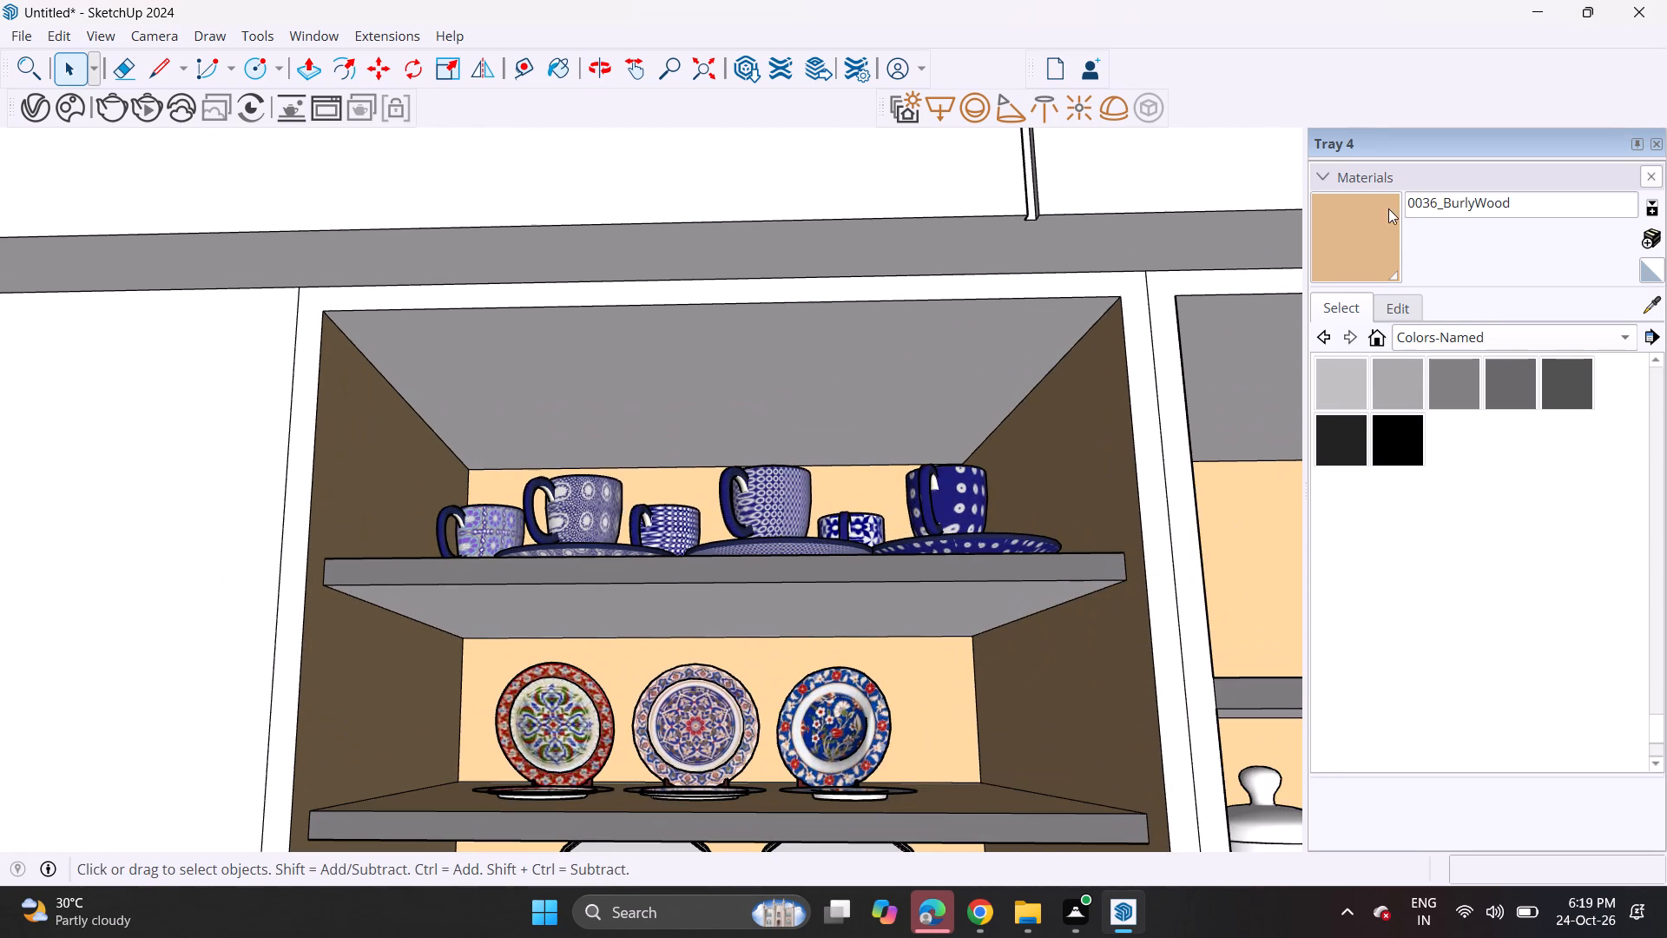
left_click(1368, 238)
left_click(926, 408)
Copy the back edge of the mug compartment's ceiling about 1 13/16" forward to form a narrow strip.
scroll(880, 460, "down", 1)
scroll(880, 460, "up", 5)
scroll(873, 467, "down", 1)
scroll(873, 469, "up", 5)
key("space")
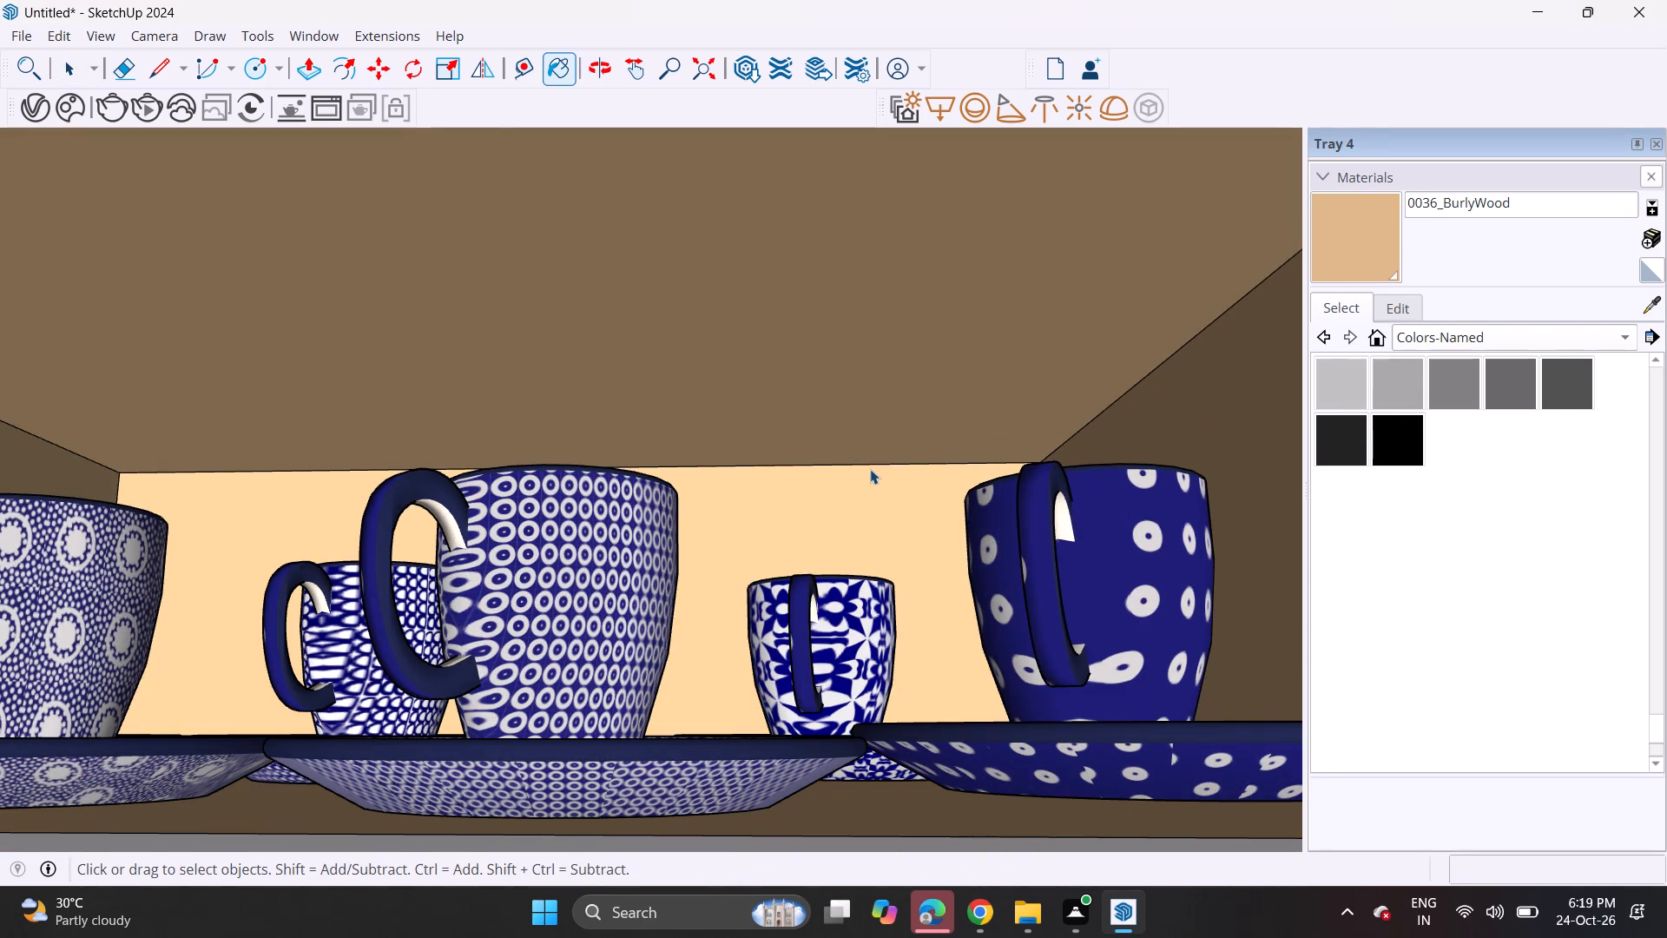
left_click(870, 469)
left_click(878, 471)
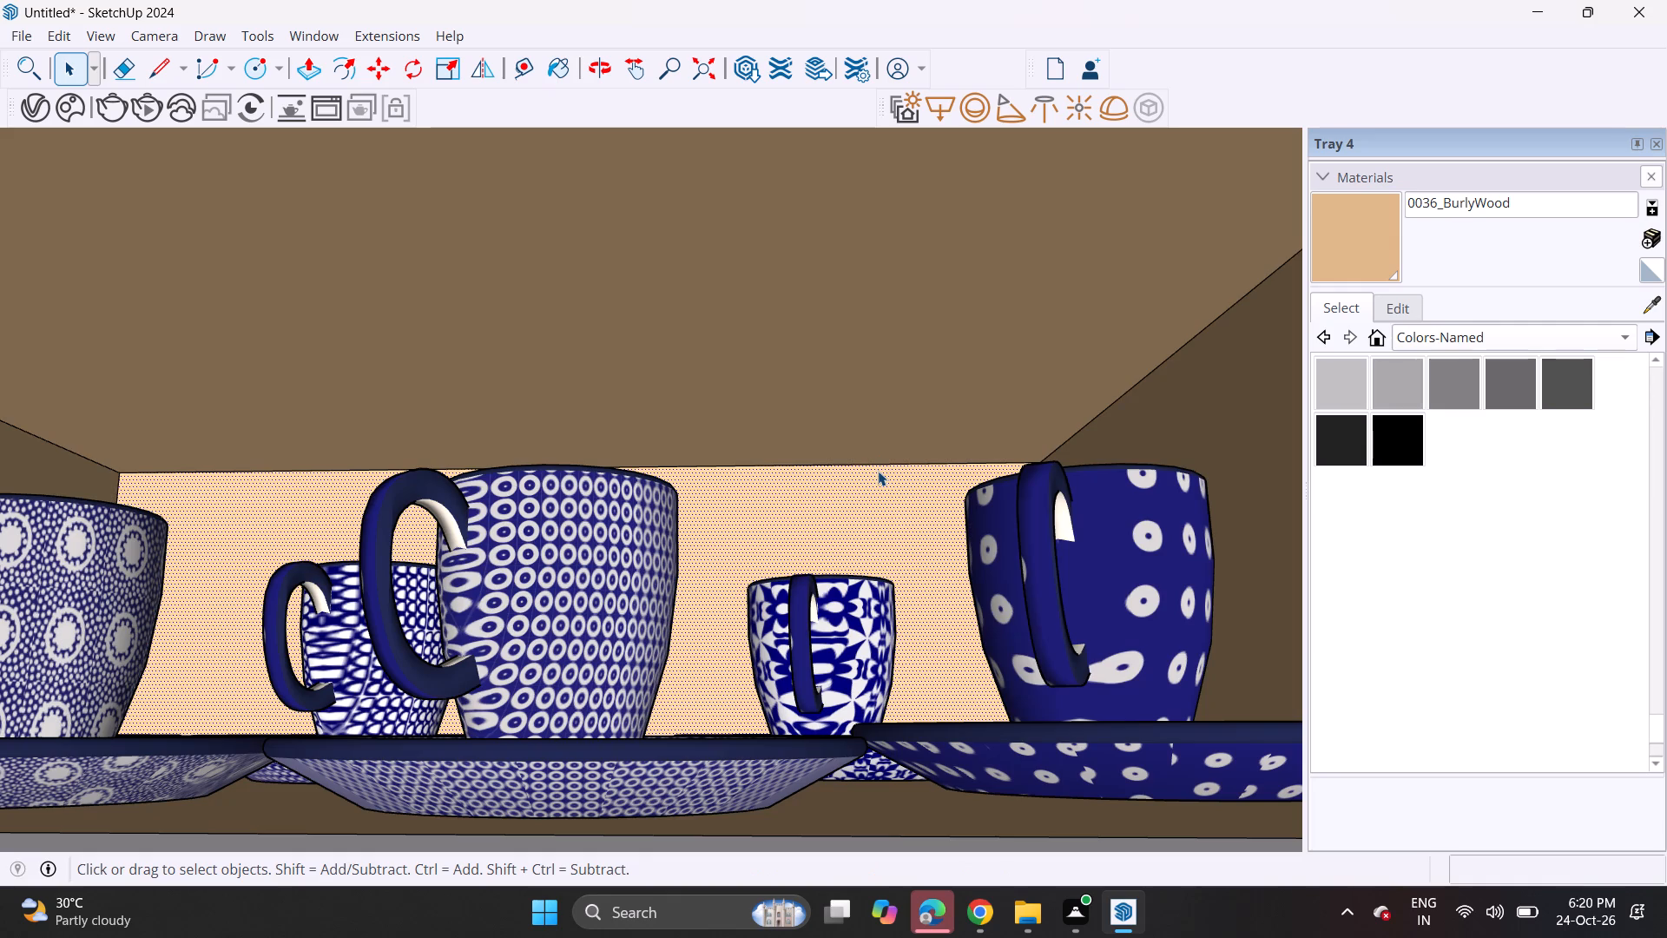
scroll(878, 471, "up", 4)
left_click(883, 461)
key("m")
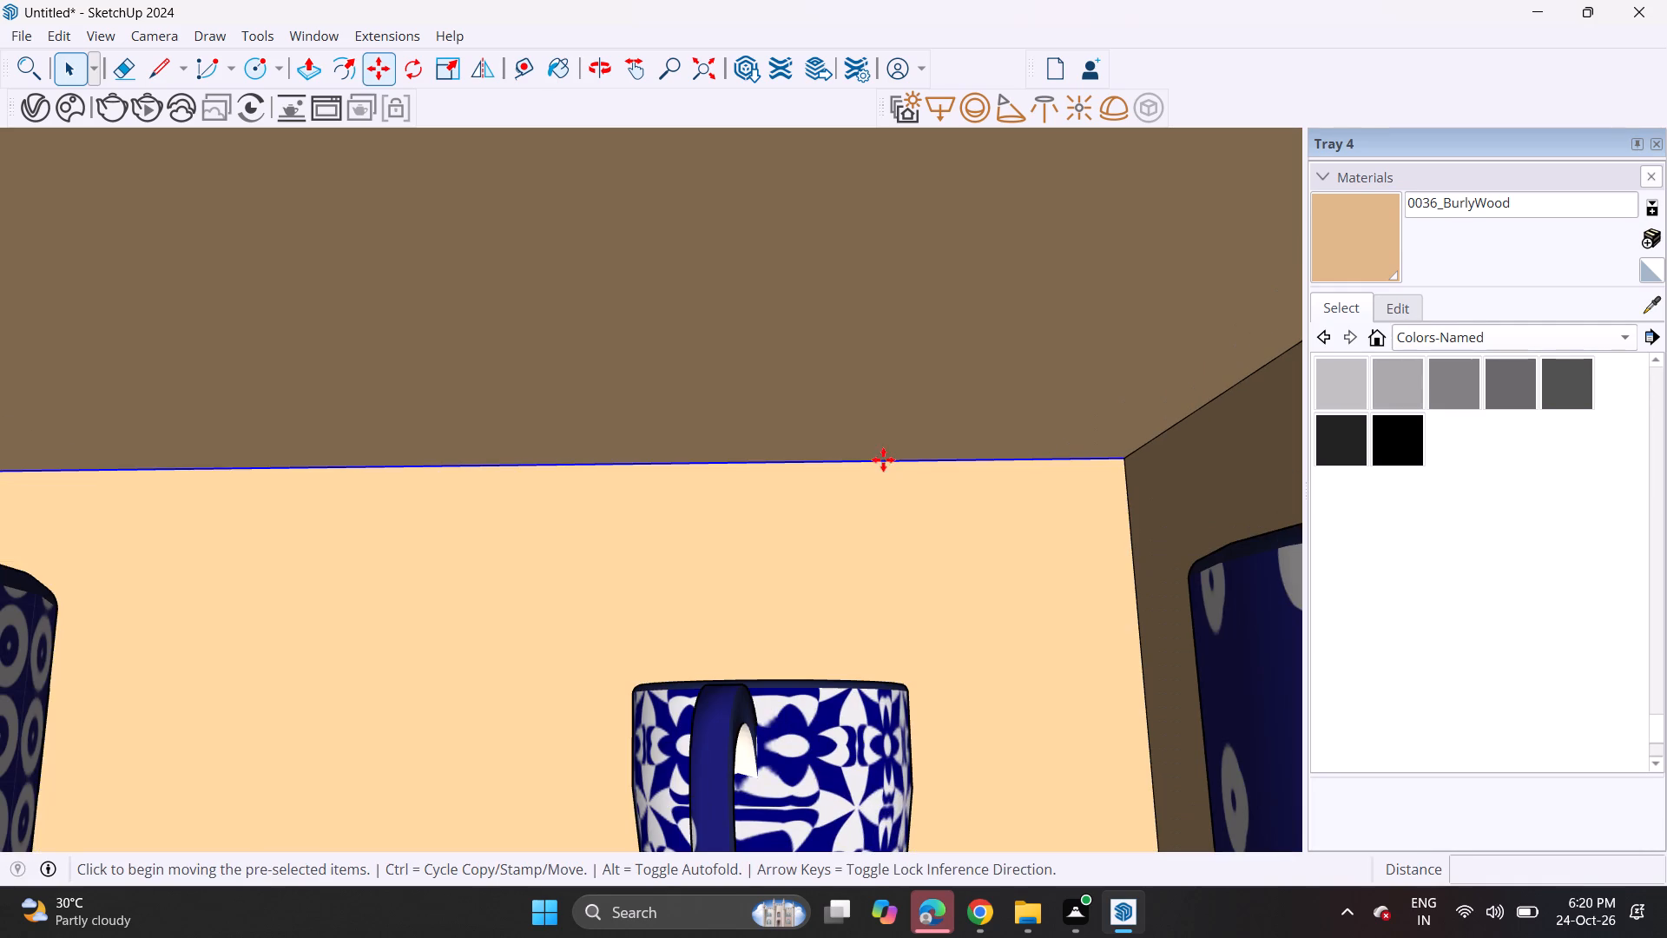
left_click(1130, 469)
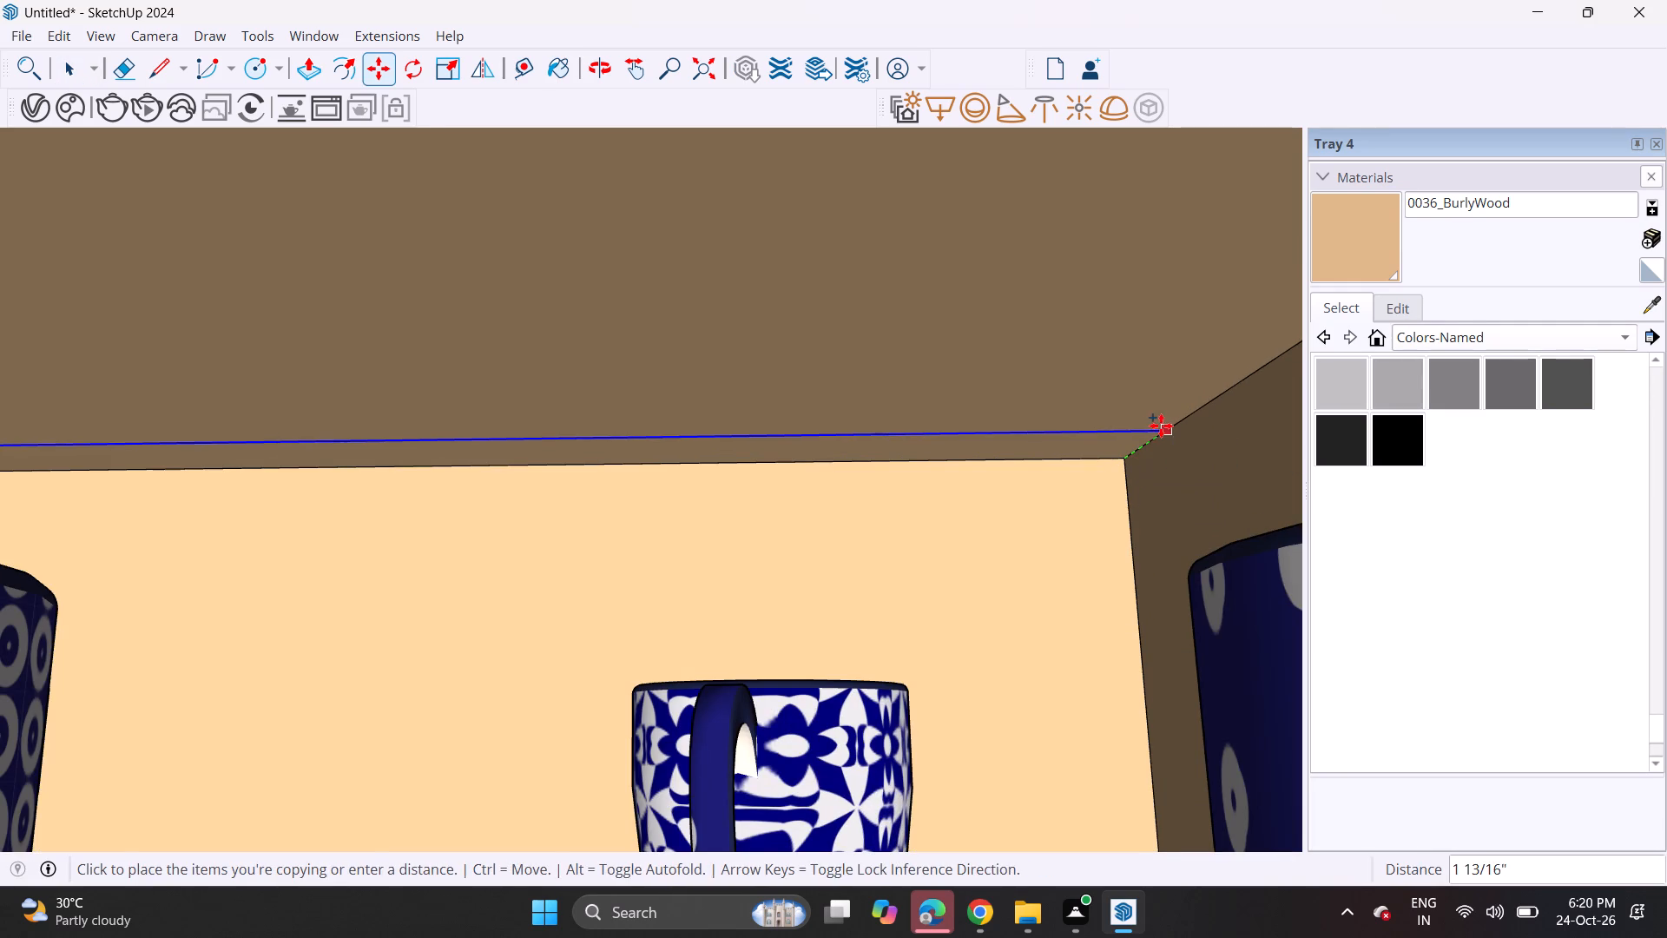
left_click(1161, 426)
Copy the strip edge about 8 1/4" down to the underside of the upper shelf, above the decorative plates.
left_click(1163, 427, "ctrl")
scroll(1112, 500, "down", 7)
scroll(1112, 515, "up", 1, "shift")
middle_click_drag(1112, 515, 987, 328, "shift")
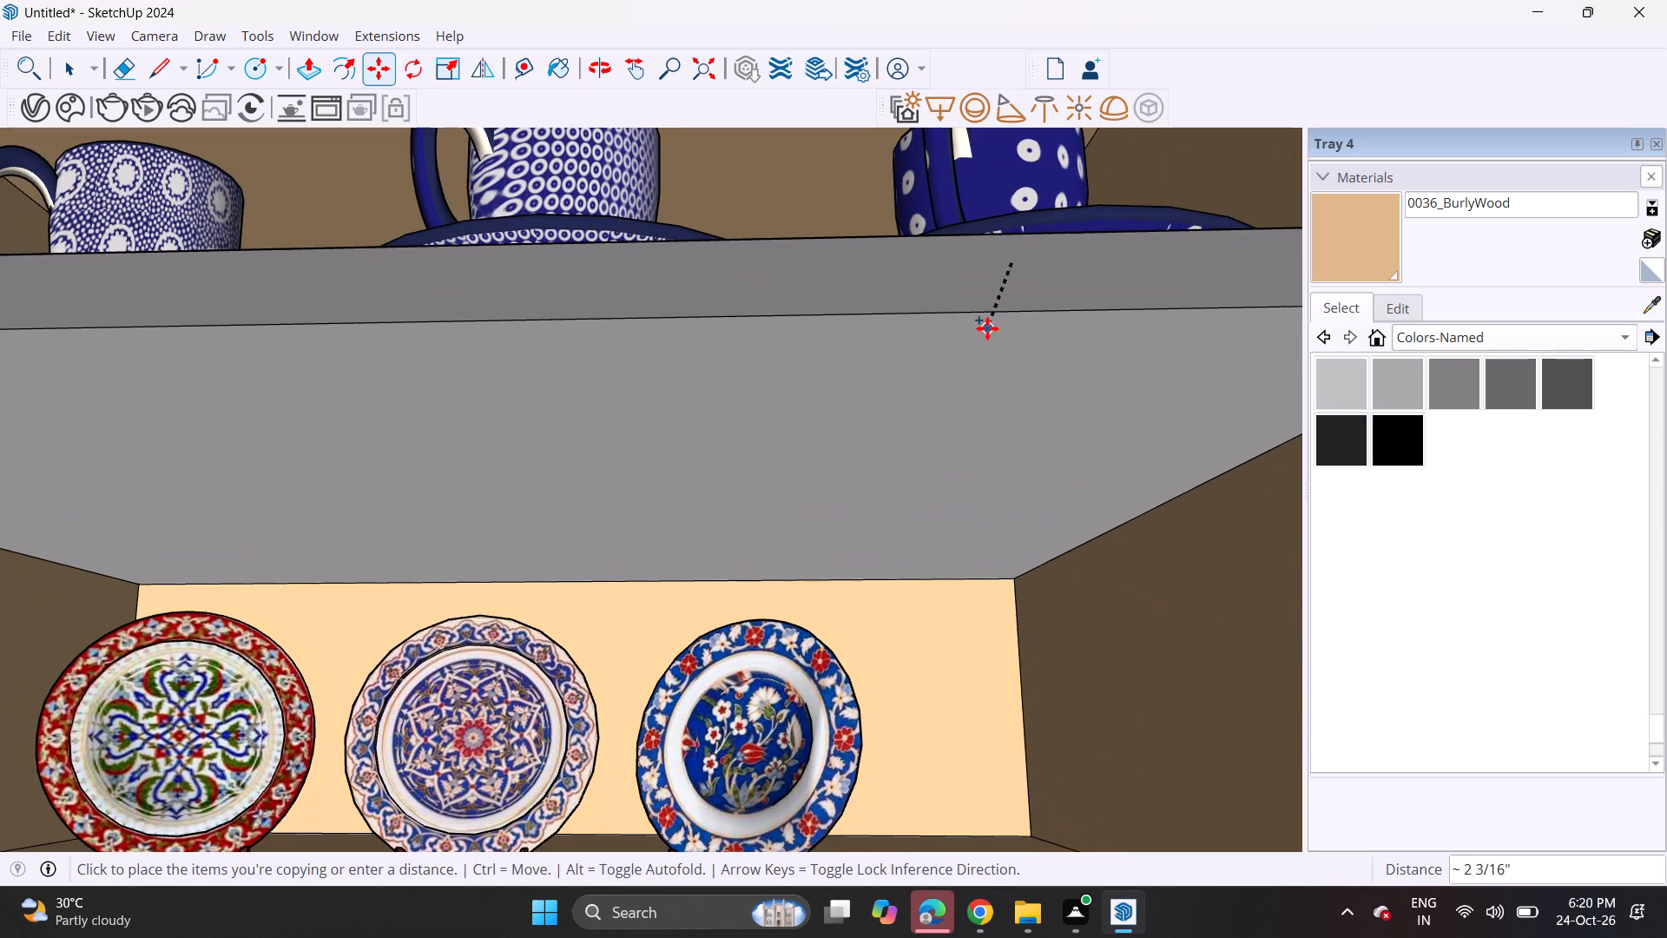
left_click(1040, 567)
Copy the strip edge about 7 7/16" down to the underside of the lower shelf, above the bottles and stacked bowls.
left_click(1038, 571)
scroll(1039, 673, "down", 3)
middle_click_drag(1039, 683, 1011, 419, "shift")
scroll(1011, 386, "up", 1)
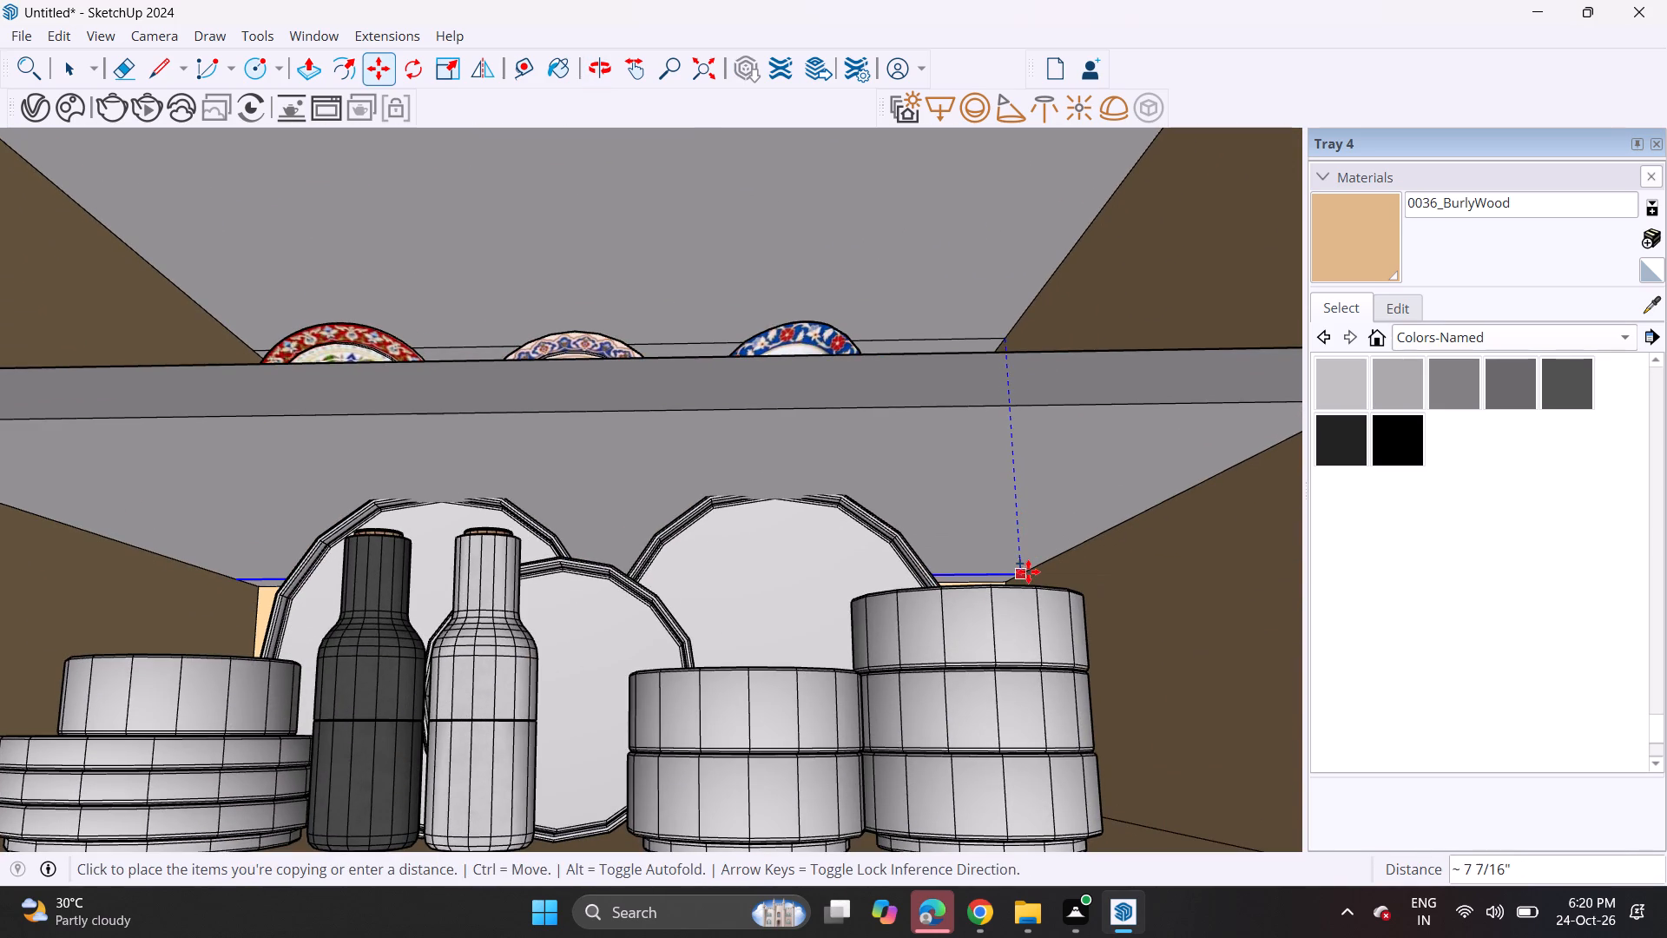
left_click(1028, 571)
Group the three narrow strips above the mugs, decorative plates and bottles together and convert them into a V-Ray mesh light.
middle_click_drag(1013, 569, 992, 602)
scroll(975, 599, "up", 5)
middle_click_drag(964, 538, 950, 479)
middle_click_drag(950, 479, 965, 547)
middle_click_drag(941, 466, 946, 756, "shift")
key("space")
scroll(954, 492, "up", 1)
scroll(954, 492, "down", 2)
scroll(954, 492, "up", 4)
left_click(952, 475)
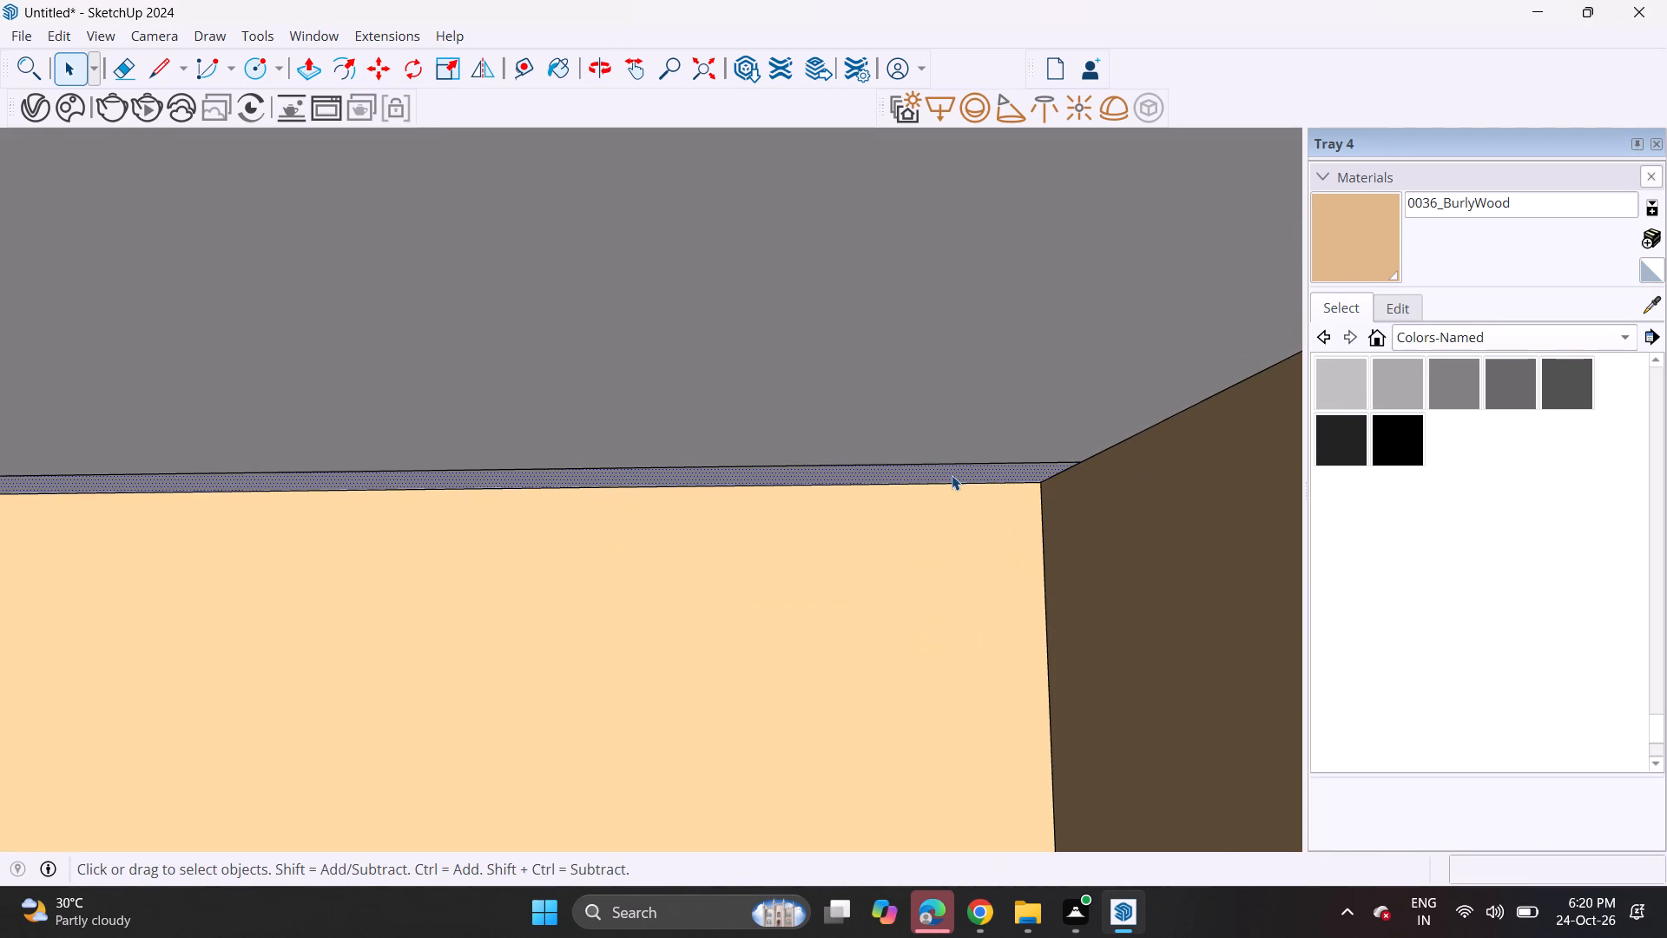
scroll(946, 475, "down", 5, "ctrl")
middle_click_drag(922, 420, 934, 802, "ctrl")
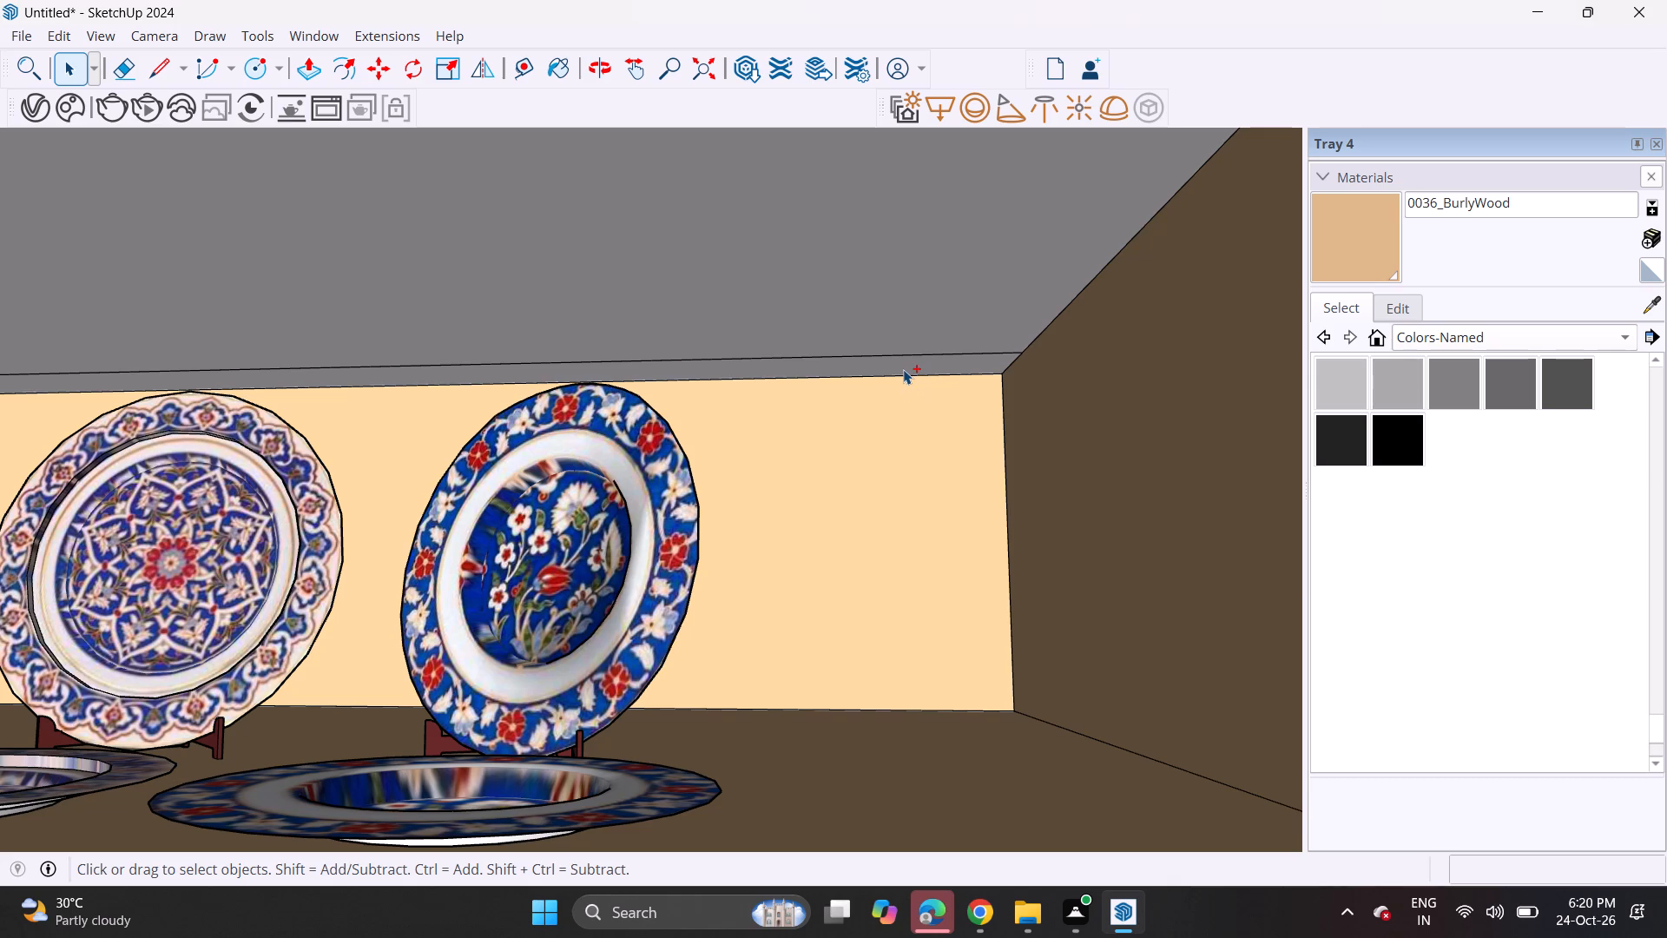
left_click(903, 369, "ctrl")
middle_click_drag(903, 367, 939, 883, "ctrl")
scroll(888, 536, "up", 1, "ctrl")
middle_click_drag(888, 536, 873, 469, "ctrl")
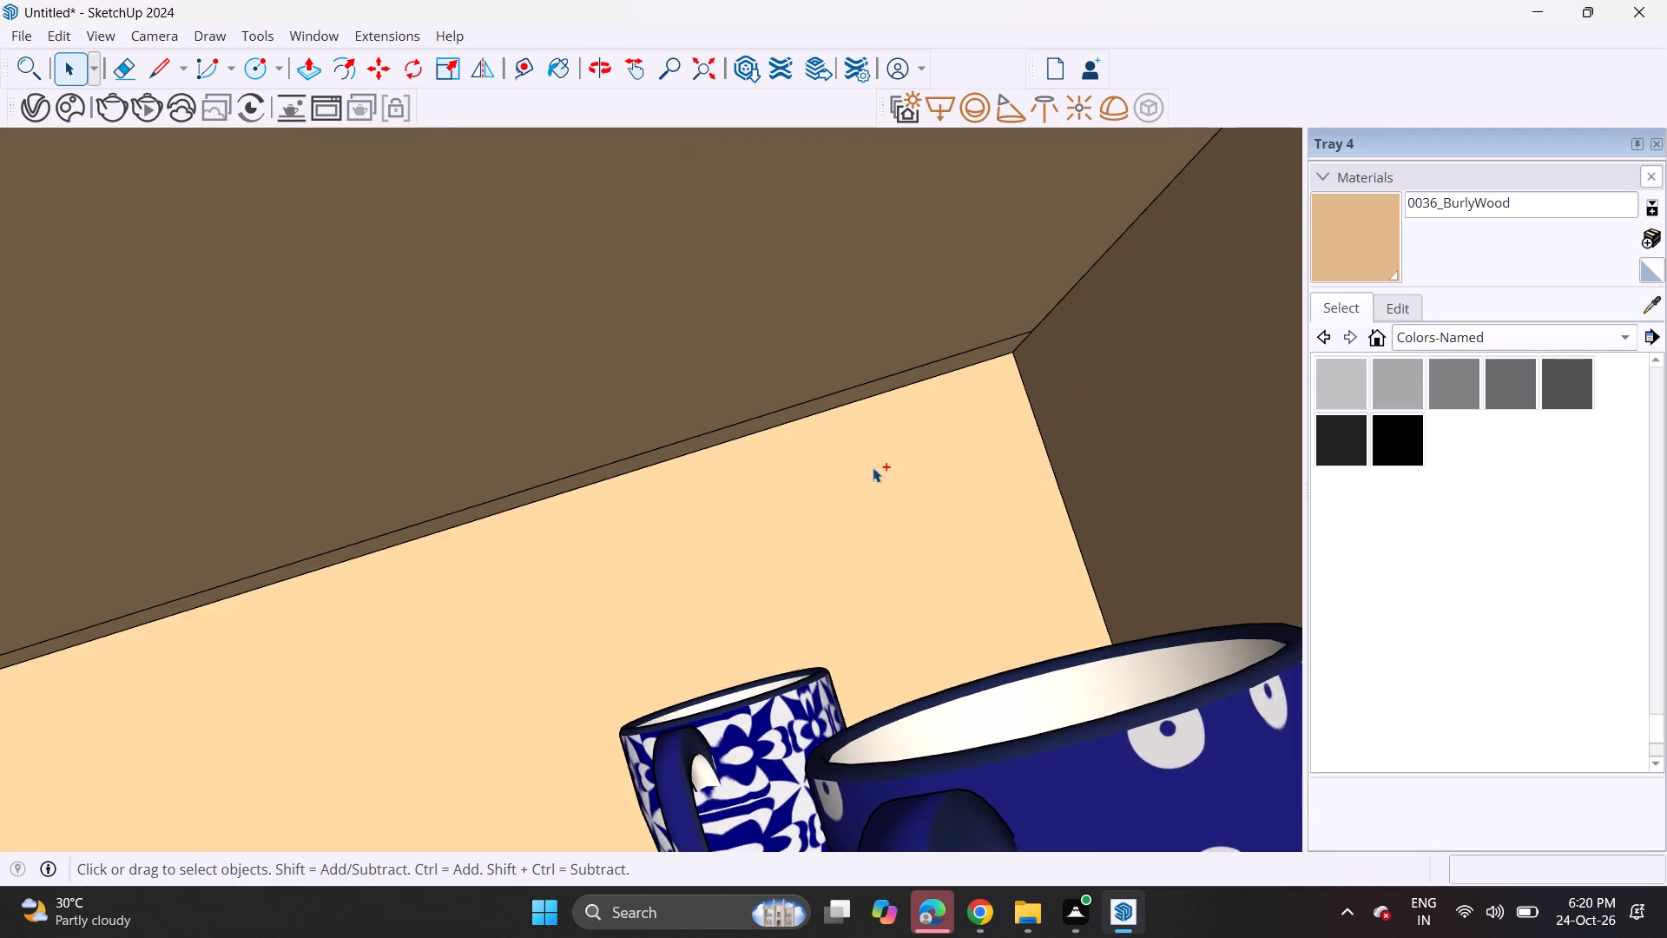
scroll(864, 443, "up", 6, "ctrl")
left_click(833, 365, "ctrl")
right_click(833, 363)
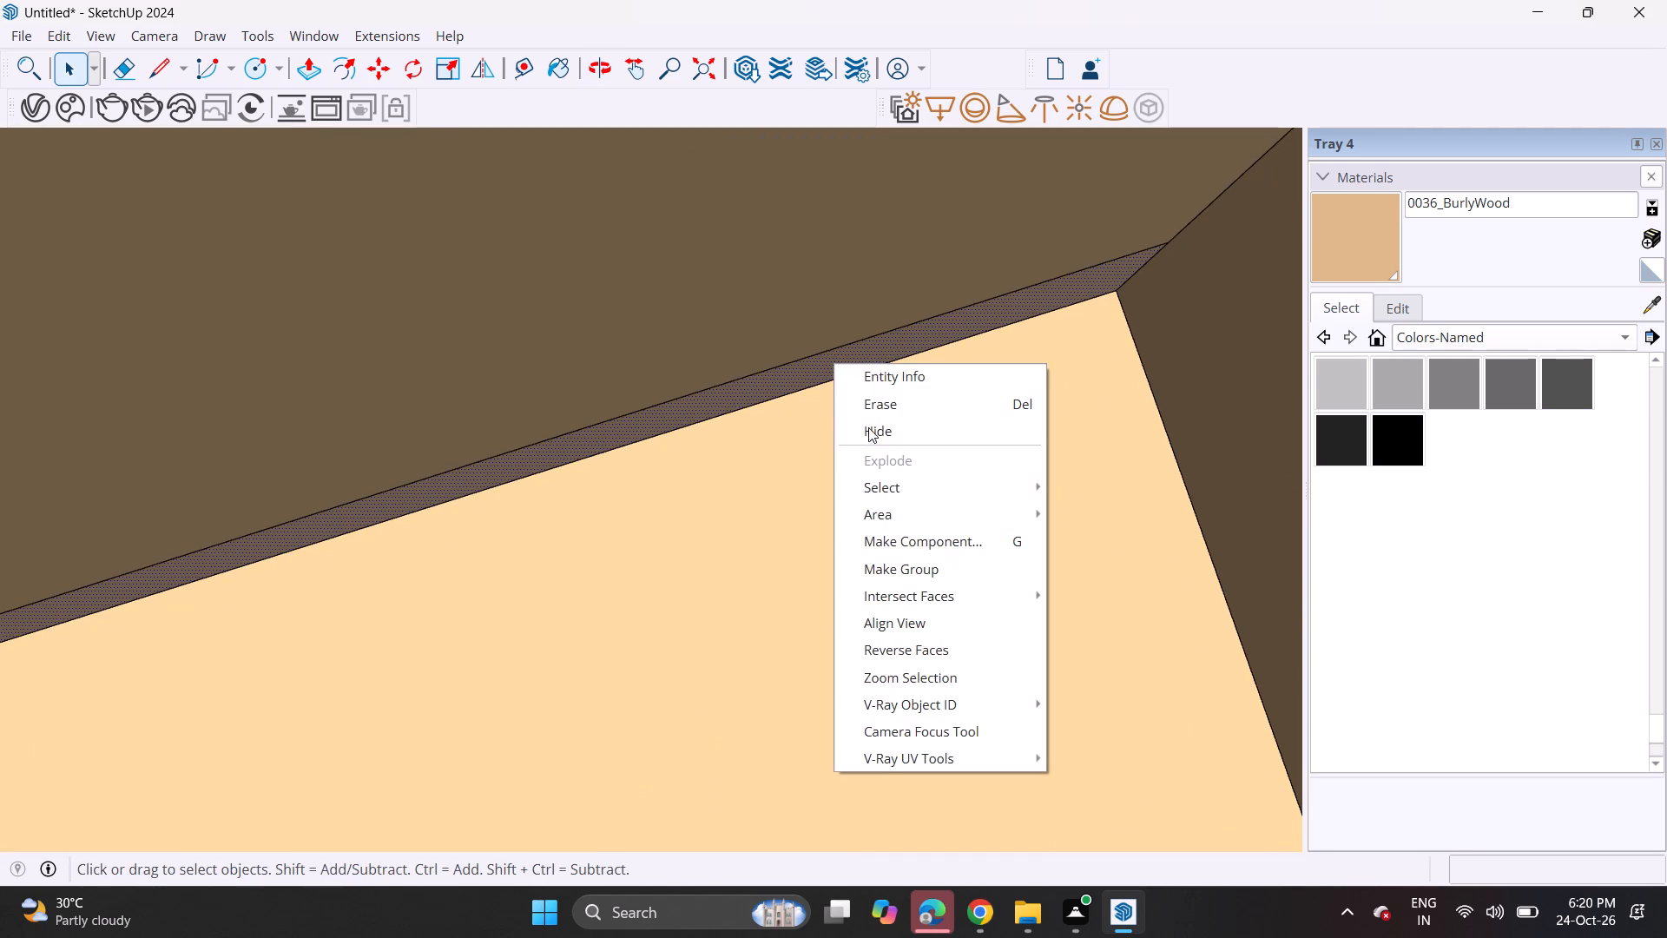
left_click(910, 570)
left_click(1150, 108)
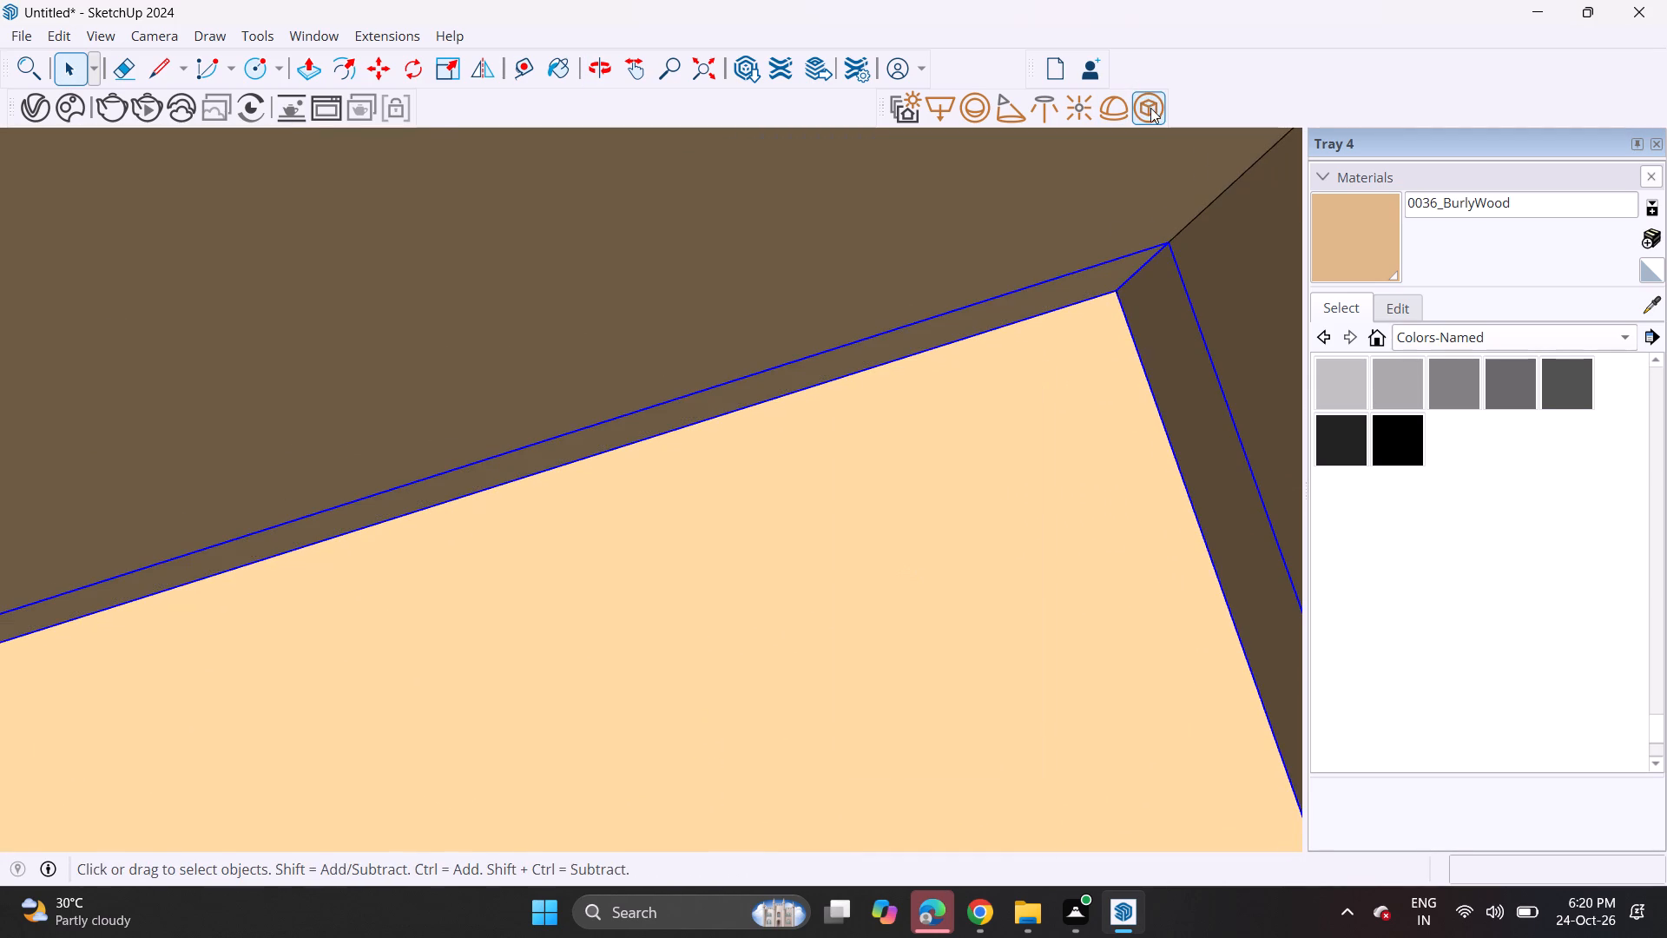
Paint the ceilings of both compartments holding the wooden bowls and white canisters with 0036_BurlyWood.
scroll(977, 304, "down", 1)
scroll(977, 305, "up", 1)
scroll(977, 310, "down", 3)
middle_click_drag(936, 391, 972, 397)
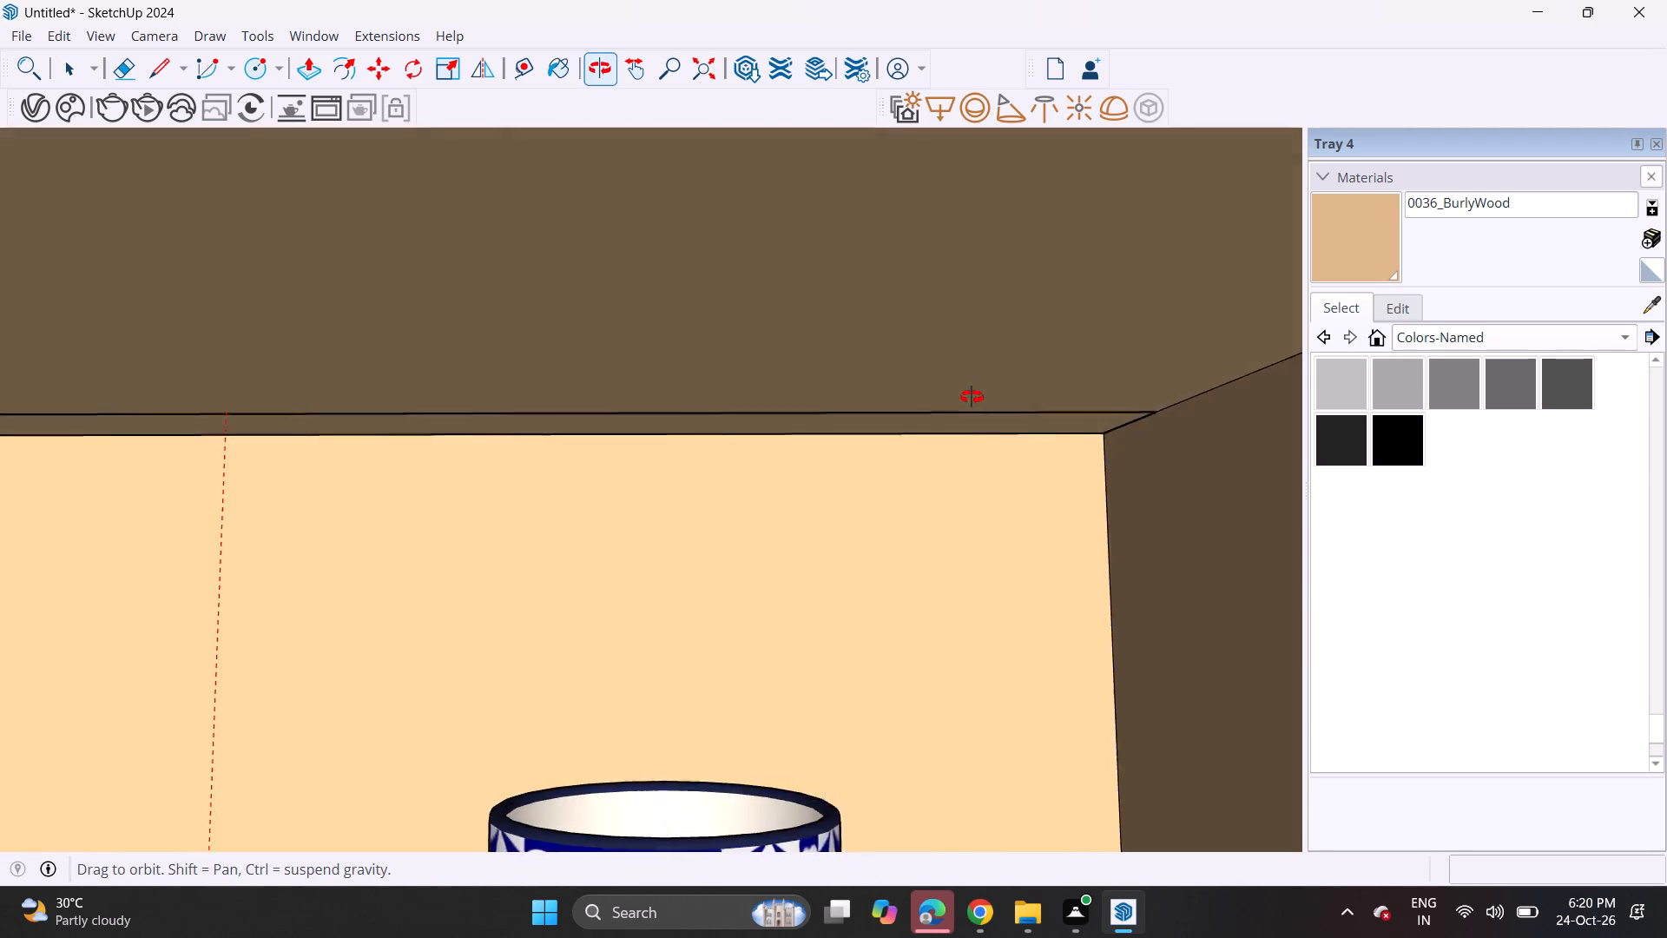
middle_click_drag(972, 397, 921, 418)
scroll(906, 421, "up", 1)
scroll(886, 418, "down", 10)
scroll(878, 430, "up", 1)
scroll(878, 430, "down", 18)
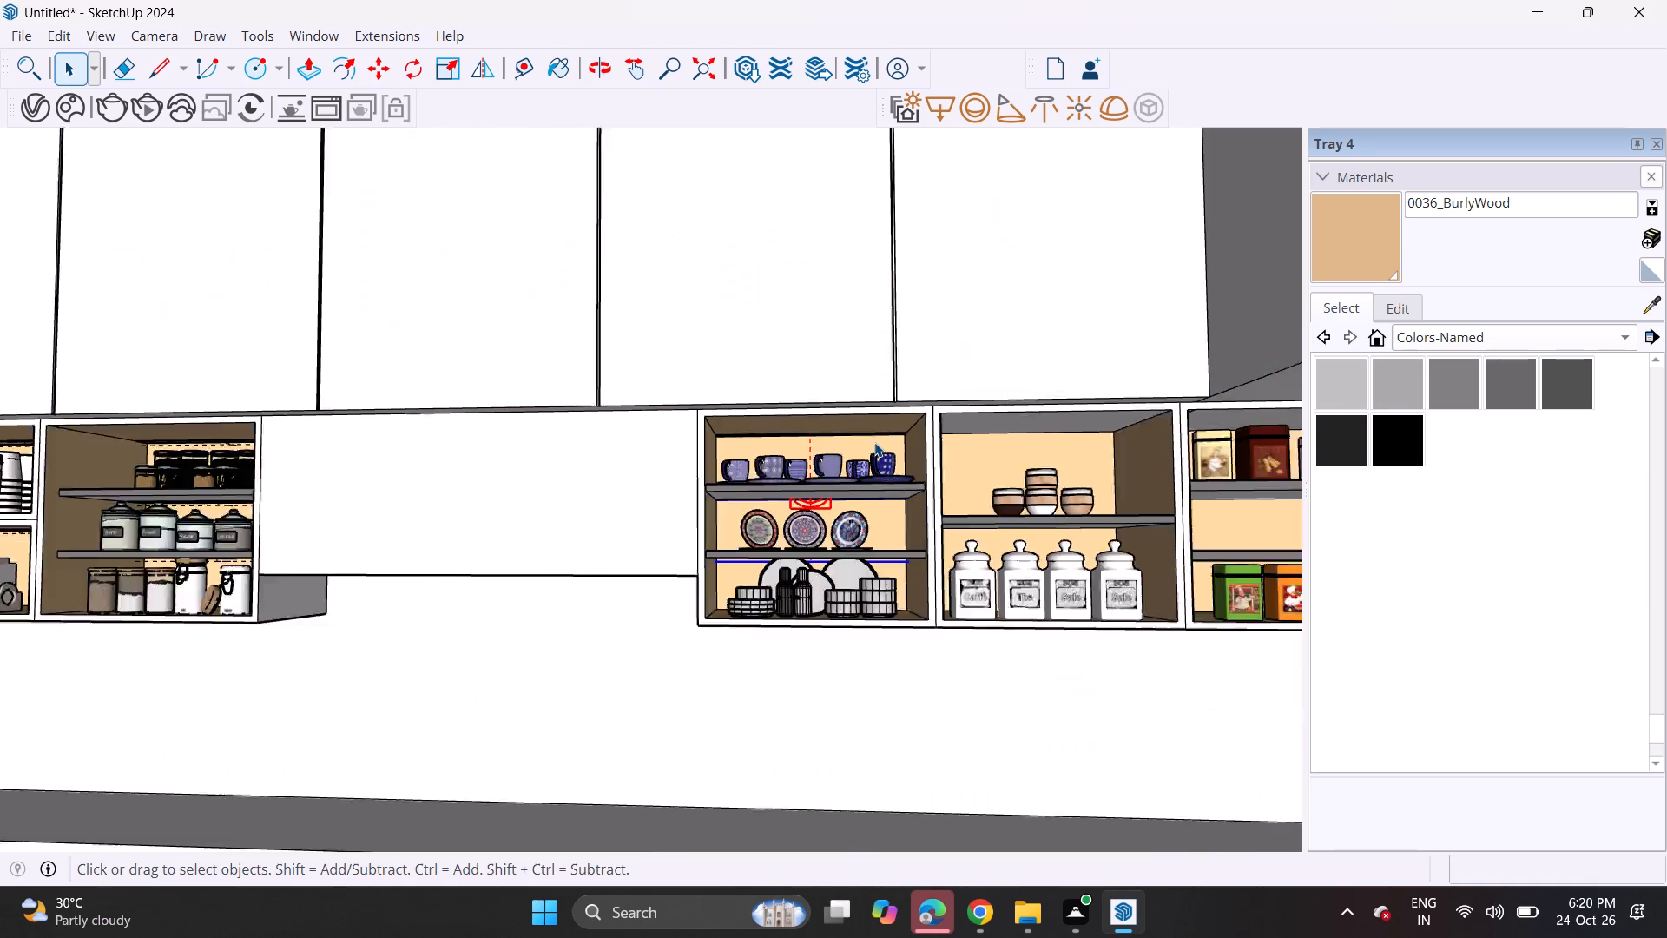
scroll(874, 442, "down", 3)
middle_click_drag(906, 491, 595, 505)
scroll(779, 516, "up", 4)
scroll(779, 516, "down", 1)
scroll(693, 523, "up", 2)
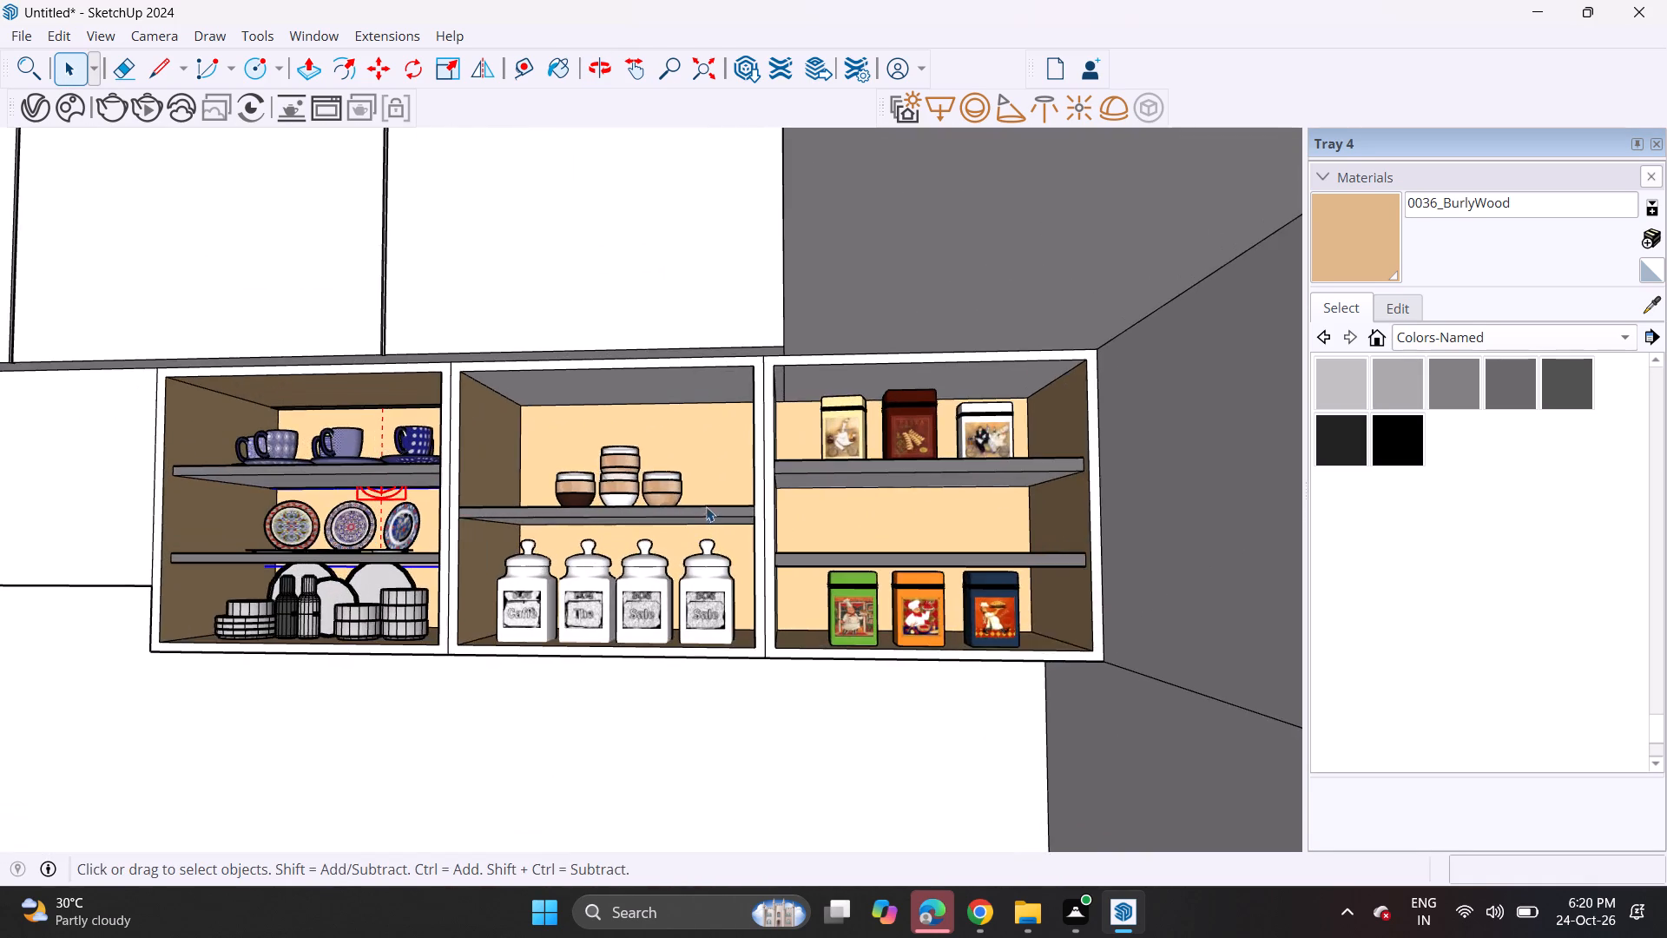
middle_click_drag(706, 506, 724, 439)
scroll(706, 506, "up", 6)
left_click(1338, 255)
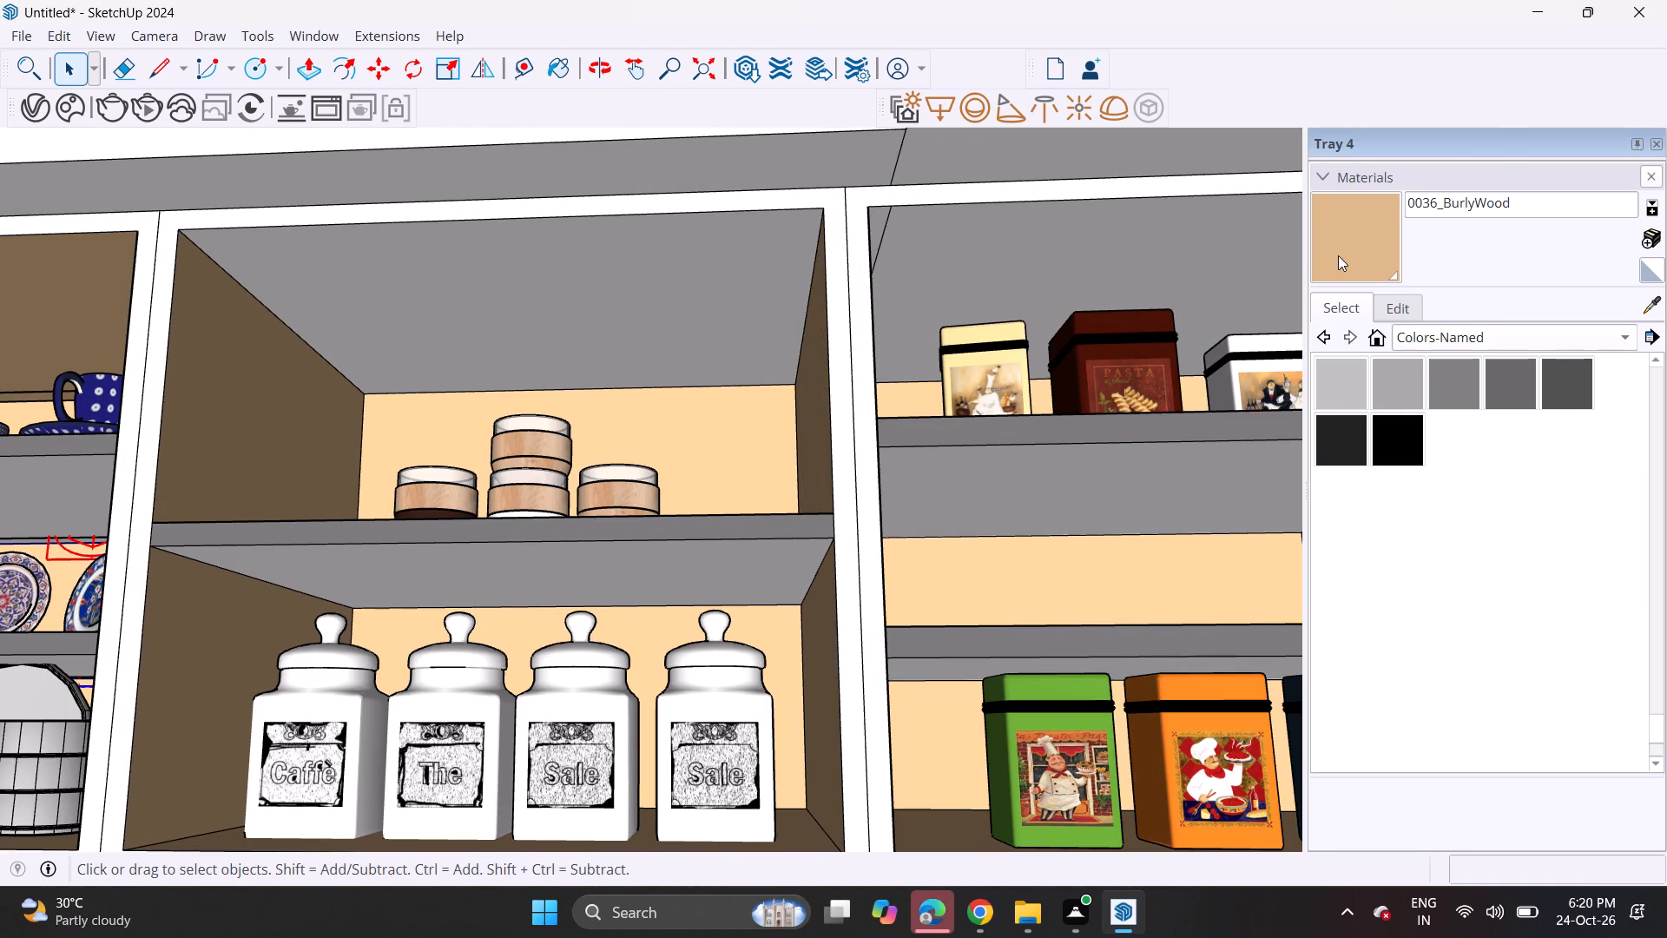
left_click(640, 325)
left_click(658, 578)
Copy the back edge of the ceiling above the white canisters about 6 3/16" forward to form a narrow strip.
scroll(689, 572, "up", 2)
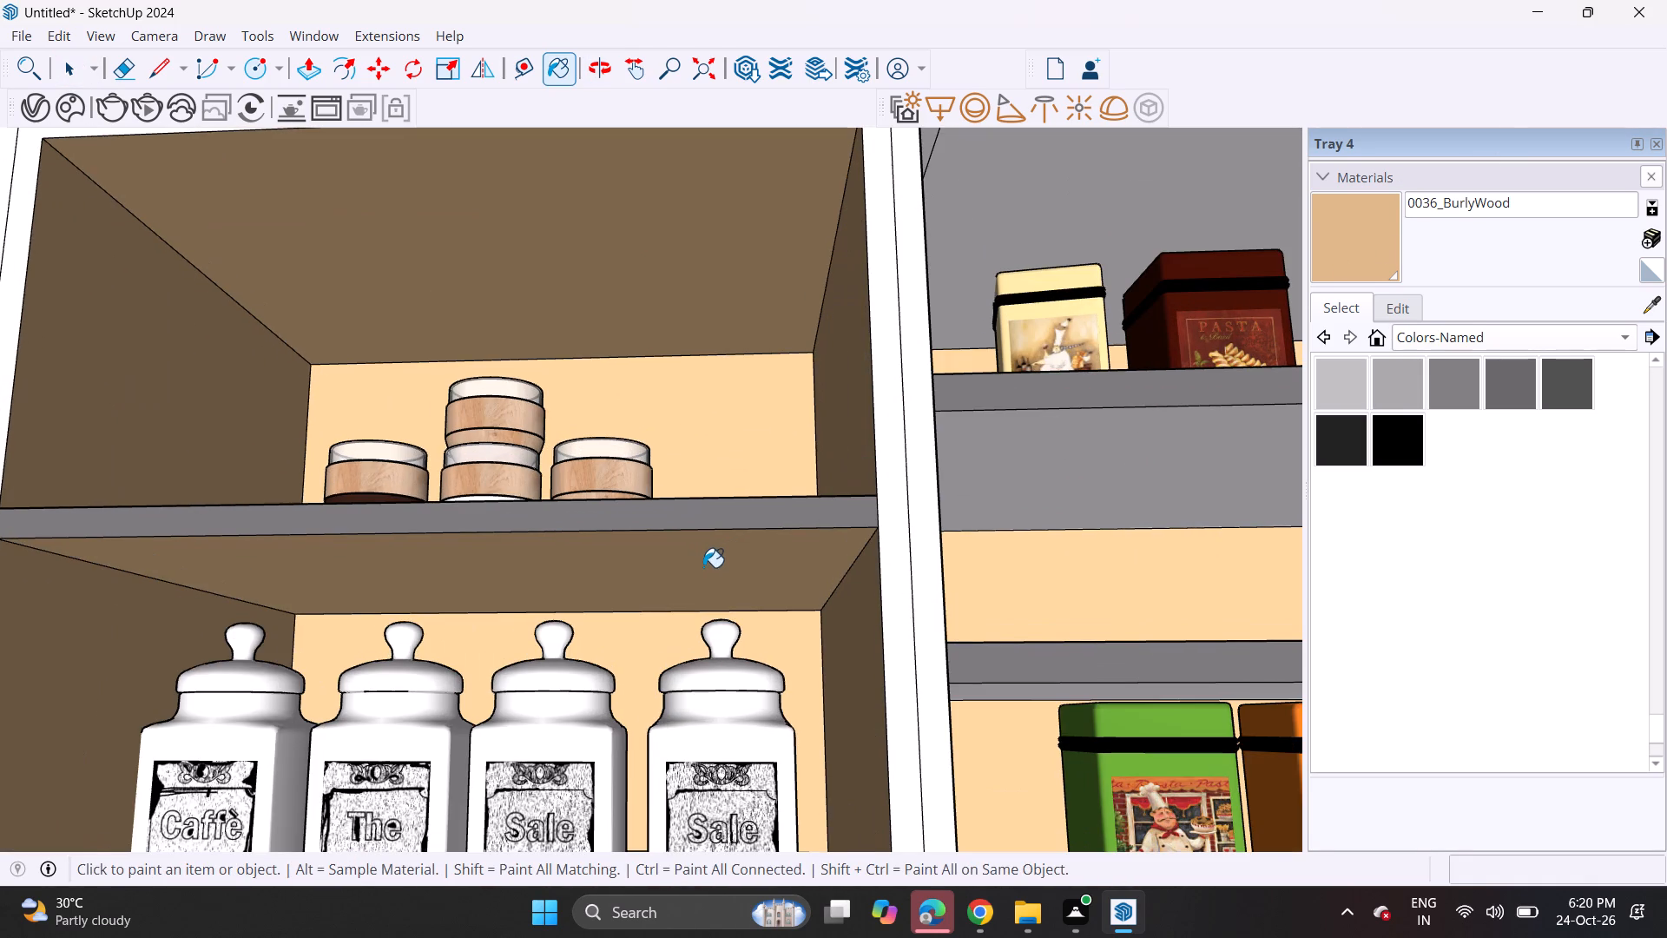
scroll(715, 576, "up", 3)
scroll(721, 582, "down", 1)
scroll(721, 582, "up", 1)
key("space")
left_click(773, 625)
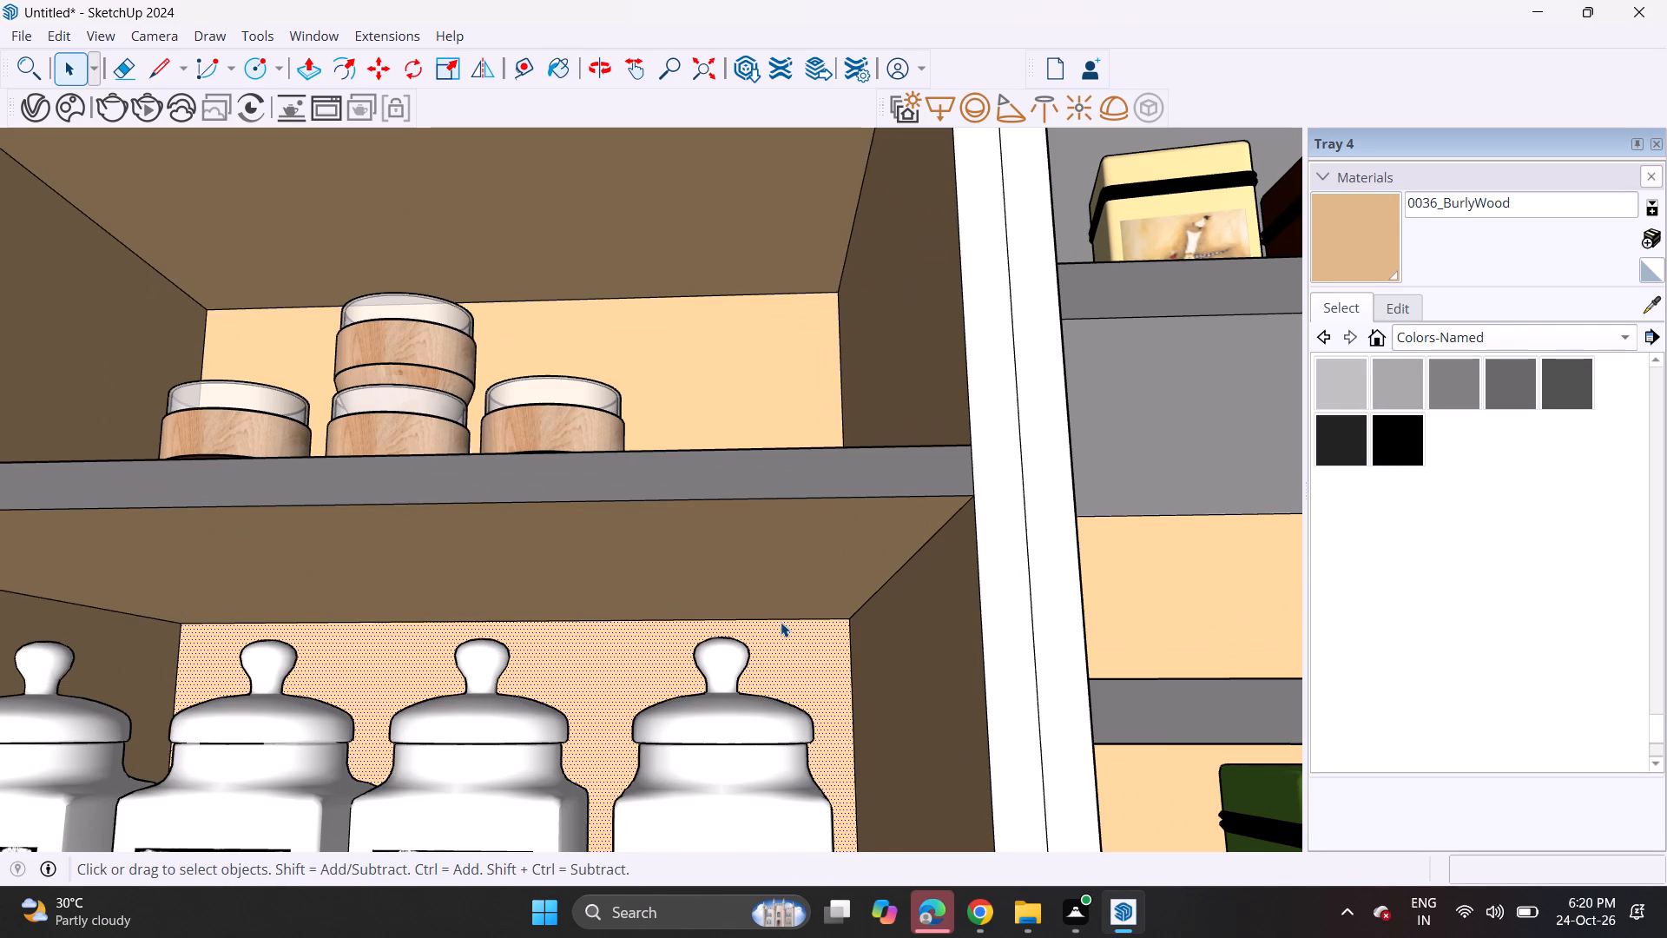
left_click(781, 623)
scroll(788, 621, "up", 3)
left_click(788, 621)
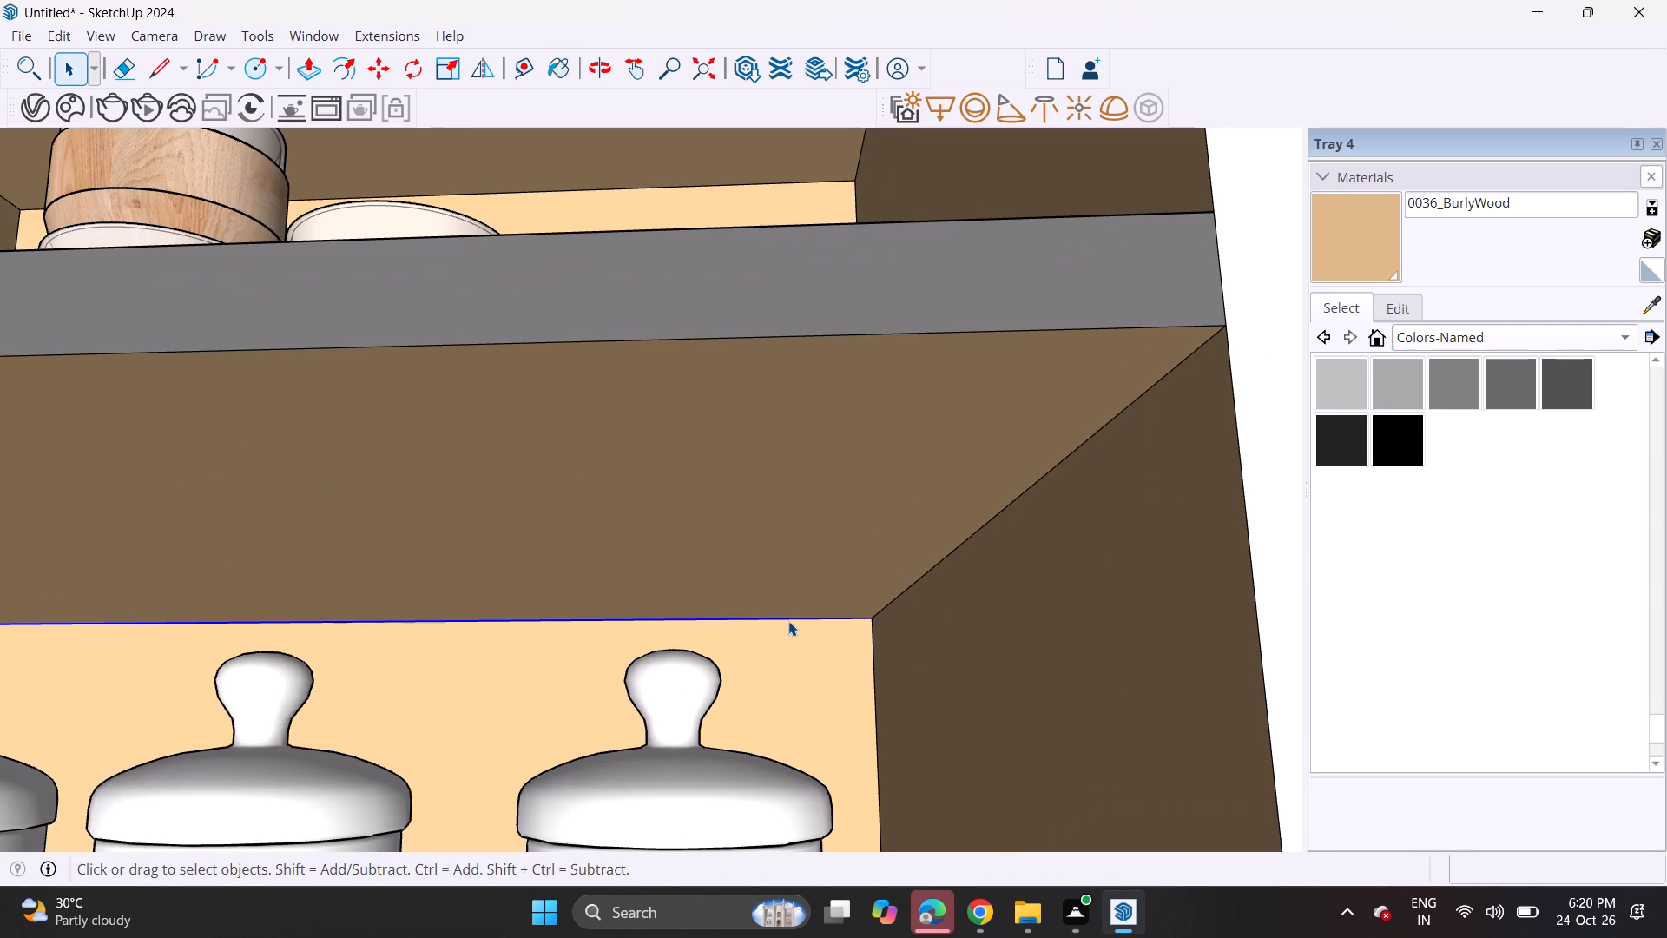
key("m")
left_click(878, 619)
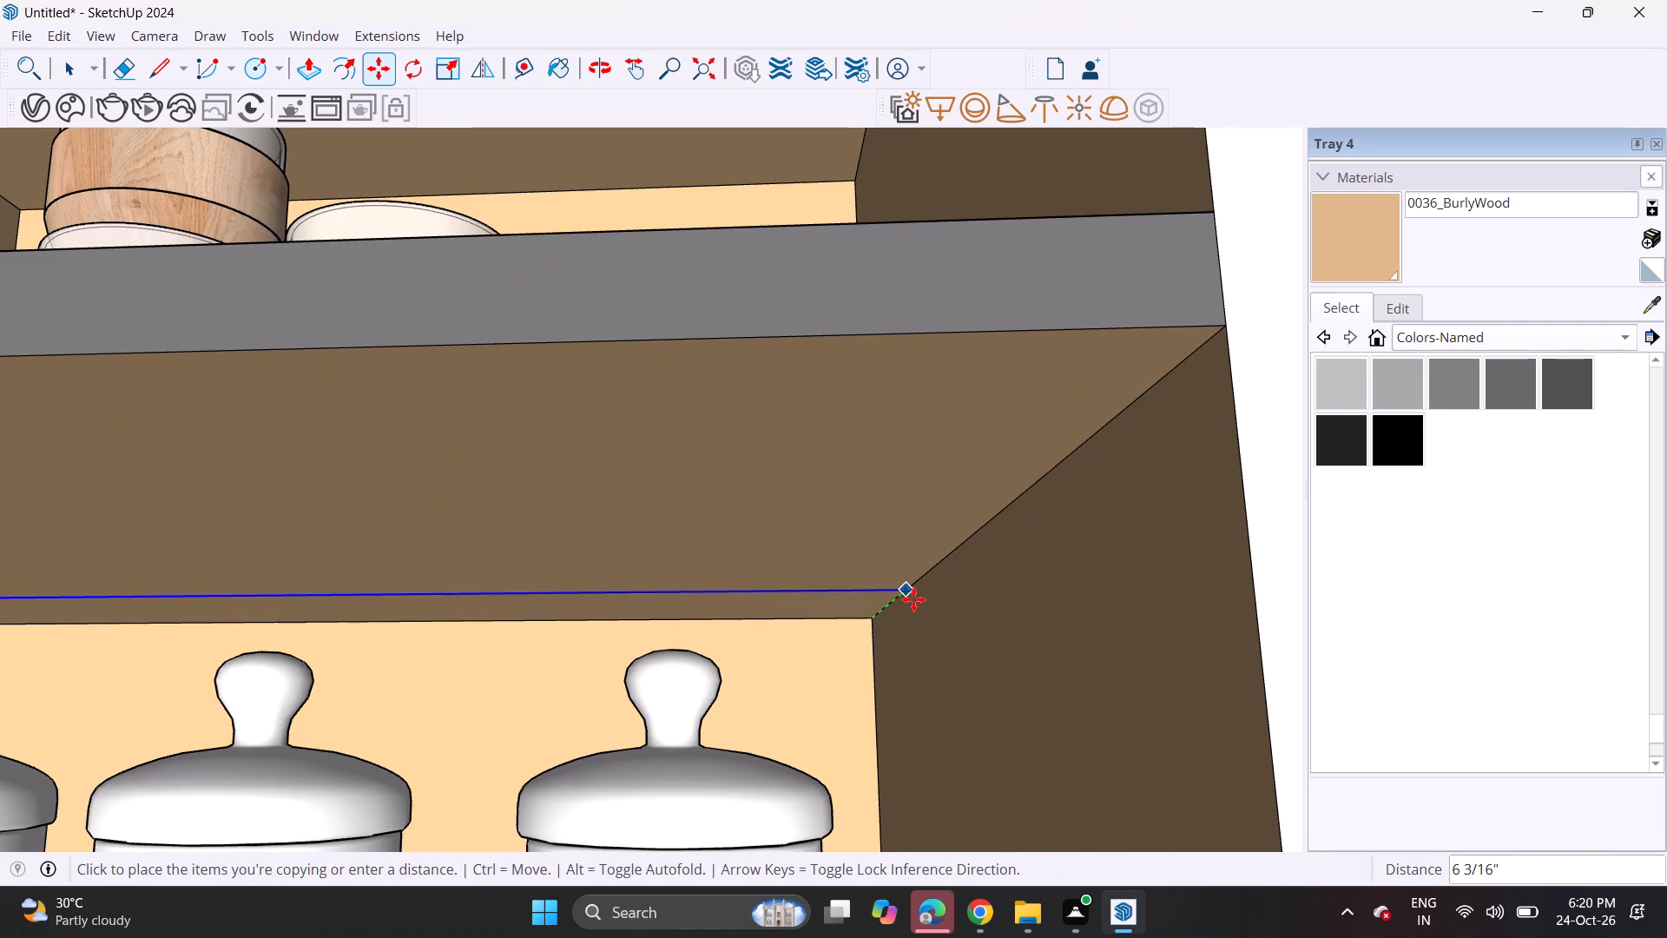
left_click(913, 600)
Copy the strip edge about 1' up to the ceiling of the wooden bowl compartment.
left_click(906, 595)
middle_click_drag(886, 449, 889, 469, "shift")
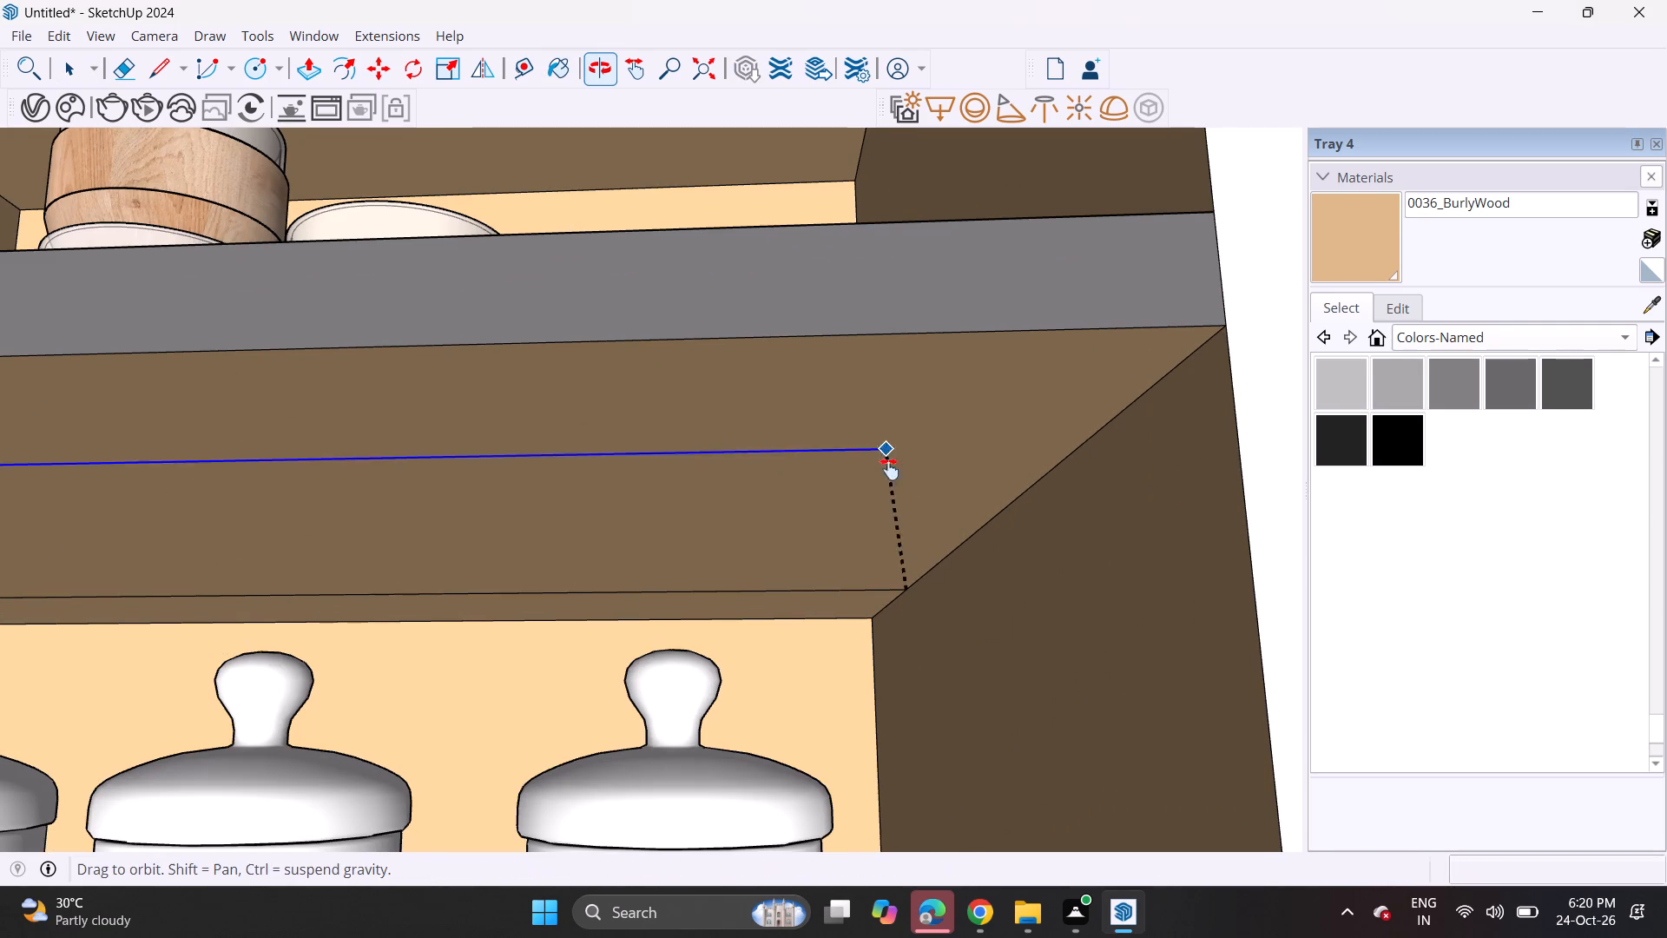
middle_click_drag(889, 469, 927, 767, "shift")
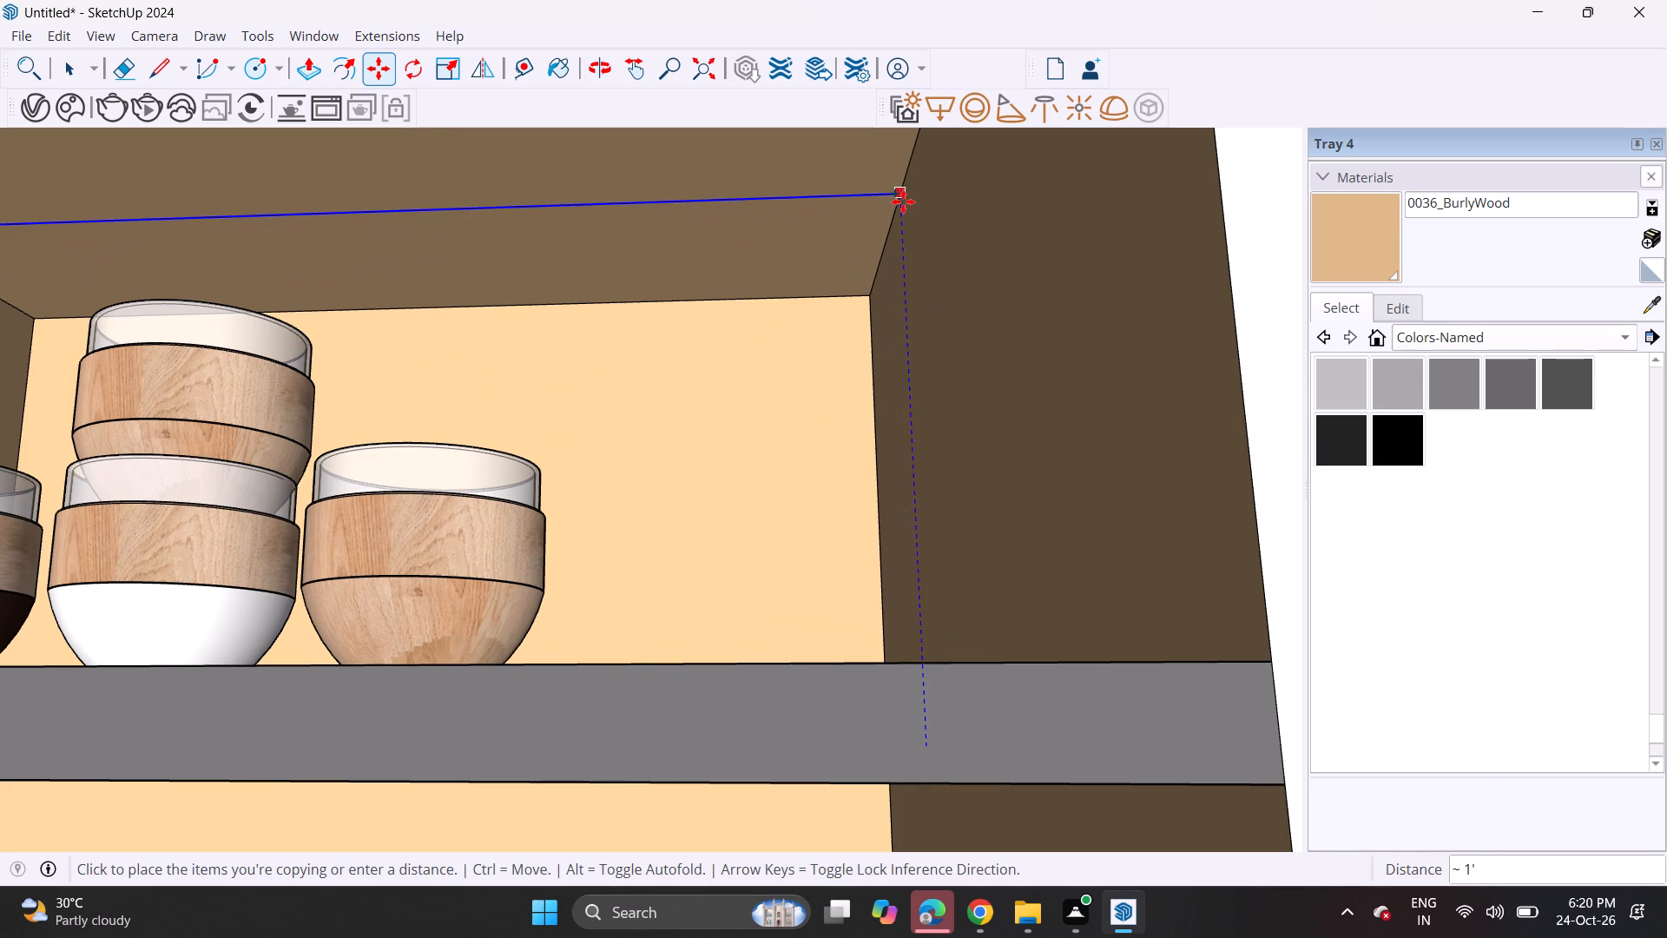
left_click(903, 201)
key("space")
key("space")
Group the two narrow ceiling strips above the wooden bowls and white canisters and convert them into a V-Ray mesh light.
left_click(724, 285)
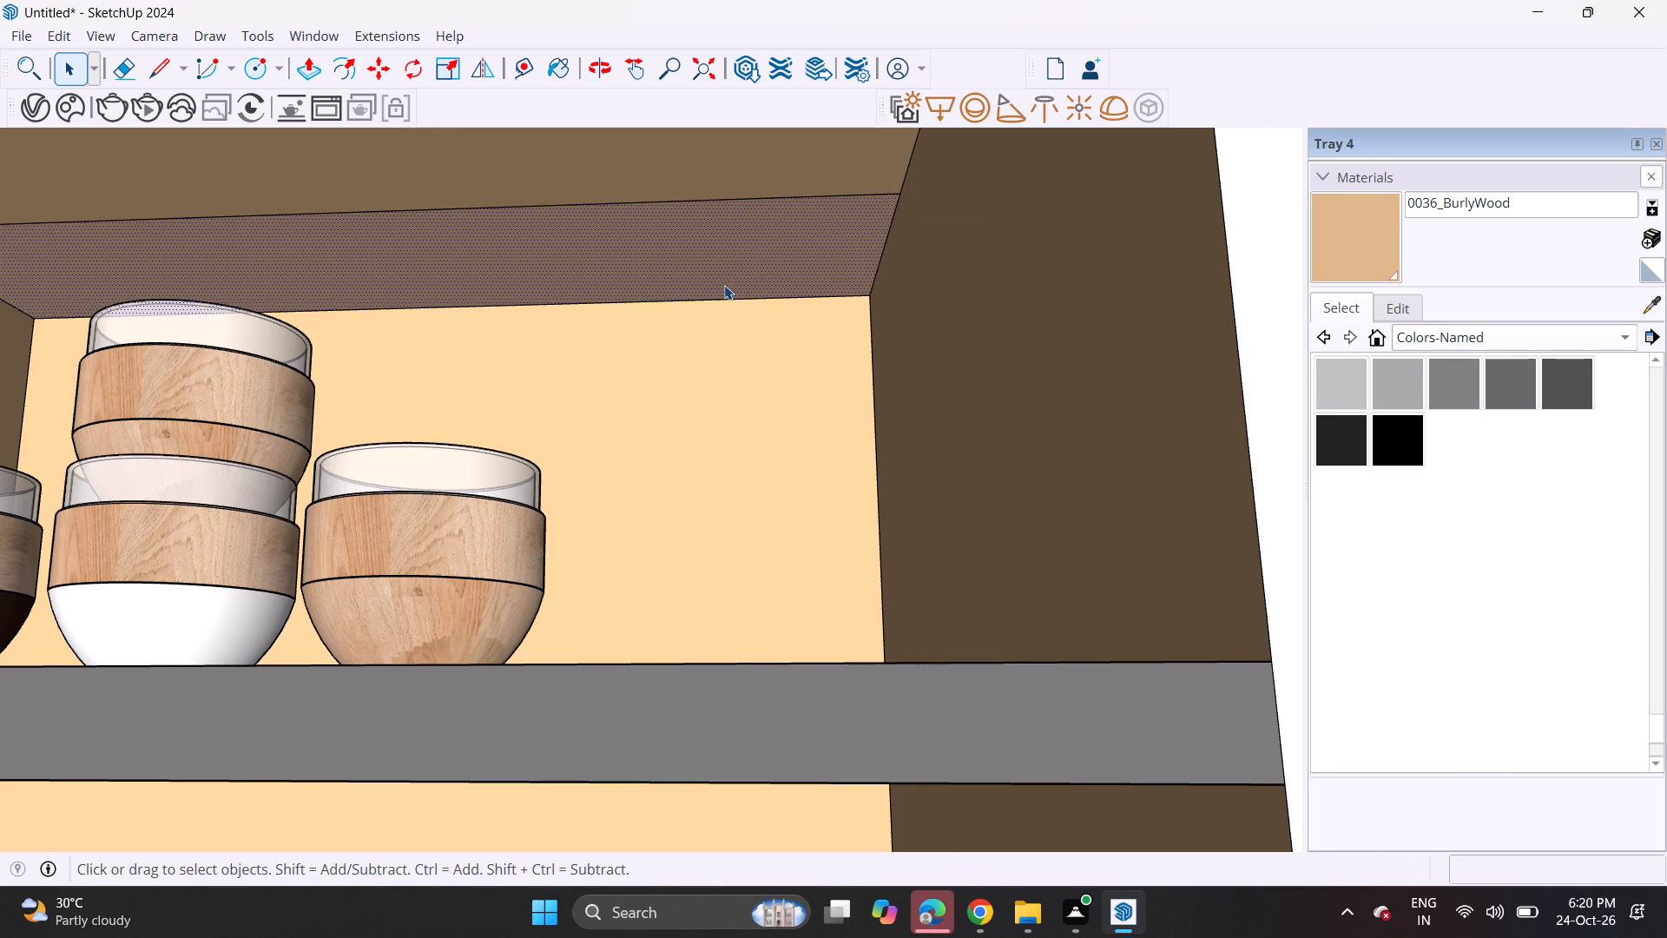
middle_click_drag(735, 502, 757, 318, "ctrl")
scroll(748, 390, "up", 1, "ctrl+shift")
scroll(757, 311, "down", 1, "ctrl+shift")
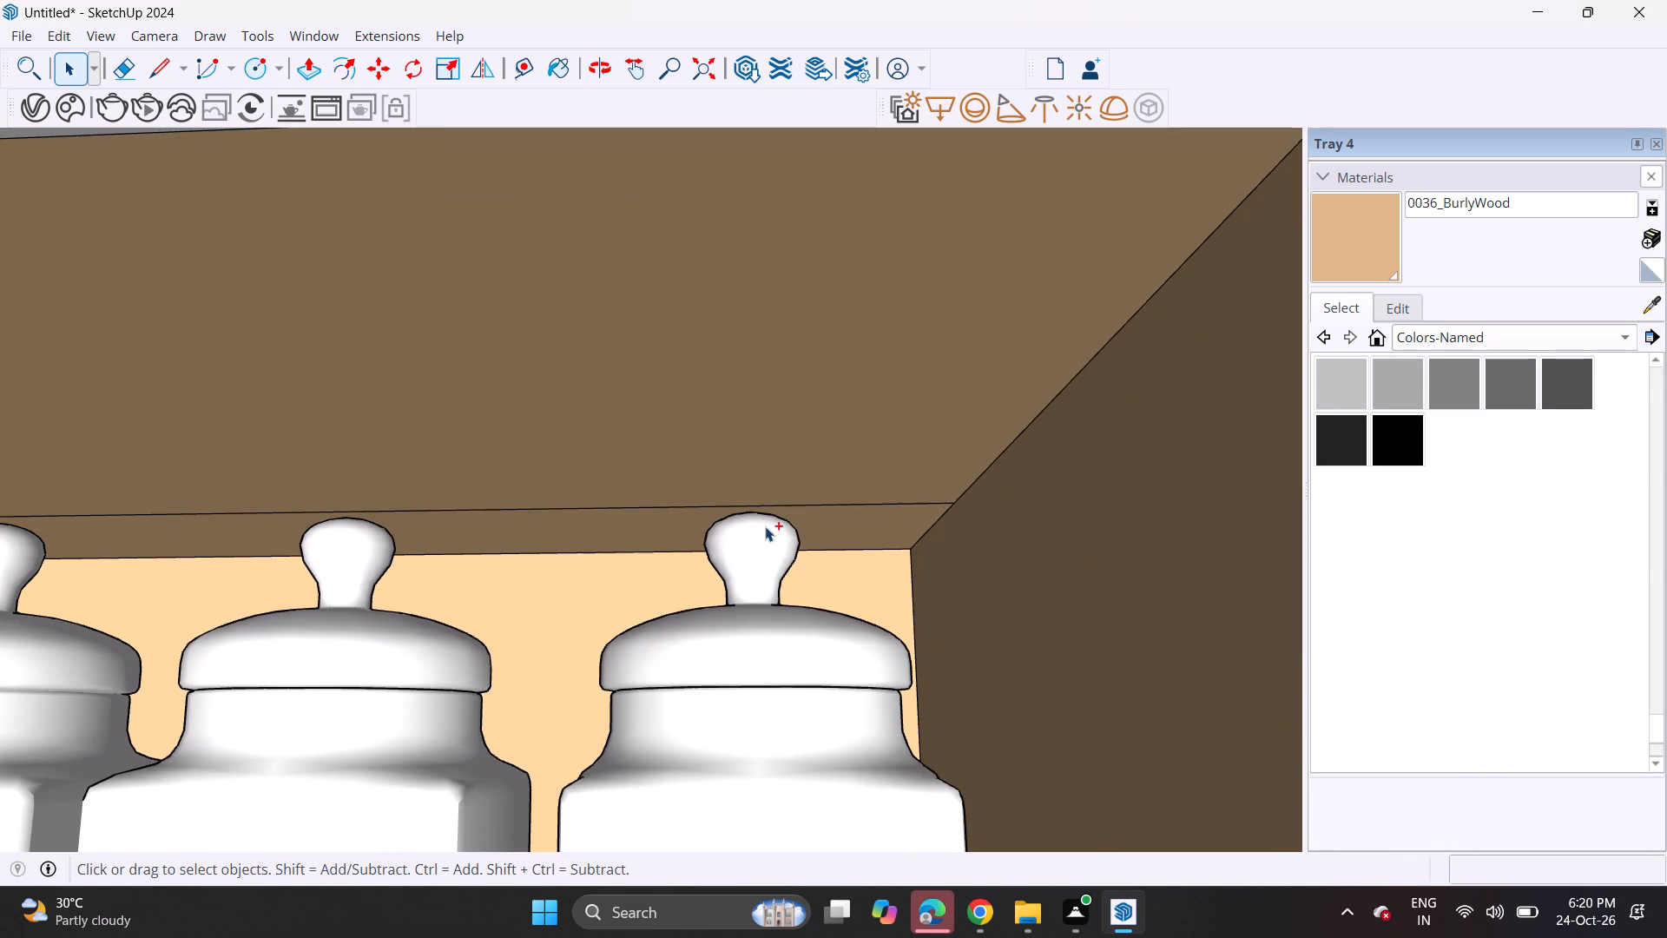
left_click(840, 520, "ctrl")
right_click(840, 521, "ctrl")
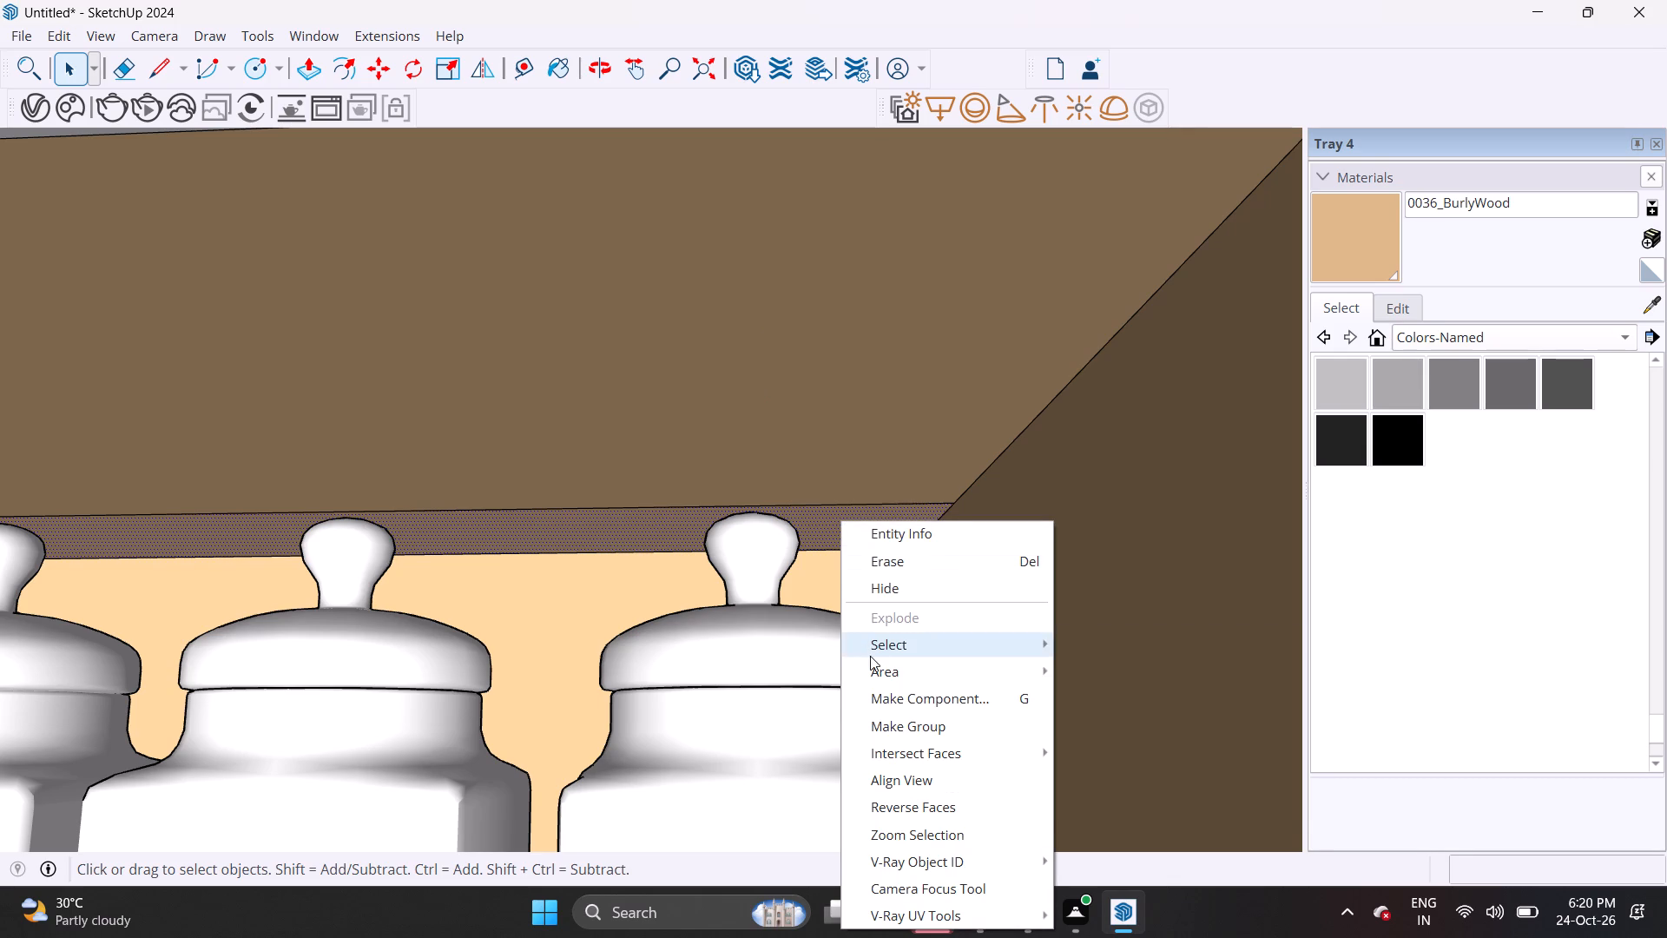
left_click(898, 723)
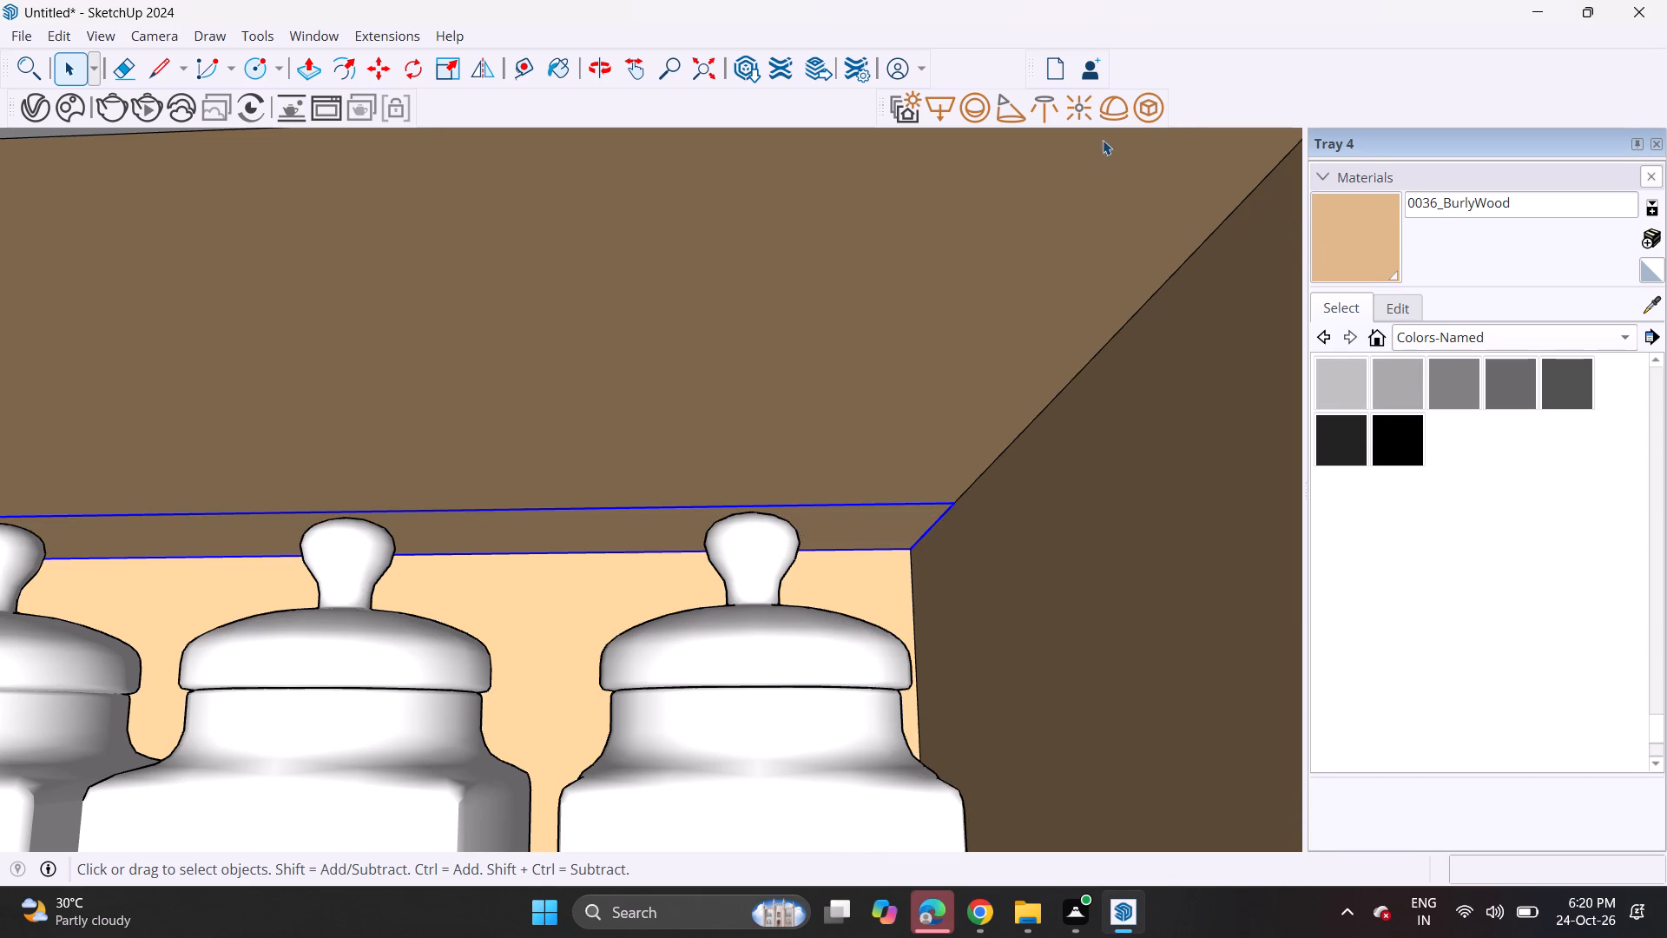
left_click(1159, 114)
Paint the undersides of both shelves in the pasta tin cabinet with 0036_BurlyWood.
middle_click_drag(880, 393, 880, 454)
scroll(872, 450, "down", 5)
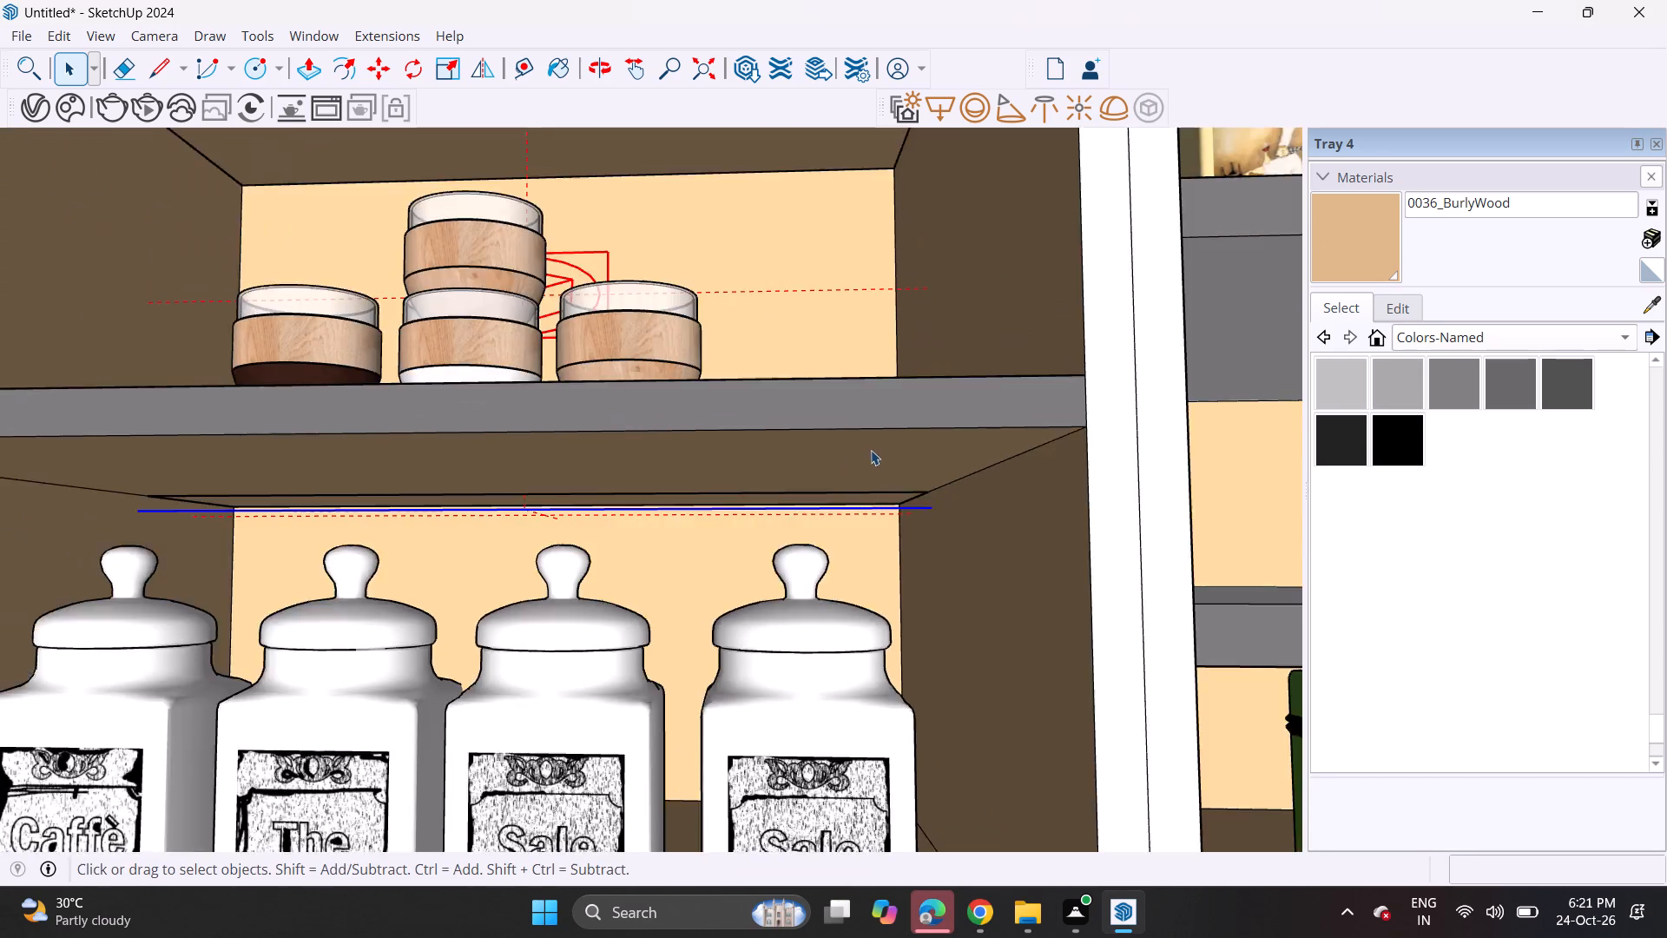
scroll(871, 450, "down", 20)
middle_click_drag(979, 451, 752, 492, "shift")
middle_click_drag(741, 496, 790, 481)
scroll(808, 467, "up", 1)
scroll(808, 467, "down", 1)
scroll(808, 467, "up", 4)
left_click(1371, 243)
scroll(787, 618, "up", 4)
middle_click_drag(786, 585, 784, 469)
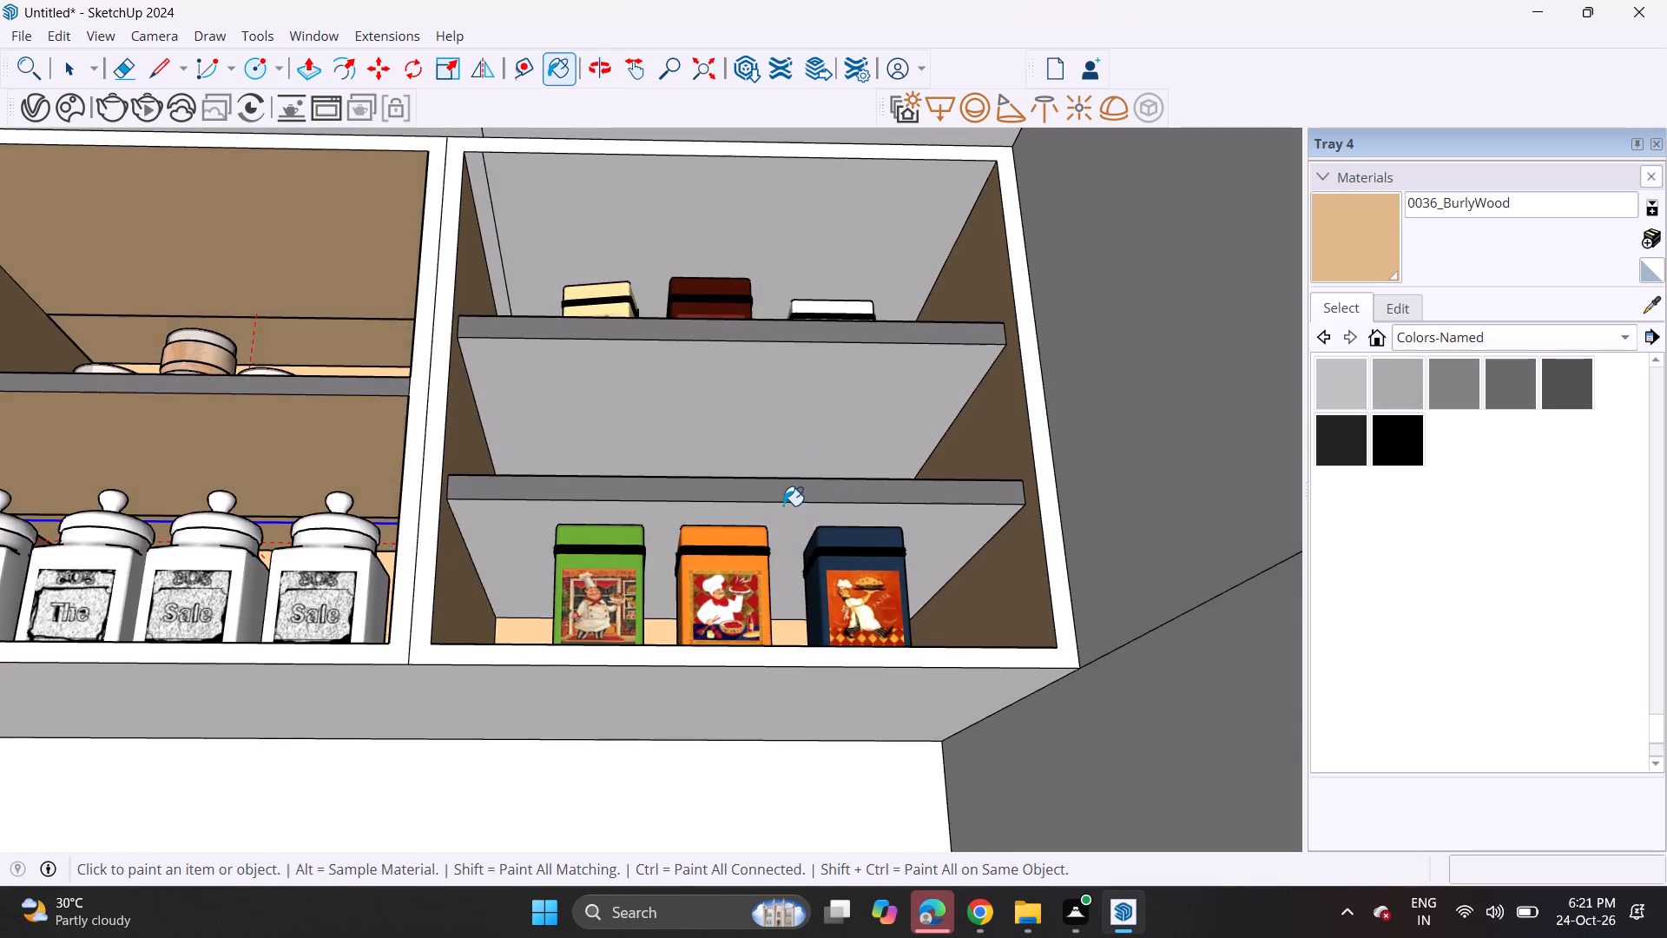
scroll(783, 507, "up", 4)
left_click(783, 507)
left_click(802, 380)
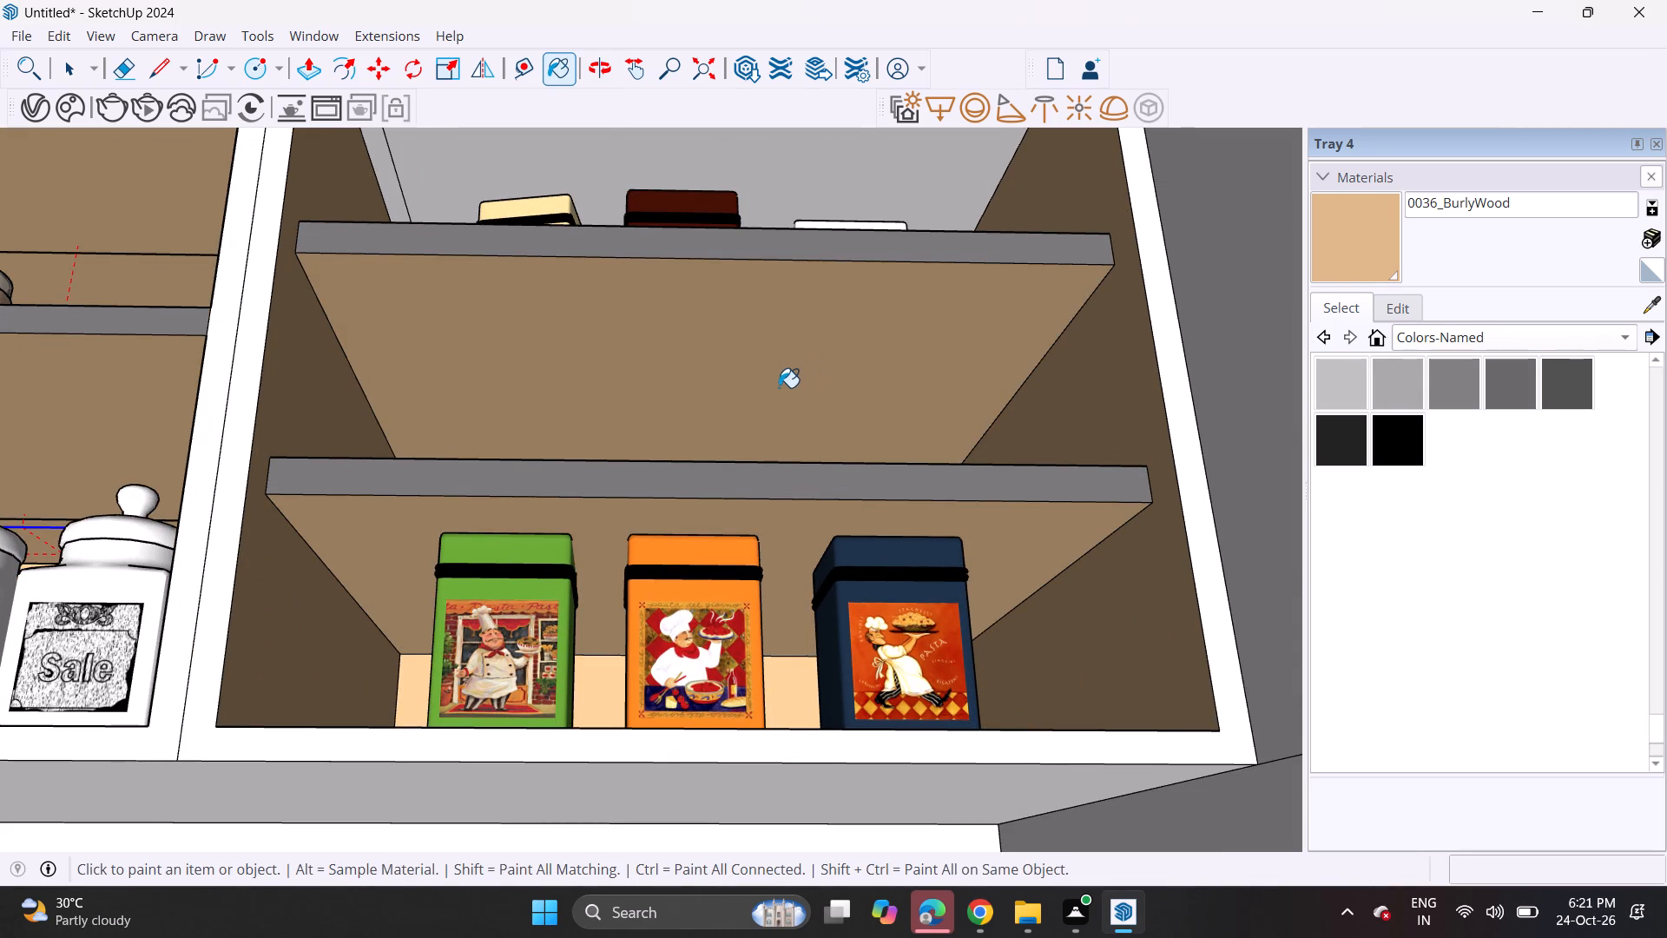
Paint both parts of the ceiling above the upper row of pasta tins with 0036_BurlyWood.
scroll(779, 390, "down", 4)
middle_click_drag(732, 471, 795, 554)
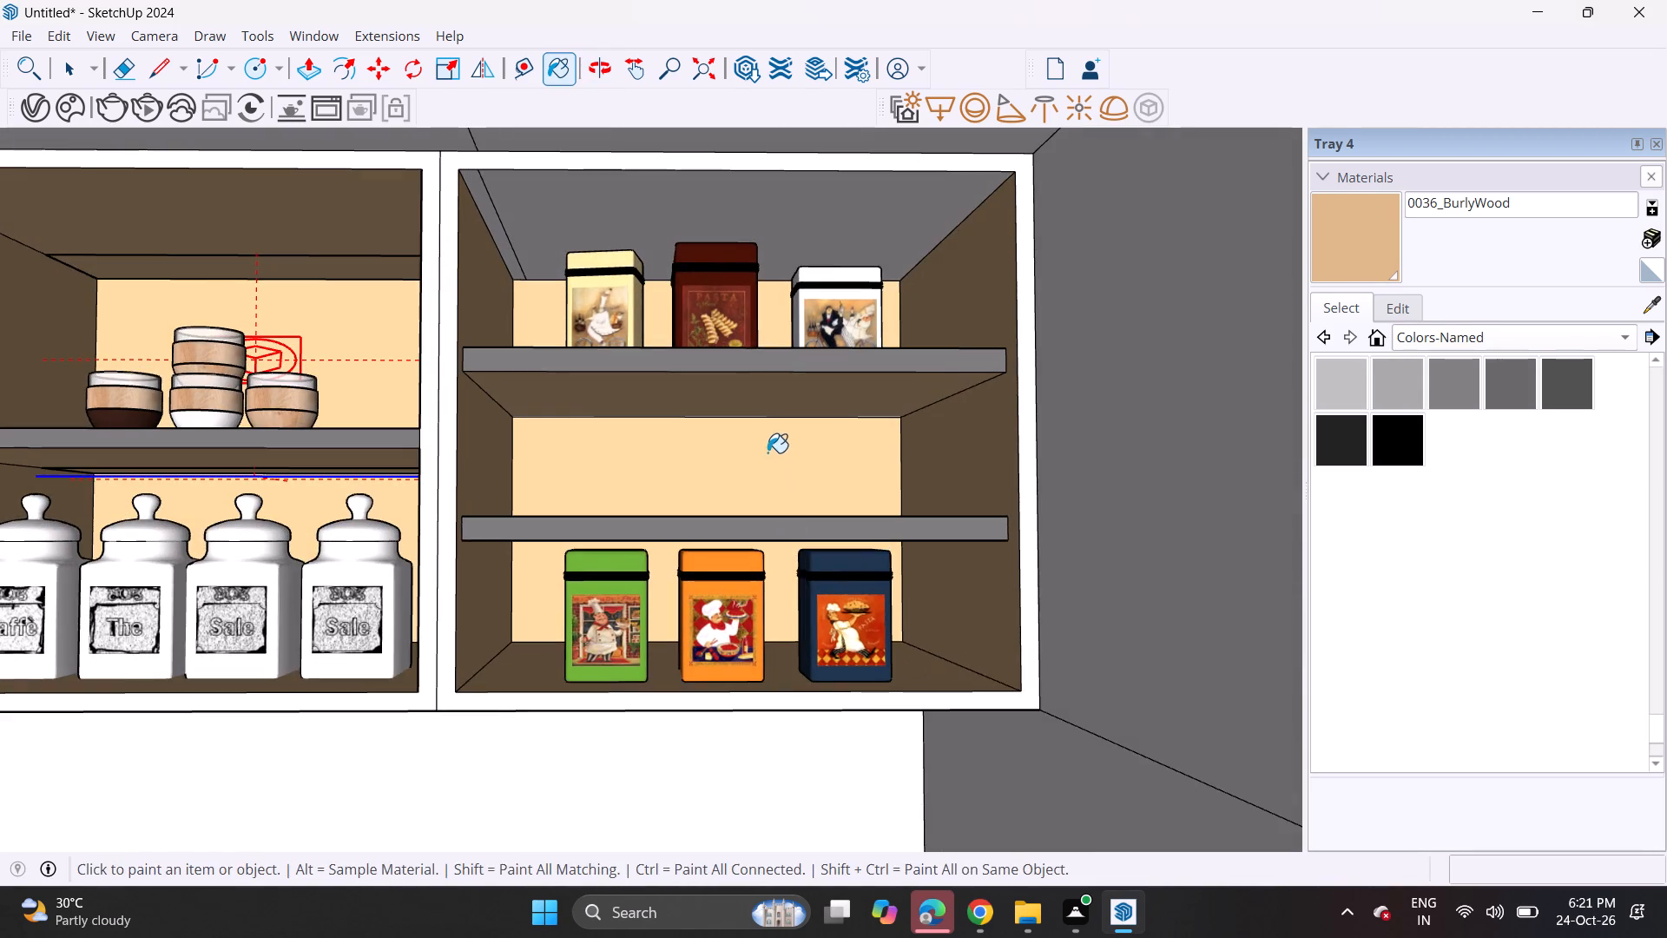
middle_click_drag(768, 452, 762, 677, "shift")
scroll(794, 642, "up", 1)
middle_click_drag(795, 519, 810, 440)
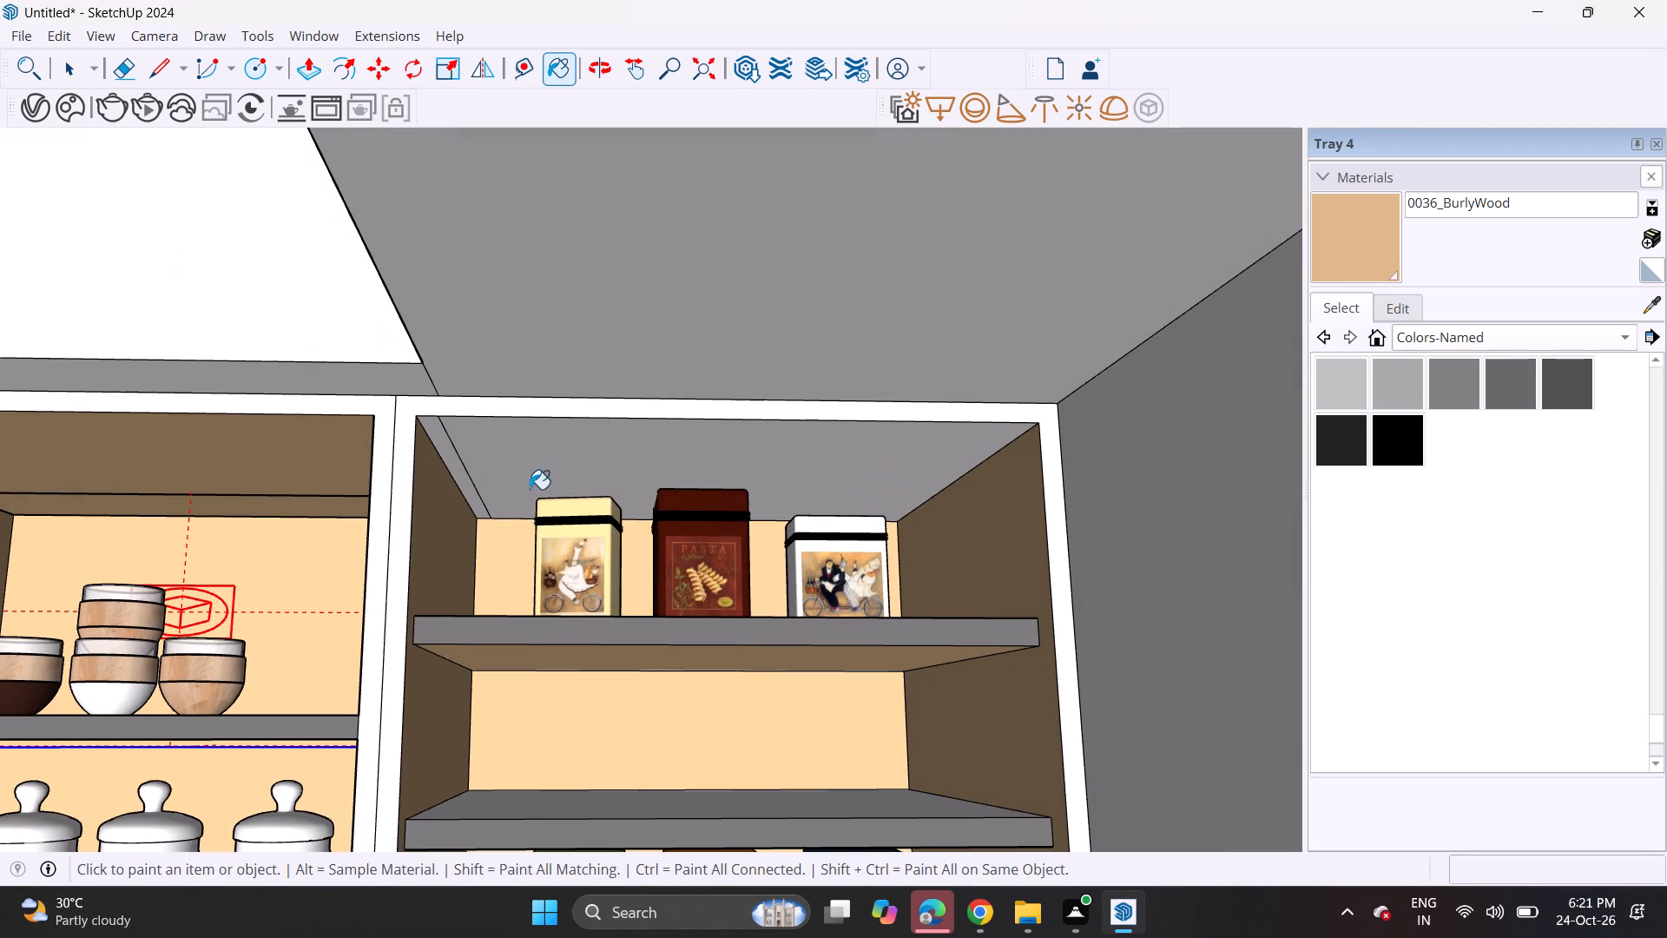
left_click(493, 466)
left_click(449, 466)
Copy the back edge of the ceiling above the upper pasta tins about 3 13/16" forward to form a narrow strip.
scroll(526, 483, "up", 4)
key("space")
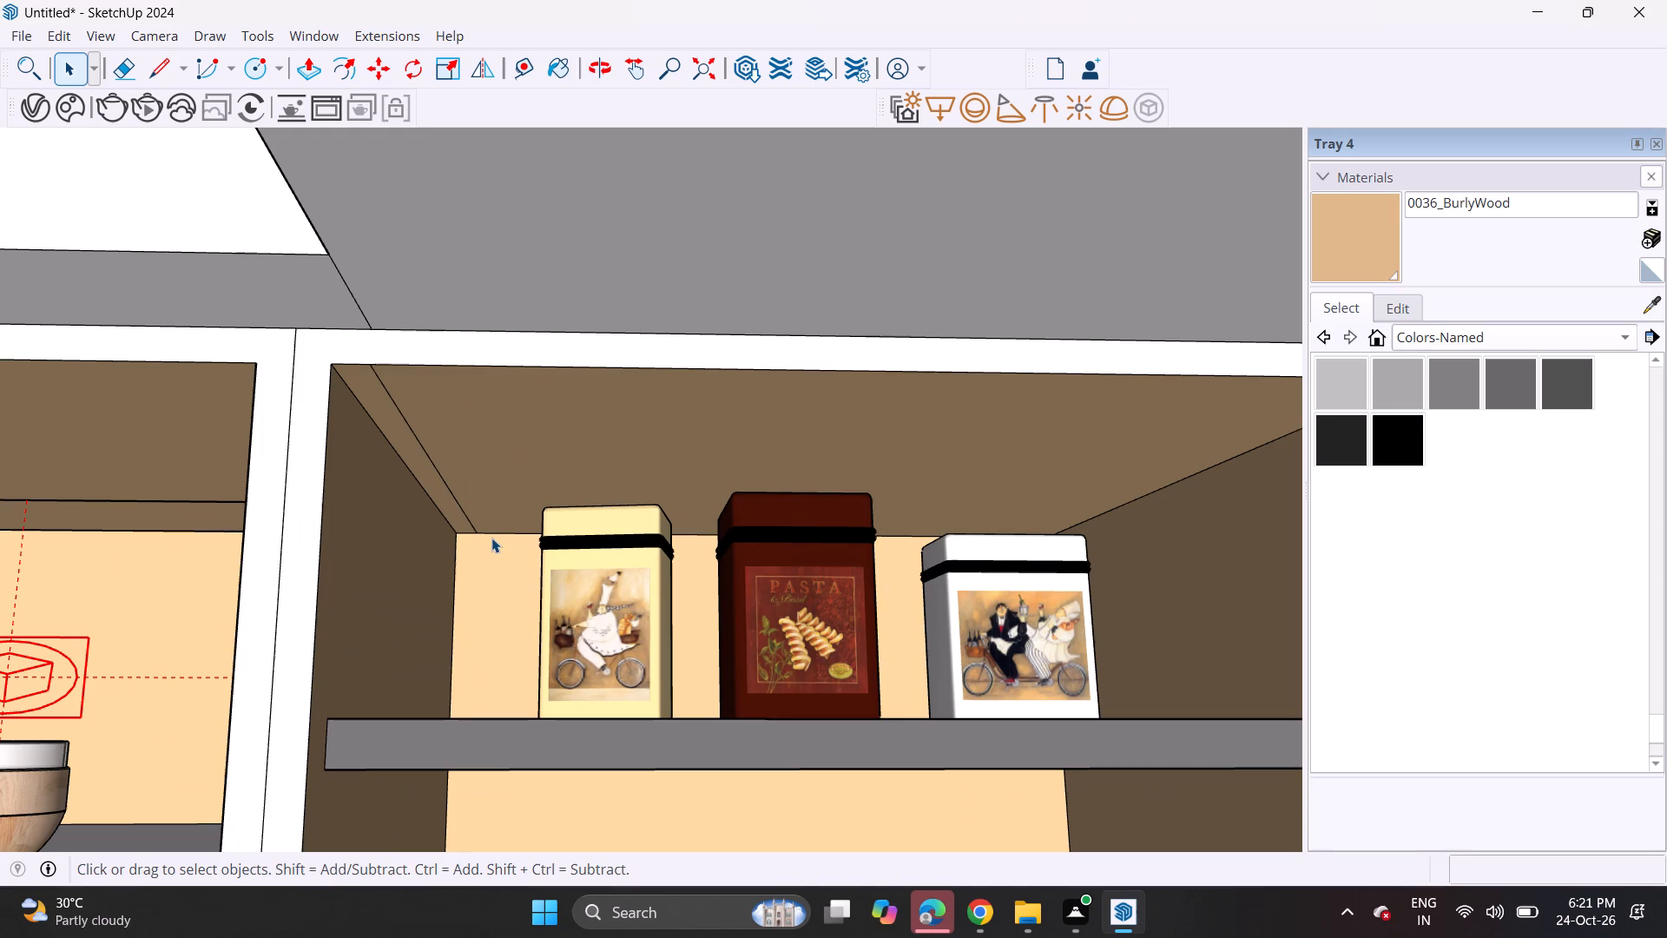
left_click(491, 538)
left_click(491, 532)
key("m")
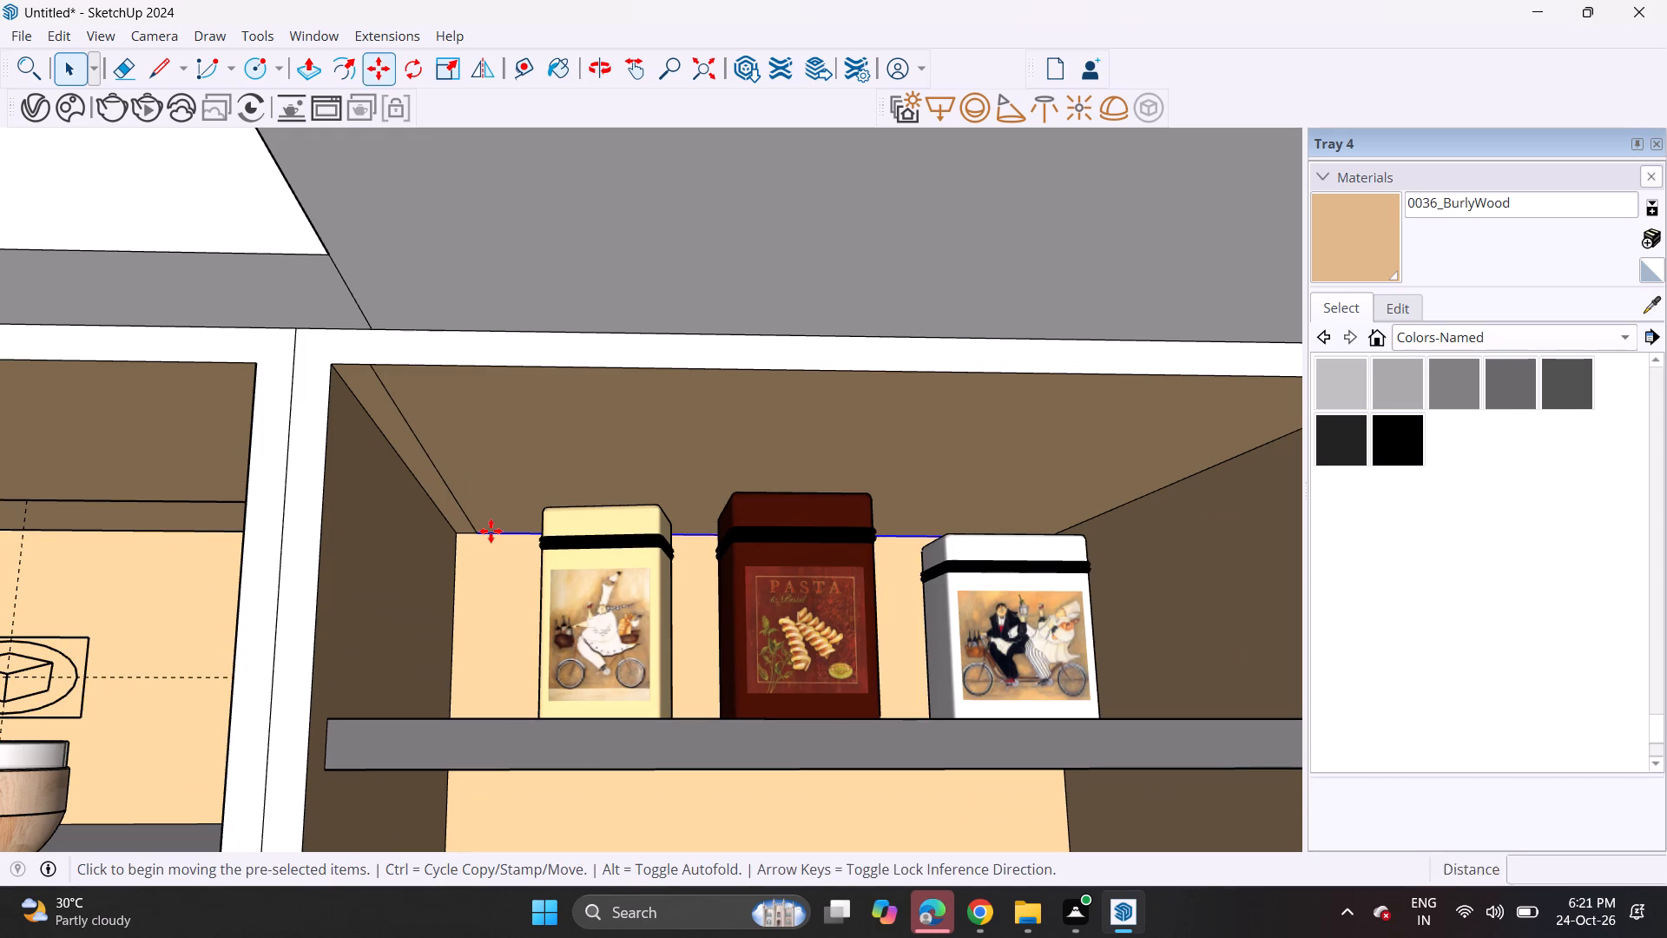
left_click(485, 532)
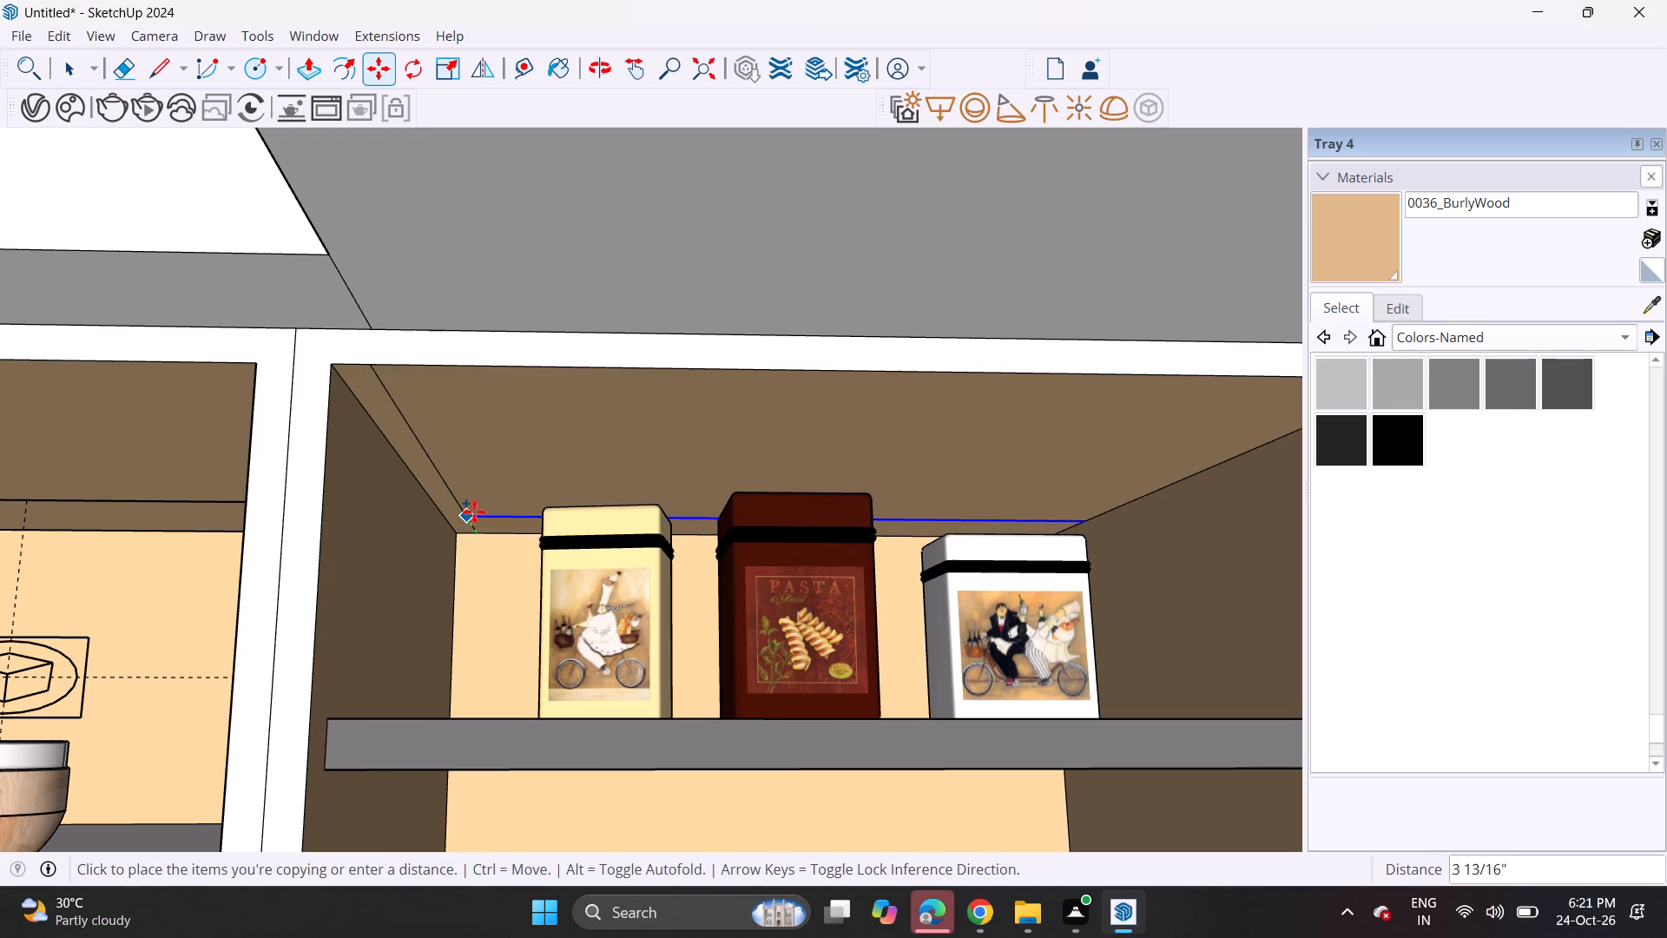
left_click(474, 512)
left_click(466, 521)
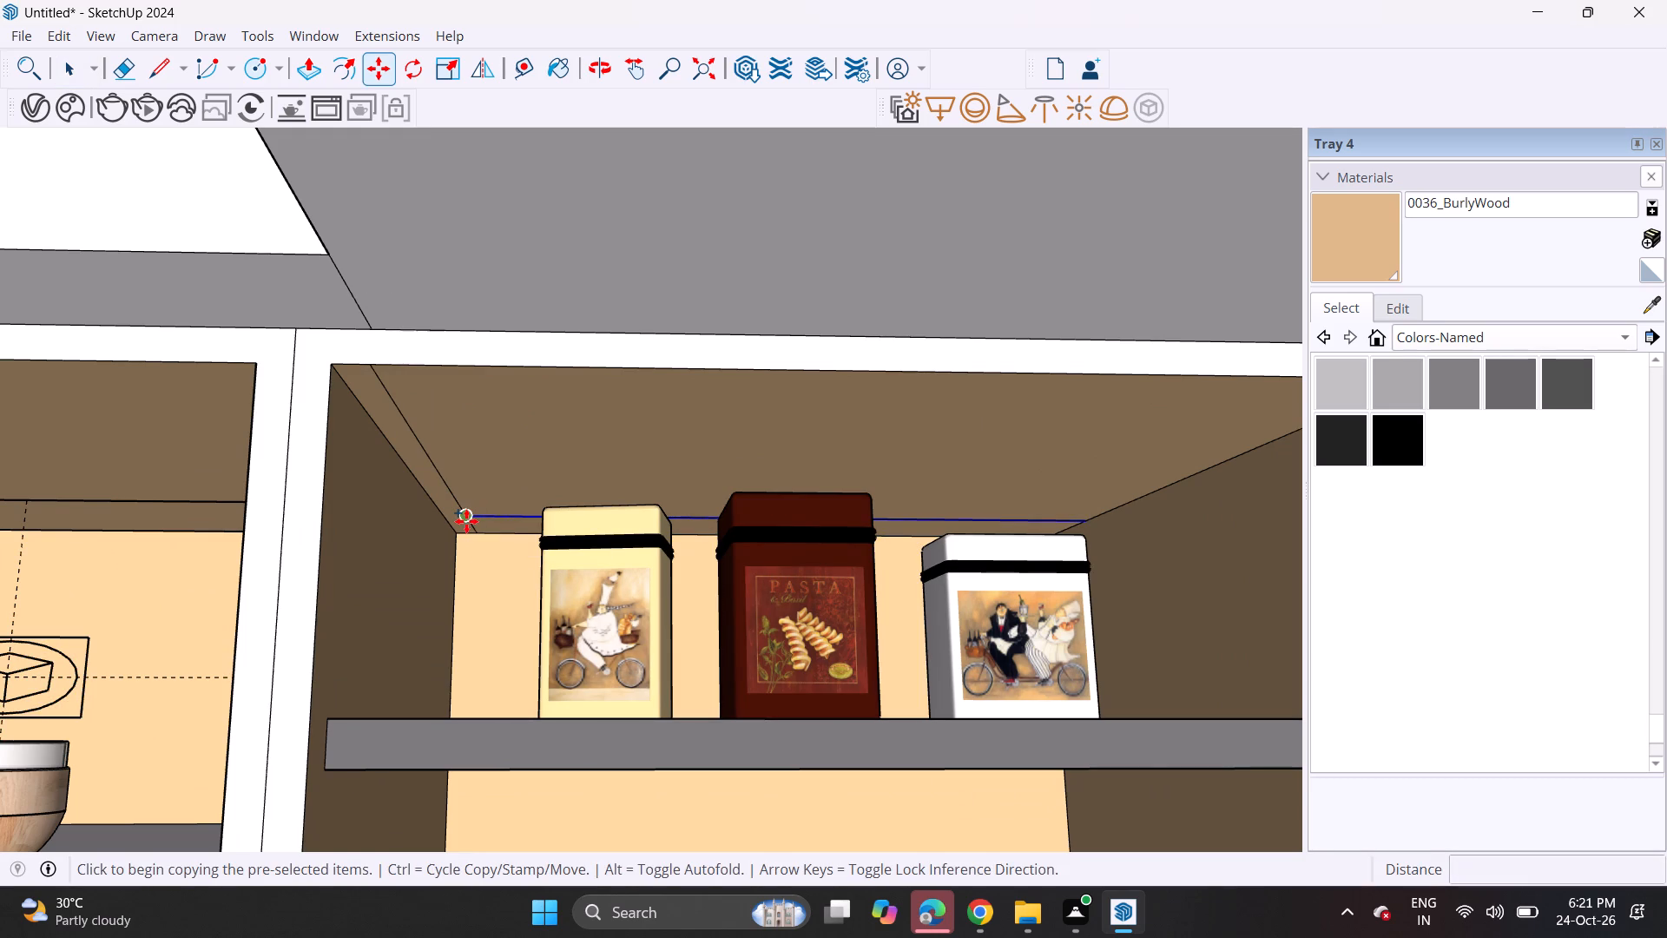
middle_click_drag(468, 602, 491, 564, "ctrl")
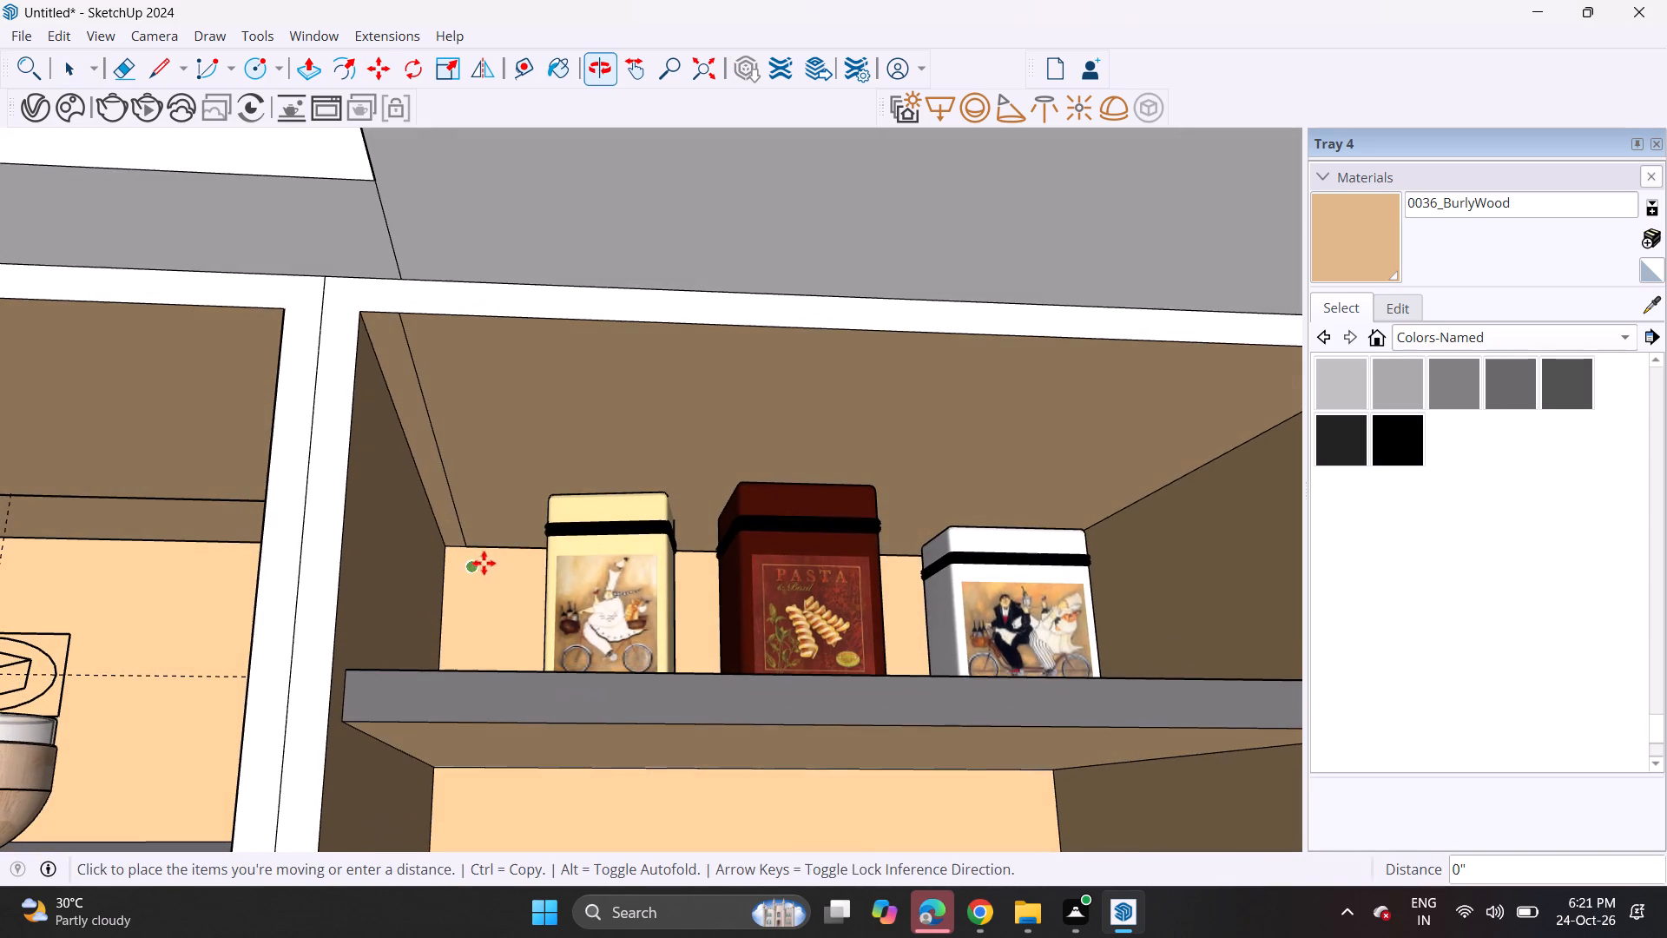
left_click(465, 538)
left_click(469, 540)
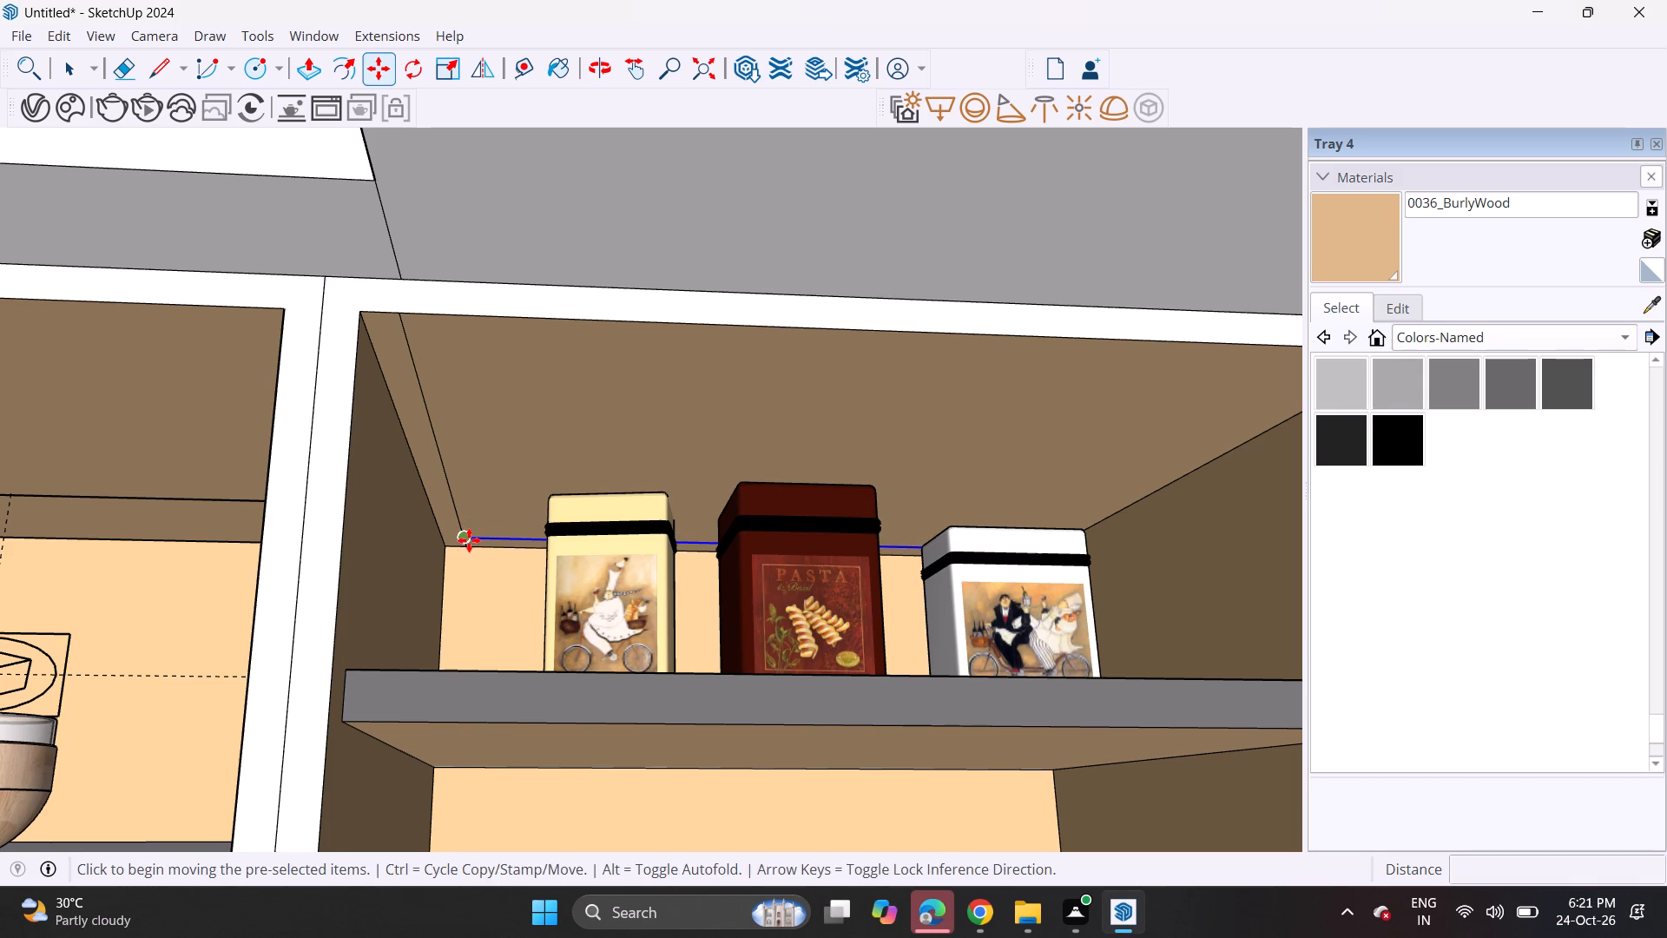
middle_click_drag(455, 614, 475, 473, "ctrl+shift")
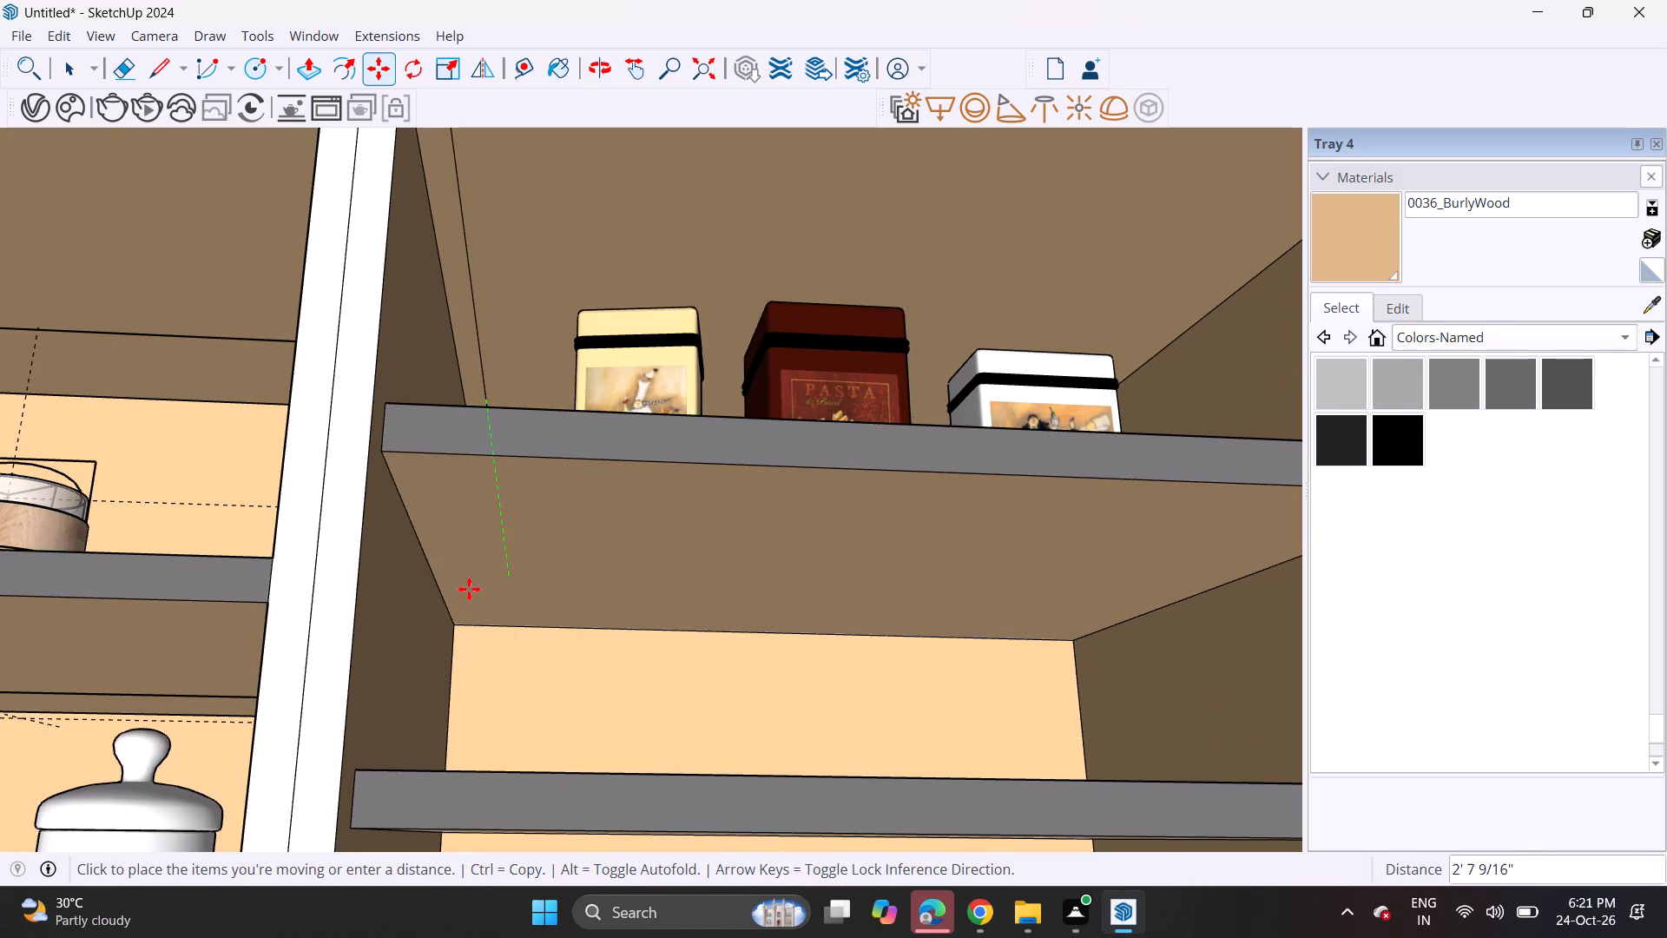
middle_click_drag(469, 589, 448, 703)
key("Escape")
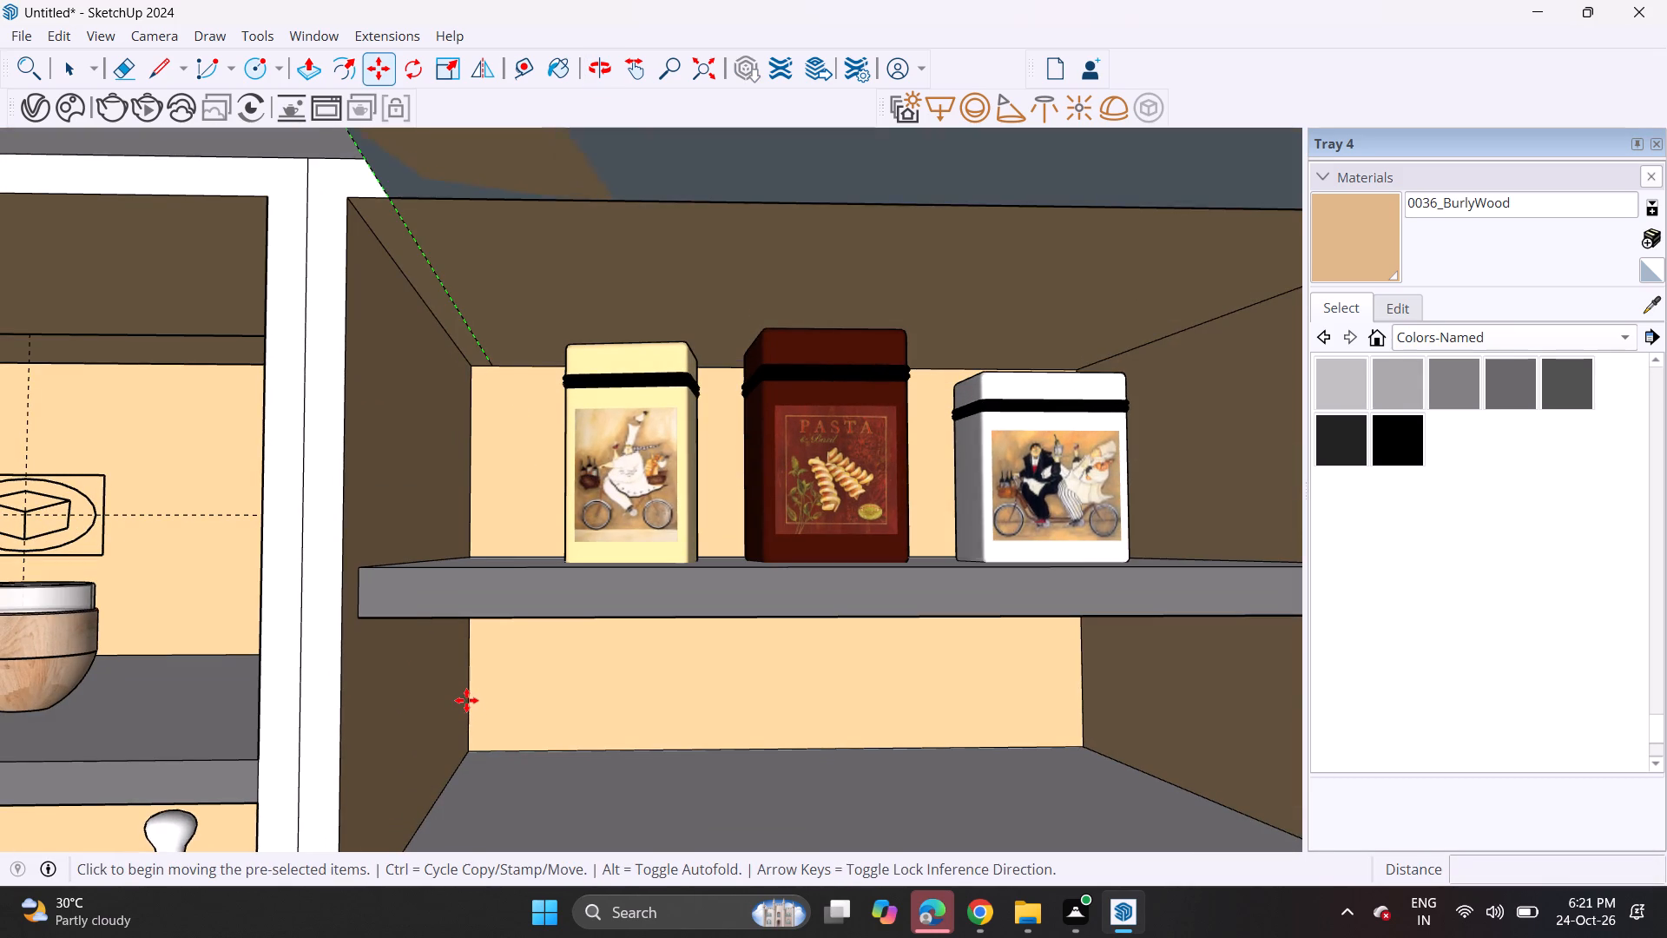
Copy the strip edge about 8 1/2" down to the ceiling of the empty middle compartment below the upper tins.
middle_click_drag(486, 370, 511, 329)
scroll(511, 329, "up", 1)
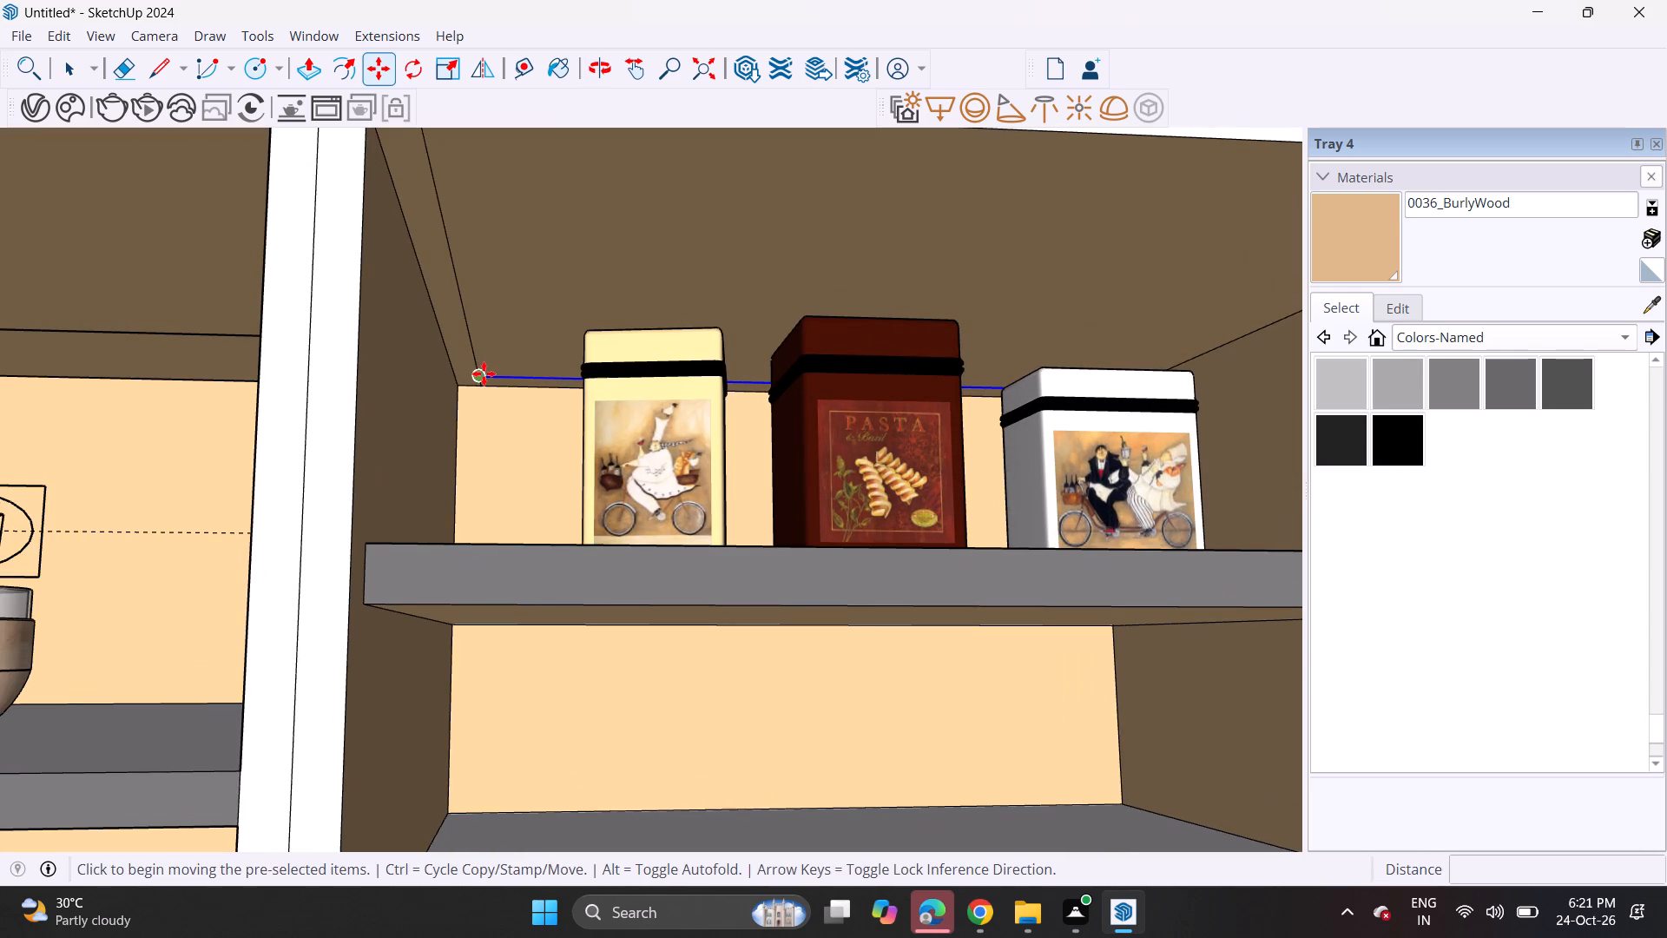
left_click(483, 373)
middle_click_drag(460, 490, 439, 396, "shift")
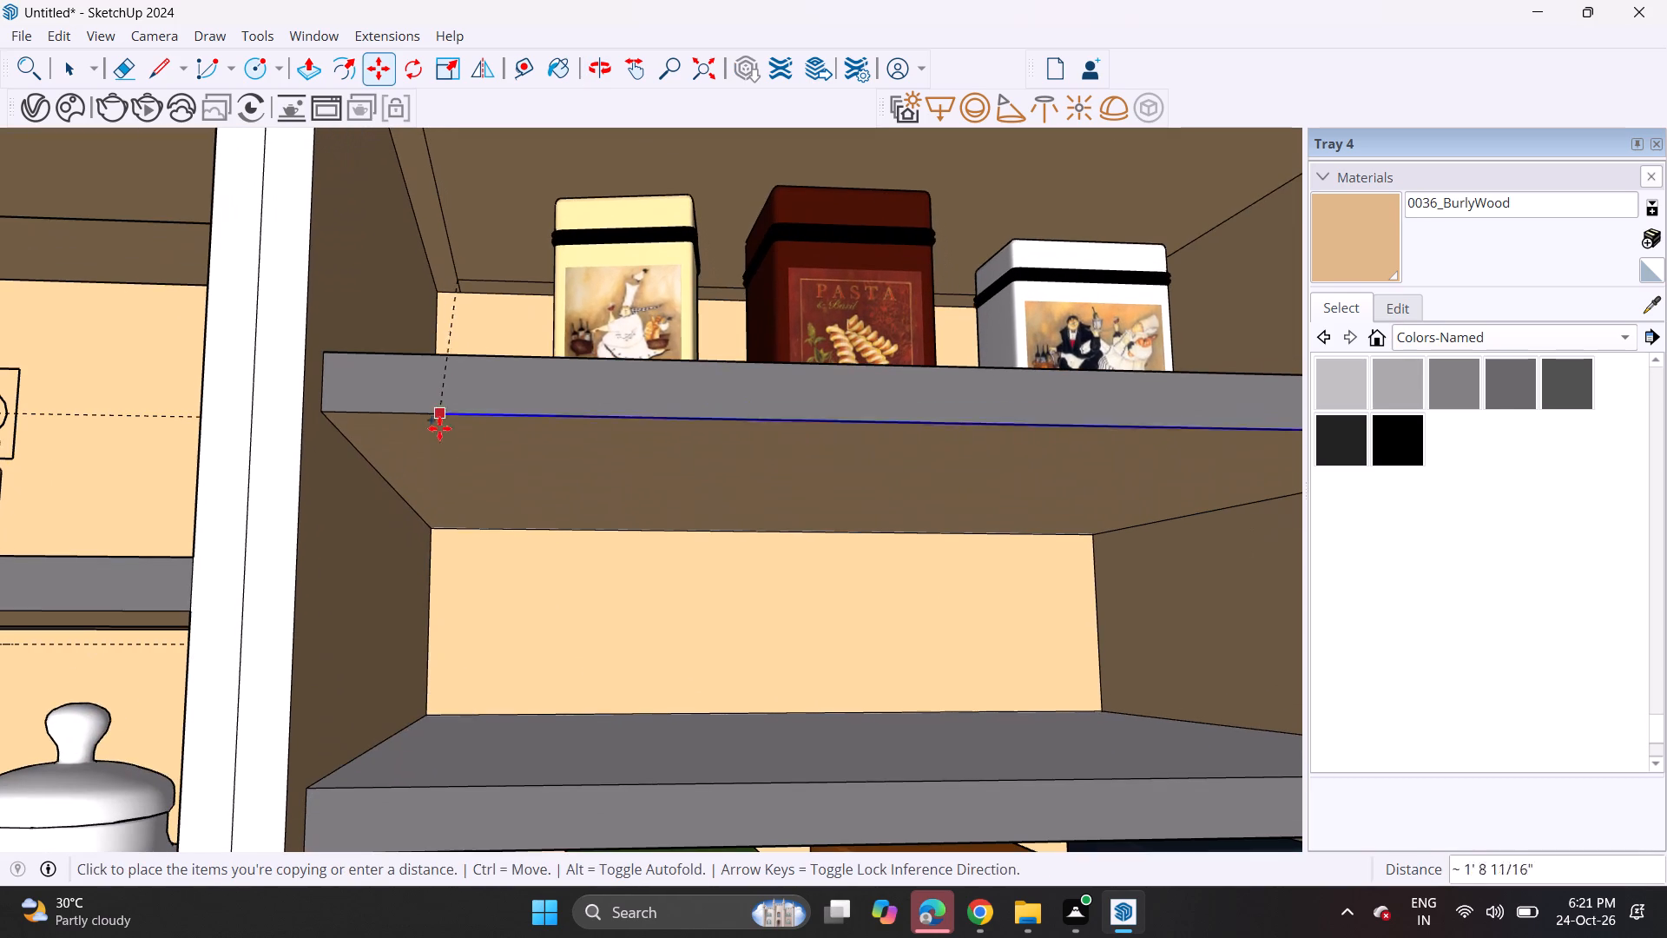
left_click(450, 526)
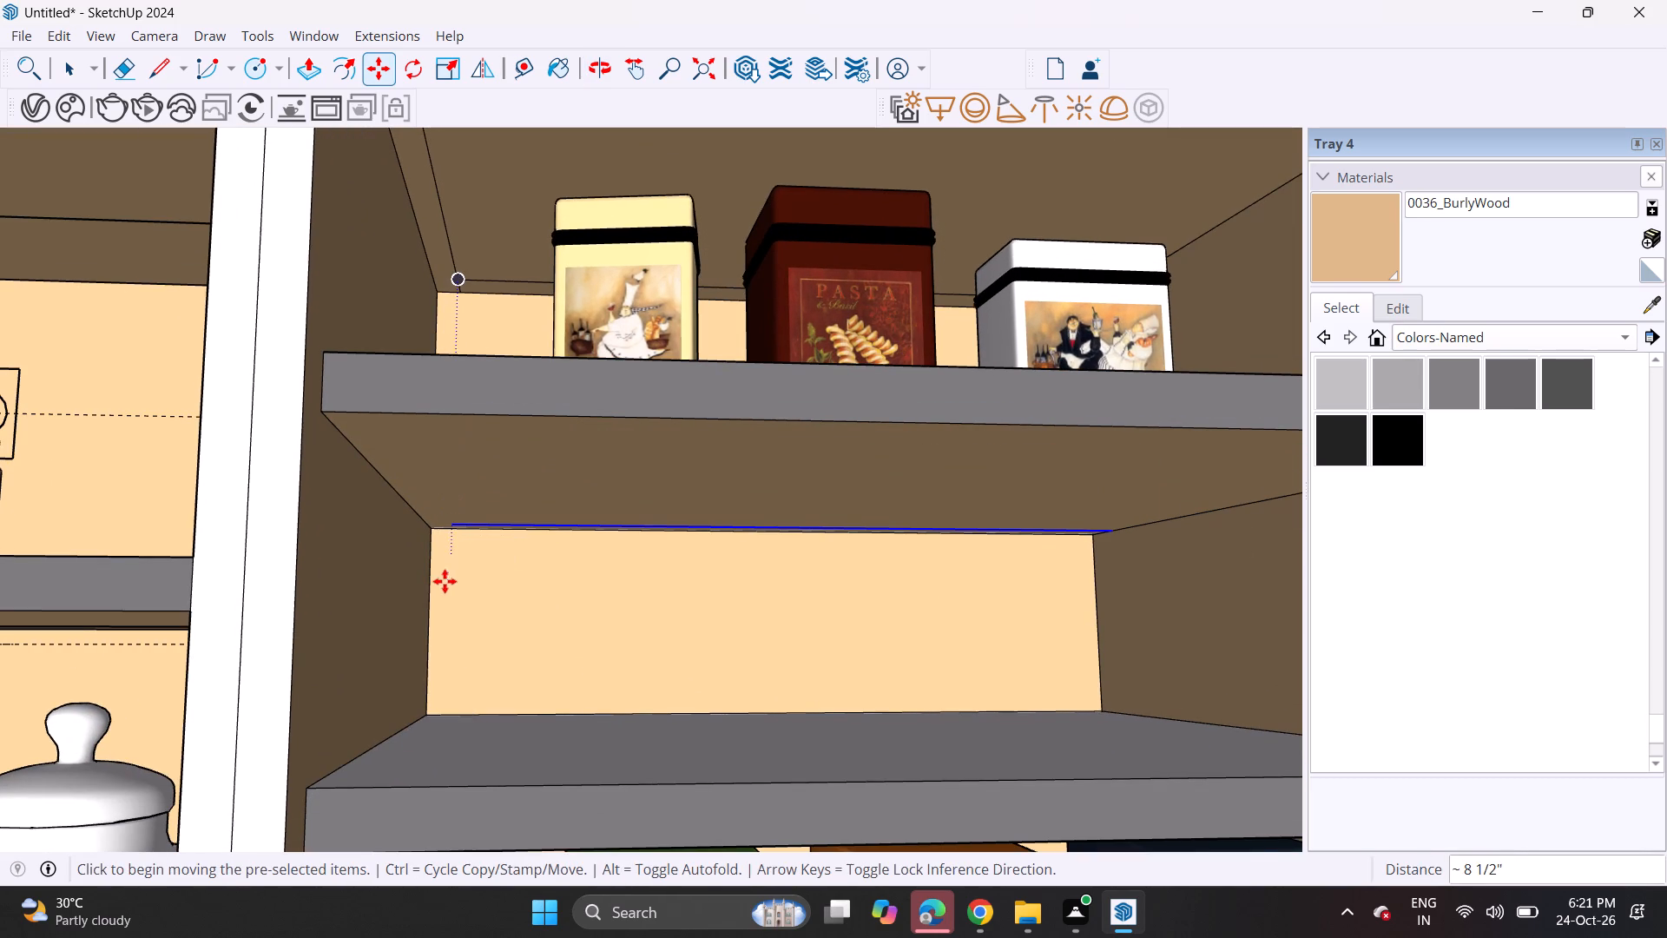
Draw a line about 13/16" long extending the copied edge to the middle compartment's side wall, closing off the strip.
scroll(447, 583, "up", 8)
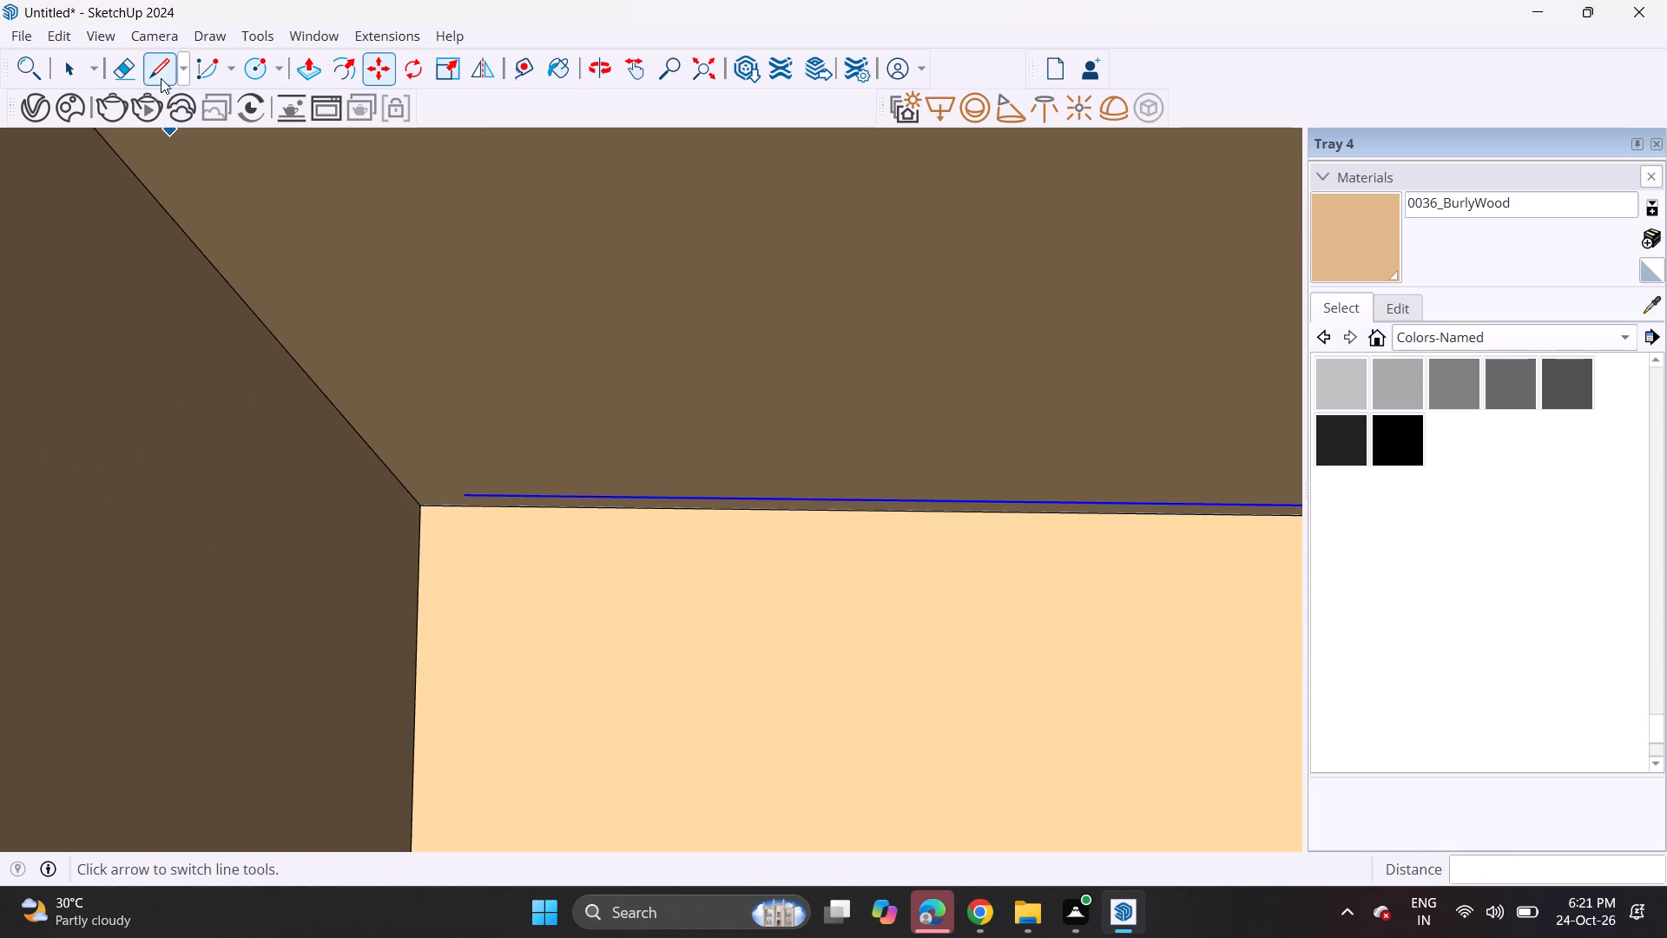
left_click(159, 73)
left_click(466, 490)
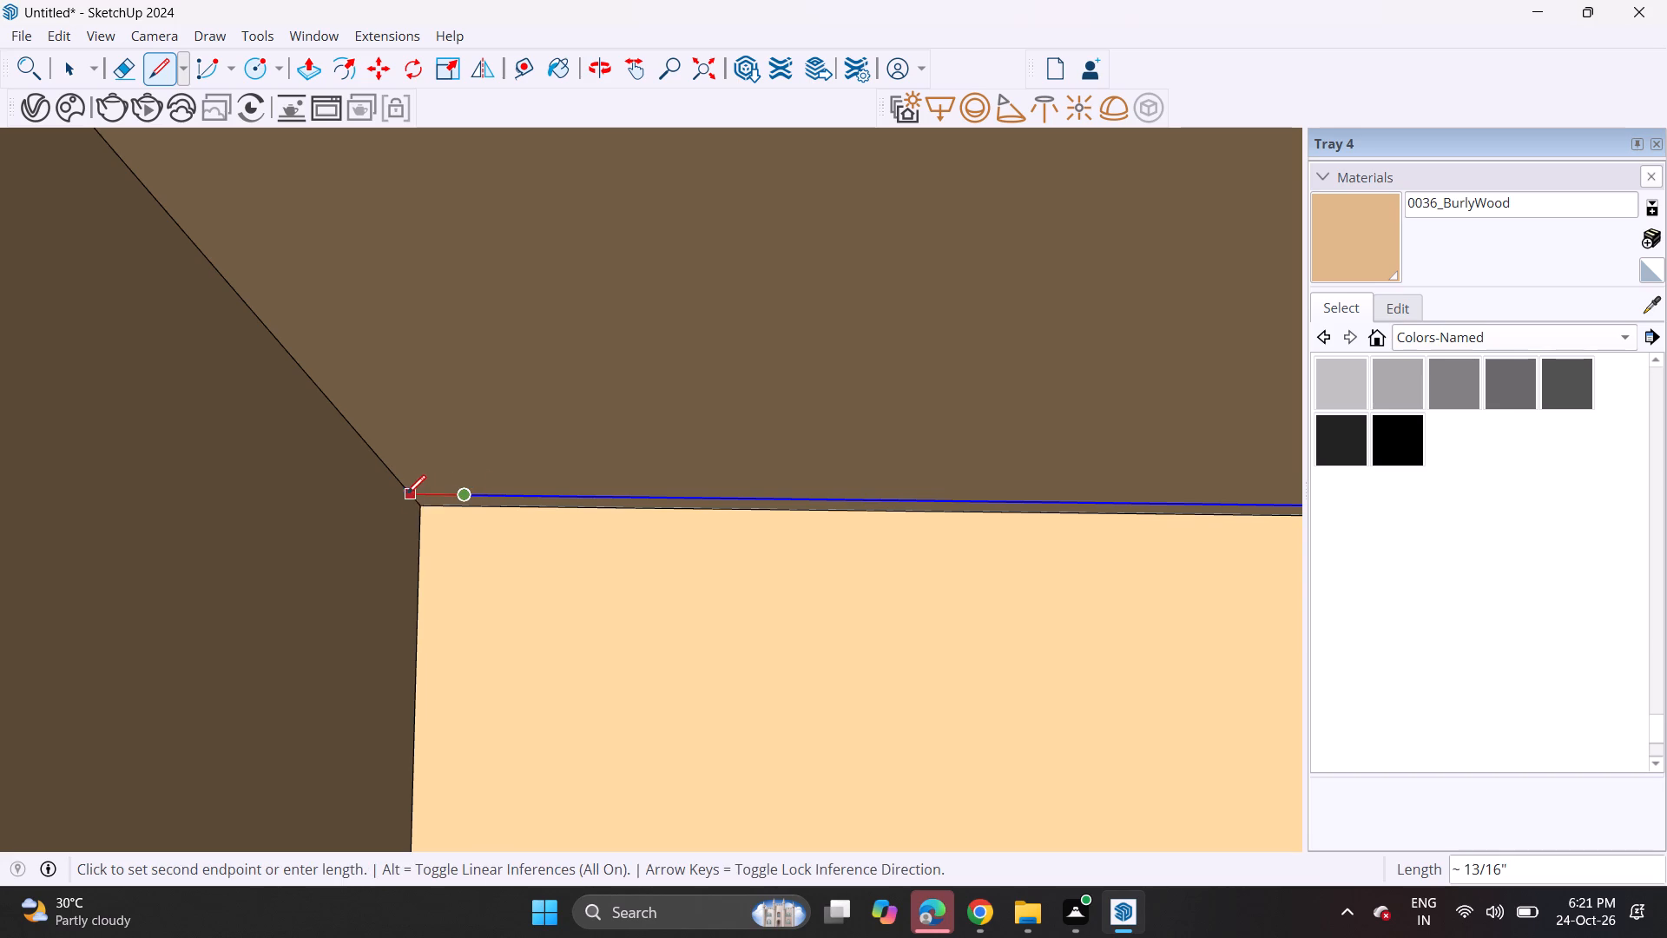
left_click(399, 489)
key("space")
Group the narrow ceiling strips of the tin cabinet's middle and top compartments together and convert them into a V-Ray mesh light.
scroll(525, 504, "up", 1)
middle_click_drag(537, 503, 537, 452)
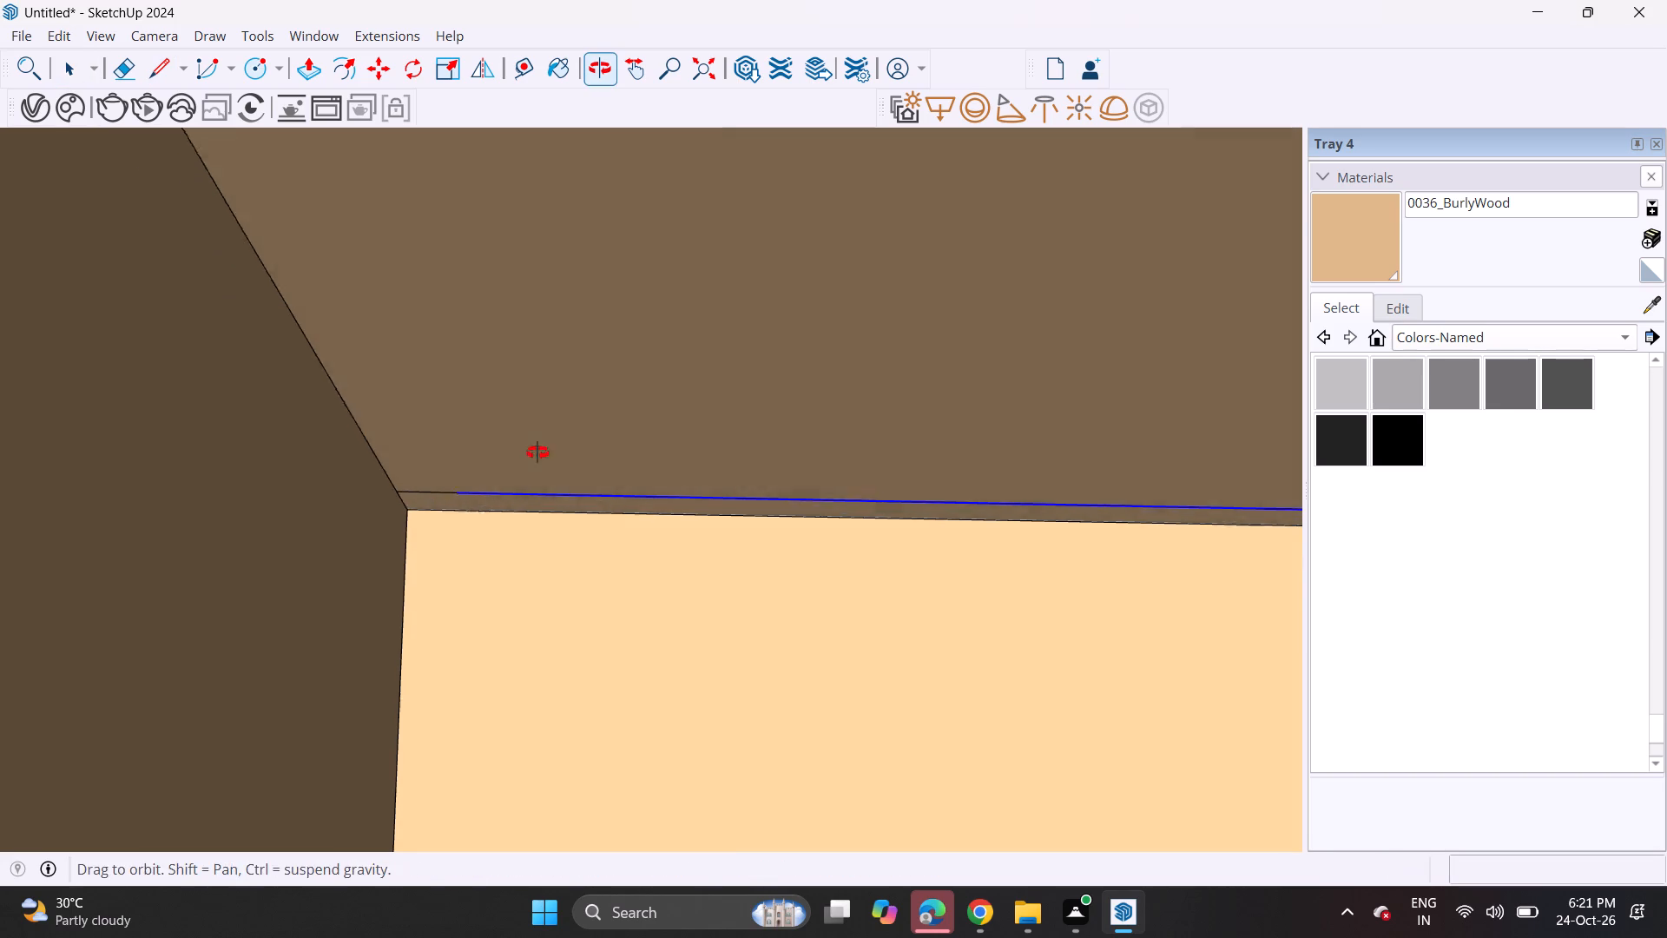
middle_click_drag(537, 452, 534, 436)
key("space")
left_click(526, 504)
right_click(526, 504)
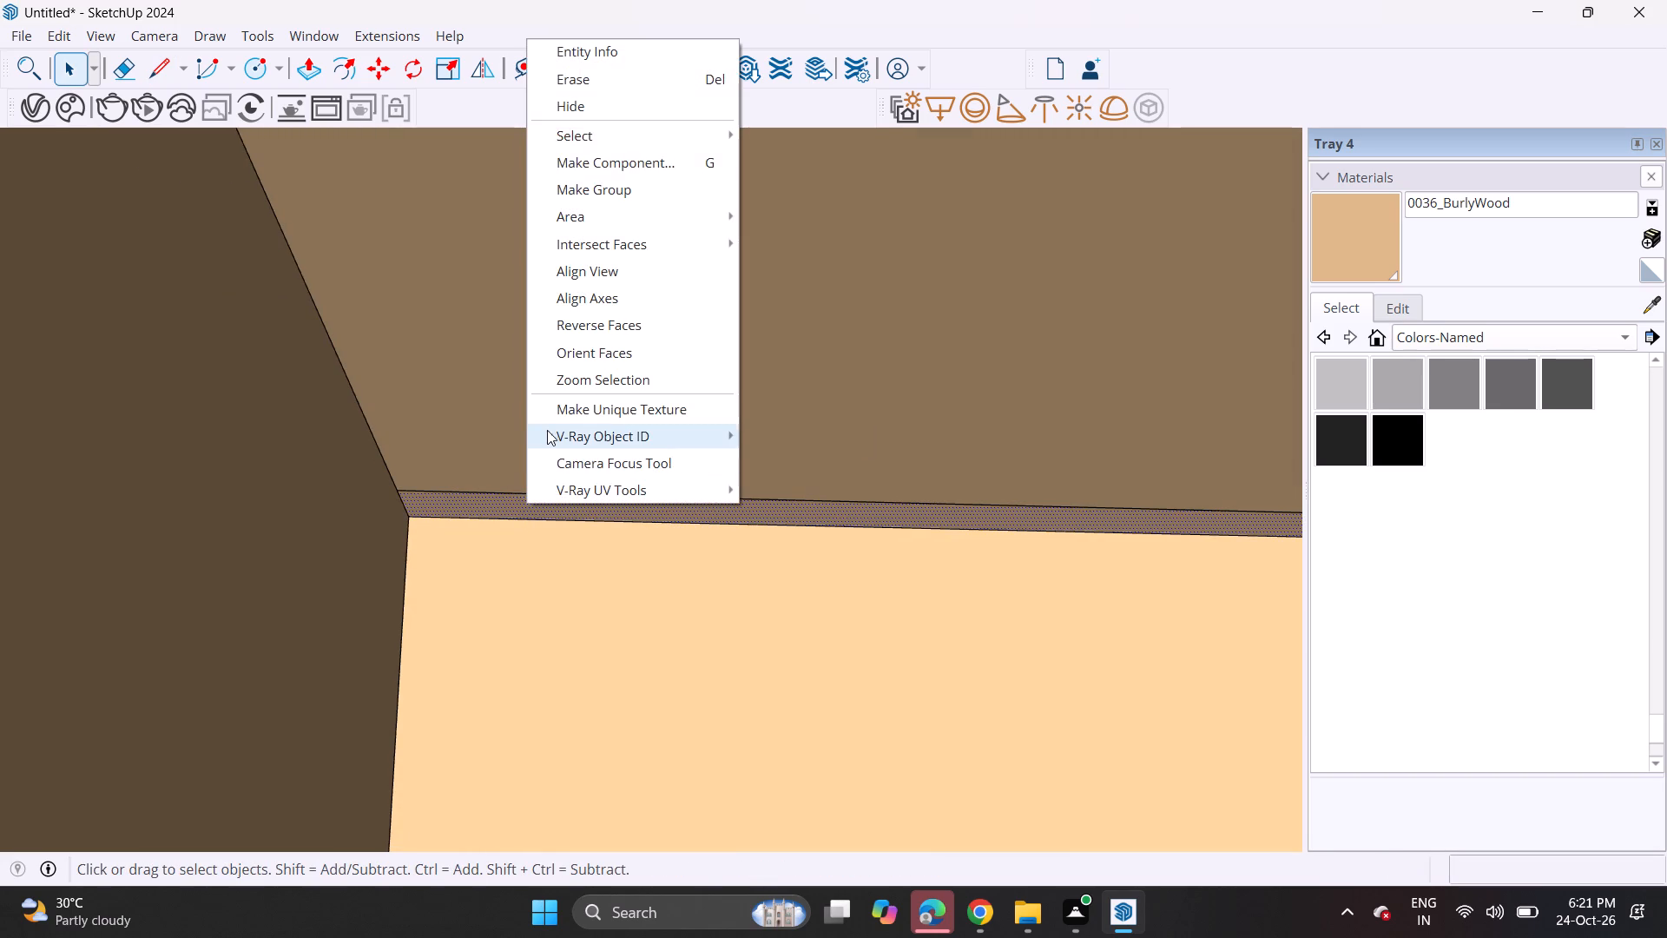
middle_click_drag(461, 340, 484, 640, "ctrl")
scroll(483, 628, "down", 1, "ctrl+shift")
middle_click_drag(446, 391, 432, 849, "ctrl+shift")
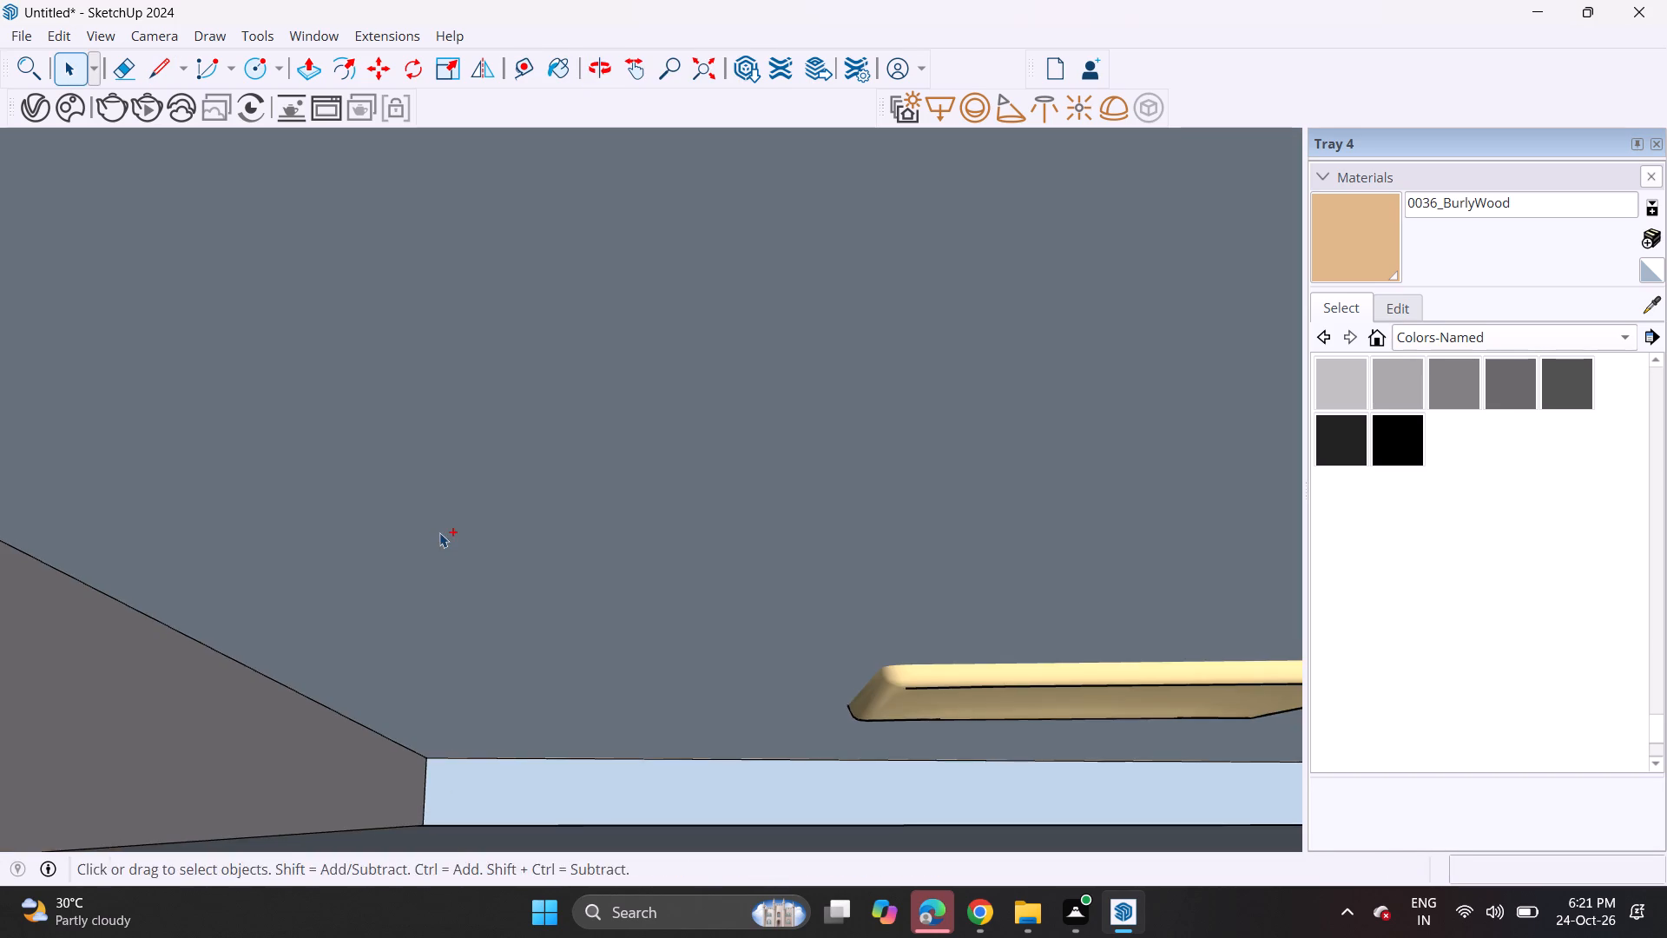
middle_click_drag(439, 532, 454, 852, "ctrl+shift")
middle_click_drag(536, 467, 536, 528, "ctrl+shift")
scroll(539, 469, "up", 4, "ctrl")
left_click(537, 445, "ctrl")
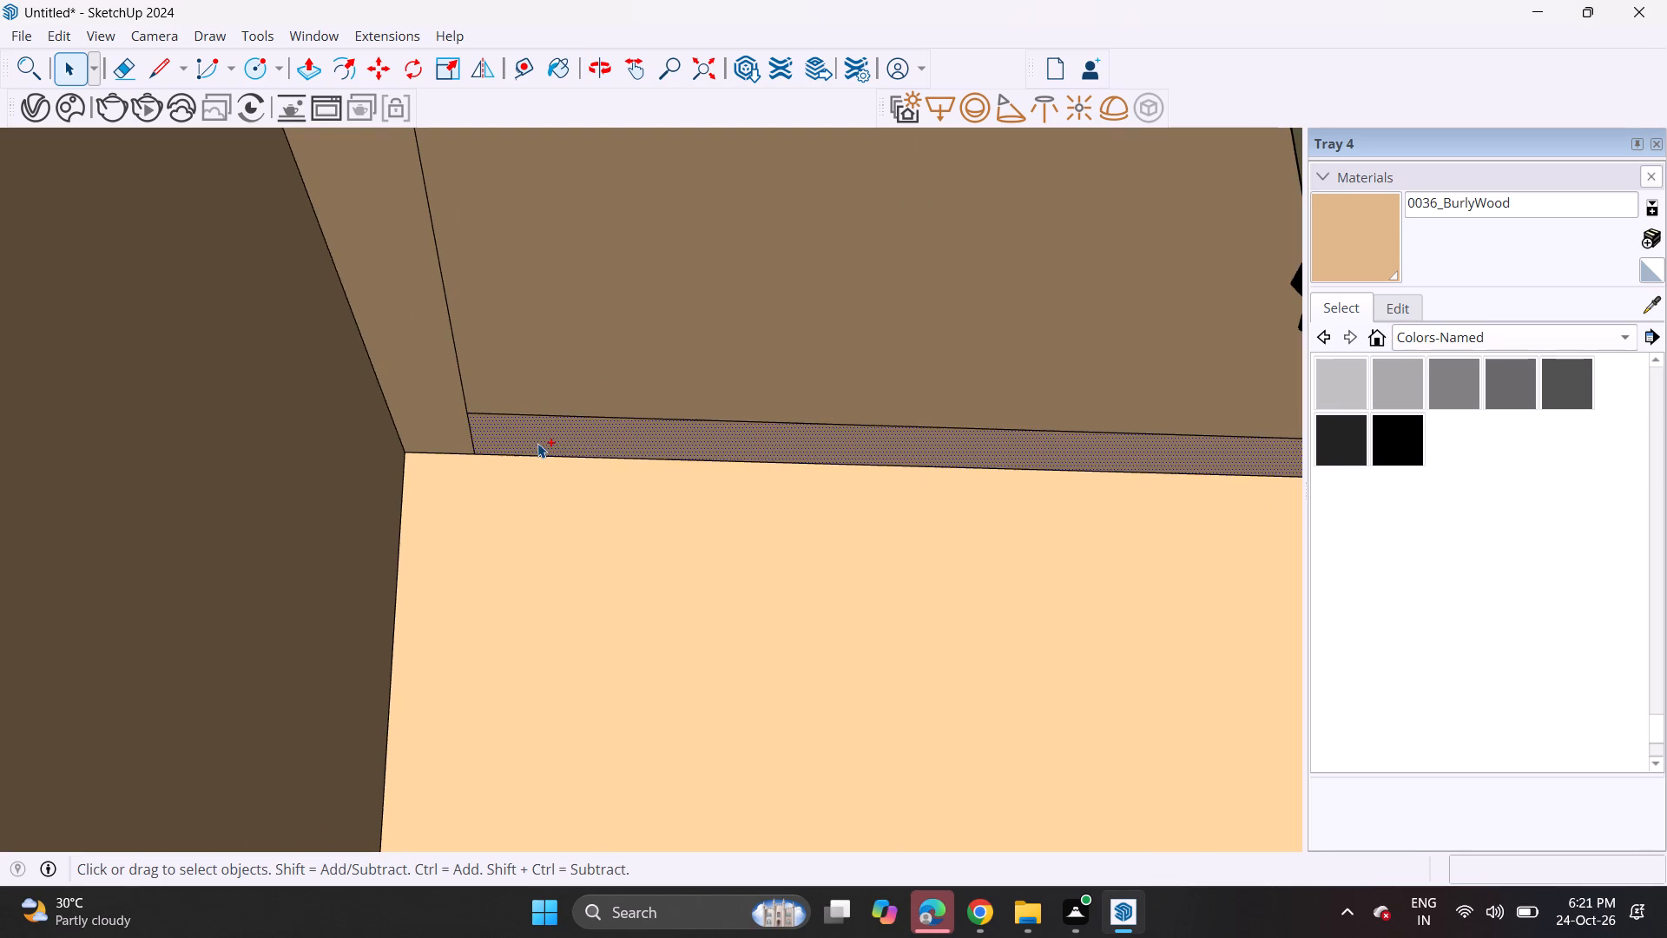
right_click(537, 443)
left_click(576, 647)
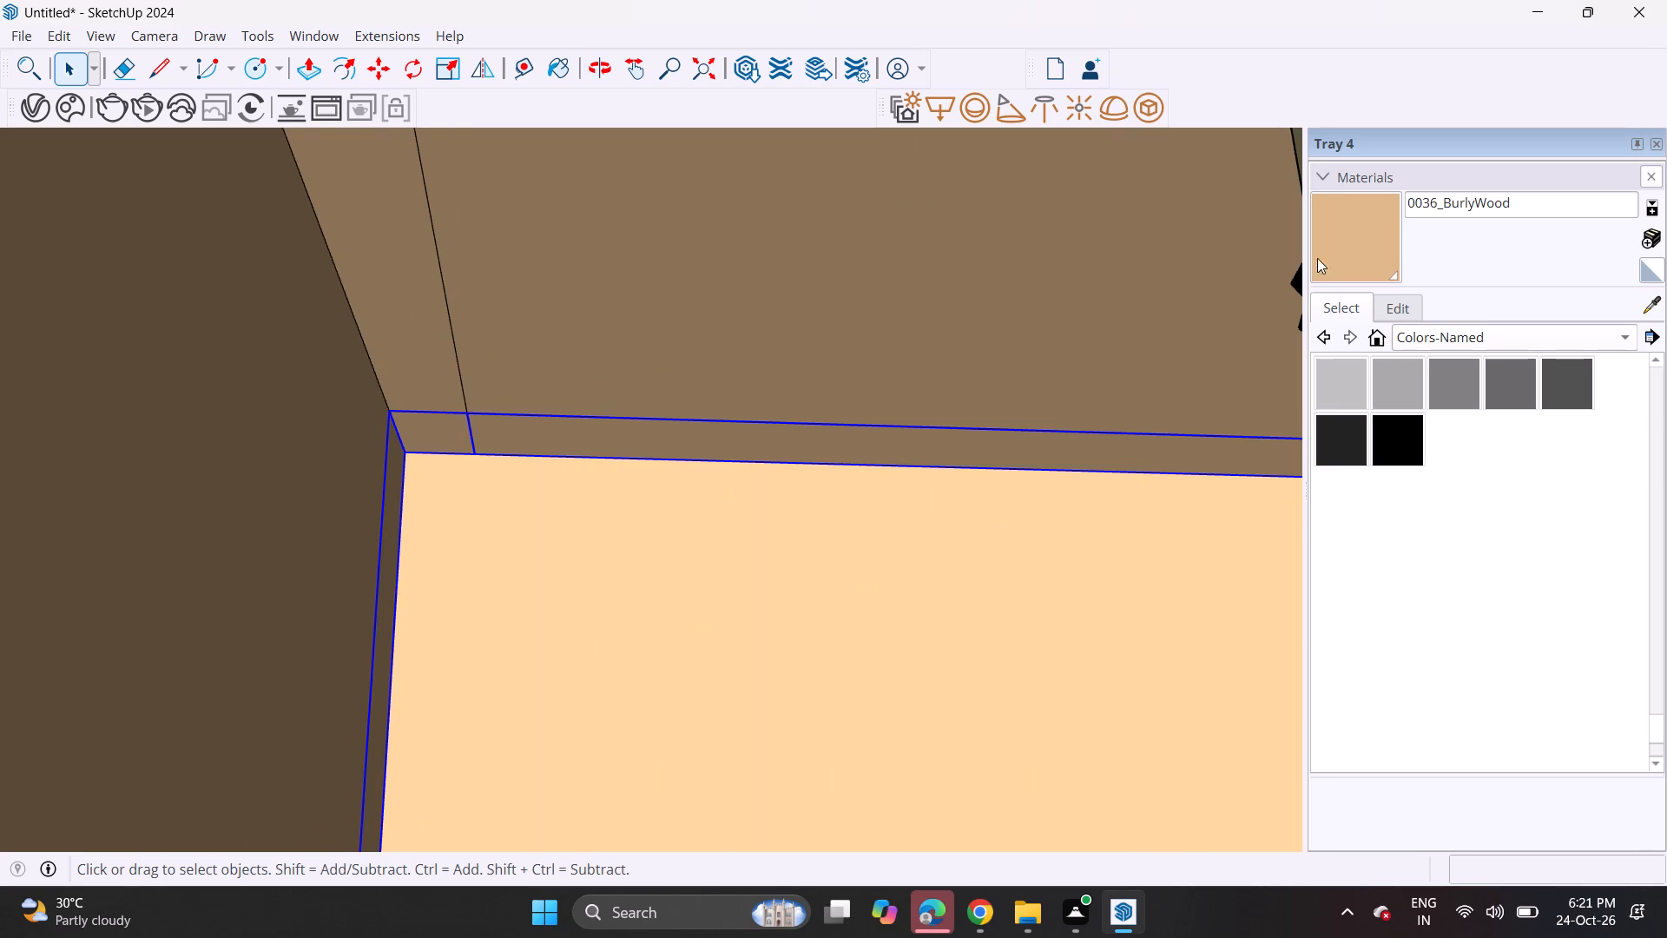
left_click(1156, 101)
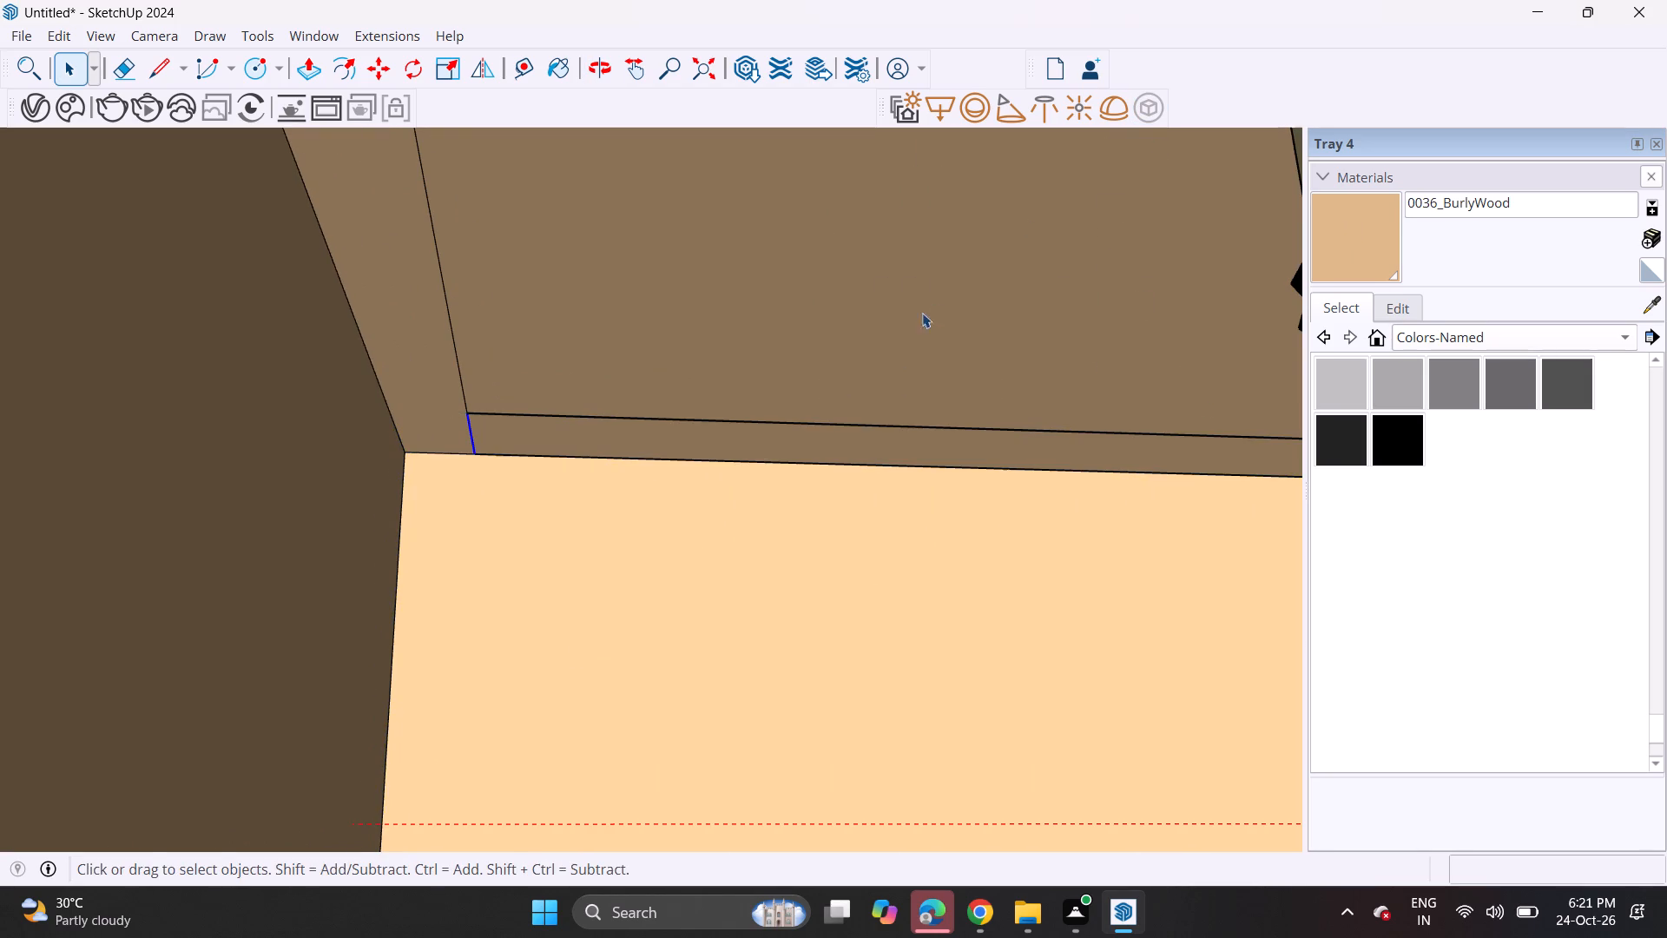
Copy the rear bottom edge of the jar-side open cabinets' underside about 2 3/16" forward to form a narrow strip.
middle_click_drag(922, 314, 941, 414)
scroll(928, 414, "down", 14)
scroll(914, 483, "up", 1)
scroll(878, 512, "down", 14)
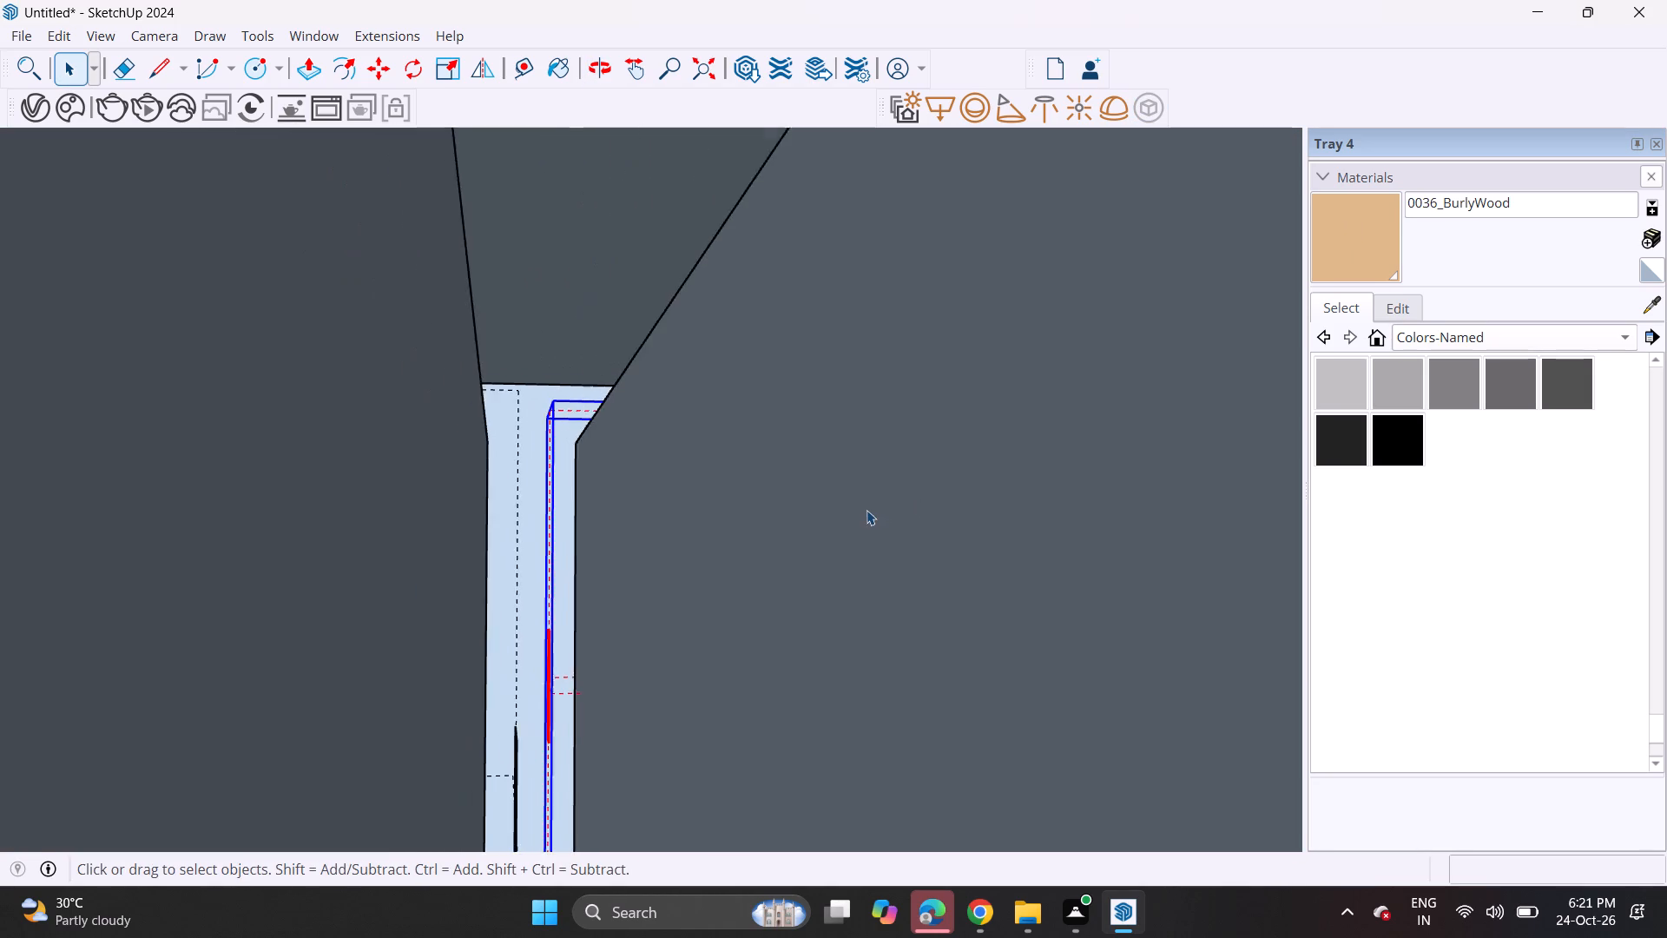
scroll(866, 510, "down", 20)
scroll(866, 510, "down", 6)
scroll(602, 556, "down", 16)
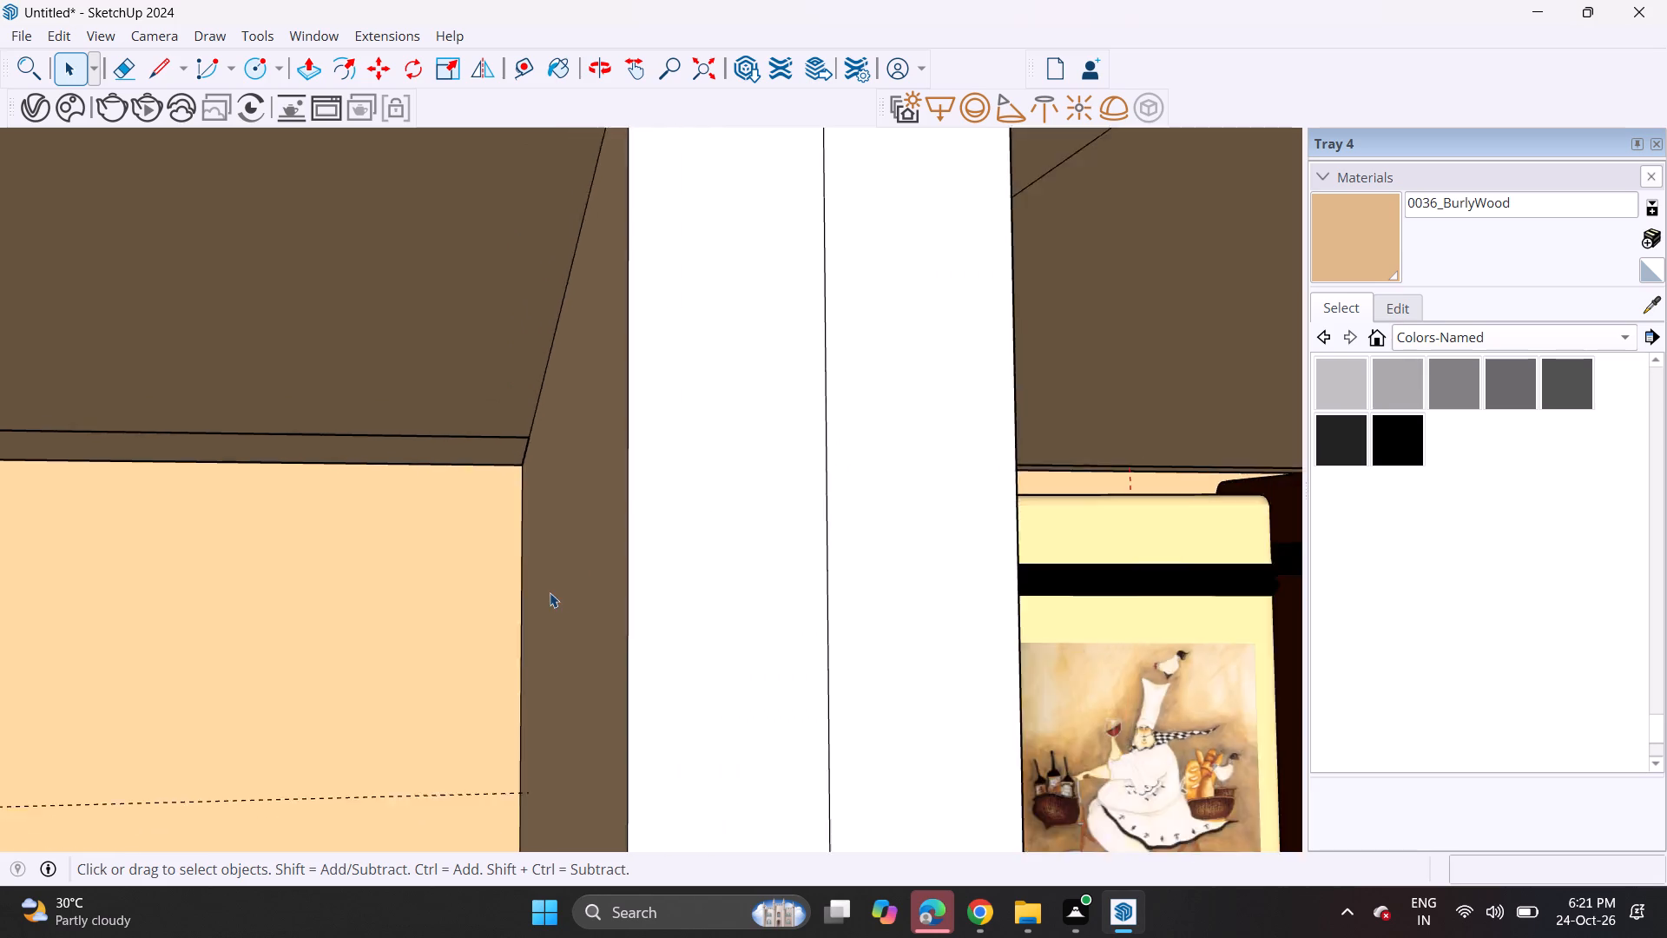
scroll(550, 592, "down", 17)
middle_click_drag(603, 732, 791, 473)
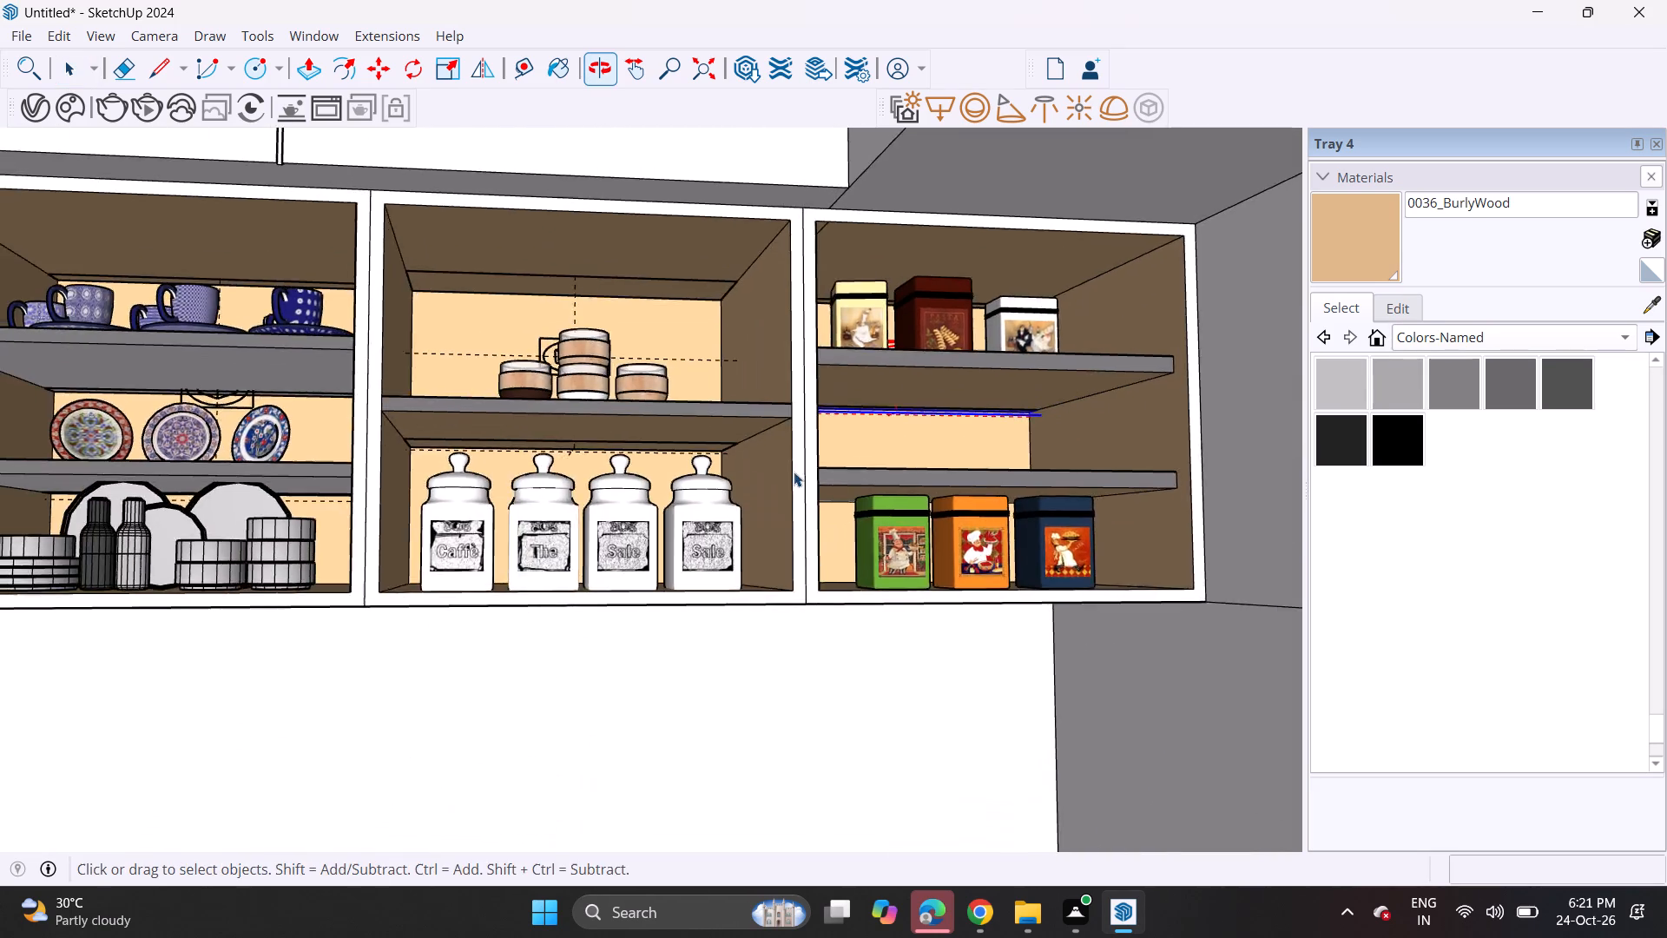
scroll(794, 472, "down", 5)
middle_click_drag(763, 511, 832, 486, "shift")
scroll(471, 490, "down", 3)
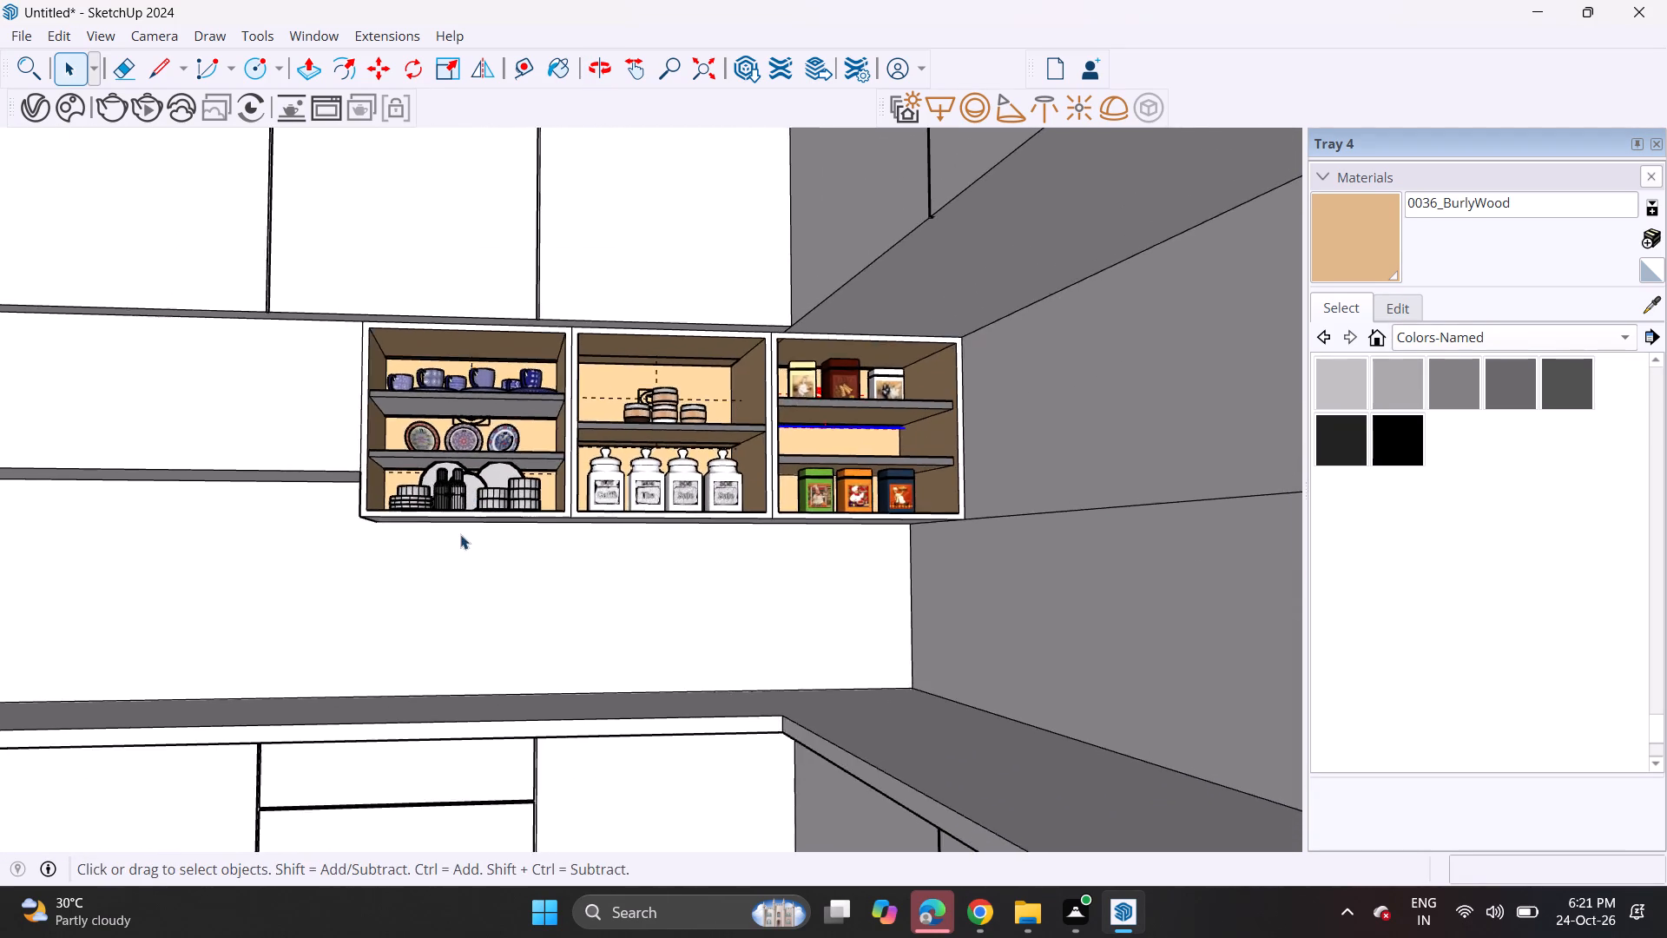
middle_click_drag(459, 535, 727, 486, "shift")
scroll(727, 486, "down", 4)
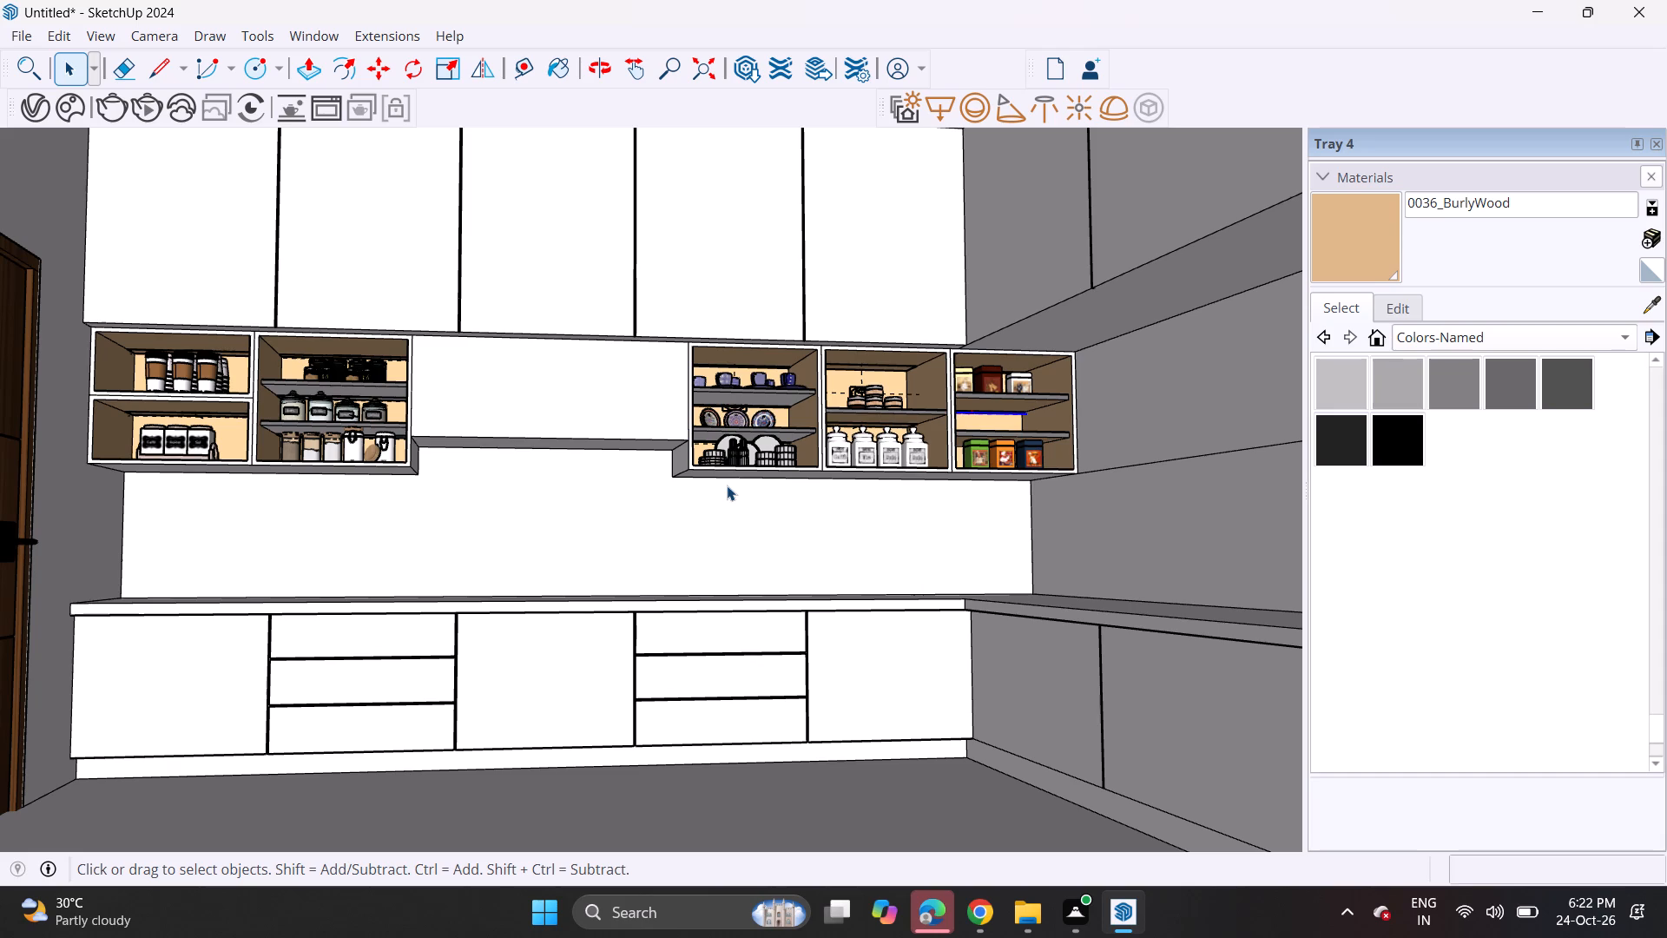
middle_click_drag(609, 495, 609, 443)
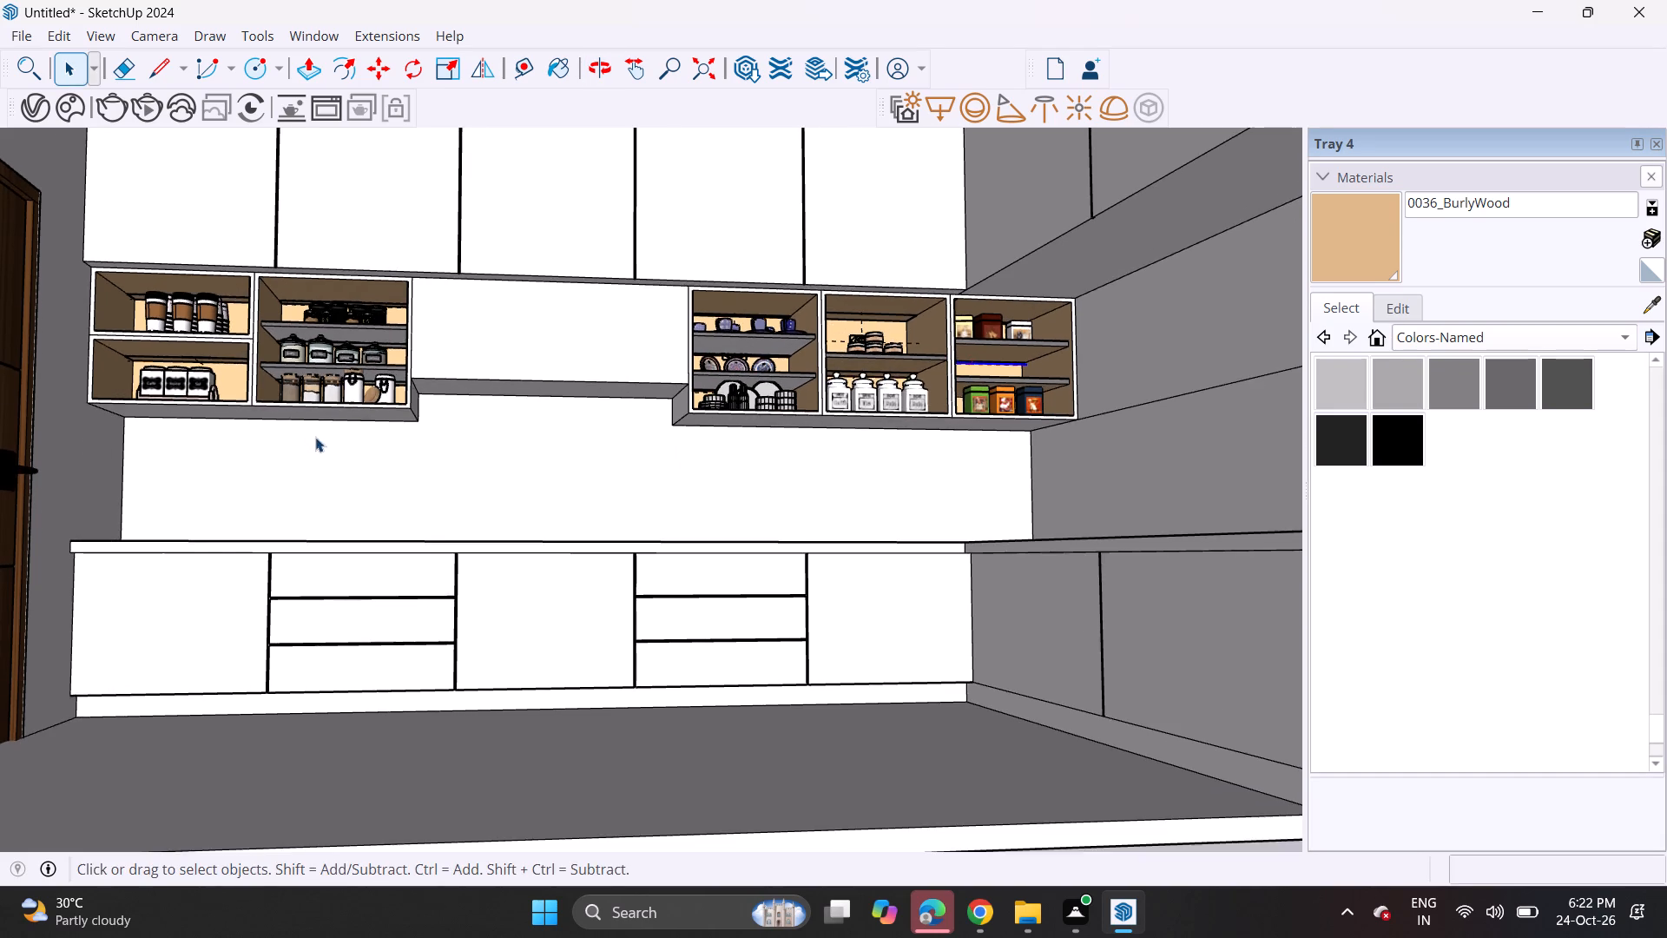
scroll(315, 436, "up", 1)
middle_click_drag(306, 398, 308, 339)
scroll(312, 388, "up", 10)
left_click(296, 454)
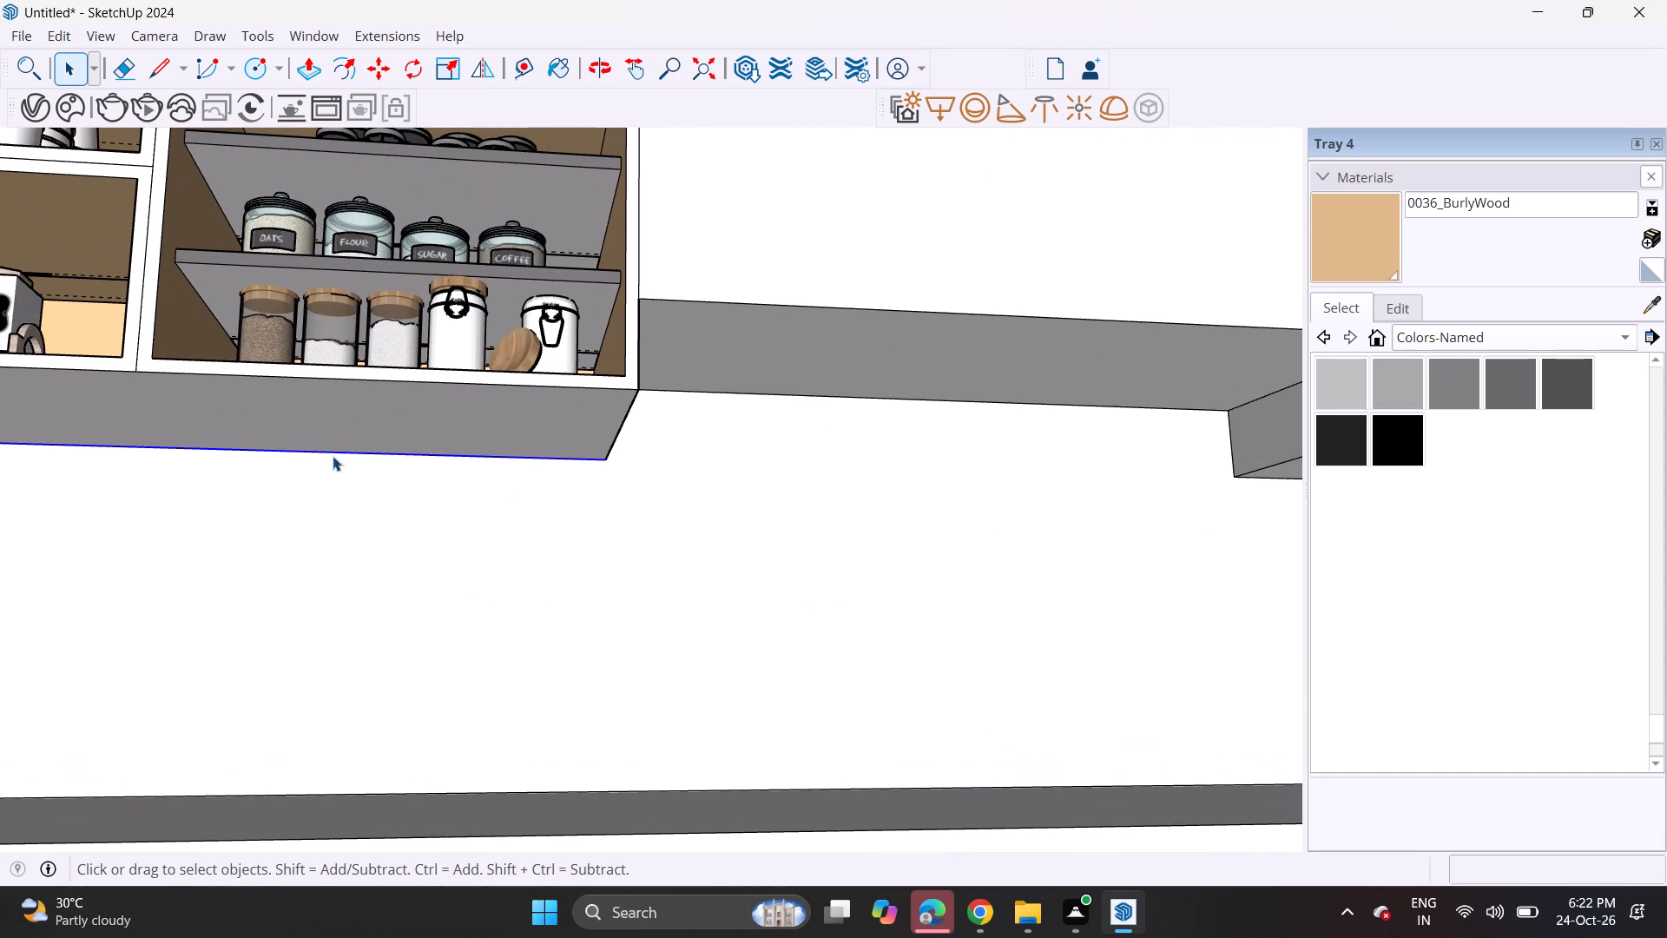
scroll(645, 490, "up", 6)
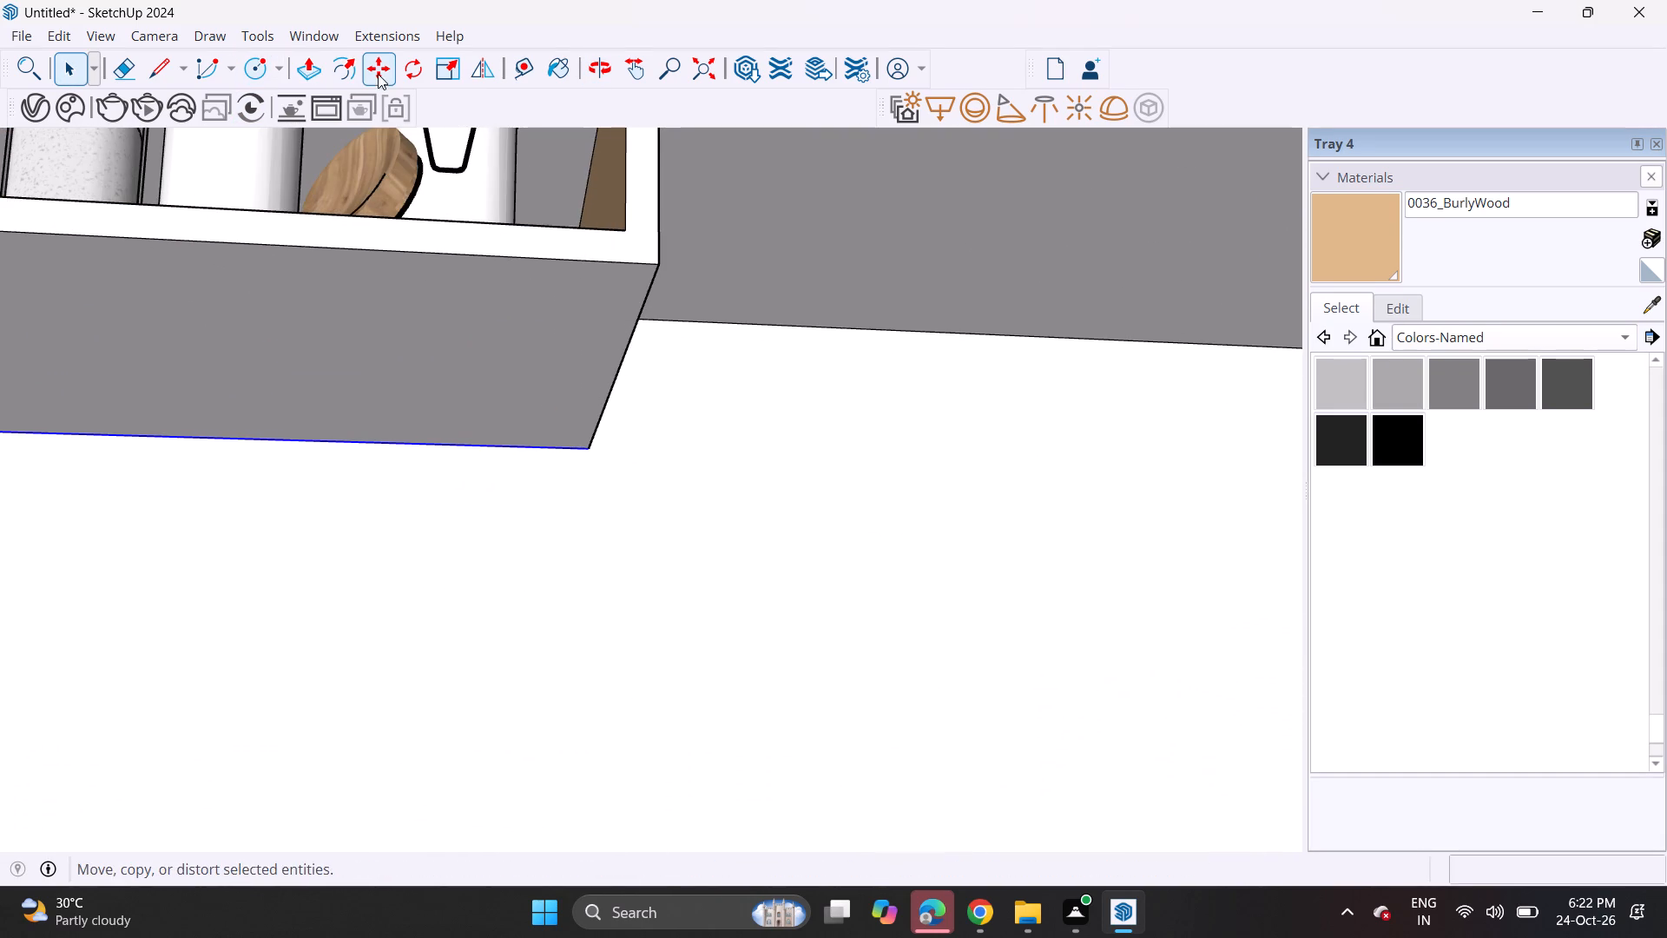
left_click(379, 74)
left_click(589, 451)
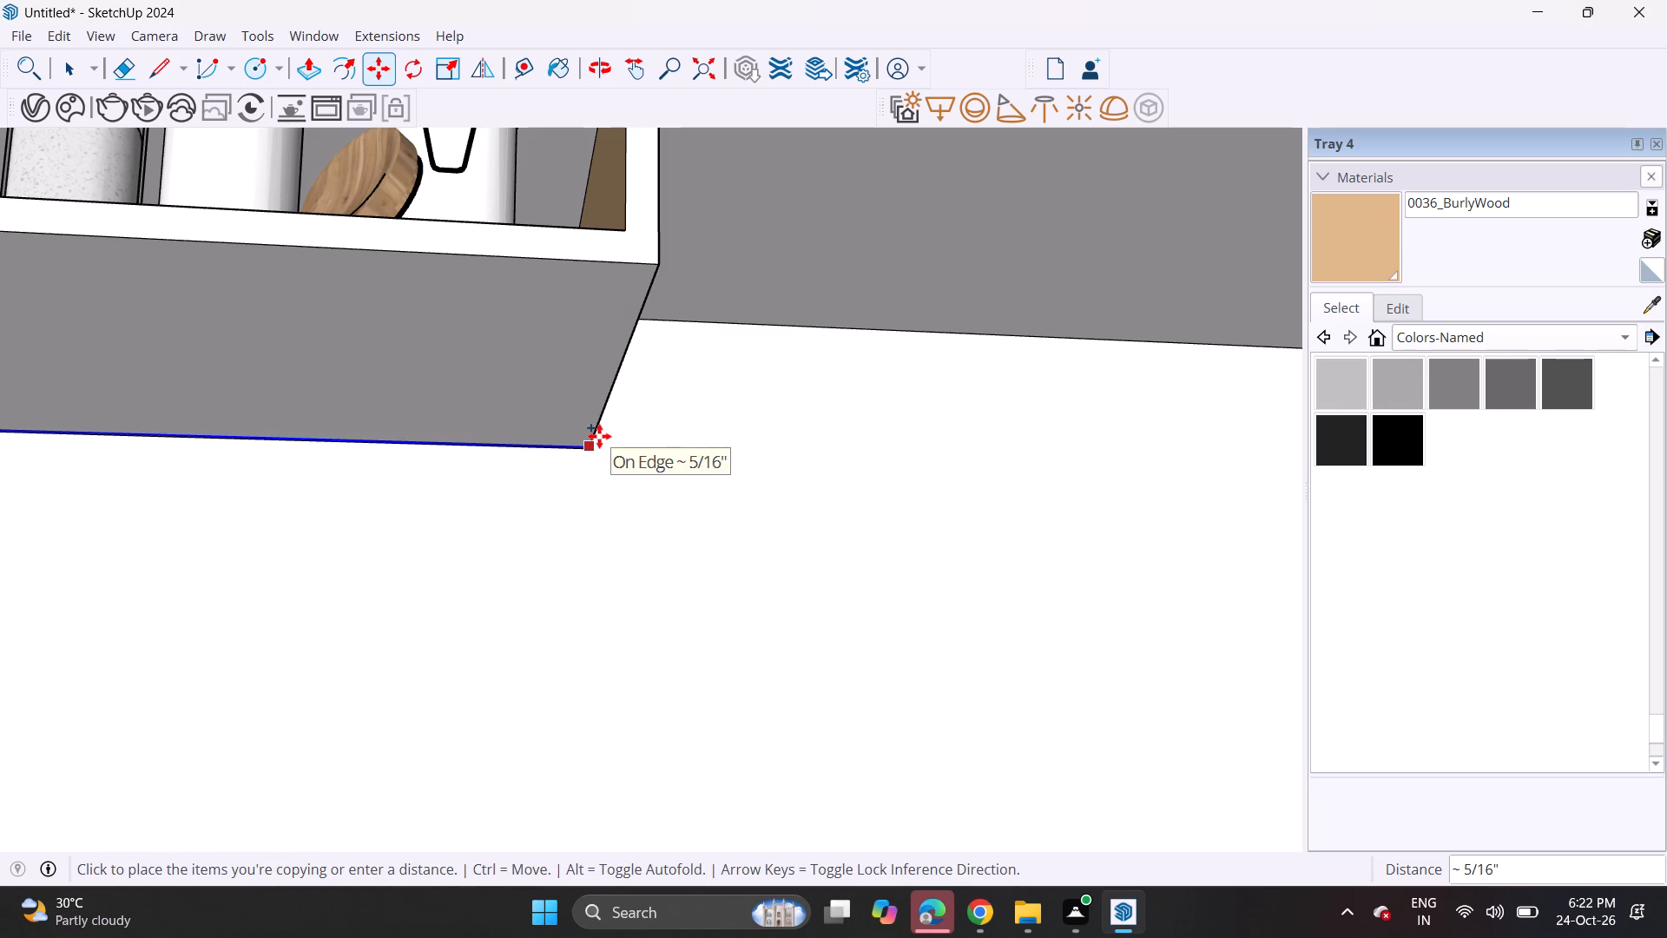
scroll(599, 436, "up", 5)
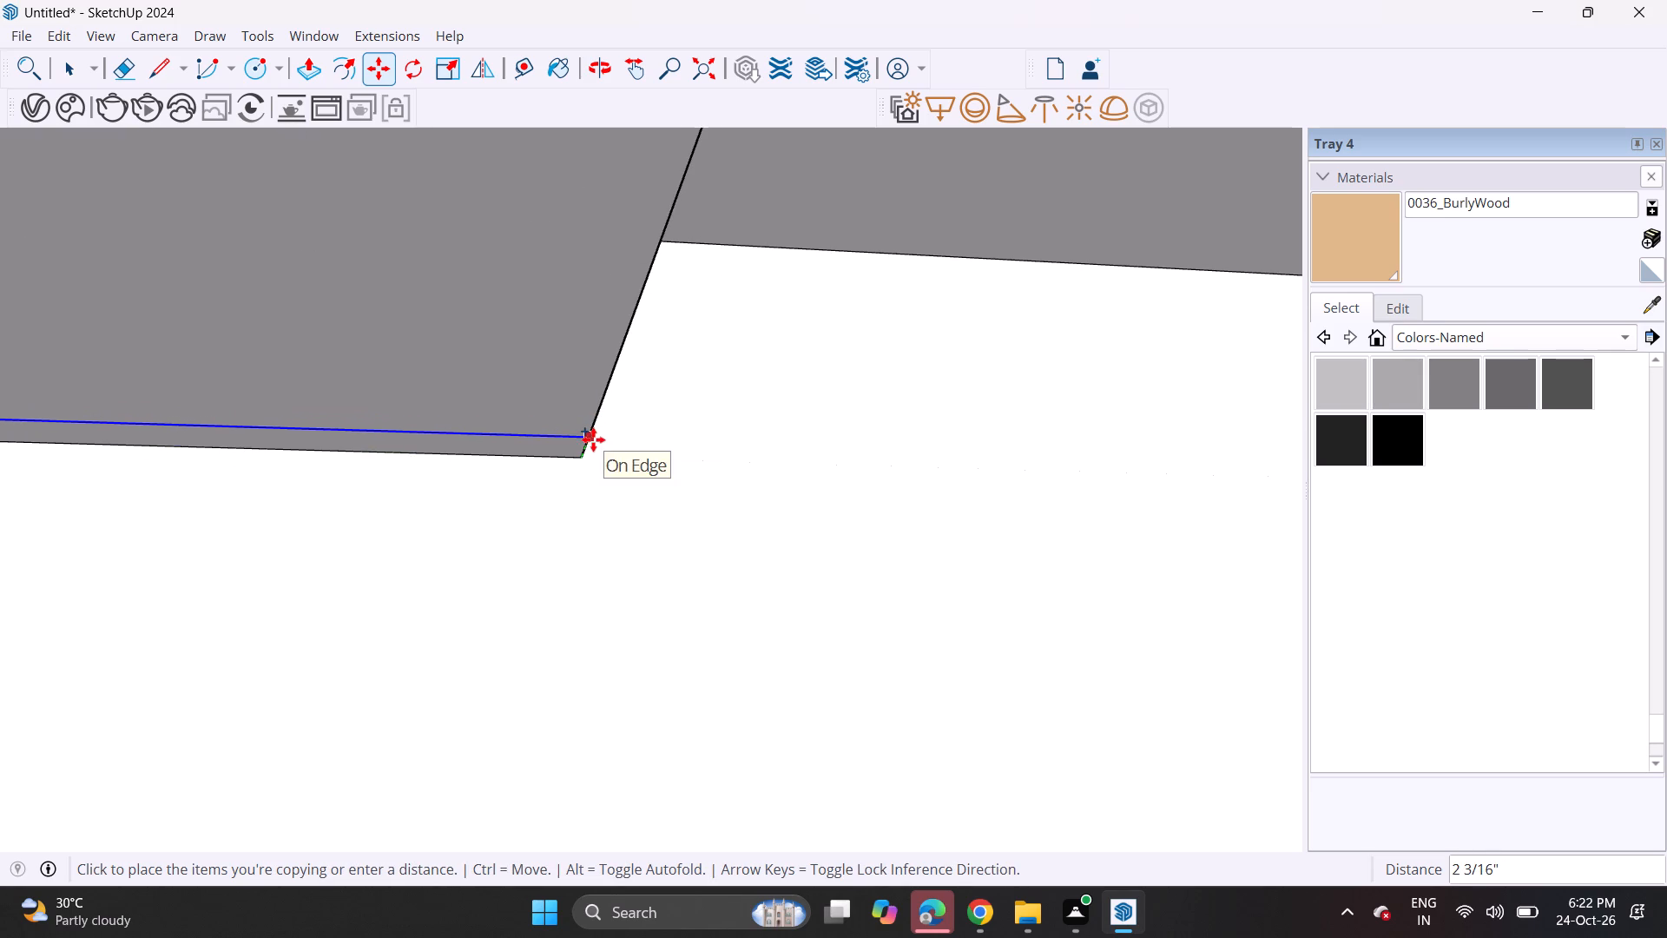
left_click(593, 439)
key("space")
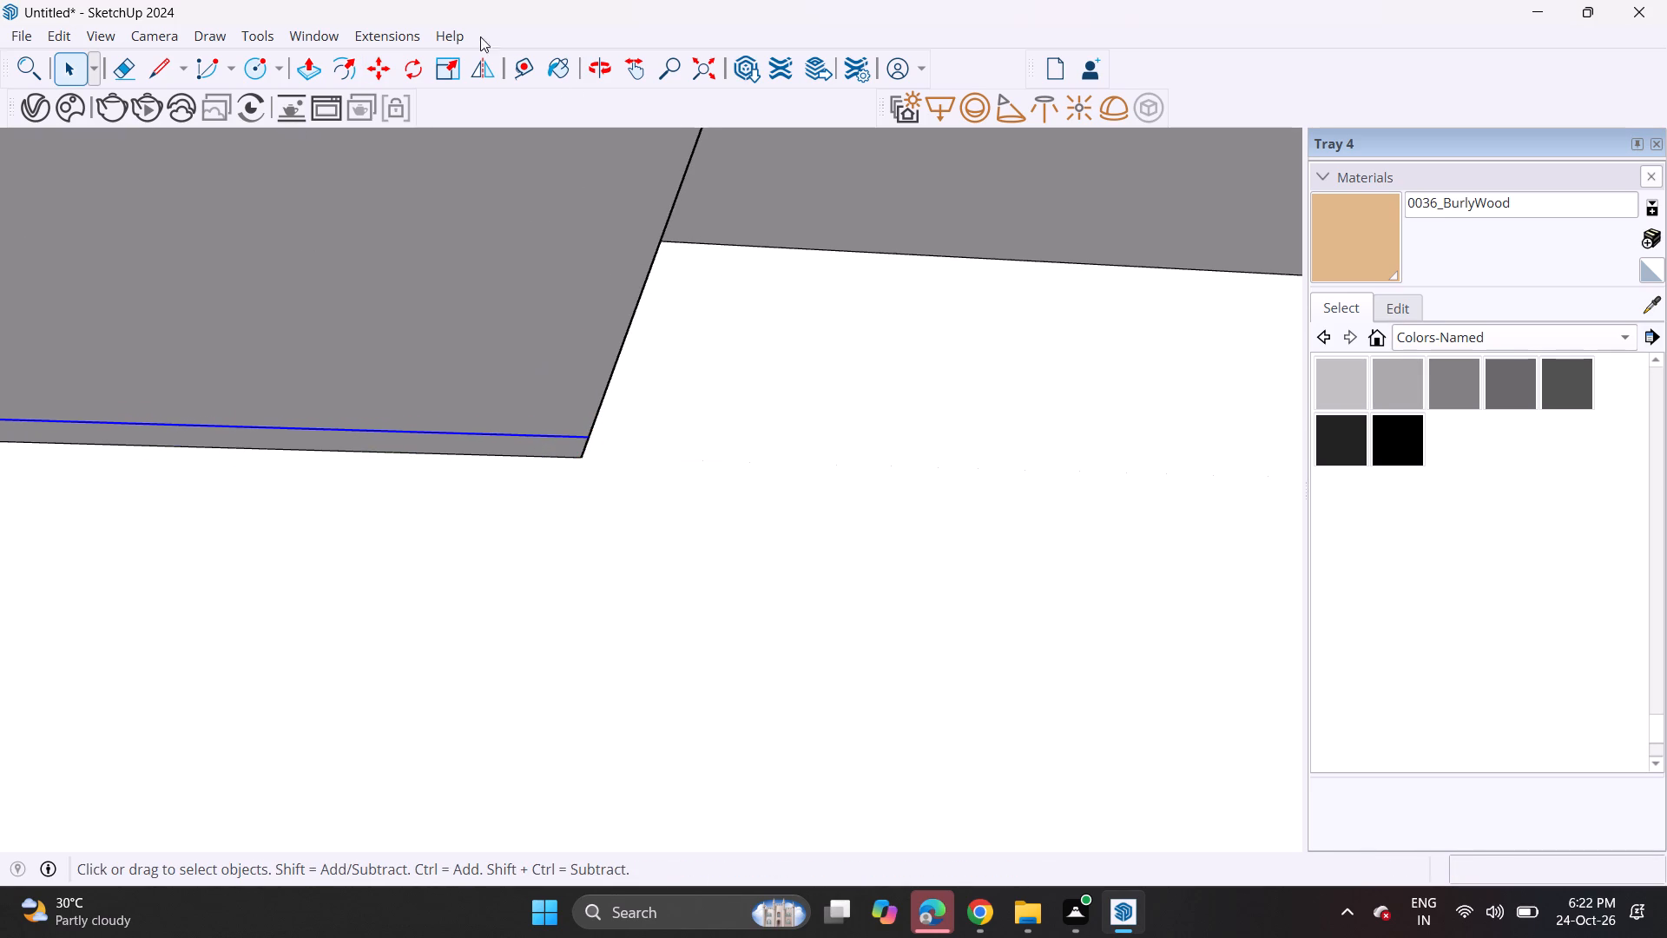
Push the narrow strip slightly up into the underside of the jar-side open cabinets.
left_click(318, 63)
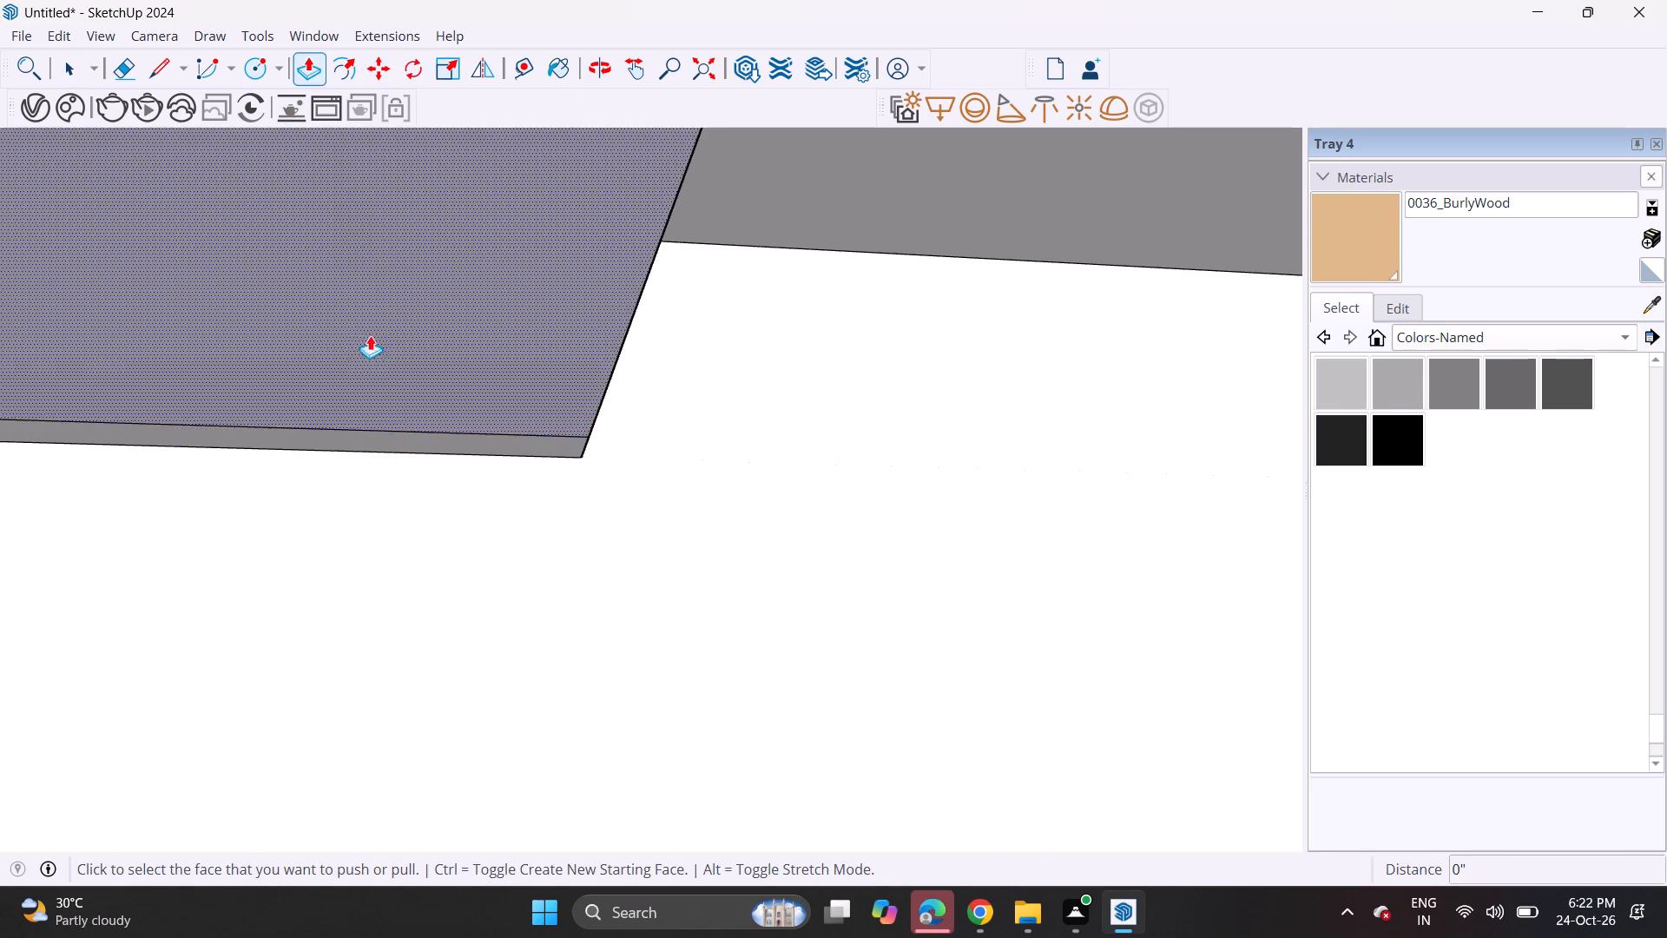
left_click(423, 452)
left_click(427, 437)
middle_click_drag(475, 488, 489, 416)
key("space")
key("space")
Group the recessed strip face under the jar-side cabinets and convert it into a V-Ray mesh light.
left_click(489, 416)
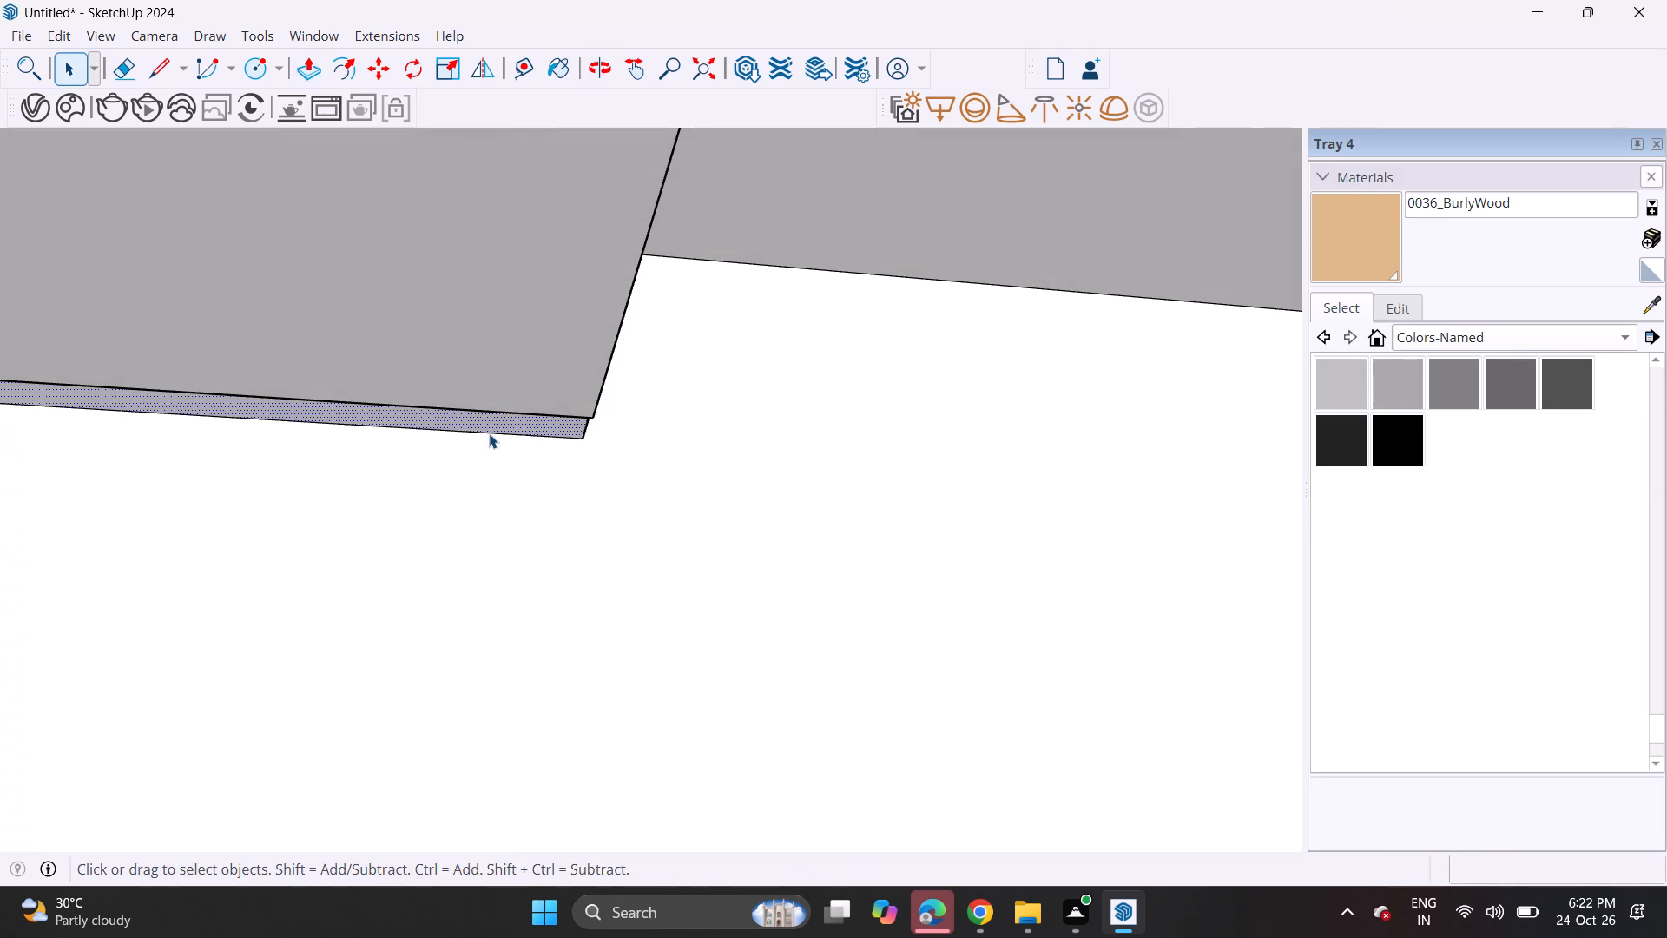
right_click(492, 416)
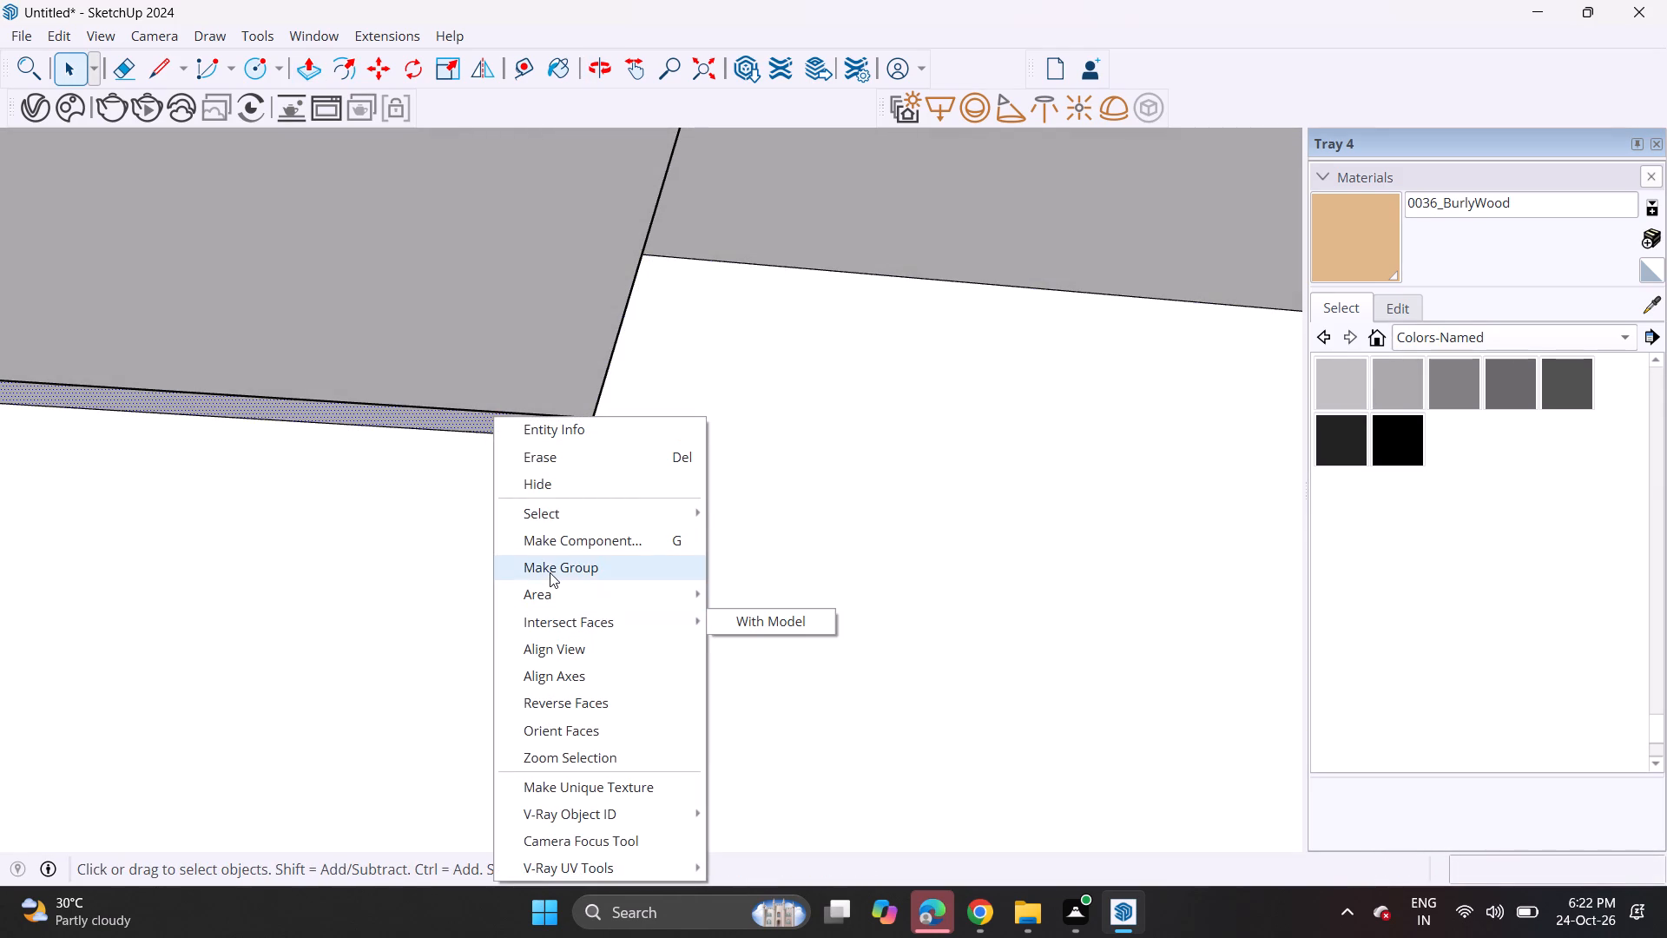
left_click(550, 572)
left_click(1160, 103)
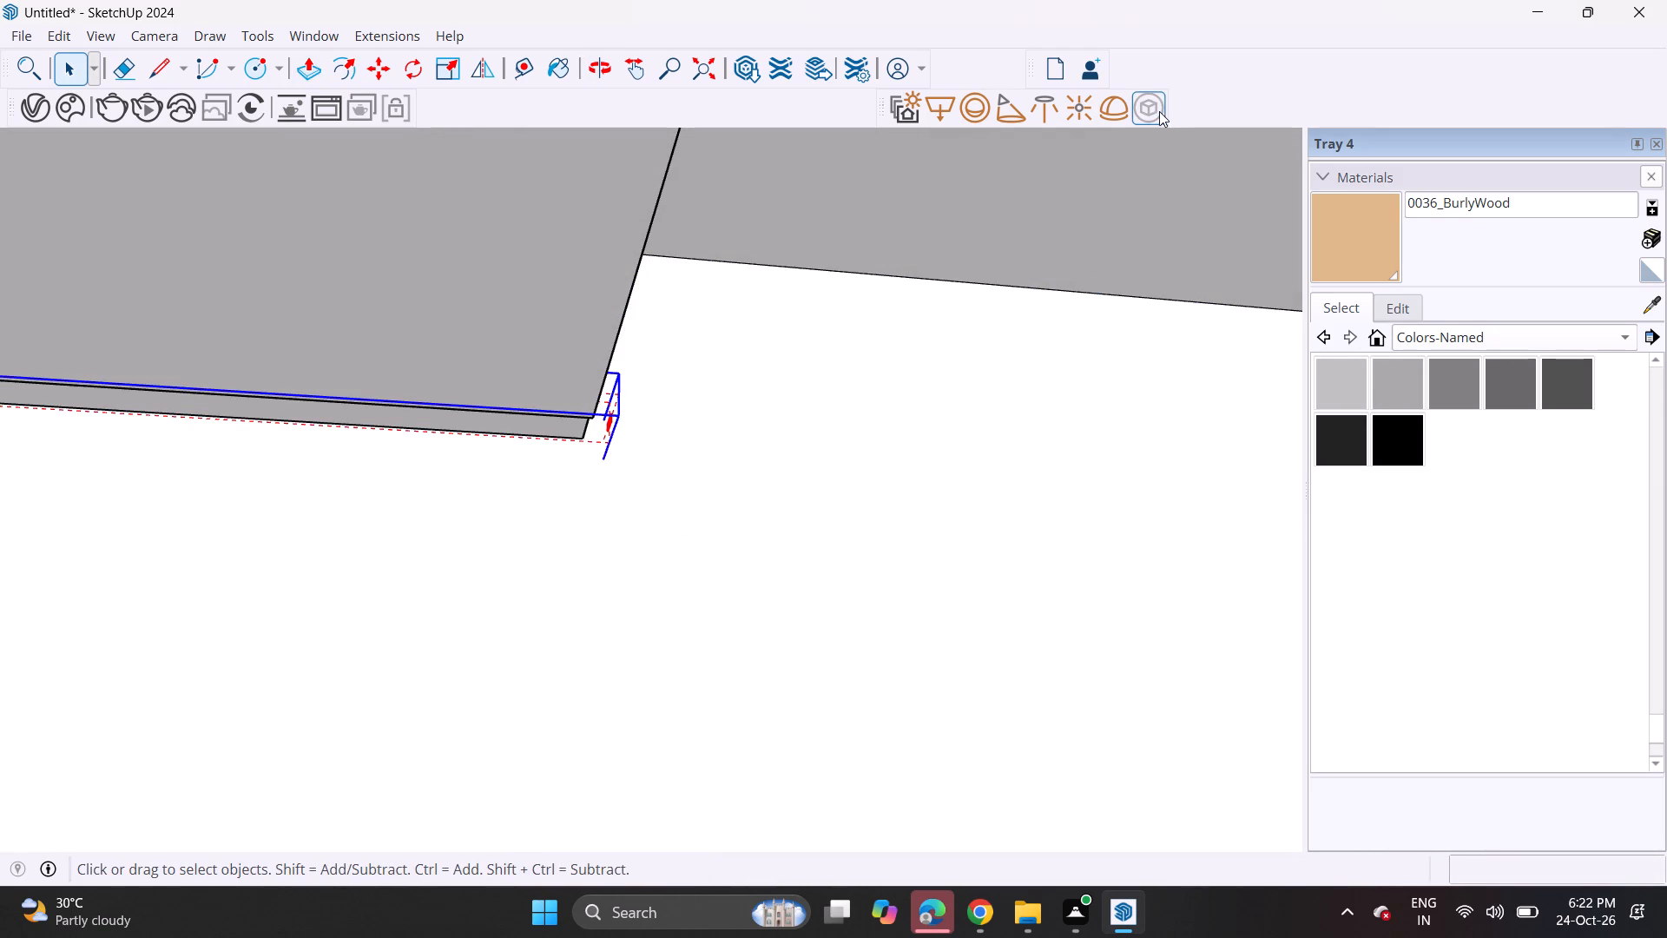
Copy the rear bottom edge of the three open cabinets beyond the chimney box about 2 11/16" forward to form a strip.
scroll(568, 510, "down", 11)
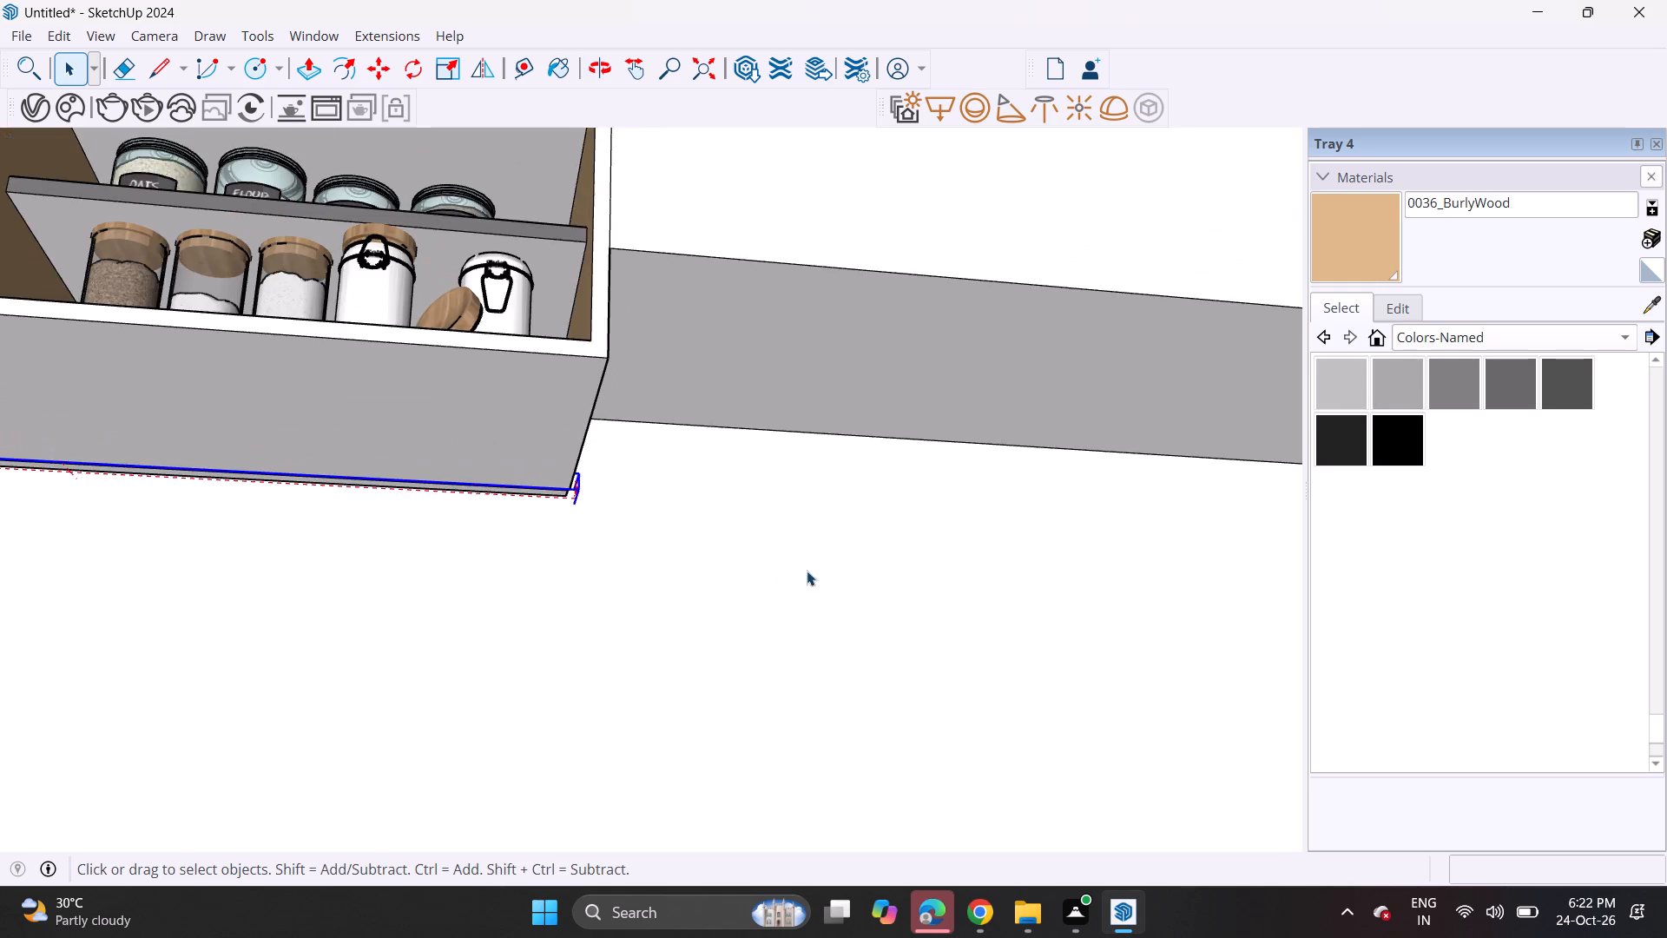
middle_click_drag(789, 570, 0, 524, "shift")
middle_click_drag(700, 587, 529, 492, "shift")
scroll(589, 419, "up", 2)
left_click(589, 419)
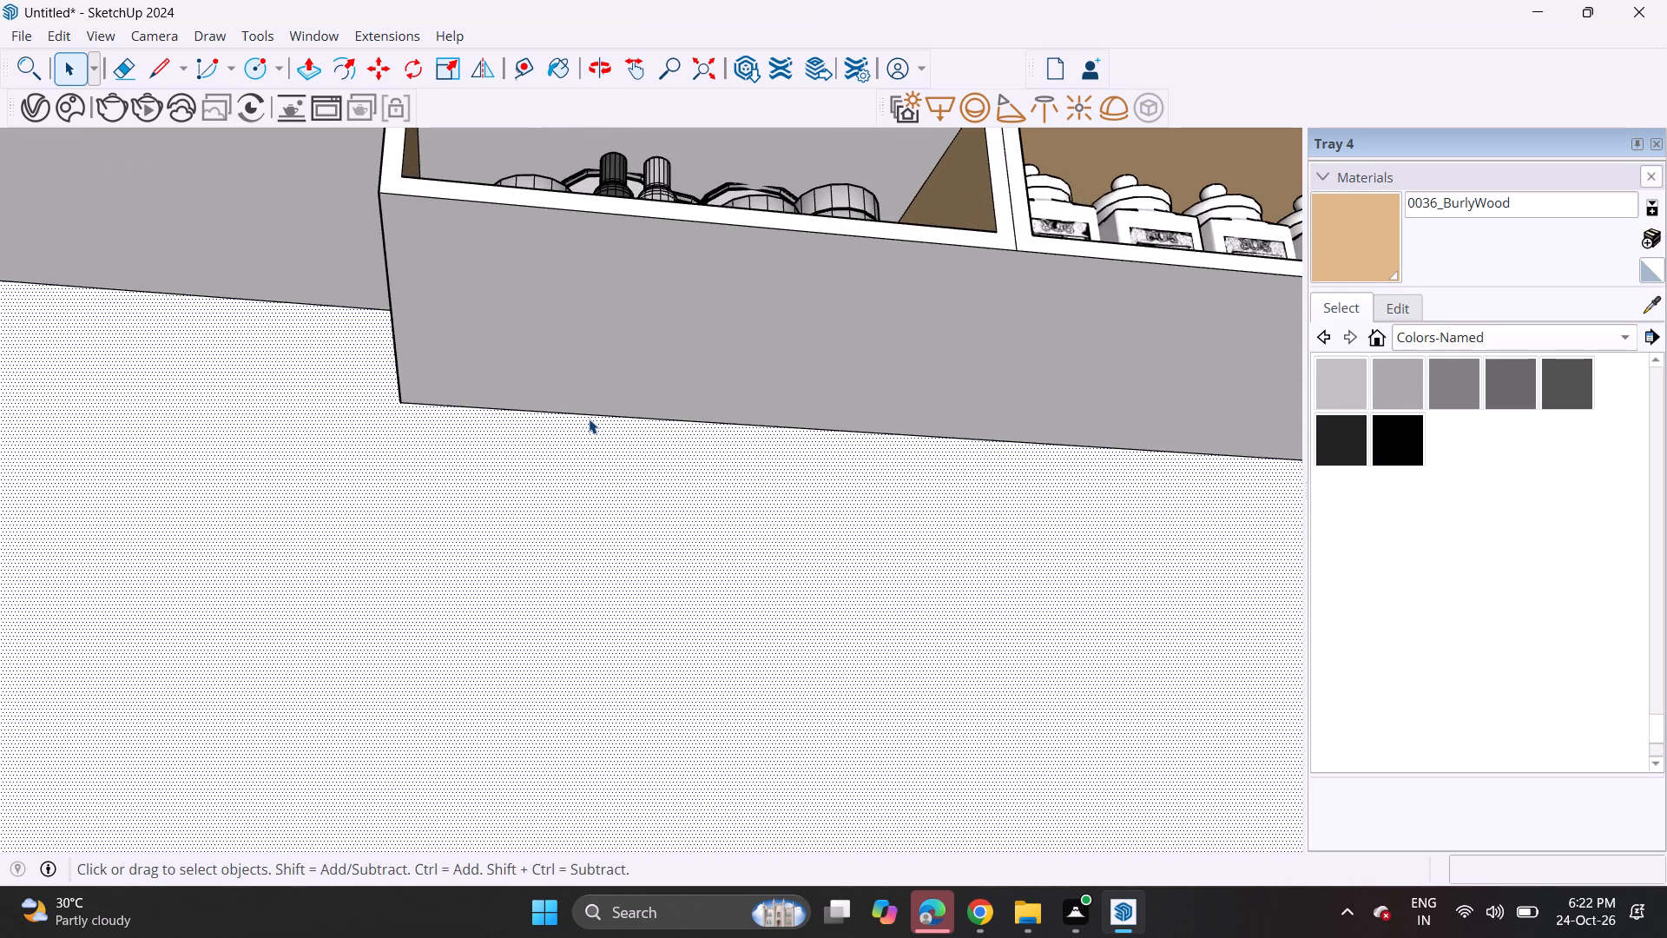
scroll(589, 419, "up", 1)
scroll(589, 419, "down", 1)
left_click(589, 413)
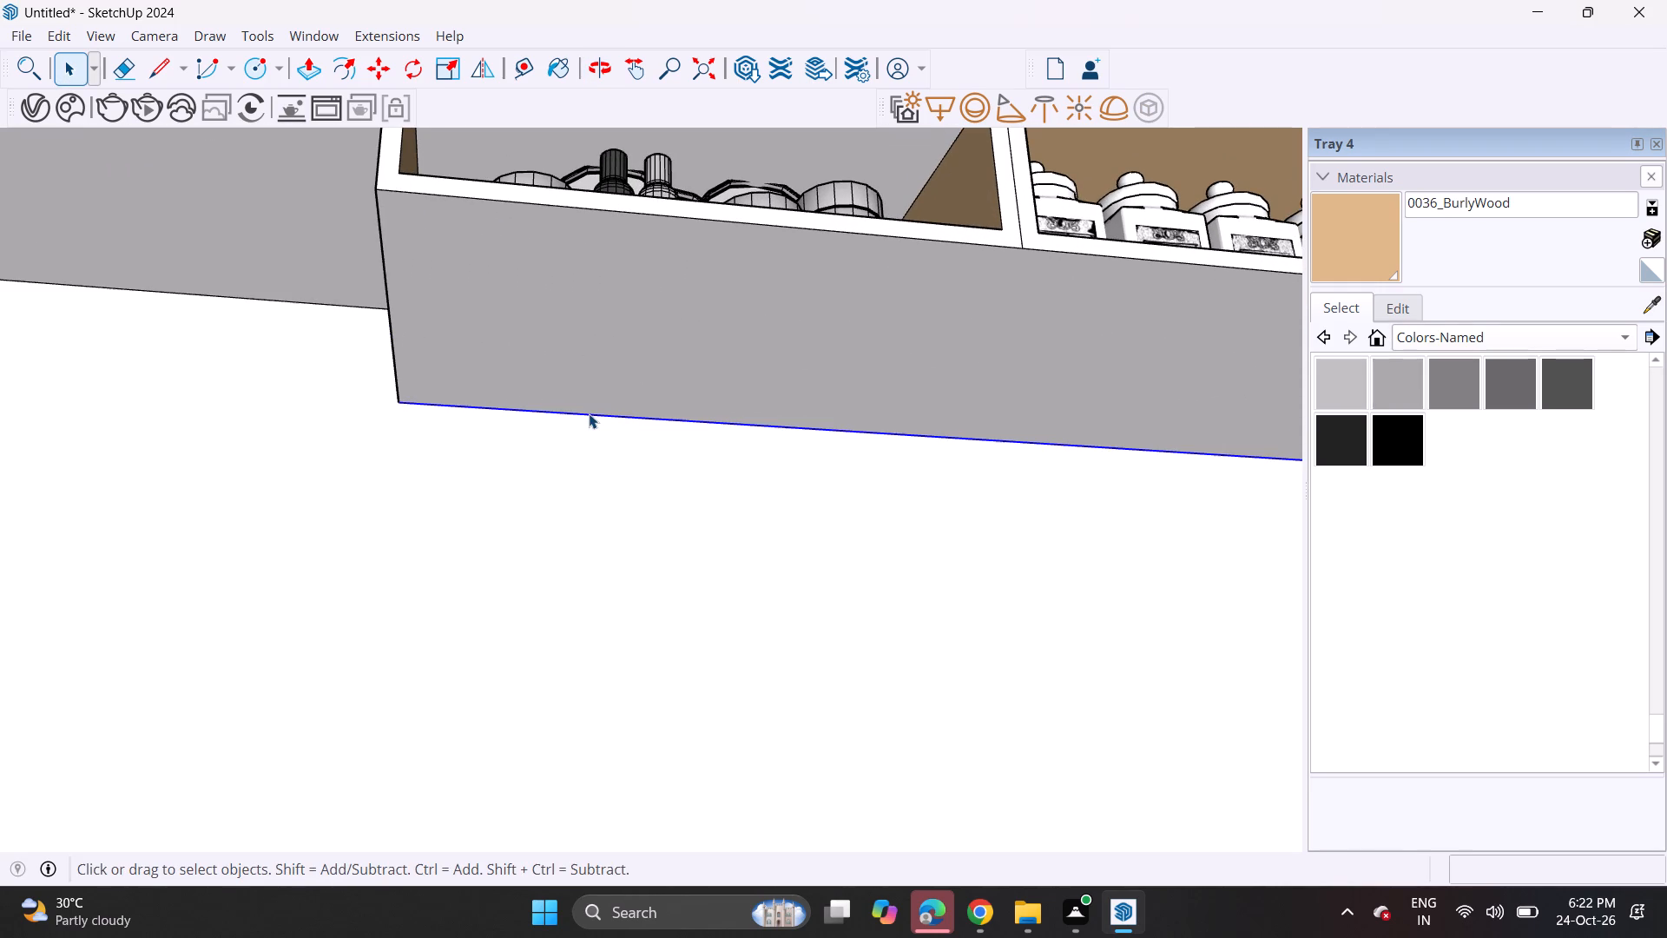
key("m")
left_click(399, 405)
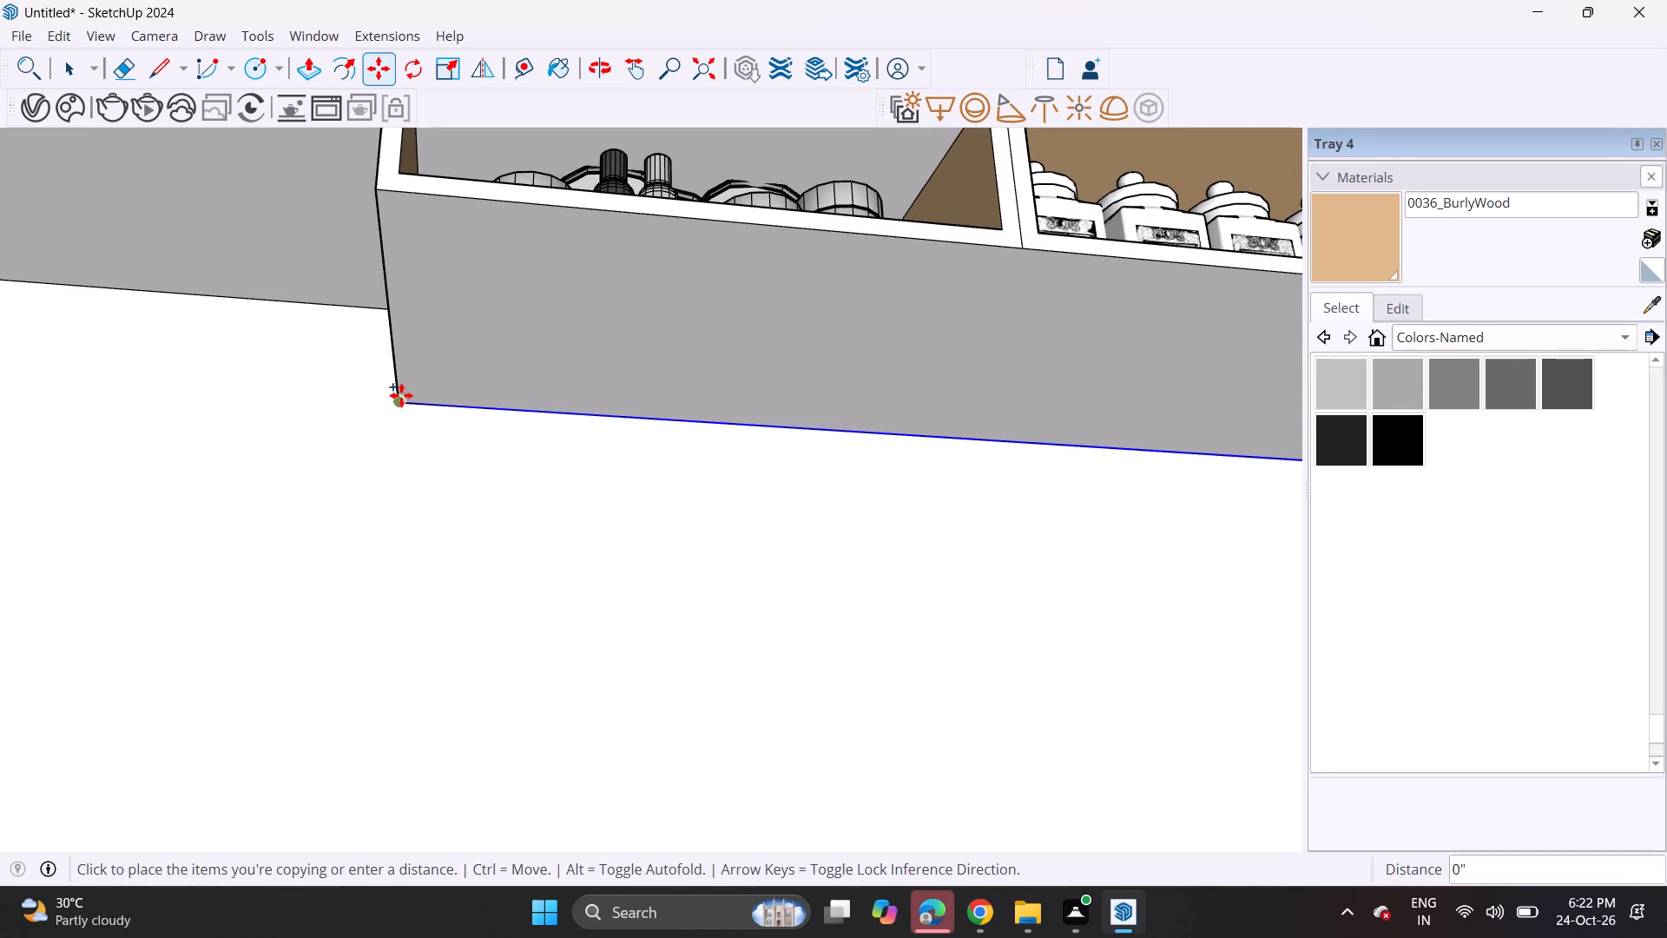
left_click(402, 382)
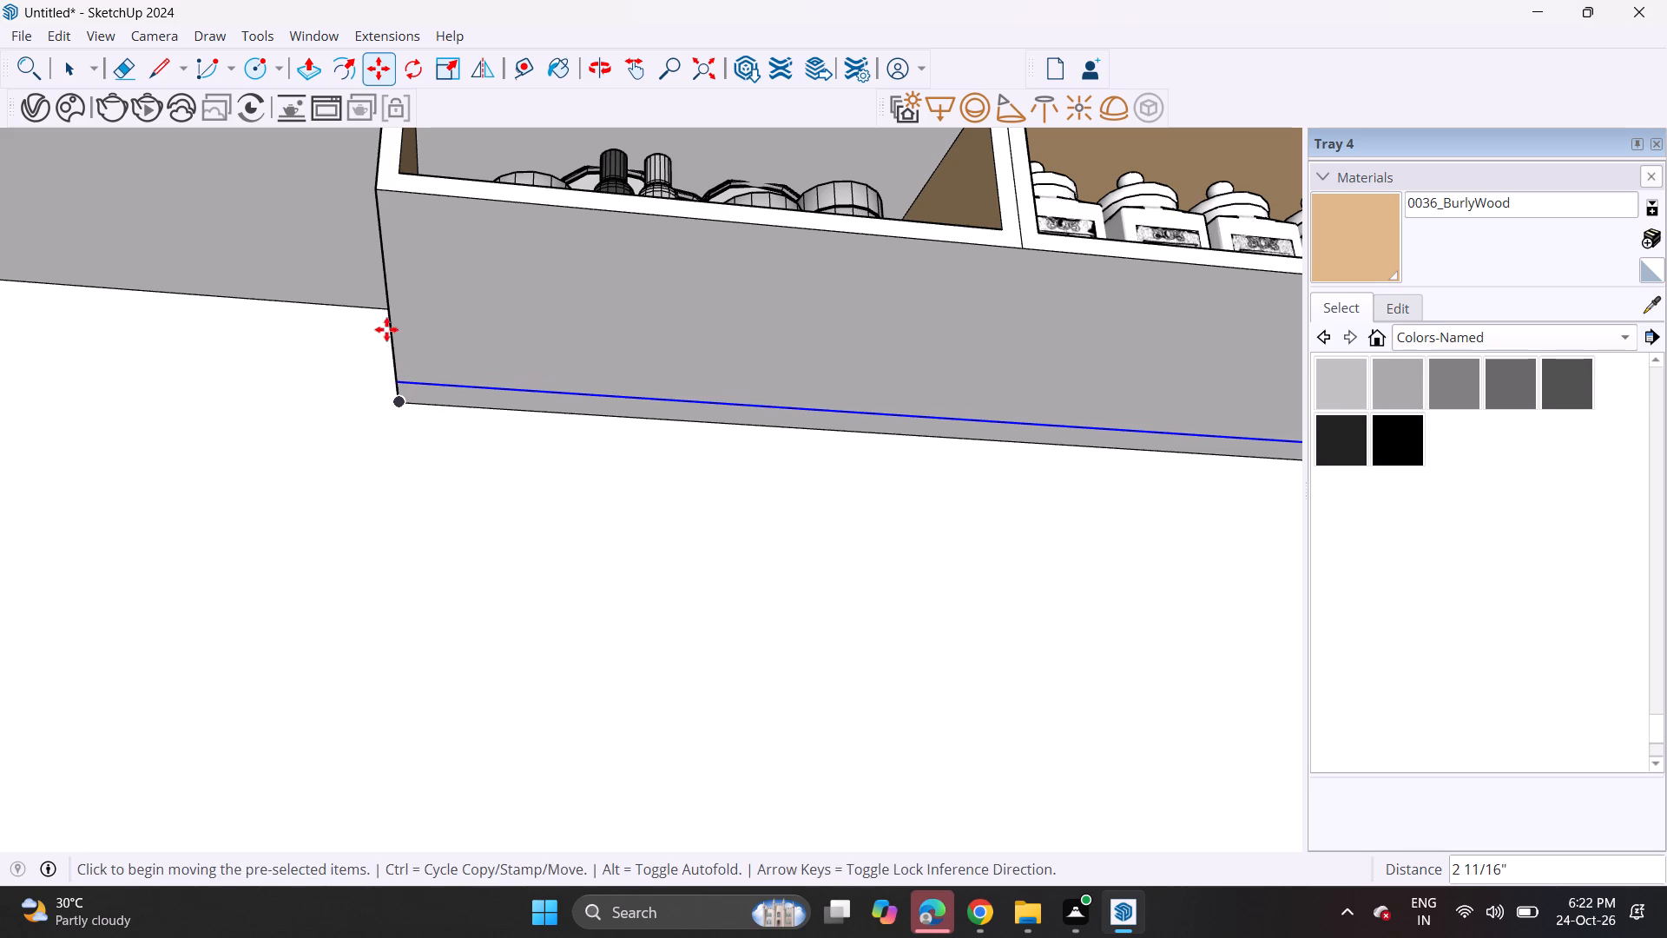
Push the new strip about 9/16" up into the underside of the three open cabinets.
left_click(312, 71)
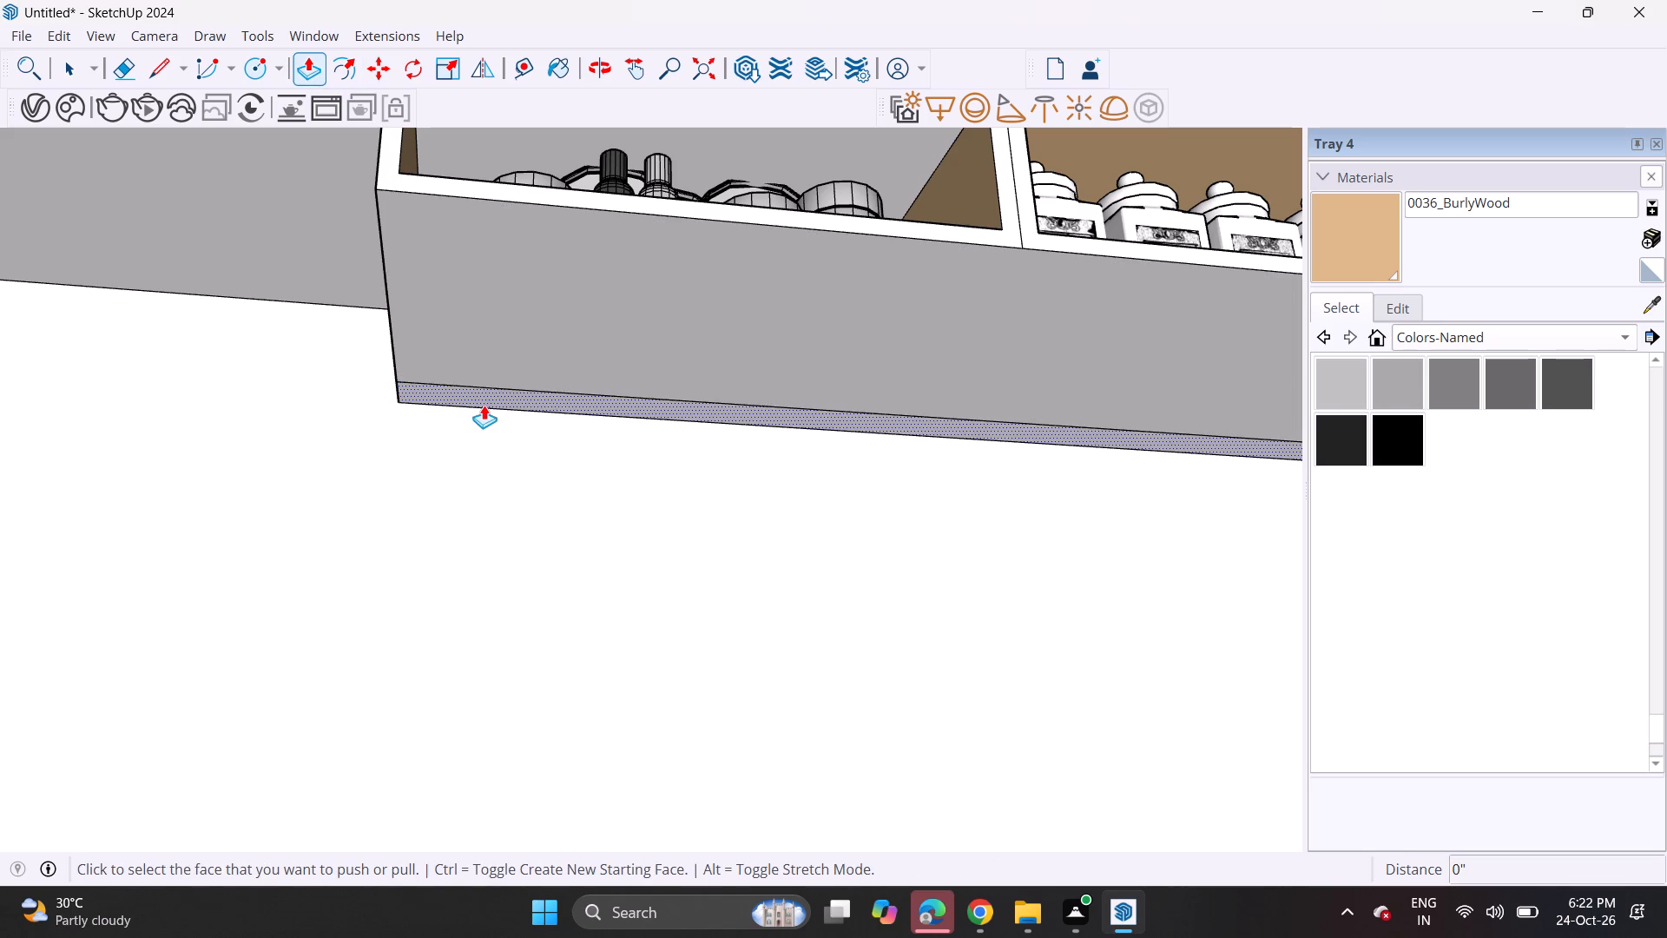
left_click(484, 405)
left_click(491, 394)
middle_click_drag(487, 448, 492, 382)
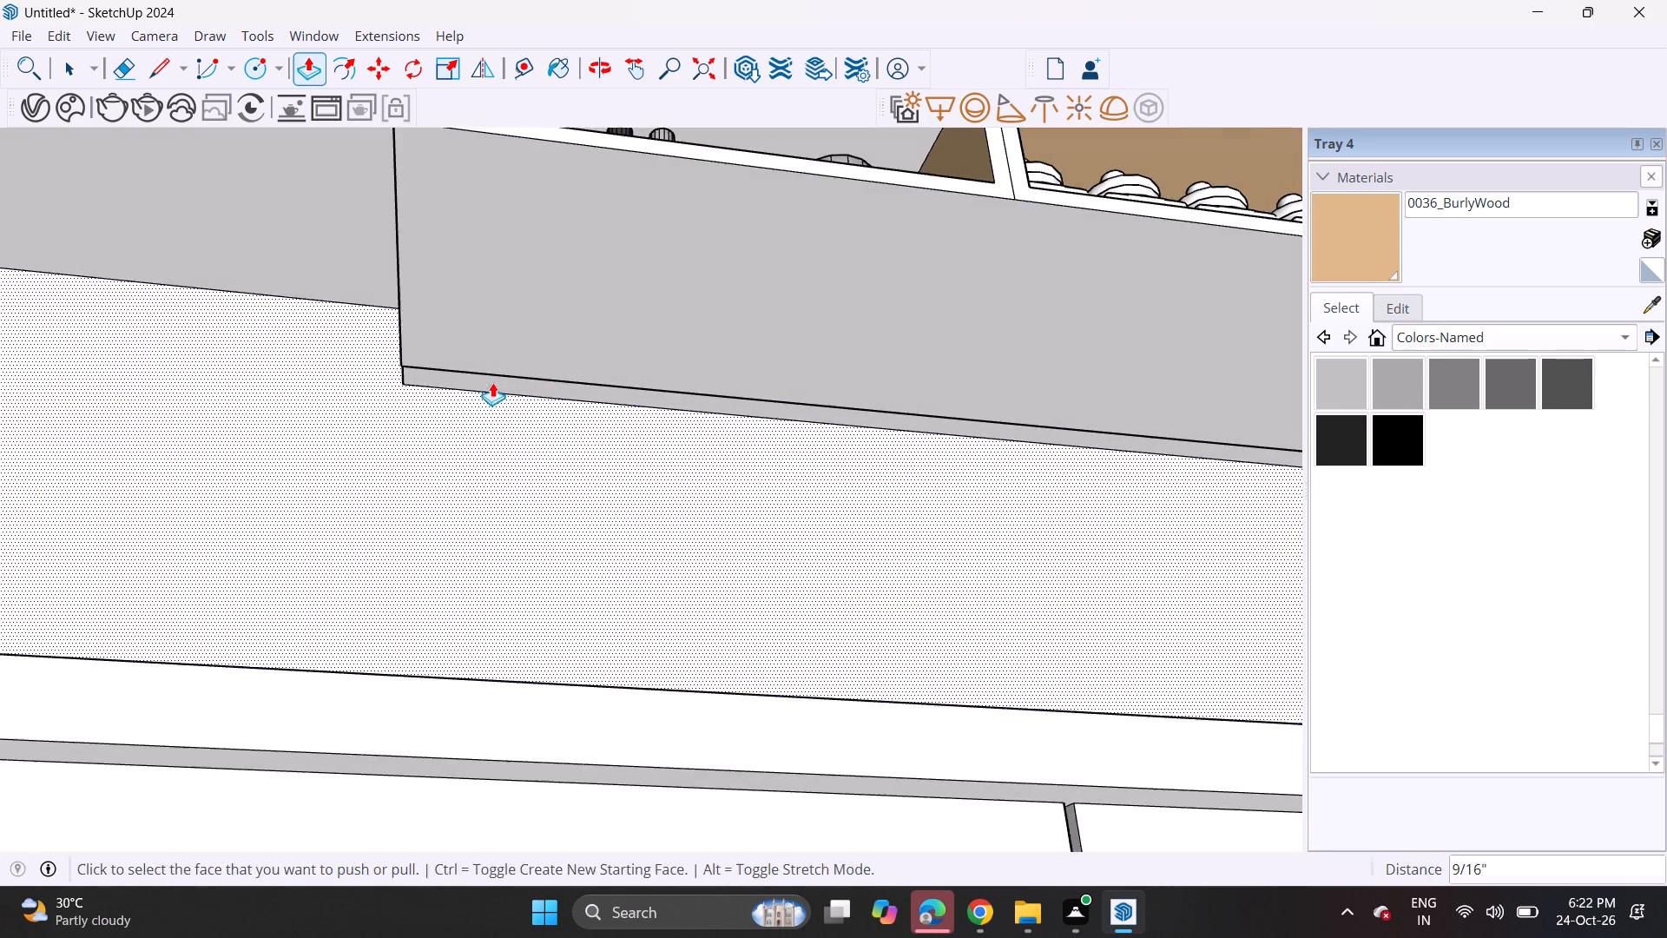
key("space")
Group the recessed strip face under the three open cabinets and convert it into a V-Ray mesh light.
scroll(503, 396, "up", 3)
left_click(504, 378)
right_click(504, 378)
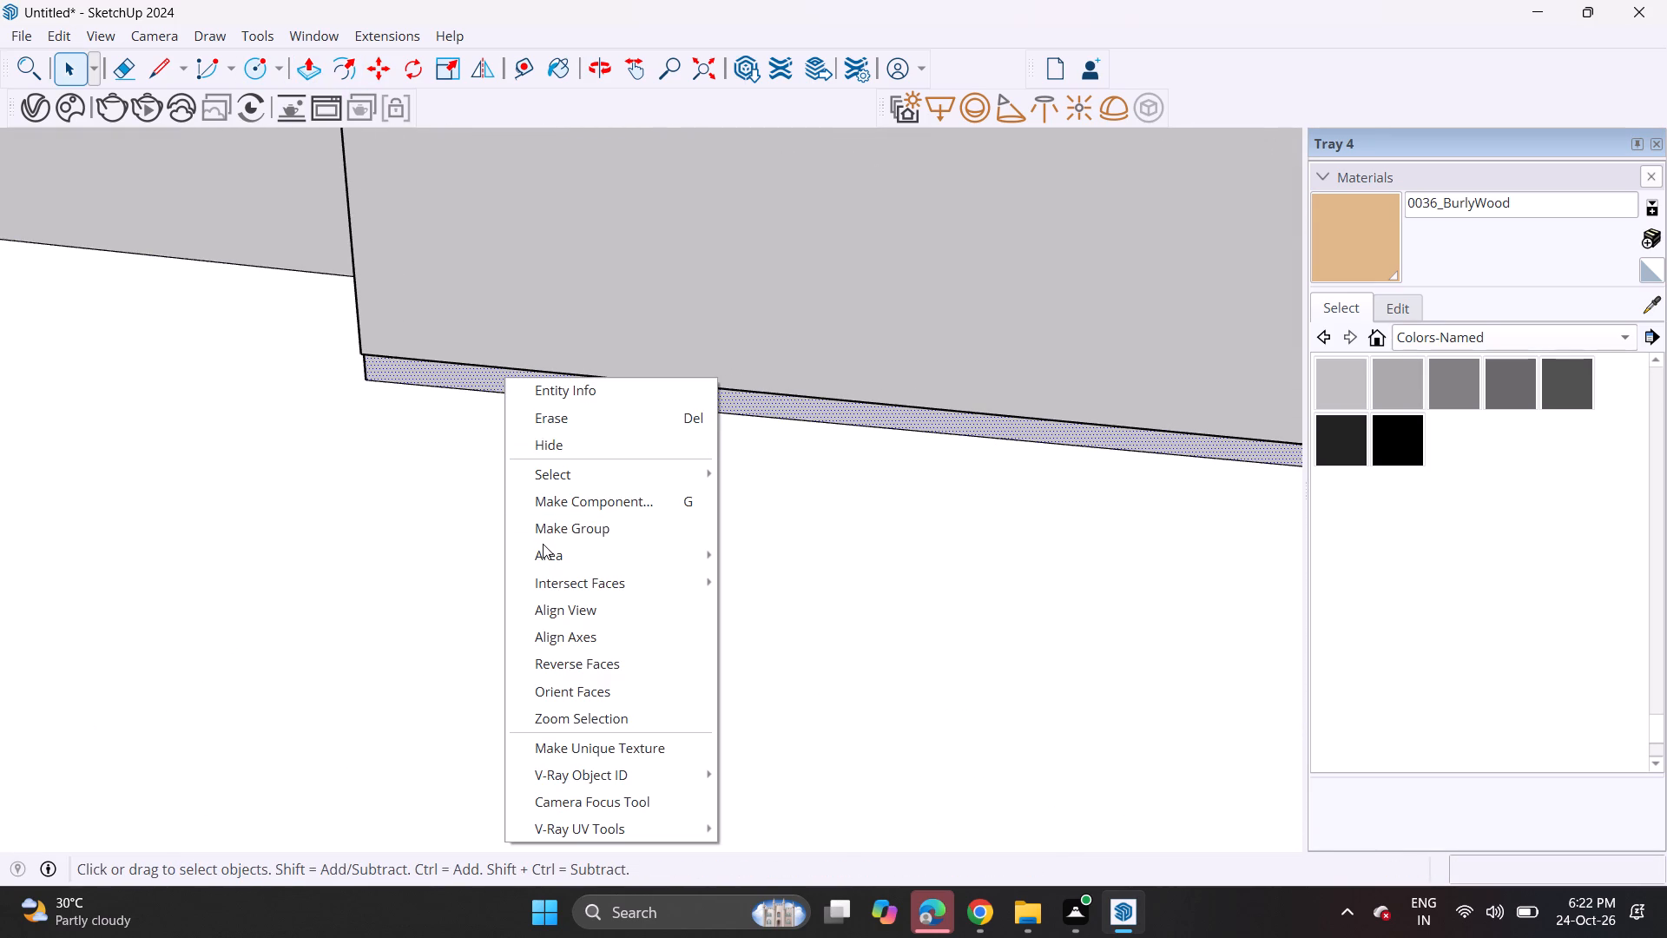
left_click(549, 531)
left_click(1150, 105)
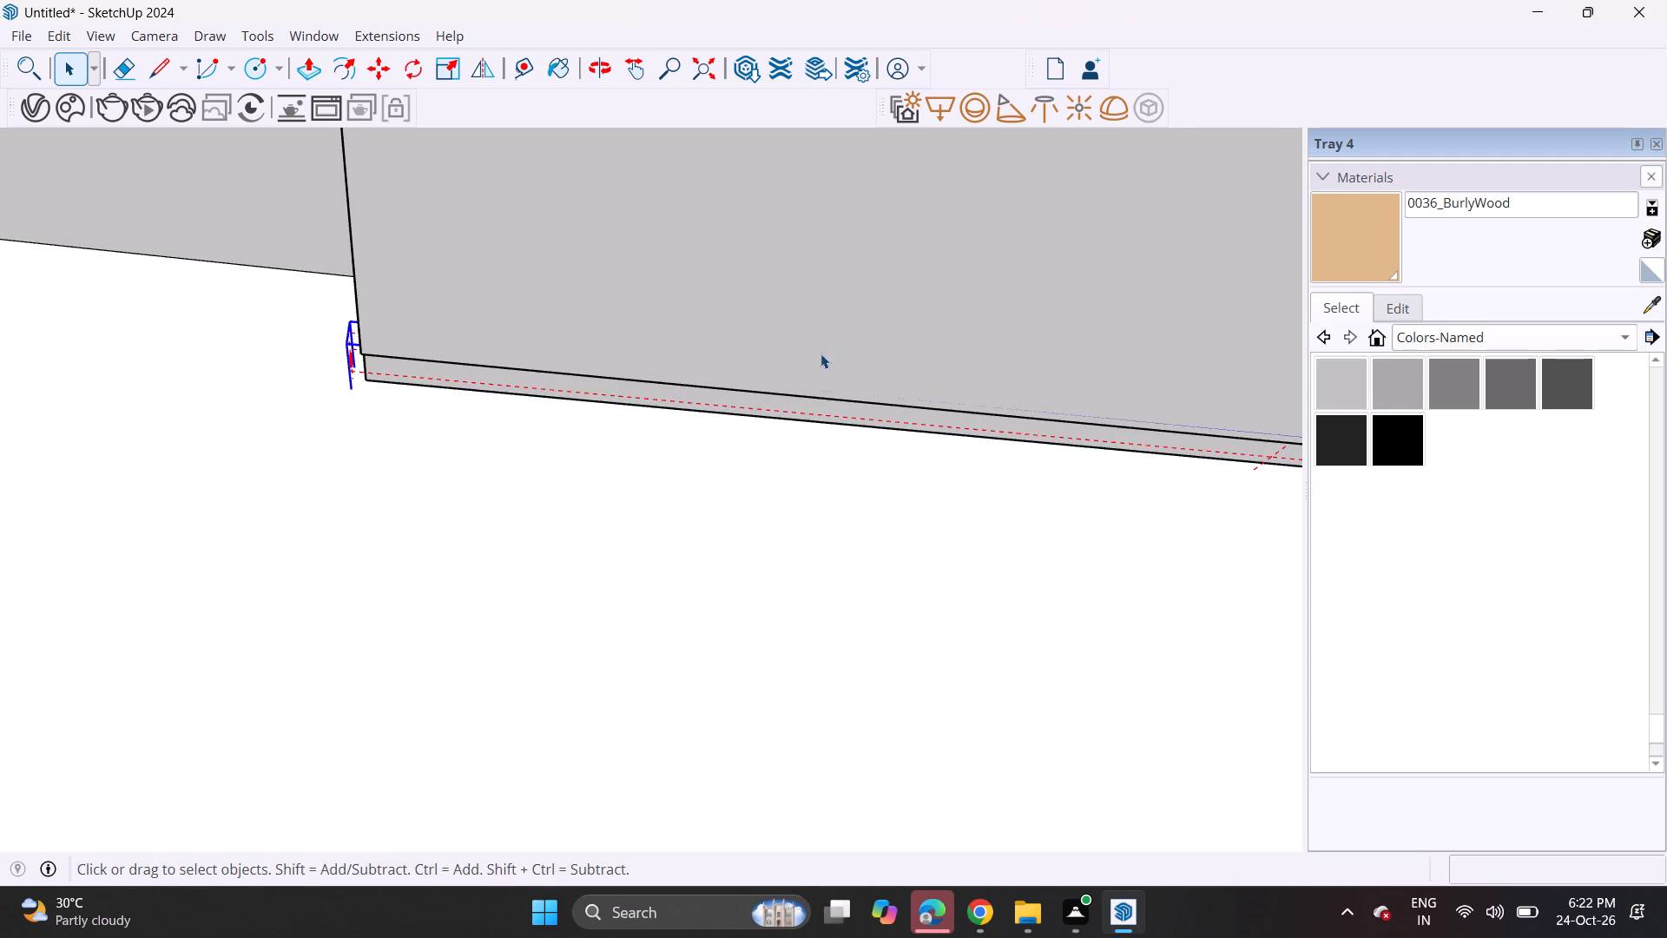
Paint the base cabinets' skirting along the back wall and the adjoining side run with 0136_Charcoal.
middle_click_drag(820, 353, 794, 476)
scroll(786, 479, "up", 1)
scroll(765, 473, "down", 4)
scroll(765, 472, "up", 2)
scroll(763, 471, "down", 7)
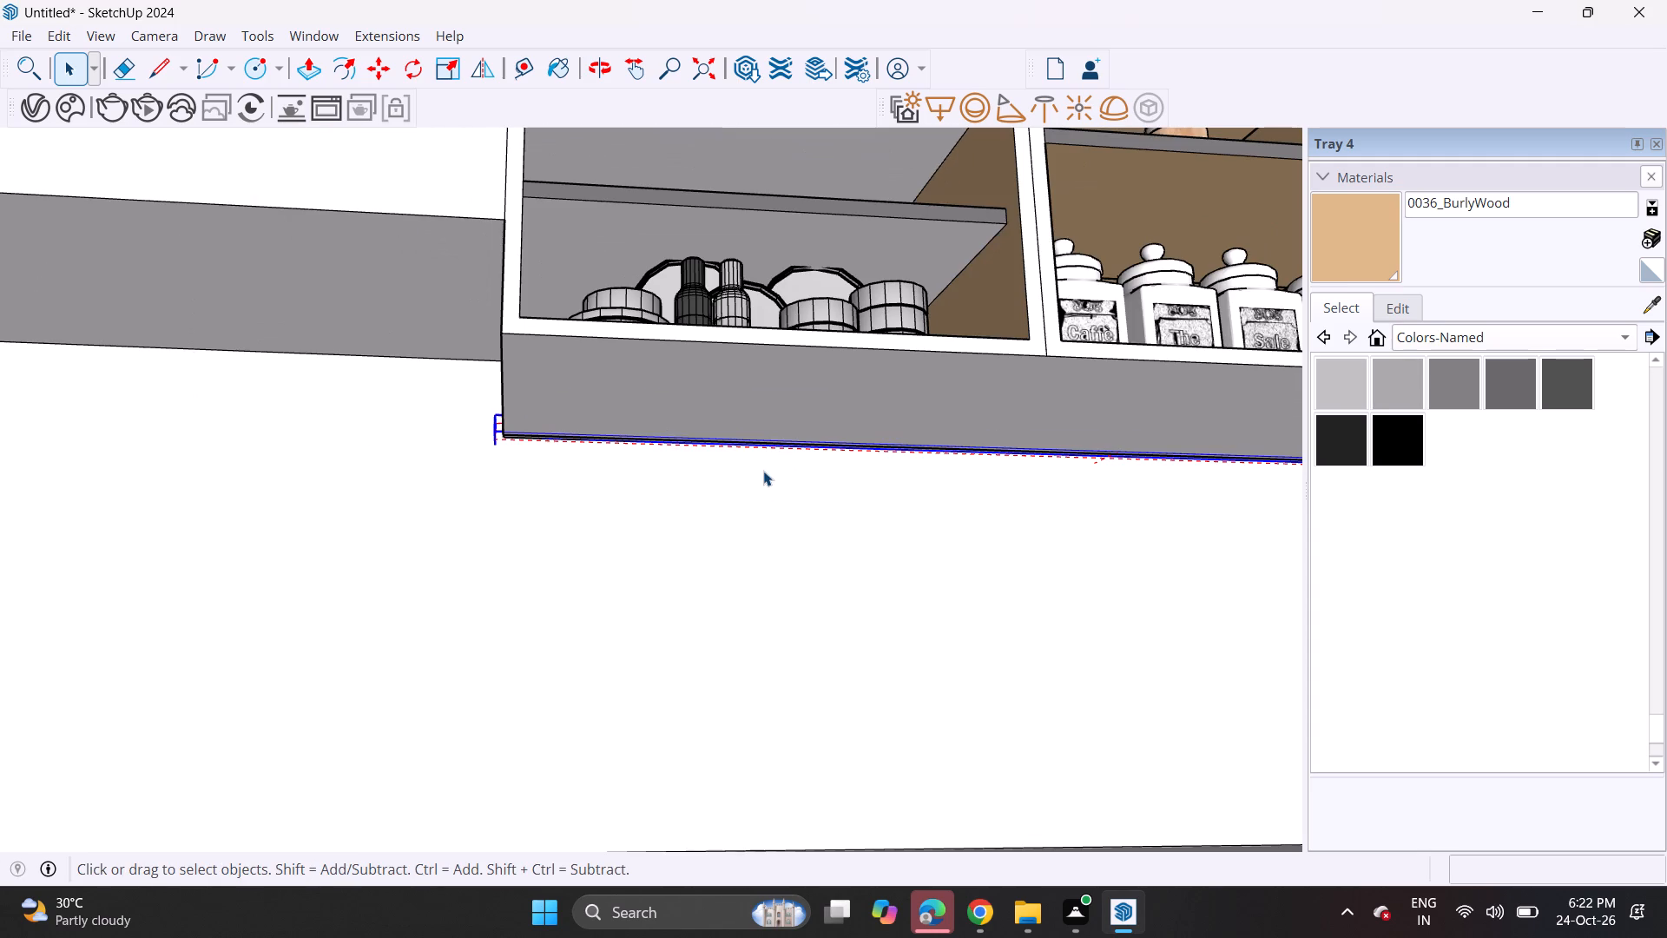
scroll(763, 471, "down", 15)
middle_click_drag(763, 471, 754, 505)
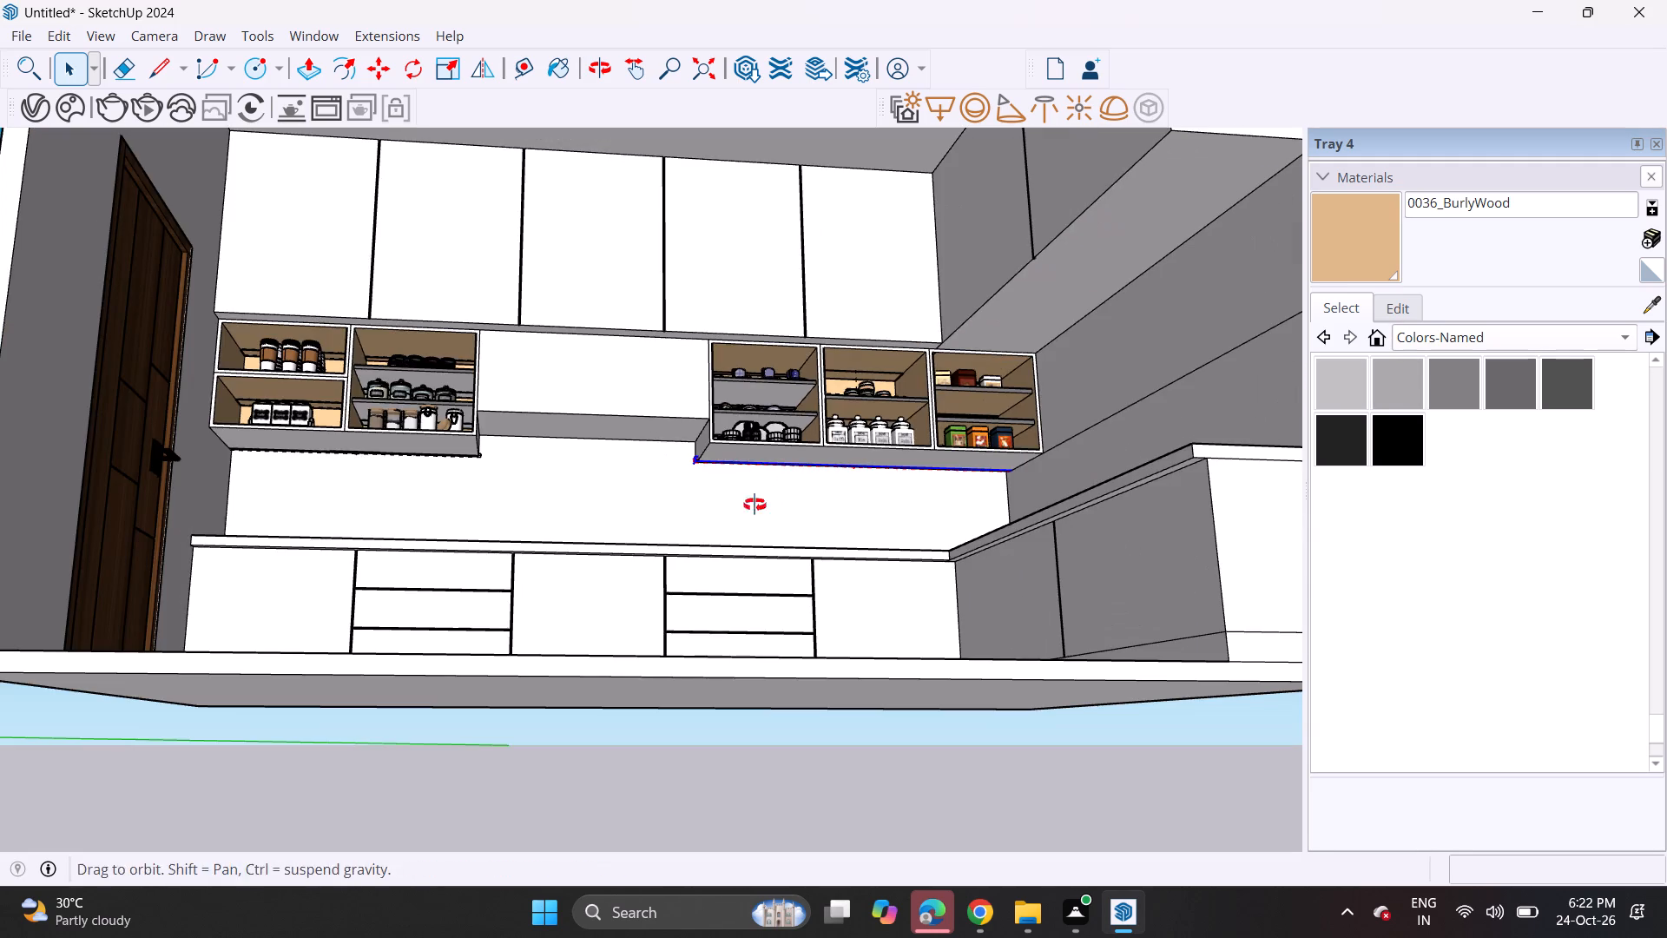
middle_click_drag(754, 505, 742, 562)
middle_click_drag(744, 532, 717, 593, "shift")
middle_click_drag(689, 573, 657, 567)
middle_click_drag(637, 566, 663, 573)
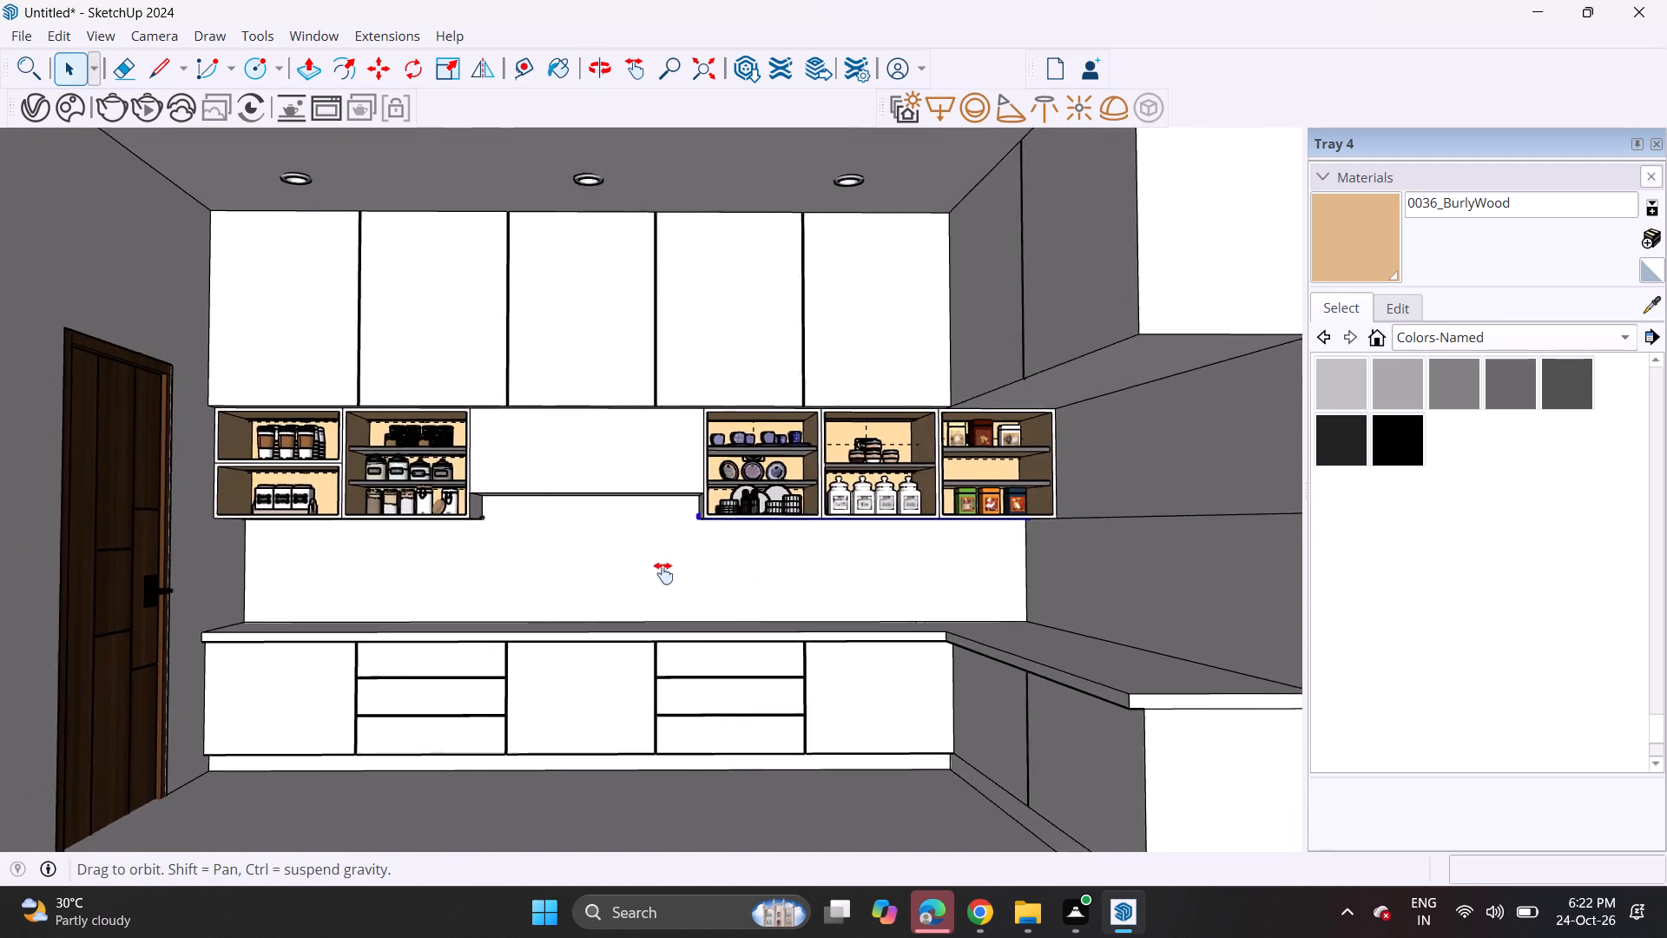
middle_click_drag(663, 573, 726, 571)
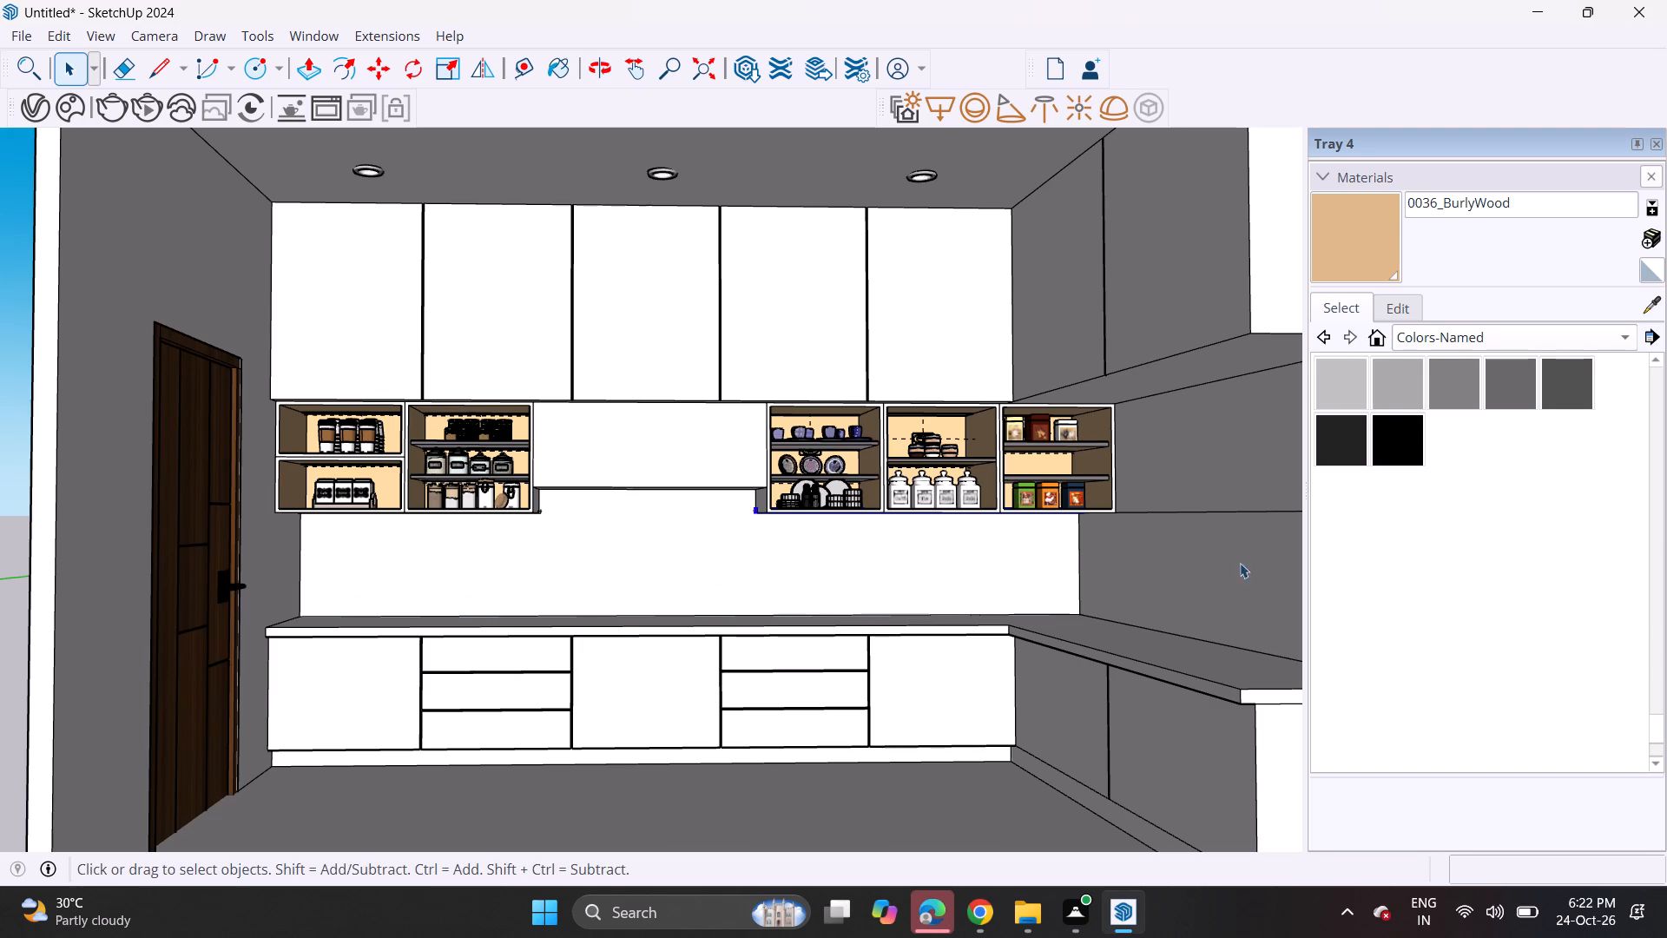
left_click(1352, 426)
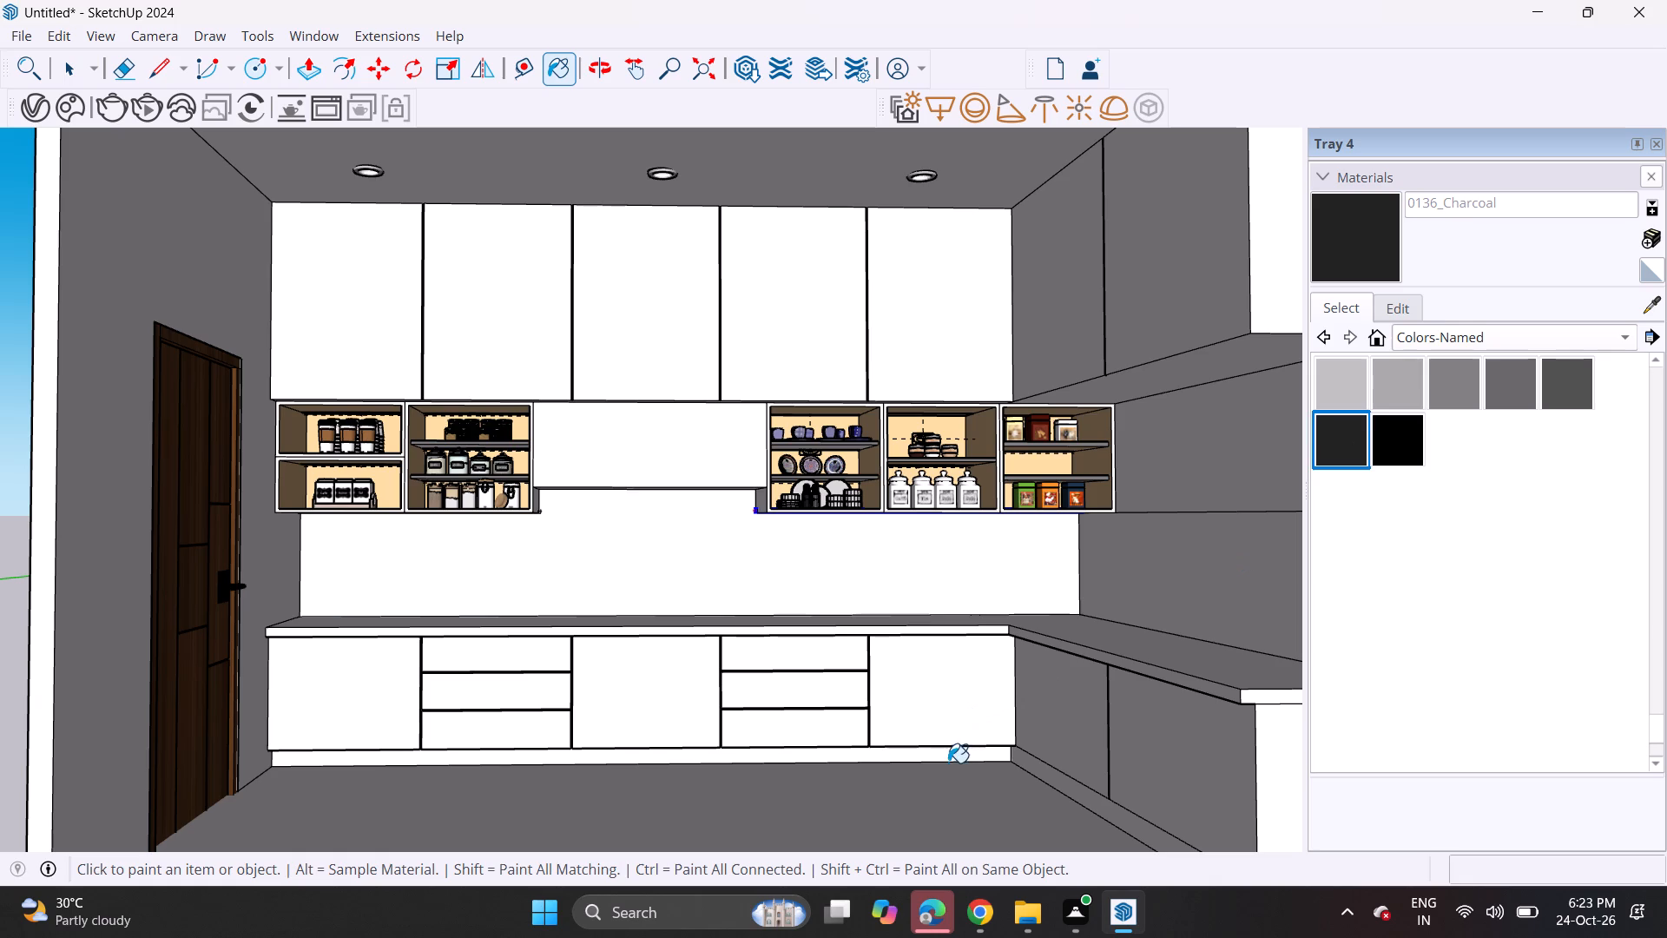
left_click(948, 756)
left_click(1028, 765)
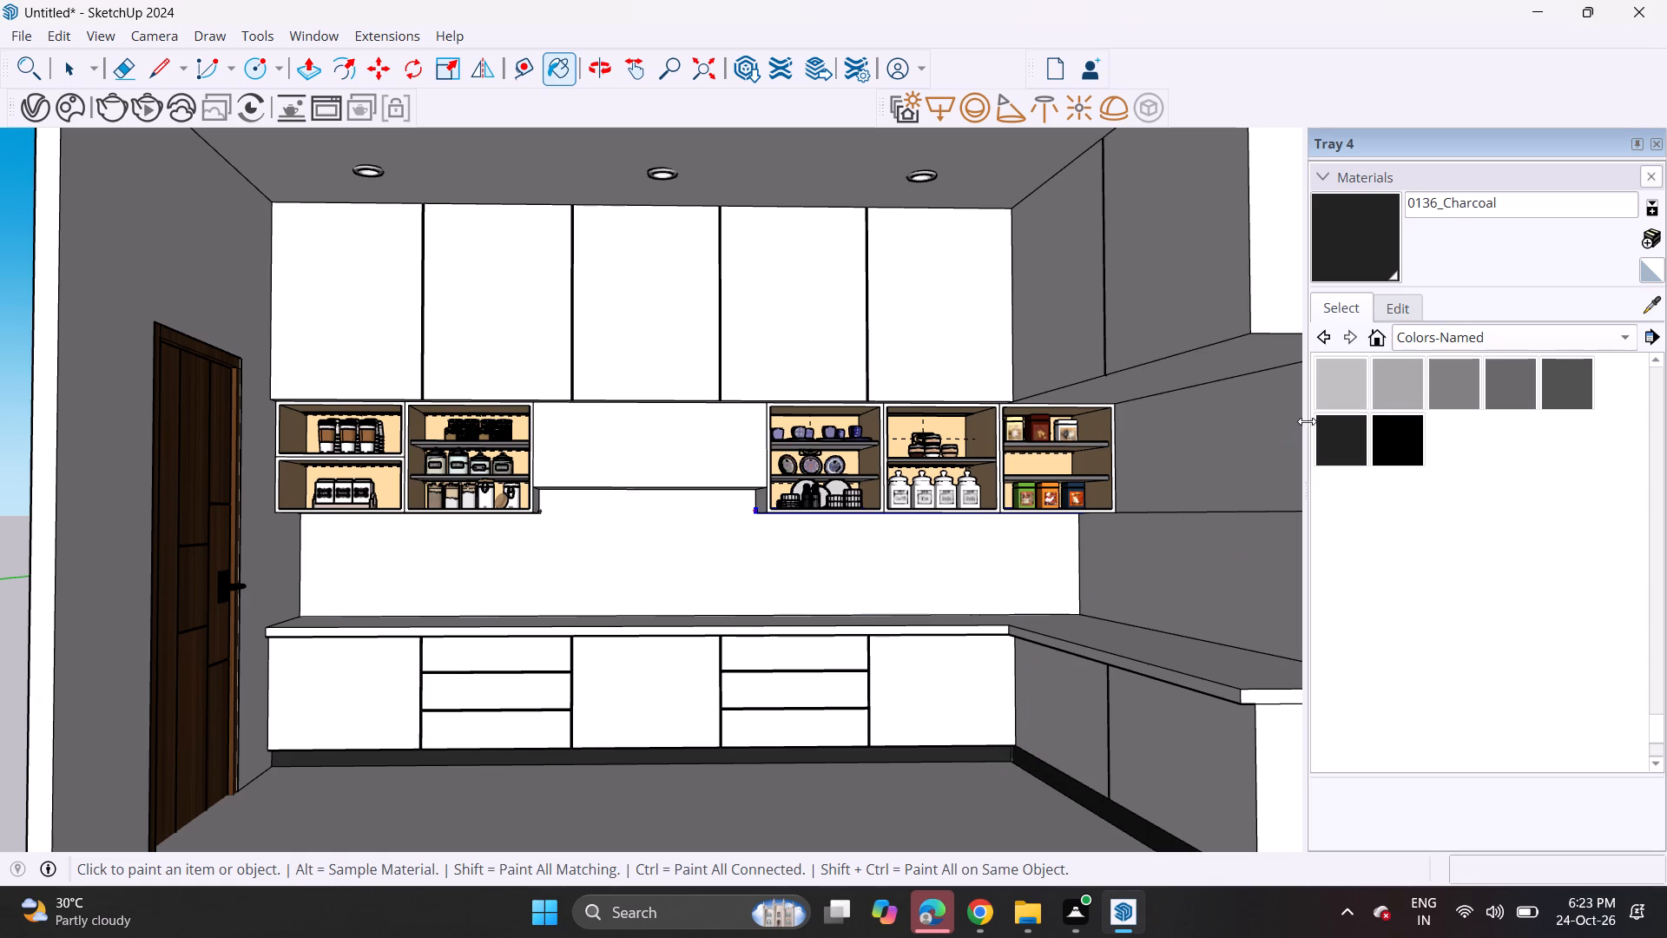
Import the marble sample model 23 from Downloads and place it on the ground outside the kitchen.
left_click(28, 38)
left_click(116, 344)
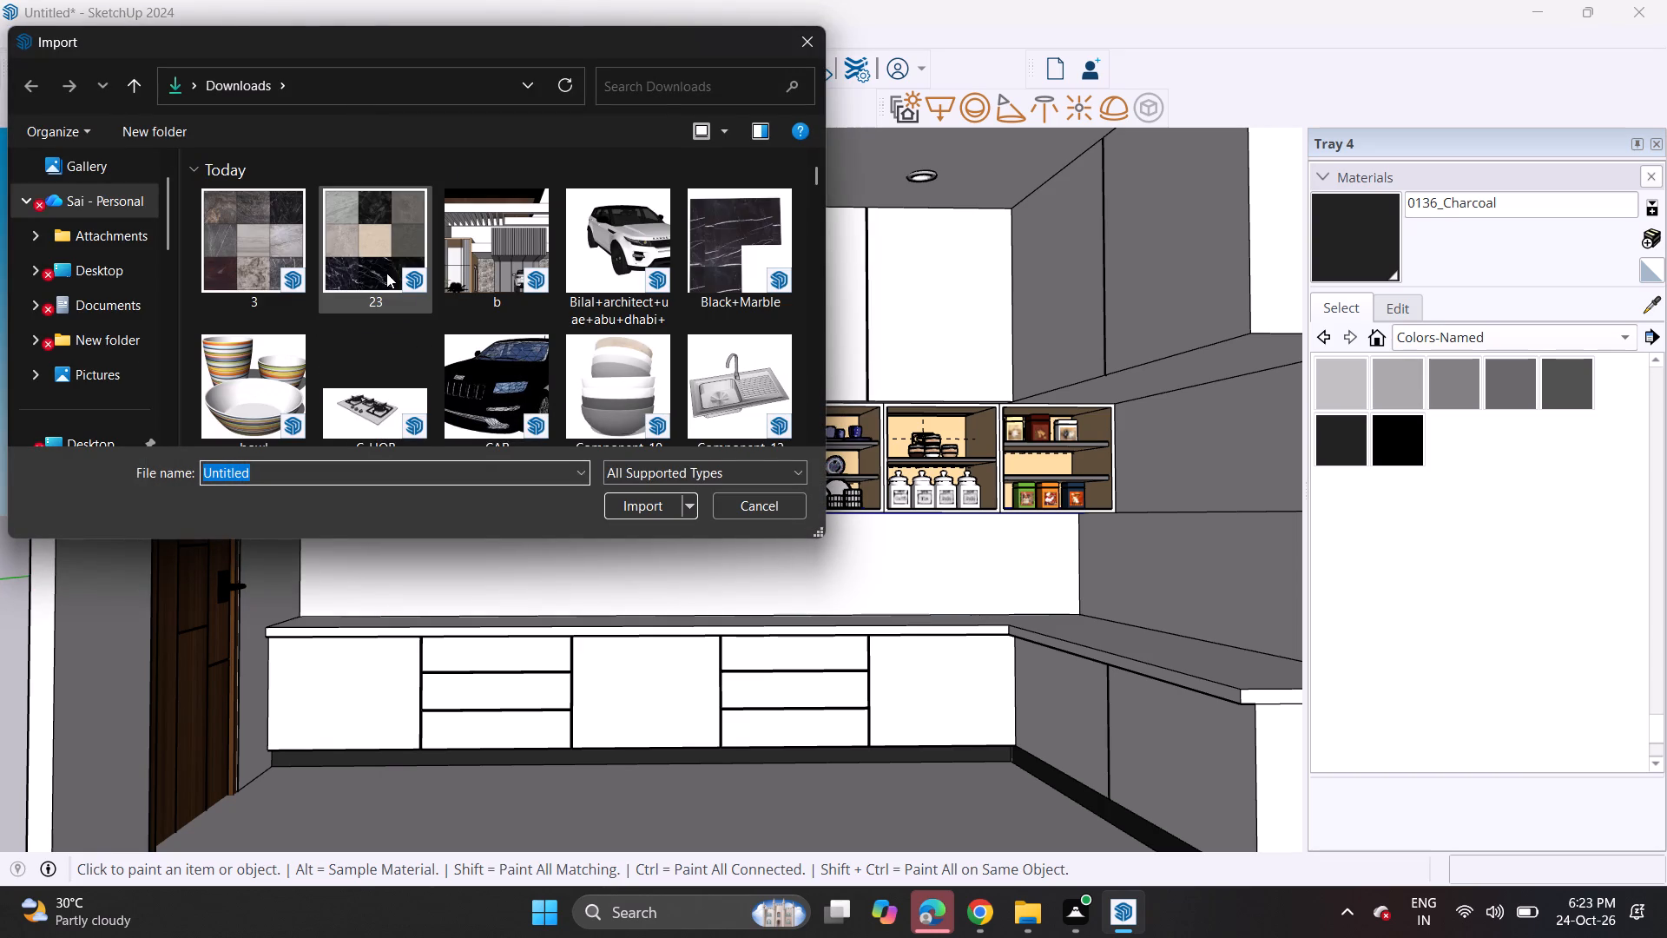
left_click(386, 273)
left_click(631, 502)
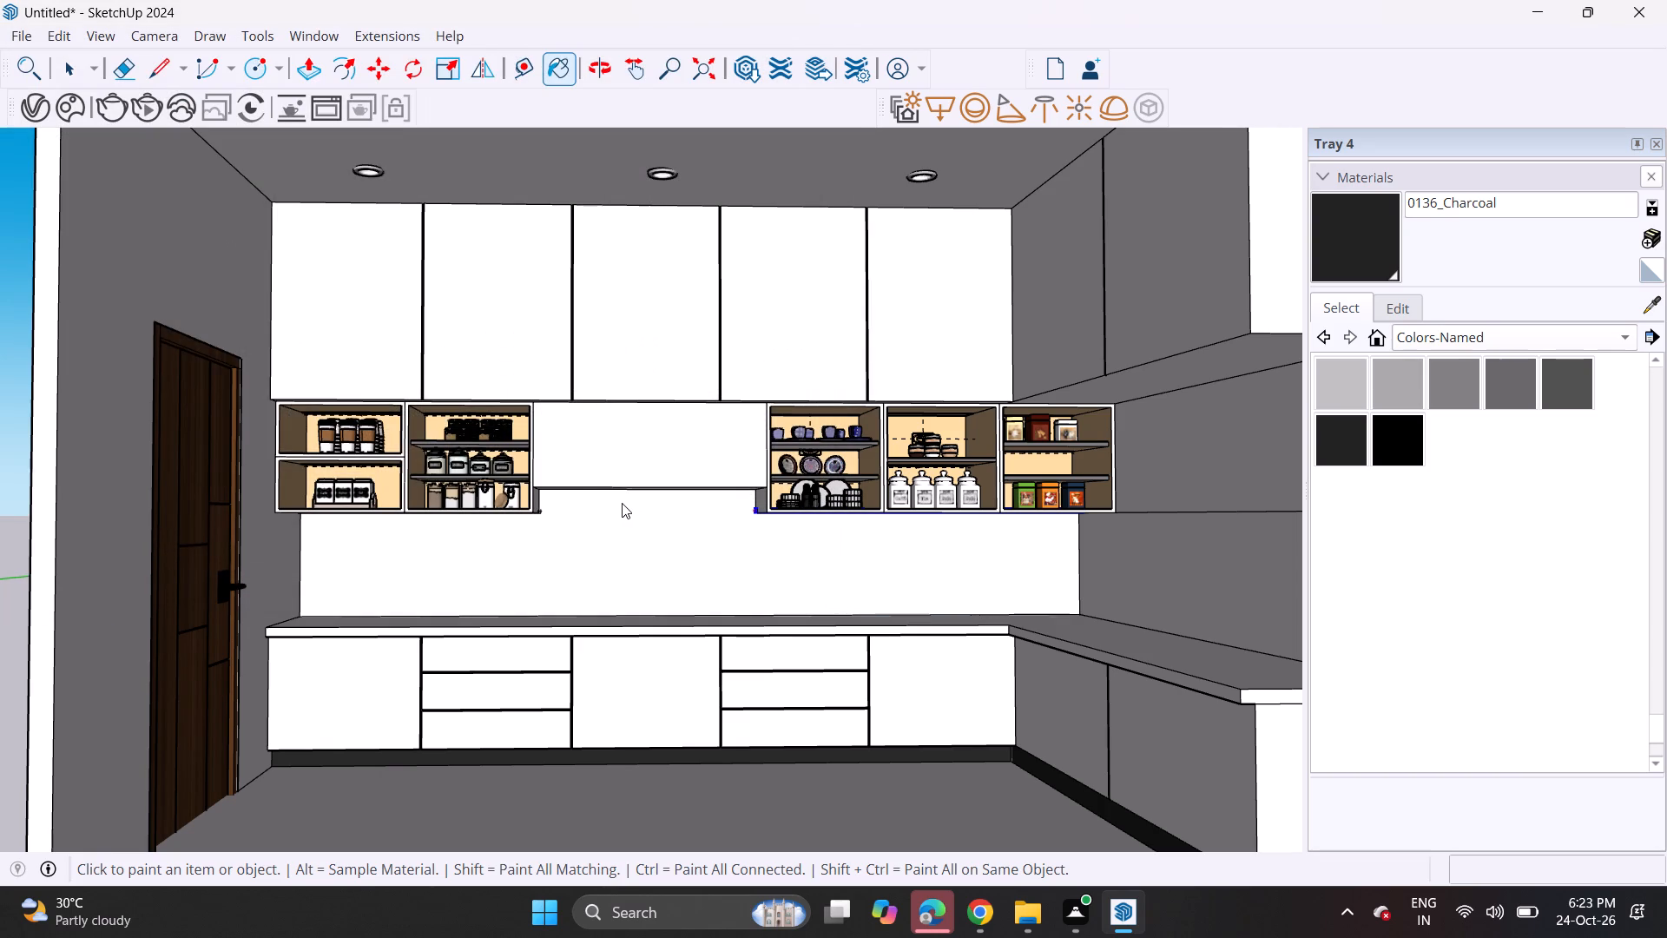
left_click(1060, 505)
scroll(900, 502, "down", 7)
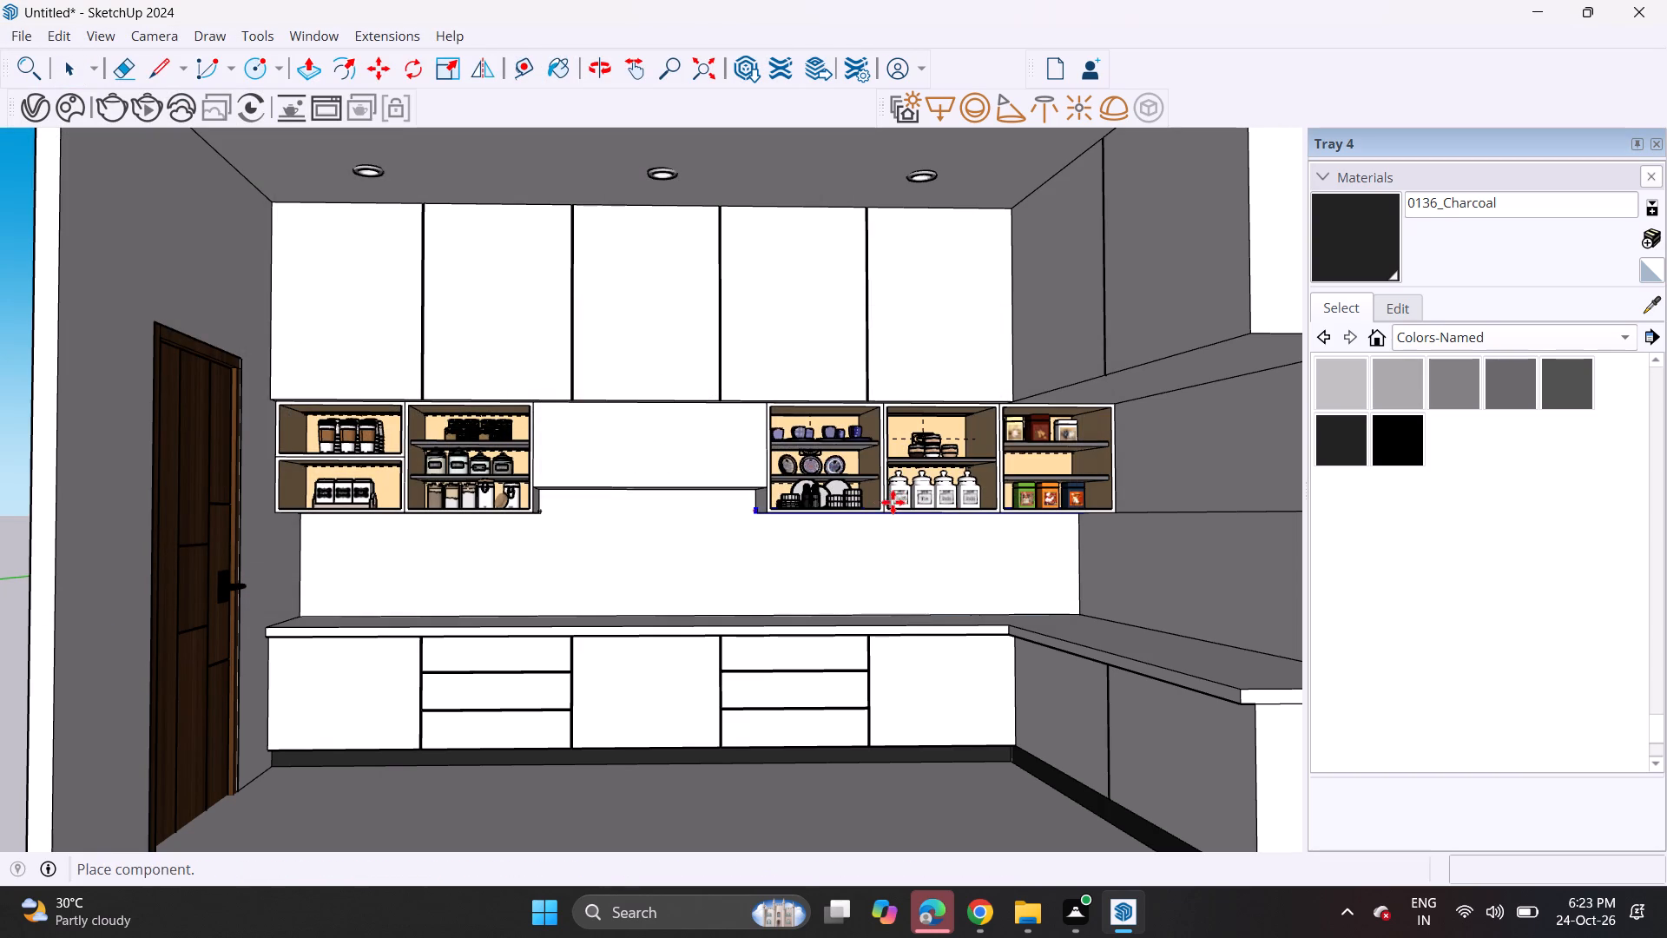
scroll(563, 549, "down", 6)
scroll(563, 549, "up", 1)
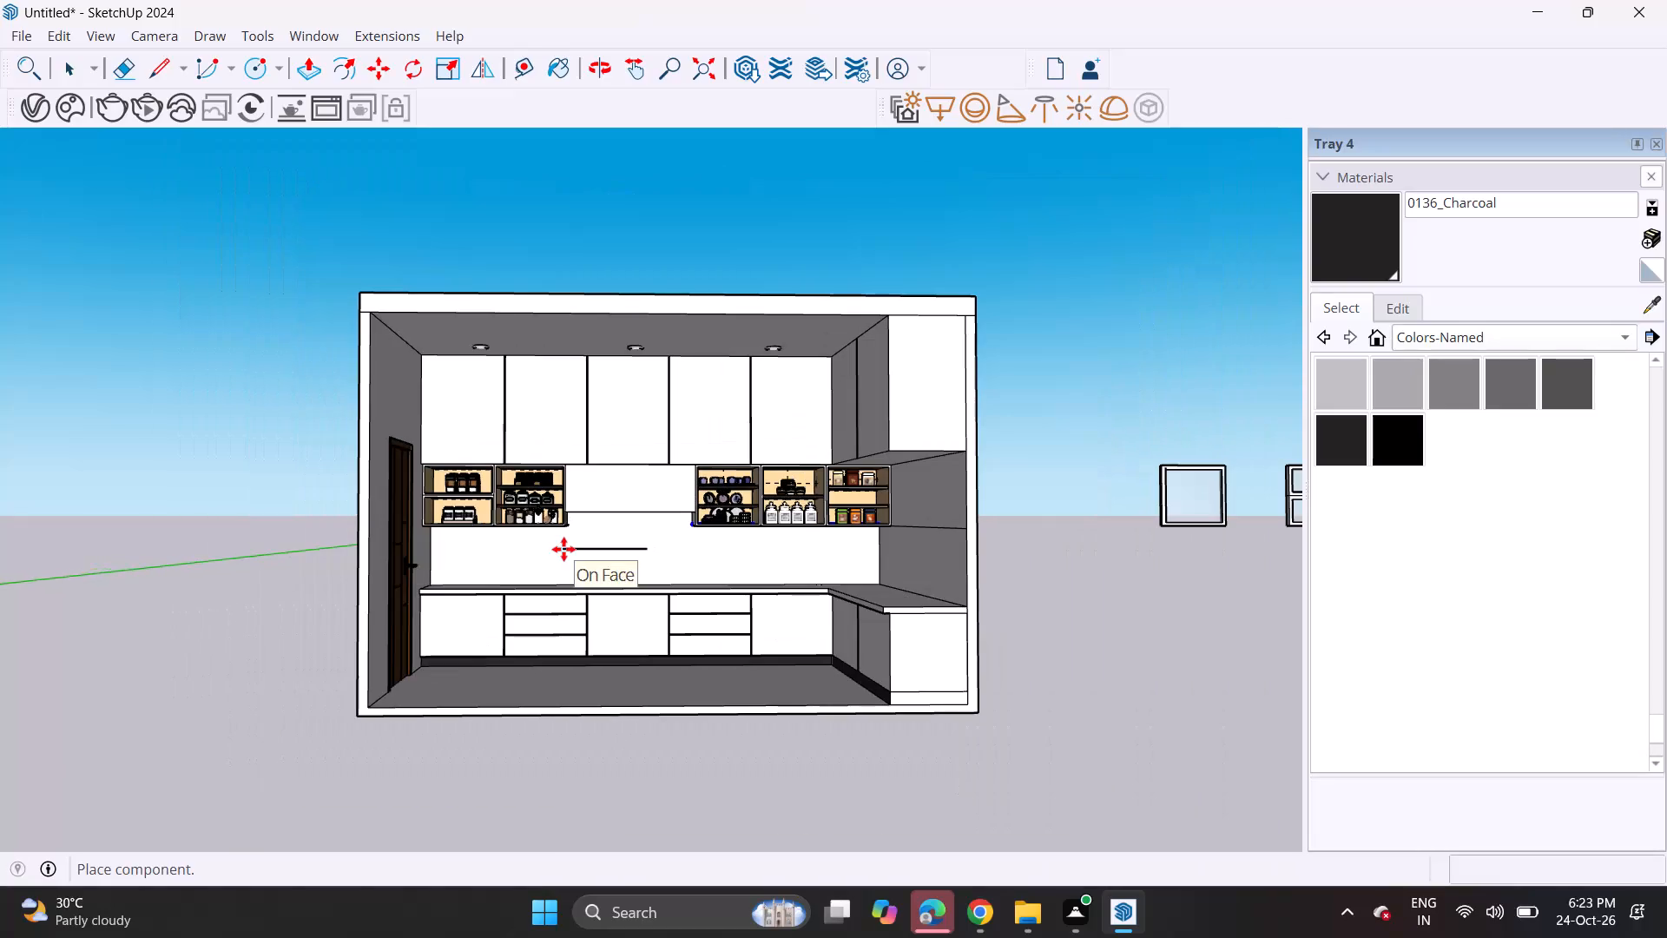
middle_click_drag(1127, 579, 1131, 748)
left_click(1062, 750)
scroll(1142, 770, "up", 12)
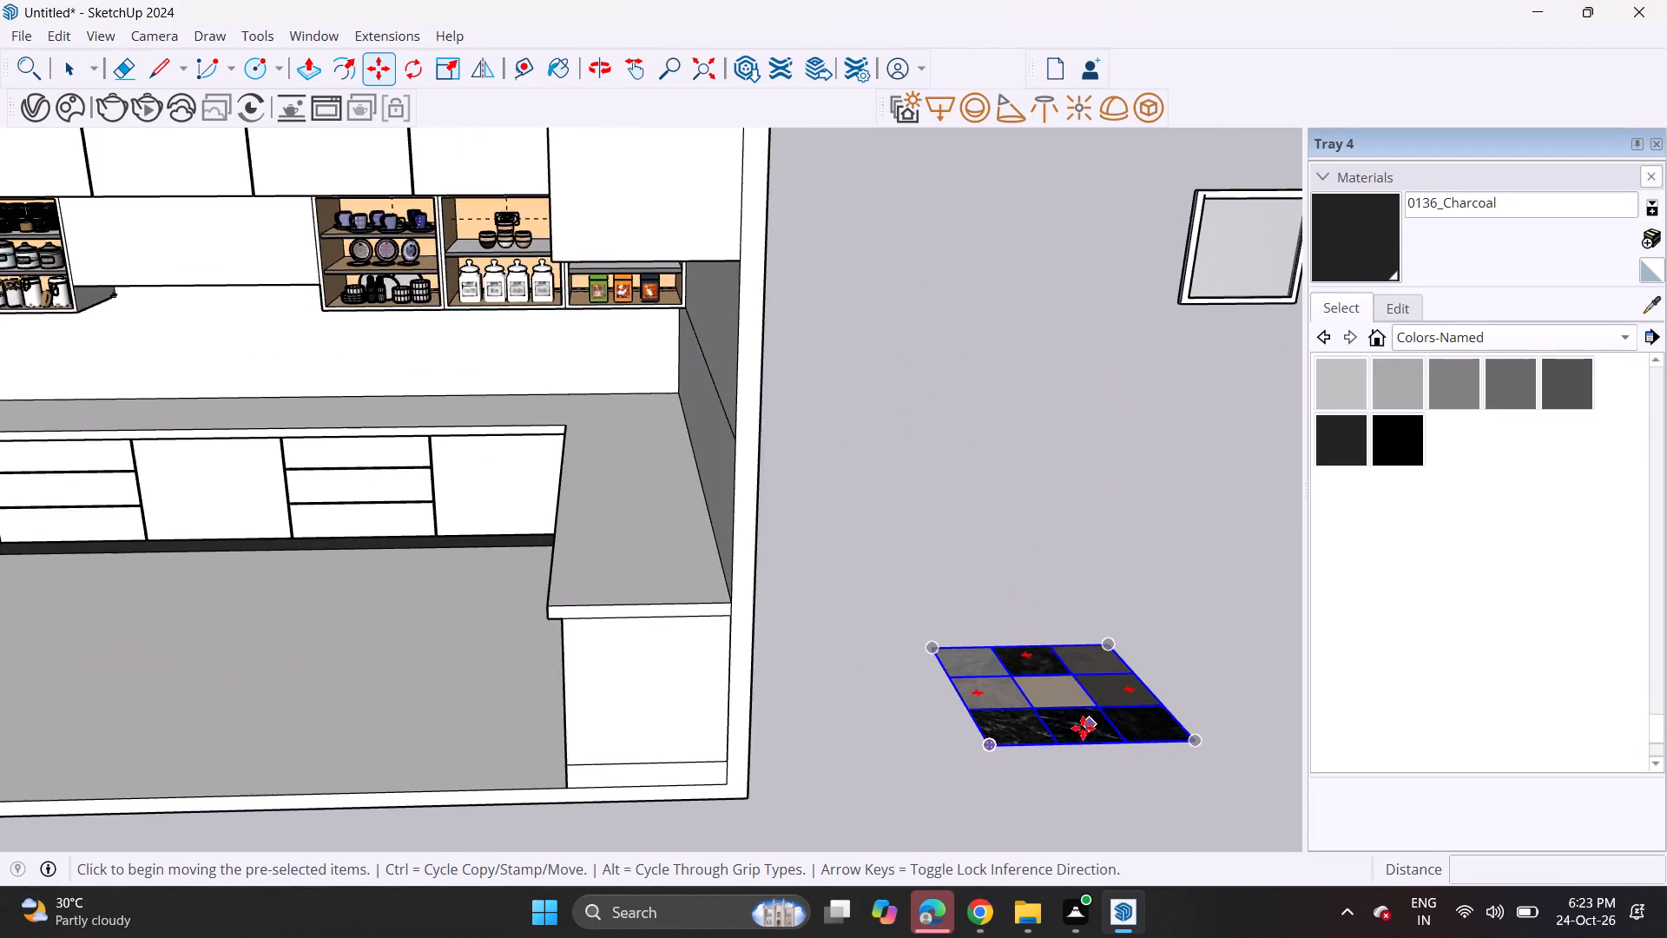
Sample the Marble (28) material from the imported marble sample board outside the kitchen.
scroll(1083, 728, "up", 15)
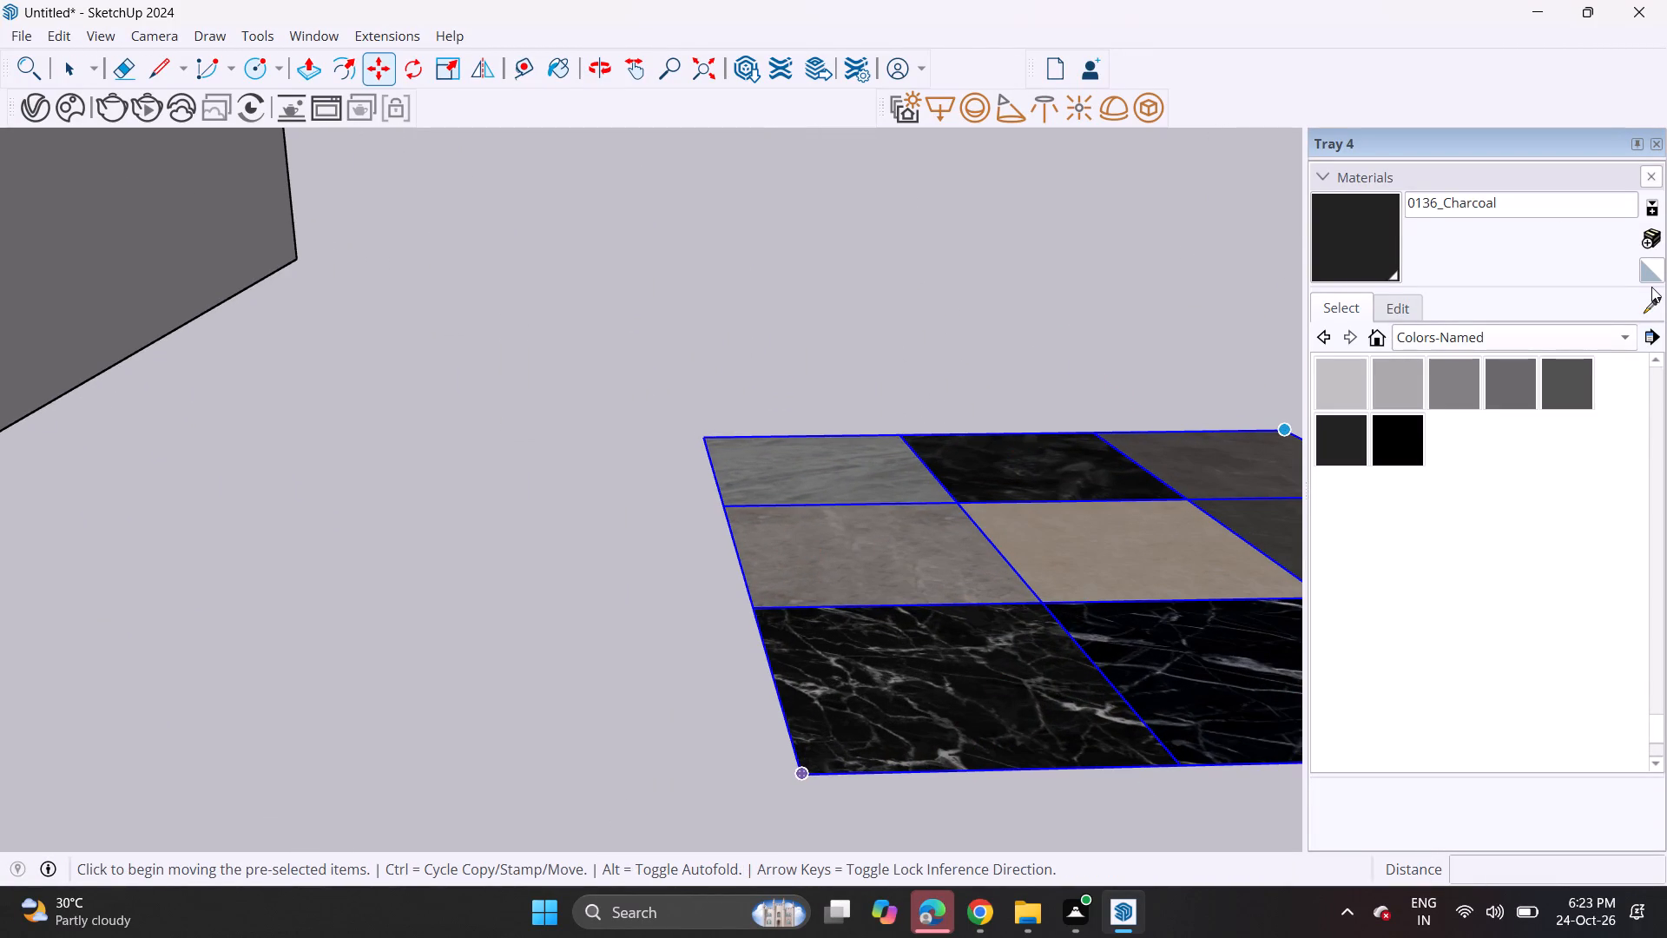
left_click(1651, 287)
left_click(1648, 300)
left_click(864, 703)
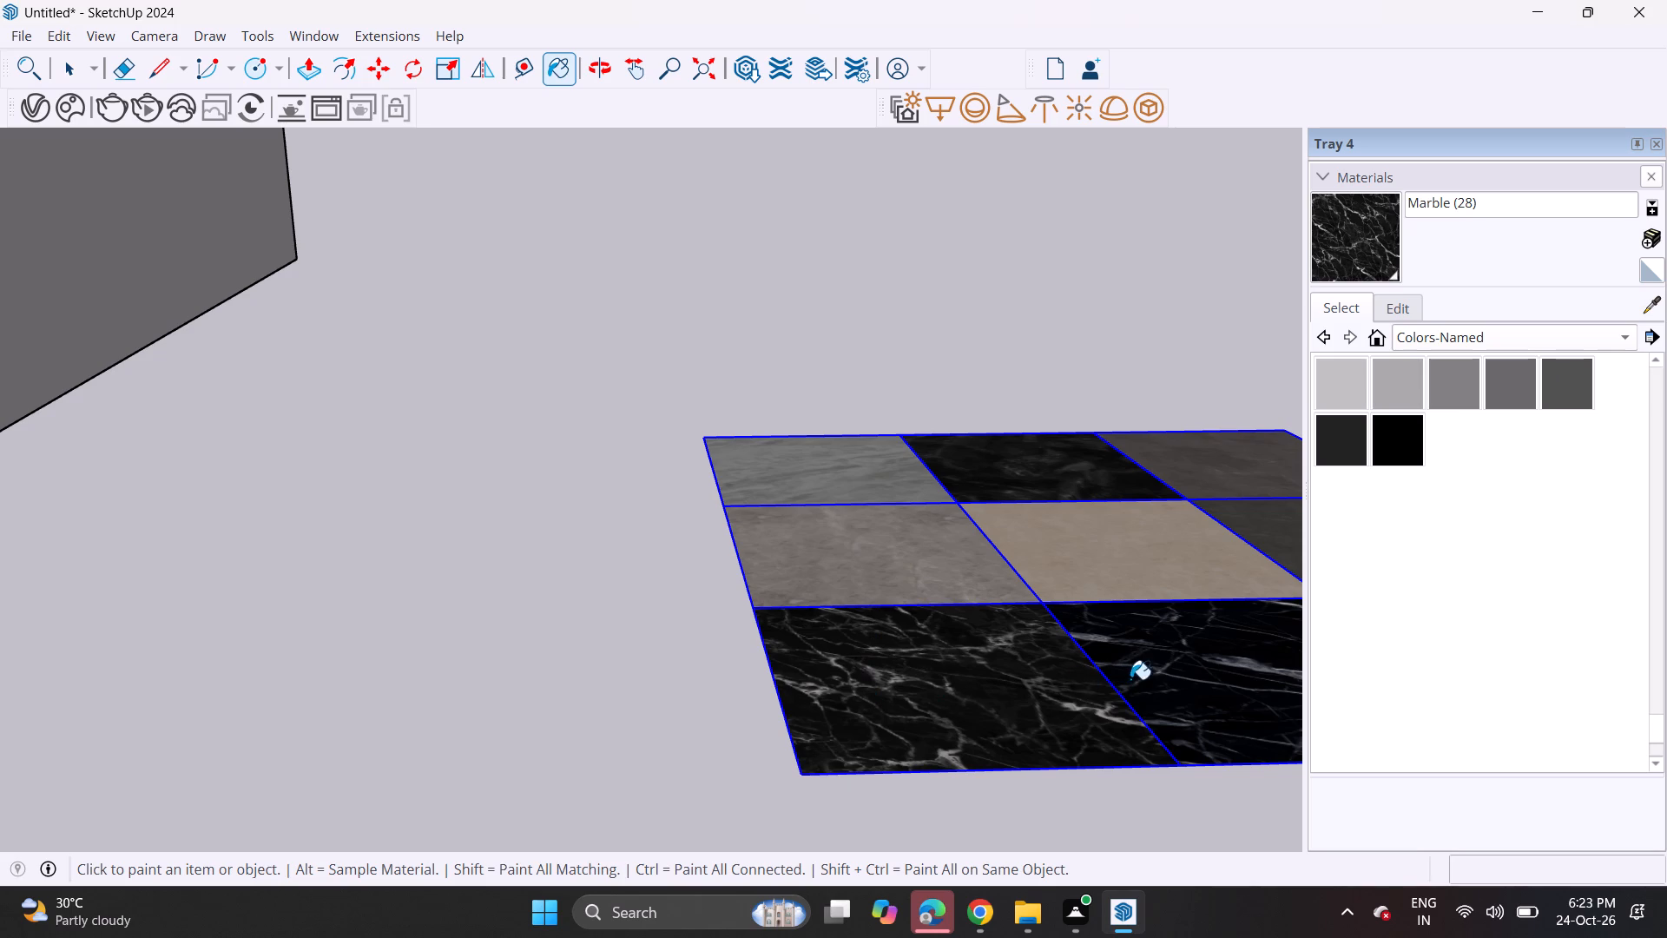
Sample Marble (27) from the sample board and paint the L-shaped countertop's top and front edges with it.
left_click(1641, 297)
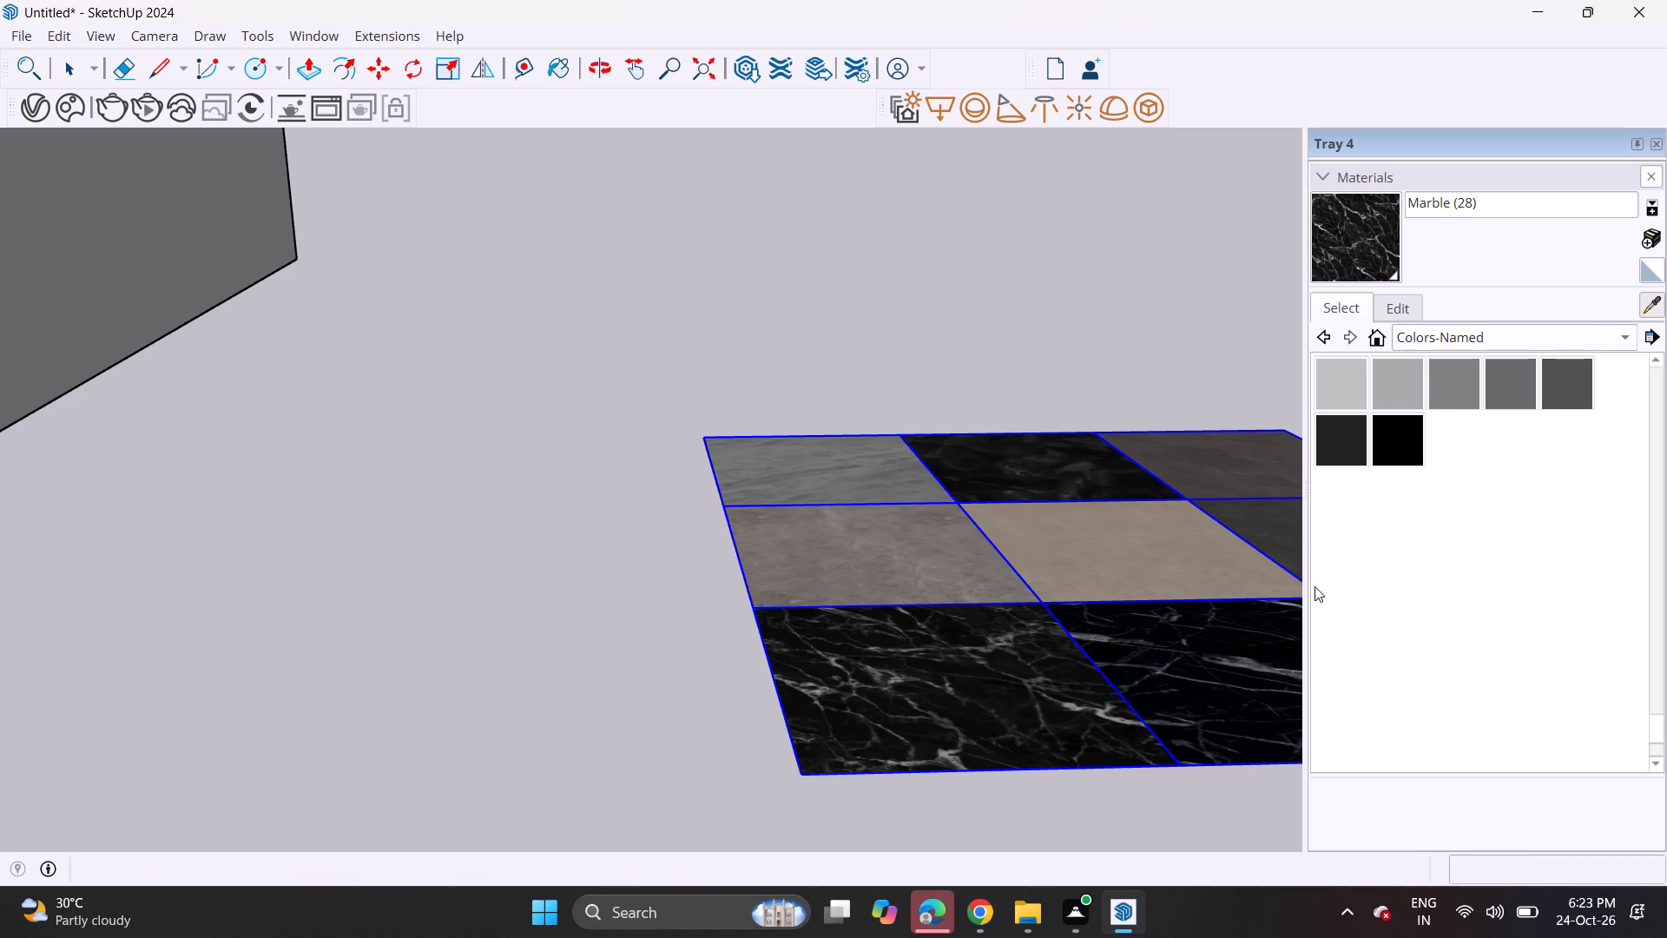
left_click(1224, 667)
scroll(1148, 651, "down", 16)
scroll(796, 657, "up", 2)
scroll(794, 657, "down", 1)
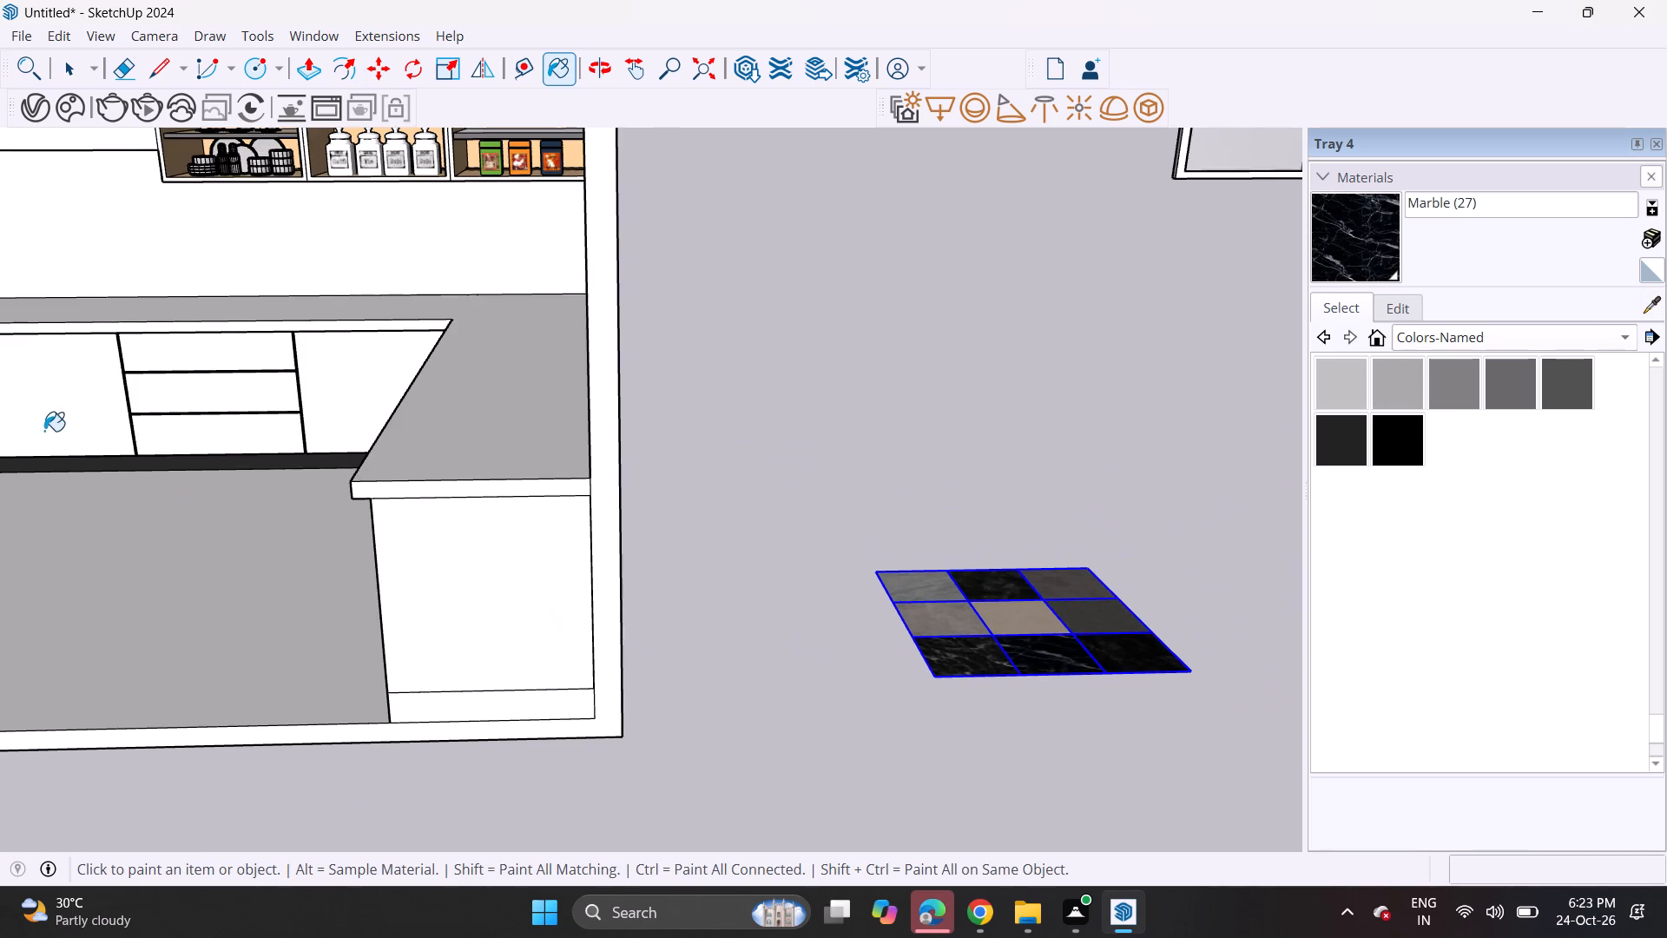
scroll(53, 428, "up", 1)
middle_click_drag(66, 428, 360, 498, "shift")
middle_click_drag(477, 423, 610, 425, "shift")
scroll(487, 423, "up", 1, "shift")
scroll(610, 425, "down", 1, "shift")
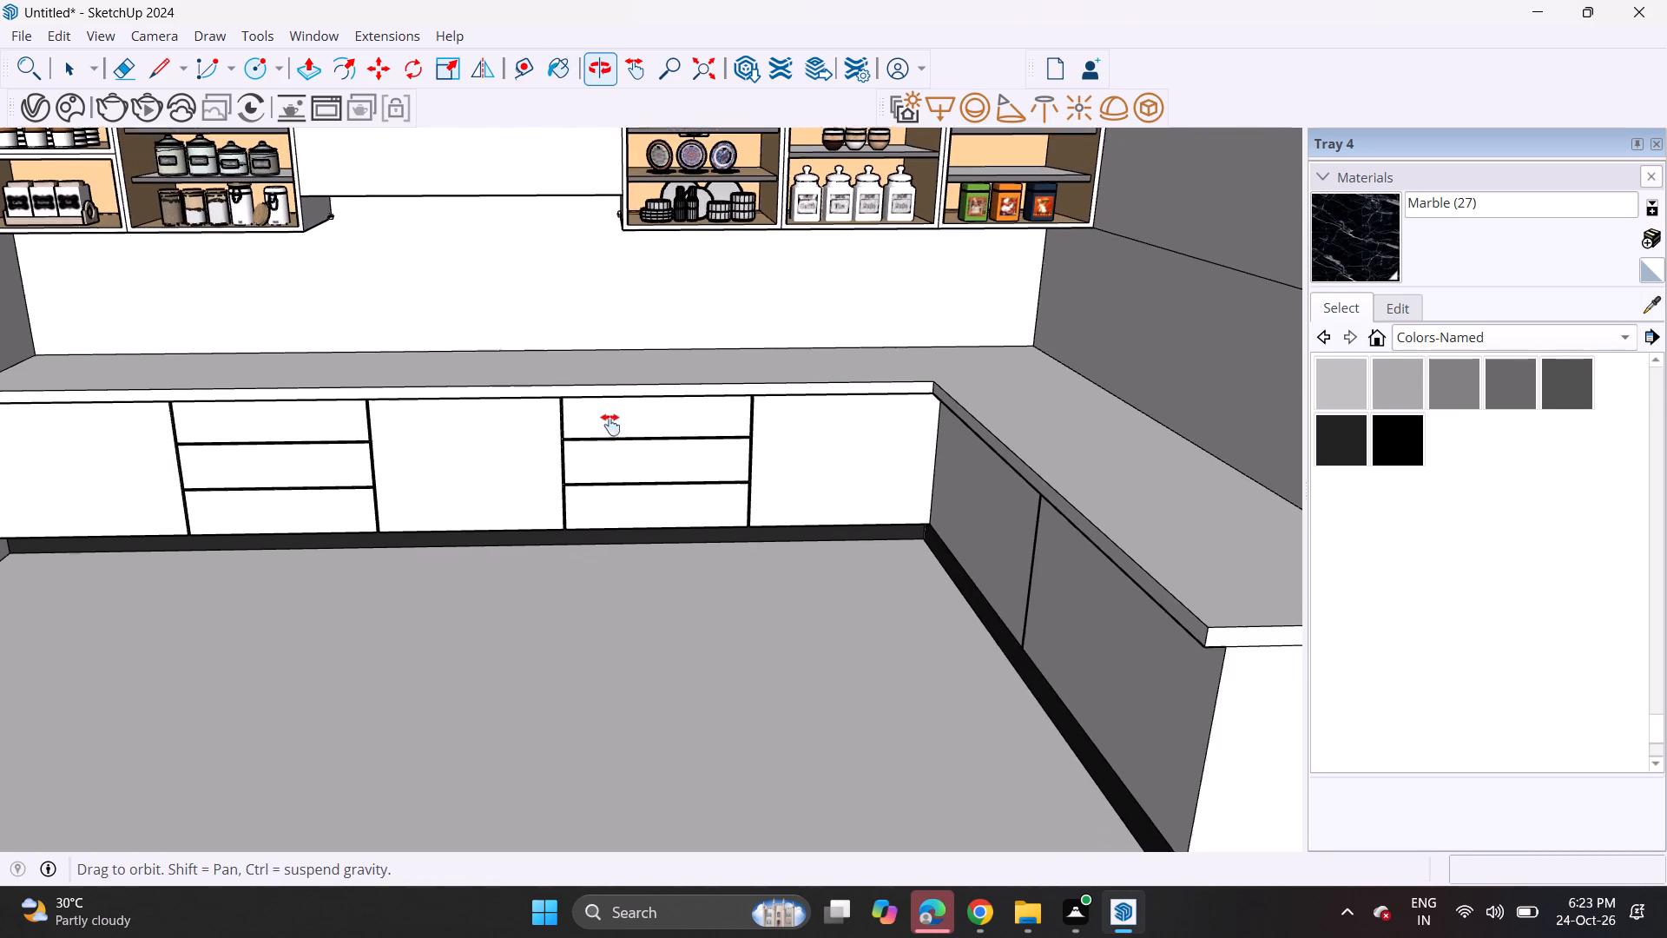
middle_click_drag(610, 425, 610, 426, "shift")
left_click(603, 360)
left_click(678, 393)
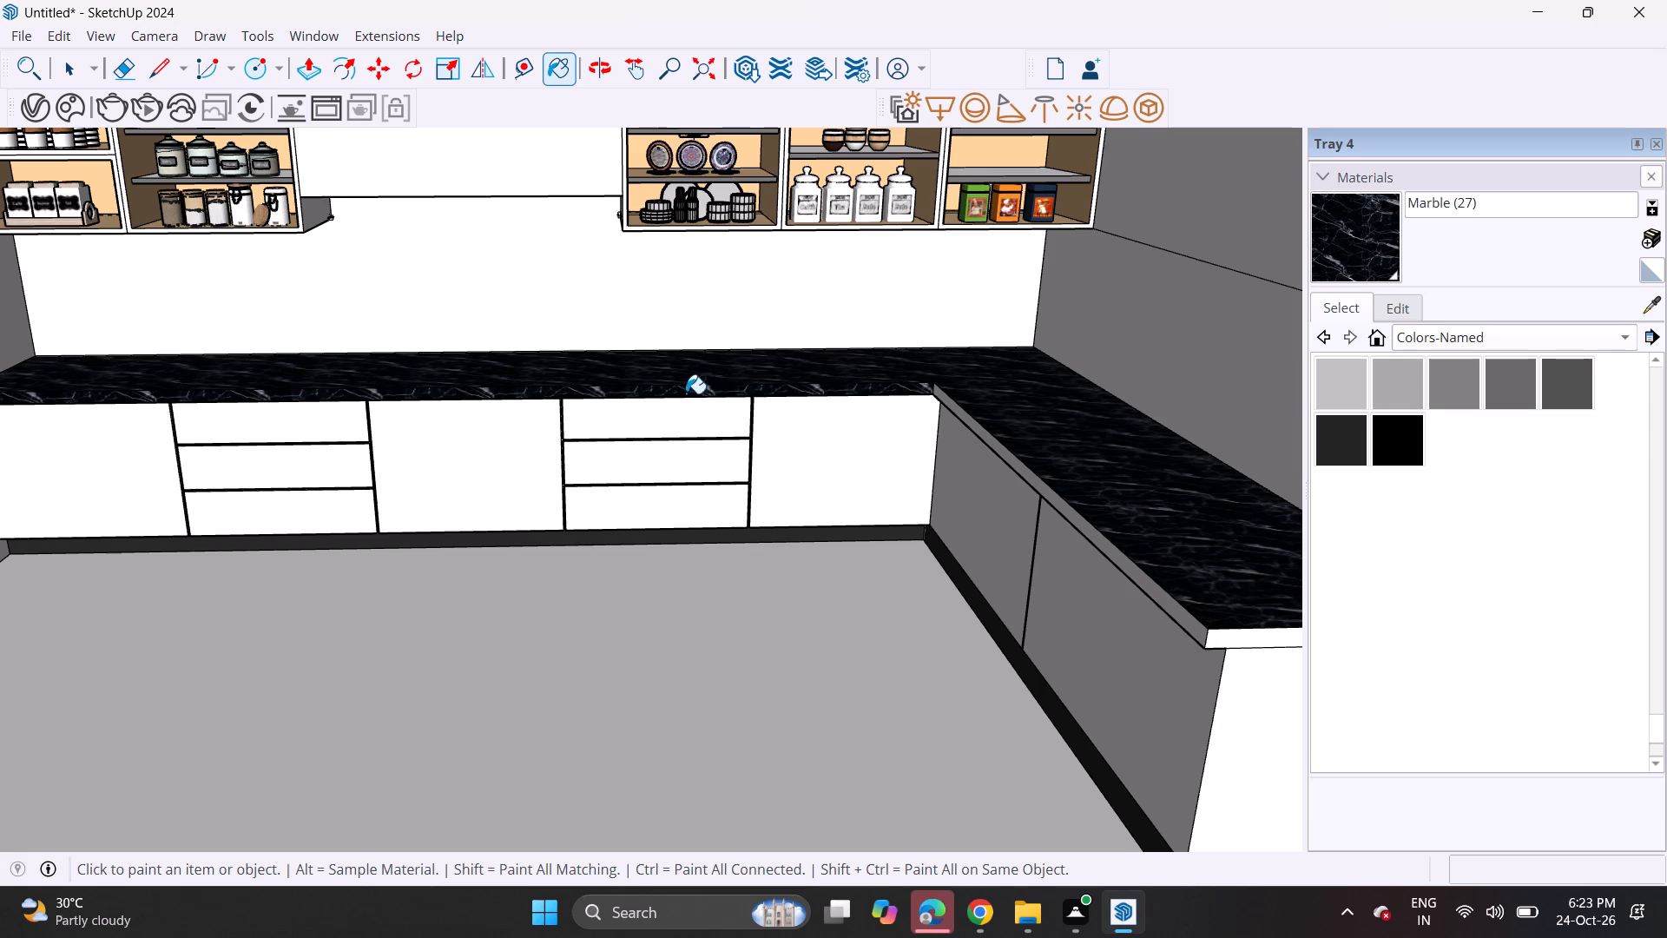
left_click(1205, 636)
left_click(1212, 642)
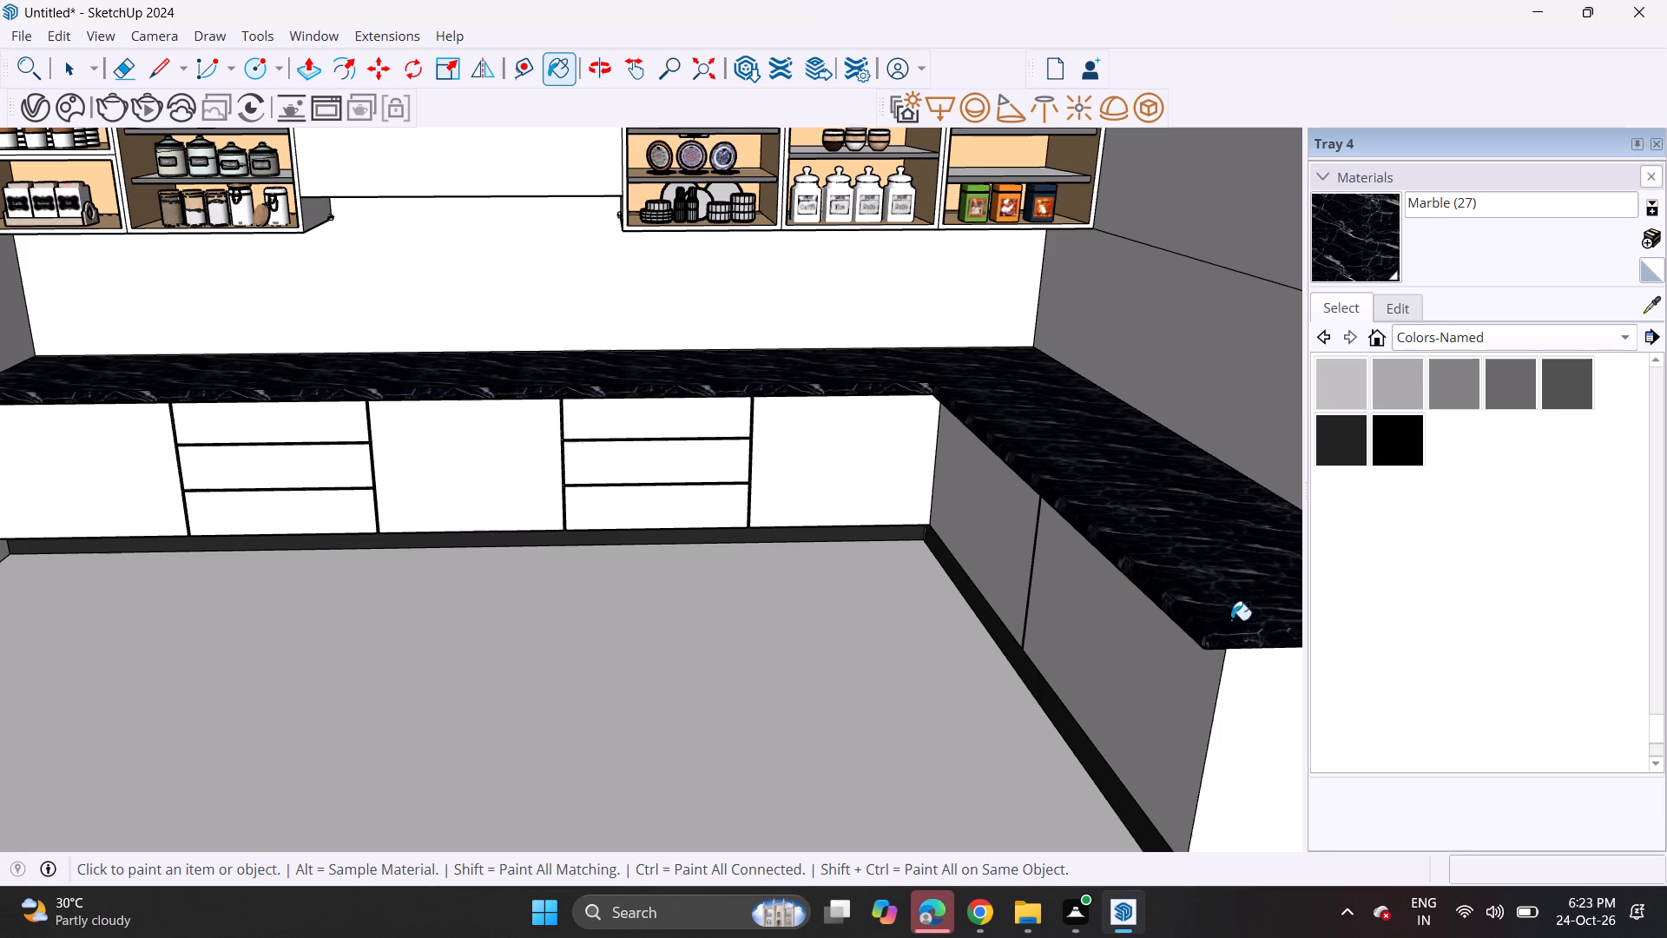
Set the Marble (27) texture width to 10', keeping its proportions linked.
left_click(1390, 314)
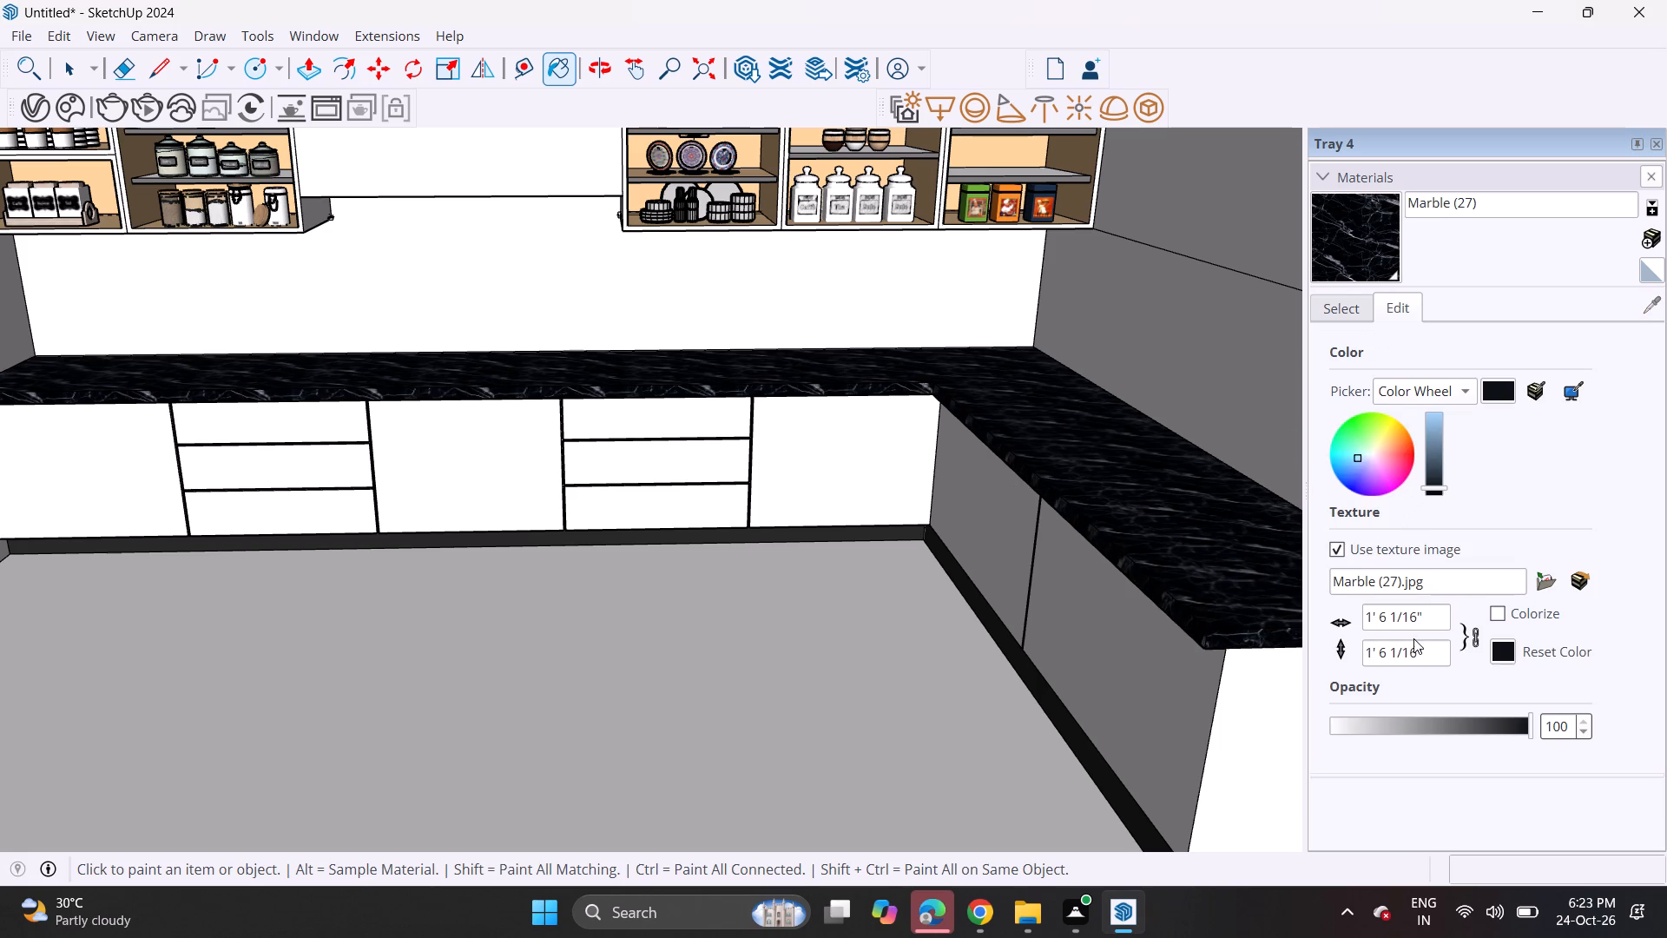
left_click(1432, 618)
key("BackSpace")
key("BackSpace")
key("BackSpace")
key("BackSpace")
key("BackSpace")
key("BackSpace")
key("BackSpace")
key("BackSpace")
key("BackSpace")
key("BackSpace")
key("BackSpace")
key("BackSpace")
key("BackSpace")
key("BackSpace")
key("BackSpace")
key("BackSpace")
key("BackSpace")
key("BackSpace")
key("BackSpace")
key("BackSpace")
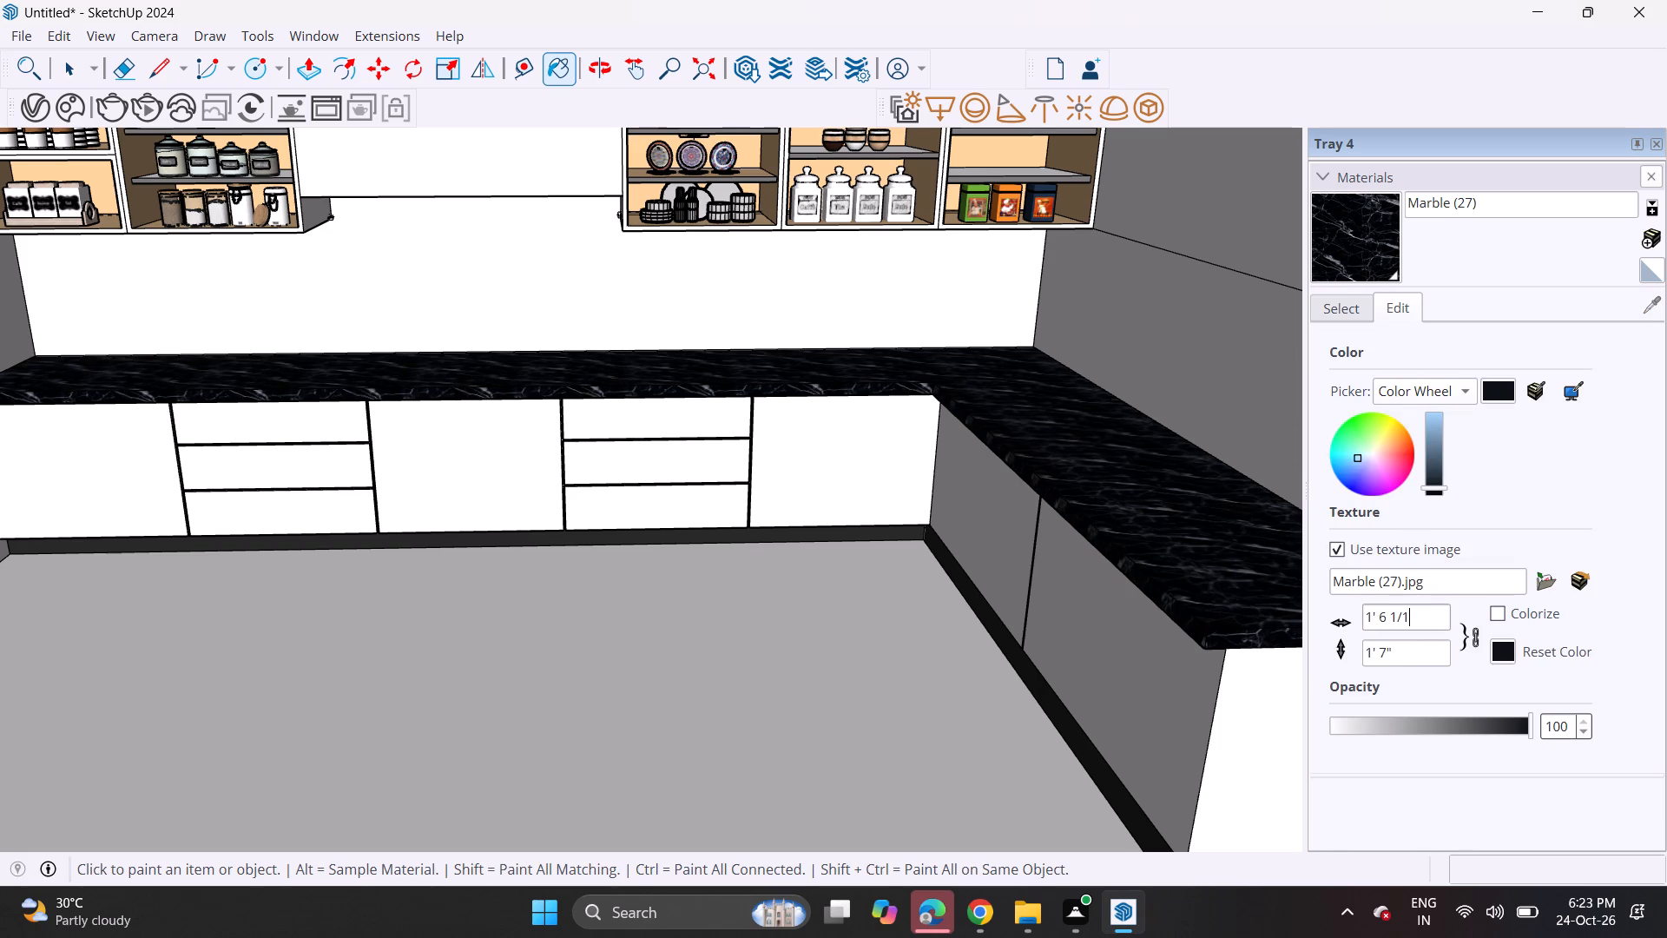
type("10'")
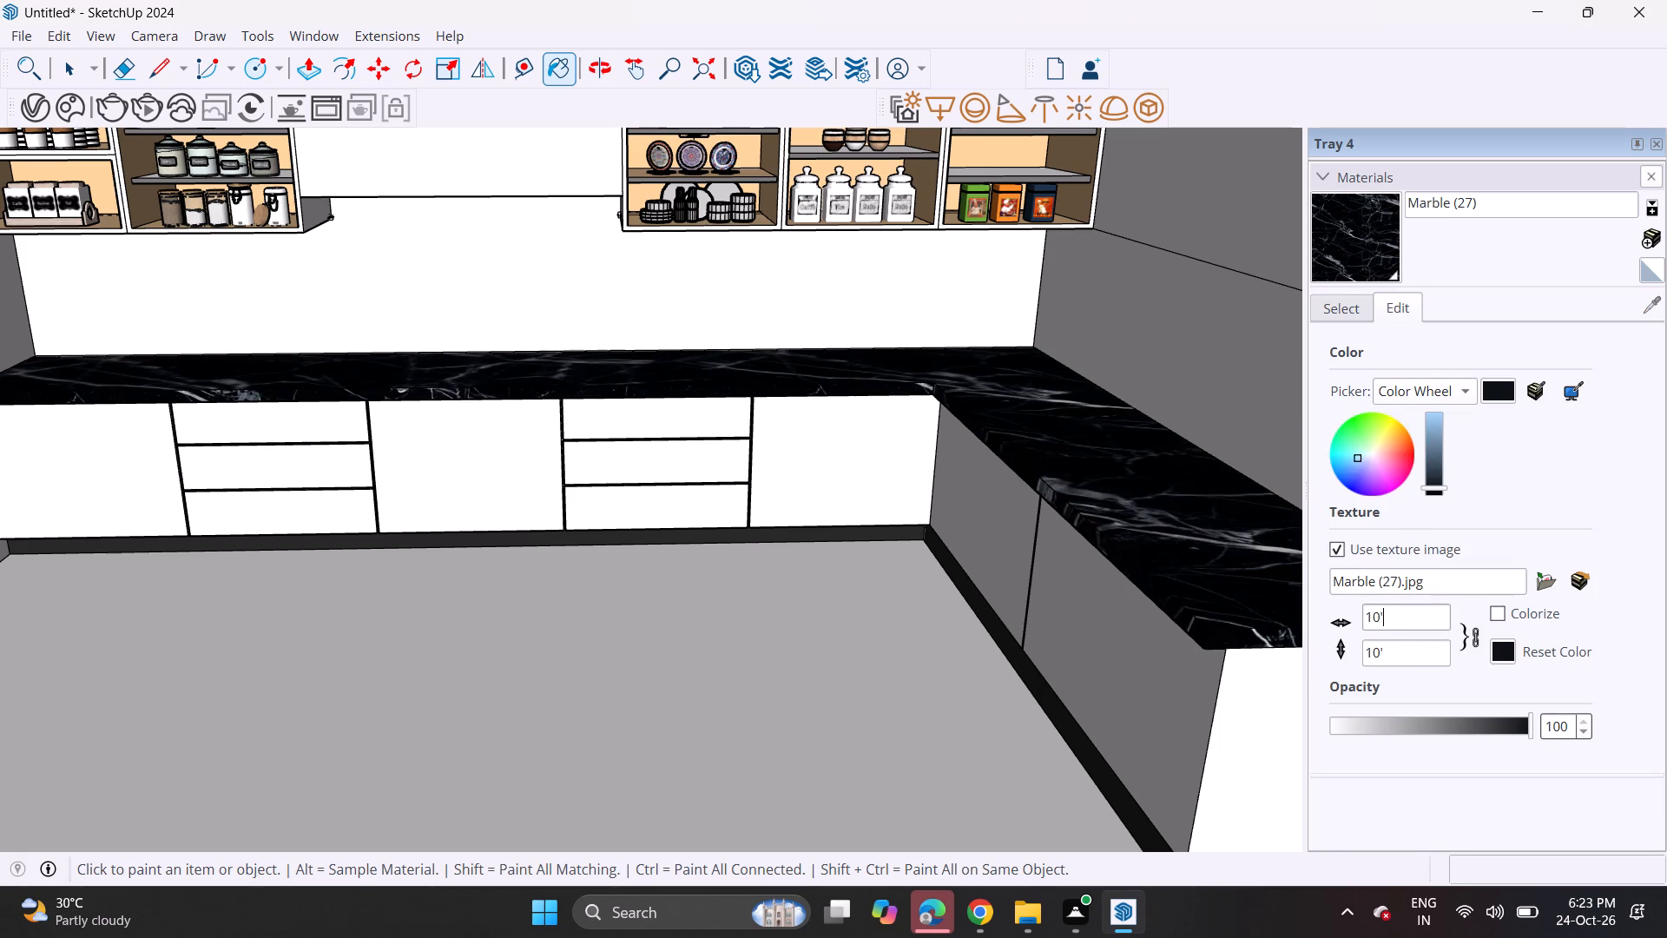
Raise the brightness of Marble (27) slightly, giving the countertop a dark navy tone.
left_click(1434, 472)
left_click(1436, 475)
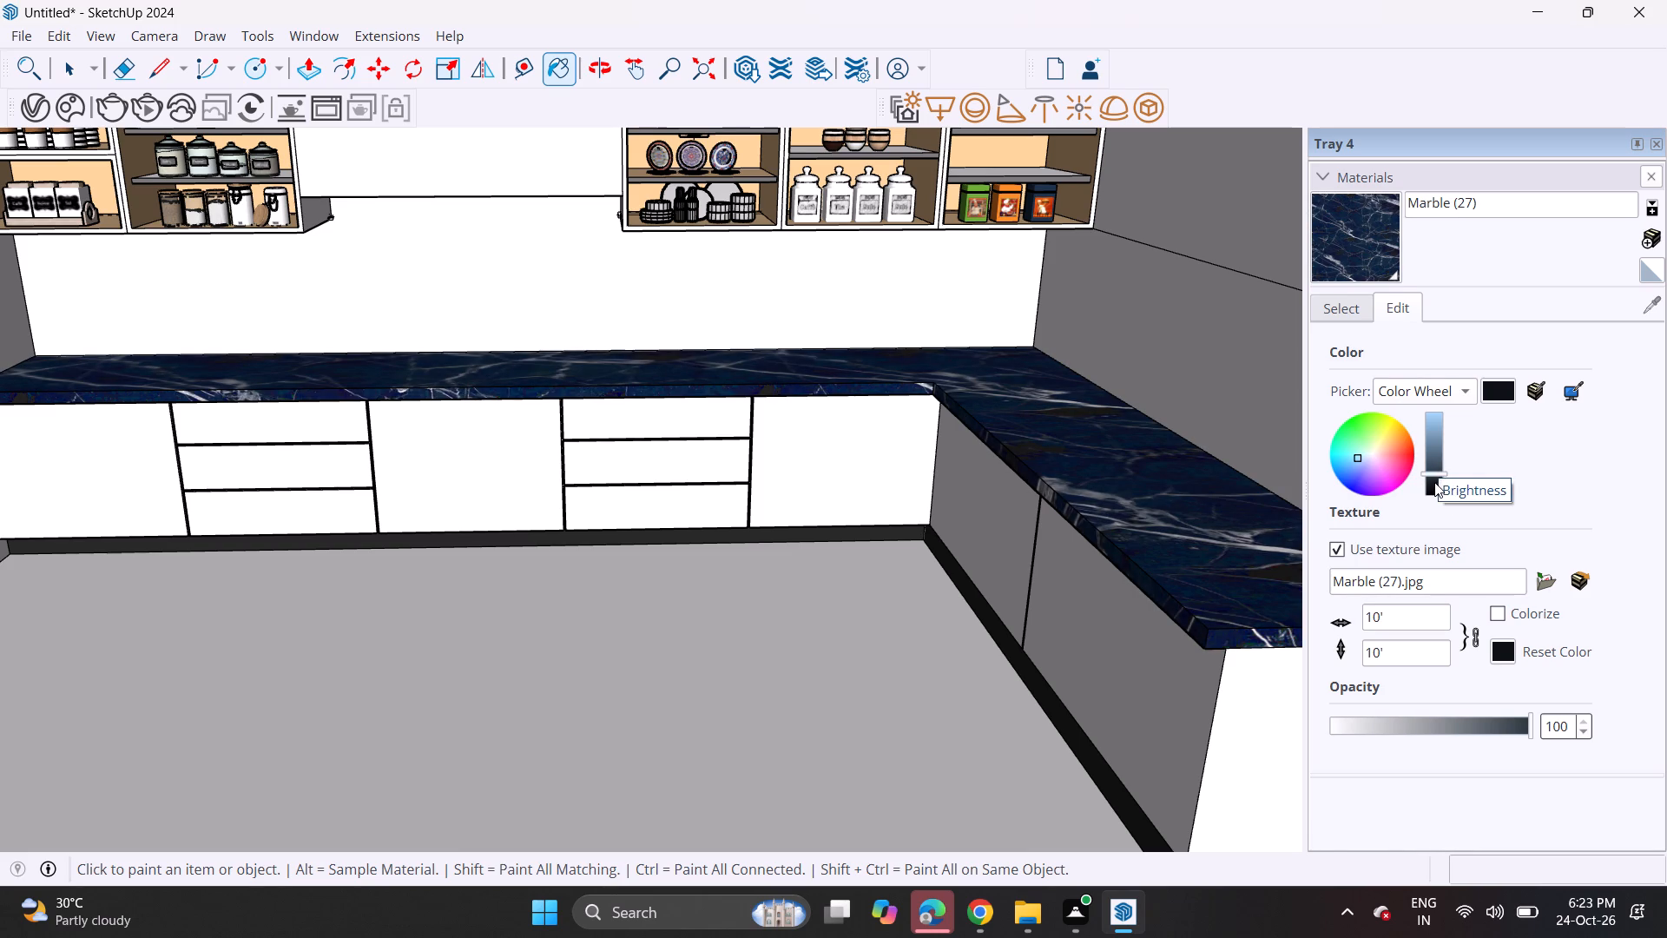
left_click(1434, 480)
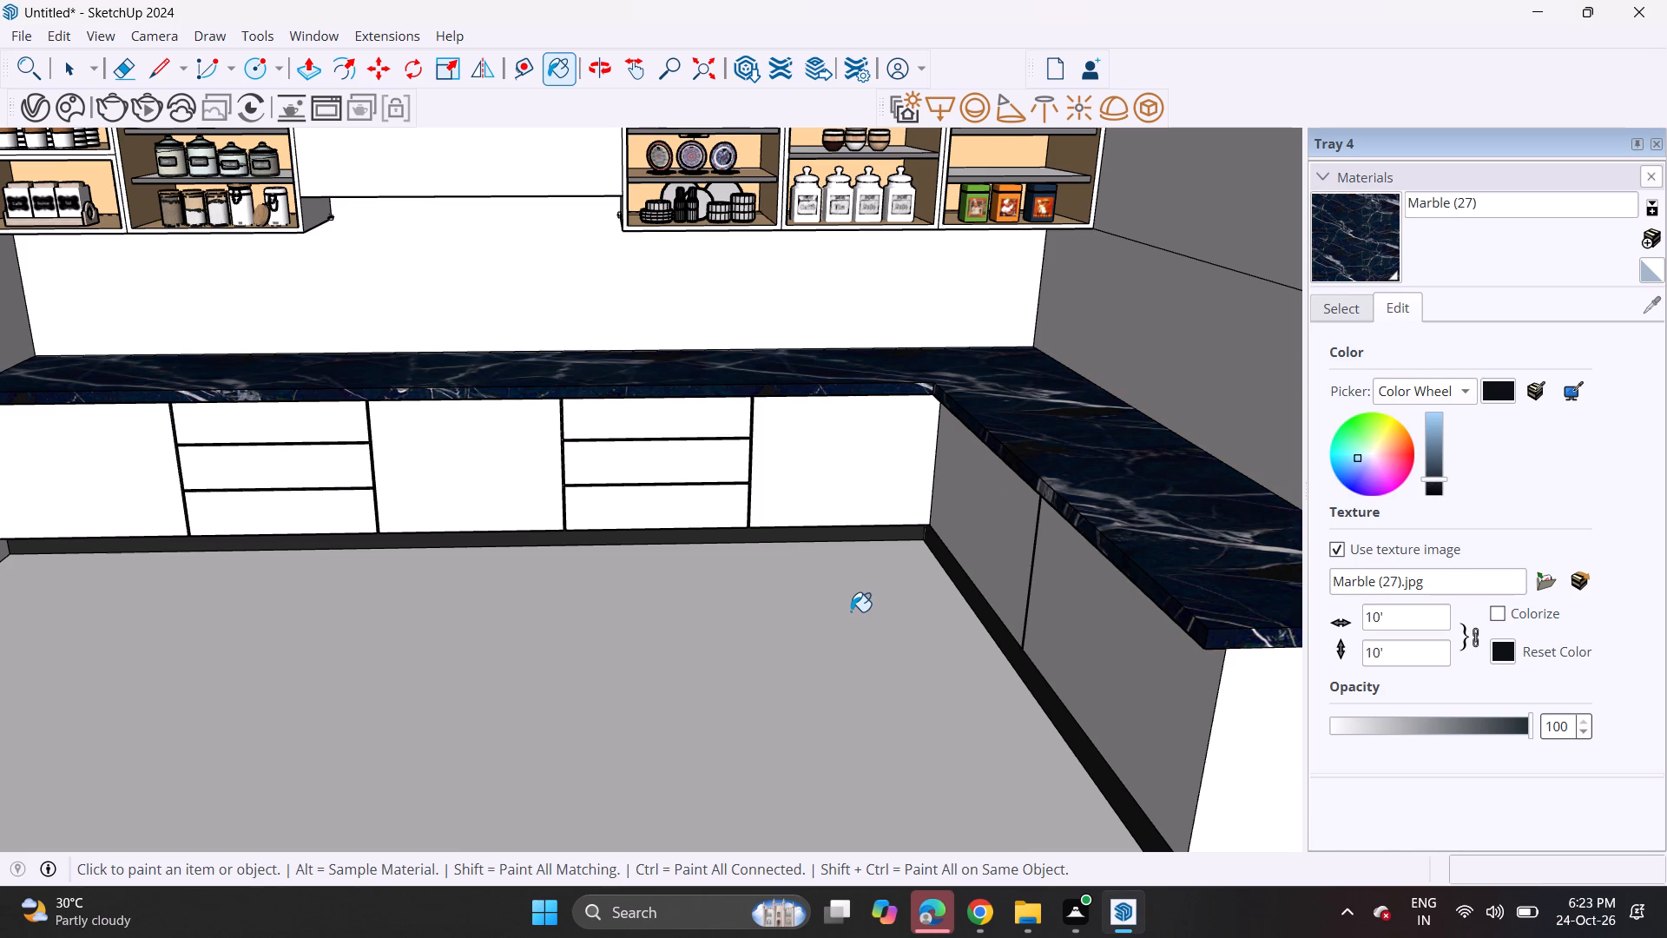
key("space")
key("space")
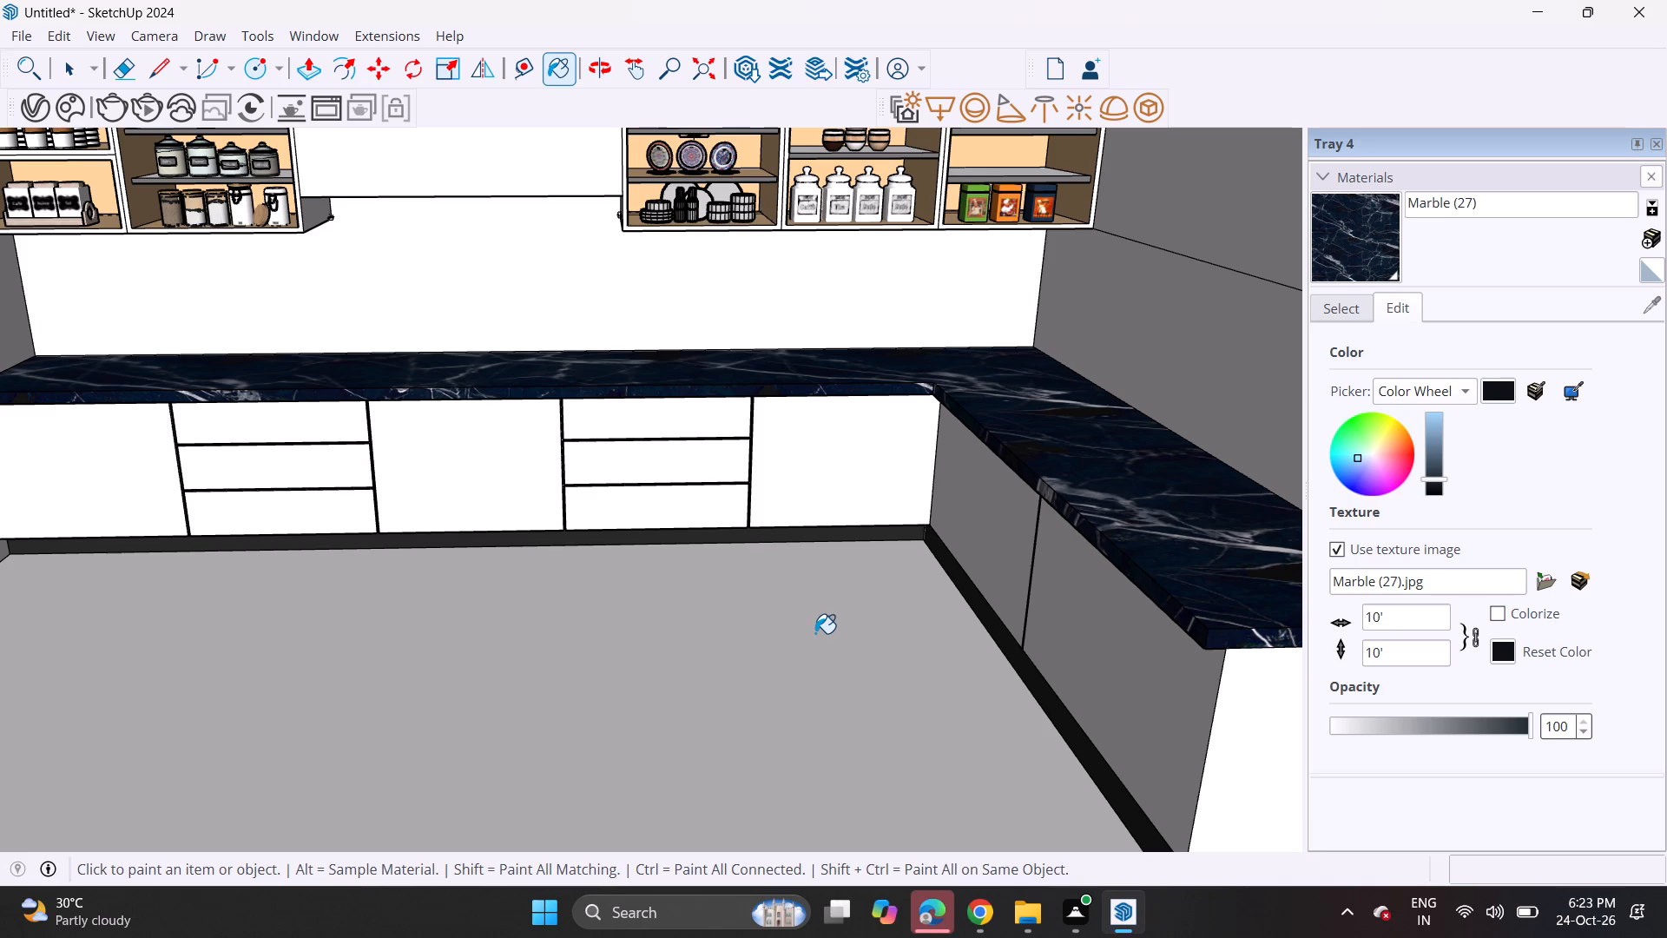
left_click(815, 633)
key("ctrl+z")
key("space")
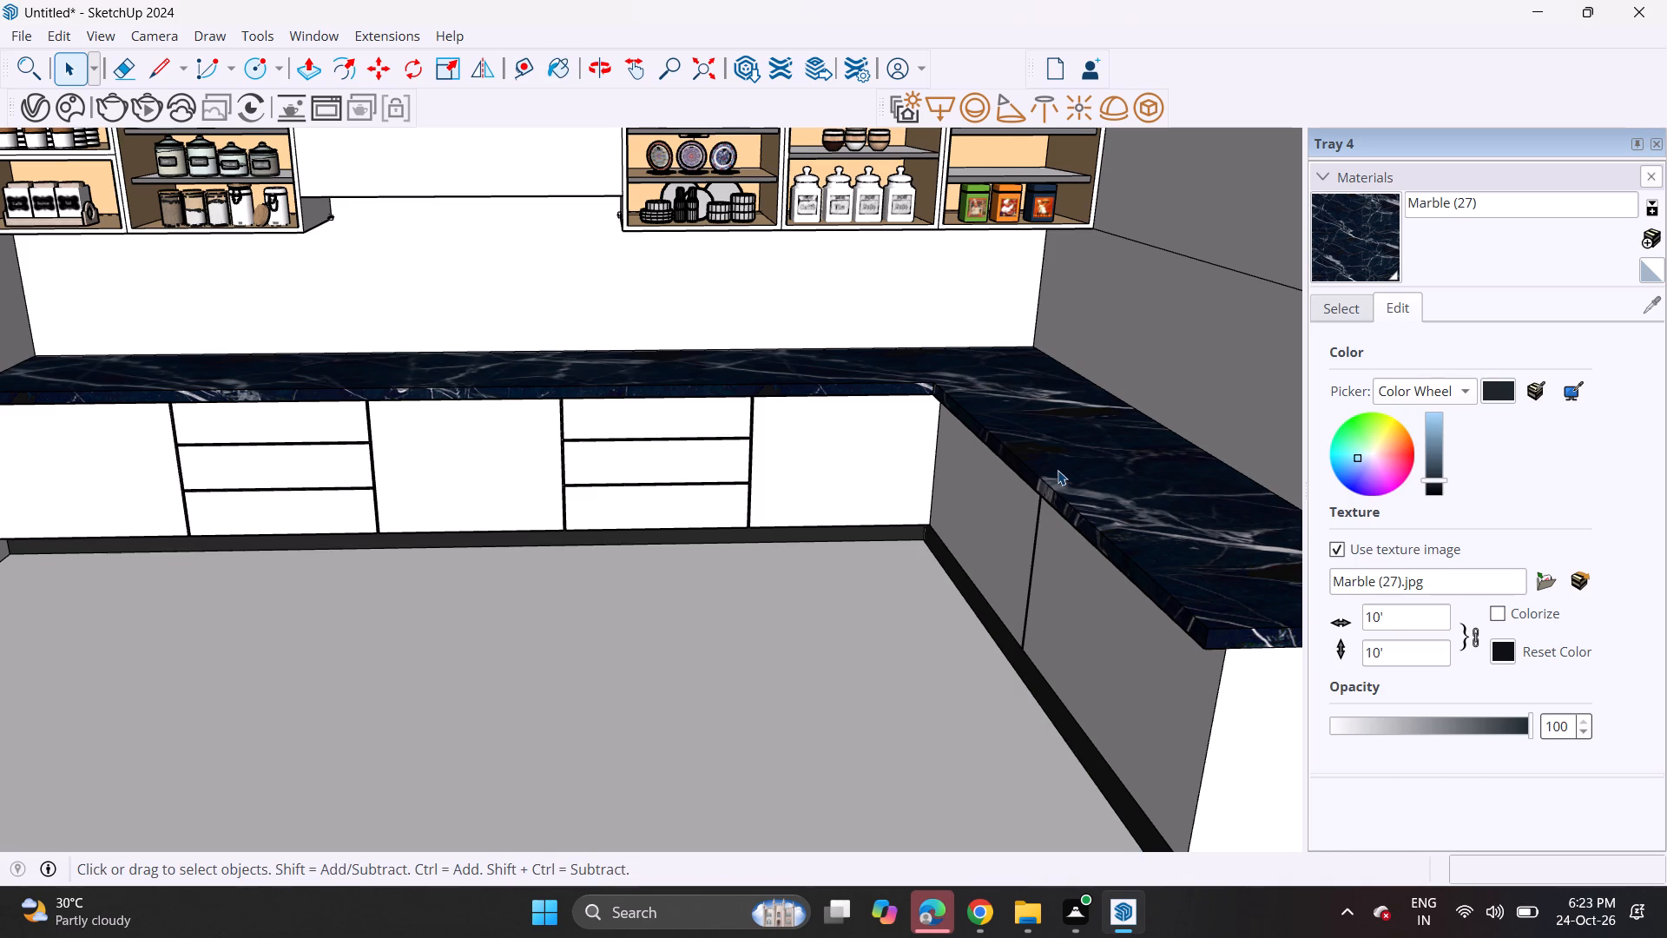
Draw a rectangle about 1' 6 7/8" by 2' 9 1/2" on the side-run countertop near the inner corner for the sink cutout.
scroll(1044, 452, "up", 1)
middle_click_drag(997, 402, 1005, 457)
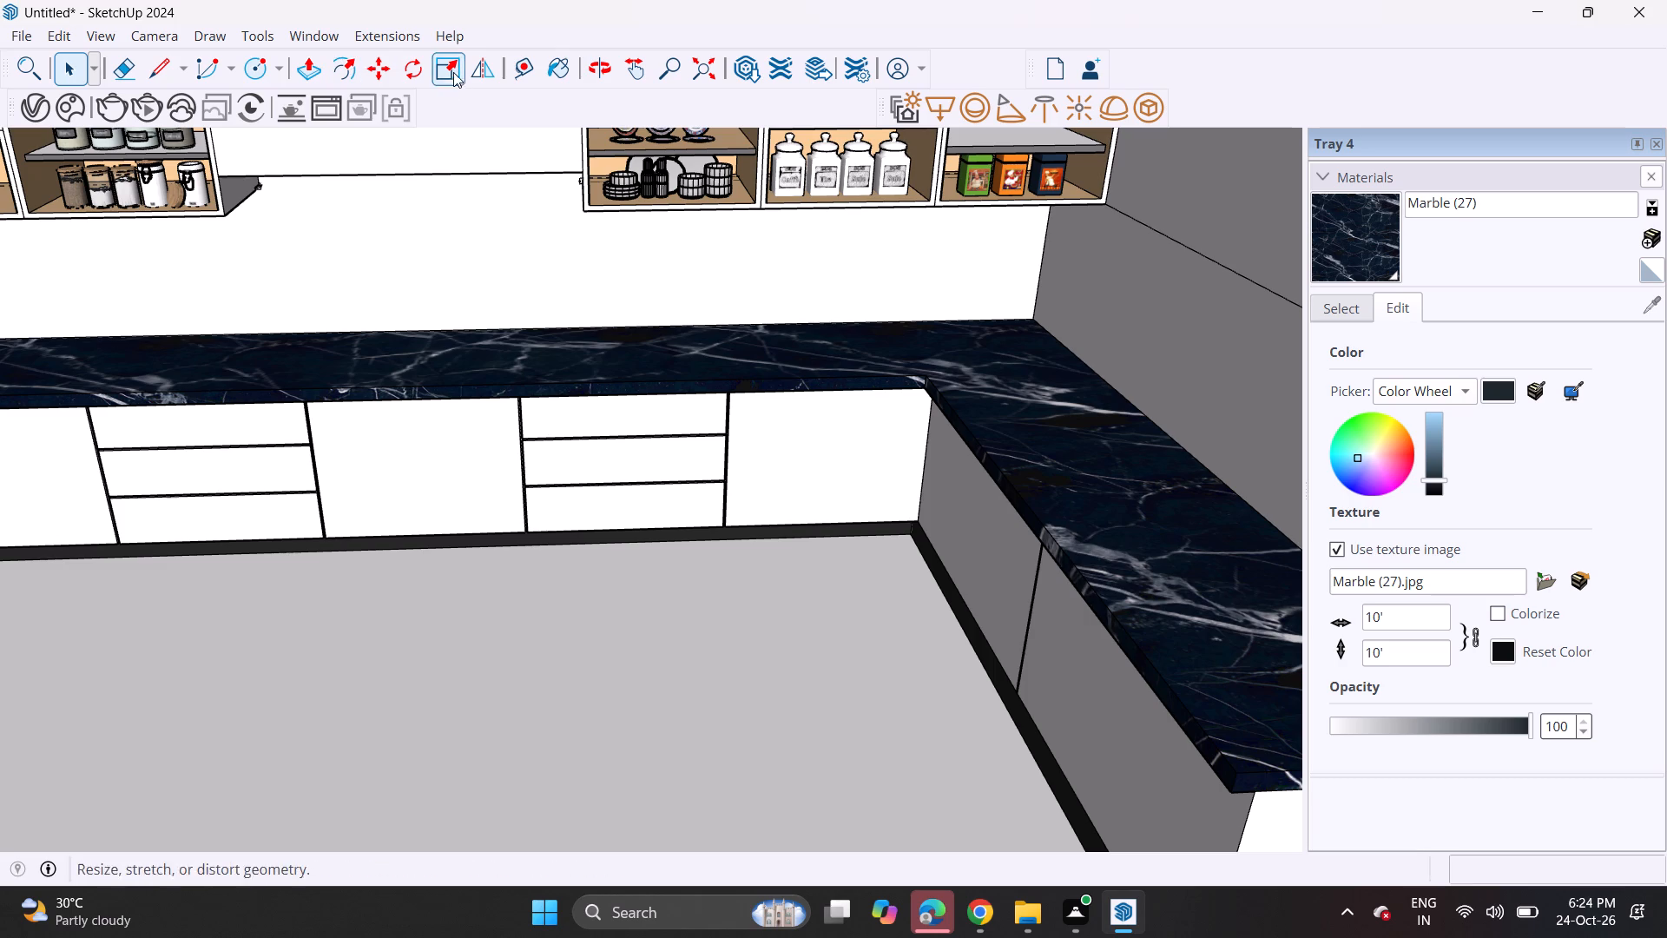
left_click(277, 73)
left_click(298, 109)
middle_click_drag(816, 307, 829, 363)
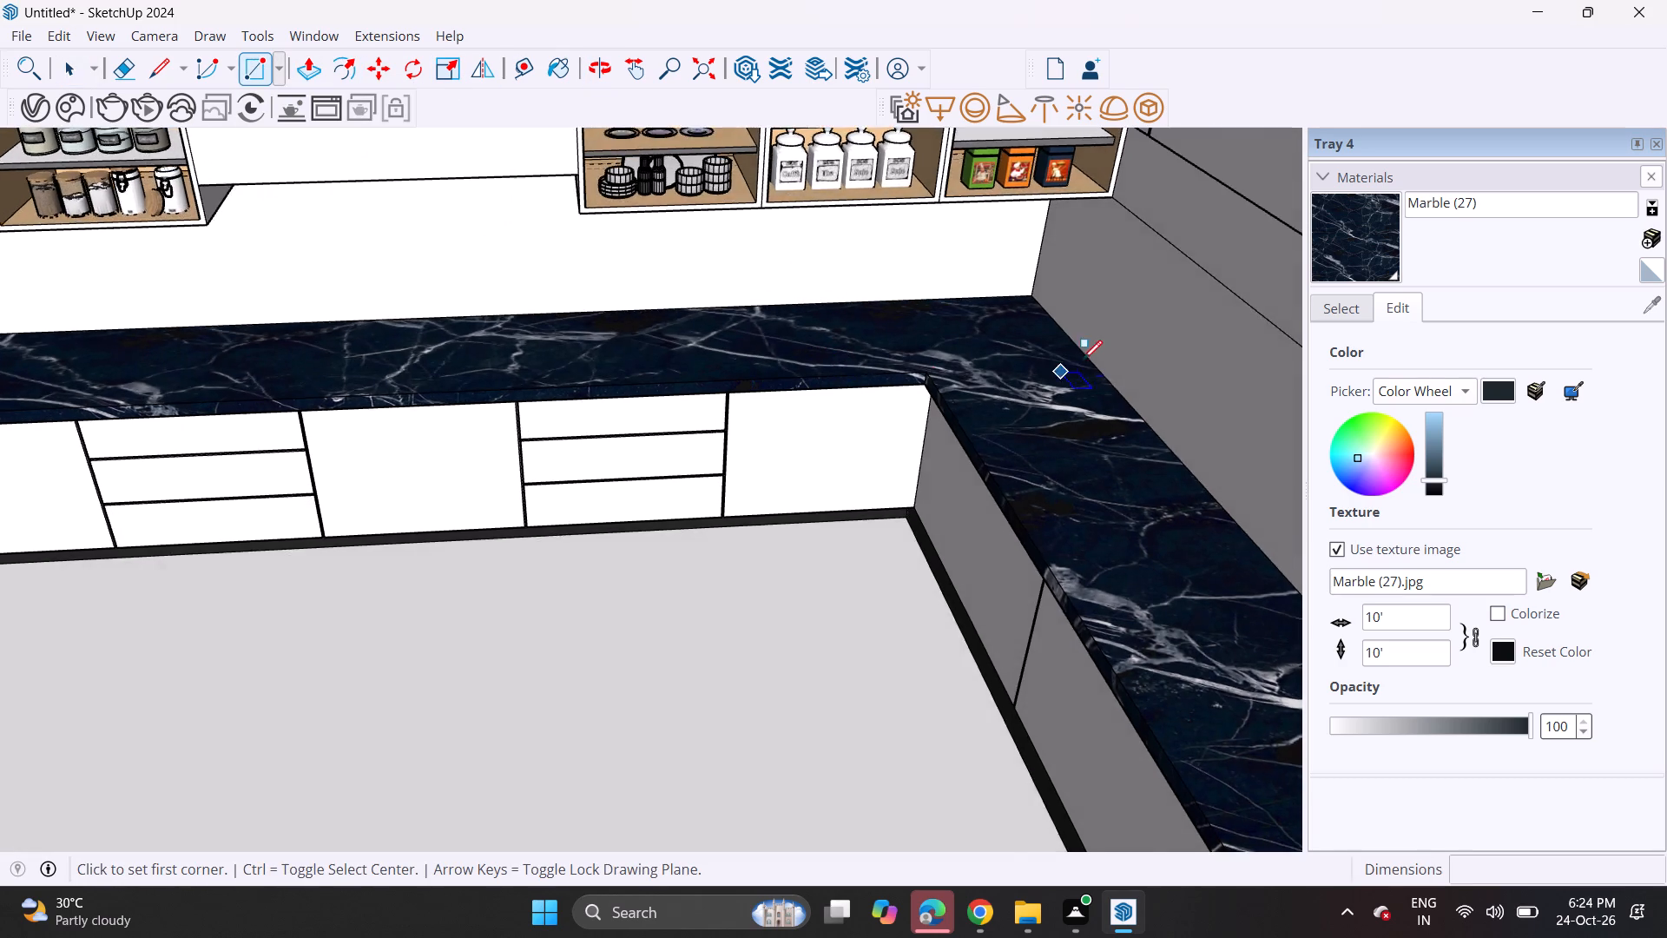
scroll(1077, 356, "up", 4)
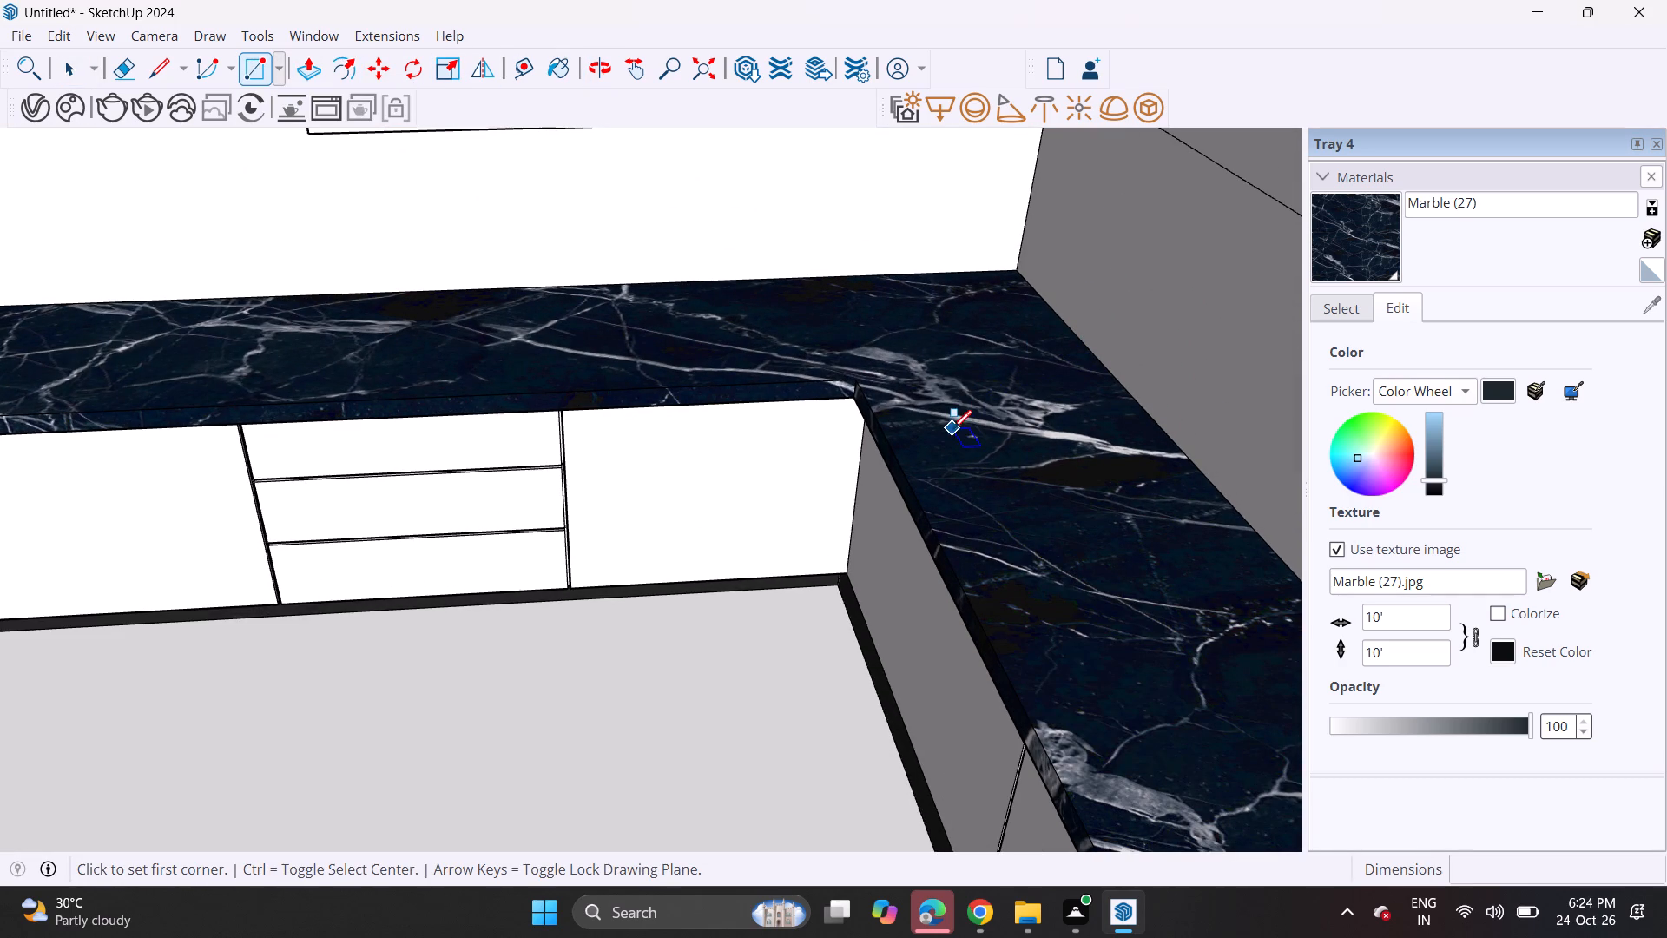
left_click(946, 456)
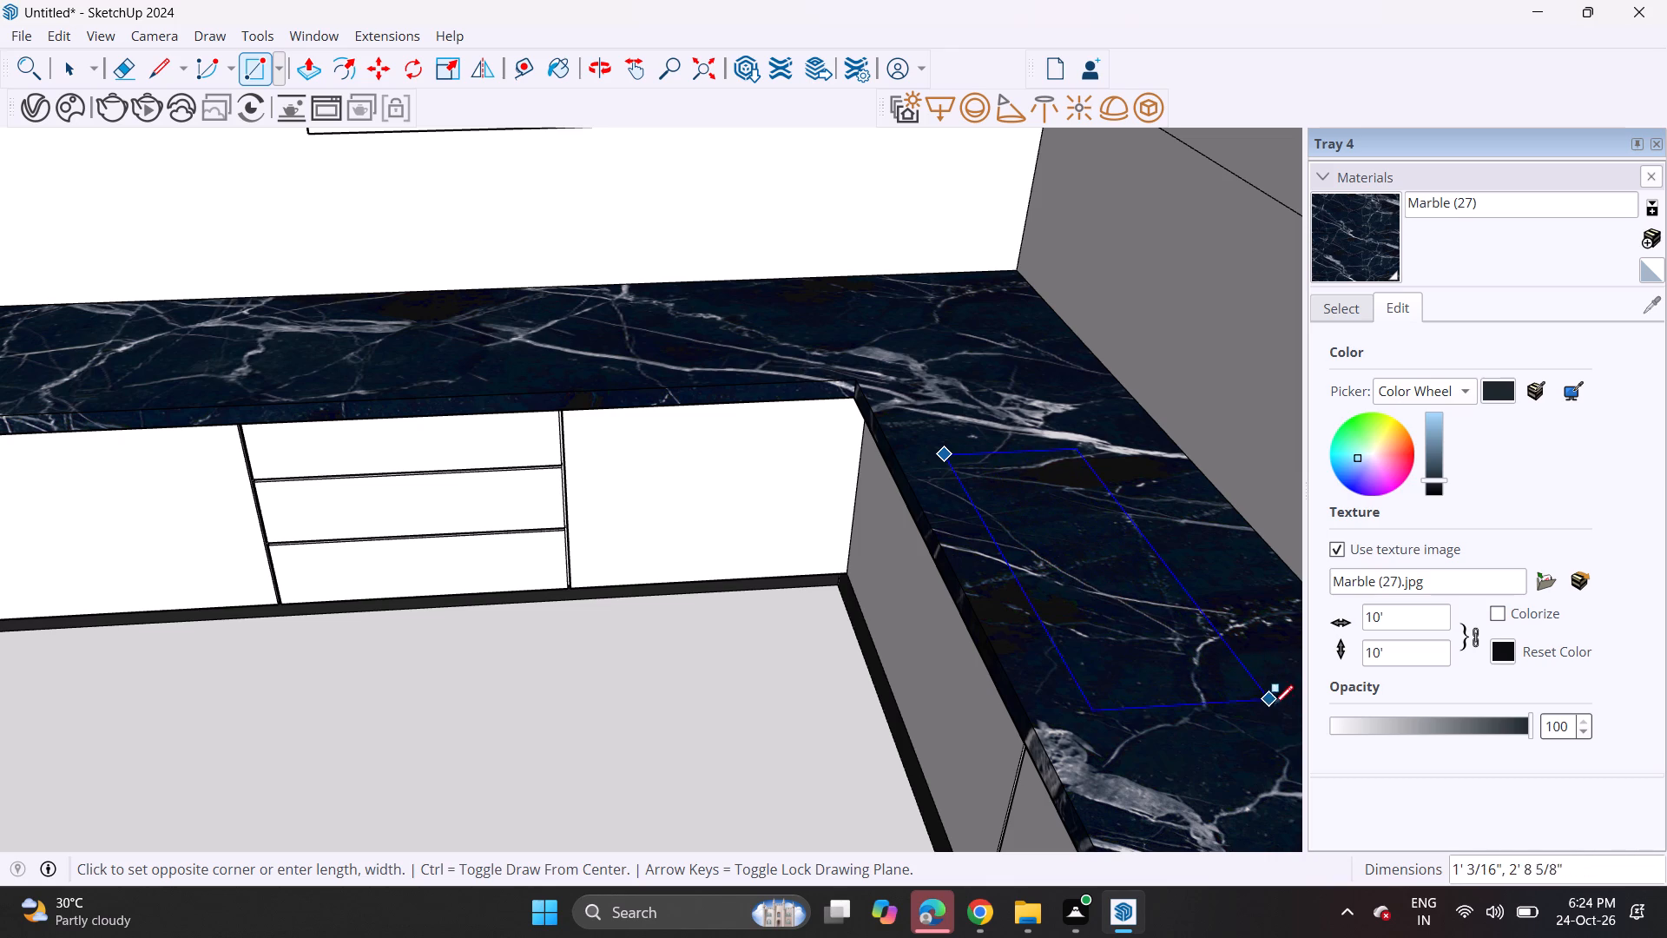
middle_click_drag(1245, 703, 1043, 585, "shift")
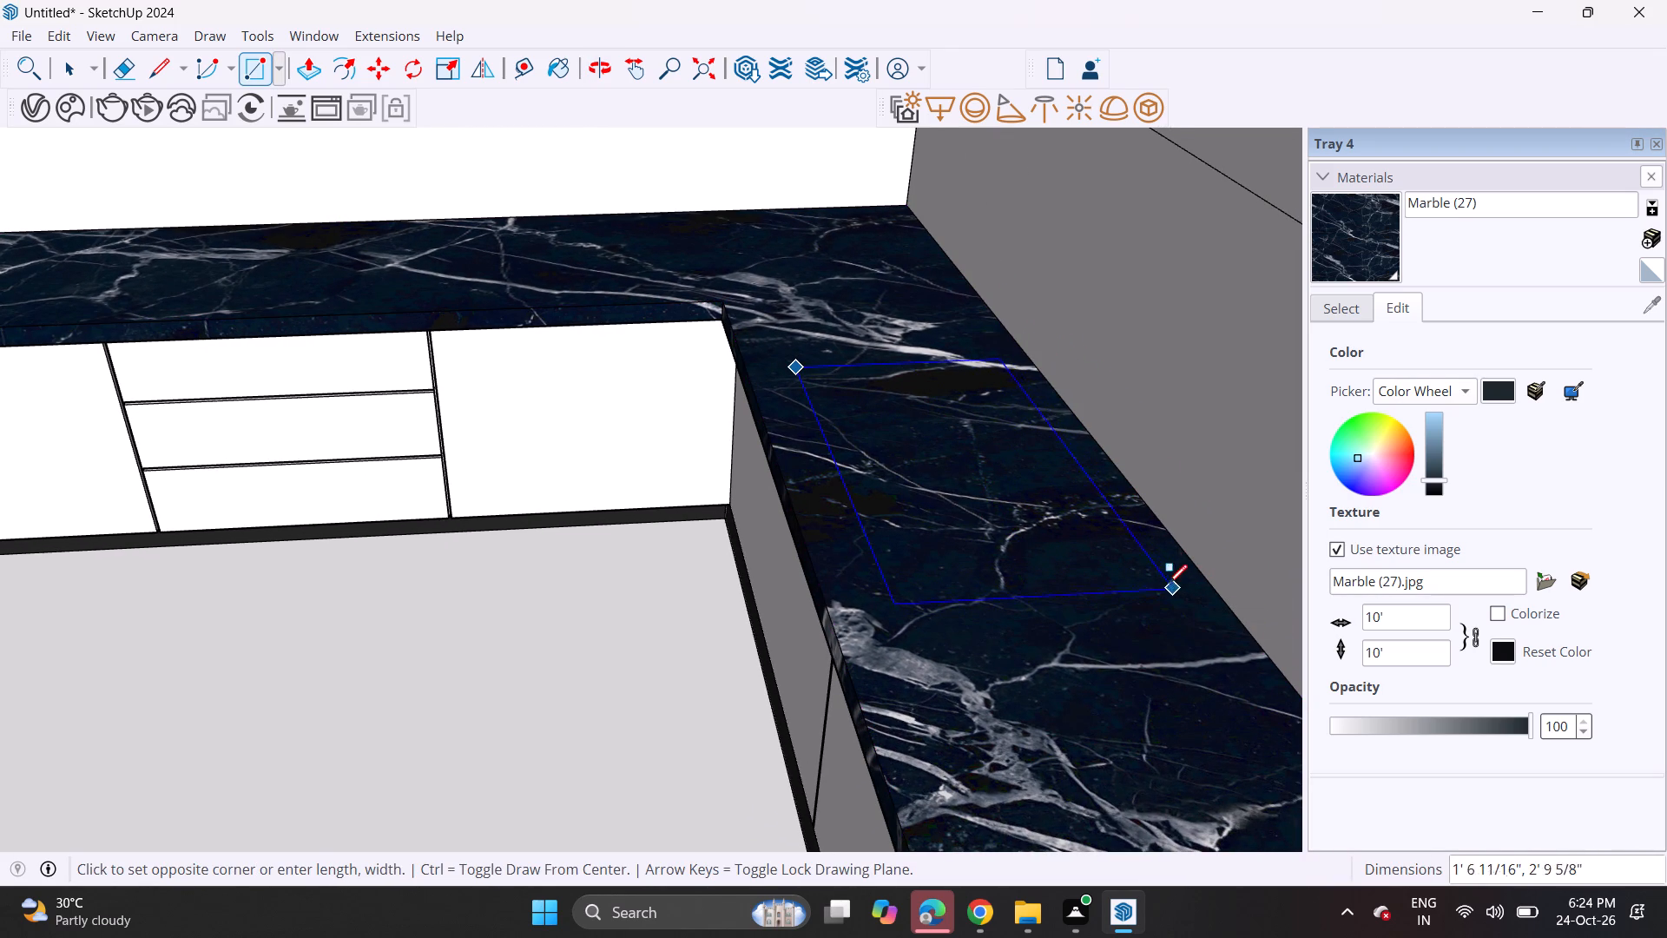
key("Escape")
left_click(801, 377)
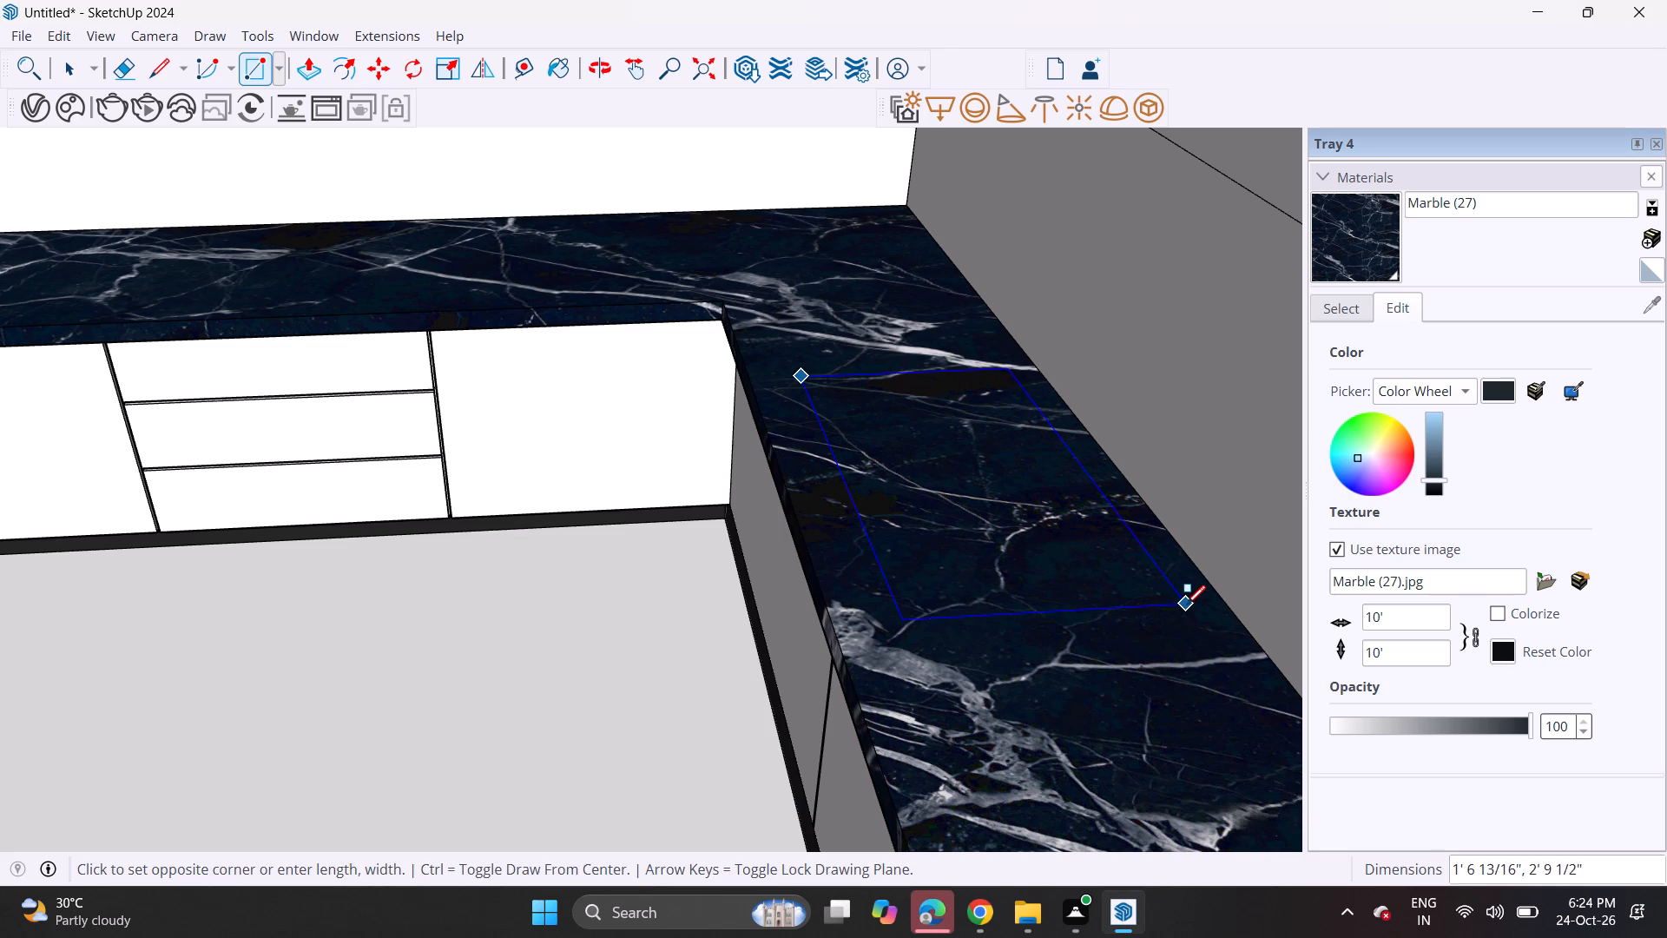
left_click(1188, 604)
Push the rectangle 2" down through the side-run countertop to open the sink cutout.
left_click(290, 66)
left_click(306, 54)
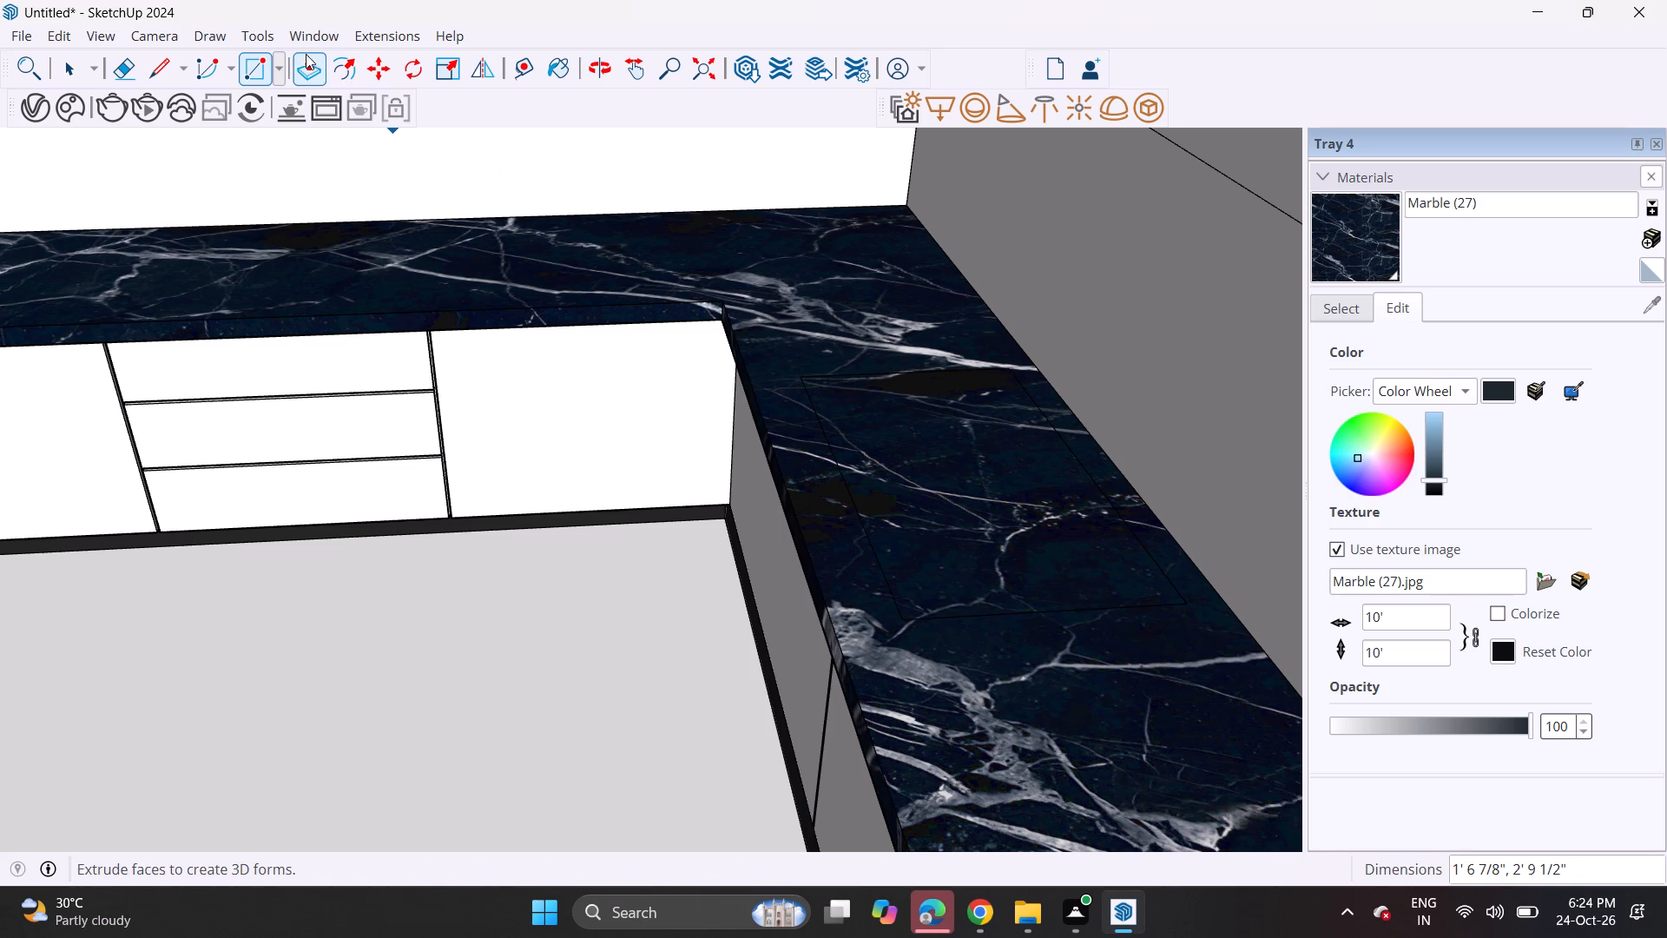
left_click(947, 455)
left_click(946, 524)
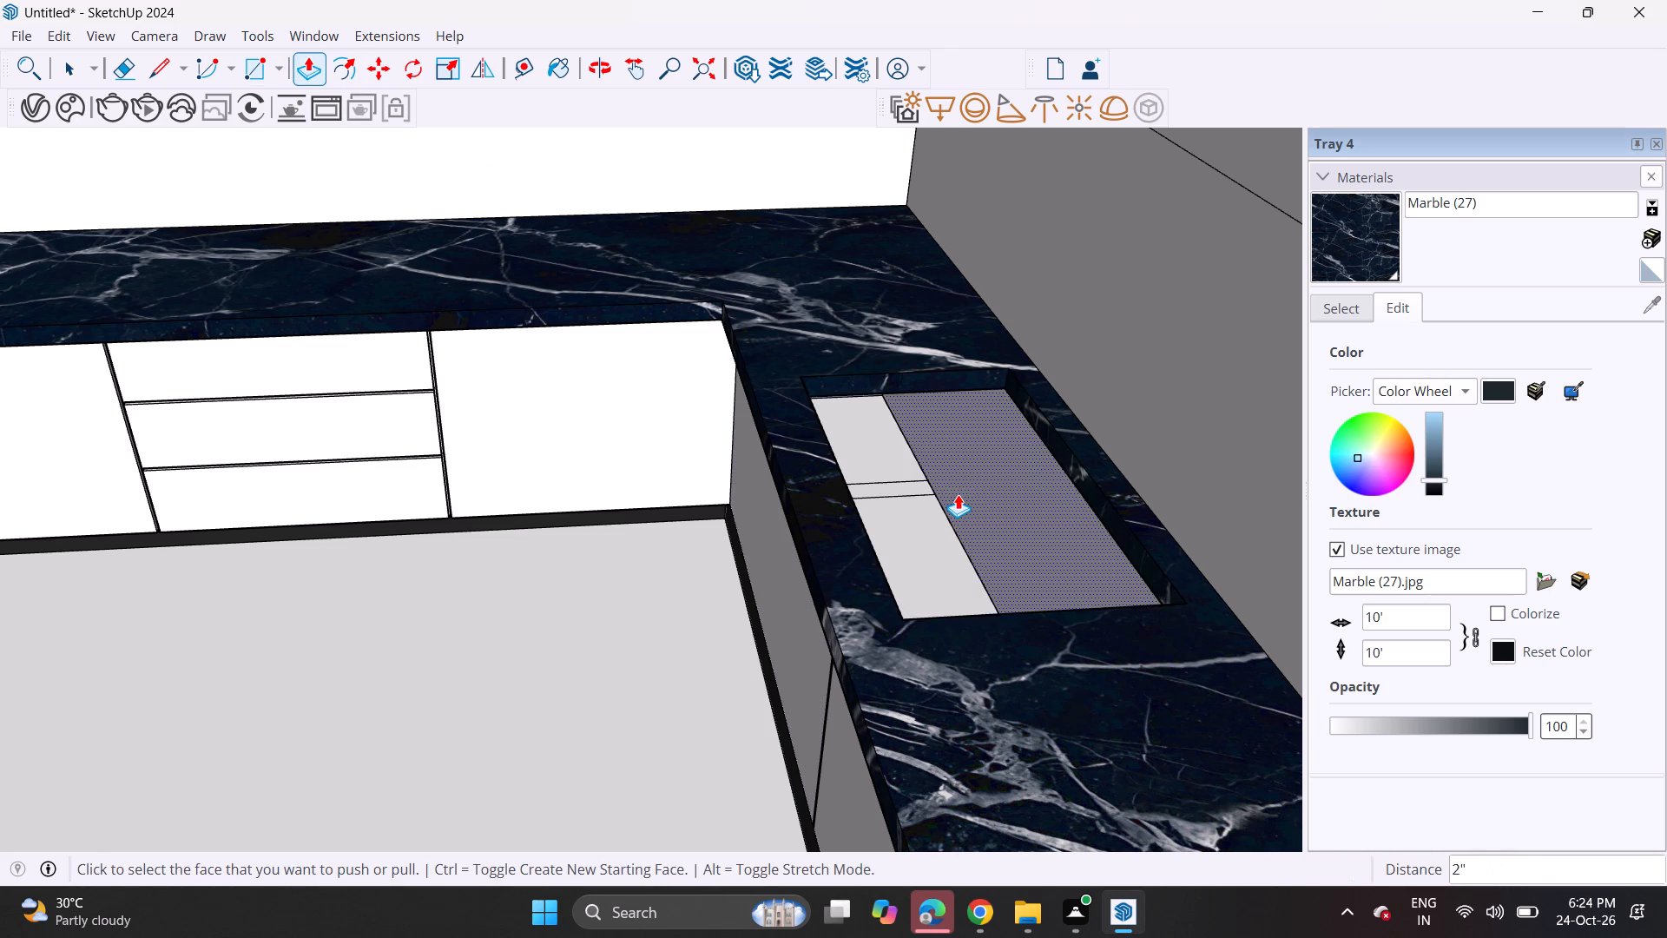
Import the sink model Component_12 from Downloads and place it on the side countertop's front edge beside the cutout.
middle_click_drag(952, 479, 1042, 450)
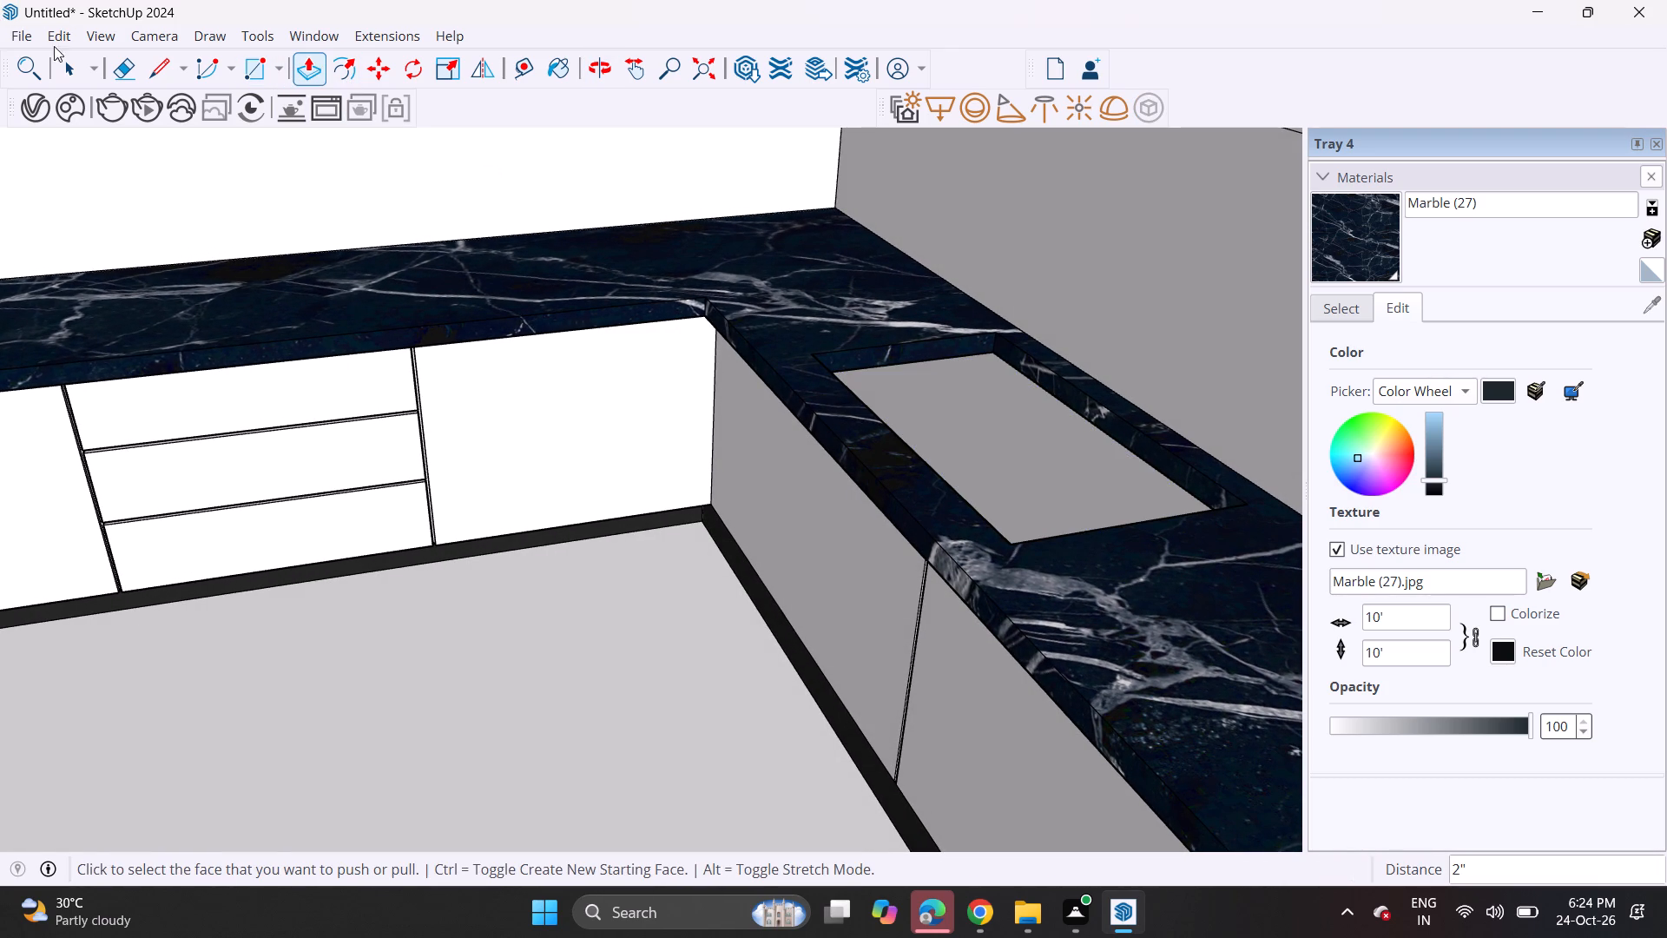
left_click(18, 29)
left_click(160, 351)
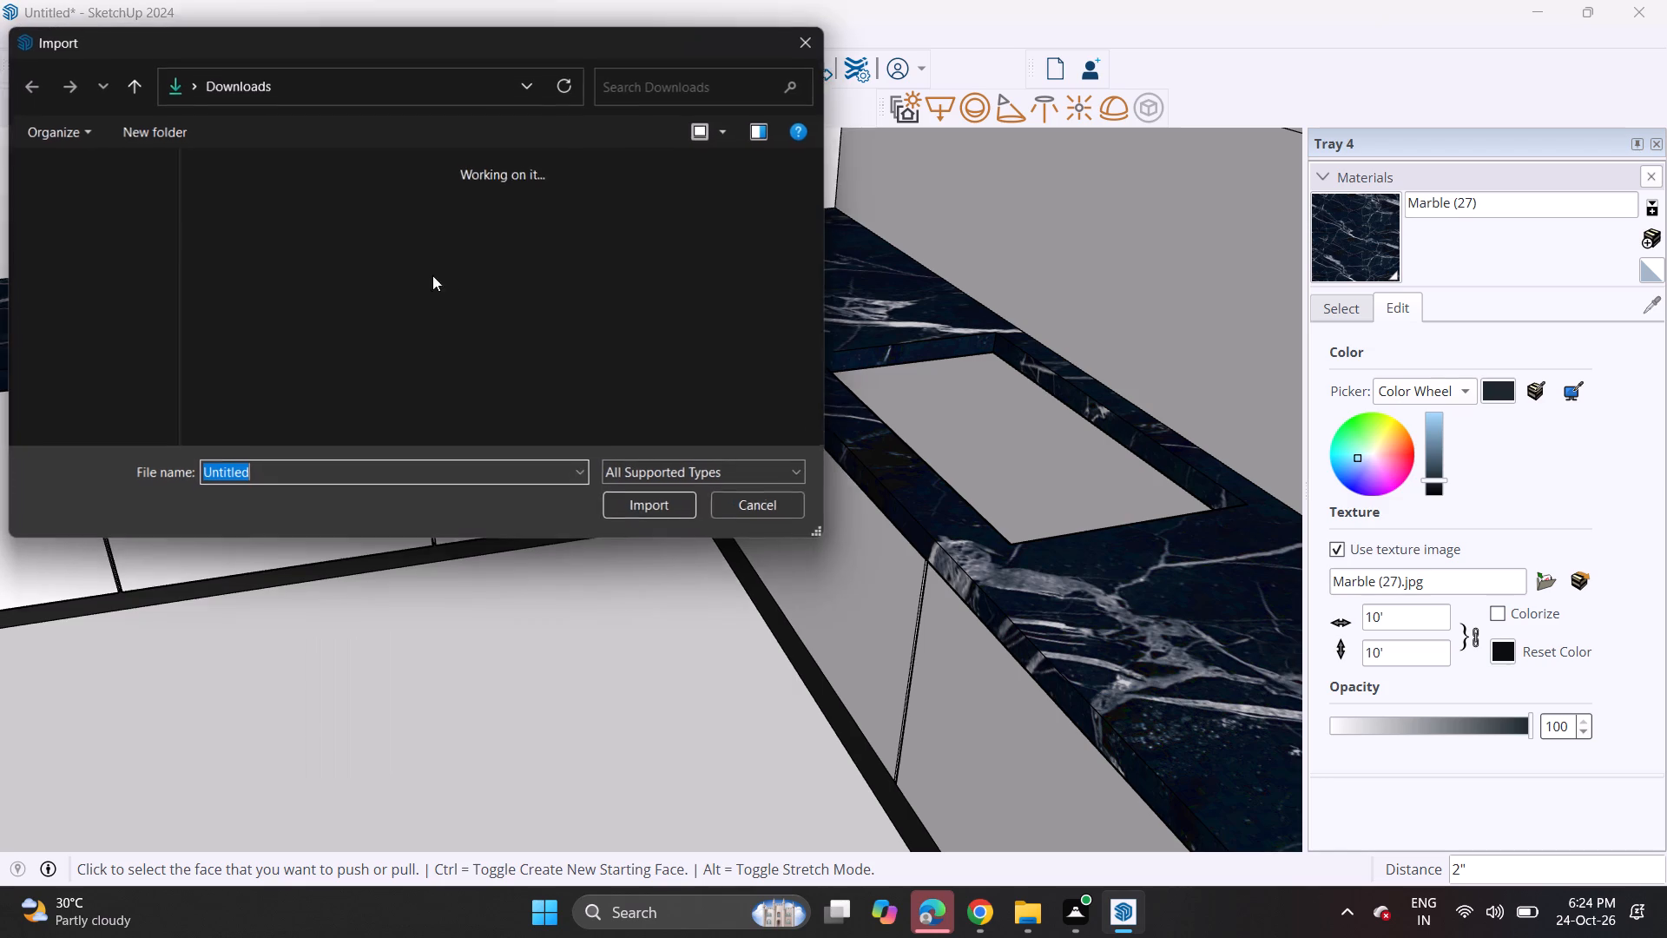
left_click(722, 394)
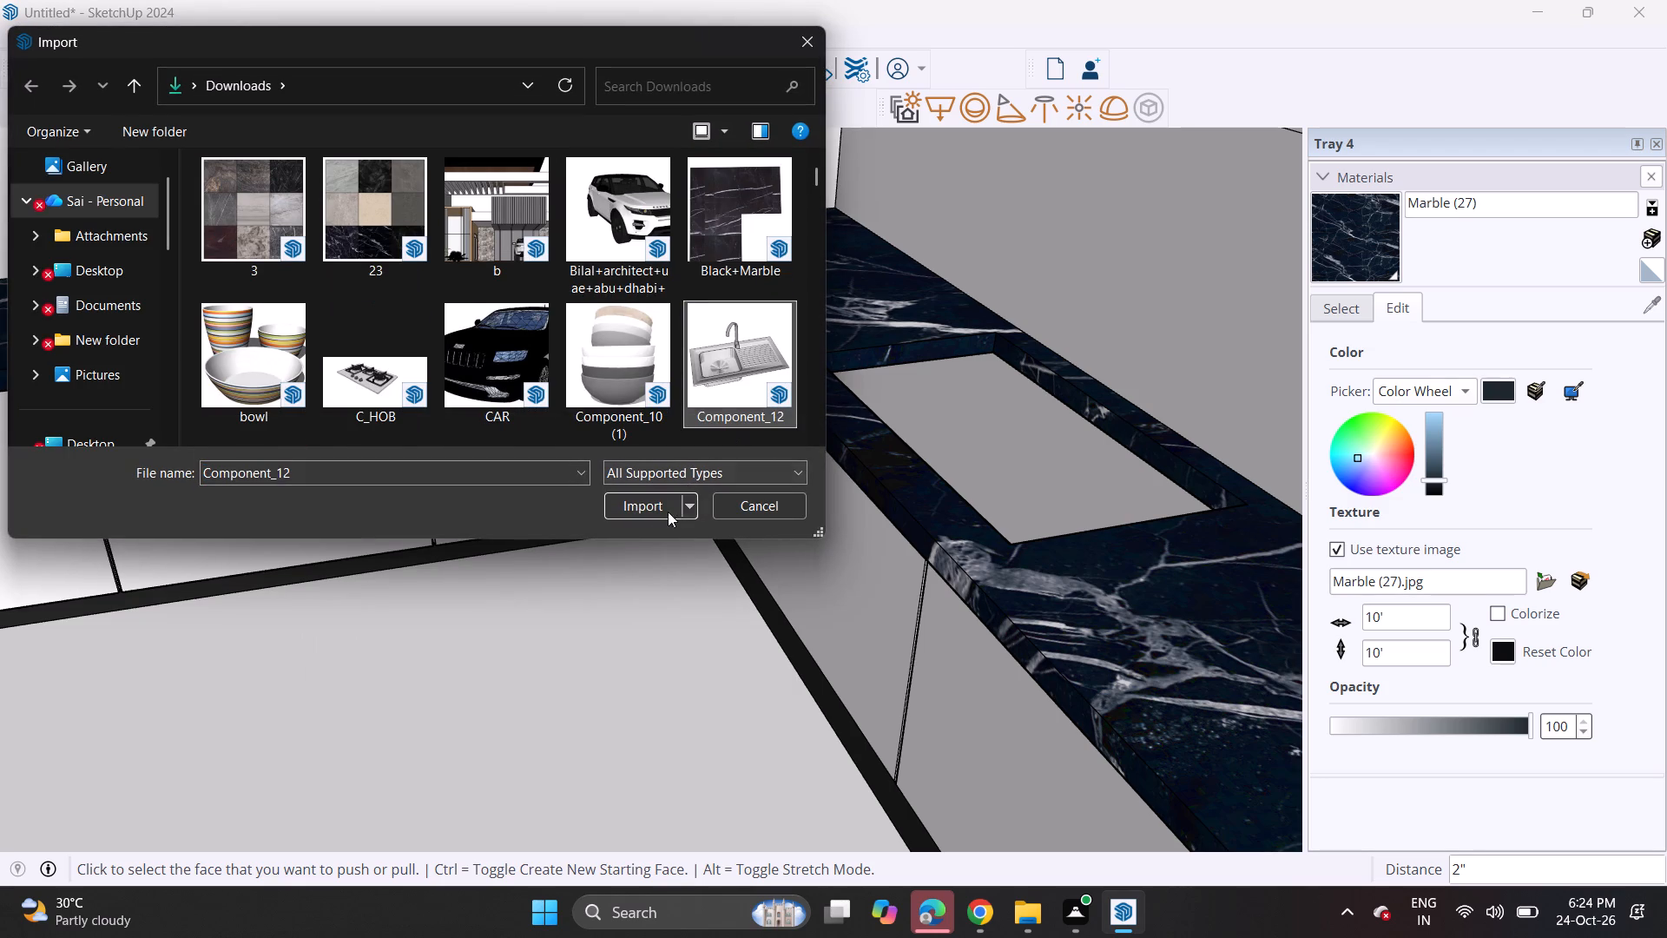
left_click(655, 512)
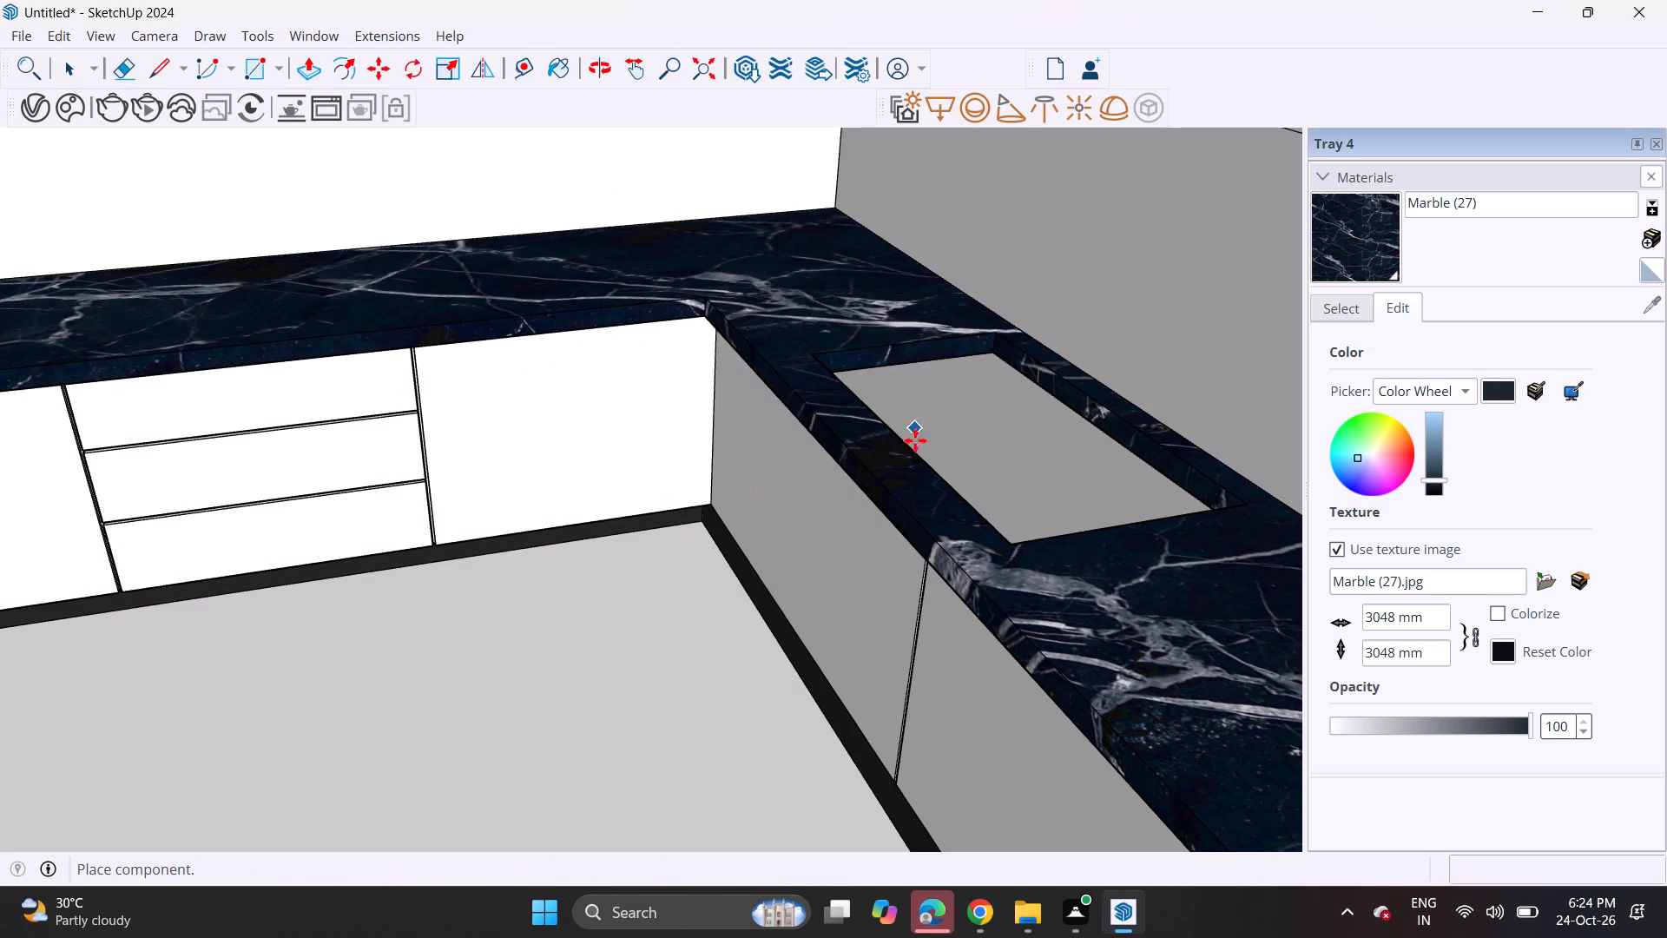
left_click(998, 625)
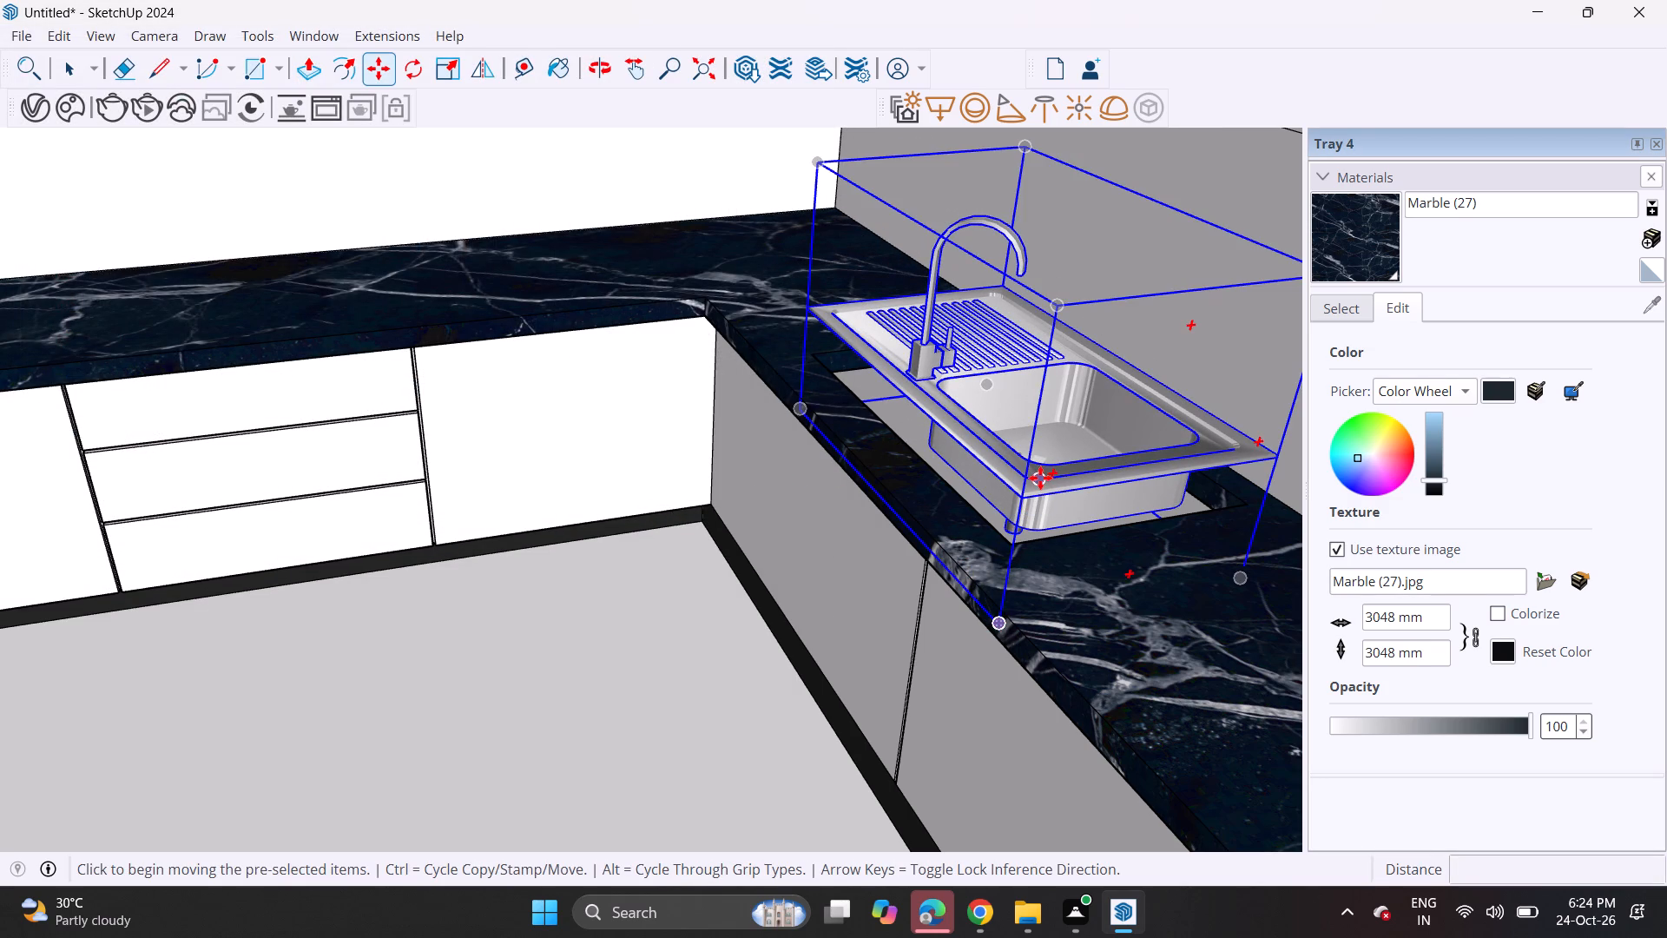
Rotate the sink about half a turn horizontally so its tap side faces the side wall.
left_click(414, 67)
left_click(471, 770)
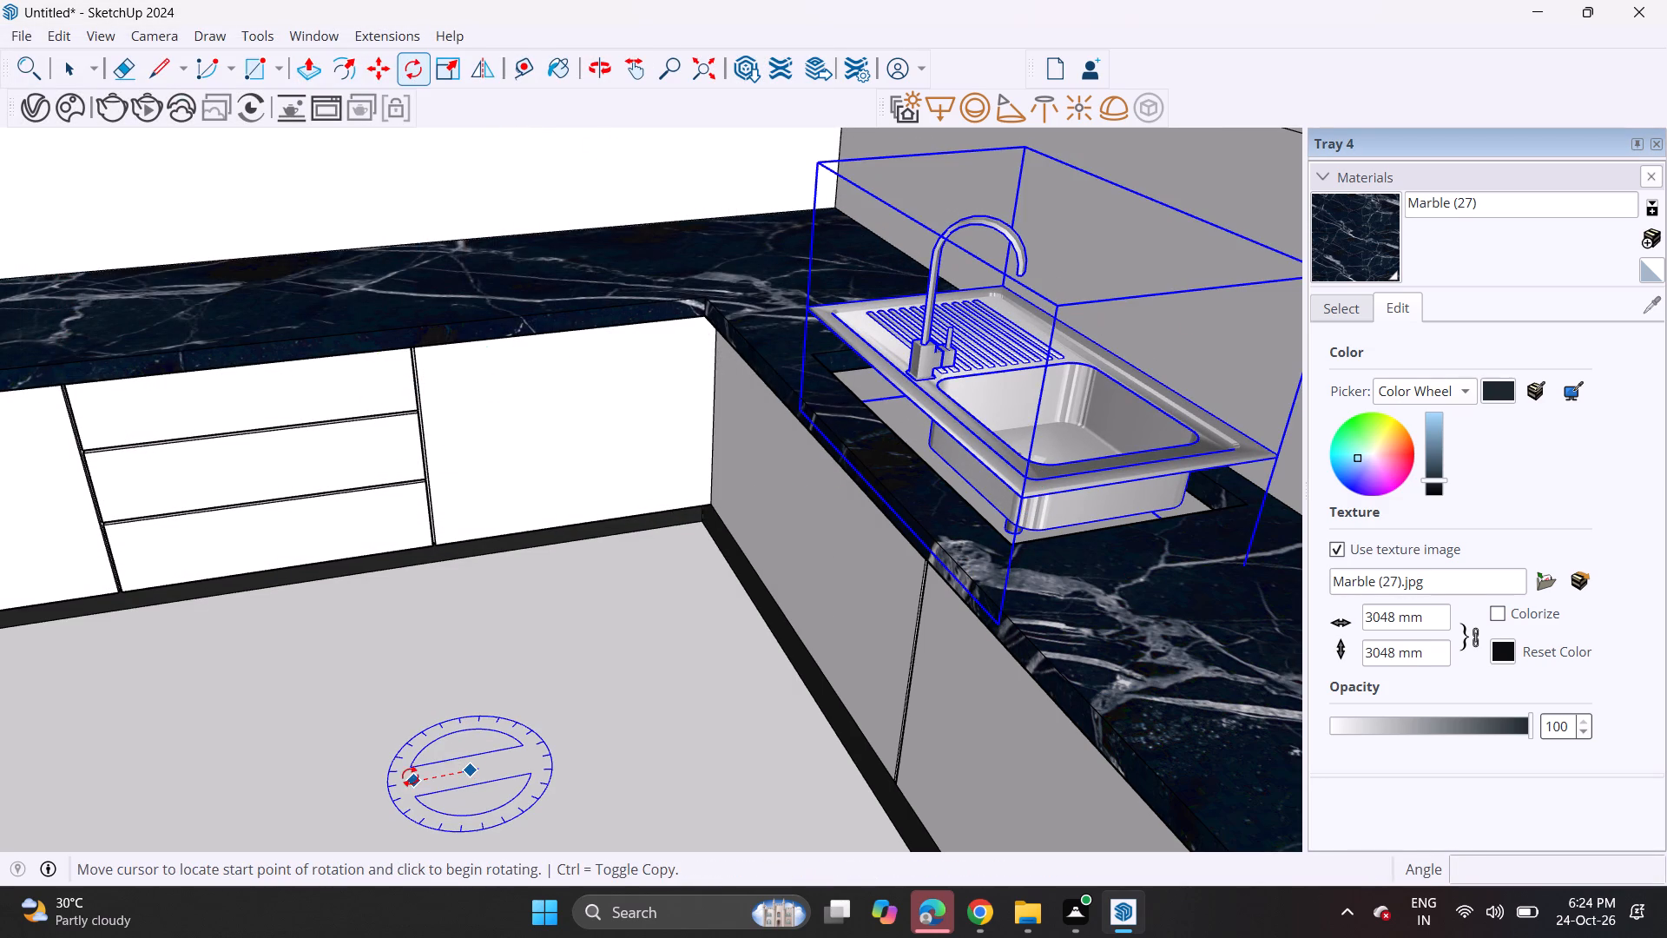
left_click(408, 776)
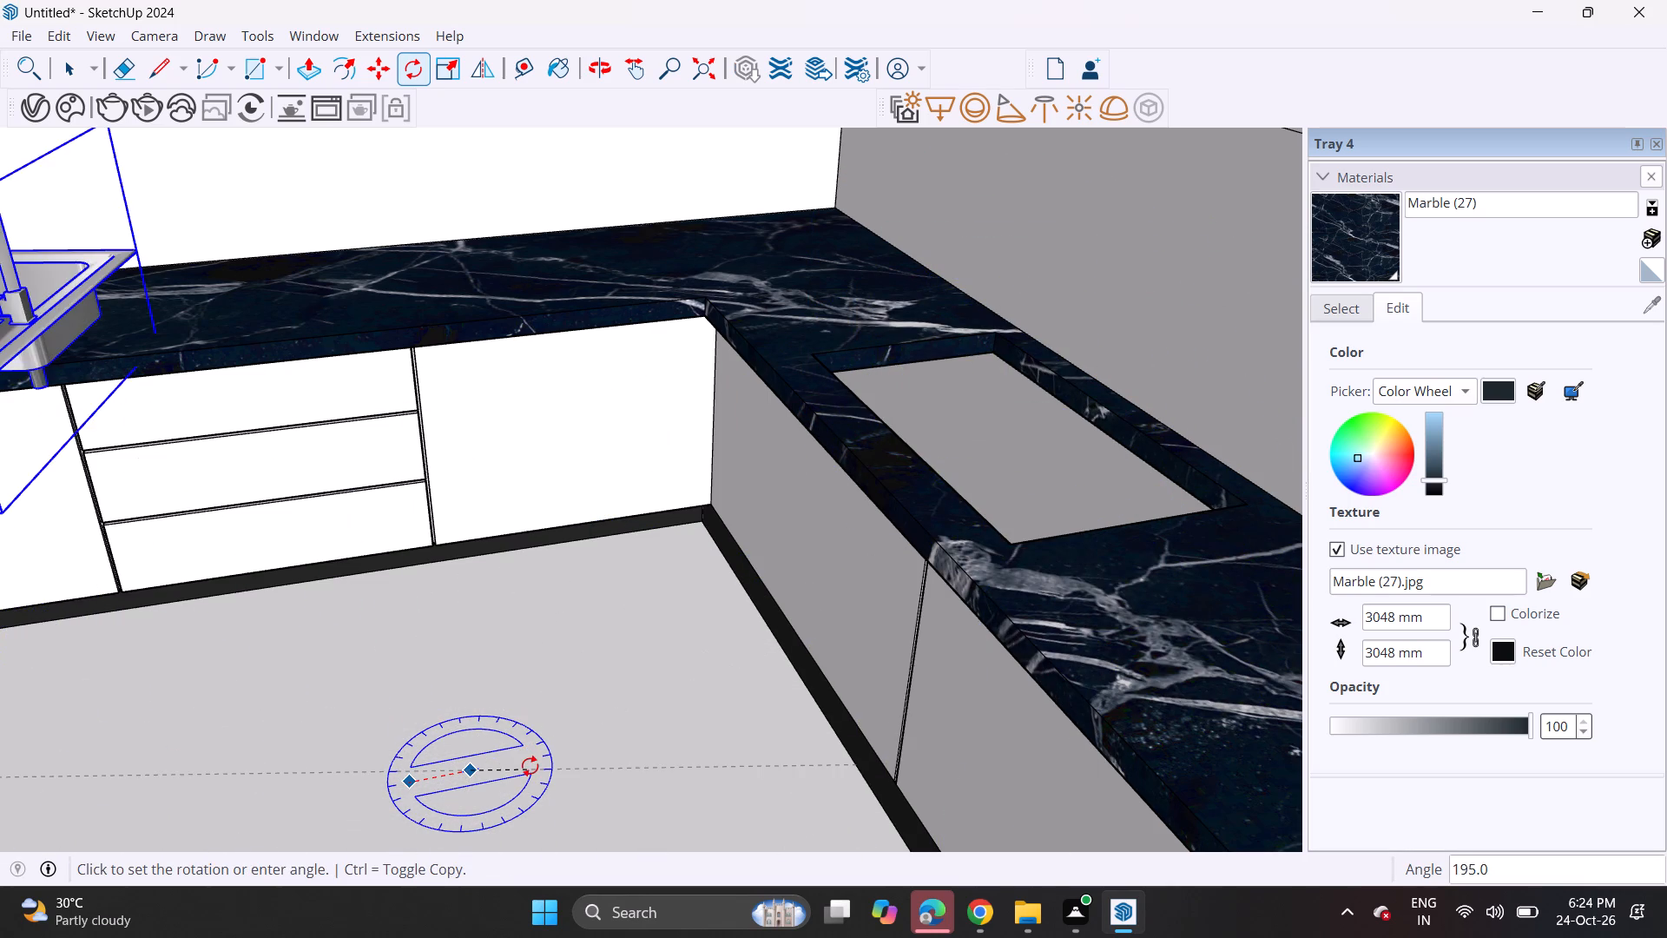
left_click(537, 753)
Move the rotated sink about 7' across the kitchen onto the cutout in the side-run countertop.
scroll(242, 630, "down", 5)
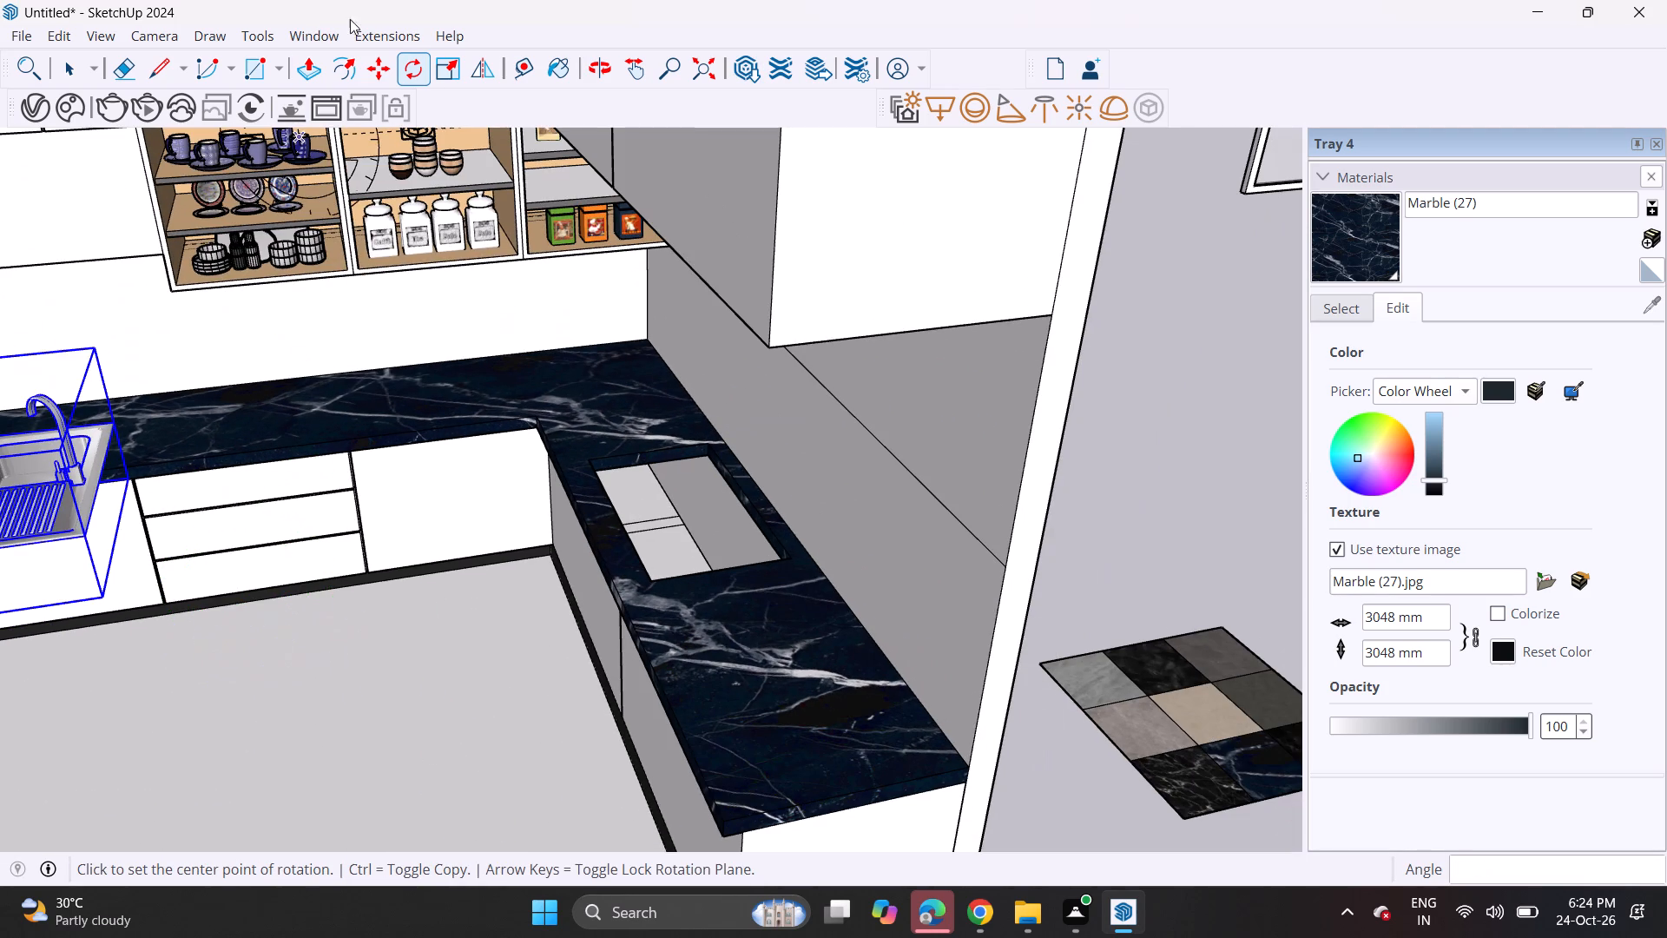
left_click(380, 65)
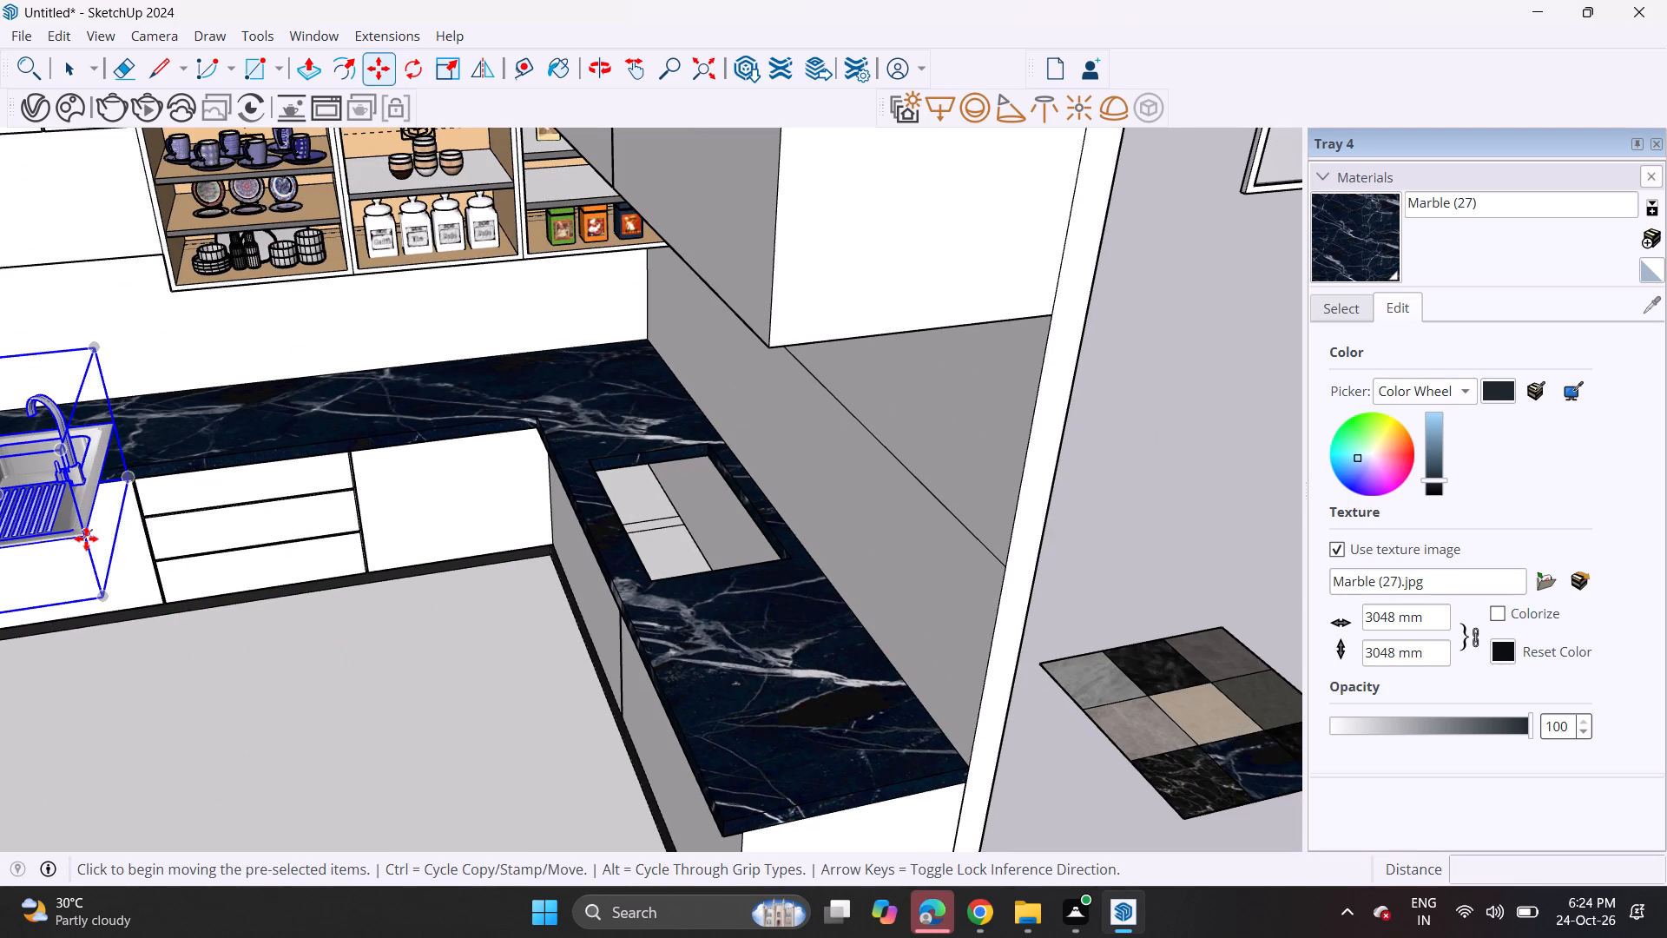
left_click(85, 538)
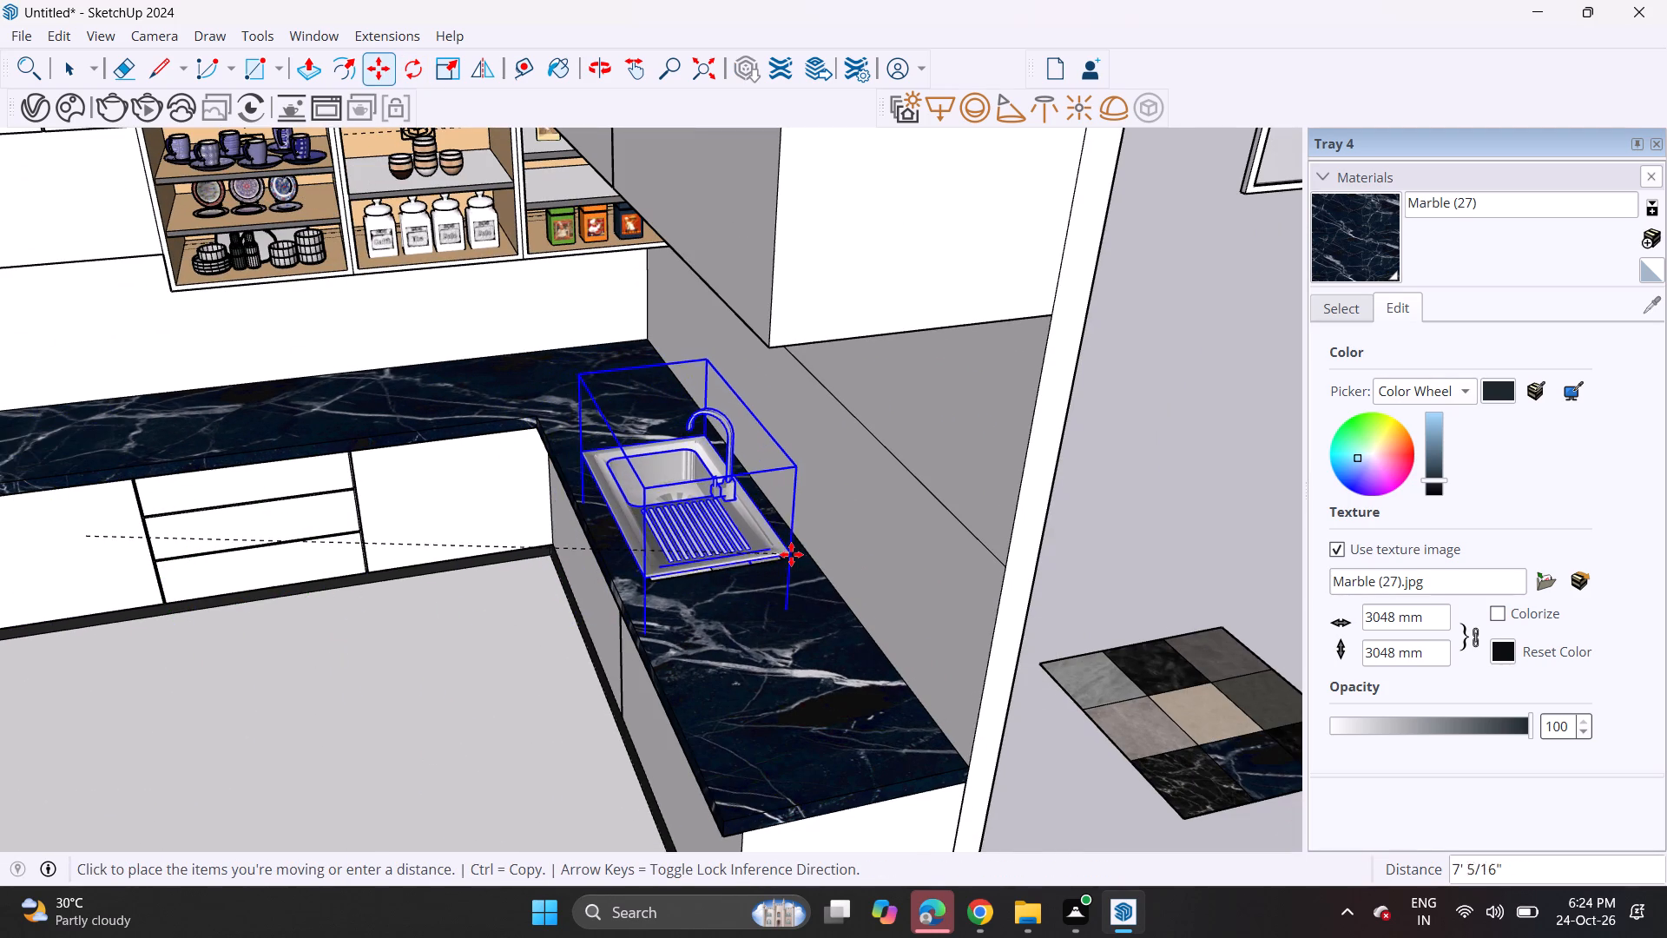
left_click(794, 555)
middle_click_drag(608, 571, 847, 555)
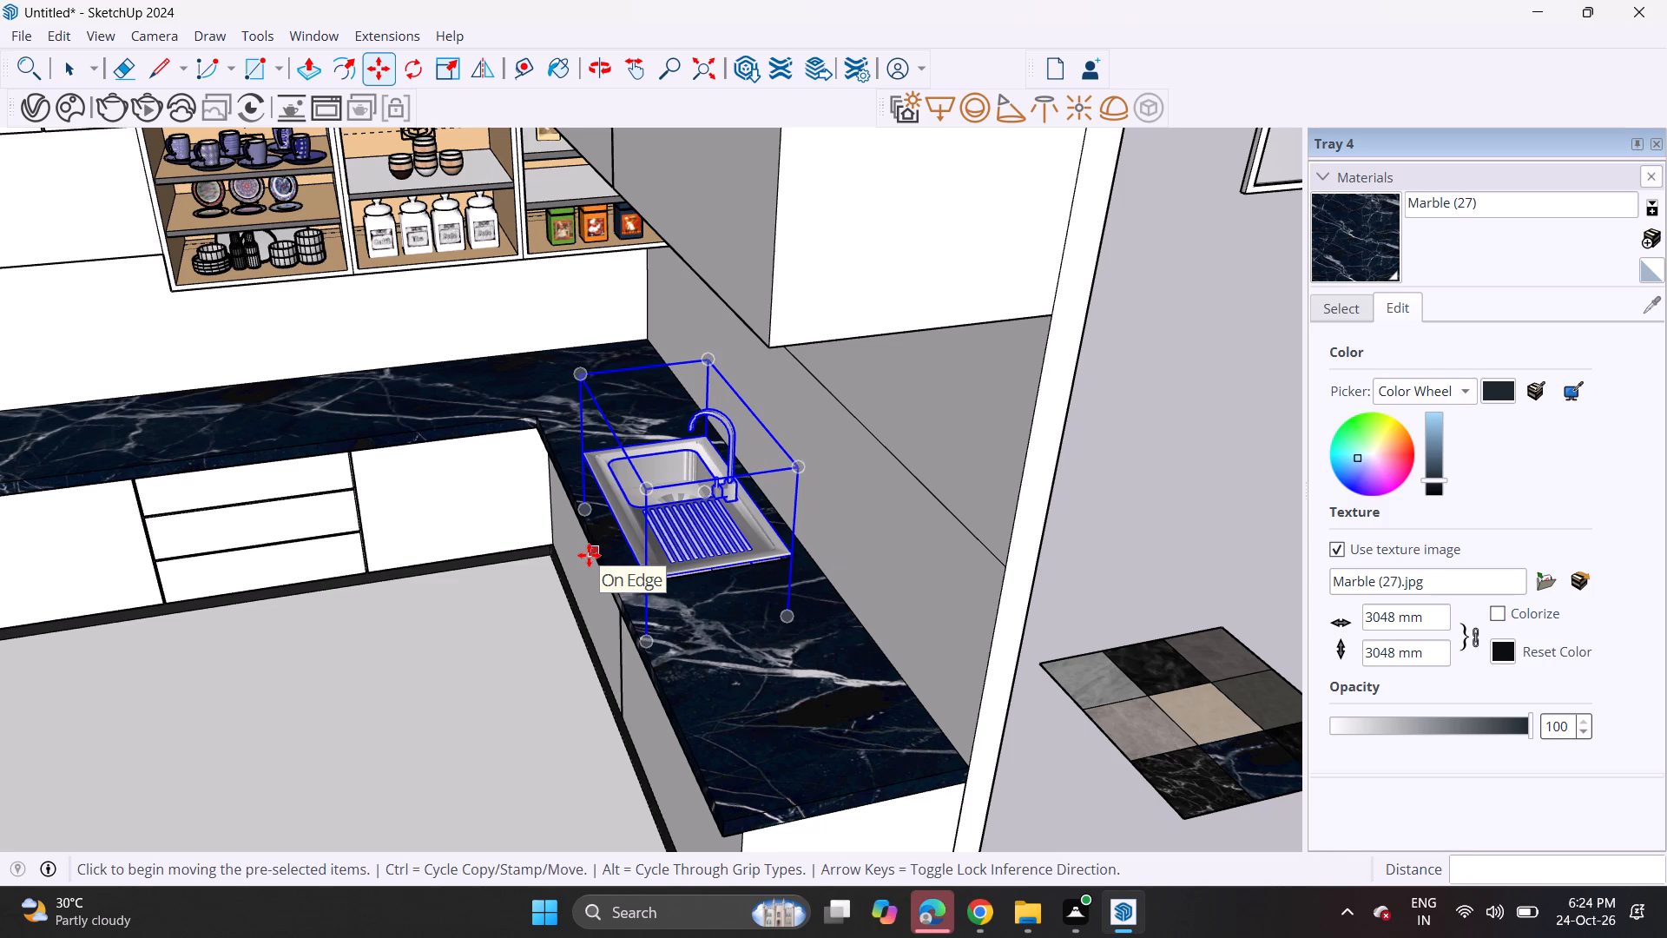
middle_click_drag(607, 522, 720, 563)
scroll(750, 604, "up", 3)
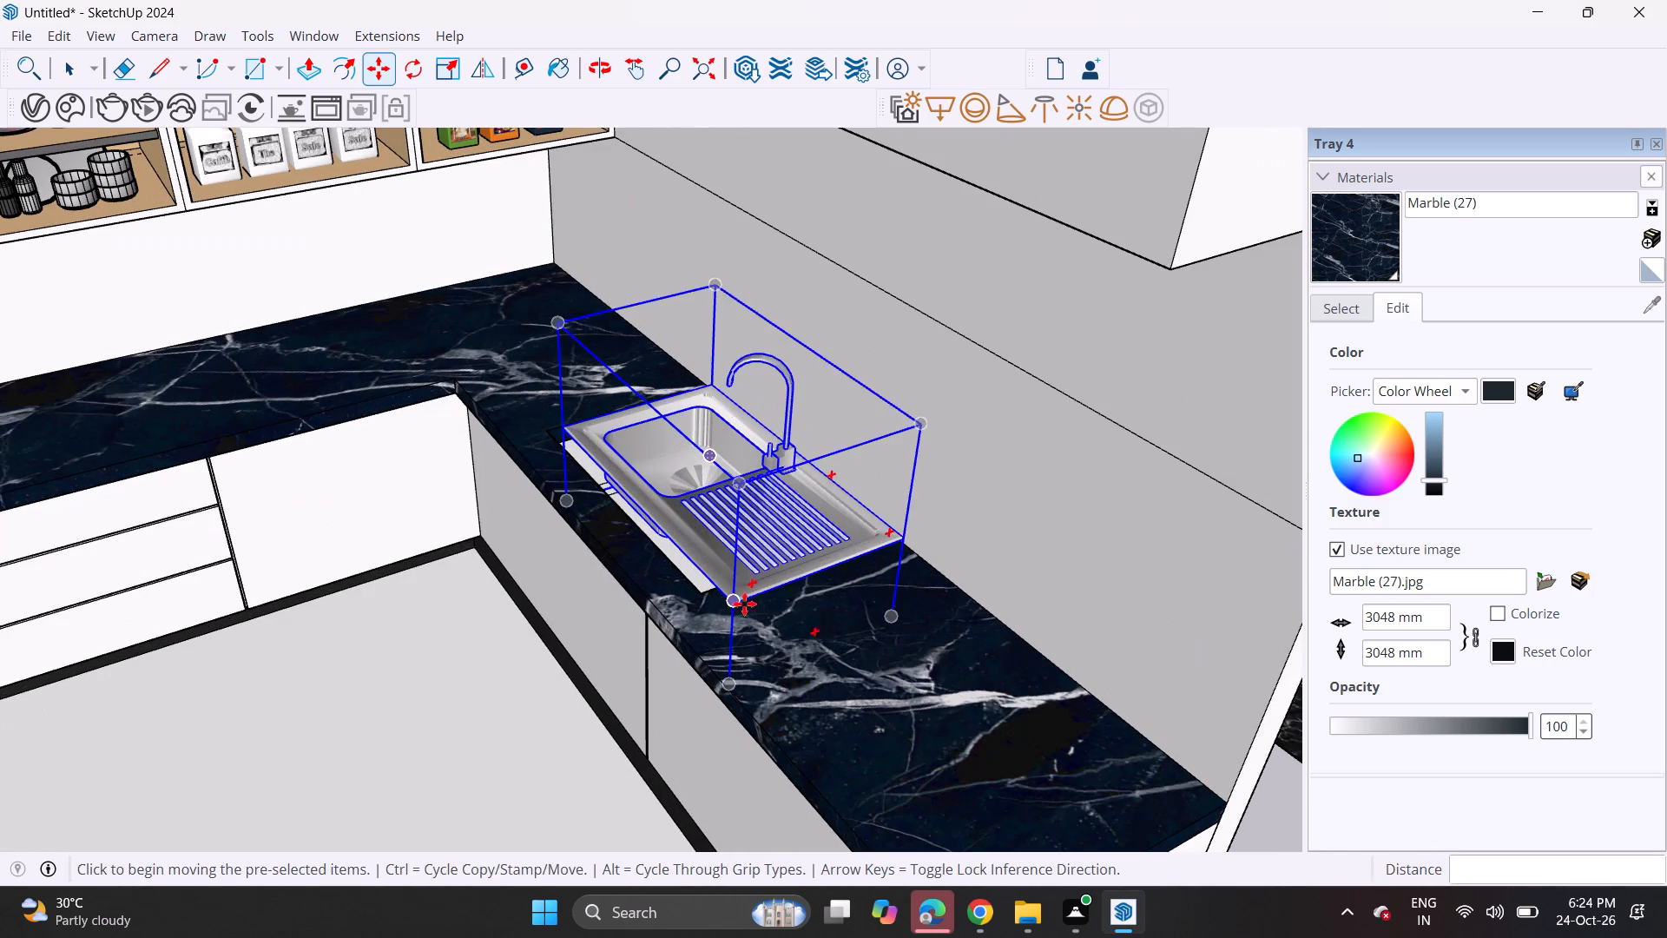
Move the sink down into the side-run countertop cutout and align its front corner at the draining-board end with the cutout's corner.
left_click(744, 604)
middle_click_drag(688, 577, 859, 509)
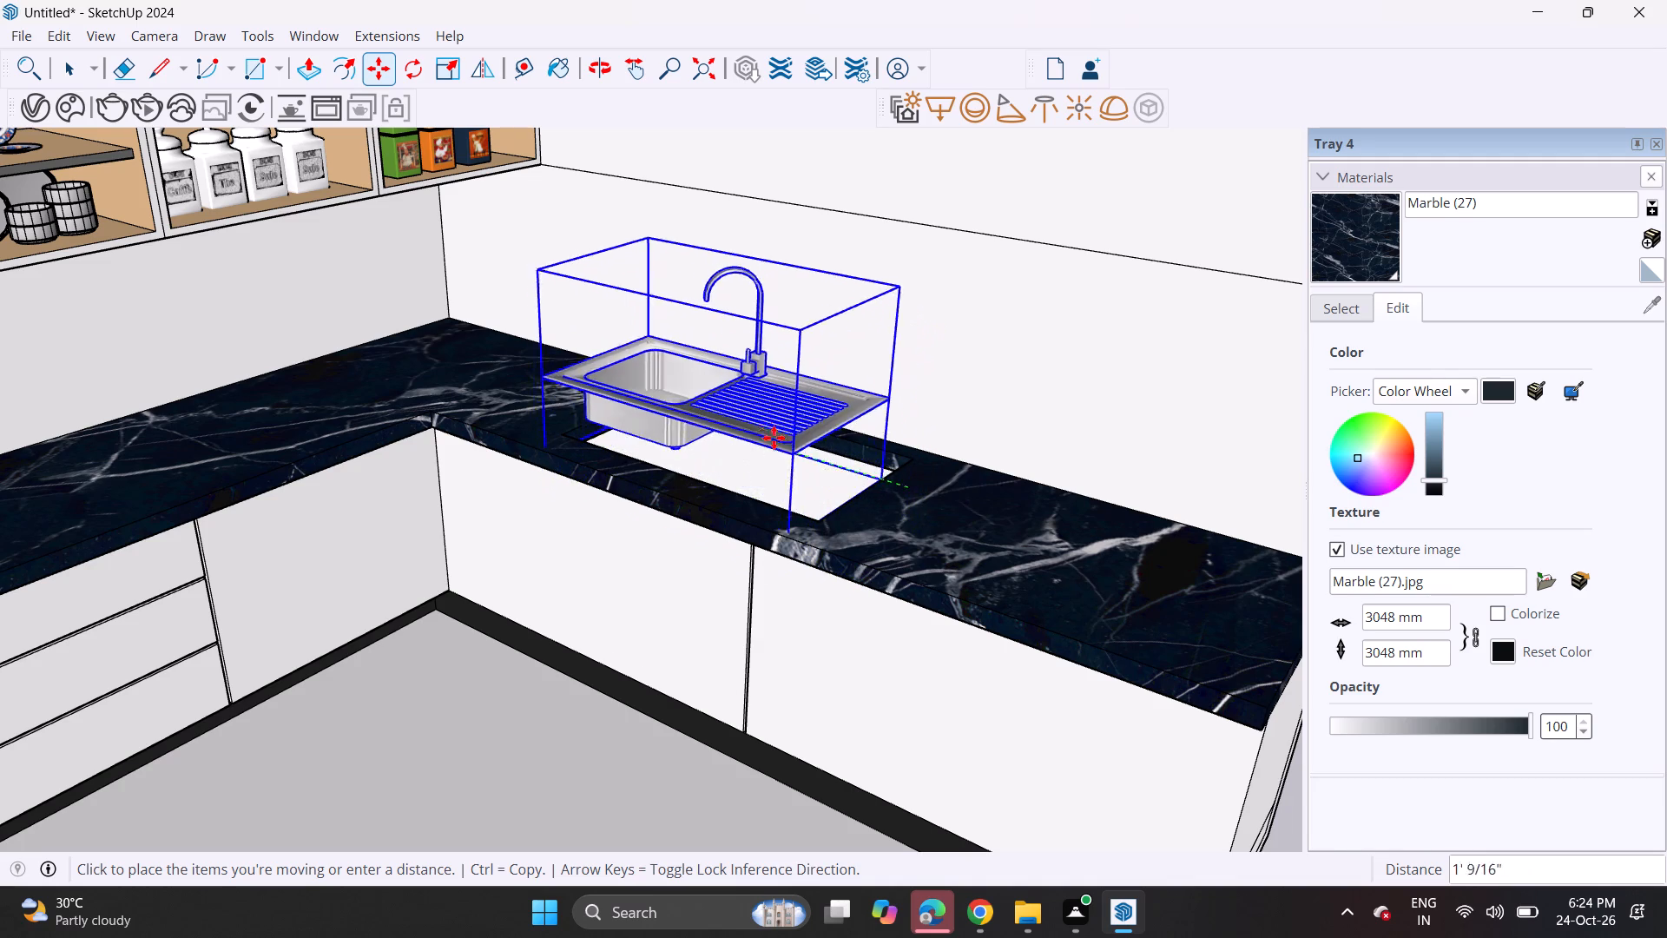
left_click(787, 457)
middle_click_drag(807, 448, 406, 351)
left_click(541, 389)
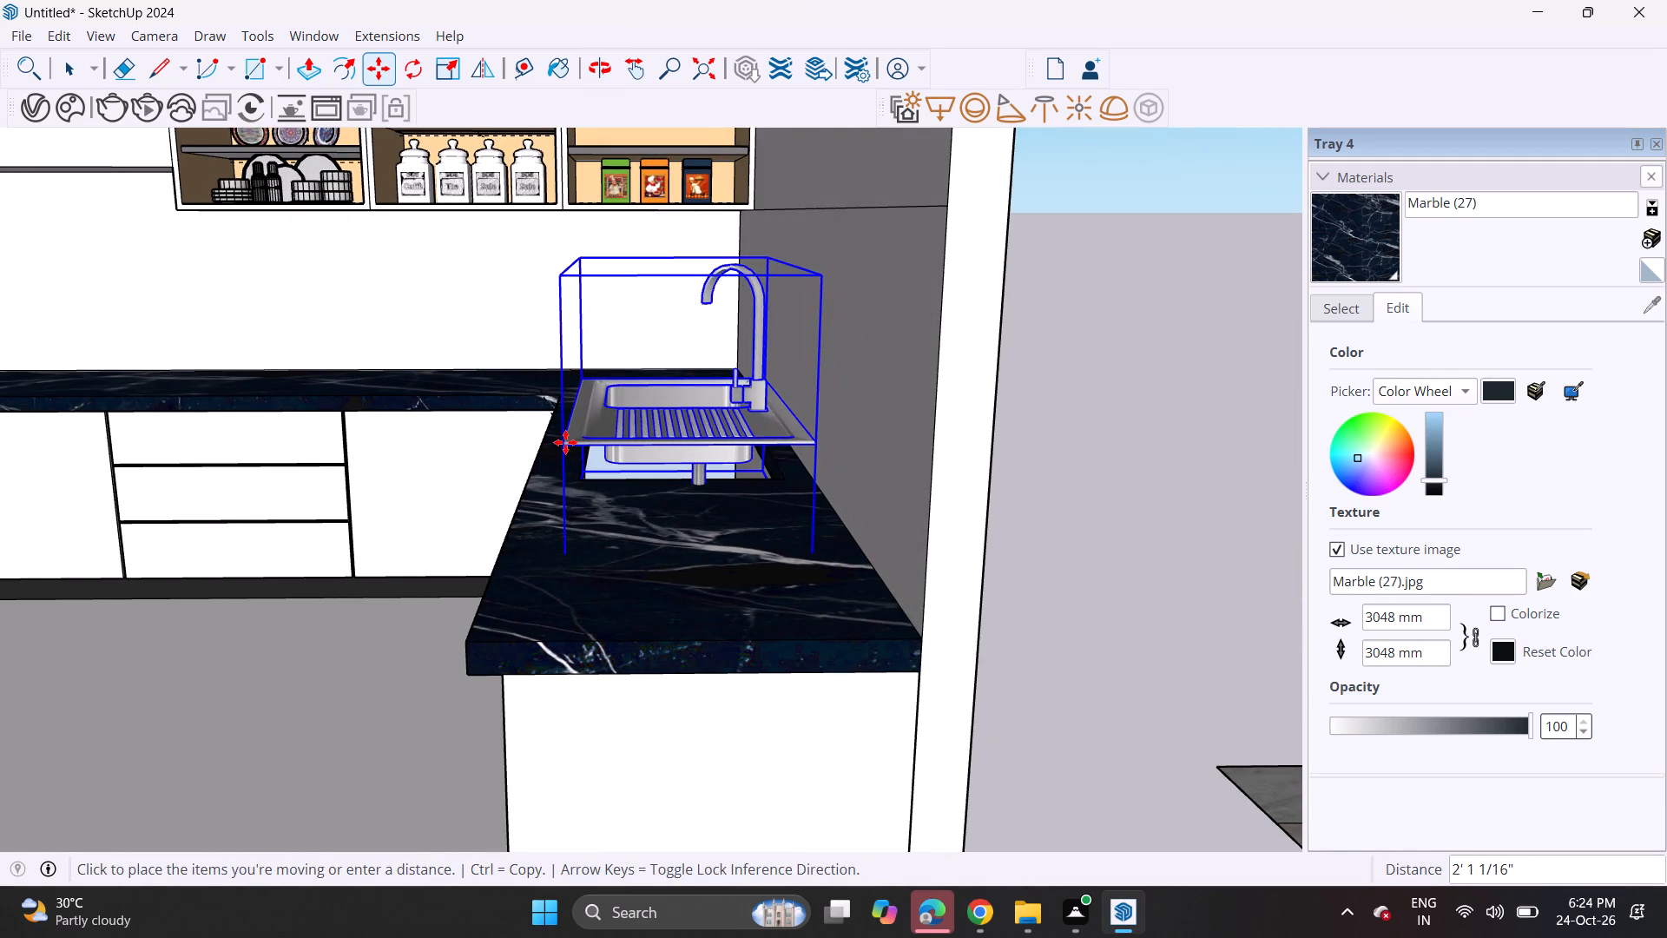
left_click(565, 442)
middle_click_drag(503, 483, 944, 532)
middle_click_drag(930, 513, 758, 448)
middle_click_drag(624, 424, 801, 514)
left_click(1094, 377)
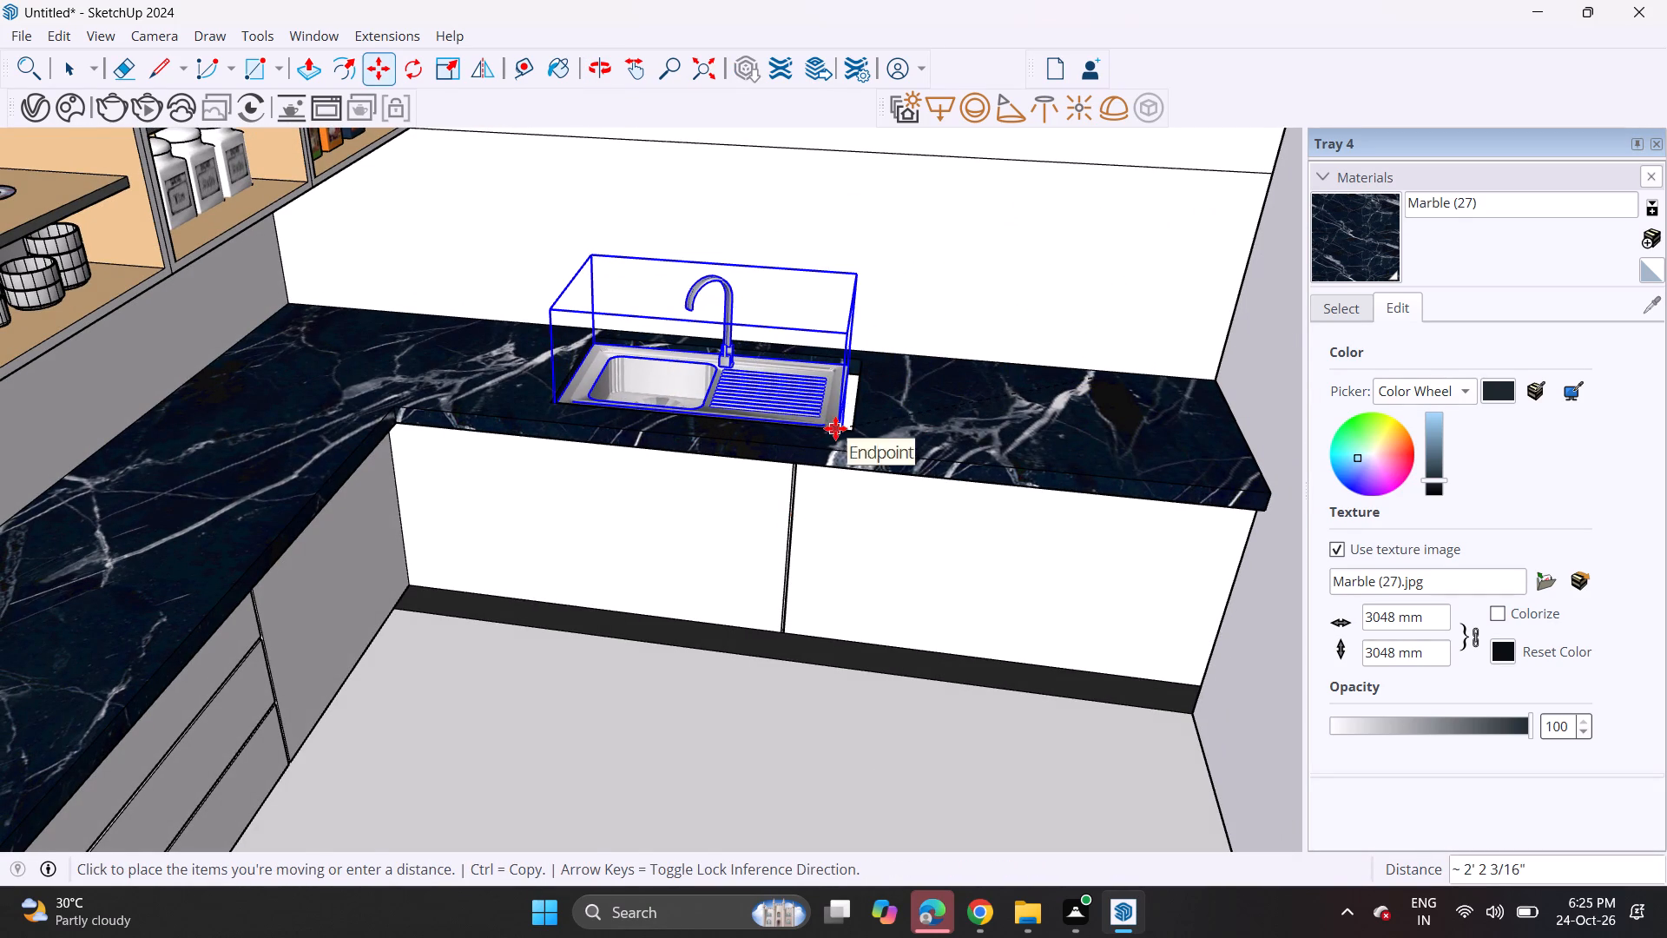
left_click(844, 430)
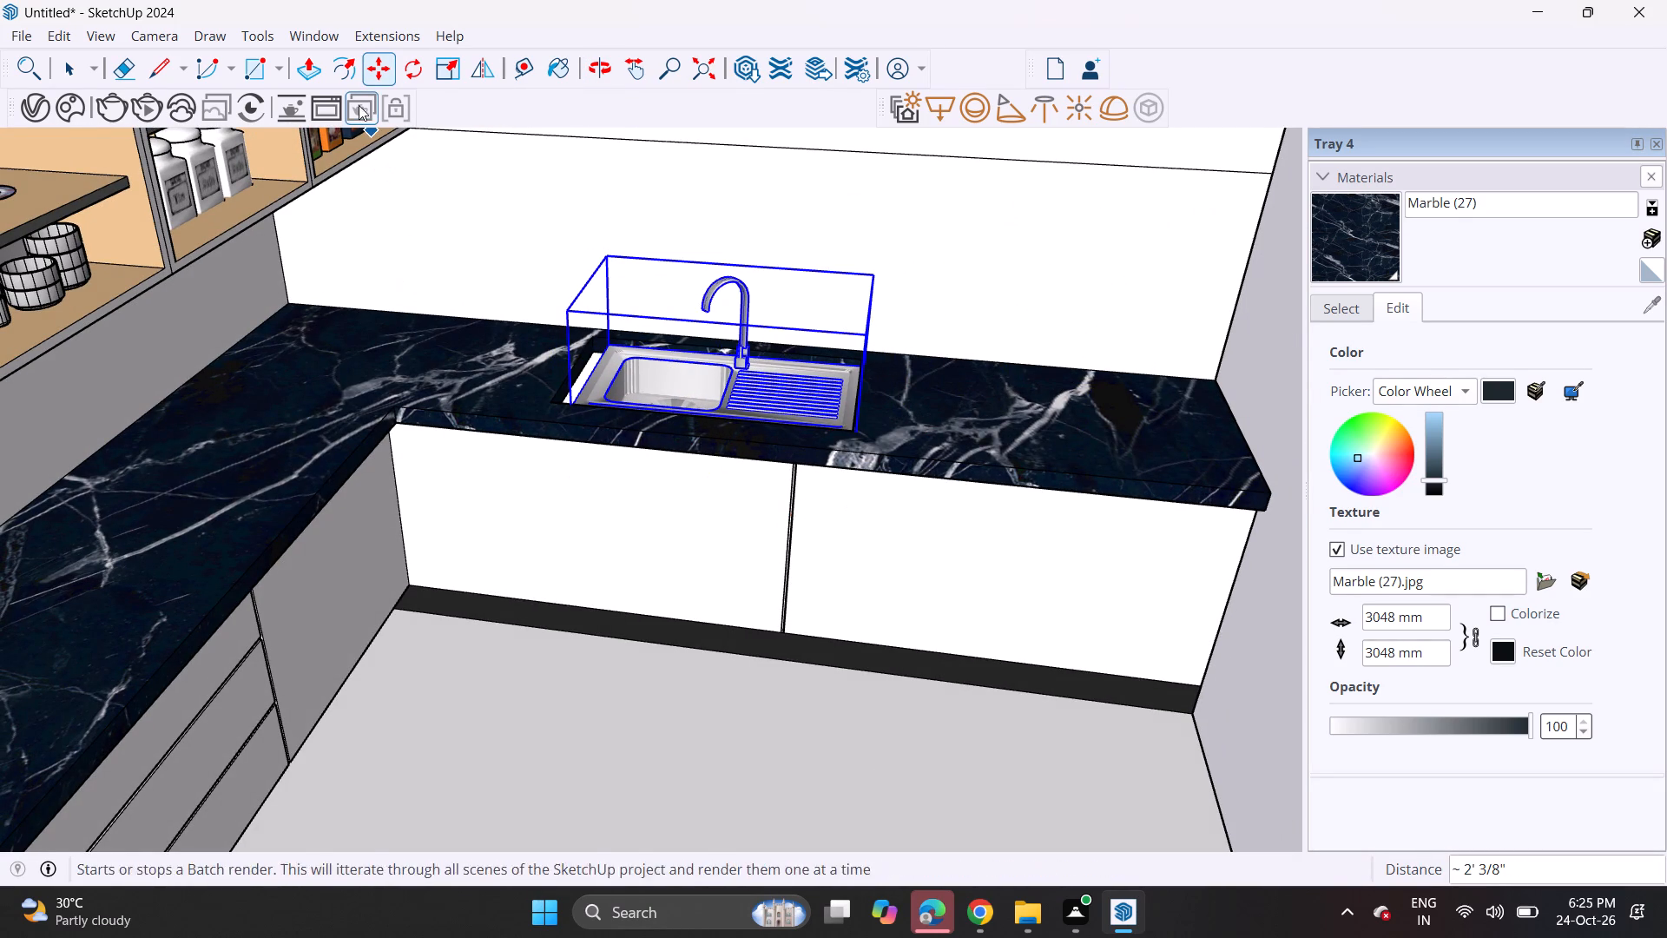
Scale the sink lengthwise by 1.12 on the green axis from its basin end to cover the open end of the cutout.
left_click(445, 57)
scroll(609, 329, "up", 3)
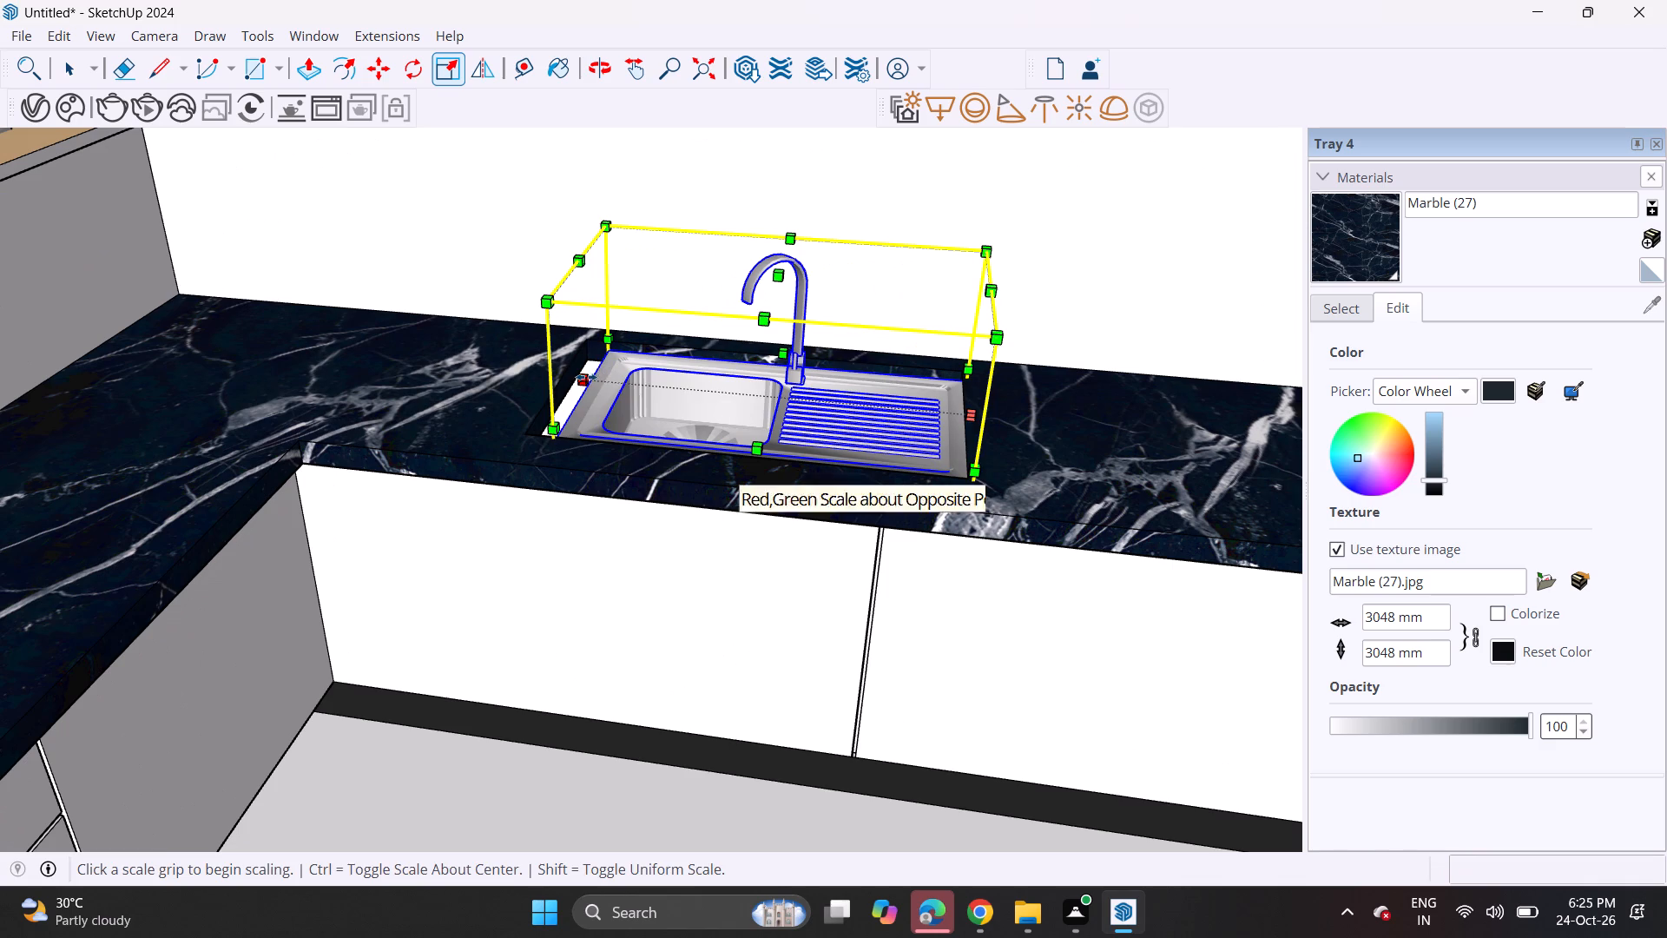
left_click(586, 377)
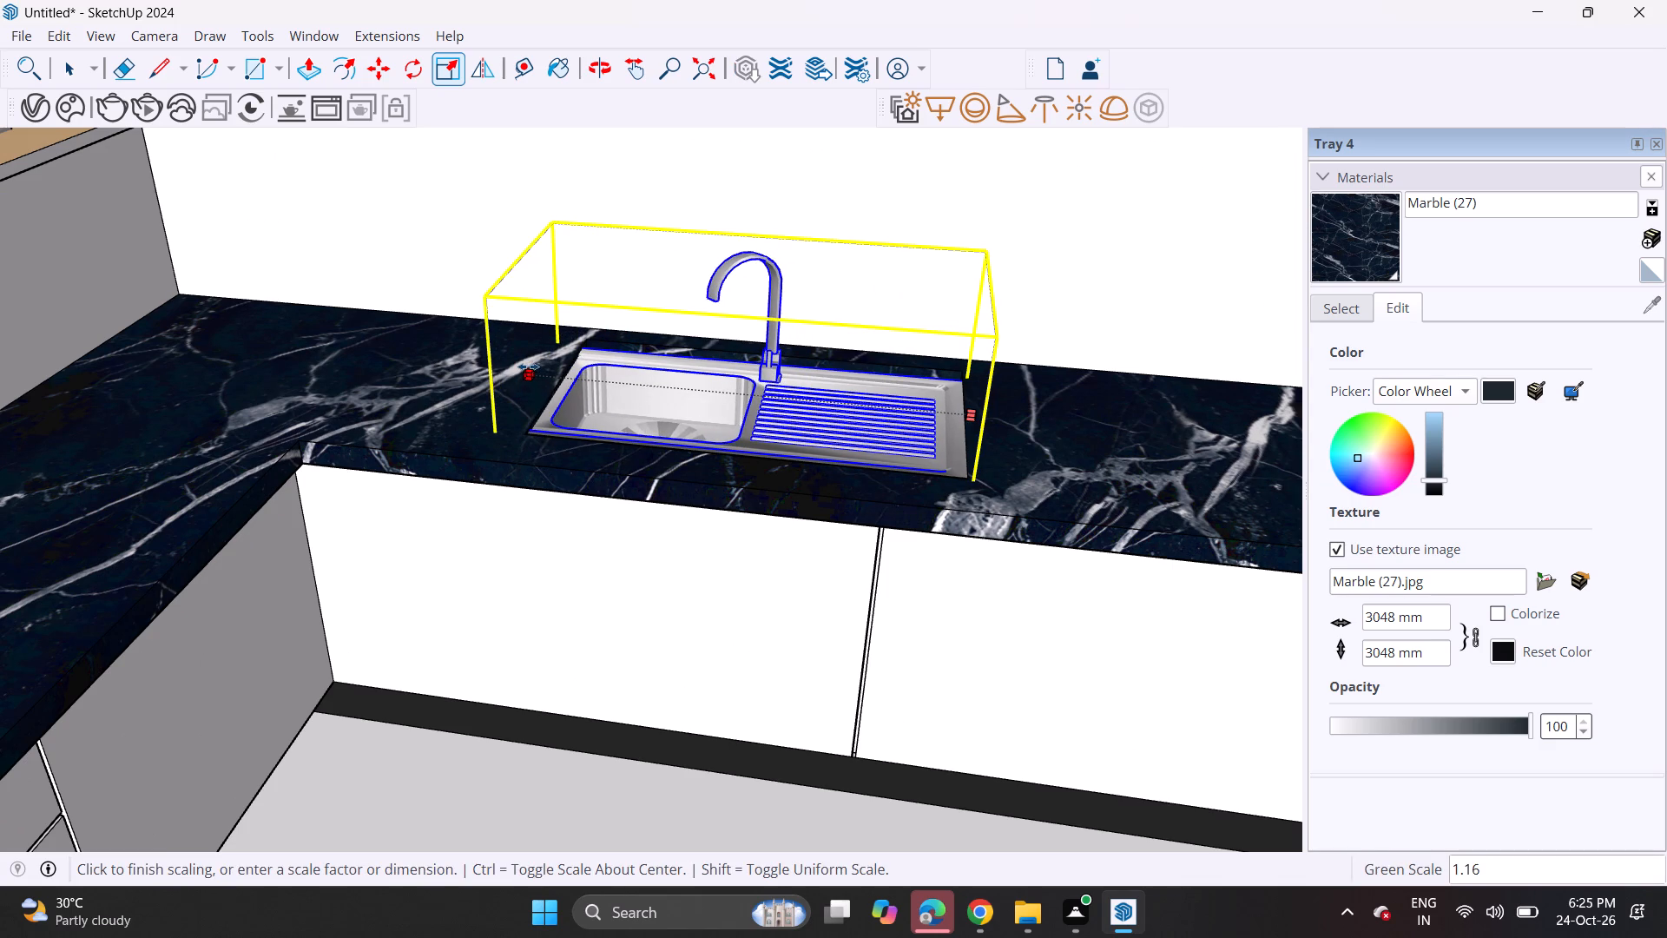
left_click(538, 371)
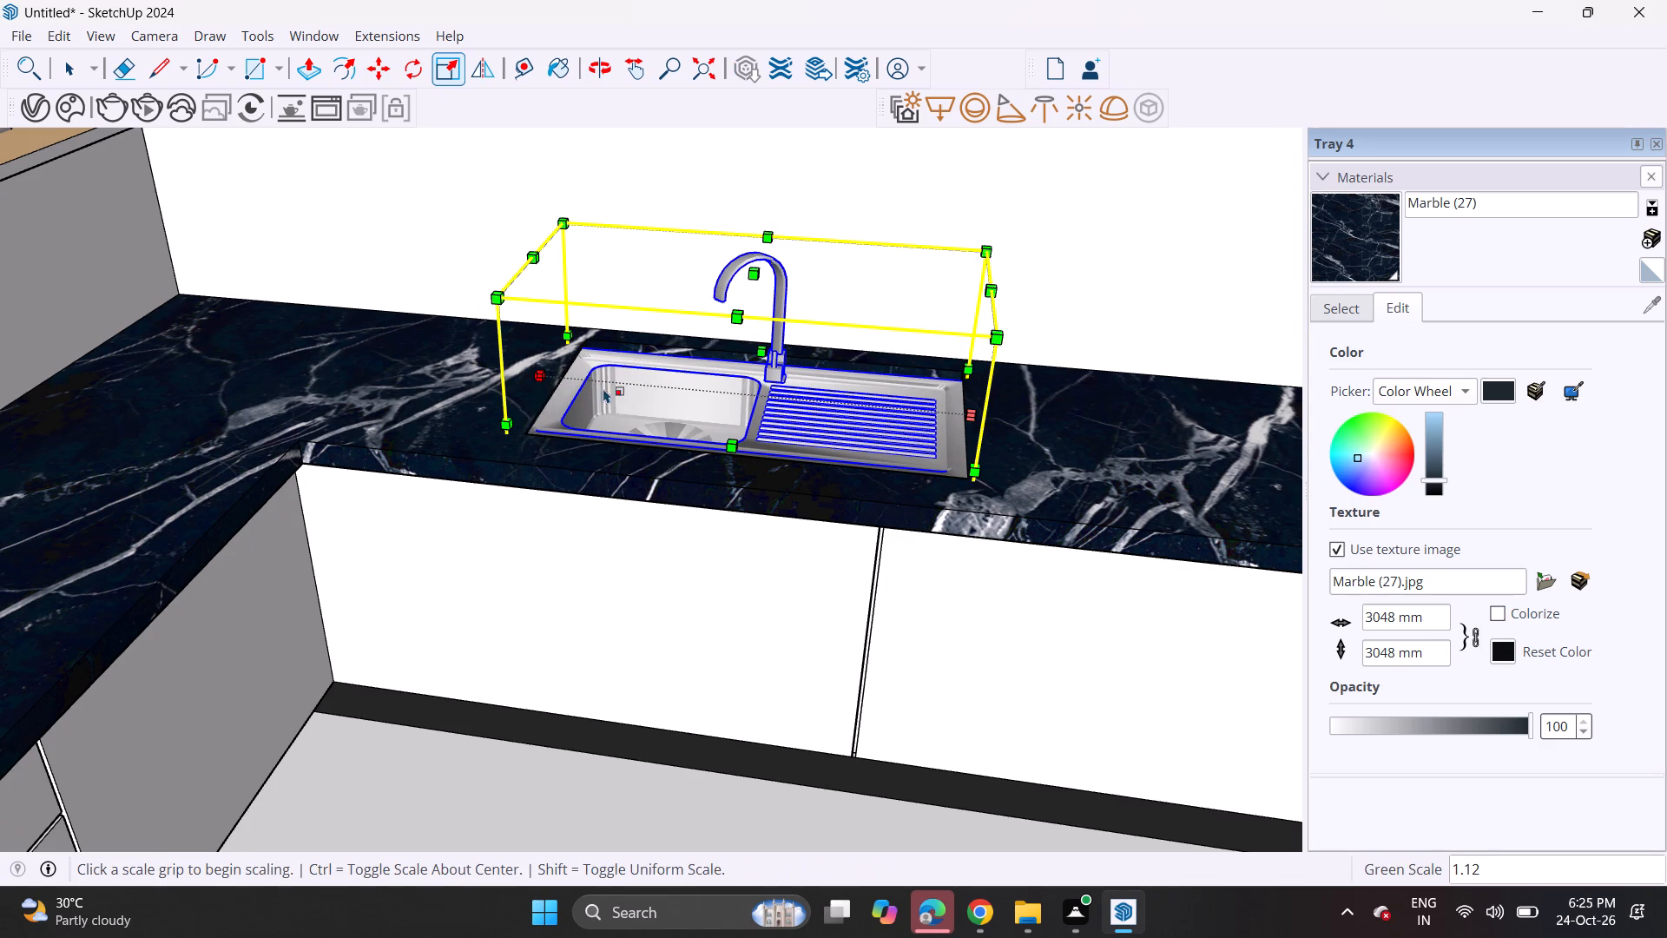
middle_click_drag(651, 388, 343, 310)
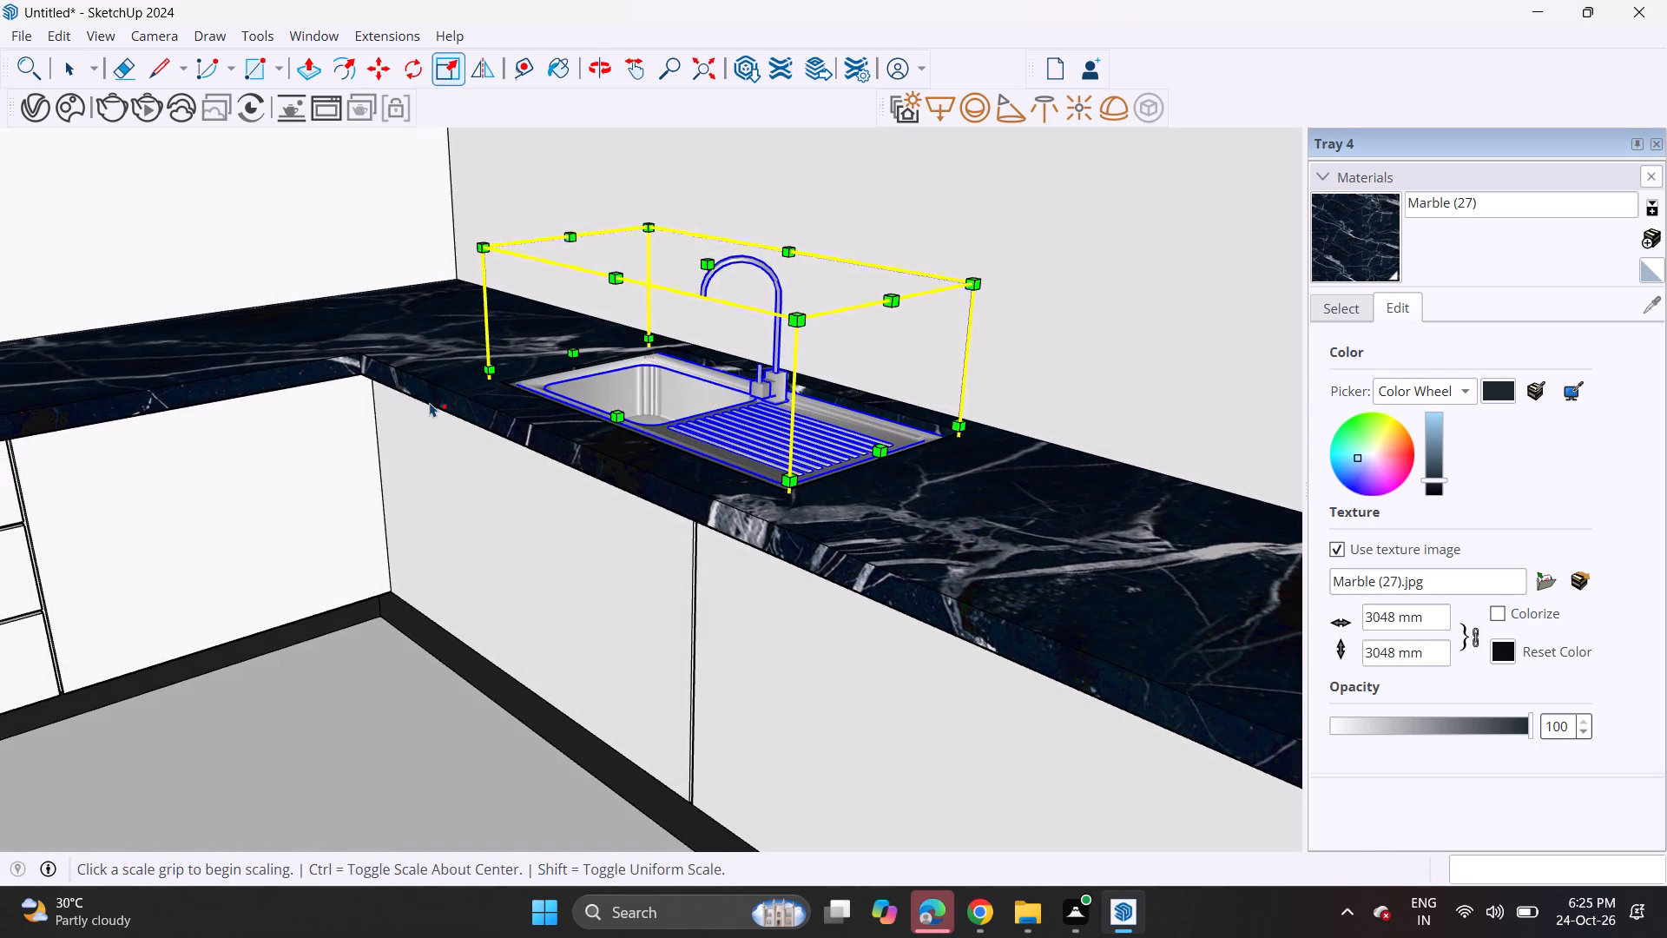
key("space")
left_click(439, 507)
Scale the sink again from its basin end to 0.97 on the green axis for a closer fit to the cutout.
scroll(438, 506, "down", 4)
middle_click_drag(449, 477, 655, 435, "shift")
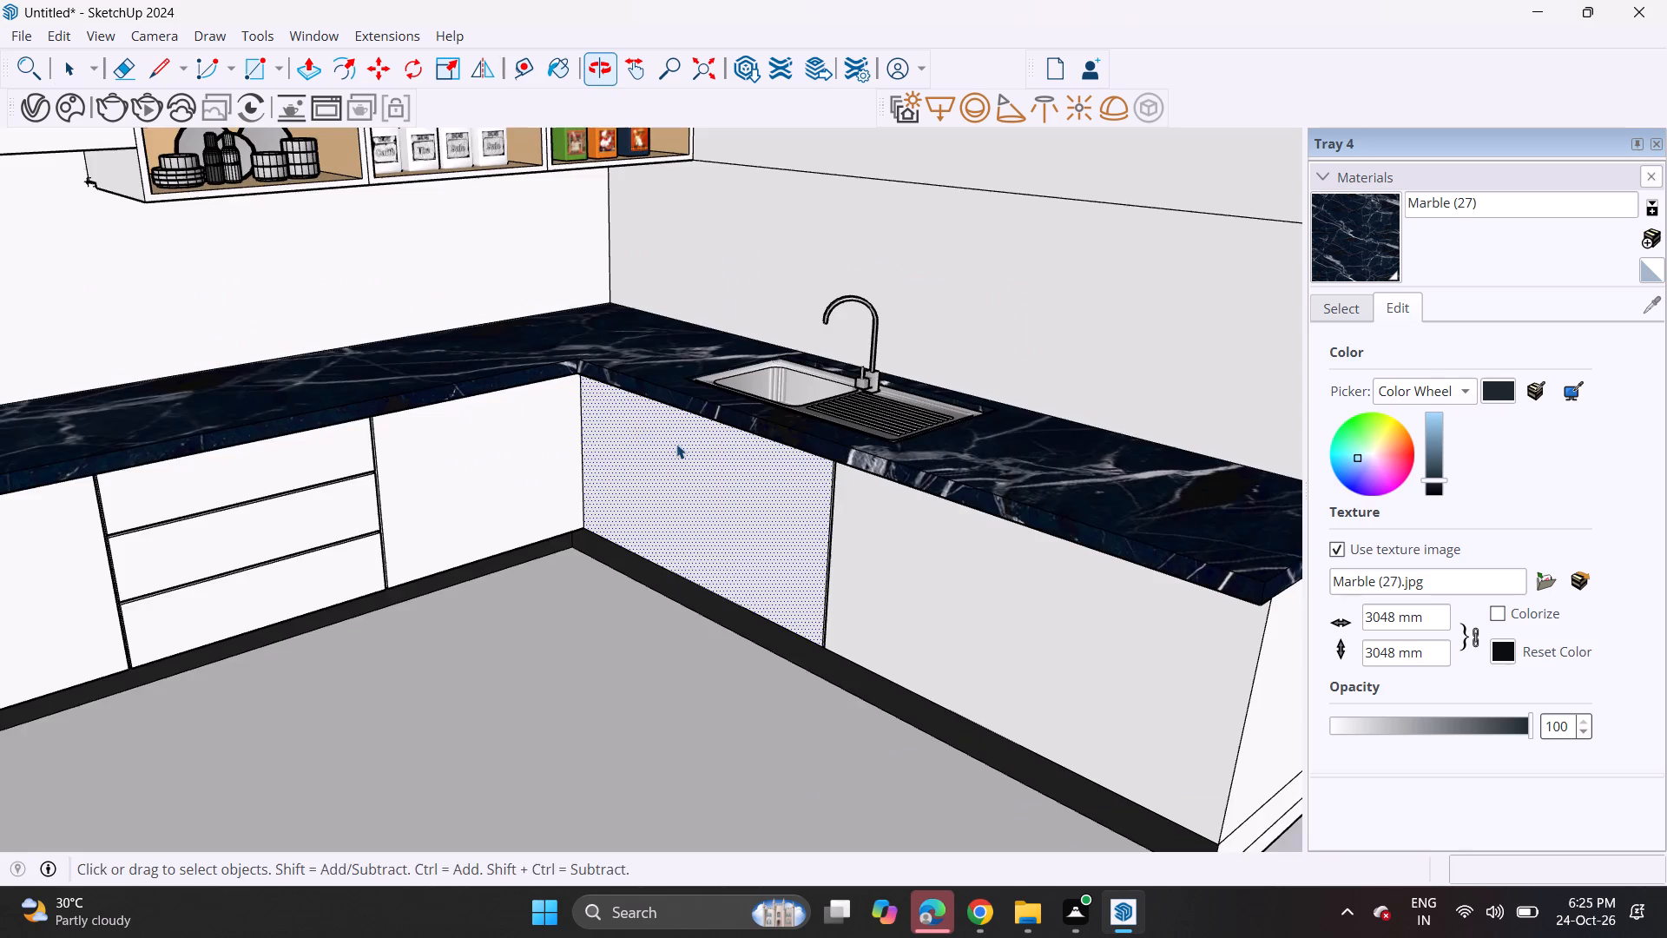
middle_click_drag(672, 444, 333, 373)
scroll(330, 372, "up", 1)
middle_click_drag(330, 372, 700, 419, "shift")
scroll(683, 419, "down", 5)
middle_click_drag(621, 416, 678, 476)
middle_click_drag(699, 505, 736, 557)
scroll(1111, 535, "down", 1)
scroll(1111, 535, "up", 7)
scroll(1058, 500, "down", 1)
scroll(1058, 500, "up", 3)
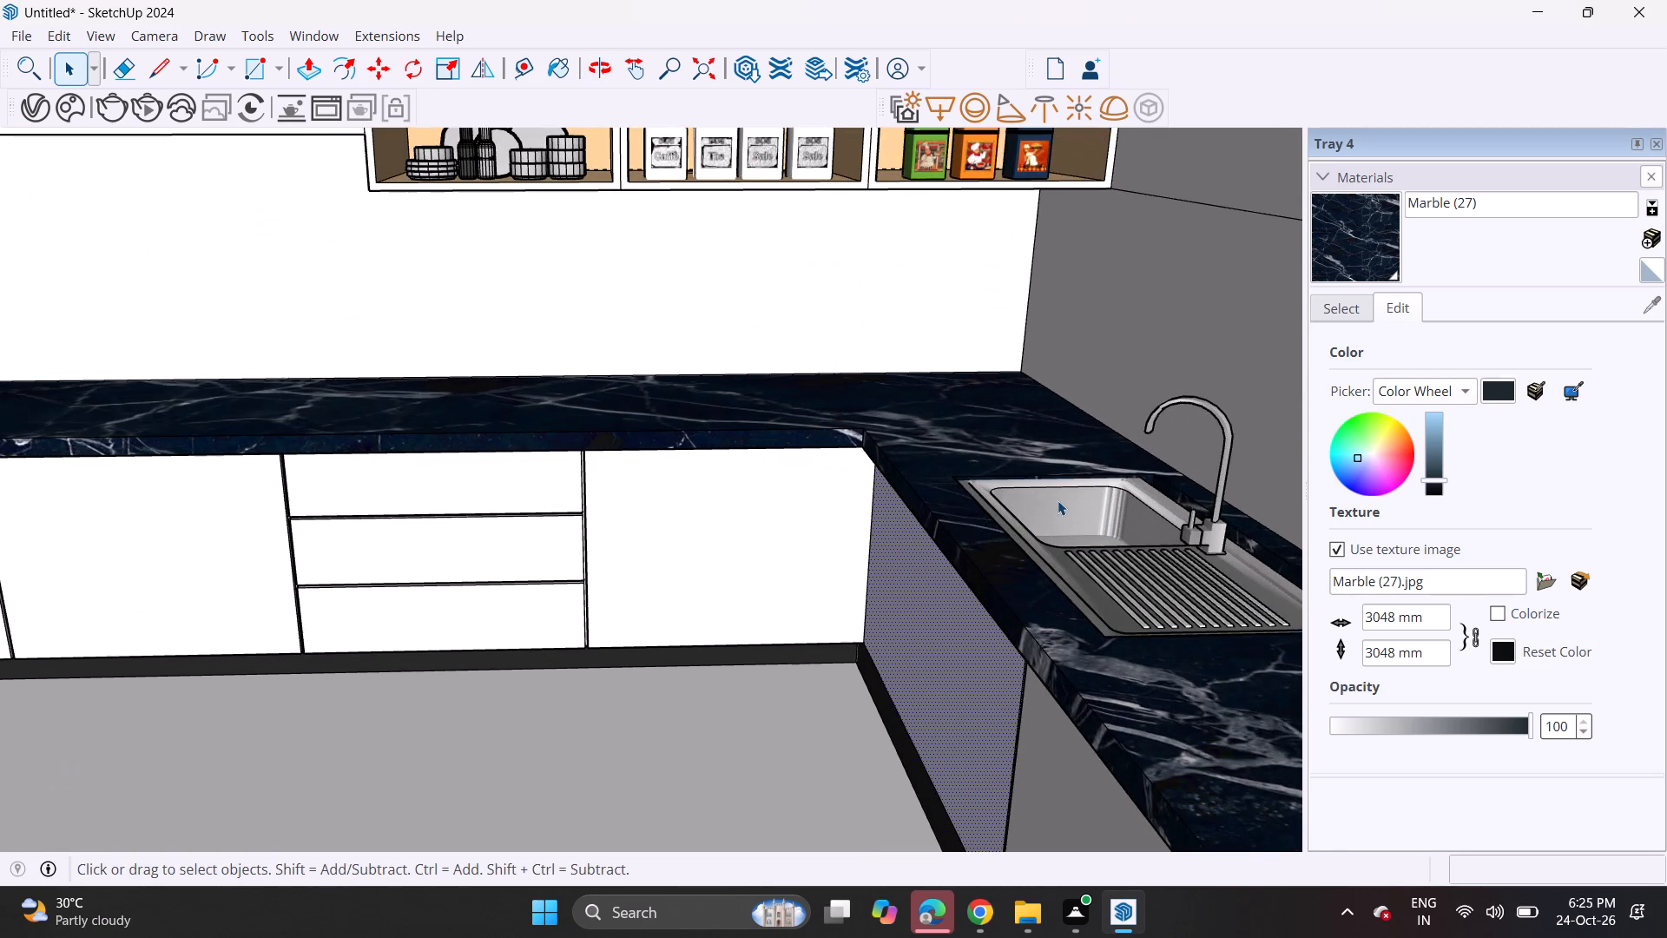
left_click(1058, 500)
middle_click_drag(886, 469, 954, 533)
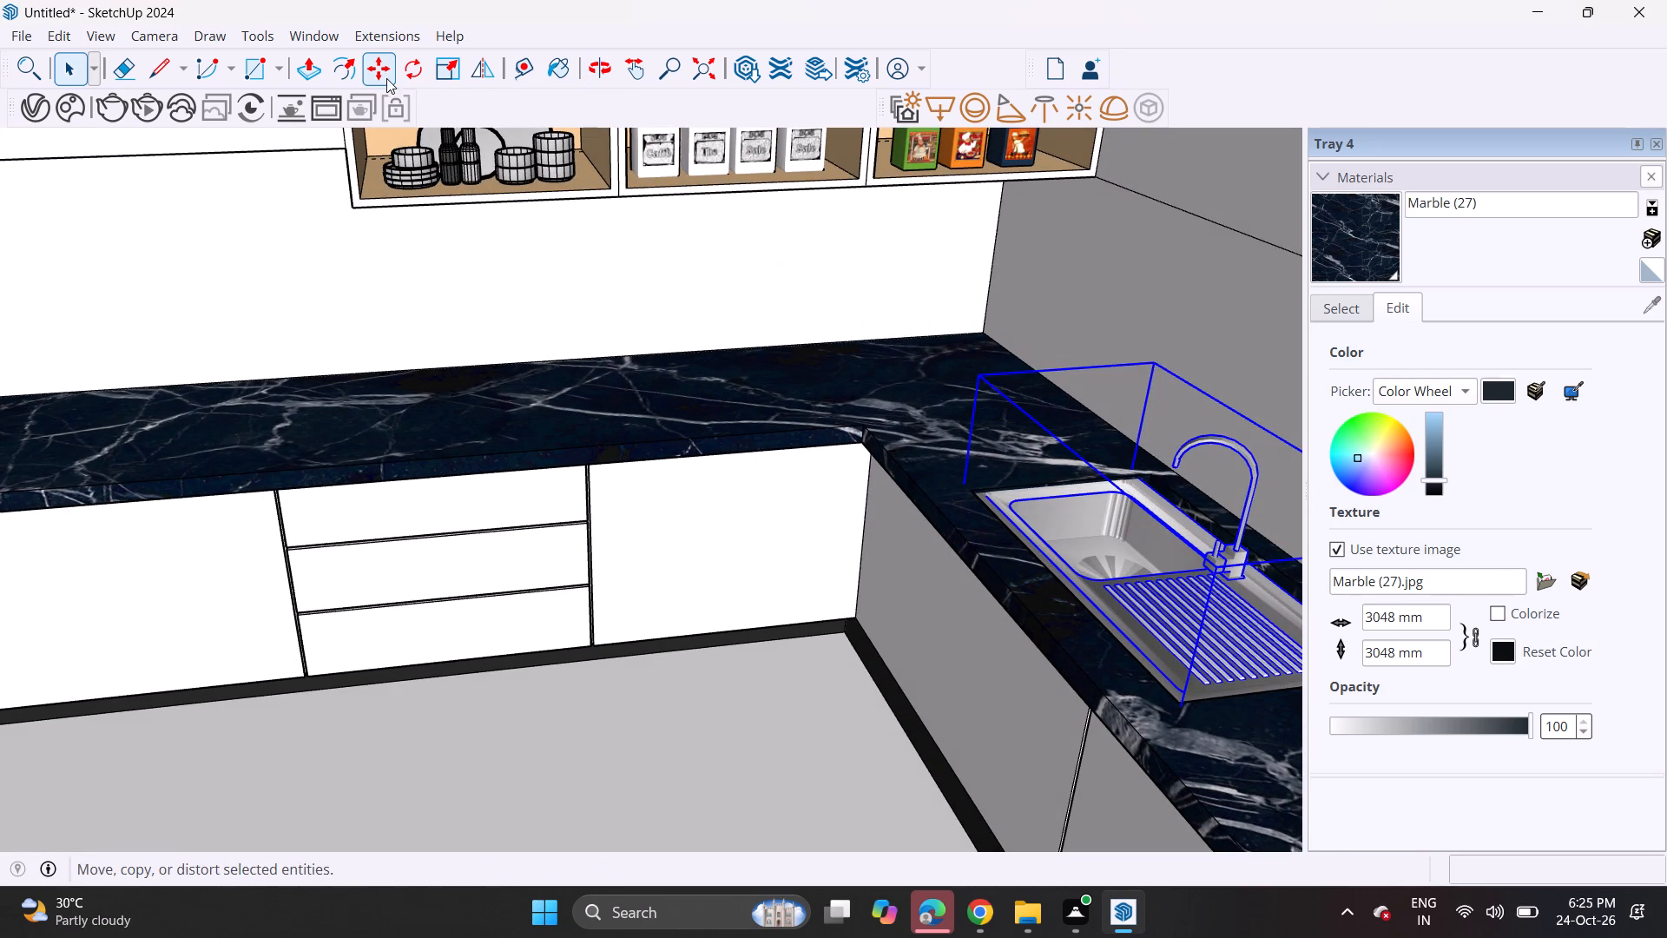
left_click(453, 70)
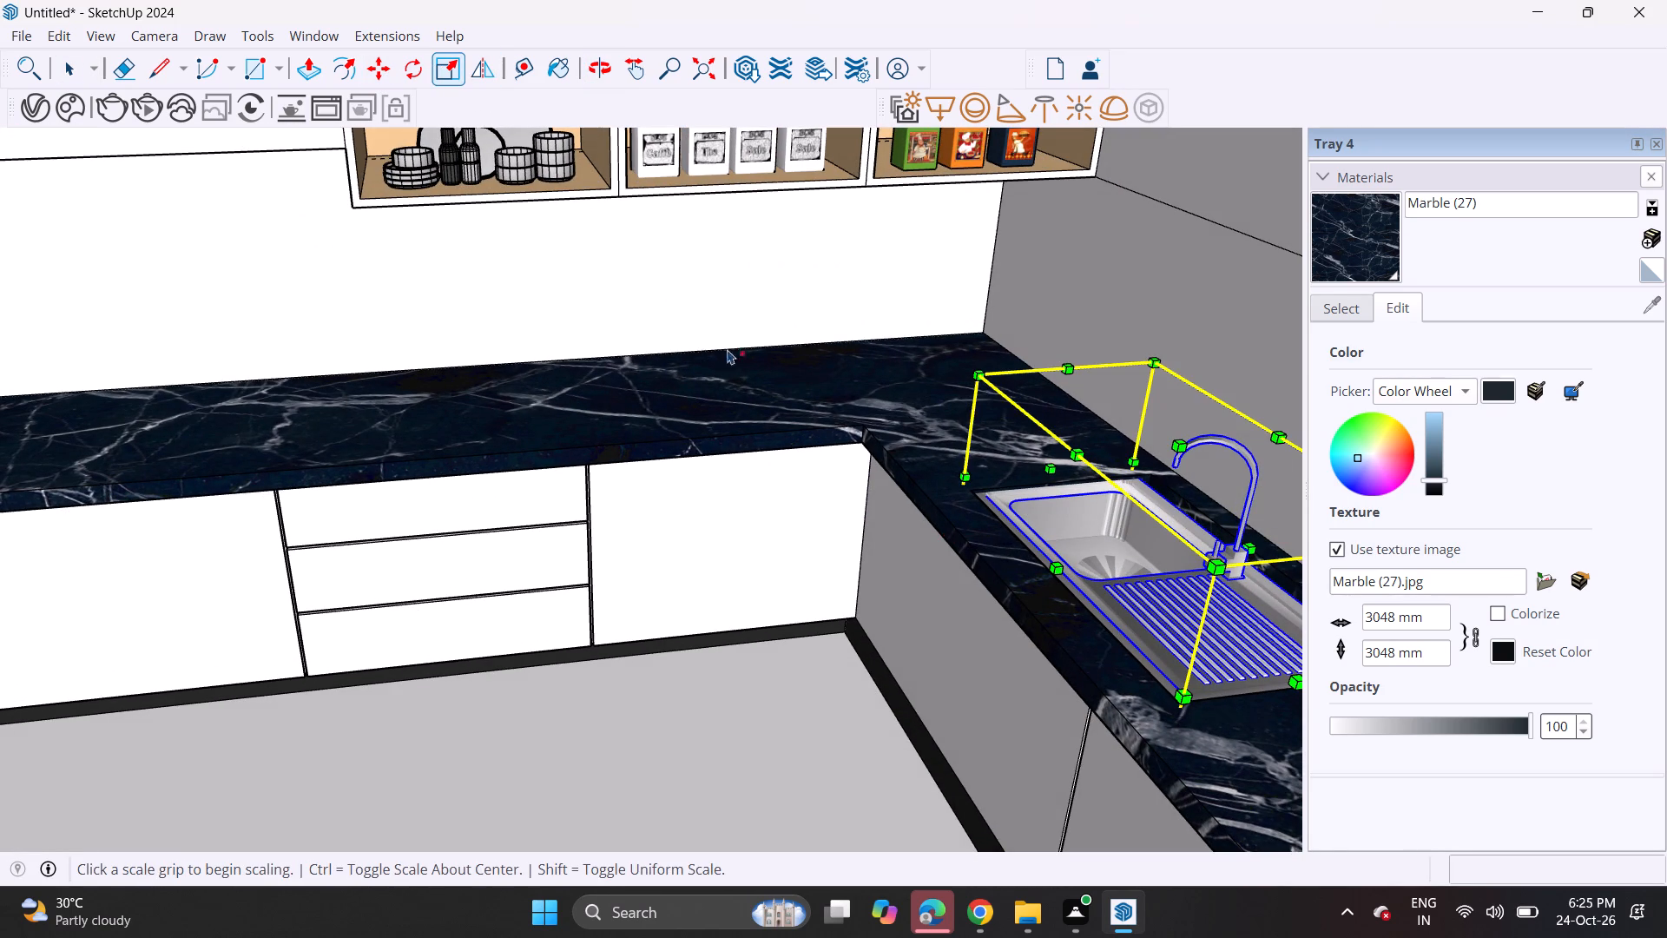
left_click(1051, 472)
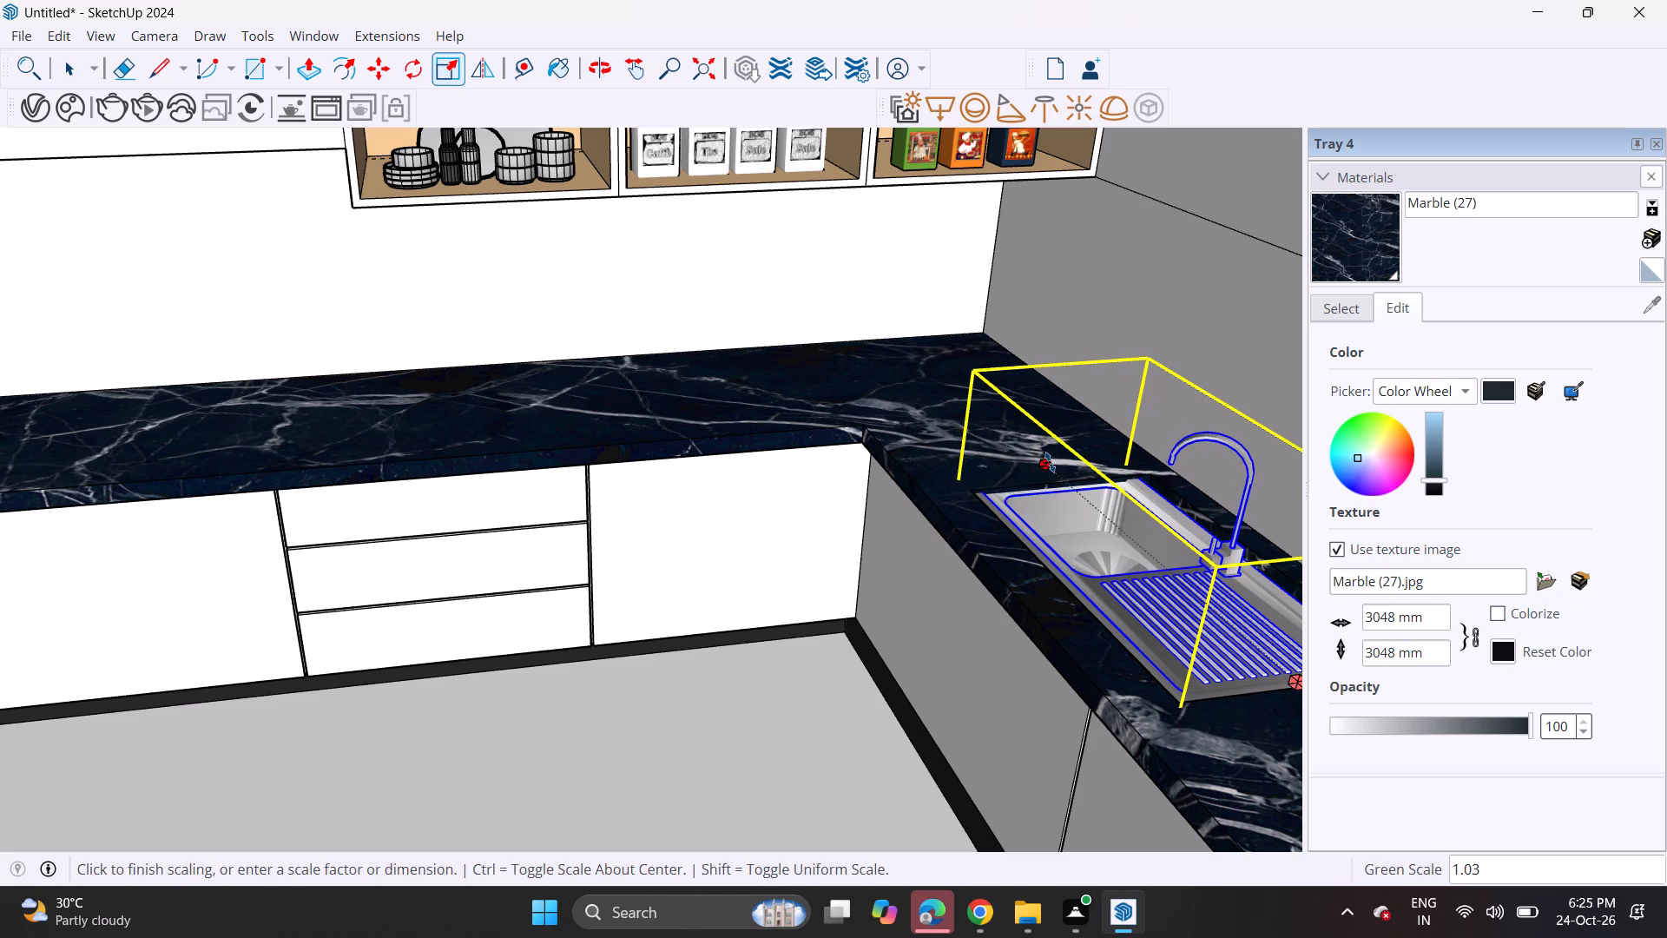
left_click(1056, 472)
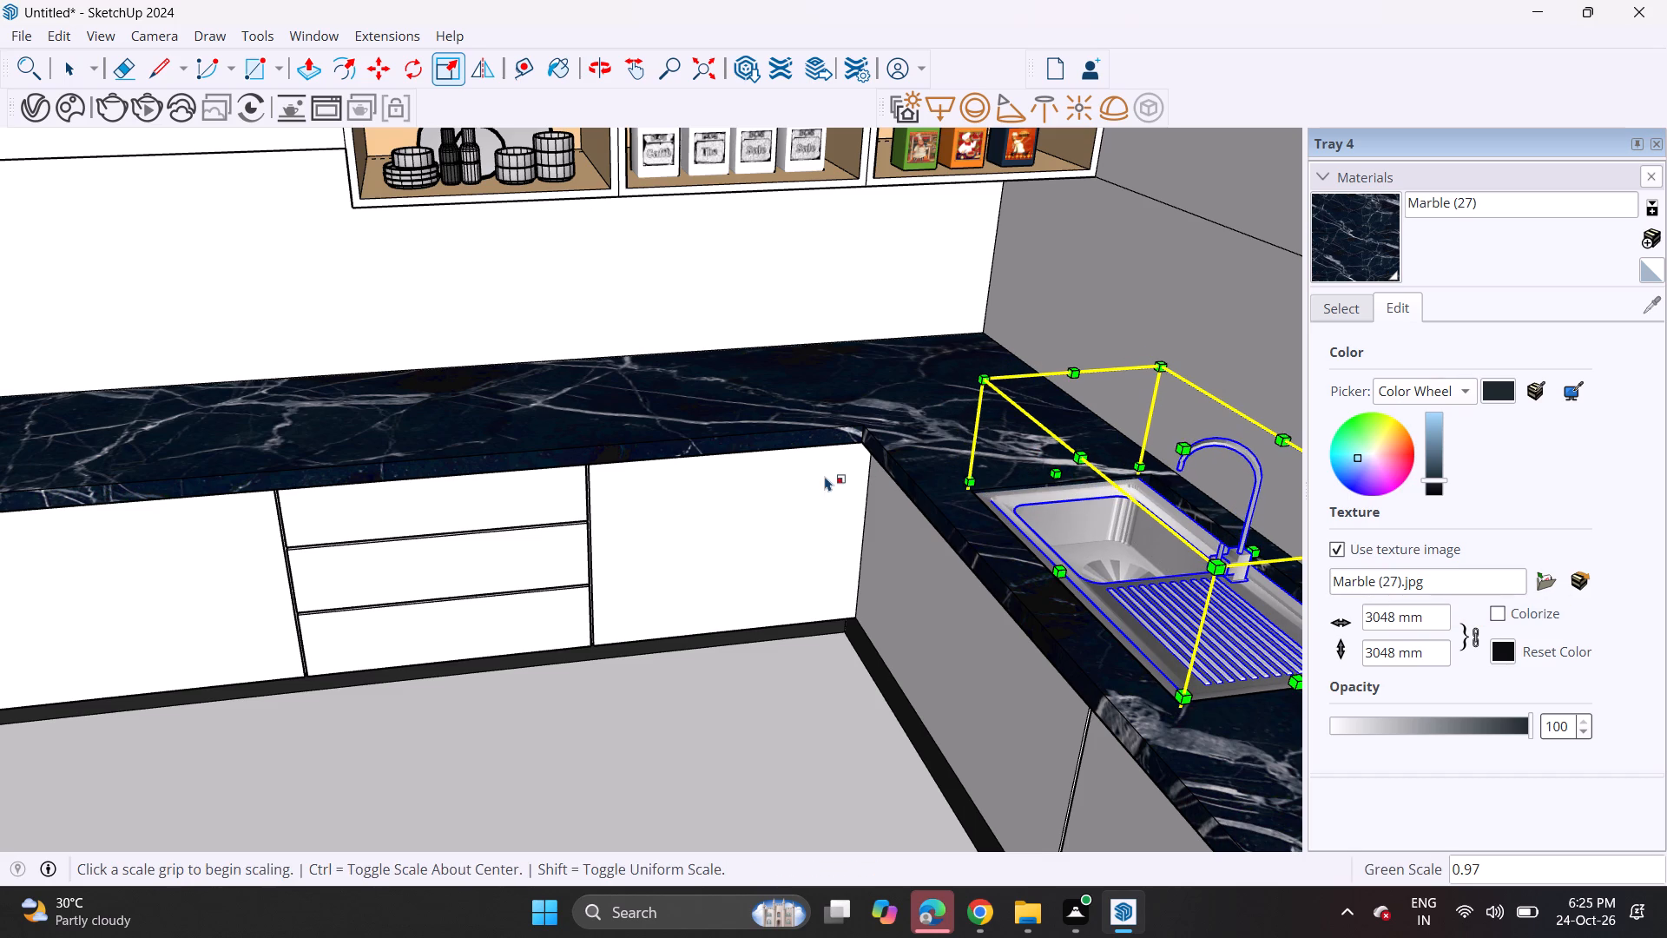
key("space")
left_click(841, 392)
Import the C_HOB model from Downloads and place it on the back countertop below the gap between the open shelf units.
middle_click_drag(814, 460, 801, 406)
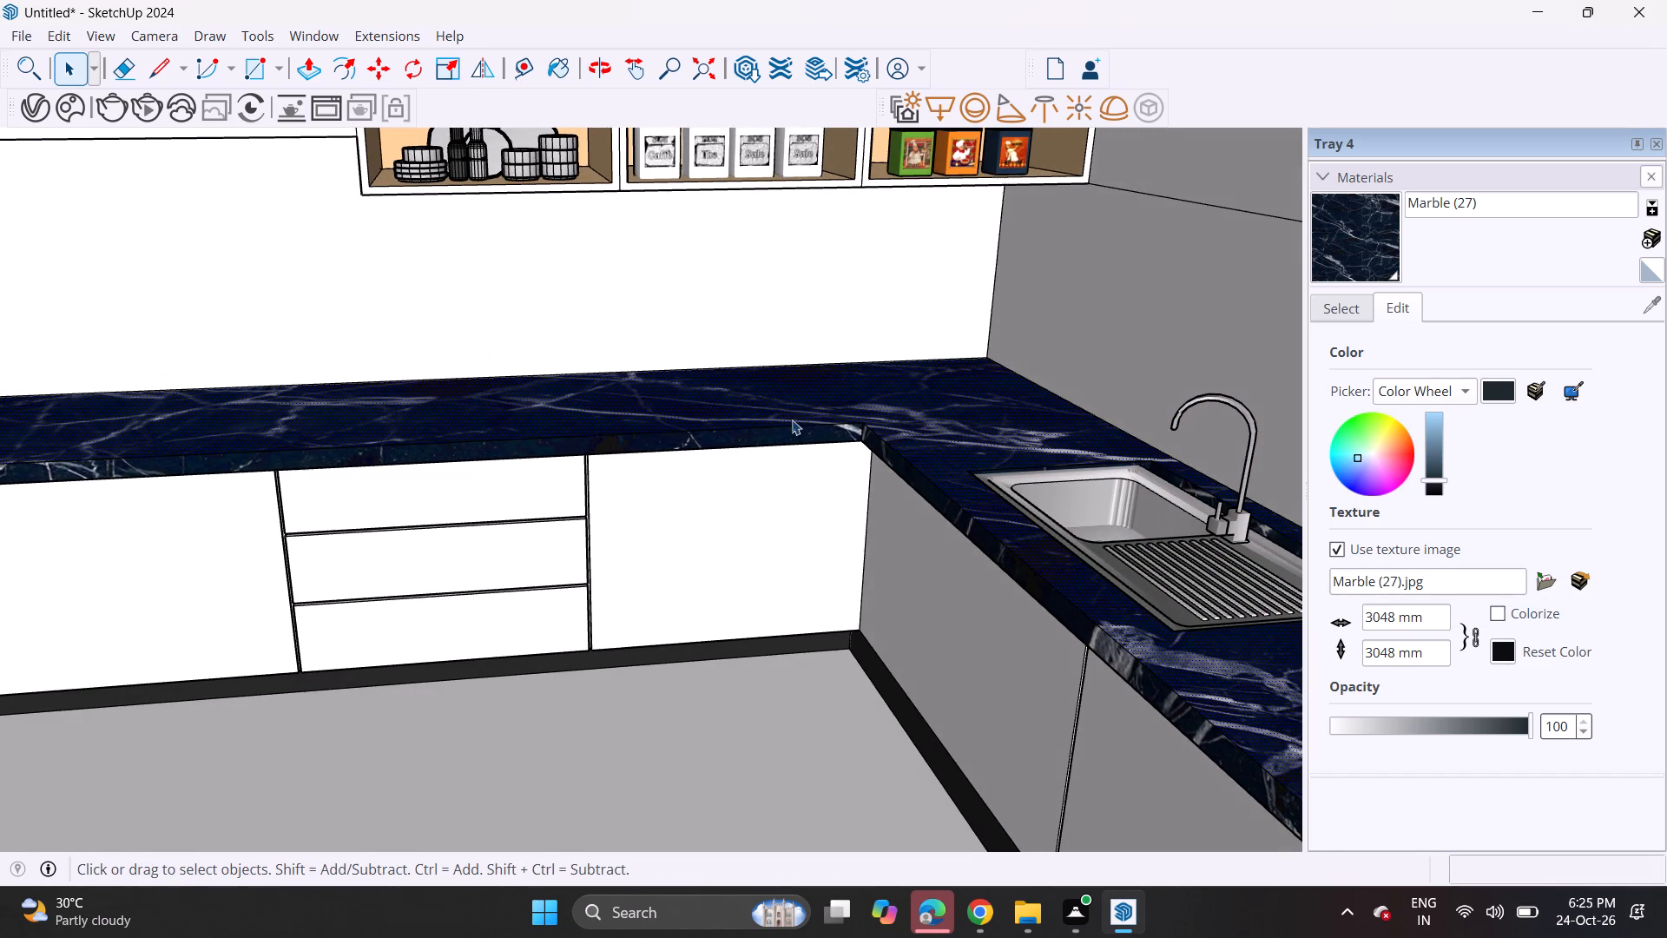
left_click(792, 680)
middle_click_drag(835, 571, 827, 519)
scroll(833, 561, "up", 1)
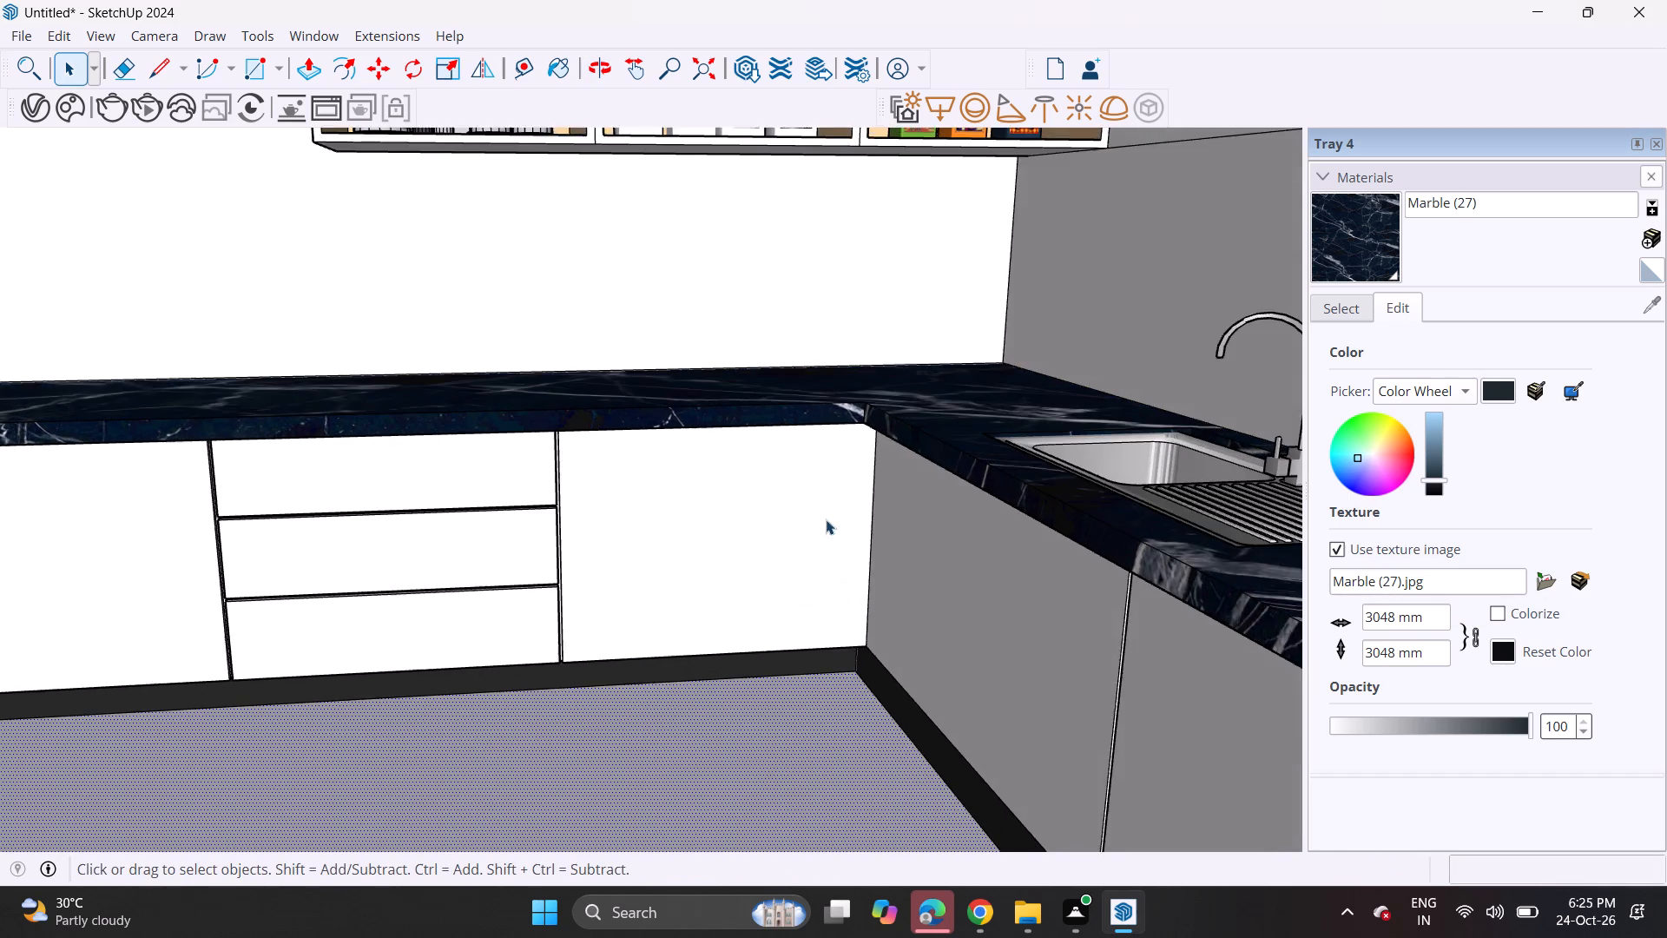
scroll(781, 492, "down", 3)
scroll(781, 492, "up", 1)
scroll(781, 492, "down", 2)
middle_click_drag(705, 438, 840, 527, "shift")
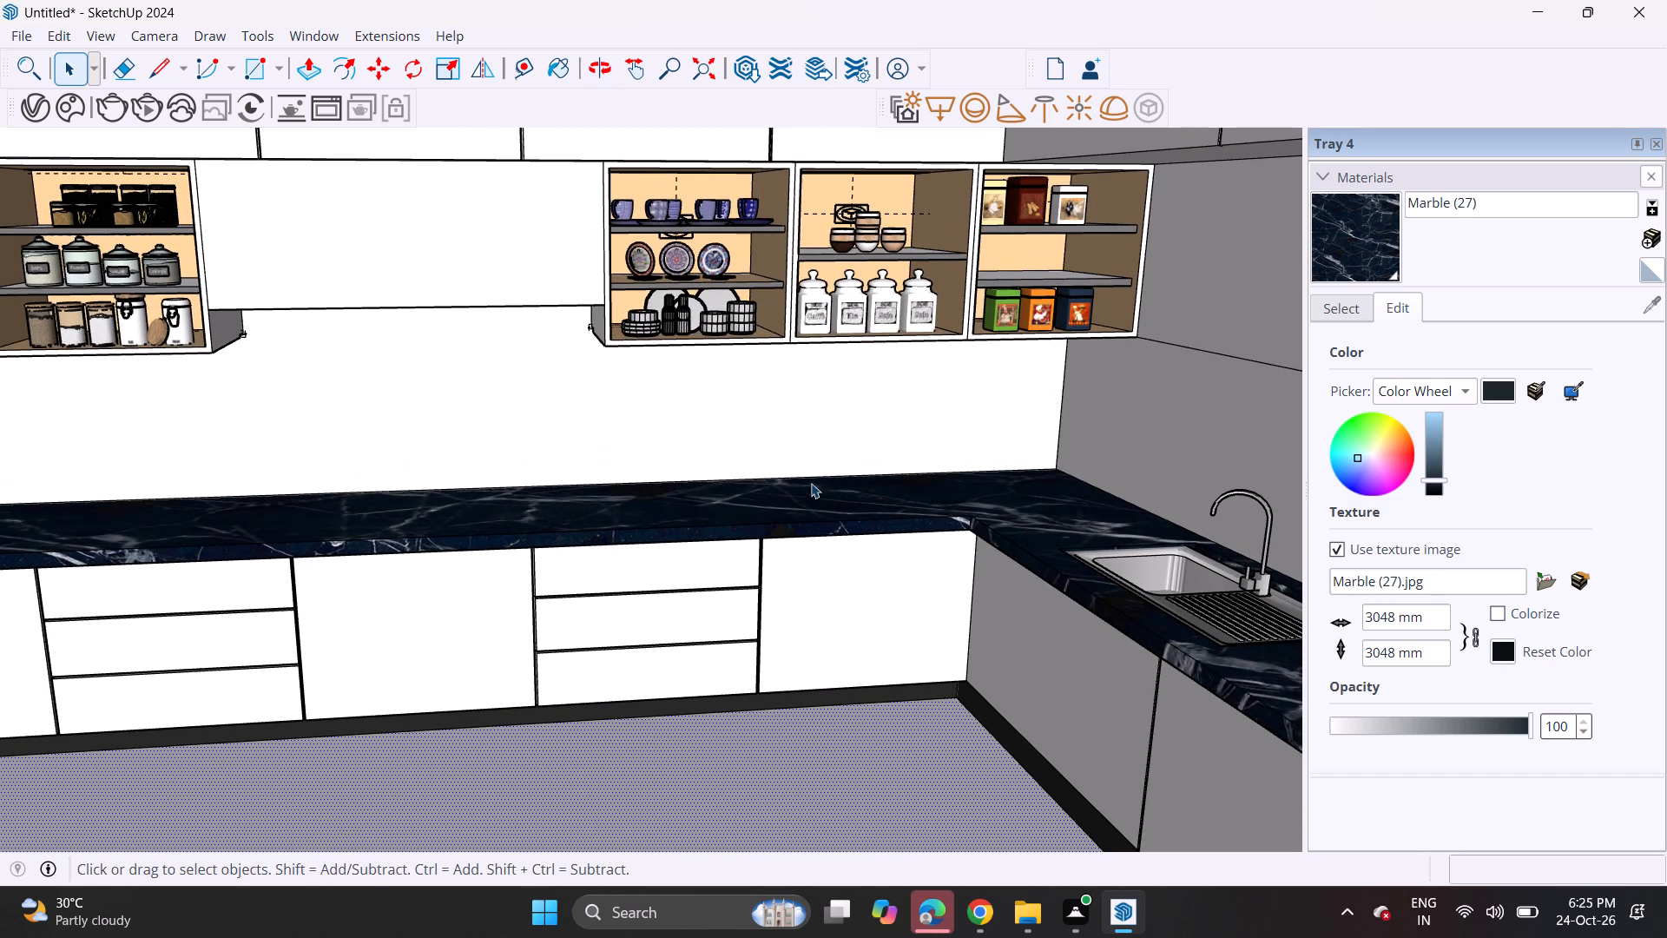
left_click(23, 33)
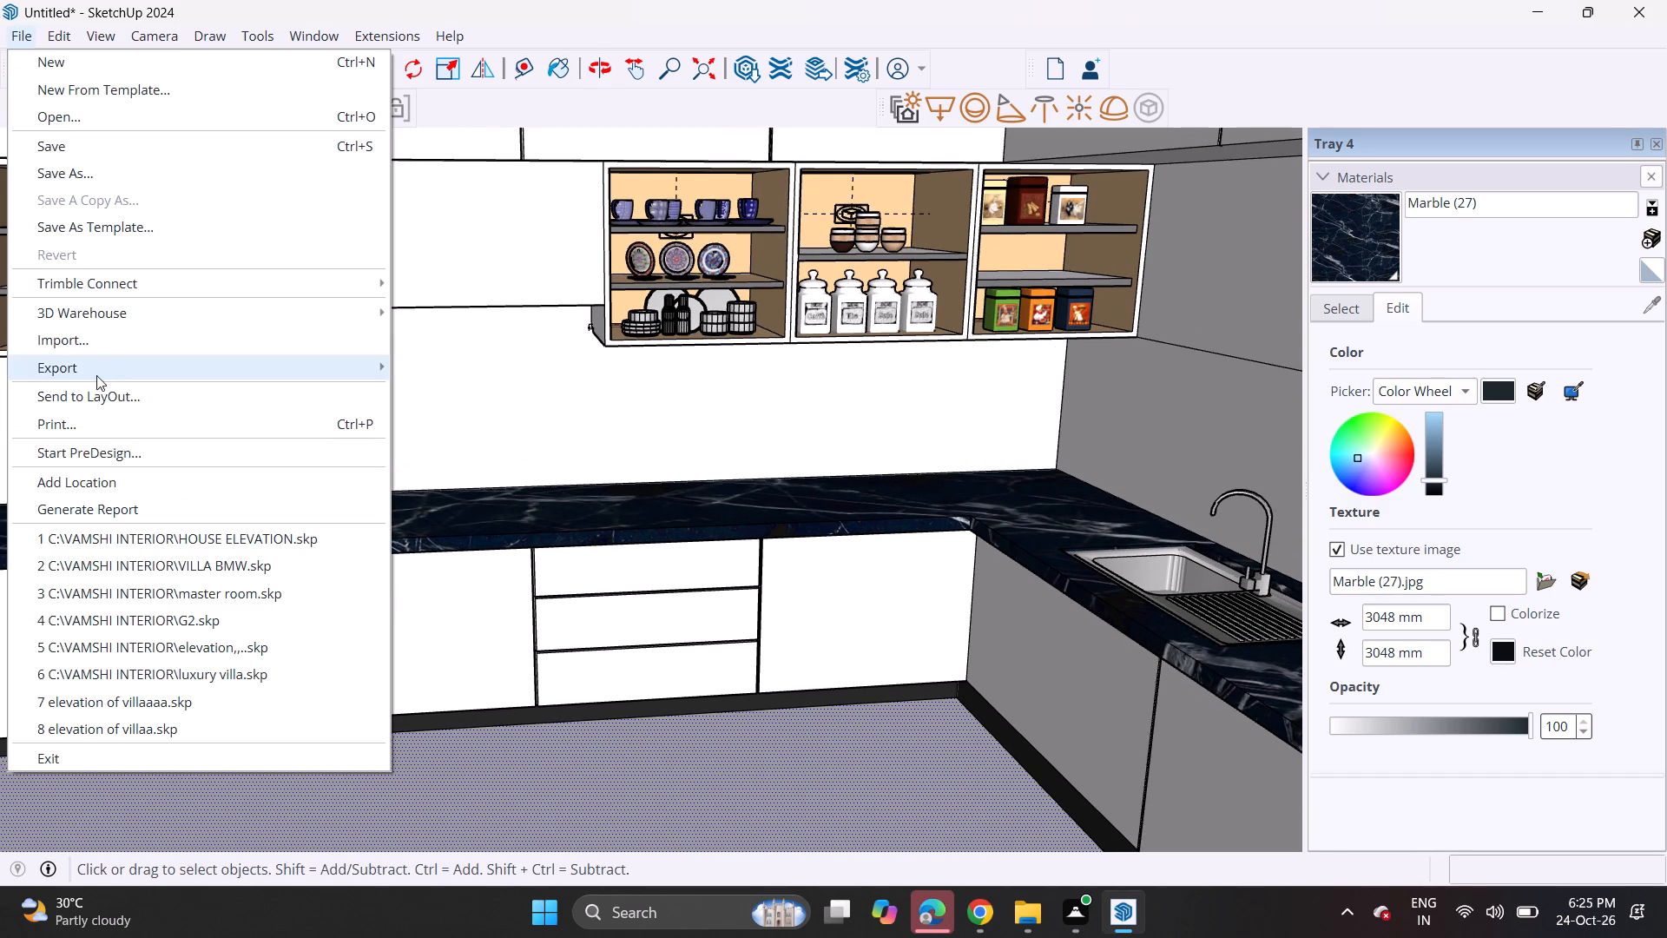
left_click(102, 334)
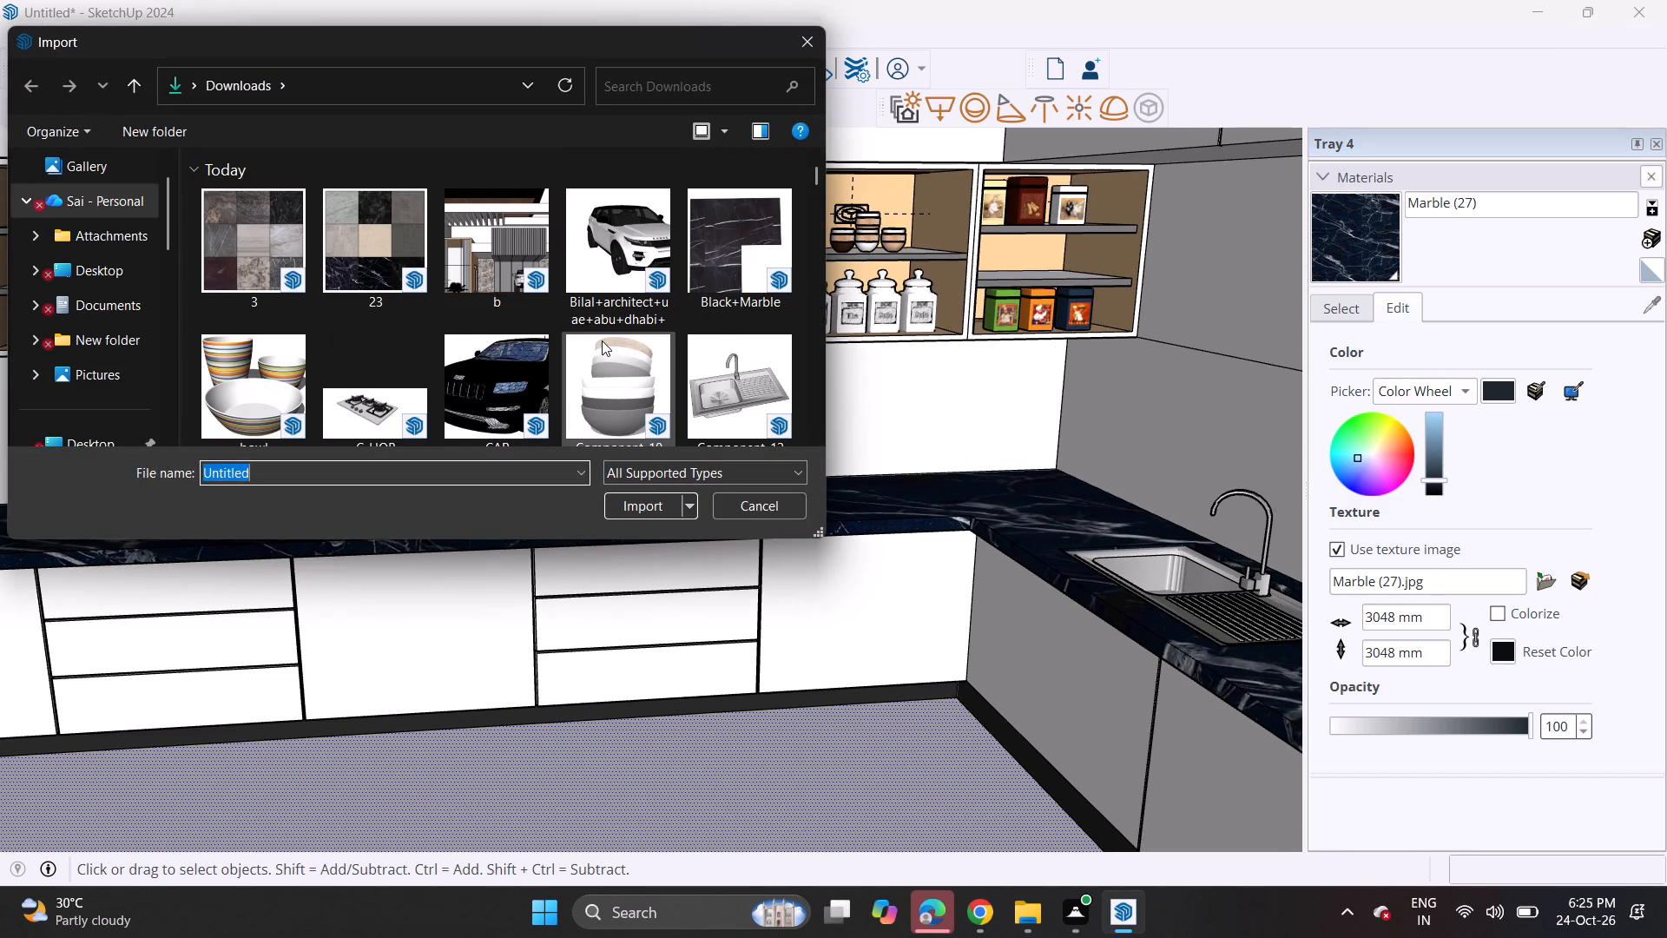
scroll(602, 340, "down", 1)
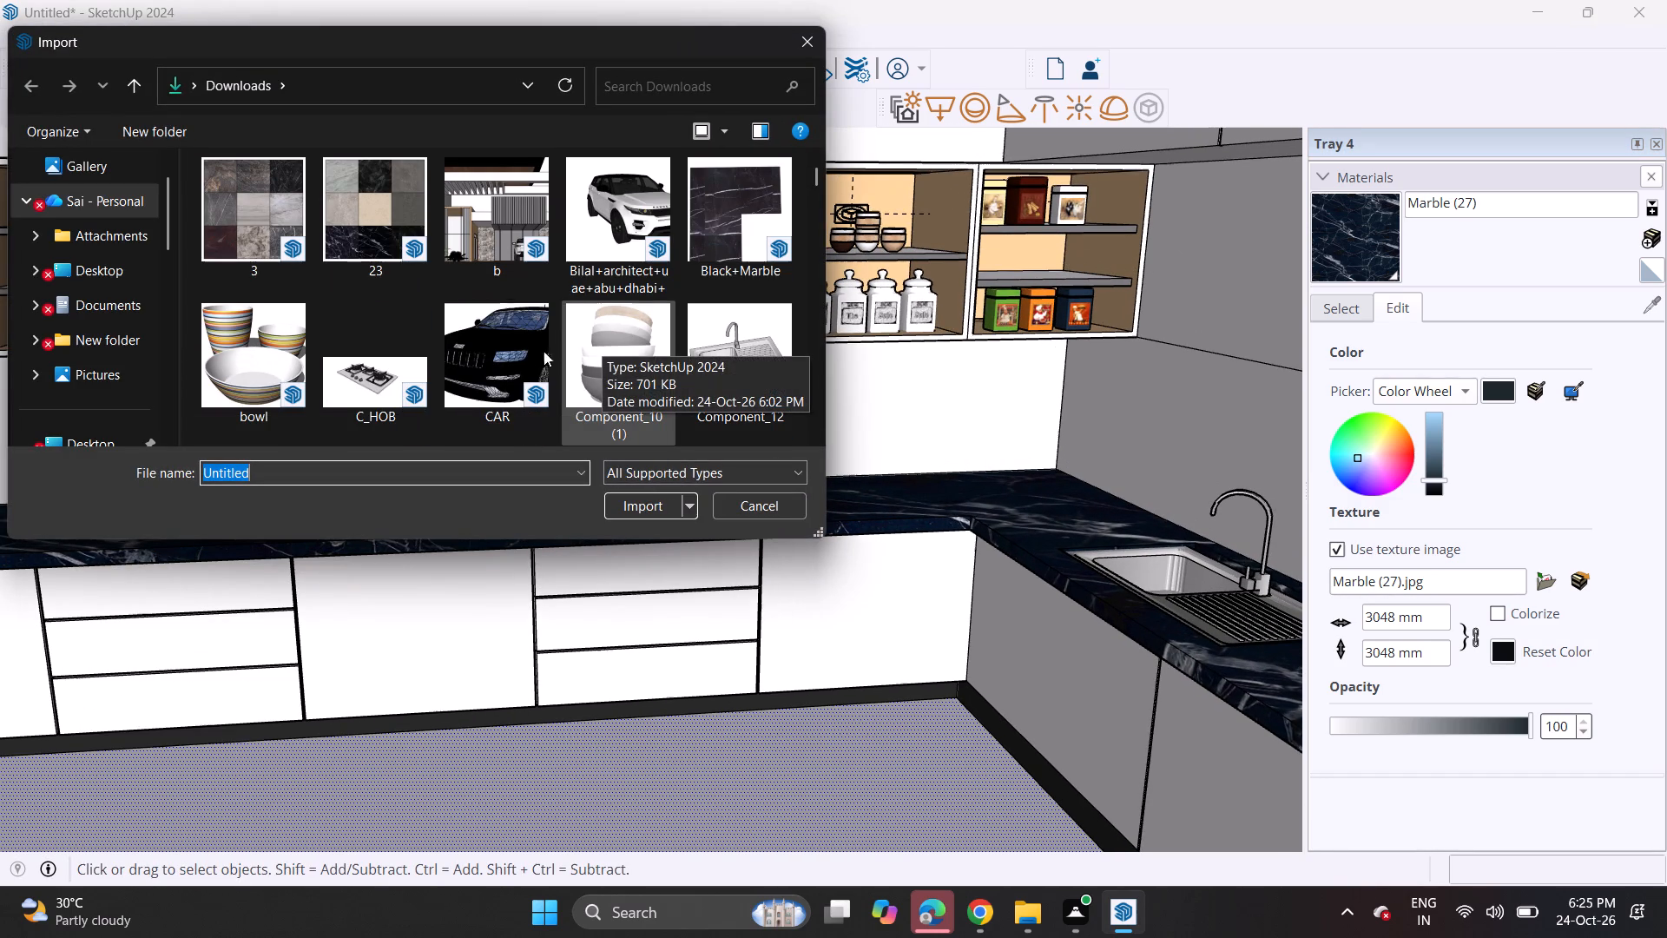
left_click(356, 374)
left_click(621, 507)
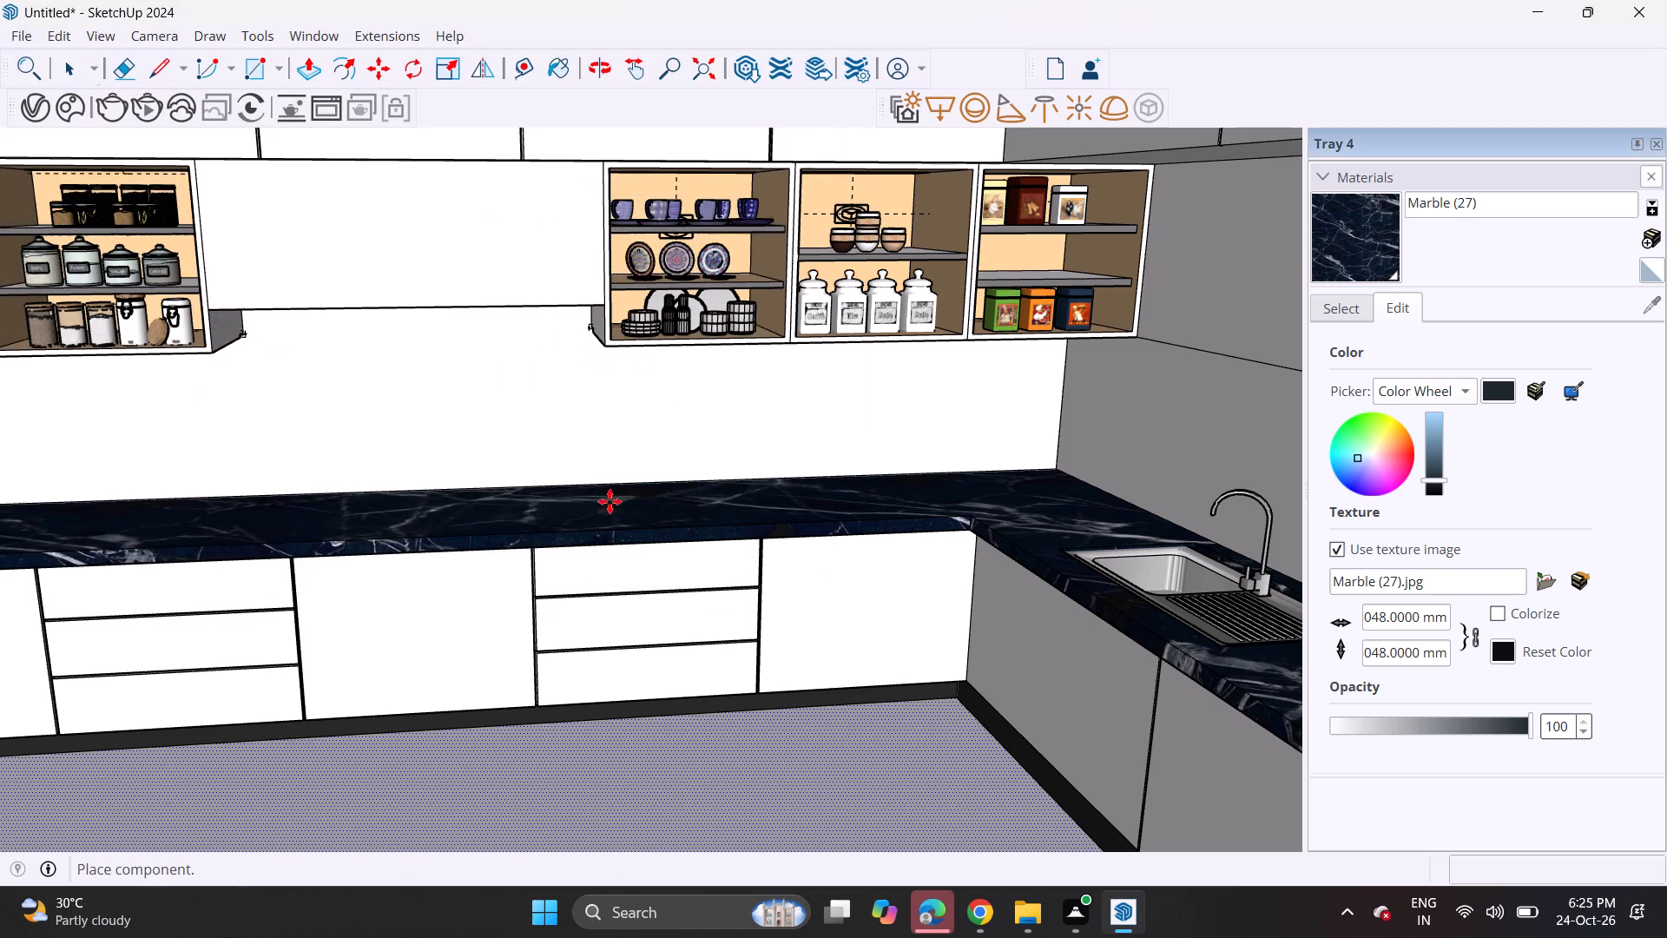
left_click(322, 535)
scroll(563, 515, "up", 11)
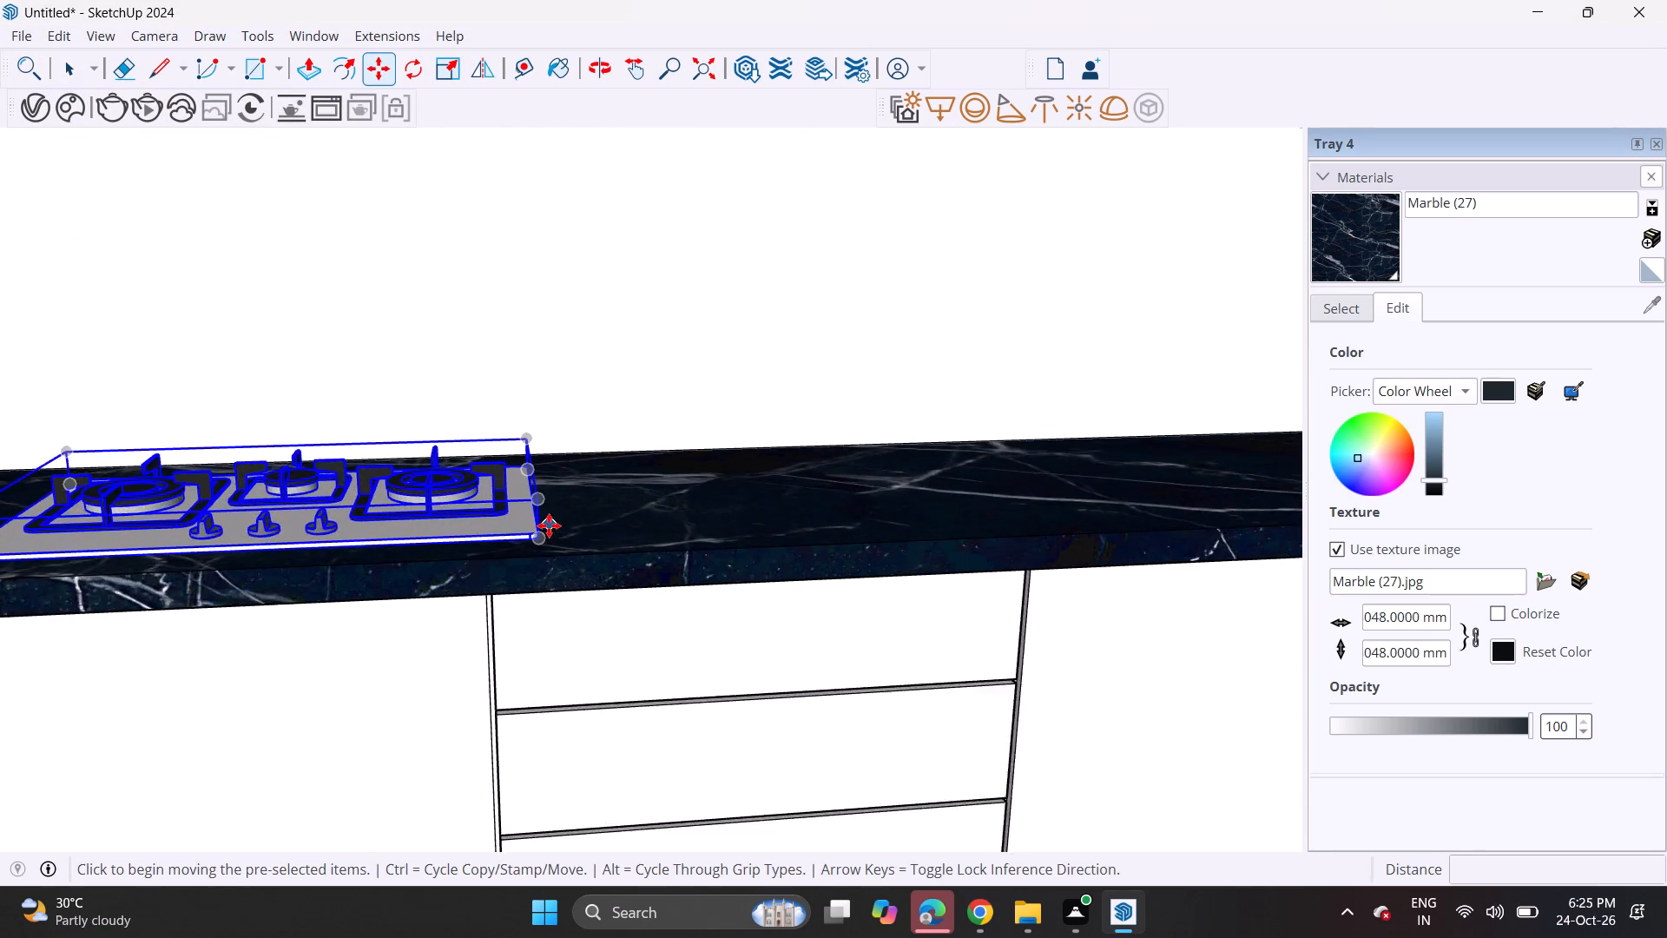
scroll(549, 525, "up", 3)
key("space")
left_click(611, 513)
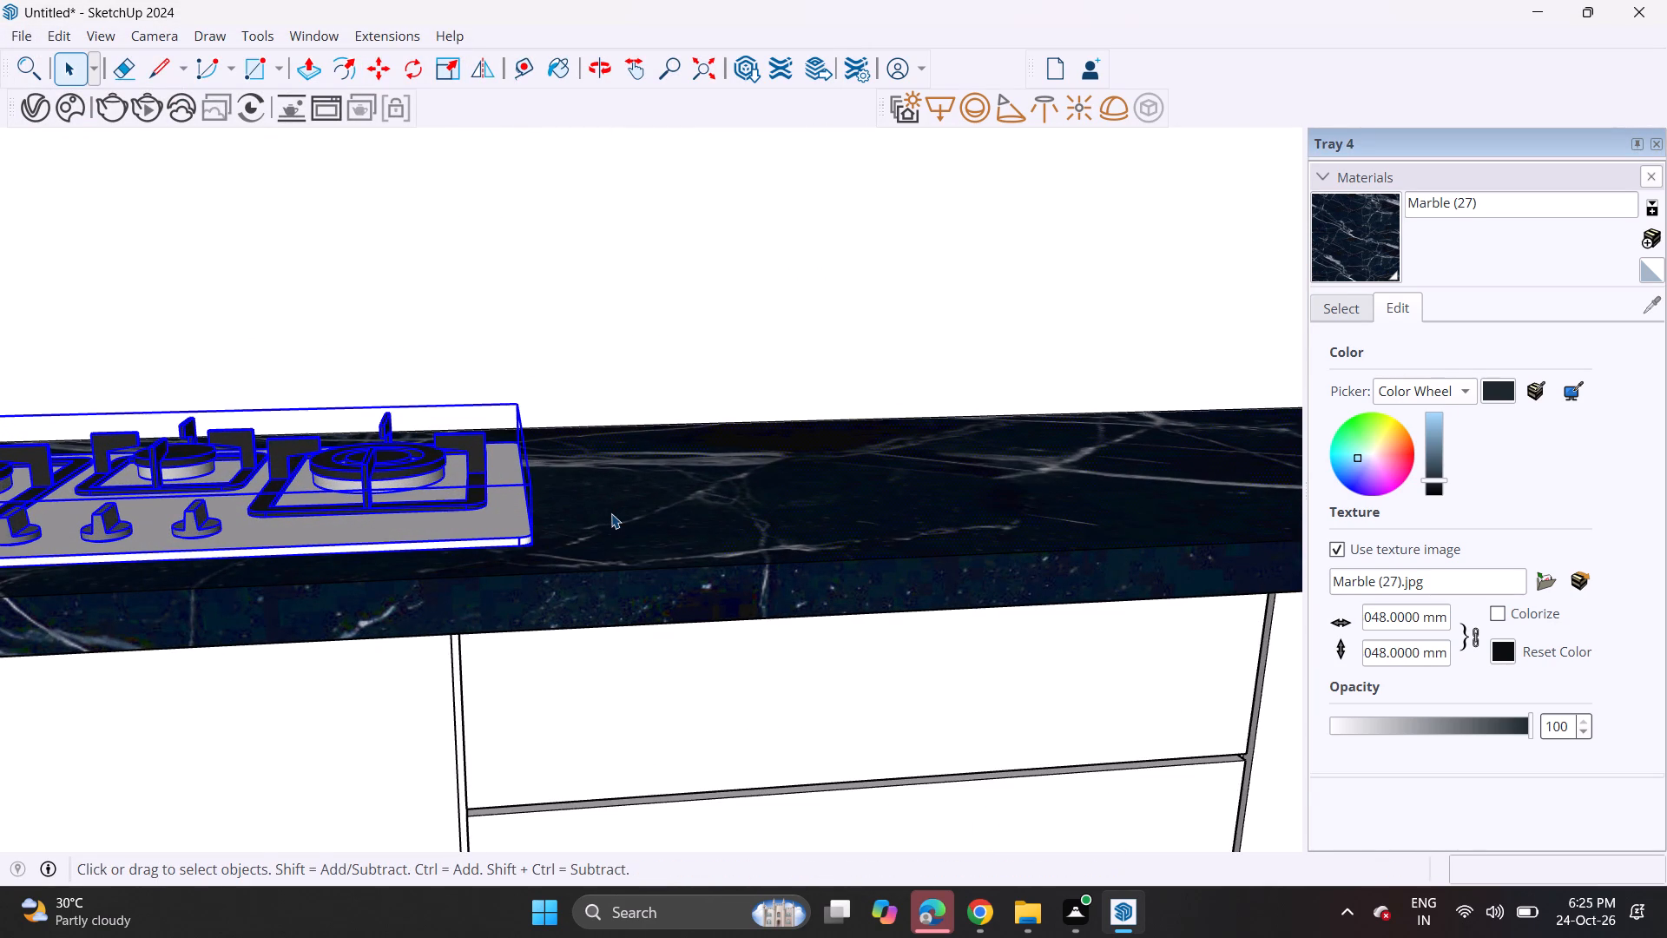
Import the PV977NSS_GEProfile range hood from Downloads and place it at the wall cabinet above the hob.
scroll(611, 513, "down", 7)
scroll(611, 513, "up", 1)
scroll(611, 513, "down", 10)
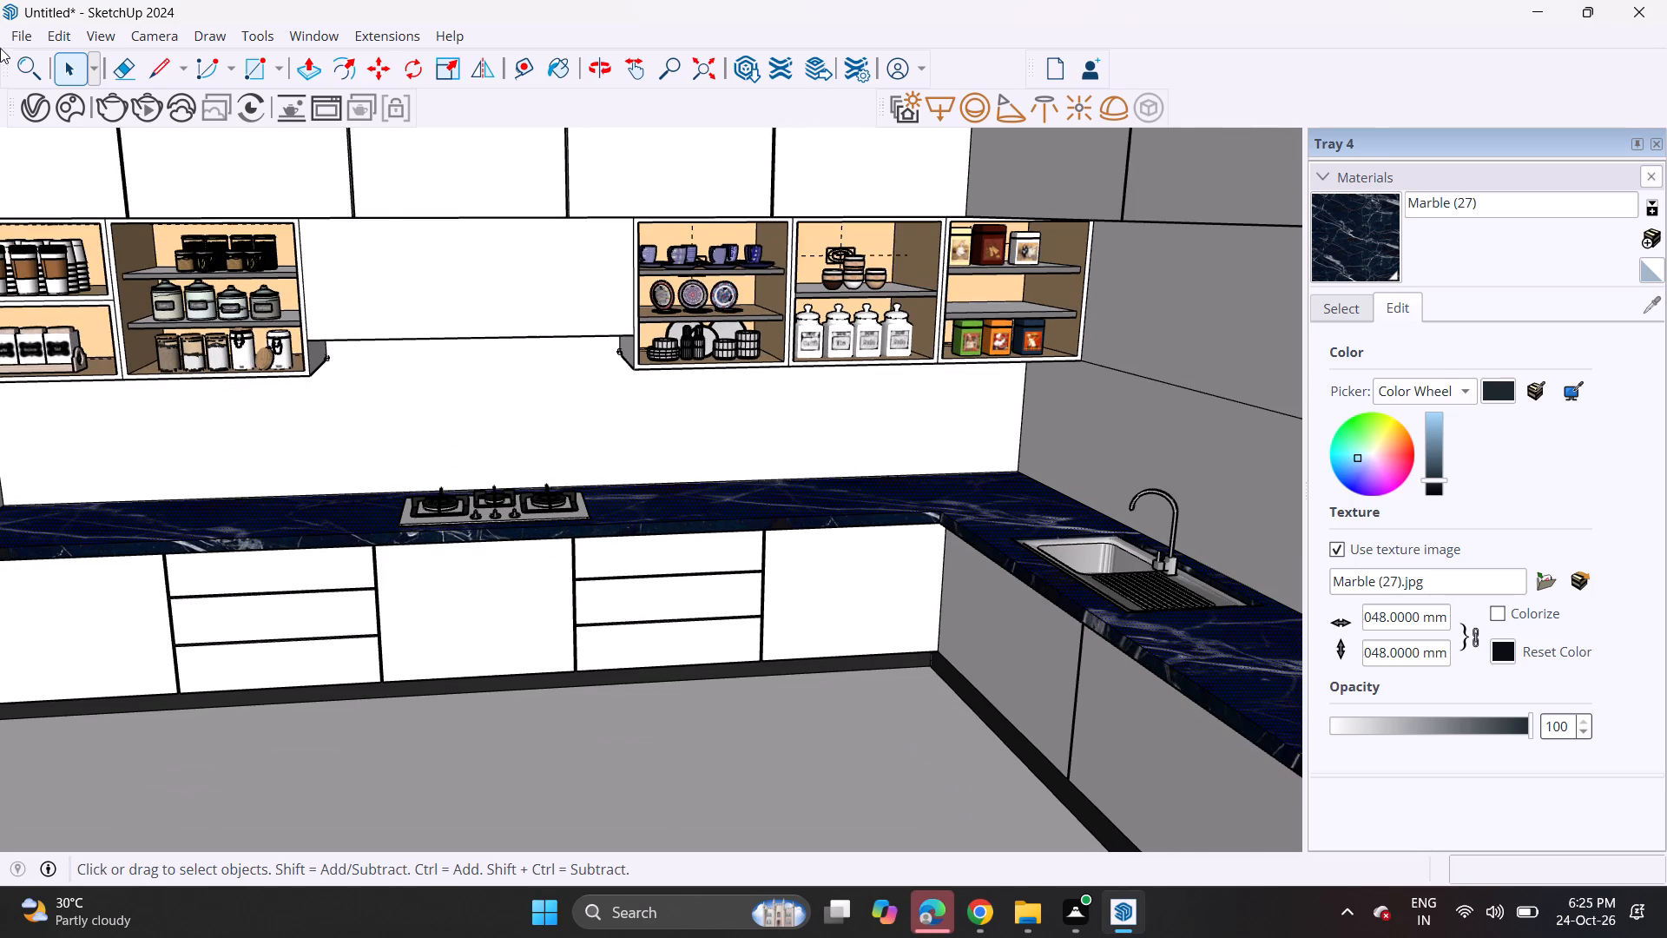
left_click(17, 30)
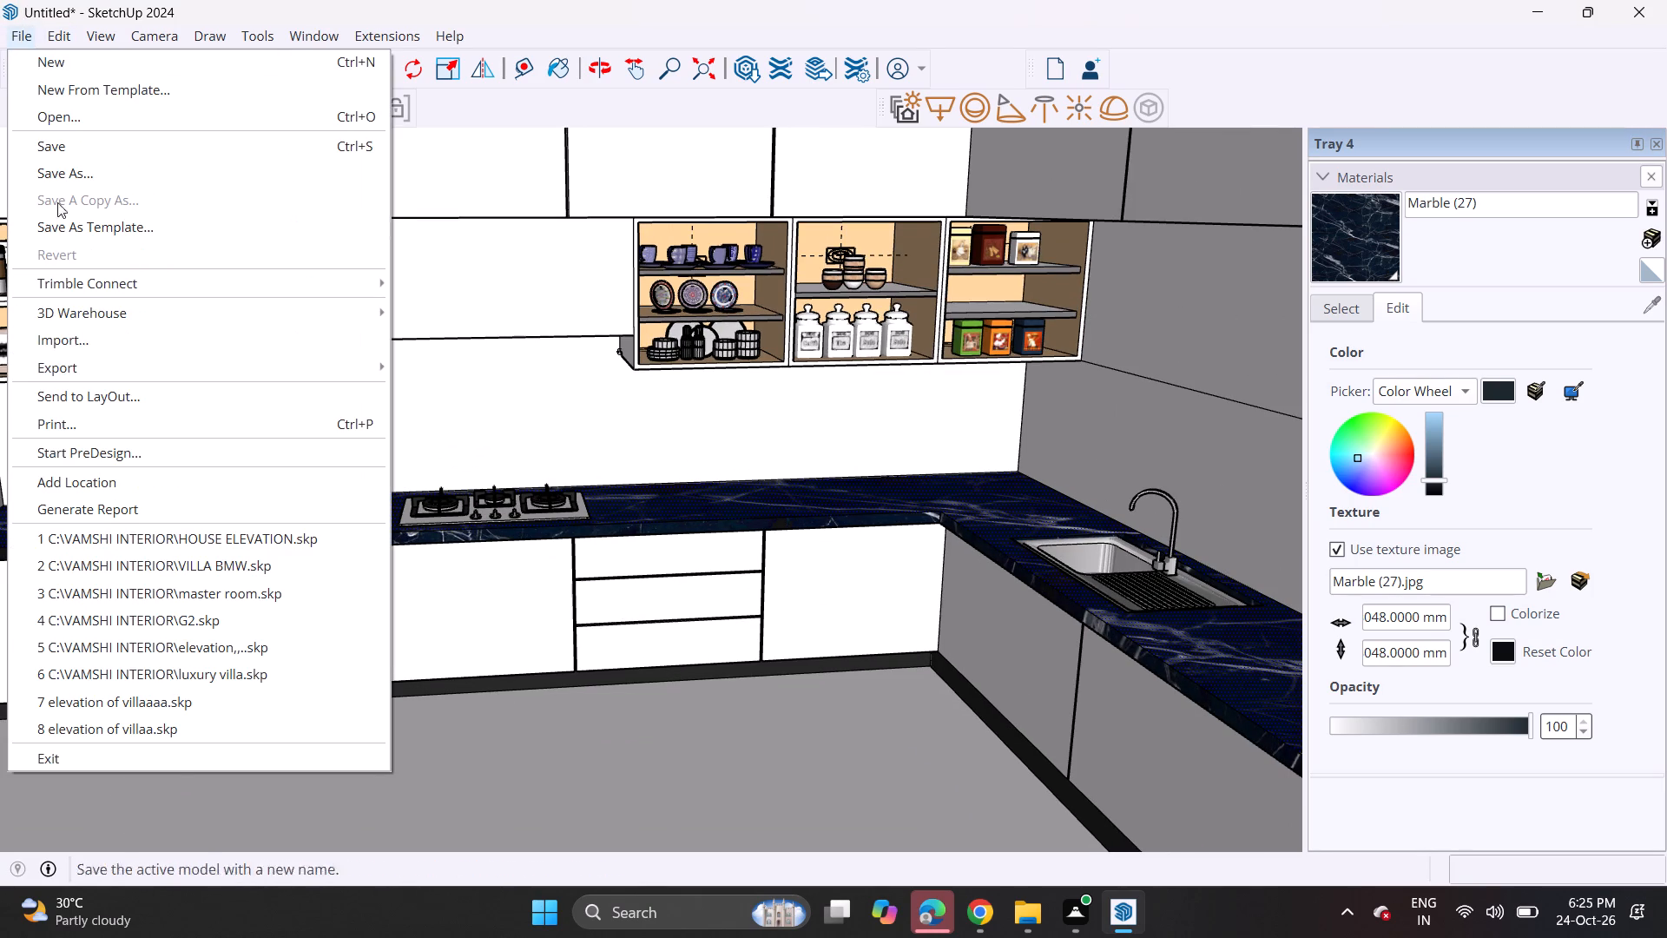
left_click(64, 346)
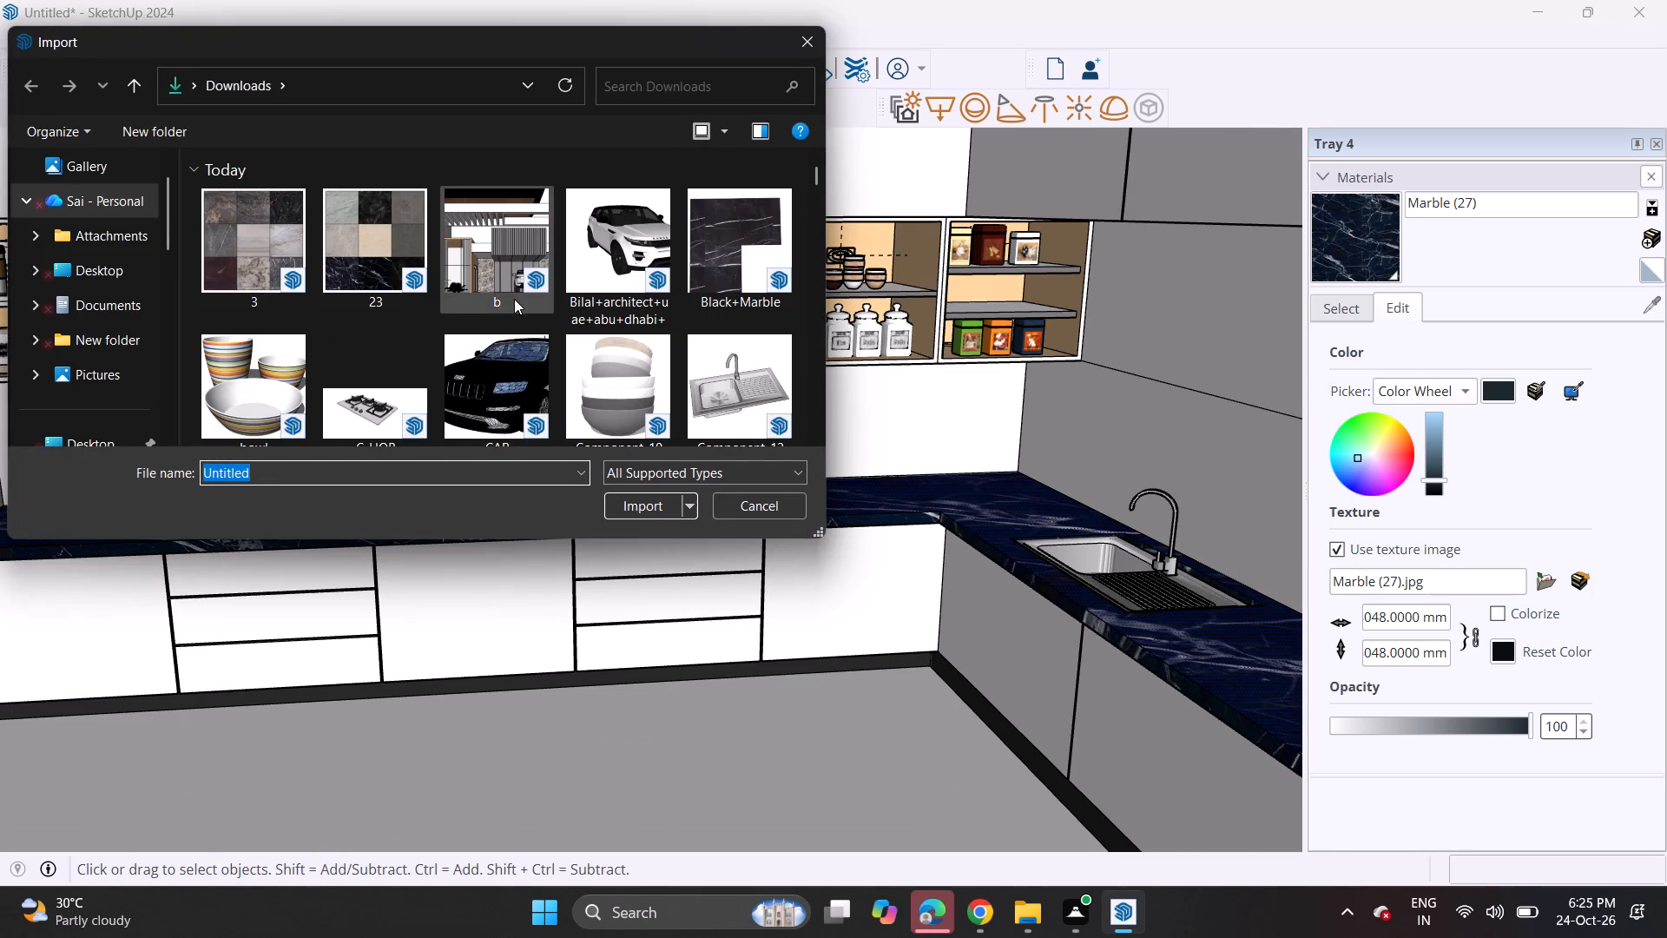
scroll(546, 347, "down", 4)
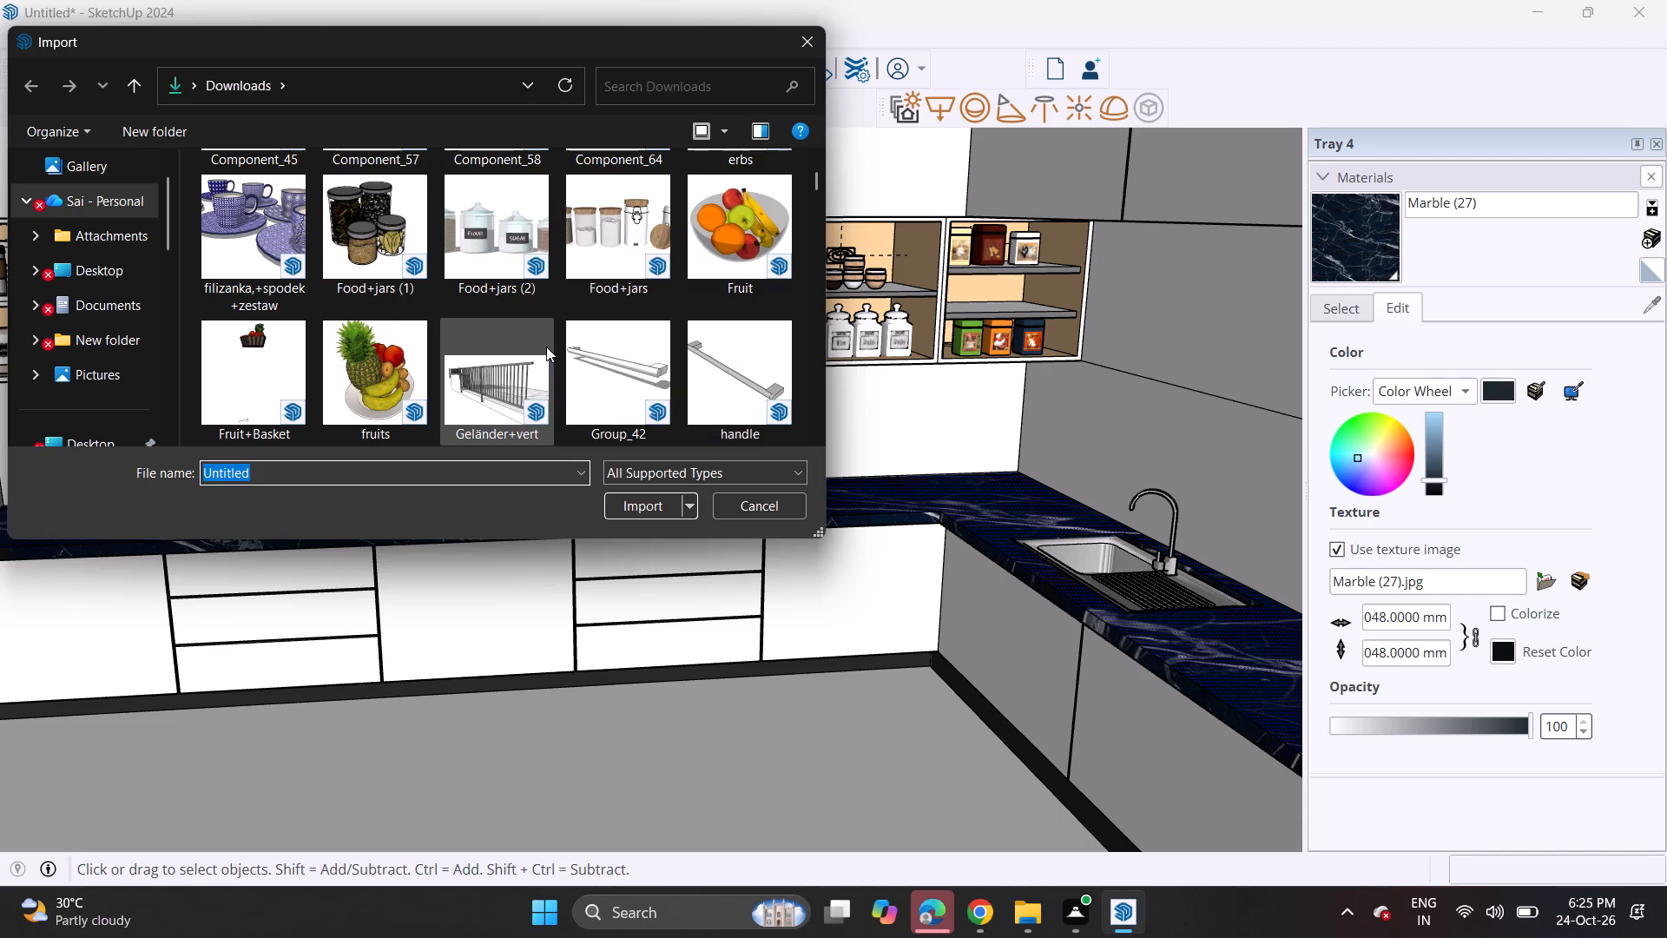
scroll(546, 347, "up", 3)
scroll(546, 348, "down", 5)
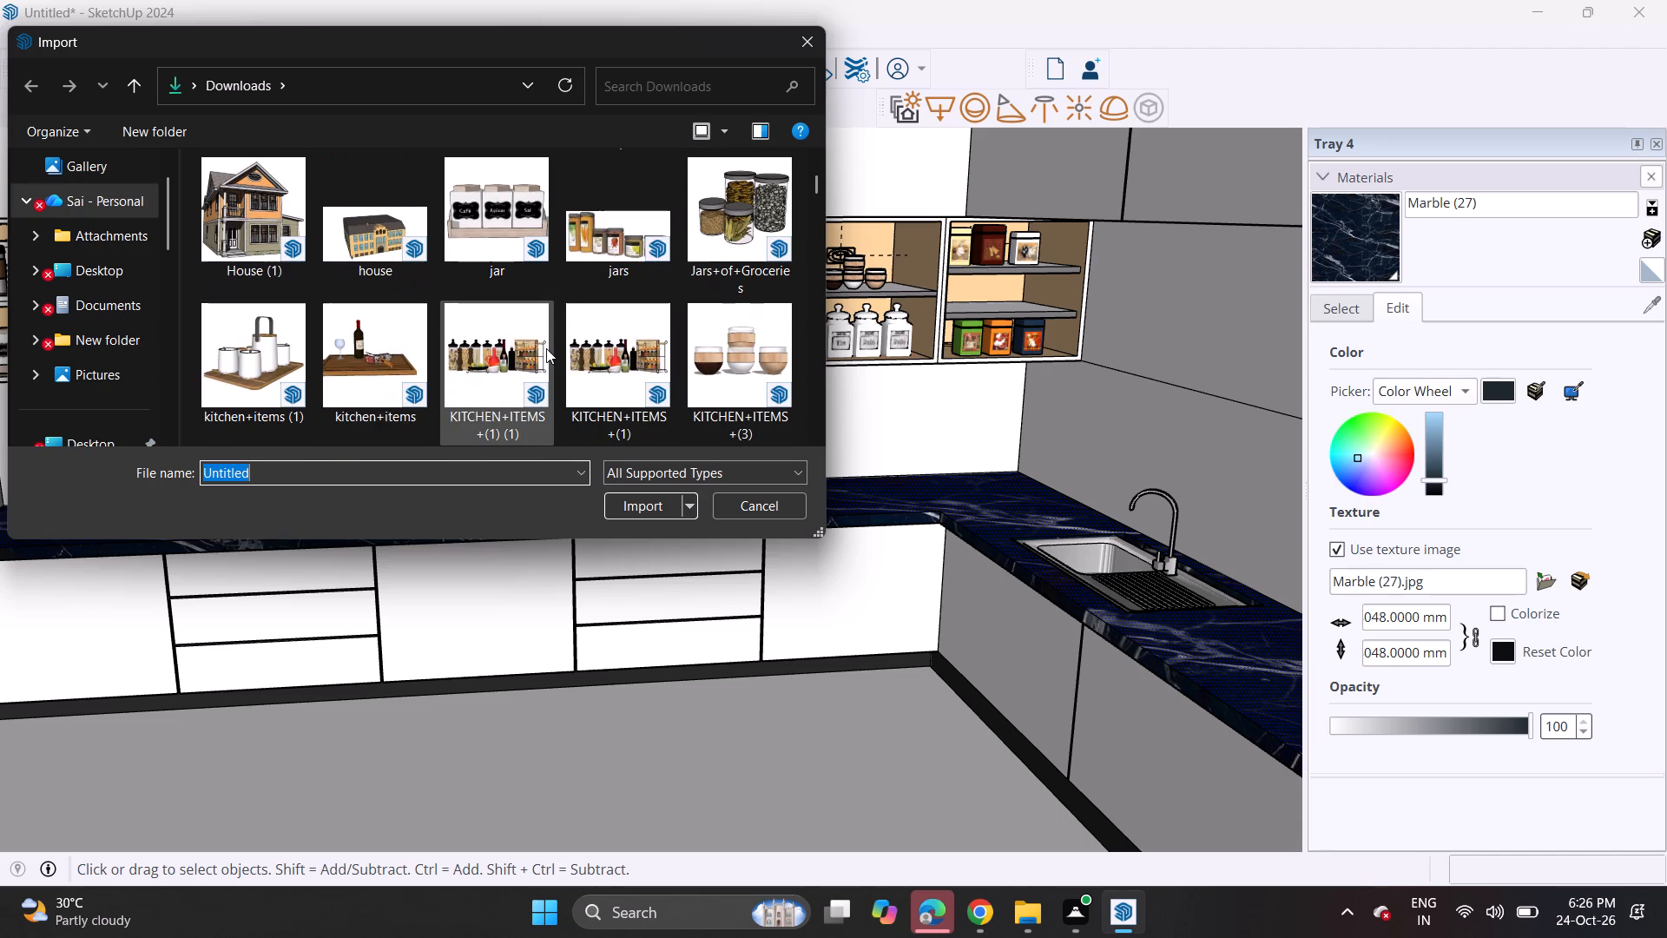
scroll(546, 348, "down", 3)
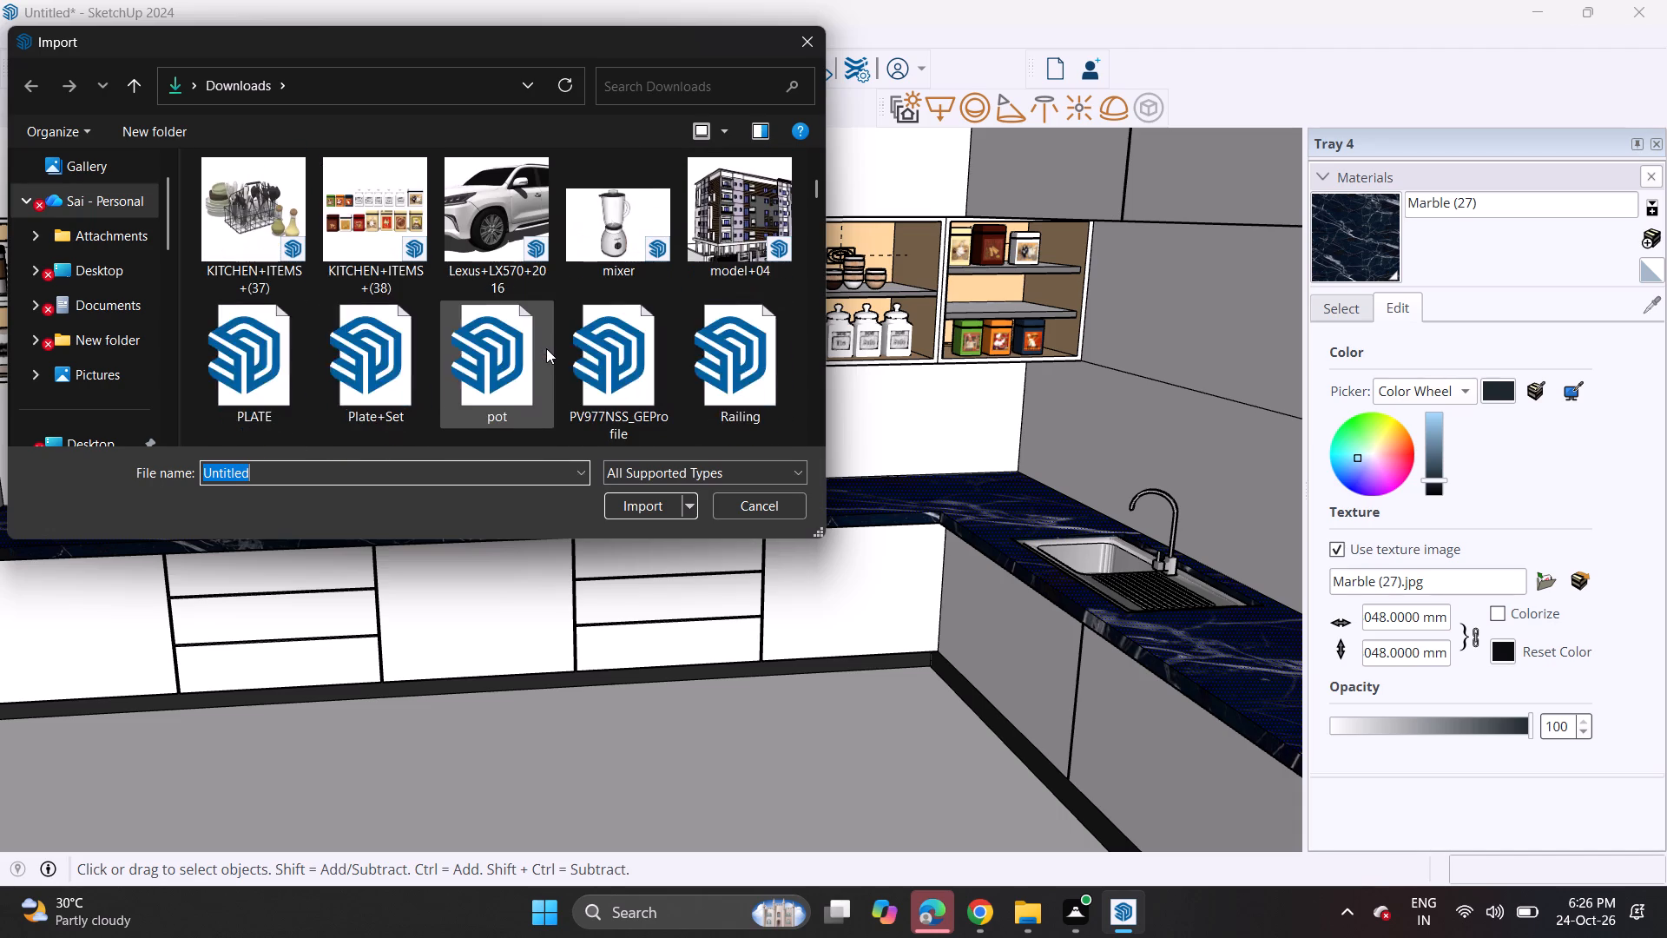
left_click(609, 358)
left_click(623, 499)
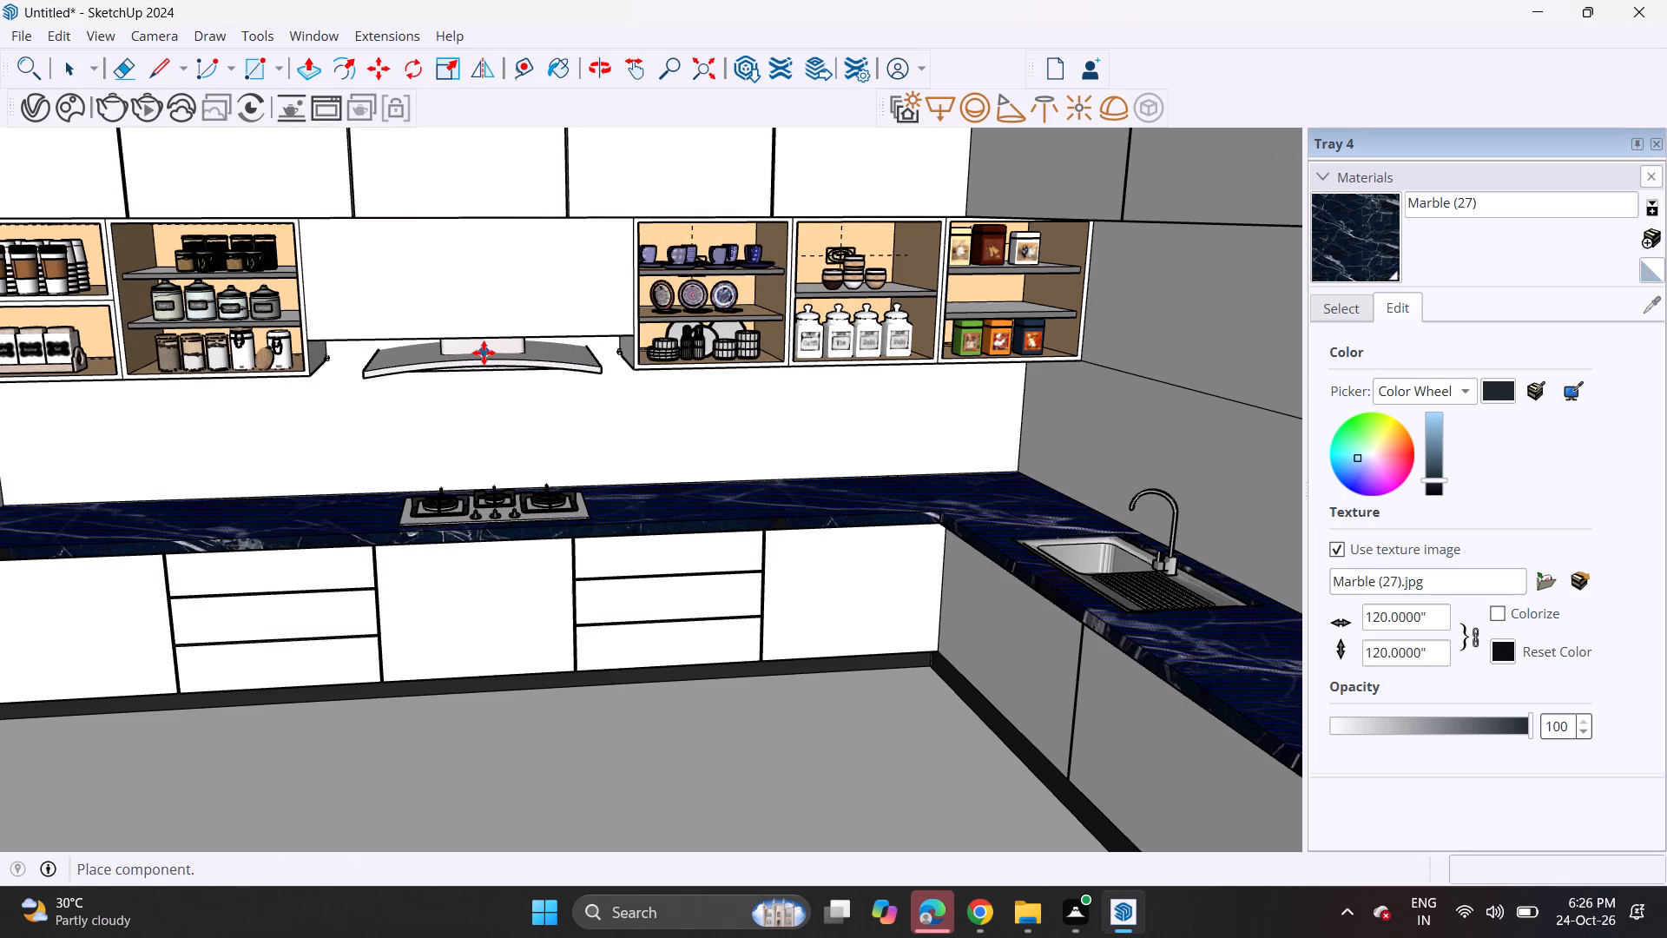
left_click(484, 353)
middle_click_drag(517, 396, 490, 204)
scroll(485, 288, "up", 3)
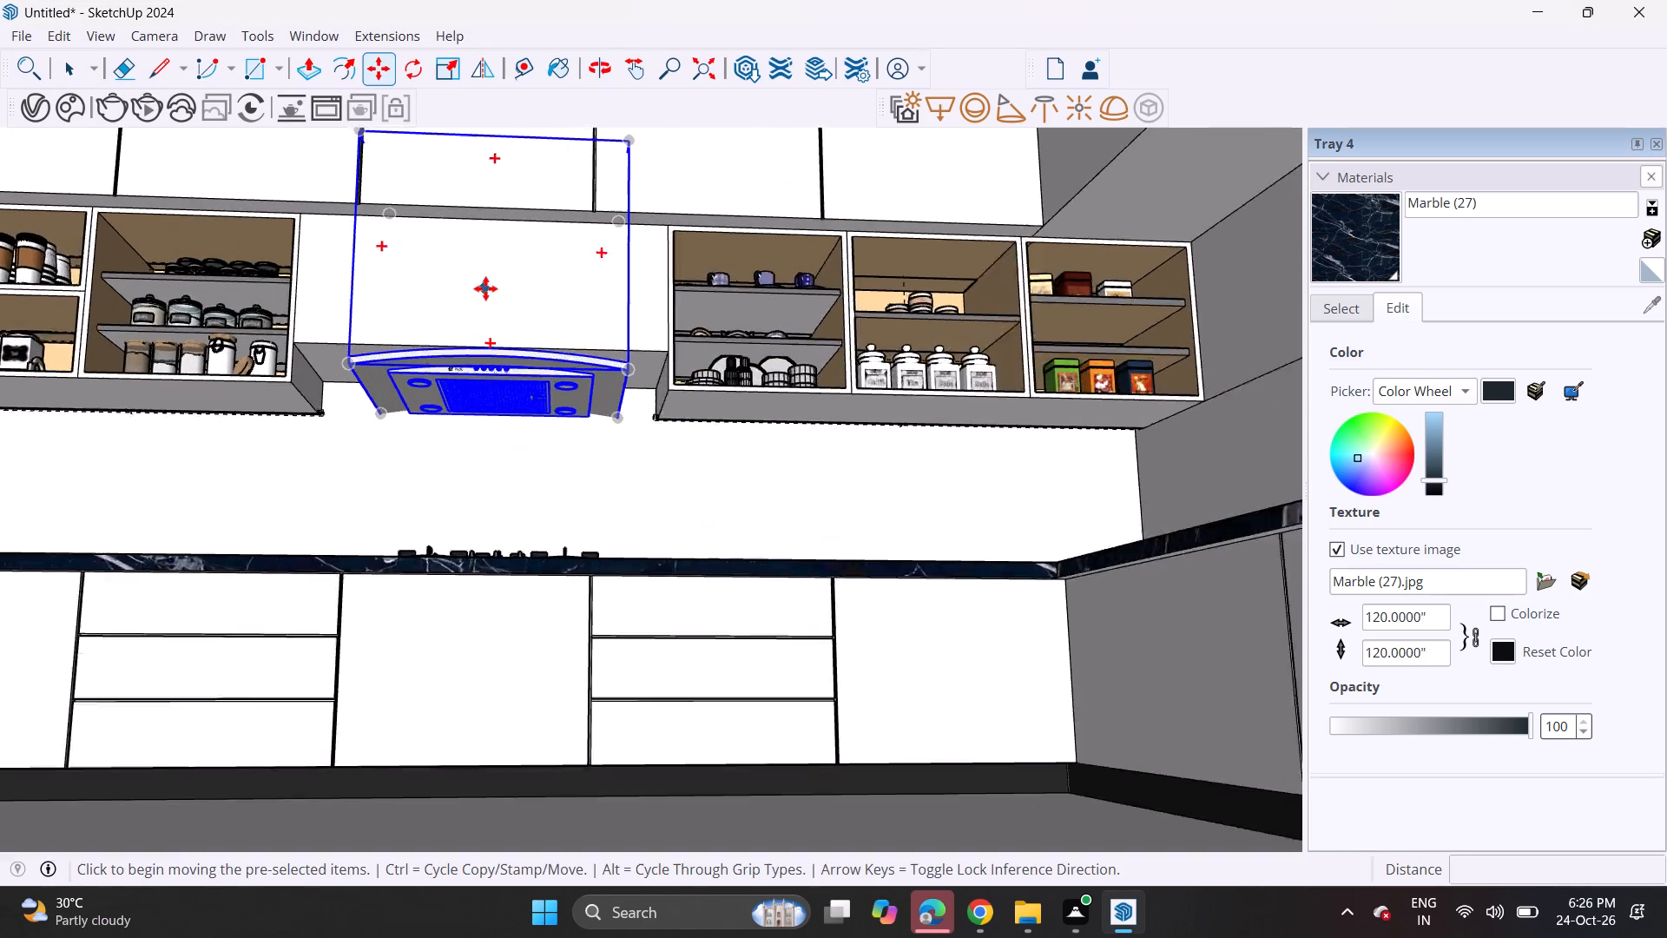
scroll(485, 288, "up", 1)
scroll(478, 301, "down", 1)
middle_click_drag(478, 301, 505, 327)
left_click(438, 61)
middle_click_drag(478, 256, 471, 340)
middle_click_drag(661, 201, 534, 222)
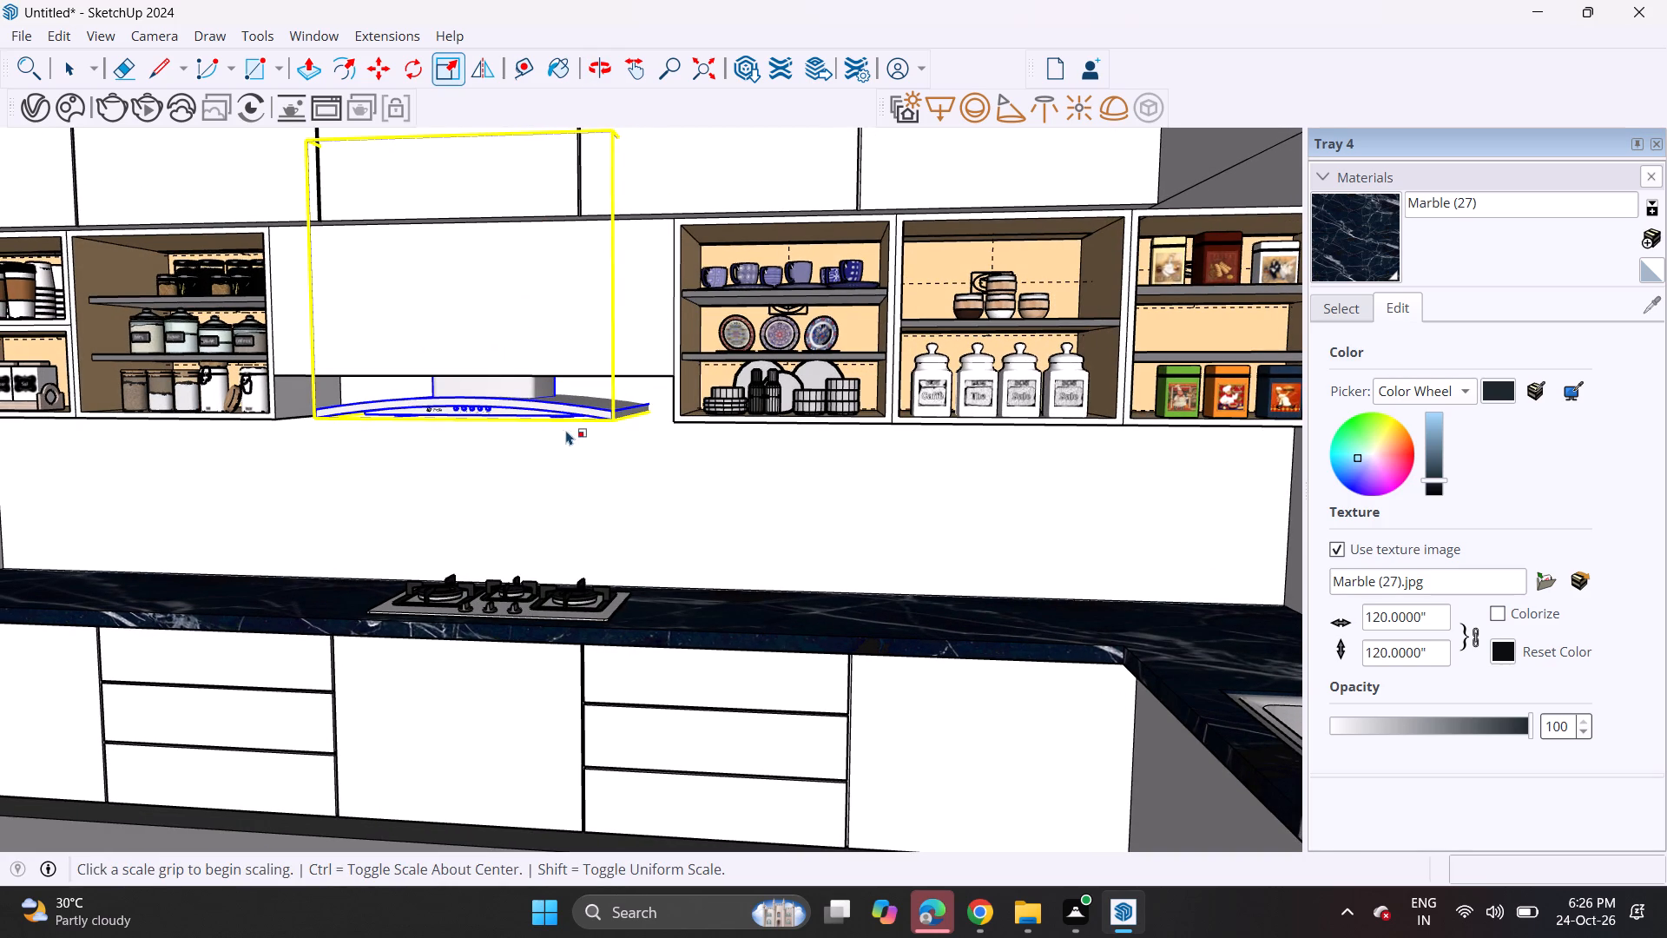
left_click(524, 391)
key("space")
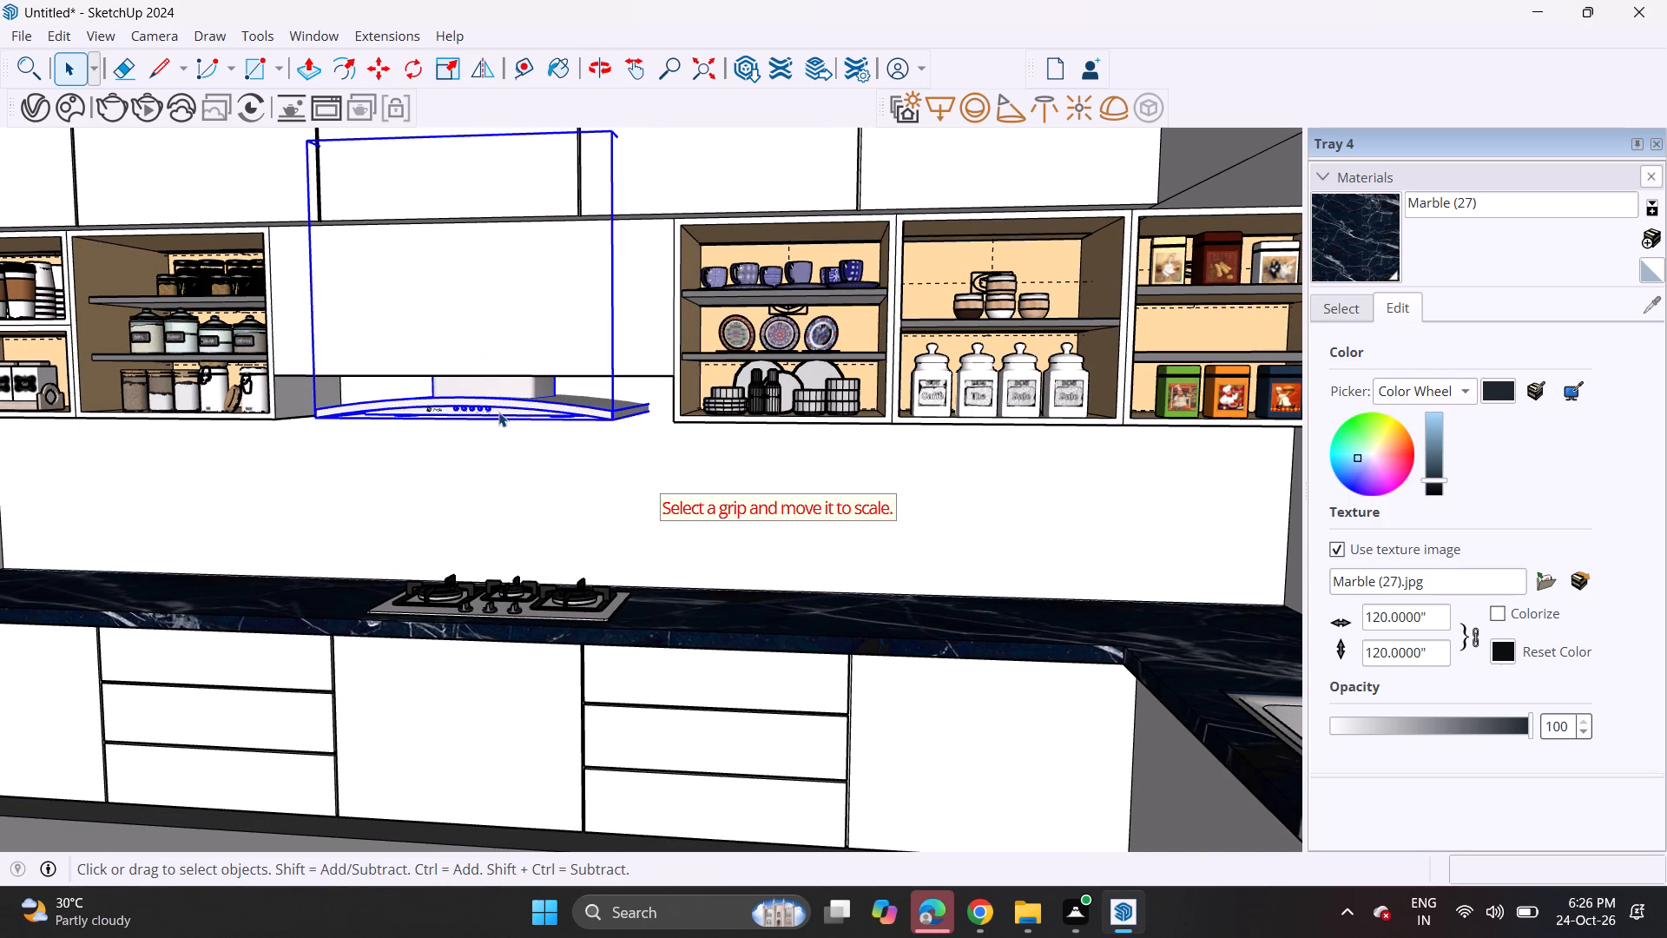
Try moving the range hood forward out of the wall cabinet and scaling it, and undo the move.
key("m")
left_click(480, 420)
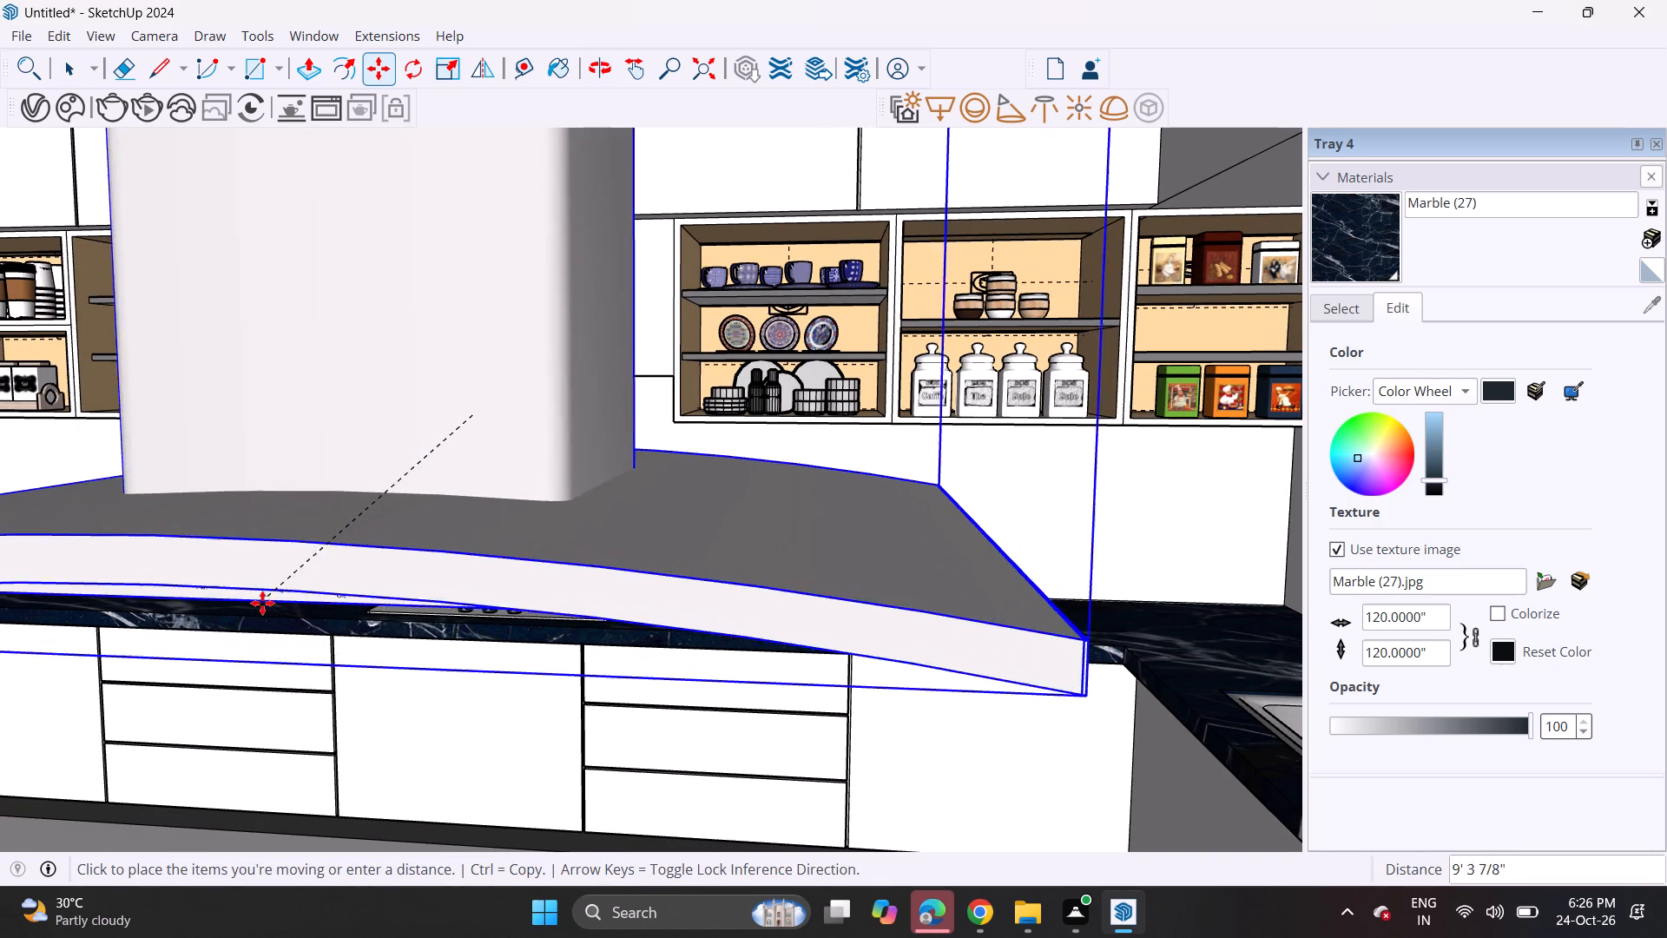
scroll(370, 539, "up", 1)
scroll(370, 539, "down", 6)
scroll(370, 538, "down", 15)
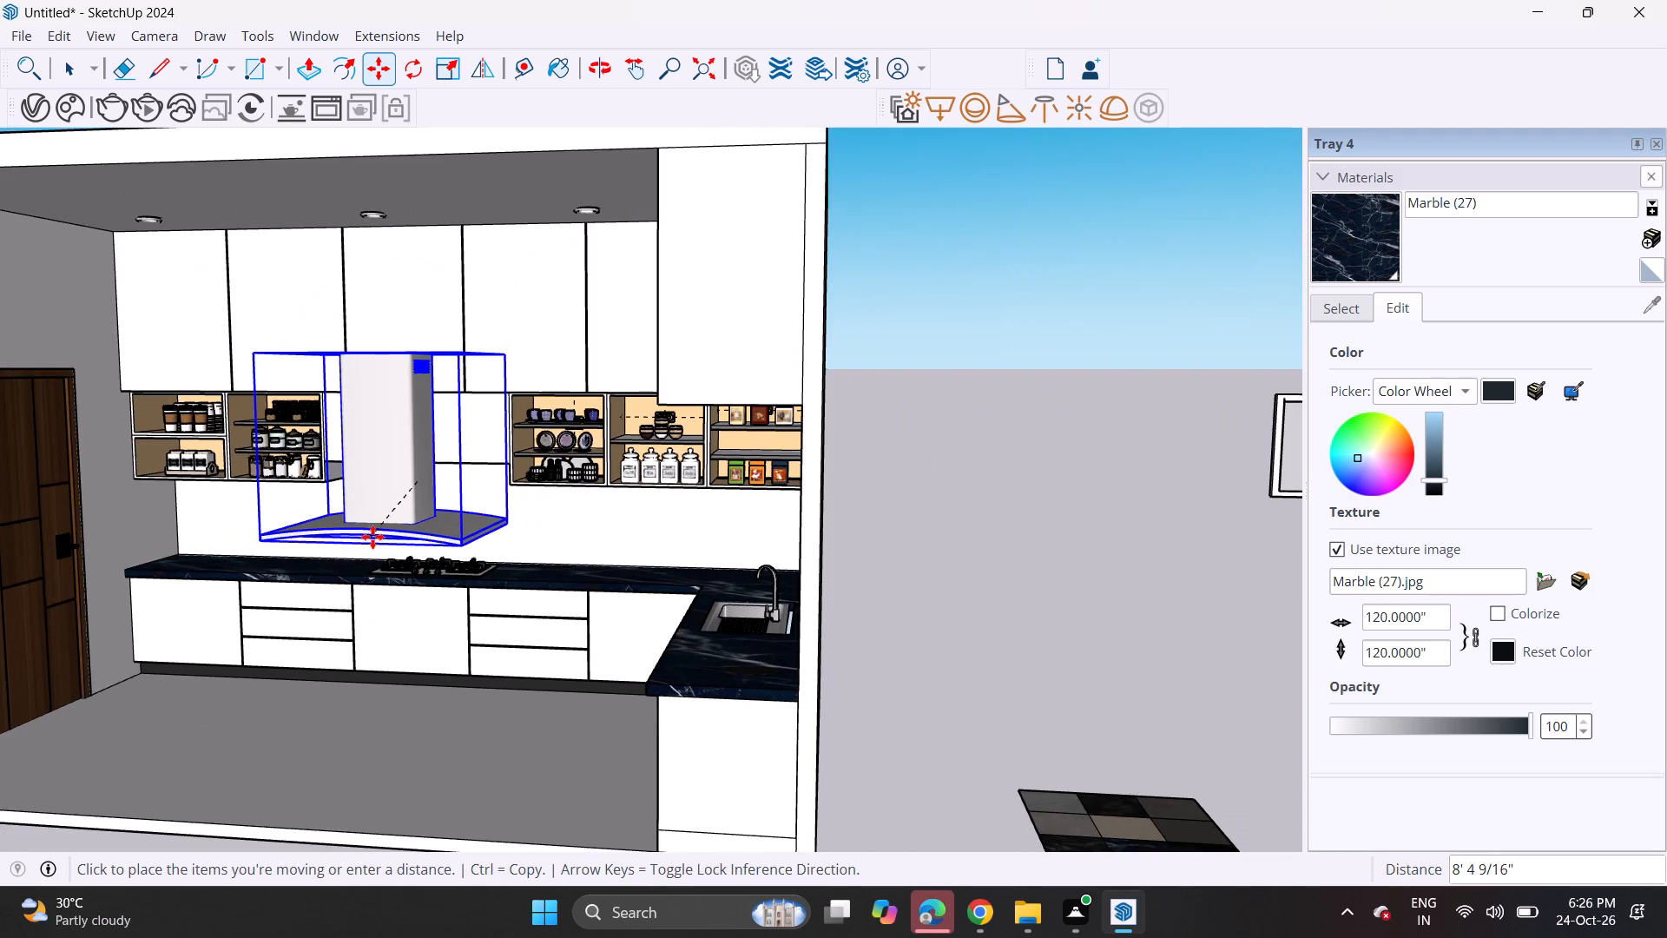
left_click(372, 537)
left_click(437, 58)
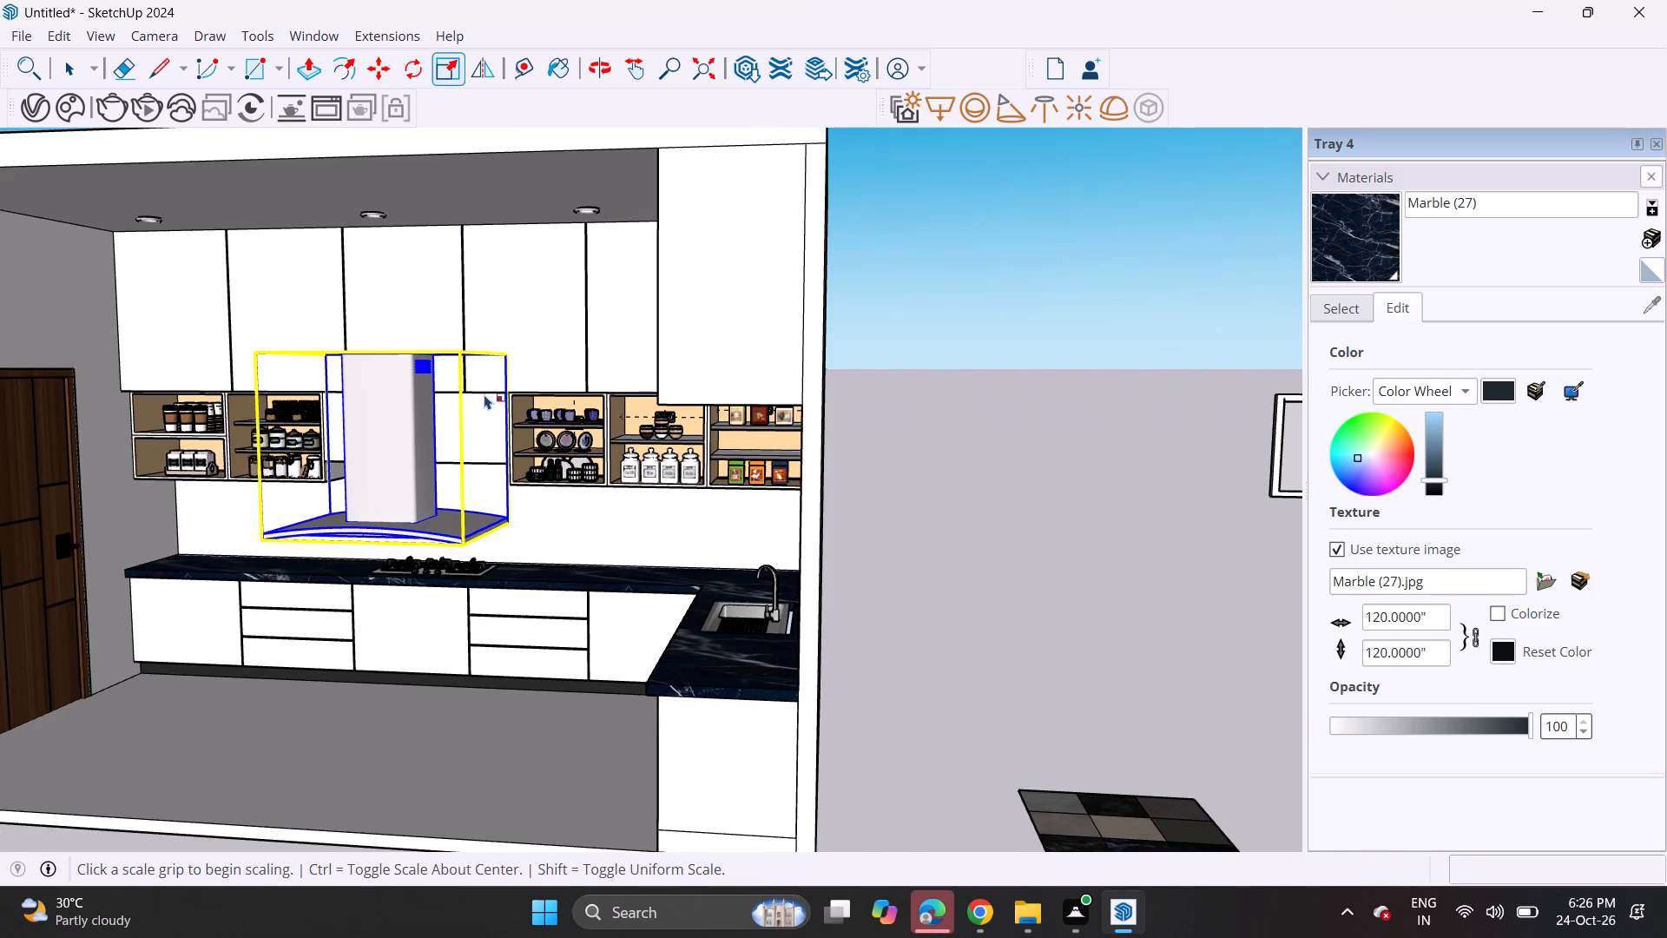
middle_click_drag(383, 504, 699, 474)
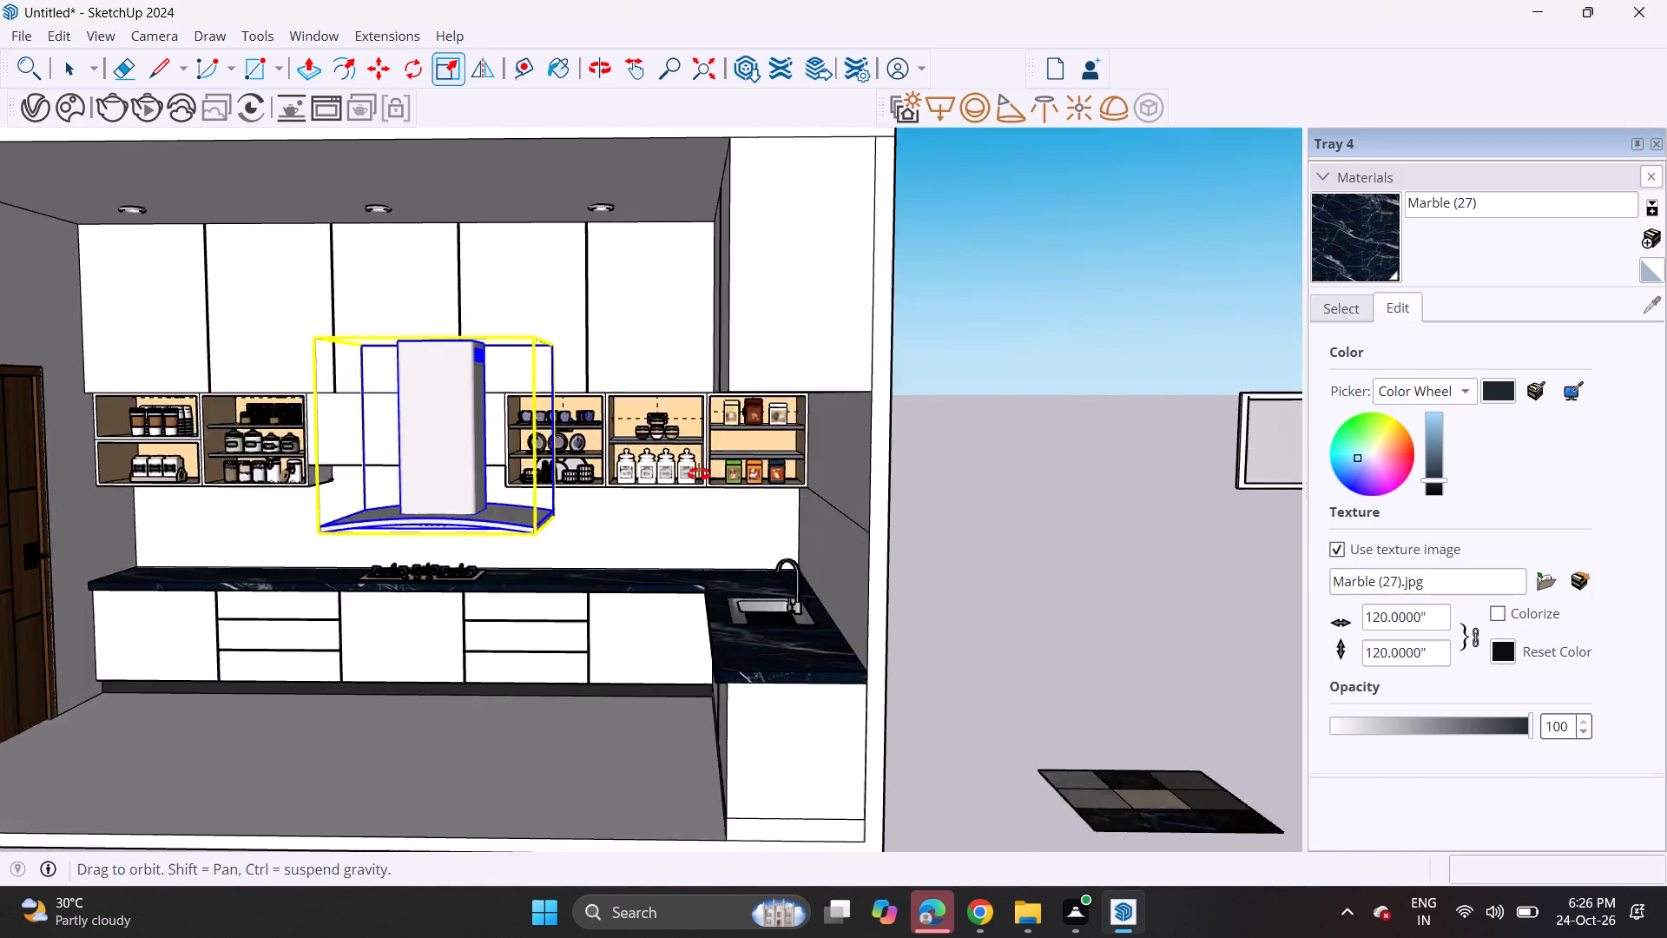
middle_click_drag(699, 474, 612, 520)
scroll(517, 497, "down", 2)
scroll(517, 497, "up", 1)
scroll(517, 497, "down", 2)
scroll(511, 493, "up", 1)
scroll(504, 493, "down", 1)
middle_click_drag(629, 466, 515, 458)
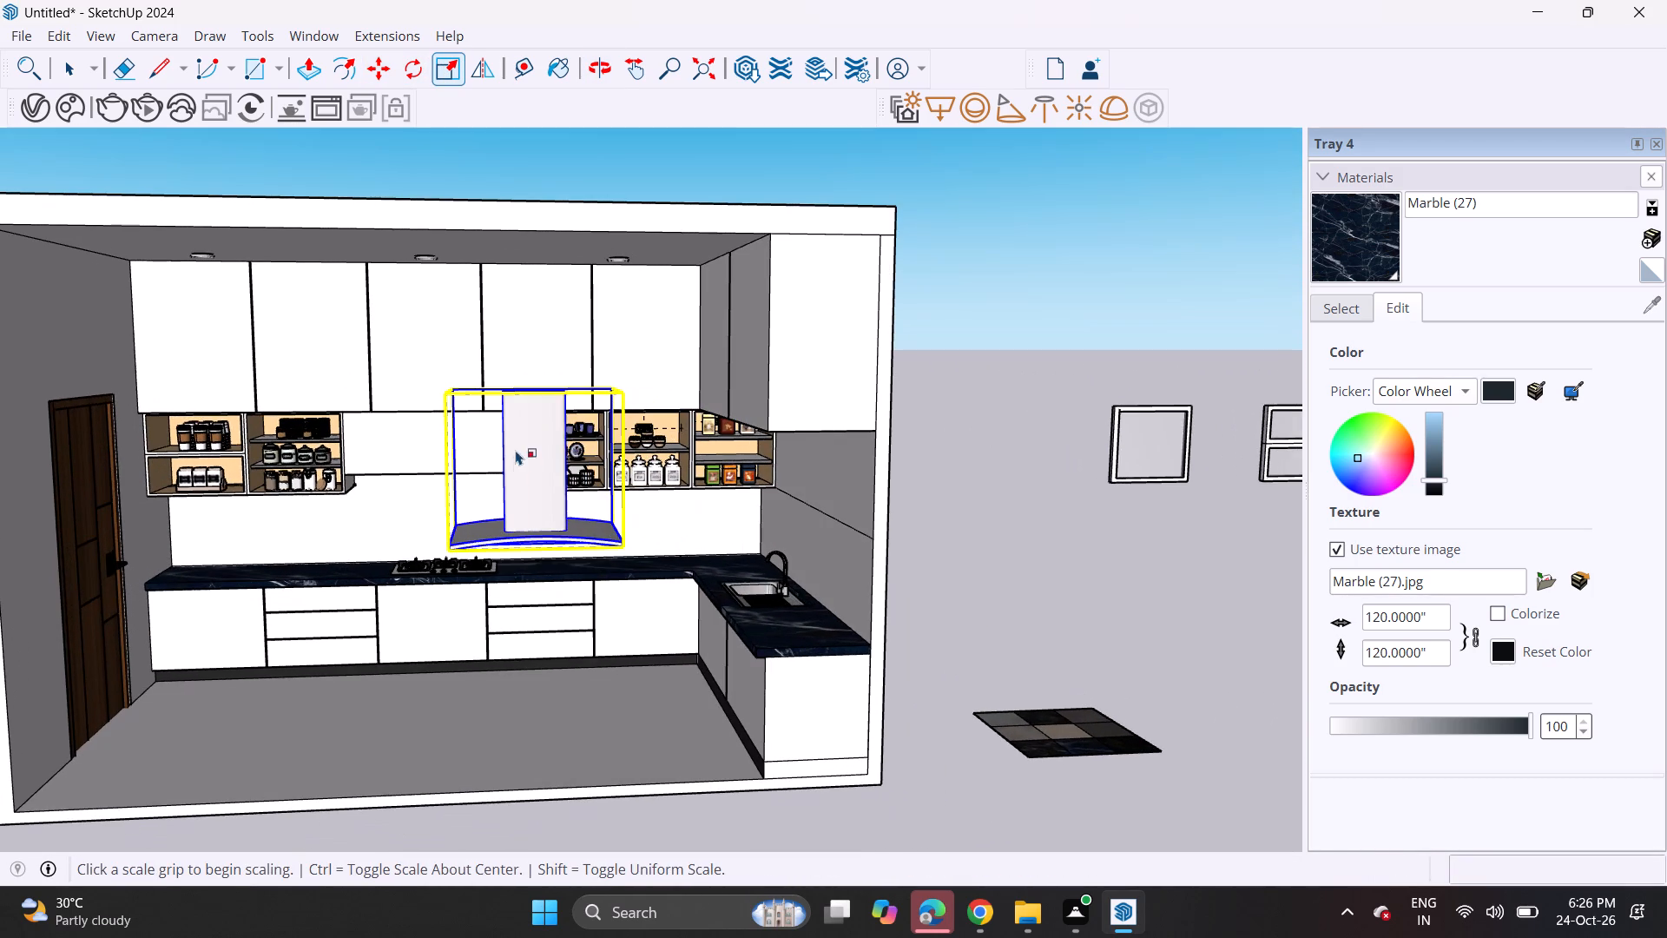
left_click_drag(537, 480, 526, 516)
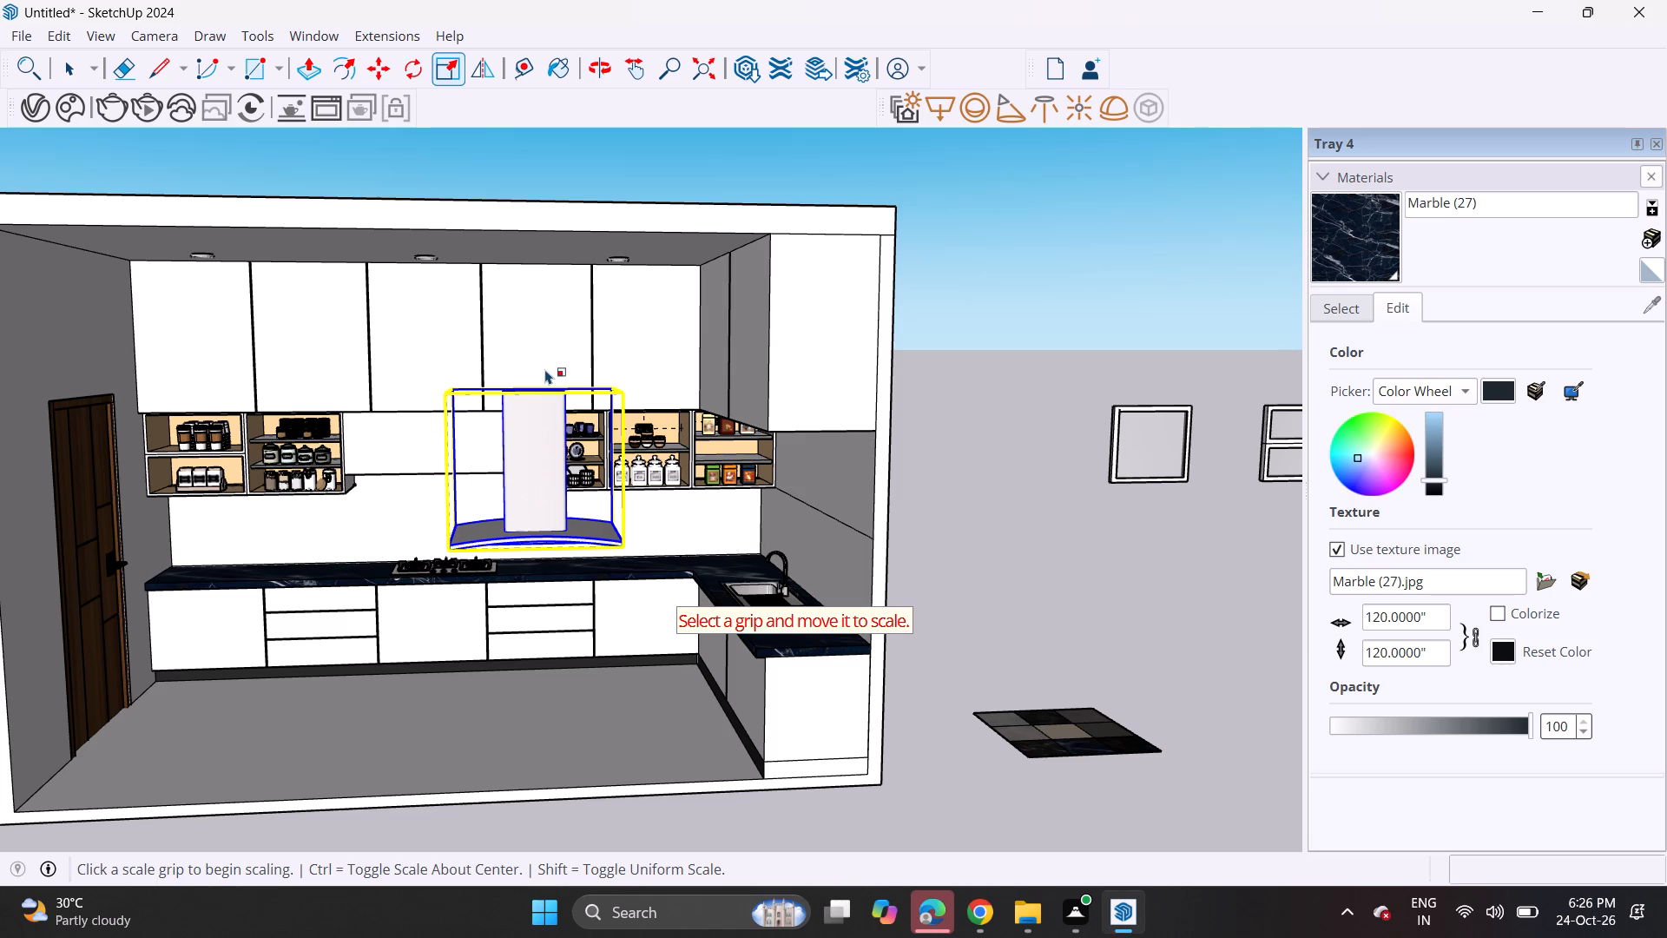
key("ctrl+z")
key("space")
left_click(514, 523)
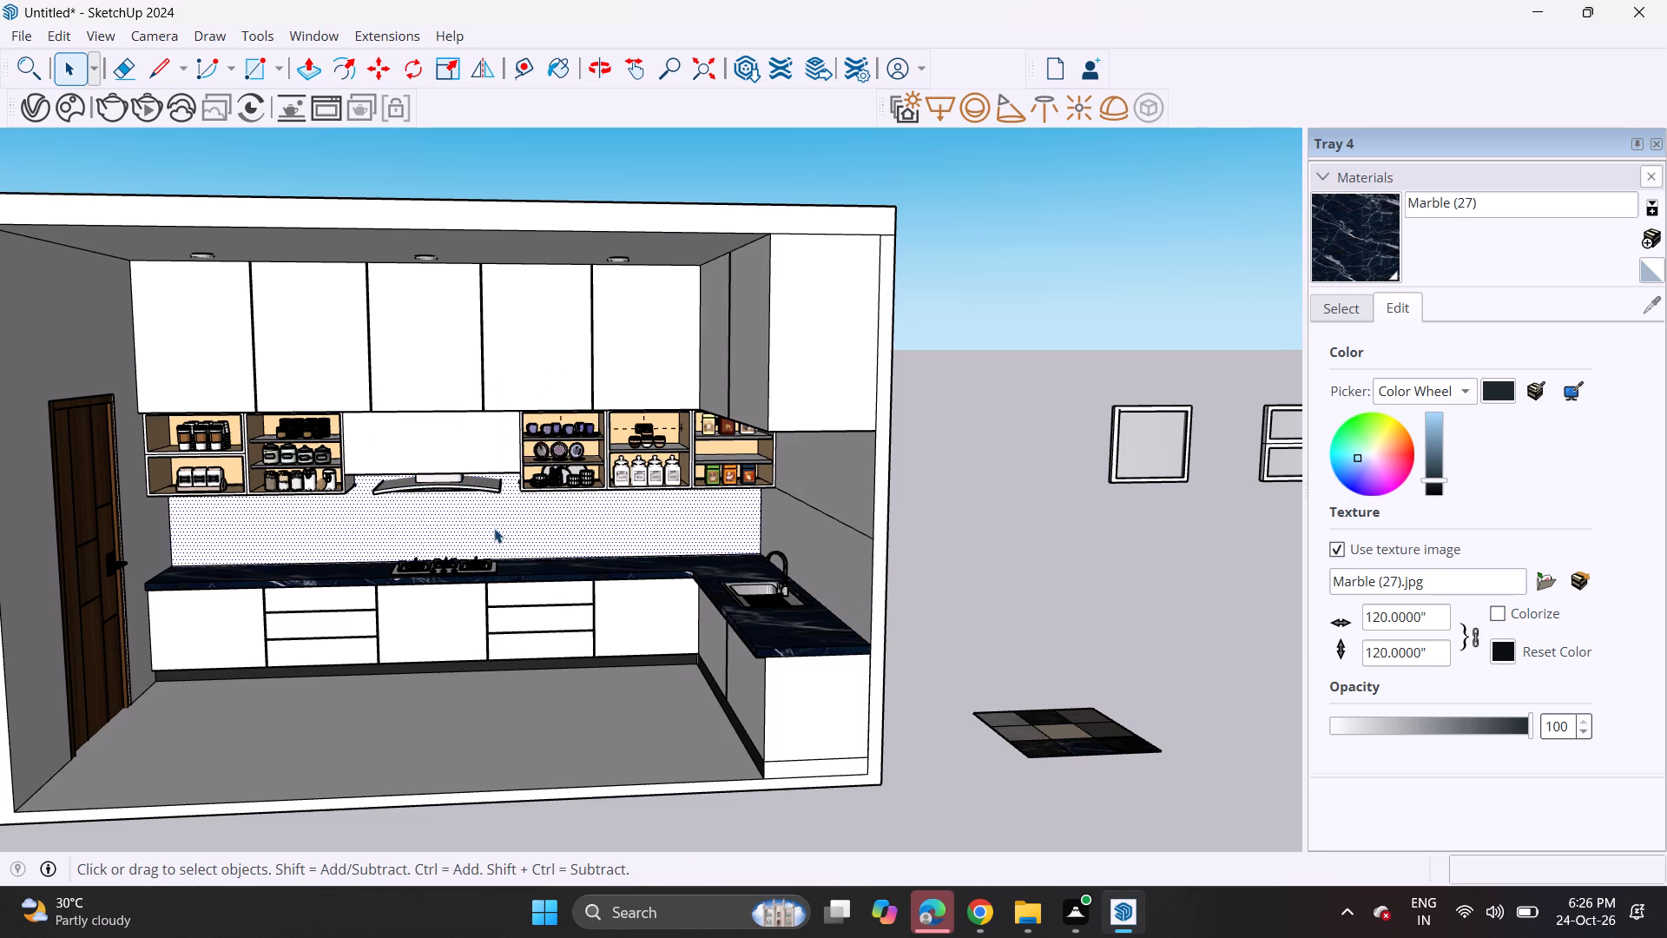
Lengthen the hob on the red axis, scaling its door-side end to 1.12 and its sink-side end to 1.16.
middle_click_drag(434, 524, 469, 470)
scroll(421, 523, "up", 4)
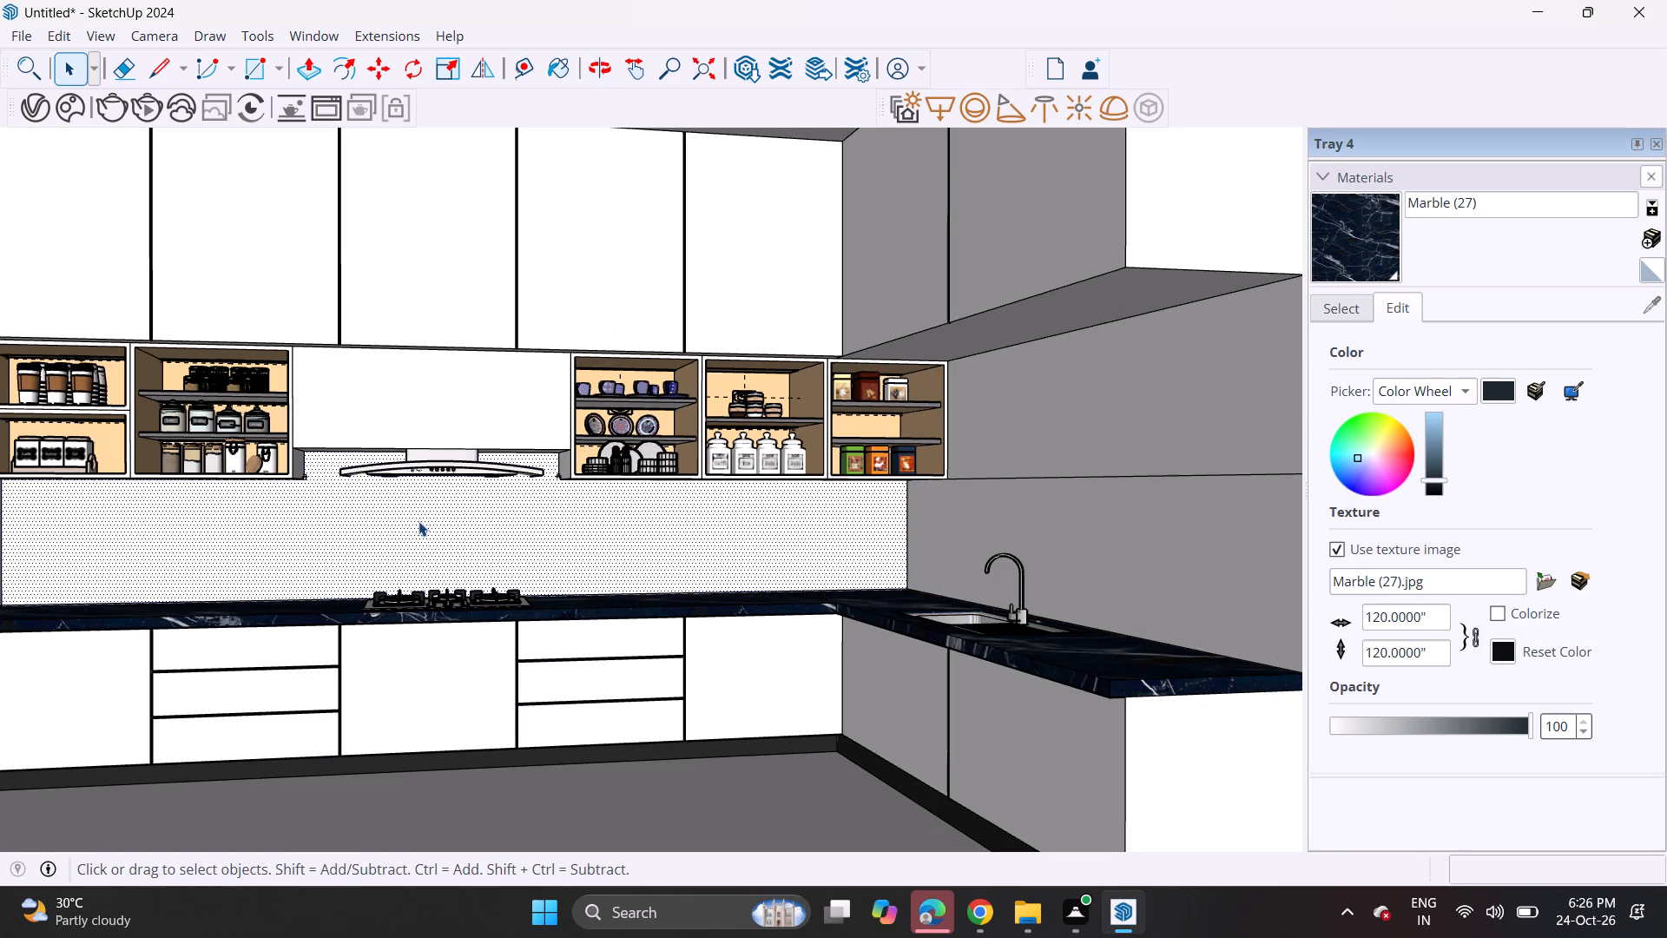
left_click(426, 608)
middle_click_drag(432, 598, 422, 661)
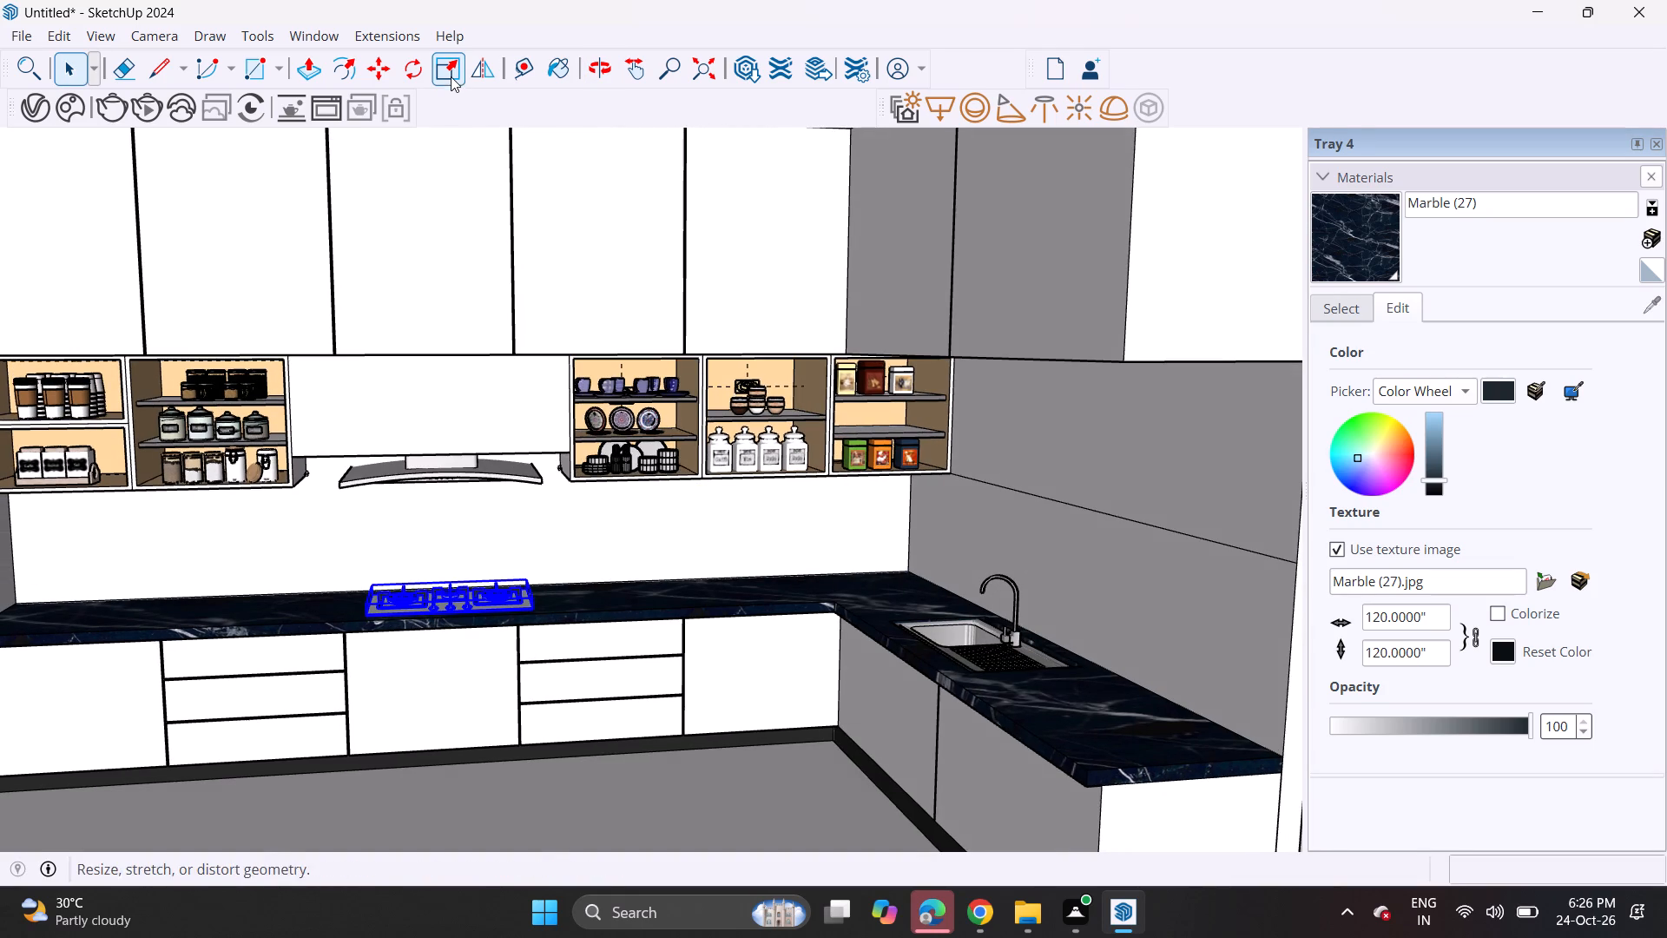
left_click(451, 76)
middle_click_drag(445, 482, 443, 531)
scroll(319, 604, "up", 3)
scroll(392, 606, "up", 4)
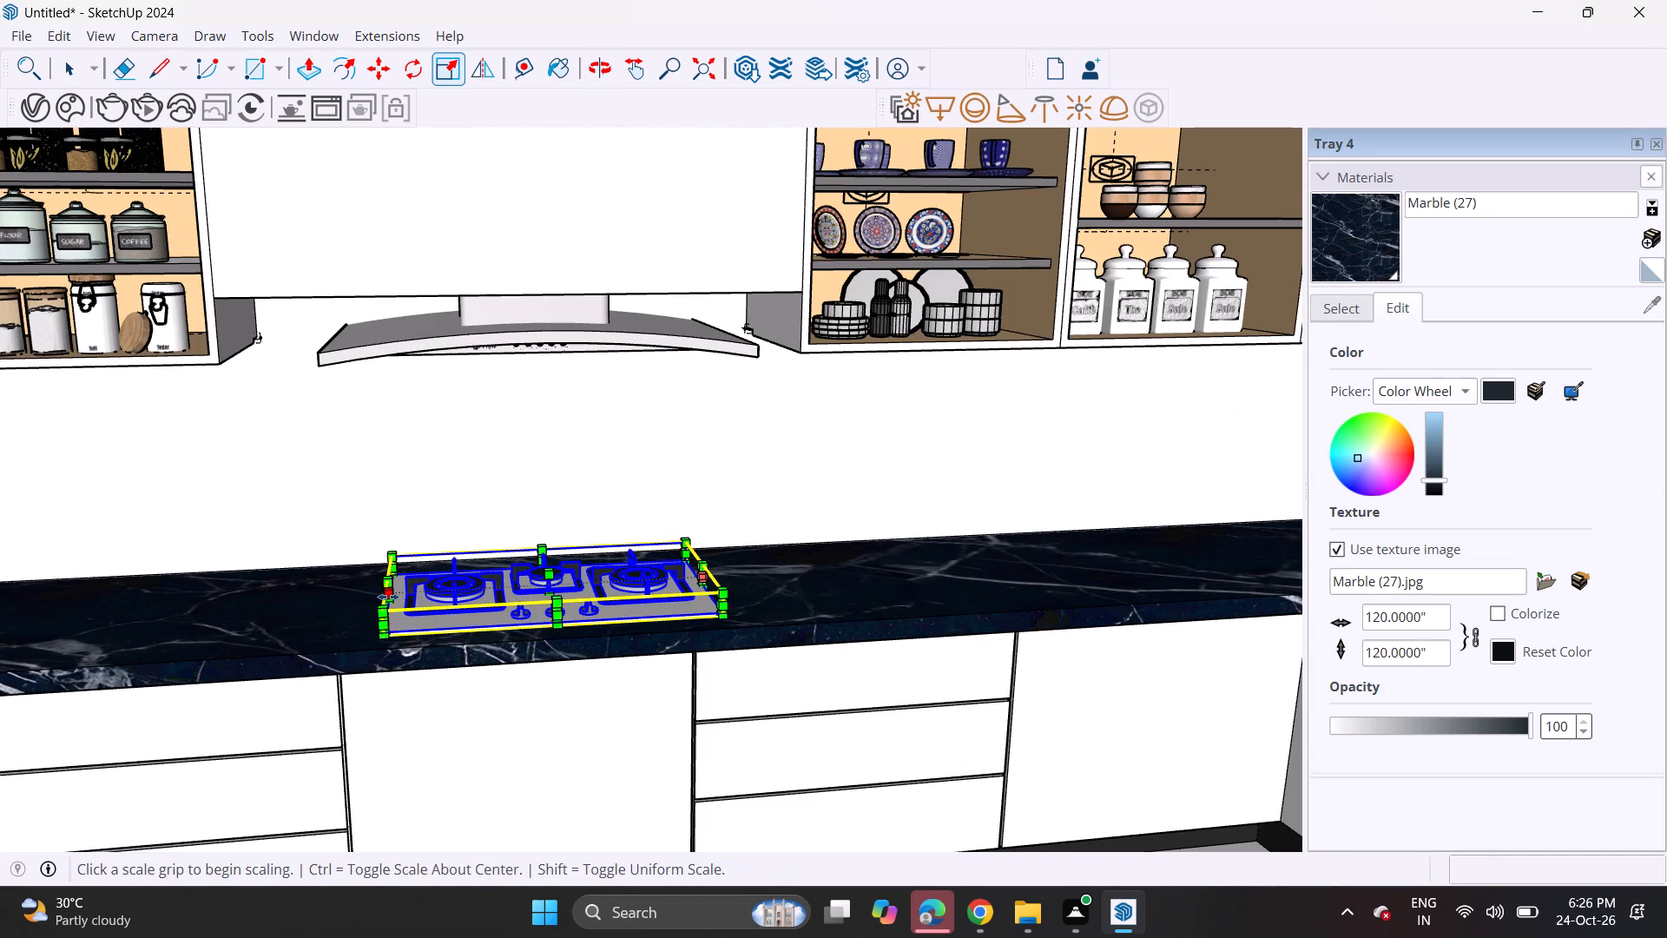
left_click(388, 597)
left_click(347, 591)
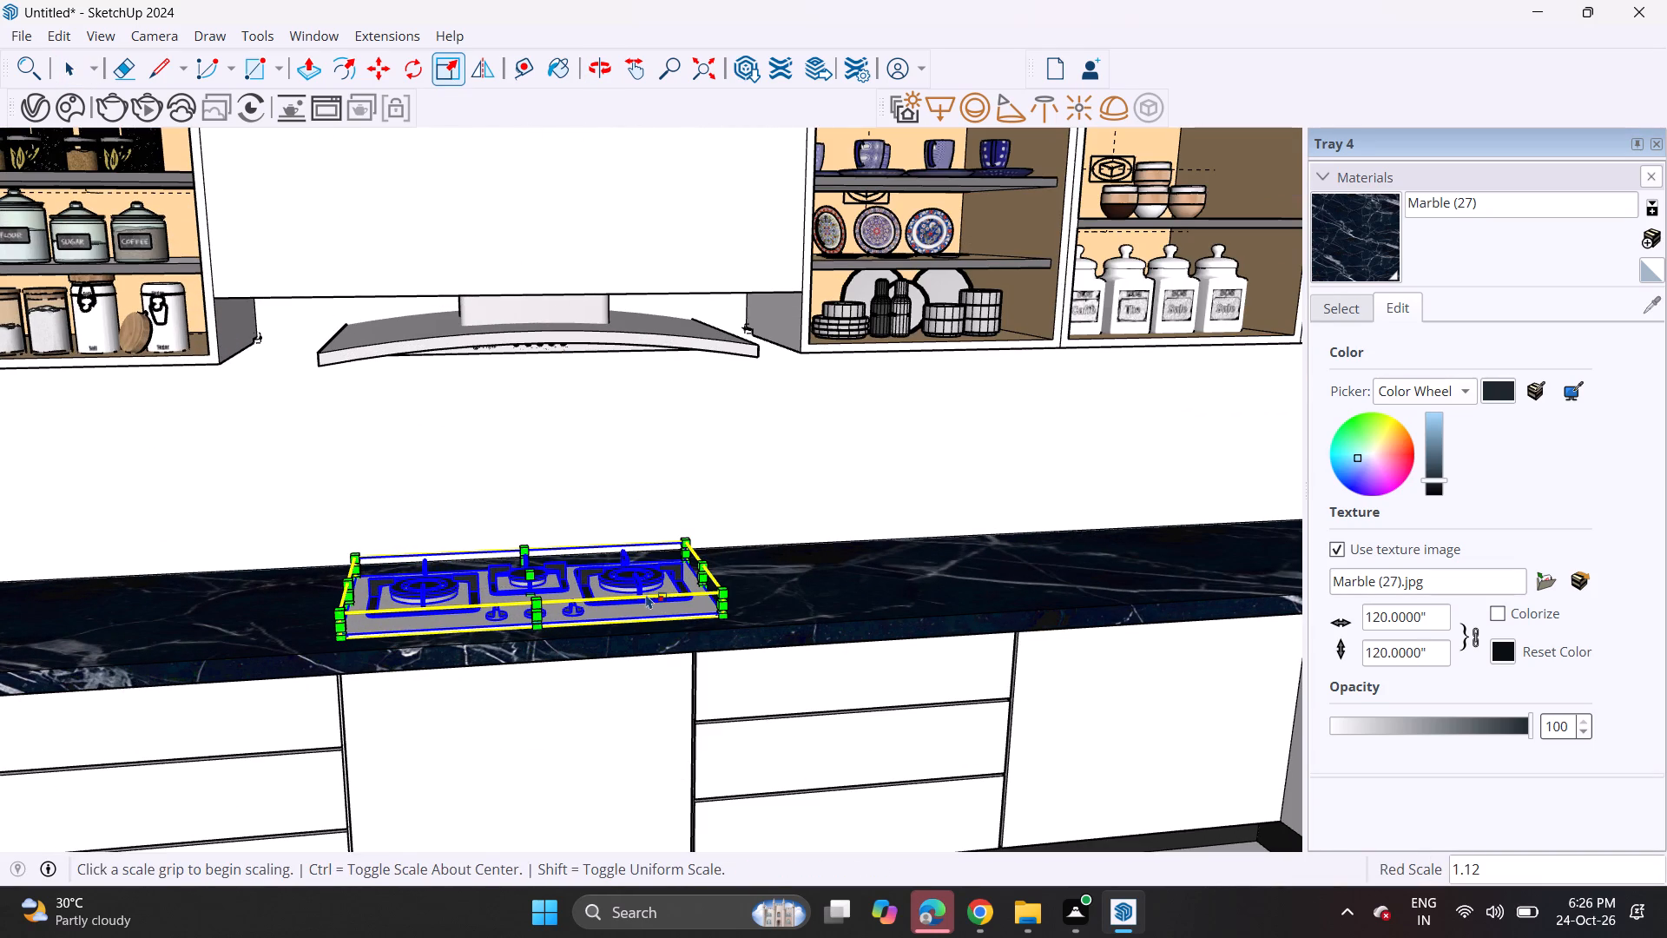
left_click(701, 575)
left_click(755, 571)
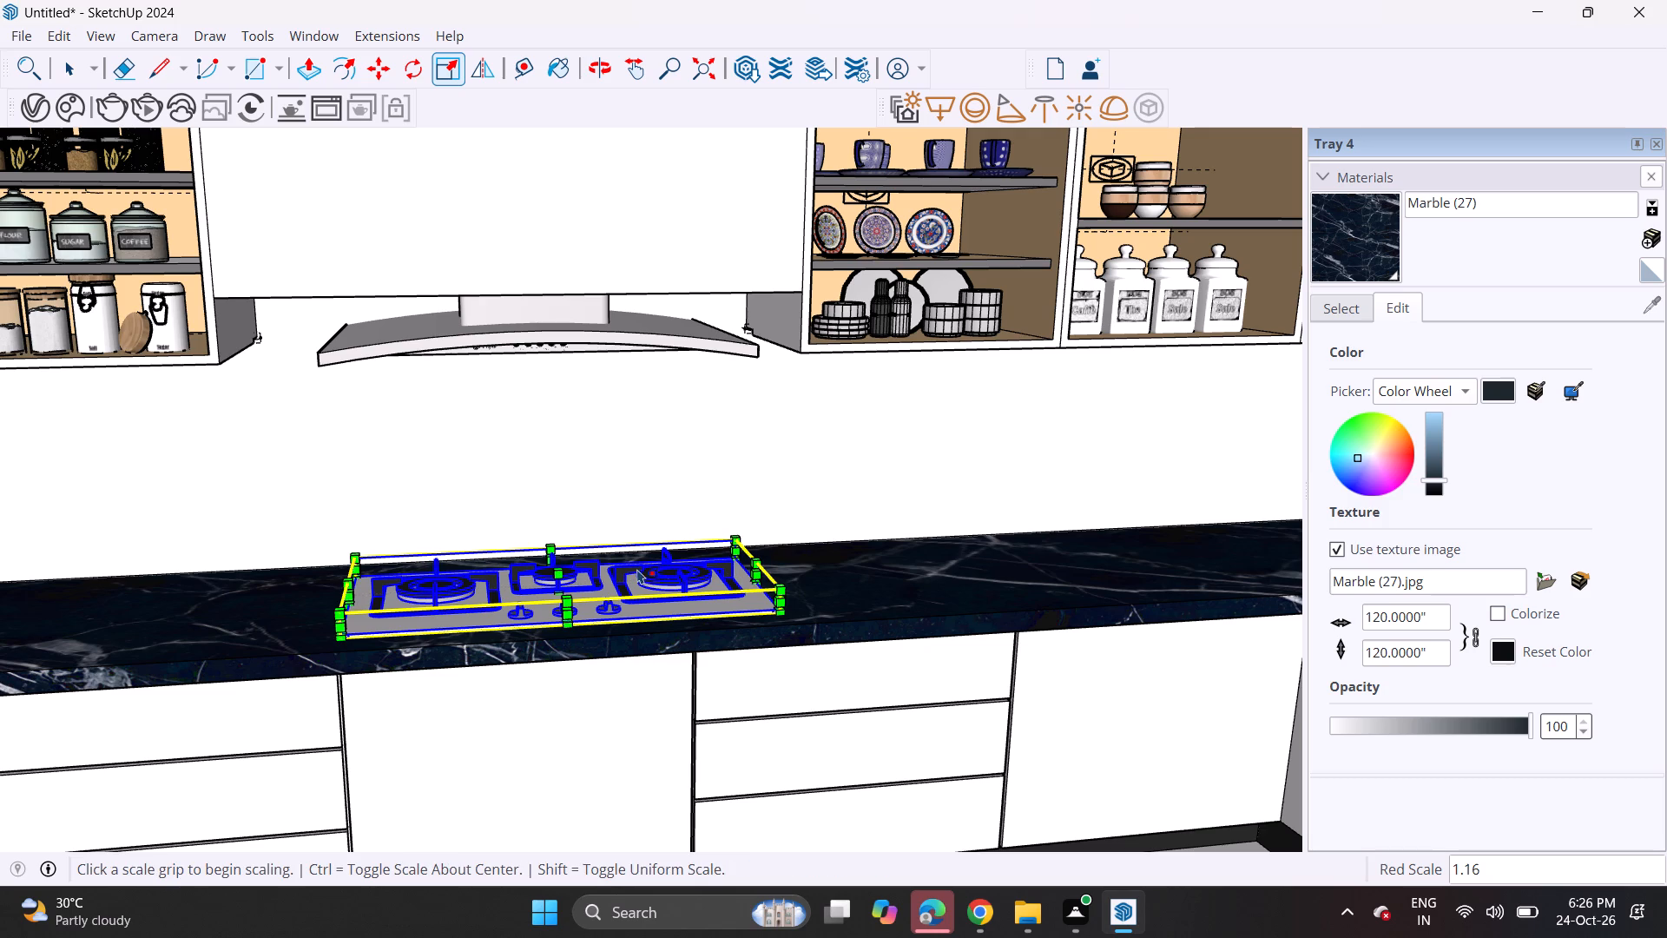
Deepen the hob toward the back wall by scaling it to 1.20 on the green axis.
left_click(548, 561)
left_click(547, 552)
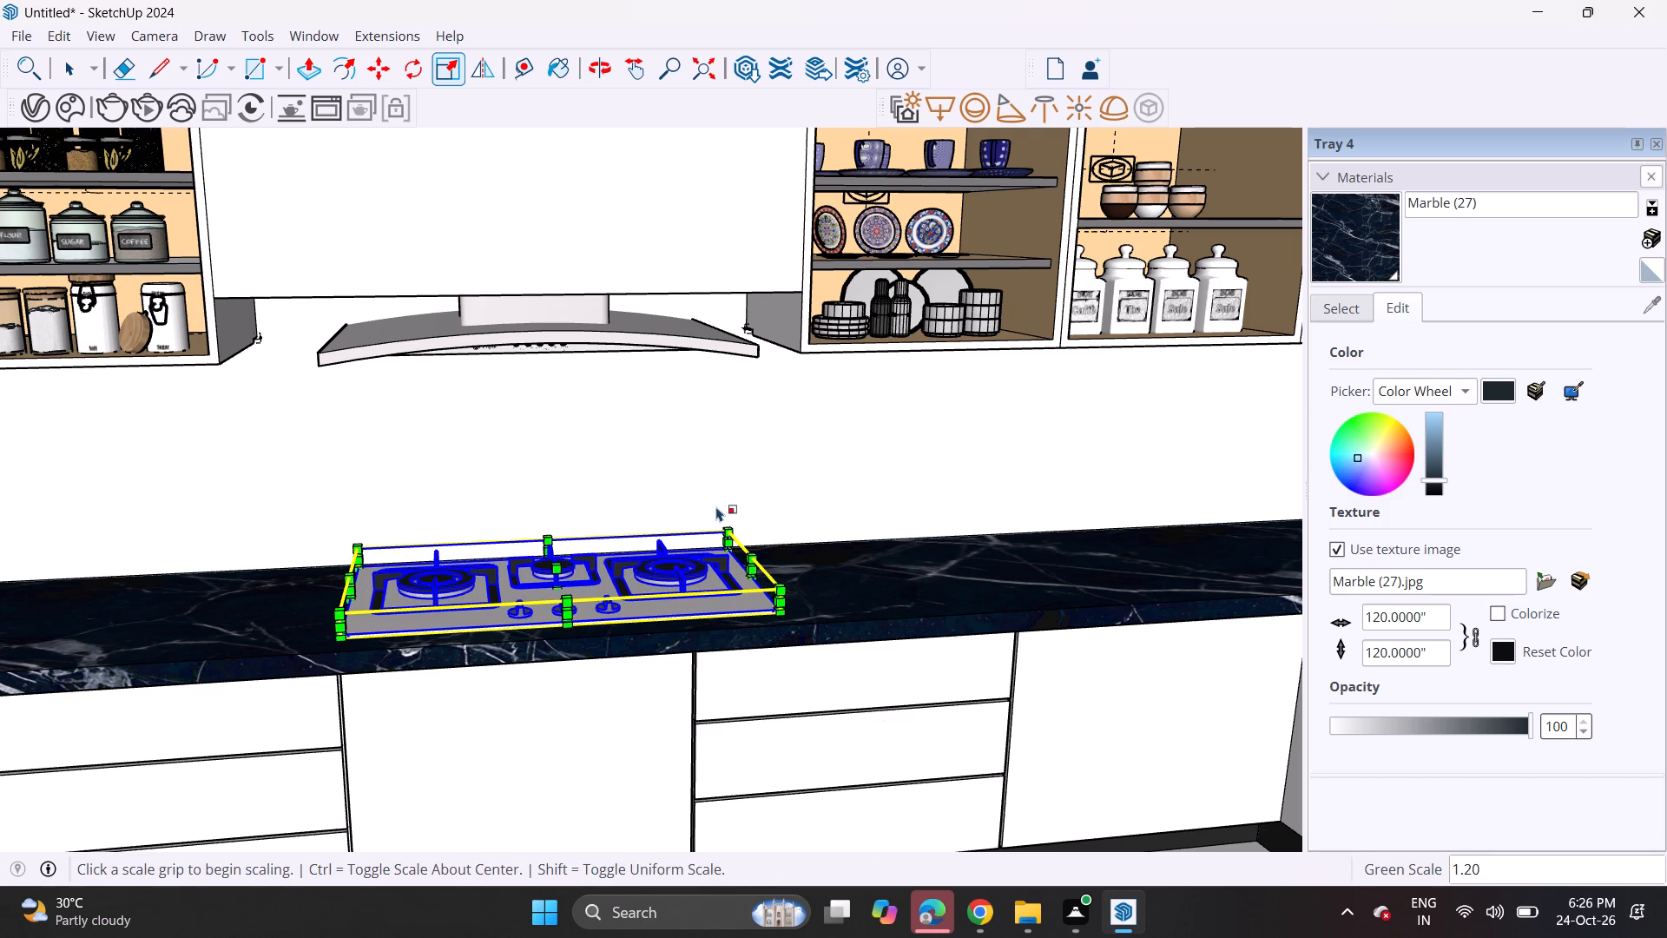
key("space")
left_click(730, 499)
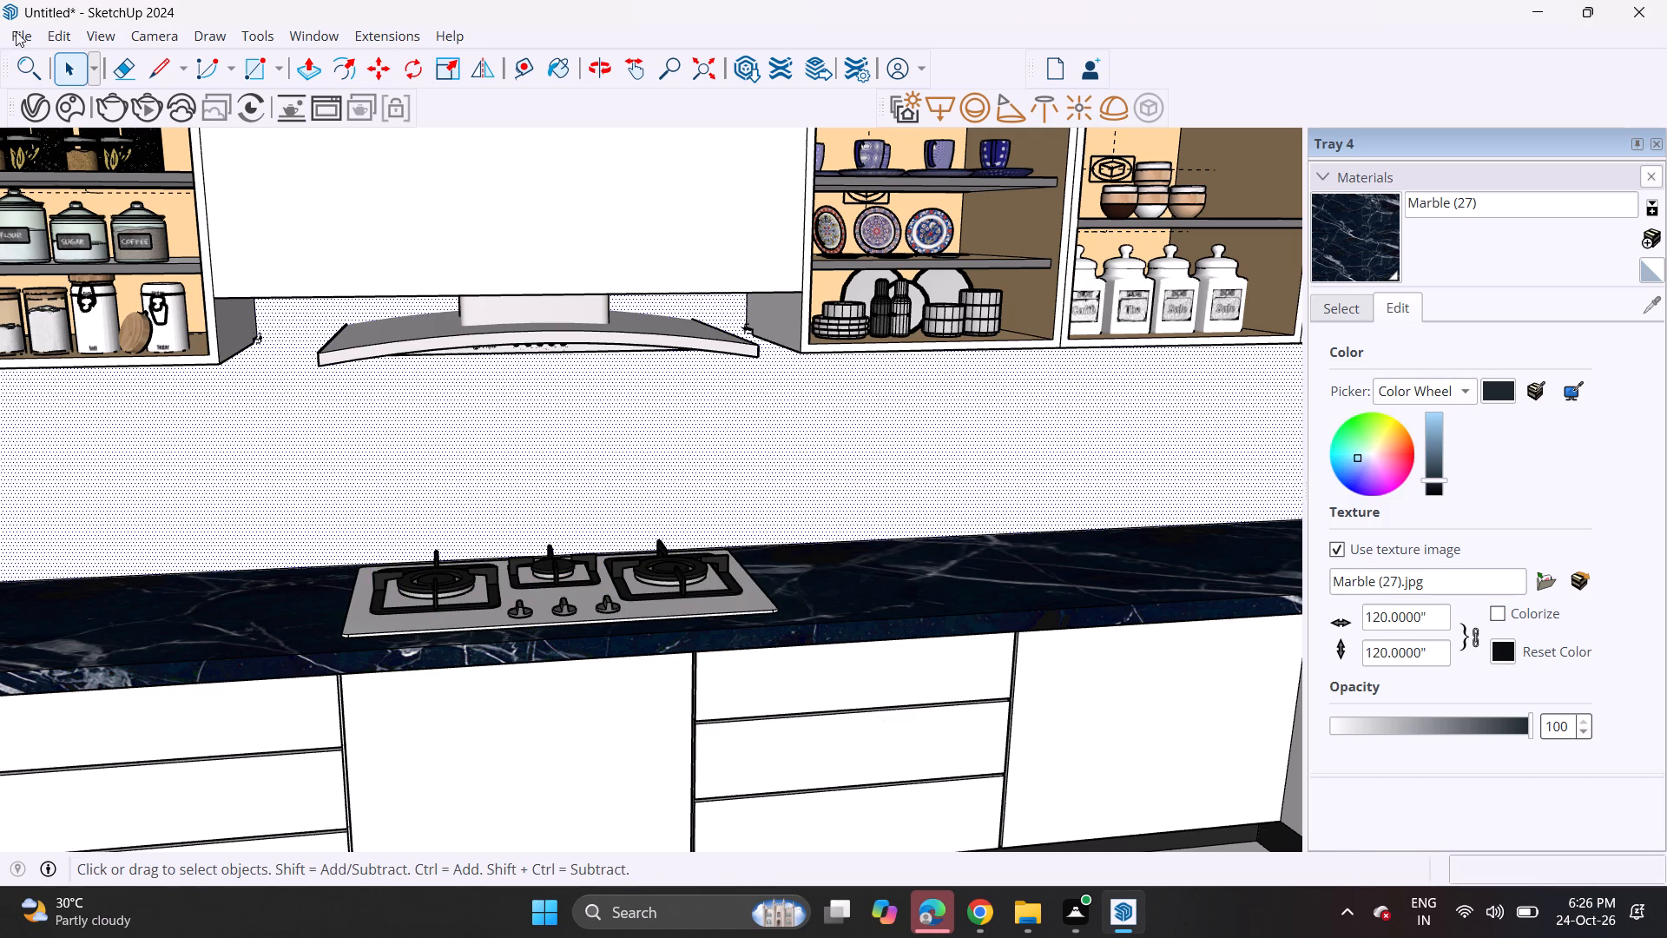
Import the mixer model from Downloads and place it on the back countertop near the door end.
left_click(19, 29)
left_click(129, 336)
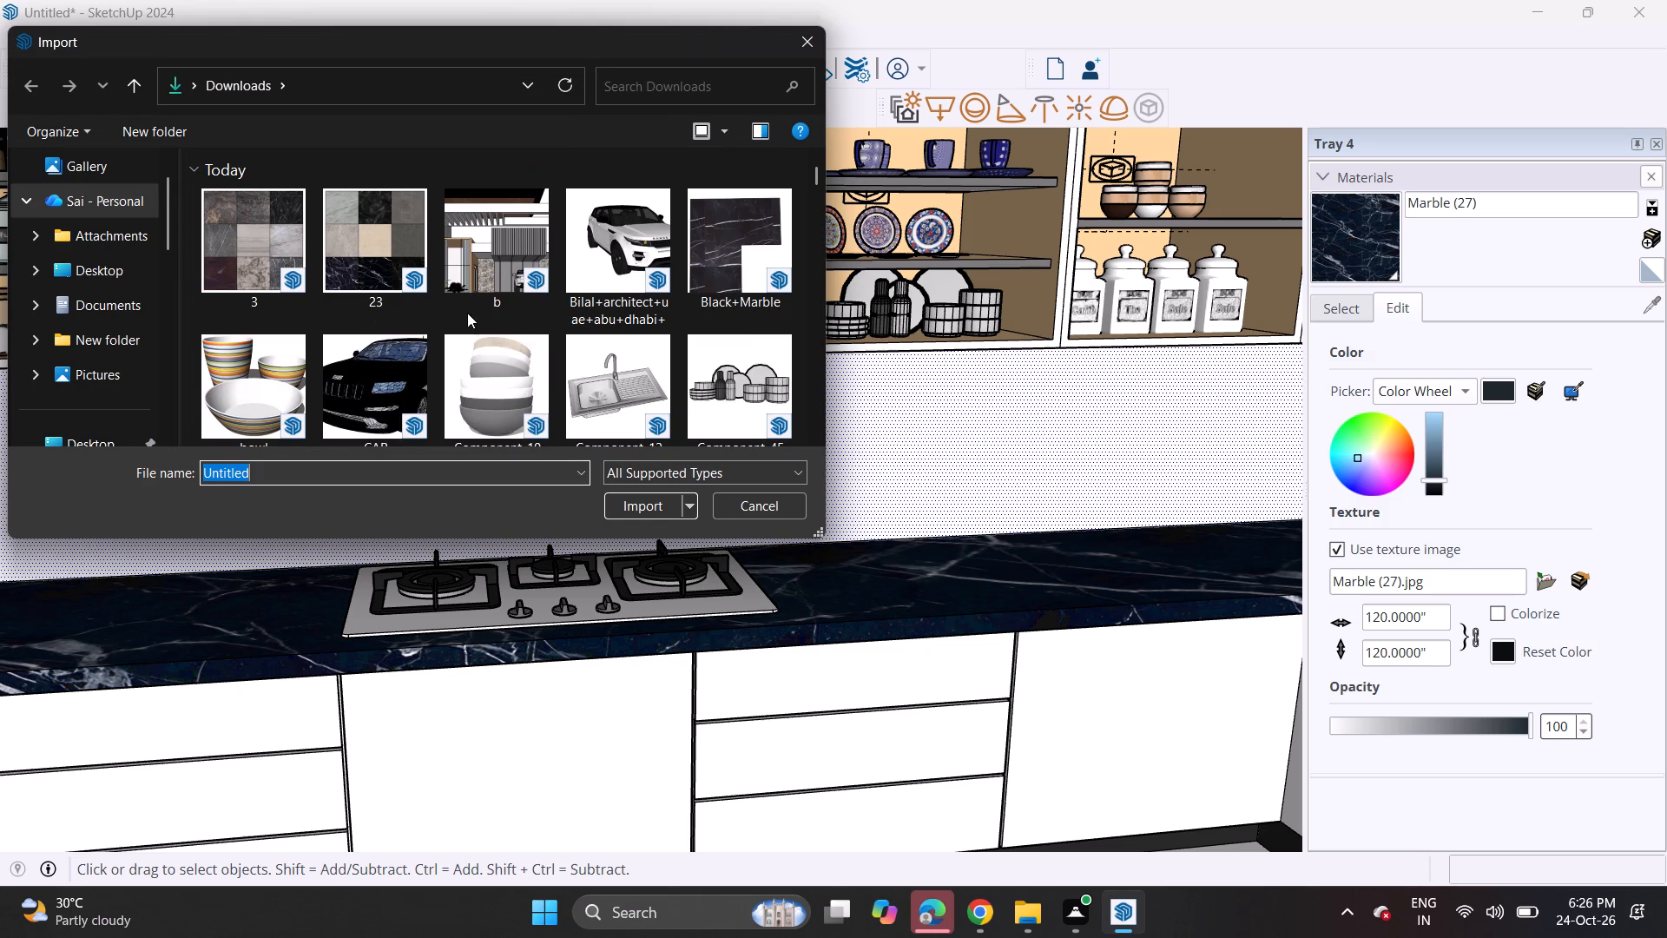
scroll(563, 297, "down", 3)
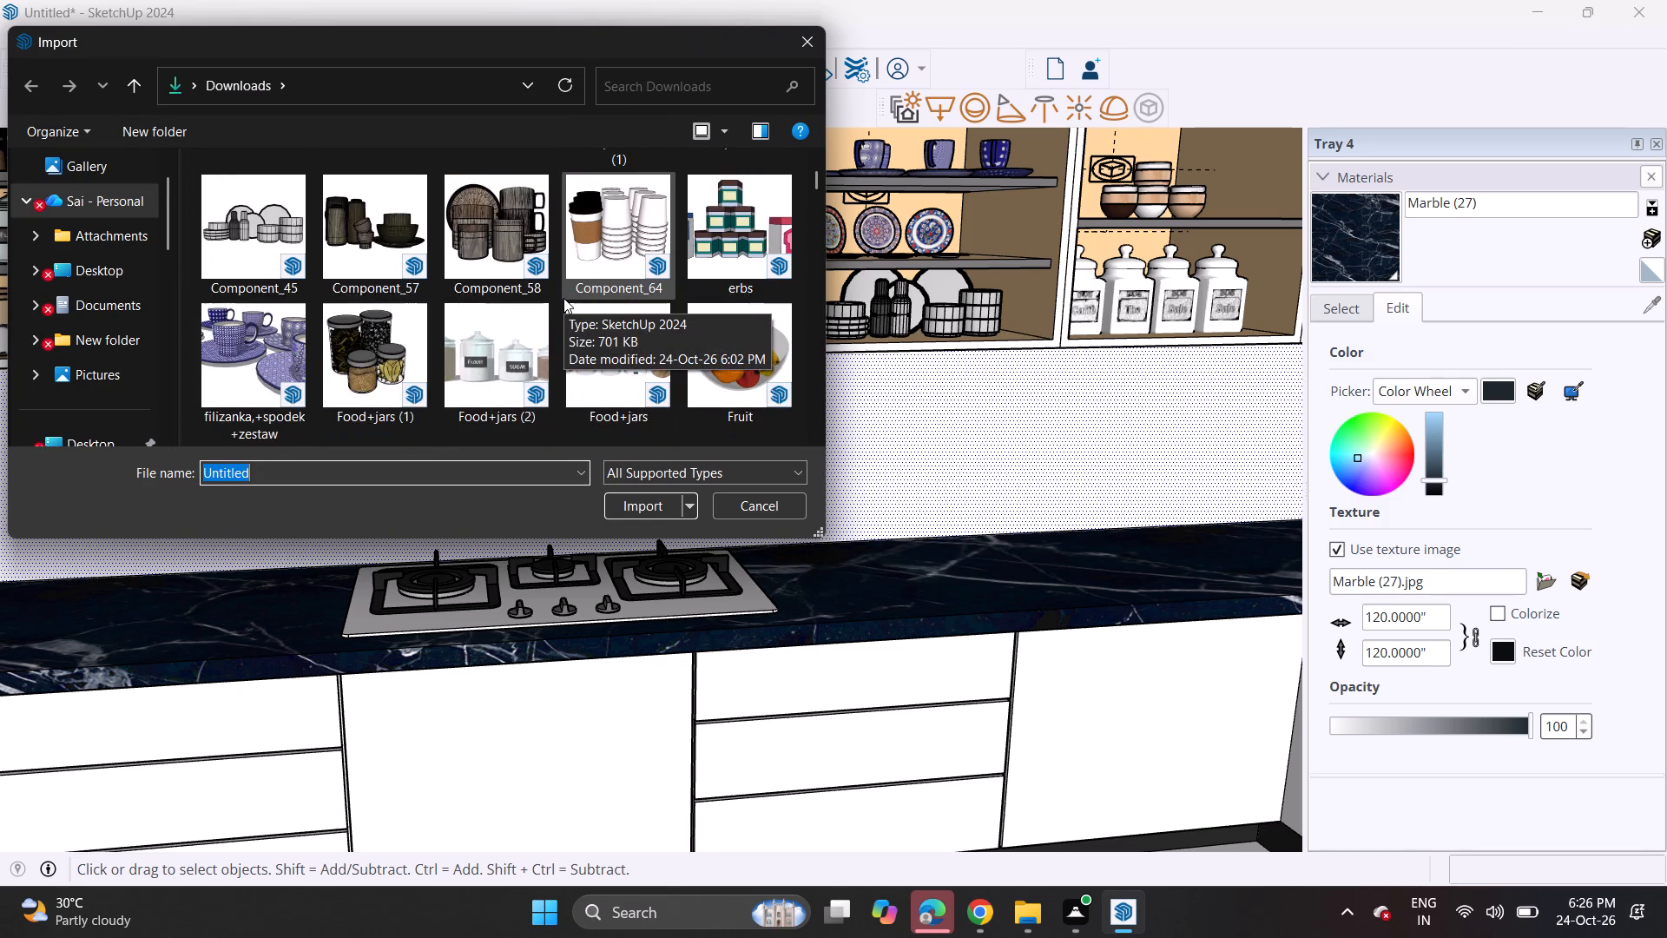
scroll(563, 298, "down", 5)
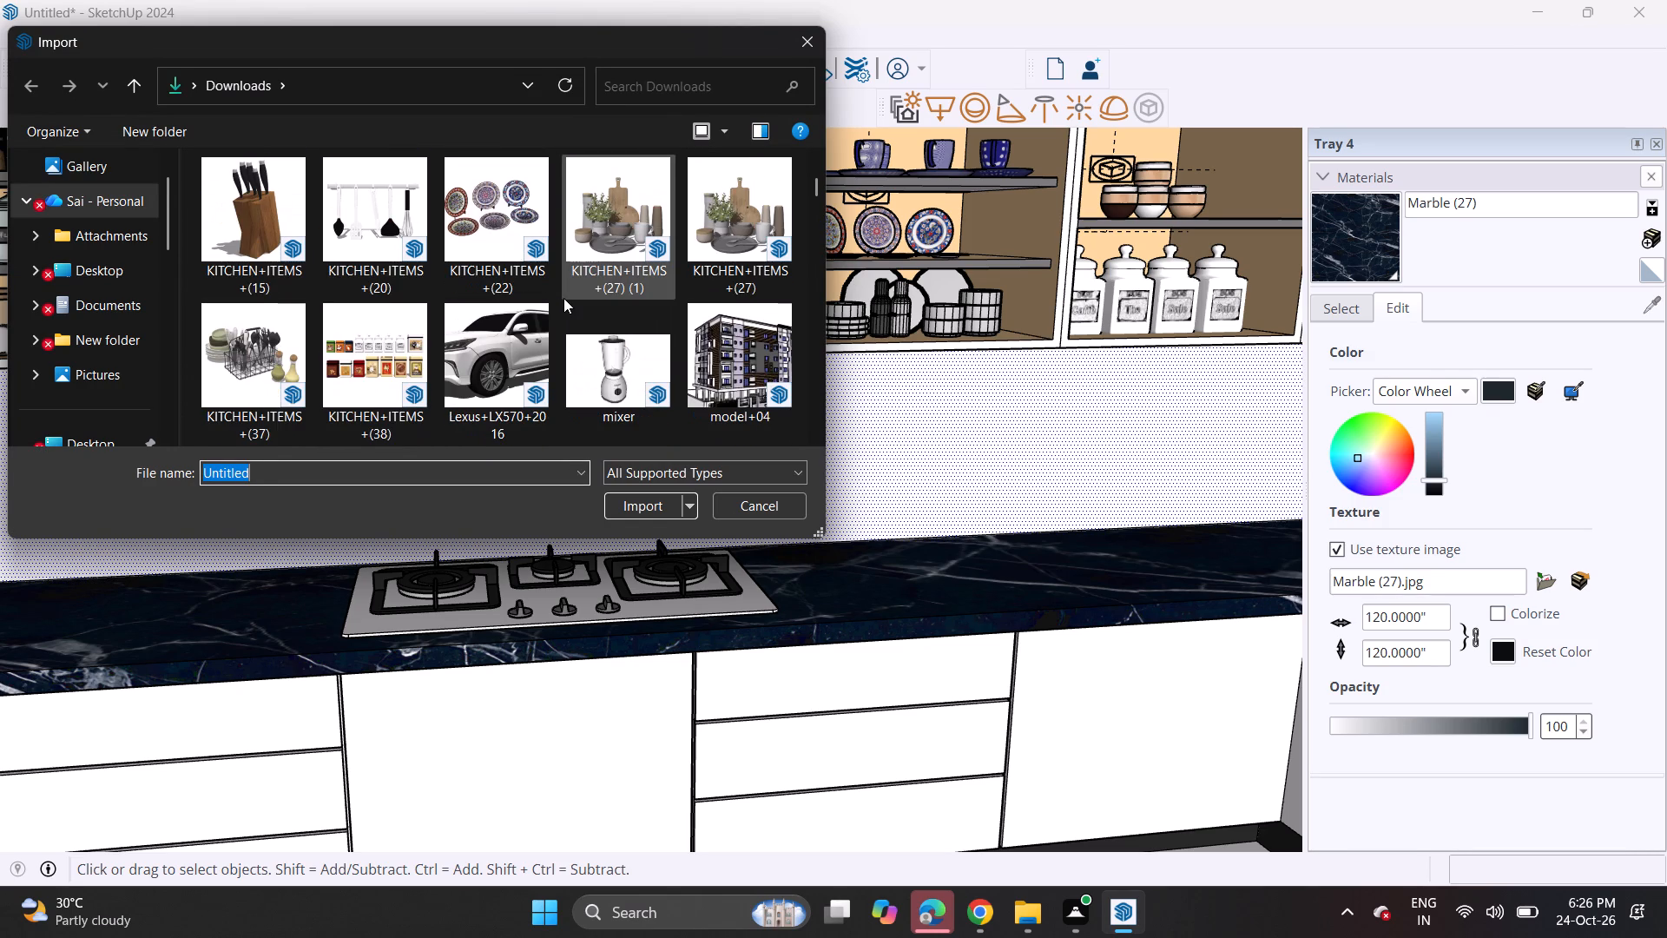
scroll(563, 298, "down", 2)
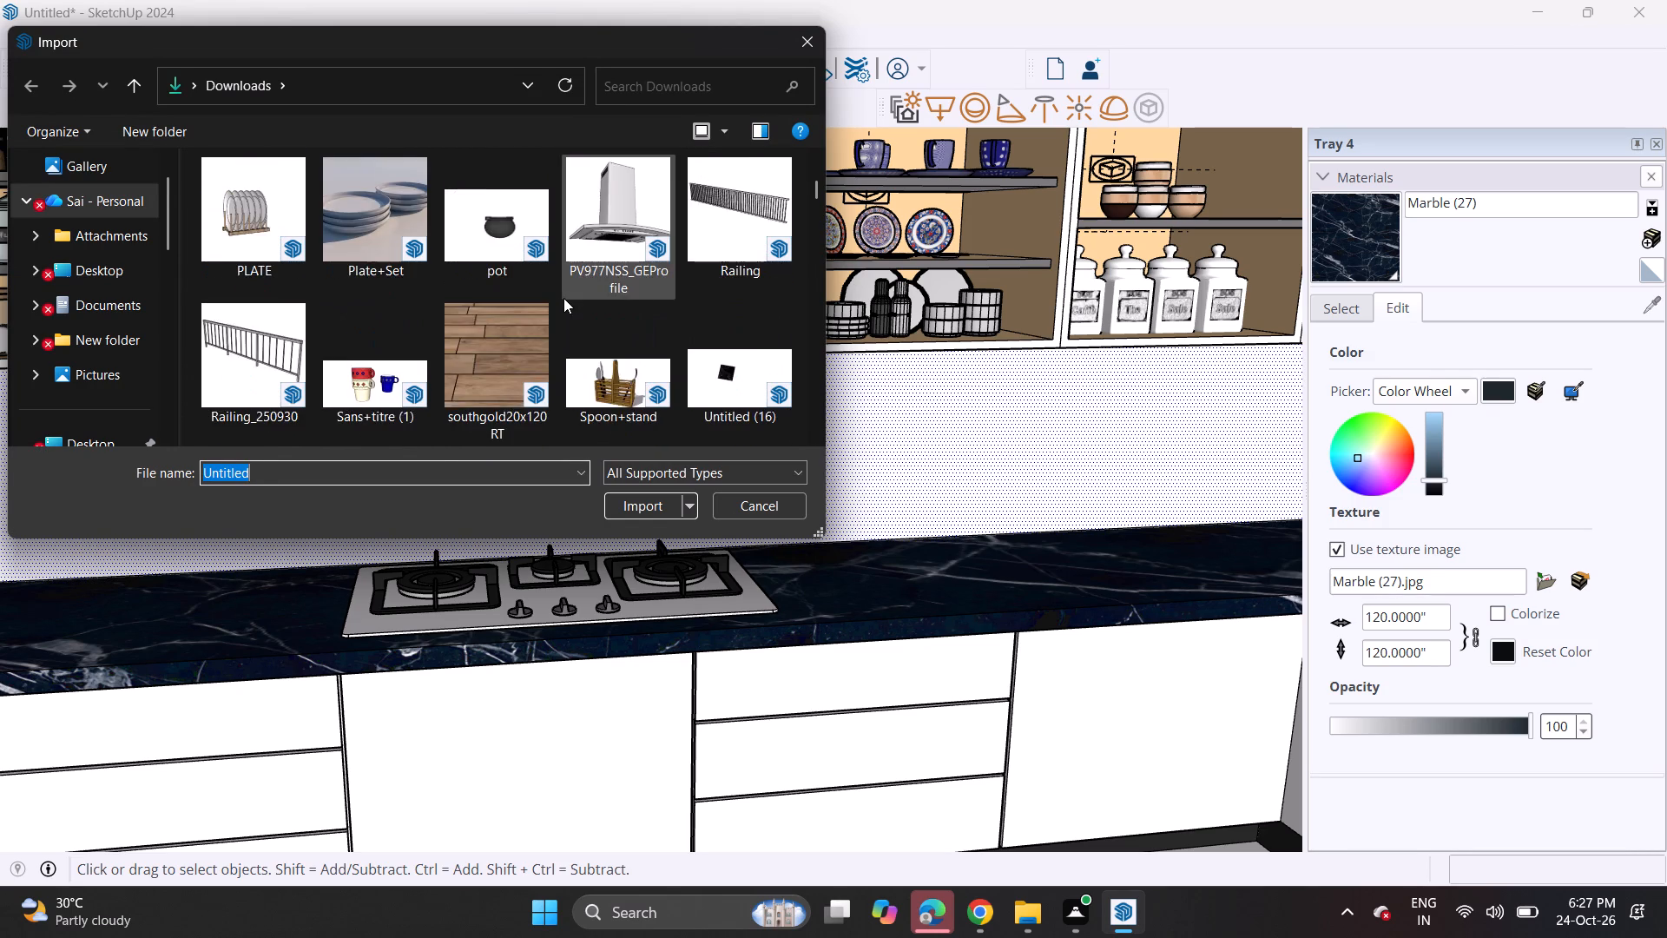
scroll(563, 298, "up", 1)
left_click(603, 251)
left_click(638, 502)
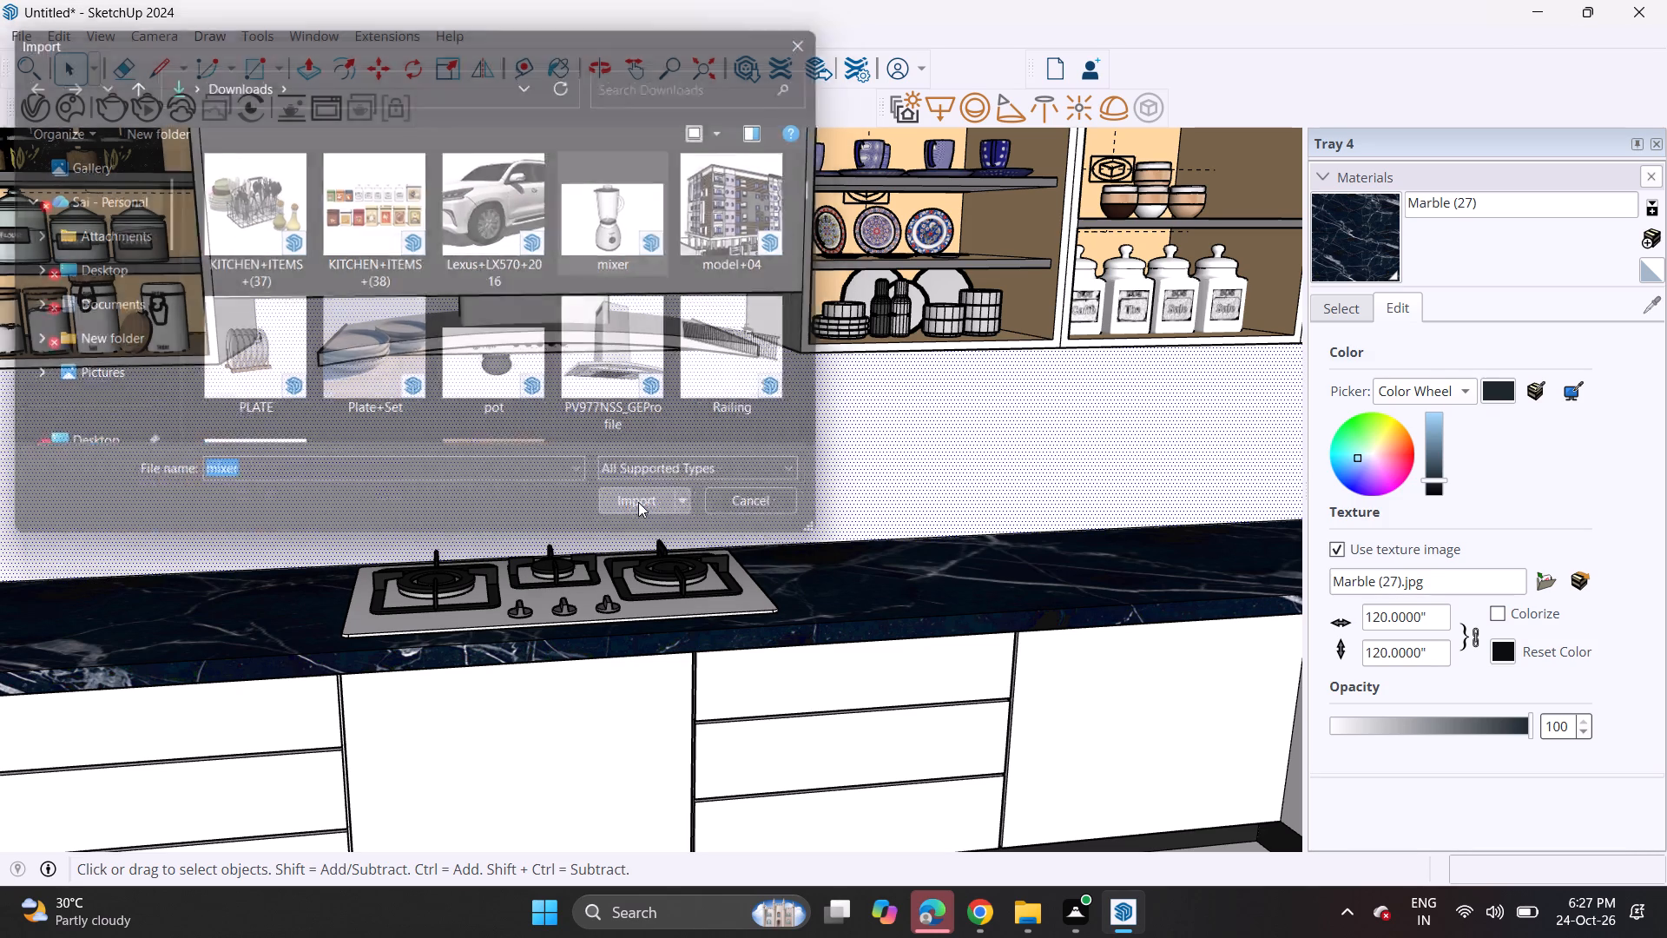
scroll(240, 554, "down", 5)
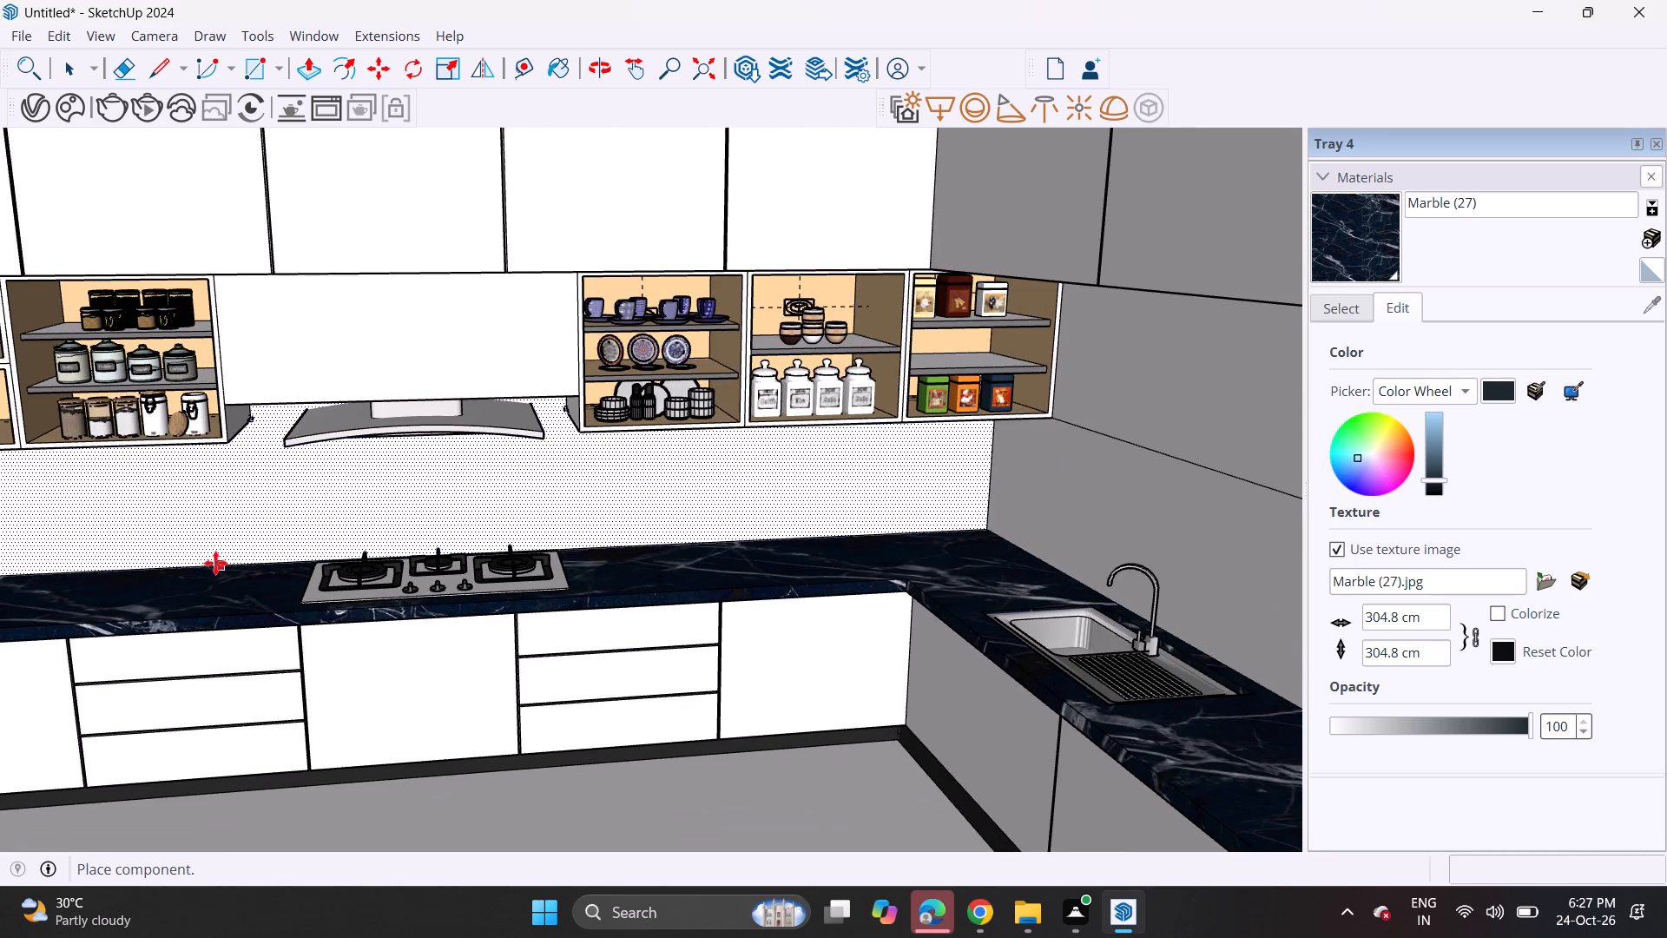
middle_click_drag(216, 564, 563, 413, "shift")
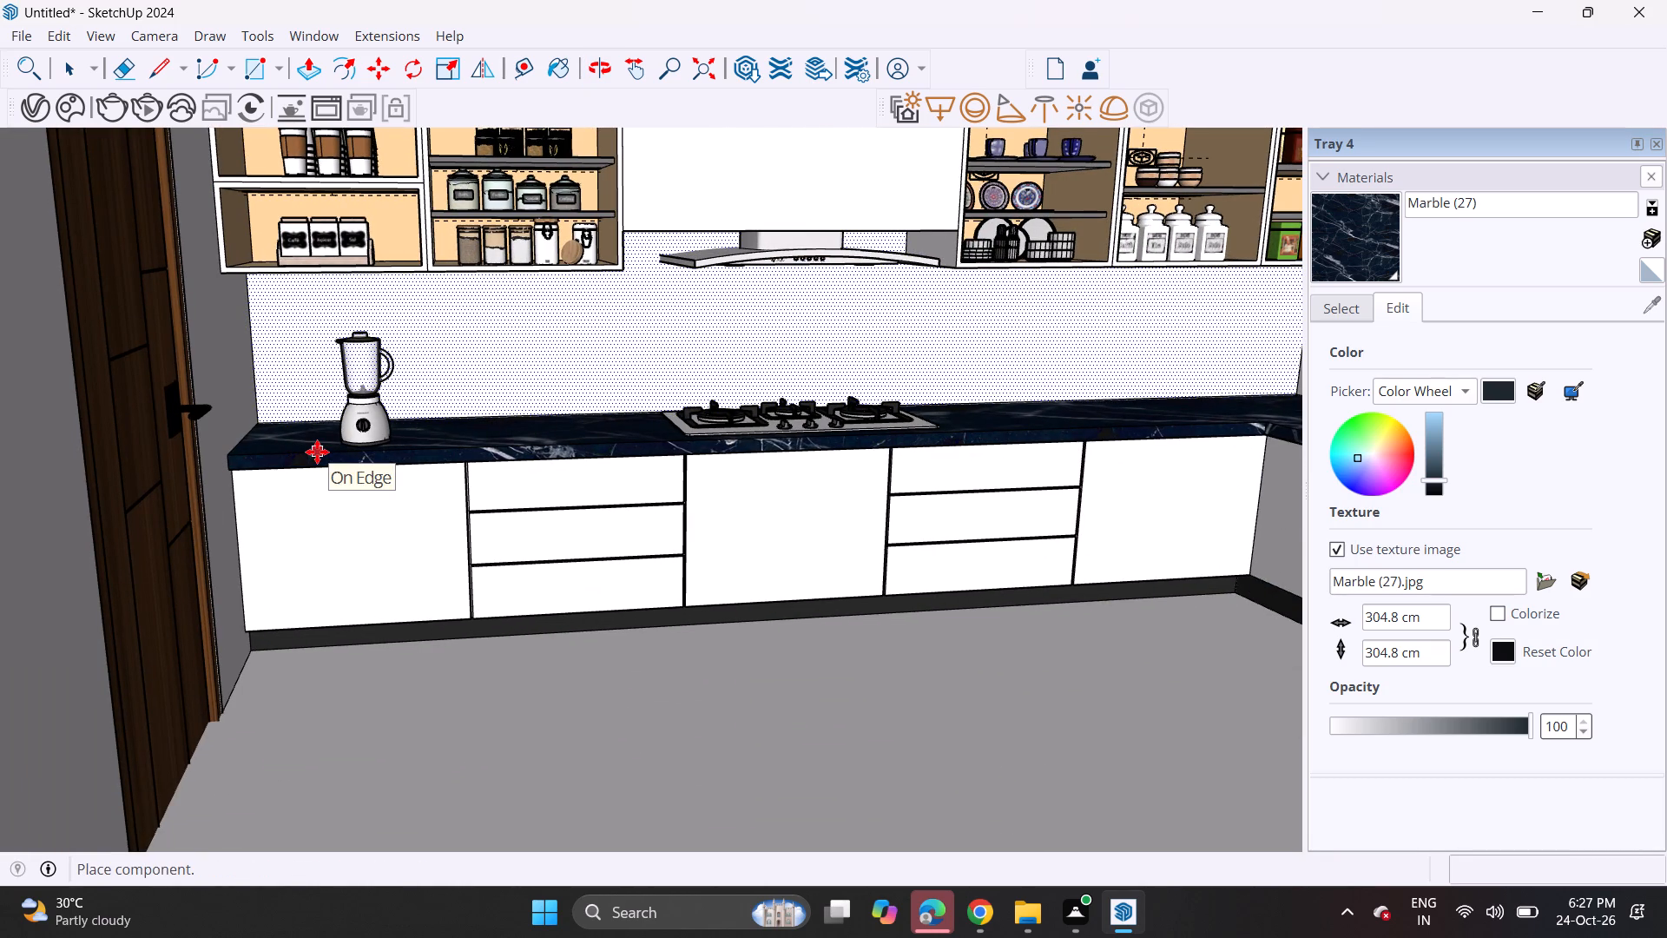
left_click(360, 445)
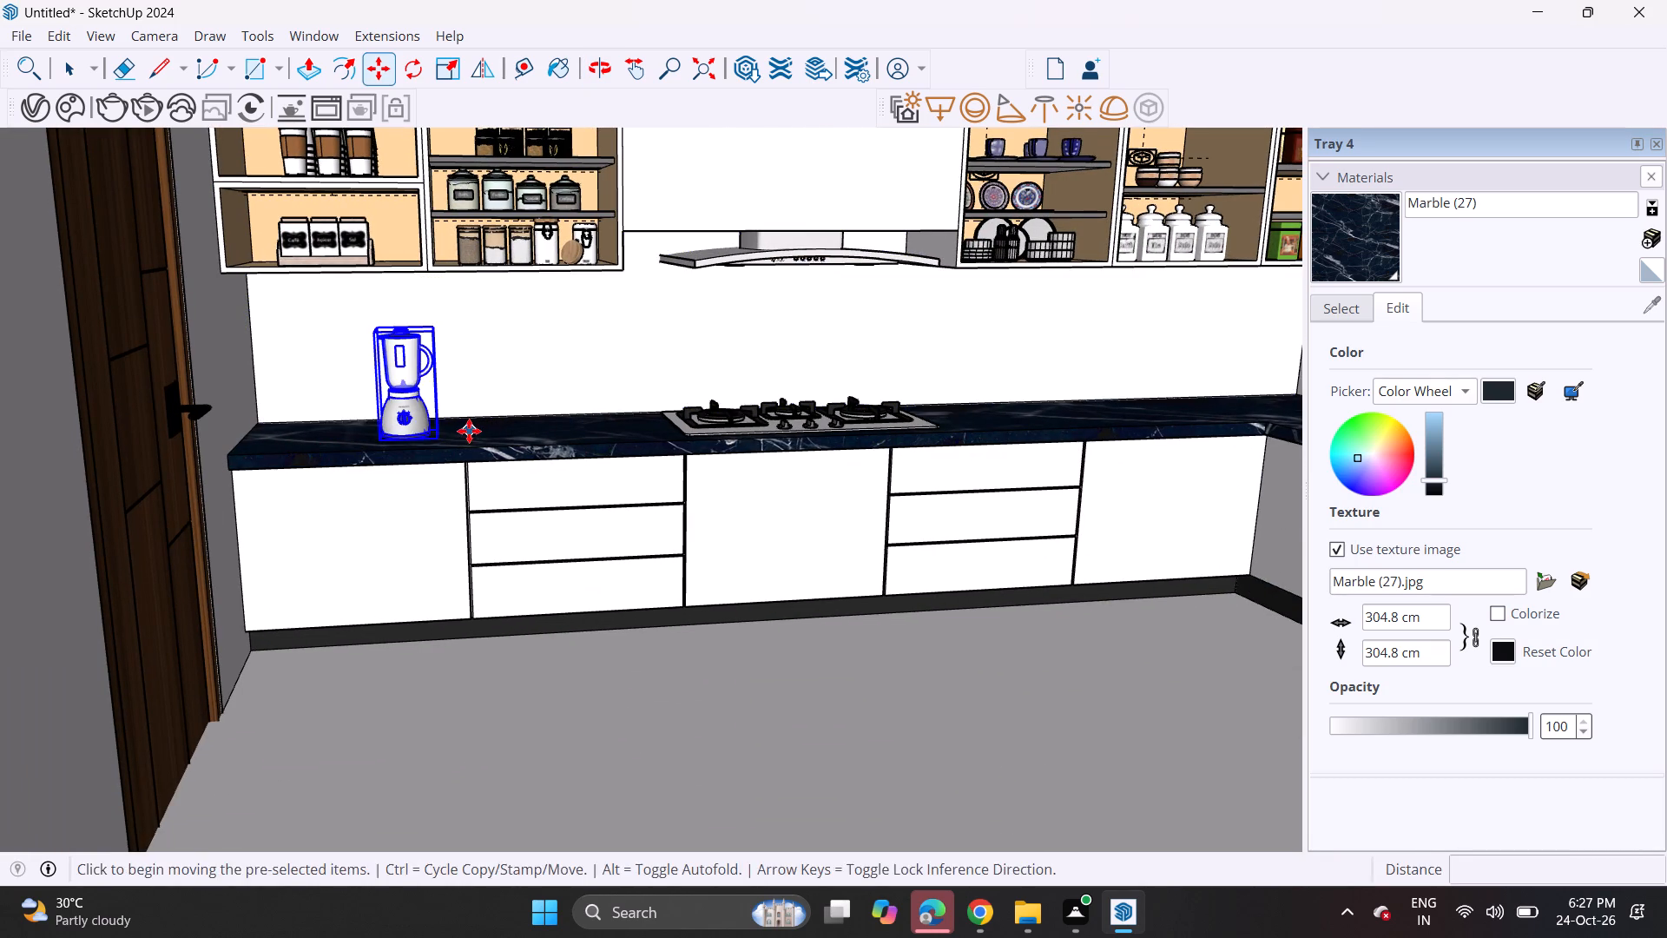
Import the Component_10 (1) bowl stack from Downloads and place it on the countertop beside the mixer.
middle_click_drag(463, 431, 385, 459)
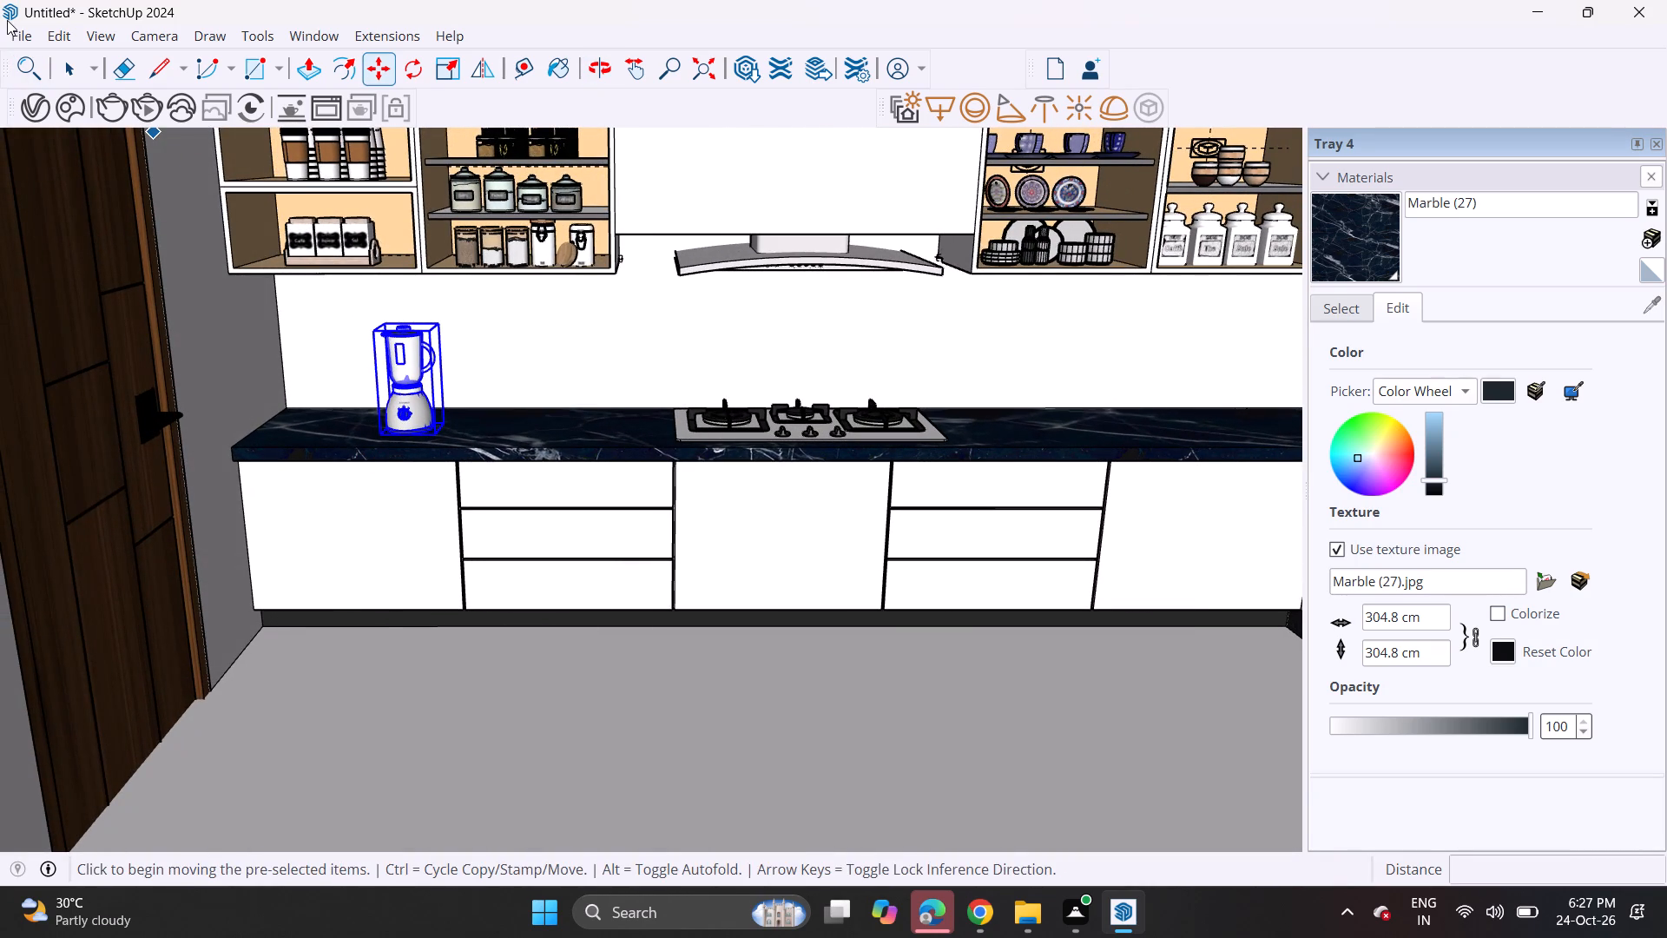
left_click(16, 30)
left_click(82, 343)
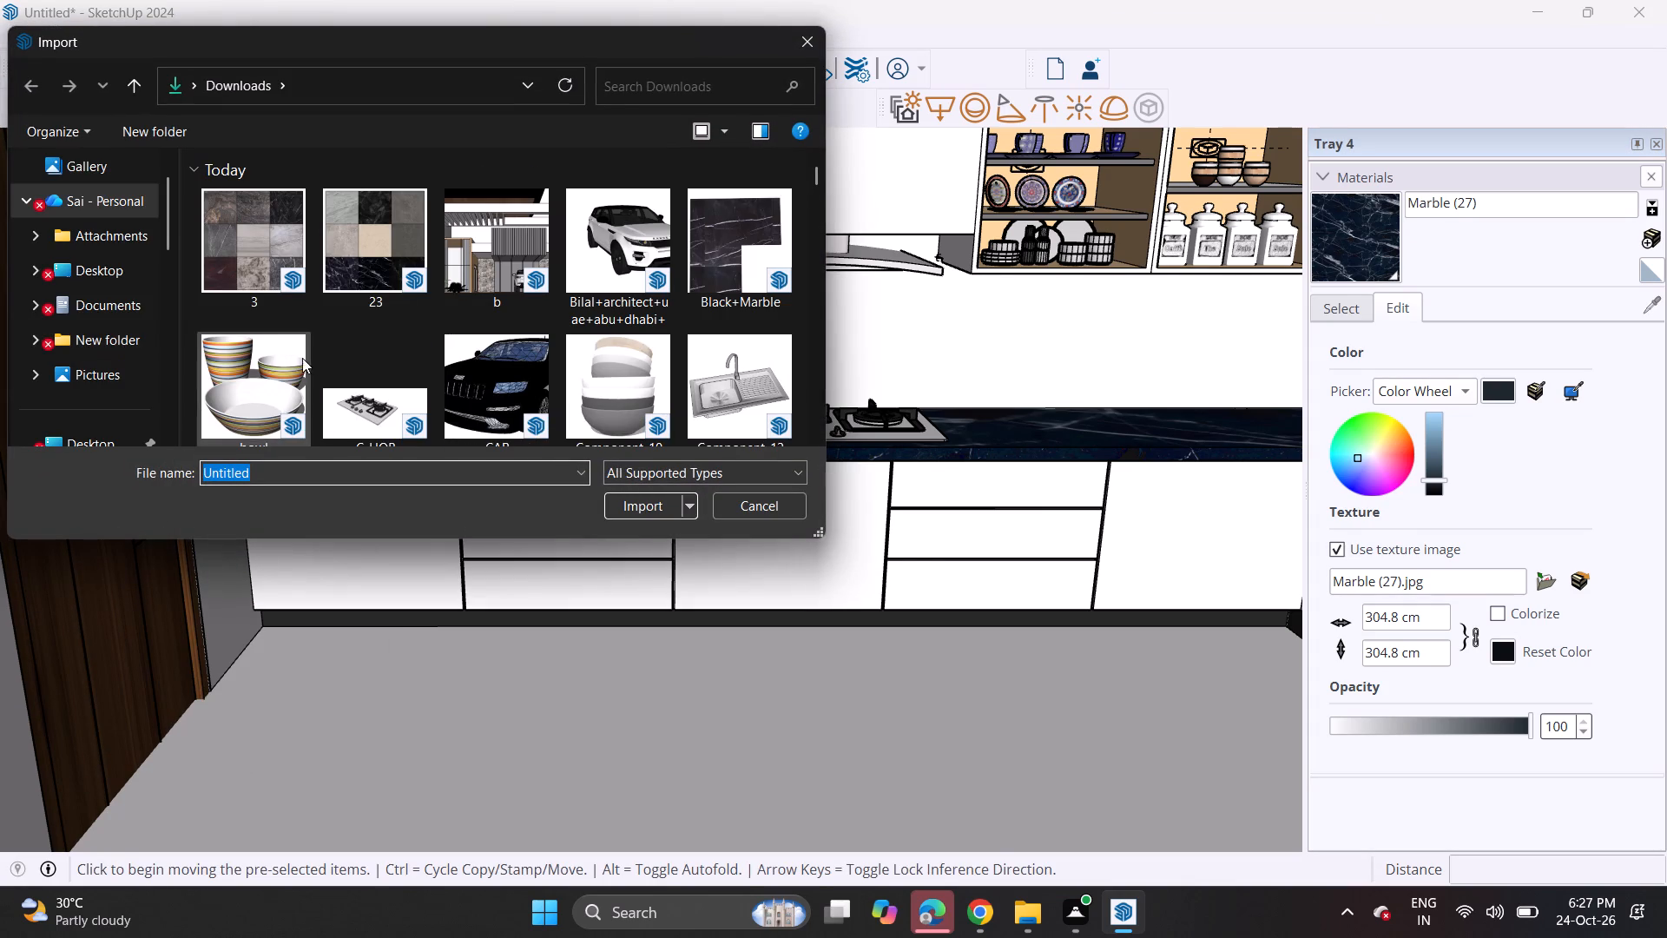
left_click(594, 384)
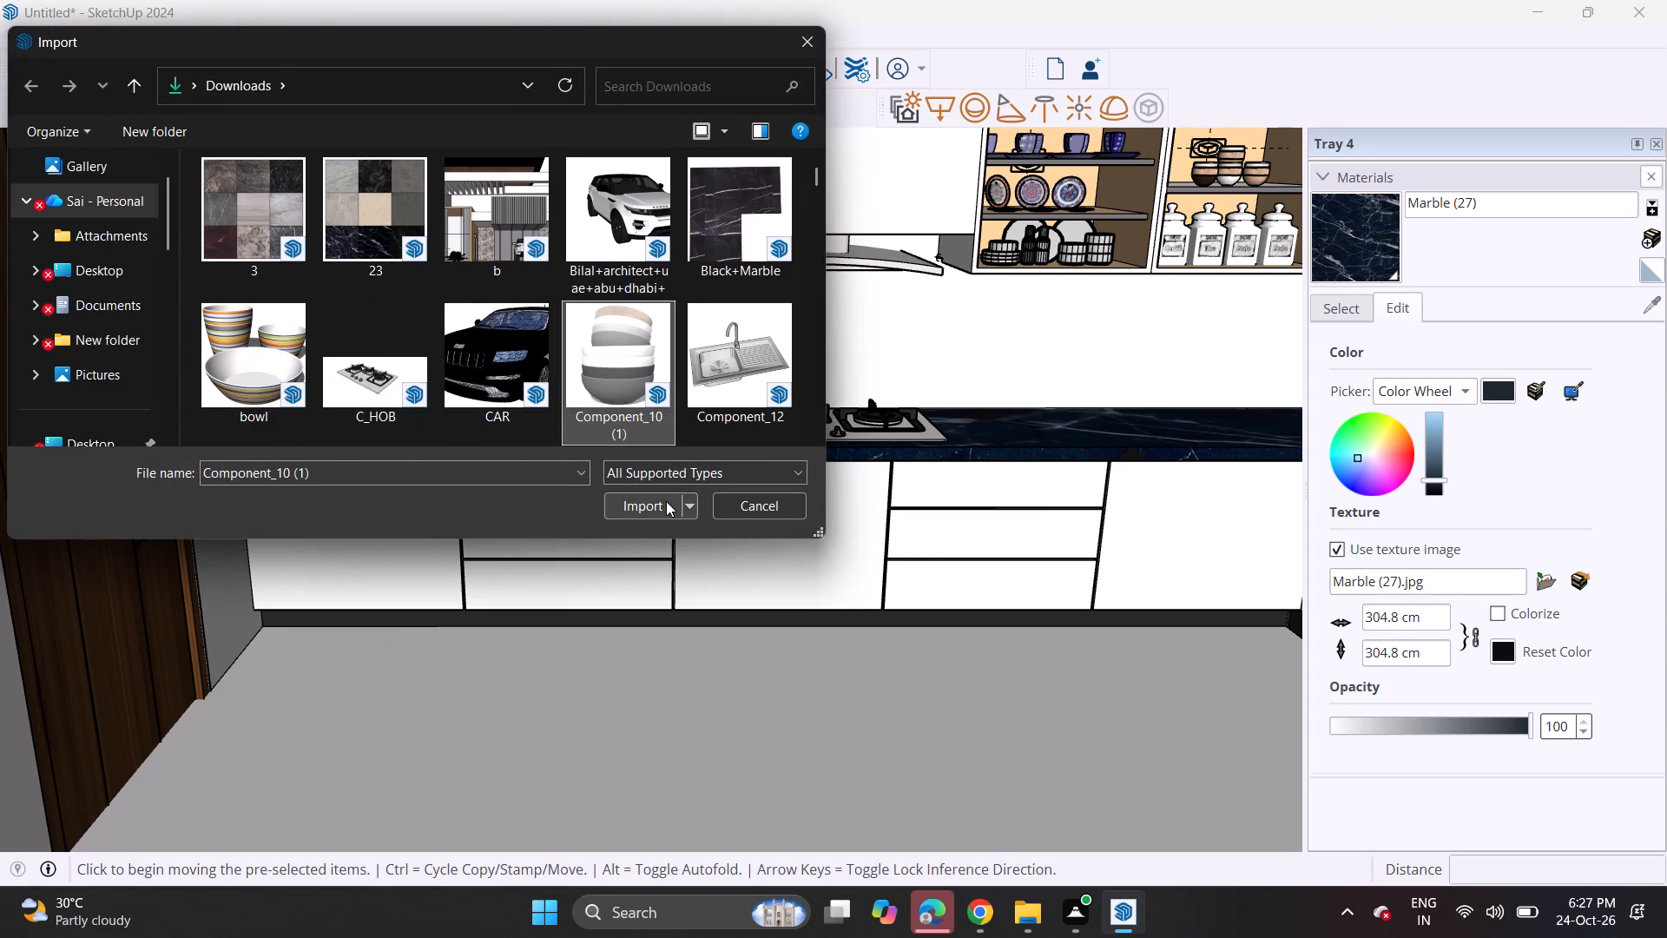
left_click(666, 501)
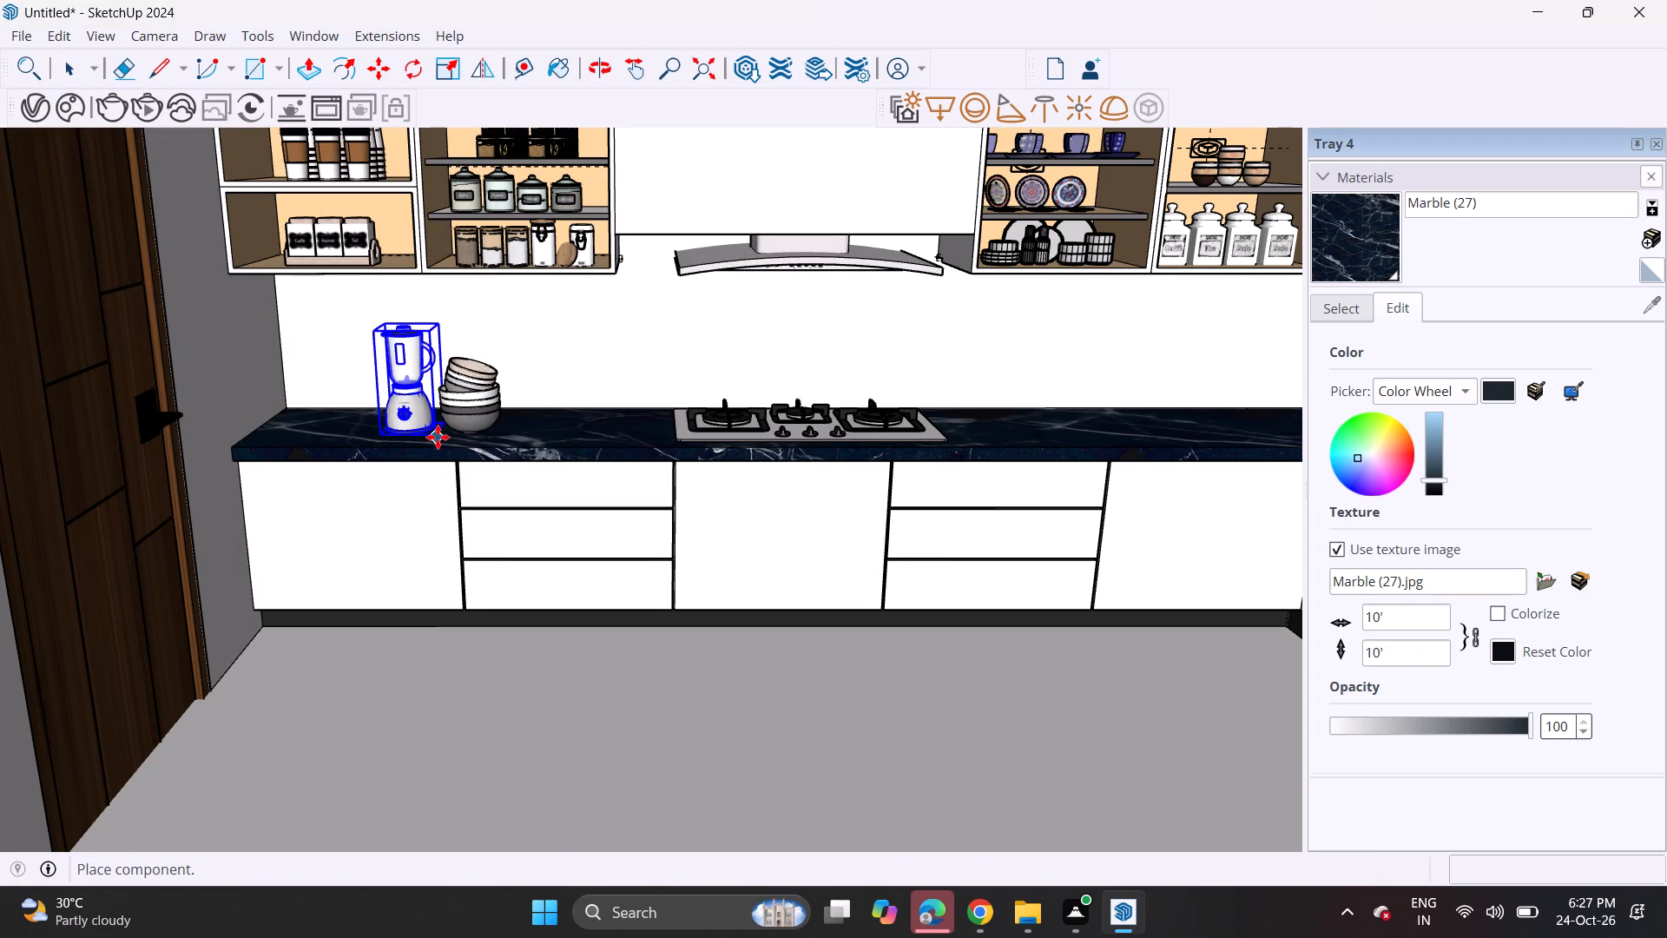
left_click(445, 431)
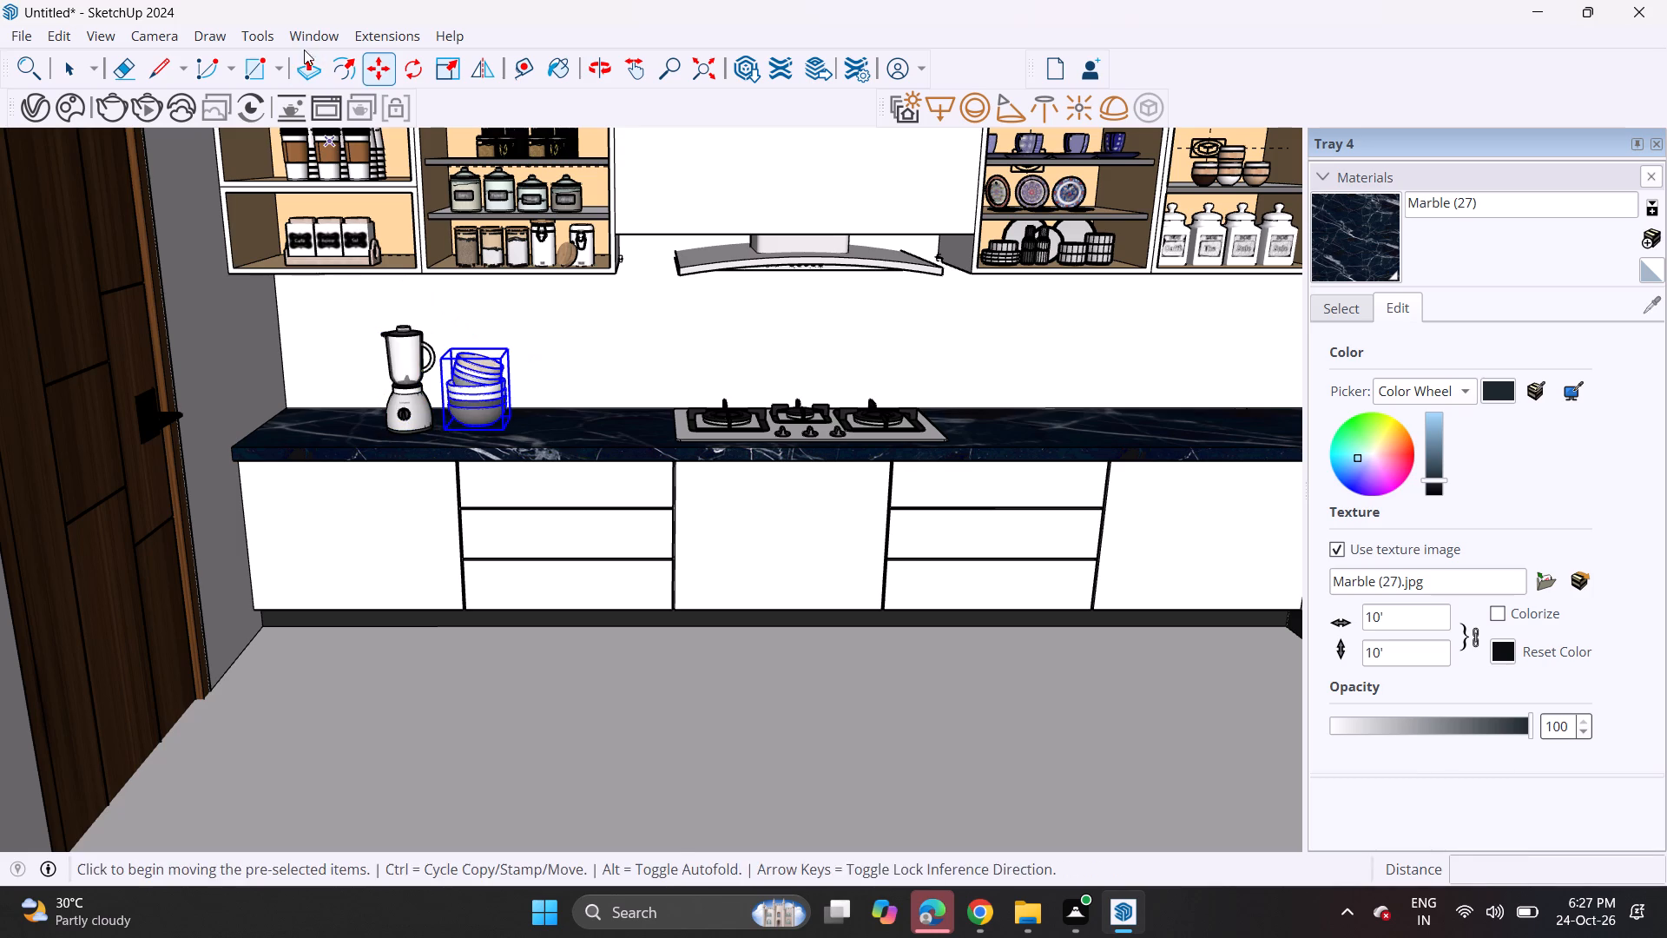
Scale the bowl stack uniformly to about 0.69.
left_click(438, 69)
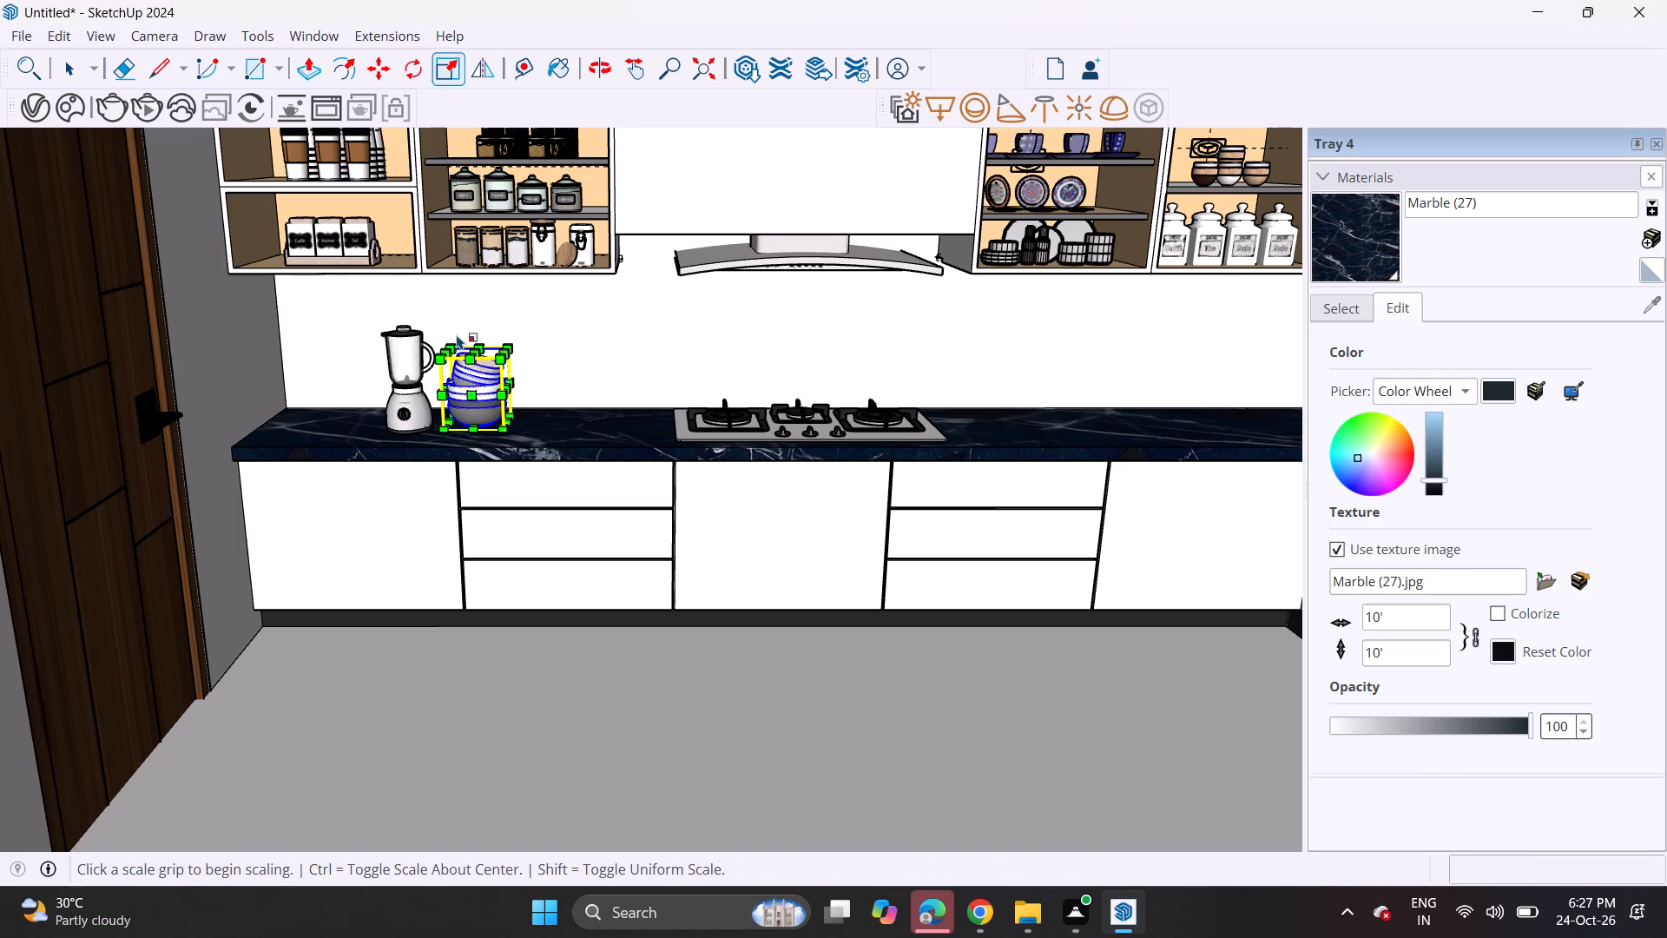
left_click(452, 344)
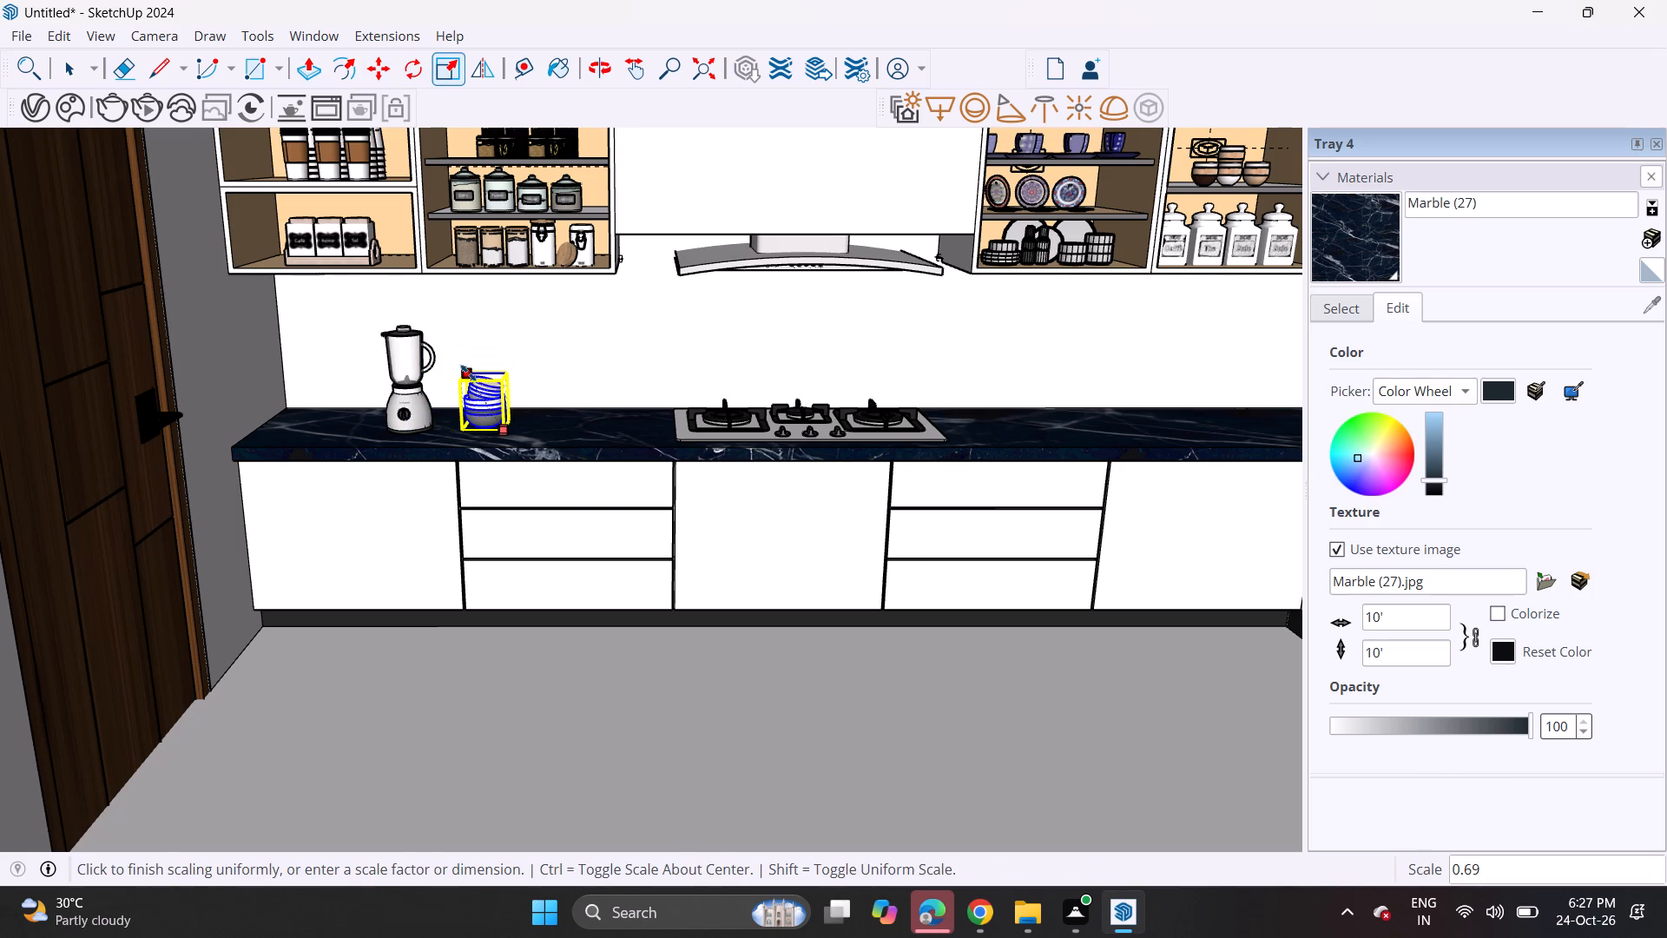
left_click(468, 373)
Move the bowl stack about 3 1/4" closer to the mixer.
left_click(377, 63)
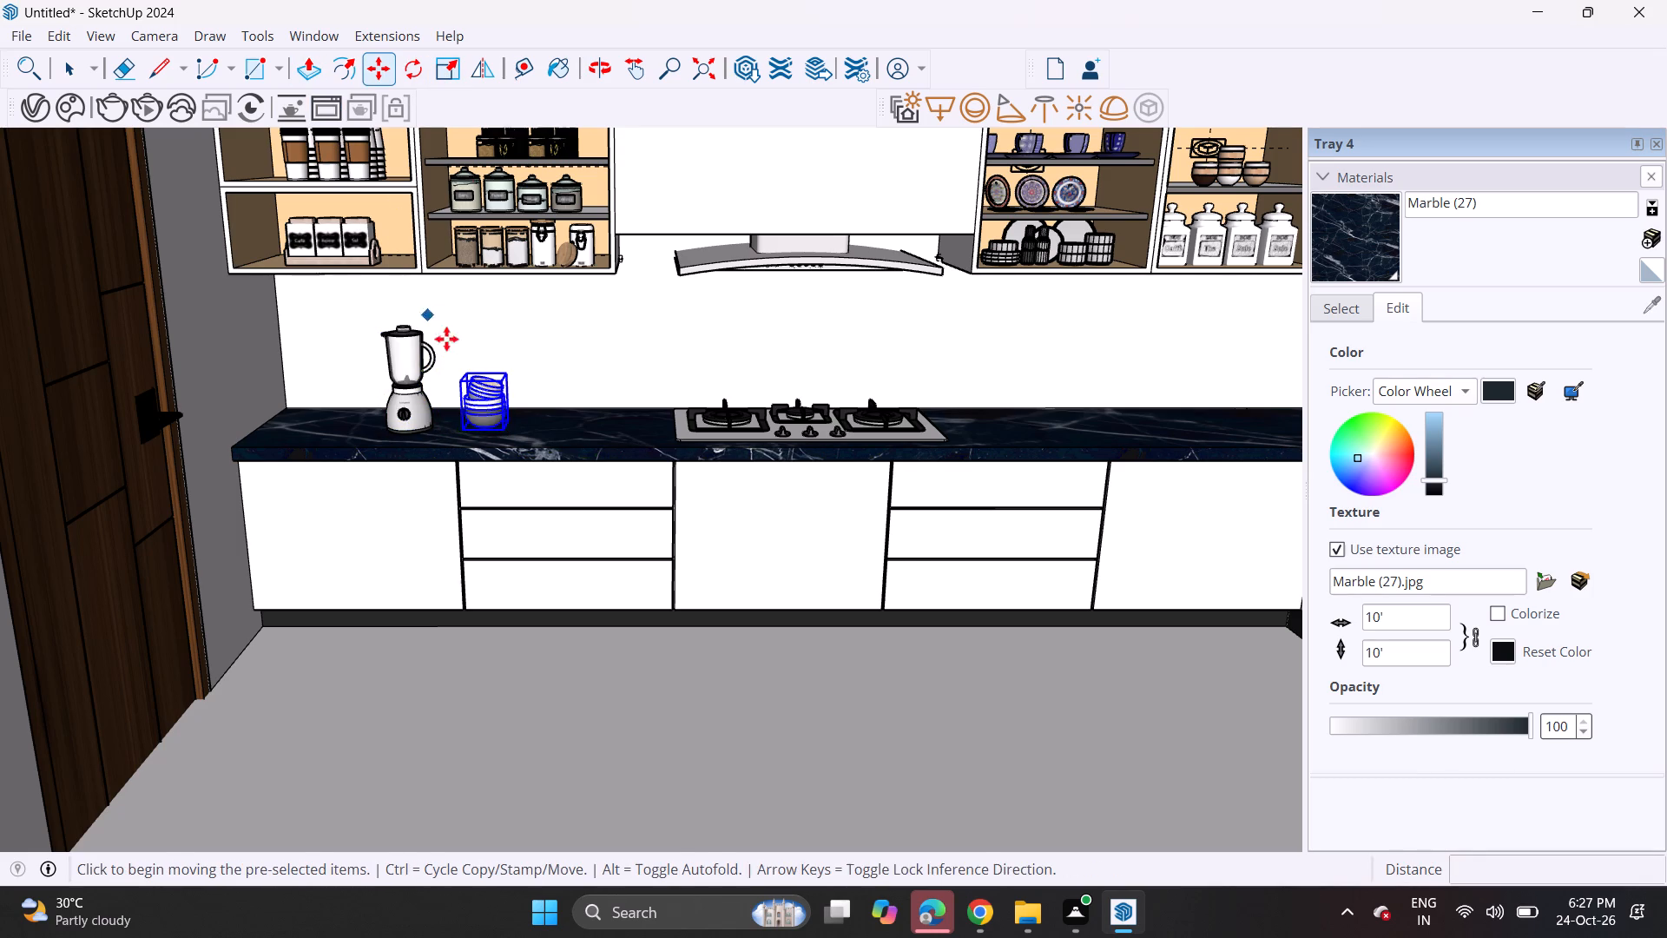
scroll(470, 397, "up", 7)
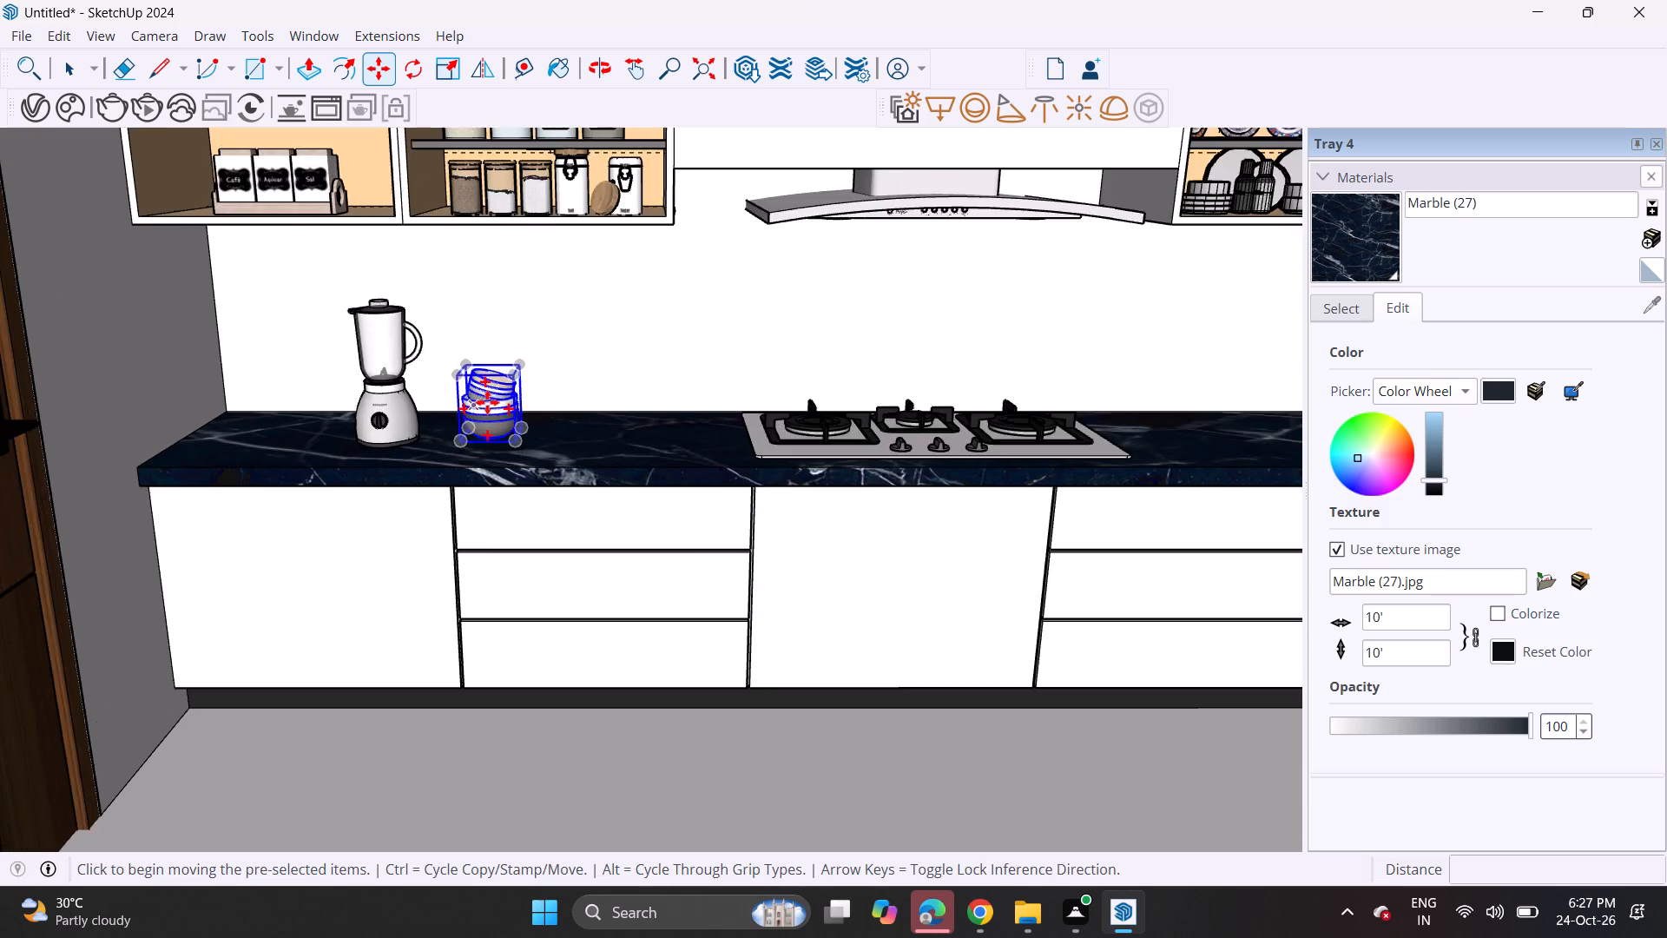
scroll(487, 402, "up", 3)
left_click(493, 413)
left_click(452, 414)
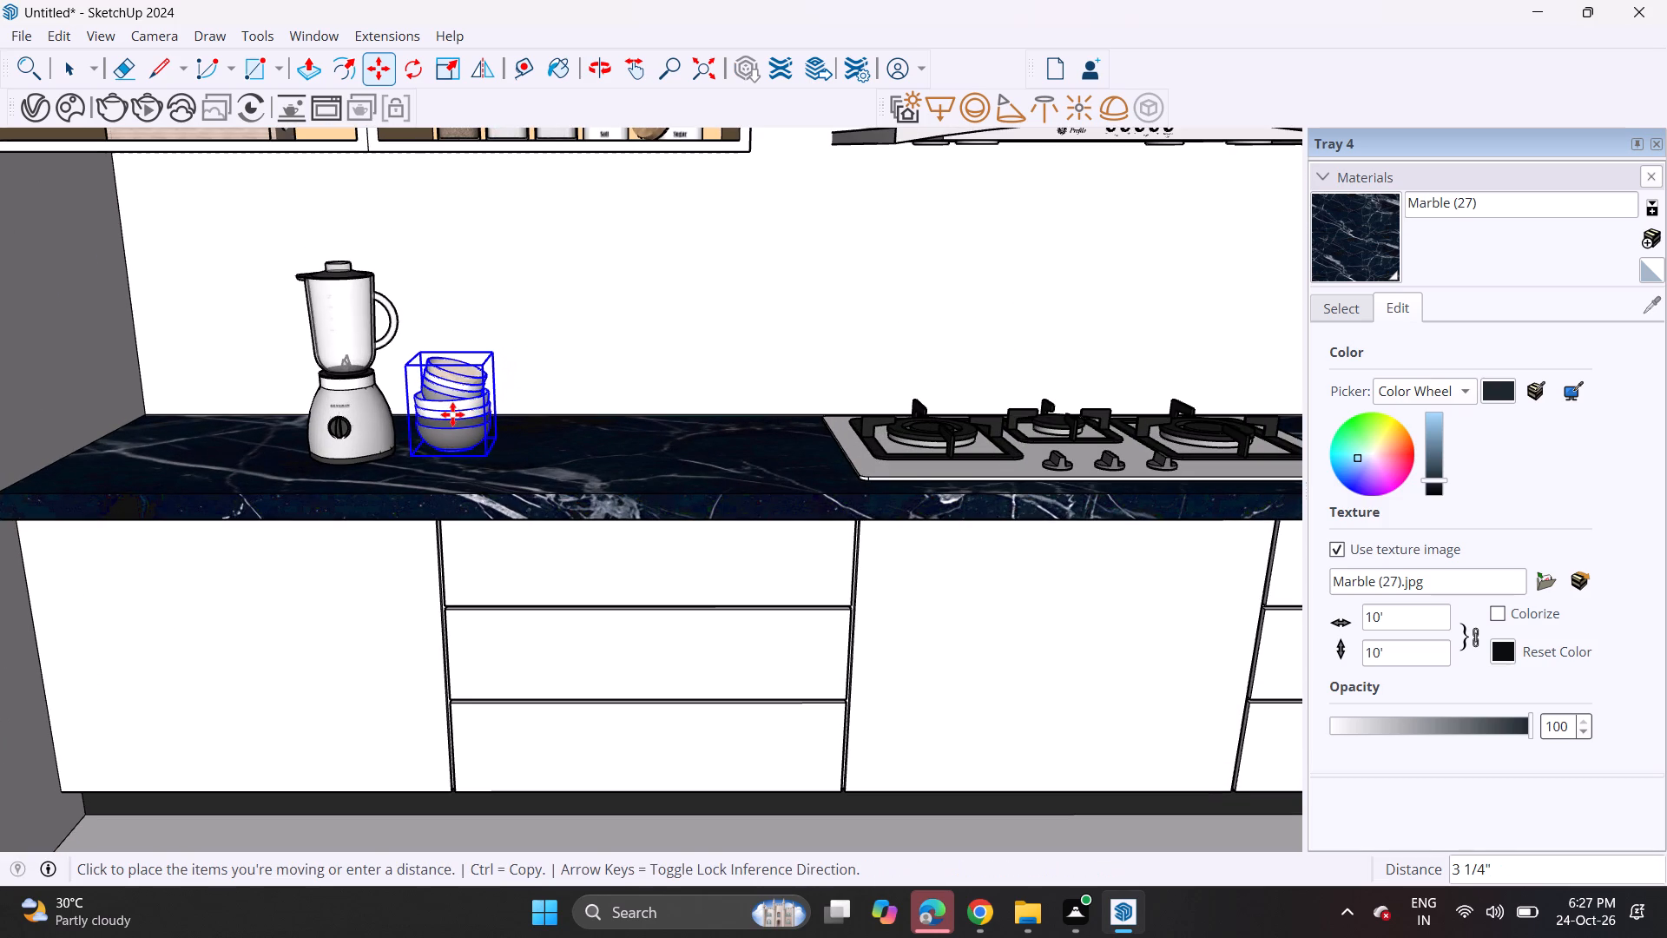
key("space")
left_click(499, 292)
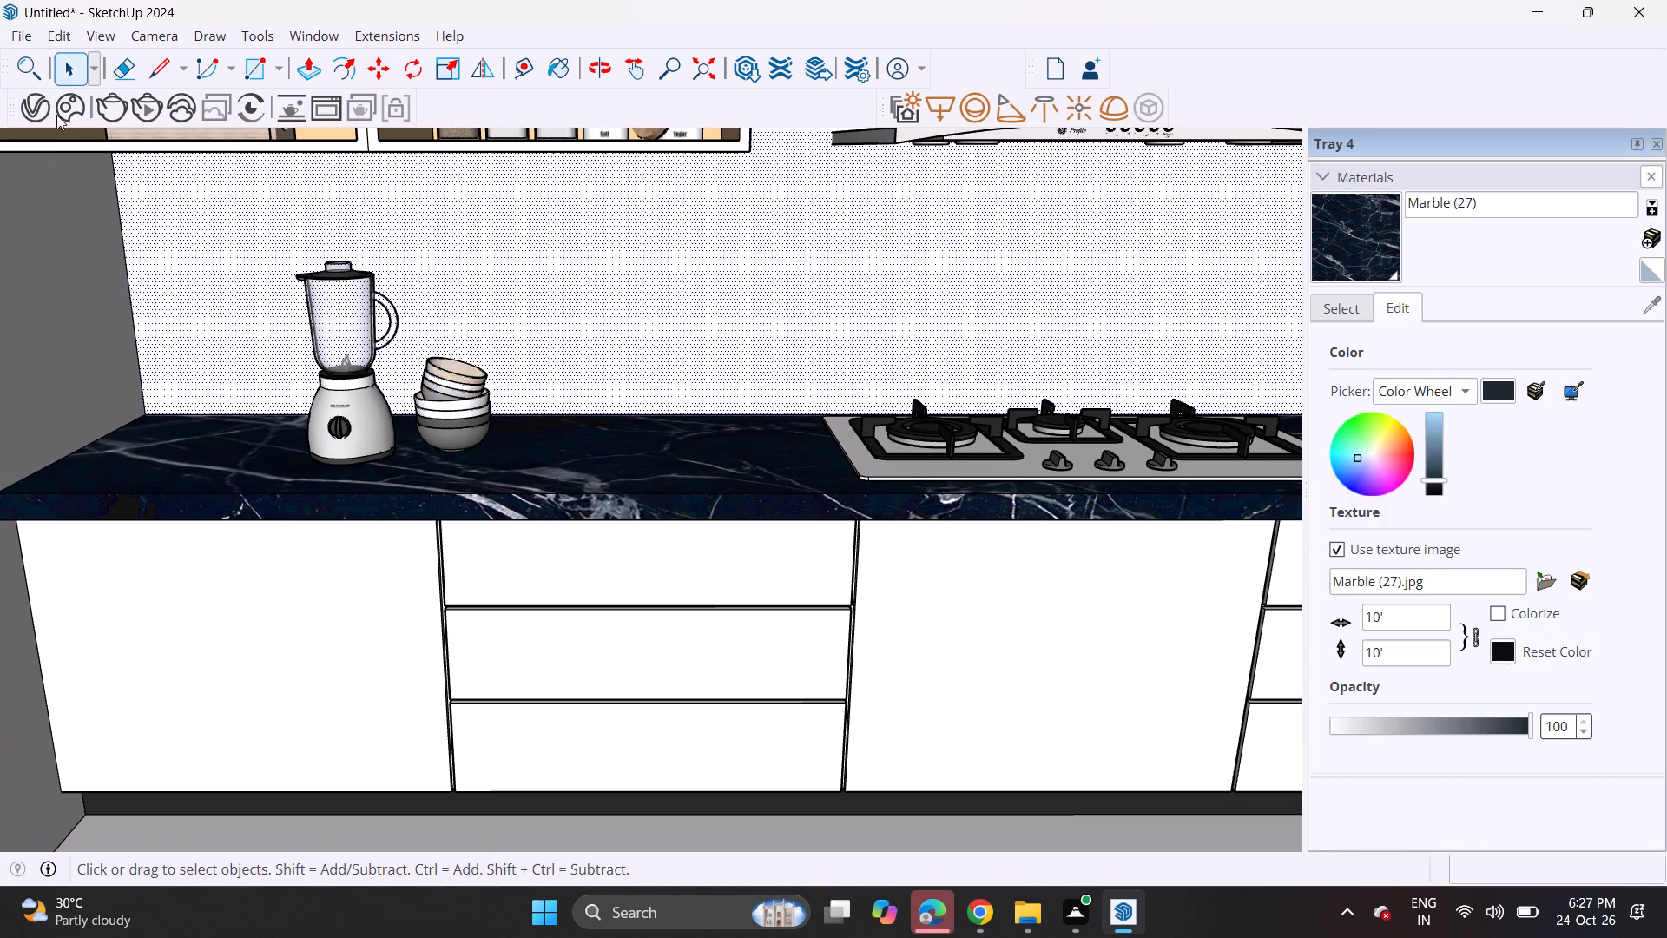
Browse the model files in Downloads from the import dialog for another item to style the countertop.
left_click(26, 30)
left_click(76, 334)
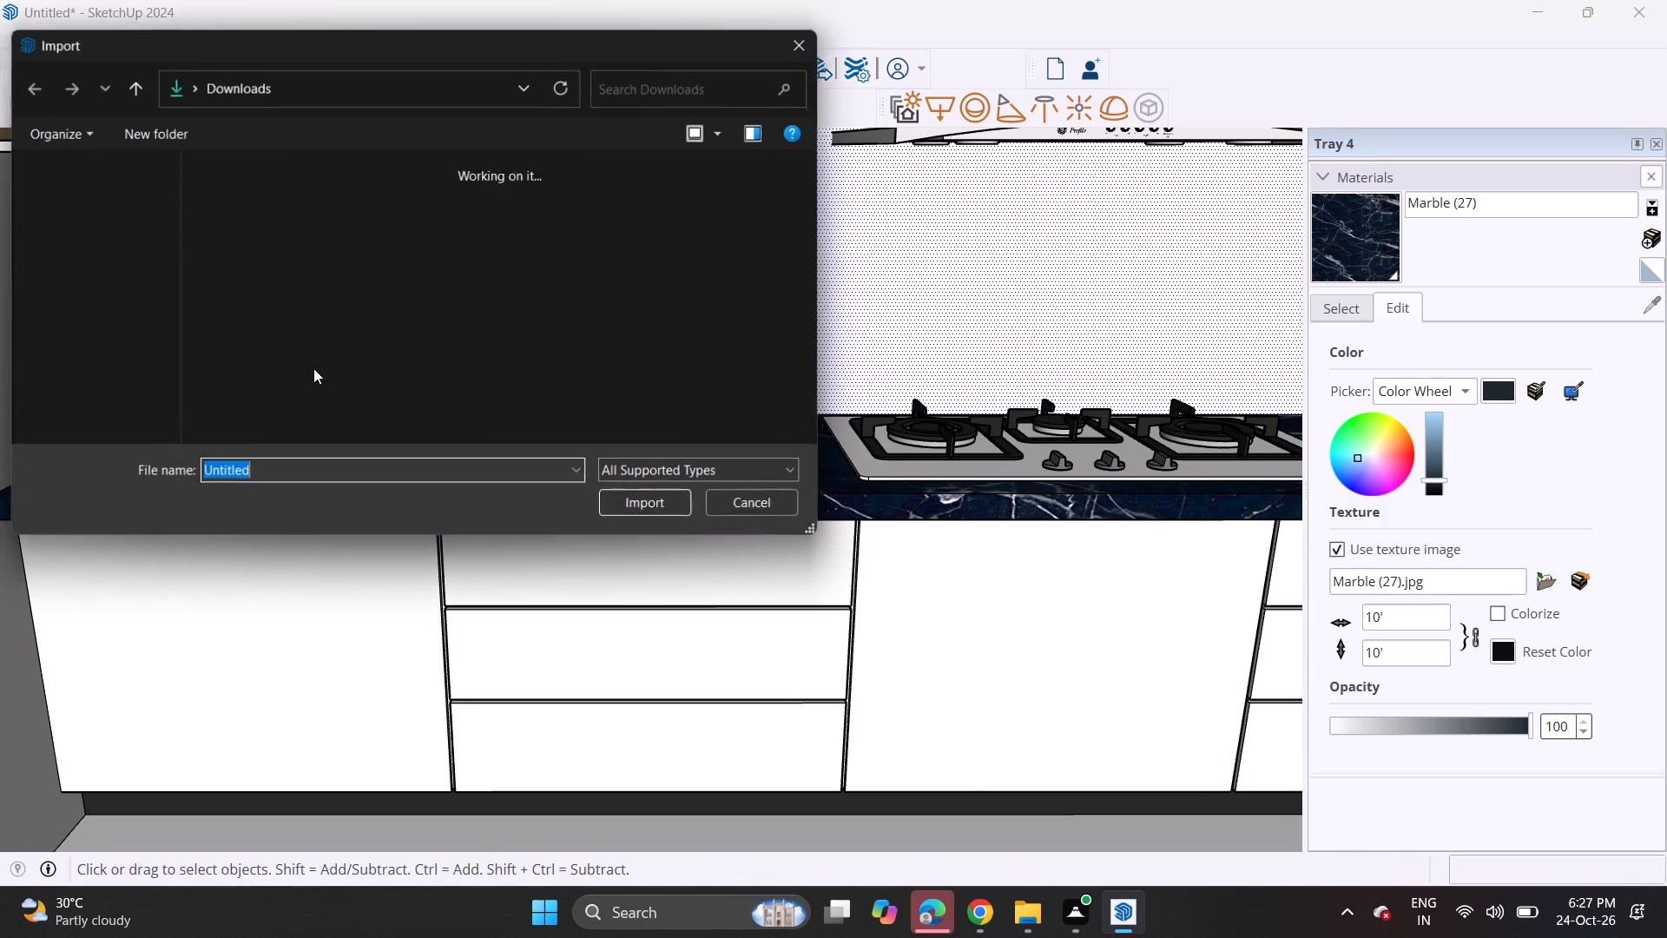
scroll(365, 342, "down", 9)
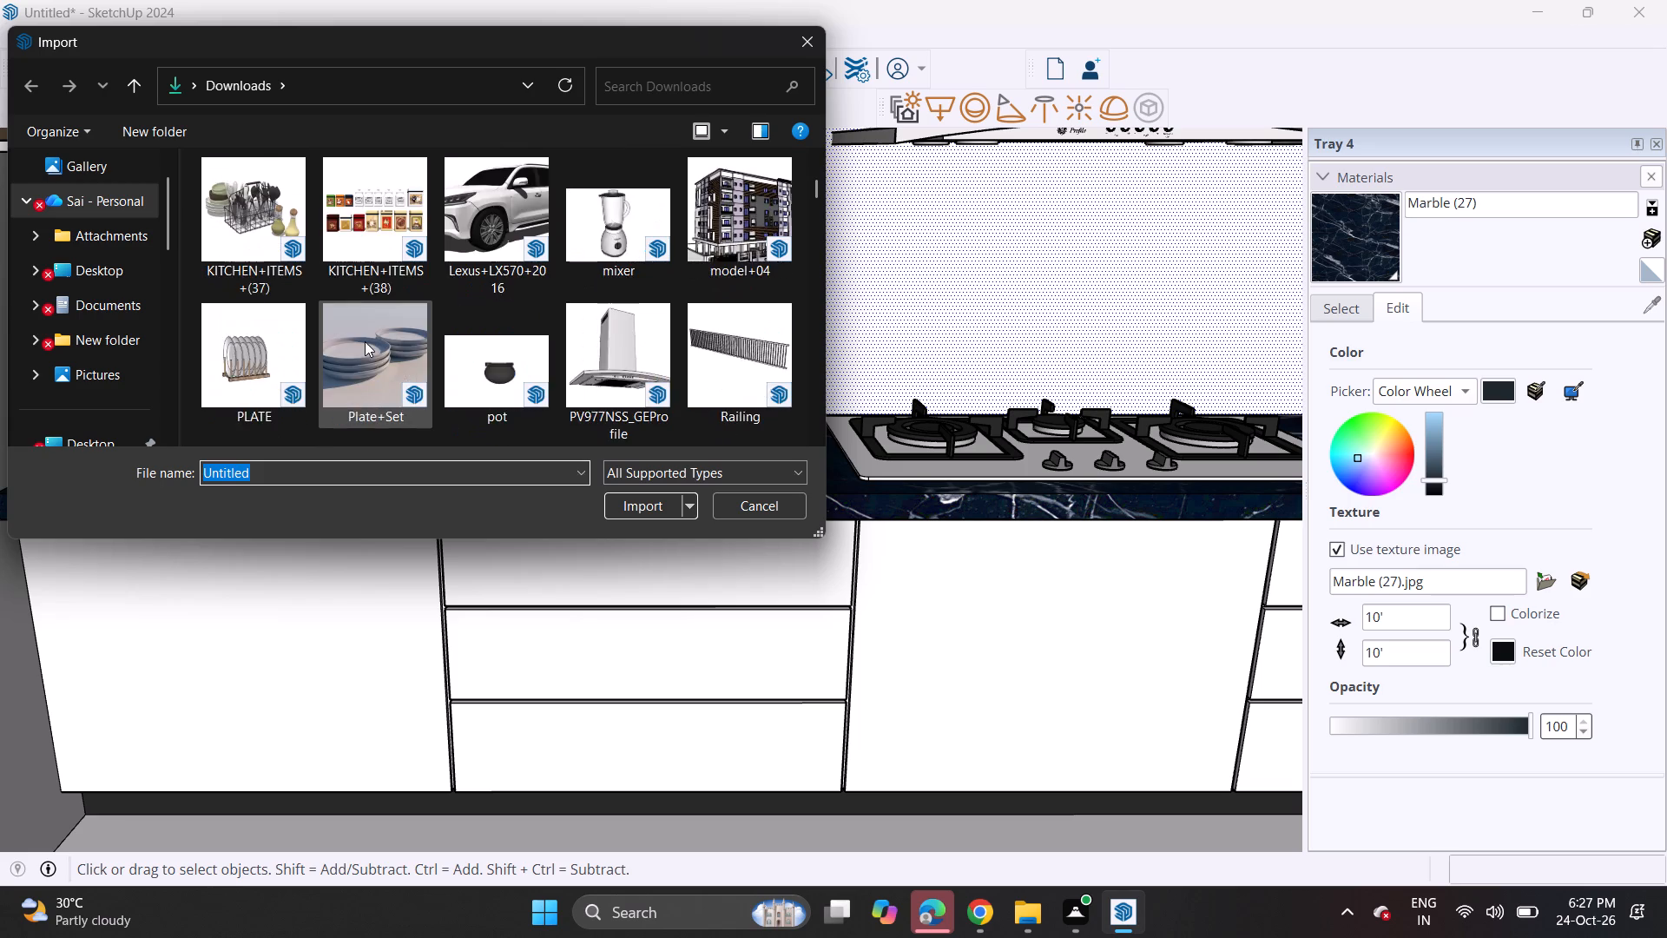
scroll(365, 341, "down", 3)
scroll(365, 341, "up", 2)
scroll(365, 341, "down", 8)
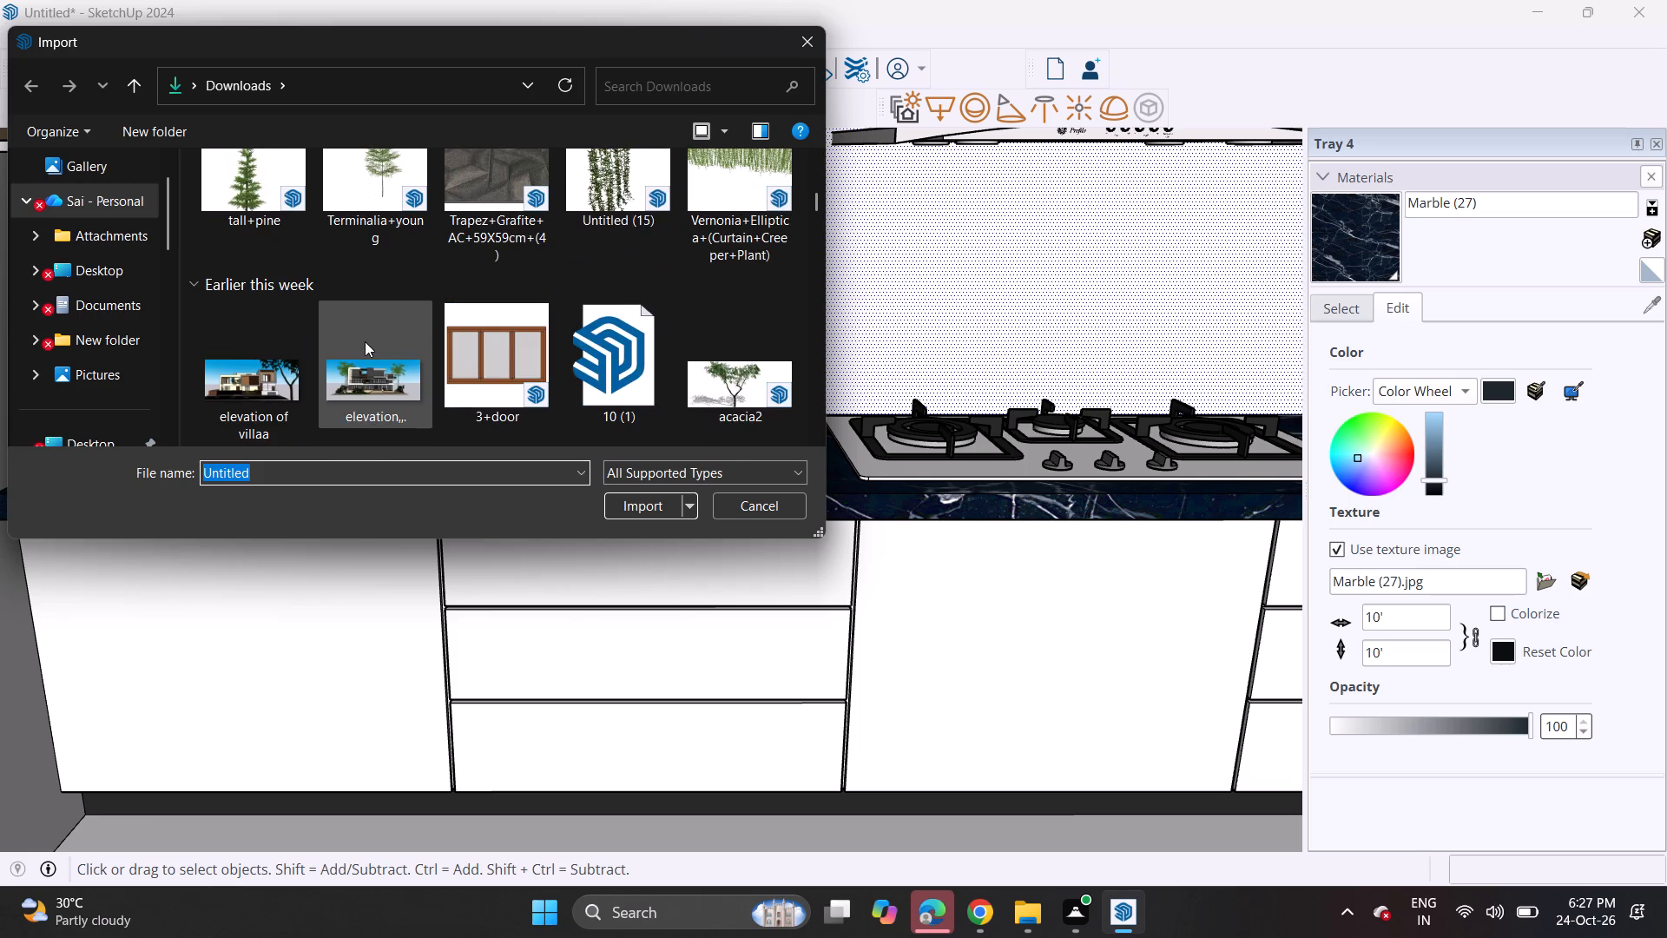
scroll(365, 341, "down", 4)
scroll(365, 341, "up", 1)
scroll(357, 331, "down", 2)
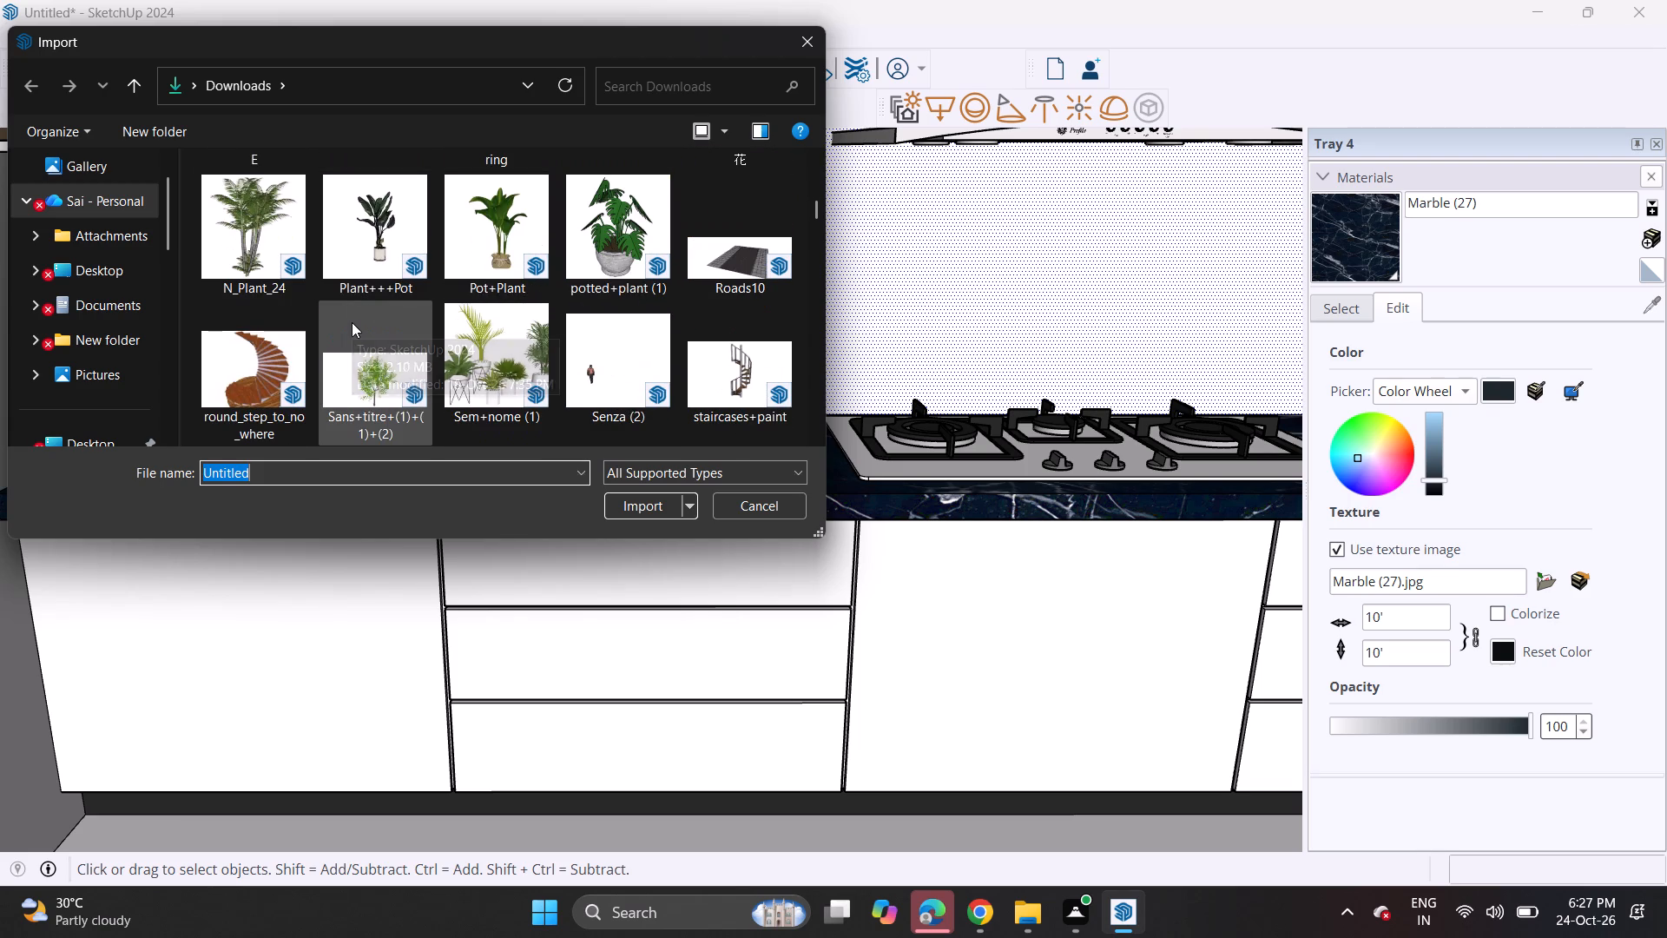
scroll(358, 320, "down", 2)
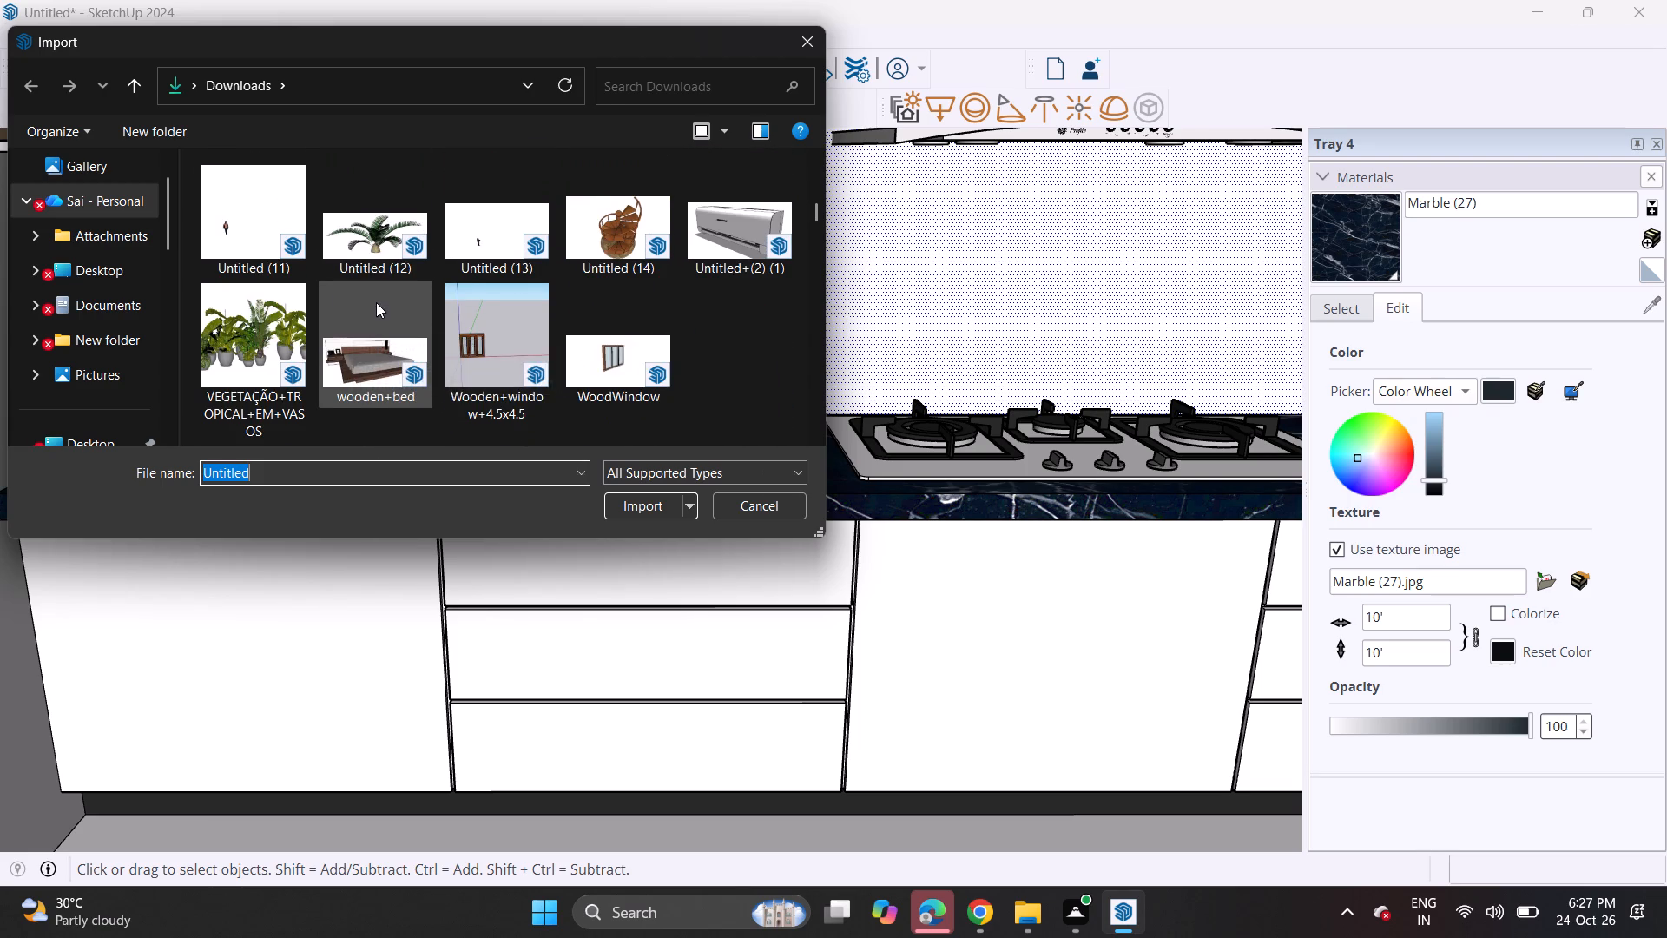
scroll(376, 302, "down", 7)
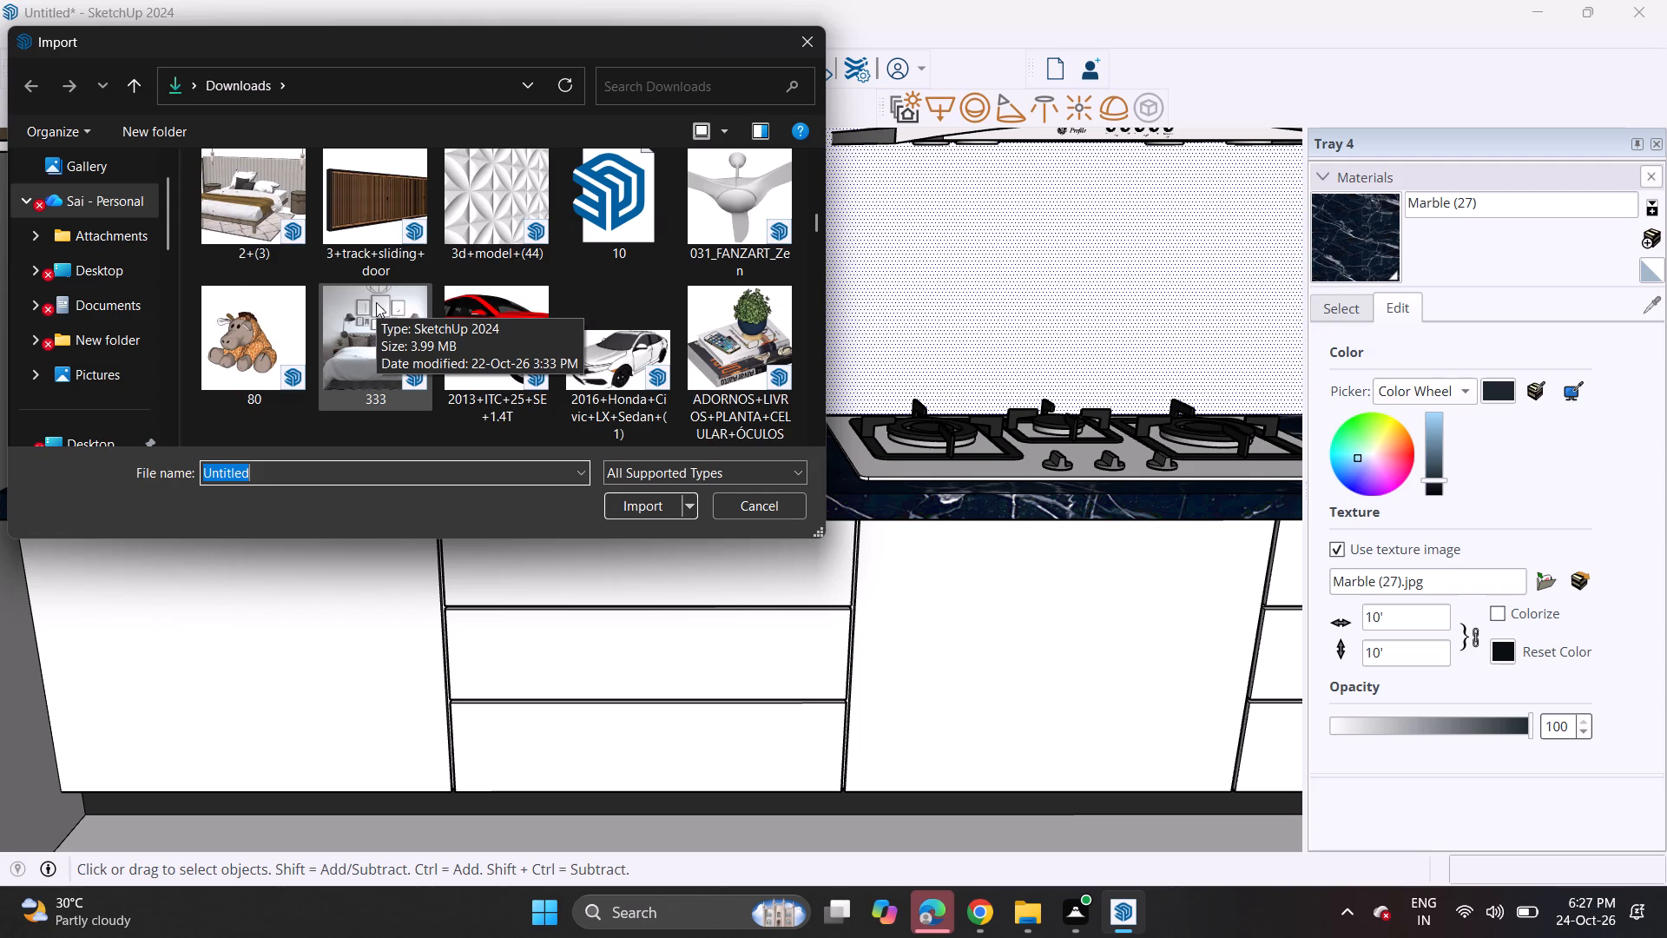
scroll(376, 302, "down", 5)
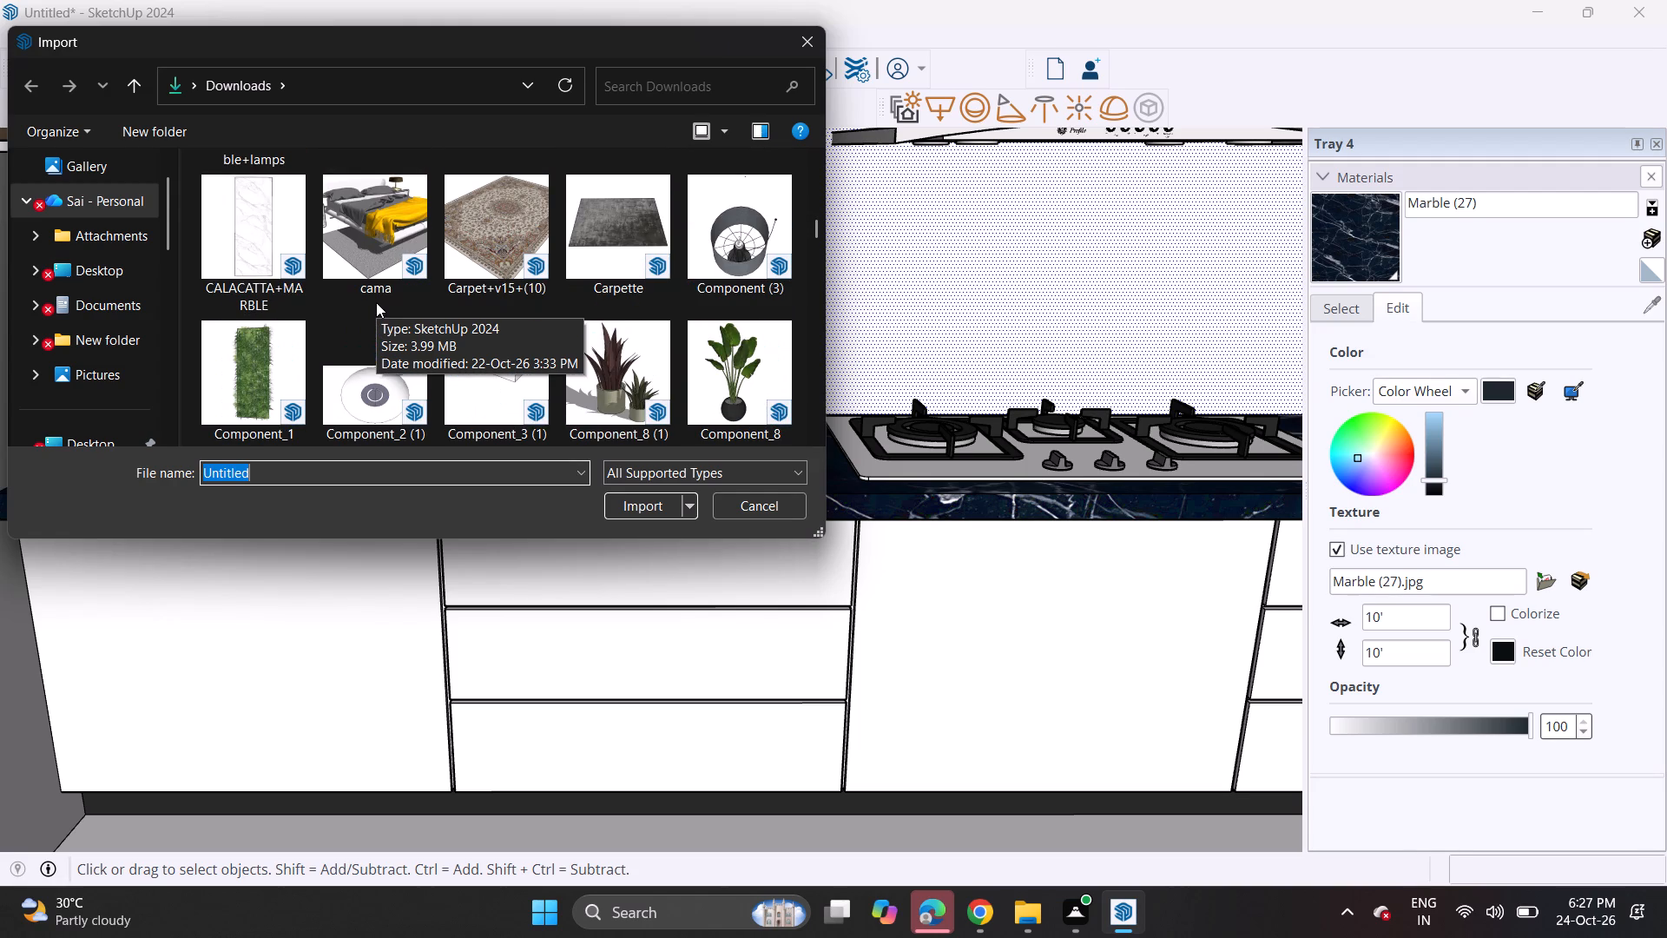
scroll(544, 401, "down", 1)
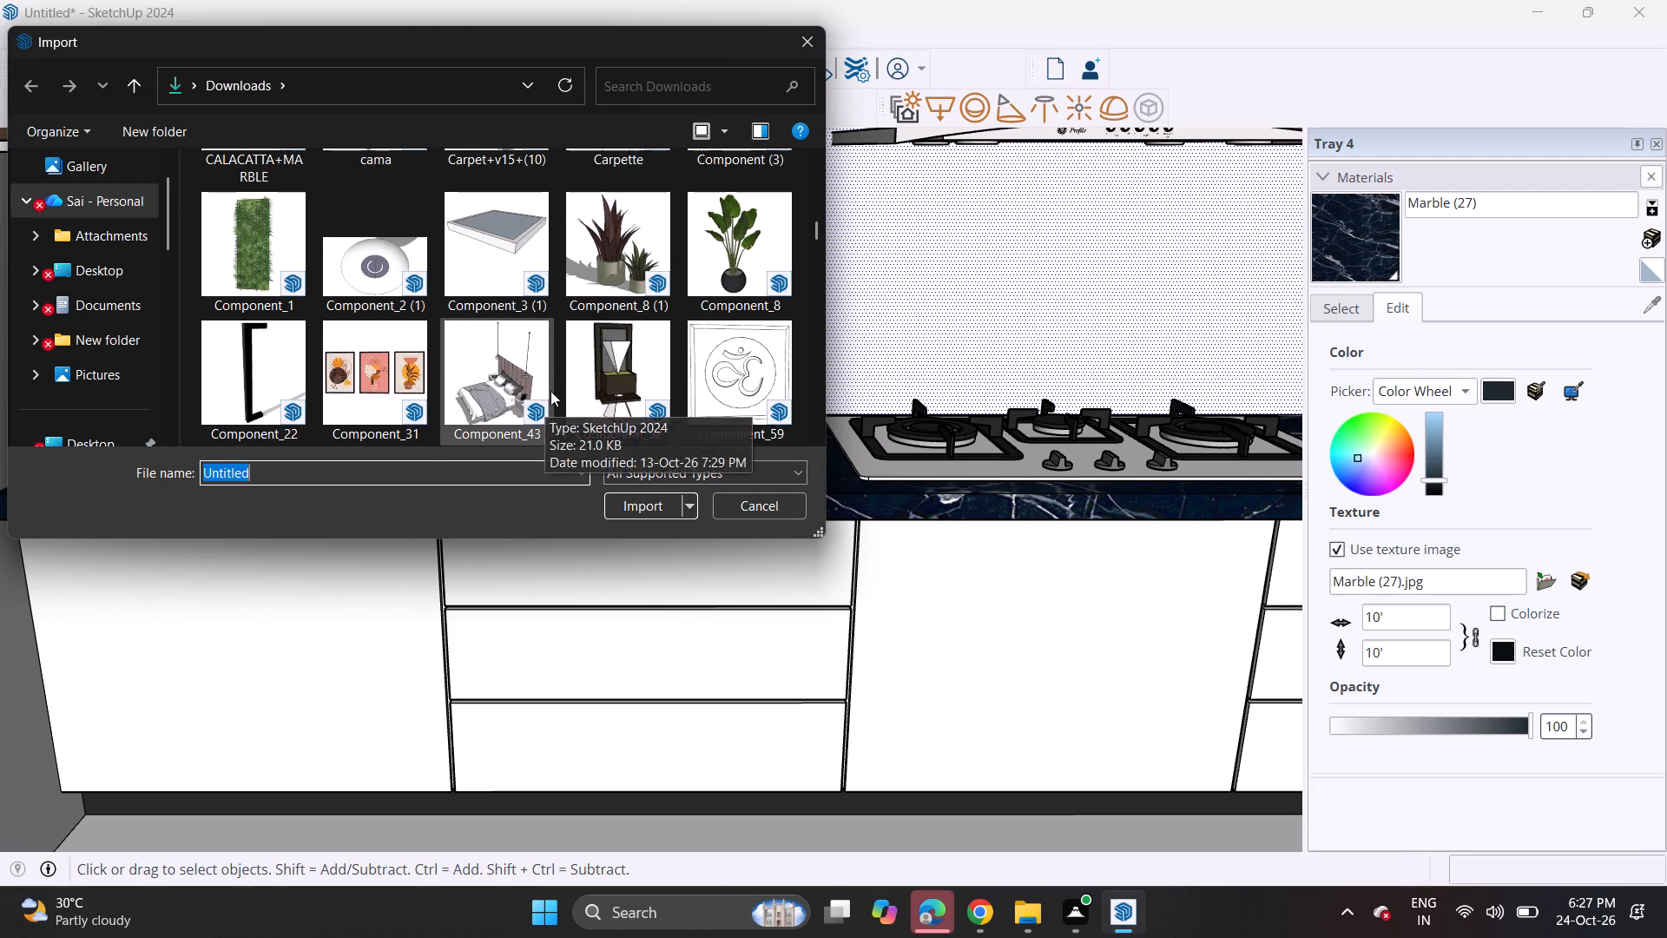
scroll(631, 283, "down", 3)
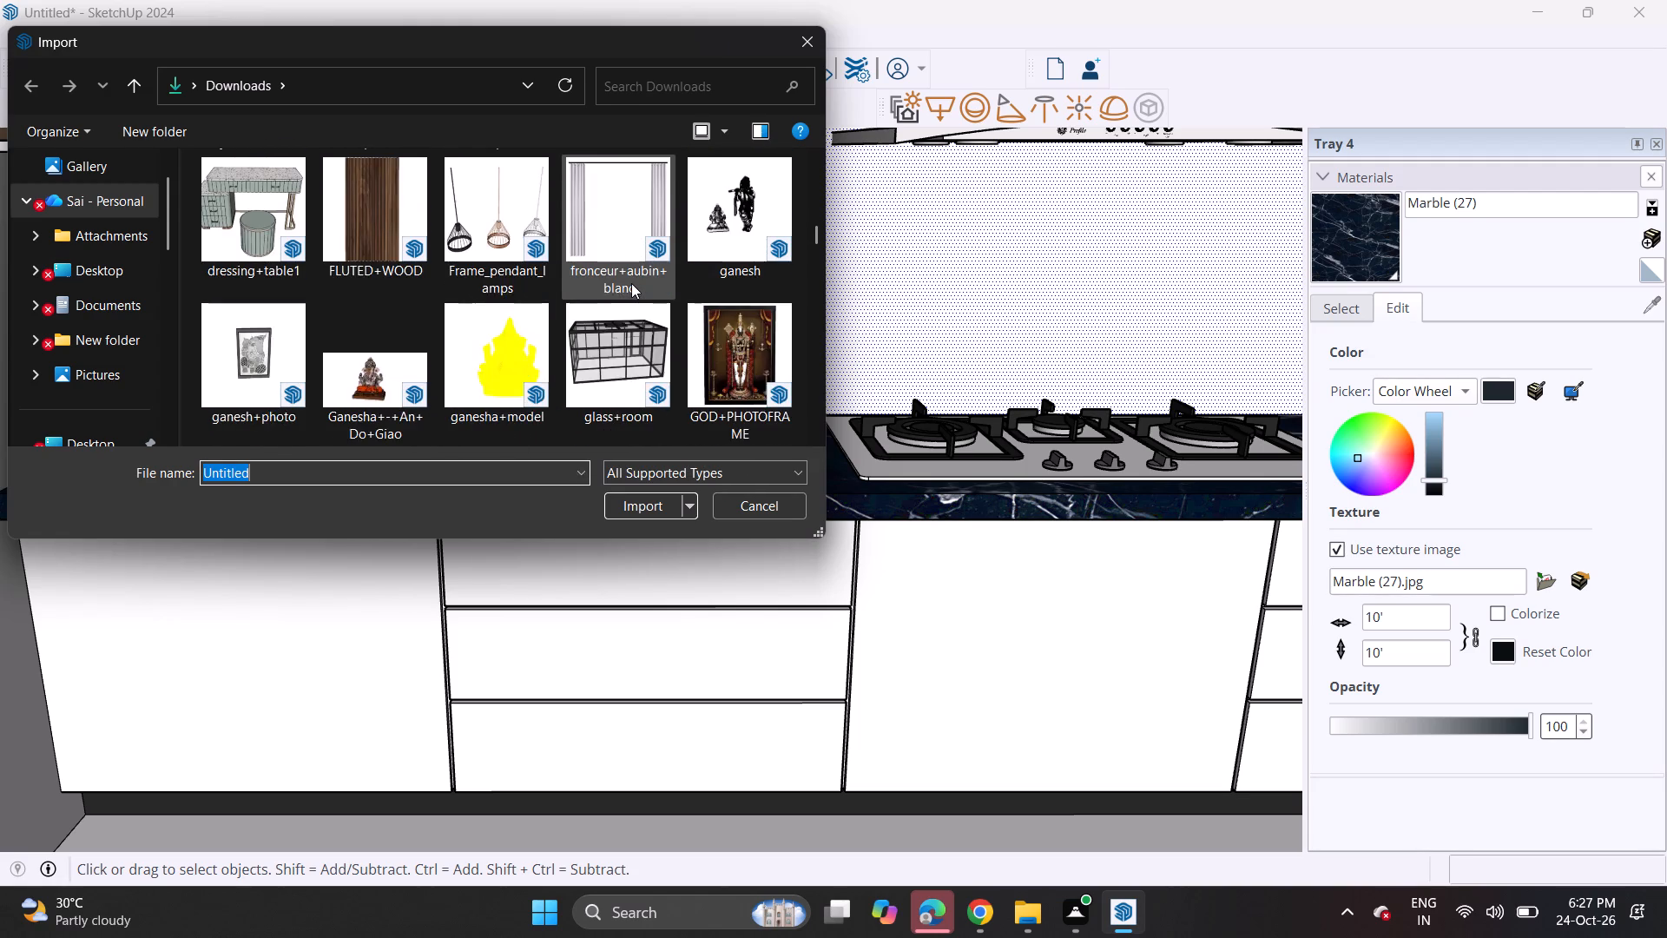
scroll(631, 283, "down", 4)
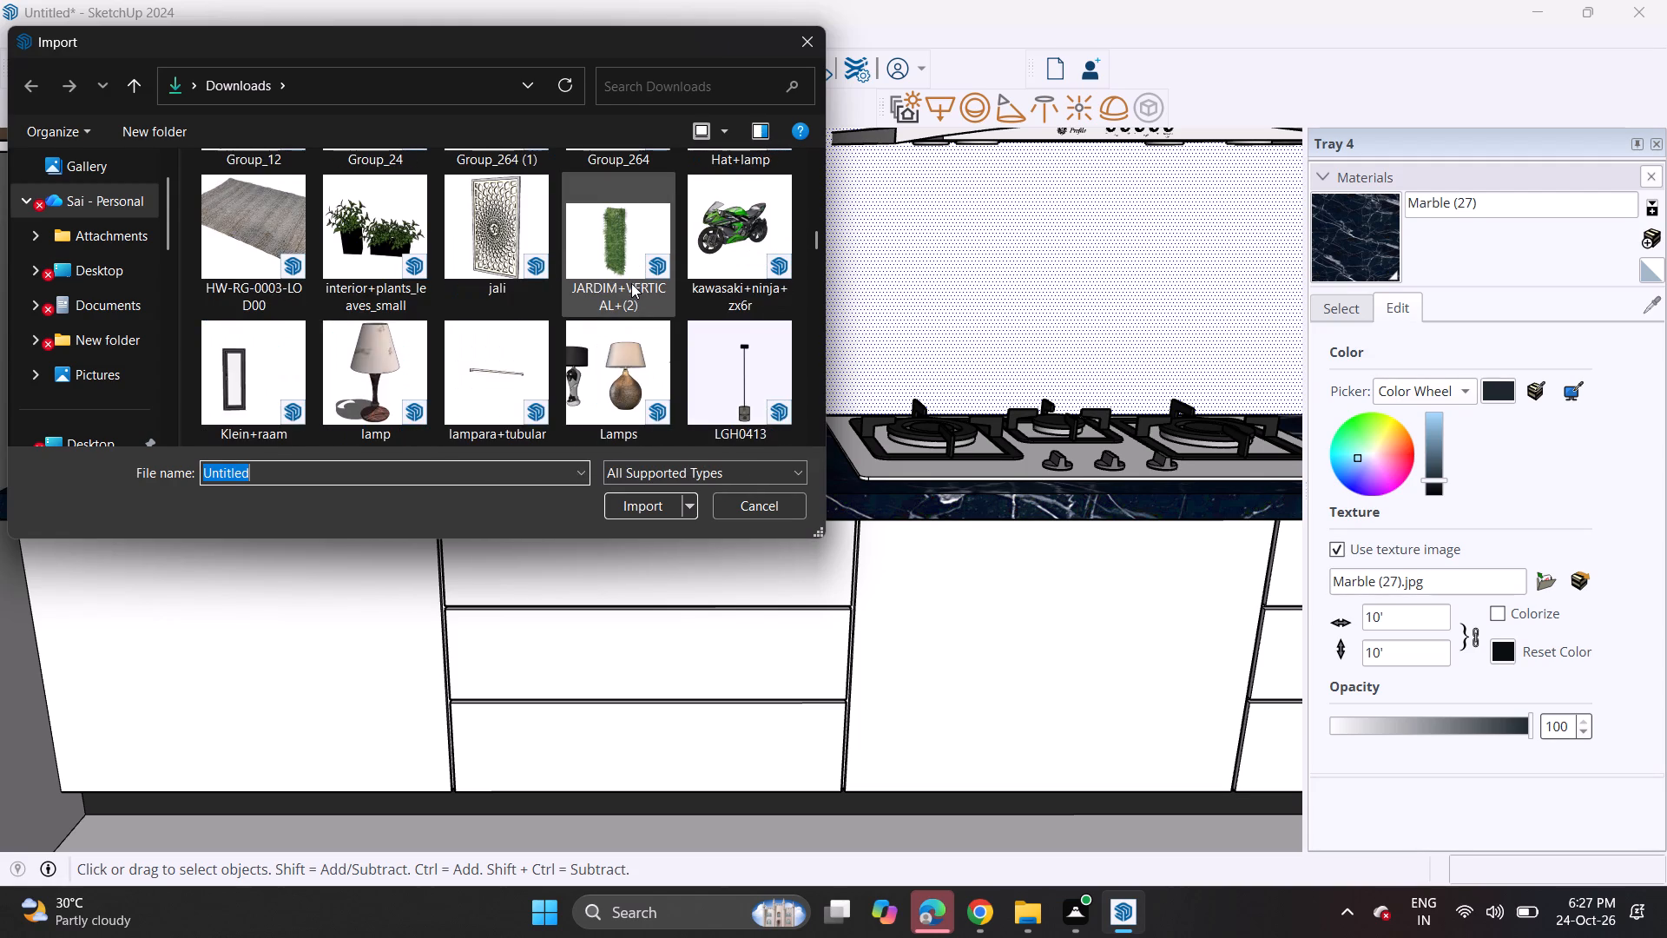
scroll(631, 283, "down", 8)
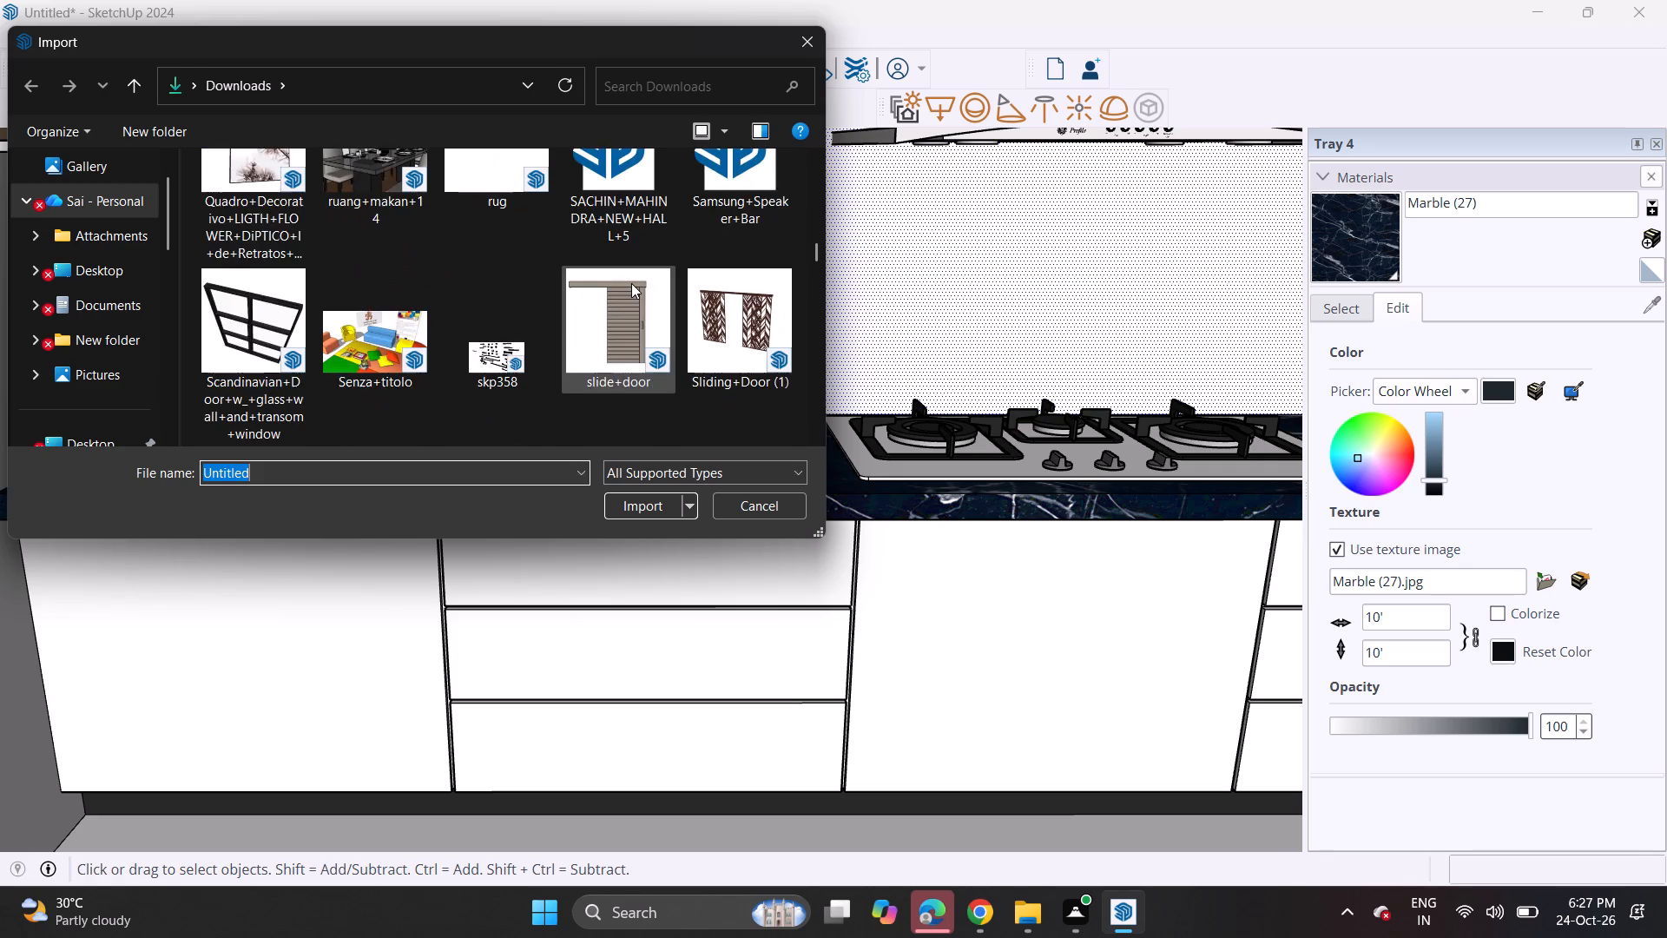
scroll(631, 283, "down", 5)
scroll(631, 283, "up", 1)
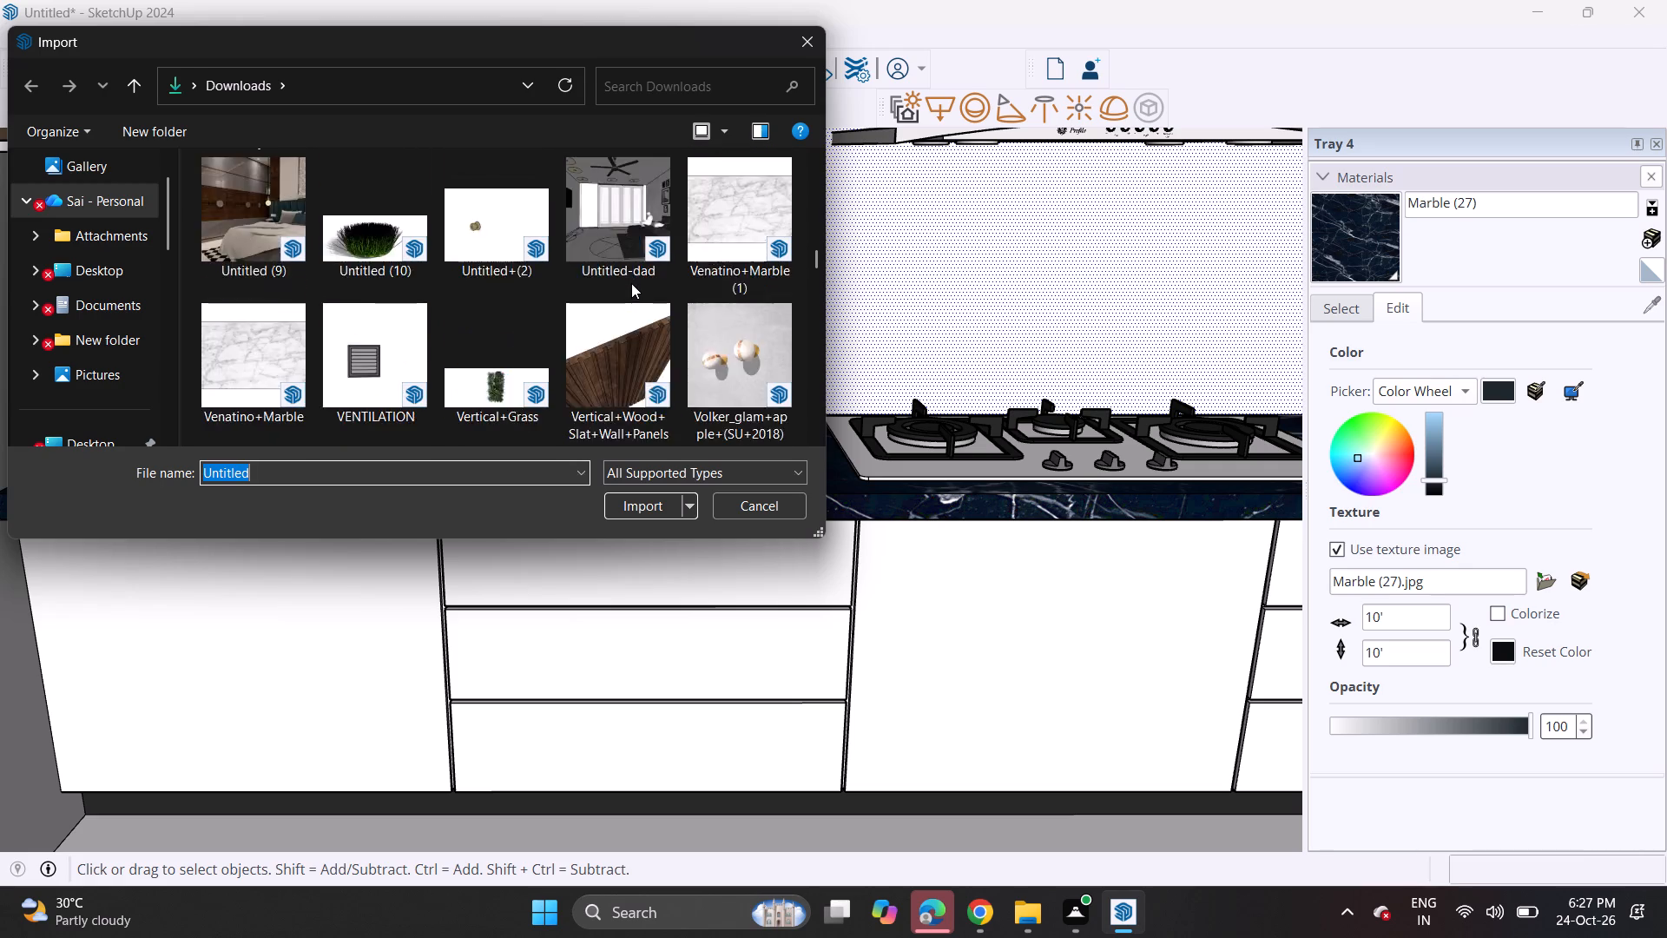
scroll(631, 283, "down", 5)
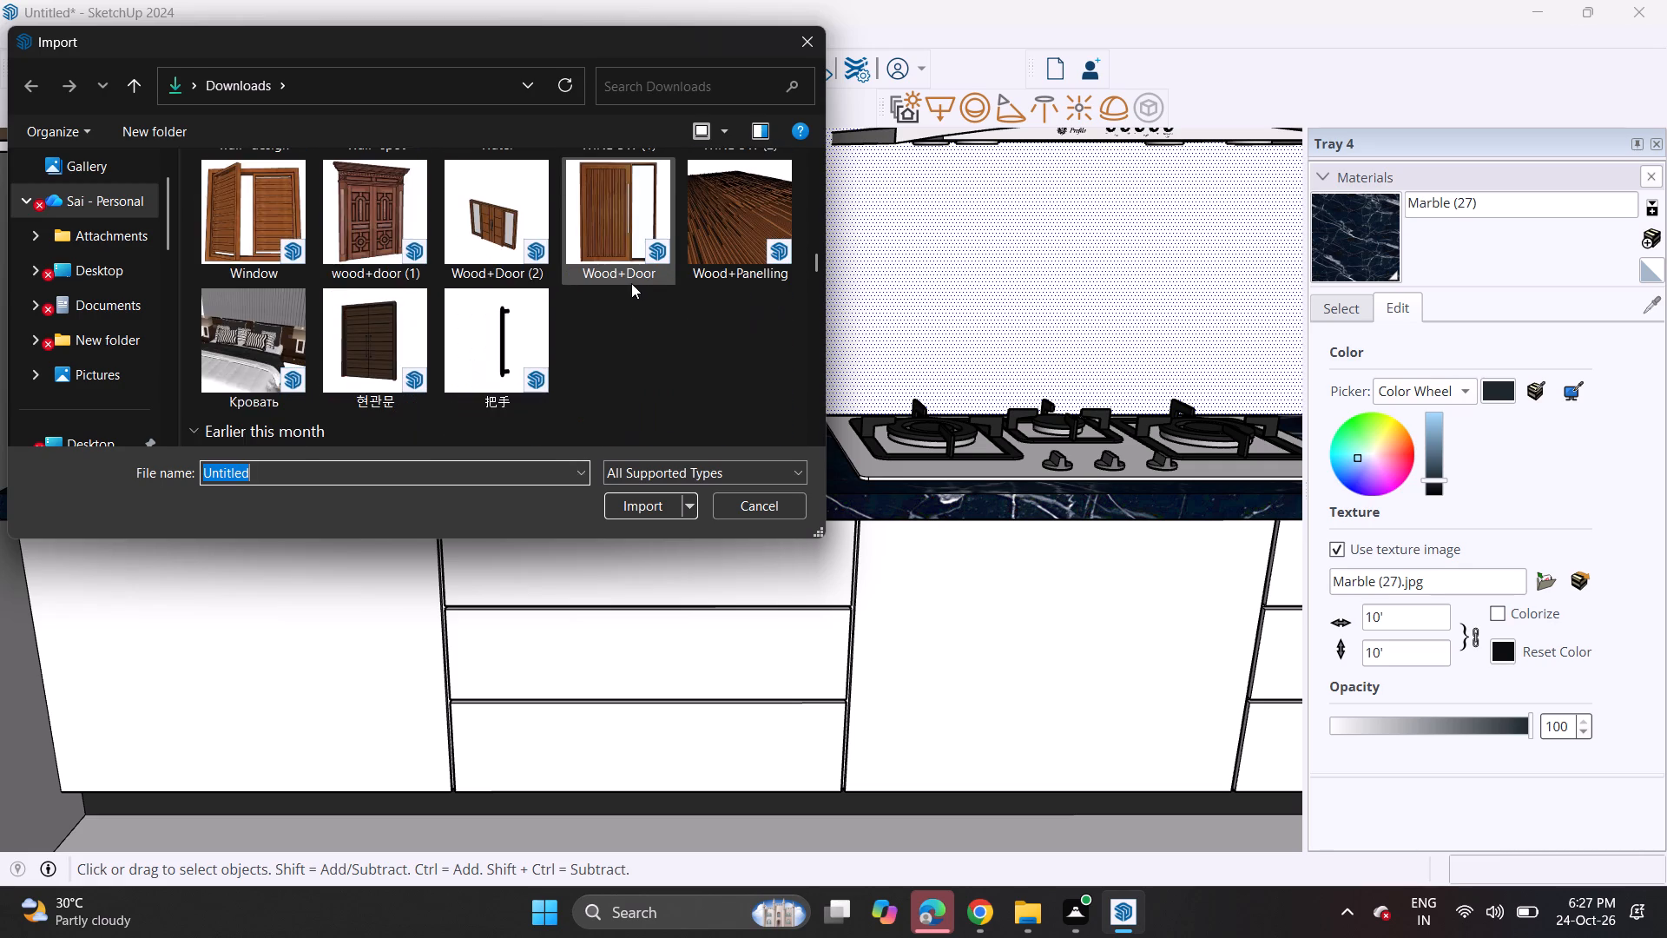
scroll(631, 283, "down", 6)
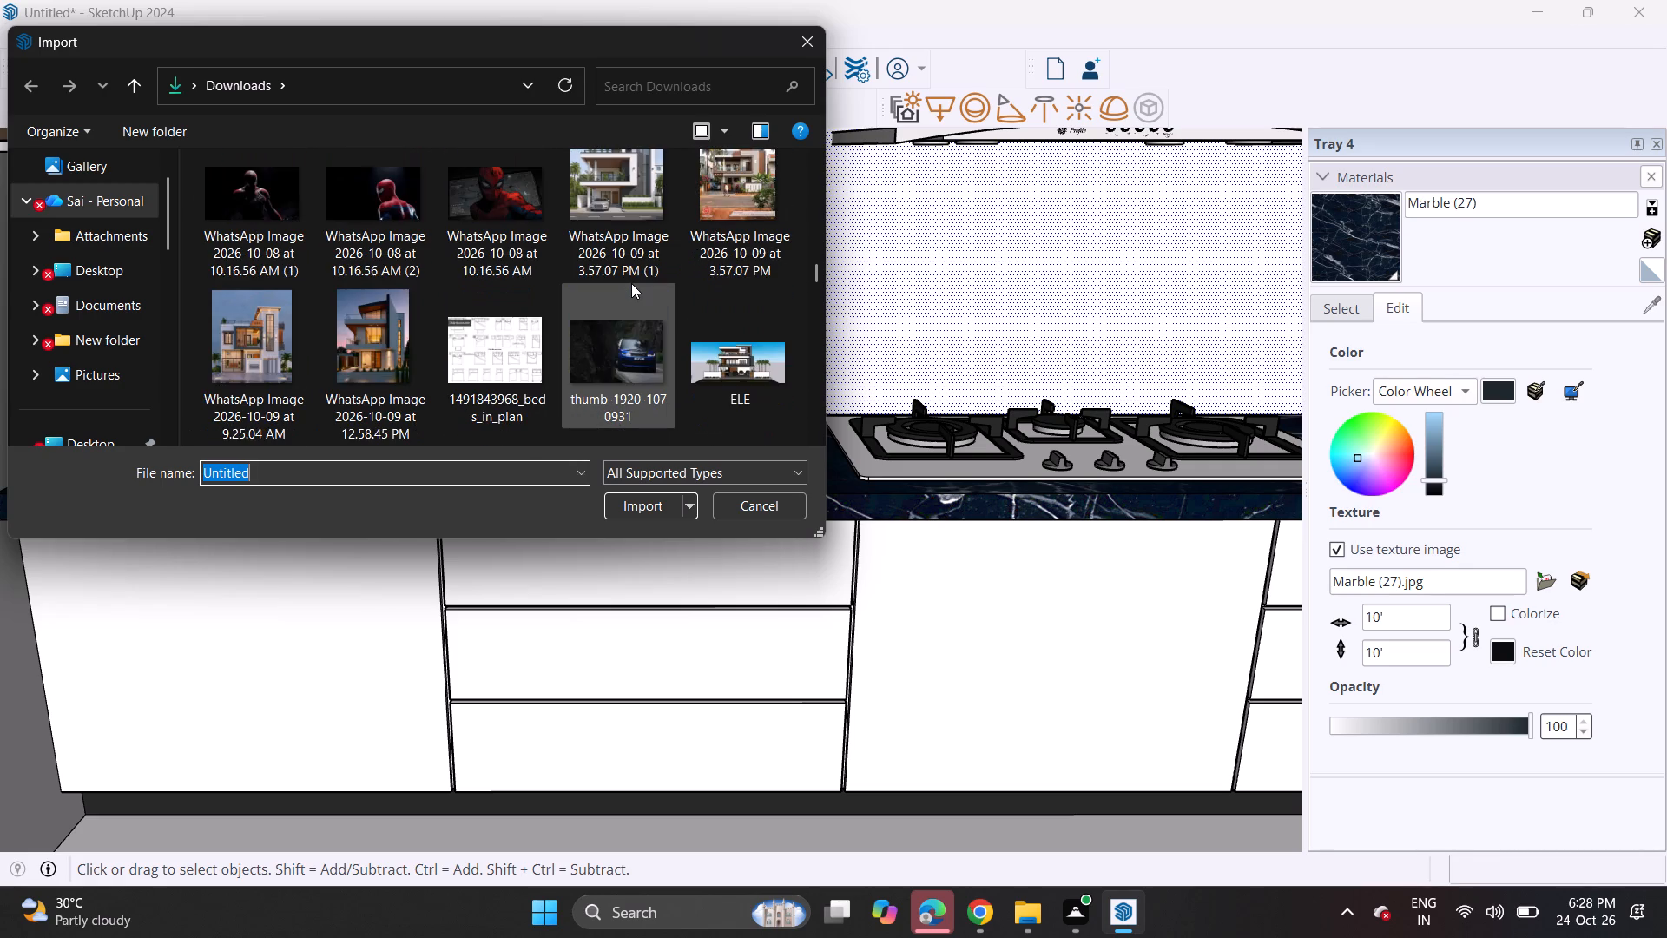
scroll(631, 283, "down", 4)
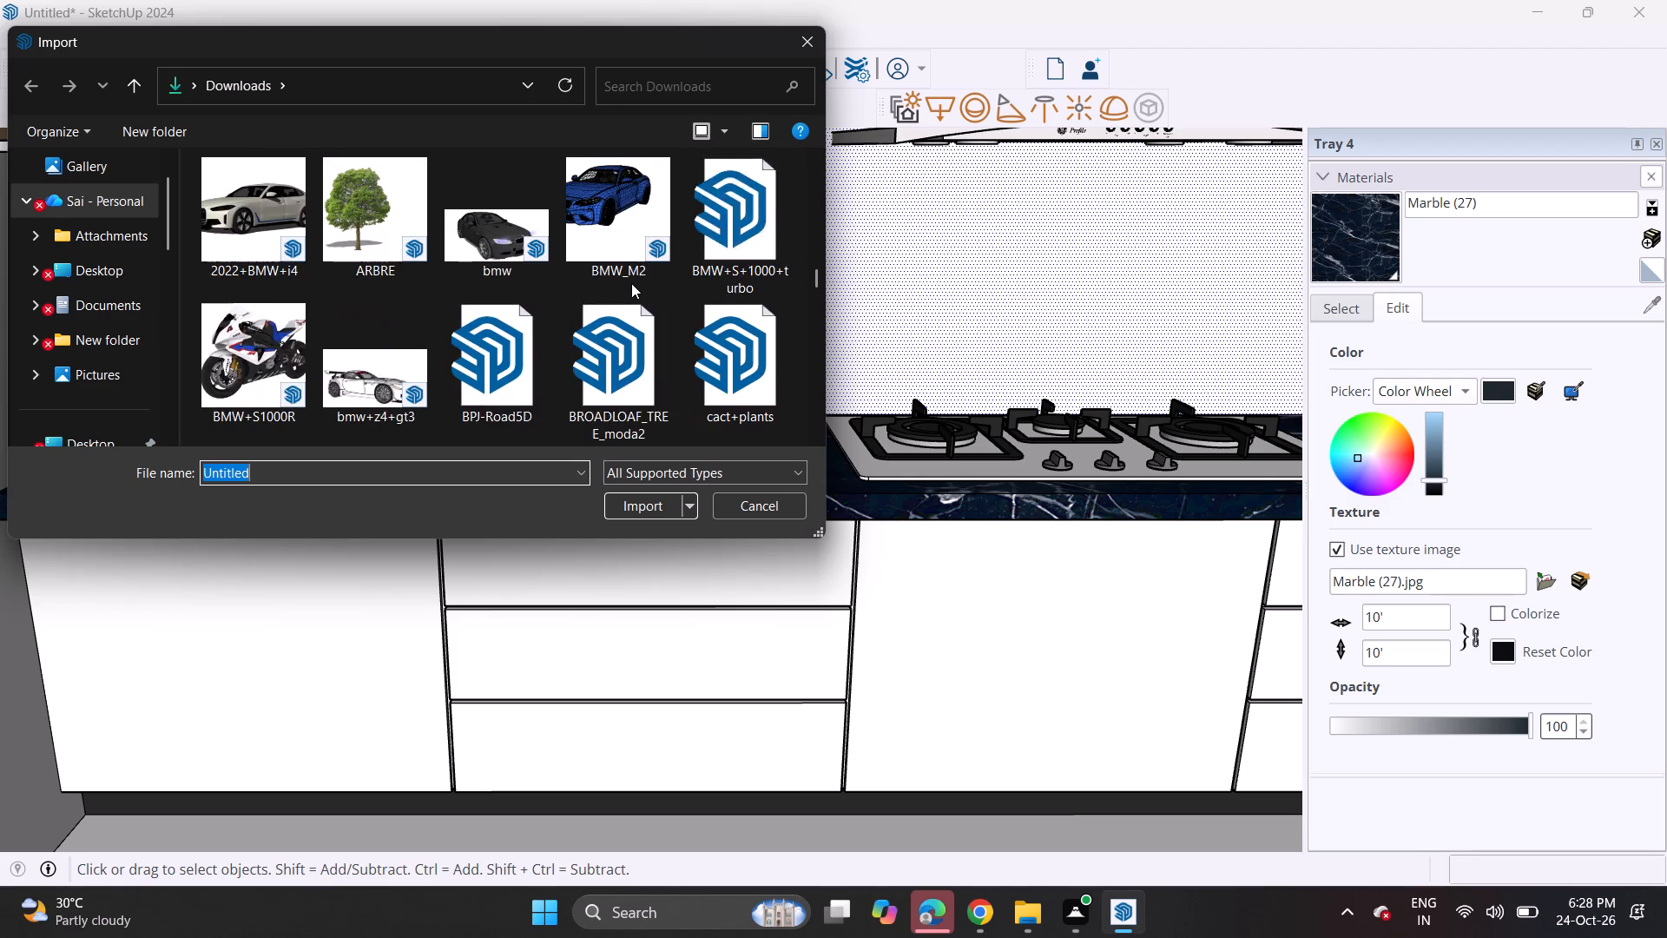
scroll(629, 283, "down", 3)
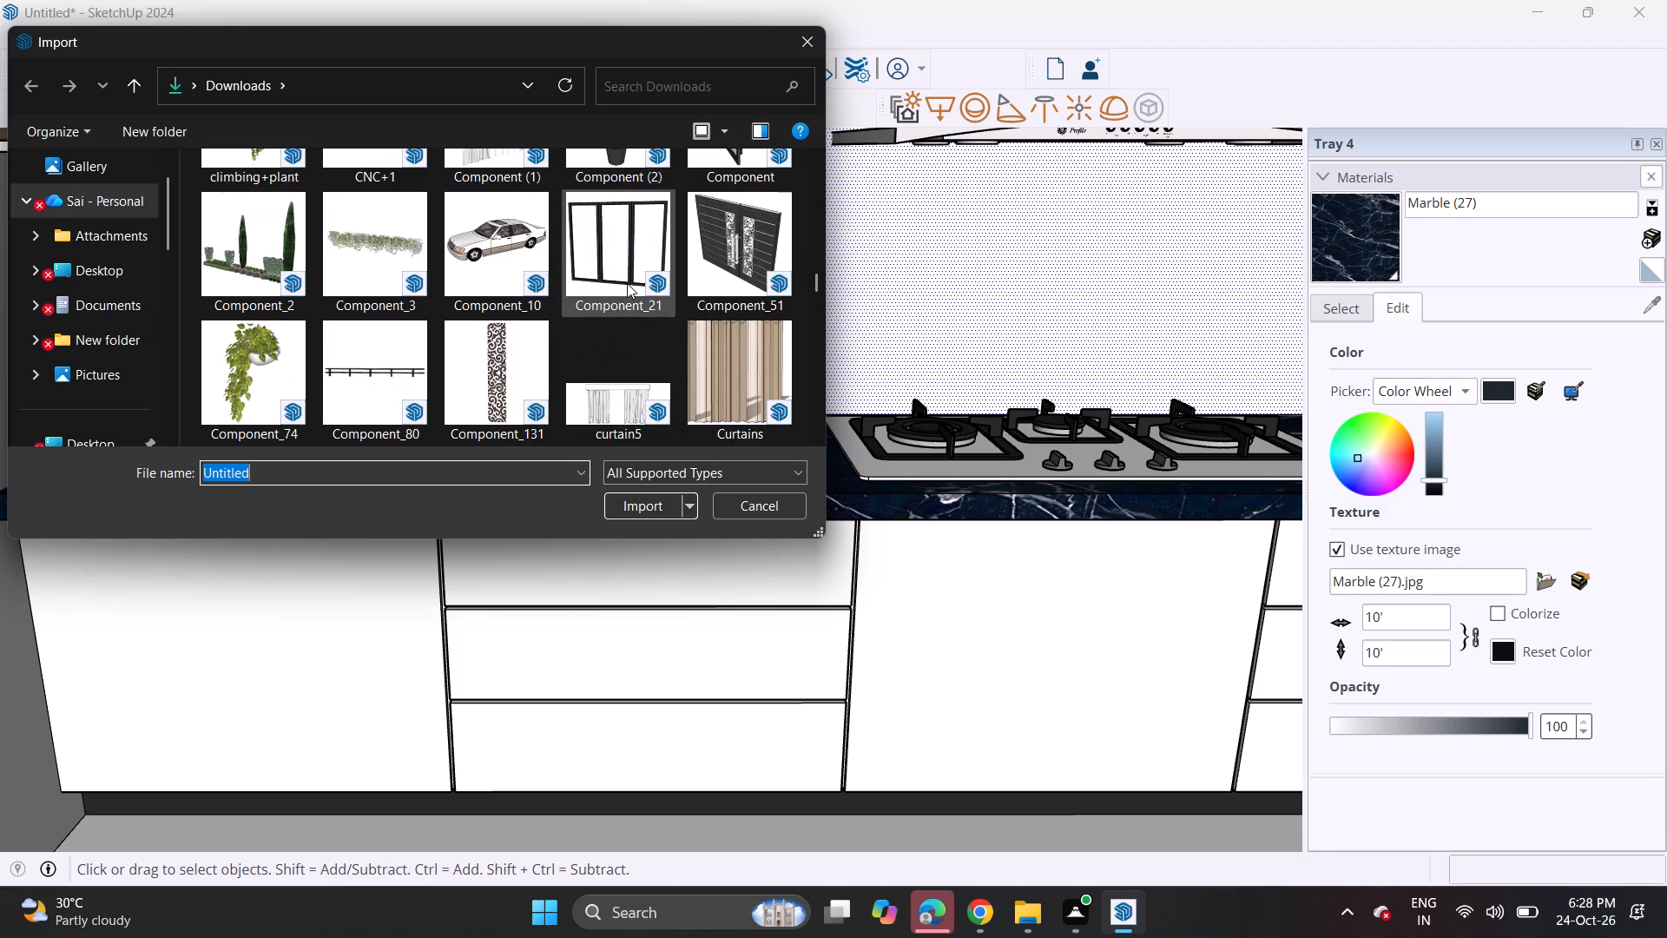
scroll(627, 283, "down", 6)
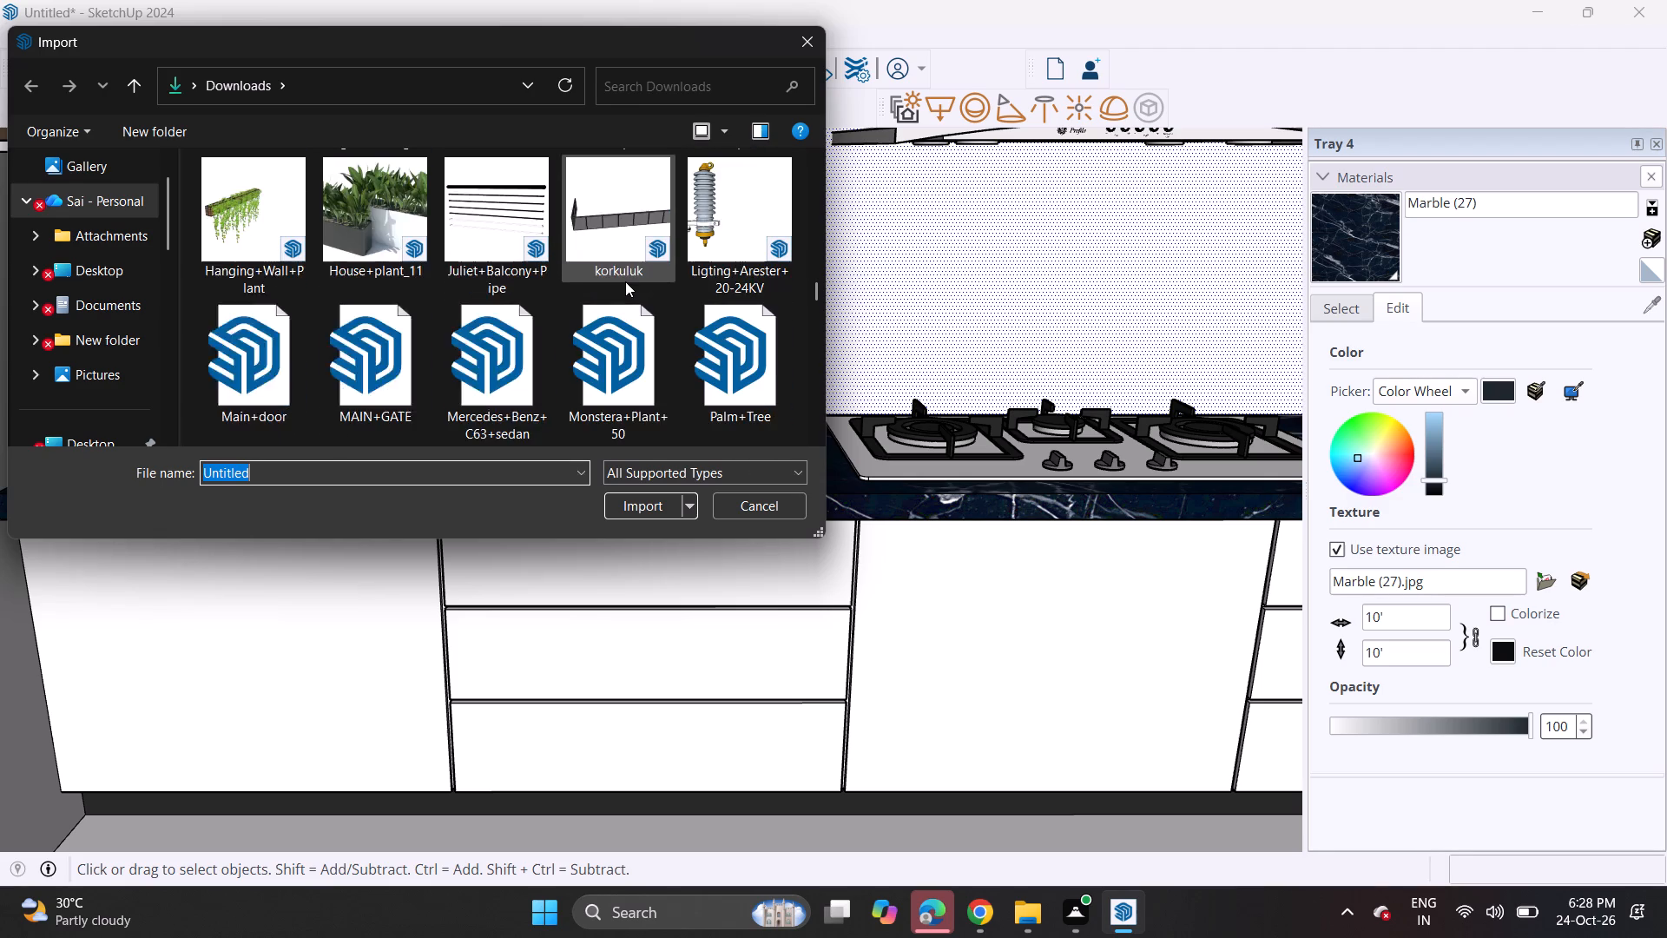
scroll(625, 281, "down", 3)
scroll(625, 281, "up", 1)
scroll(625, 281, "down", 2)
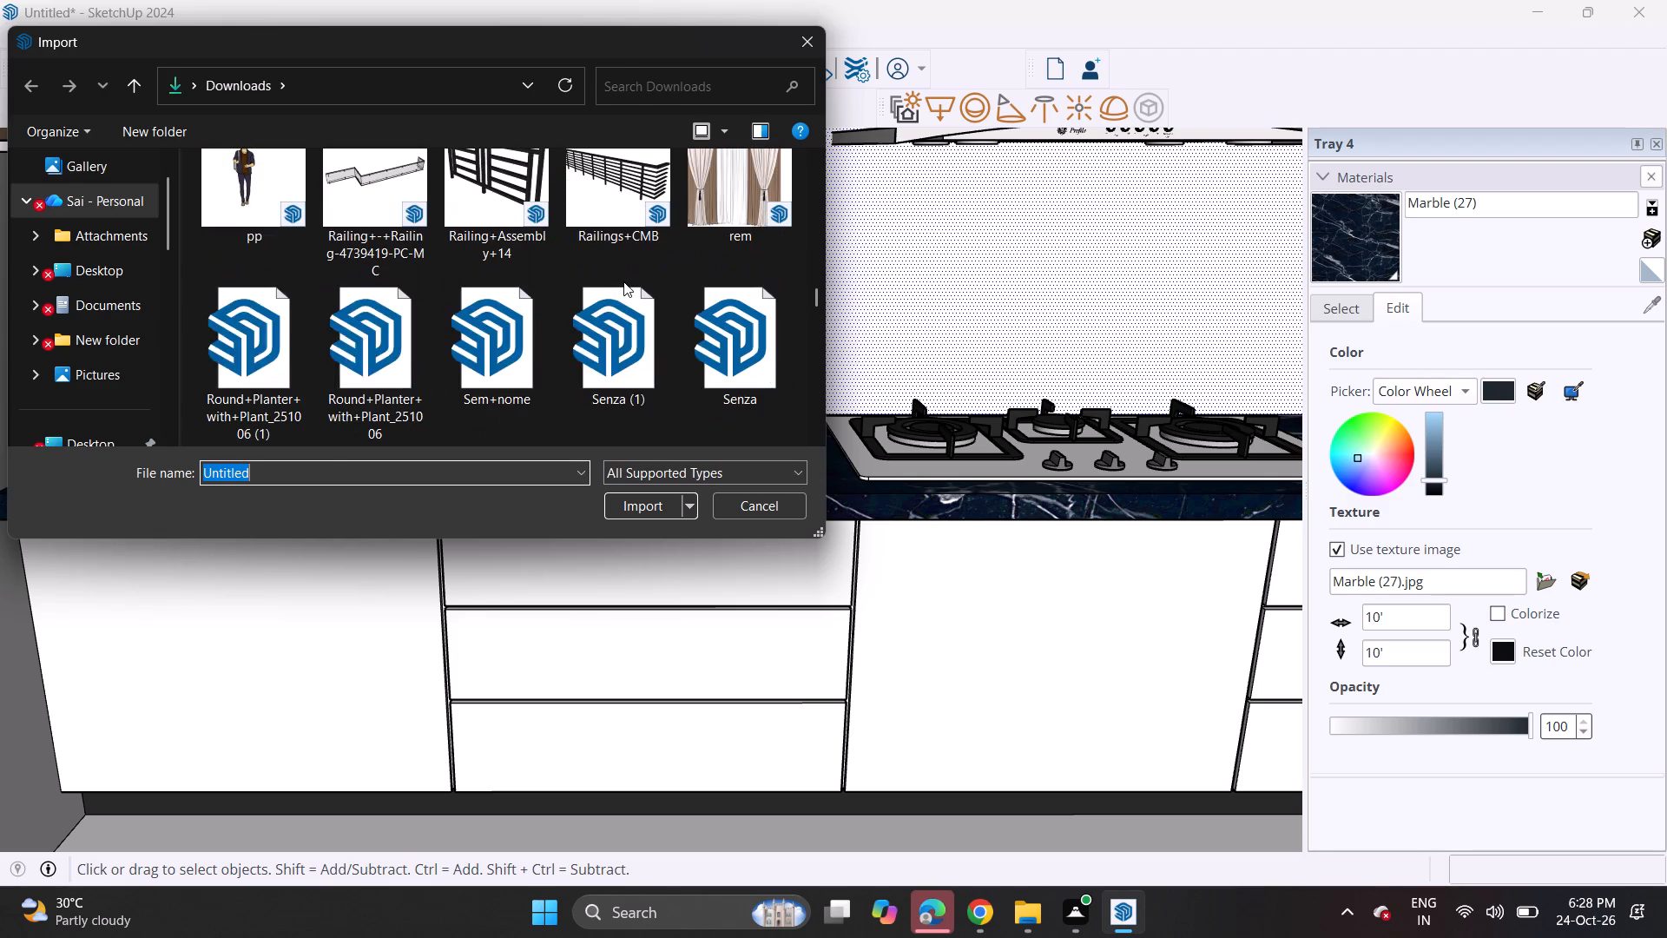
scroll(623, 281, "down", 3)
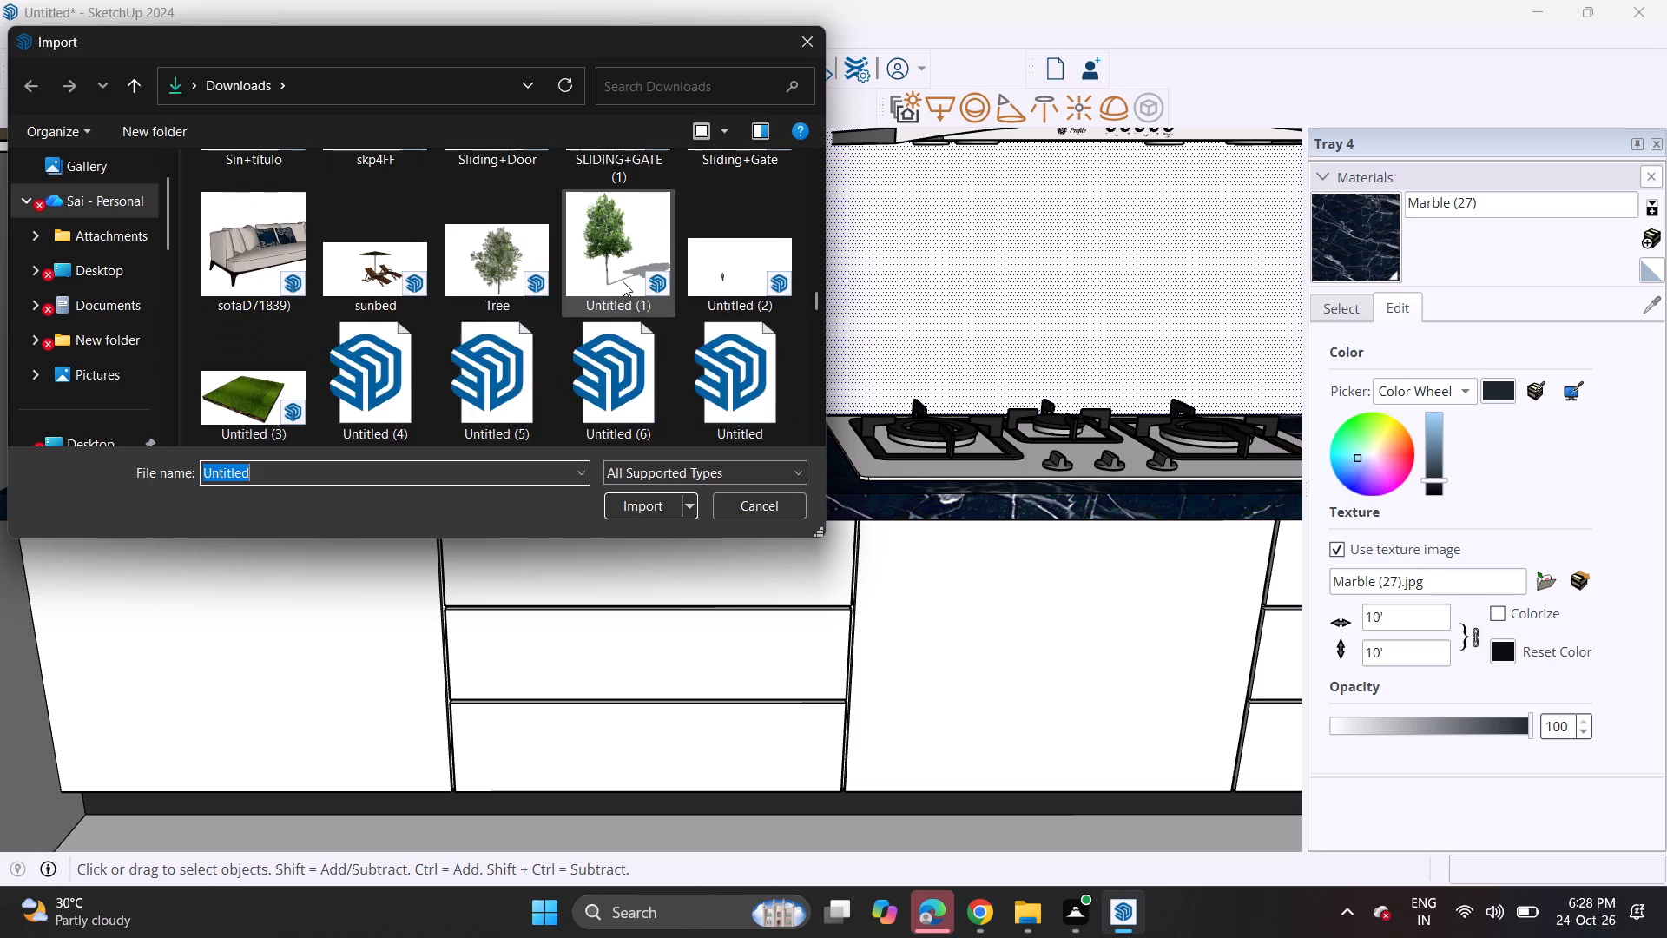
scroll(623, 281, "down", 3)
Import the Component_8 (1) potted plants from Downloads and place them on the countertop between the mixer and the side wall.
scroll(608, 276, "up", 5)
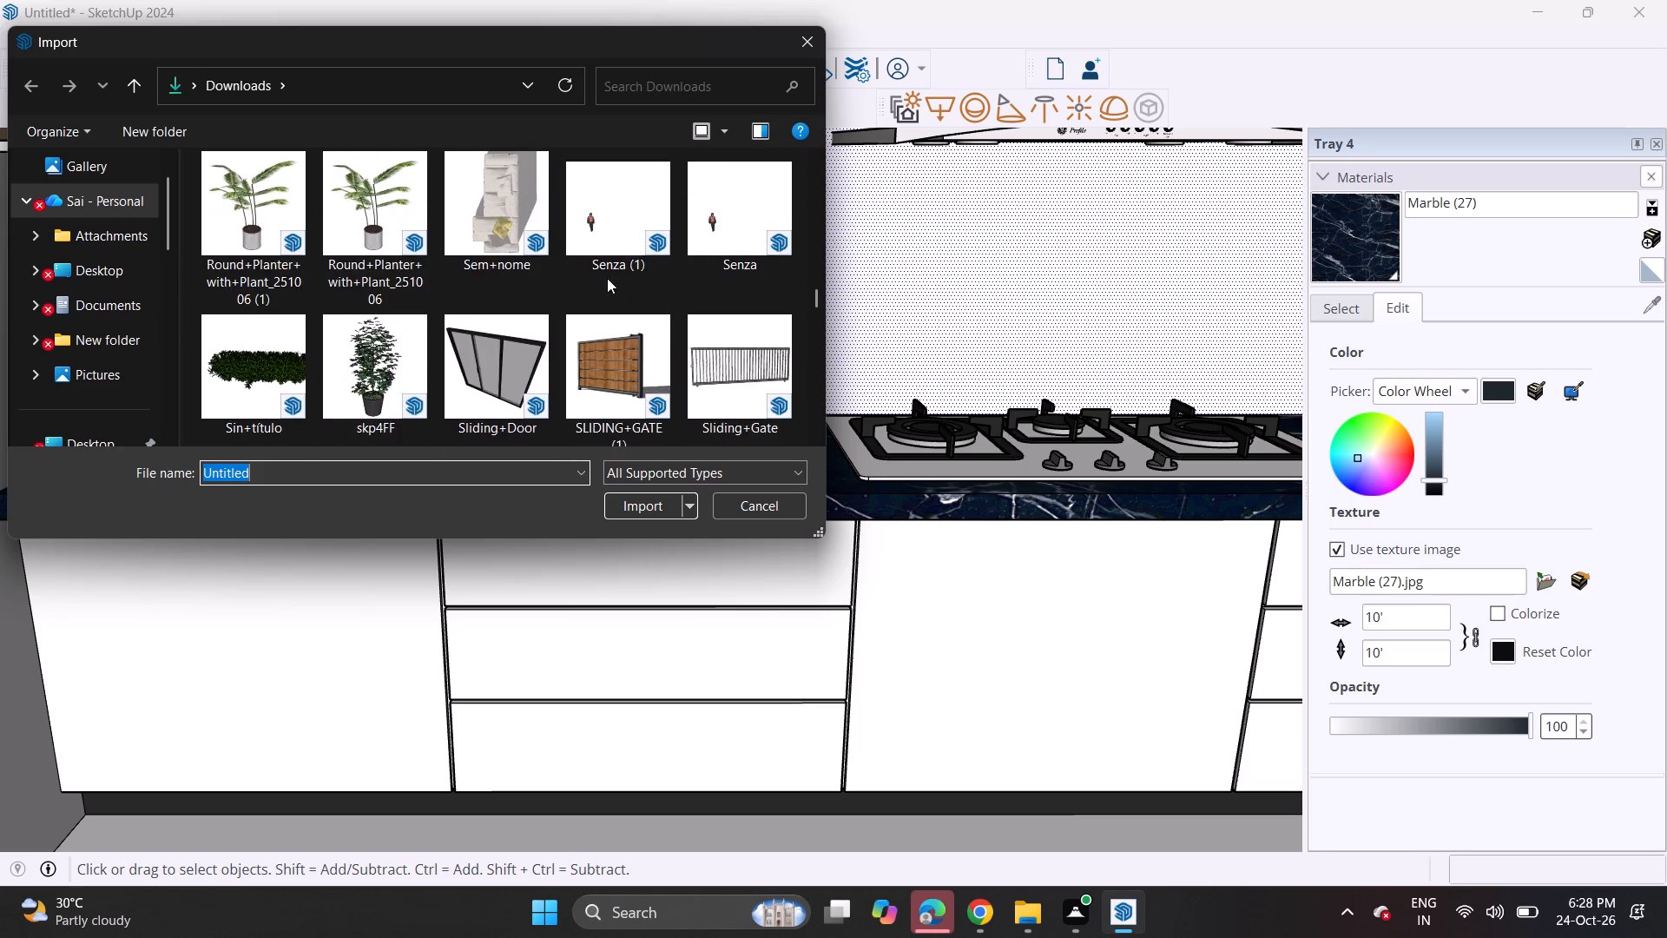
scroll(607, 278, "up", 5)
scroll(607, 278, "down", 1)
scroll(607, 278, "up", 6)
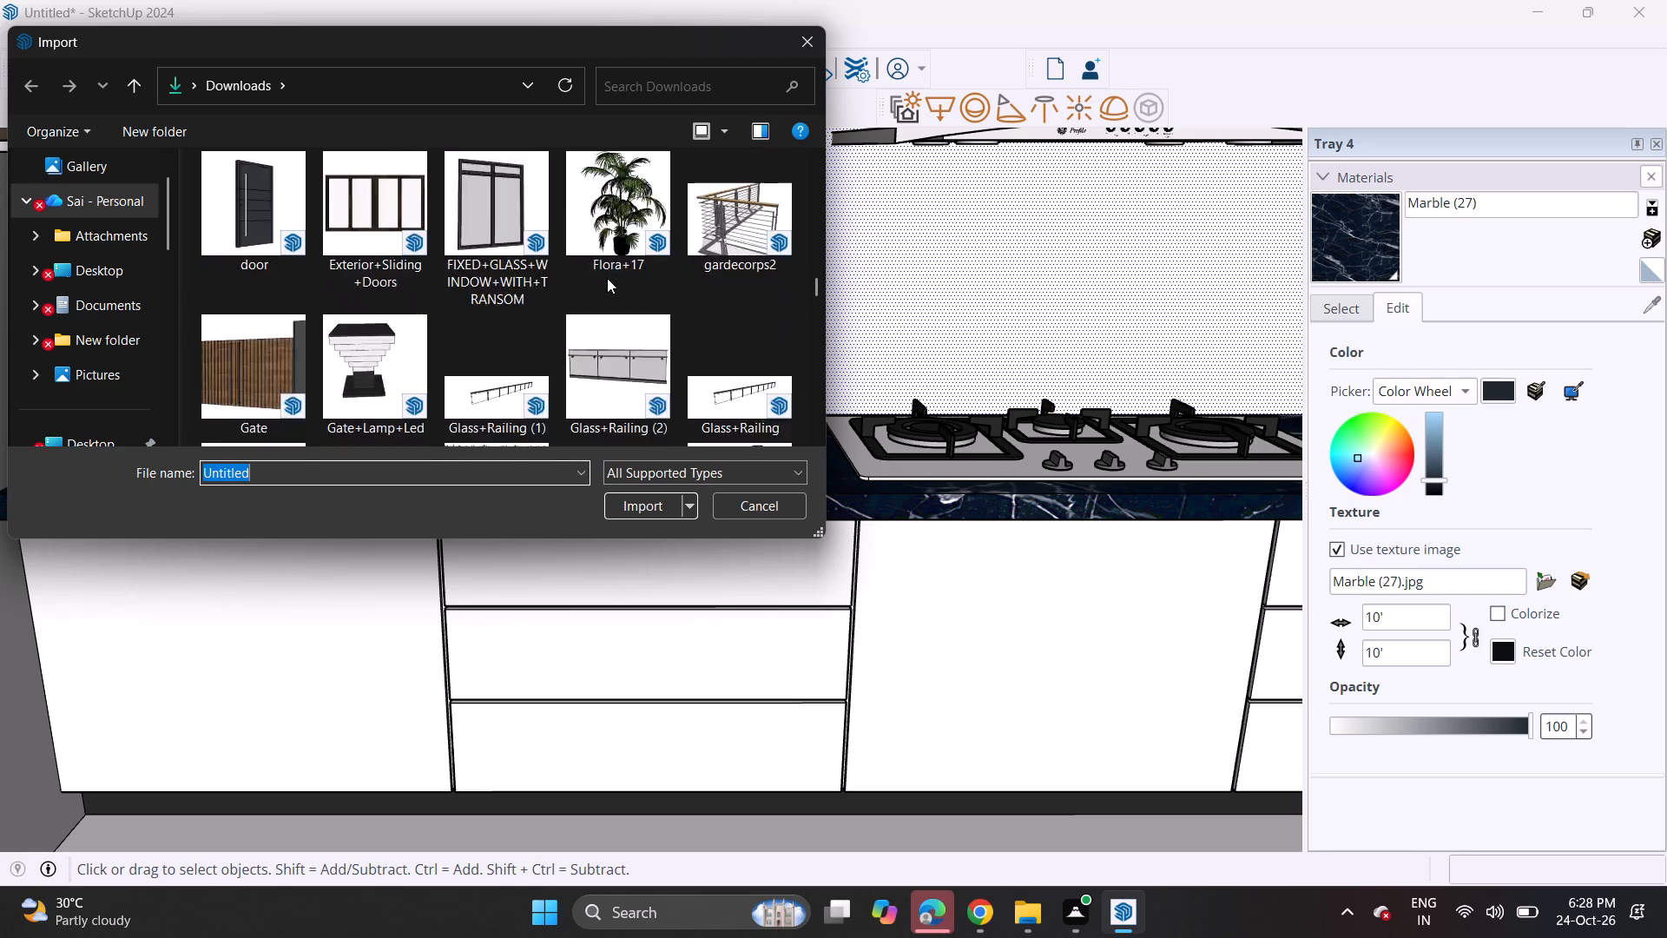
scroll(607, 278, "up", 6)
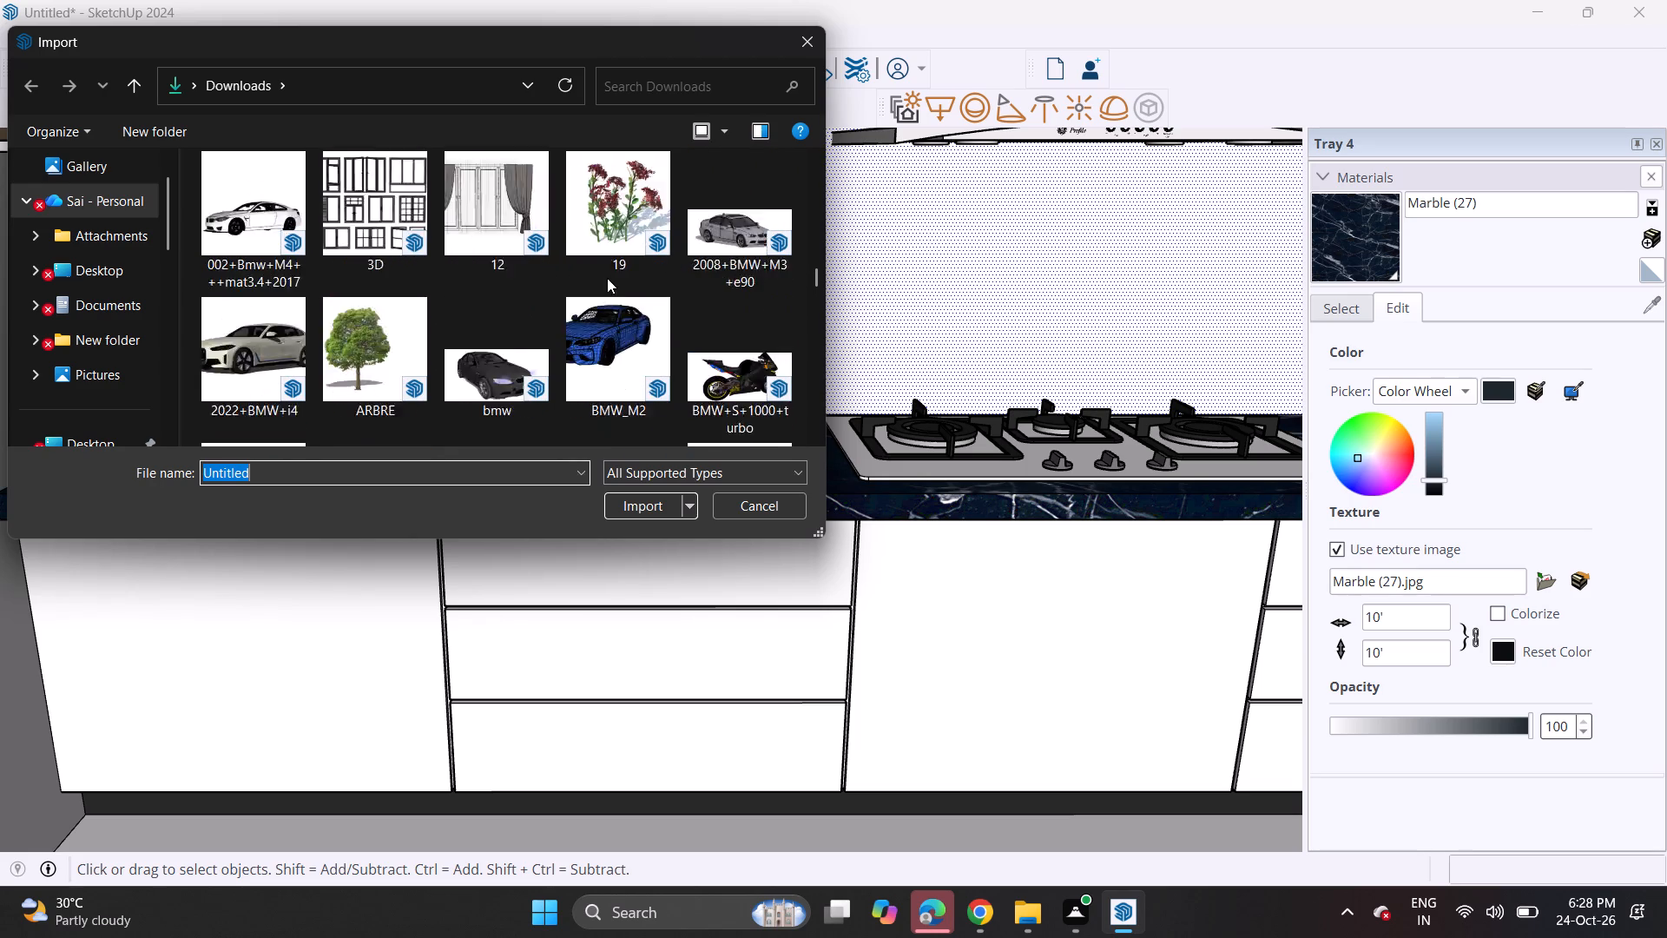
scroll(607, 278, "up", 8)
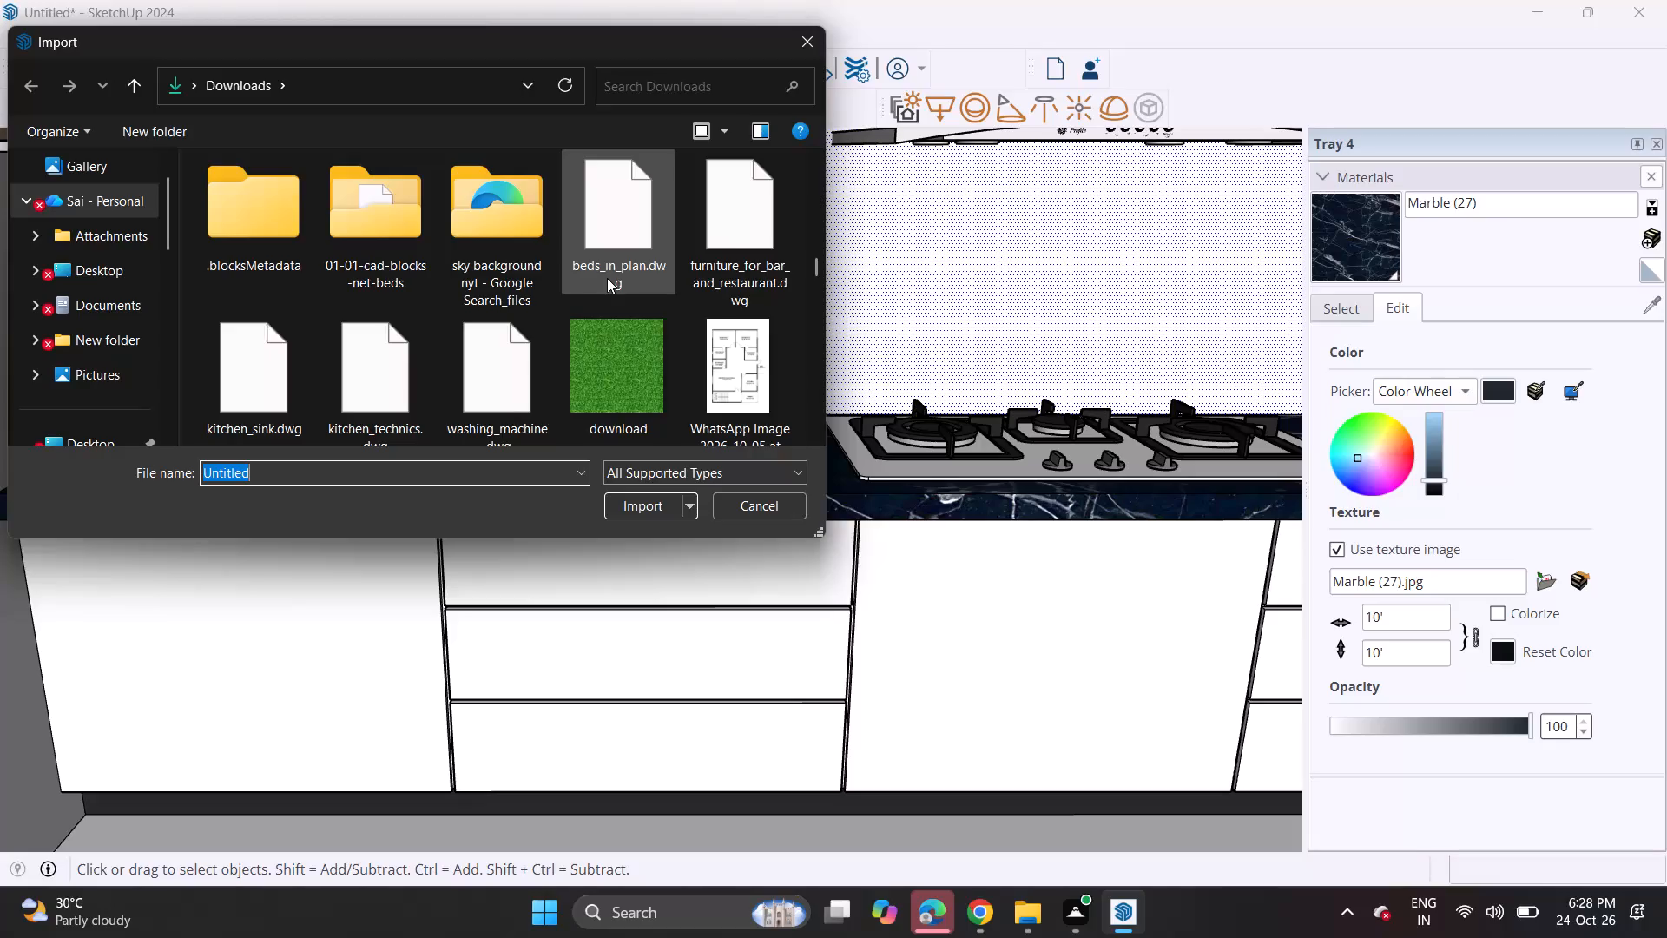
scroll(607, 278, "up", 9)
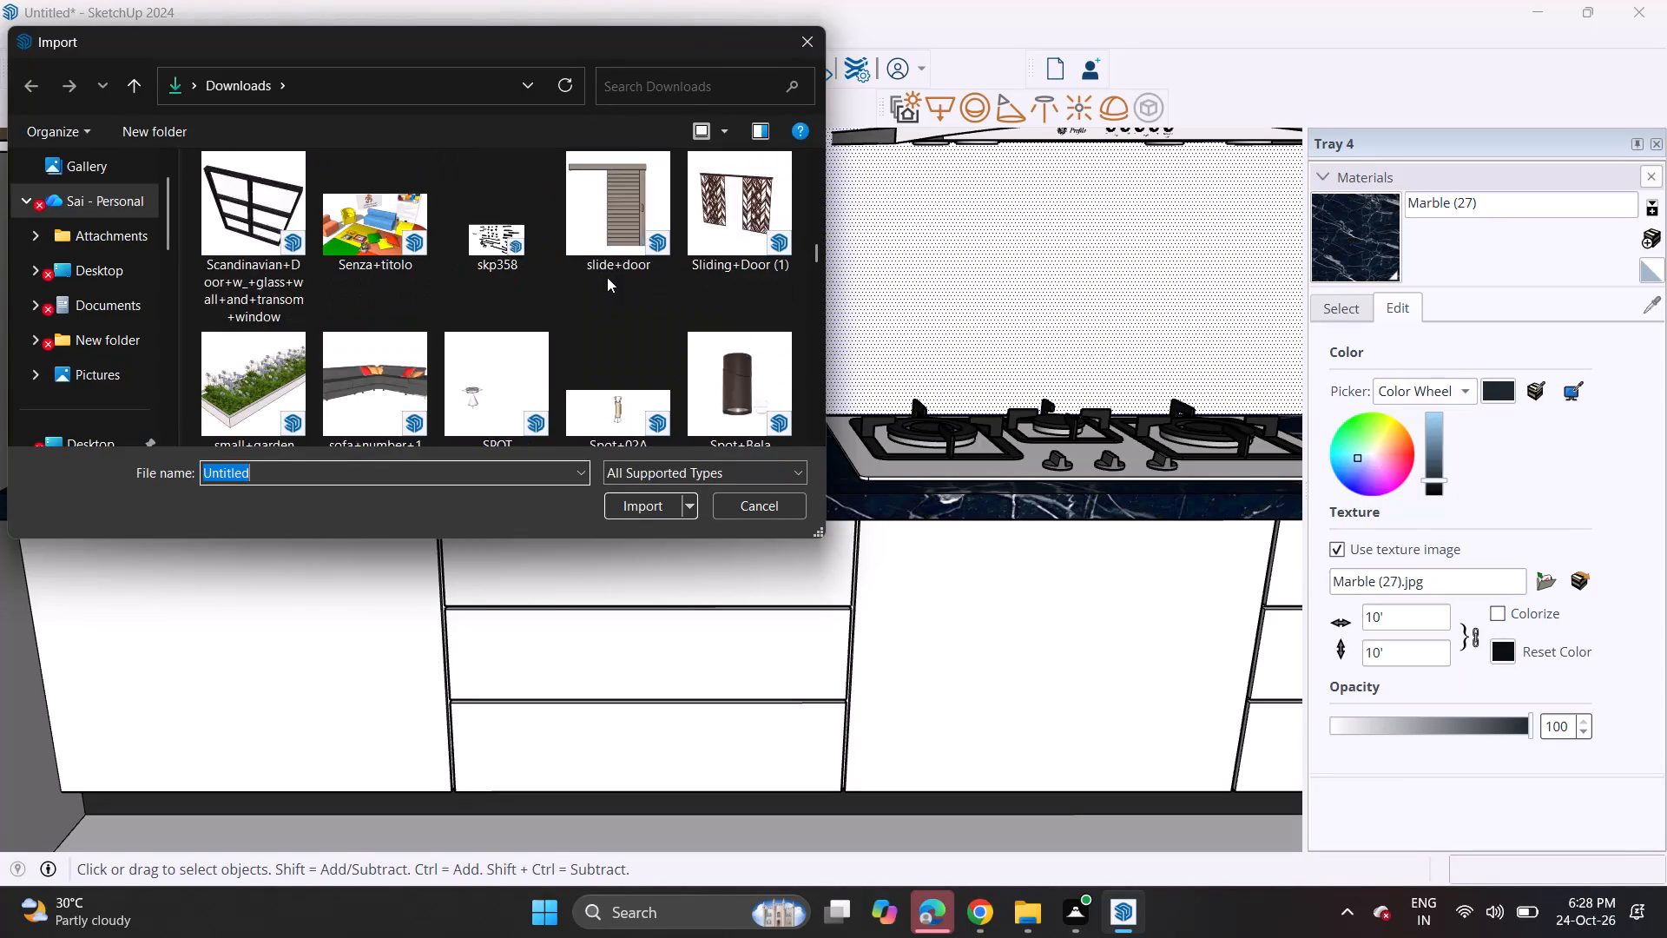
scroll(607, 277, "up", 3)
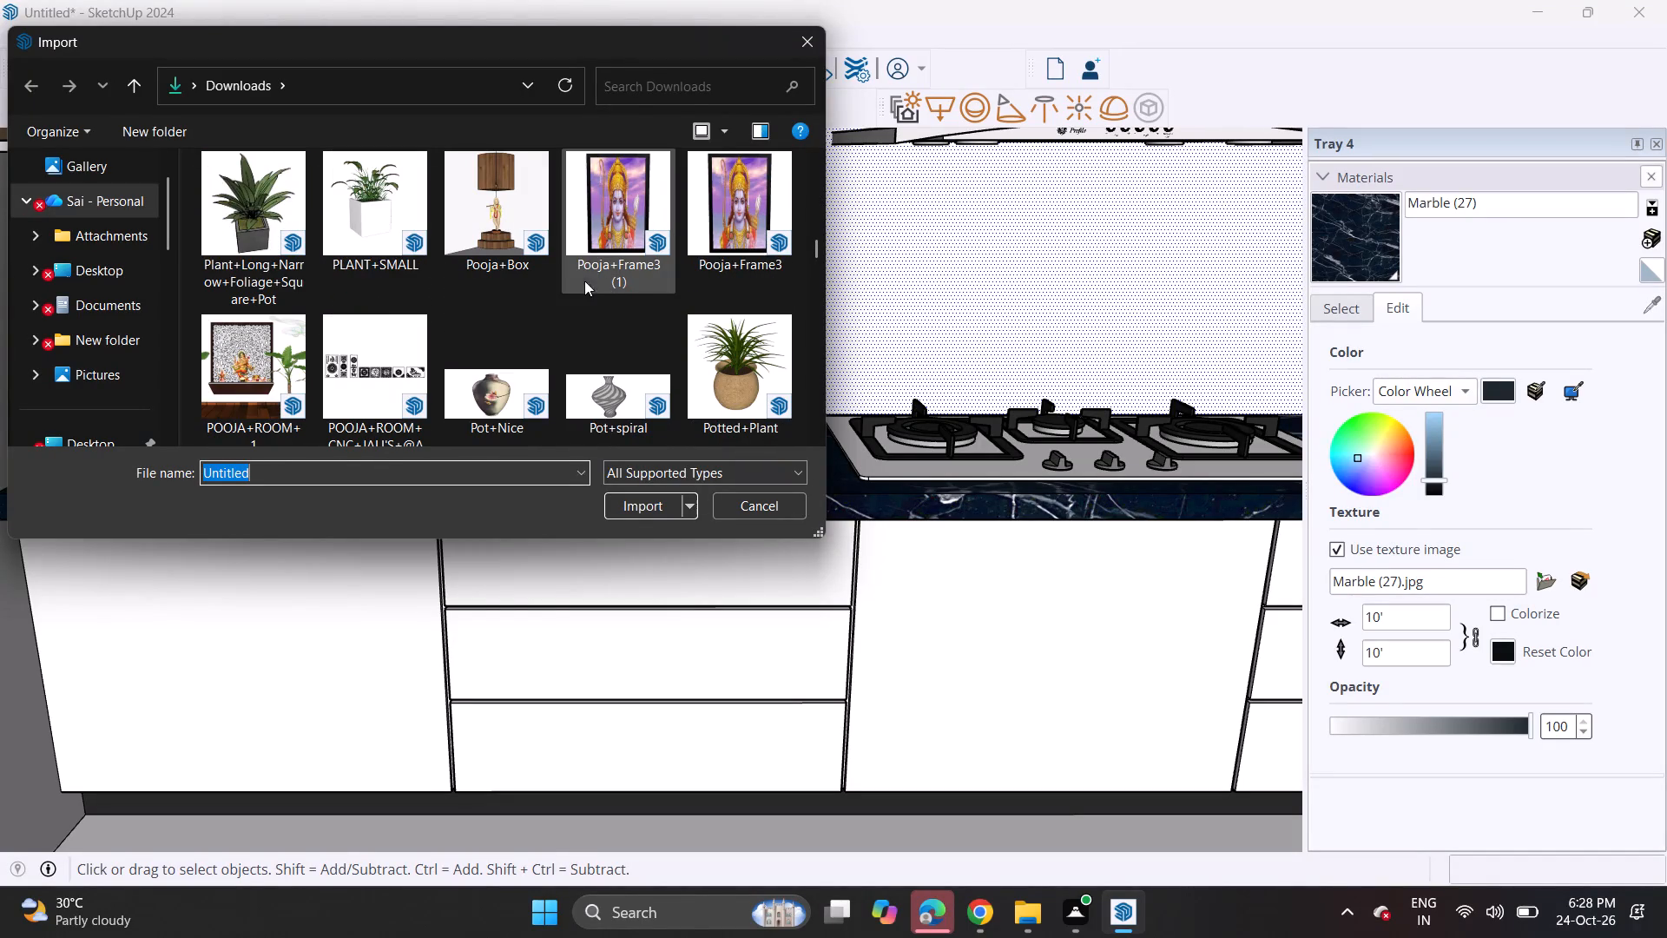
scroll(599, 285, "up", 1)
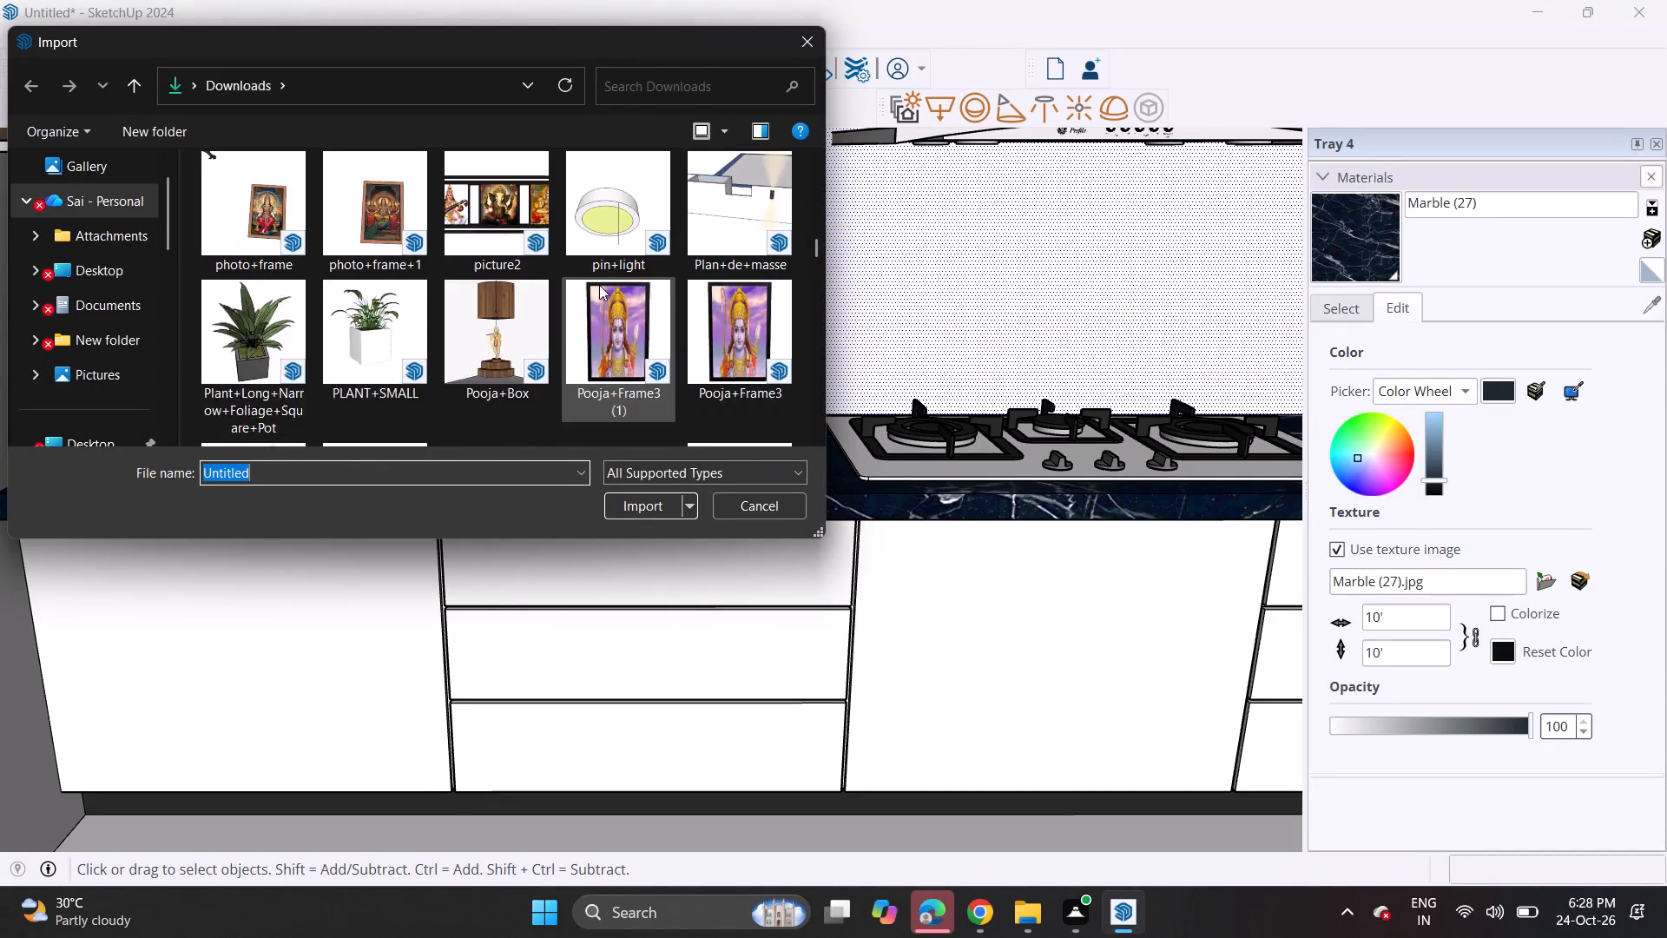
scroll(599, 285, "up", 1)
scroll(599, 285, "down", 2)
scroll(599, 285, "up", 5)
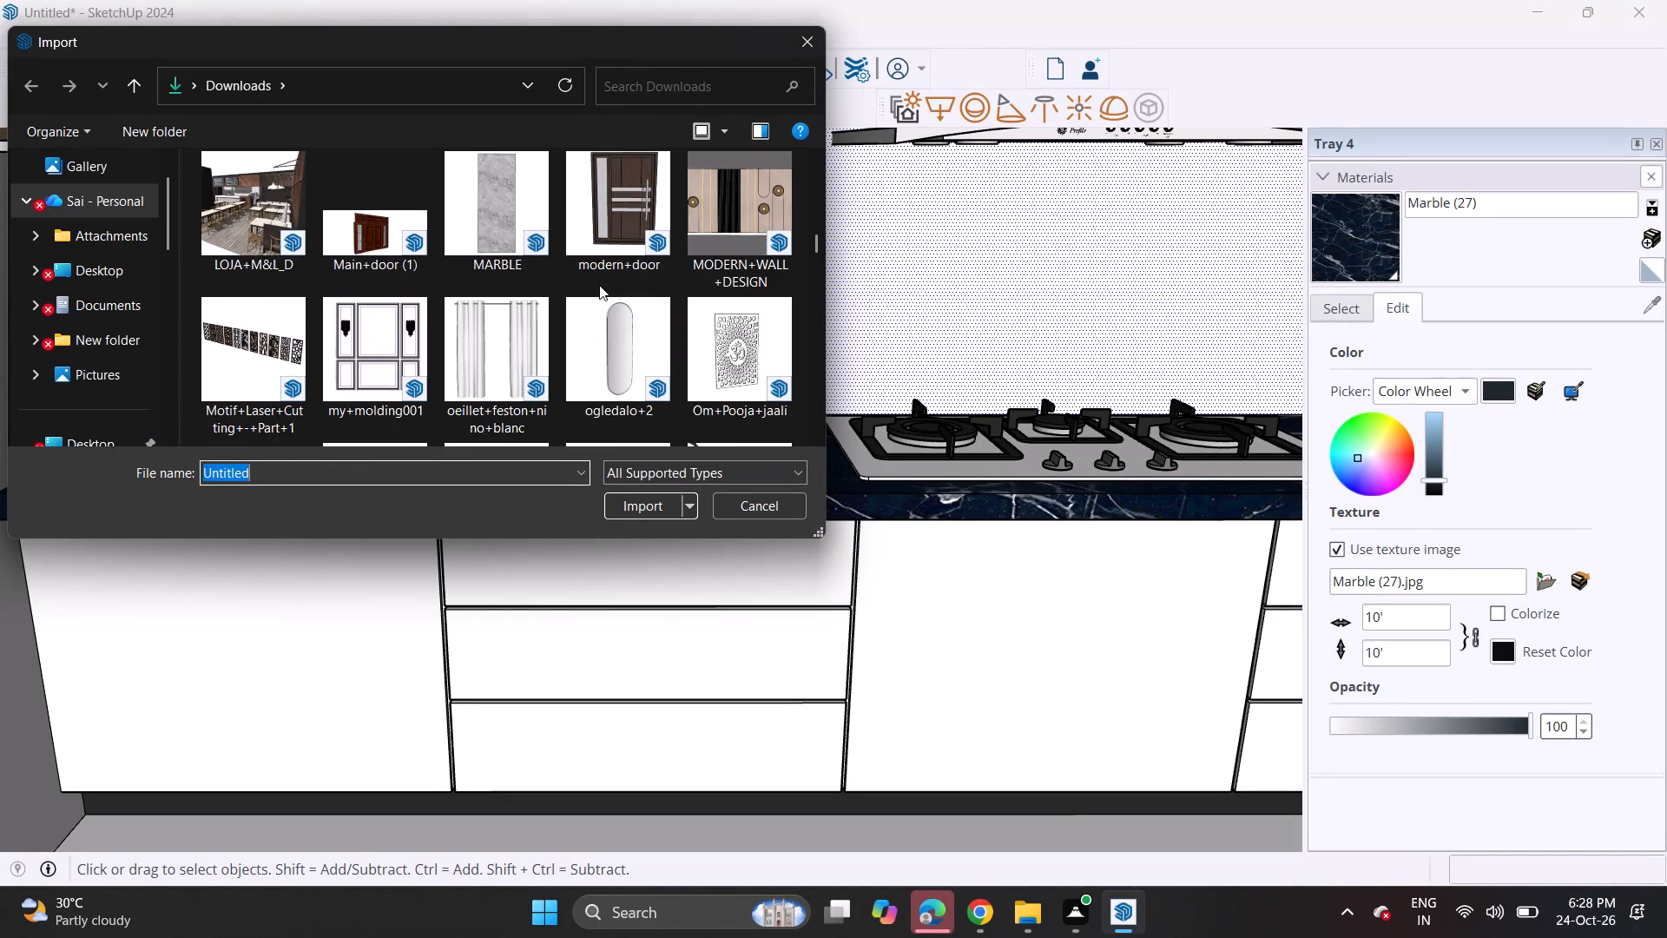
scroll(599, 285, "up", 4)
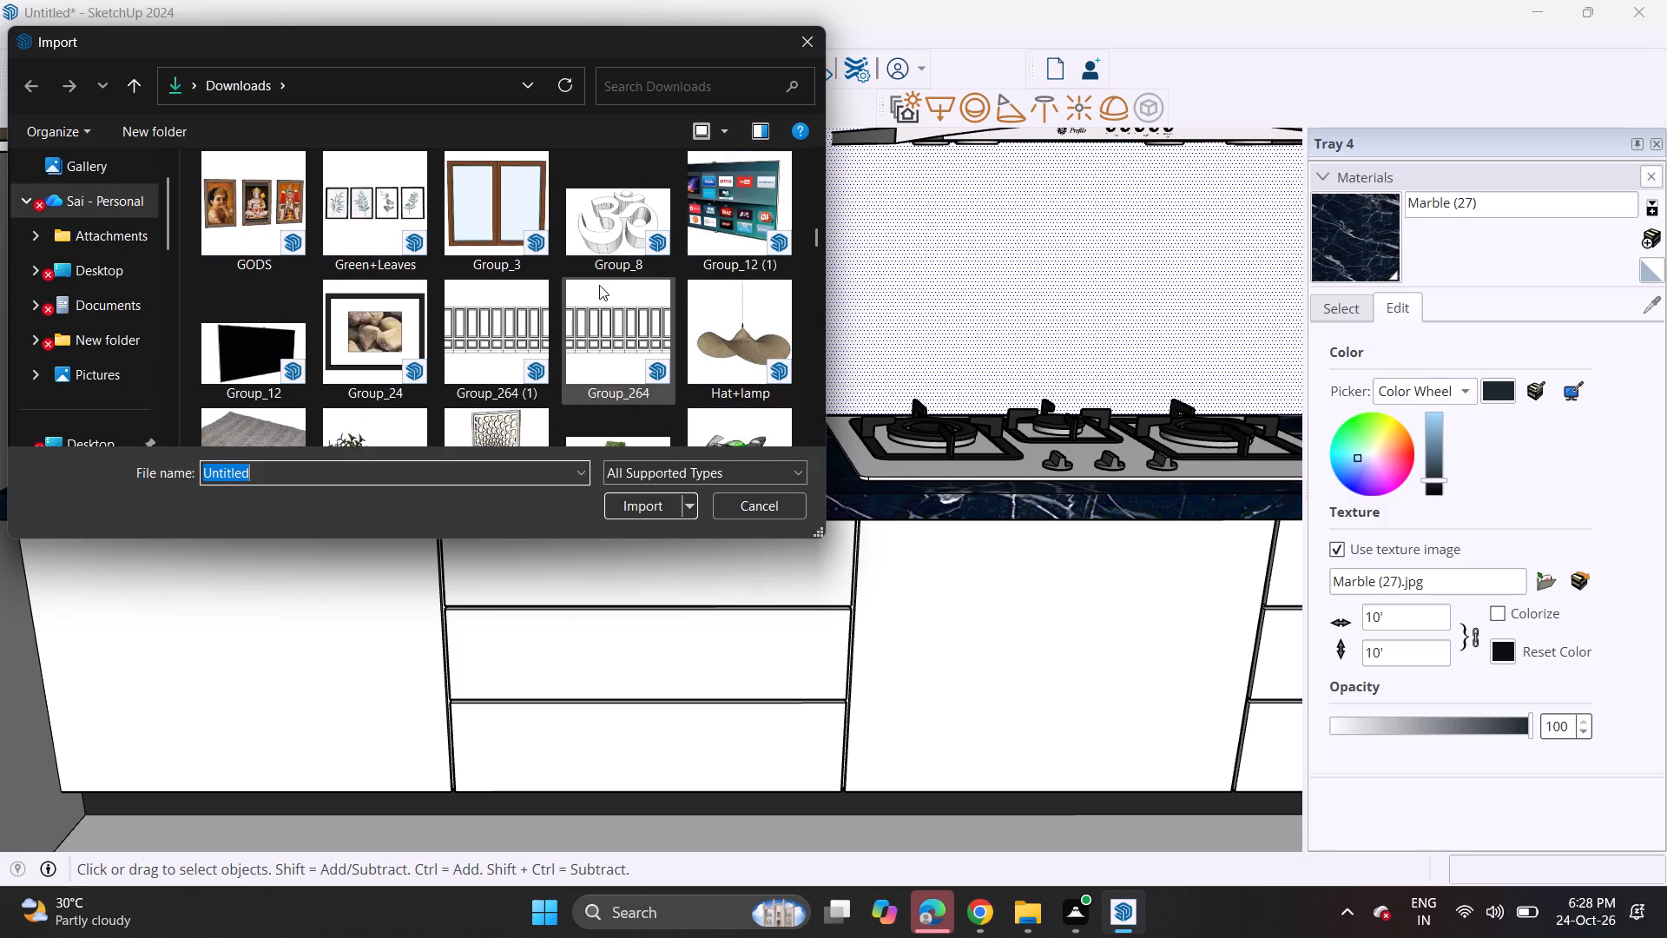
scroll(599, 285, "up", 6)
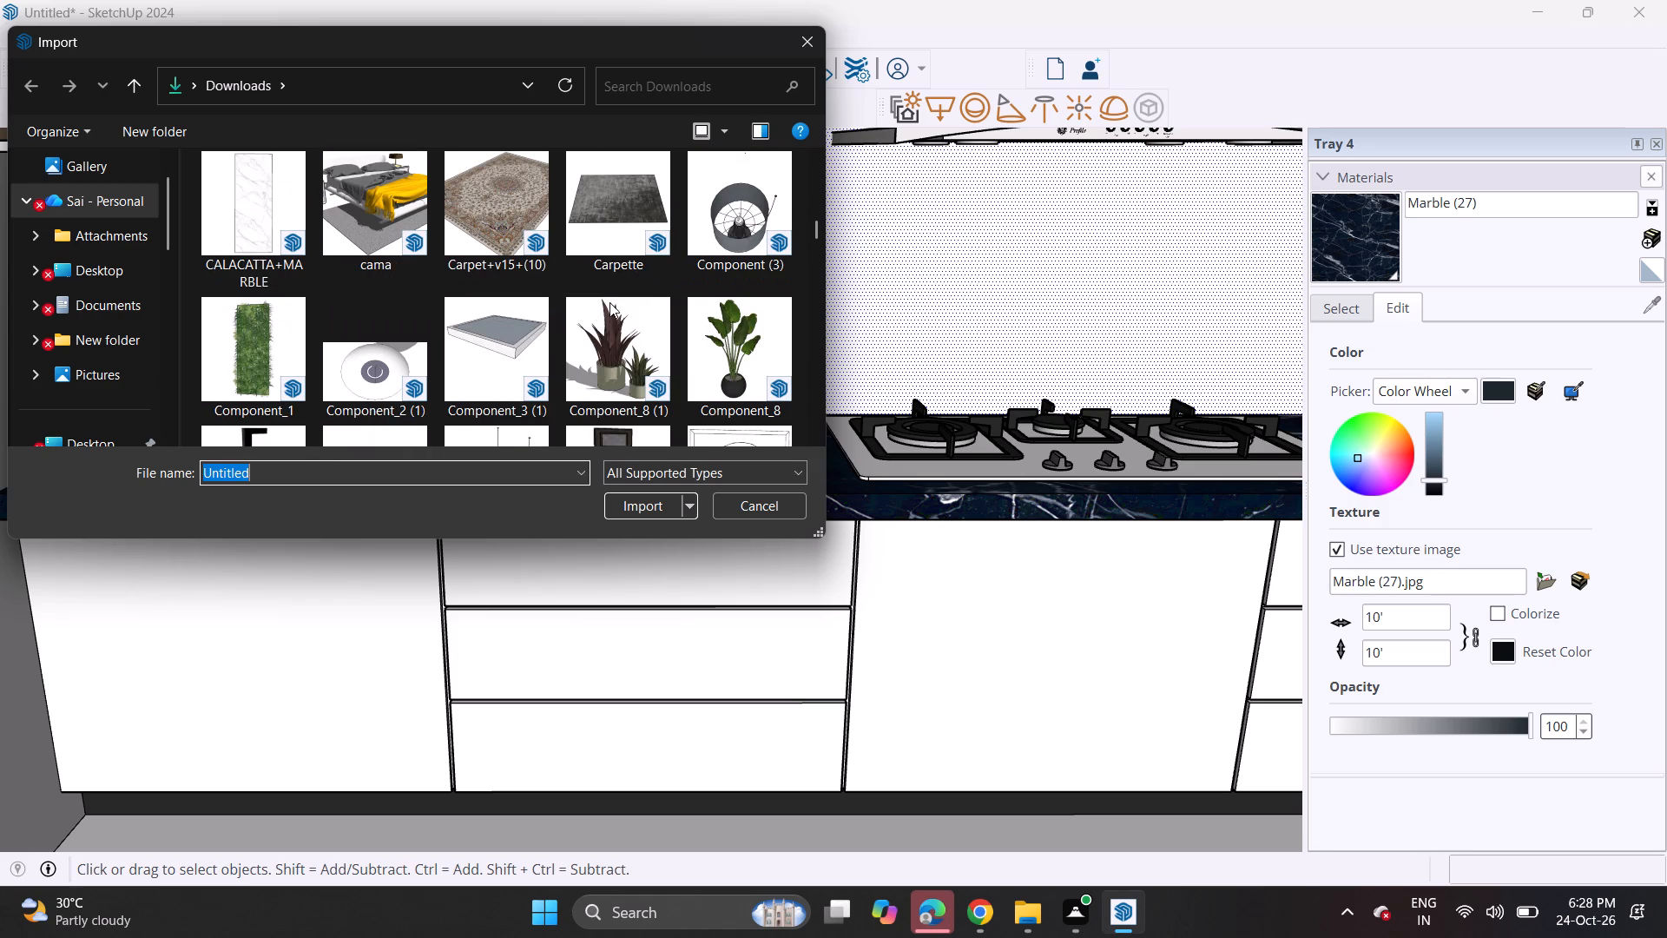
left_click(613, 313)
left_click(631, 506)
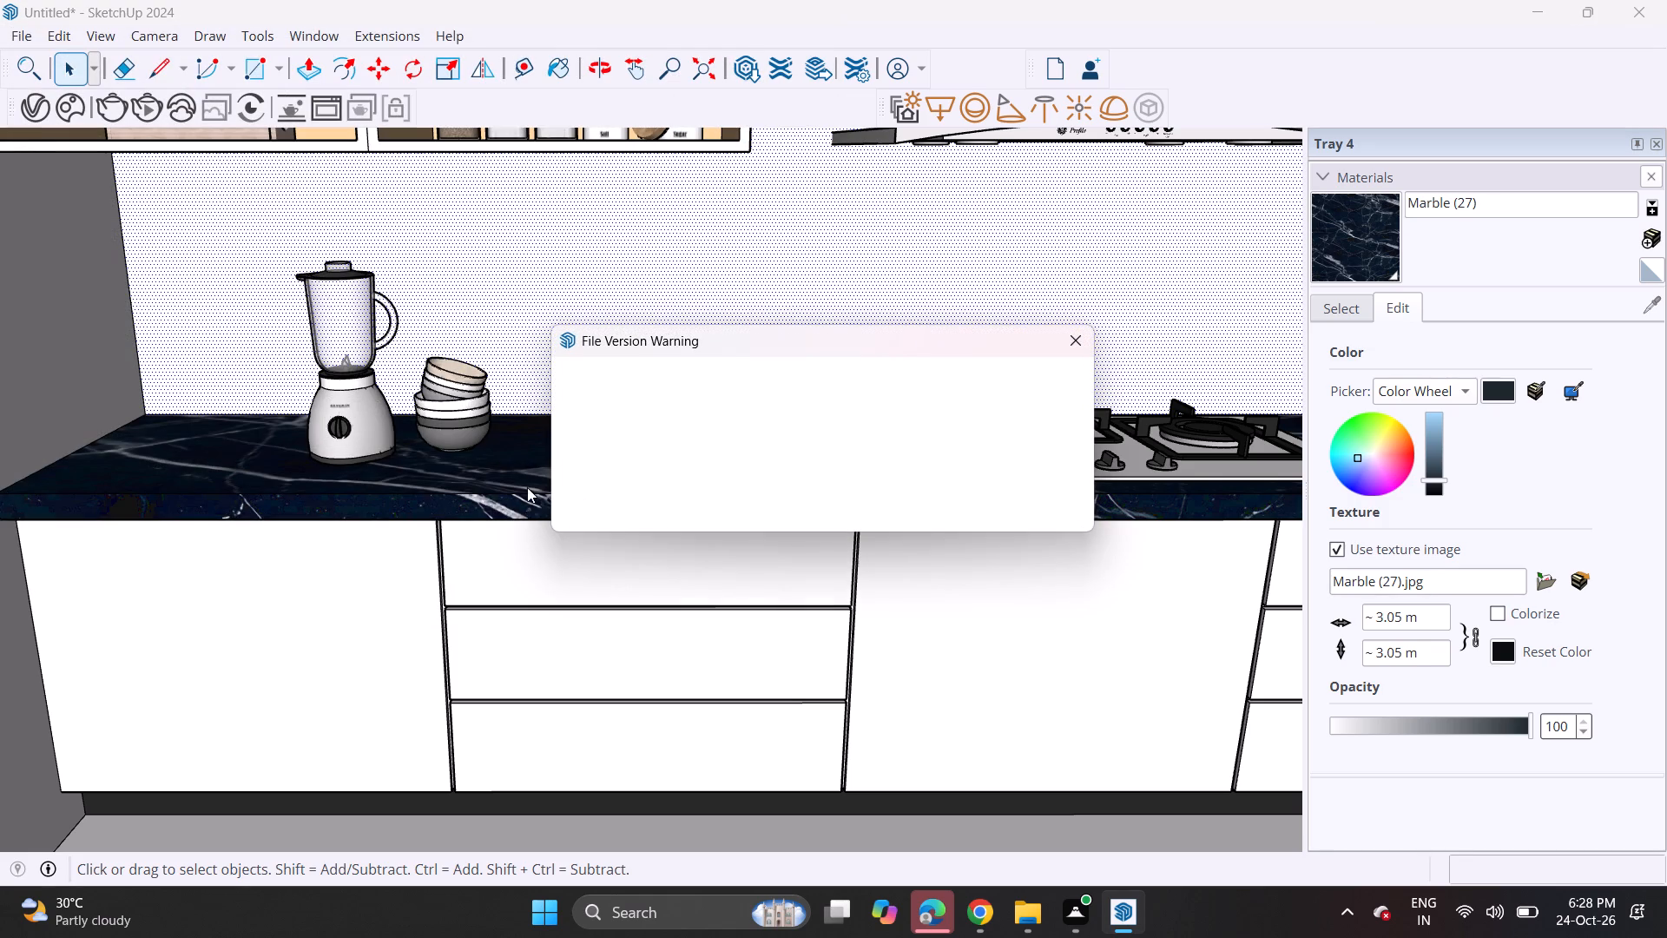
left_click(1015, 515)
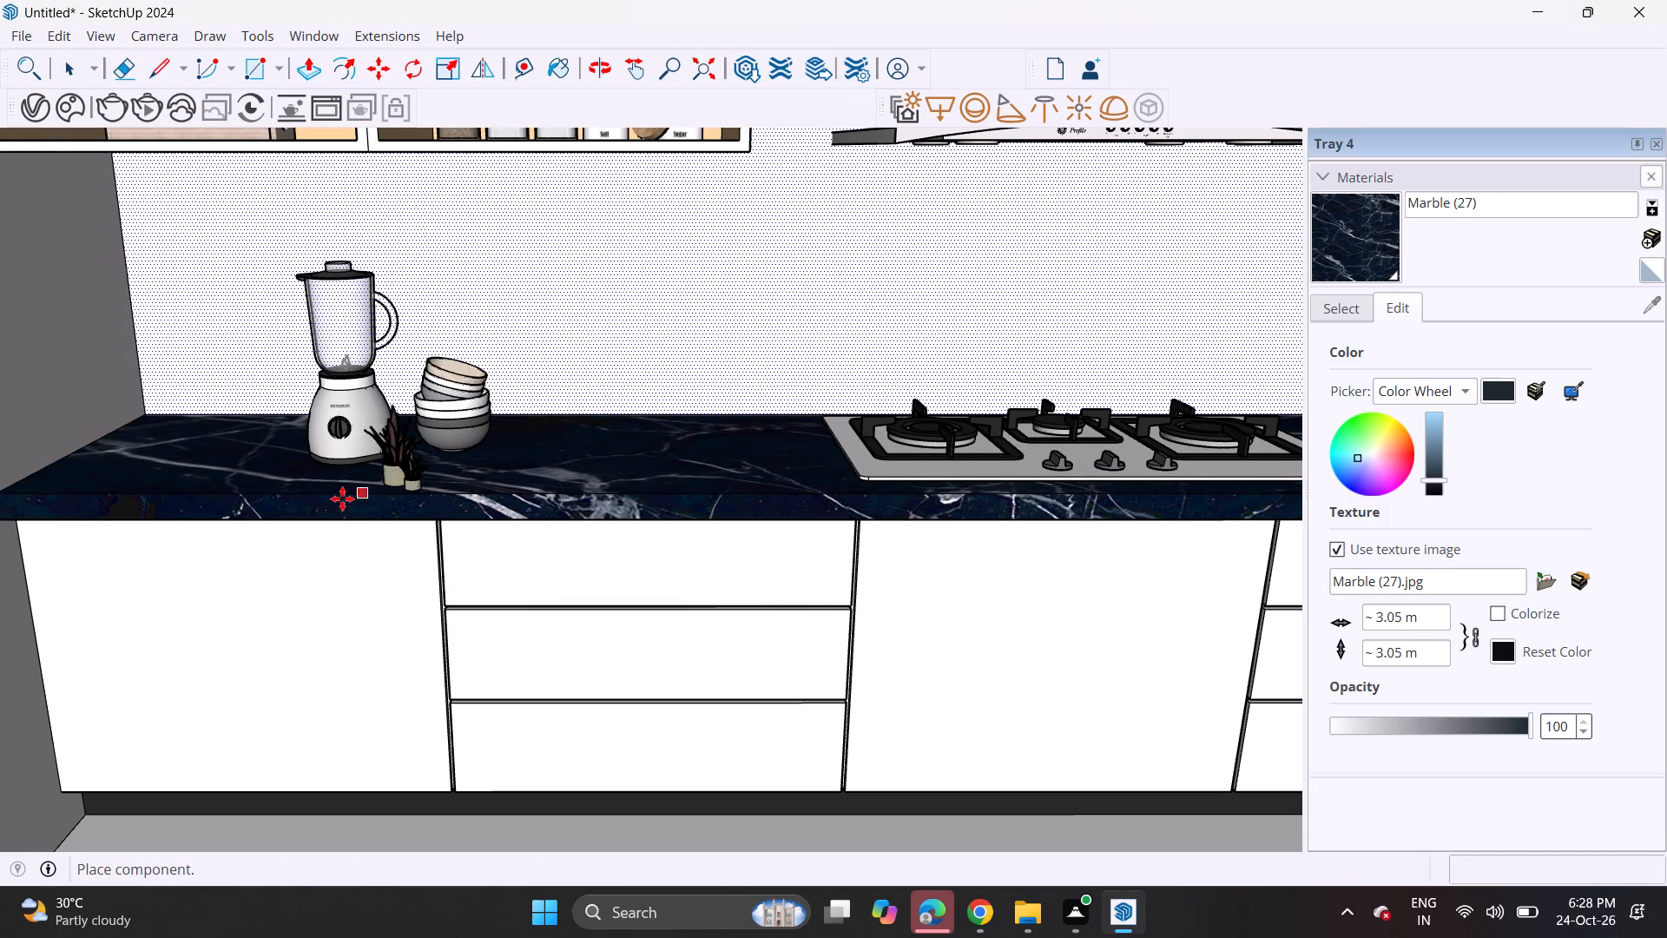
left_click(112, 479)
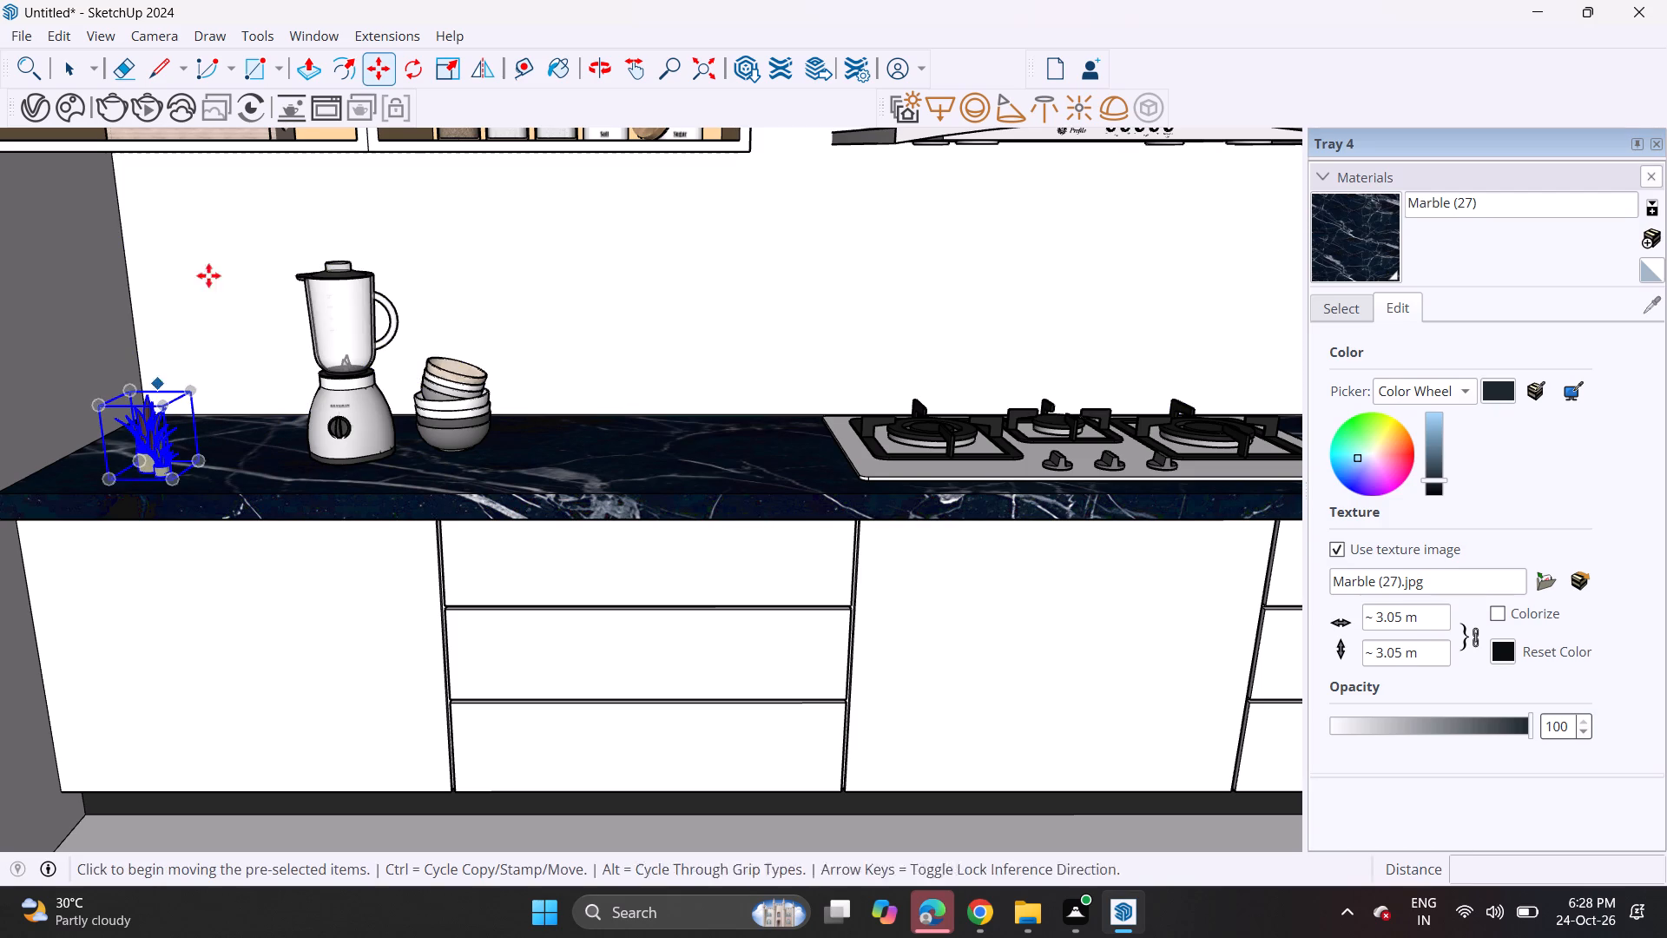
Scale the potted plants up uniformly to about 2.81.
left_click(444, 68)
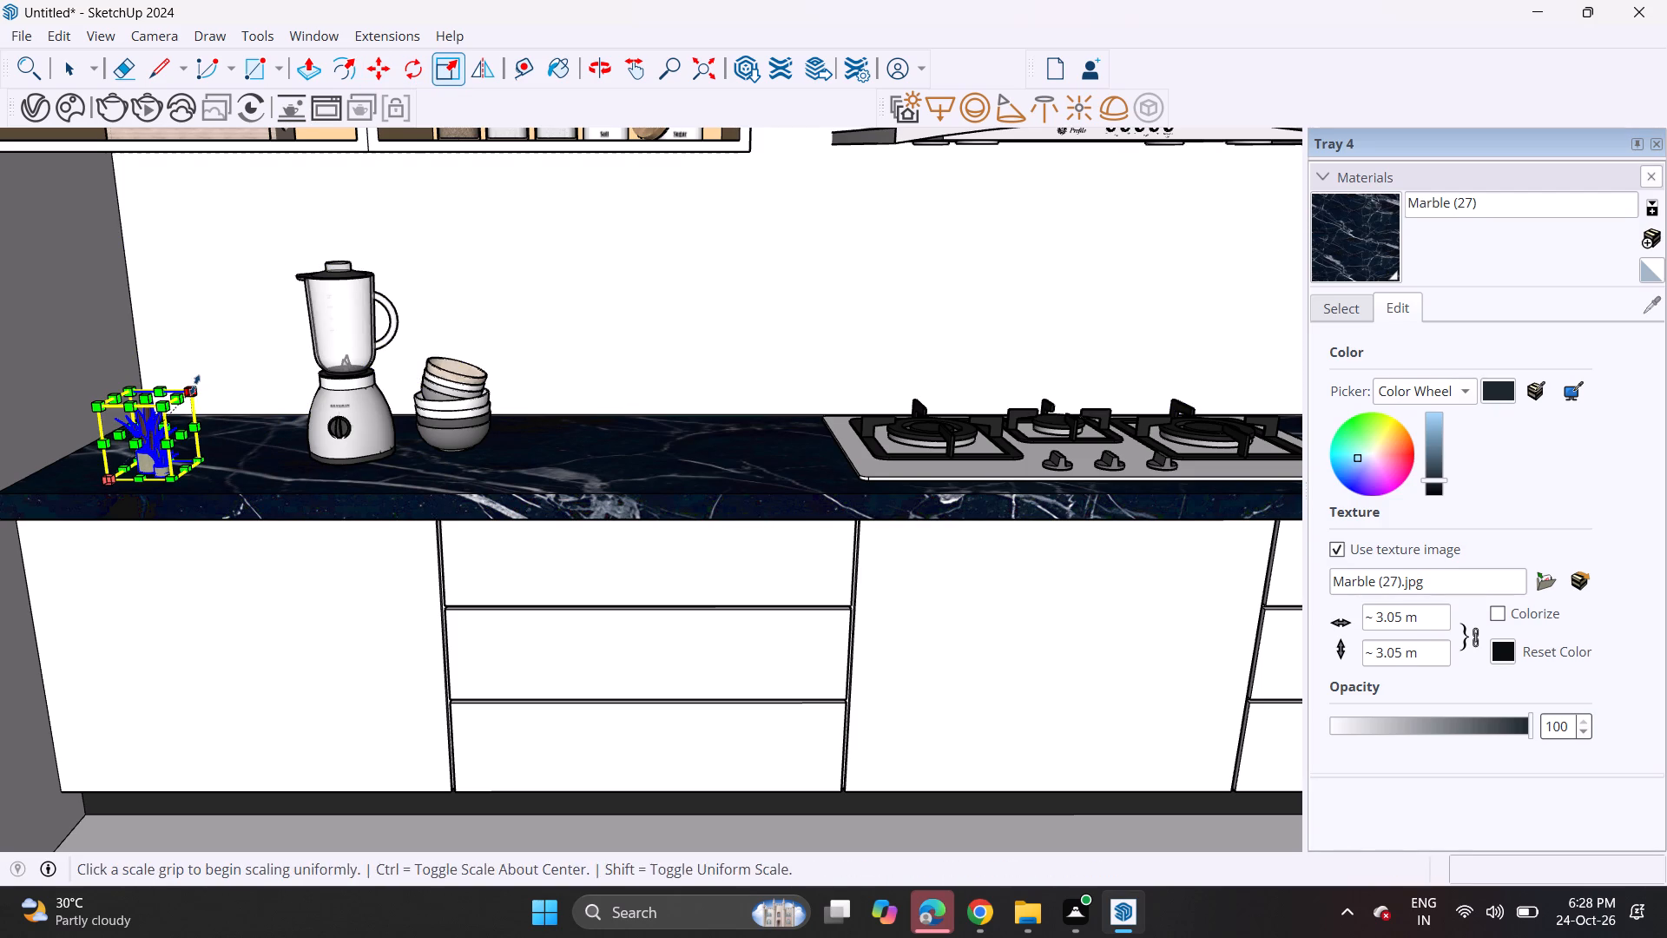
left_click(194, 385)
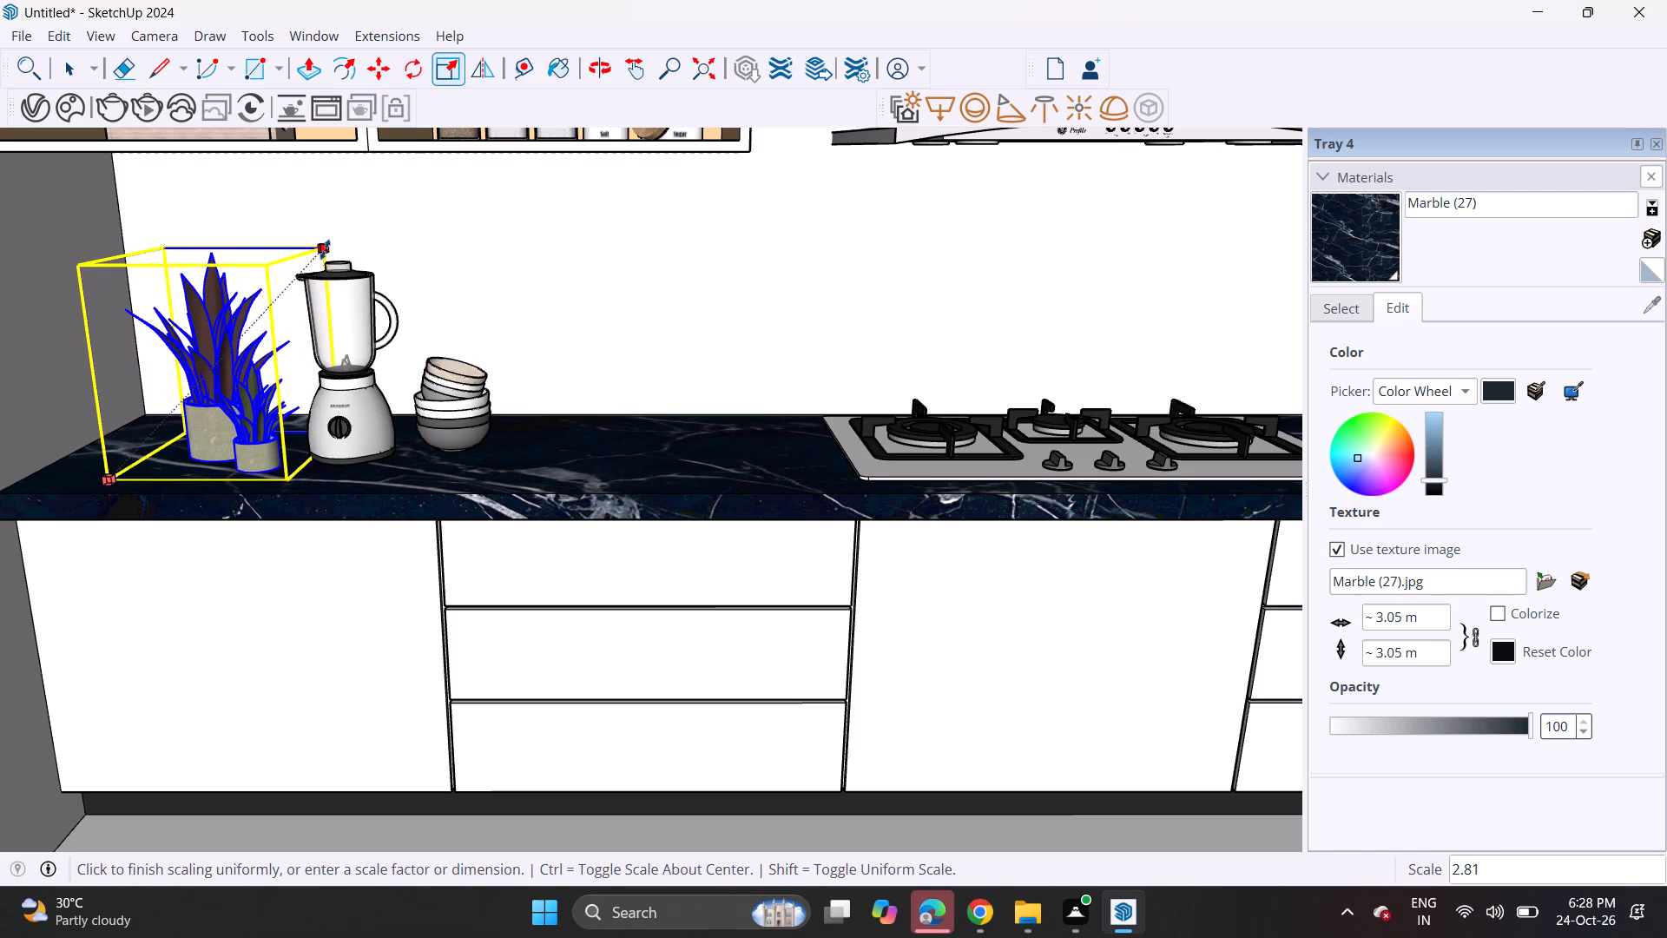
left_click(325, 249)
Move the potted plants about 5 11/16" along the red axis, away from the mixer towards the side wall.
left_click(392, 69)
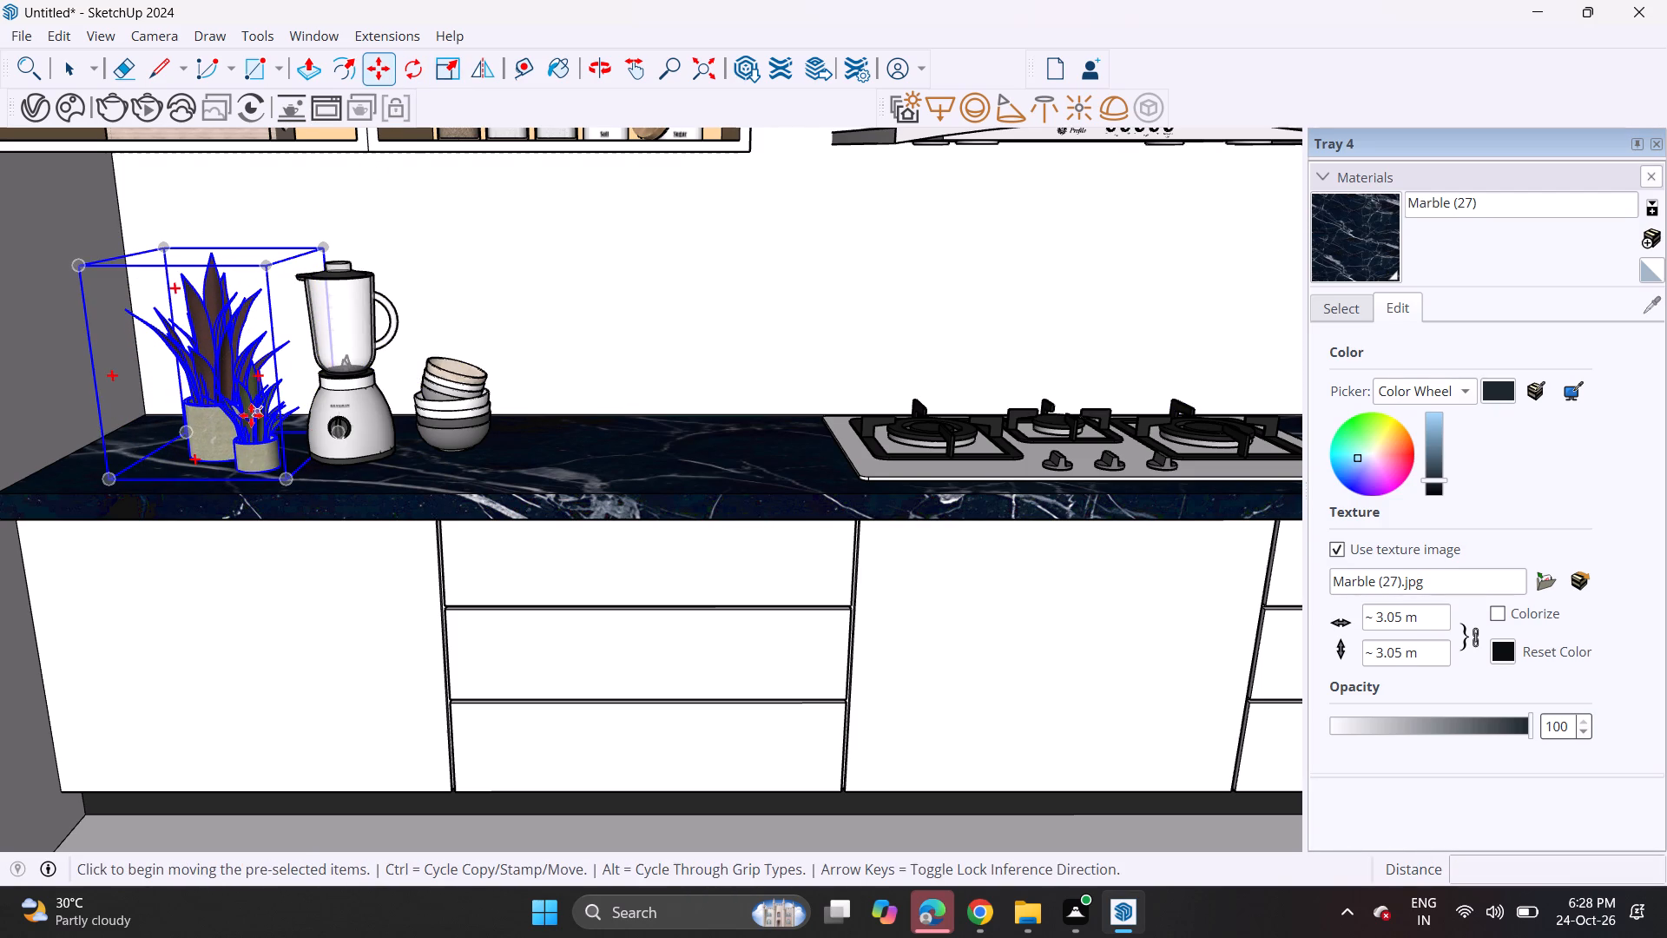
left_click(251, 418)
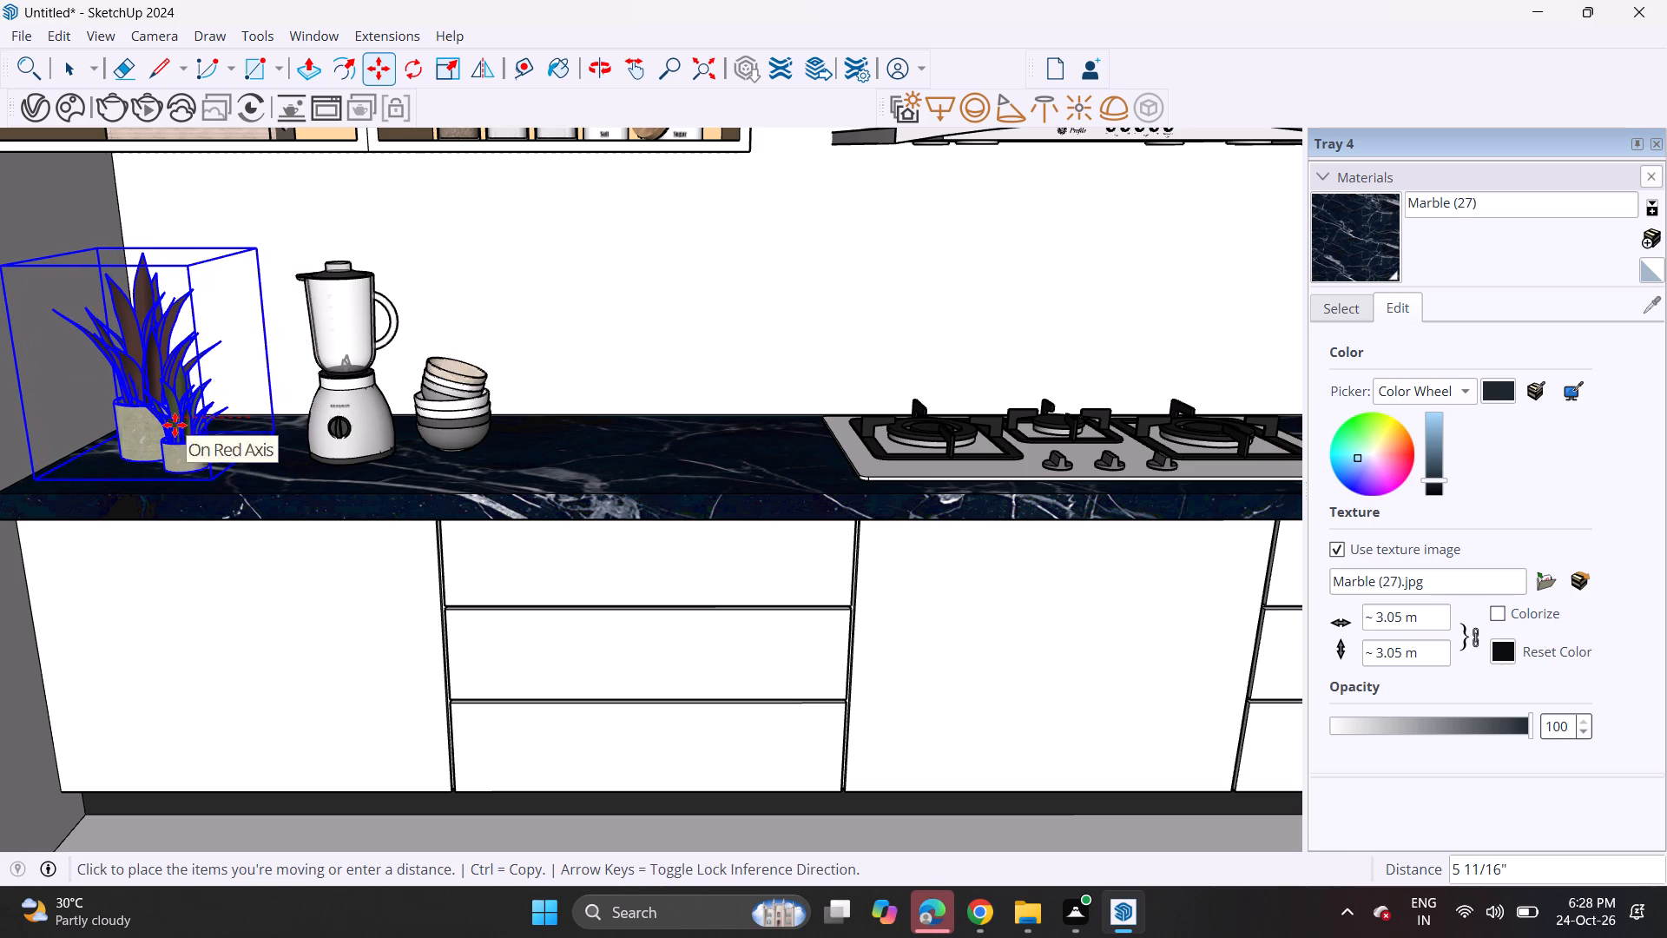
left_click(175, 425)
key("space")
left_click(520, 340)
Import the electric kettle model 飛利浦電熱壺+(SU+2018) from Downloads and place it on the kitchen floor.
middle_click_drag(505, 380, 506, 345)
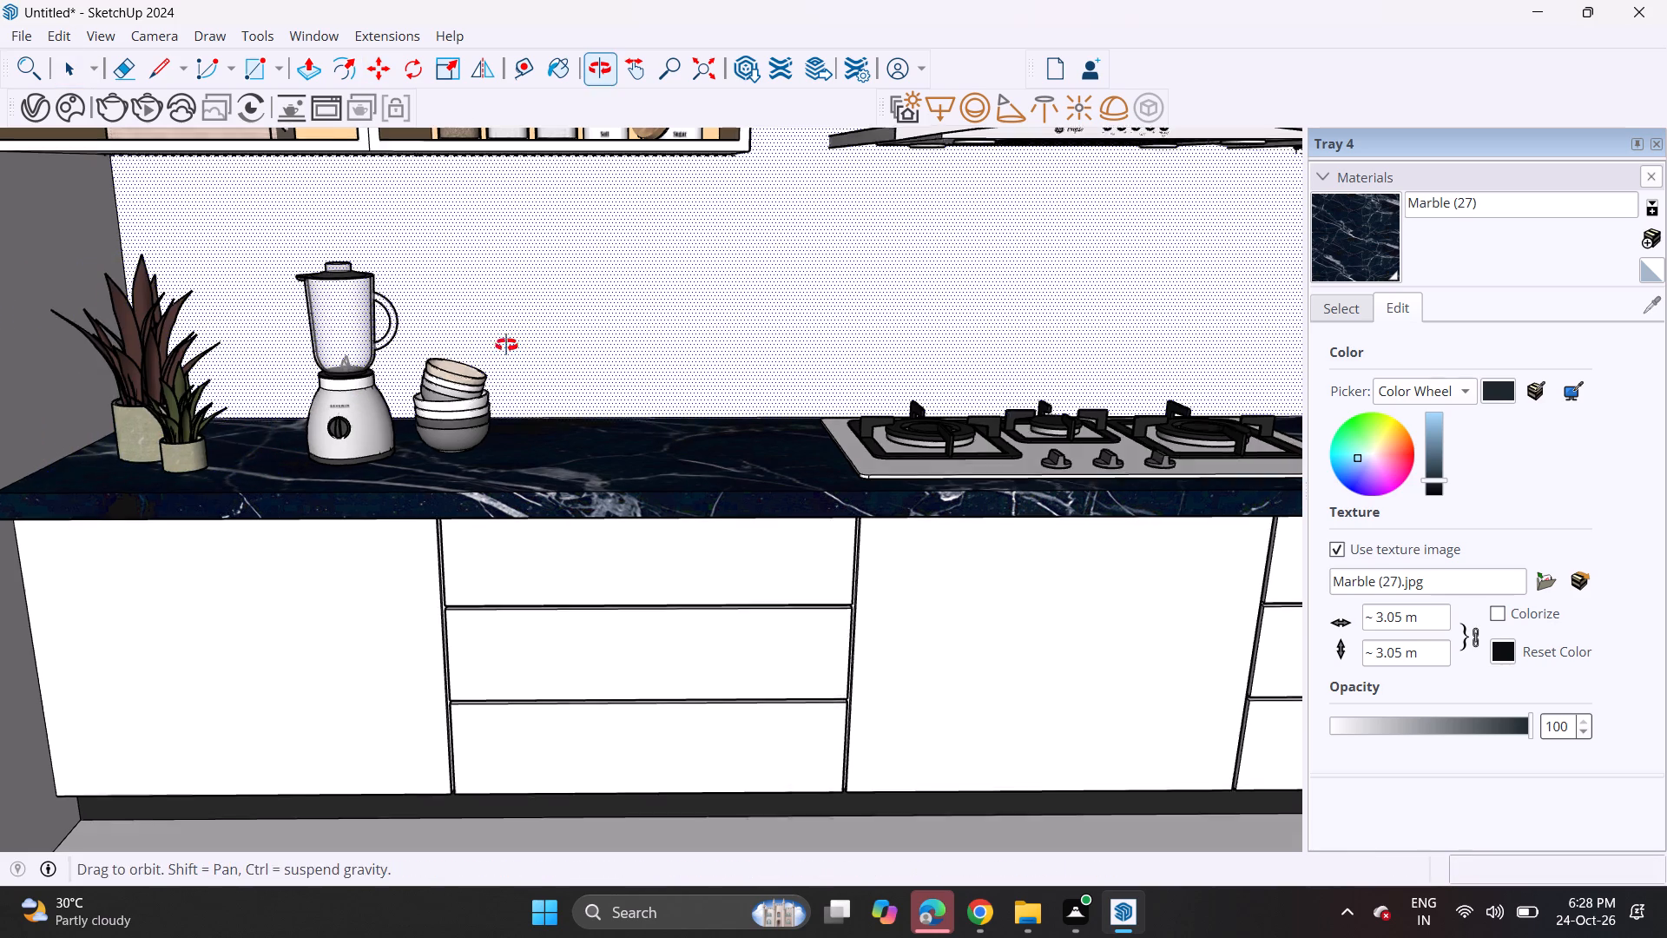
middle_click_drag(506, 345, 504, 334)
scroll(494, 334, "down", 8)
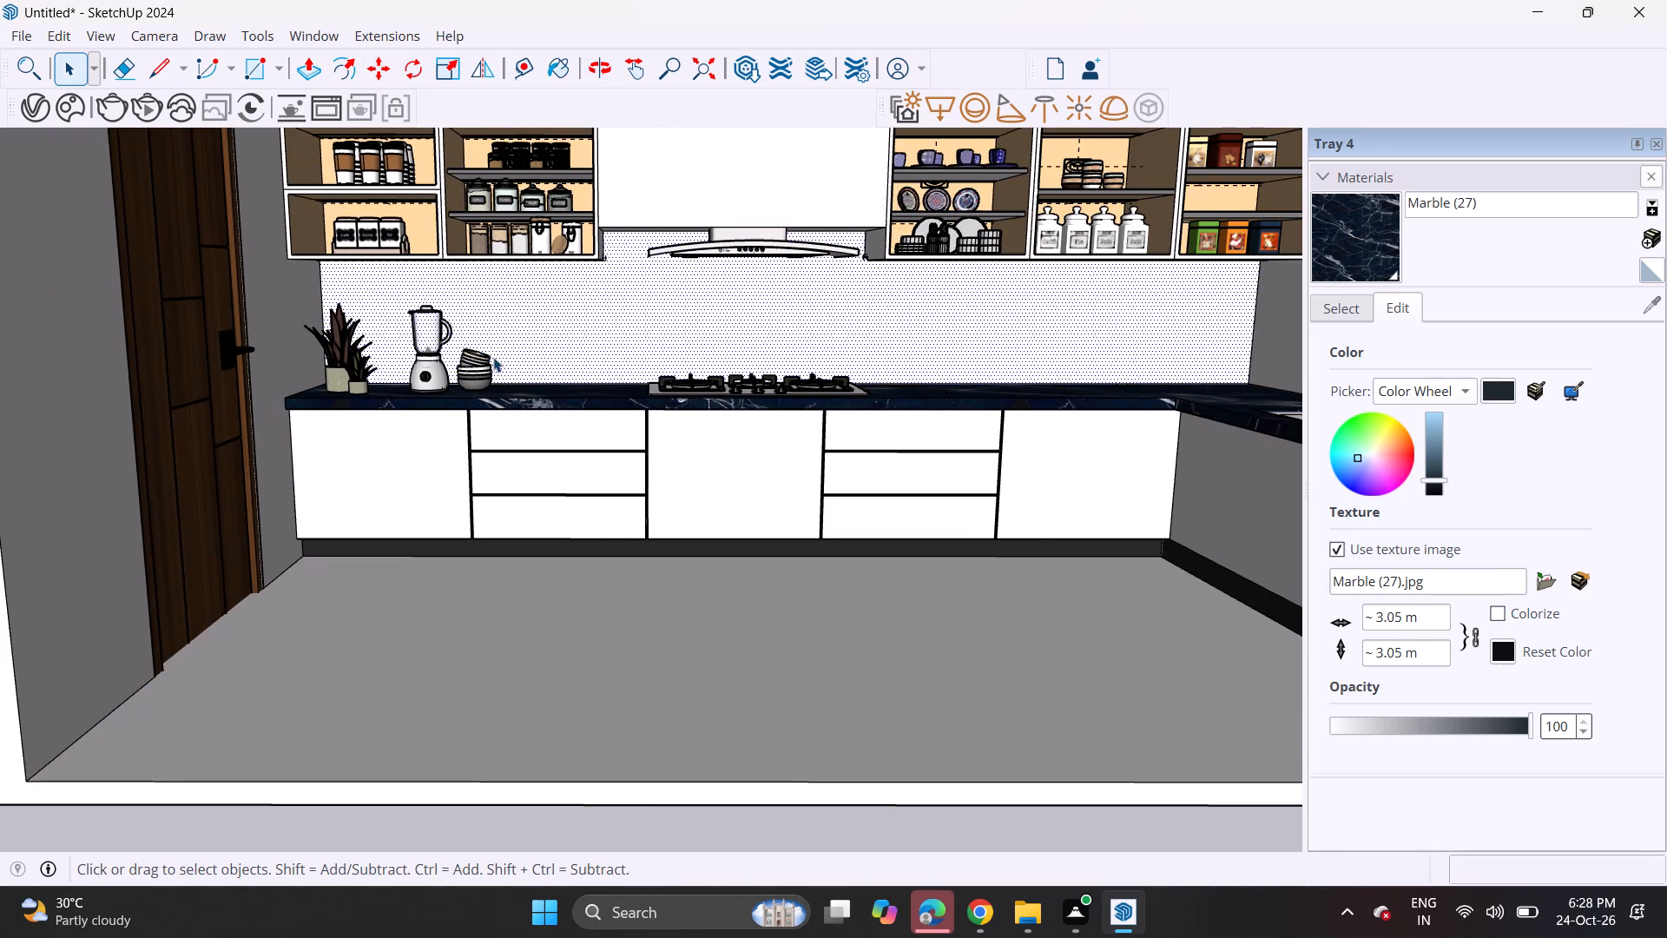
middle_click_drag(551, 343, 442, 421, "shift")
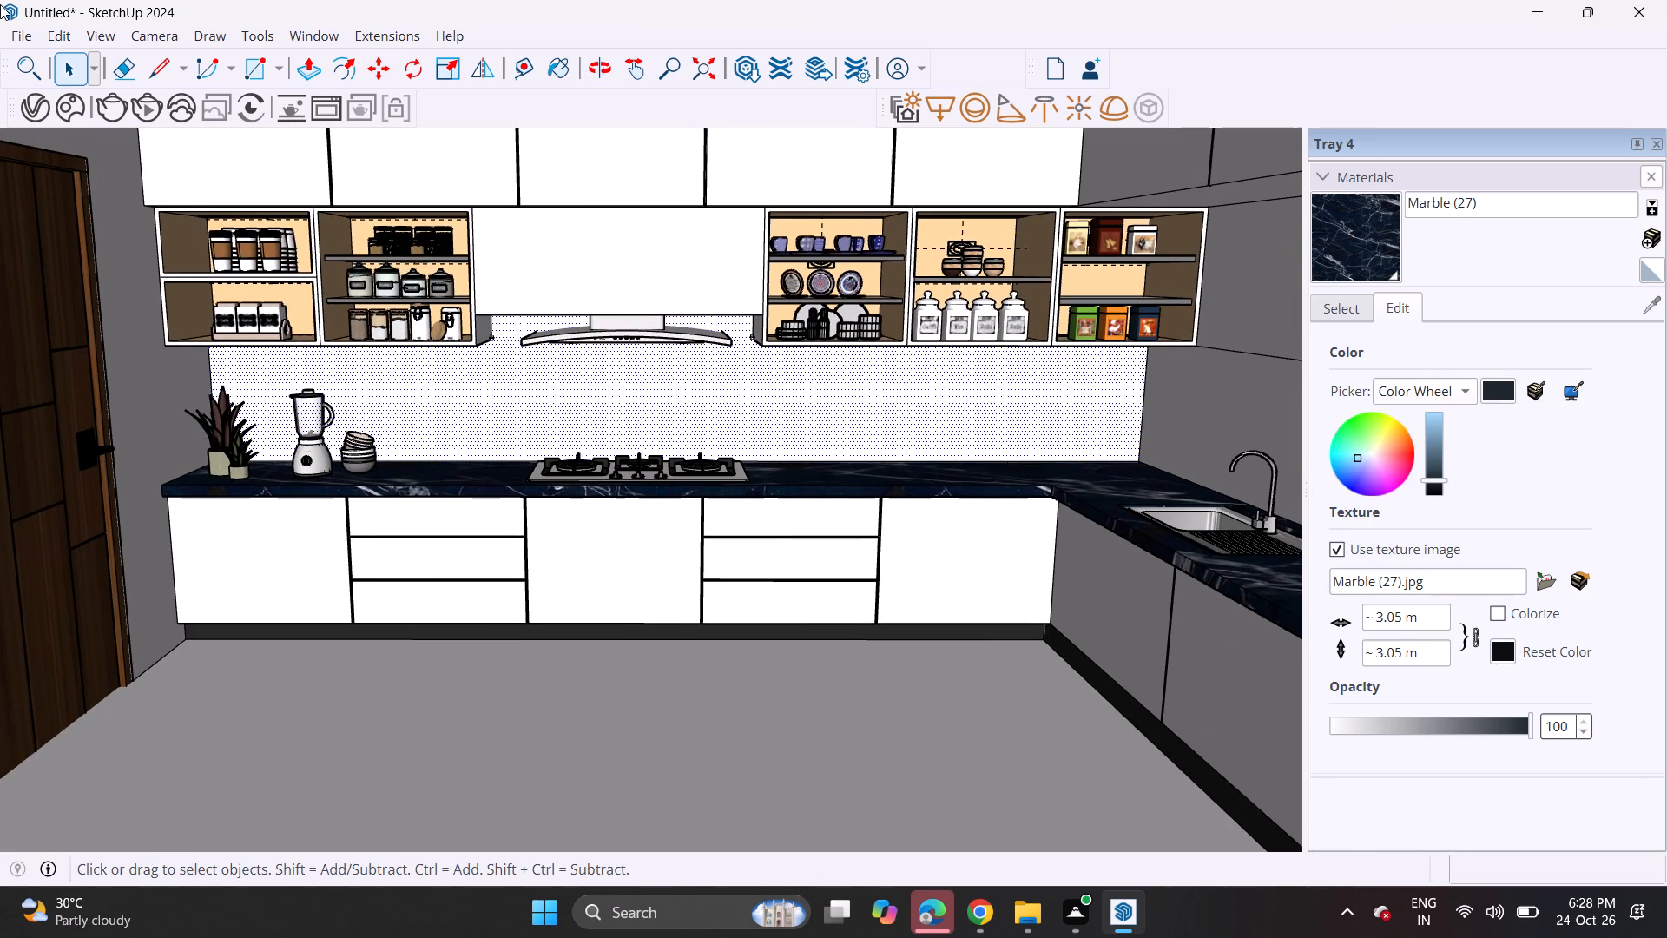
left_click(20, 28)
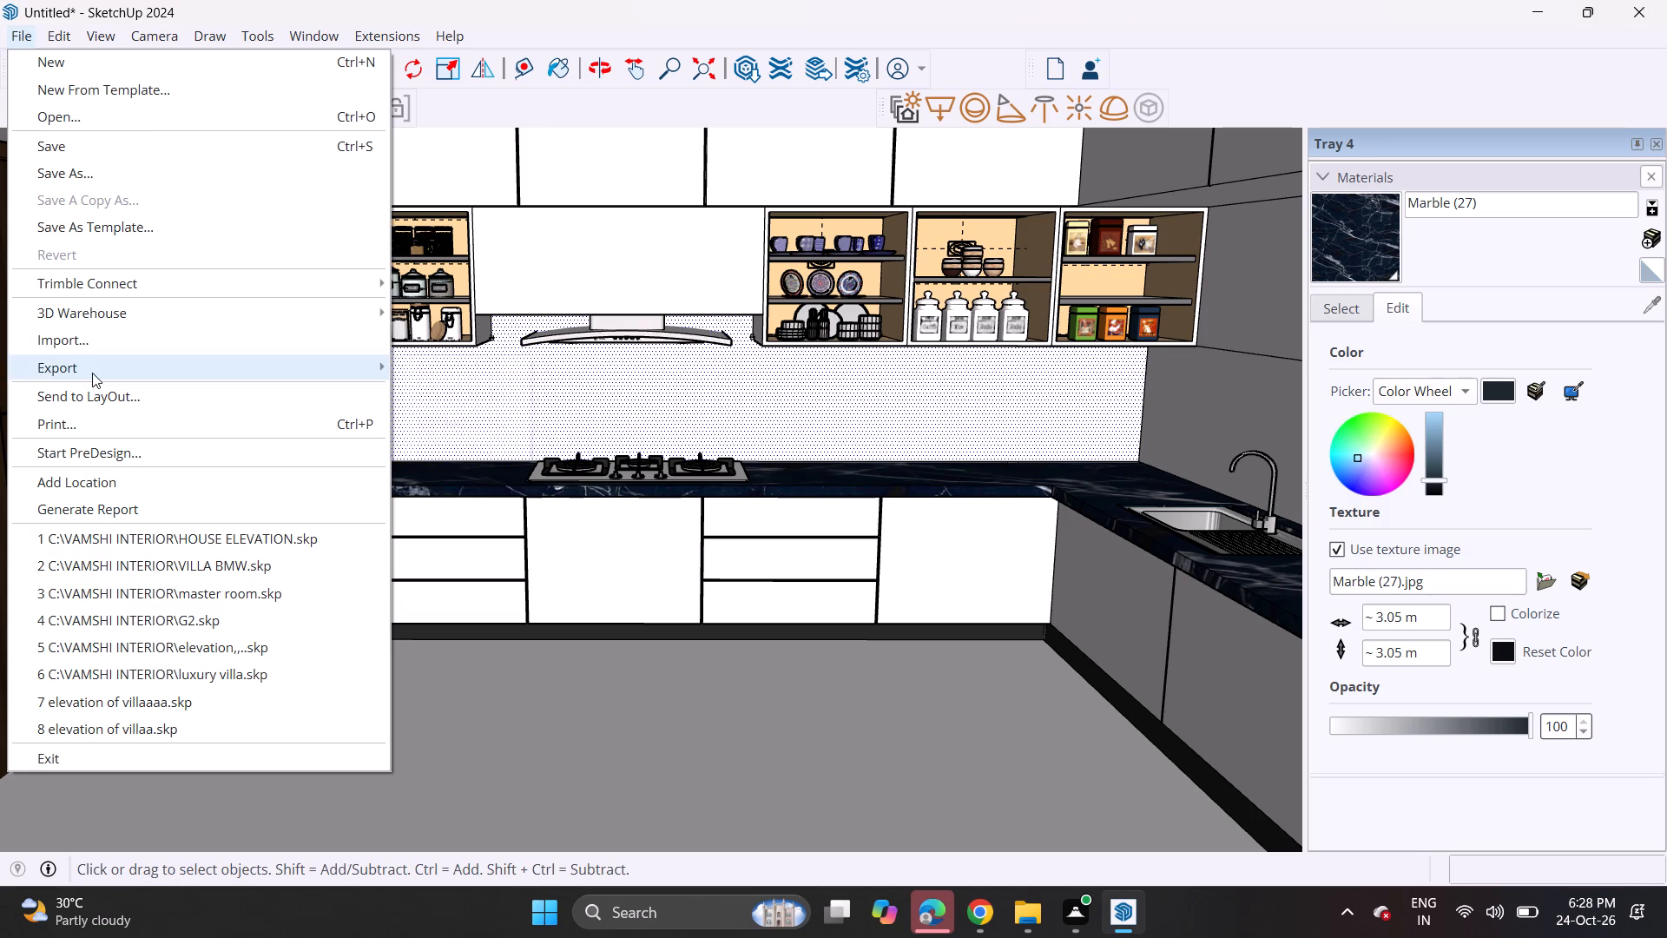
left_click(92, 340)
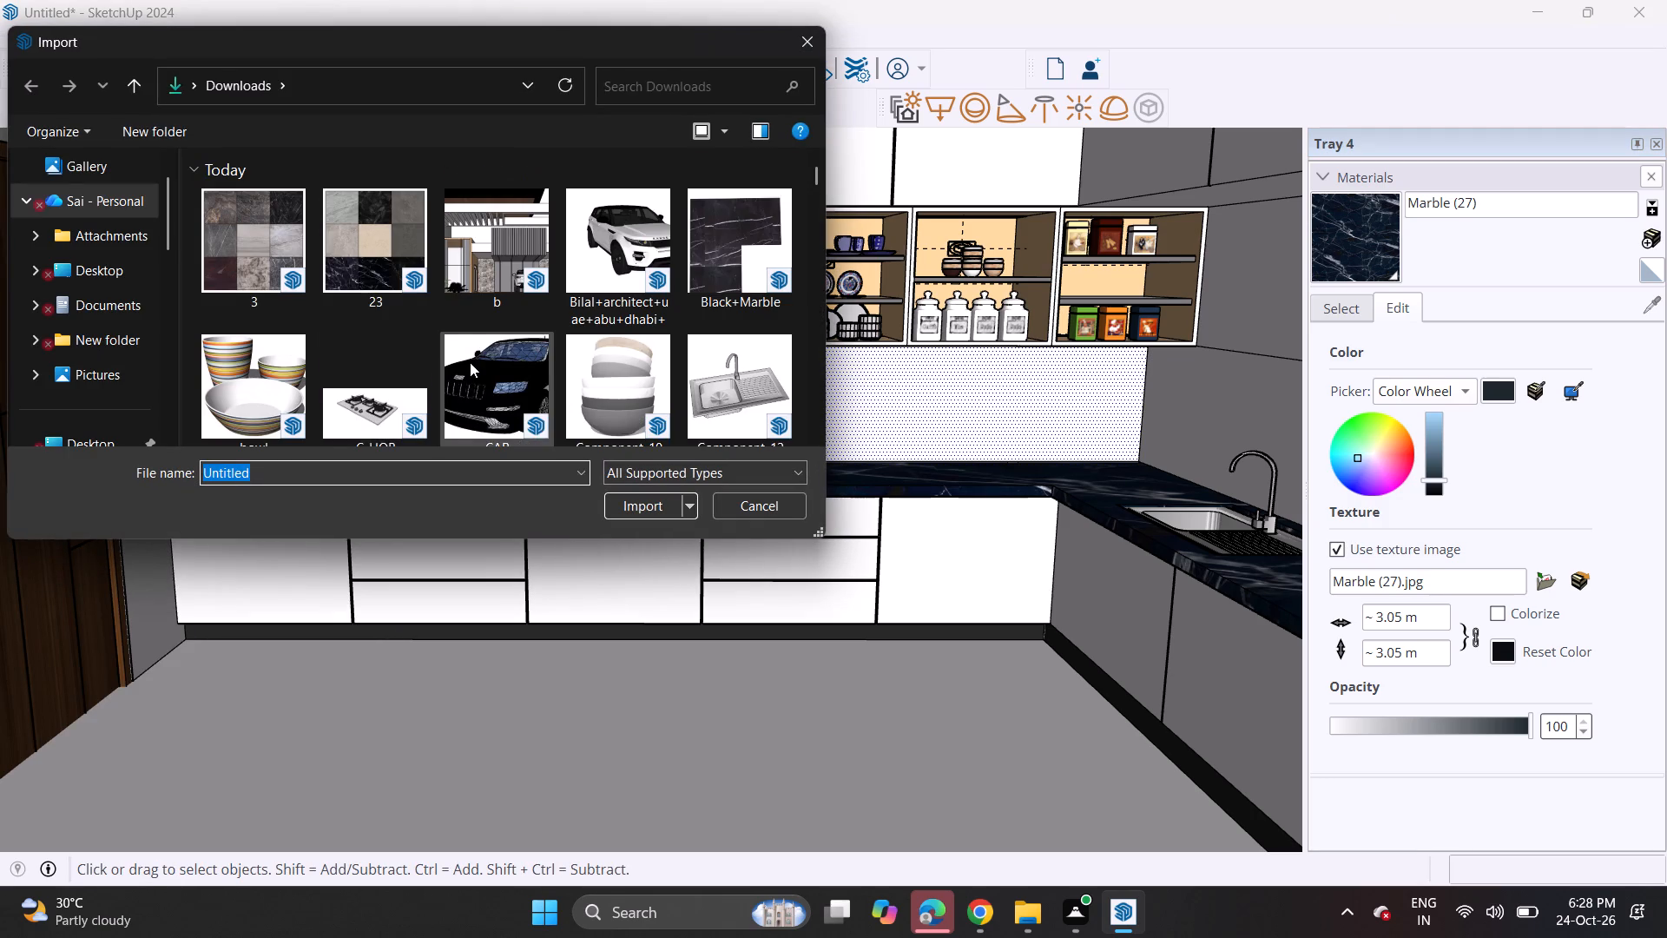
scroll(471, 362, "down", 4)
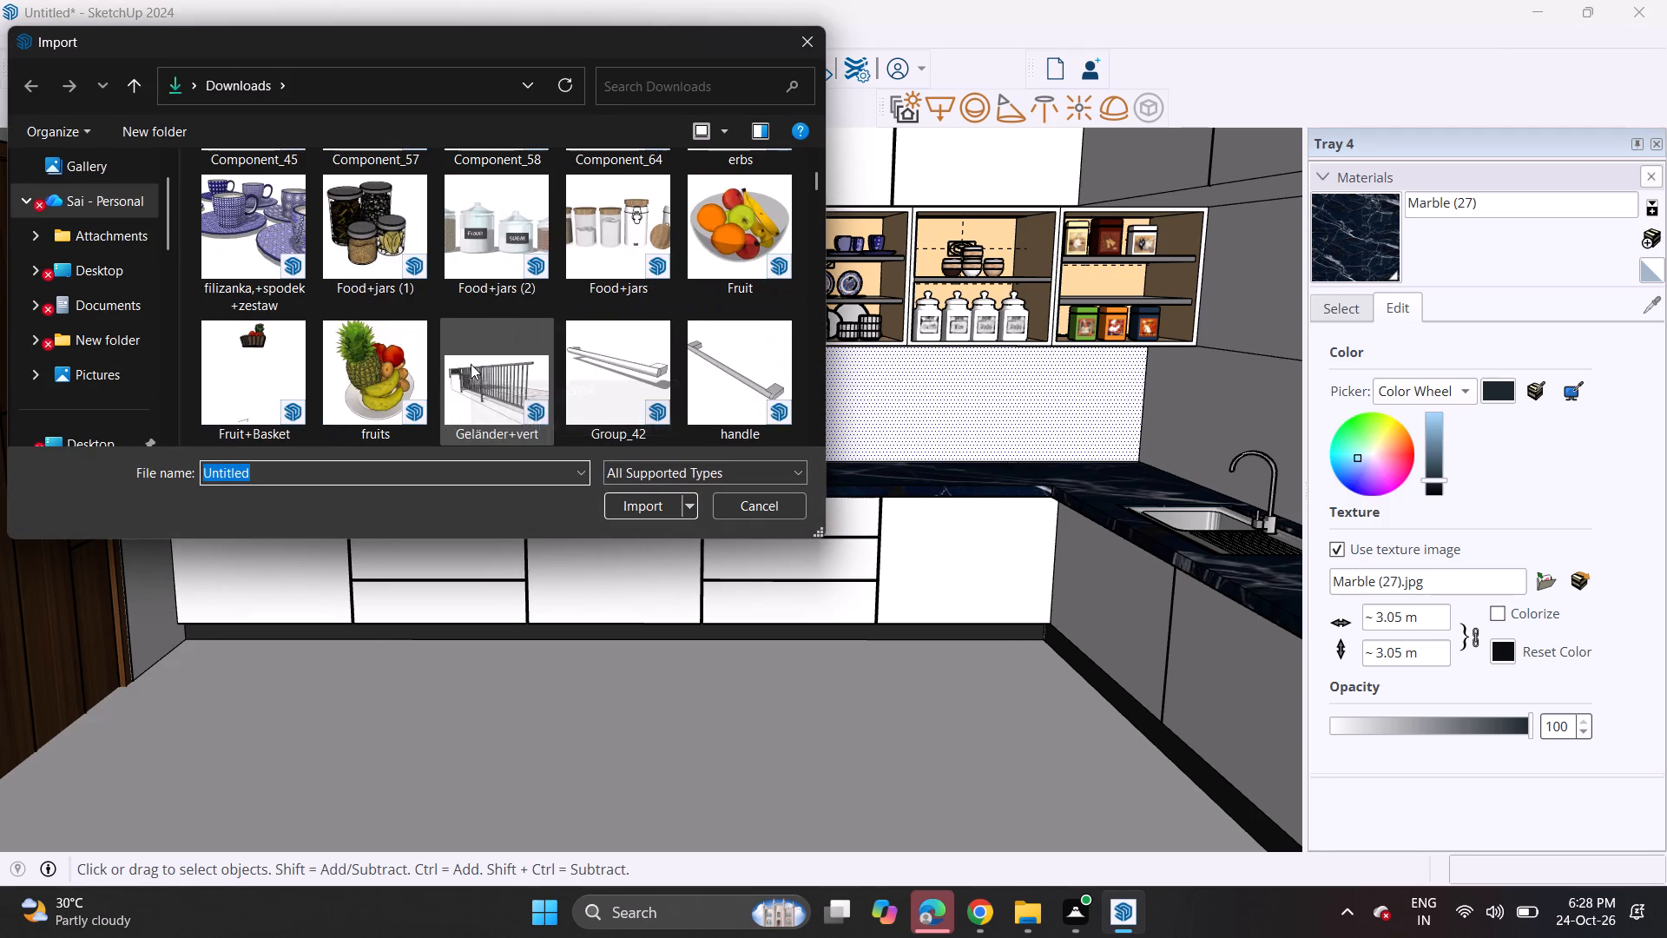
scroll(471, 364, "down", 3)
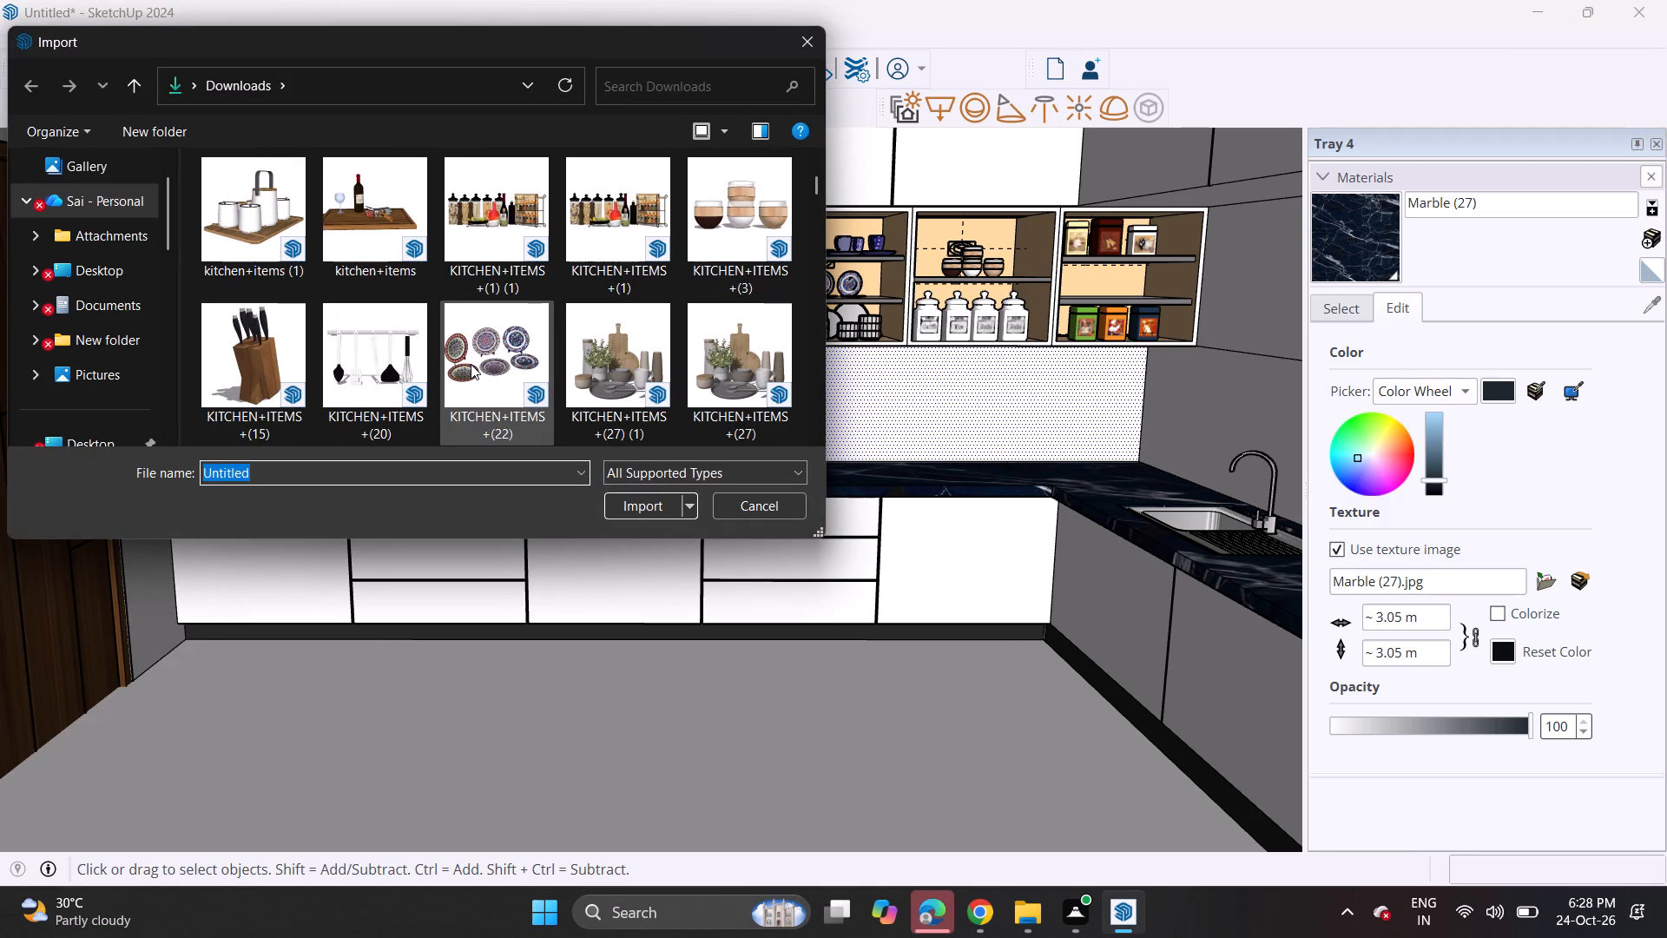
scroll(471, 364, "down", 2)
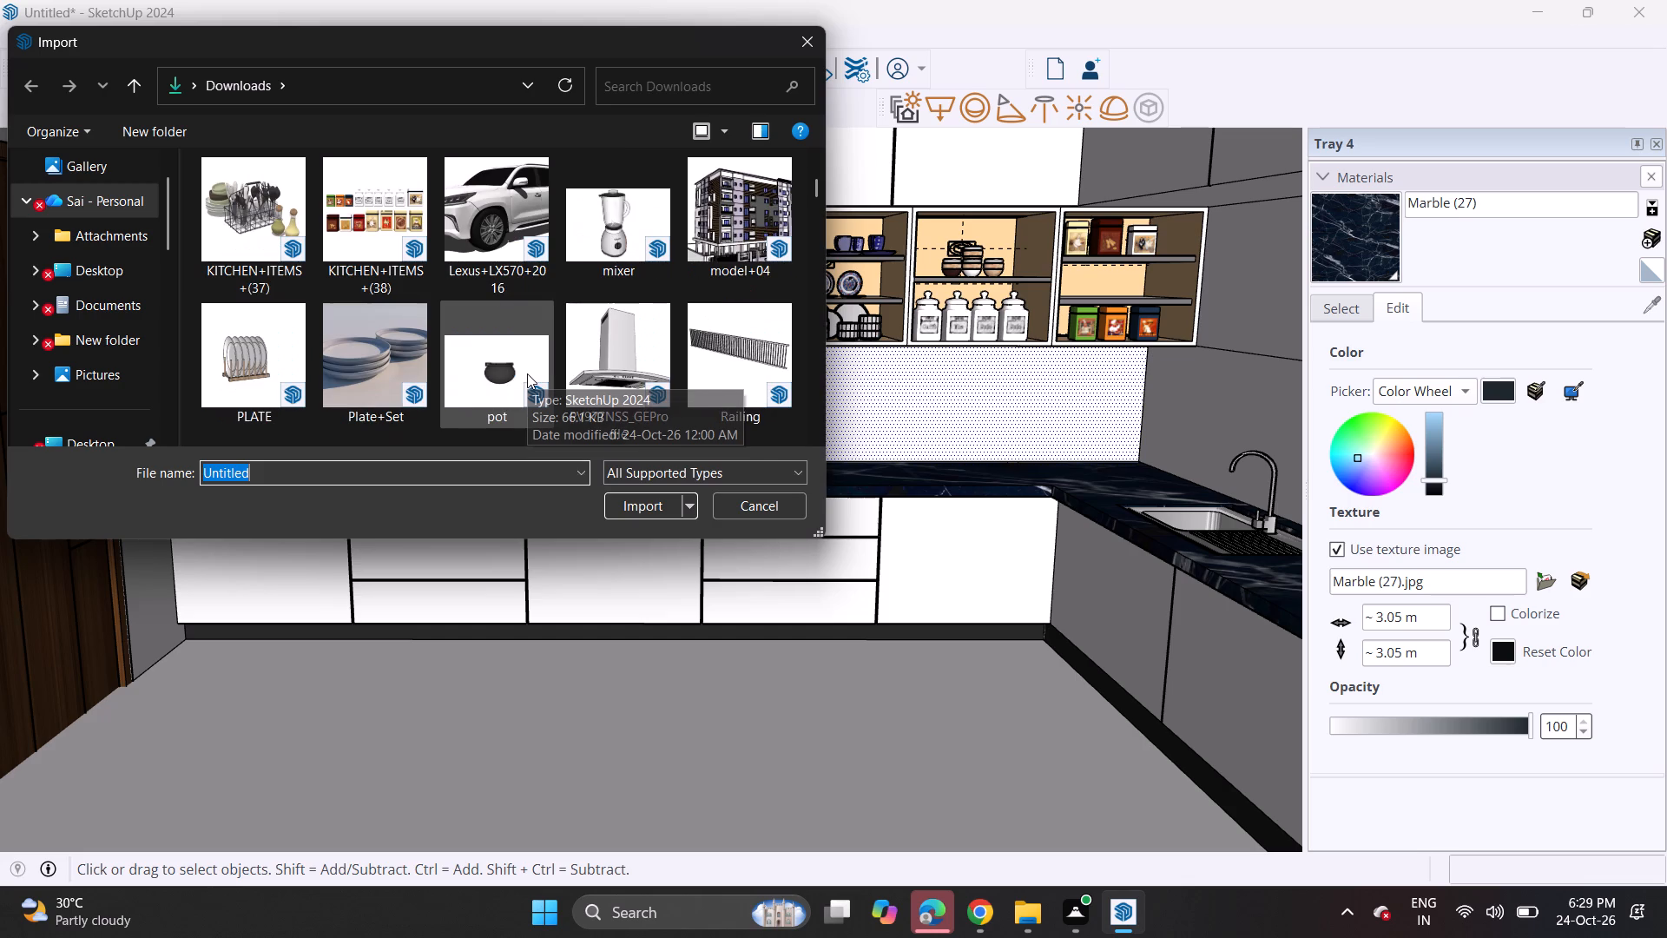
scroll(518, 373, "down", 1)
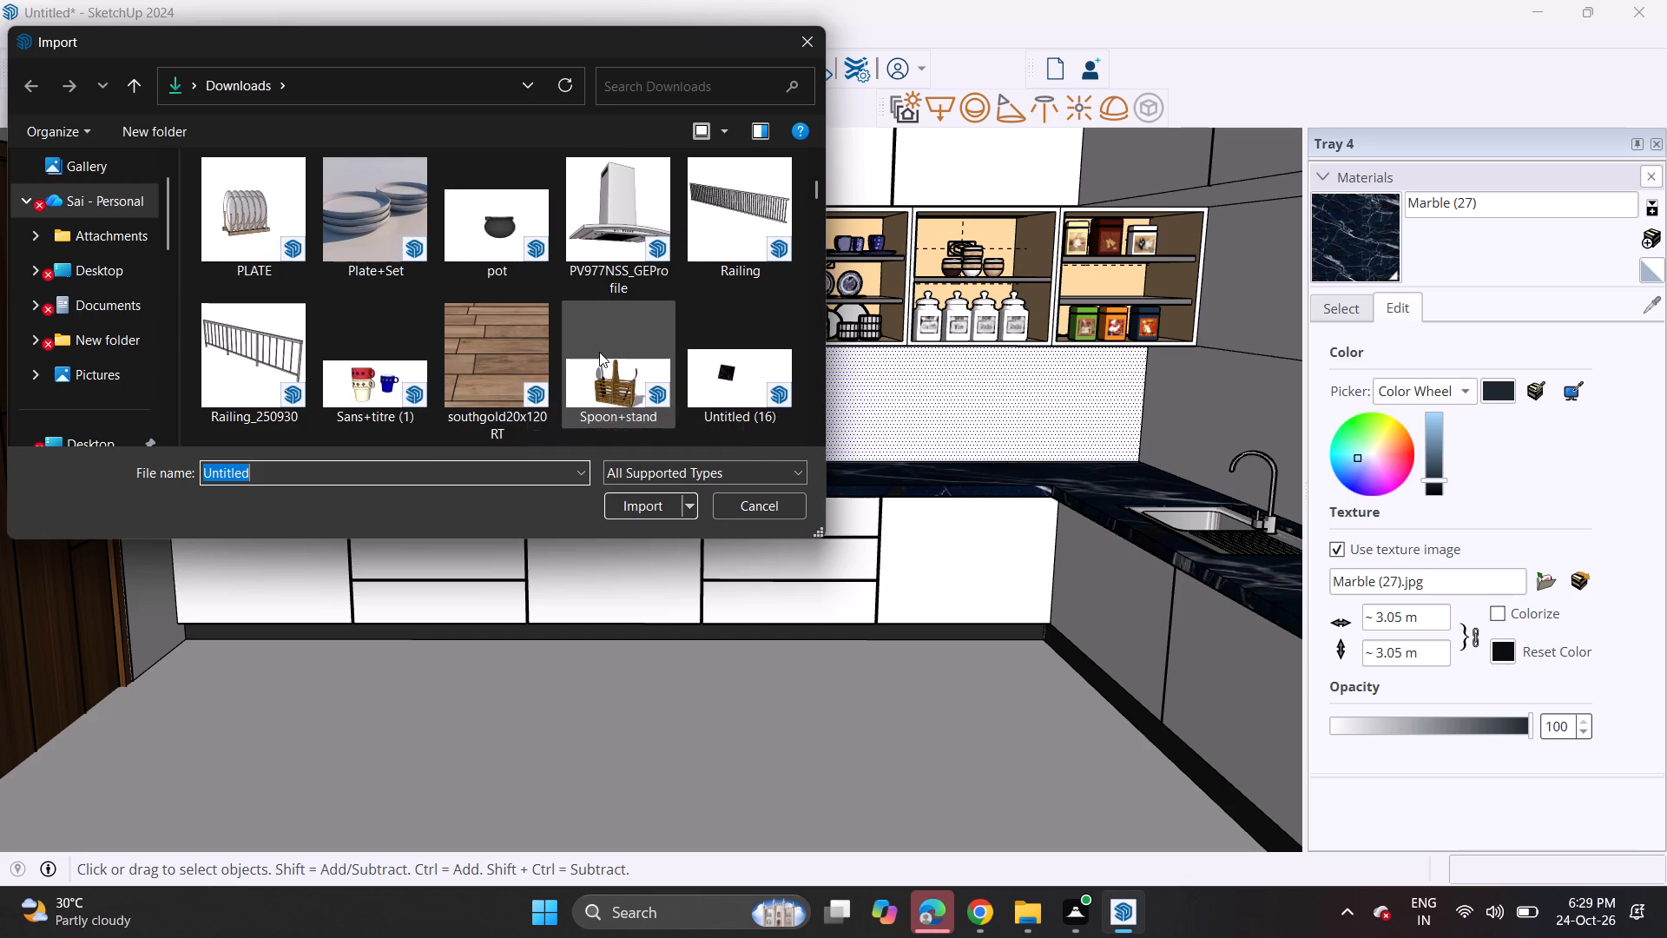
scroll(537, 365, "down", 2)
left_click(594, 362)
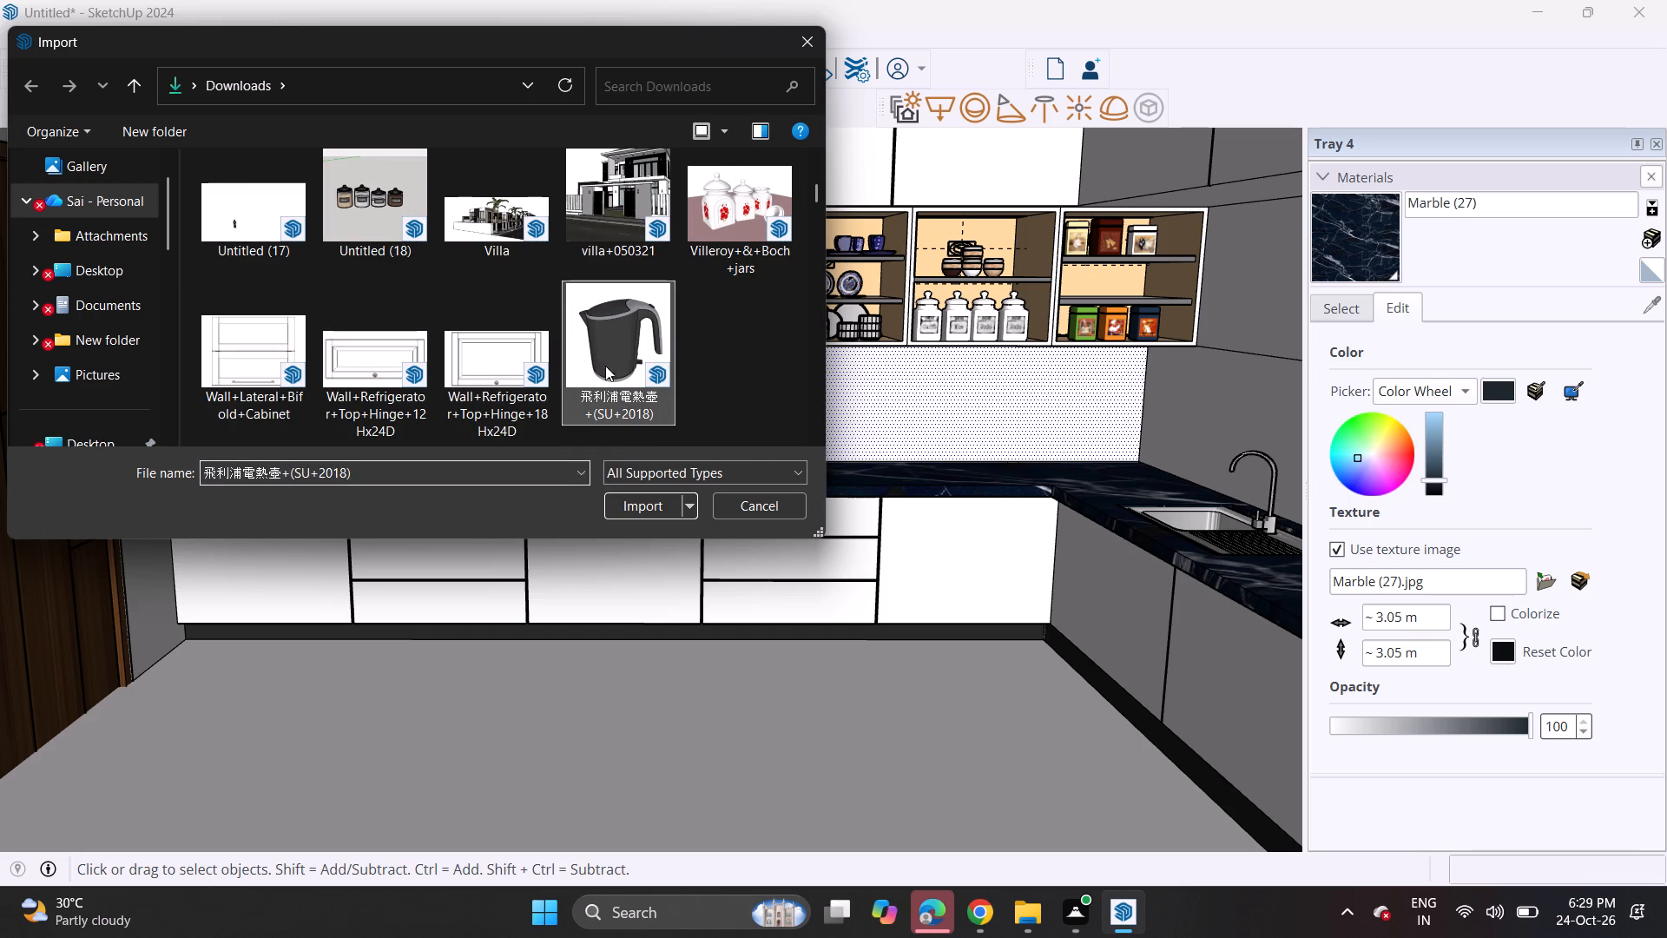
left_click(645, 499)
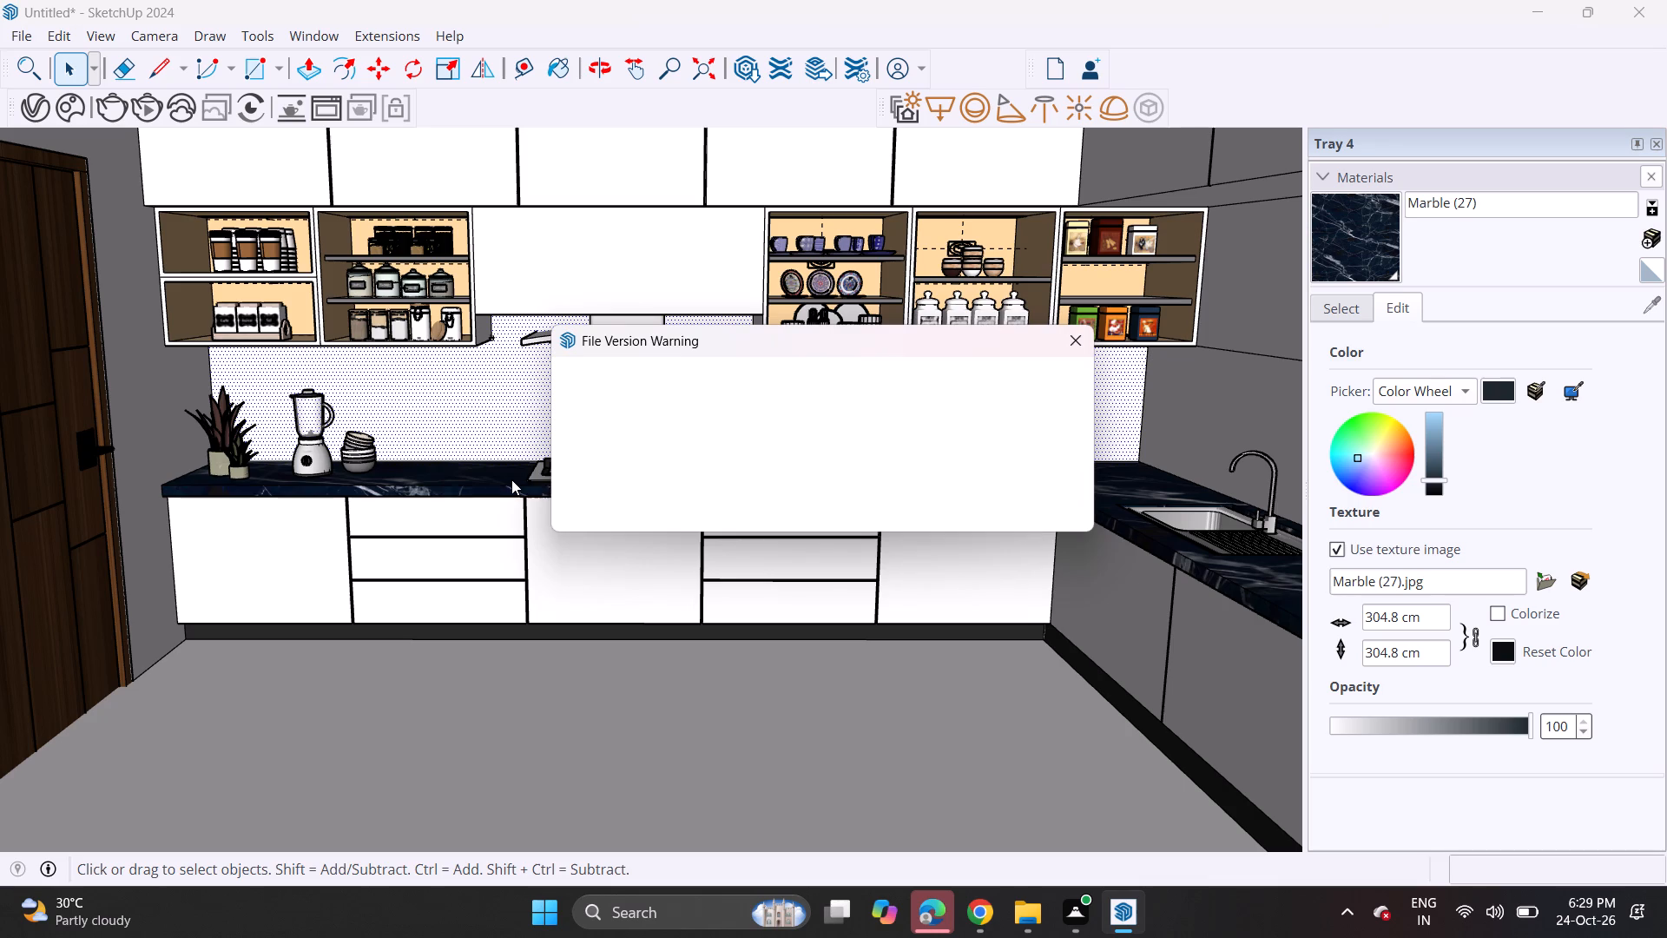
left_click(1029, 512)
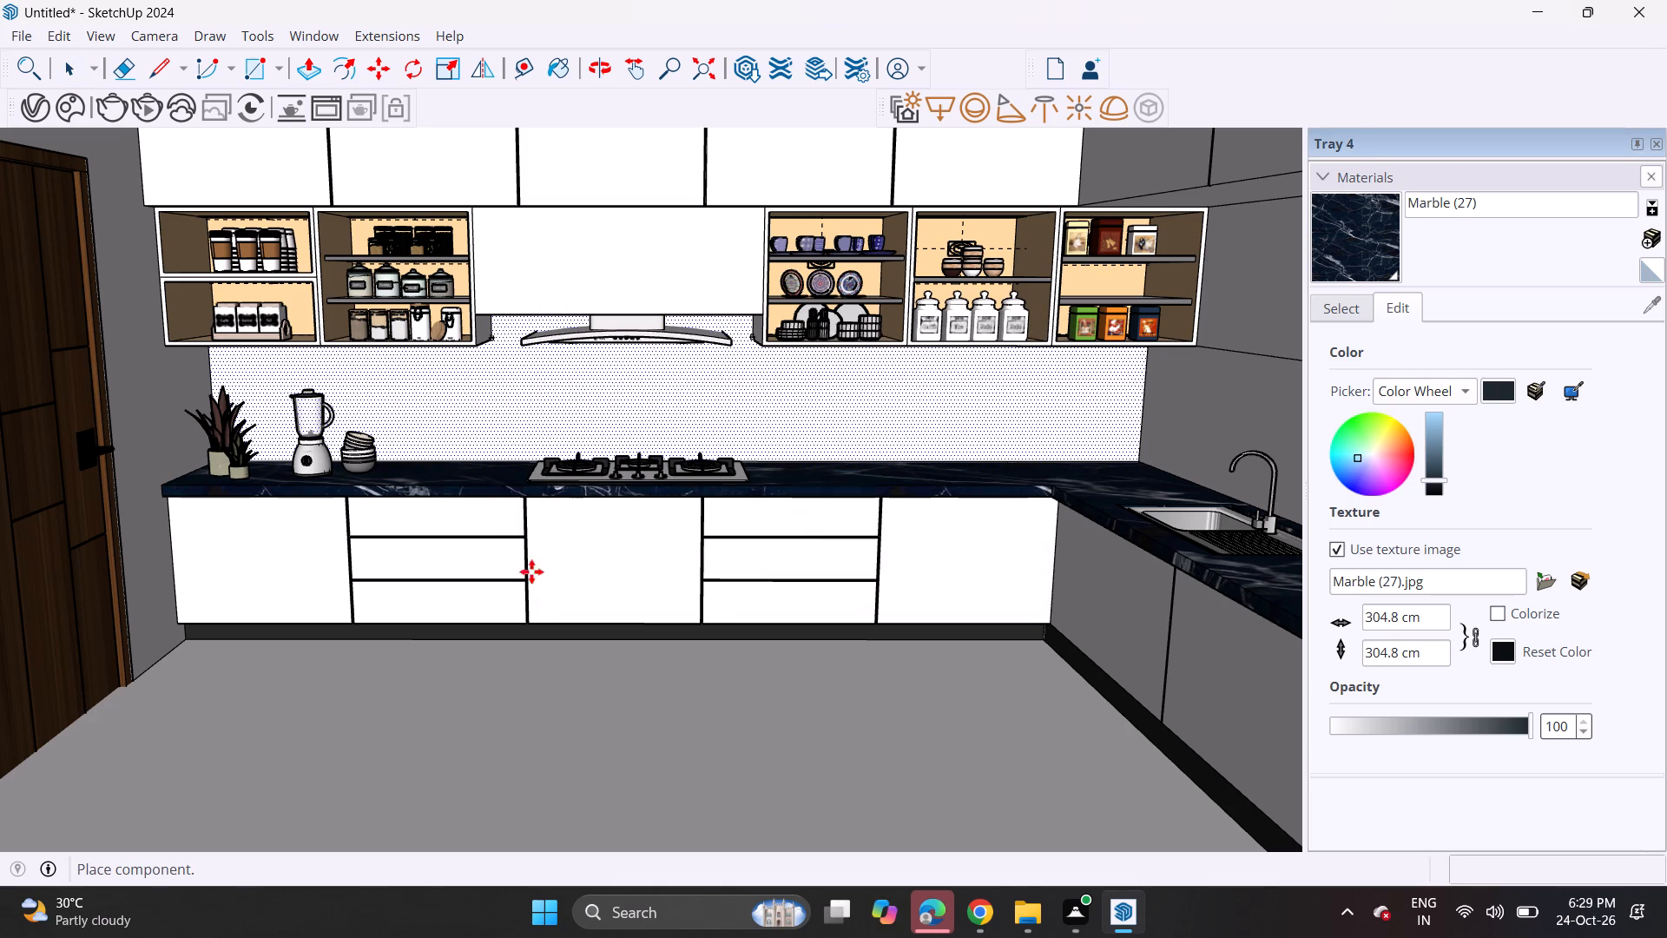
left_click(282, 738)
Move the kettle from the floor onto the hob burner nearest the mixer and adjust its position there.
left_click(319, 736)
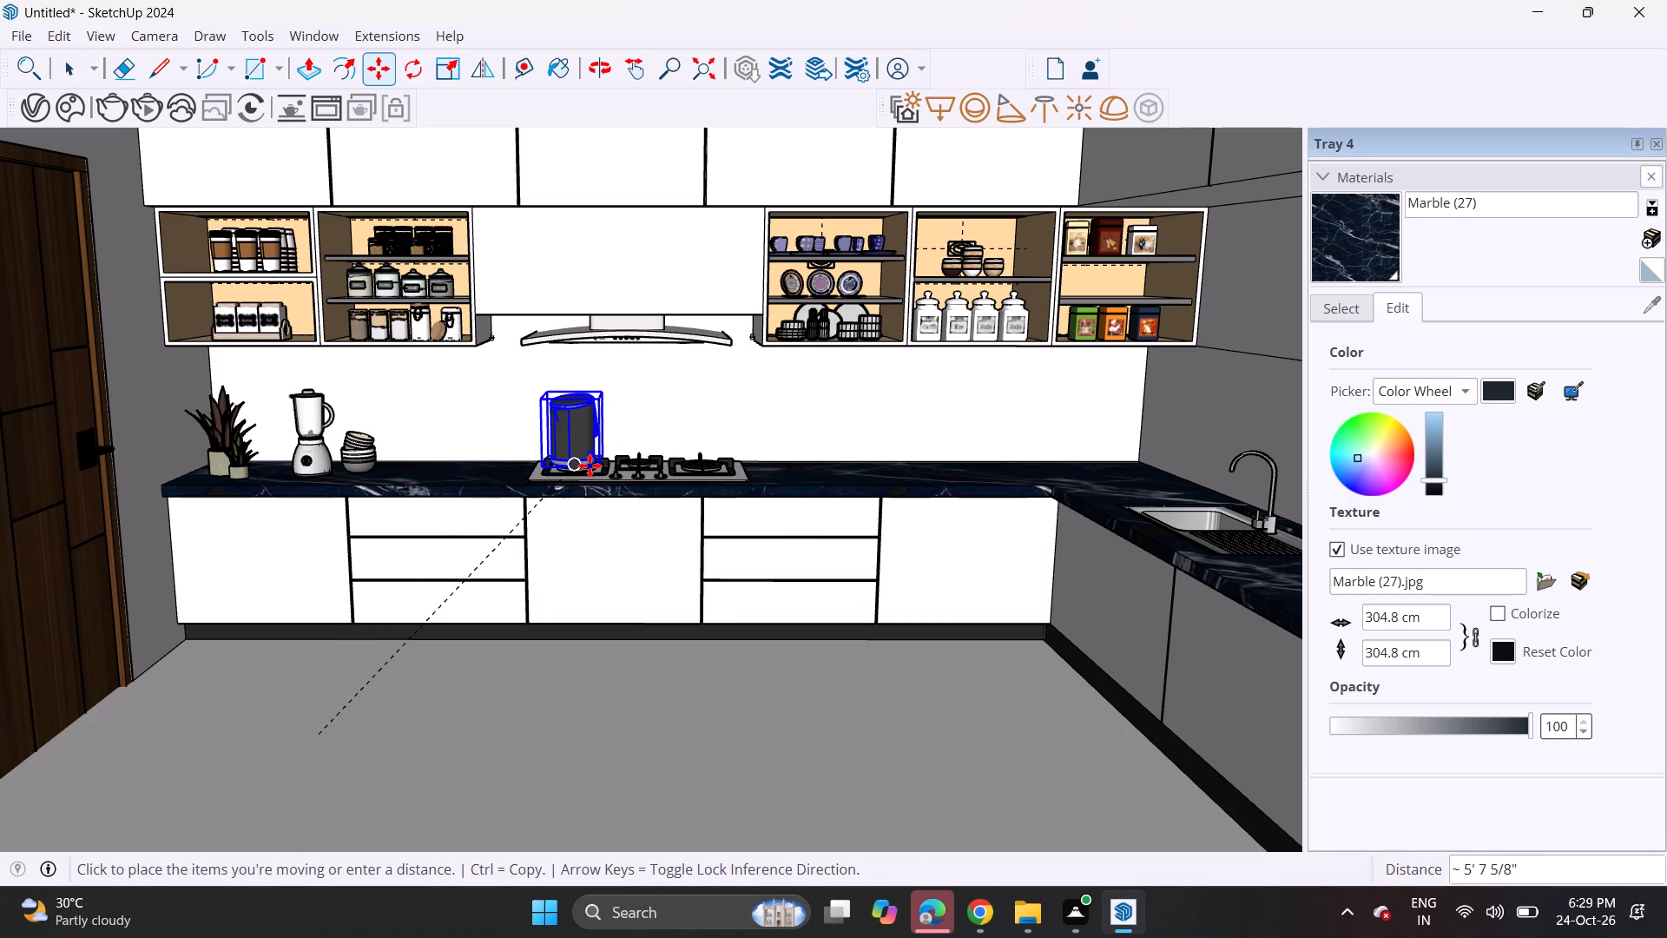
left_click(590, 466)
middle_click_drag(628, 419, 635, 481)
scroll(581, 464, "up", 6)
scroll(583, 468, "down", 1)
scroll(583, 468, "up", 8)
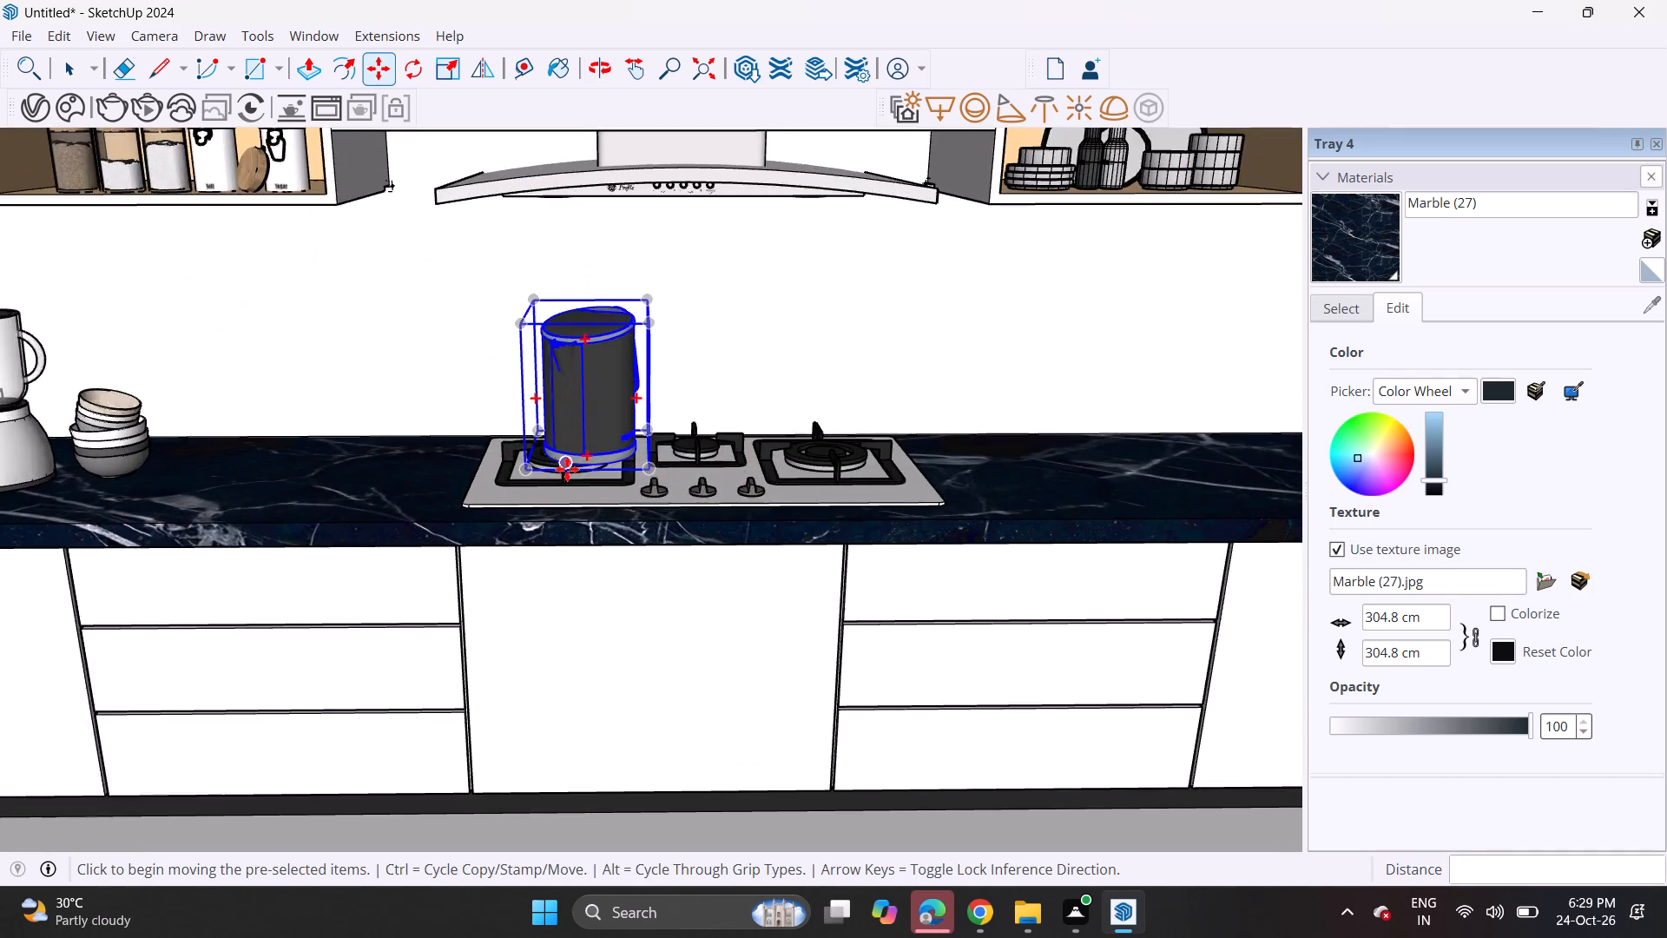
scroll(567, 469, "up", 3)
left_click(497, 471)
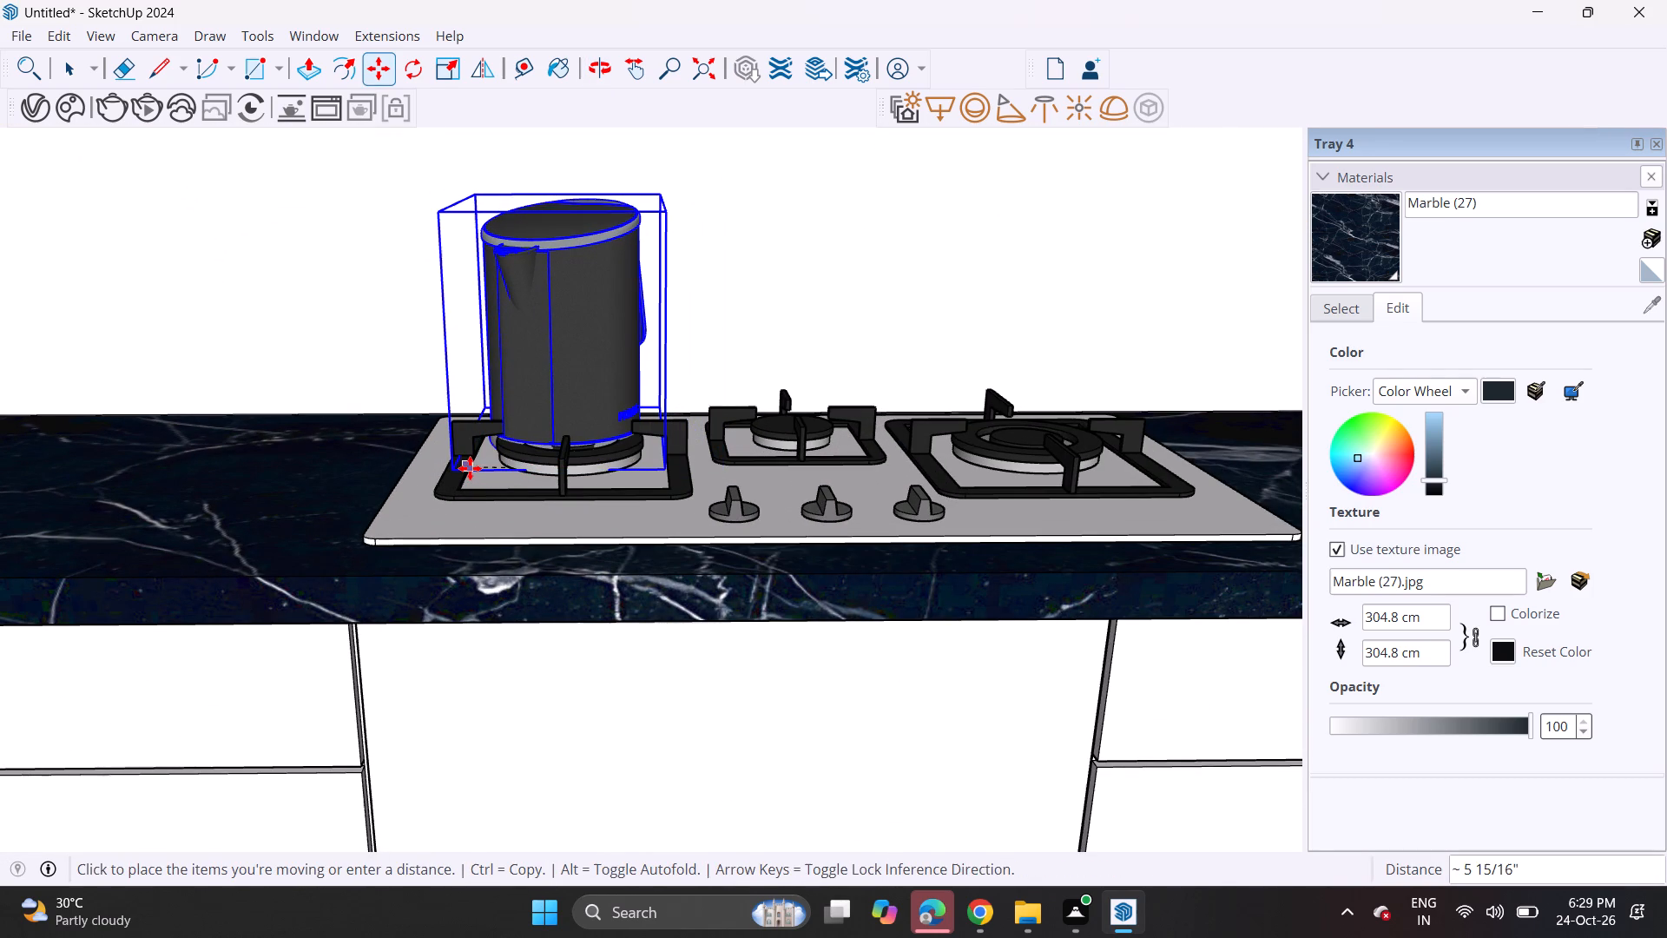
left_click(470, 468)
key("space")
left_click(726, 348)
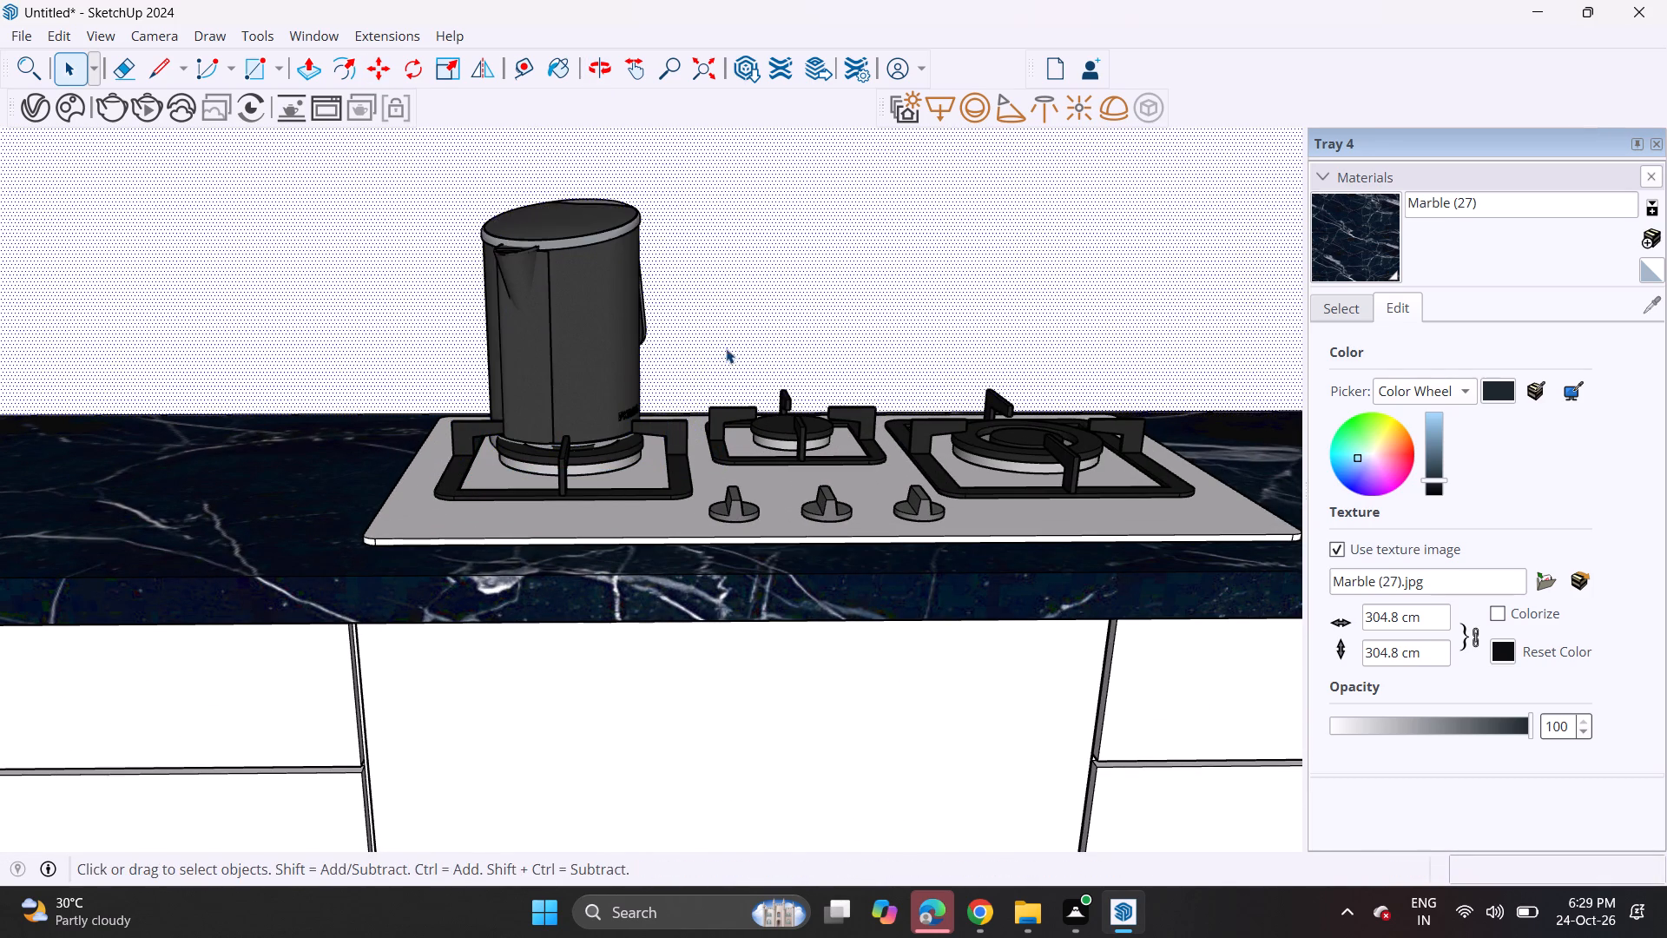
Rotate the kettle about 221.9° in the floor plane so its handle and spout show side-on.
middle_click_drag(692, 440, 695, 387)
scroll(681, 380, "down", 15)
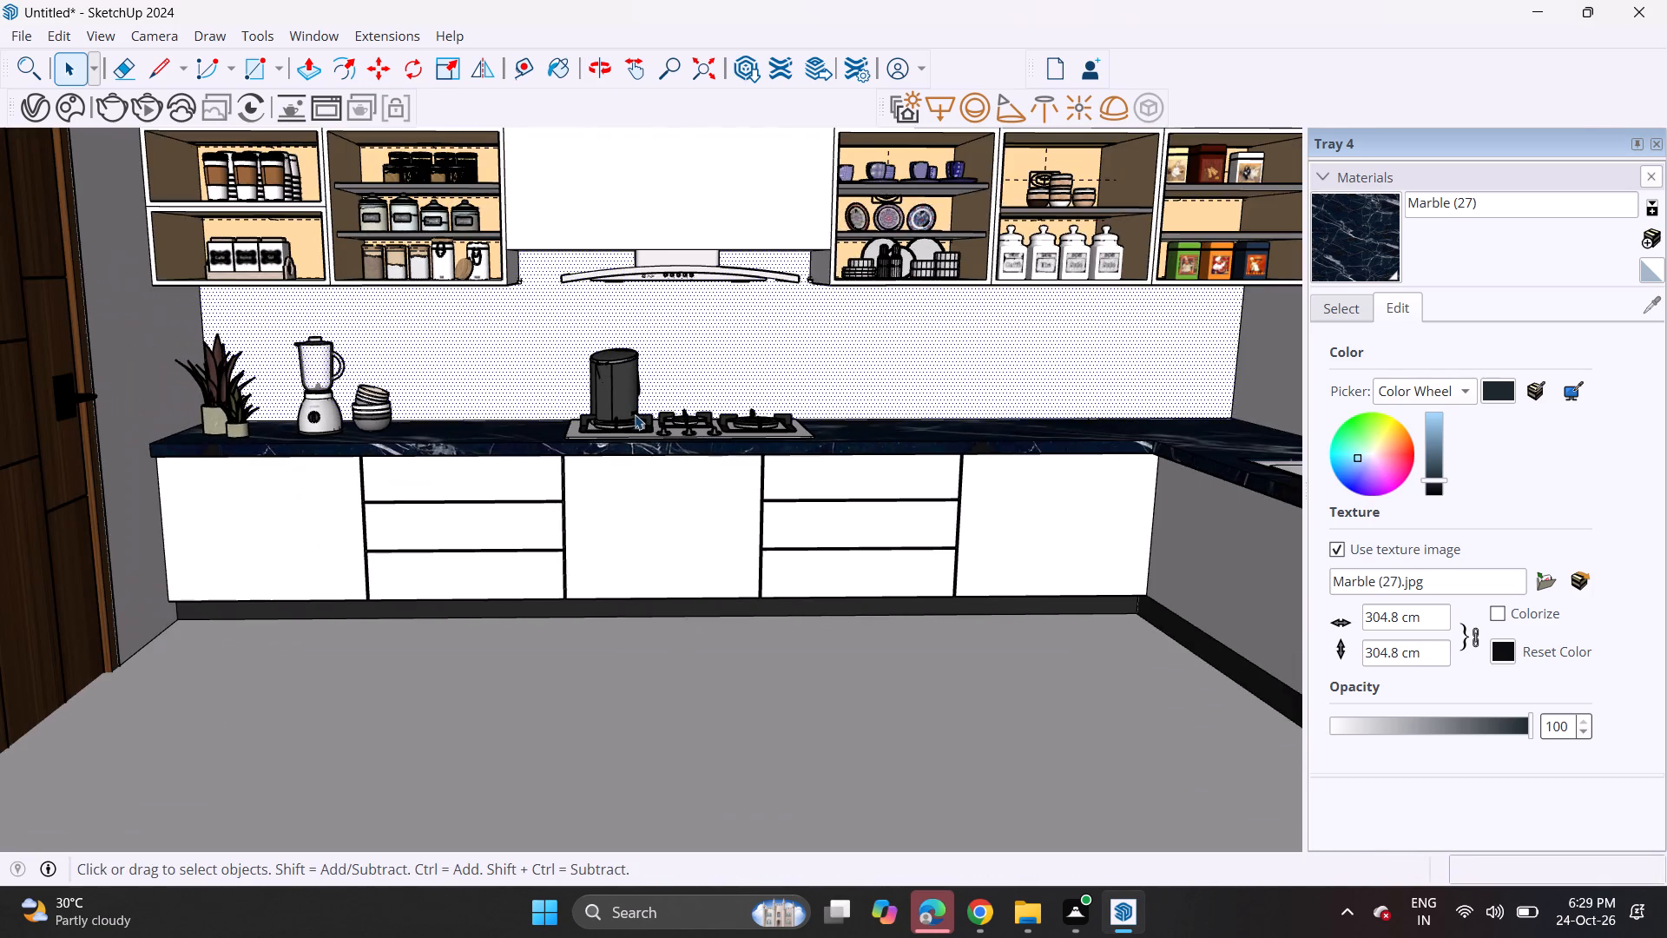
middle_click_drag(620, 401, 620, 487)
left_click(617, 380)
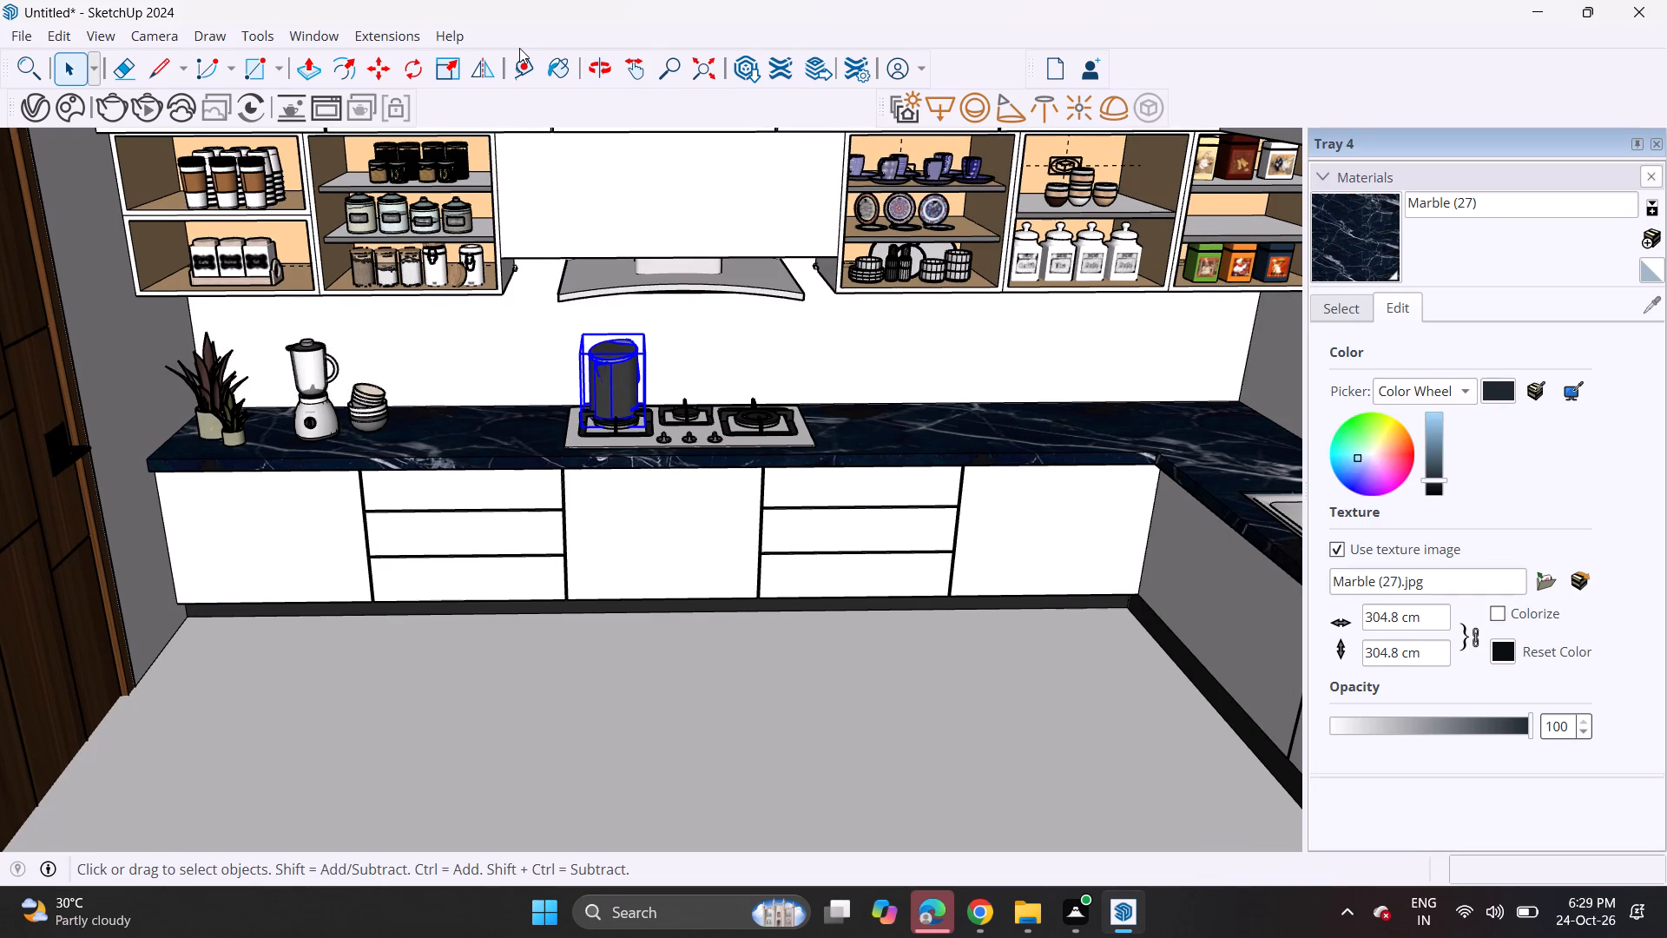
left_click(415, 69)
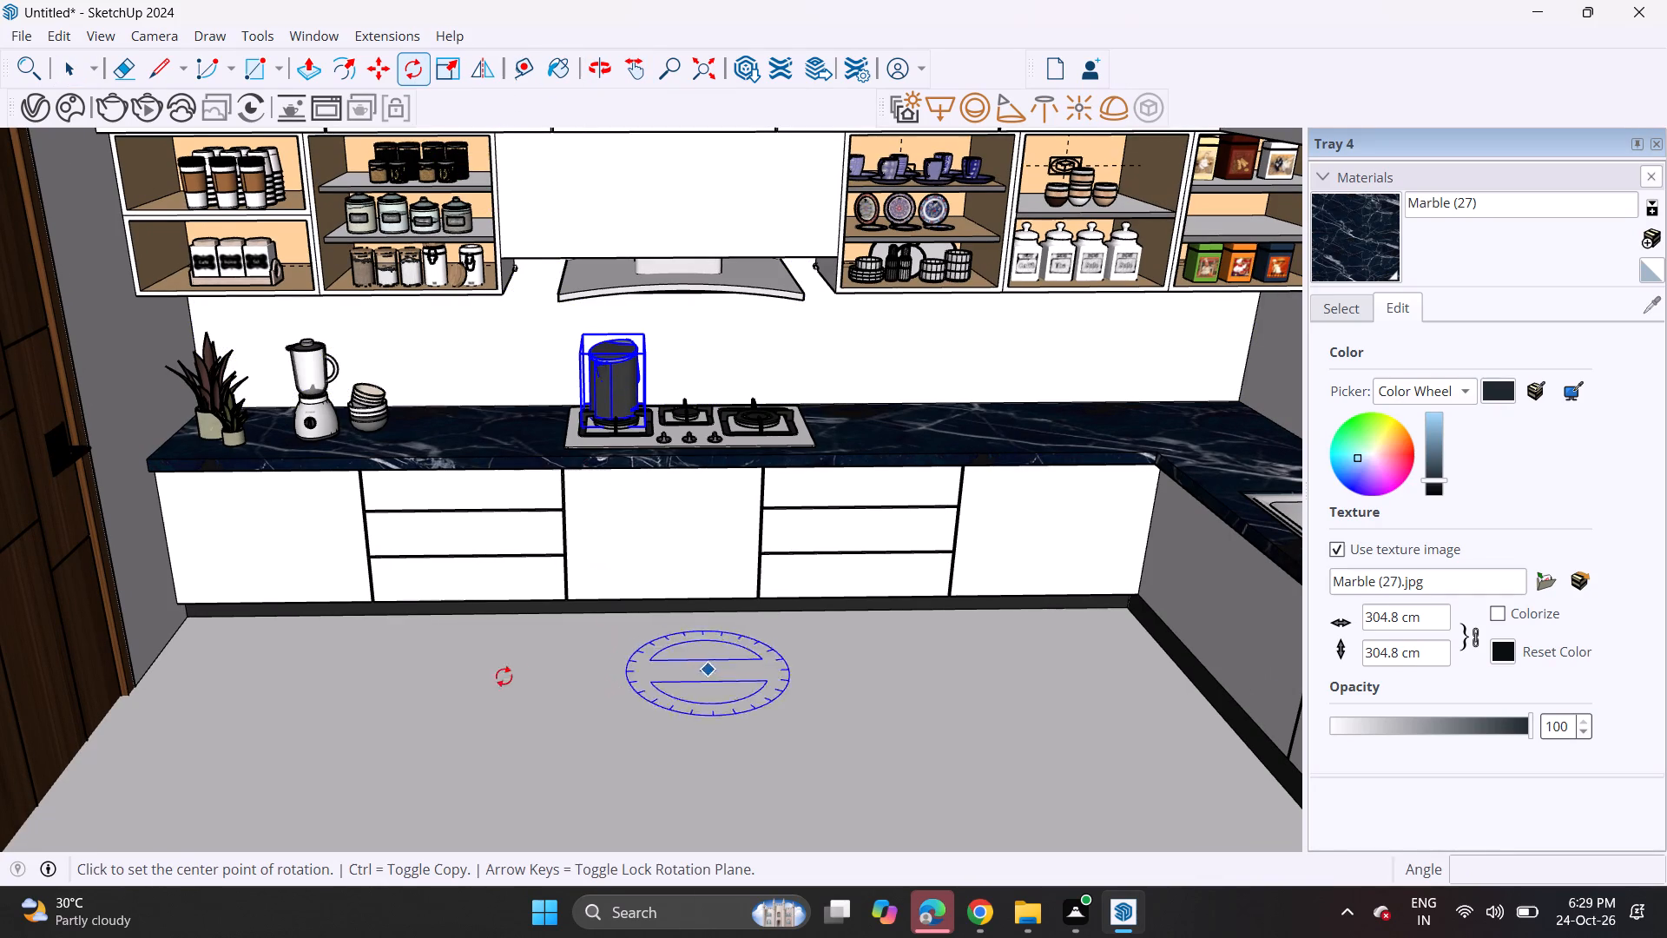
left_click(630, 713)
left_click(680, 722)
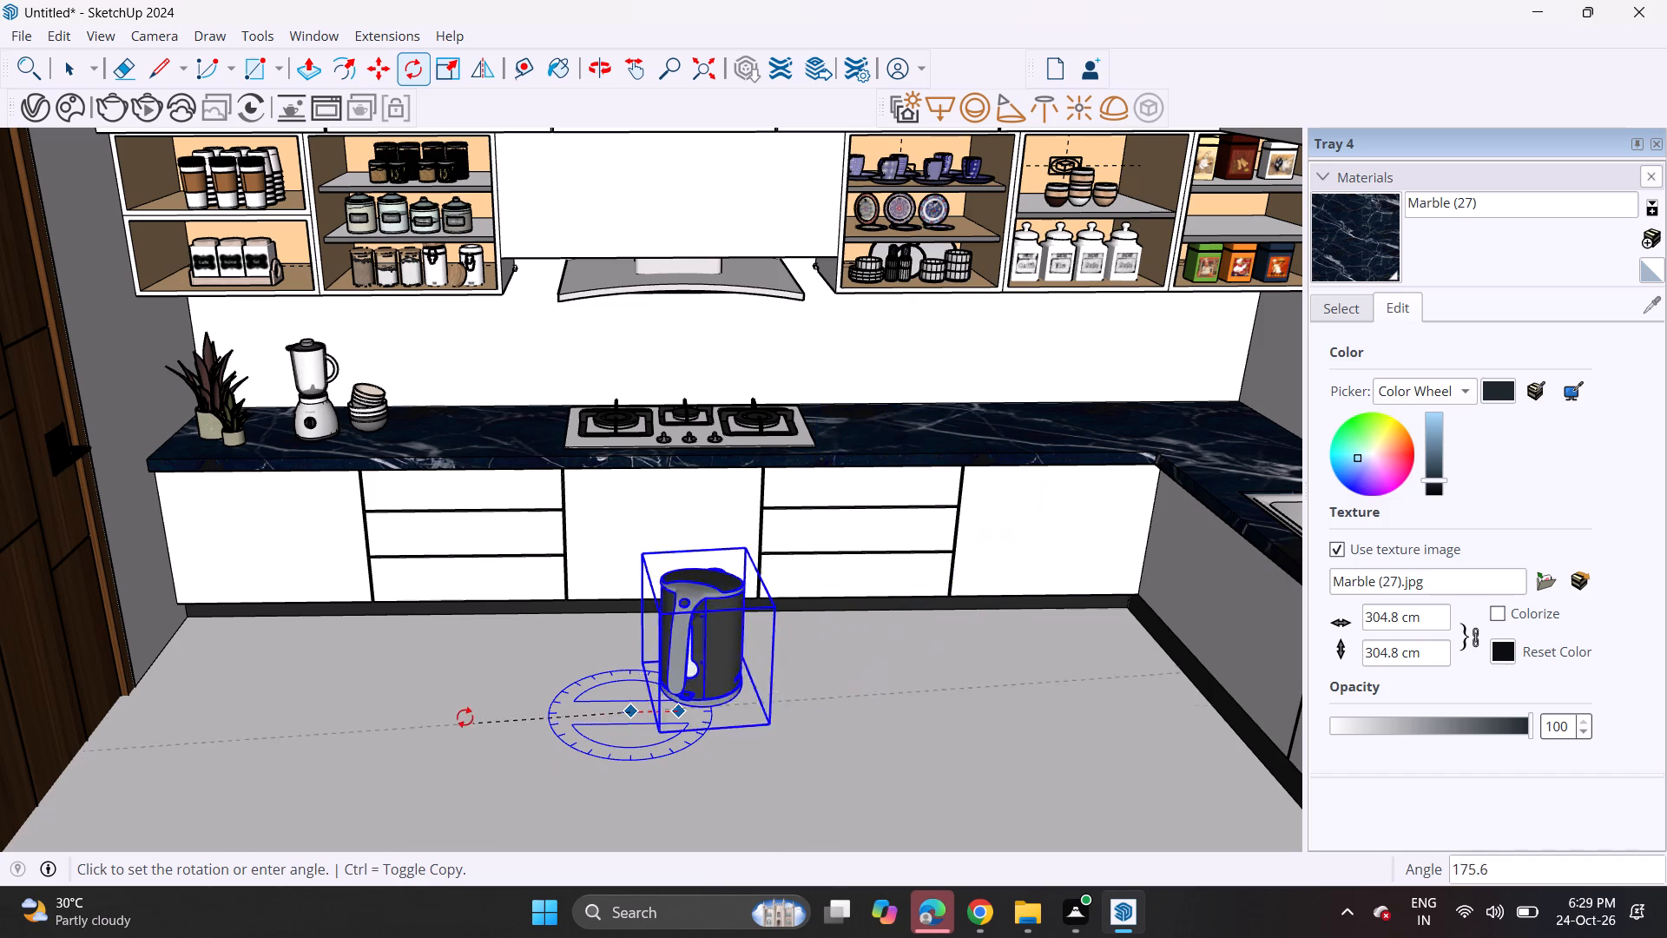
left_click(241, 526)
Move the rotated kettle from the floor back onto the hob burner nearest the mixer.
left_click(379, 72)
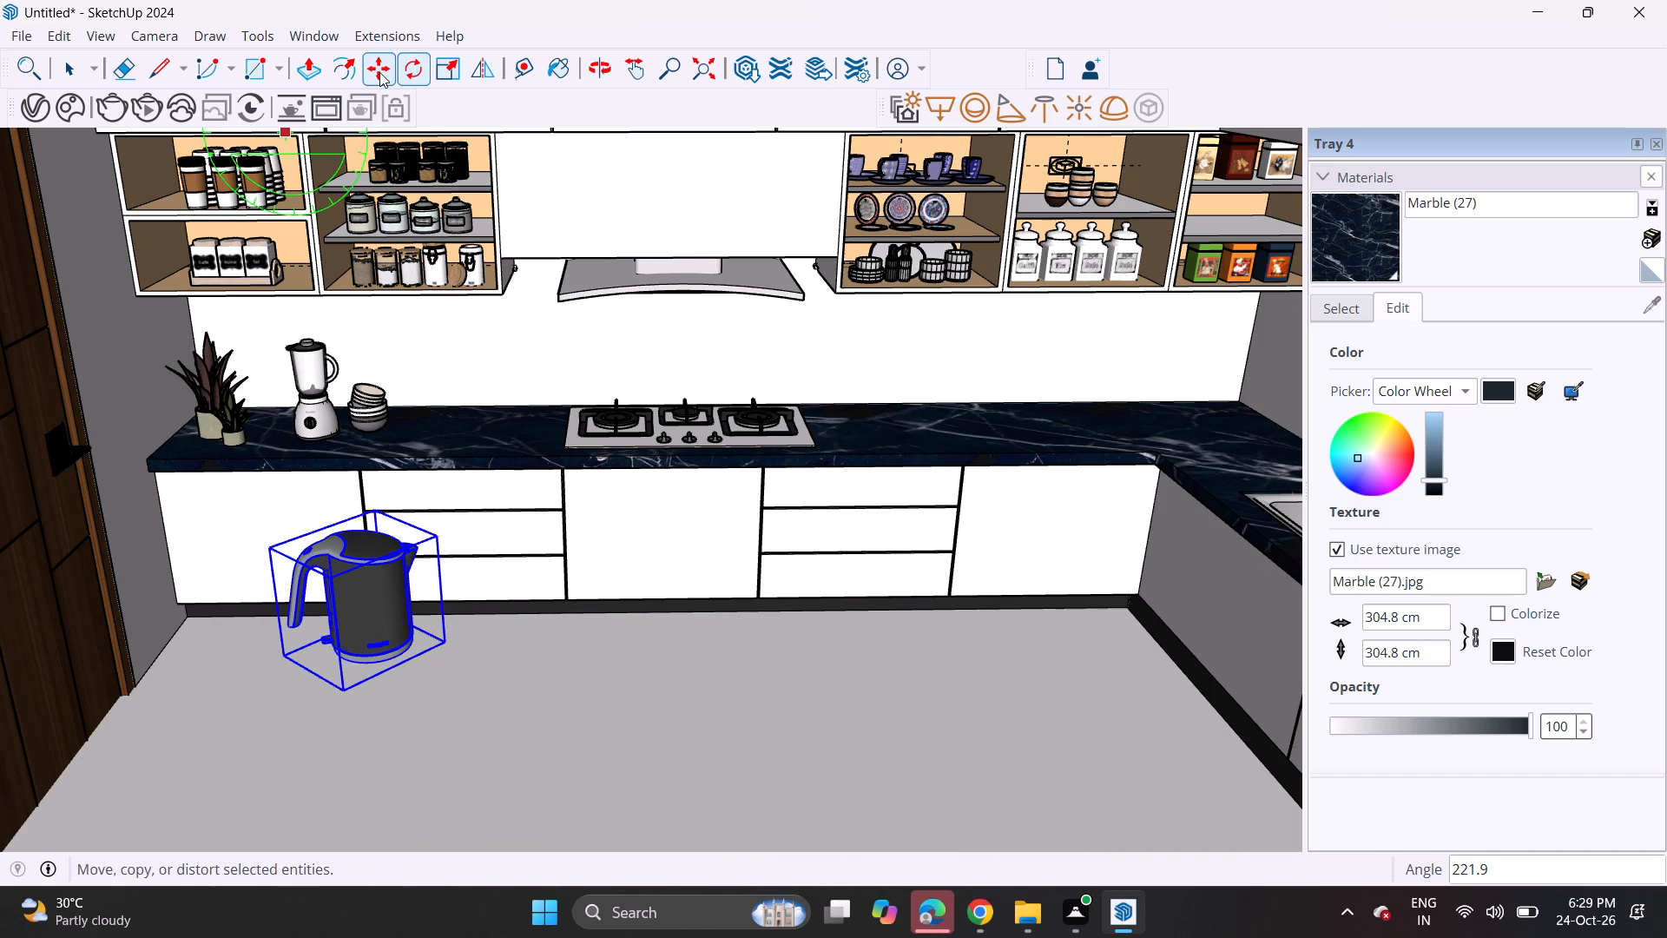
left_click(353, 693)
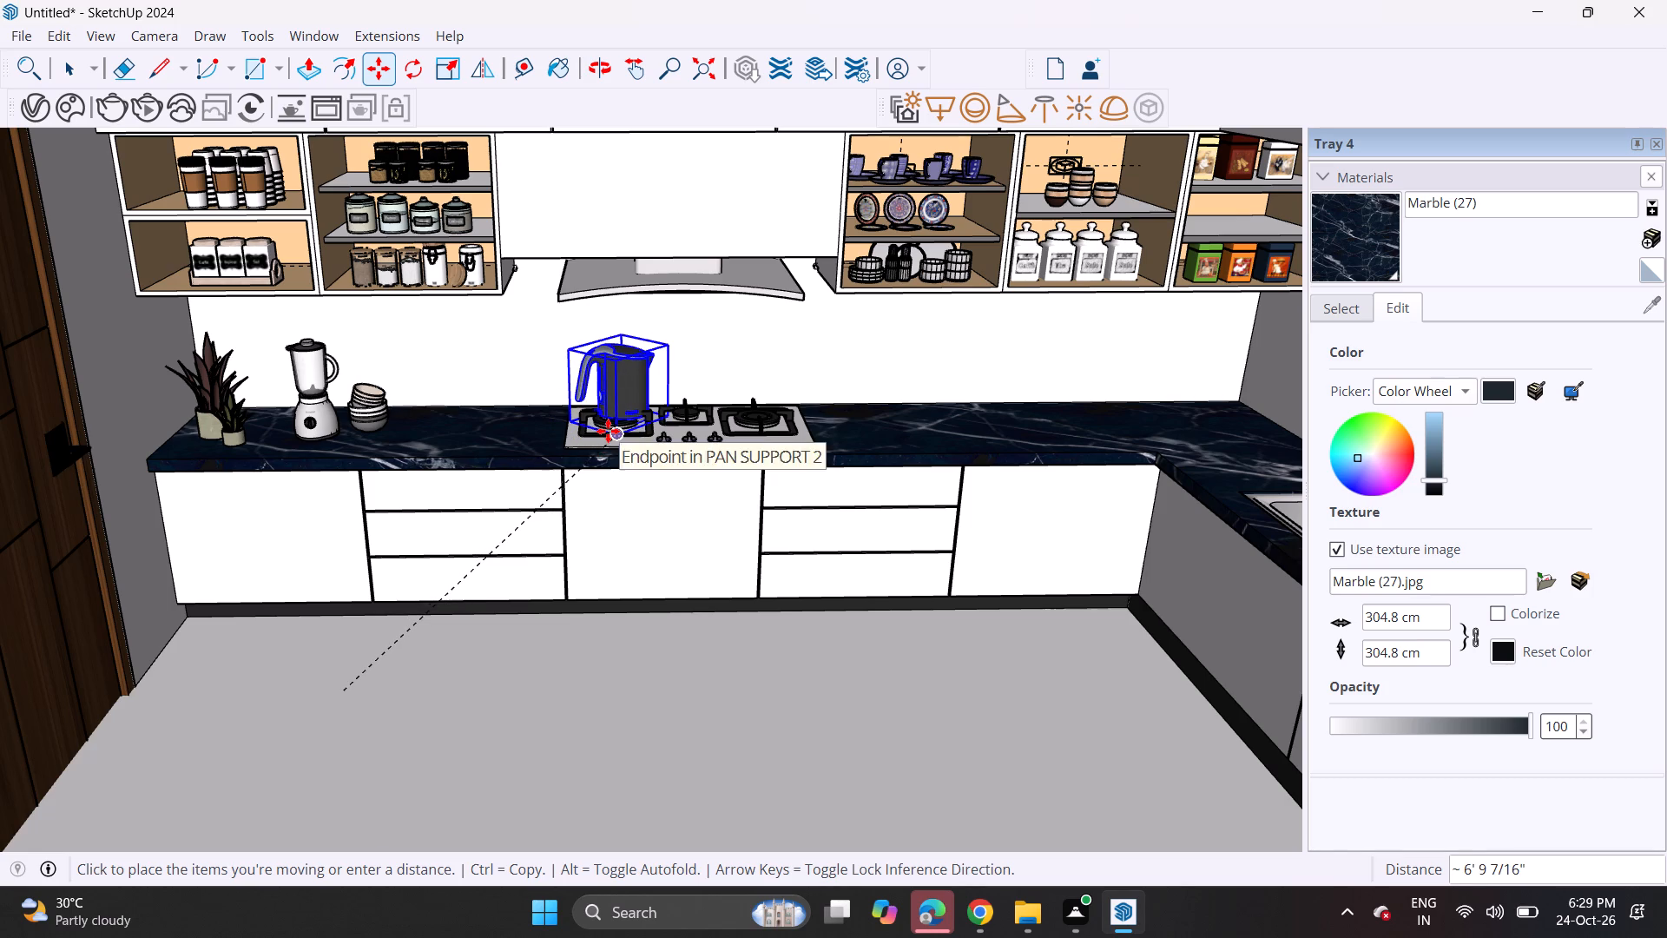
left_click(604, 446)
scroll(628, 432, "up", 6)
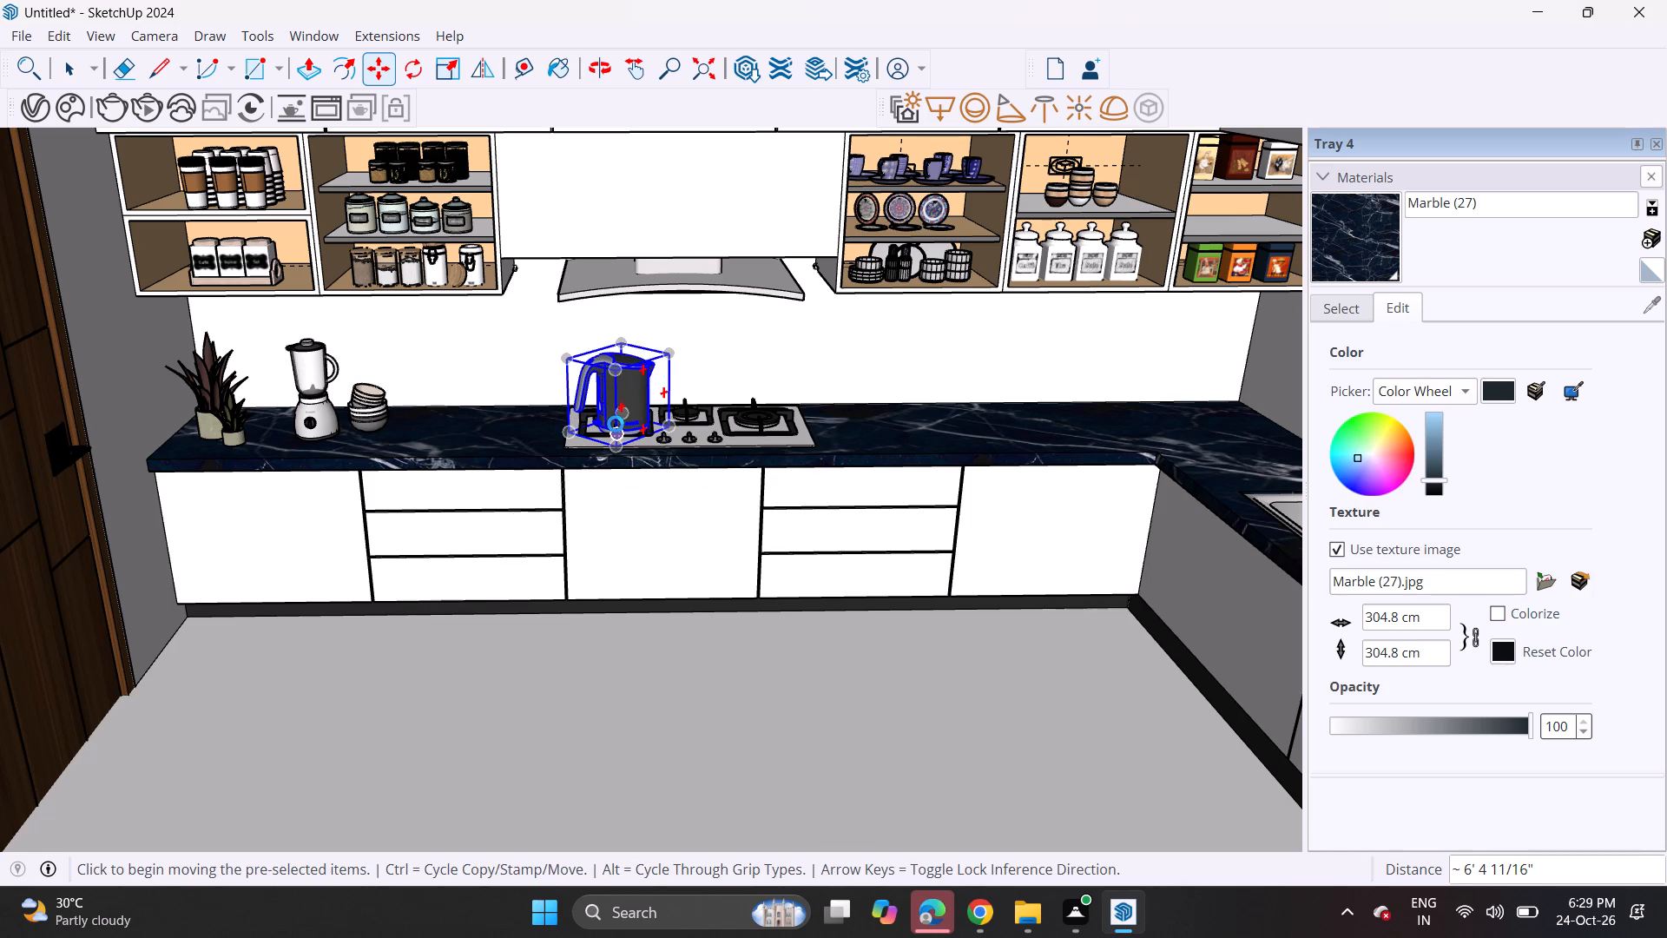
scroll(616, 424, "up", 14)
left_click(596, 466)
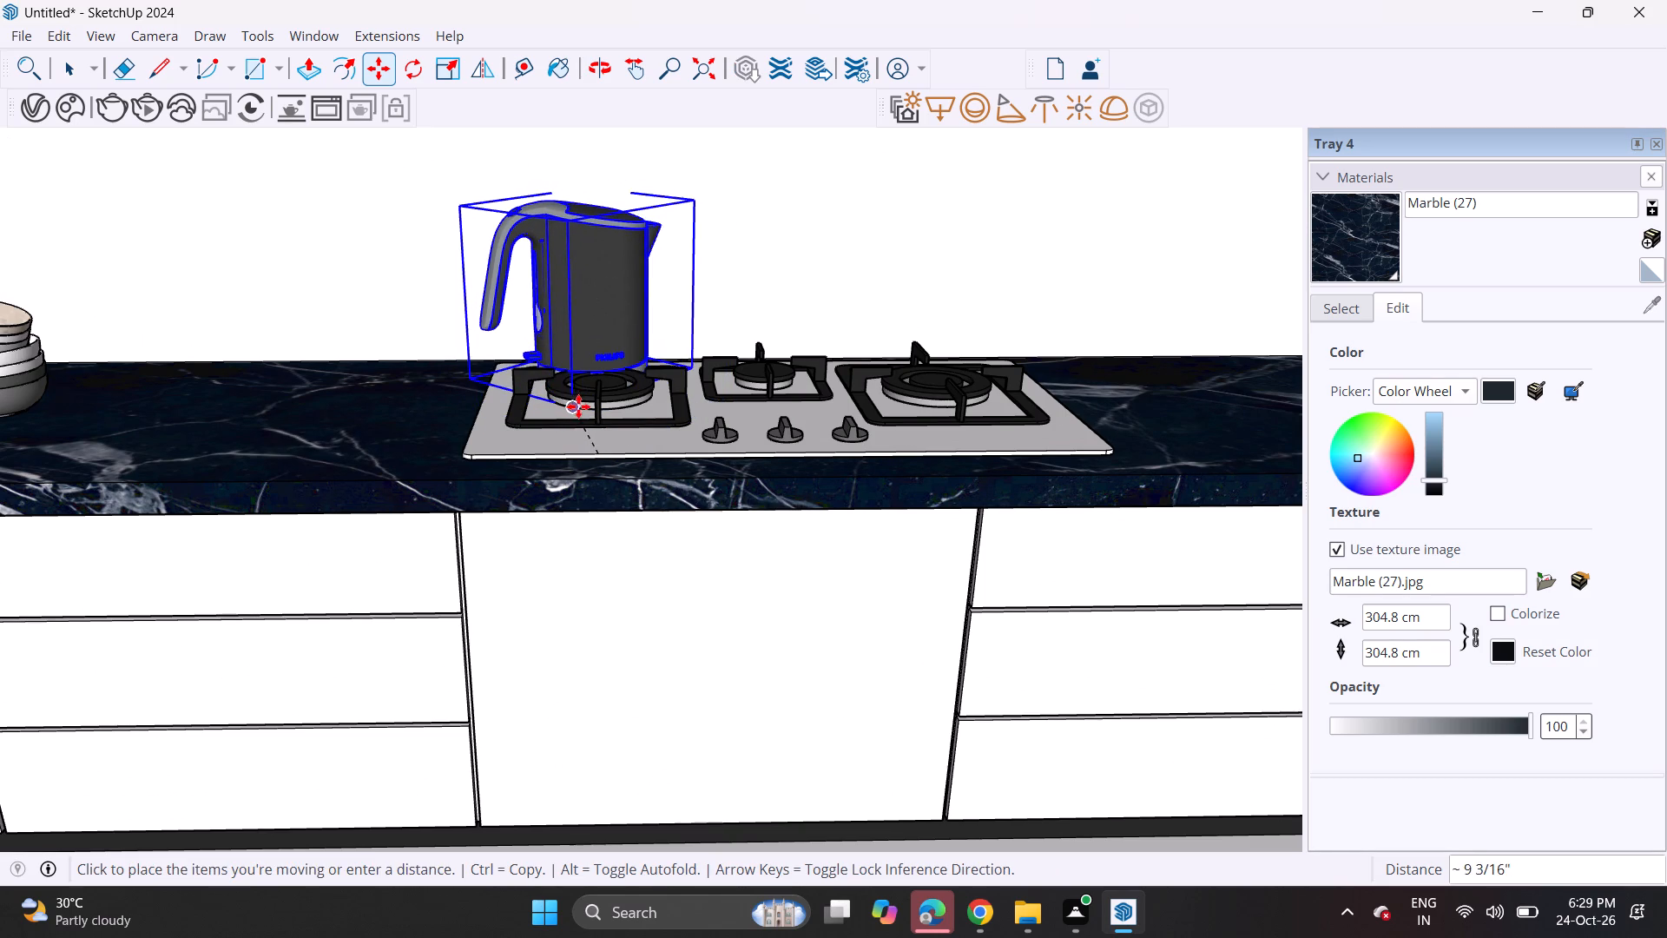
left_click(591, 409)
Shift the kettle about 2 15/16" to line it up better with the burner beneath it.
middle_click_drag(680, 345, 550, 353)
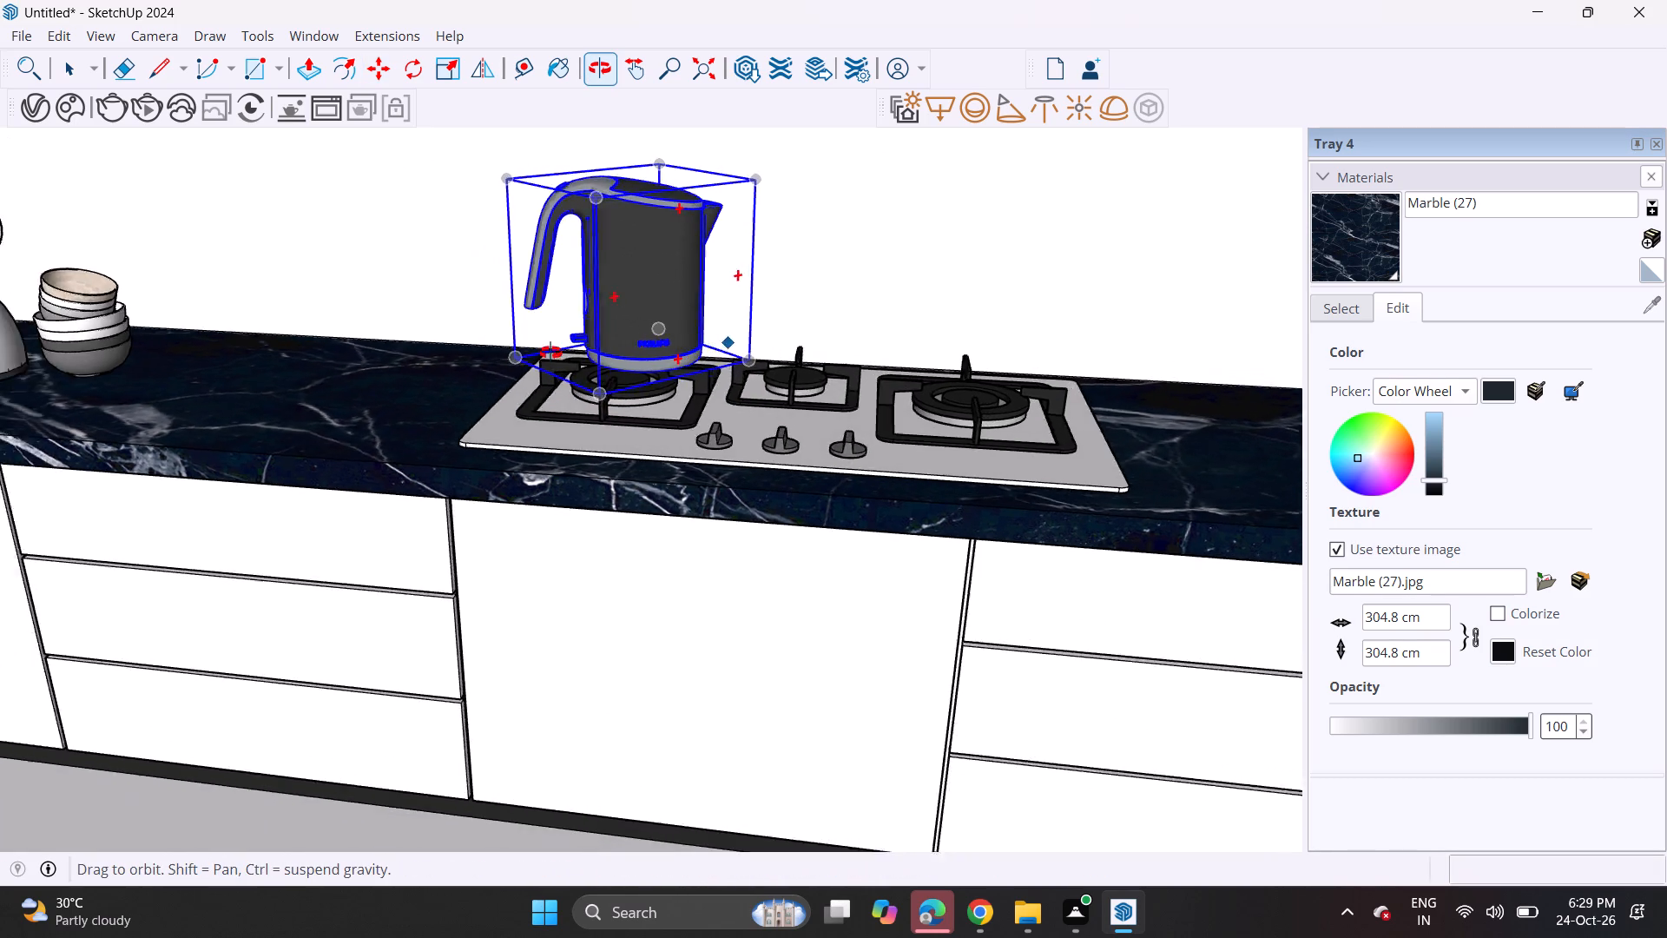
middle_click_drag(550, 353, 345, 332)
left_click(798, 384)
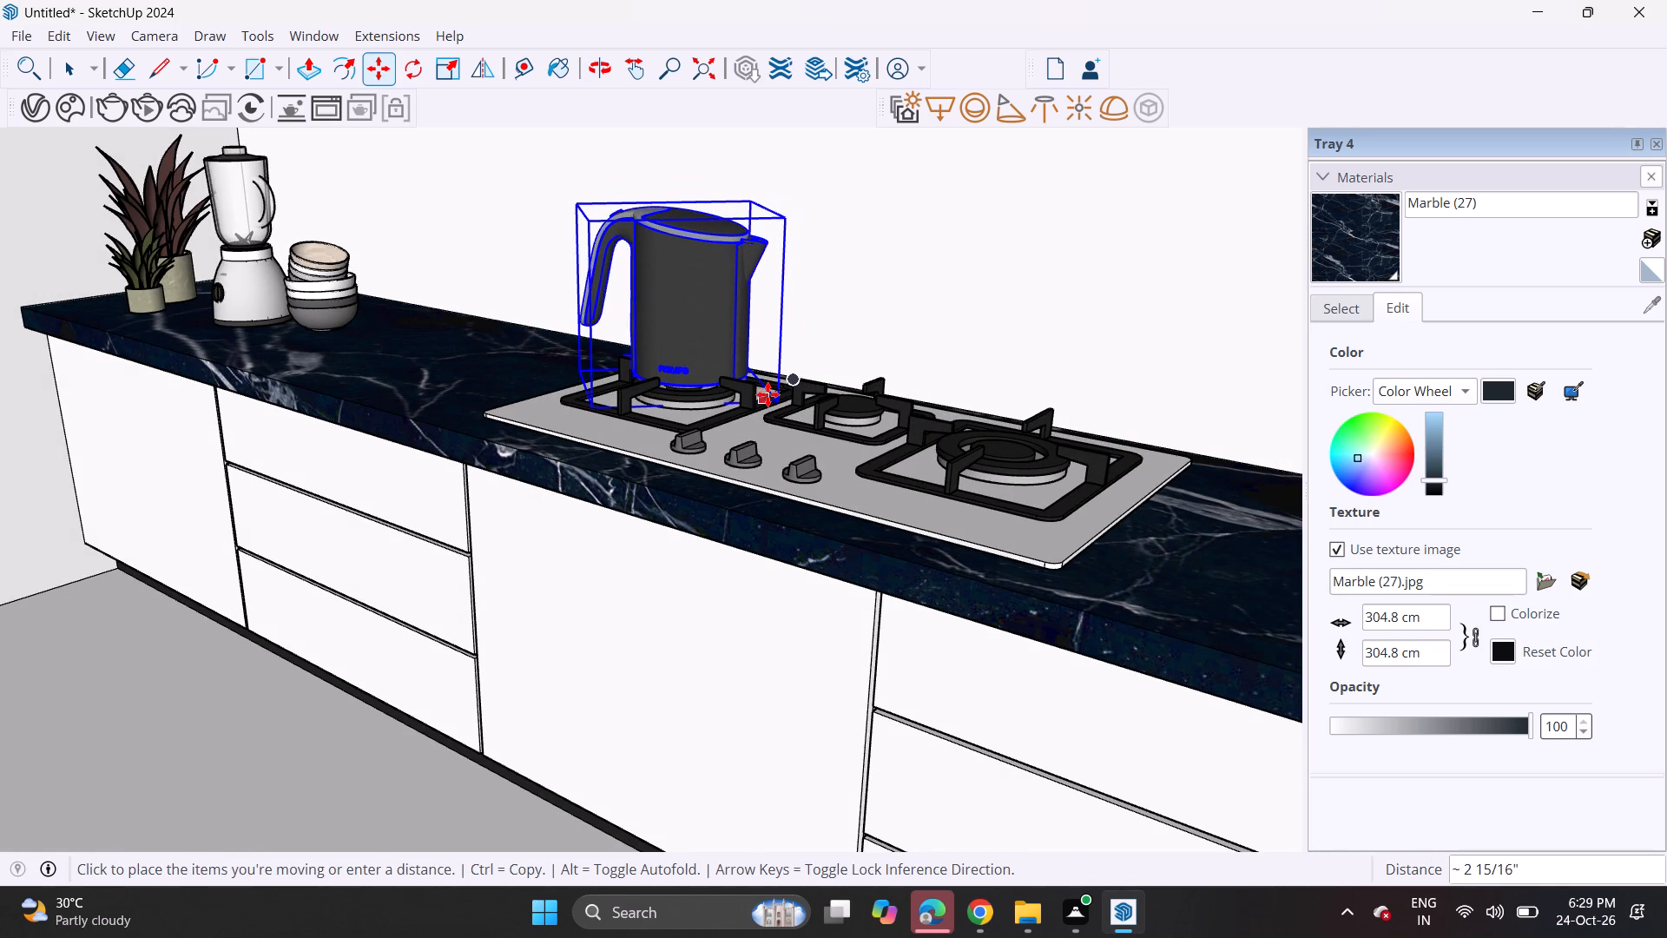
left_click(769, 395)
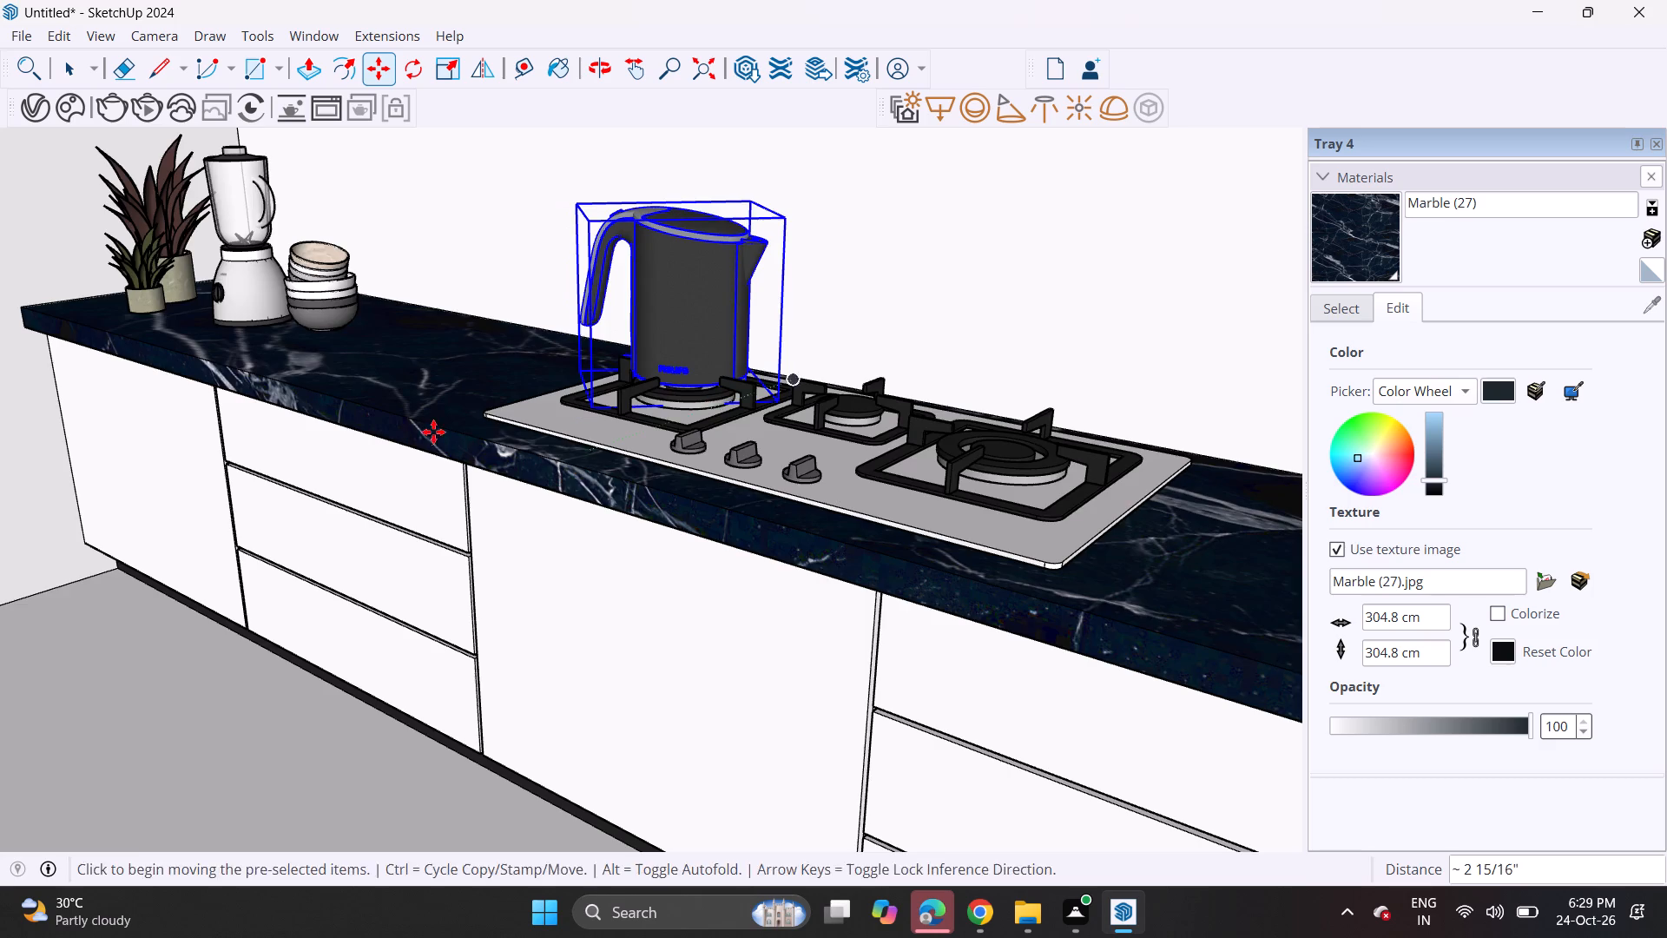
middle_click_drag(432, 433, 791, 349)
key("space")
left_click(907, 215)
Move the kettle about 1 7/8" so its base sits centred on the burner's pan support.
middle_click_drag(833, 272, 776, 309)
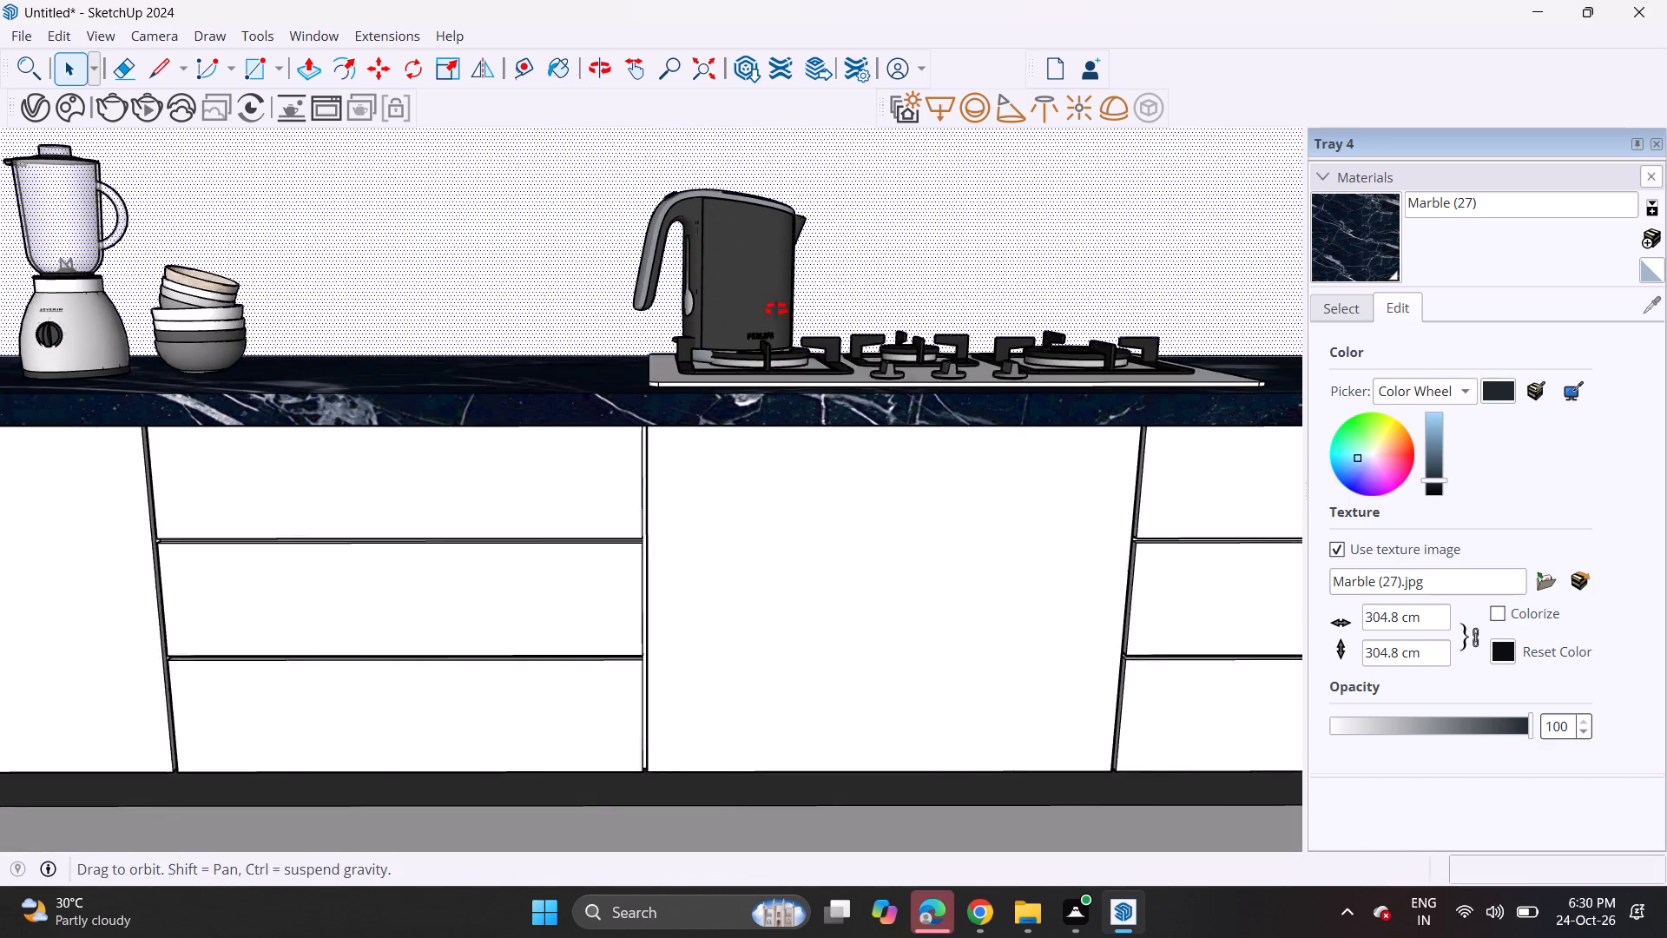
middle_click_drag(776, 309, 767, 316)
scroll(724, 329, "down", 7)
middle_click_drag(767, 339, 777, 473)
scroll(758, 293, "up", 9)
left_click(754, 305)
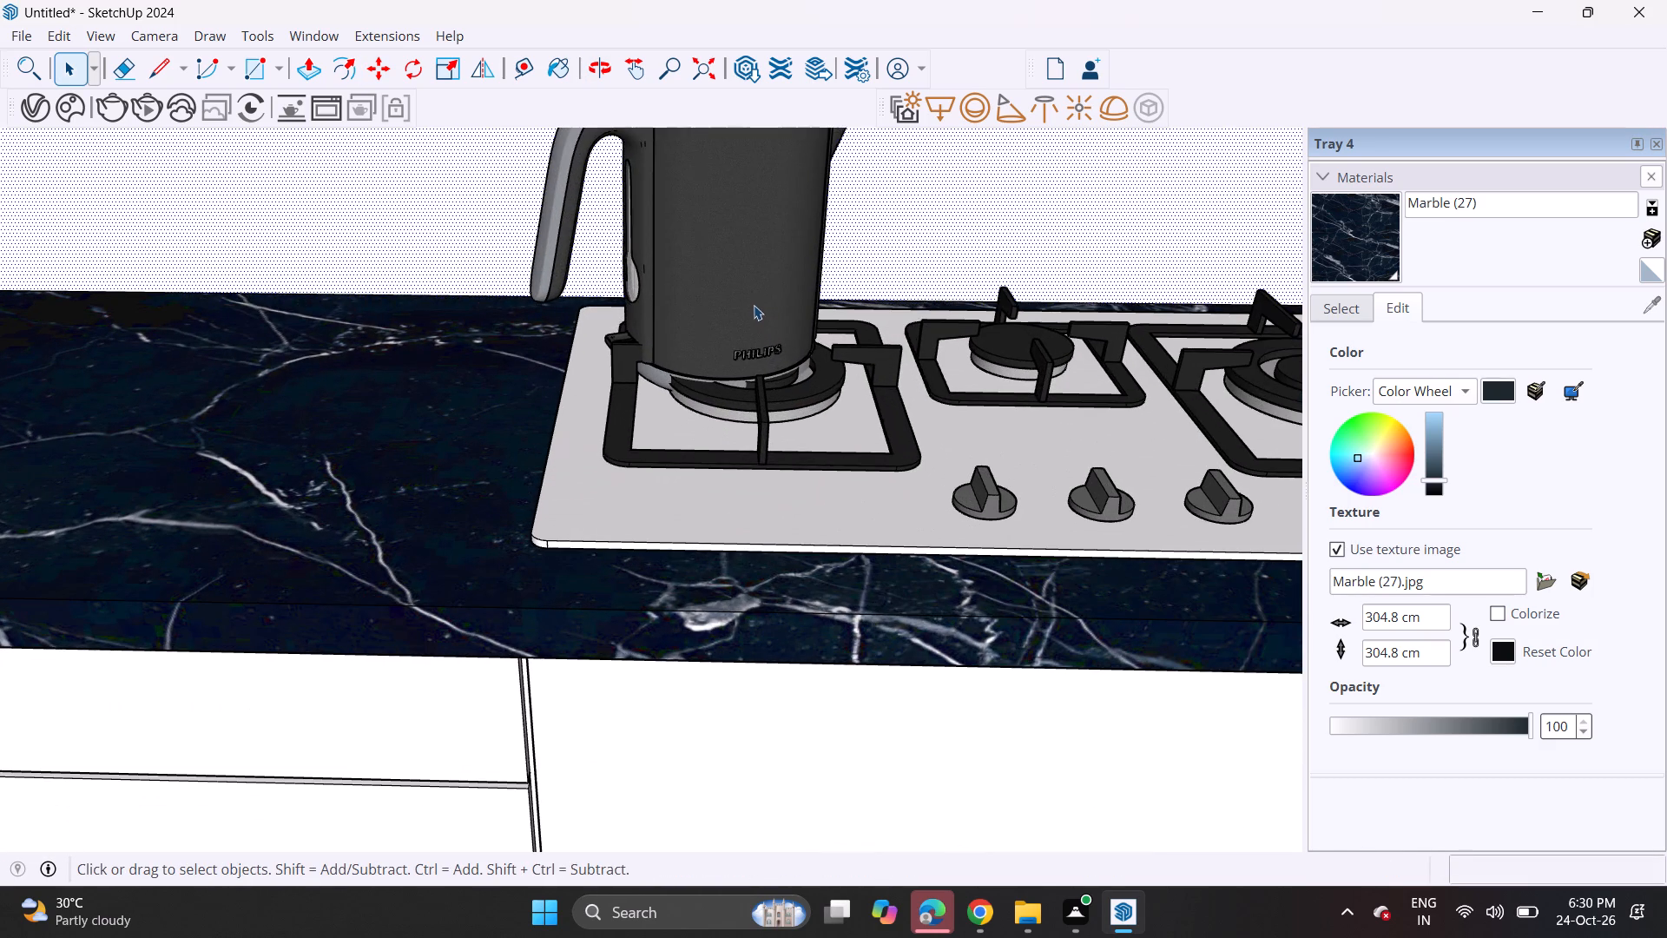
left_click(360, 72)
left_click(390, 52)
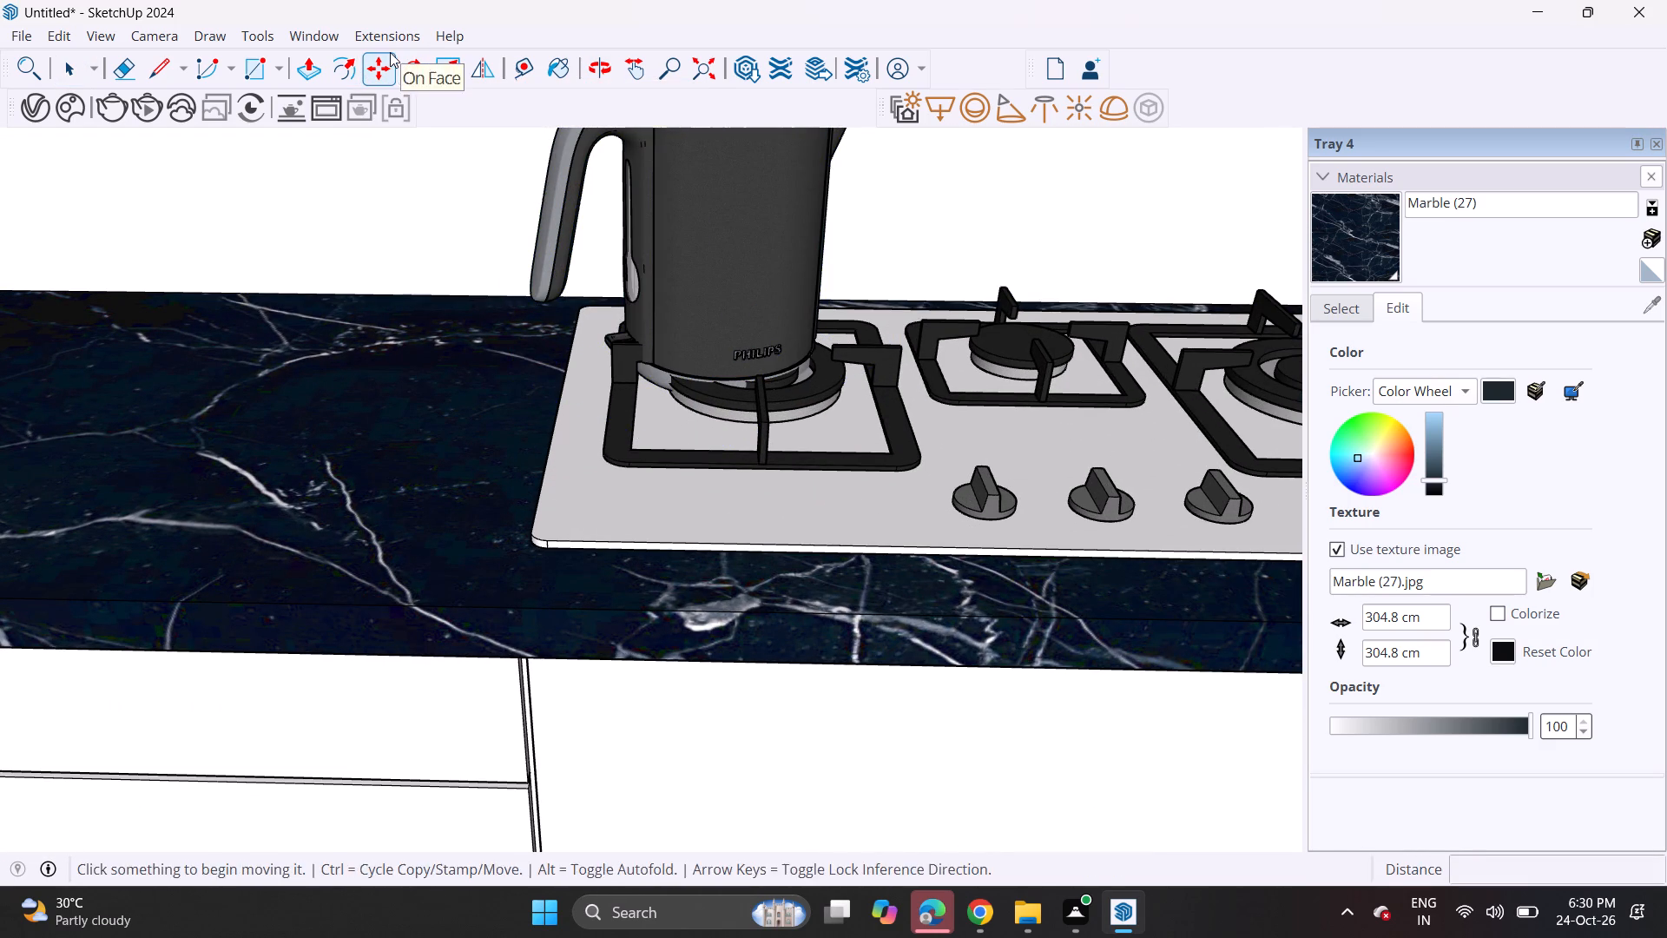
left_click(727, 352)
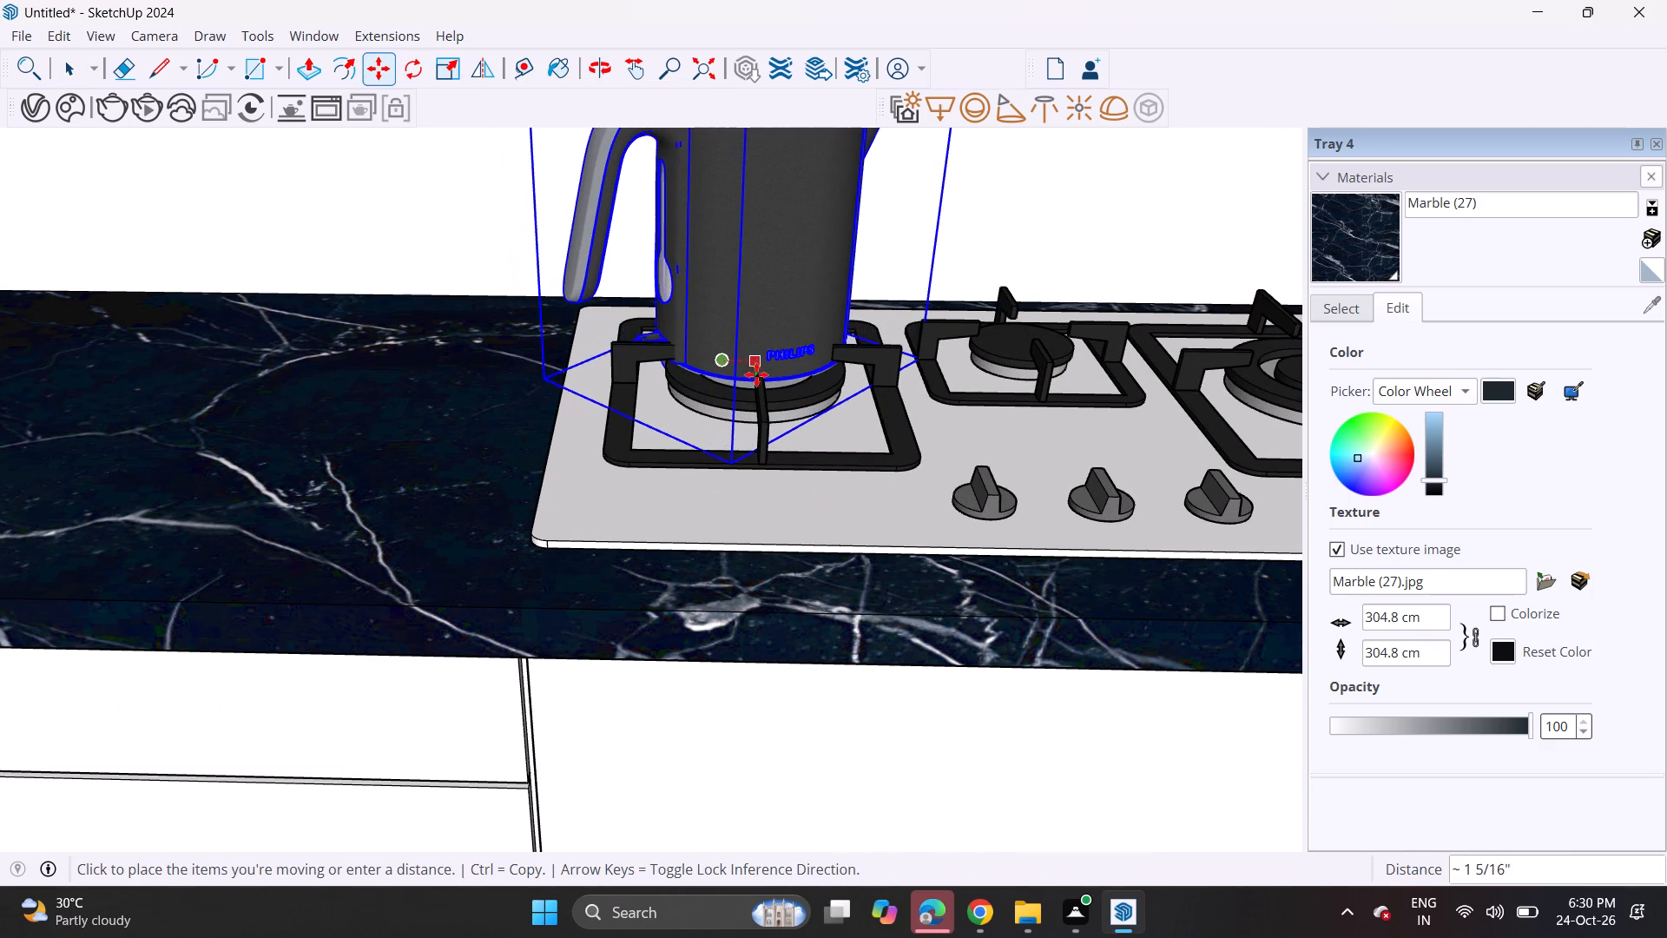
left_click(758, 385)
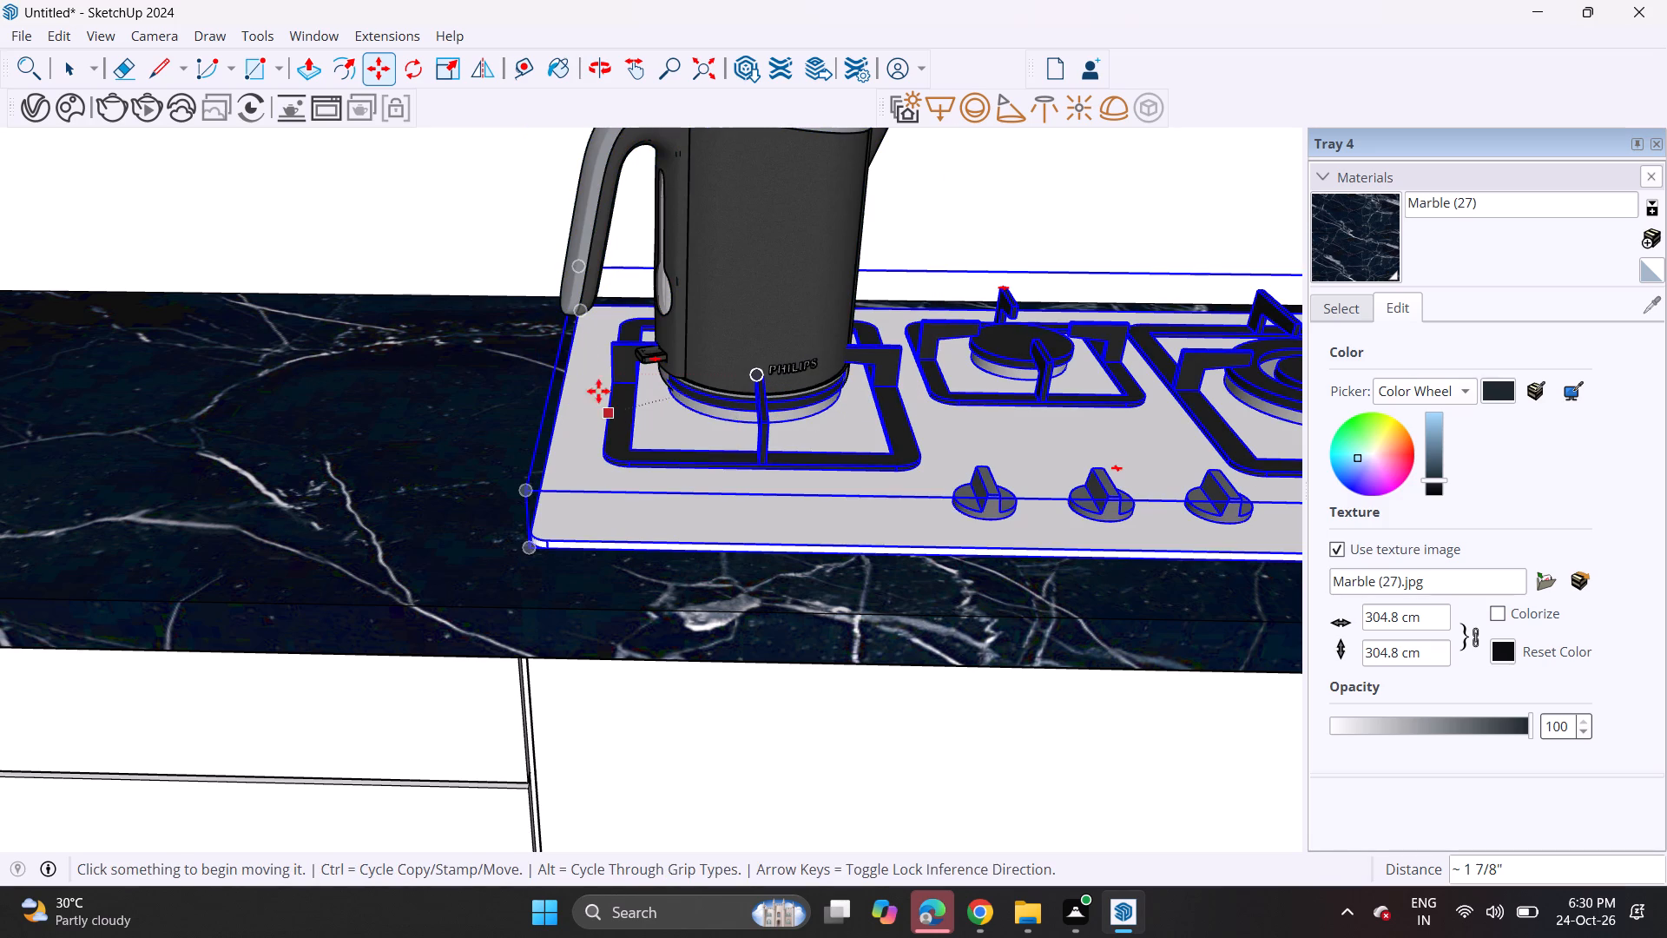
Scale the kettle on the hob down uniformly to about 0.86 from its upper spout-side corner.
key("space")
left_click(445, 233)
middle_click_drag(552, 508, 538, 389)
scroll(512, 337, "down", 11)
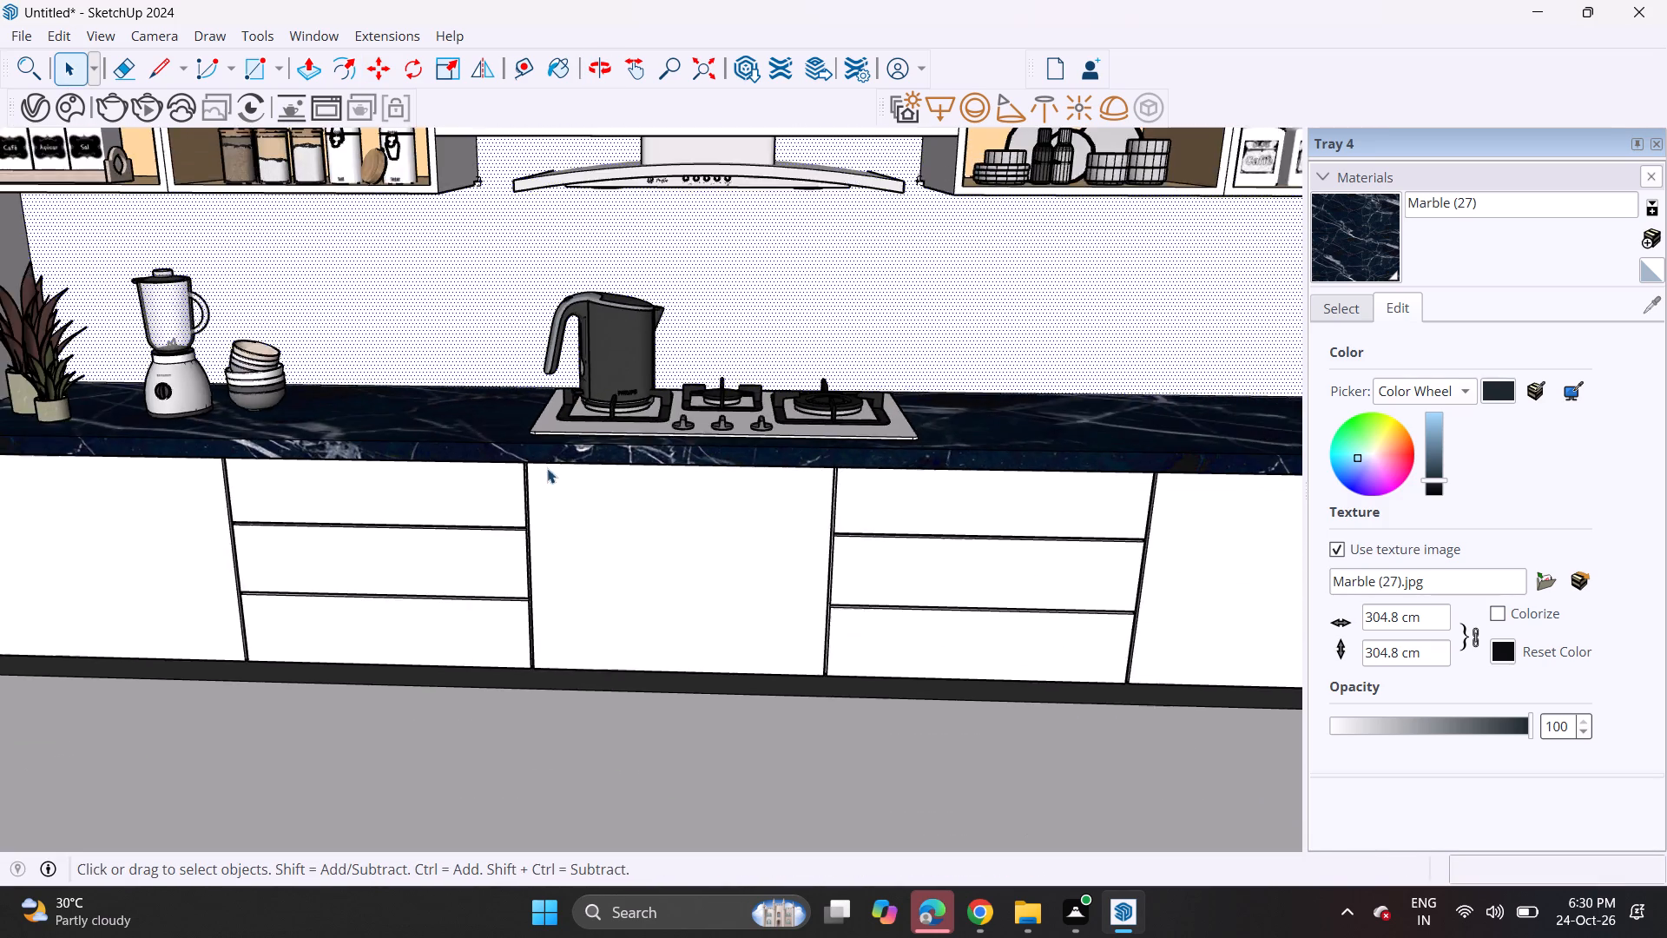
middle_click_drag(580, 471, 596, 403)
scroll(591, 368, "up", 1)
scroll(591, 367, "down", 6)
middle_click_drag(595, 446, 634, 373)
middle_click_drag(597, 395, 608, 474)
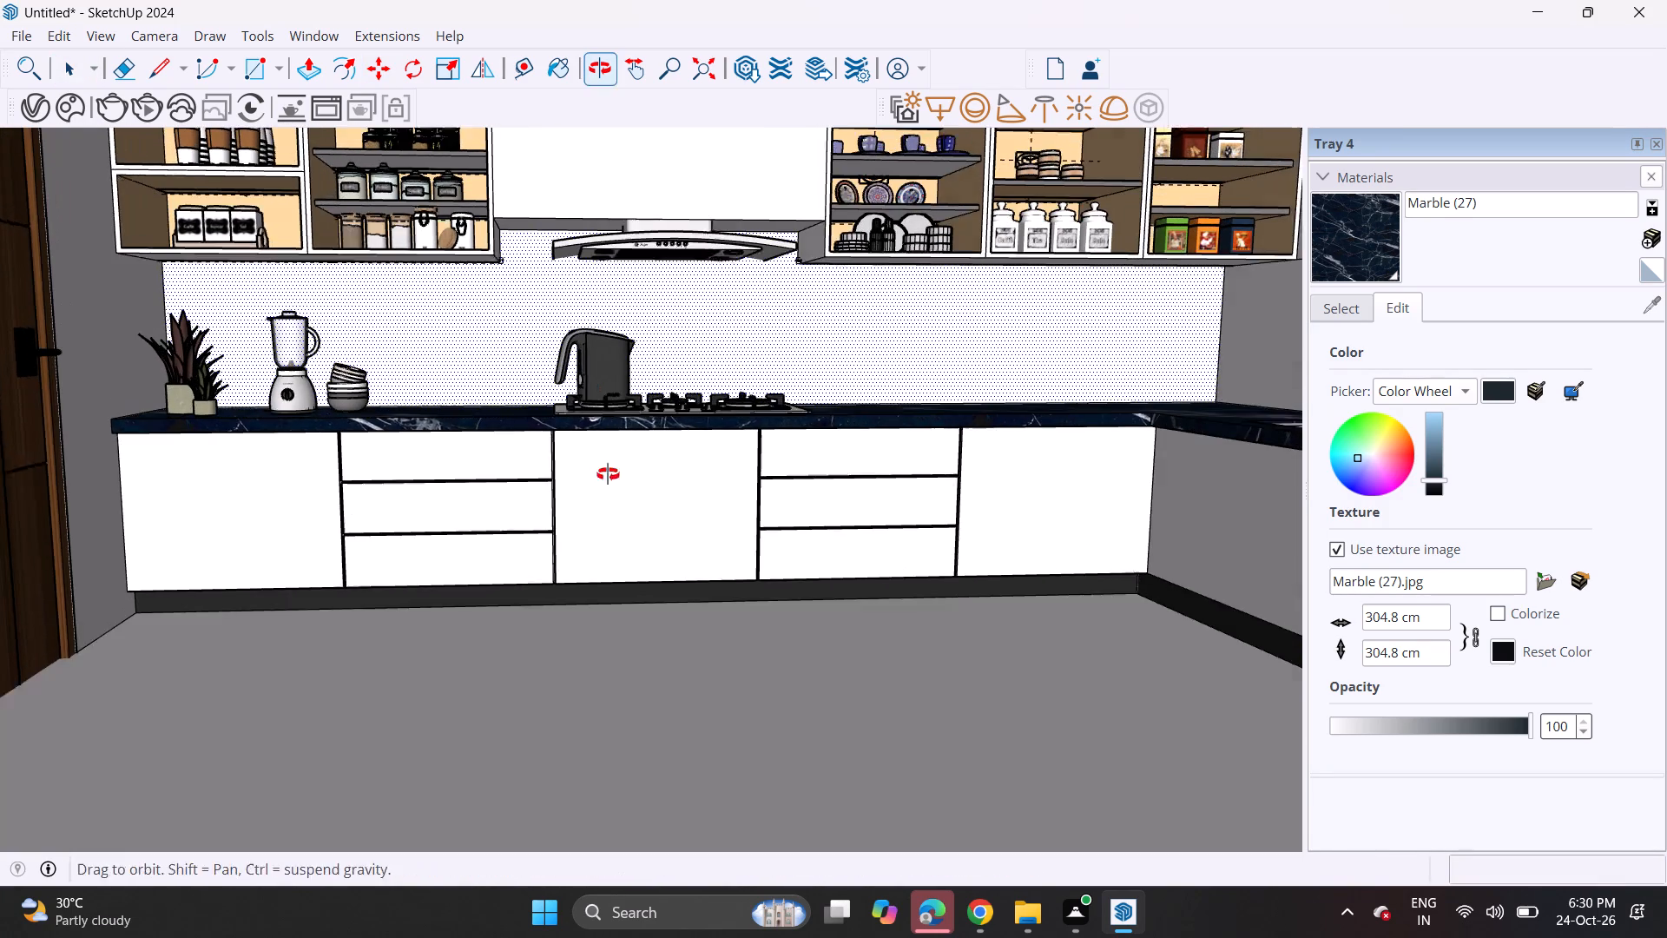
middle_click_drag(608, 474, 608, 476)
left_click(603, 386)
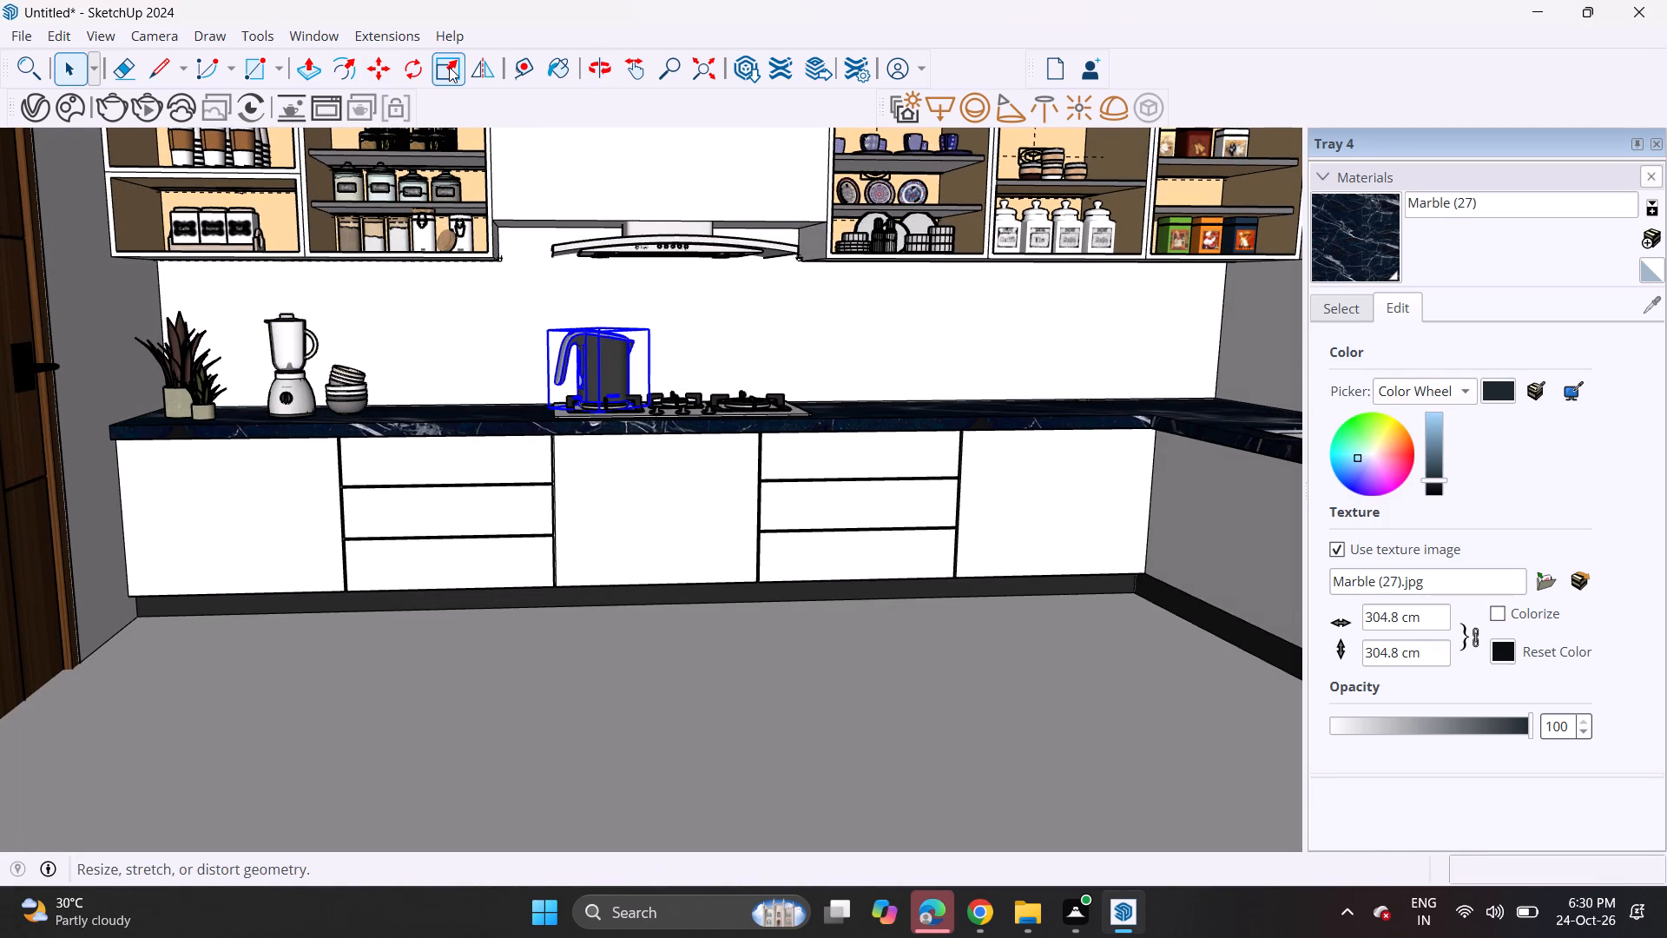
left_click(449, 67)
left_click(651, 324)
left_click(636, 341)
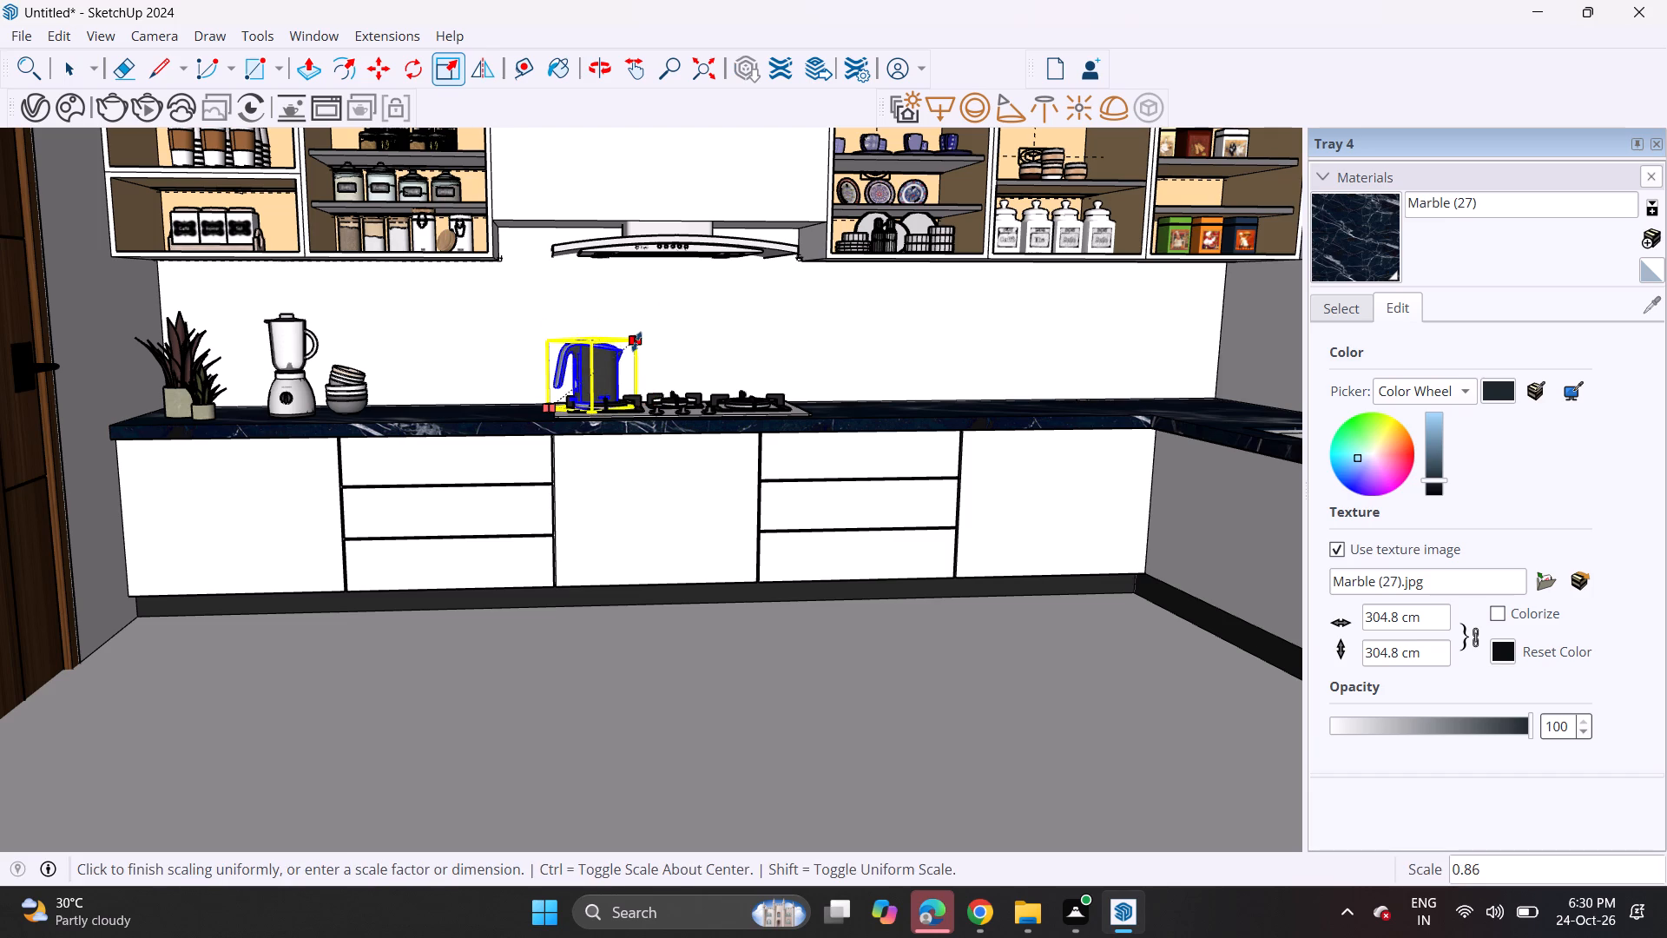
Scale the kettle down uniformly again by about 0.73 from its upper handle-side corner, and deselect it.
left_click(550, 340)
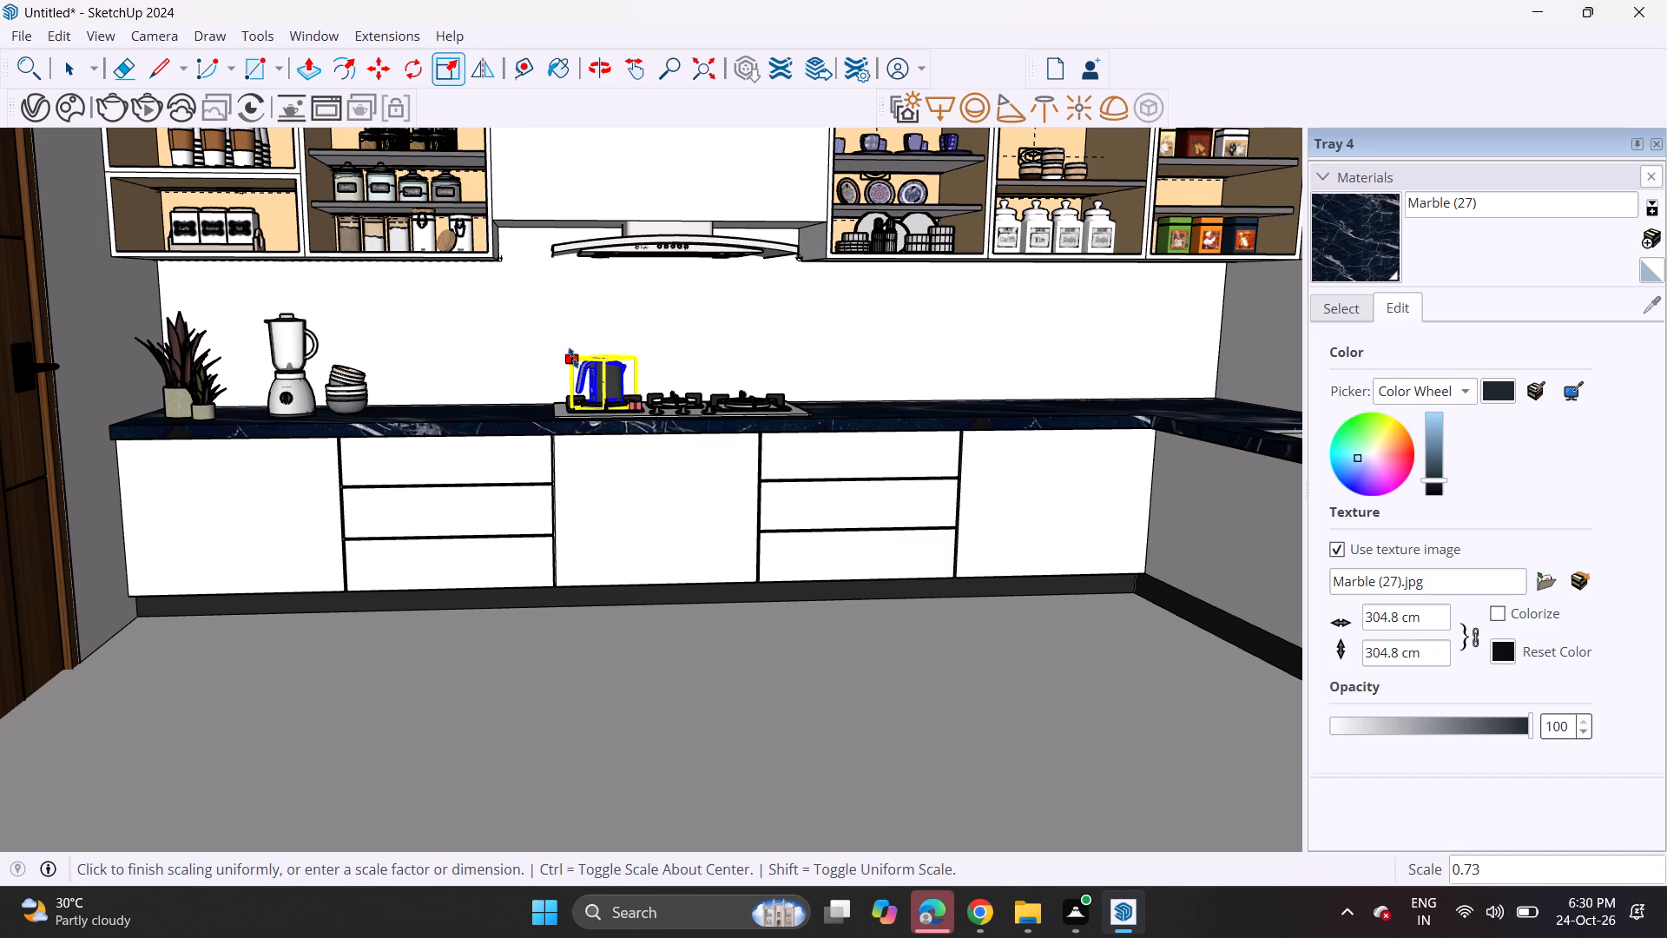
left_click(568, 357)
key("space")
left_click(684, 349)
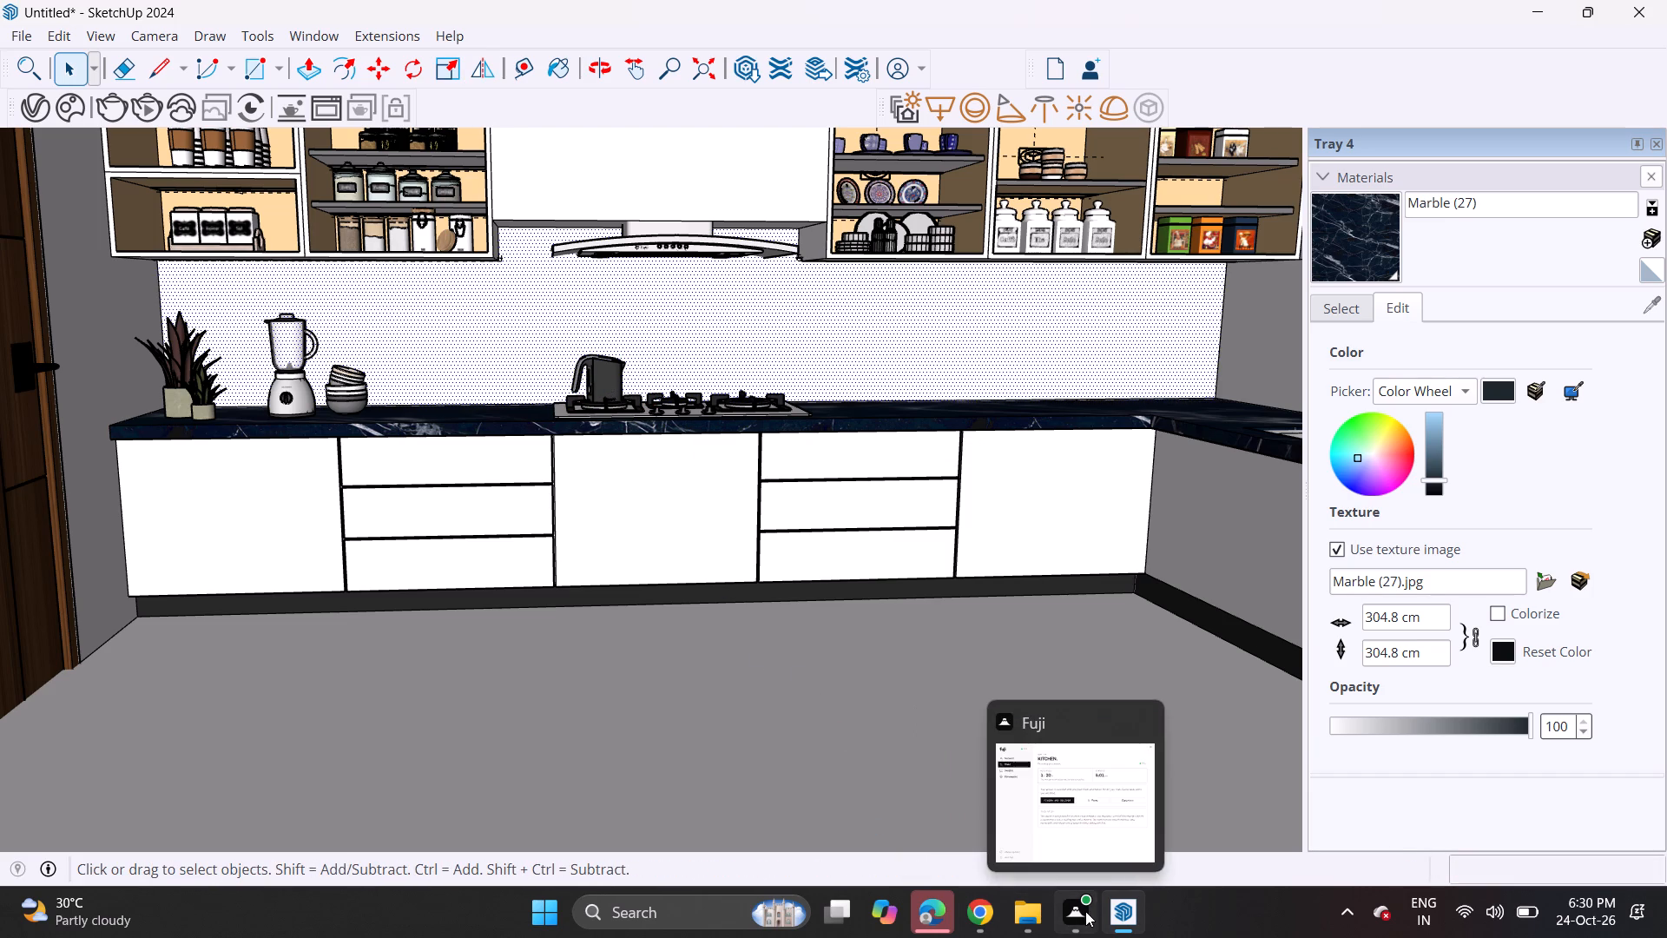
Switch to 3D Warehouse in Chrome, search the models for RICE BOWL and look through the results.
left_click(996, 918)
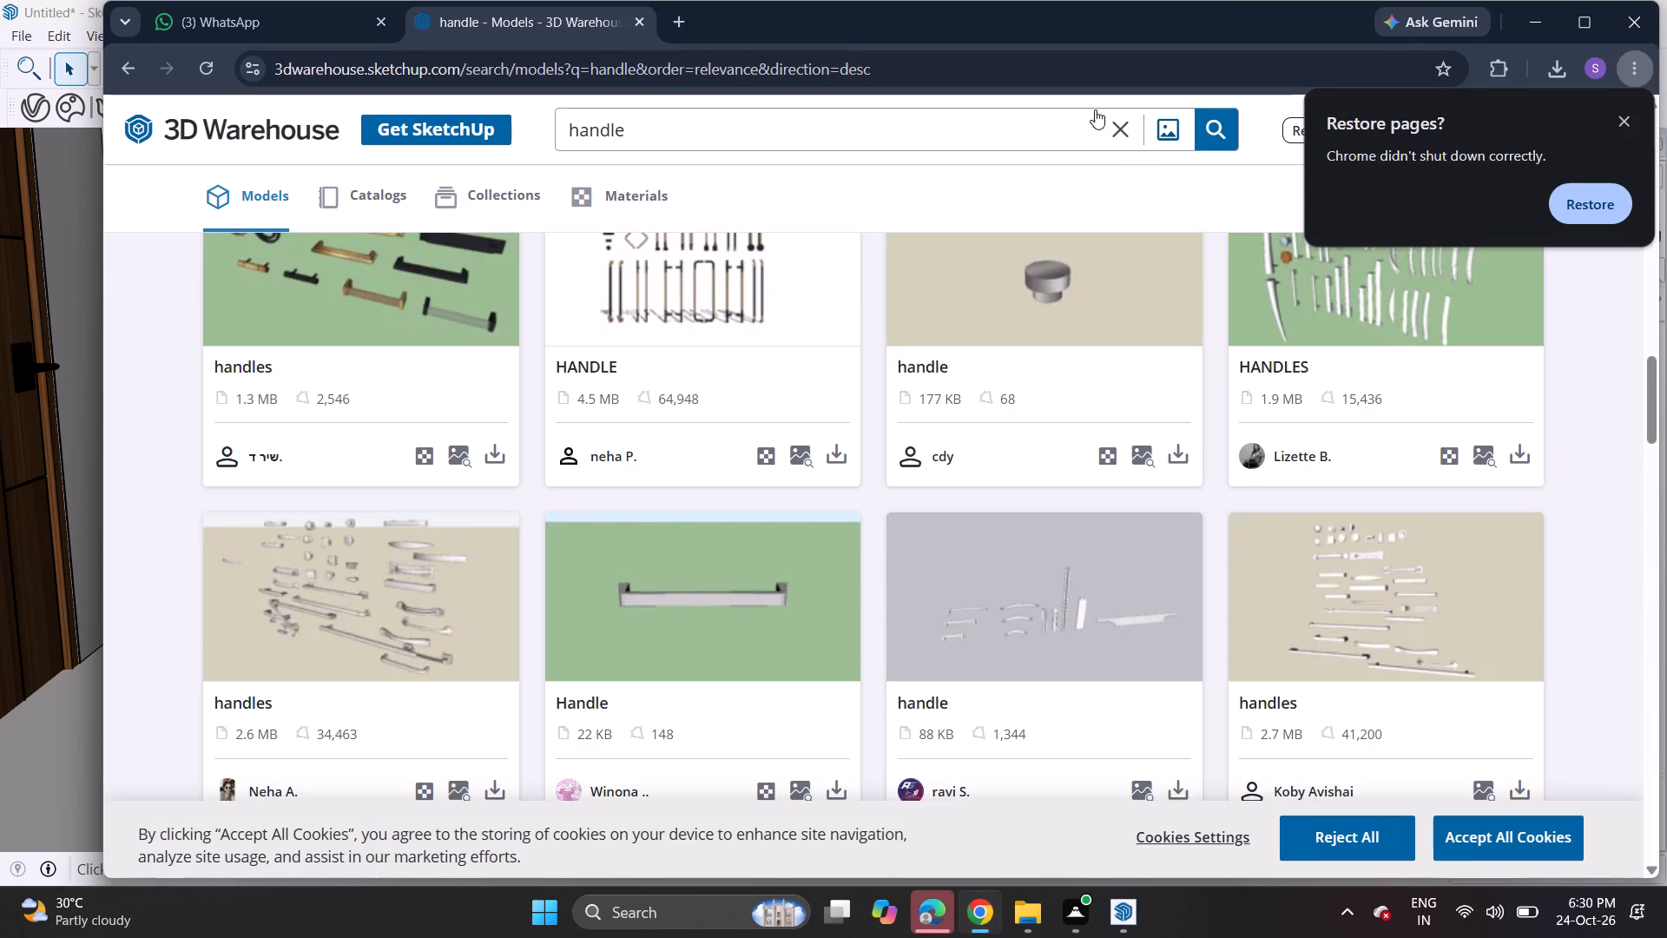
left_click(1120, 137)
key("r")
type("ICE BO")
type("WL")
key("Return")
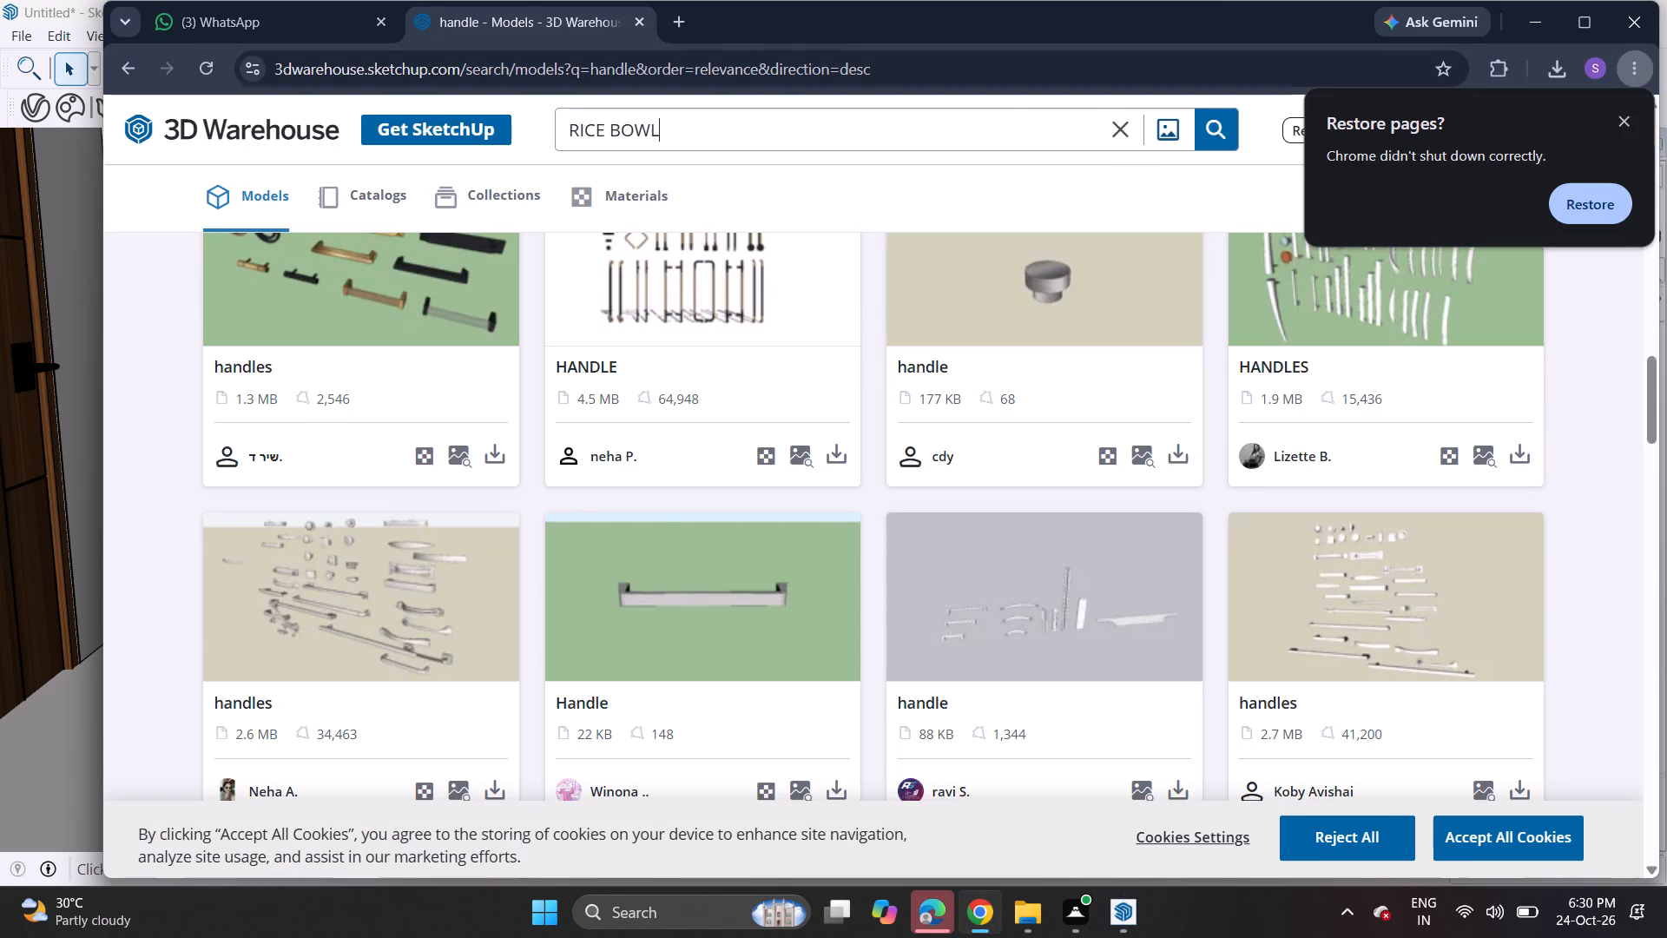
scroll(1001, 380, "up", 5)
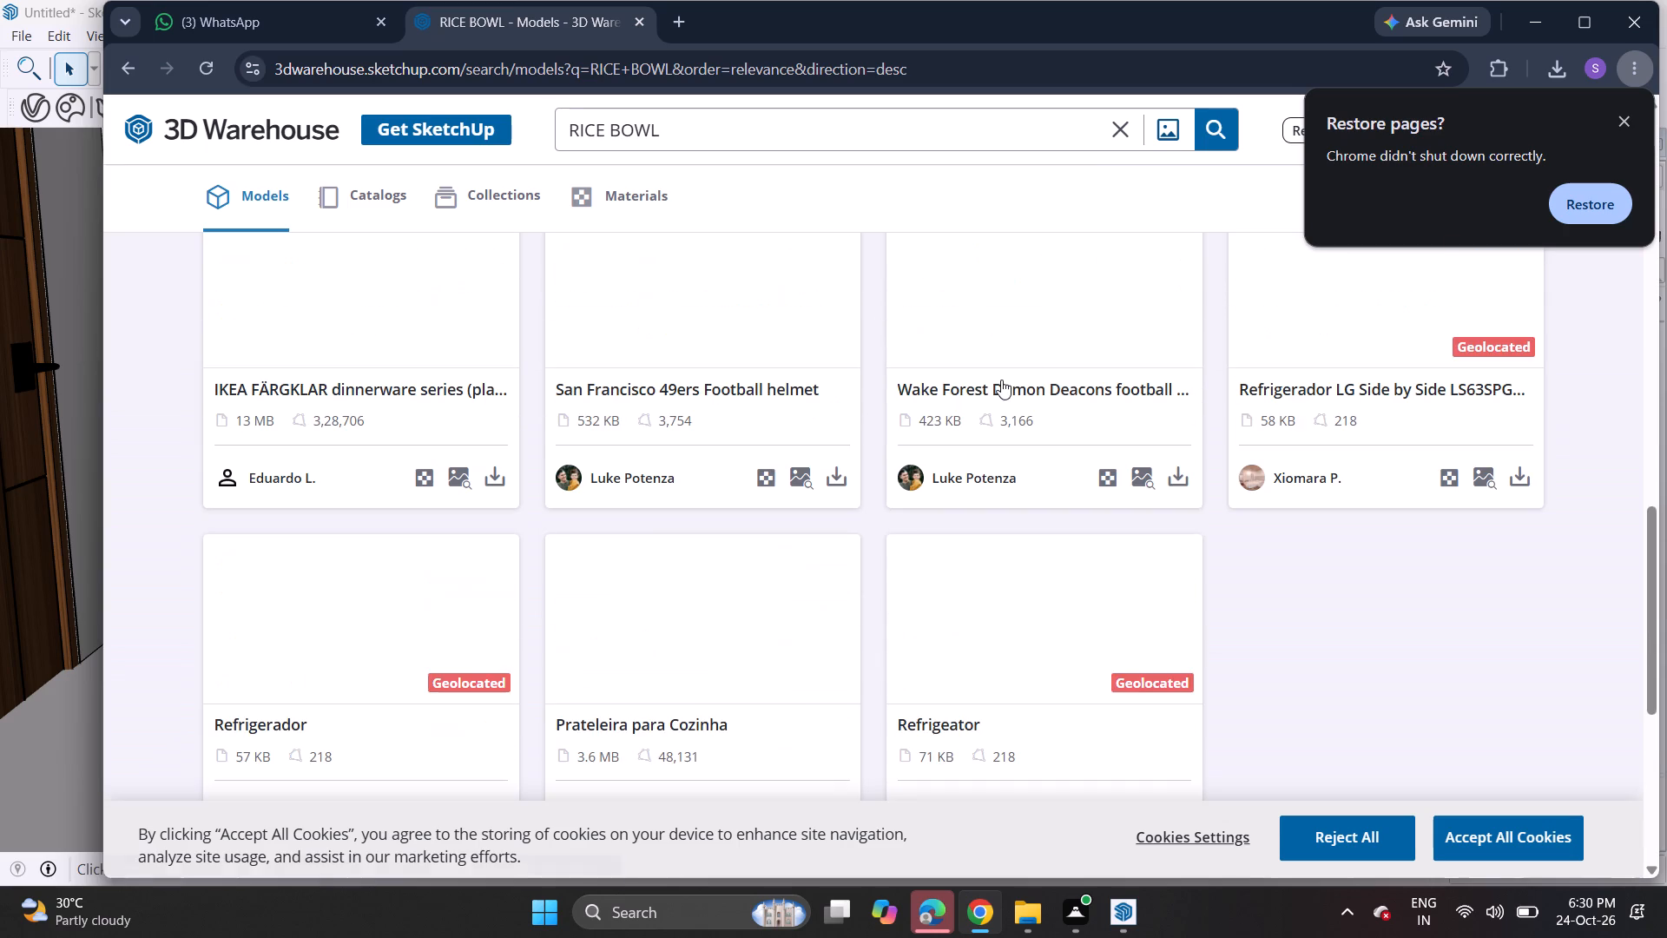
scroll(940, 482, "up", 10)
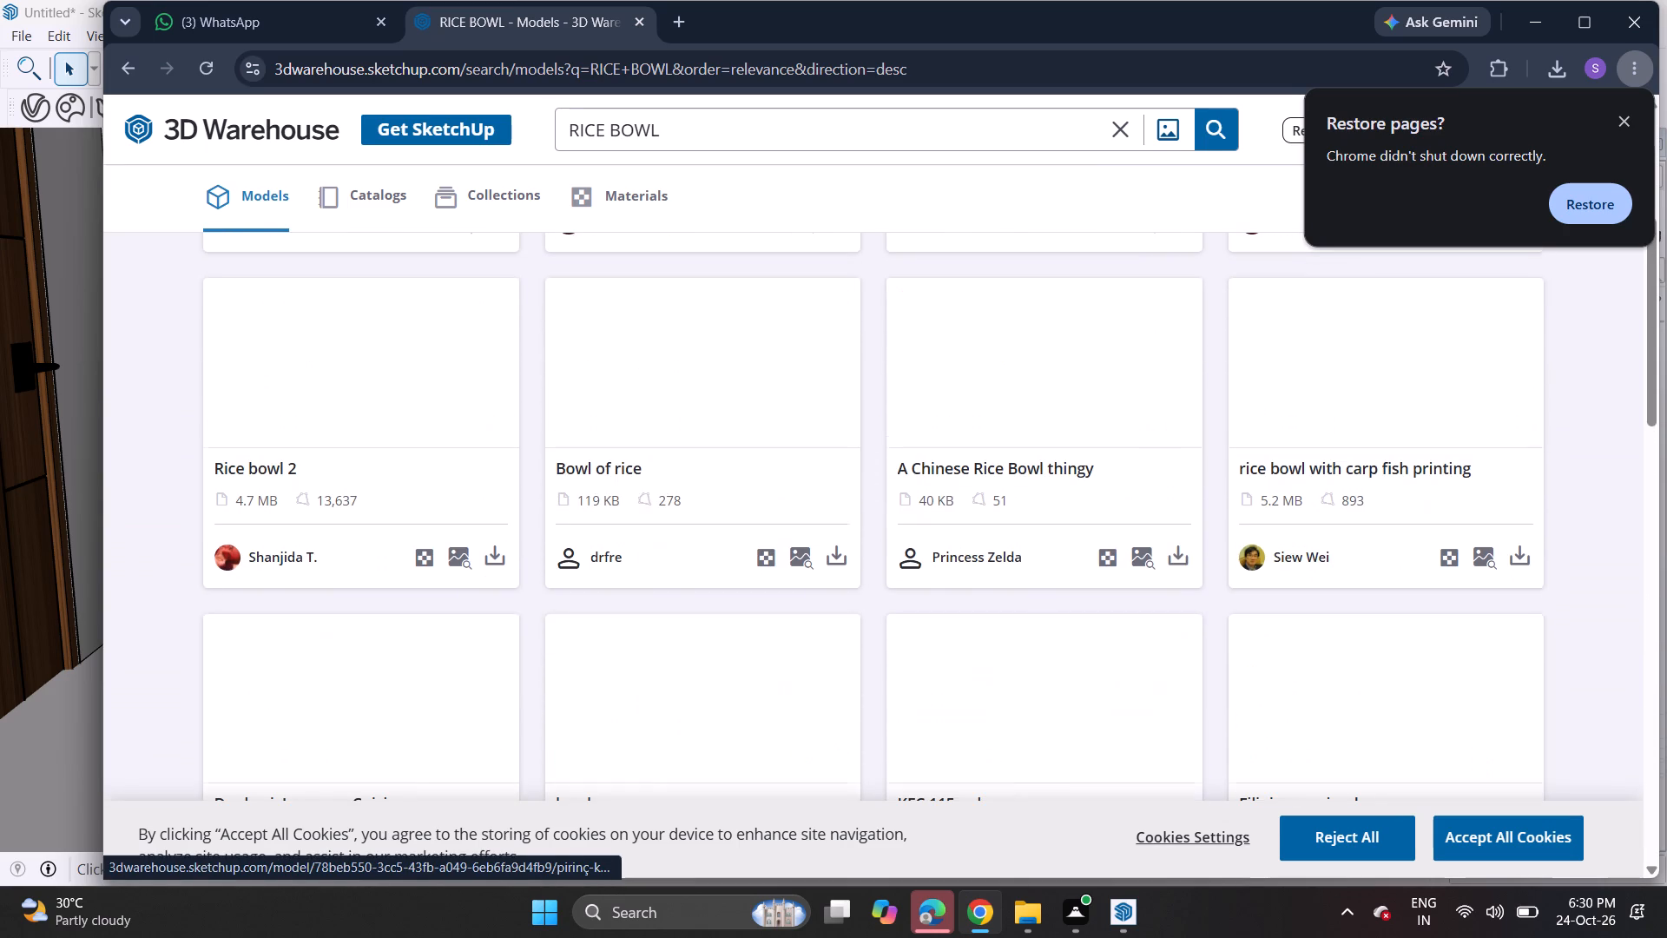
scroll(939, 480, "up", 9)
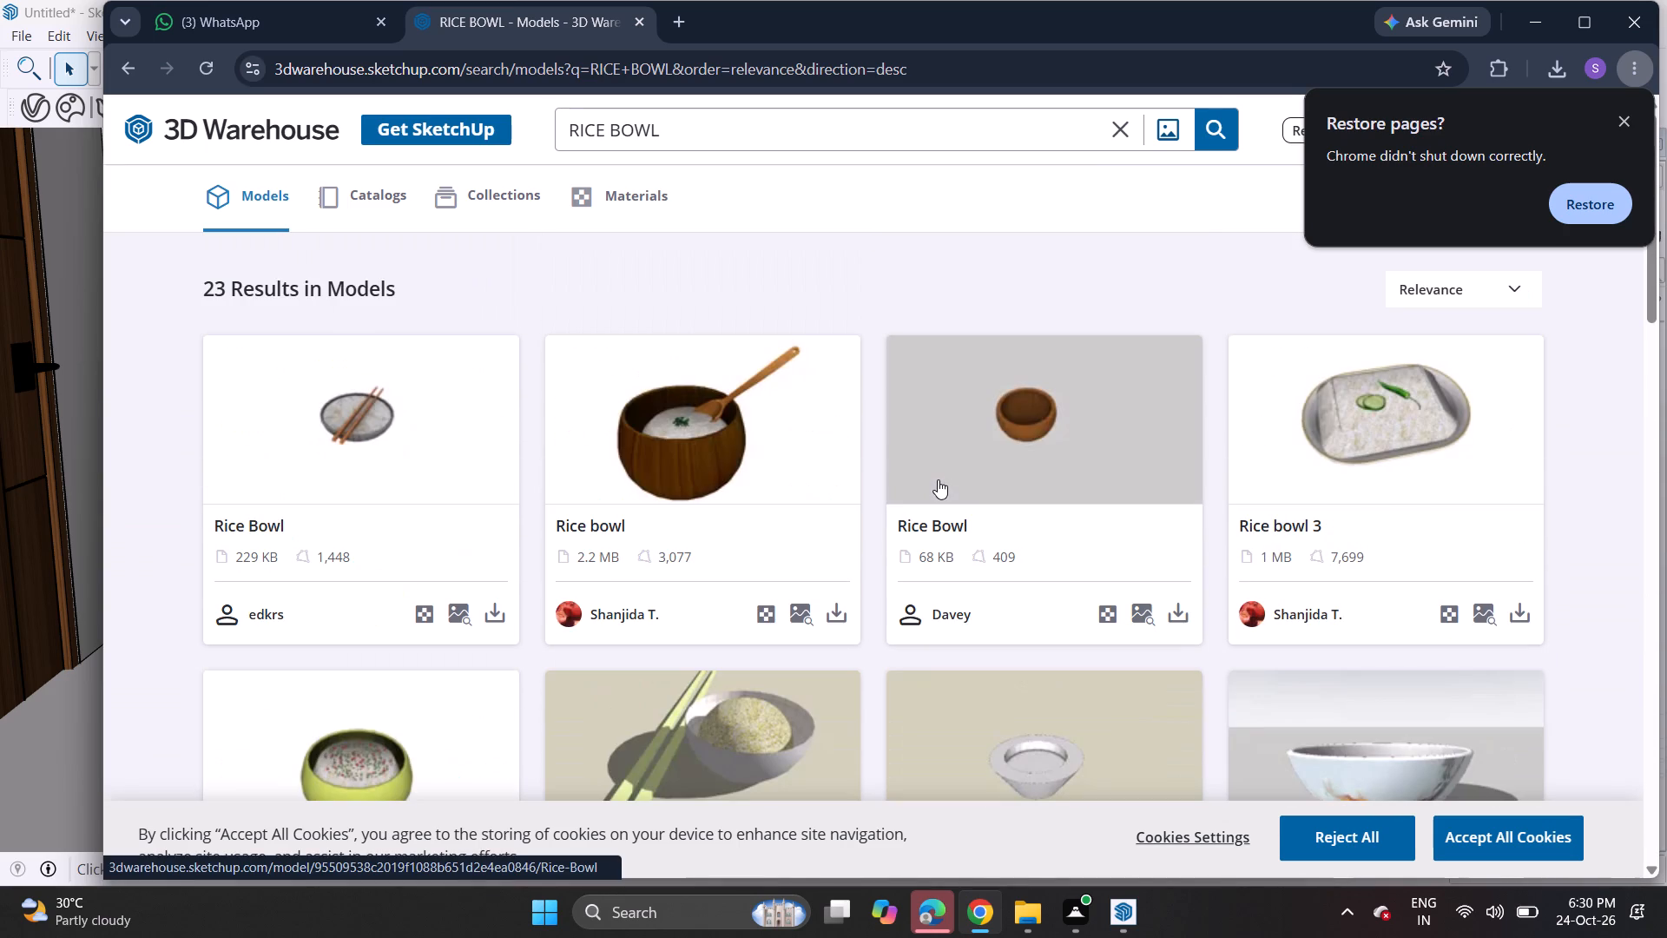
scroll(938, 479, "down", 4)
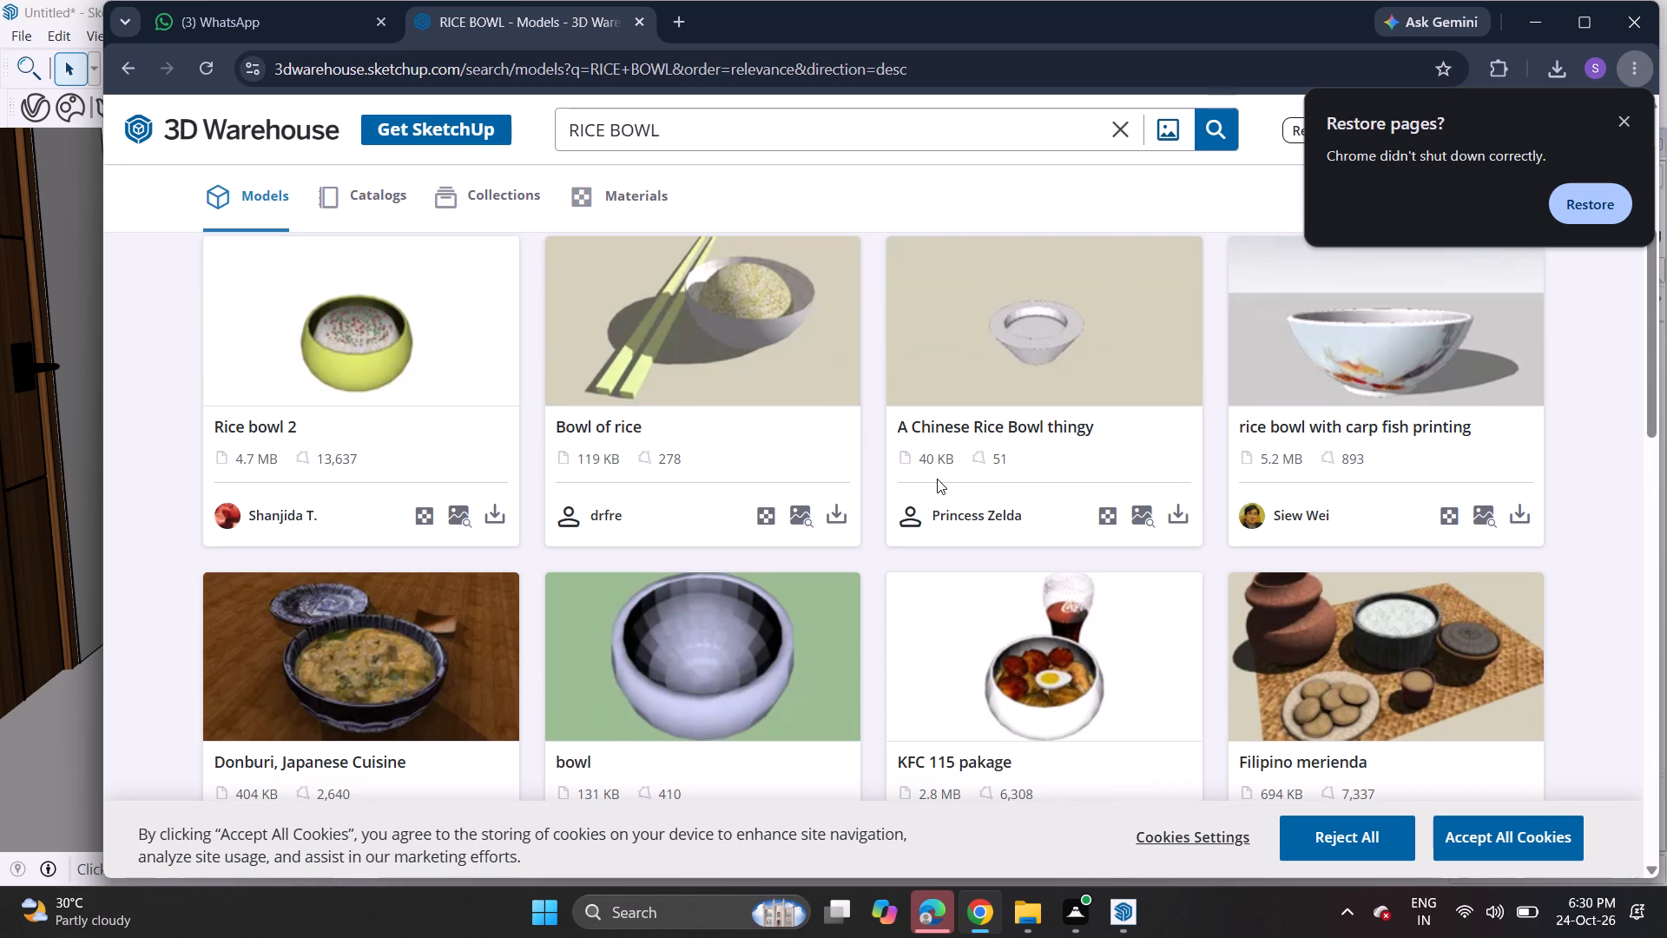
scroll(928, 484, "up", 8)
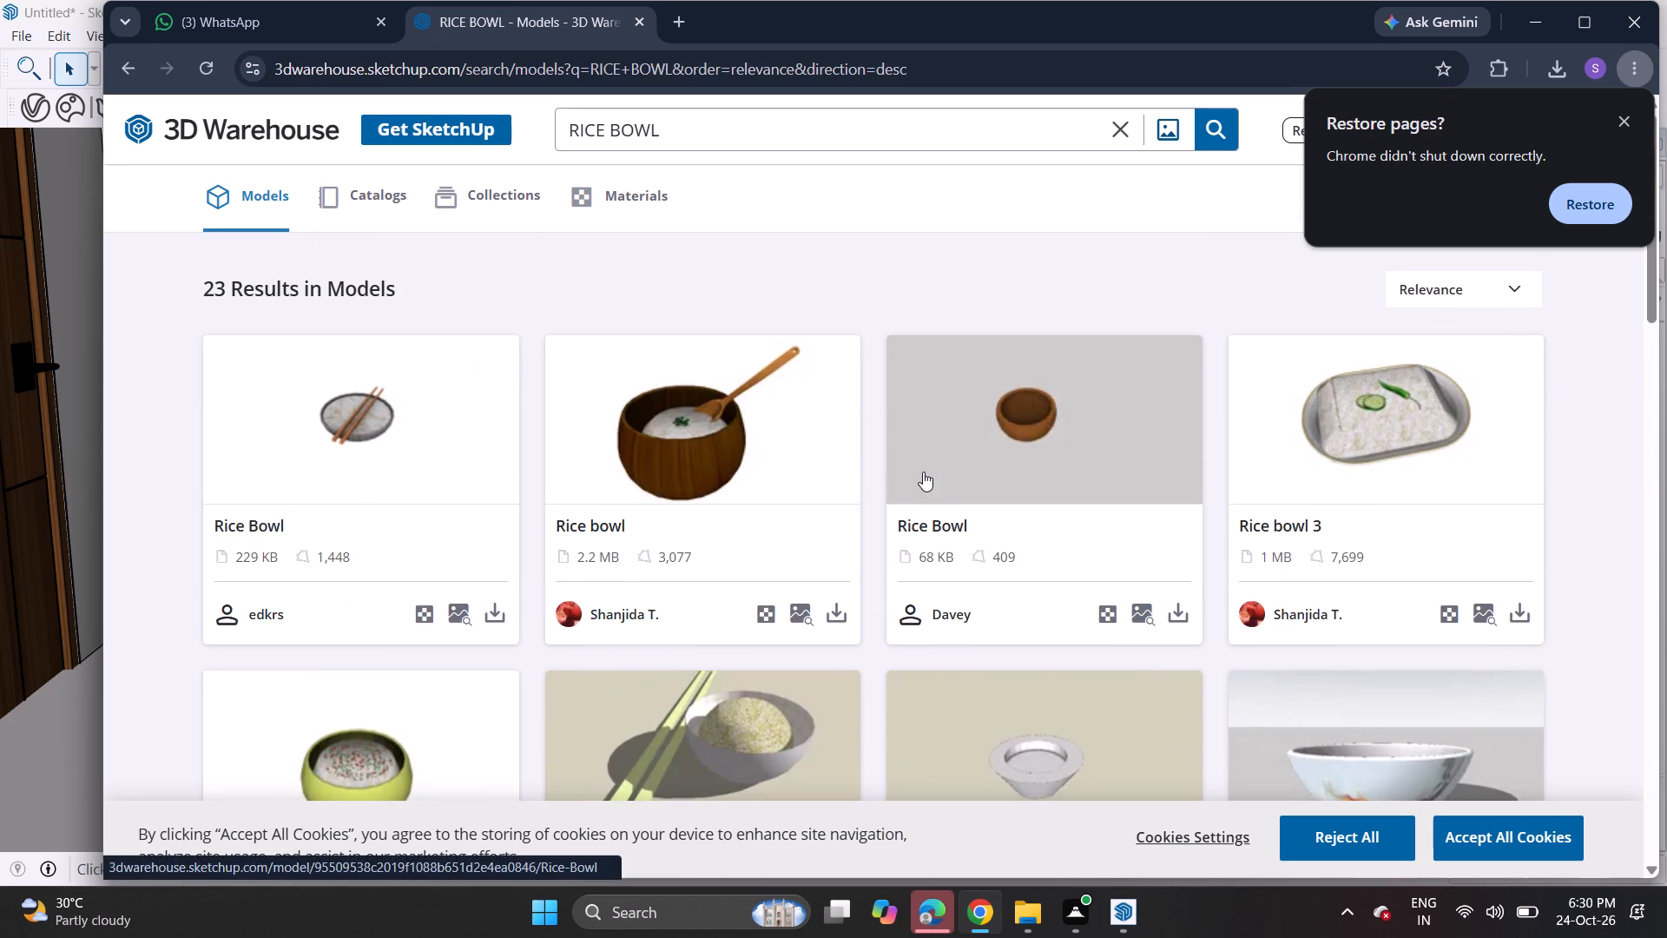
Search the models for RICE COOKER and look through the results for a pot that suits the hob.
left_click(1119, 128)
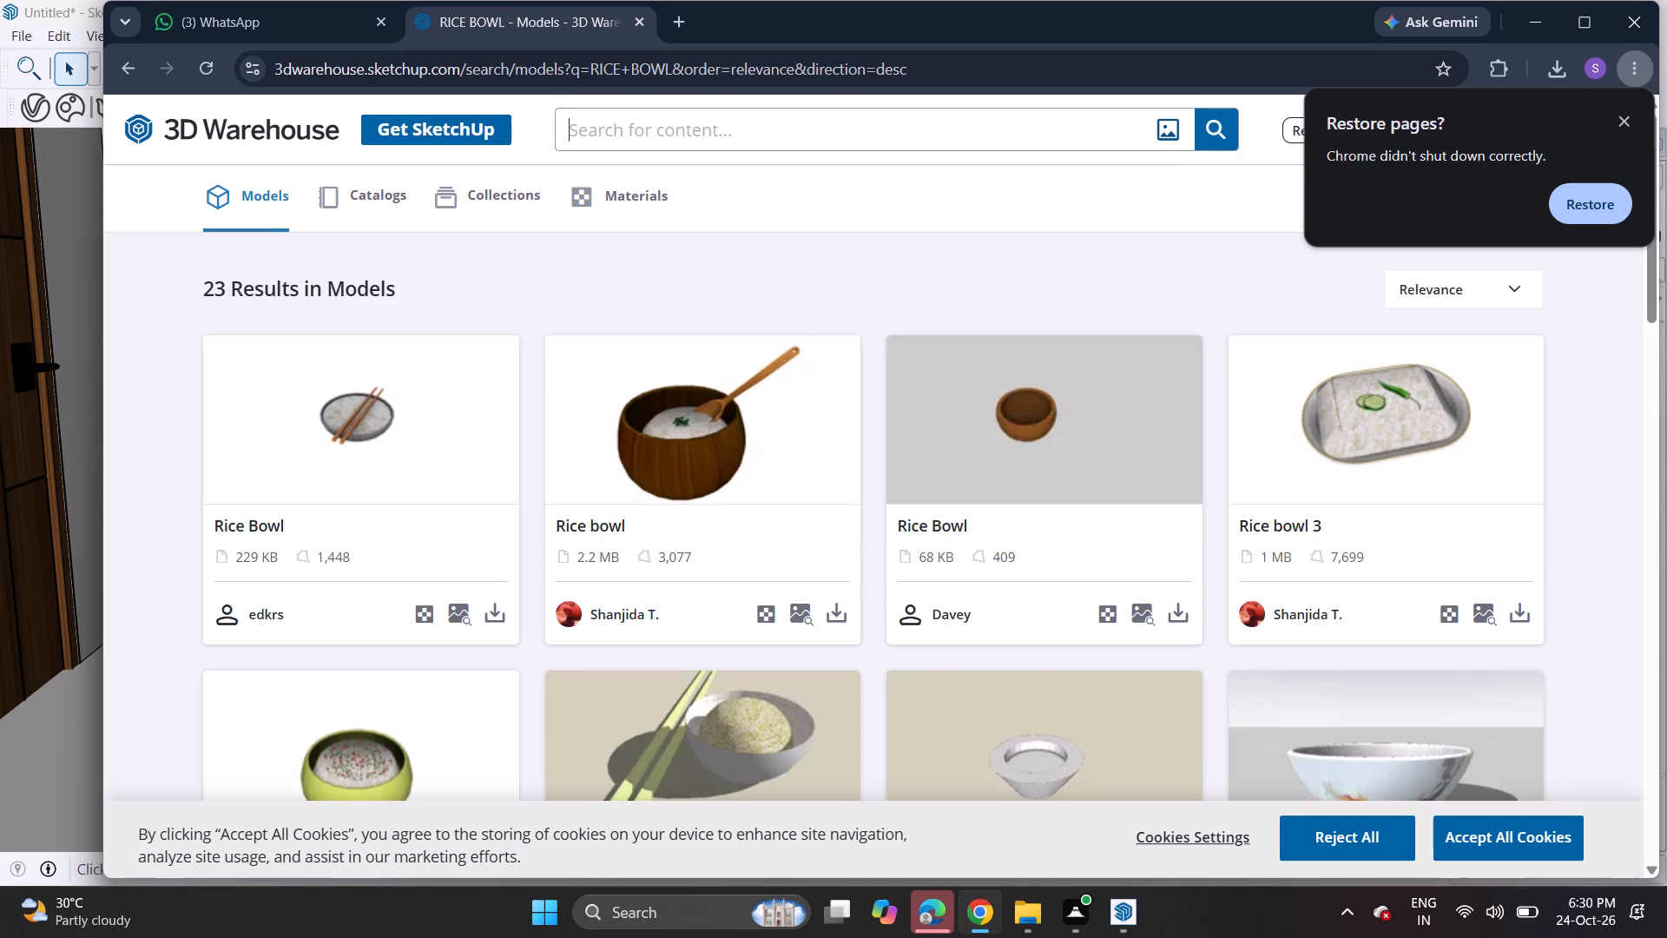
type("RICE COOKER")
key("Return")
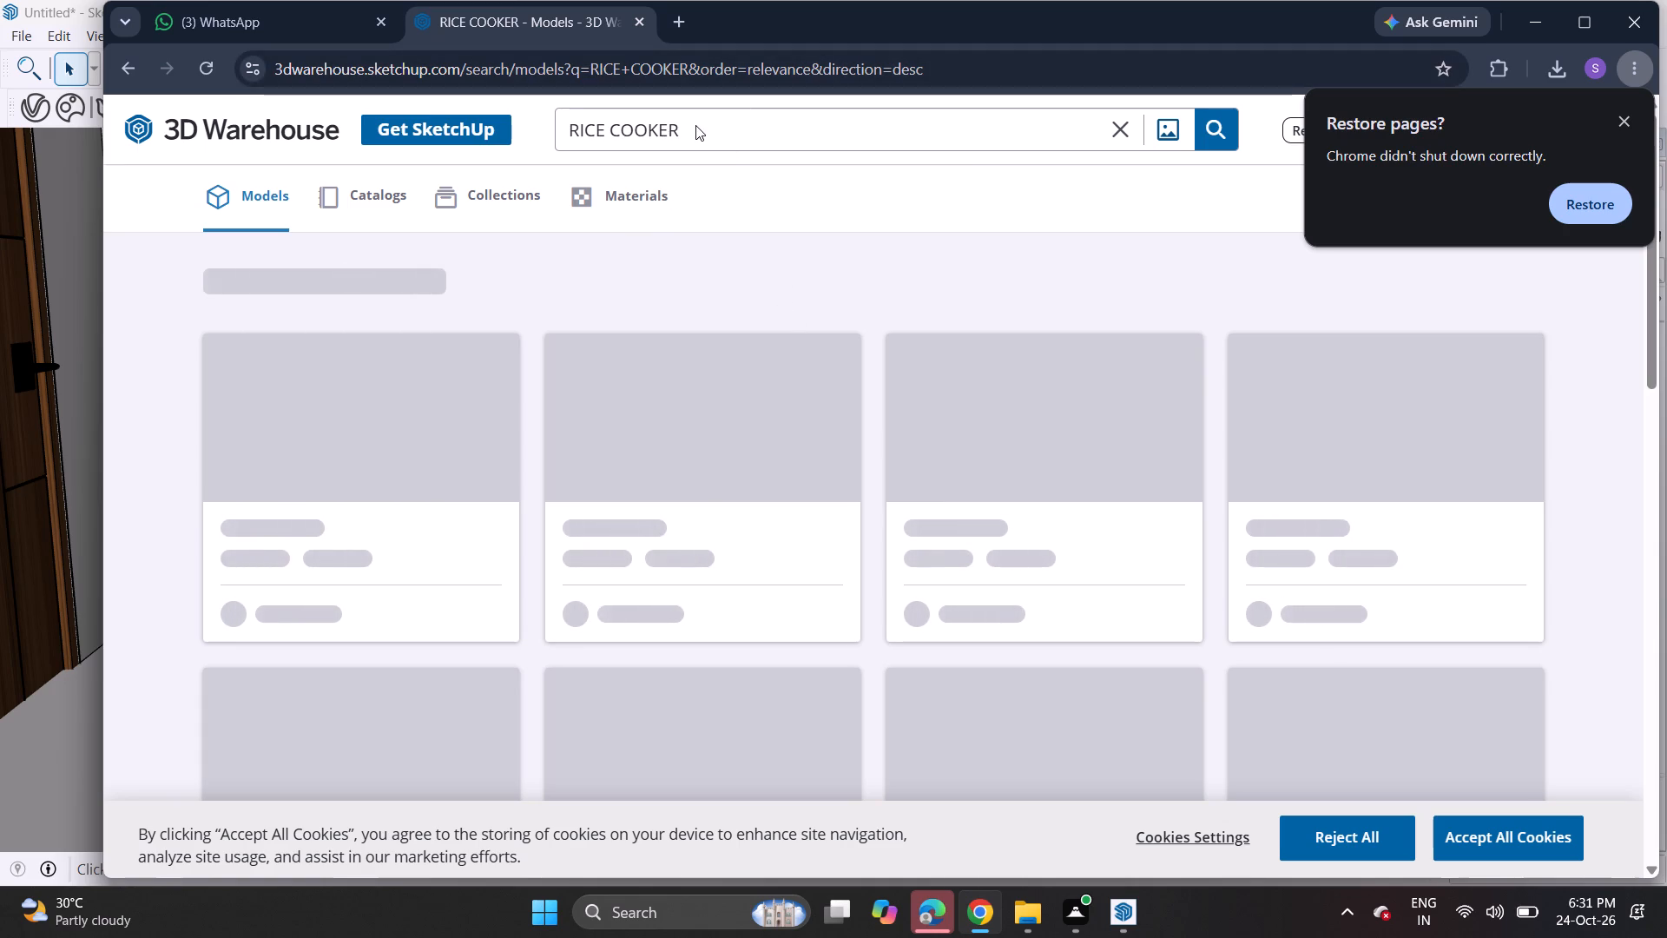
scroll(644, 441, "down", 1)
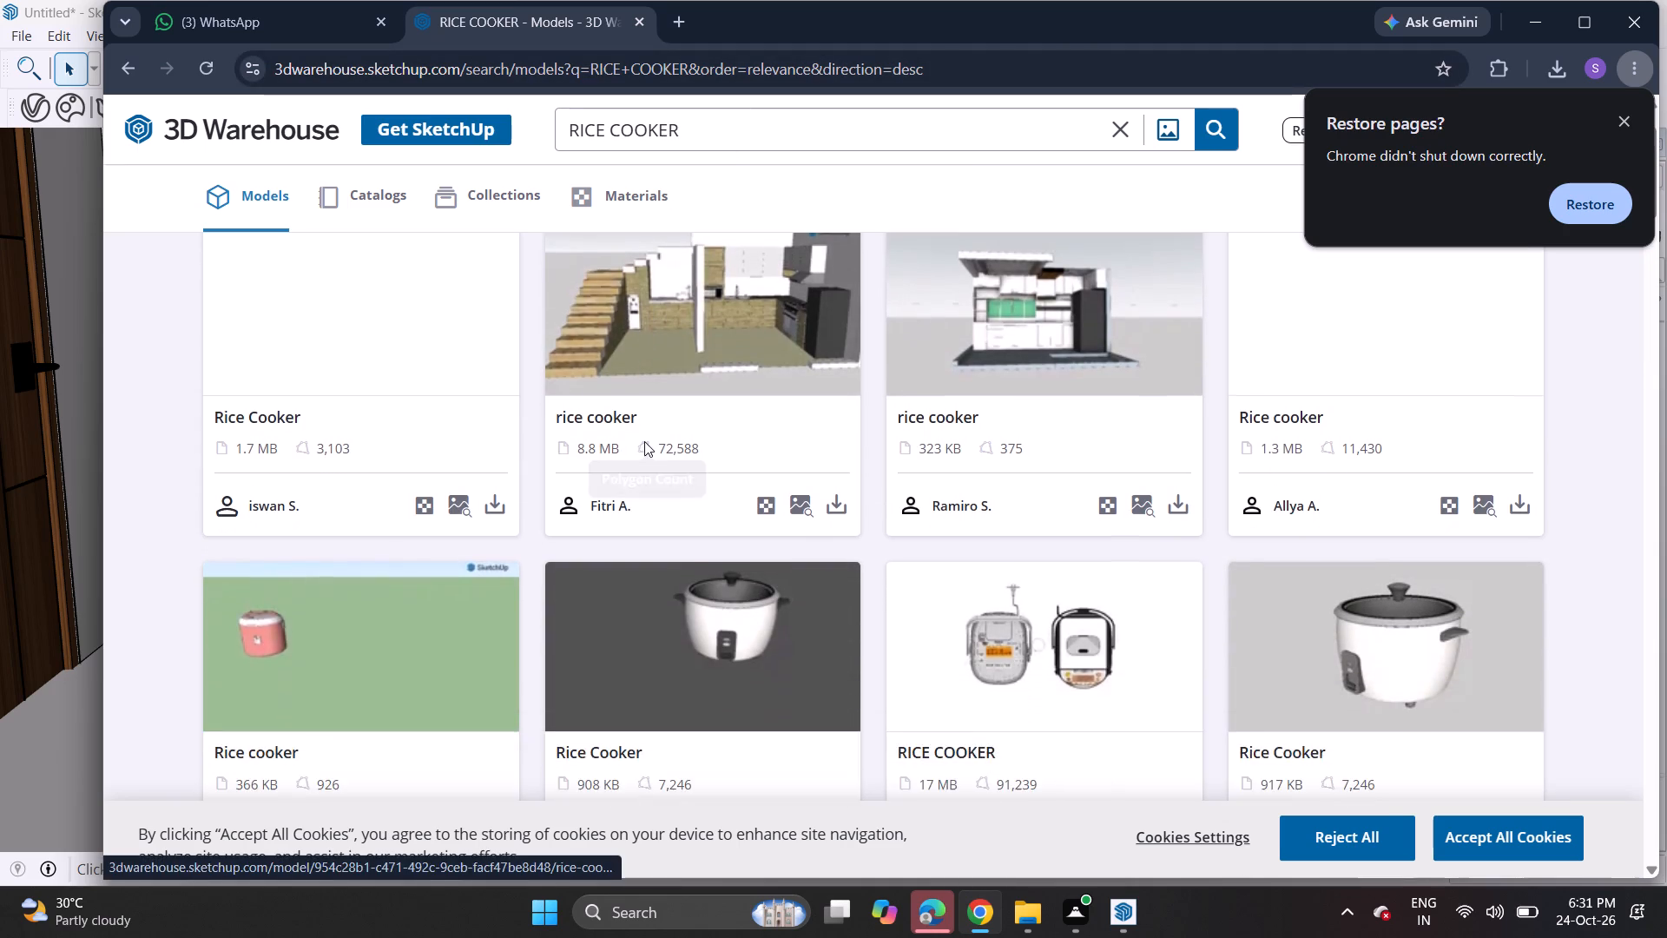
scroll(644, 441, "down", 4)
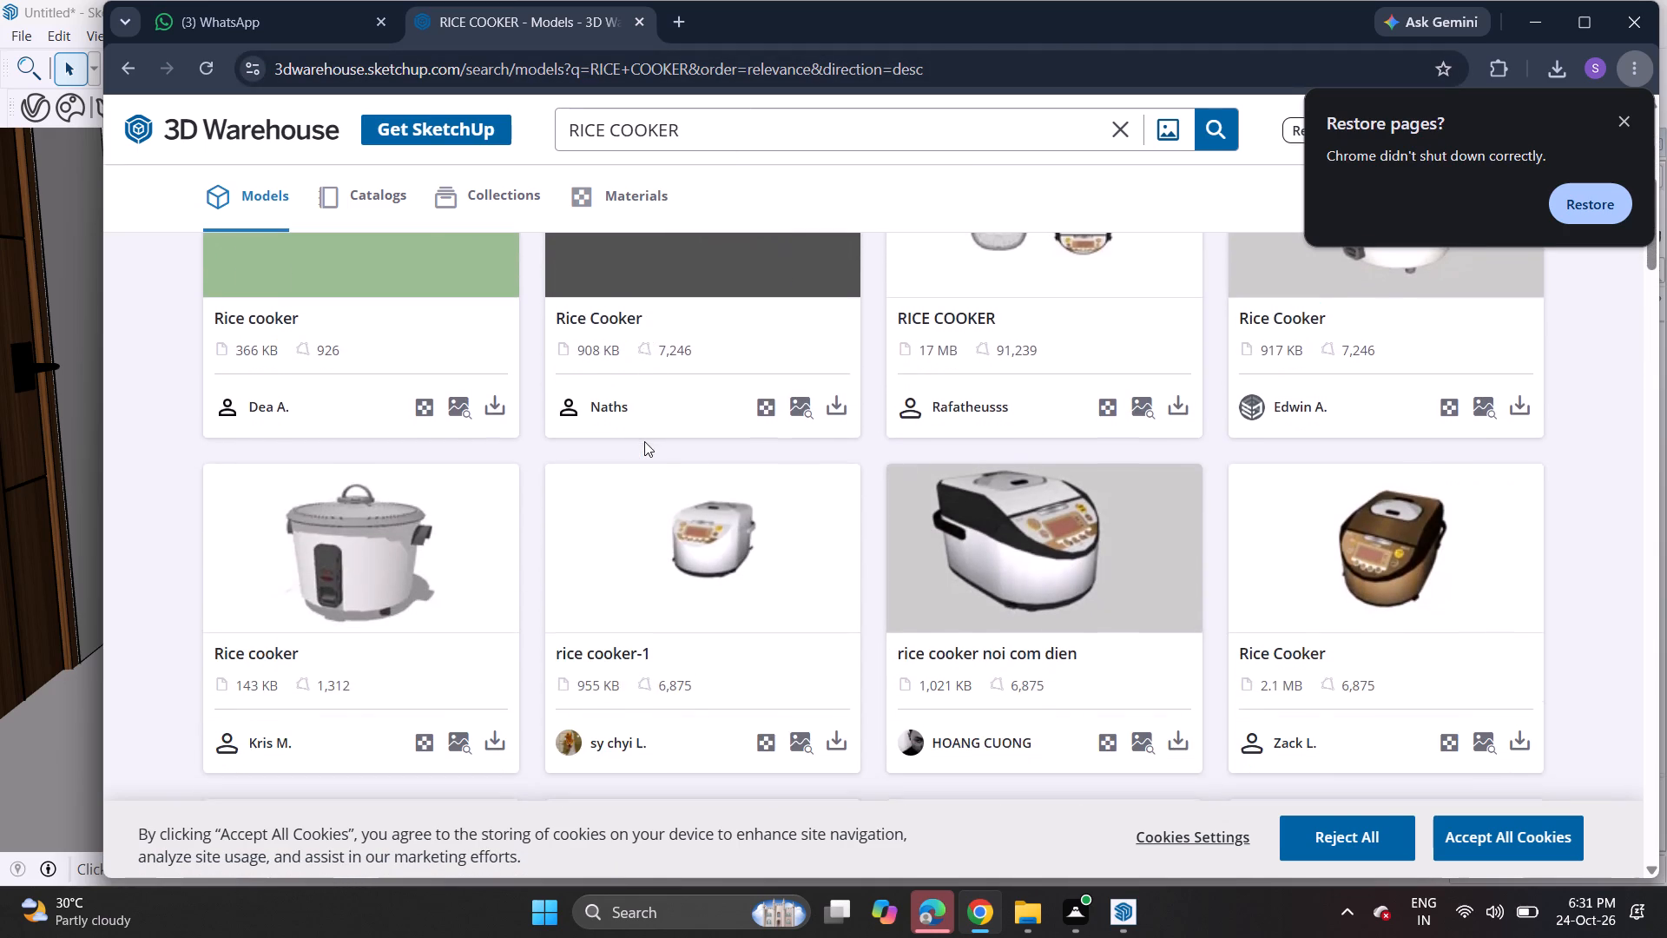
scroll(644, 441, "down", 8)
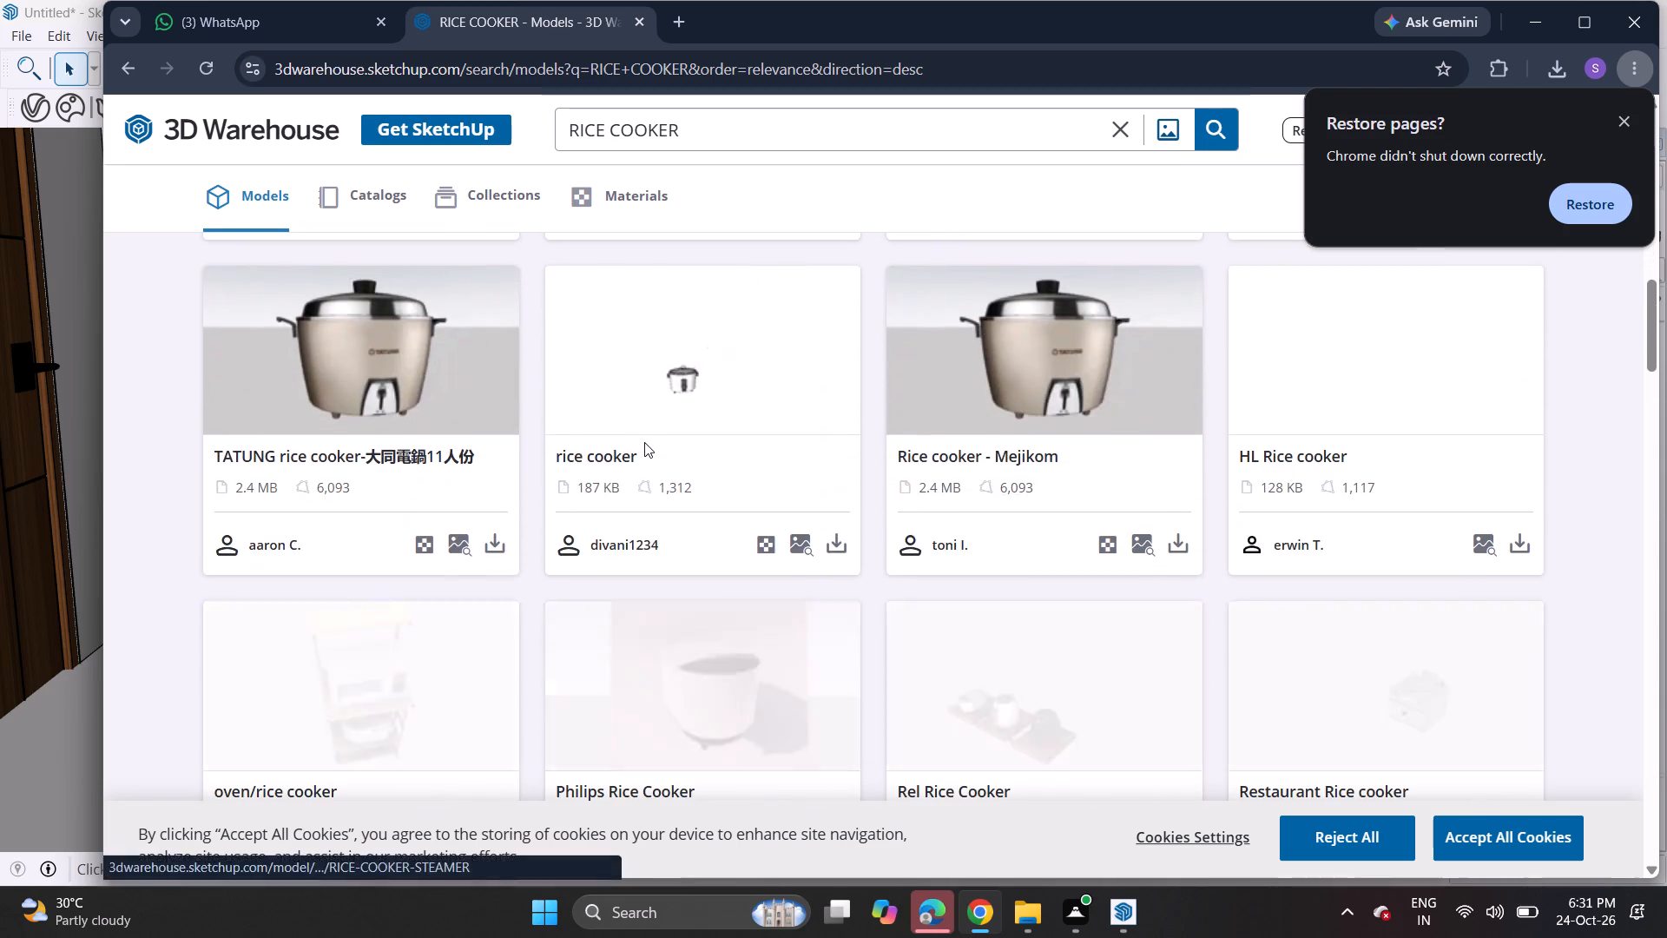
scroll(644, 442, "down", 6)
scroll(644, 442, "up", 1)
scroll(644, 442, "down", 5)
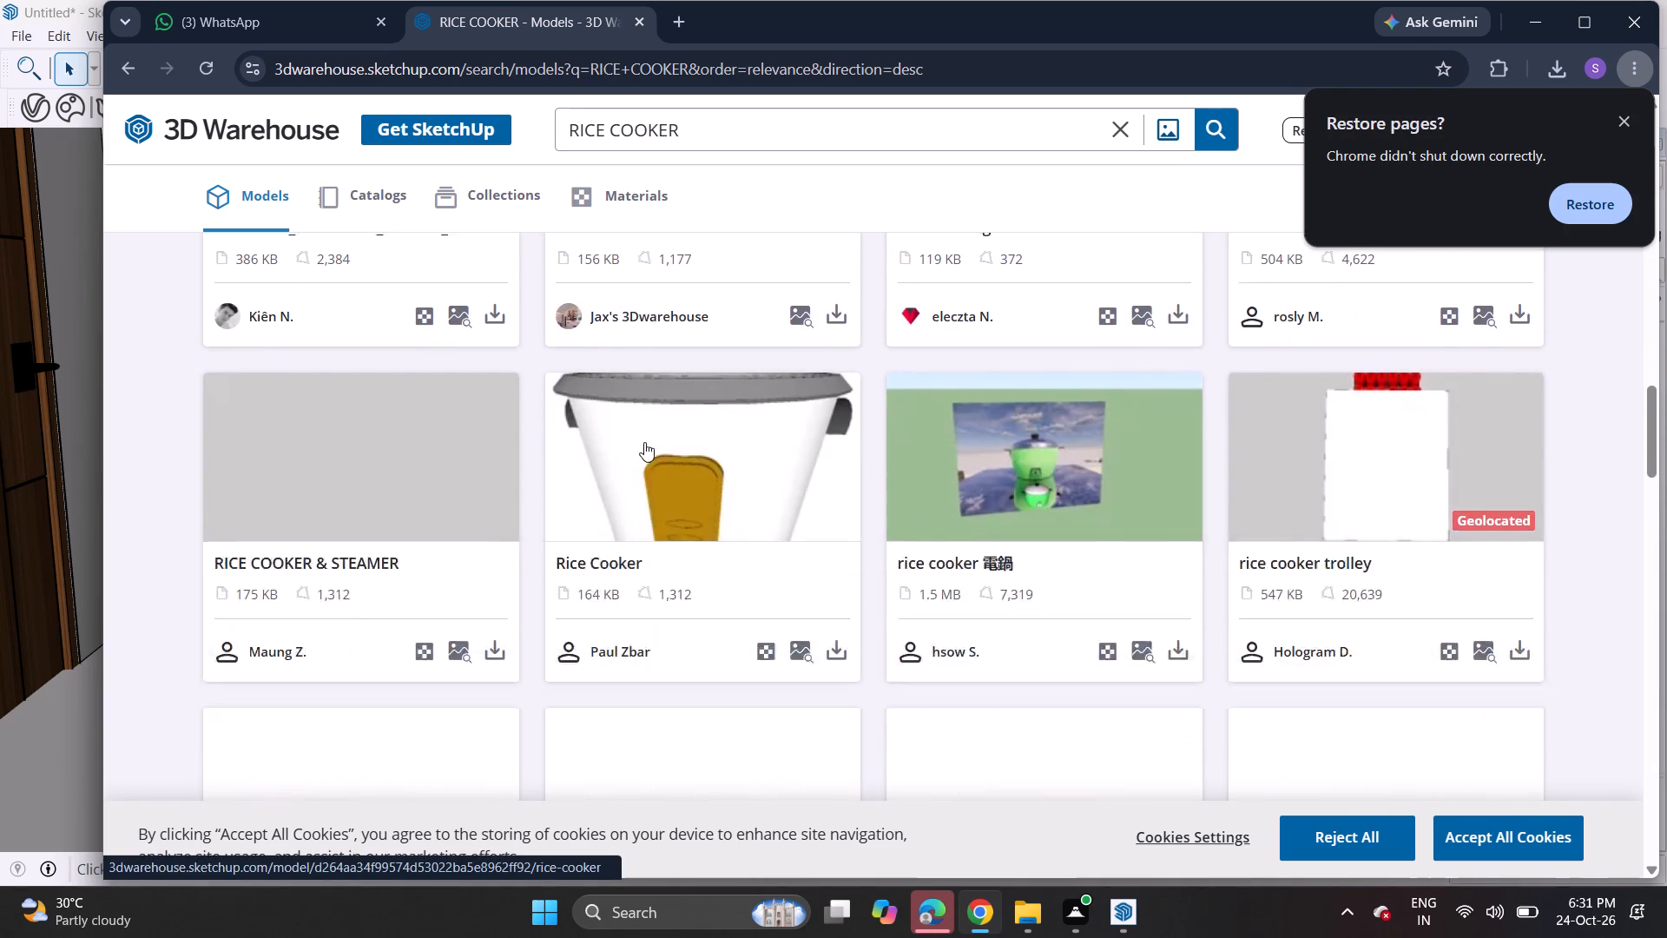
scroll(644, 444, "down", 3)
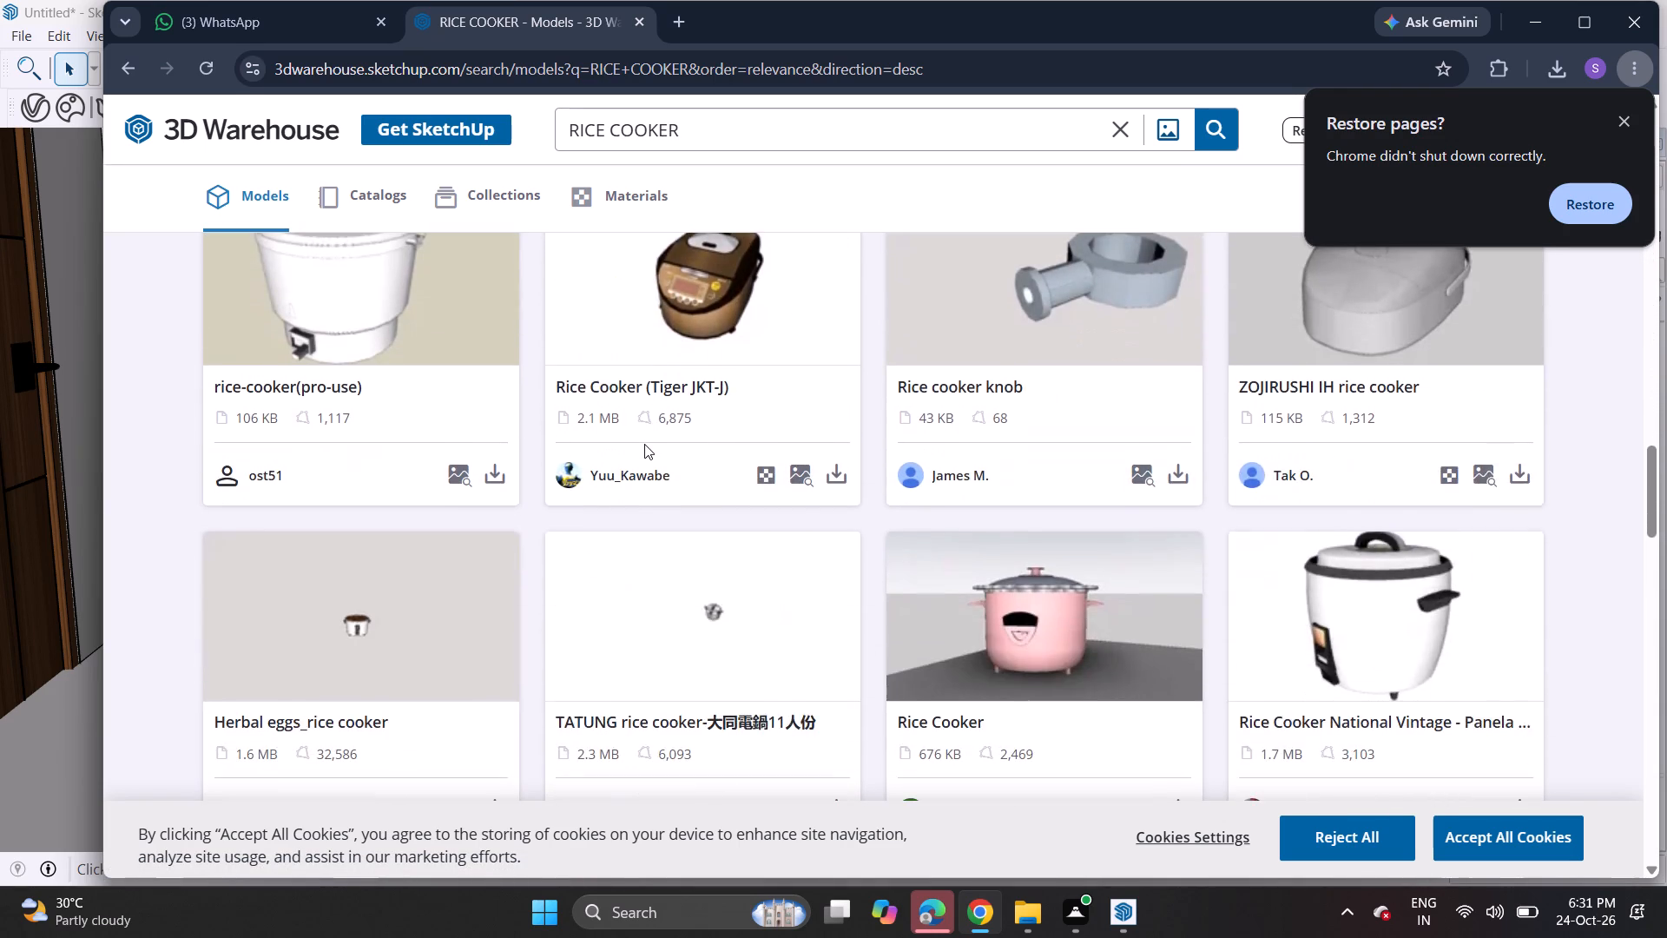
scroll(644, 444, "down", 6)
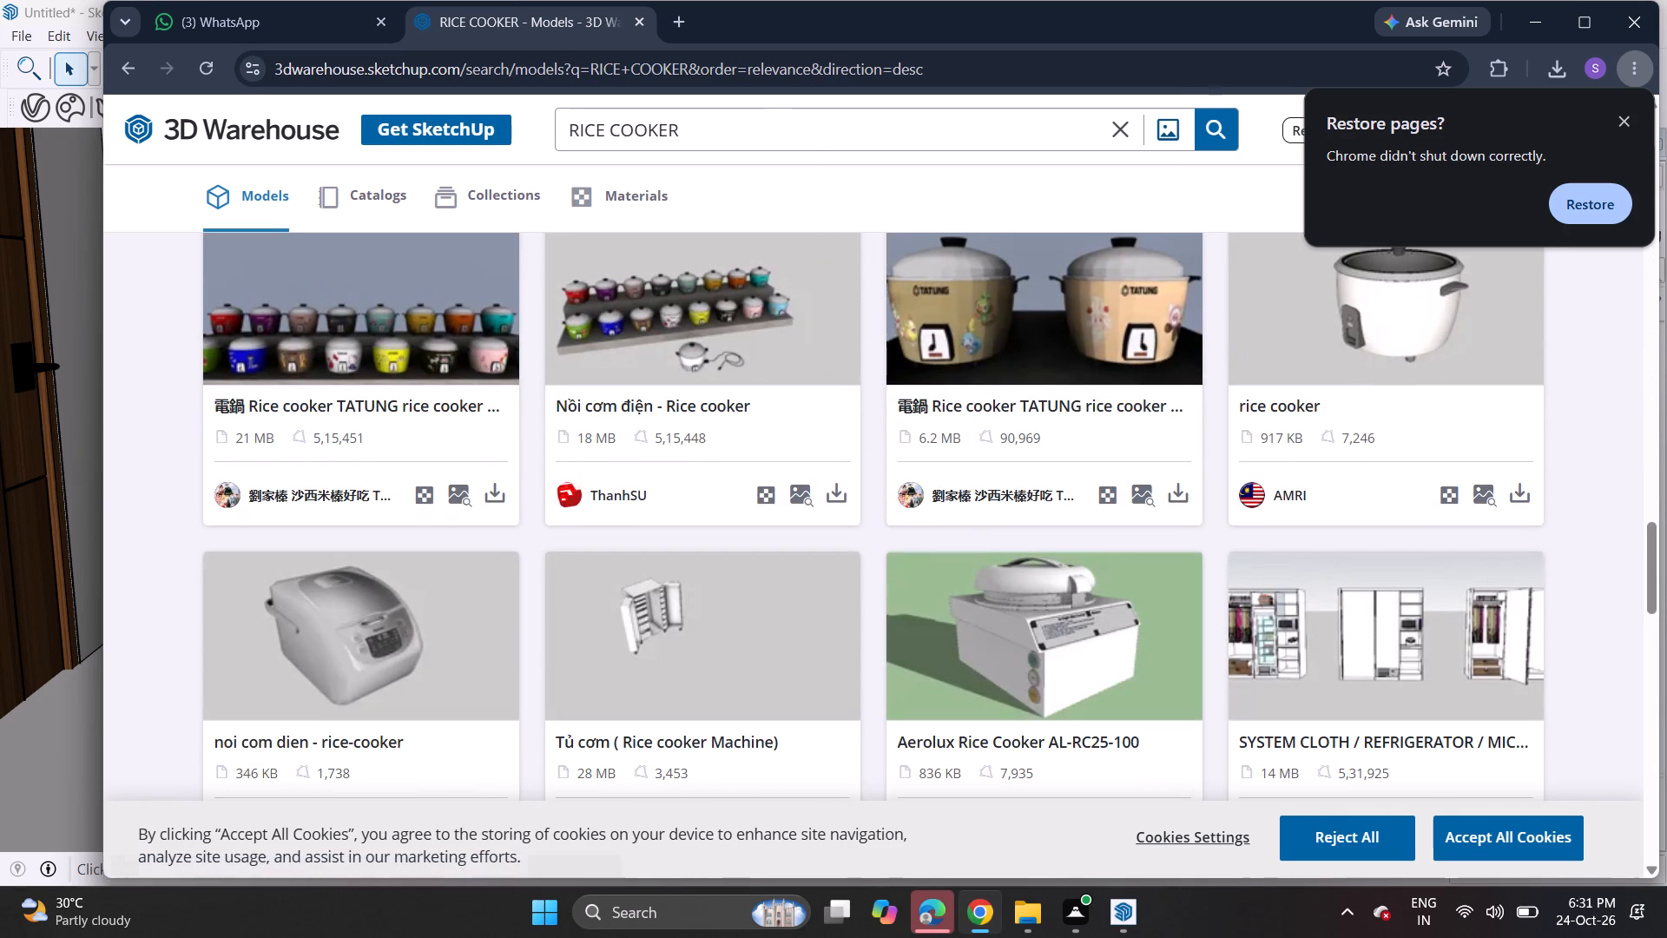
Narrow the model search to RICE COOKER BOWL and check the results.
left_click(719, 126)
key("space")
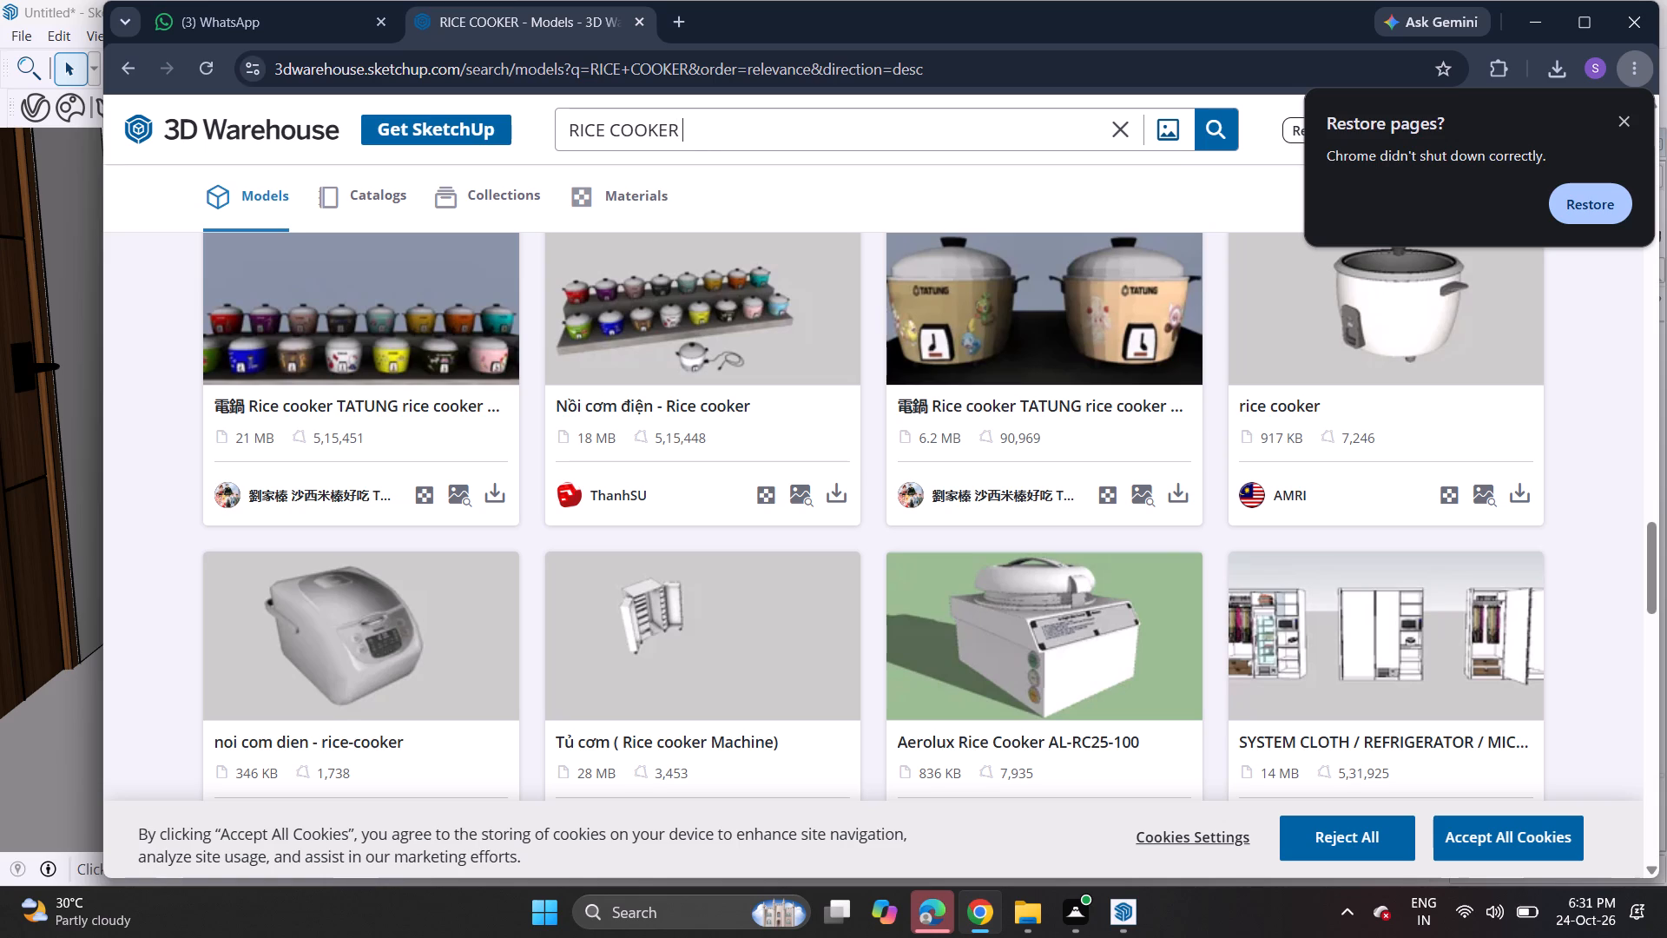
type("BOWL")
key("Return")
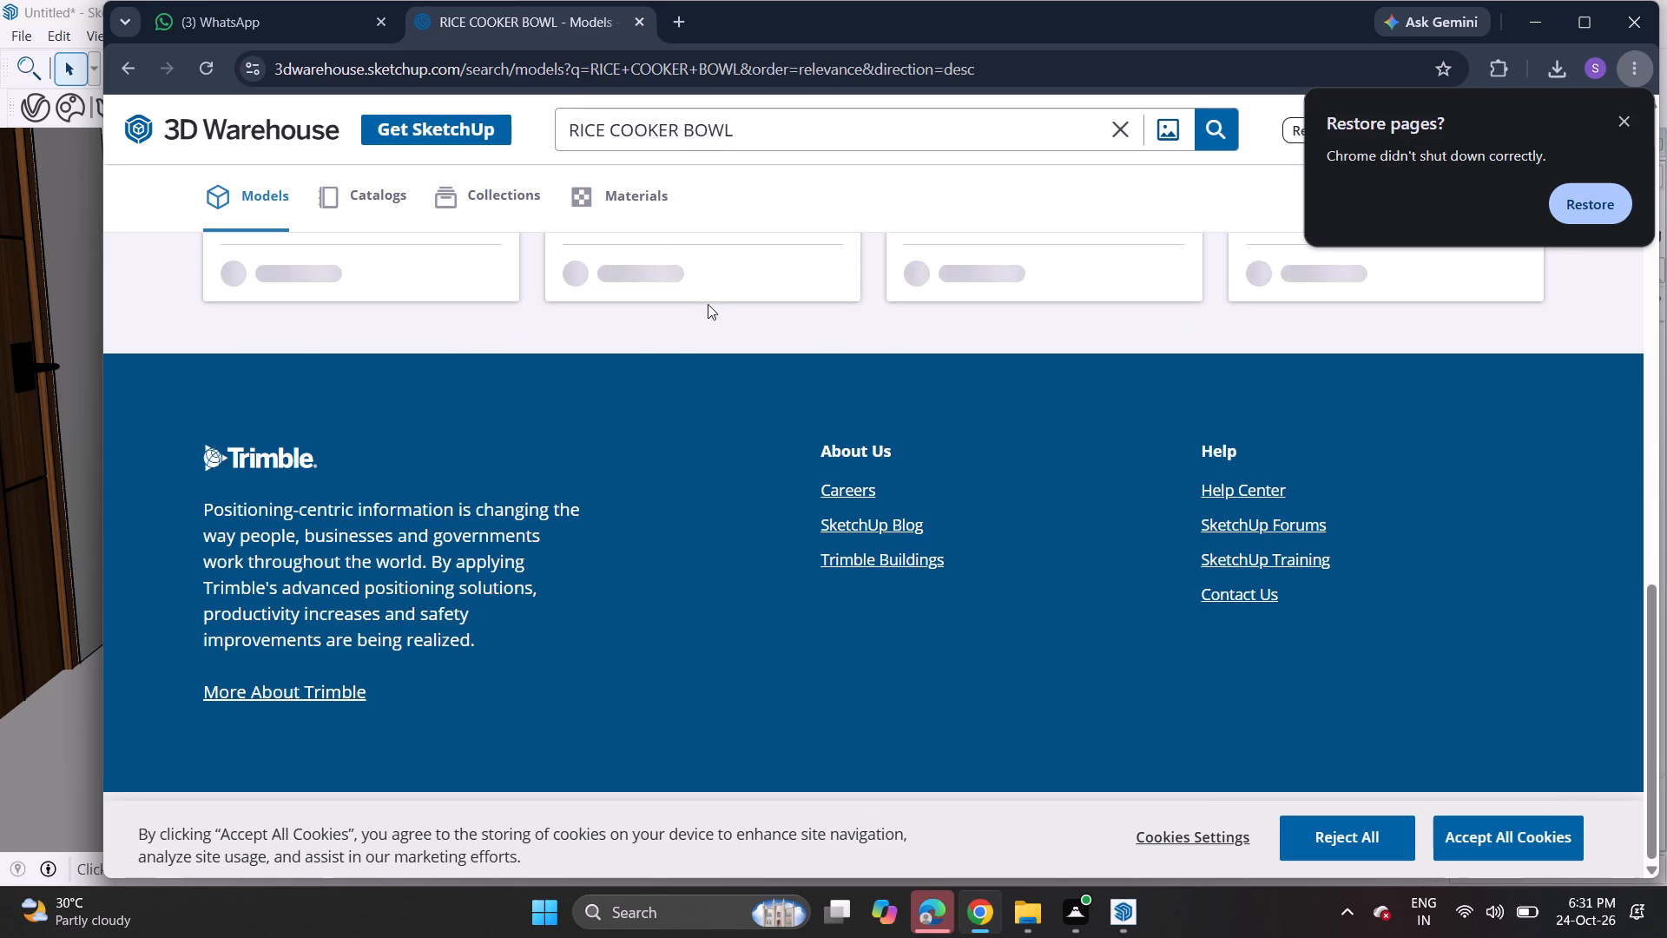
scroll(709, 307, "up", 12)
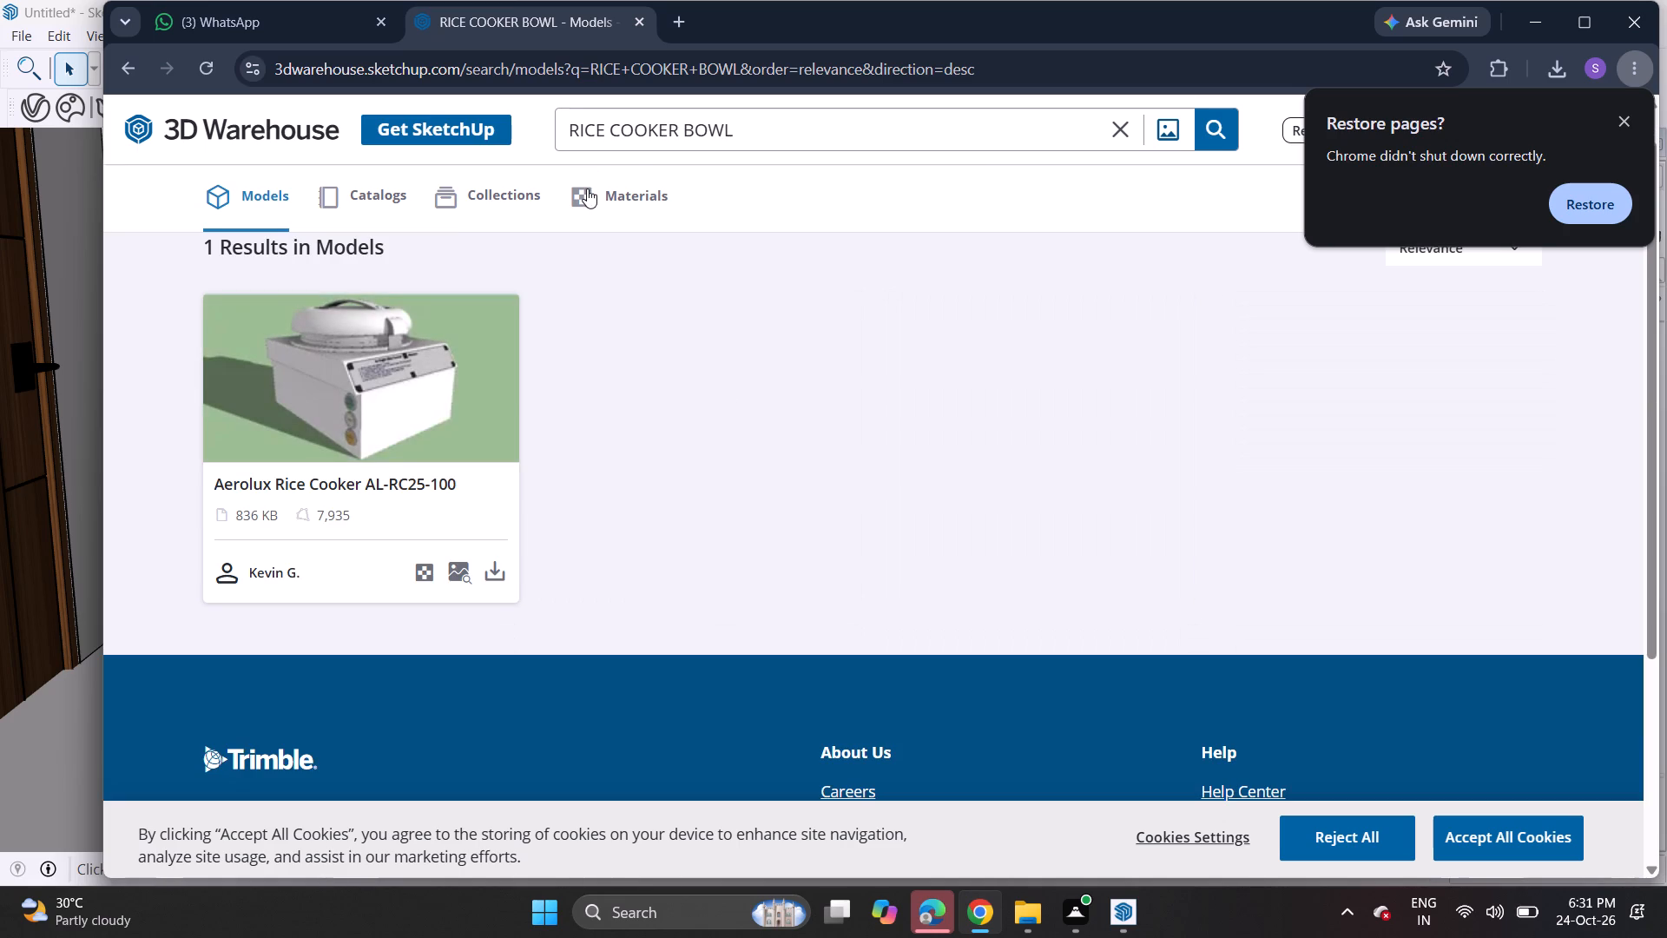
Reword the query to COOKING BOWL and search the models again.
left_click(676, 130)
key("BackSpace")
key("BackSpace")
key("BackSpace")
type("KING")
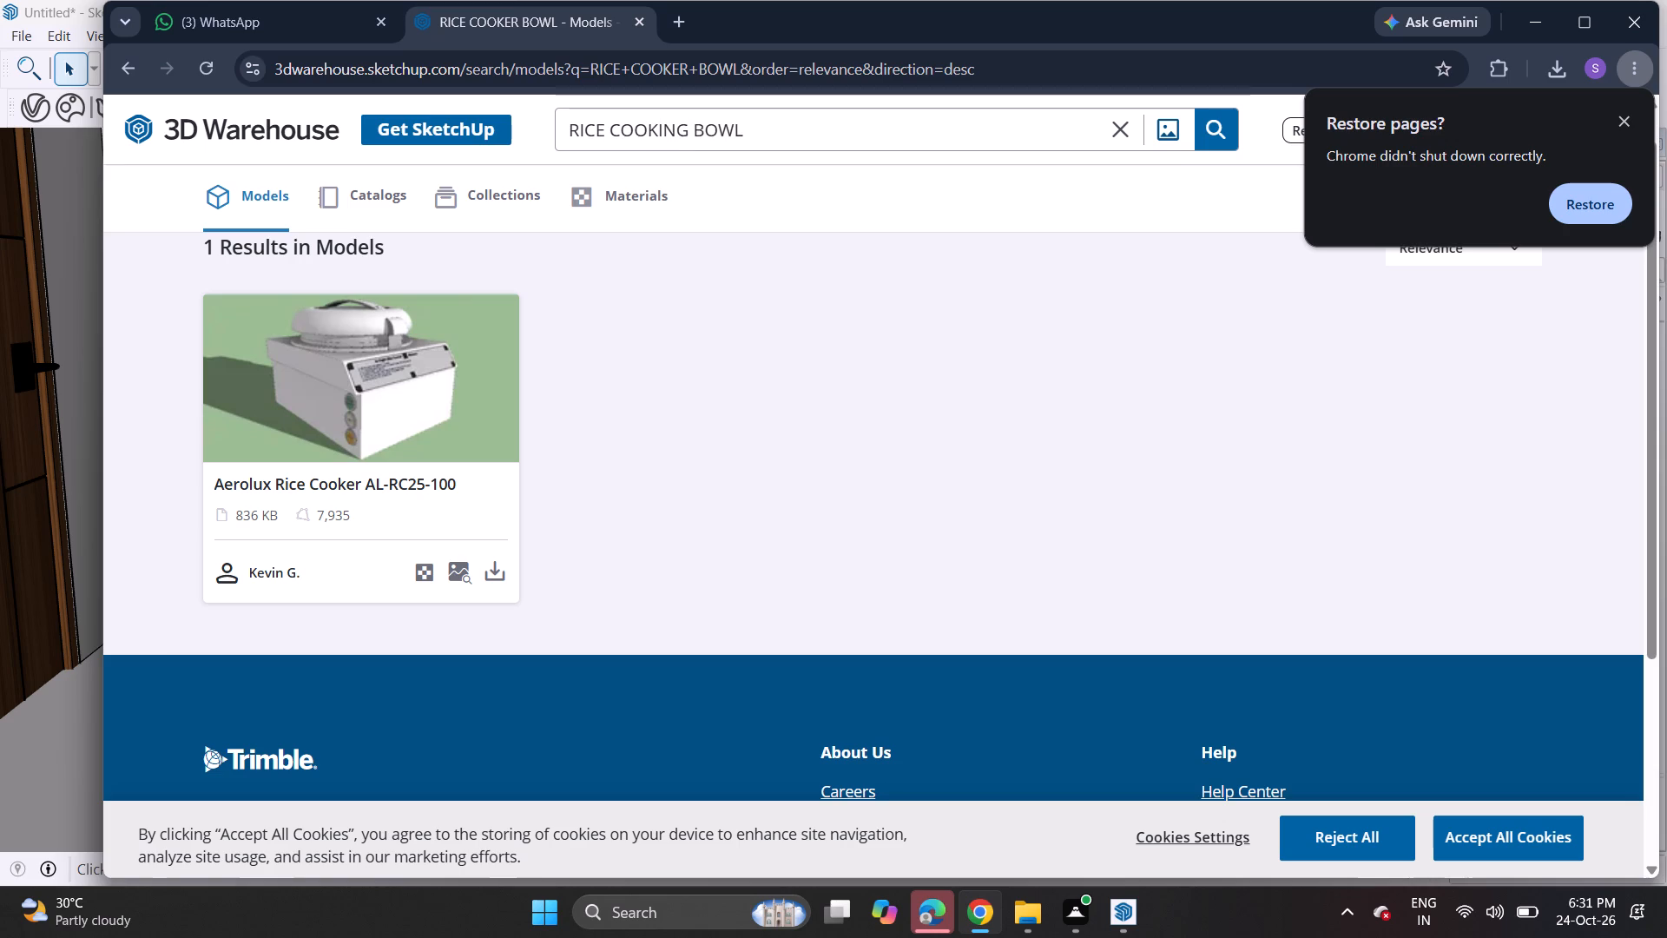
key("Left")
key("Left")
key("Left")
key("Left")
key("Left")
key("Left")
key("Left")
key("Left")
key("BackSpace")
key("BackSpace")
key("BackSpace")
key("BackSpace")
key("BackSpace")
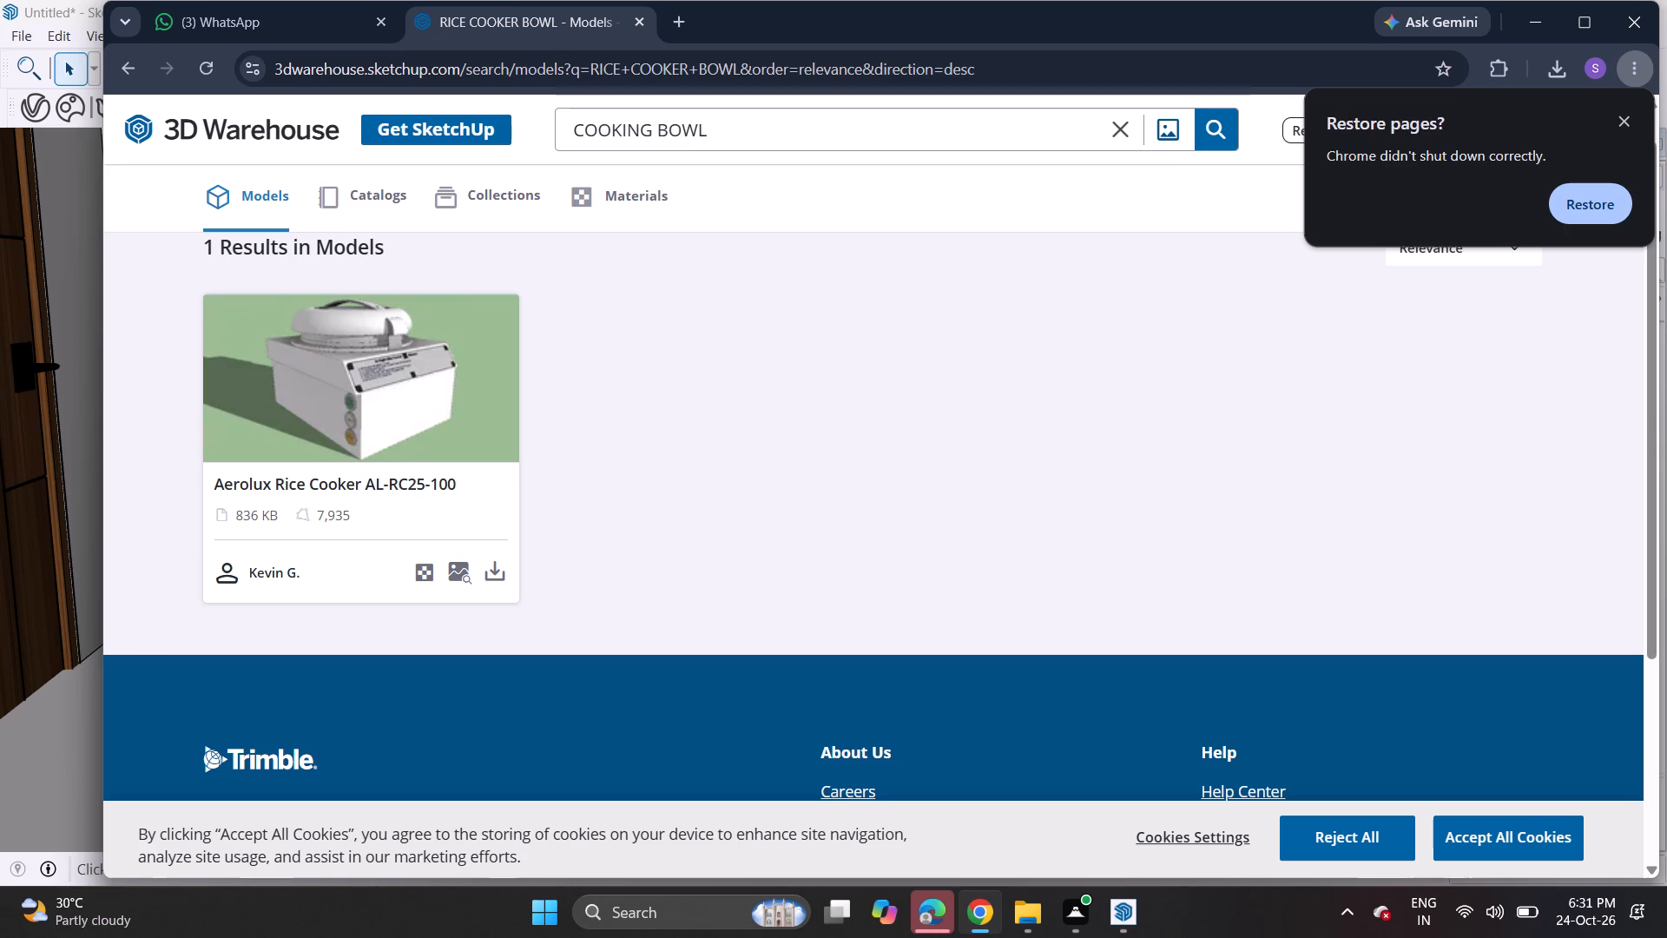
key("Return")
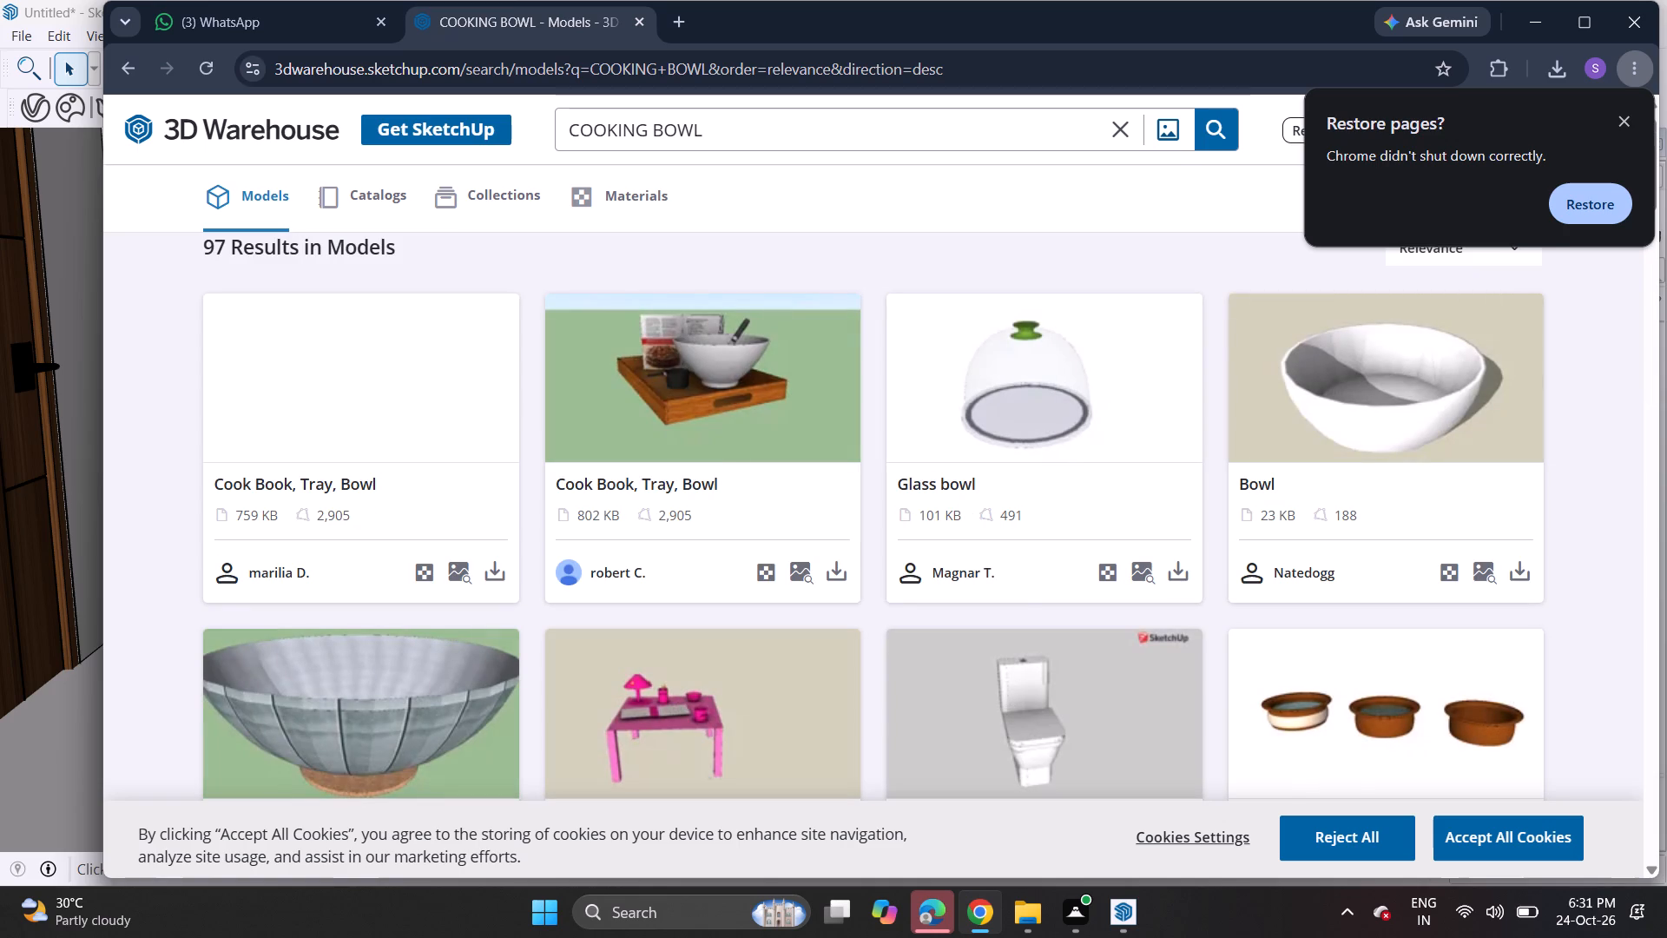
Look through the COOKING BOWL results, loading more models, for cookware that suits the hob.
scroll(698, 406, "down", 5)
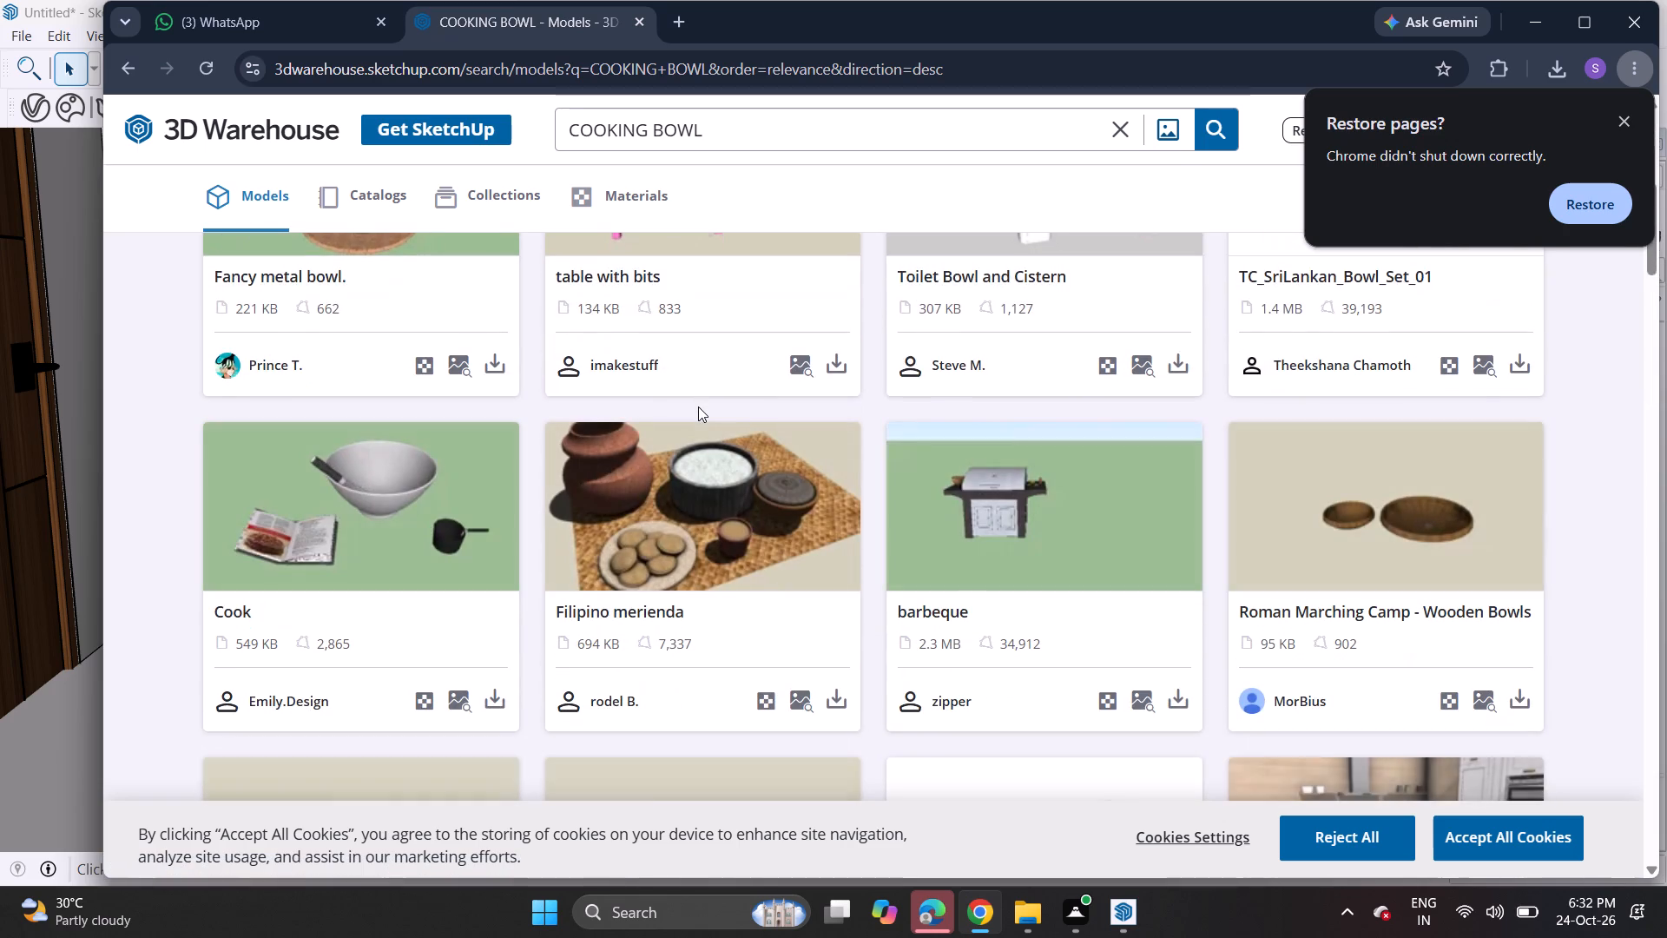
scroll(698, 406, "down", 2)
scroll(698, 406, "up", 1)
scroll(698, 406, "down", 6)
scroll(697, 406, "up", 1)
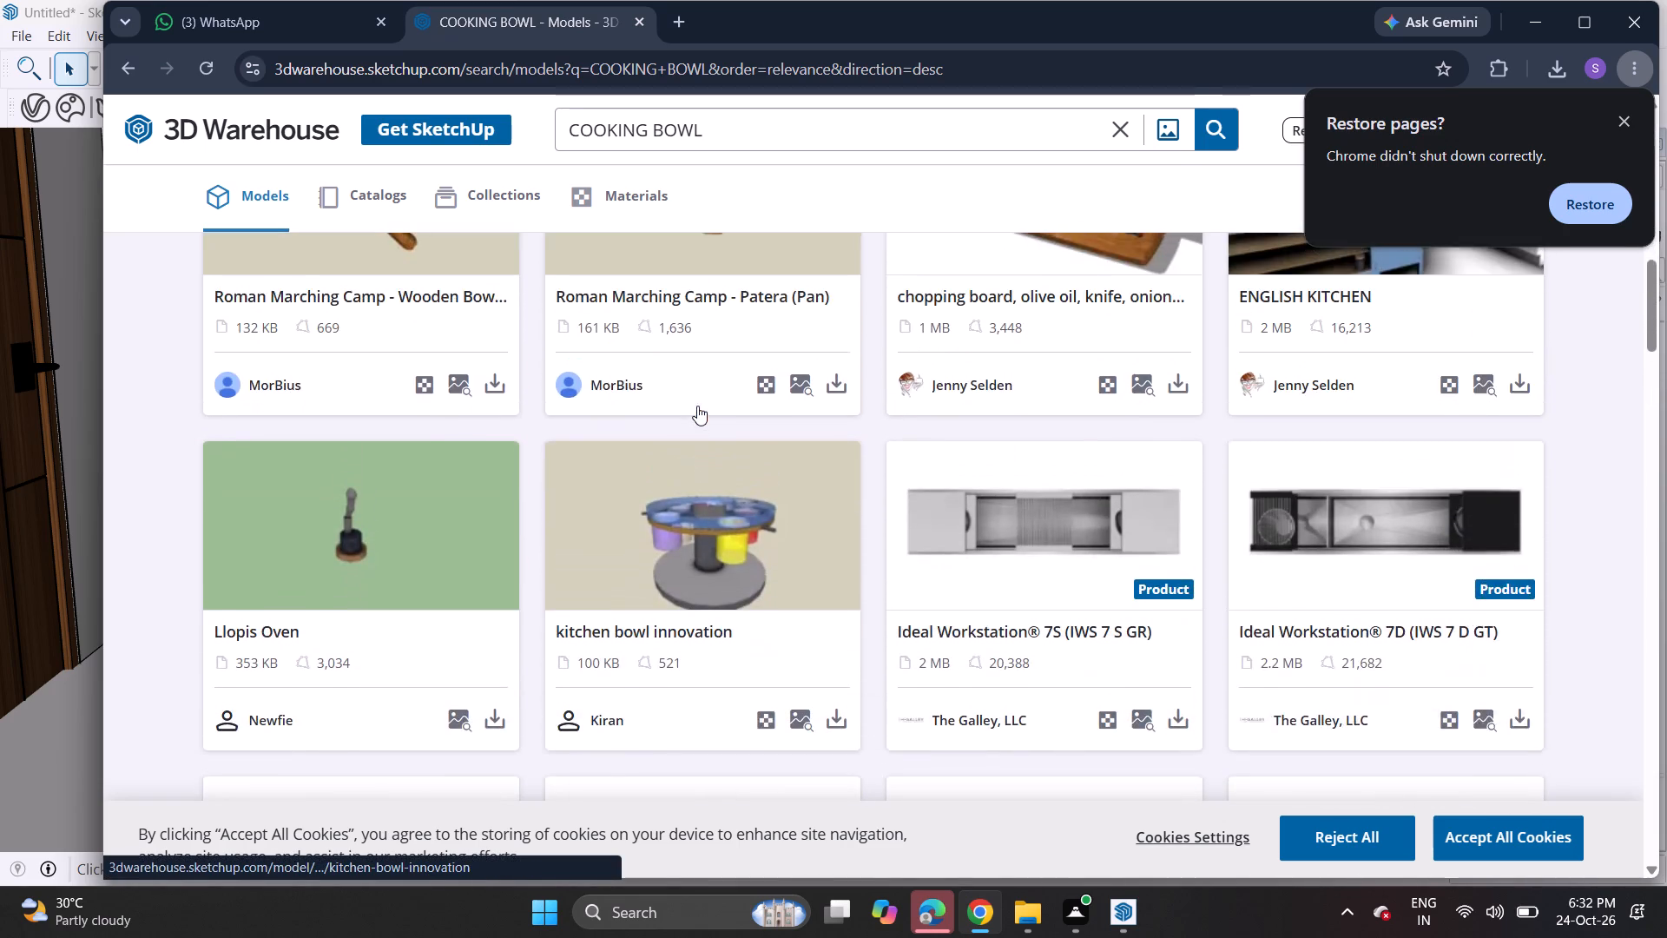
scroll(697, 406, "down", 8)
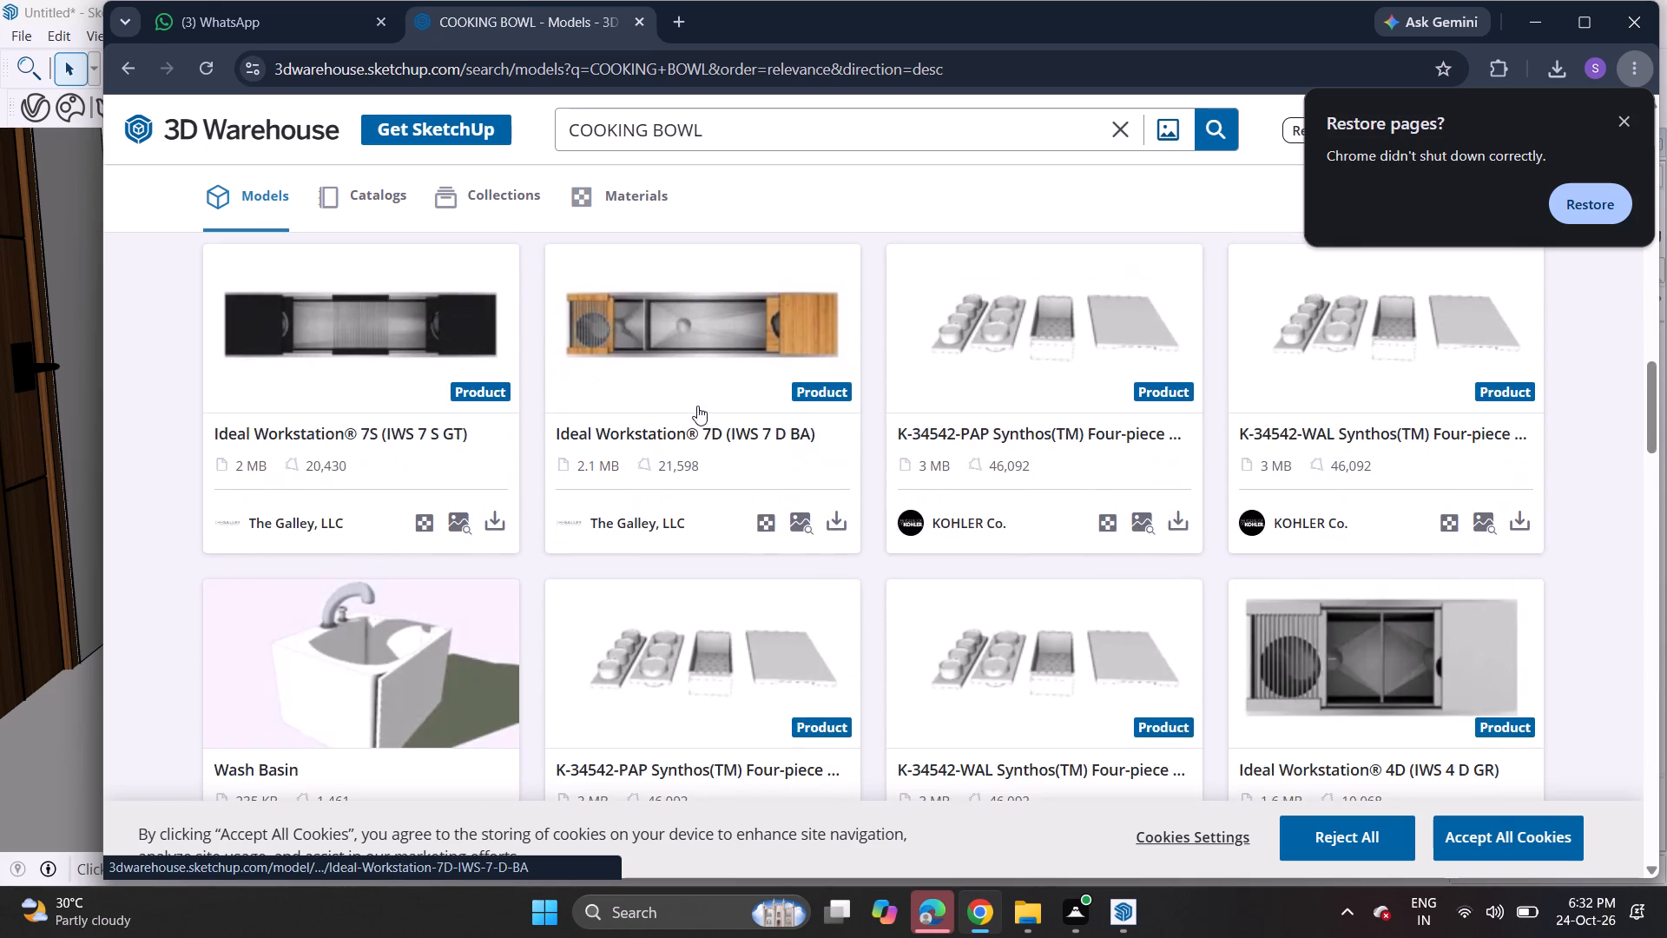
scroll(697, 406, "down", 6)
scroll(697, 406, "up", 1)
scroll(697, 406, "down", 5)
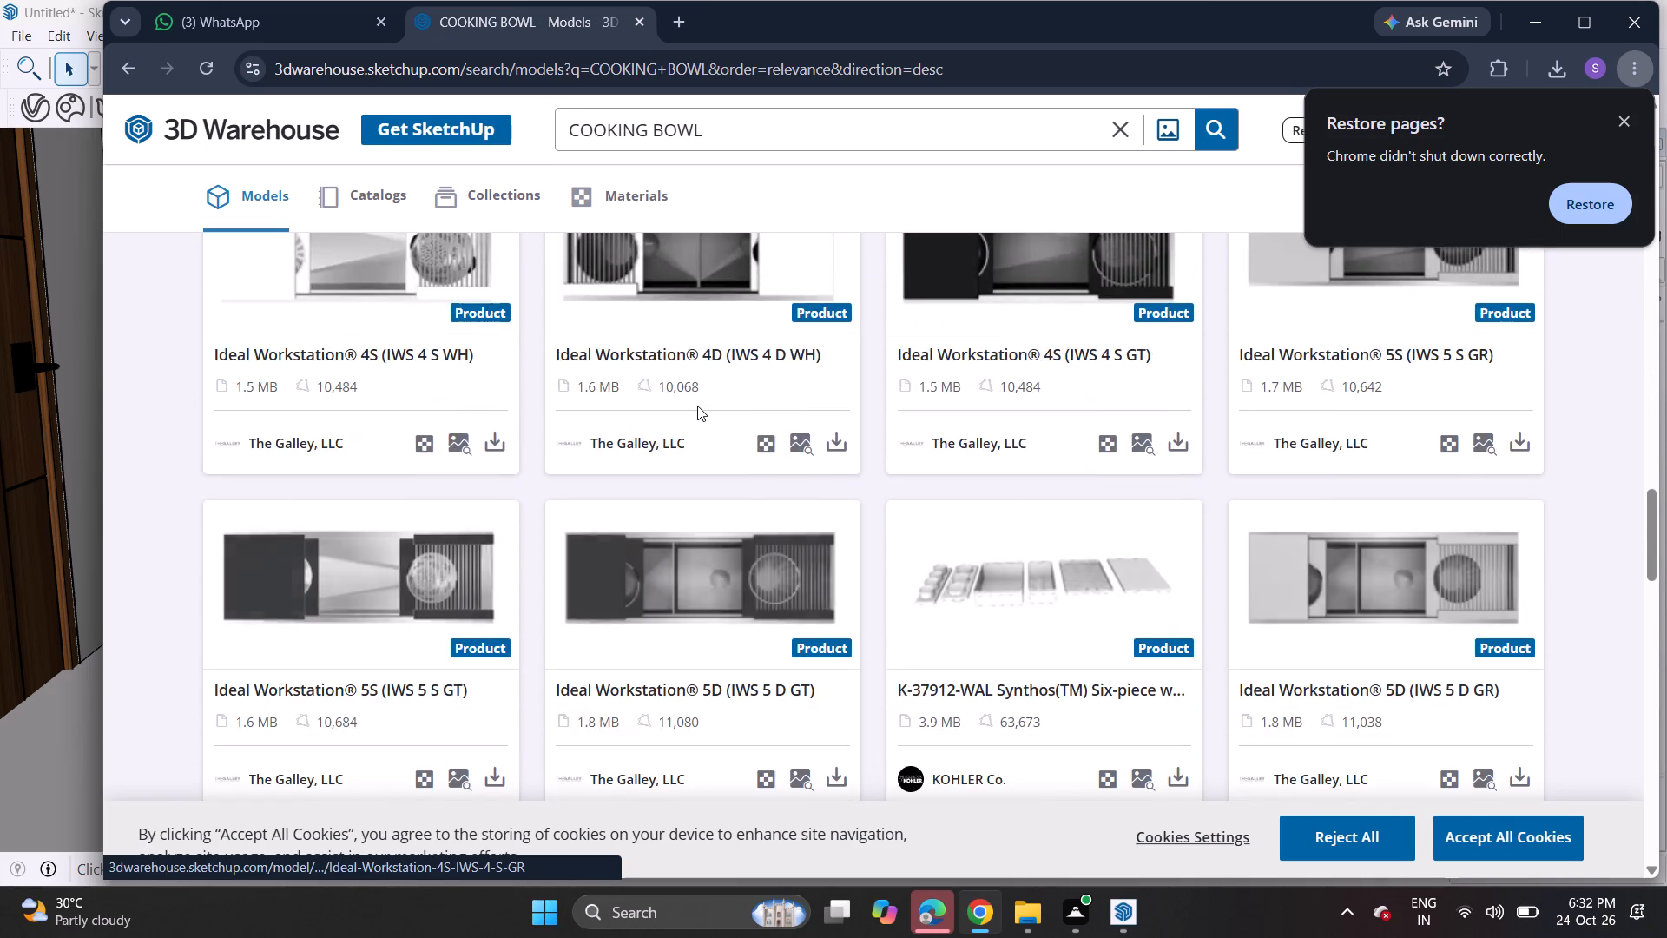
scroll(697, 406, "down", 12)
scroll(697, 406, "up", 1)
scroll(697, 406, "down", 3)
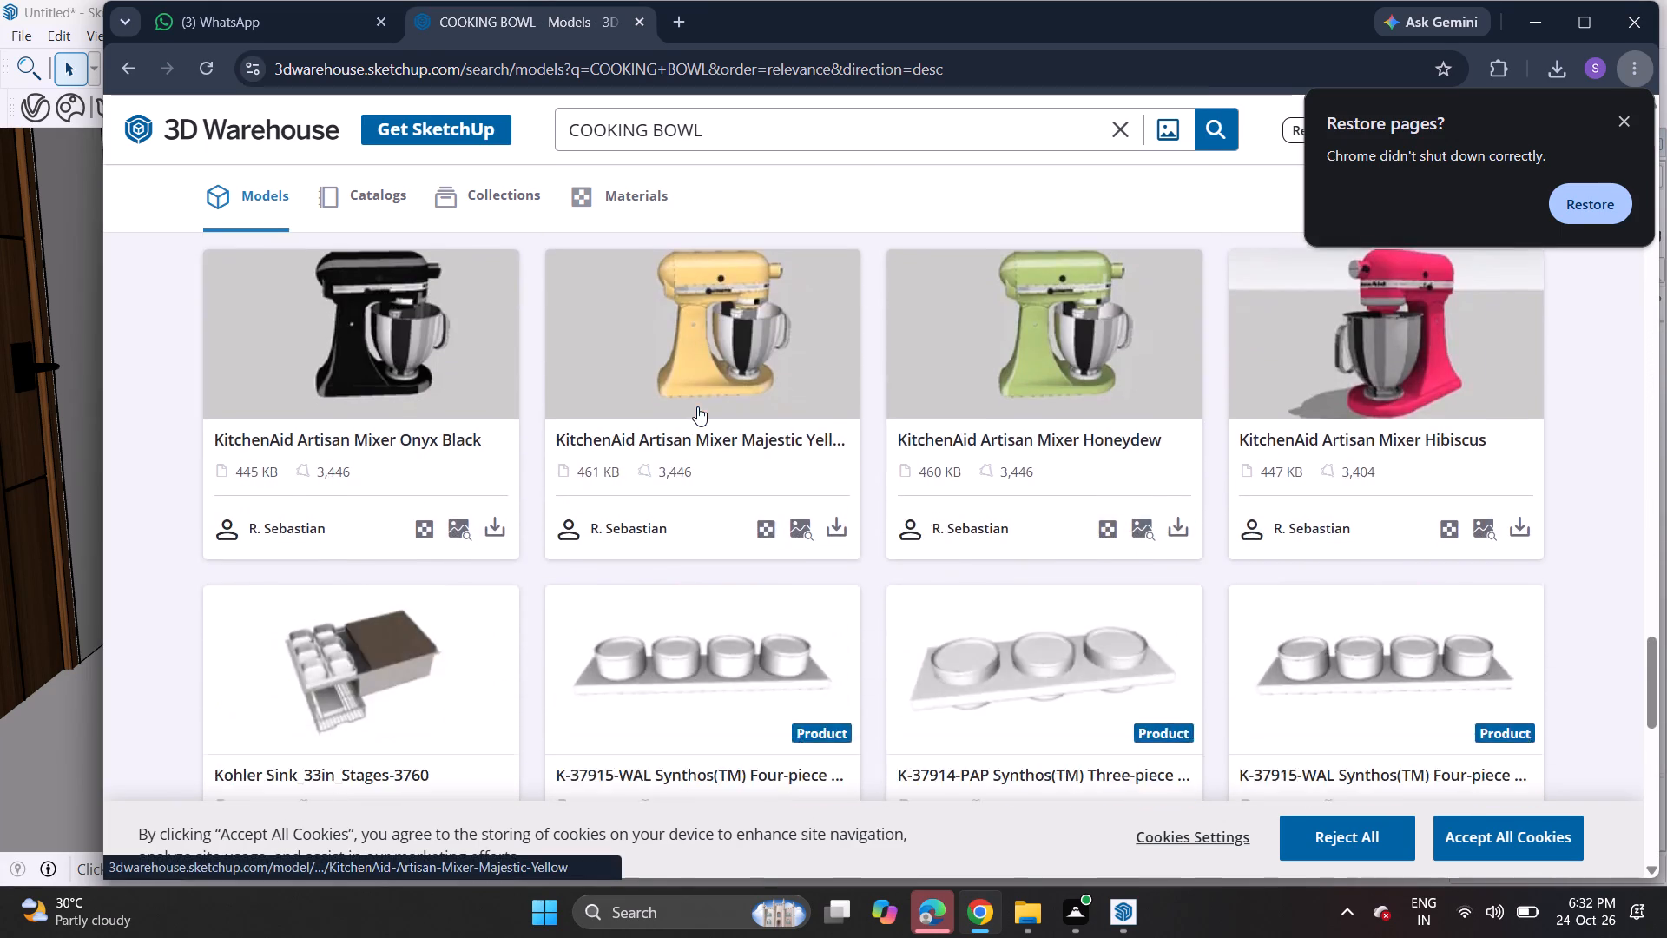
scroll(697, 406, "up", 4)
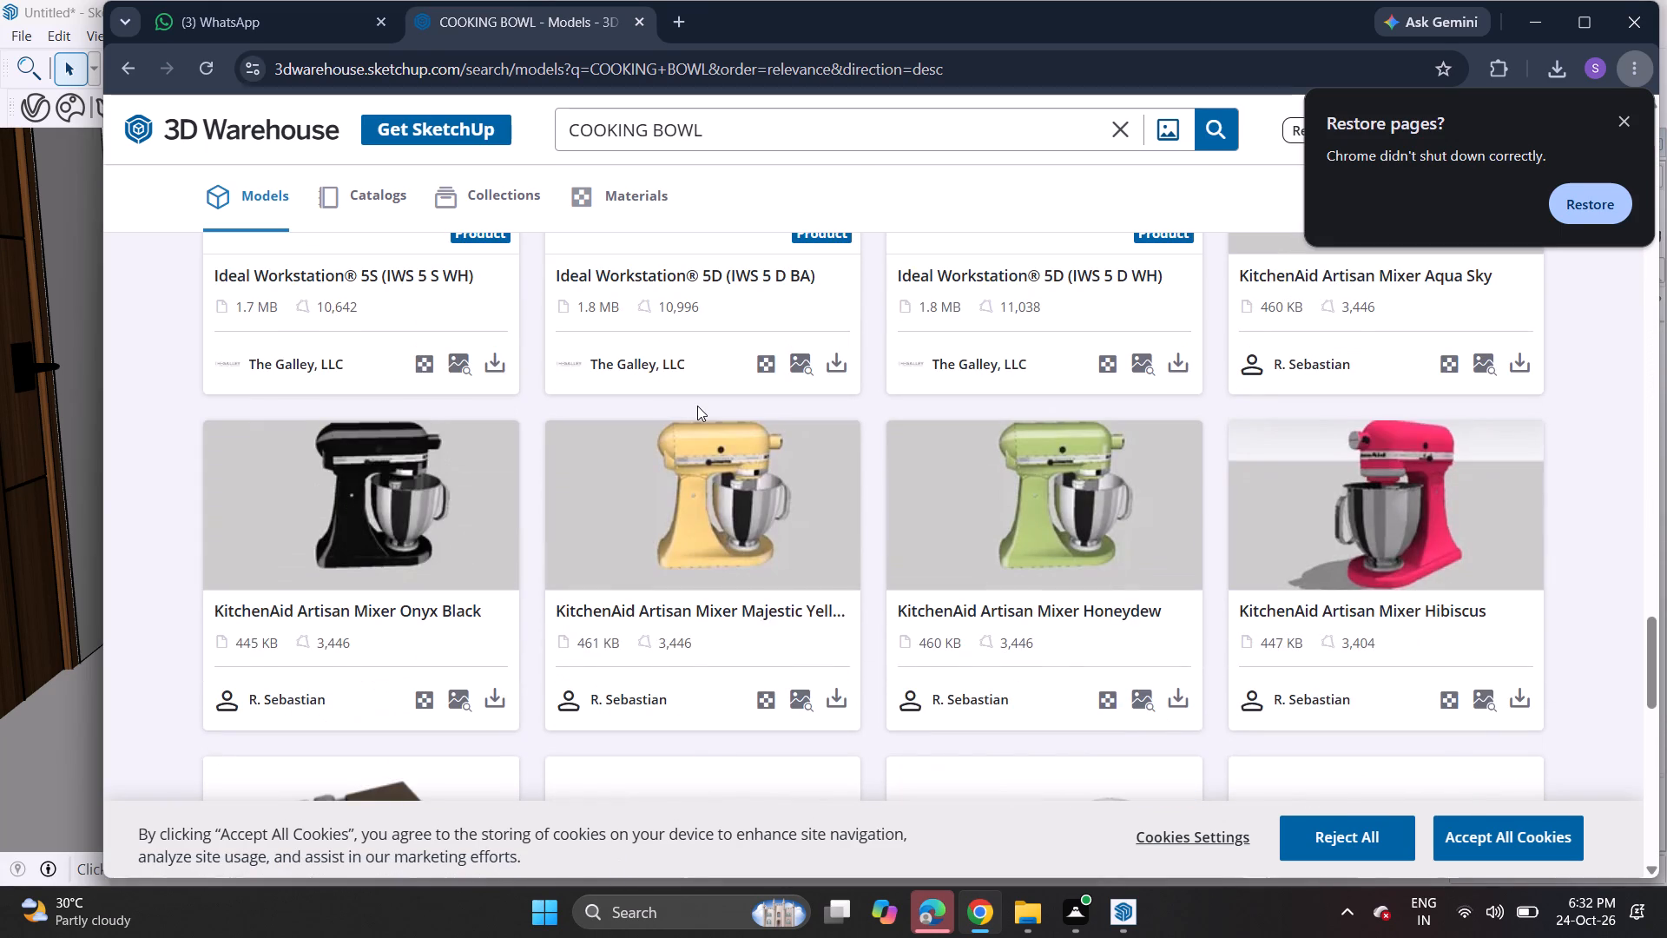
scroll(697, 406, "down", 12)
scroll(697, 406, "up", 3)
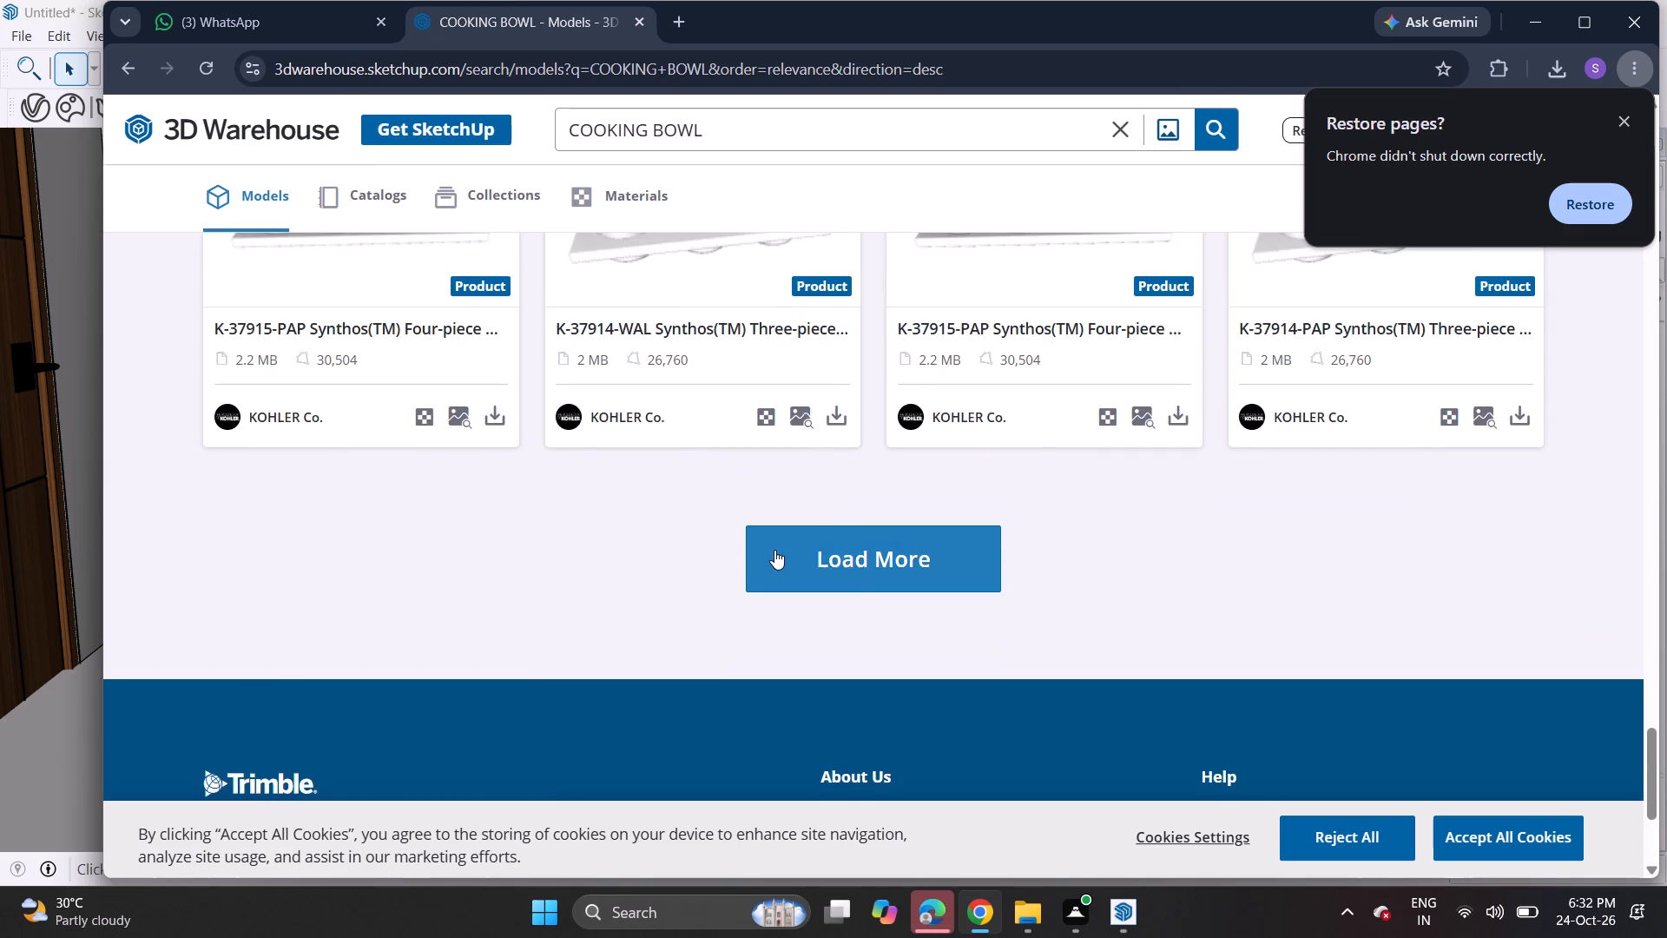
left_click(774, 552)
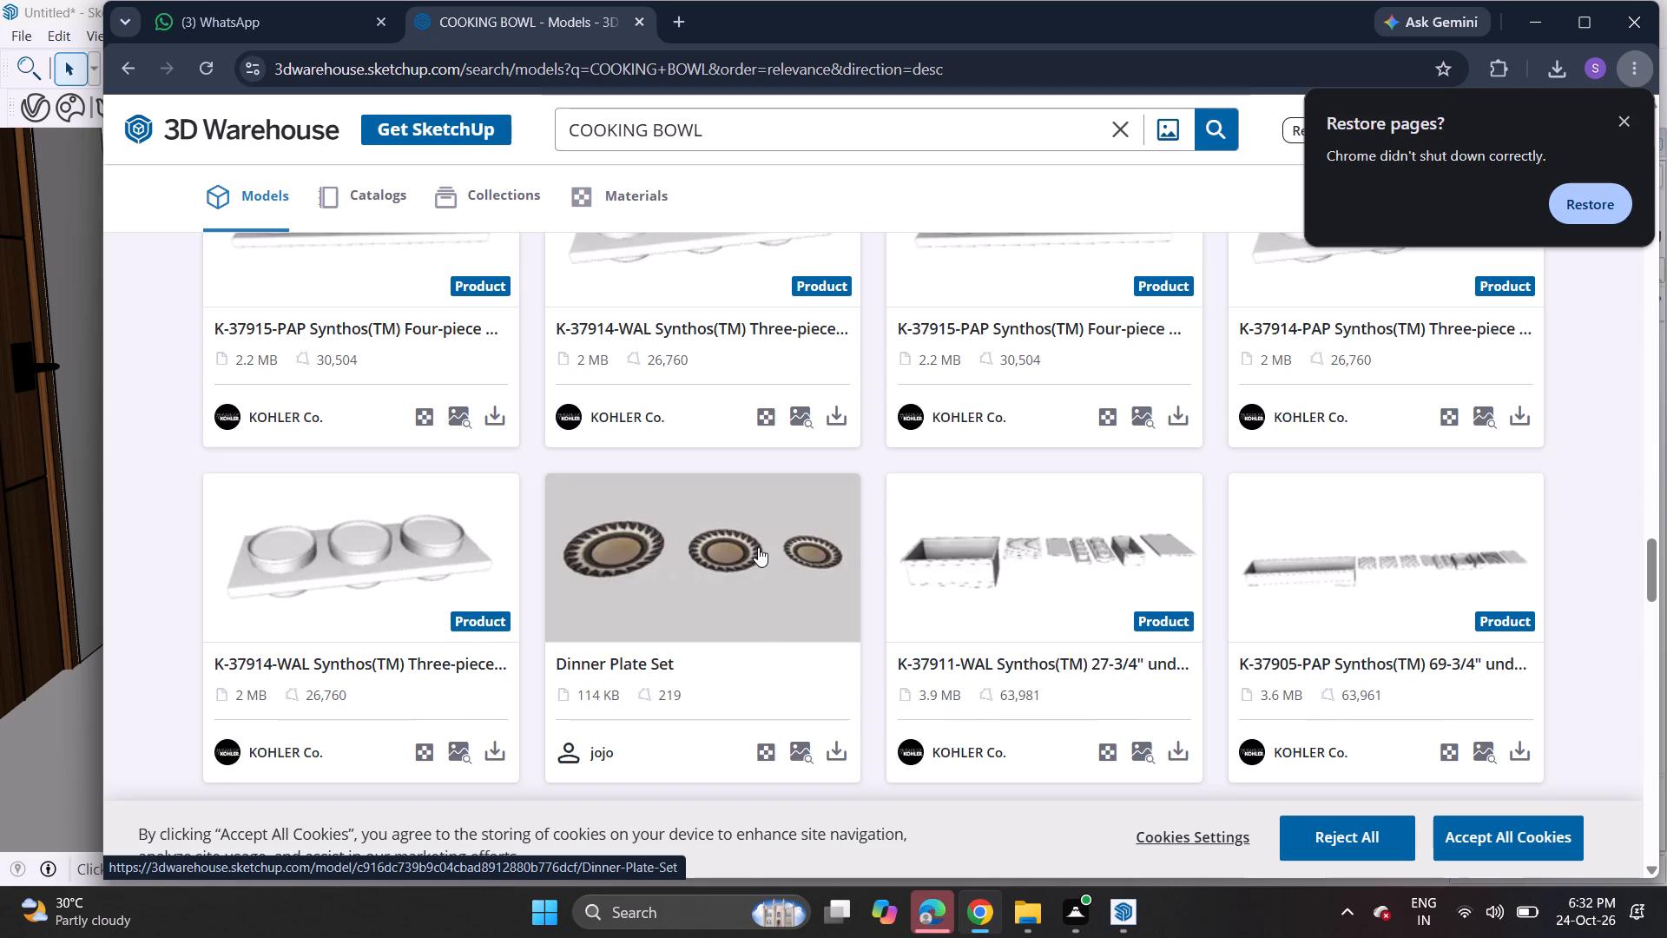
scroll(762, 548, "down", 4)
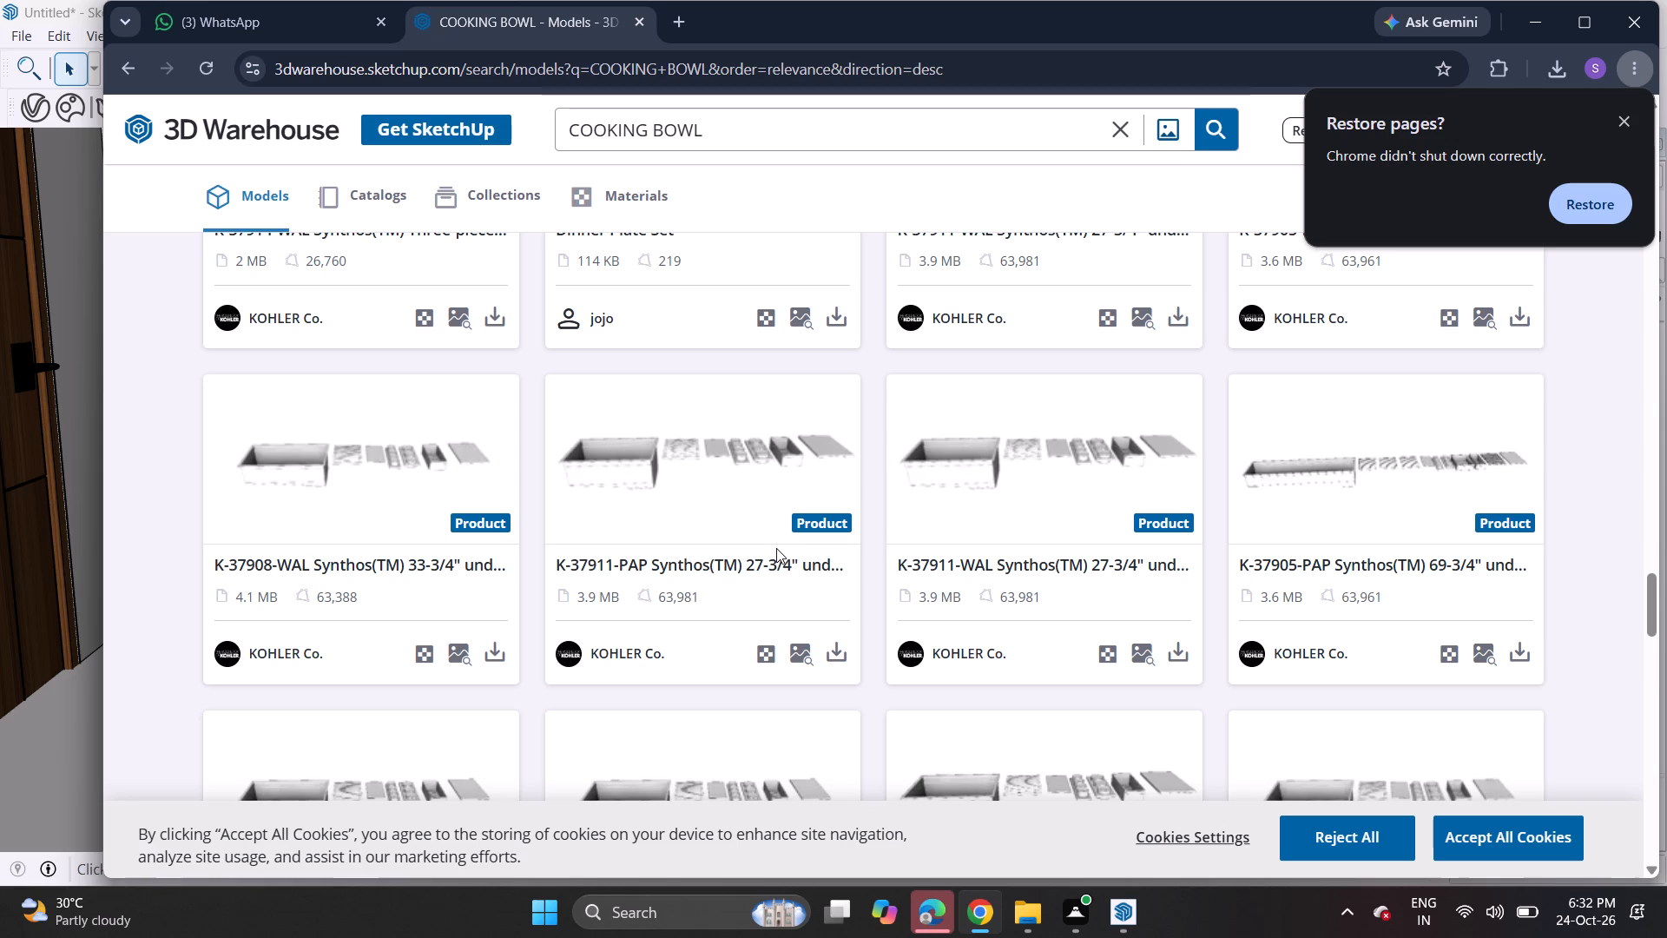
Replace the query with COOKING POT and search the models again.
key("BackSpace")
key("BackSpace")
key("BackSpace")
left_click(735, 132)
key("BackSpace")
key("BackSpace")
key("BackSpace")
key("BackSpace")
key("BackSpace")
key("BackSpace")
key("BackSpace")
key("BackSpace")
key("BackSpace")
key("BackSpace")
key("BackSpace")
key("BackSpace")
key("BackSpace")
key("BackSpace")
key("BackSpace")
key("BackSpace")
key("BackSpace")
key("BackSpace")
key("BackSpace")
key("BackSpace")
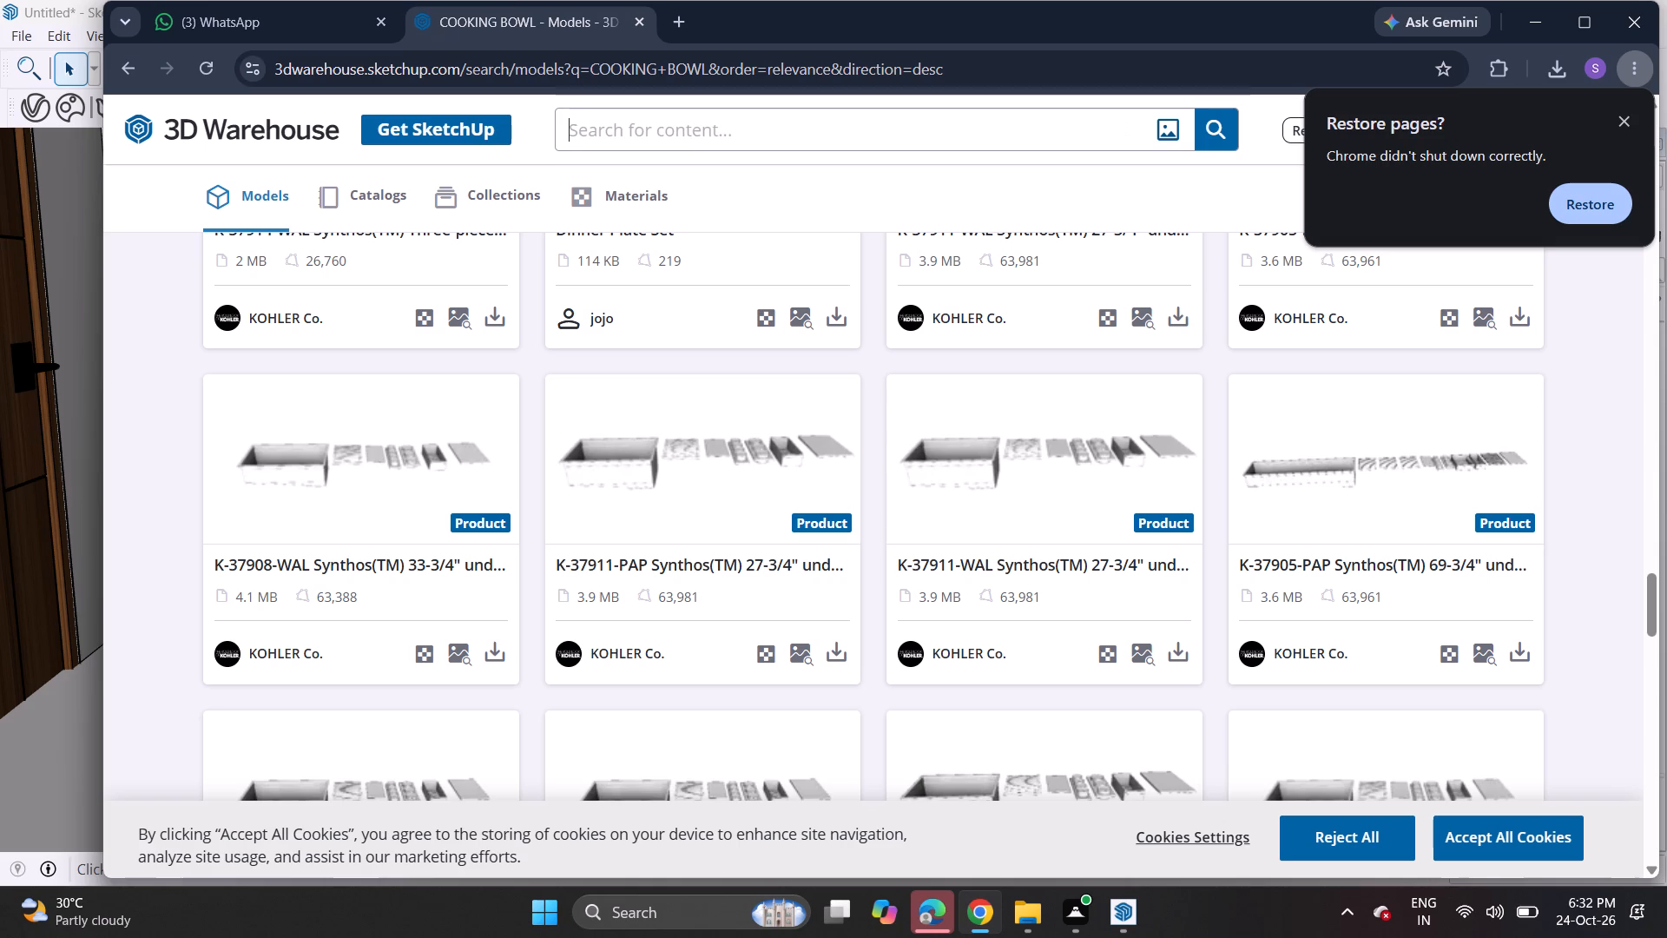
key("BackSpace")
key("BackSpace")
key("BackSpace")
key("BackSpace")
key("BackSpace")
key("BackSpace")
key("BackSpace")
key("BackSpace")
type("COOKING")
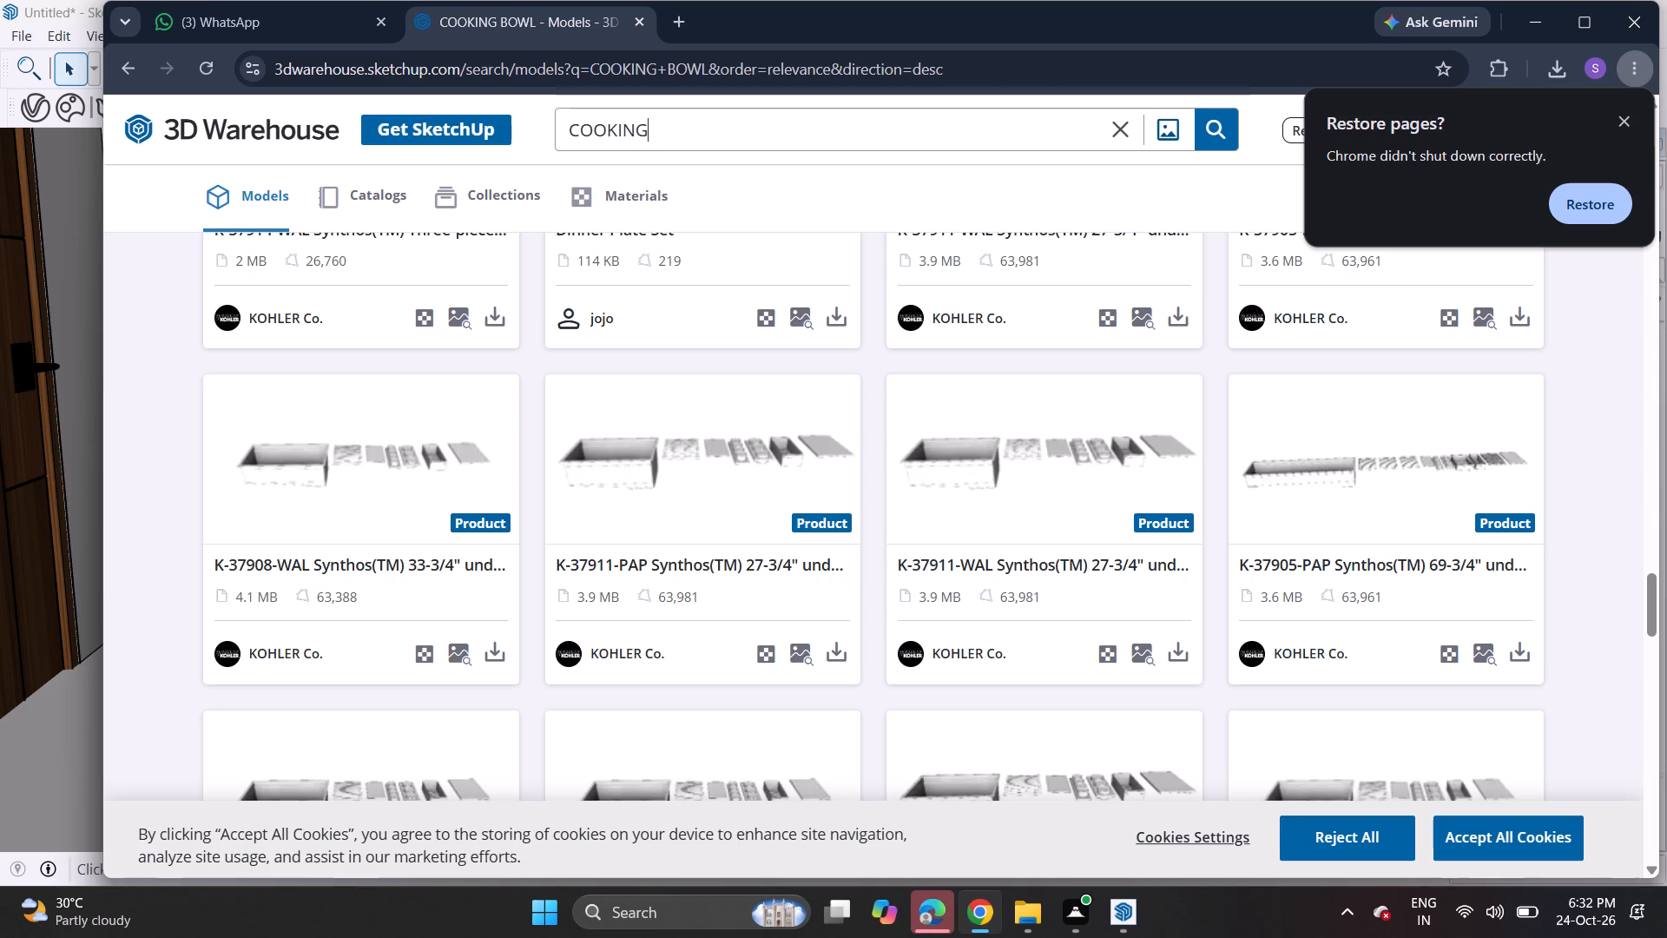
key("space")
type("POT")
key("Return")
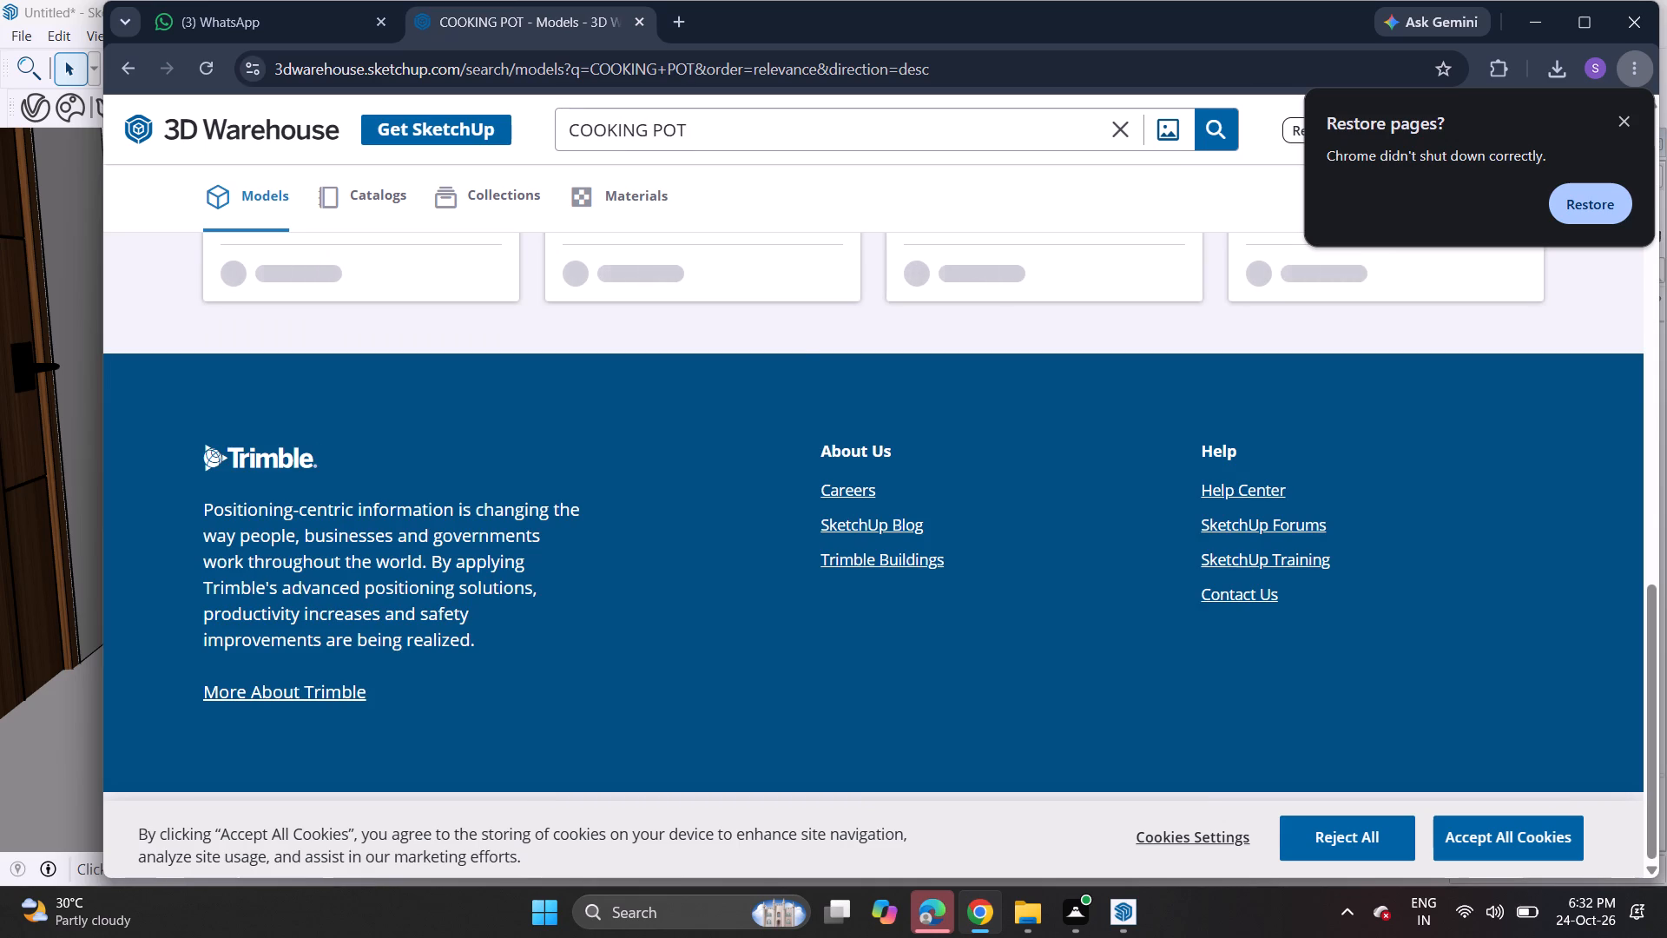
Download the 1.1 MB black Cooking pot model with a lid and two side handles.
scroll(803, 349, "up", 16)
scroll(803, 349, "down", 1)
scroll(803, 349, "up", 6)
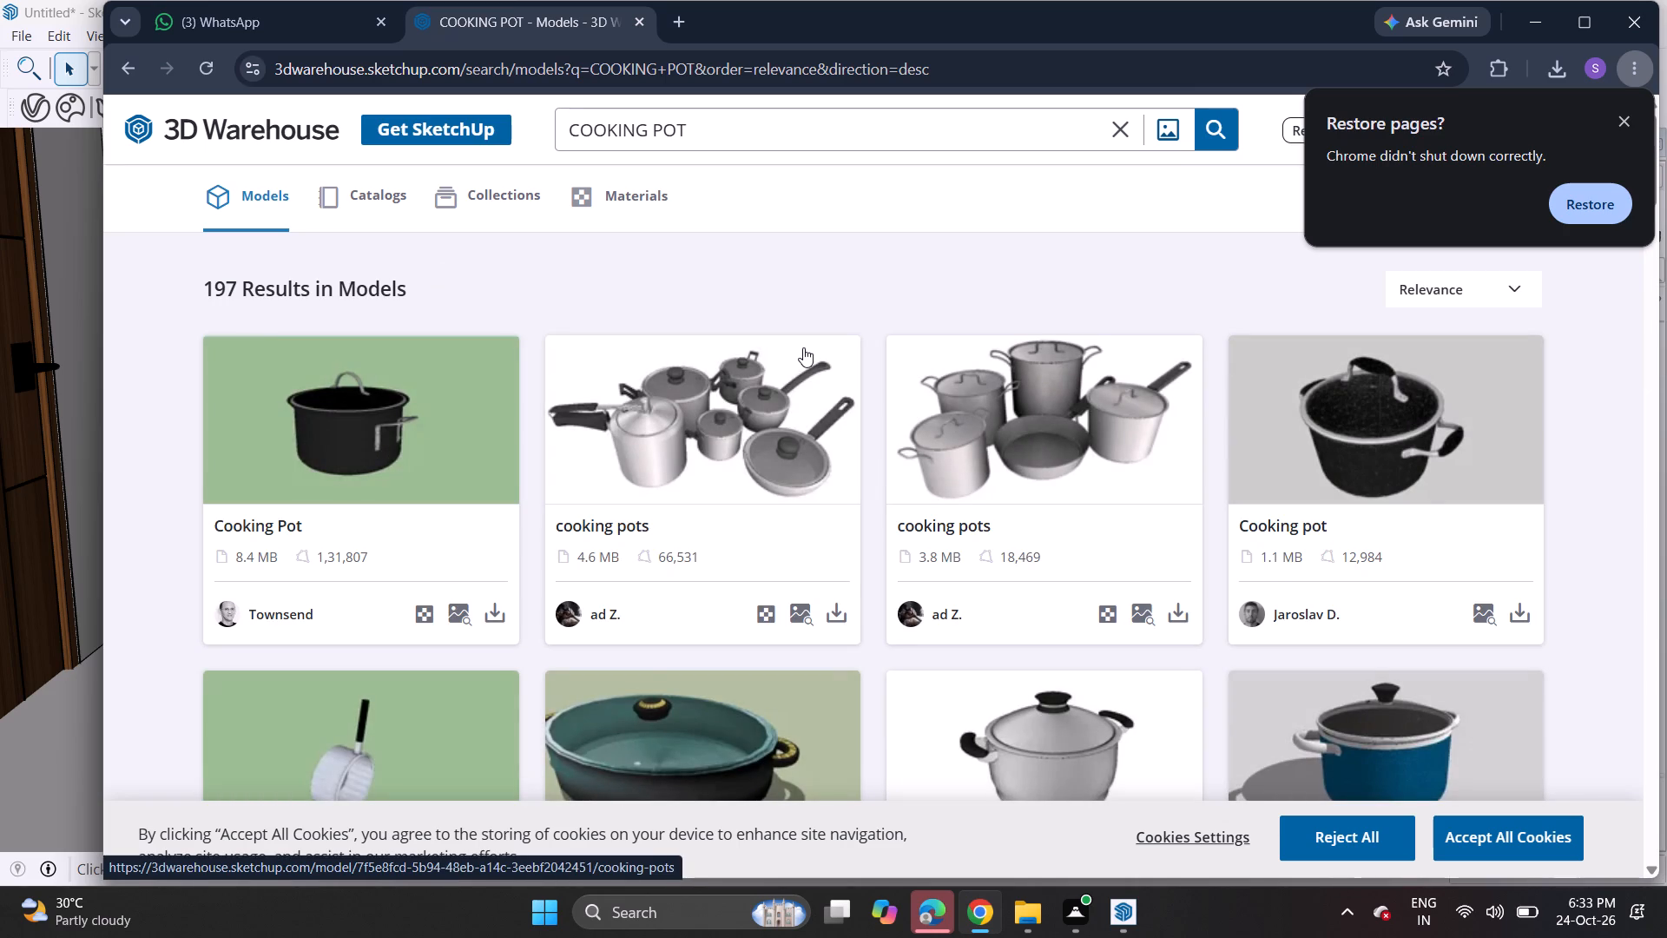
left_click(1512, 609)
left_click(1444, 676)
scroll(1120, 559, "down", 5)
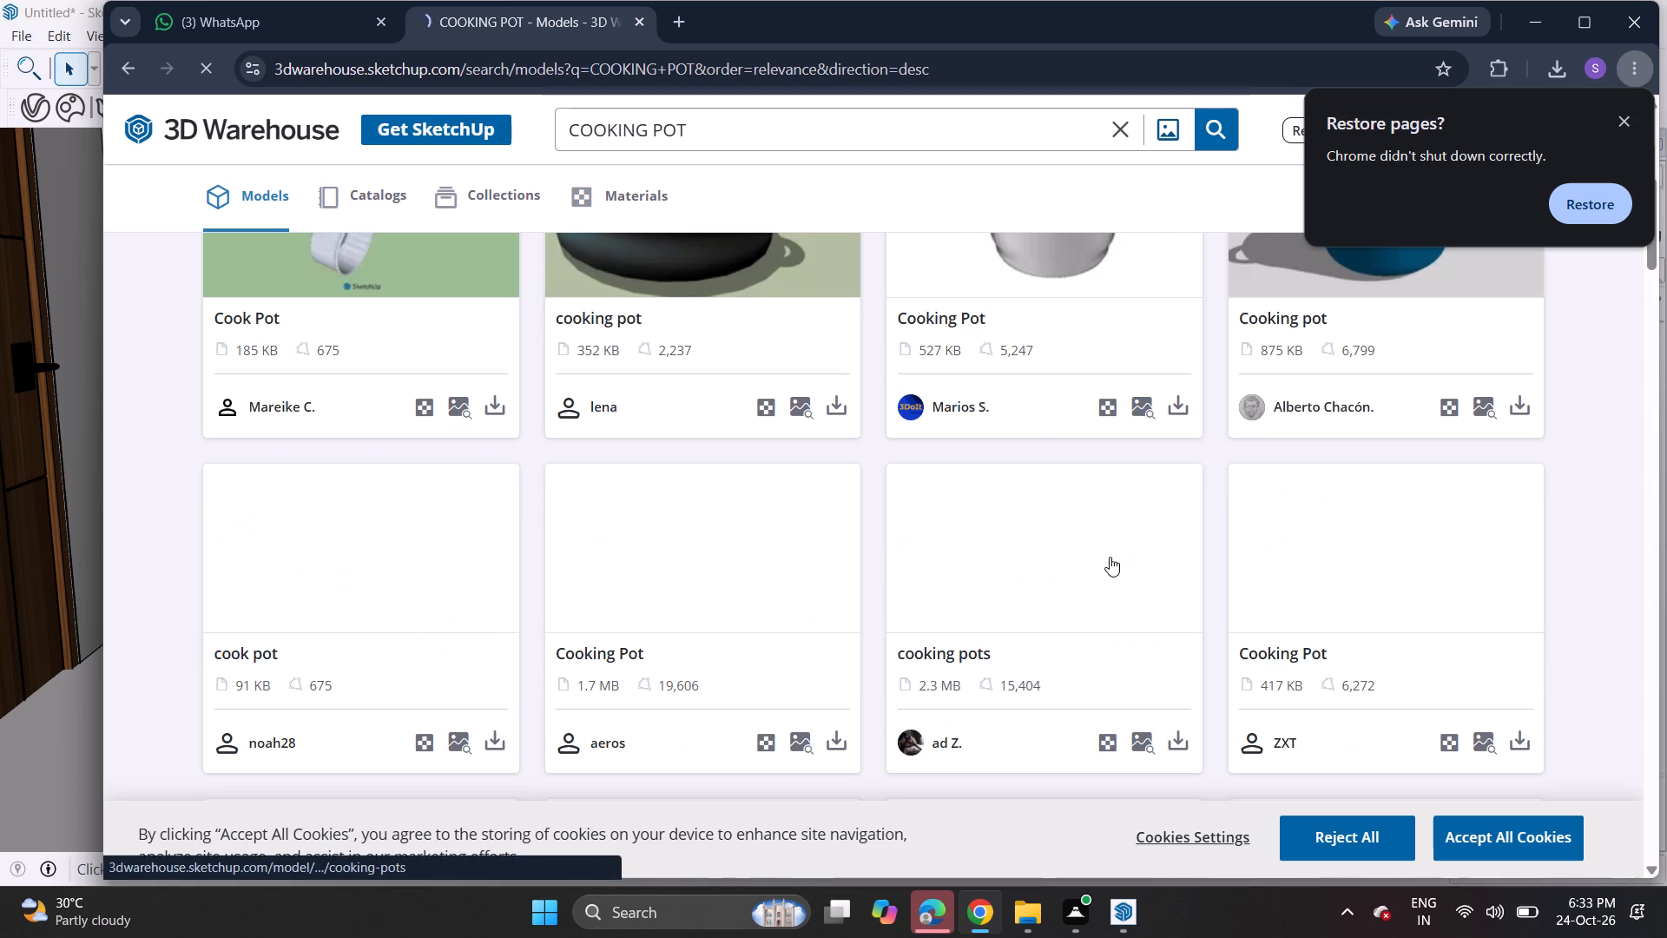
scroll(1005, 643, "down", 2)
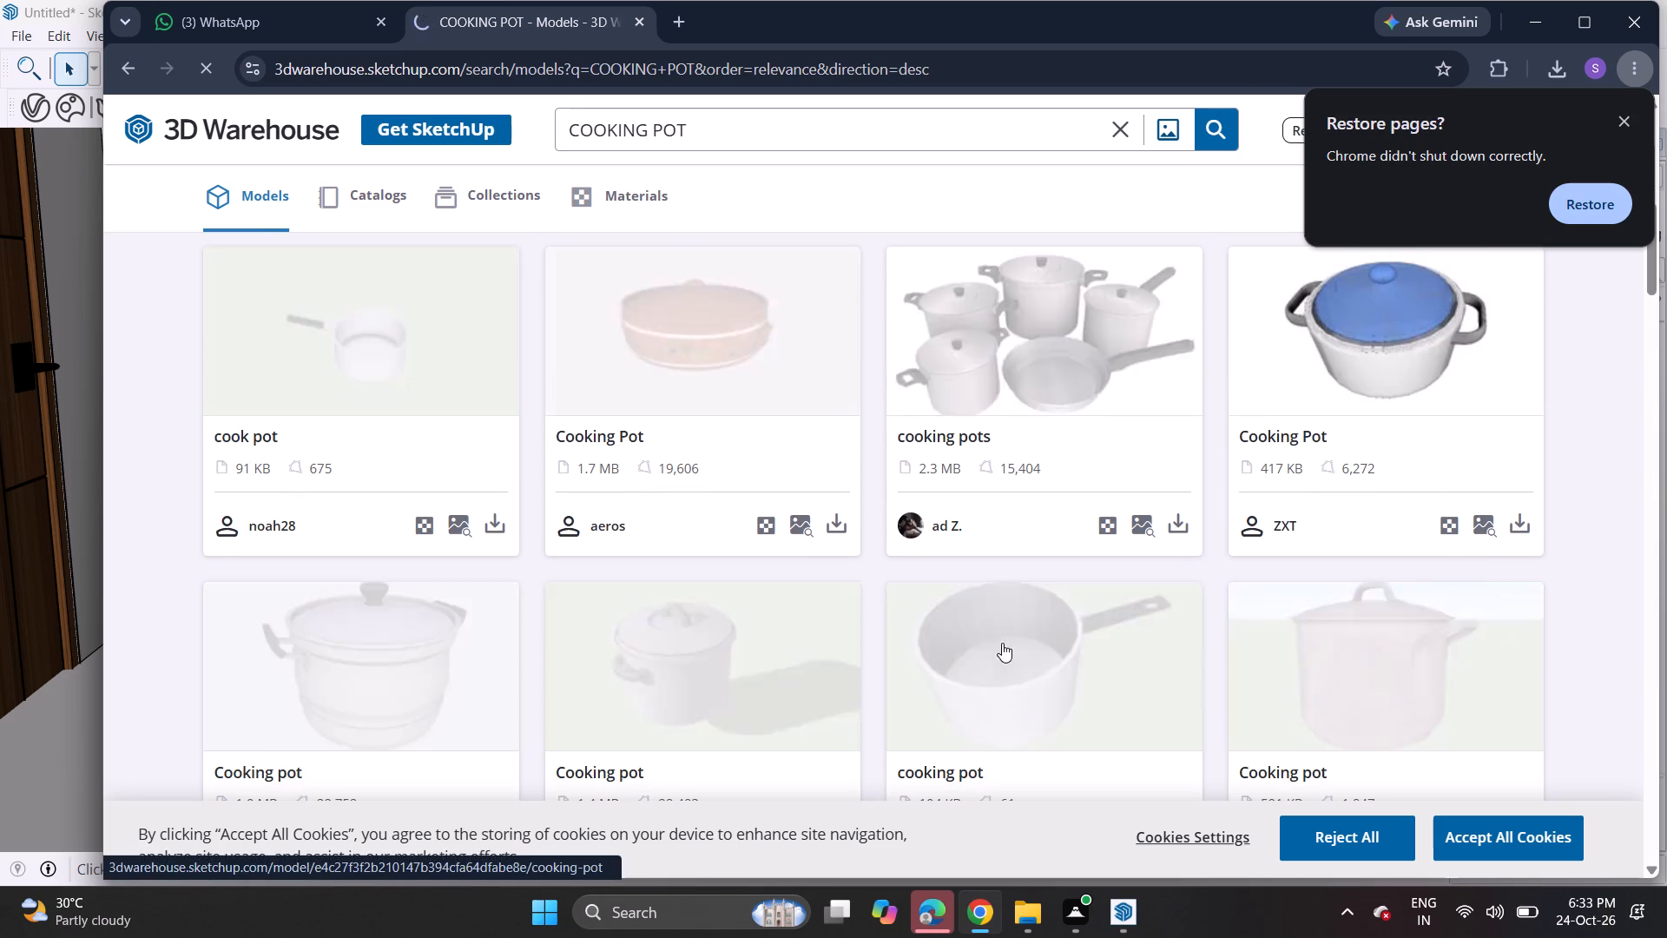
scroll(1097, 658, "down", 2)
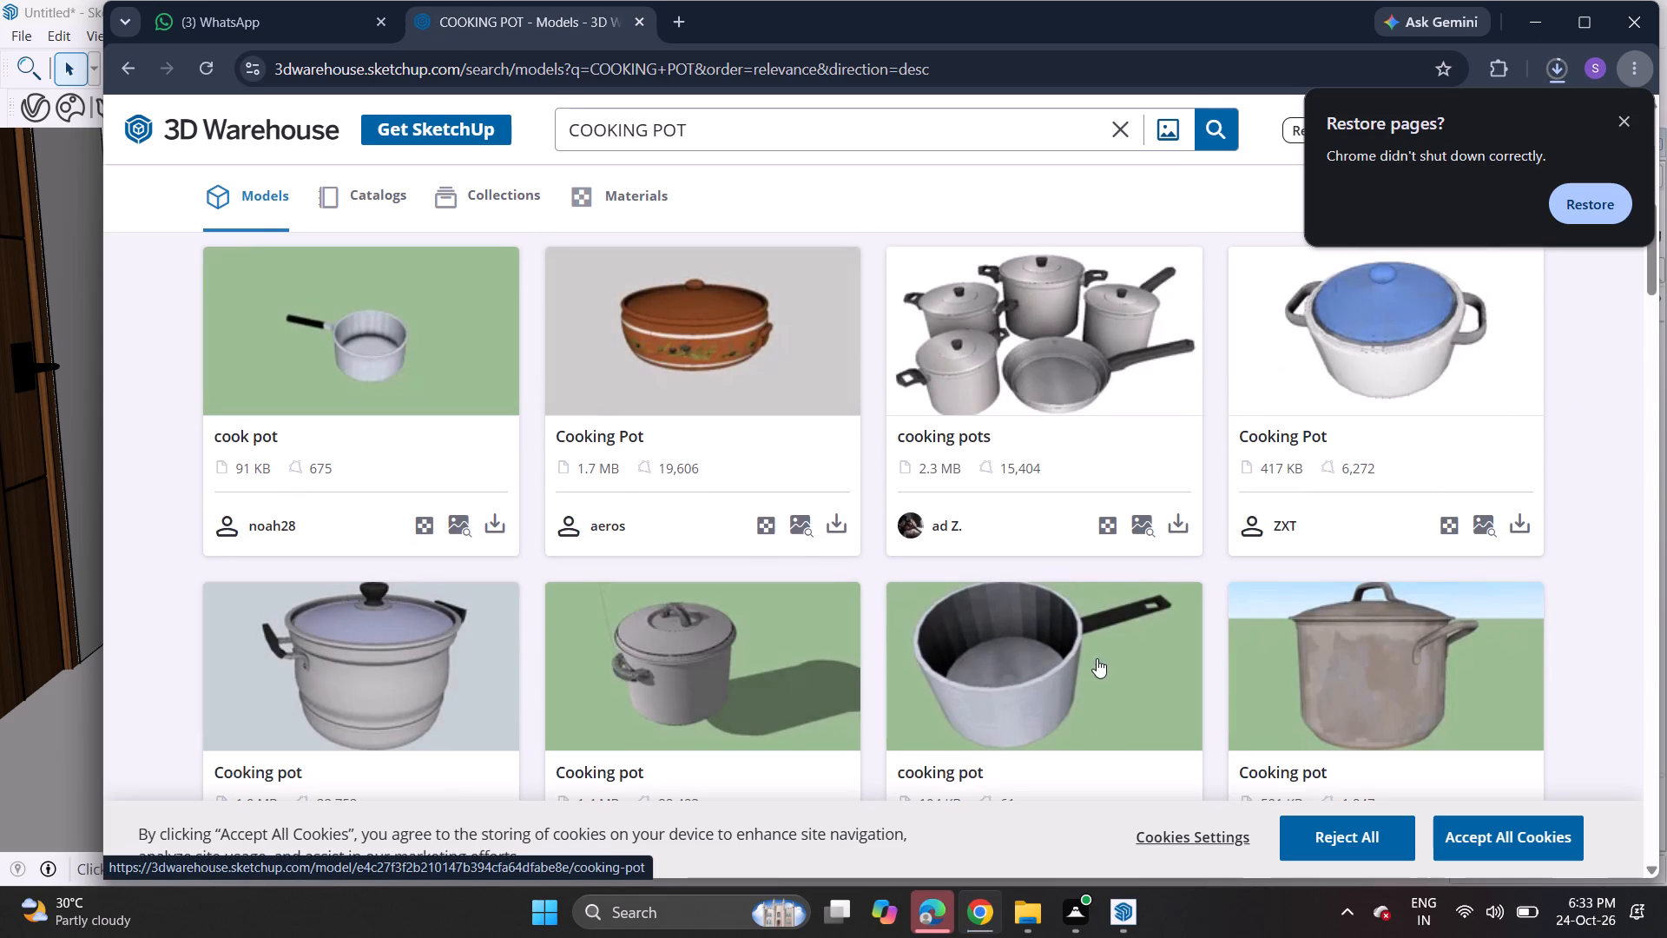
scroll(1097, 658, "down", 2)
Switch to SketchUp, import pot (1) from Downloads and place it at the back of the countertop near the hob.
left_click(1129, 905)
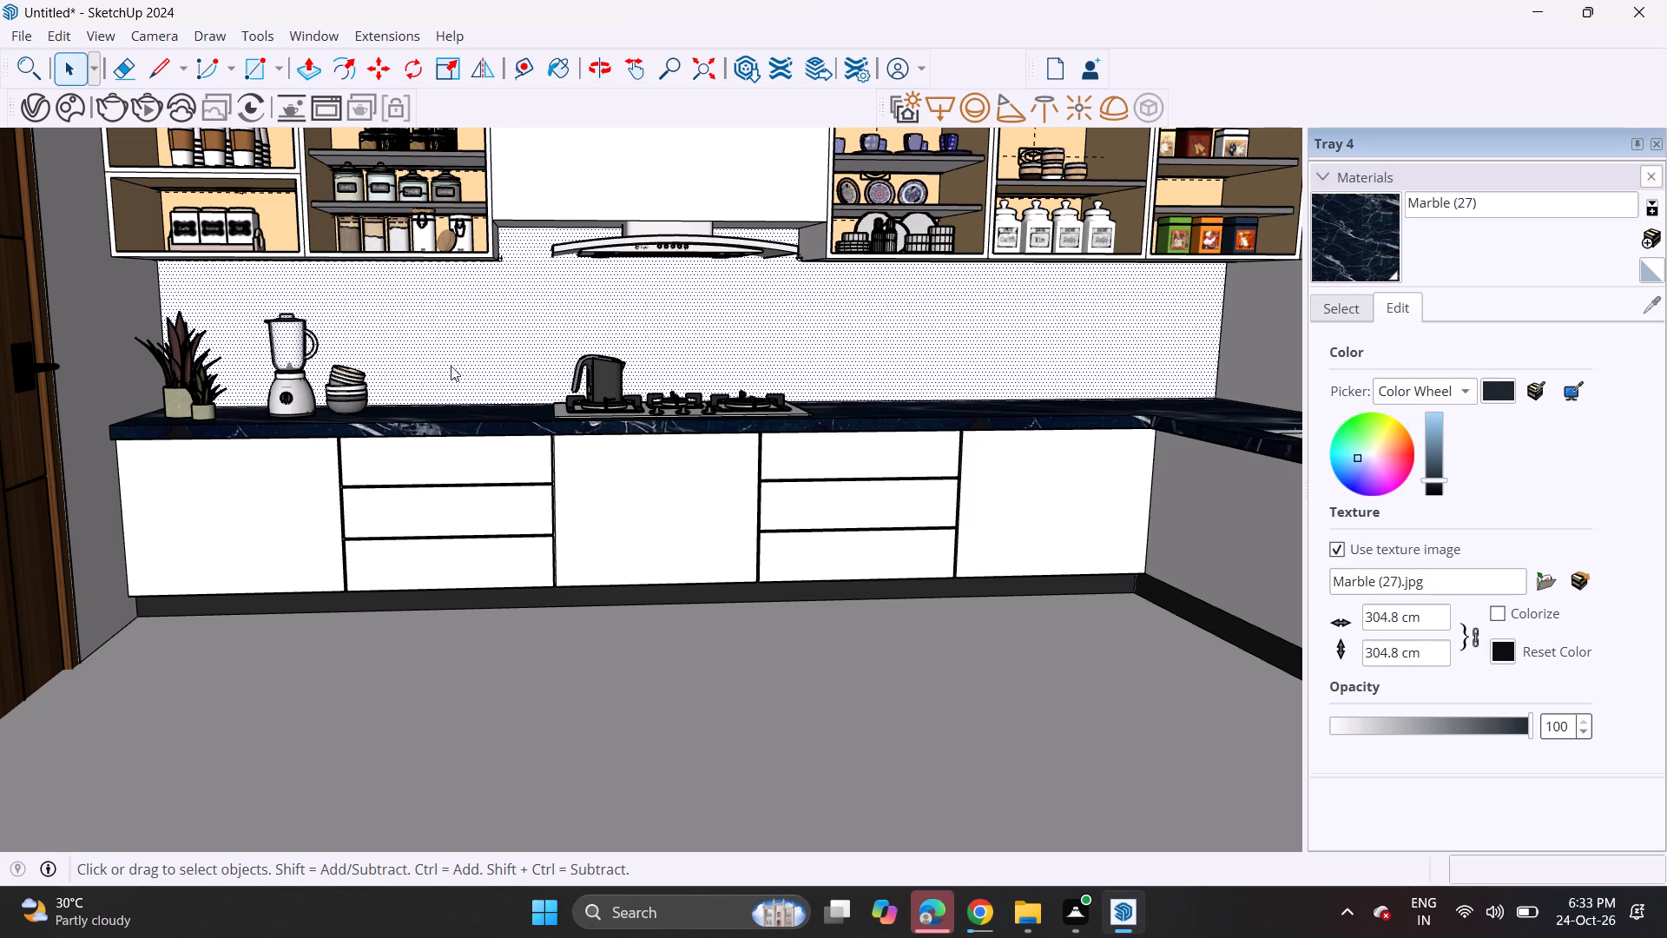
left_click(17, 42)
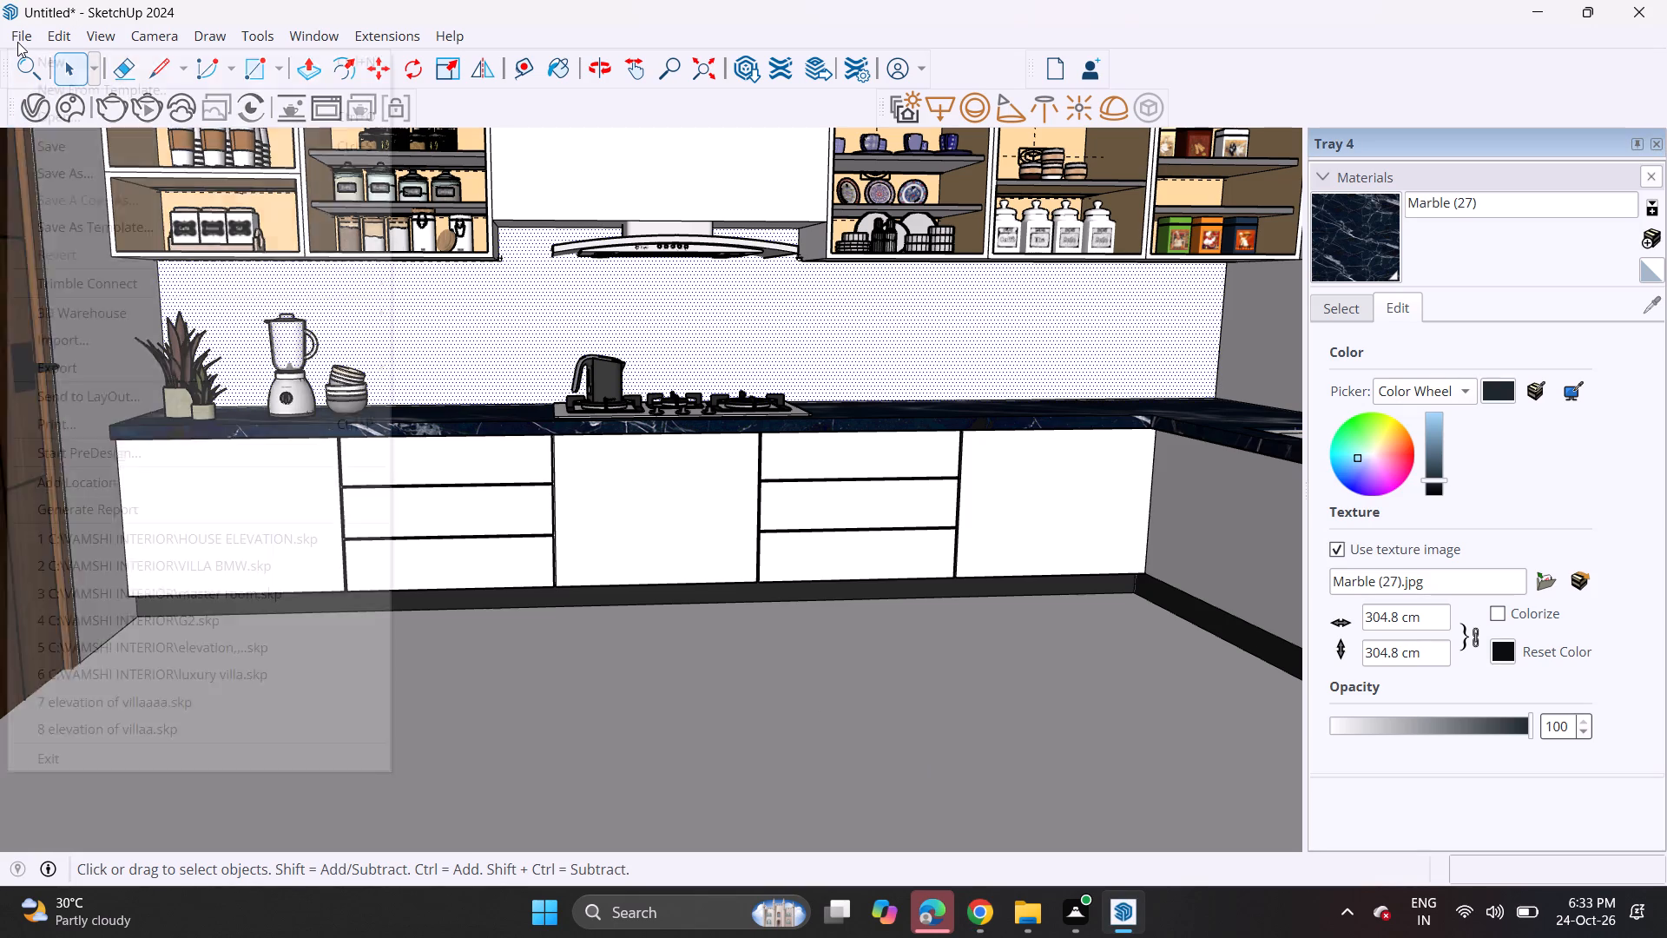
left_click(74, 328)
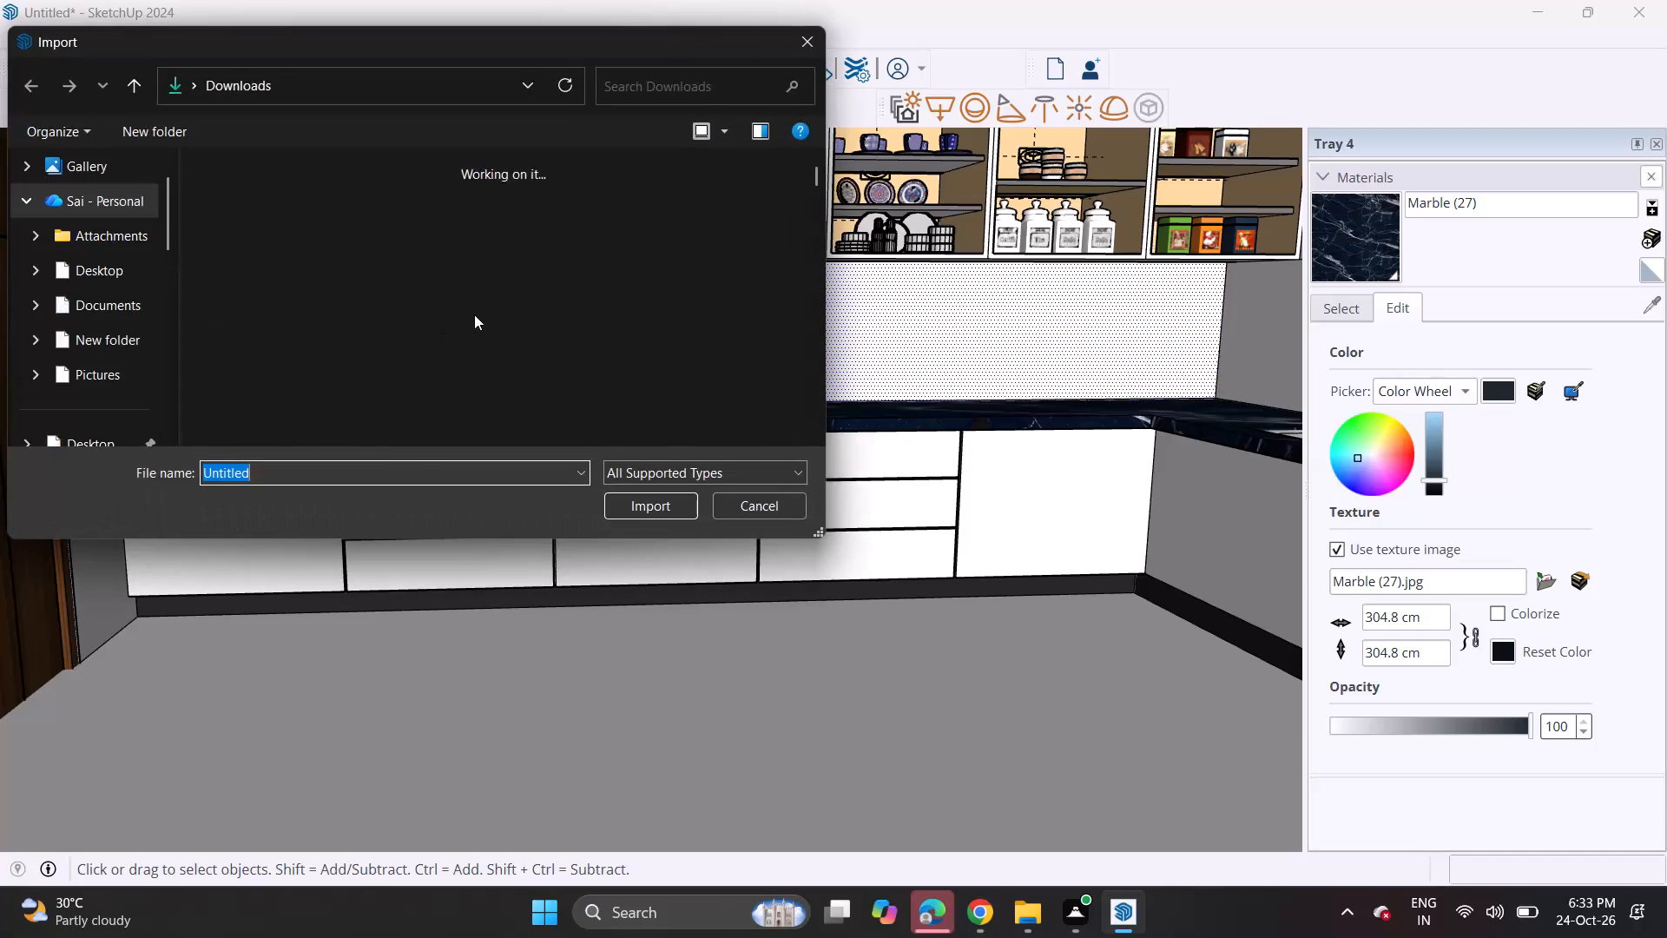
scroll(461, 375, "down", 5)
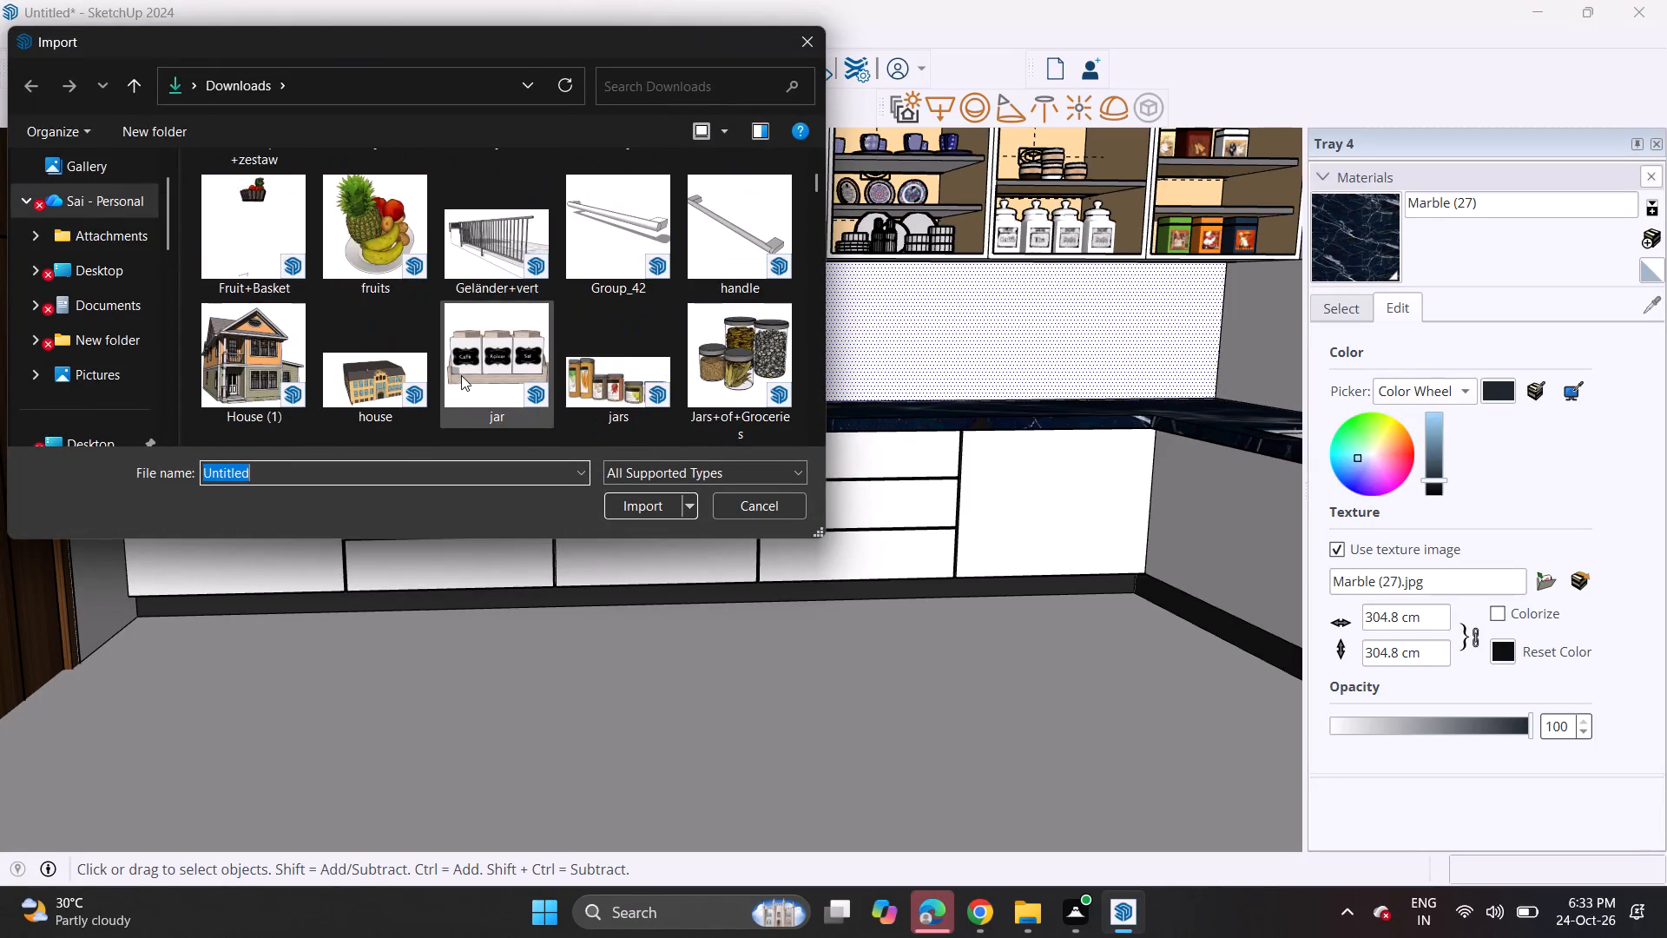
scroll(461, 375, "down", 4)
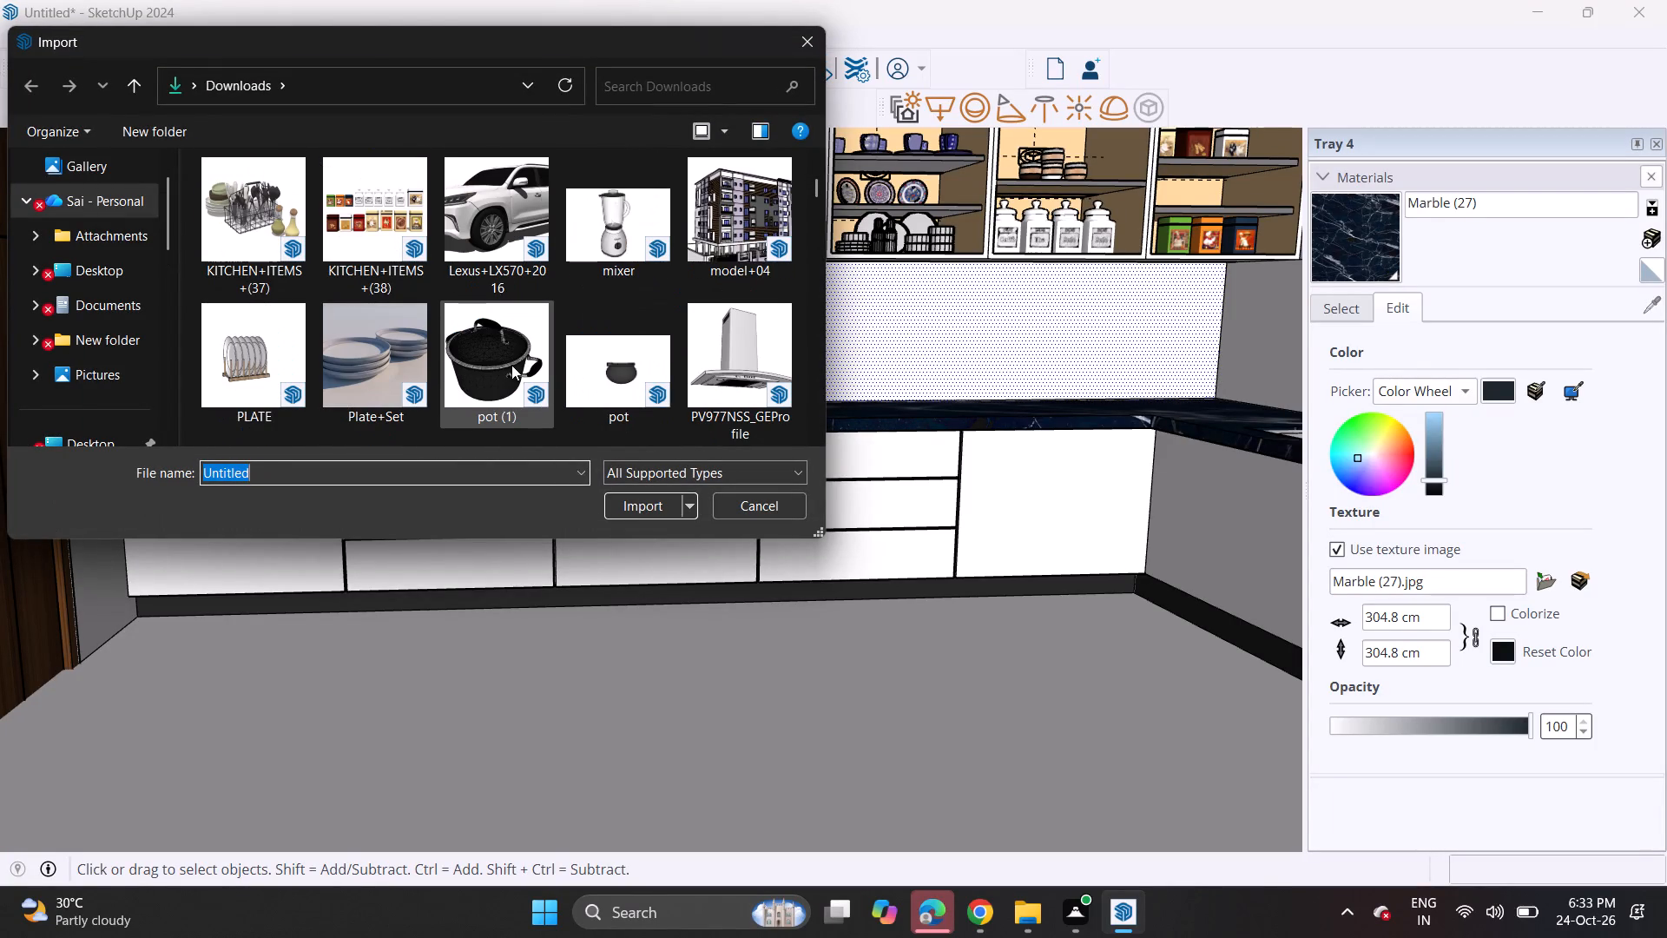
left_click(511, 367)
left_click(639, 503)
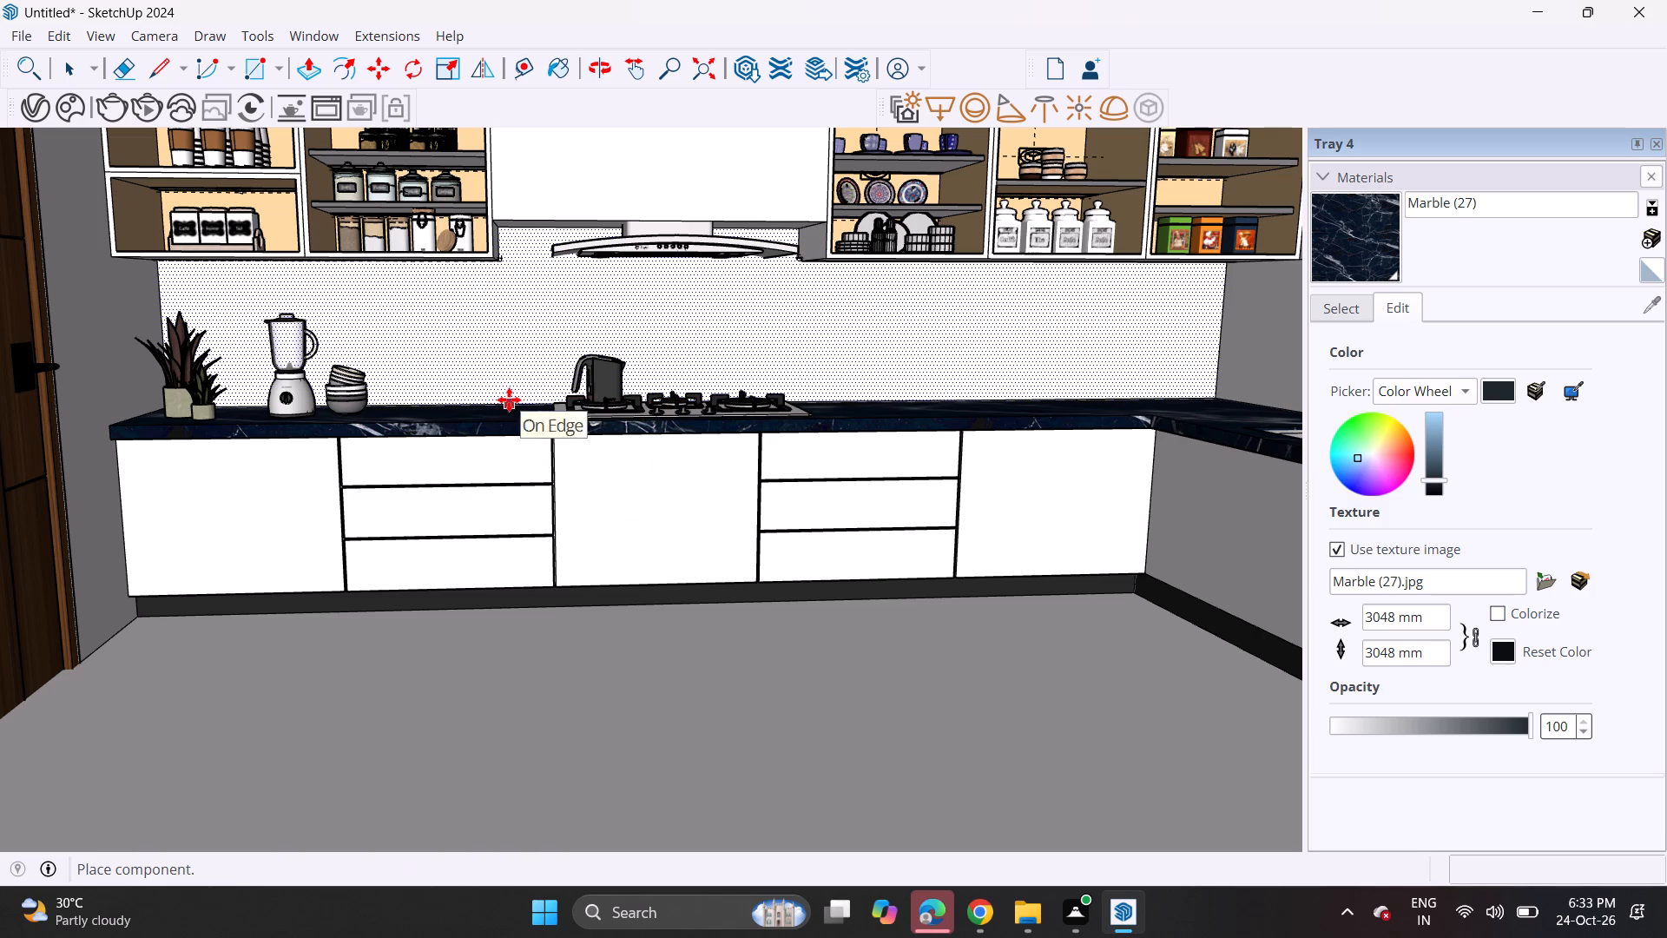
left_click(487, 386)
Move the pot onto the hob's large burner at the end opposite the kettle.
middle_click_drag(776, 334, 642, 422)
scroll(745, 393, "up", 2)
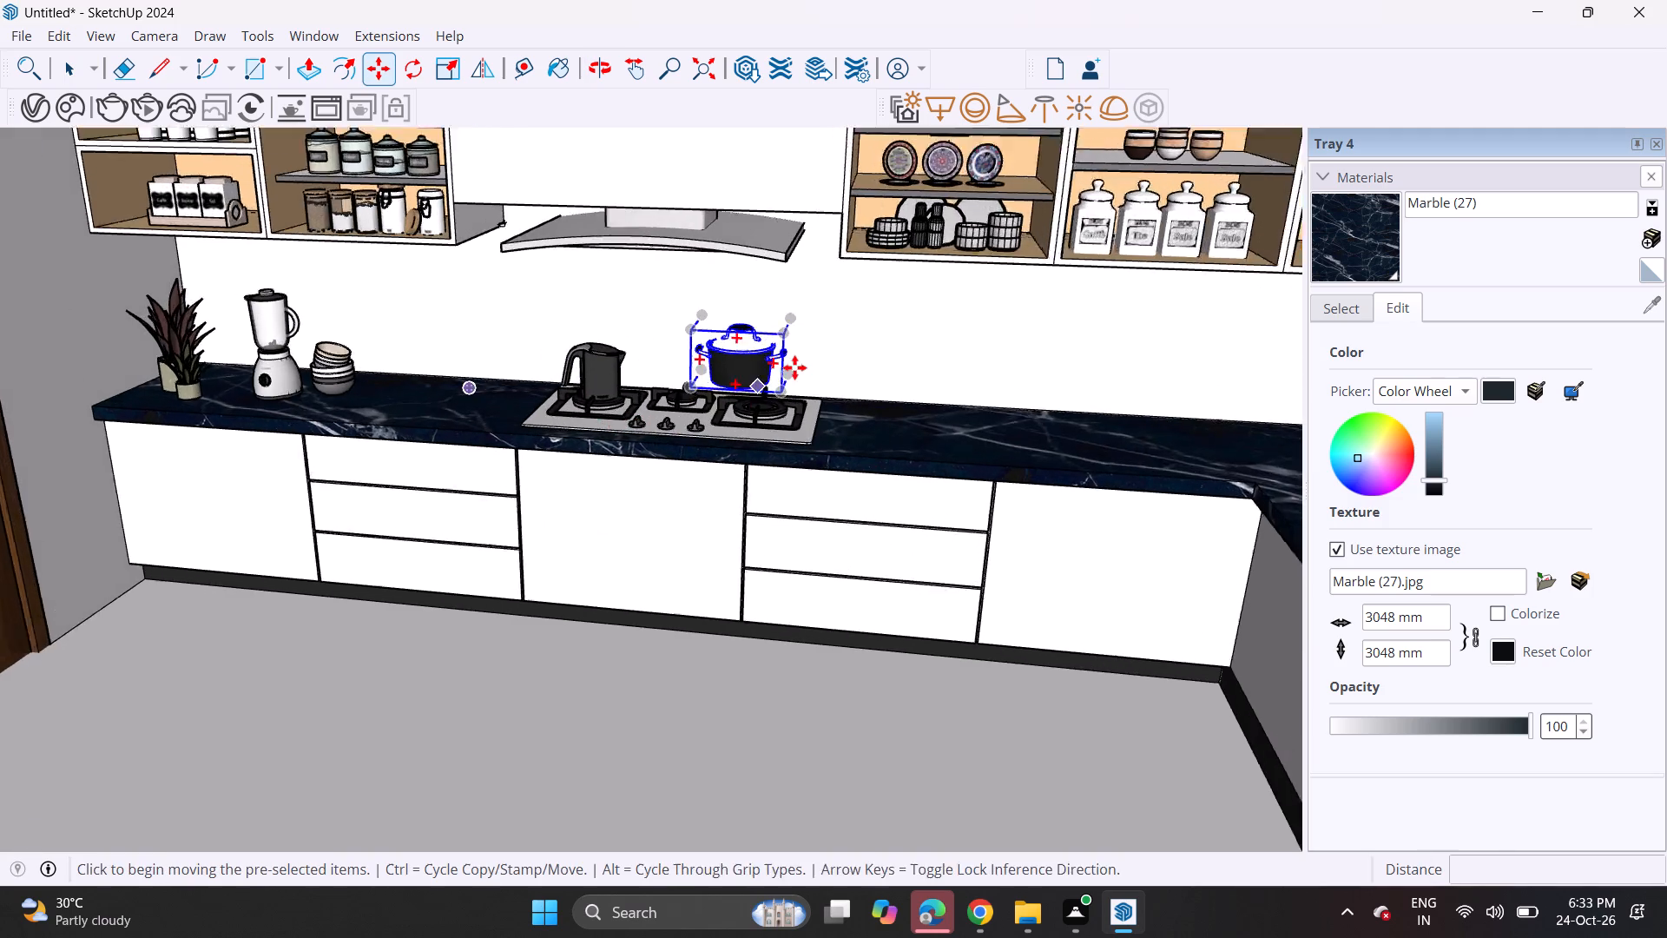
scroll(794, 367, "up", 4)
left_click(785, 406)
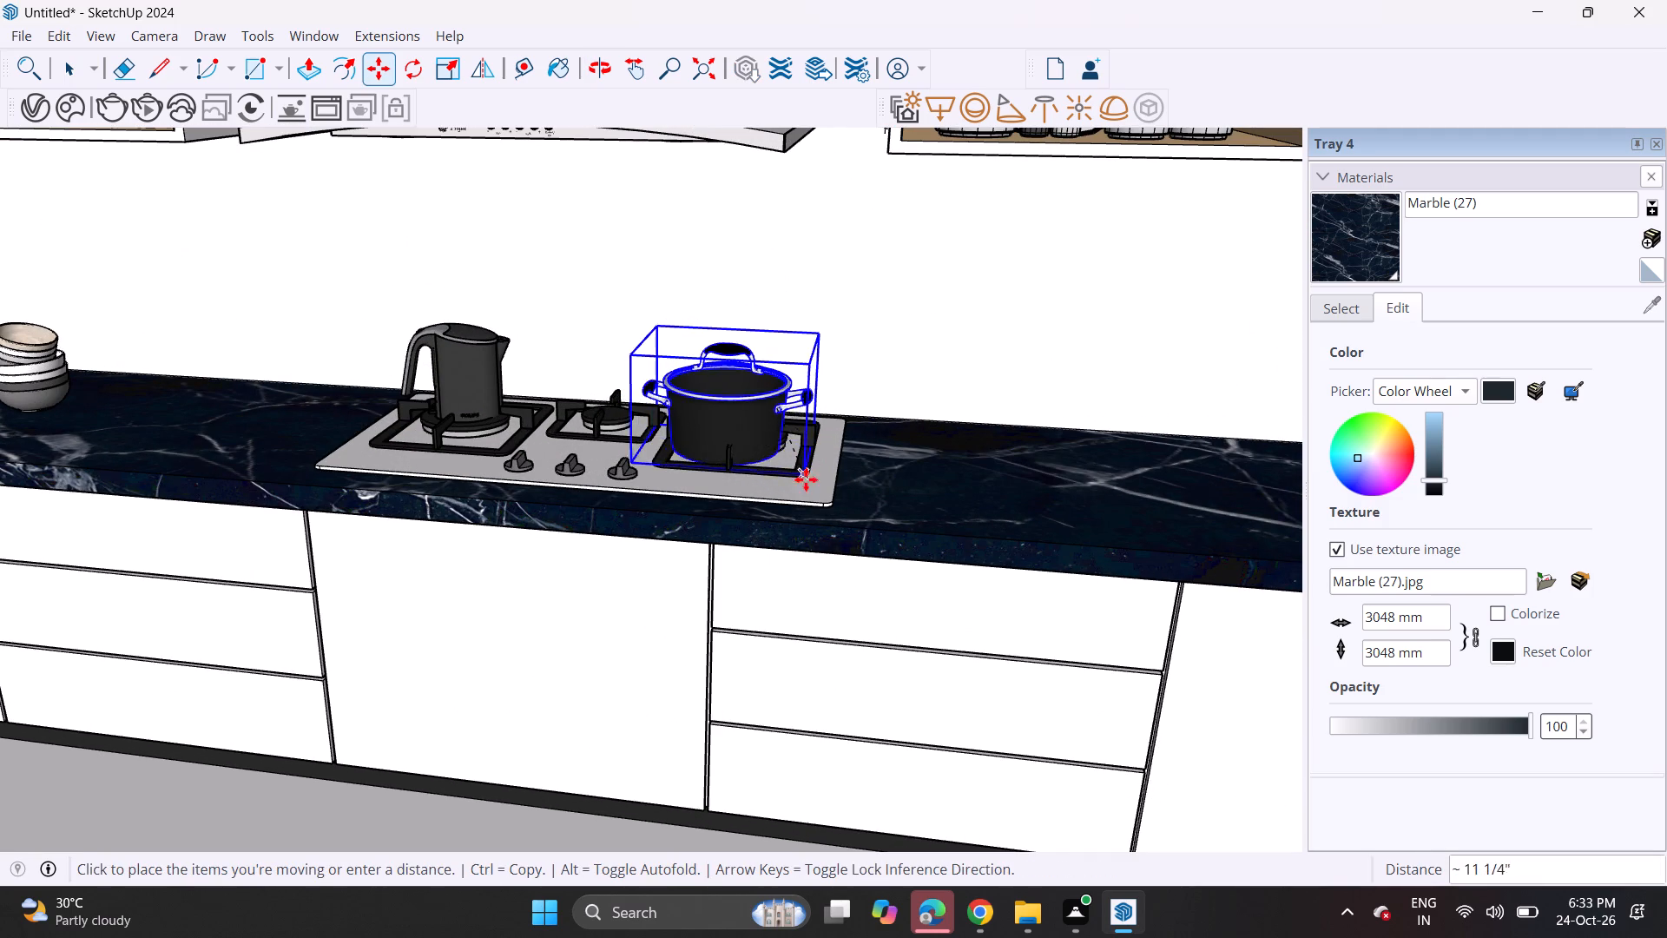
left_click(820, 463)
Raise the pot to sit on the burner's grate and centre it over the burner.
middle_click_drag(805, 323, 803, 303)
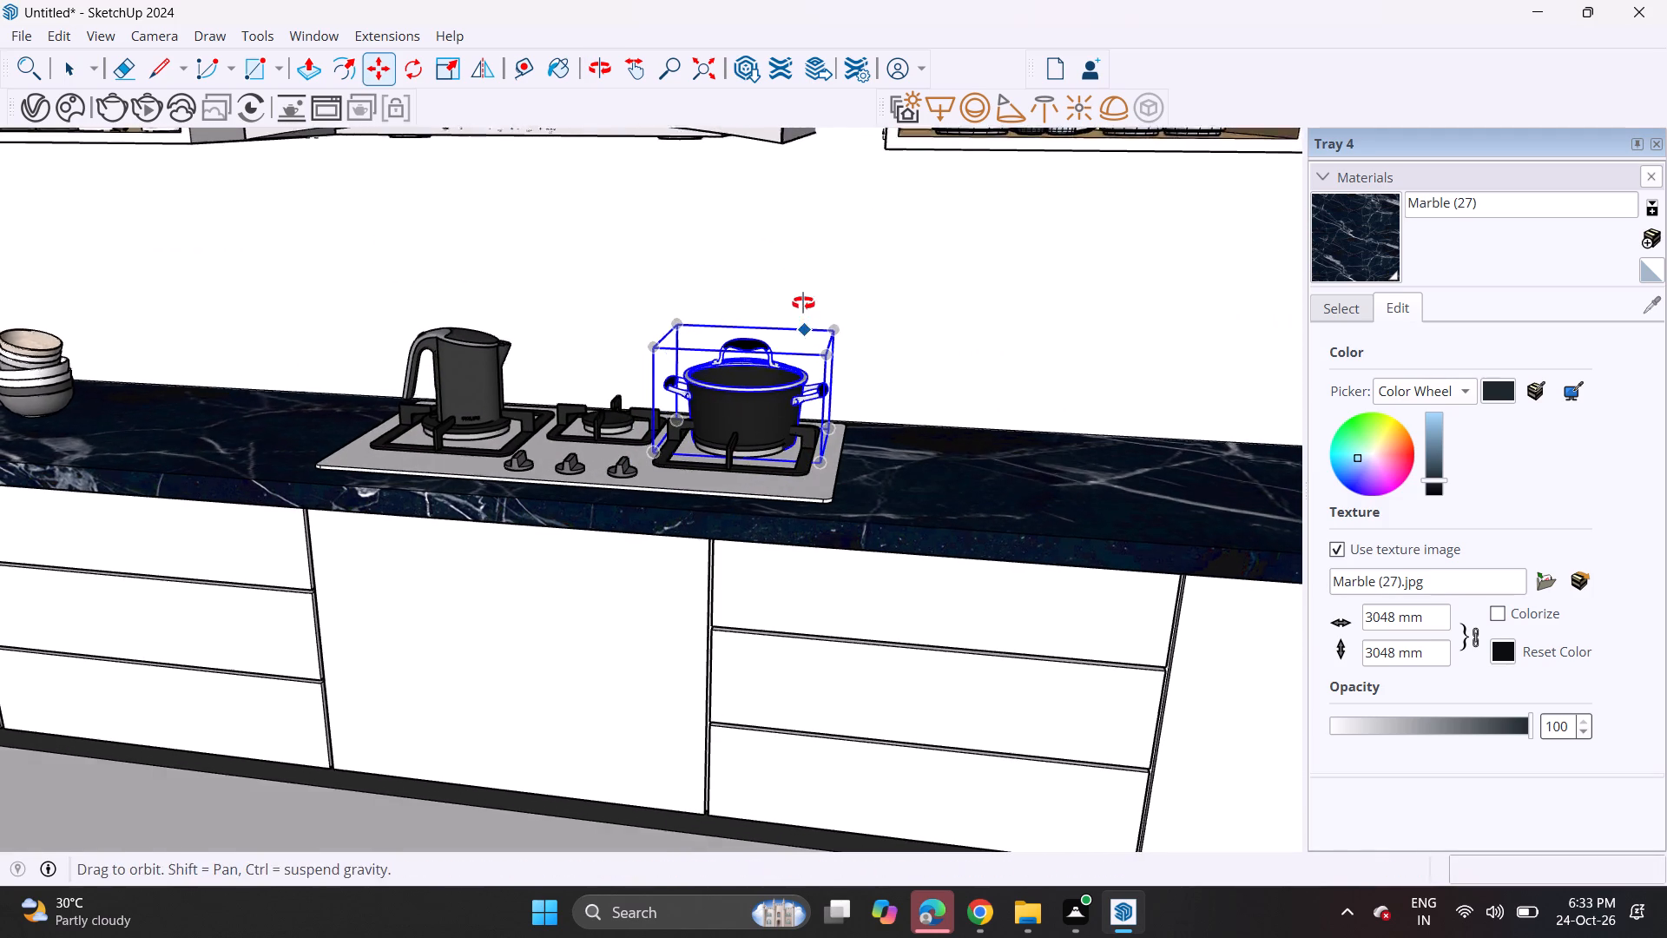
middle_click_drag(803, 303, 803, 295)
scroll(803, 432, "up", 4)
left_click(729, 470)
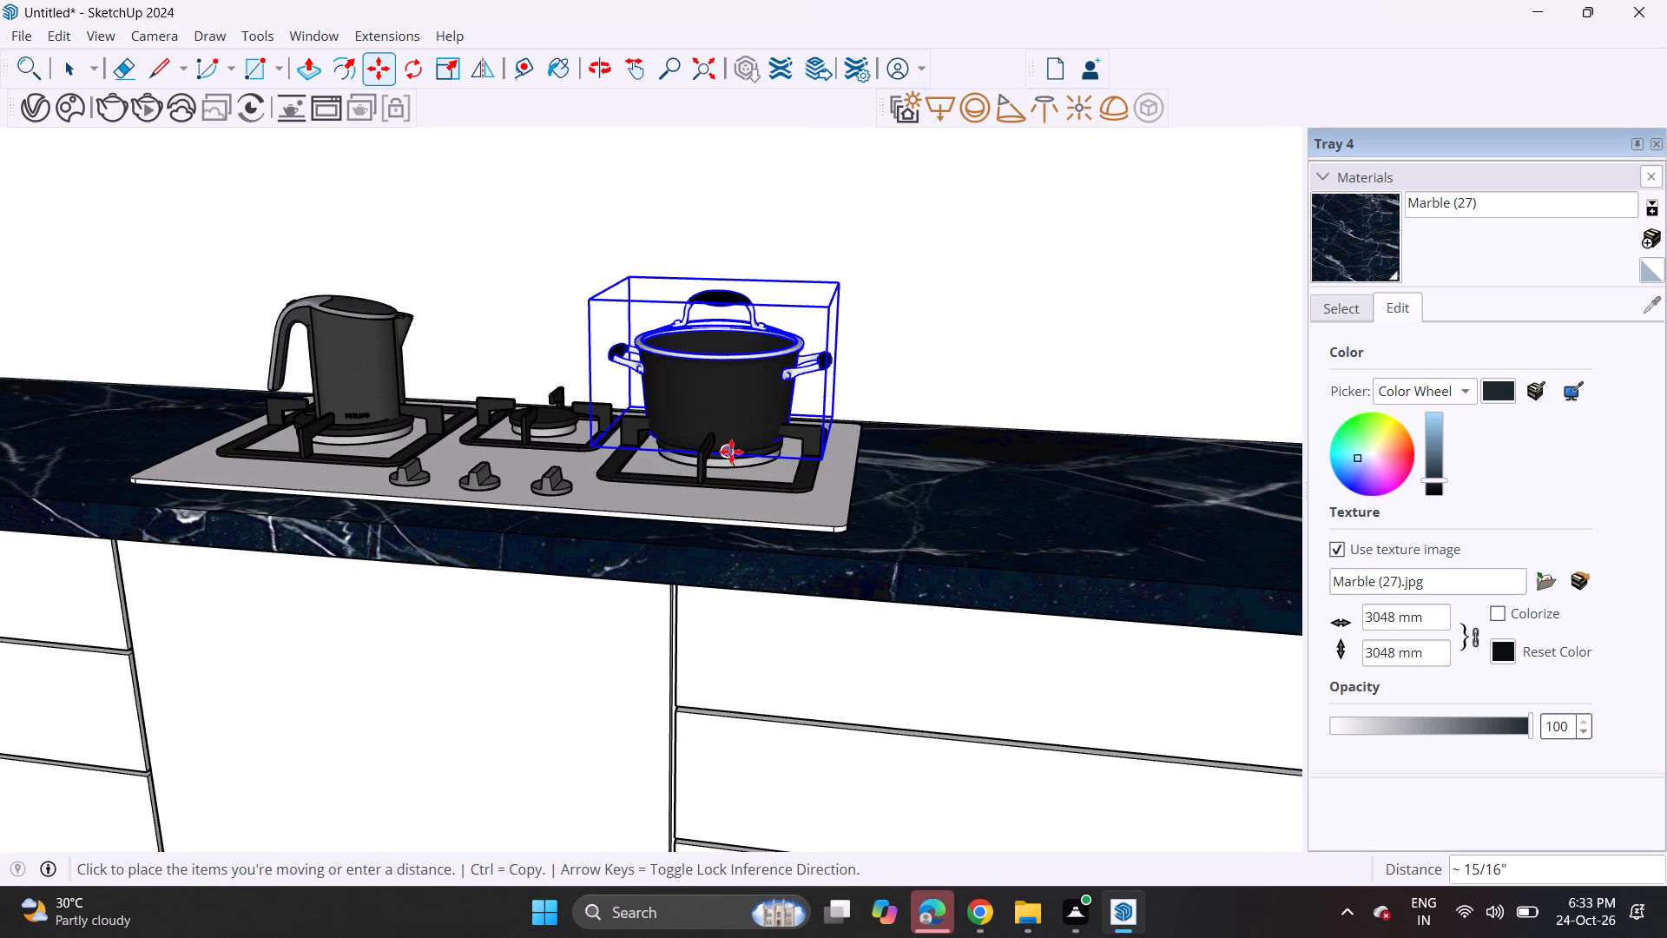
left_click(730, 438)
middle_click_drag(814, 447, 897, 326)
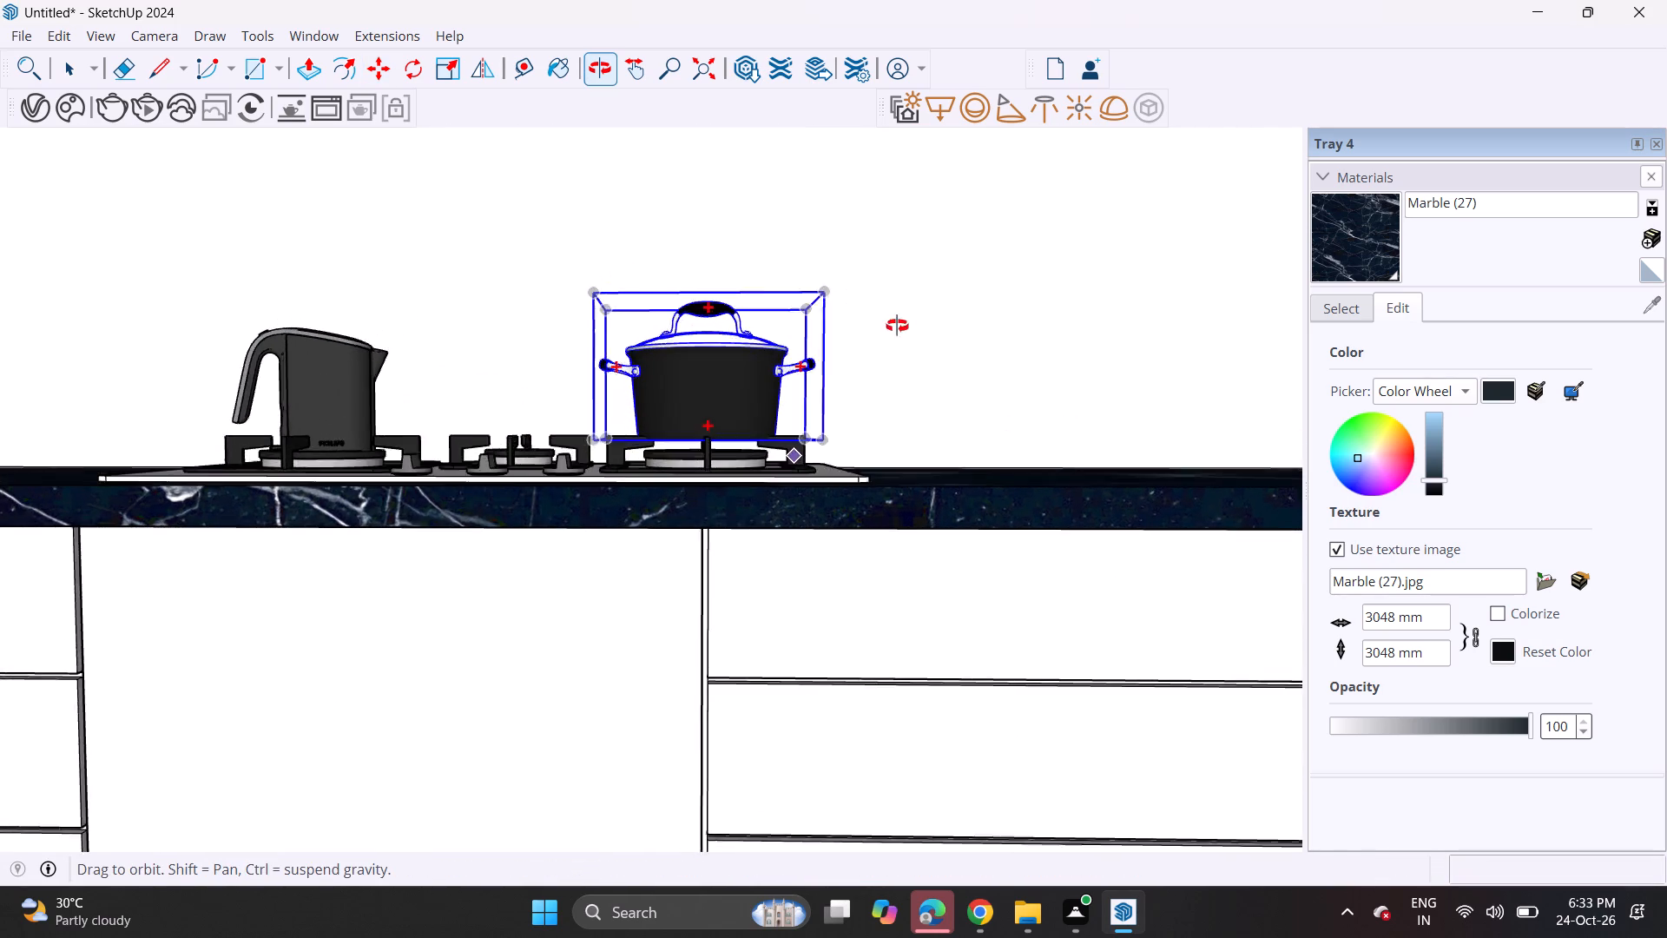
middle_click_drag(897, 326, 569, 591)
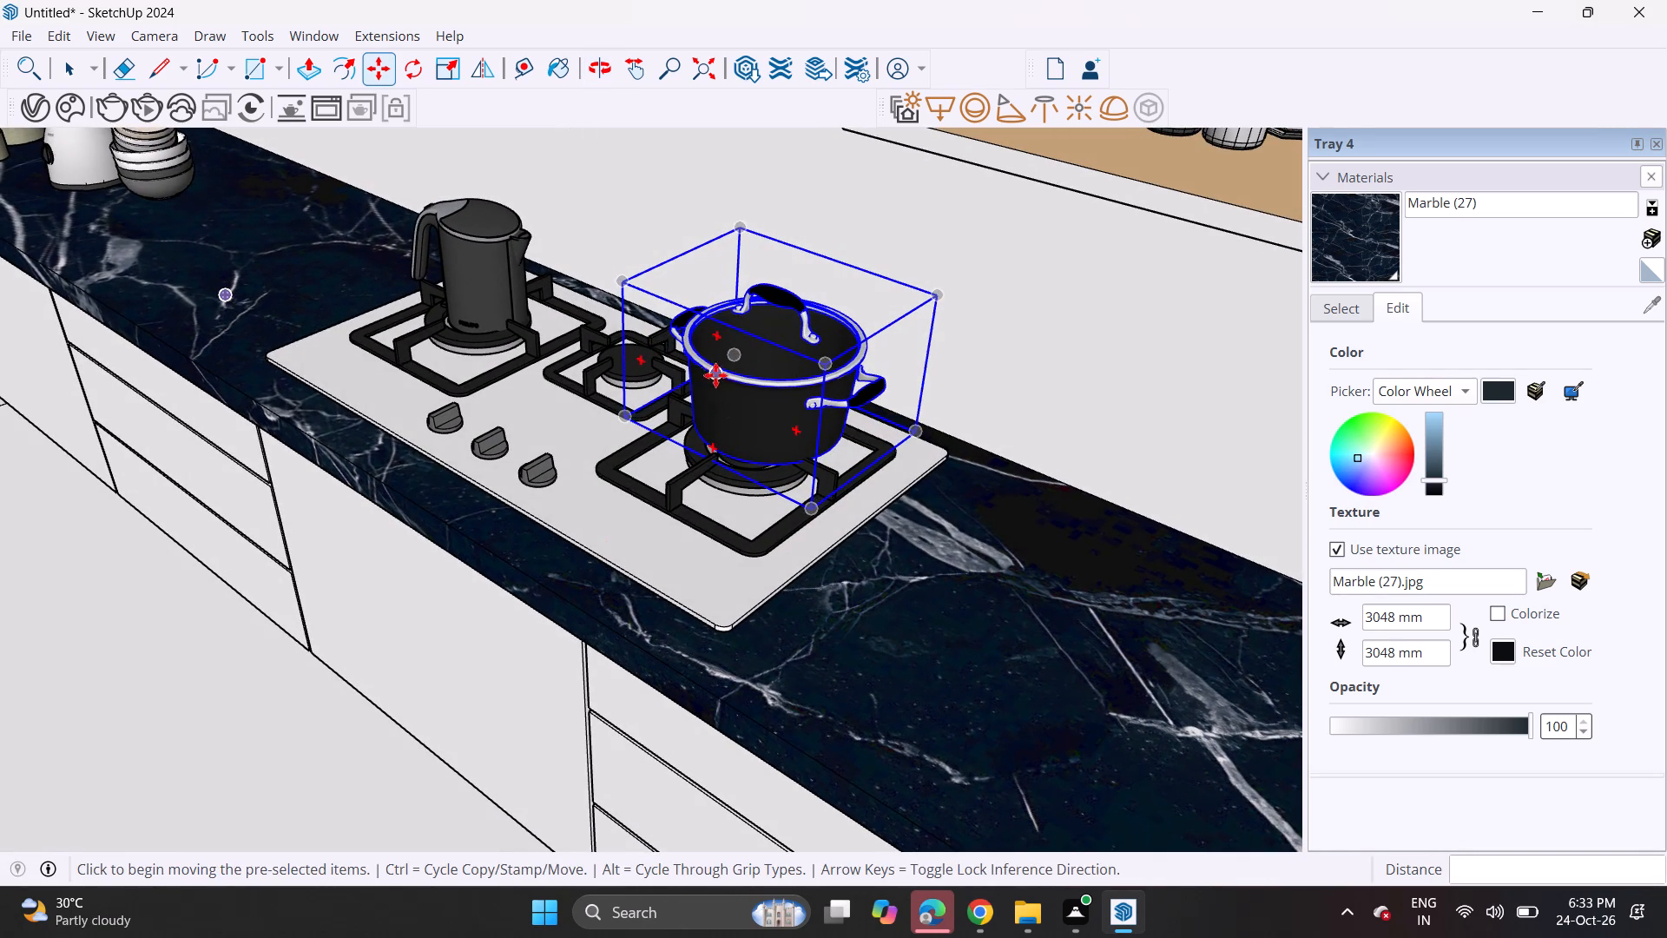
left_click(718, 386)
left_click(698, 393)
key("space")
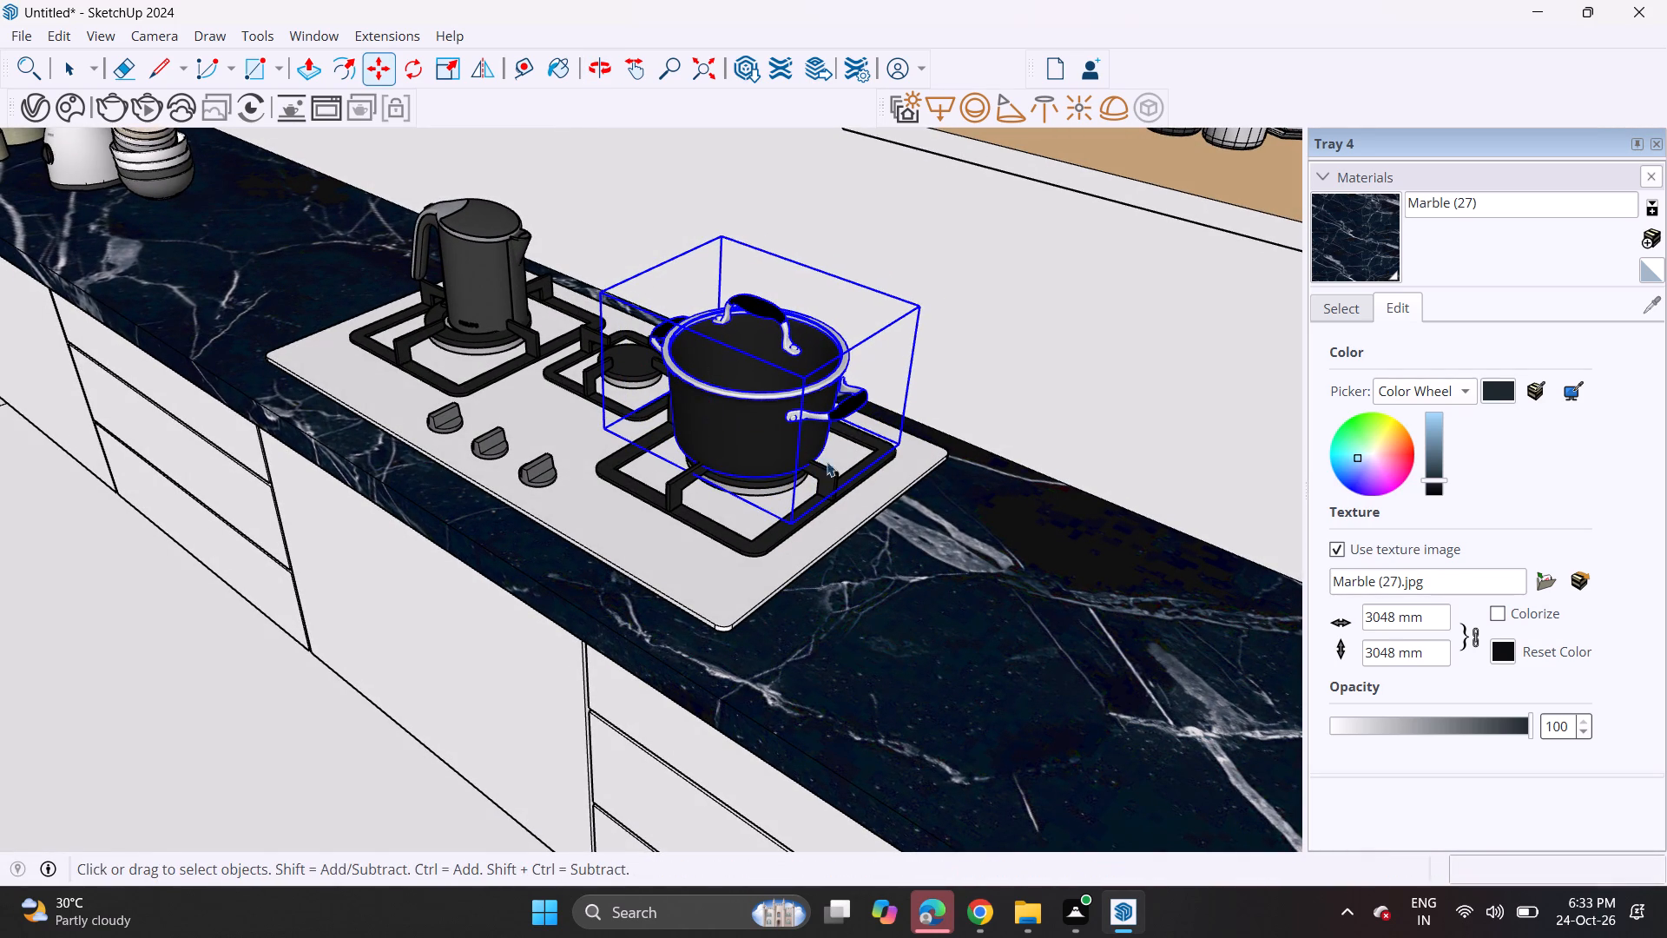
left_click(880, 543)
Review the pot and kettle on the hob and the styling along both countertop runs across the whole kitchen.
middle_click_drag(748, 569, 1005, 346)
left_click(725, 536)
scroll(699, 519, "down", 2)
scroll(699, 519, "up", 1)
scroll(699, 519, "down", 1)
scroll(699, 519, "up", 1)
scroll(699, 519, "down", 2)
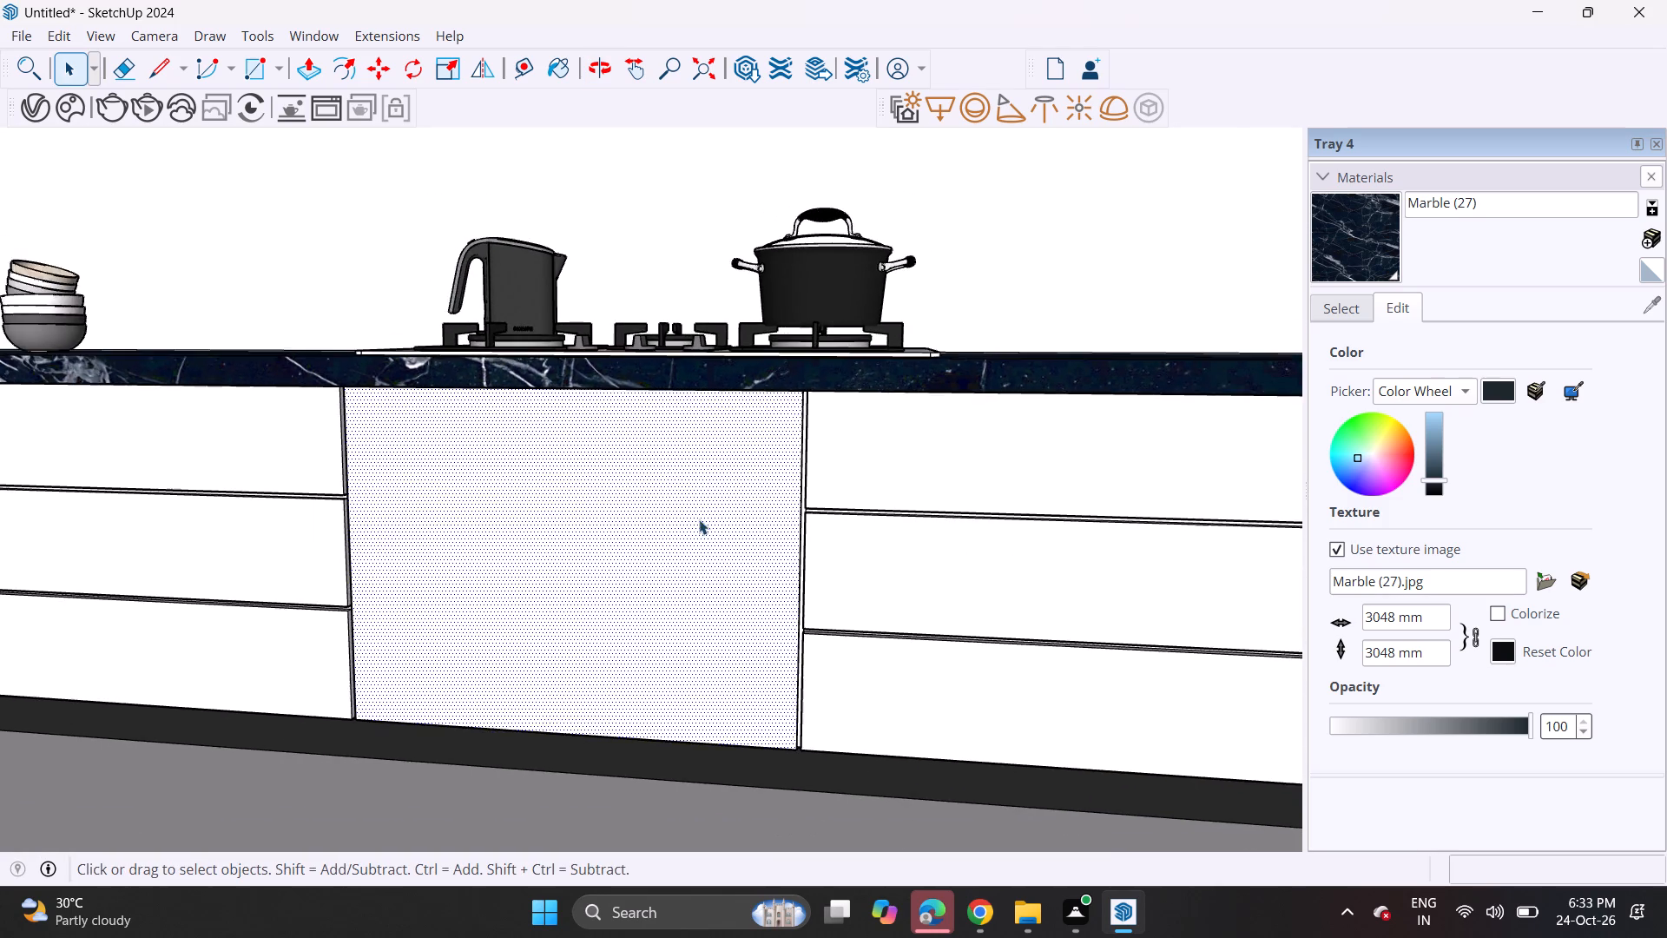
scroll(699, 519, "down", 5)
middle_click_drag(682, 523, 815, 529)
scroll(788, 506, "down", 2)
scroll(788, 506, "up", 2)
scroll(788, 506, "down", 9)
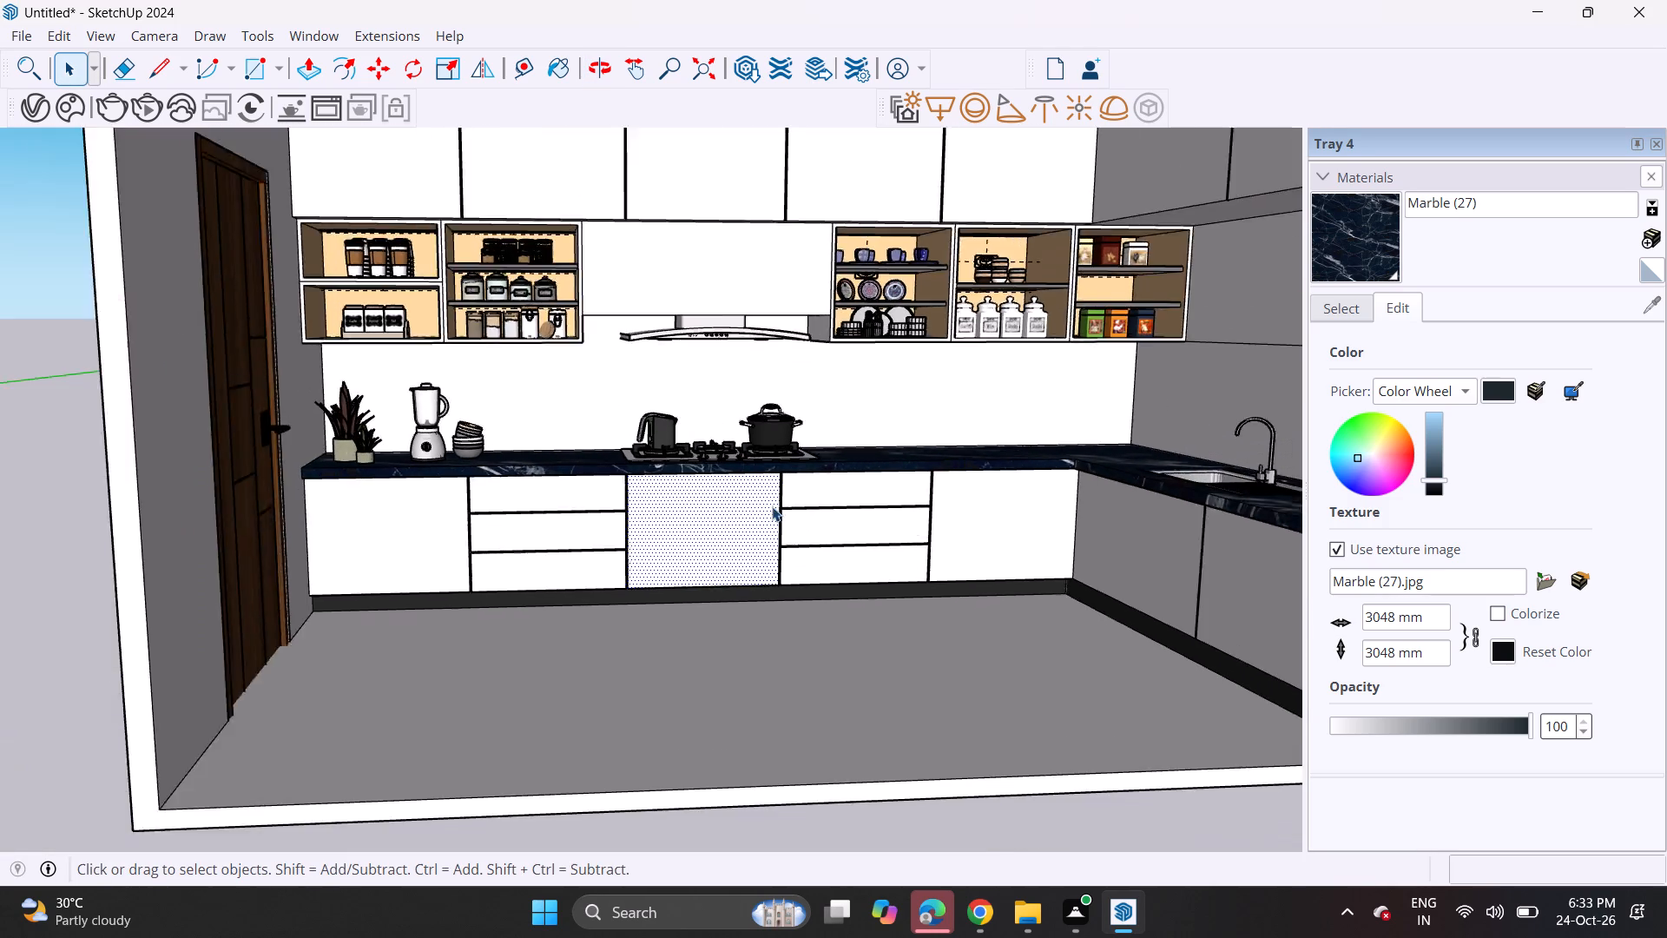
scroll(772, 506, "up", 1)
scroll(772, 506, "down", 3)
middle_click_drag(741, 492, 636, 503, "shift")
scroll(918, 467, "up", 1)
scroll(901, 462, "down", 1)
scroll(891, 458, "up", 2)
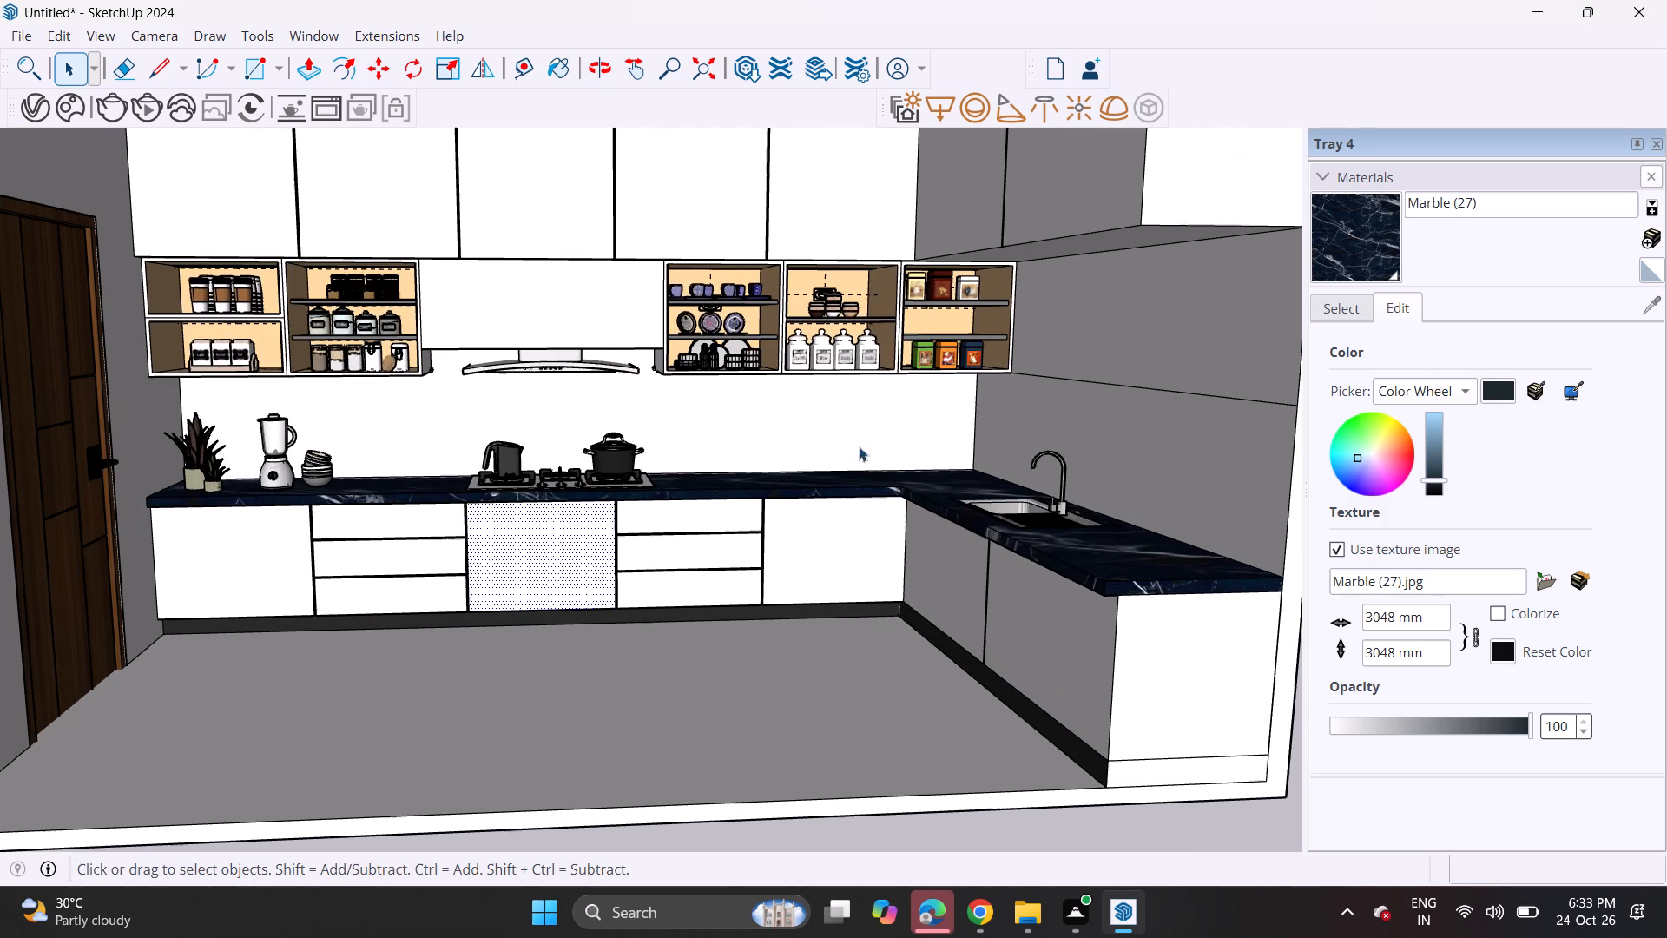
Import the Fruit model from Downloads and place it on the back countertop between the hob and the sink corner.
left_click(27, 37)
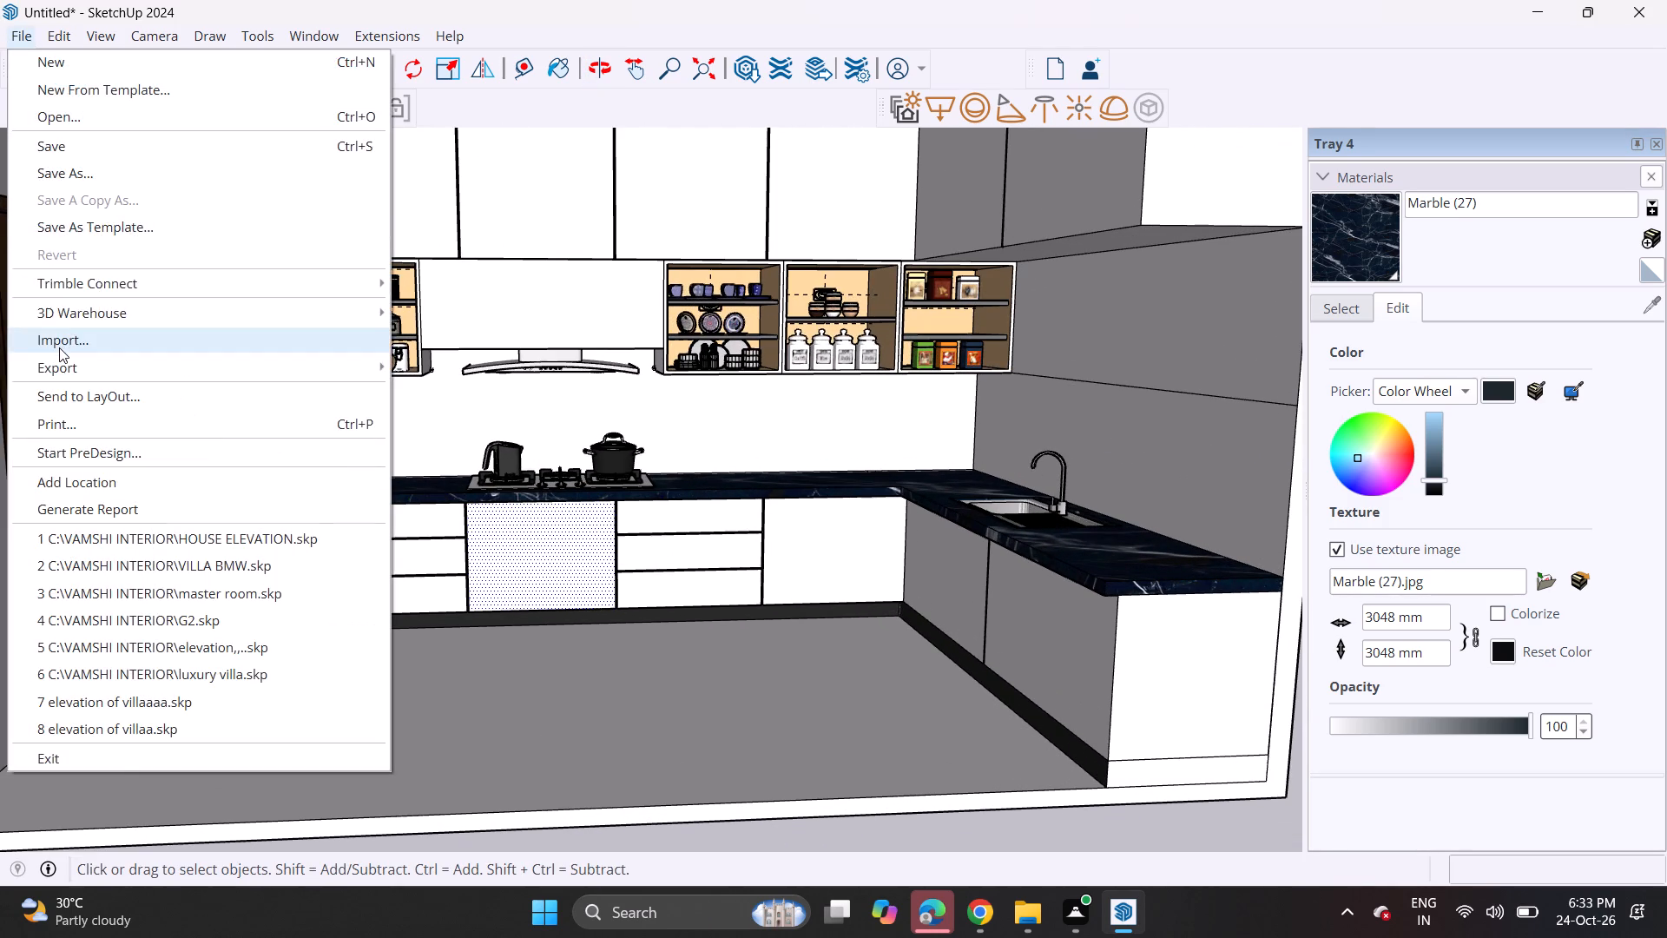
left_click(60, 349)
scroll(534, 307, "down", 3)
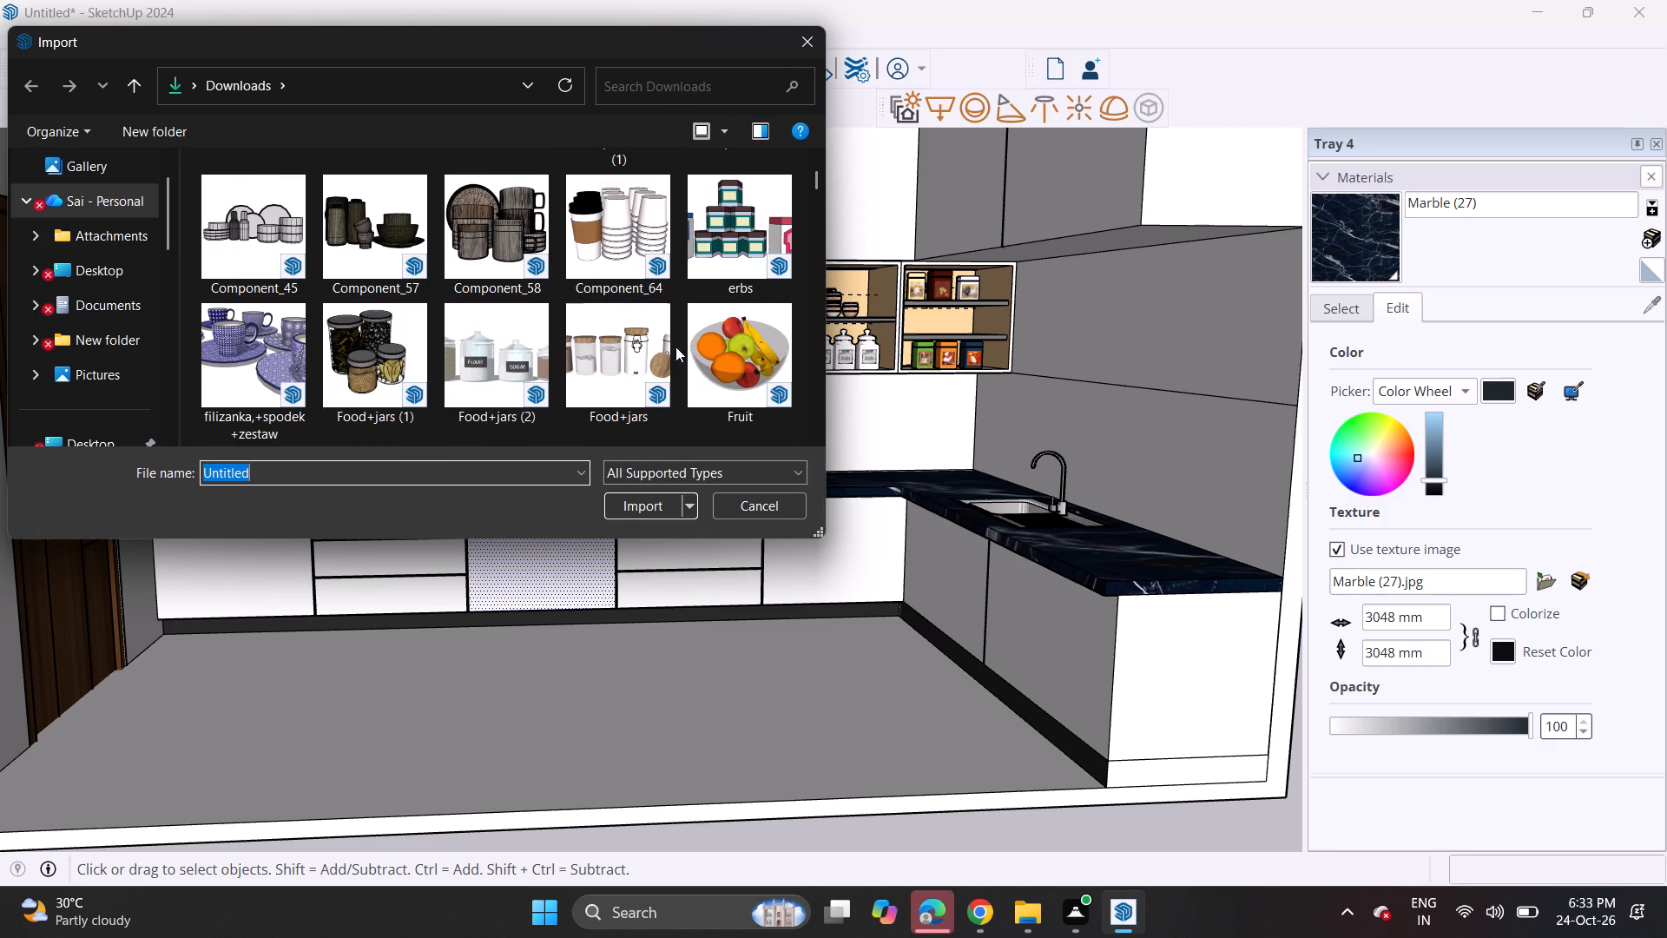
left_click(708, 345)
left_click(666, 505)
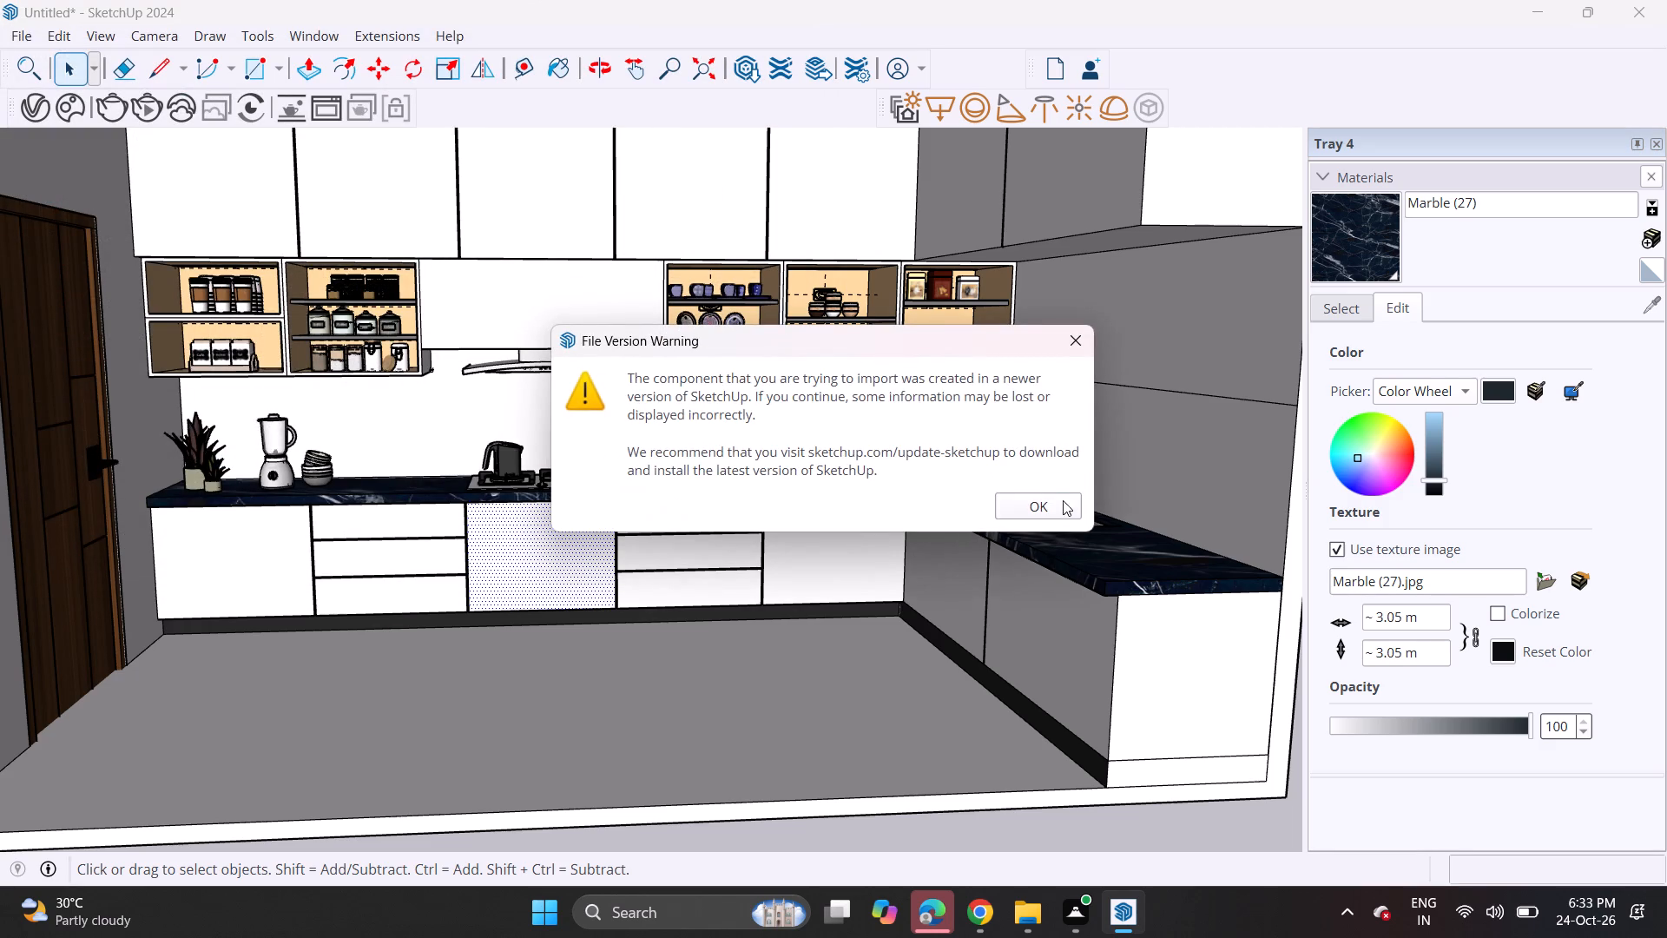
left_click(1051, 505)
middle_click_drag(720, 439, 723, 509)
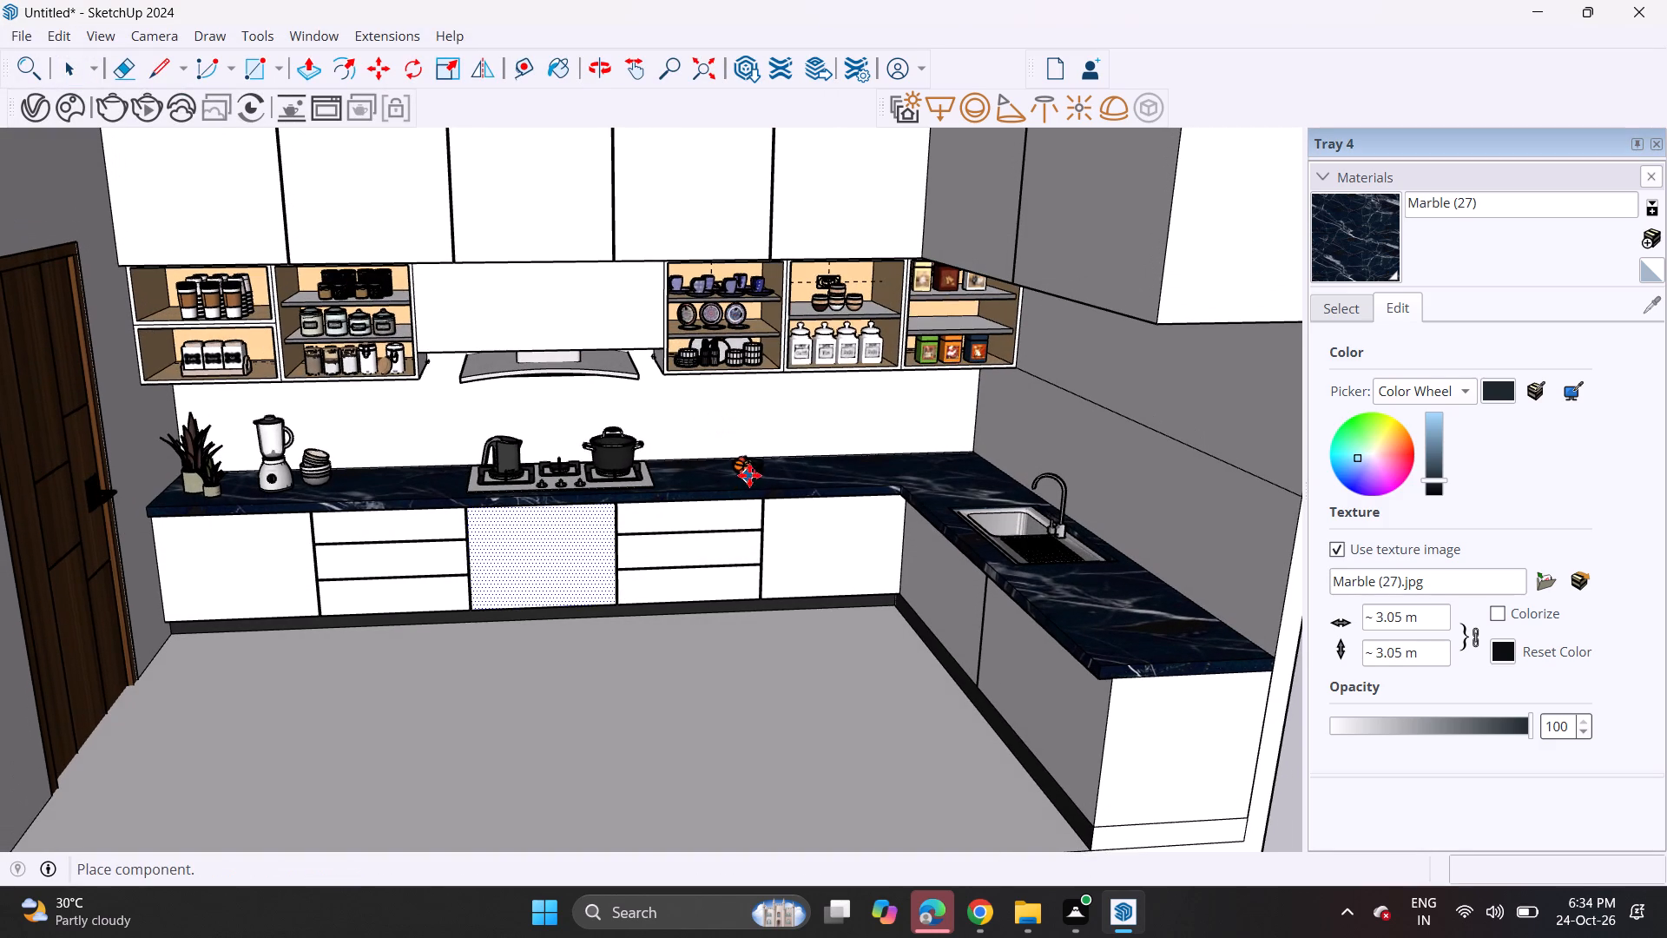
left_click(751, 473)
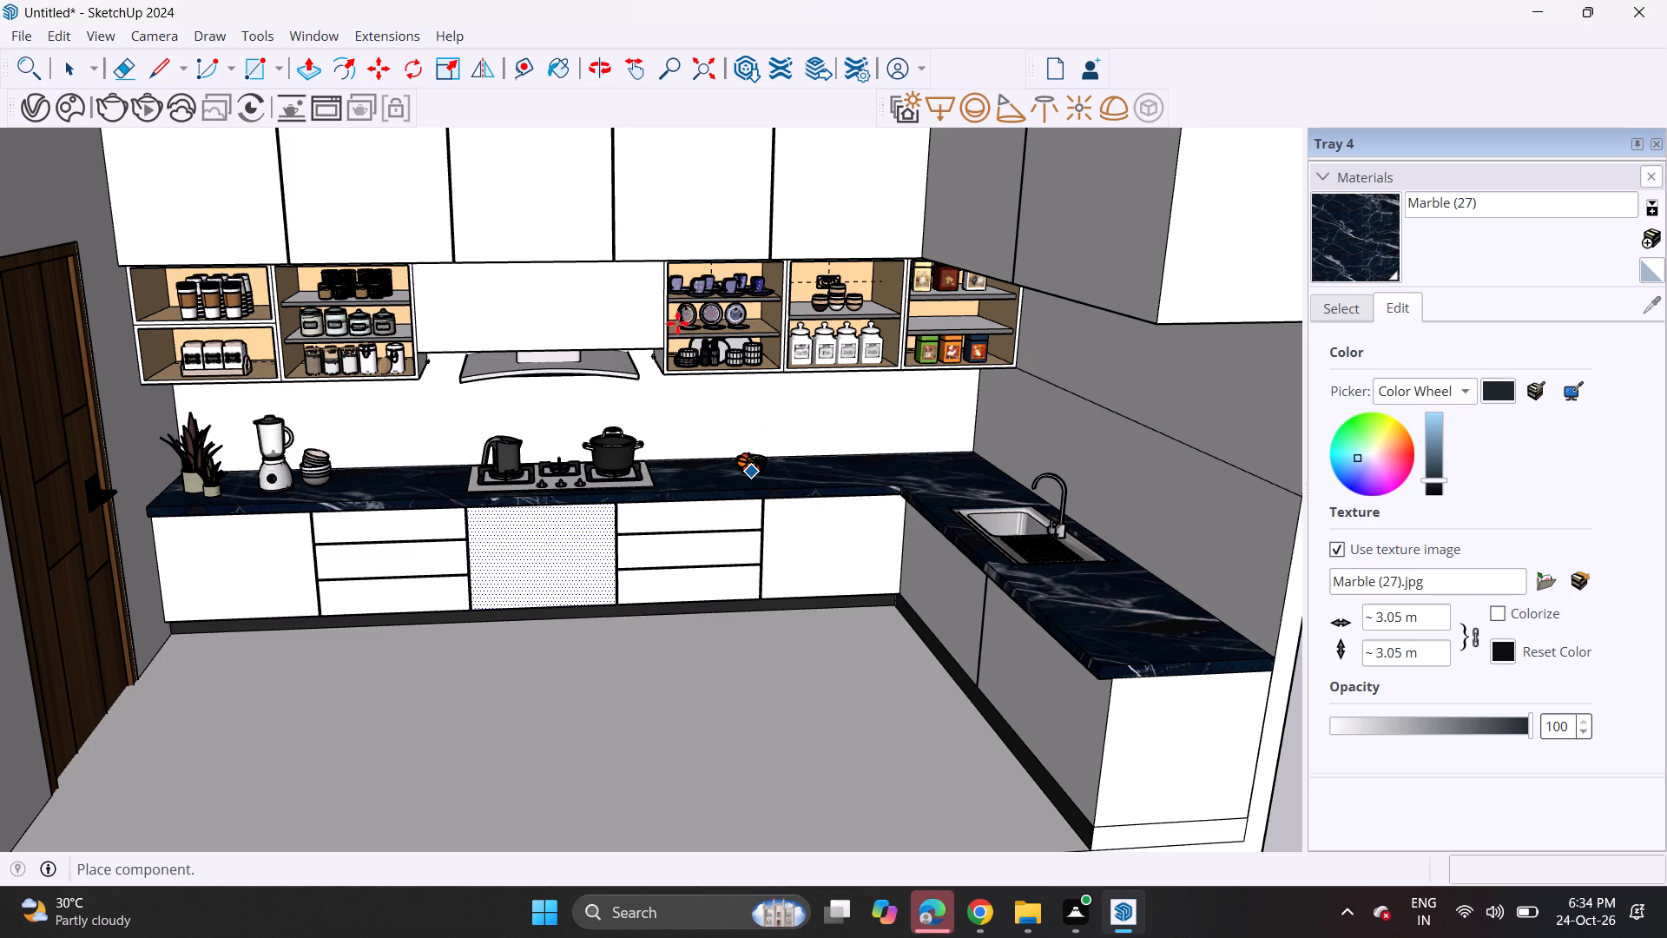
Scale the fruit bowl up uniformly by about 1.76.
left_click(437, 66)
scroll(801, 429, "up", 9)
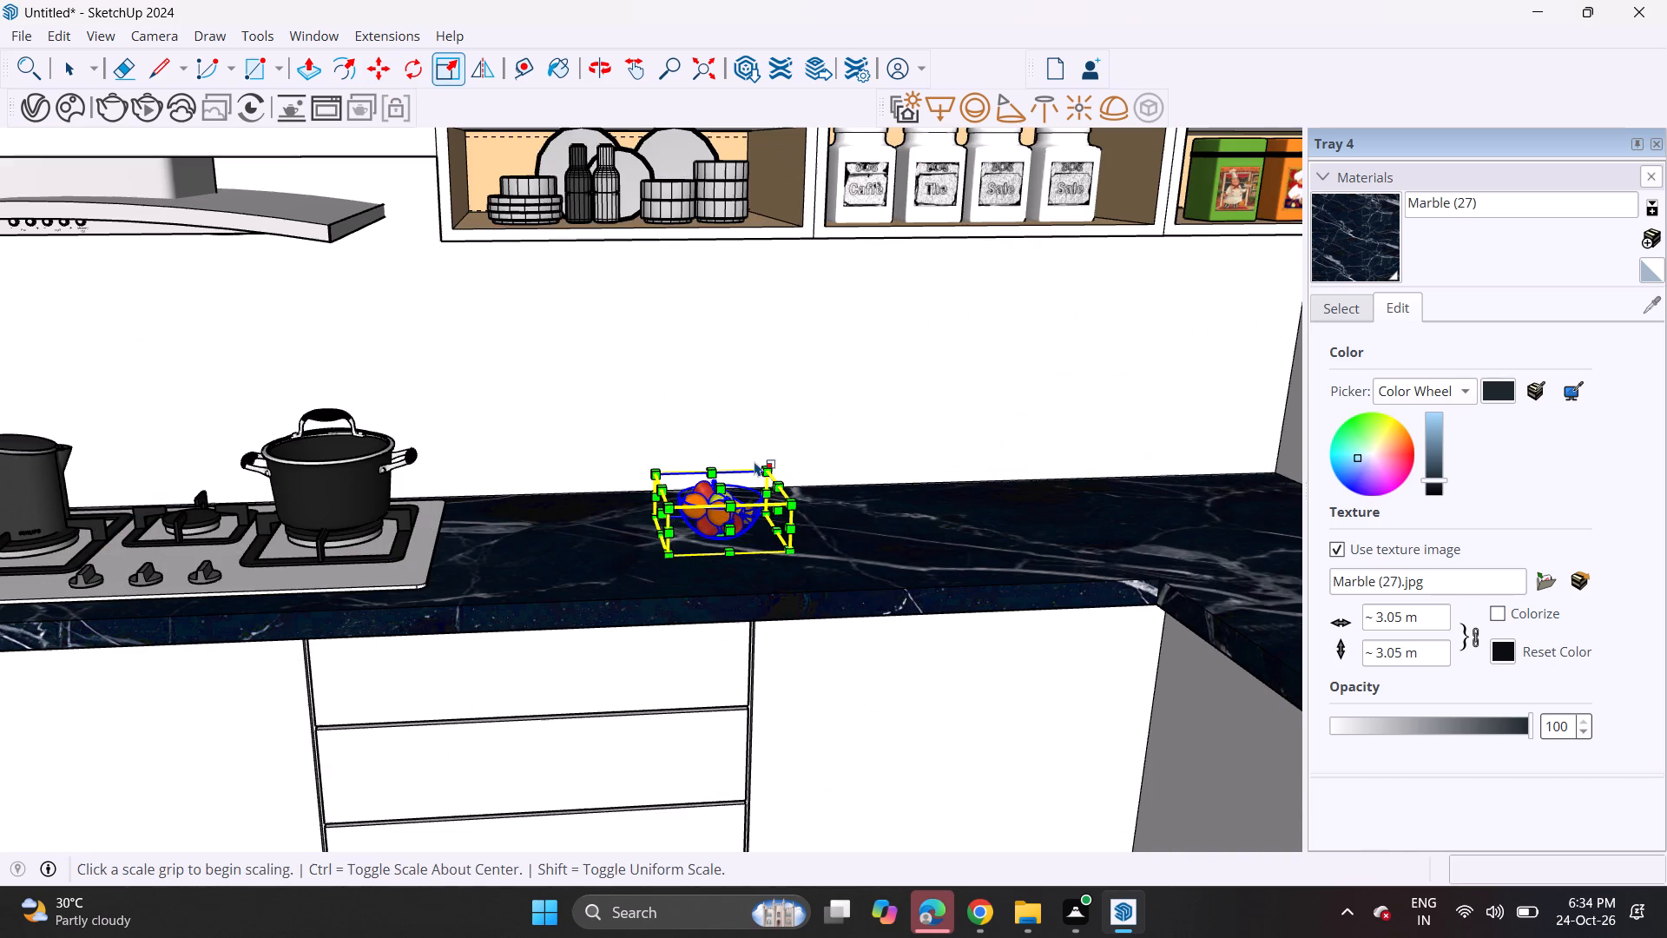
left_click(770, 473)
left_click(837, 423)
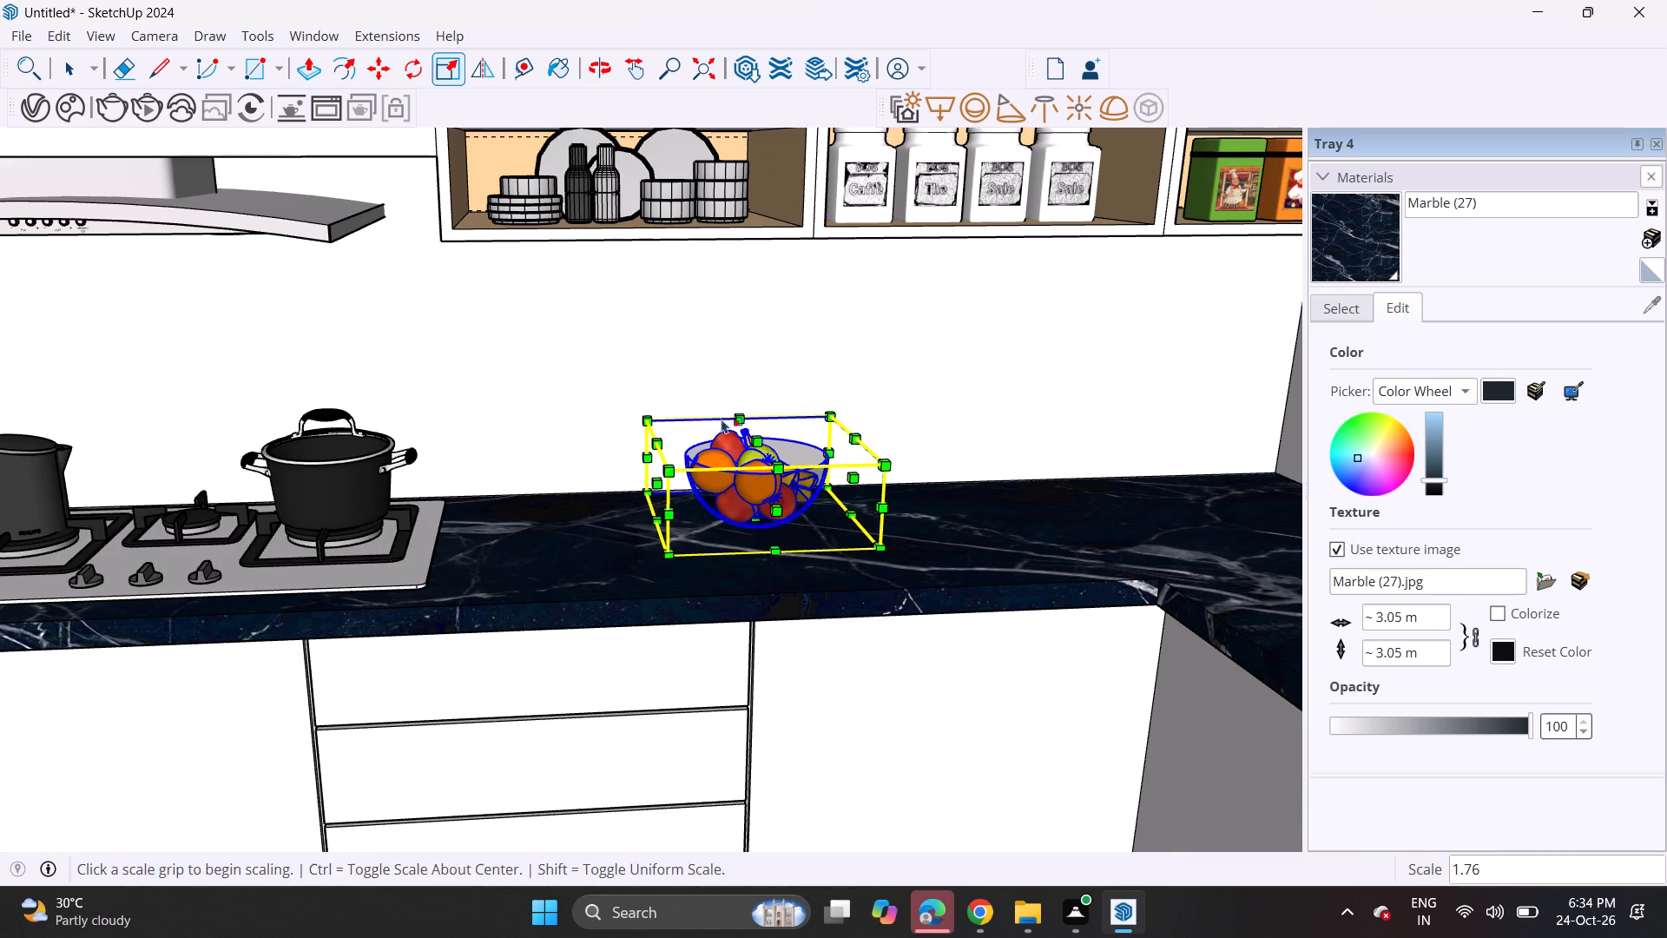
Move the fruit bowl about 3 3/4" along the countertop away from the hob, and deselect it.
left_click(387, 54)
middle_click_drag(726, 461, 703, 365)
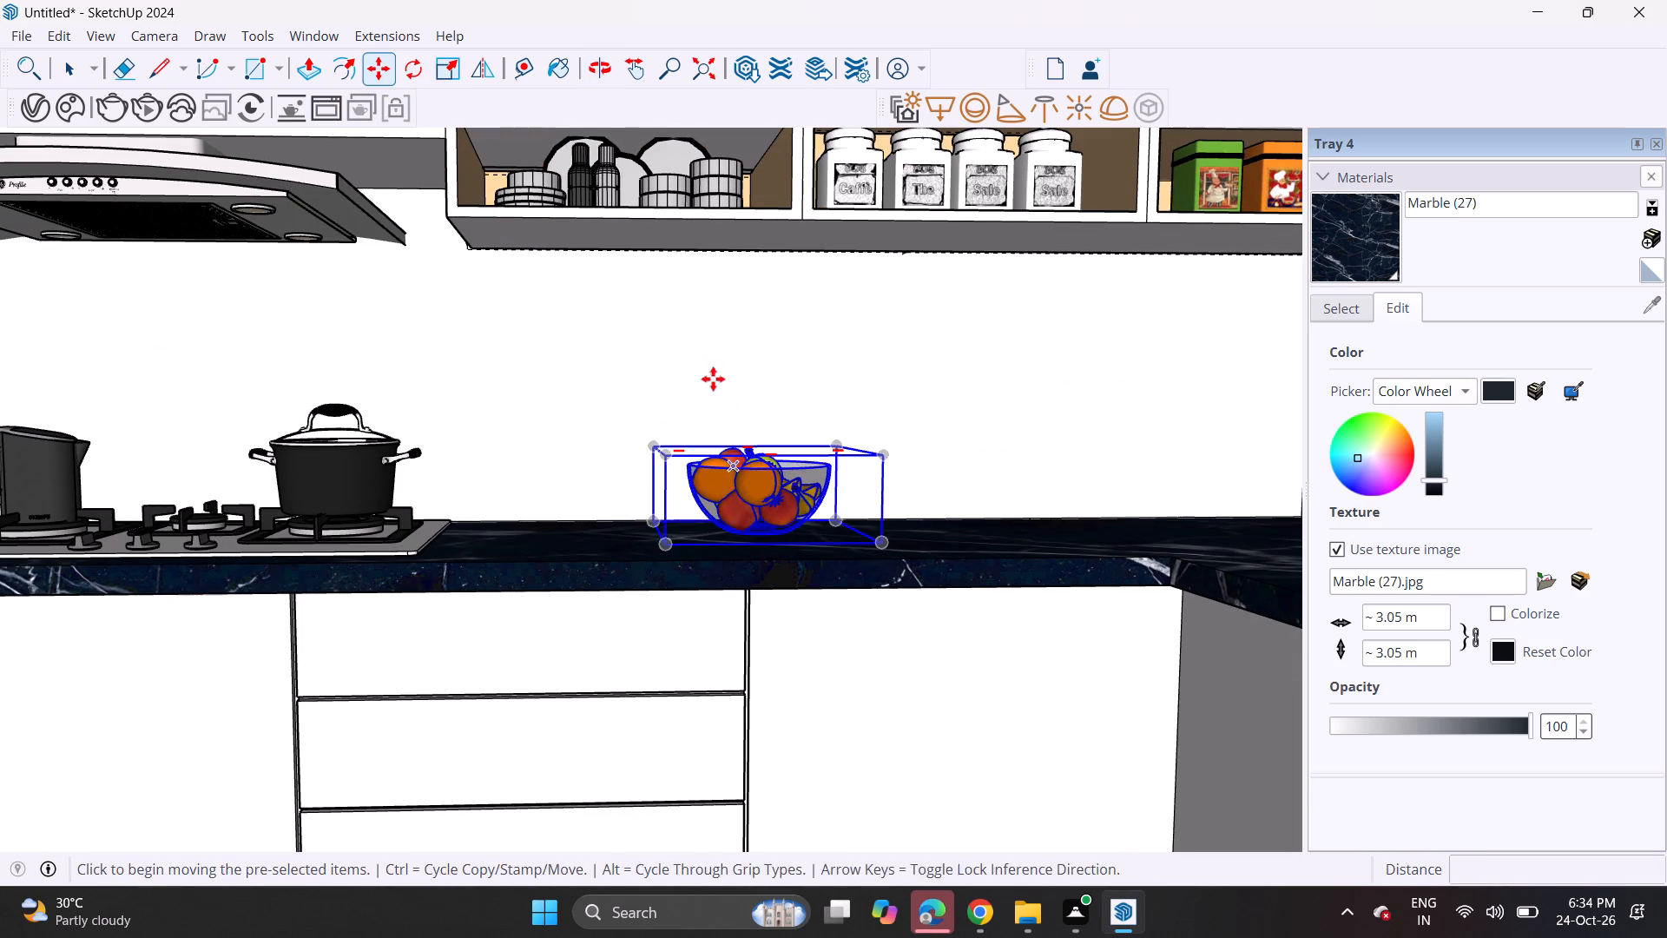
left_click(756, 472)
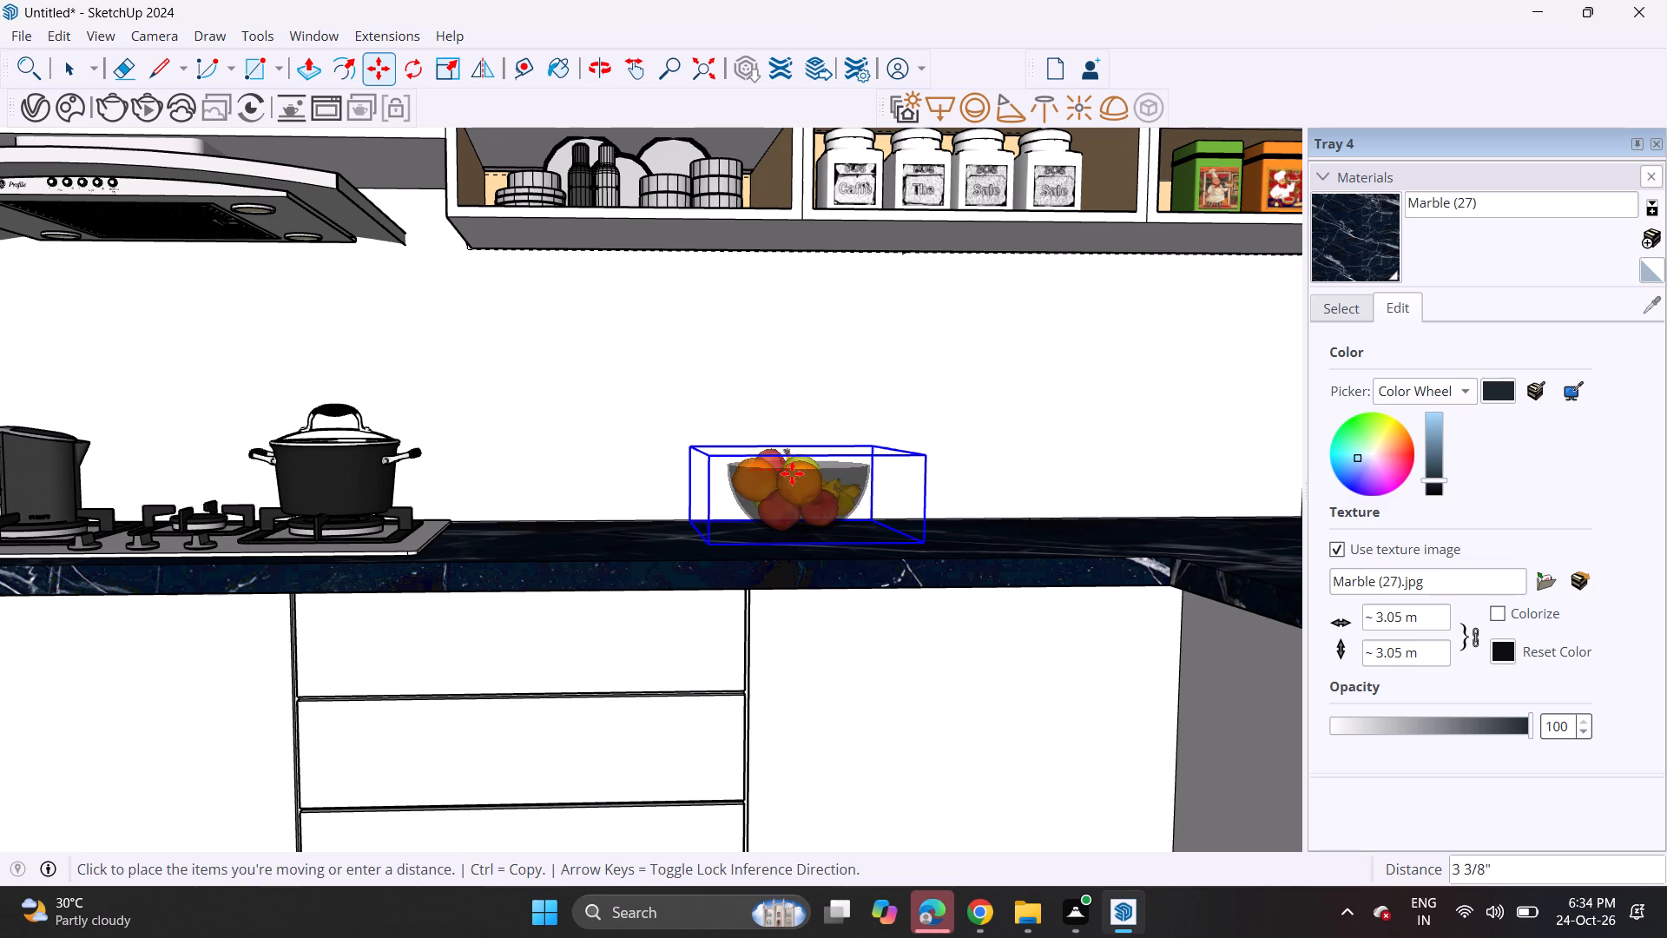
left_click(797, 479)
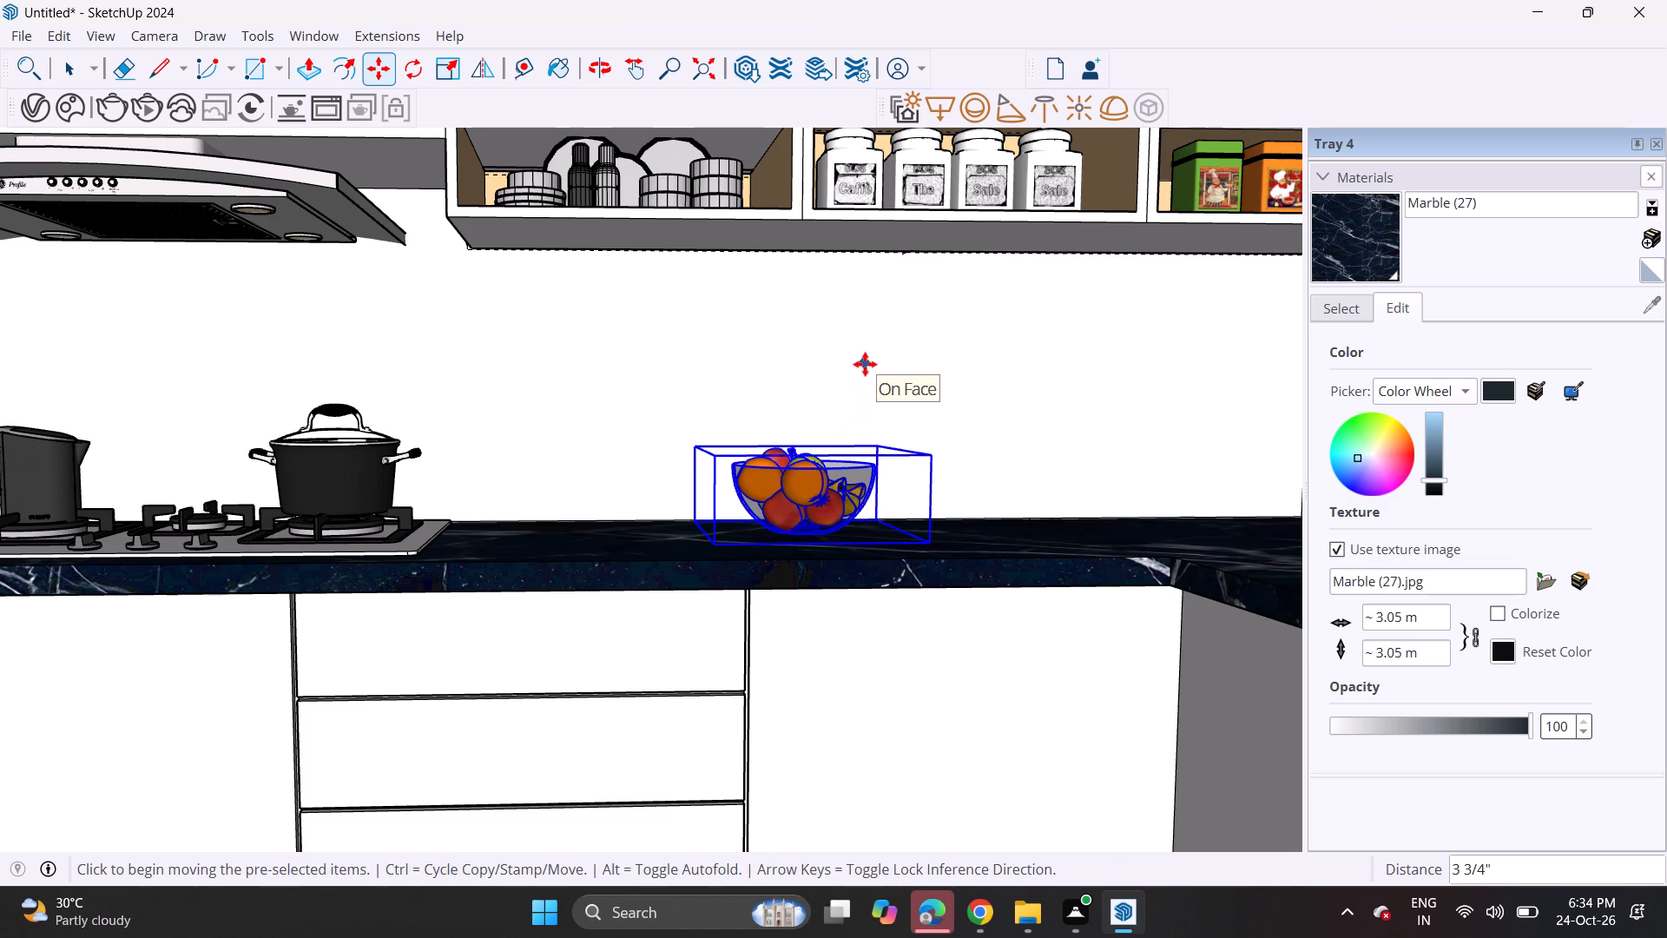
key("space")
left_click(865, 364)
scroll(794, 383, "down", 10)
middle_click_drag(719, 451, 773, 538)
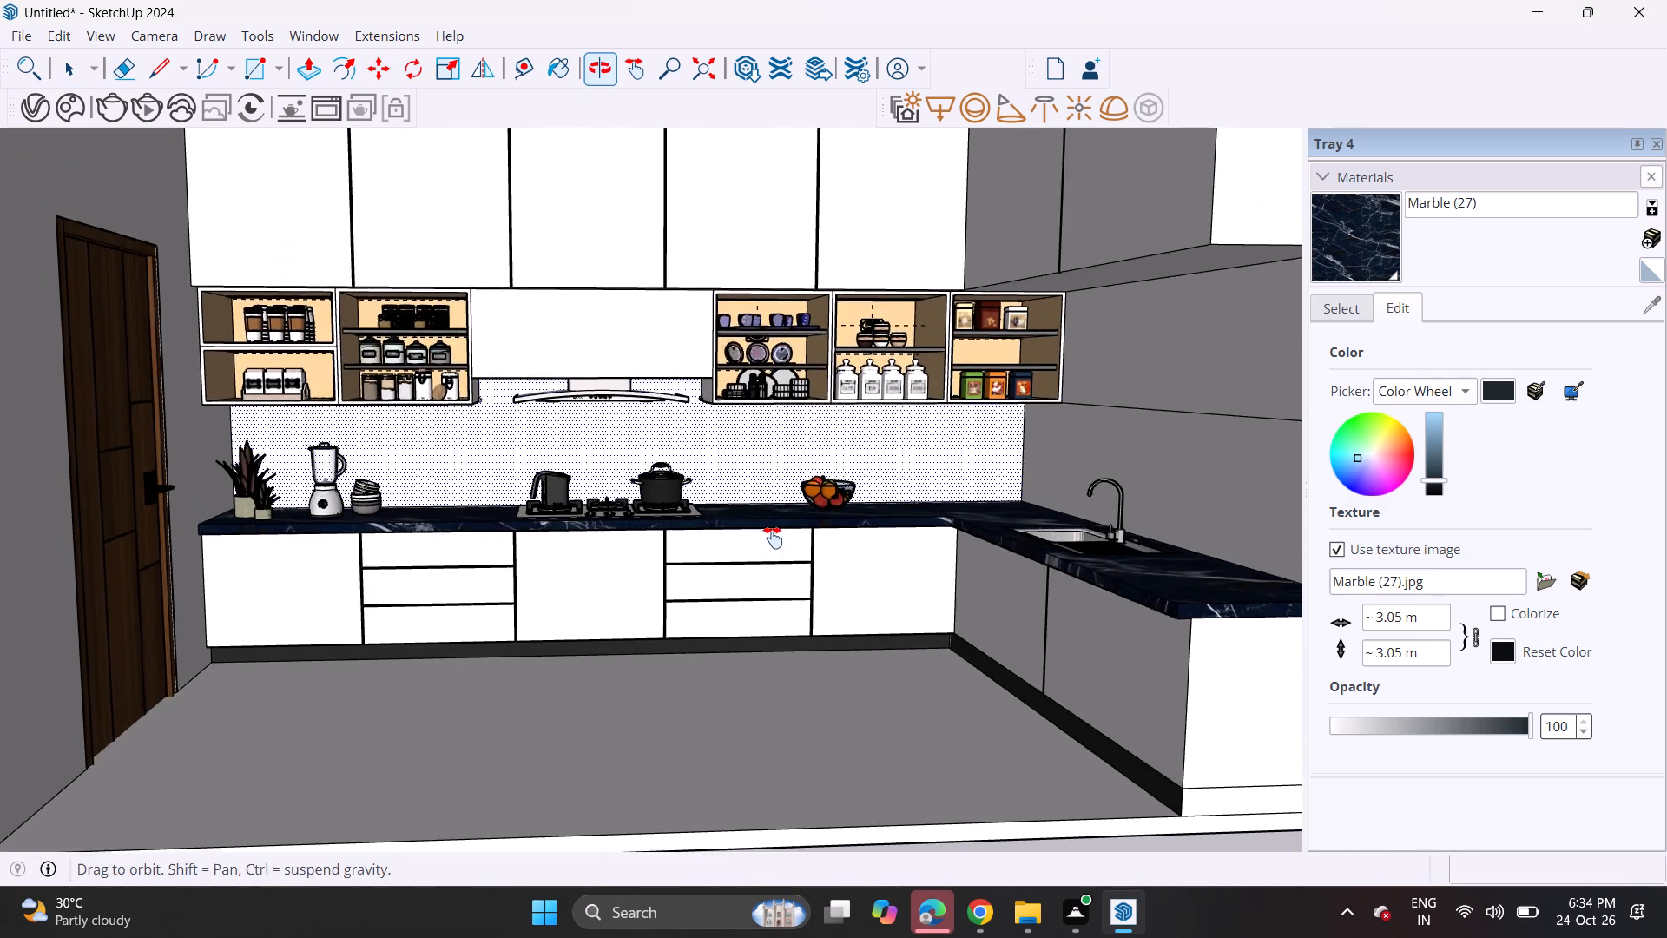
middle_click_drag(773, 538, 783, 564)
middle_click_drag(785, 565, 789, 583)
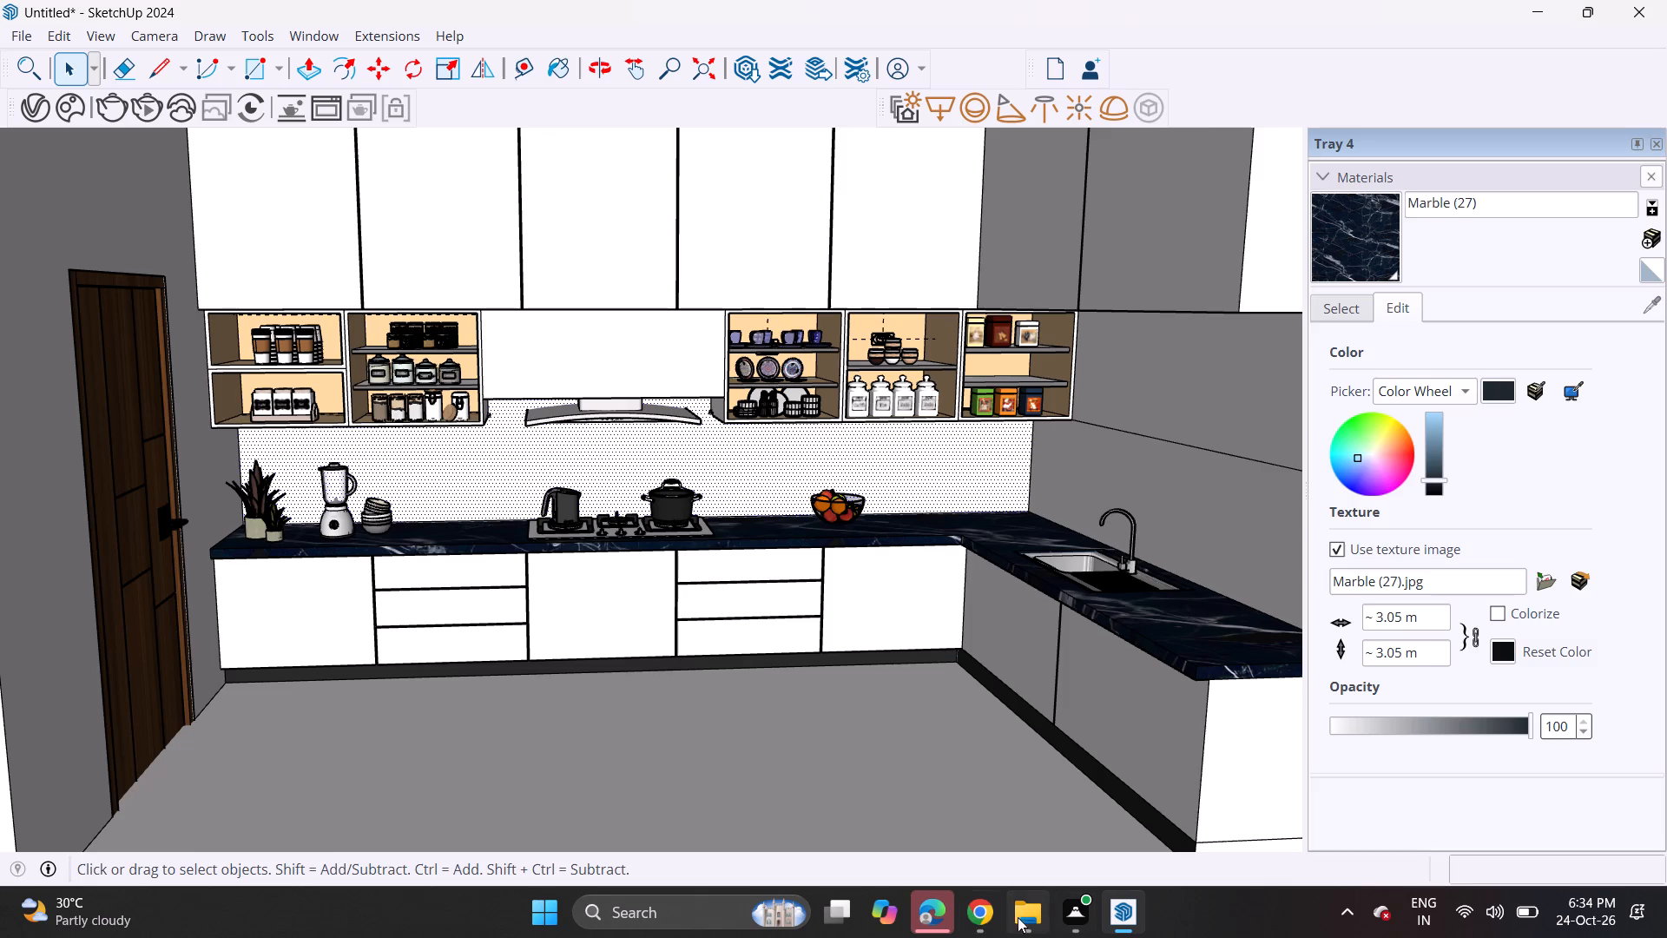
Switch to Chrome and search 3D Warehouse for SPOONS.
left_click(982, 917)
left_click(1120, 135)
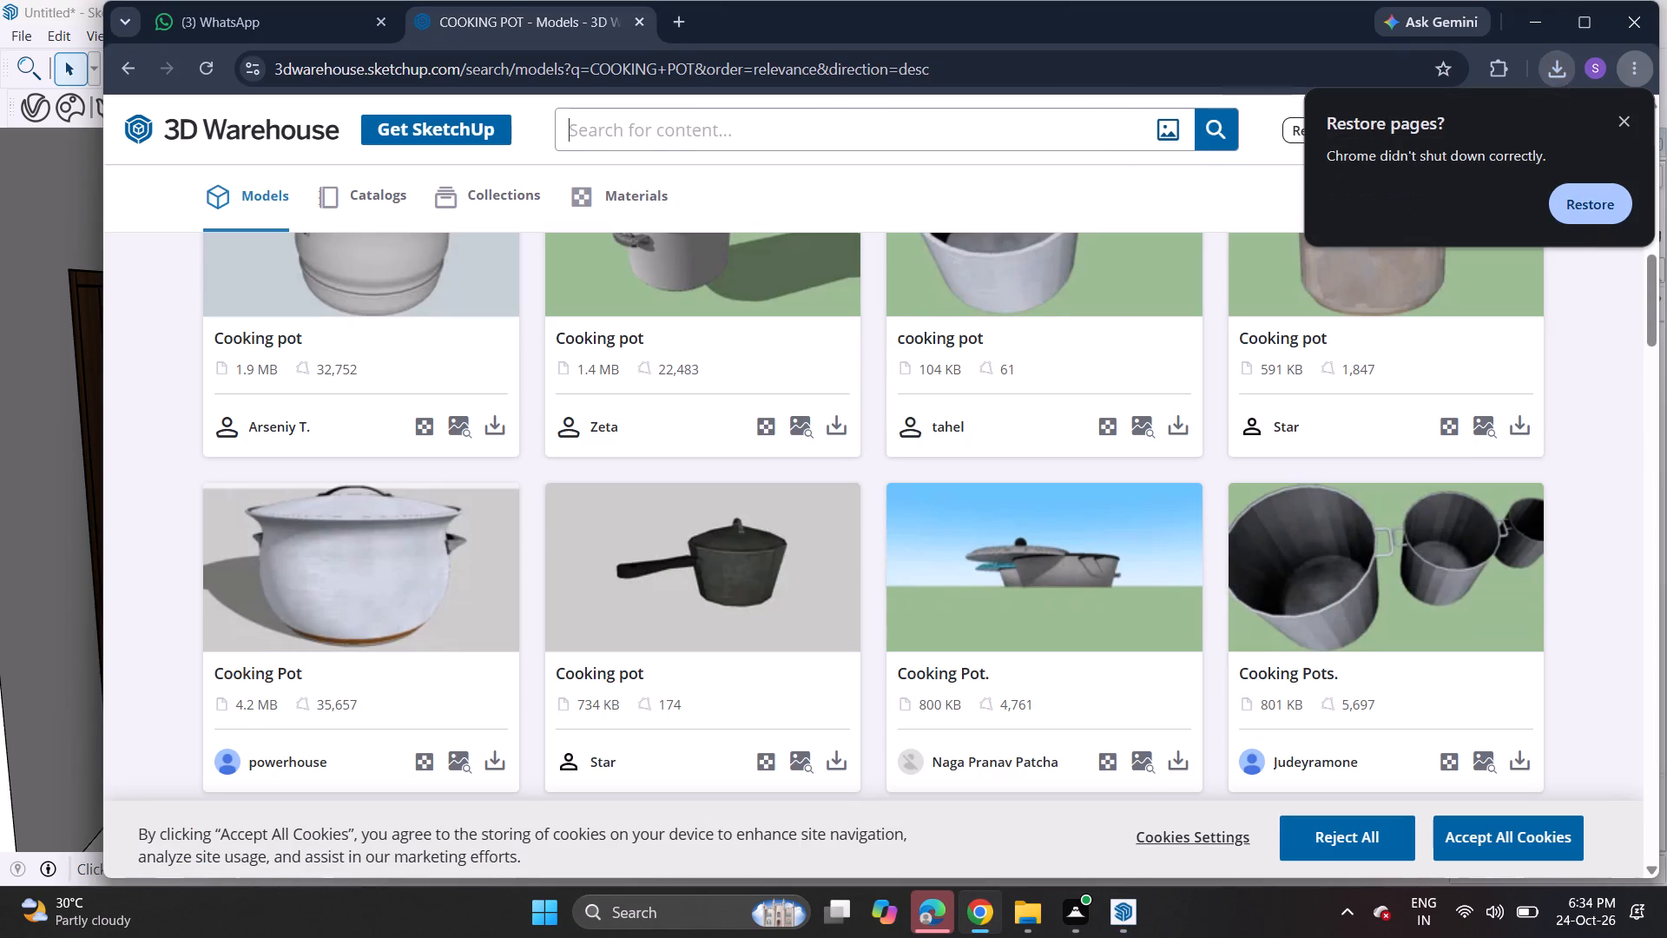
type("SPOON")
key("s")
key("Return")
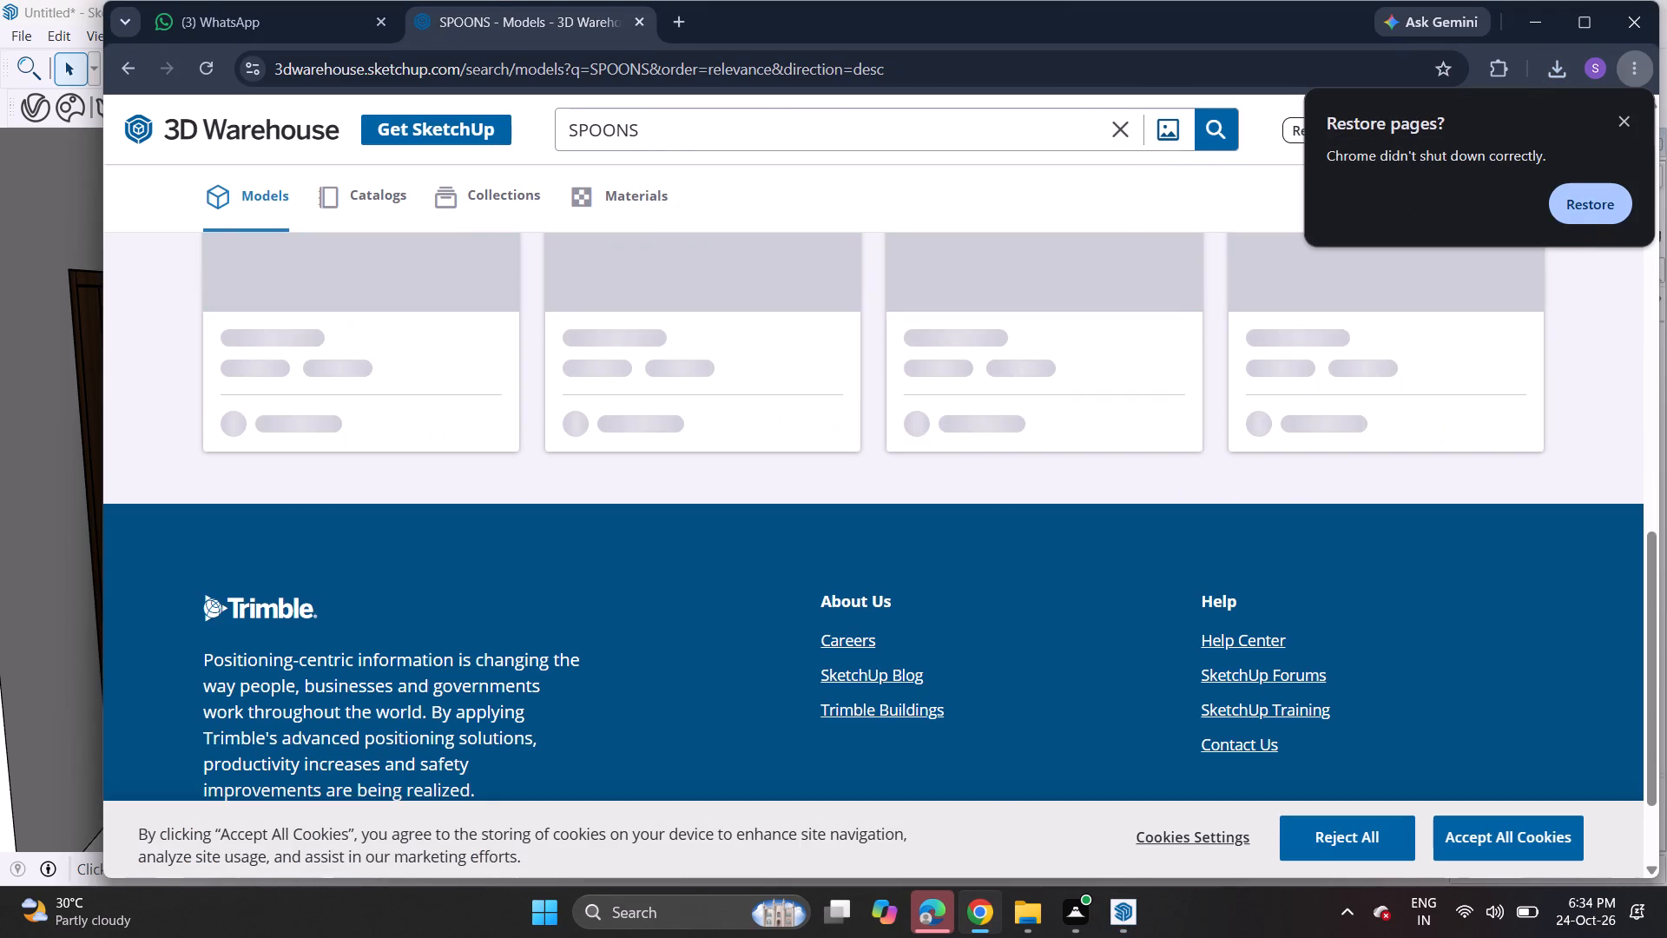
Download the 8.5 MB FORK & SPOON model as a SketchUp file from the search results.
scroll(1032, 386, "up", 13)
scroll(1032, 386, "down", 1)
scroll(1032, 386, "up", 4)
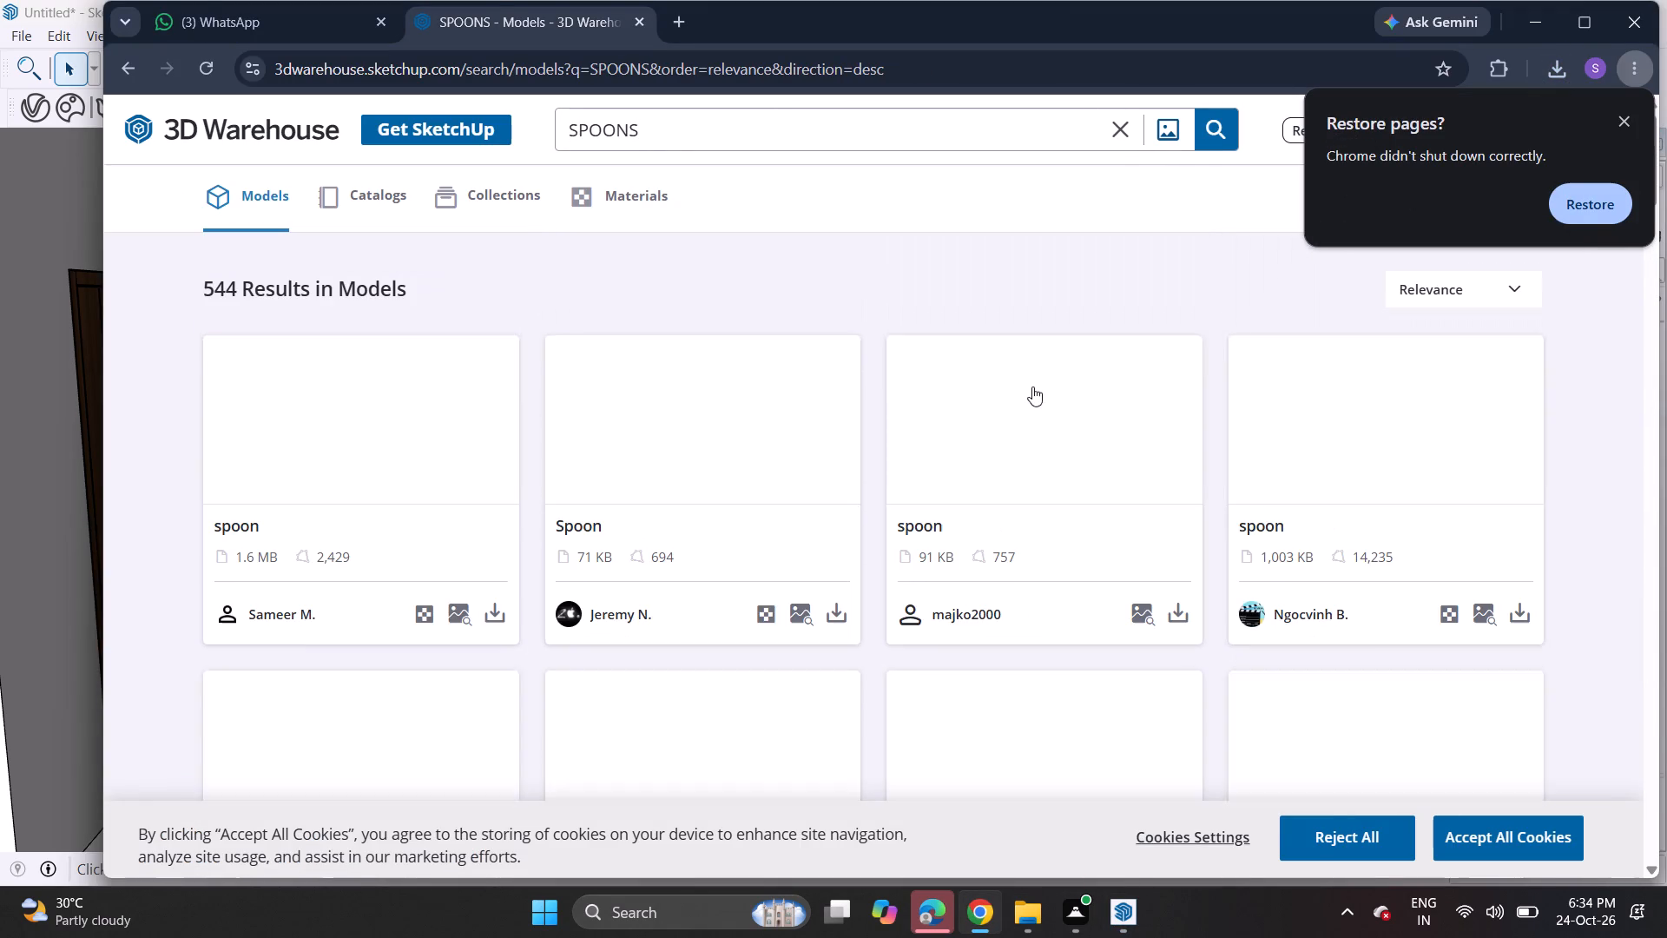
scroll(1032, 386, "down", 11)
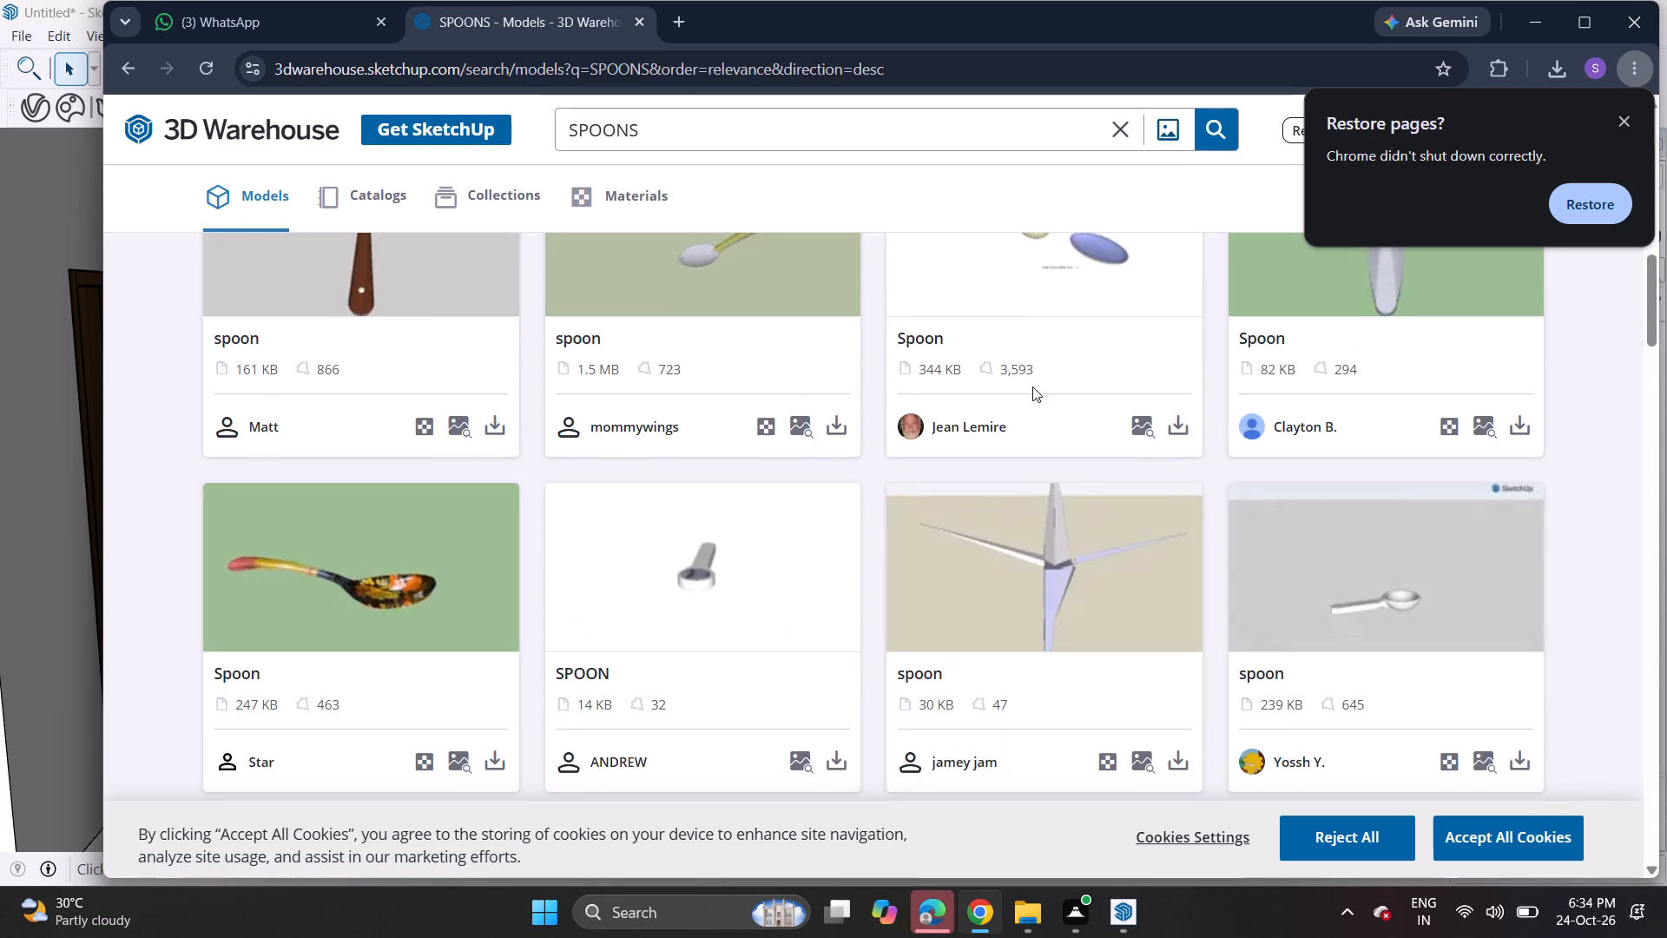
scroll(1032, 386, "down", 11)
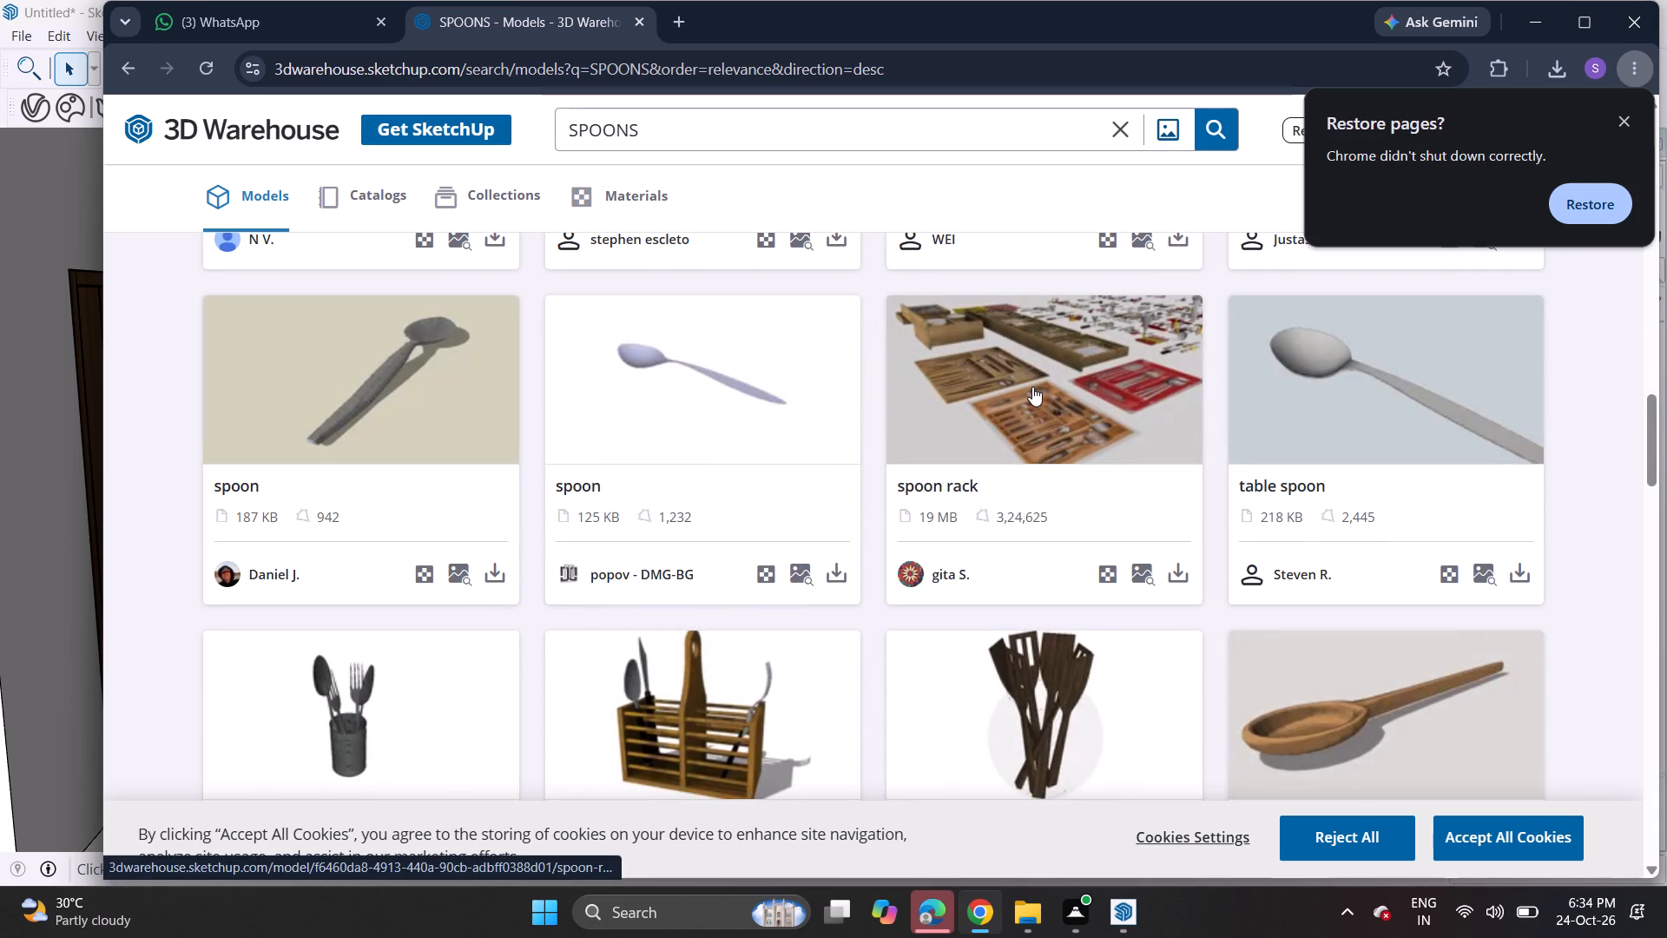
scroll(1032, 386, "down", 2)
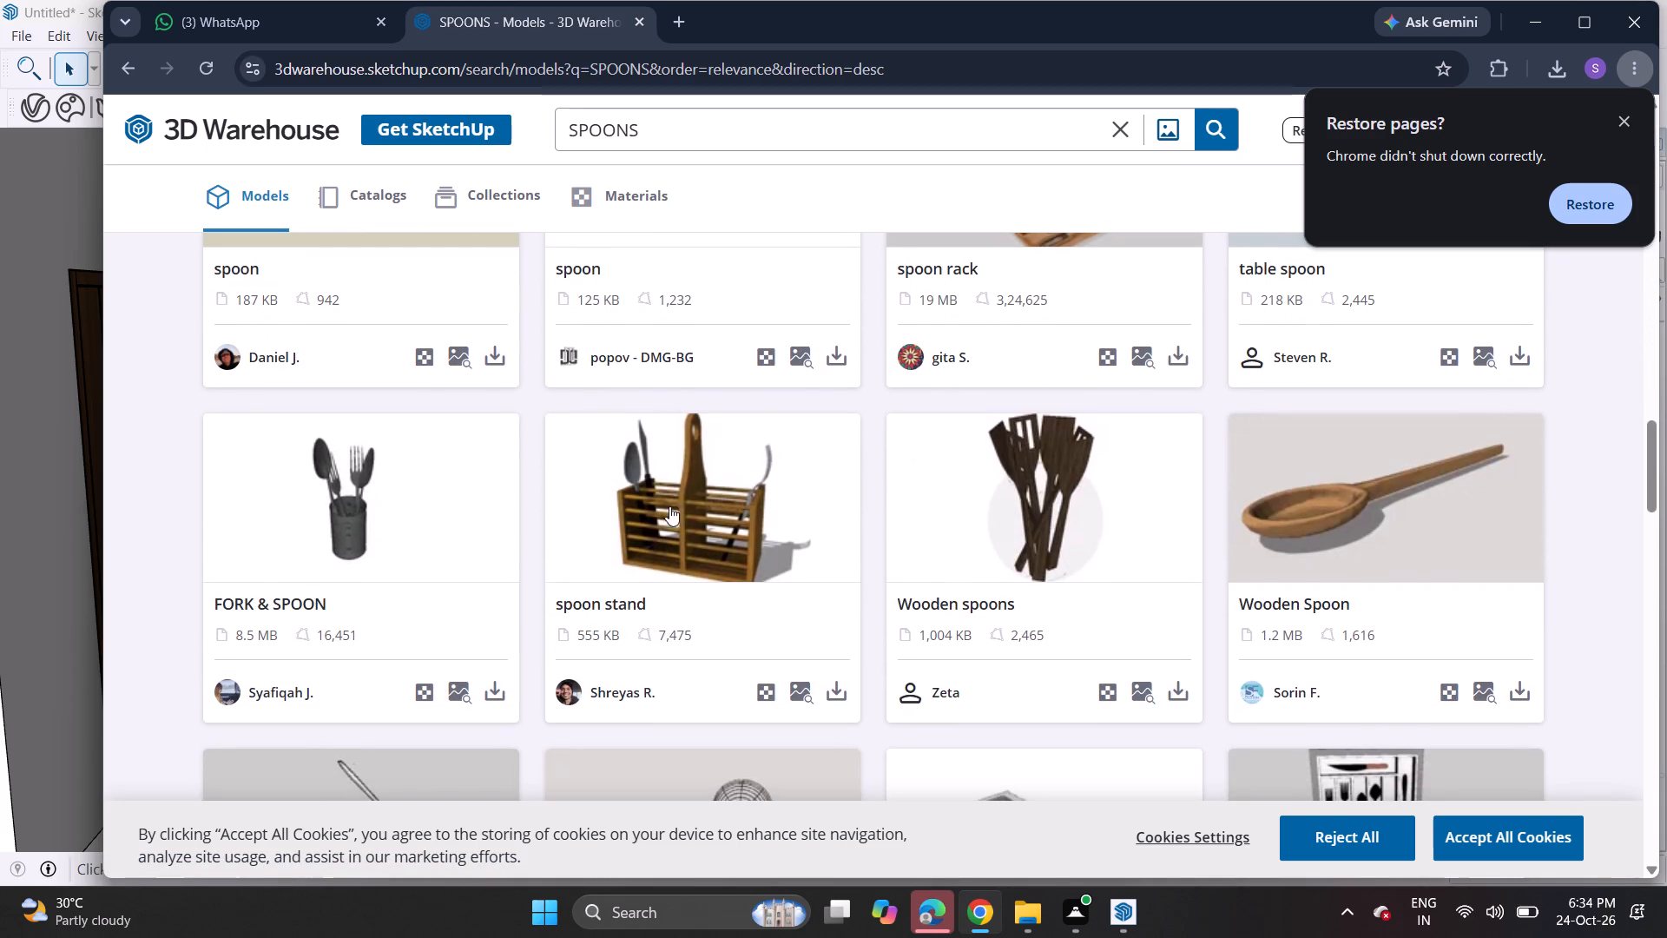
left_click(497, 696)
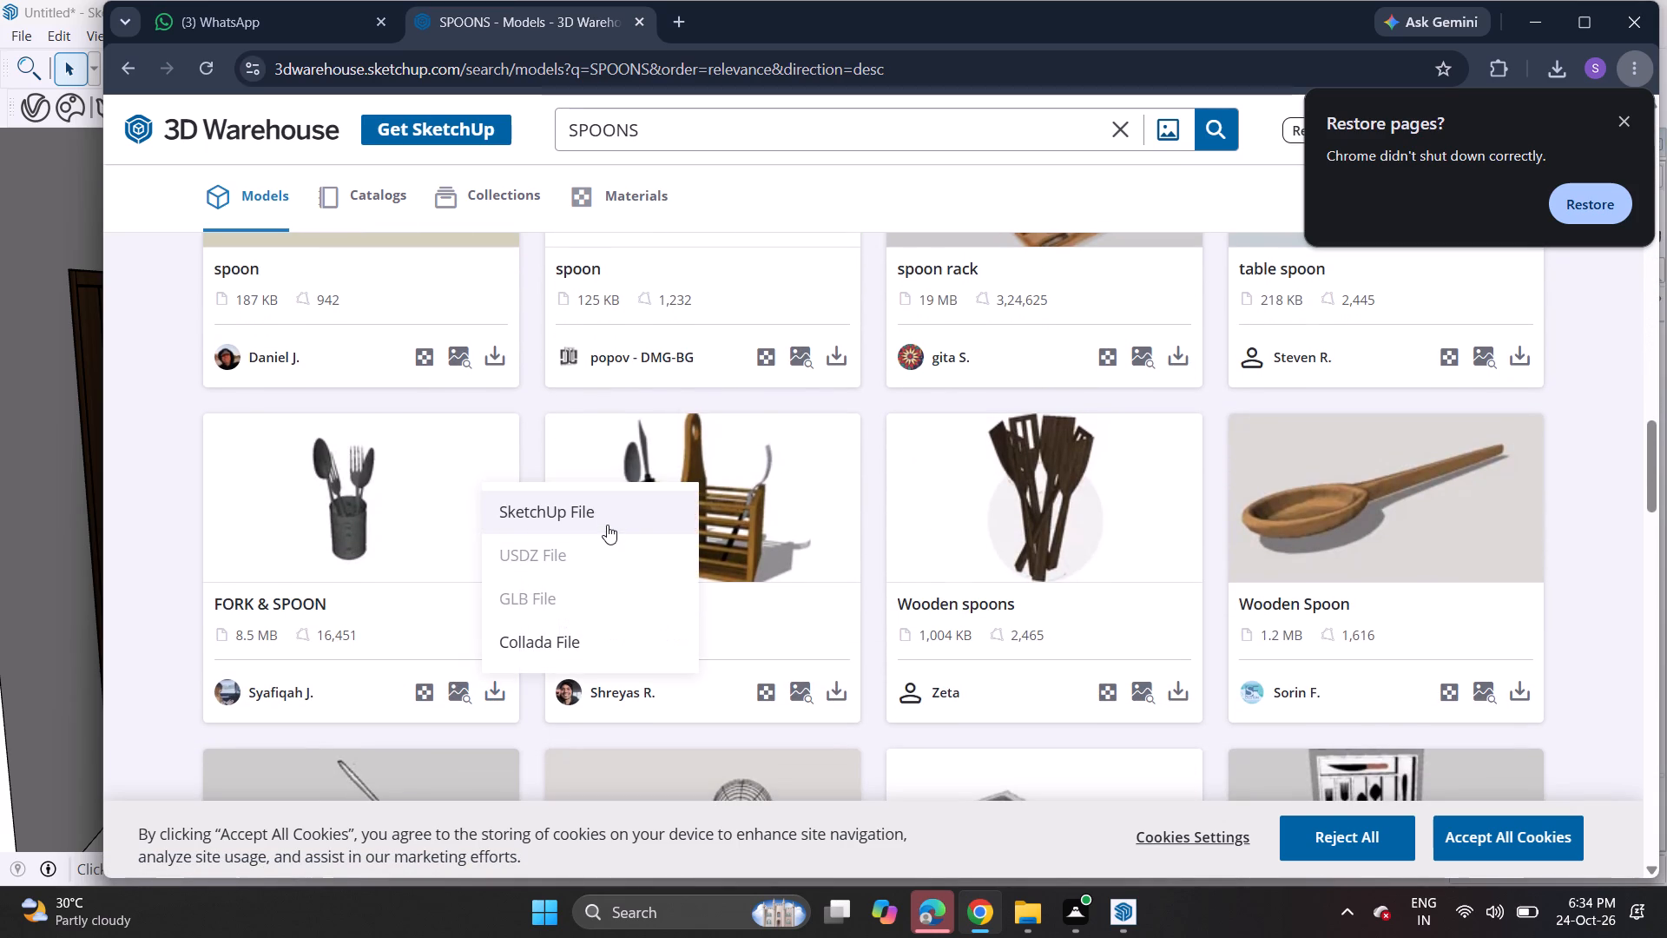
left_click(607, 525)
Browse the remaining spoon results for another utensil model suited to the countertop.
scroll(695, 599, "up", 1)
scroll(695, 599, "down", 5)
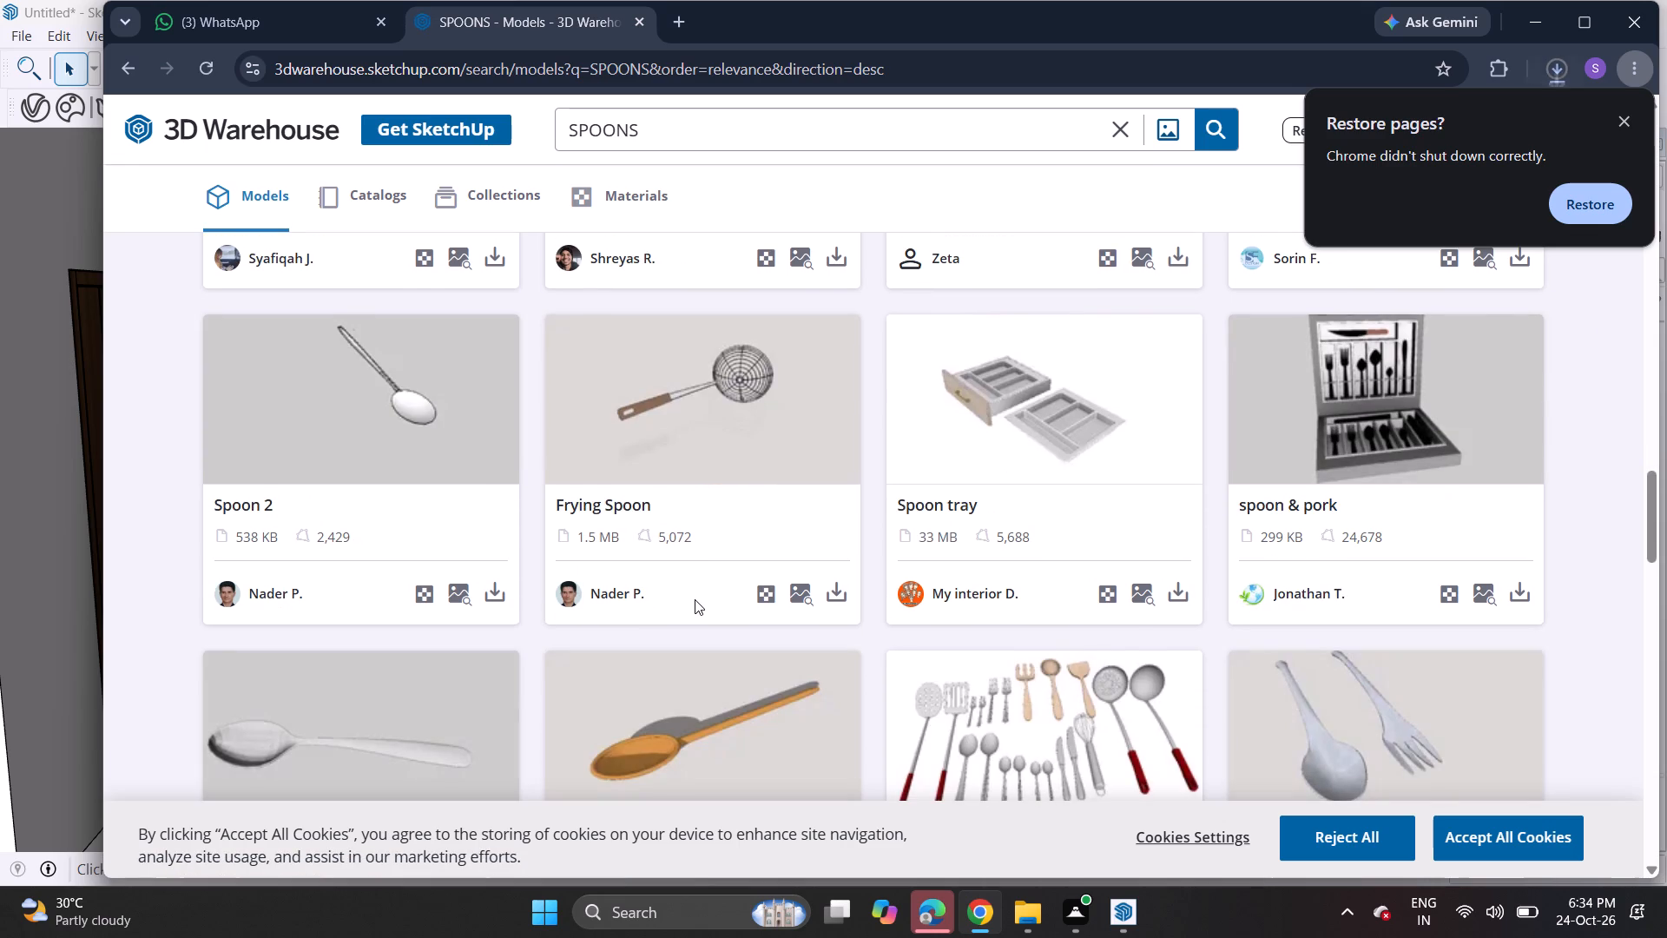
scroll(695, 599, "up", 2)
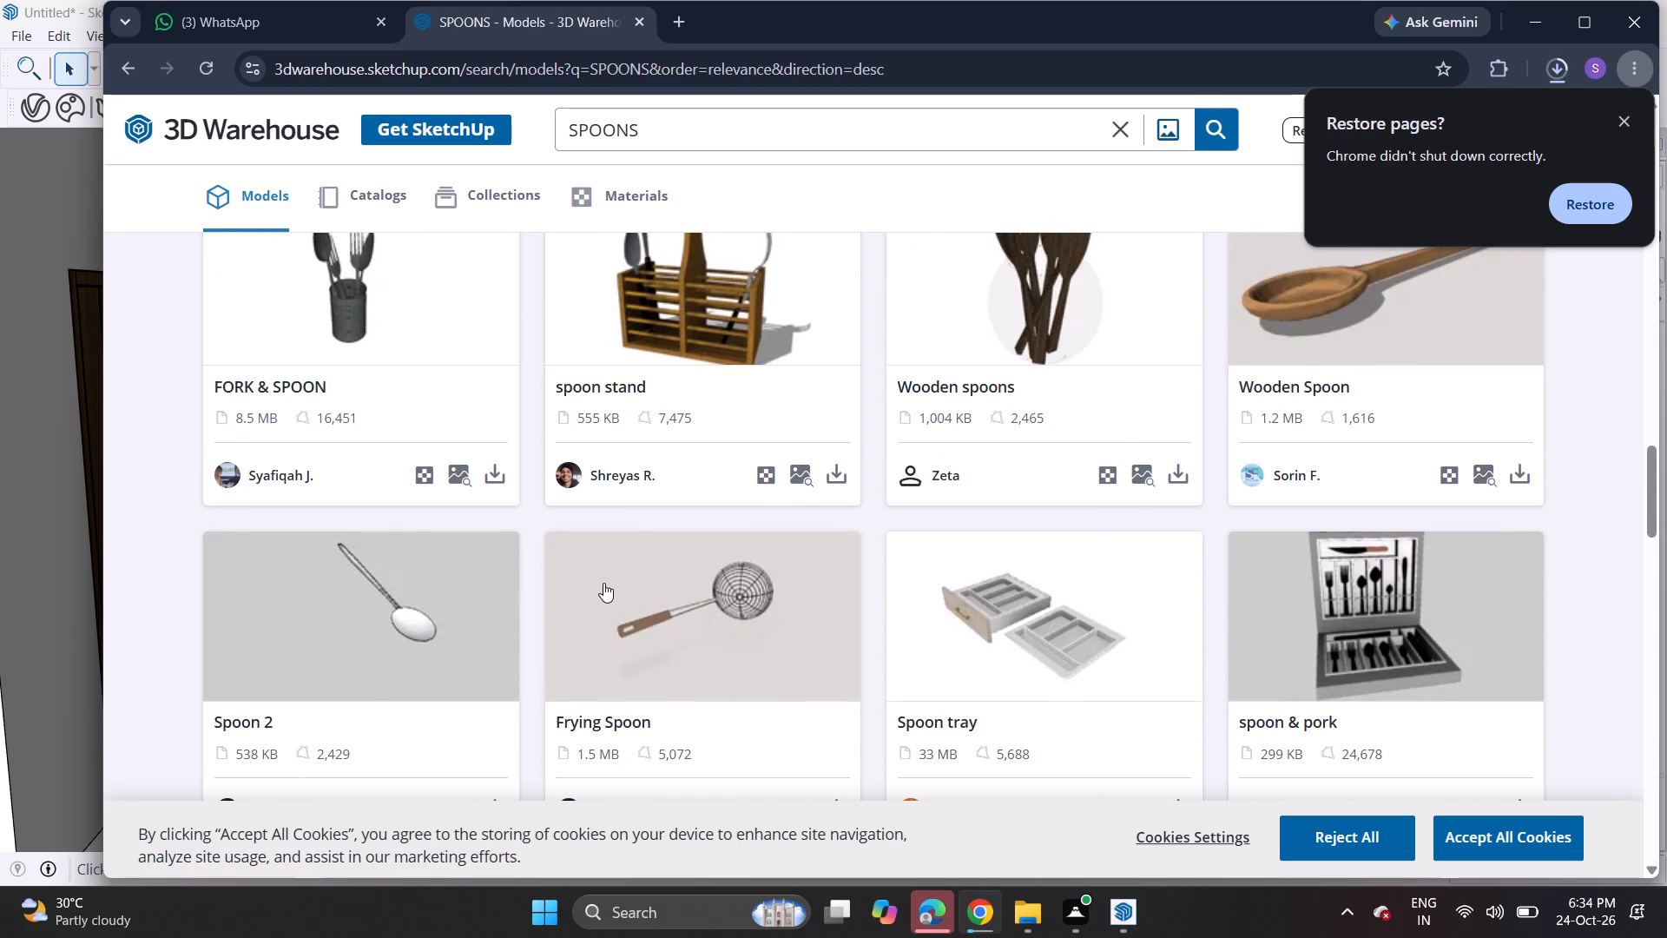
scroll(584, 580, "up", 1)
scroll(584, 580, "down", 11)
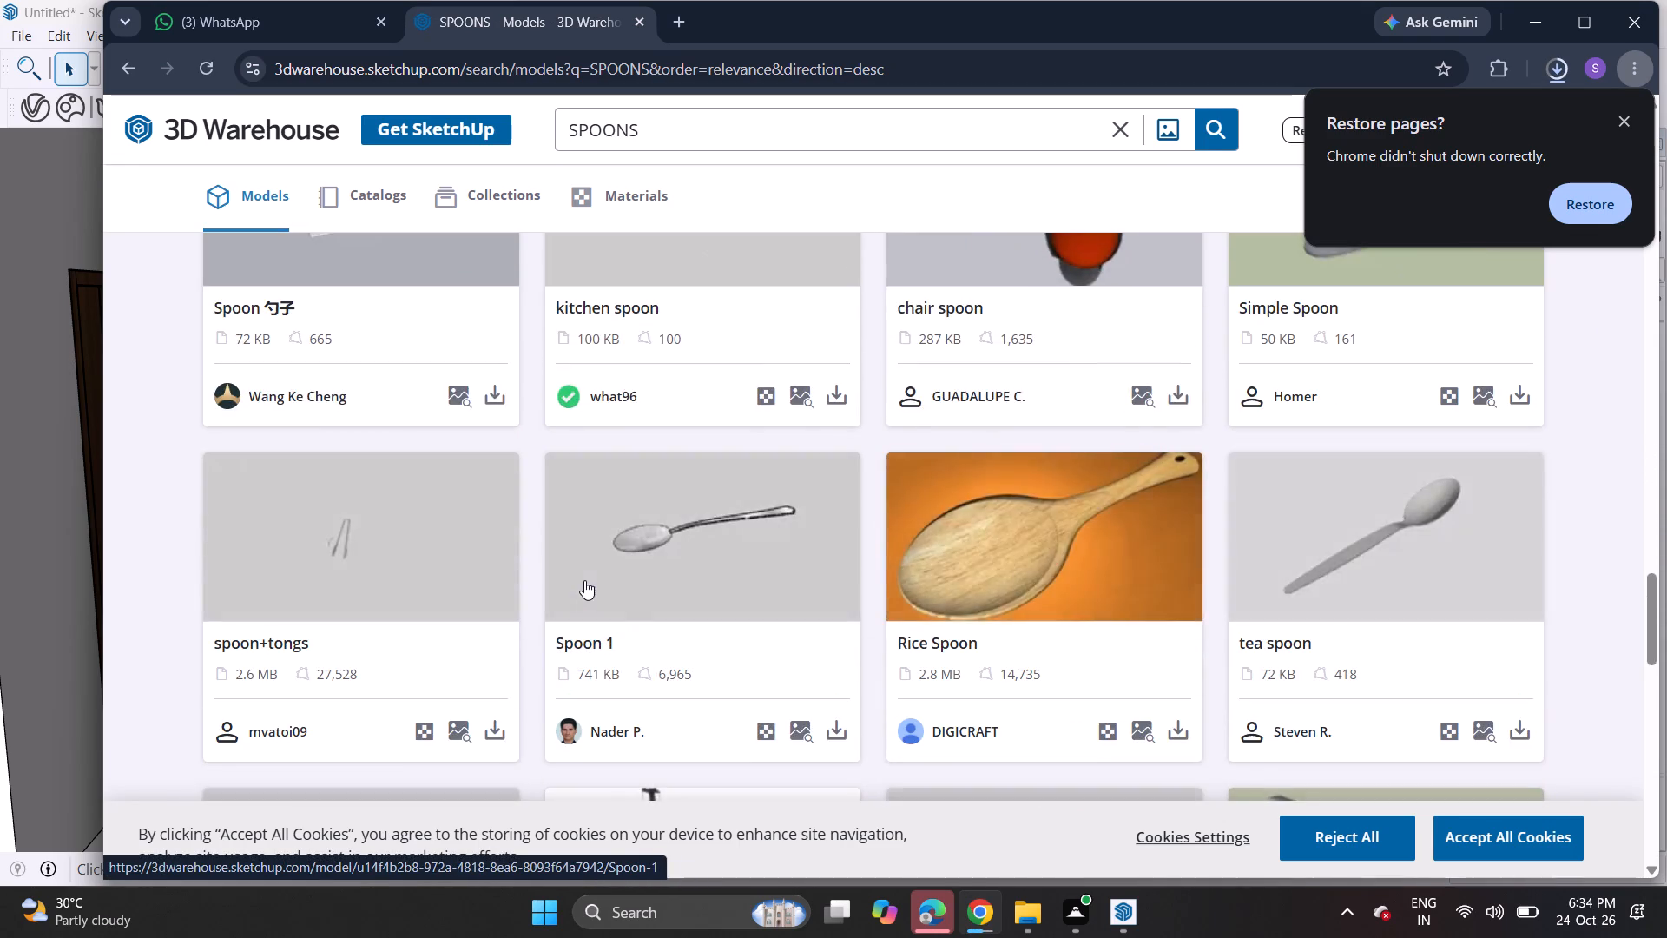
scroll(584, 580, "down", 13)
left_click(949, 457)
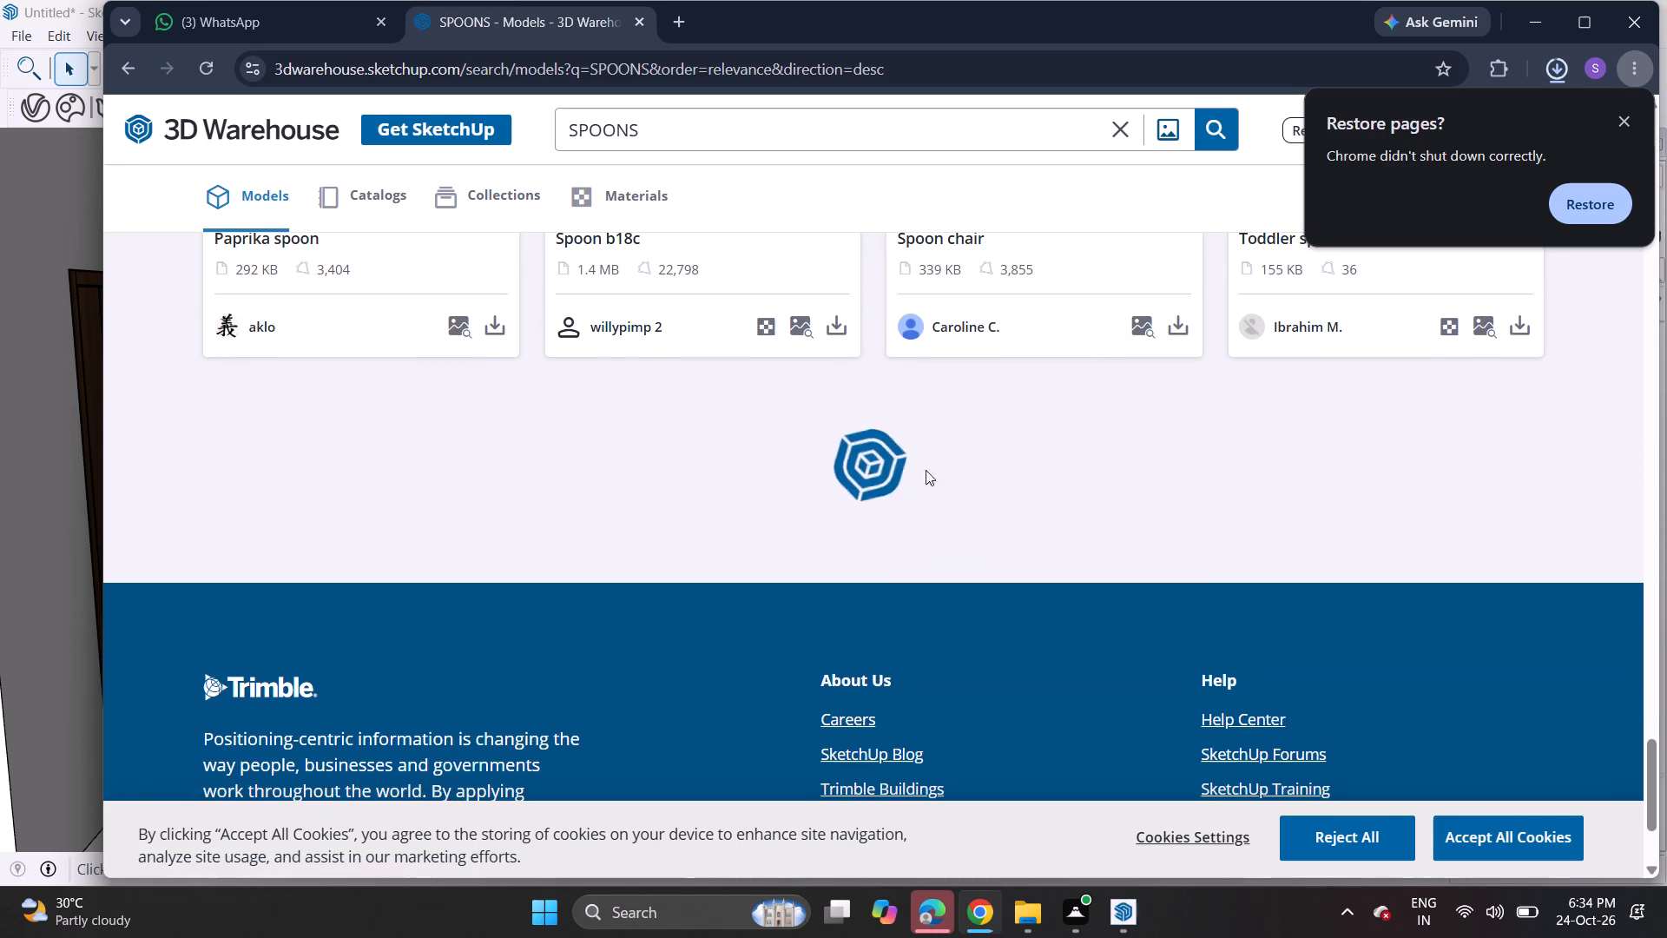
scroll(876, 494, "up", 7)
scroll(874, 494, "down", 6)
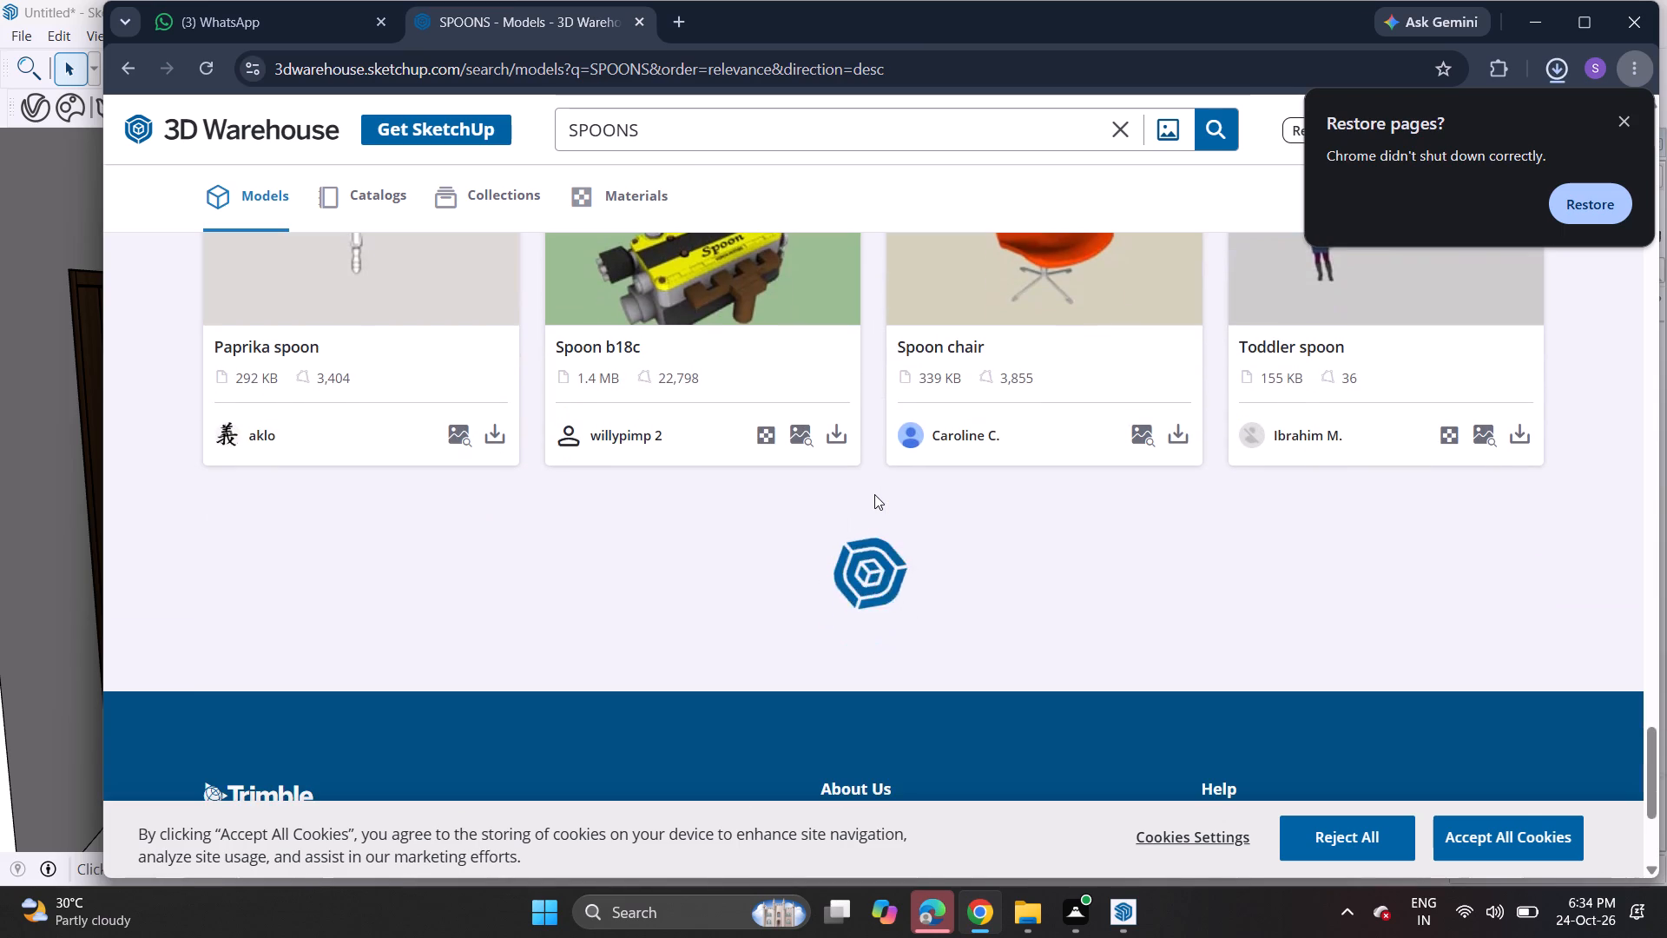
scroll(775, 572, "down", 3)
scroll(775, 572, "up", 1)
scroll(775, 572, "down", 2)
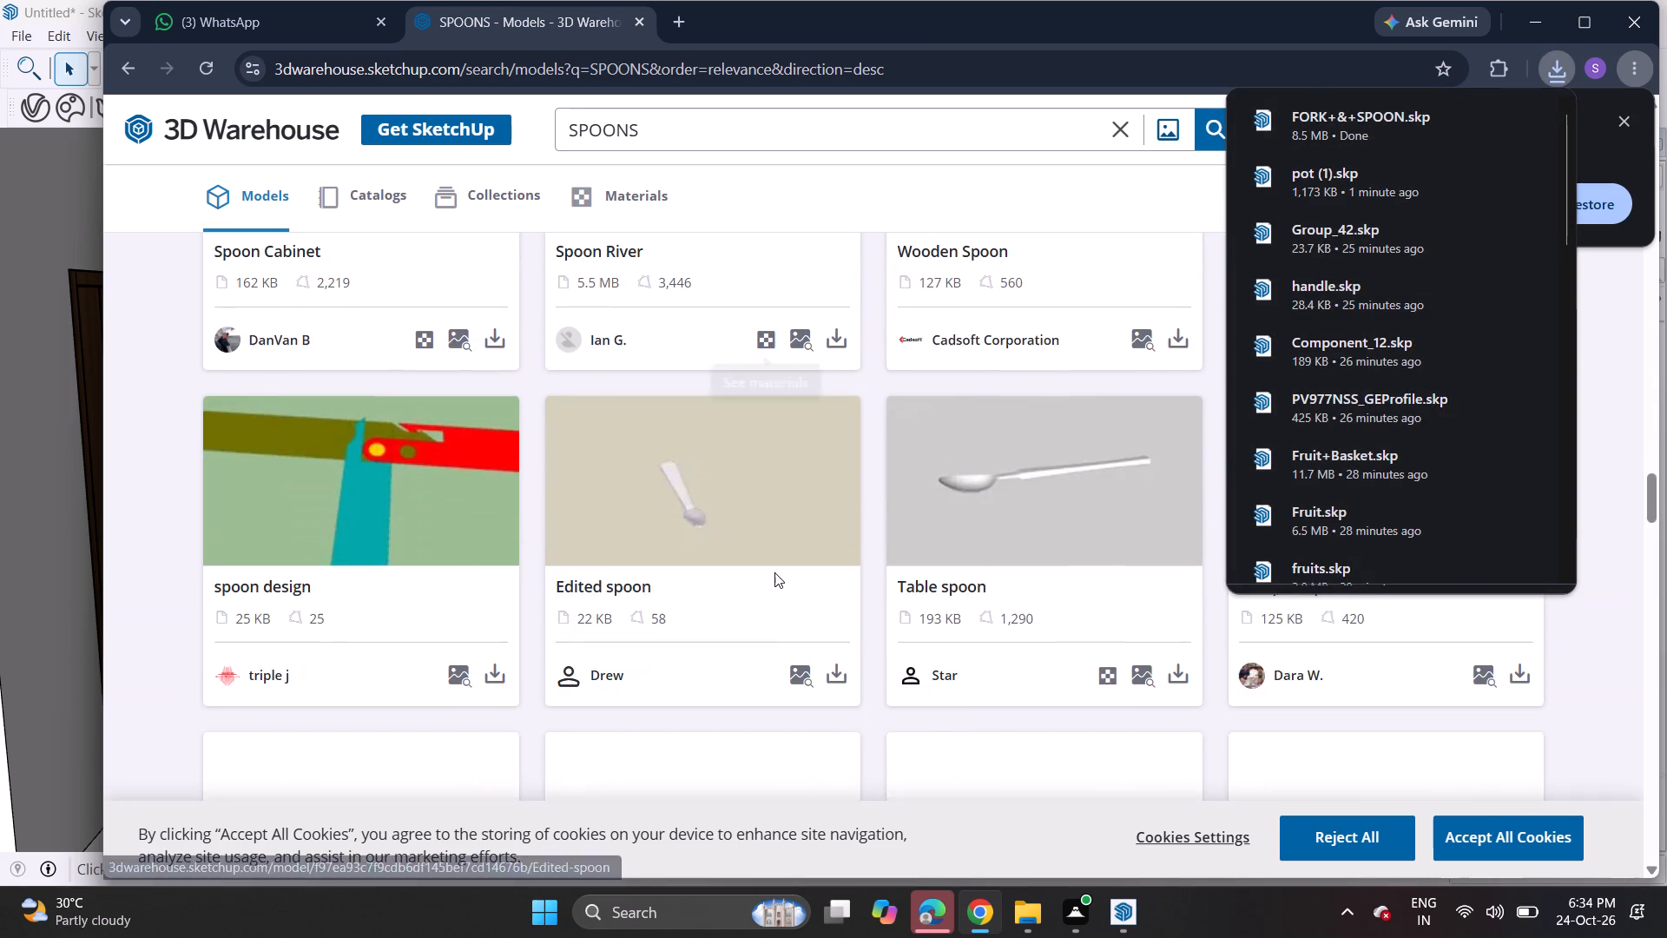
Refine the 3D Warehouse search to SPOONS BOX.
left_click(683, 129)
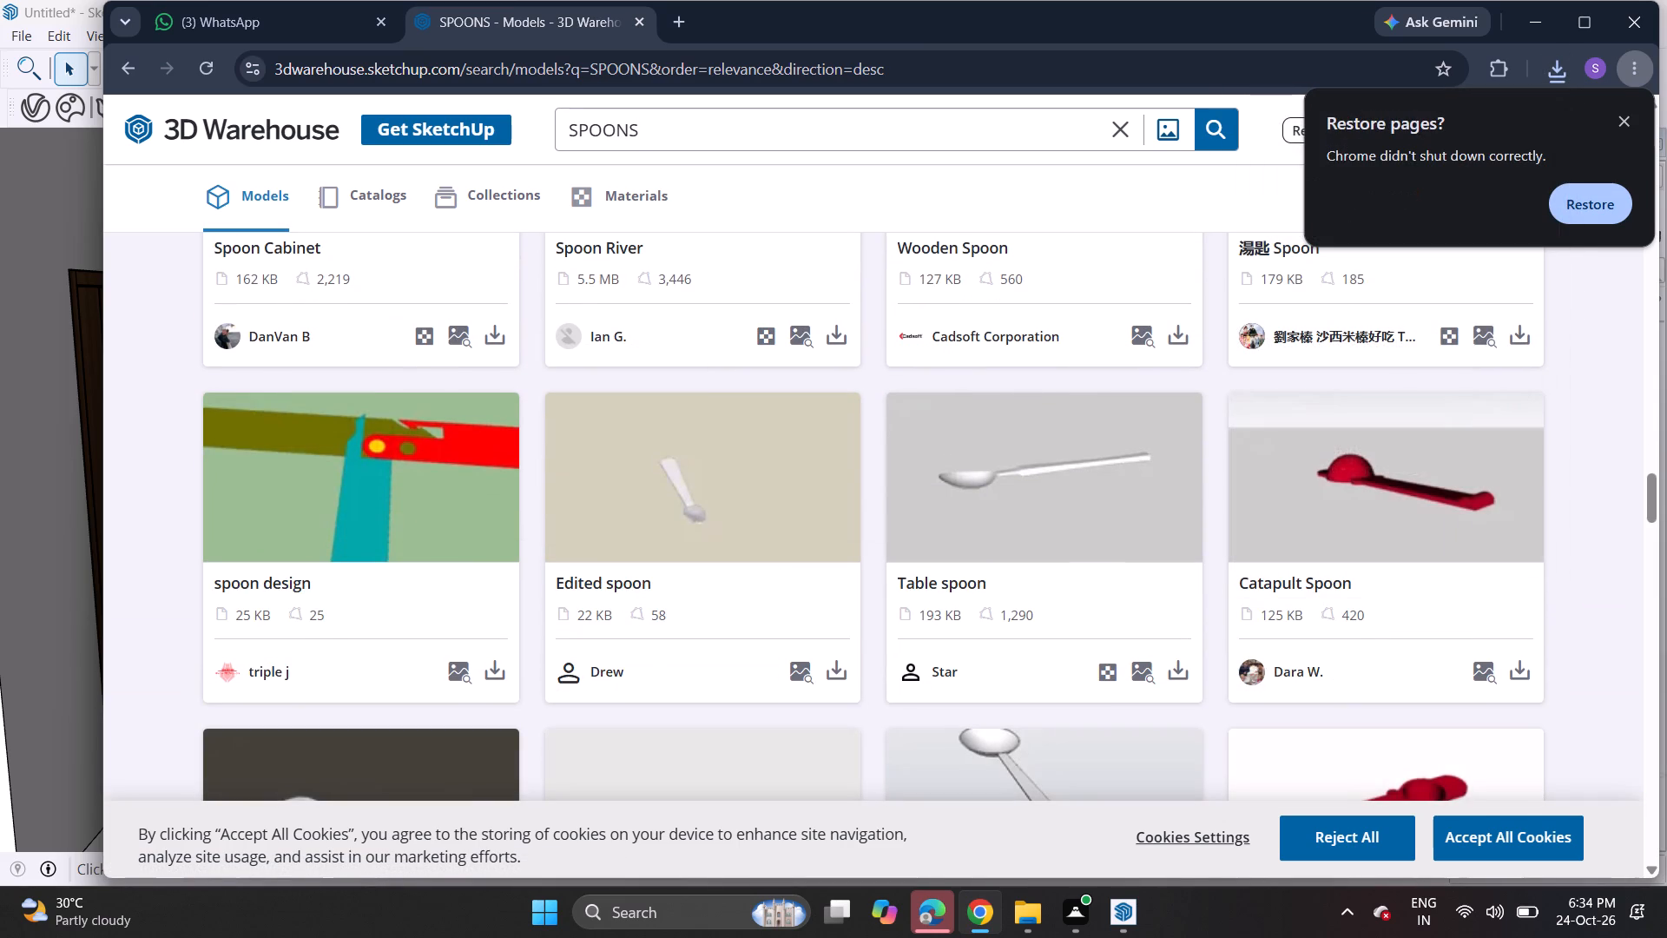
key("space")
type("B")
type("OX")
key("Return")
Download the 299 KB Ahşap mutfak gereçleri model of wooden utensils in a holder.
scroll(687, 357, "up", 1)
scroll(687, 357, "down", 1)
scroll(687, 357, "up", 7)
scroll(685, 334, "down", 1)
scroll(685, 334, "up", 10)
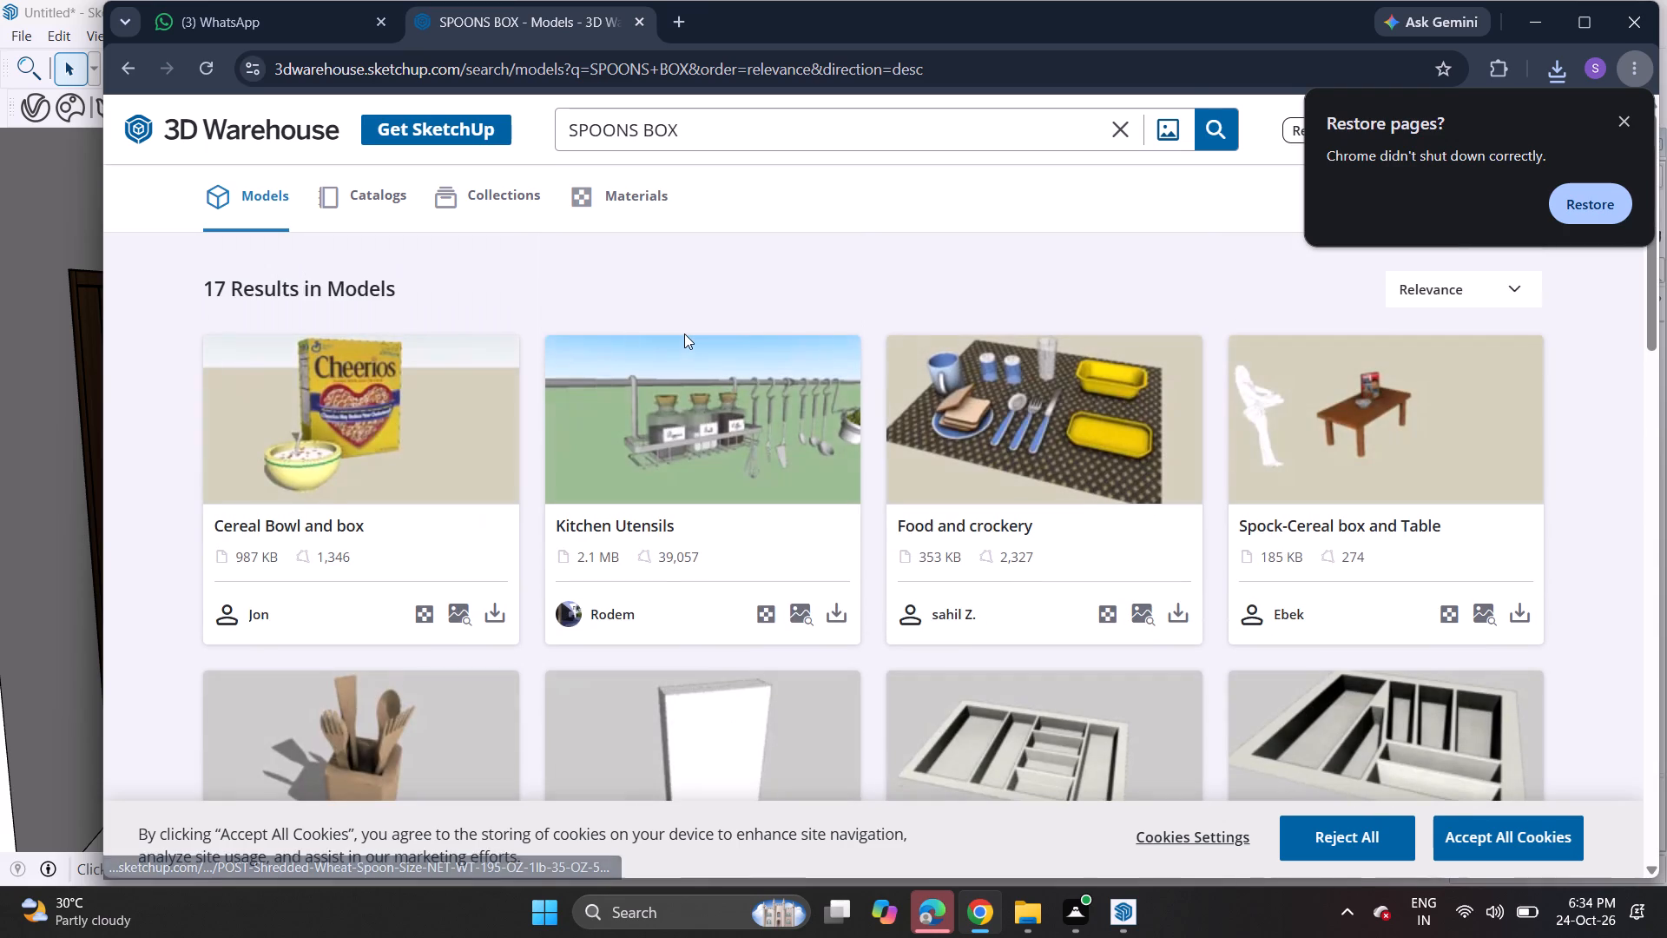
scroll(684, 334, "down", 3)
left_click(492, 630)
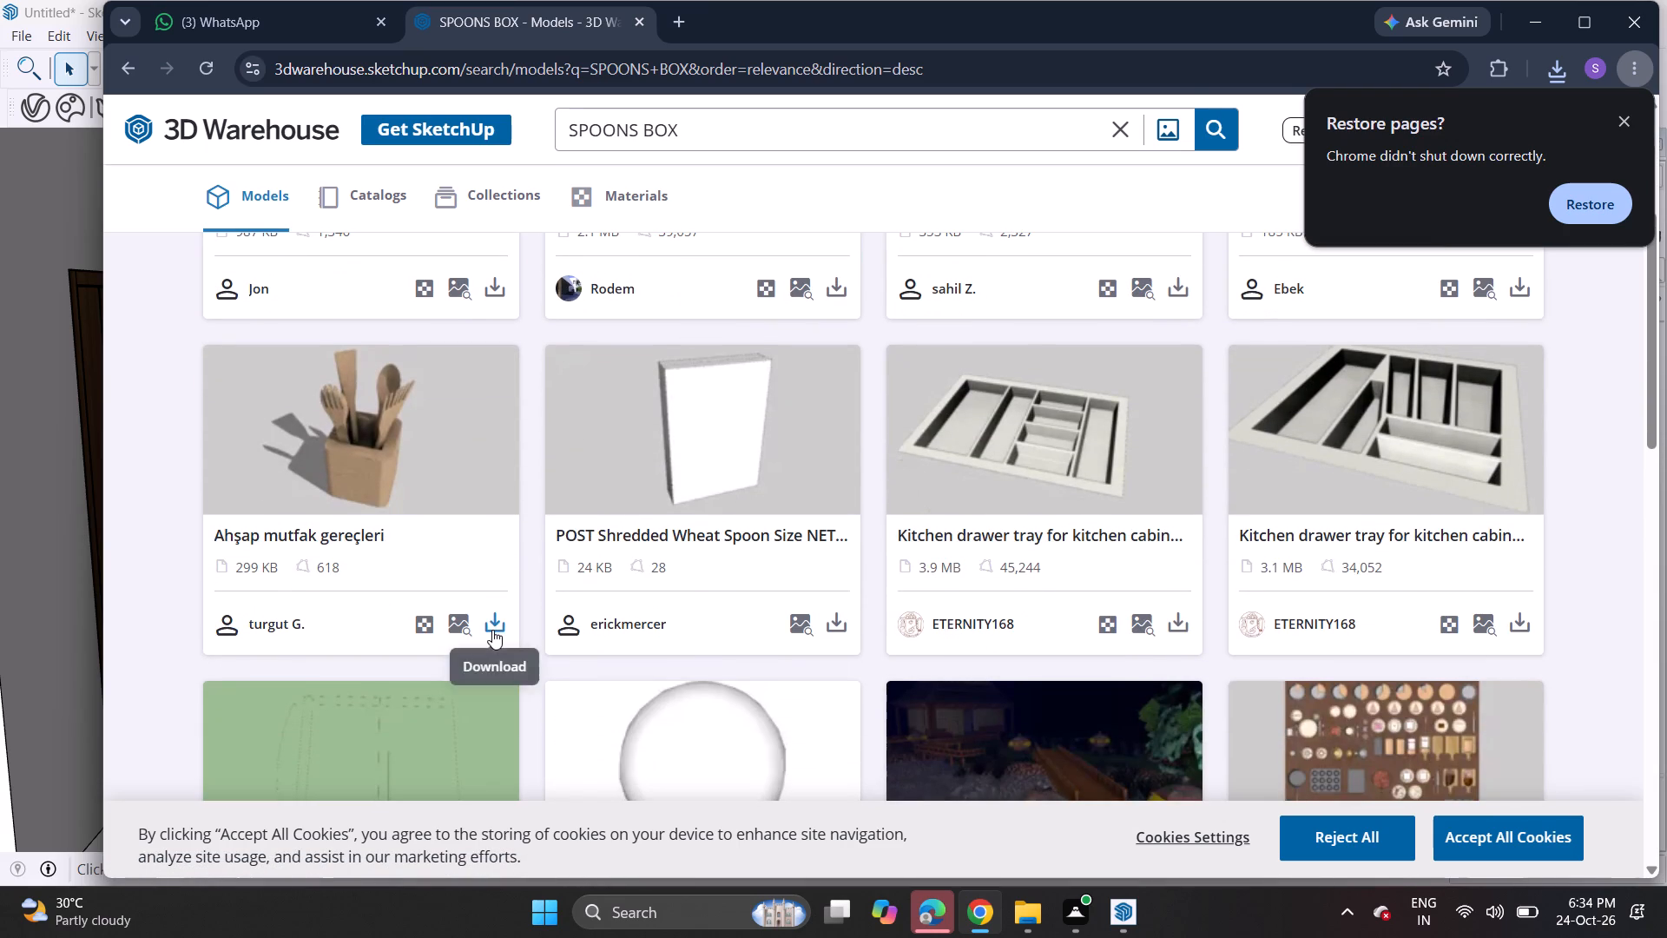
left_click(547, 664)
Look through the rest of the SPOONS BOX results for further kitchen accessories.
scroll(741, 463, "down", 4)
scroll(741, 463, "up", 3)
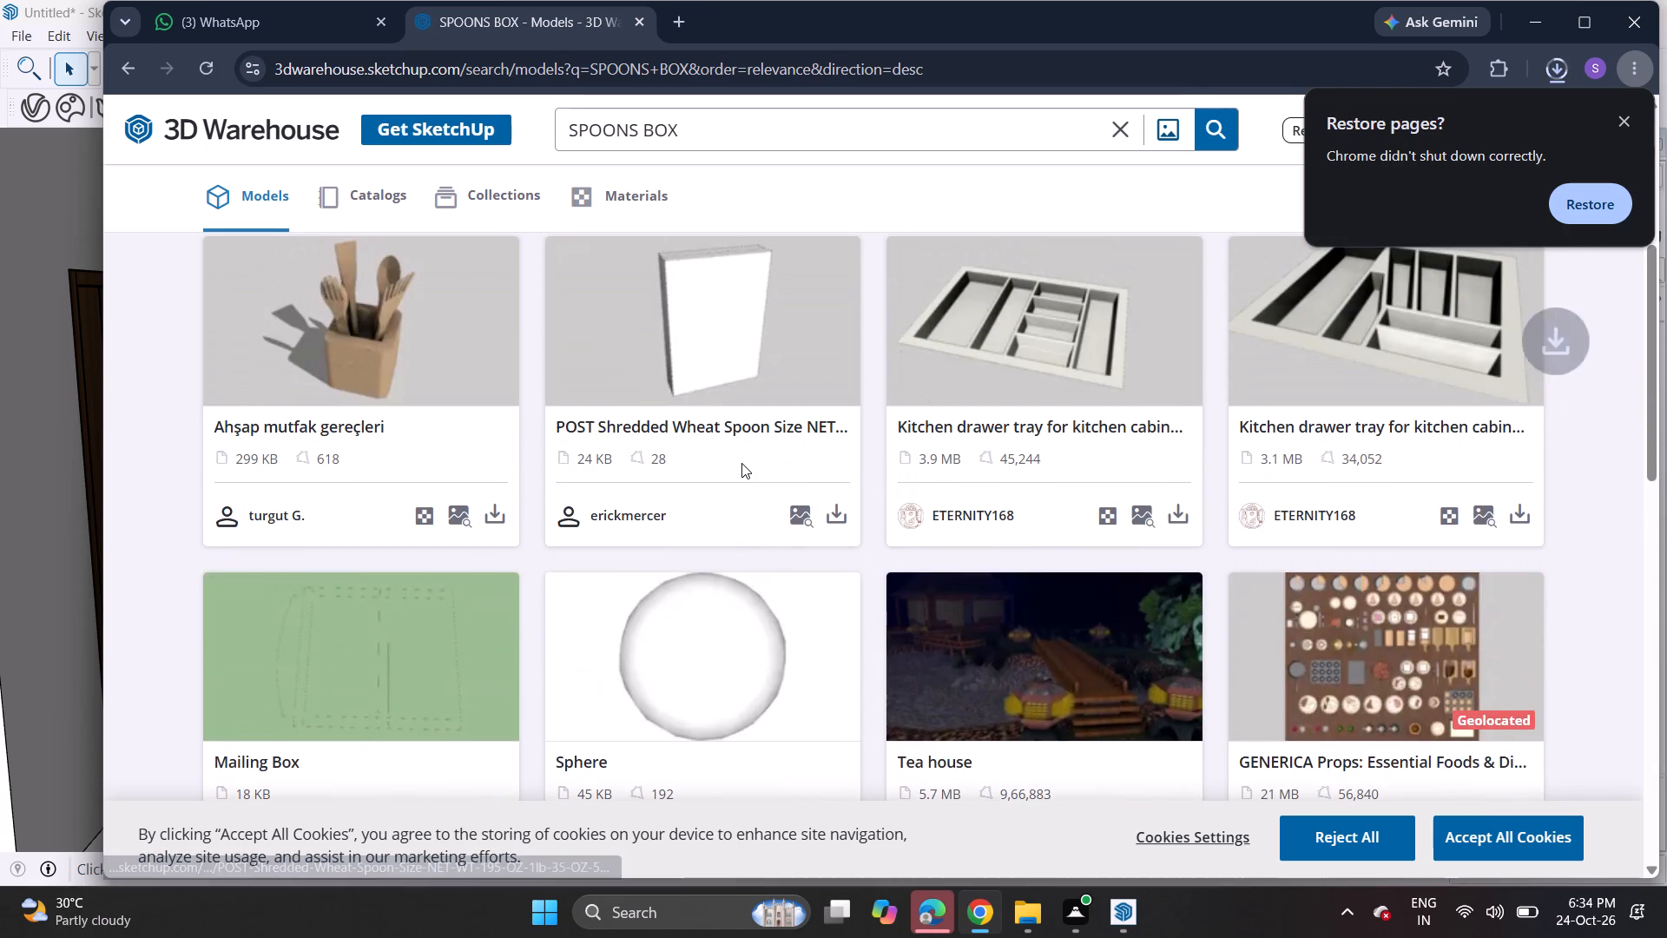
scroll(741, 463, "down", 9)
scroll(741, 463, "up", 3)
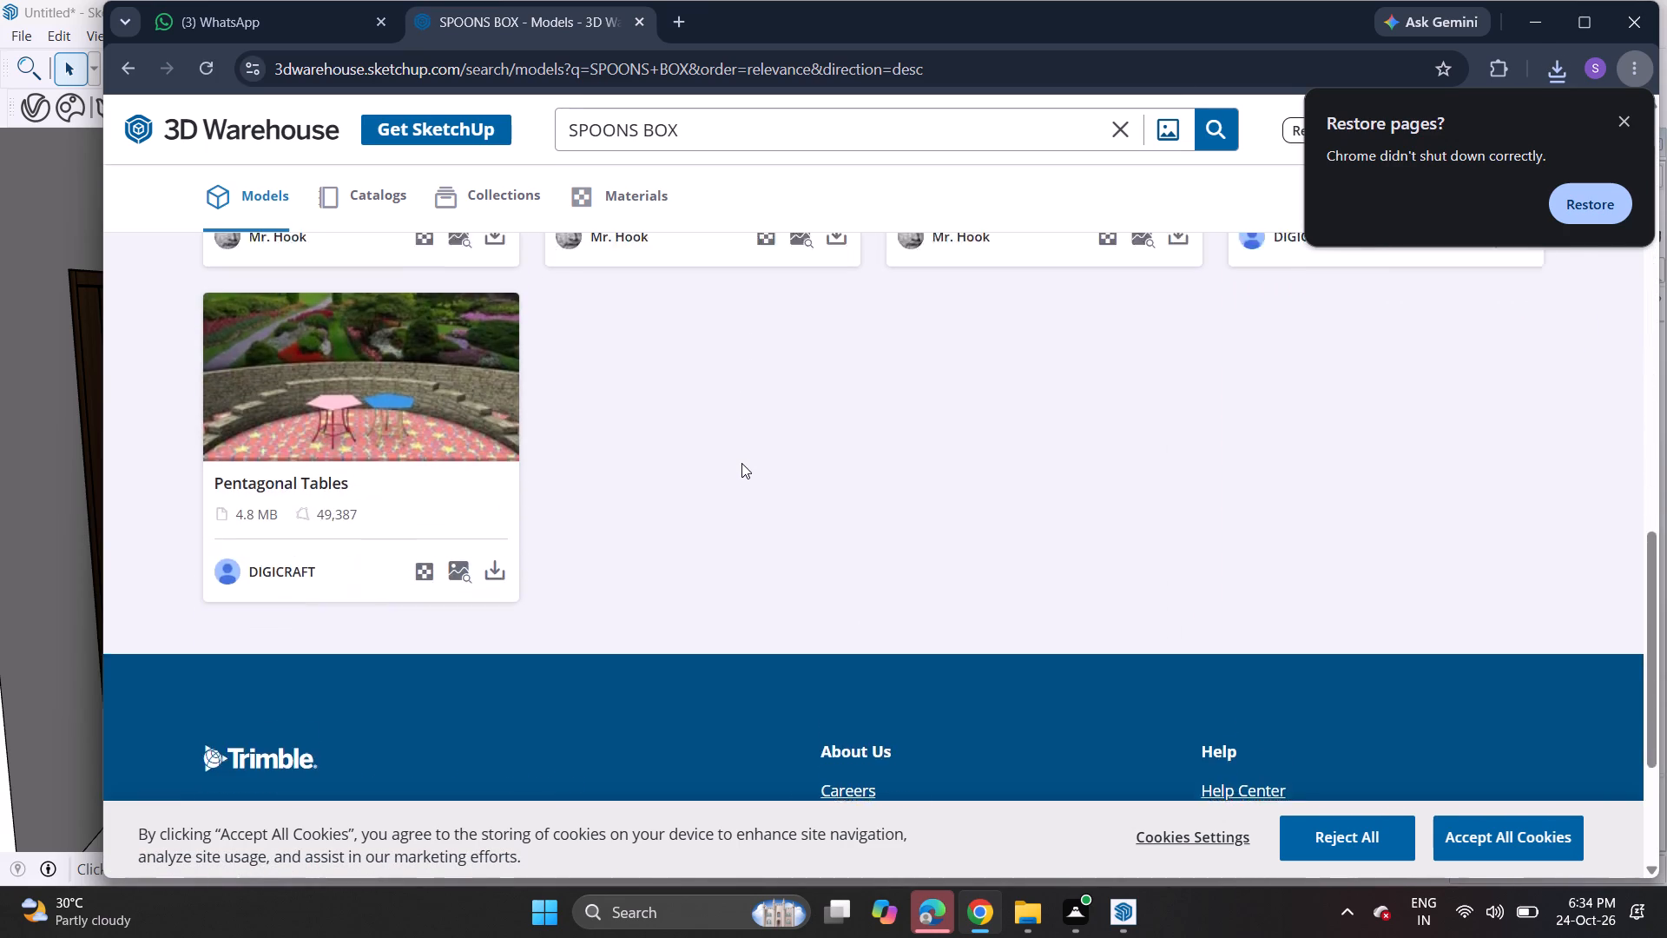
scroll(741, 463, "up", 13)
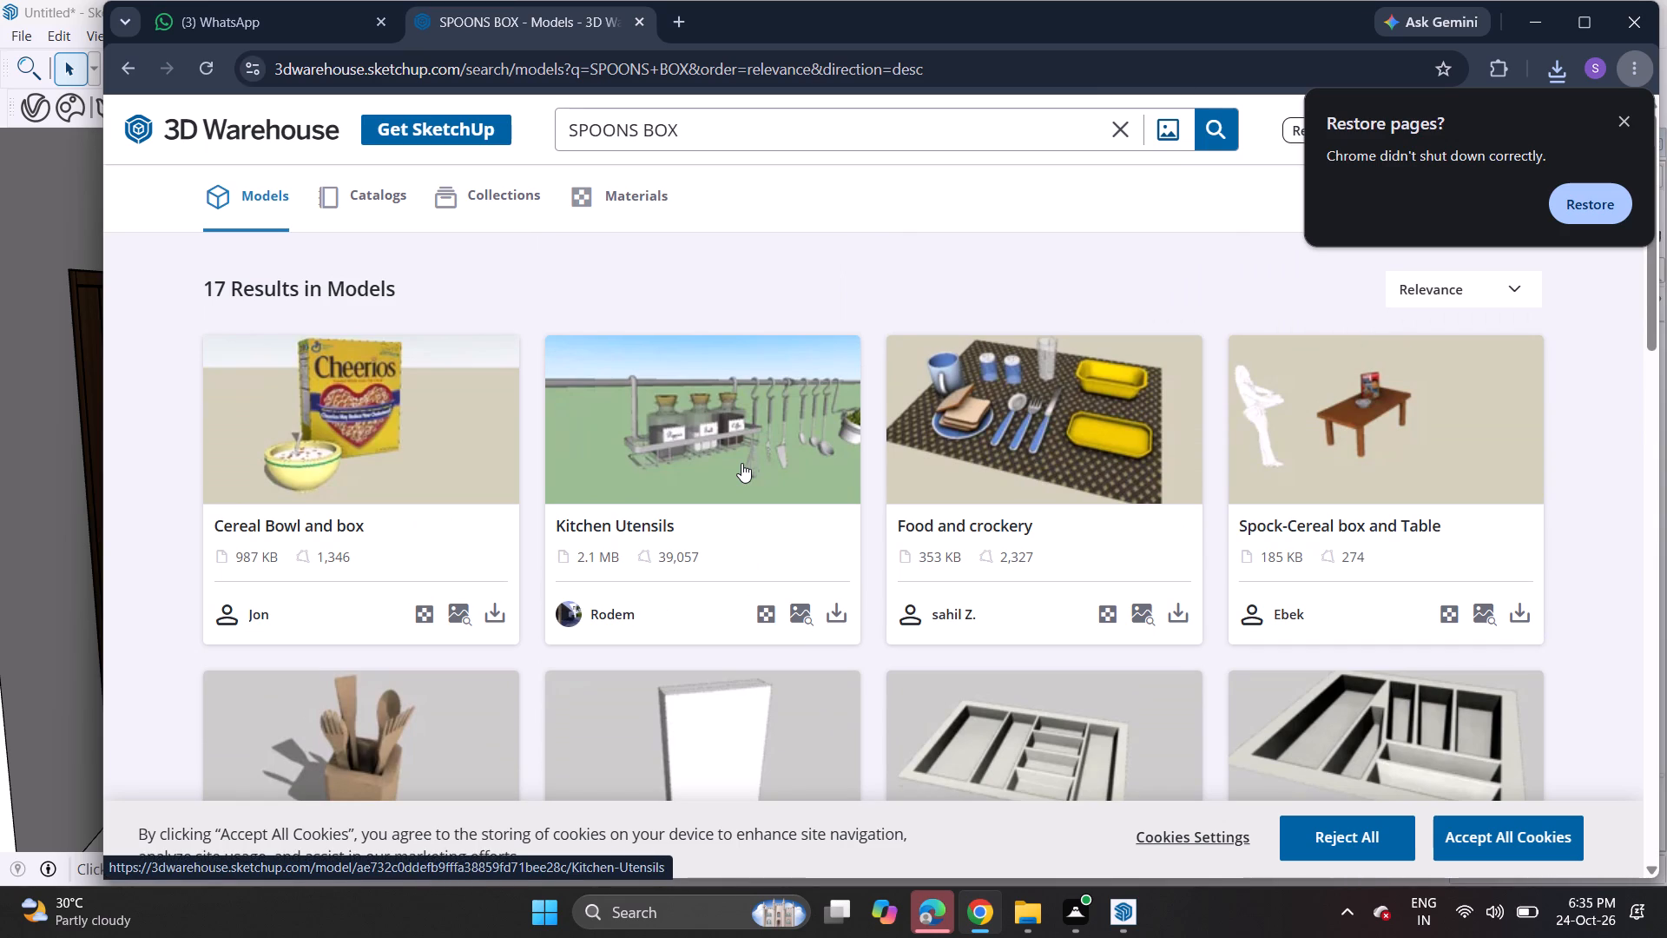
Download the 2.1 MB Kitchen Utensils model from the SPOONS BOX results as a SketchUp file.
left_click(837, 618)
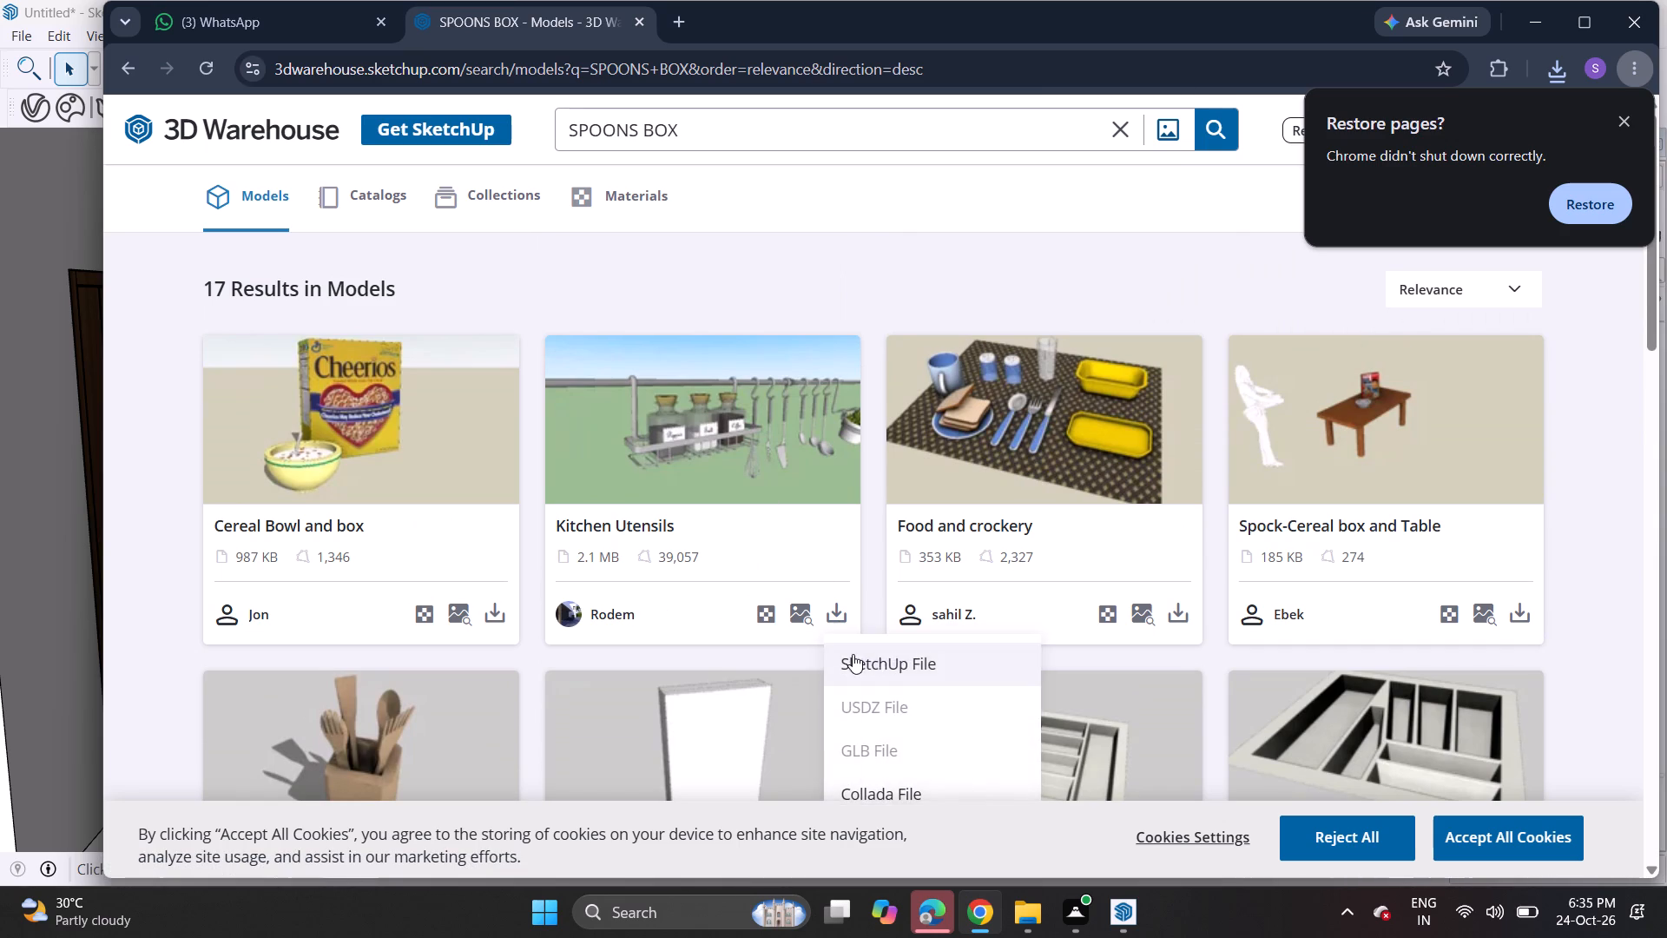
left_click(853, 654)
scroll(642, 531, "down", 2)
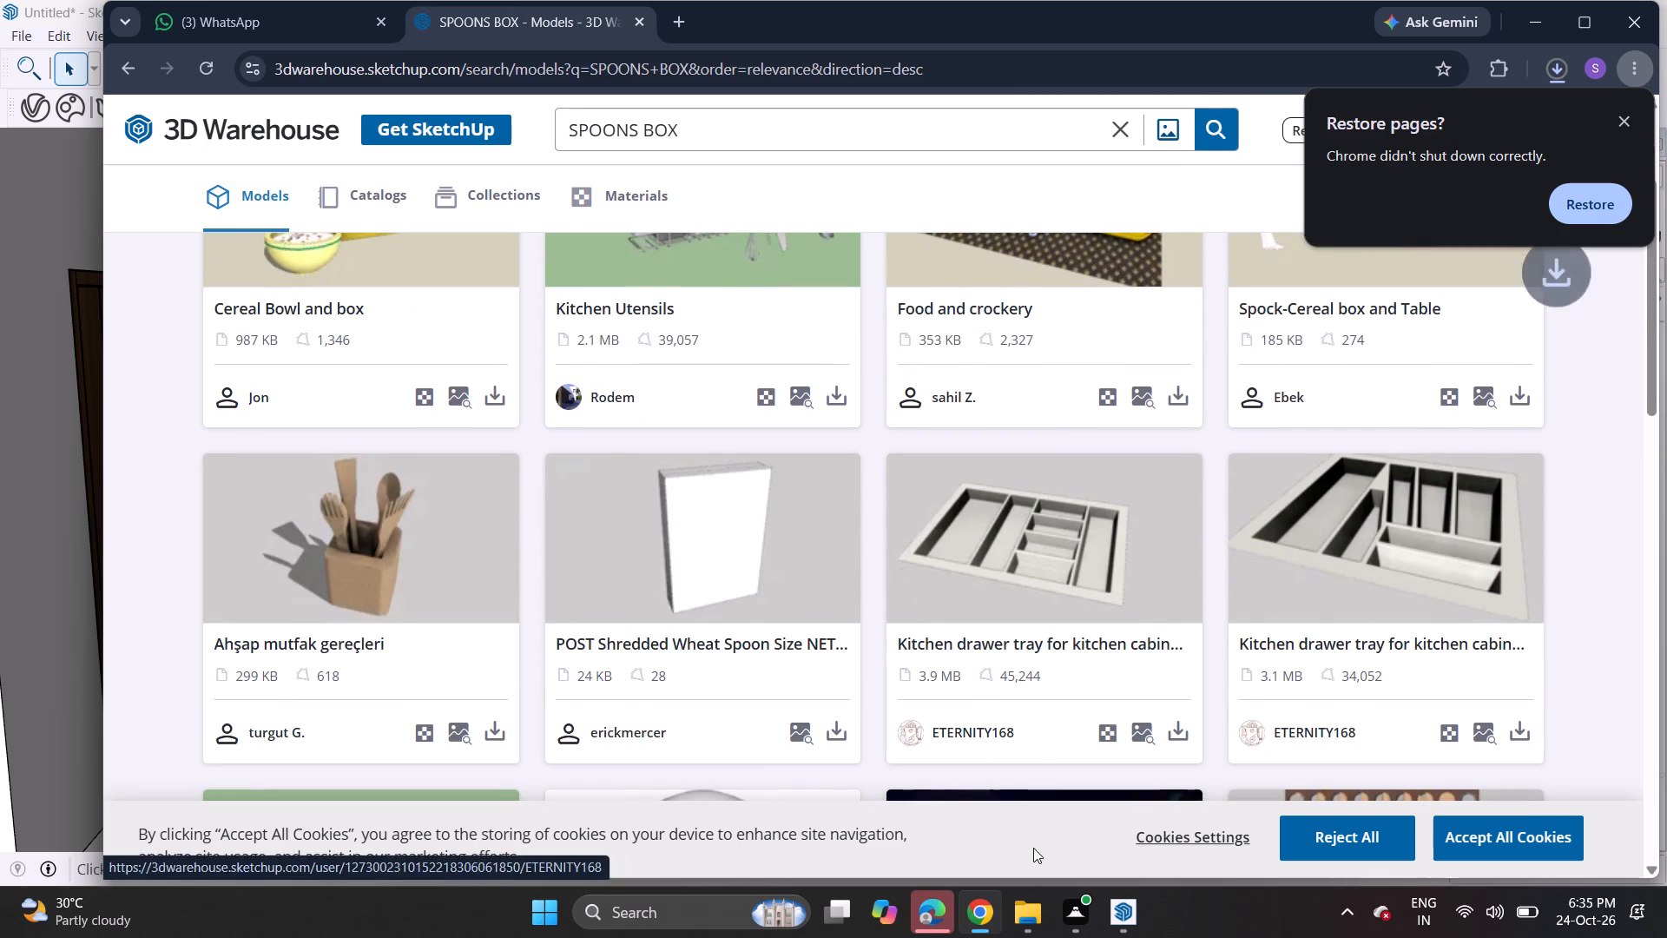
Switch to SketchUp, import the FORK+&+SPOON model from Downloads and place it on the marble countertop between the fruit bowl and the corner.
left_click(1112, 912)
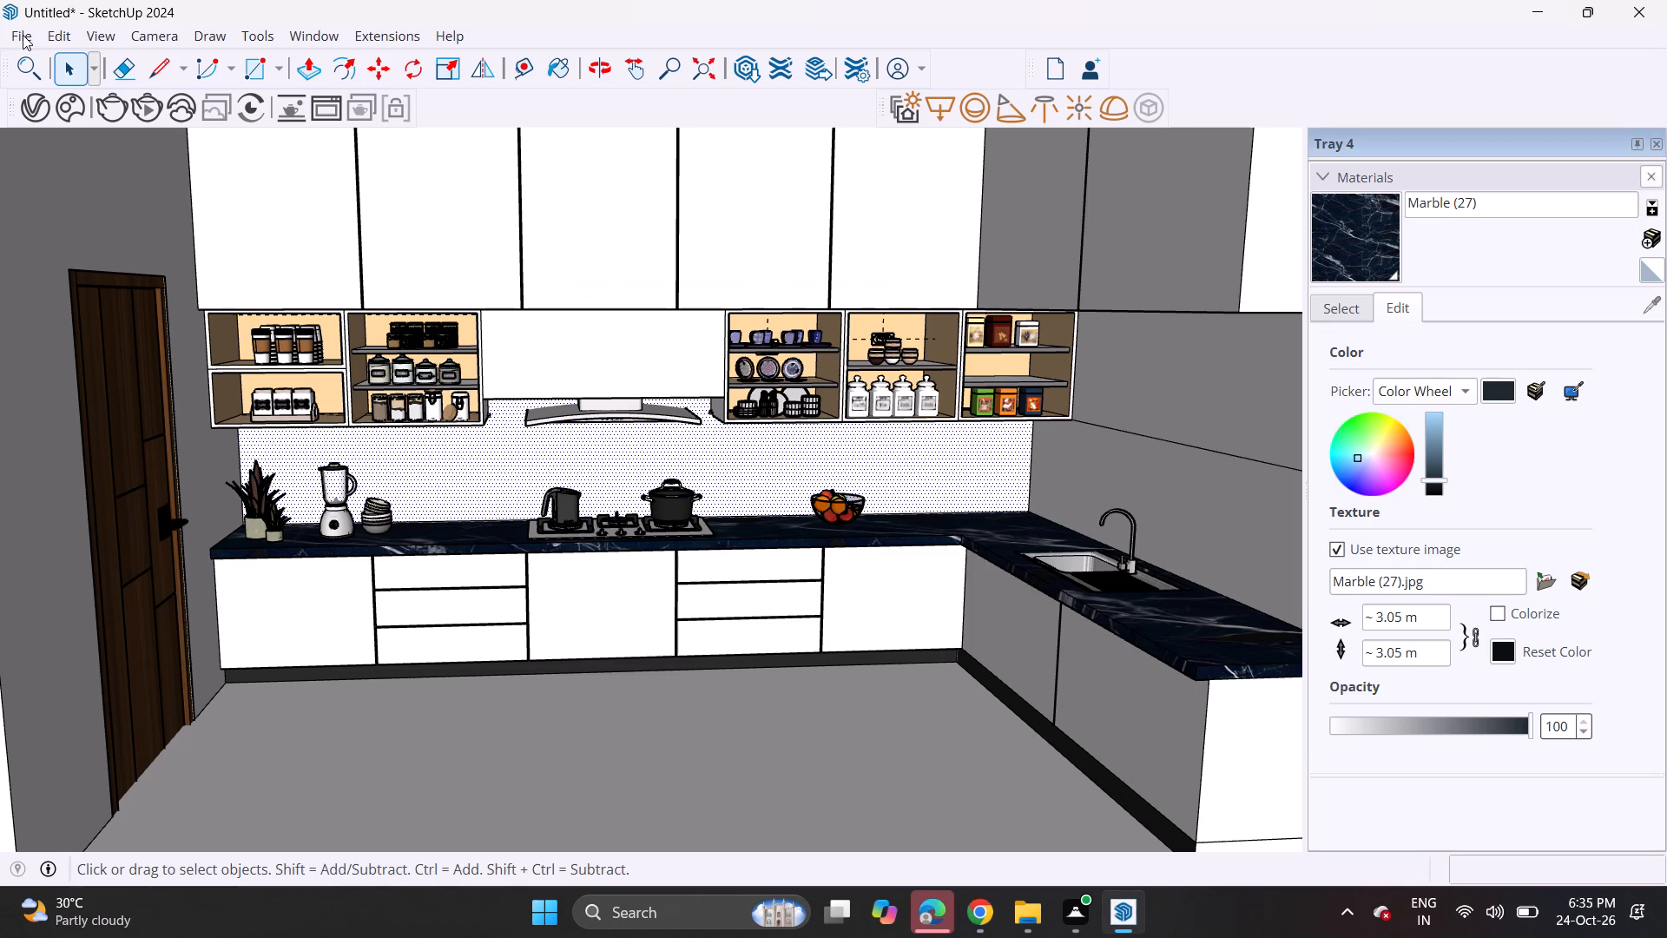
left_click(22, 37)
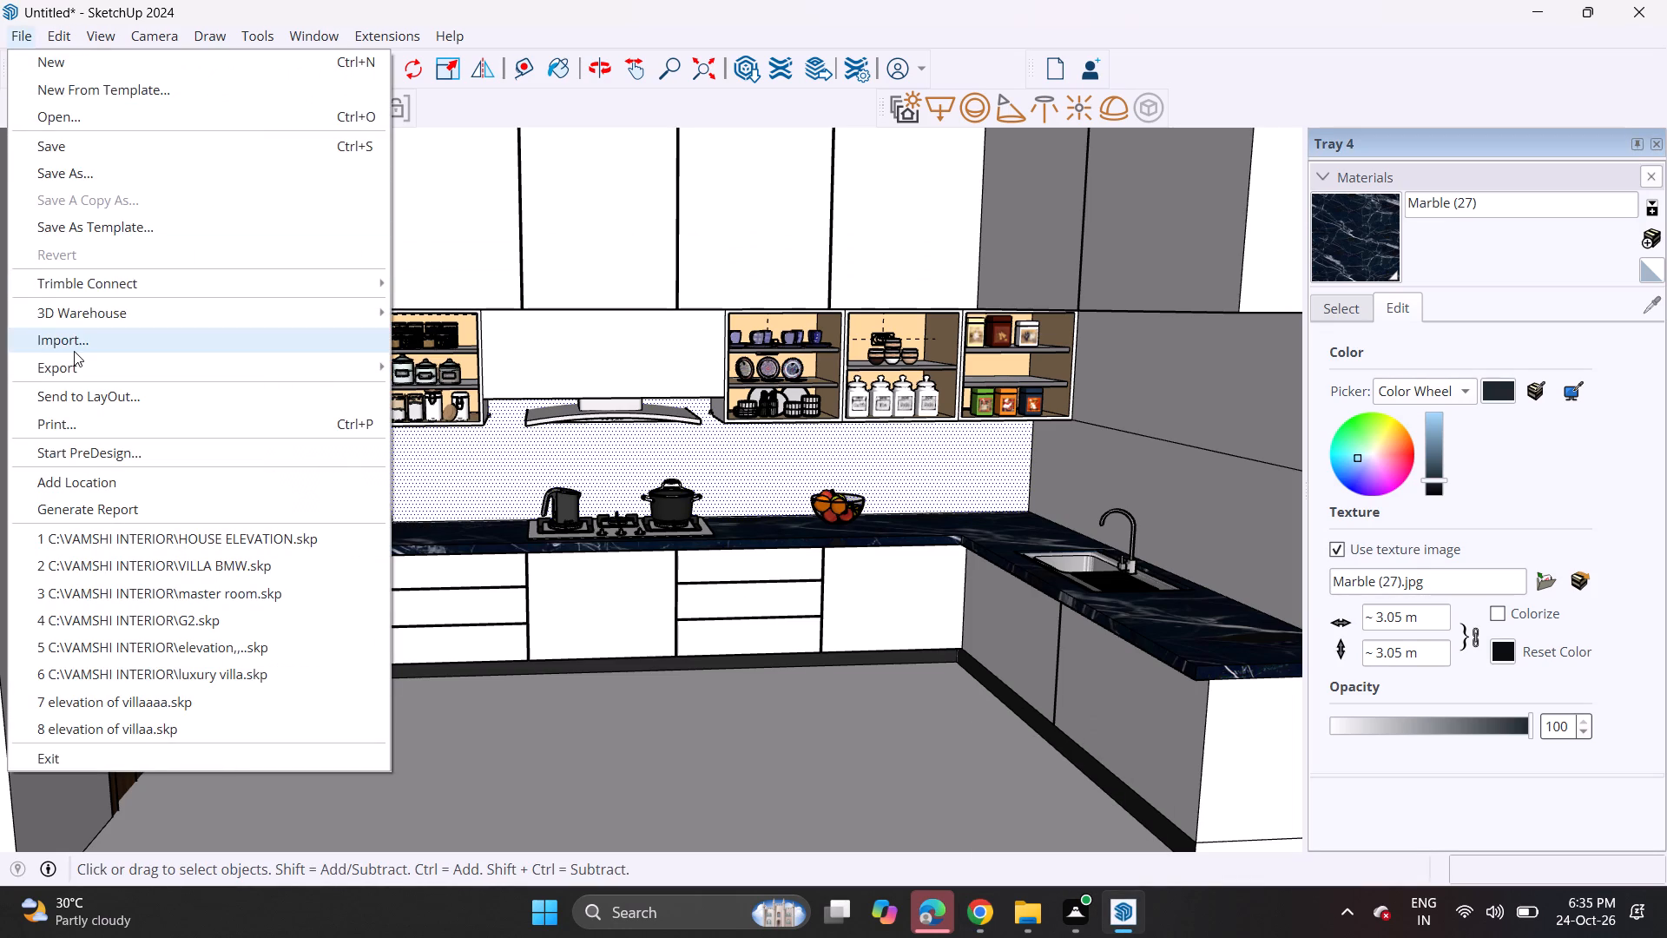
left_click(74, 351)
scroll(407, 344, "down", 4)
left_click(721, 388)
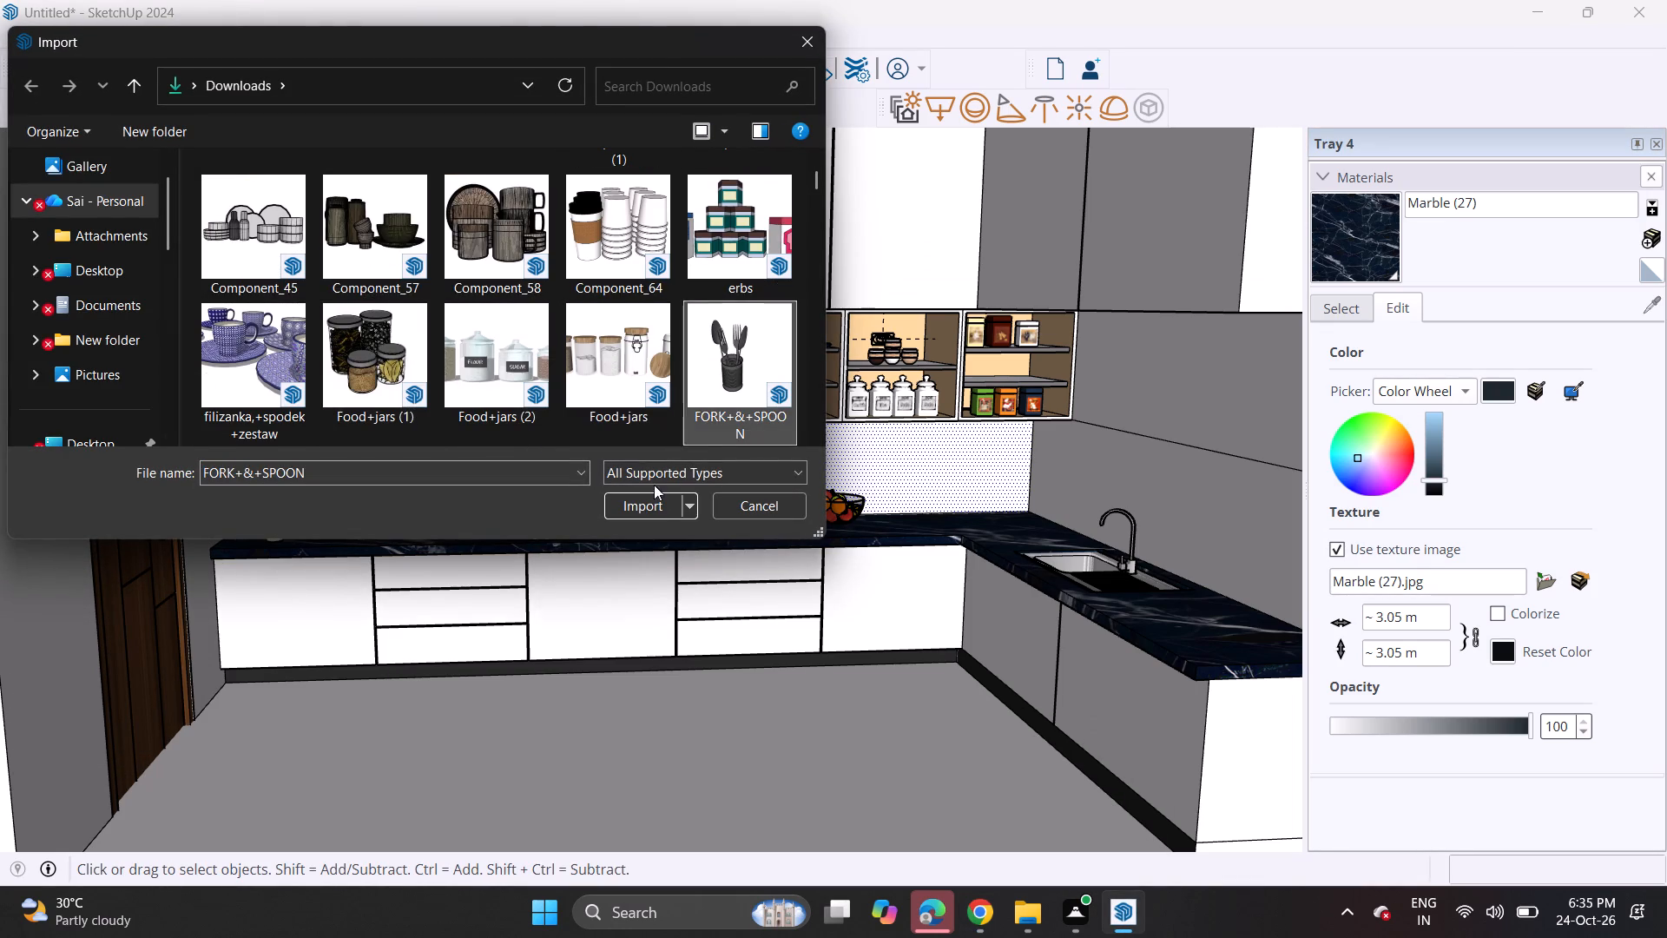
left_click(648, 509)
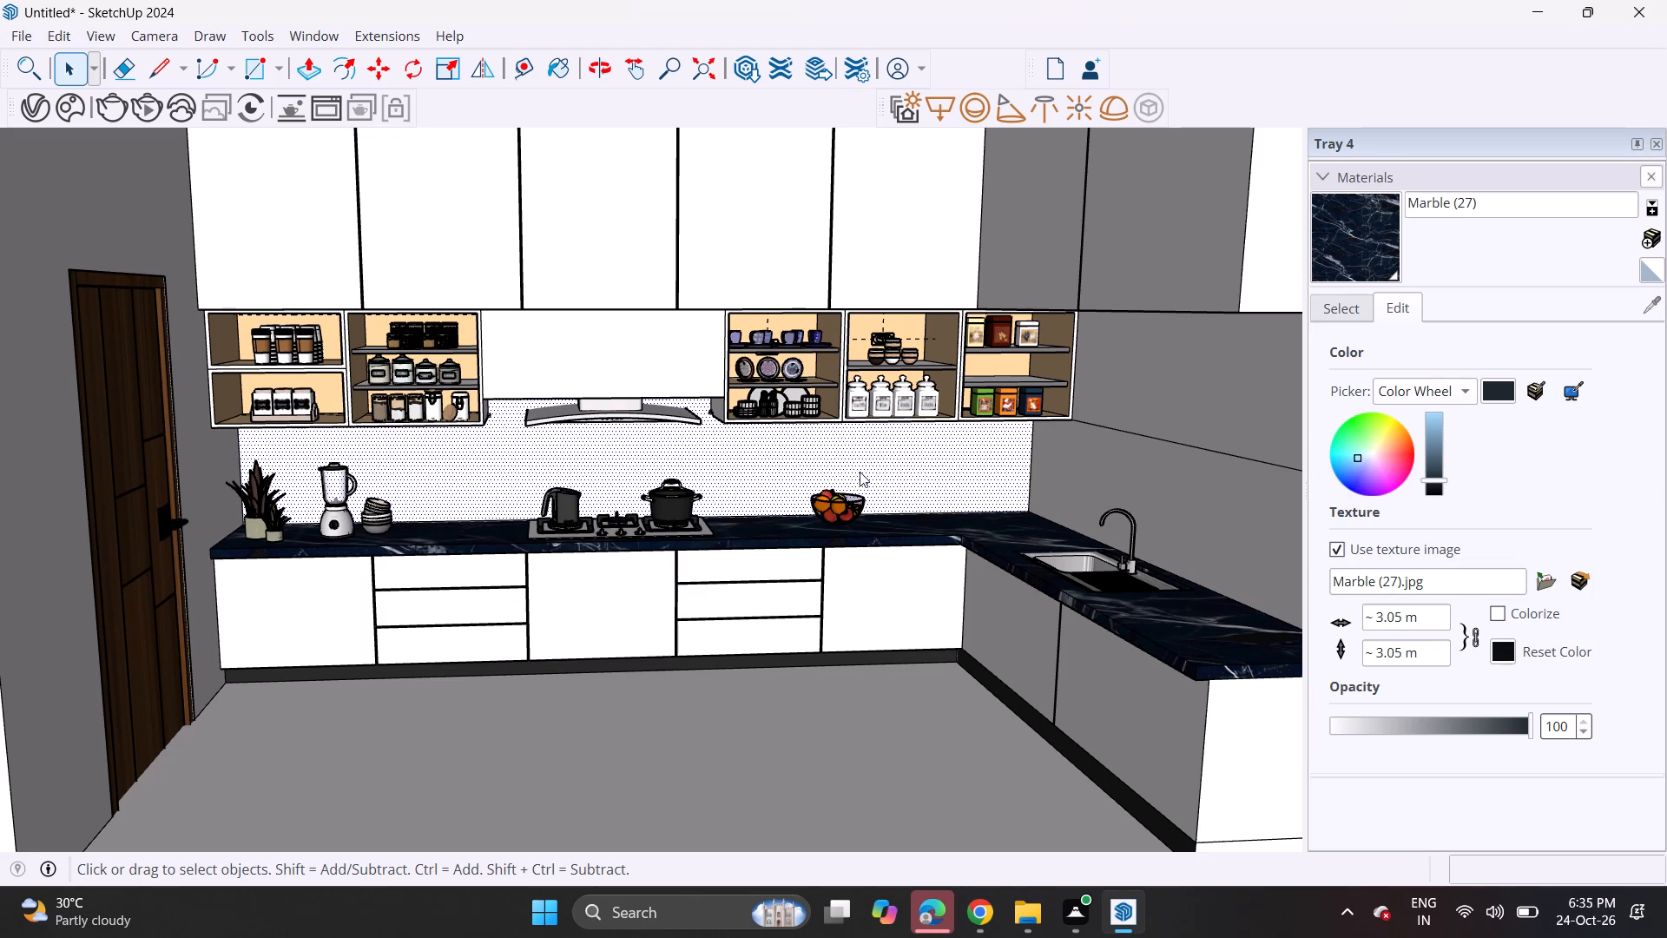
left_click(1021, 514)
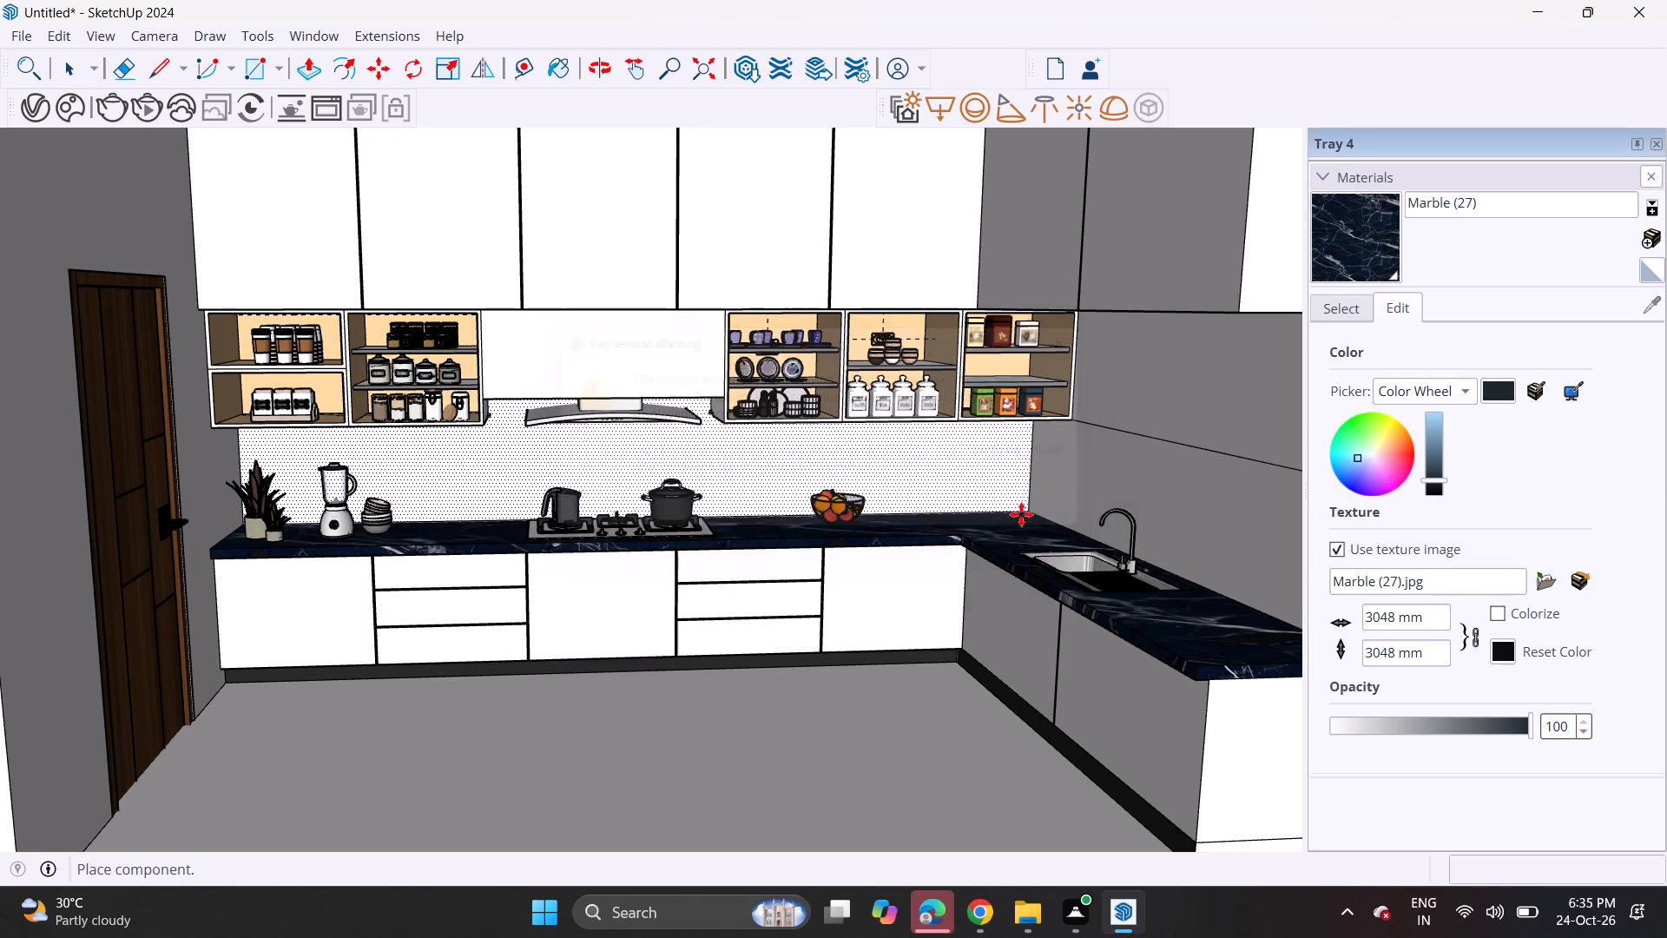
middle_click_drag(902, 487, 899, 560)
scroll(864, 494, "up", 4)
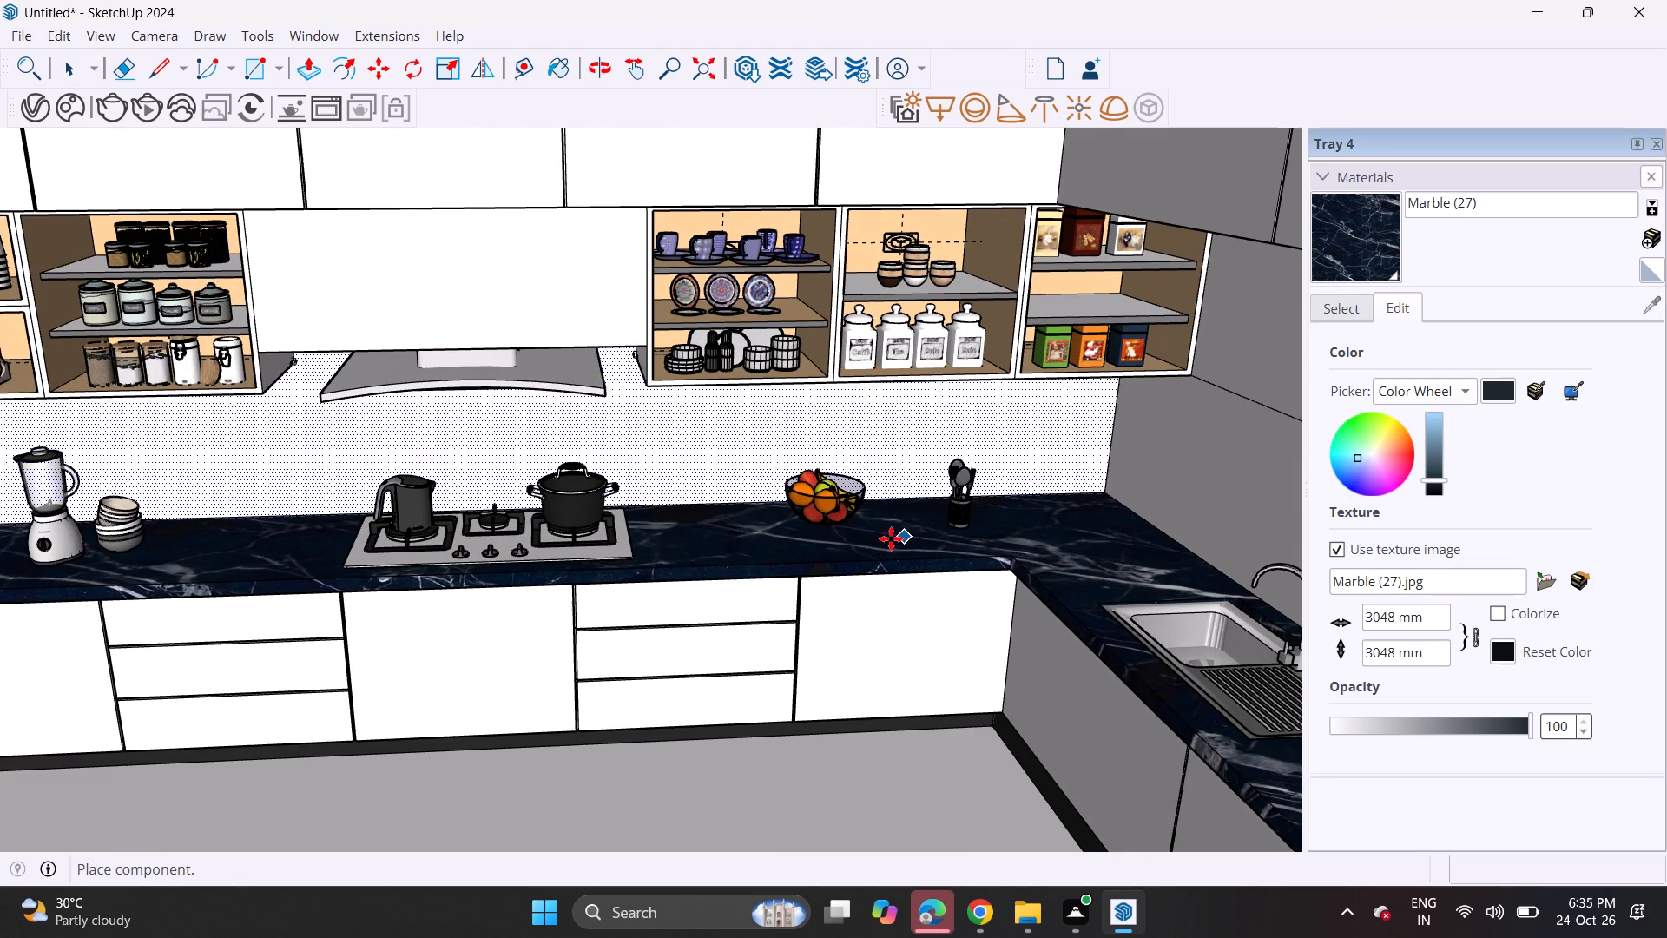
left_click(847, 532)
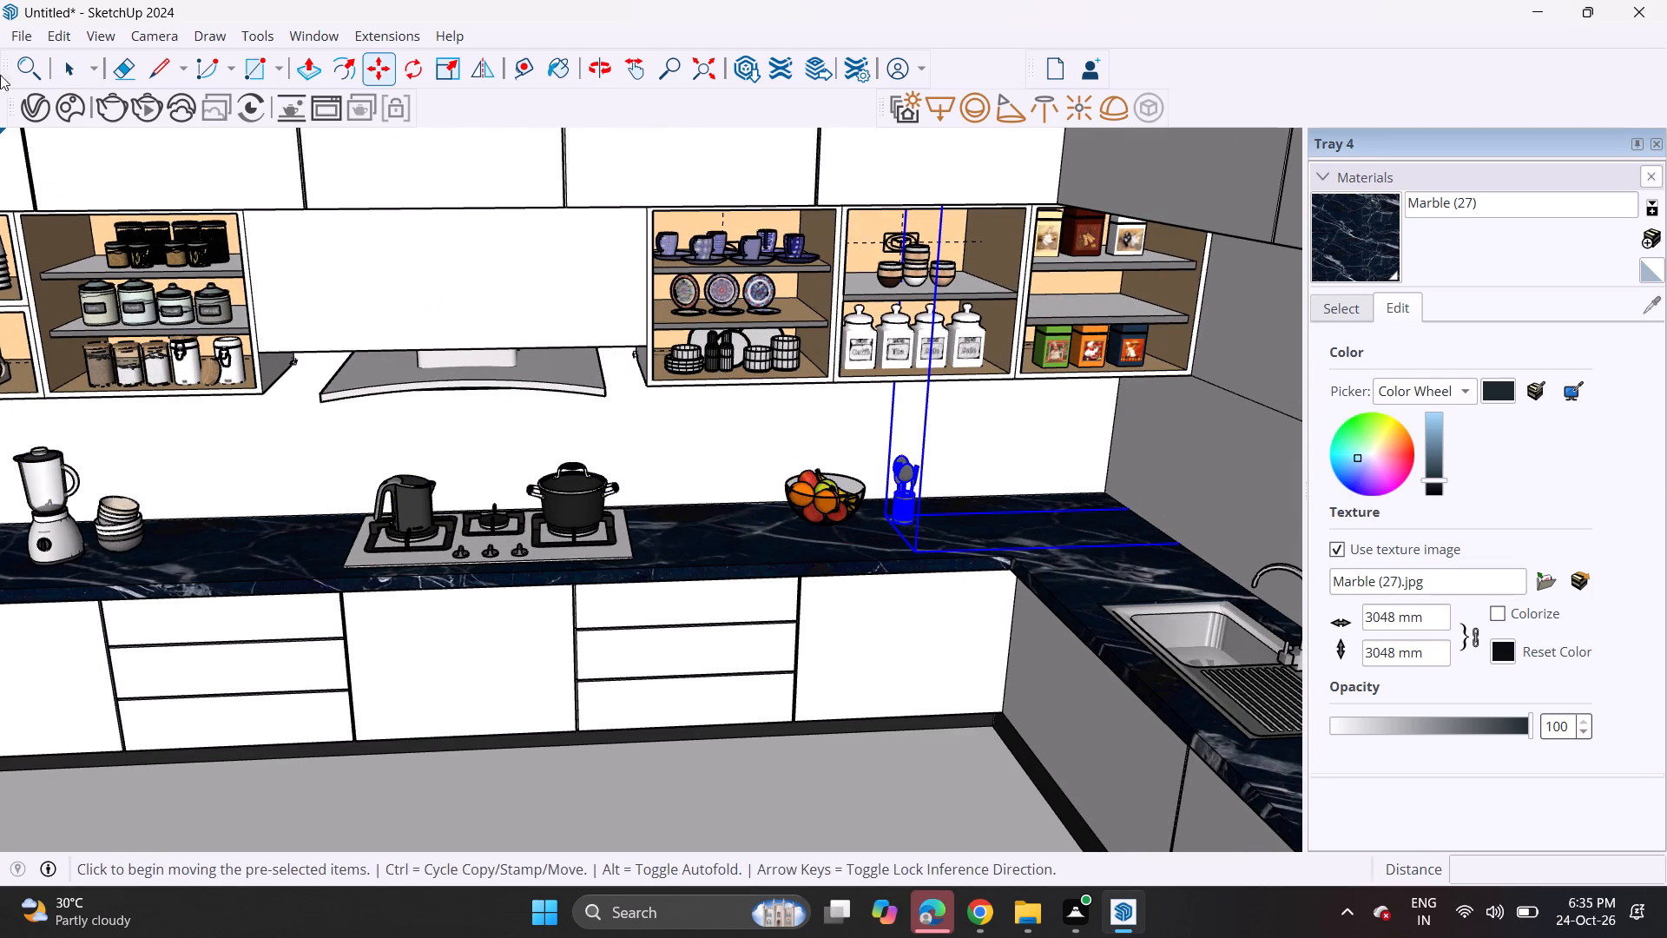
Import the KITCHEN+ITEMS+(37) model of bowls, cutlery basket and oil bottles from Downloads and place it in front of the kitchen.
left_click(23, 27)
left_click(53, 350)
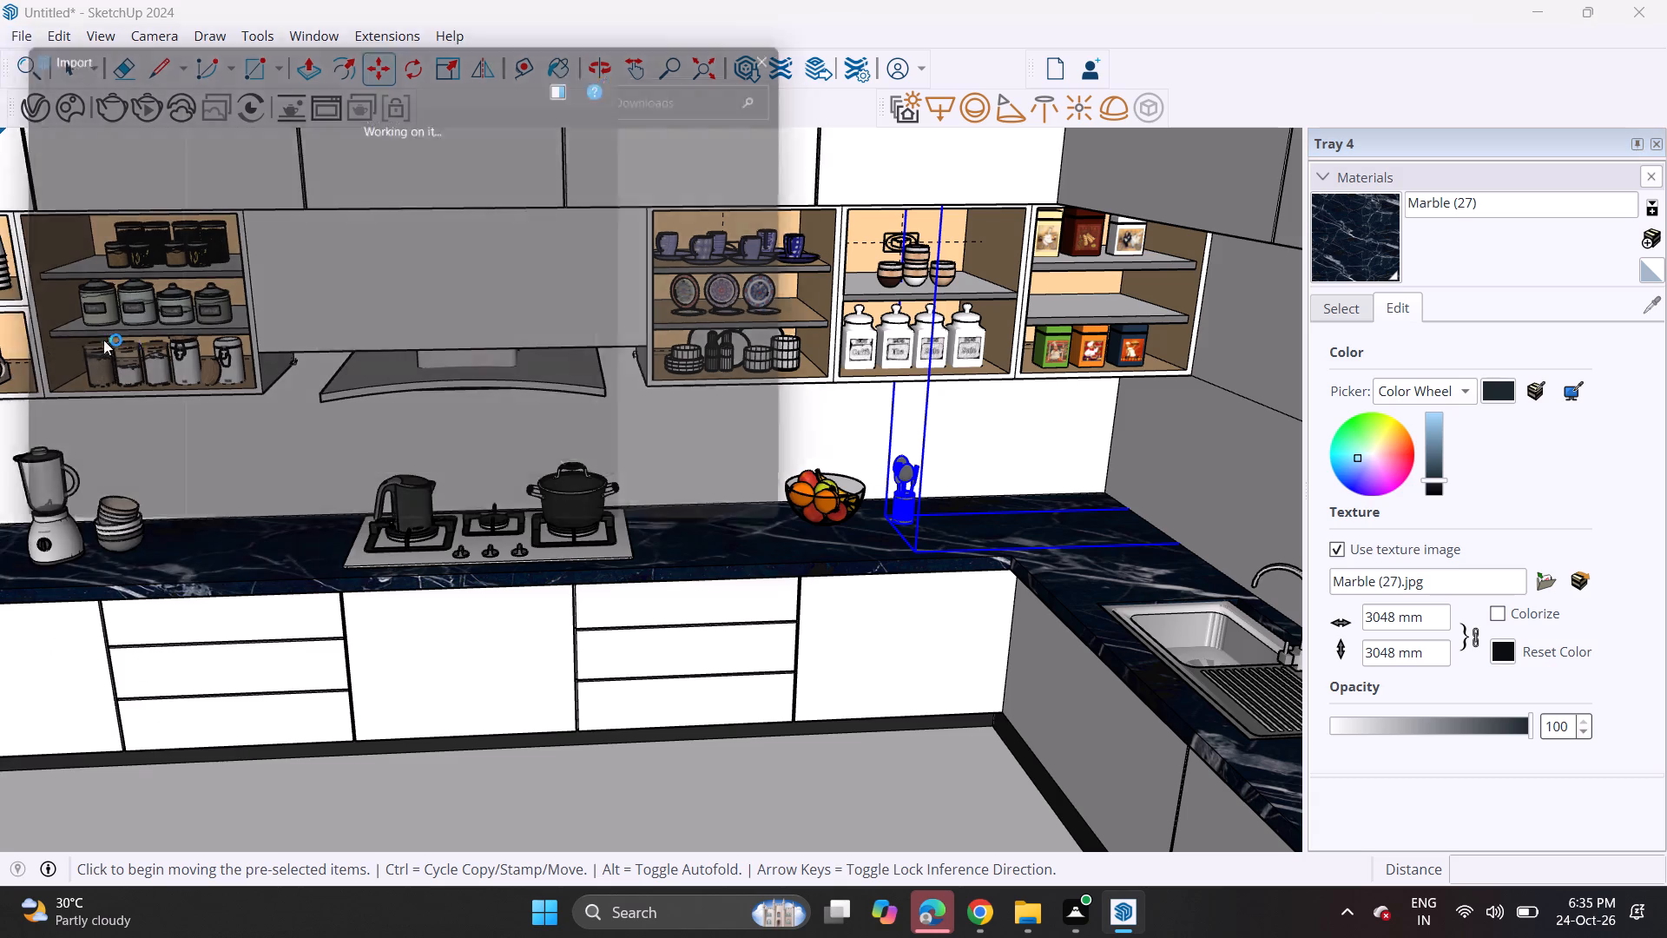
scroll(418, 325, "down", 5)
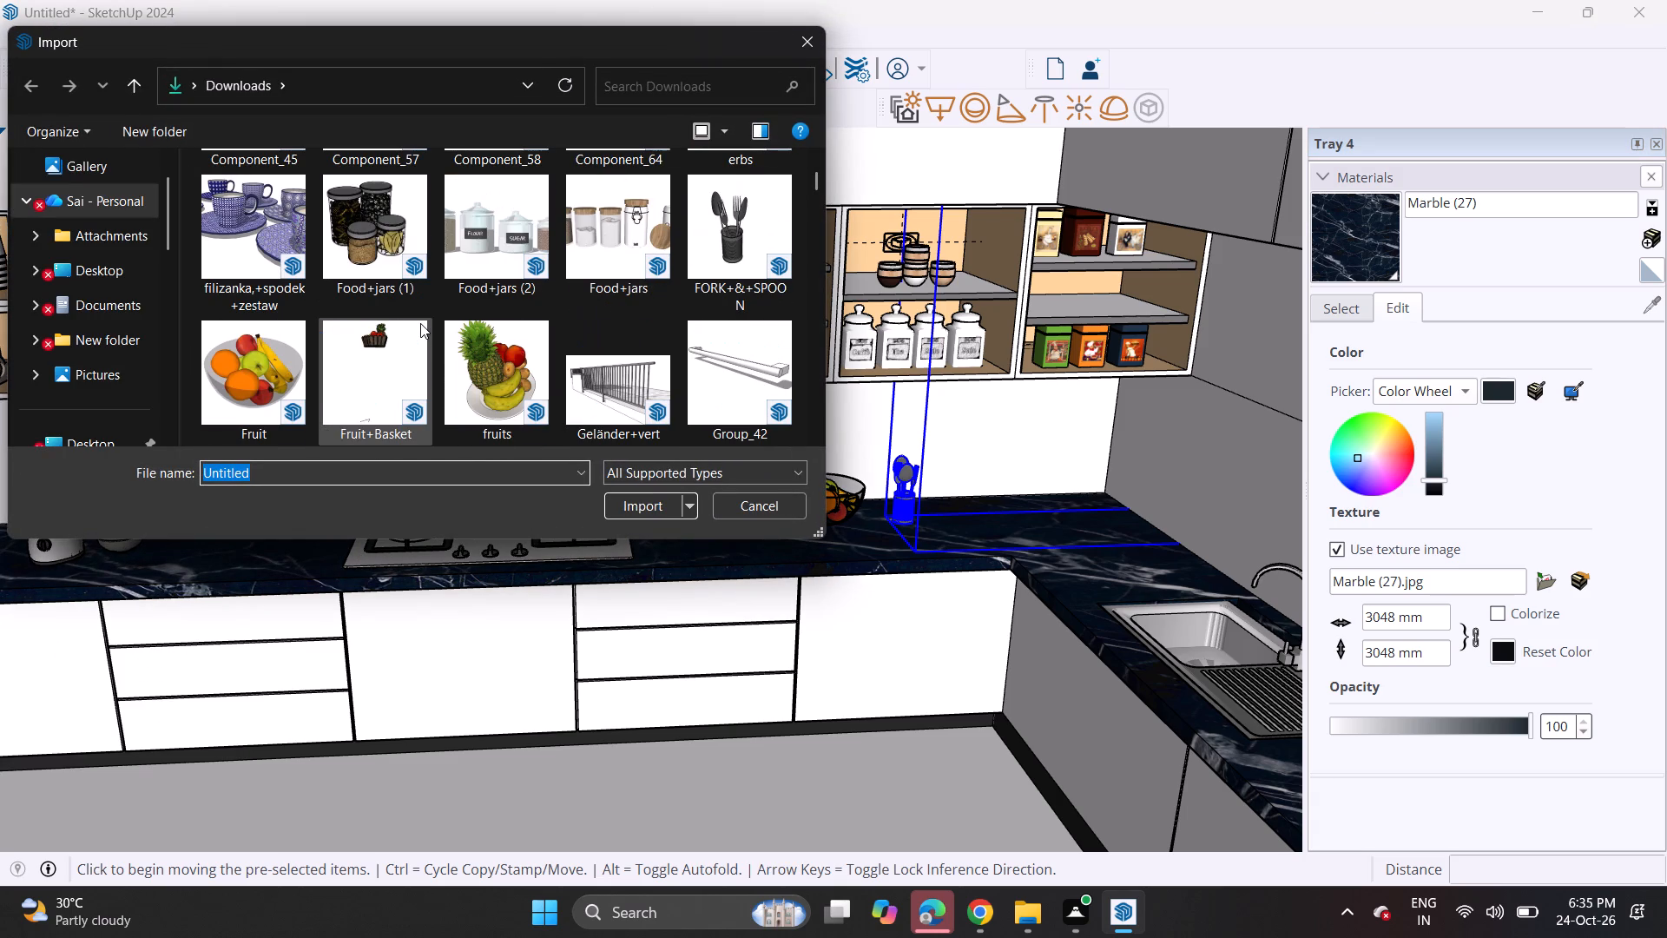
scroll(420, 323, "down", 2)
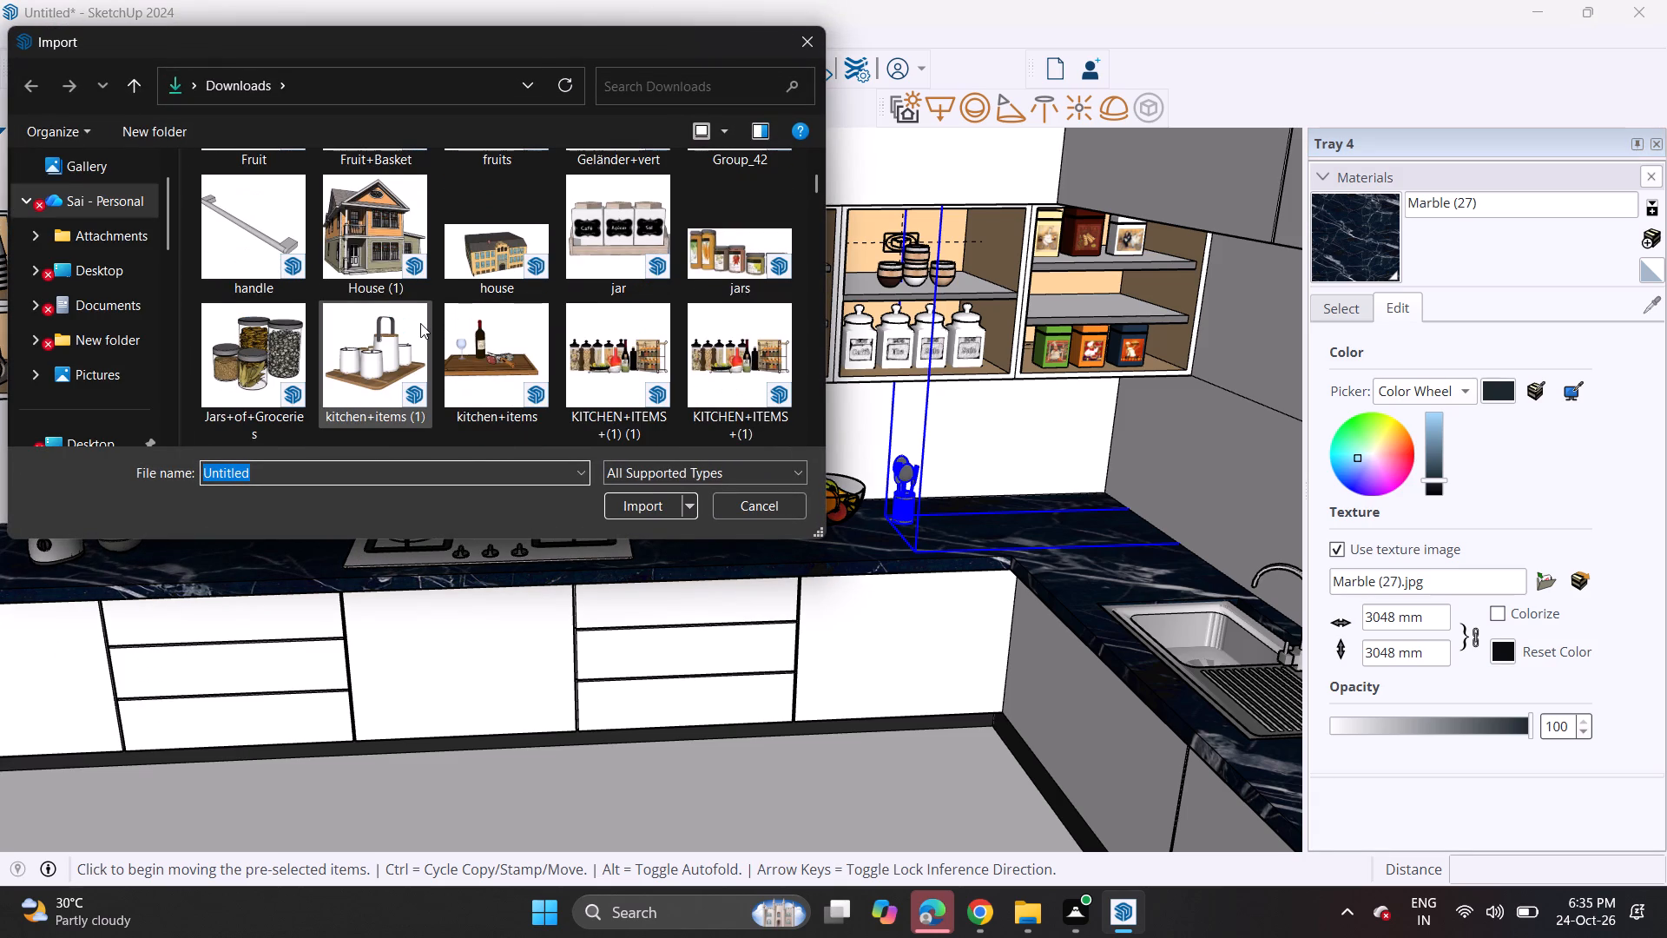
scroll(420, 323, "down", 1)
scroll(420, 323, "up", 1)
scroll(420, 323, "down", 1)
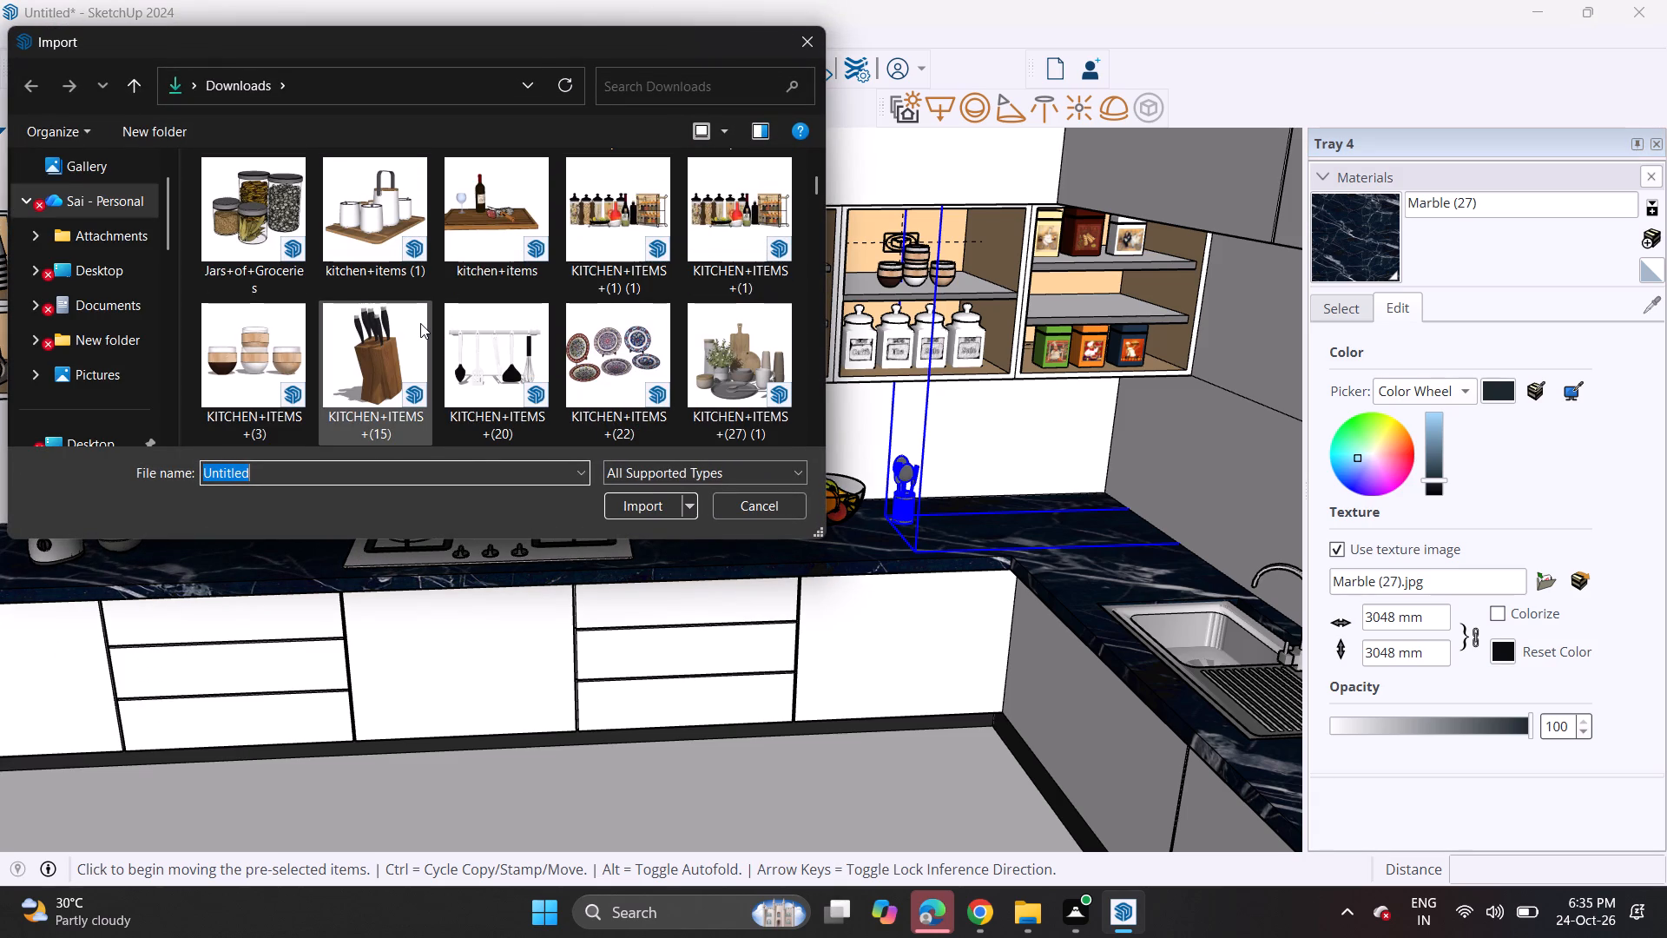
scroll(393, 345, "down", 2)
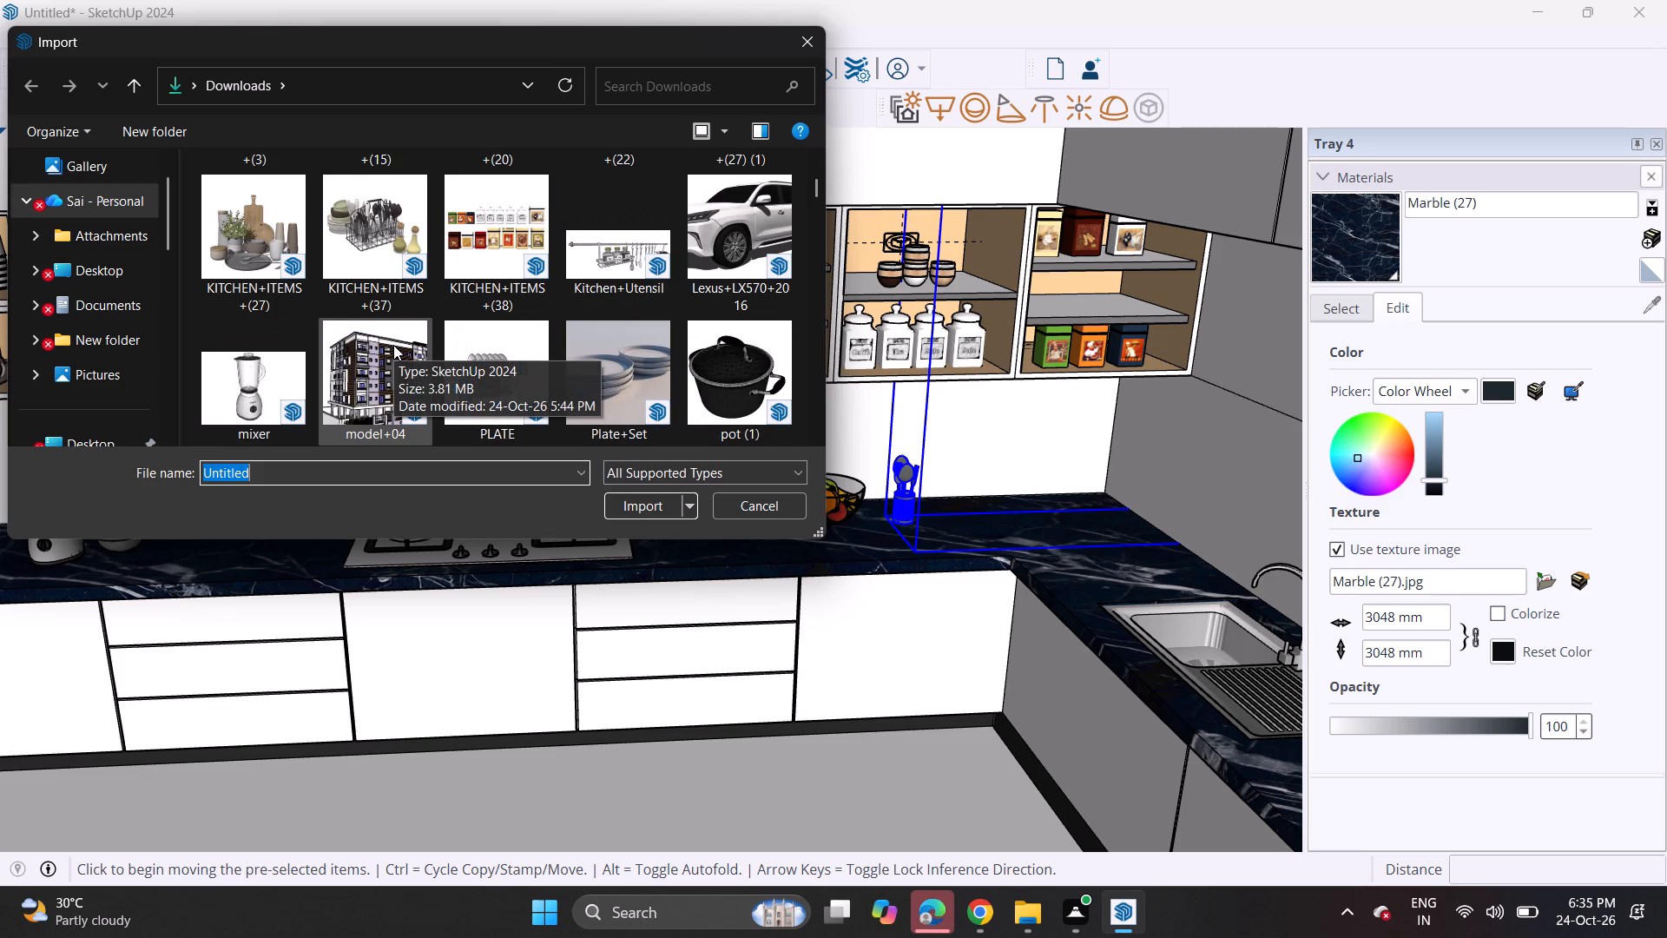
scroll(393, 345, "up", 1)
scroll(393, 345, "down", 1)
left_click(350, 241)
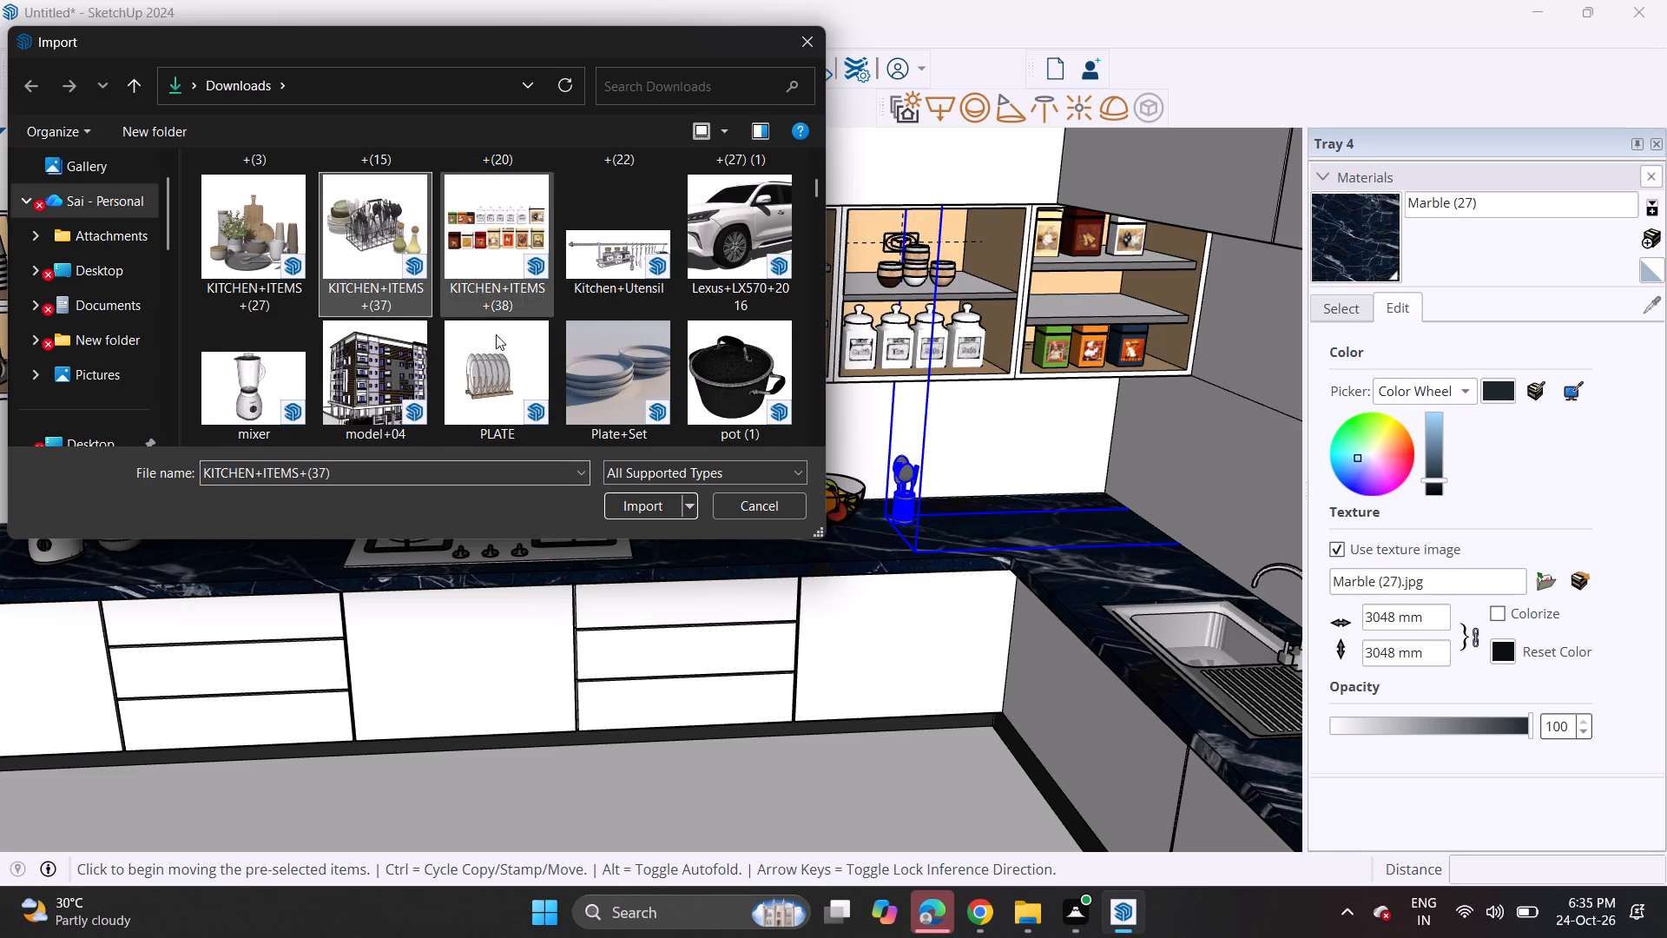
left_click(648, 506)
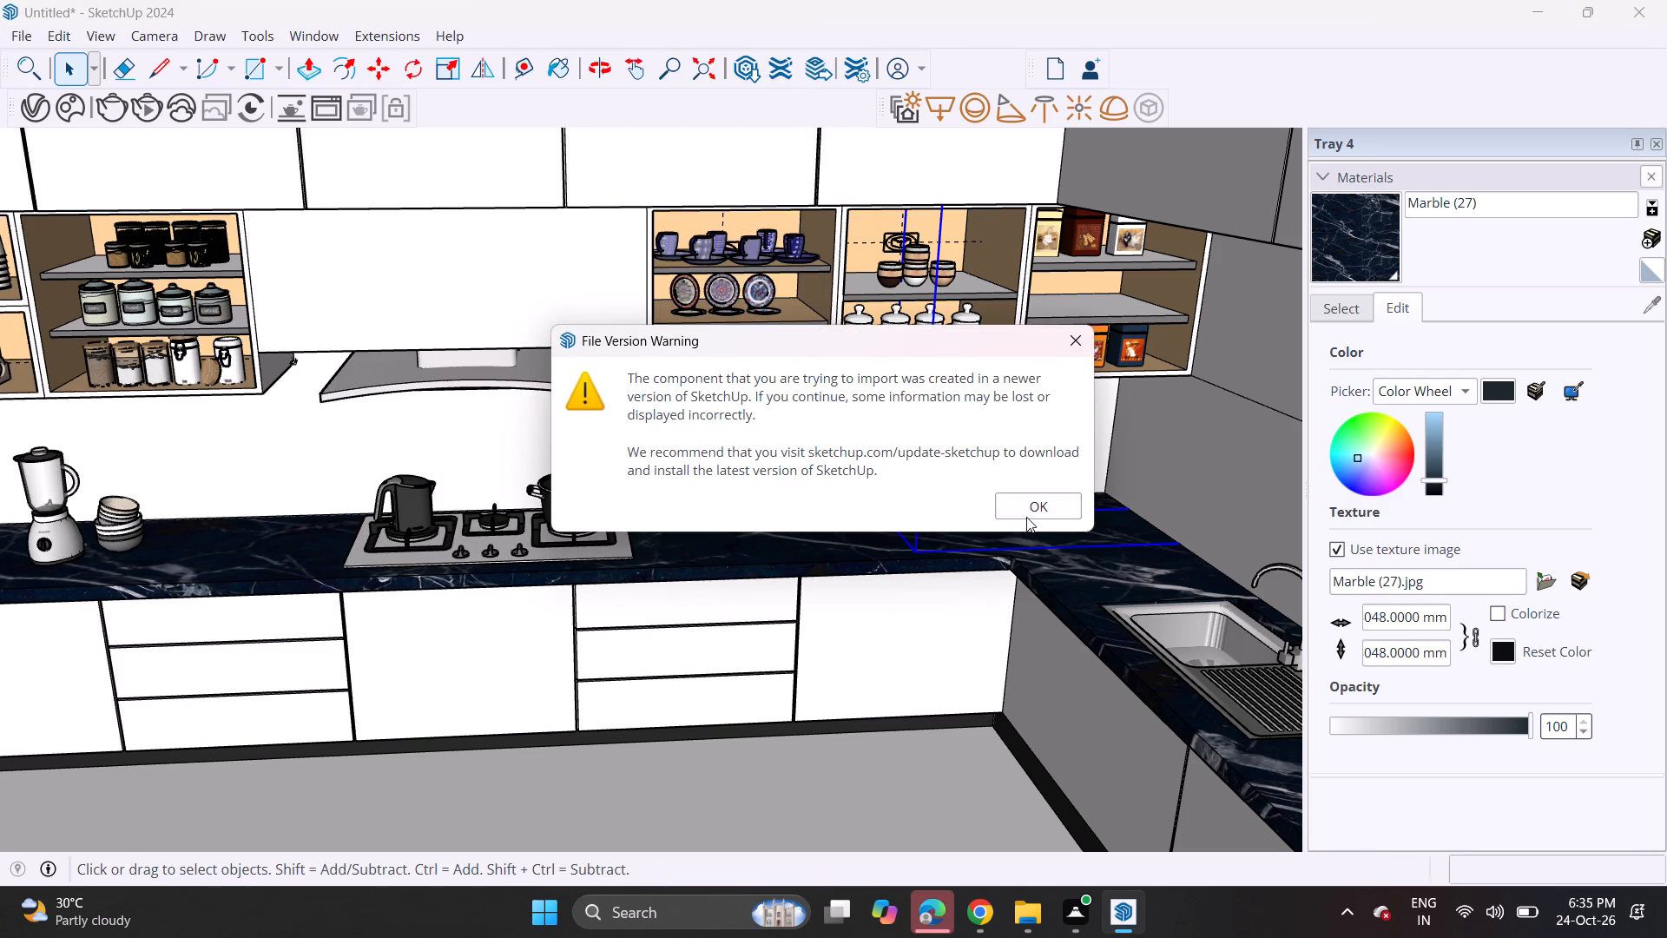
left_click(1027, 512)
scroll(944, 494, "down", 1)
scroll(944, 494, "up", 1)
scroll(944, 494, "down", 20)
scroll(944, 494, "down", 2)
scroll(886, 413, "up", 1)
scroll(886, 413, "down", 9)
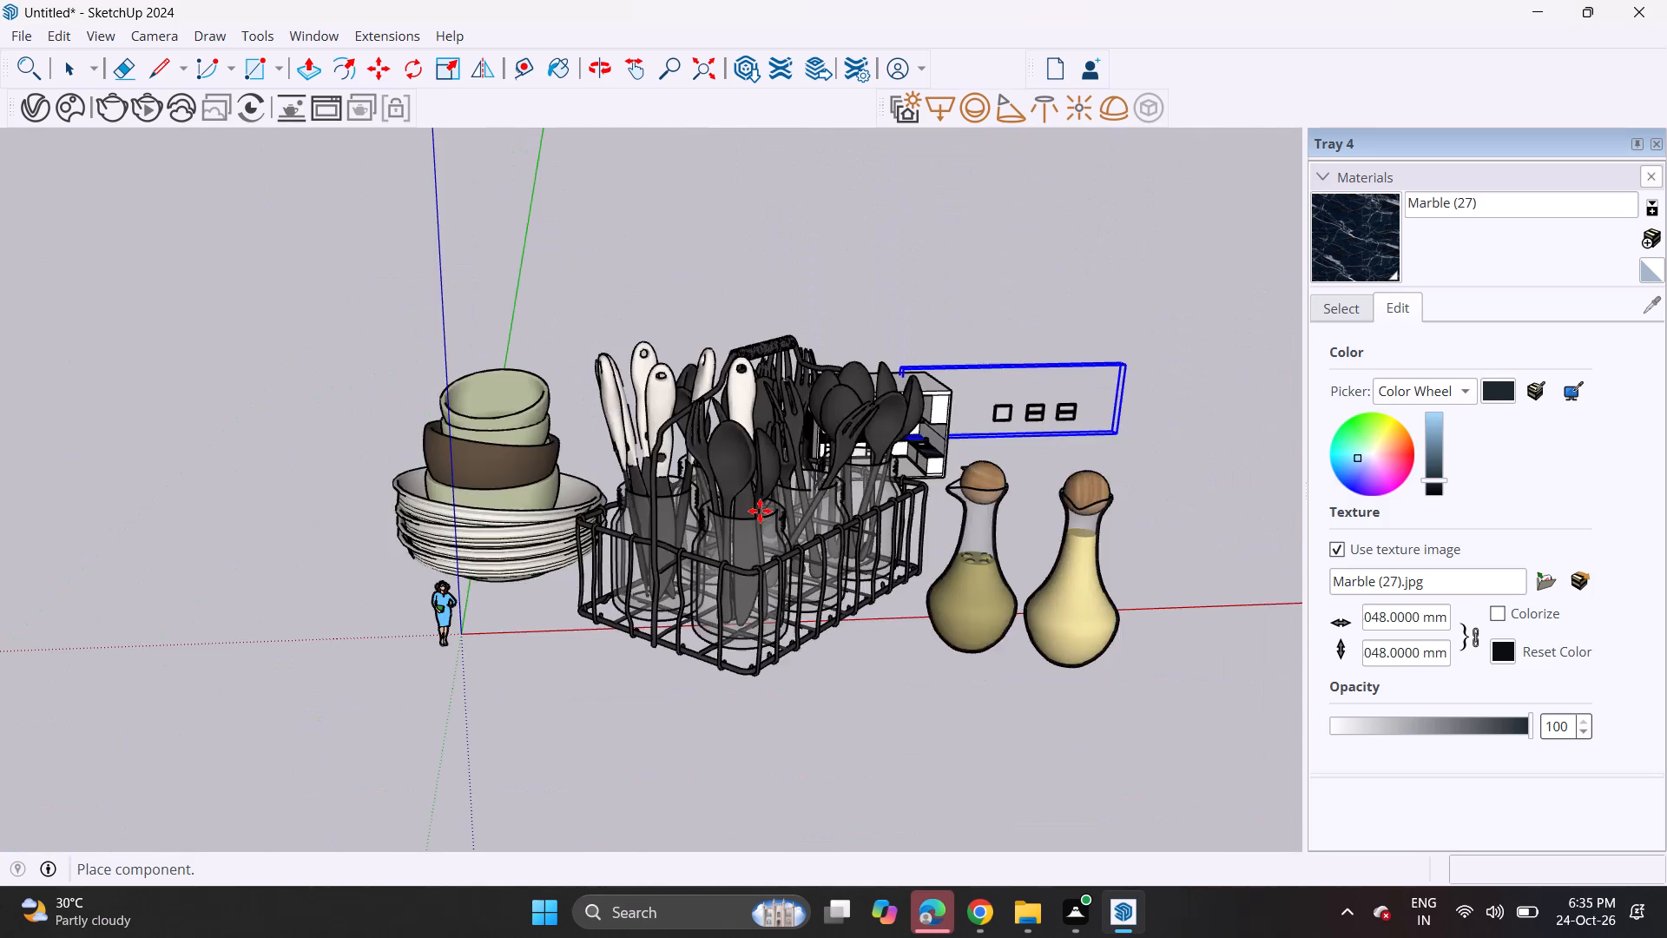
left_click(749, 506)
Scale the imported bowls, cutlery and bottles set down uniformly in three passes, by about 0.11, 0.65 and 0.55.
left_click(447, 76)
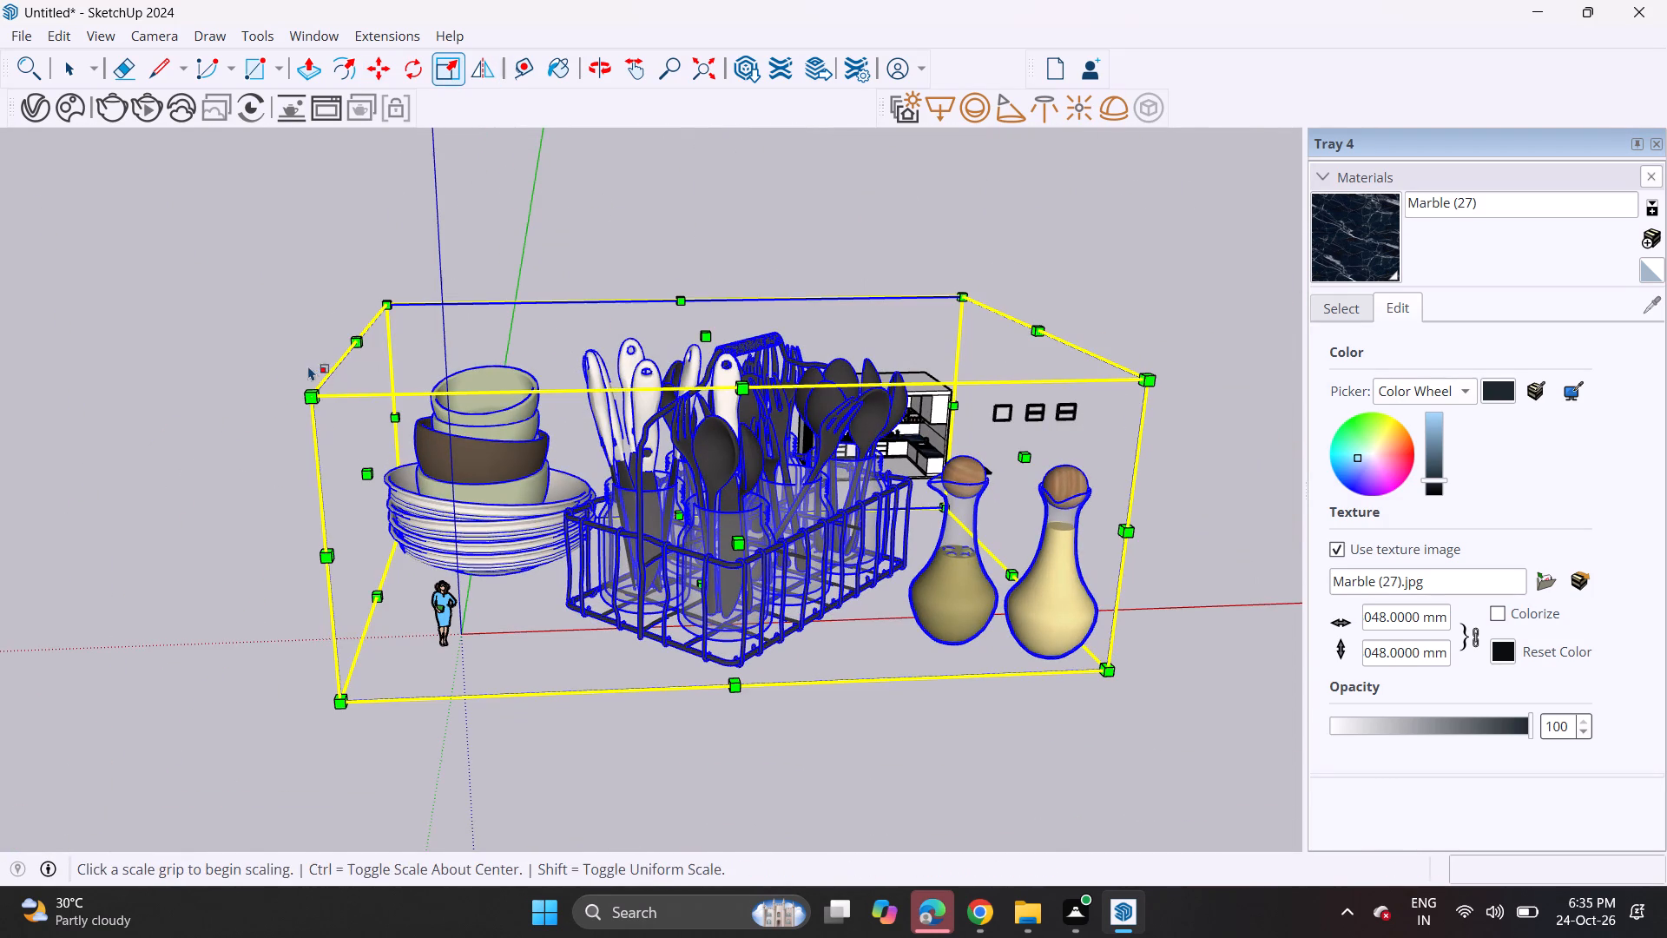
left_click(306, 393)
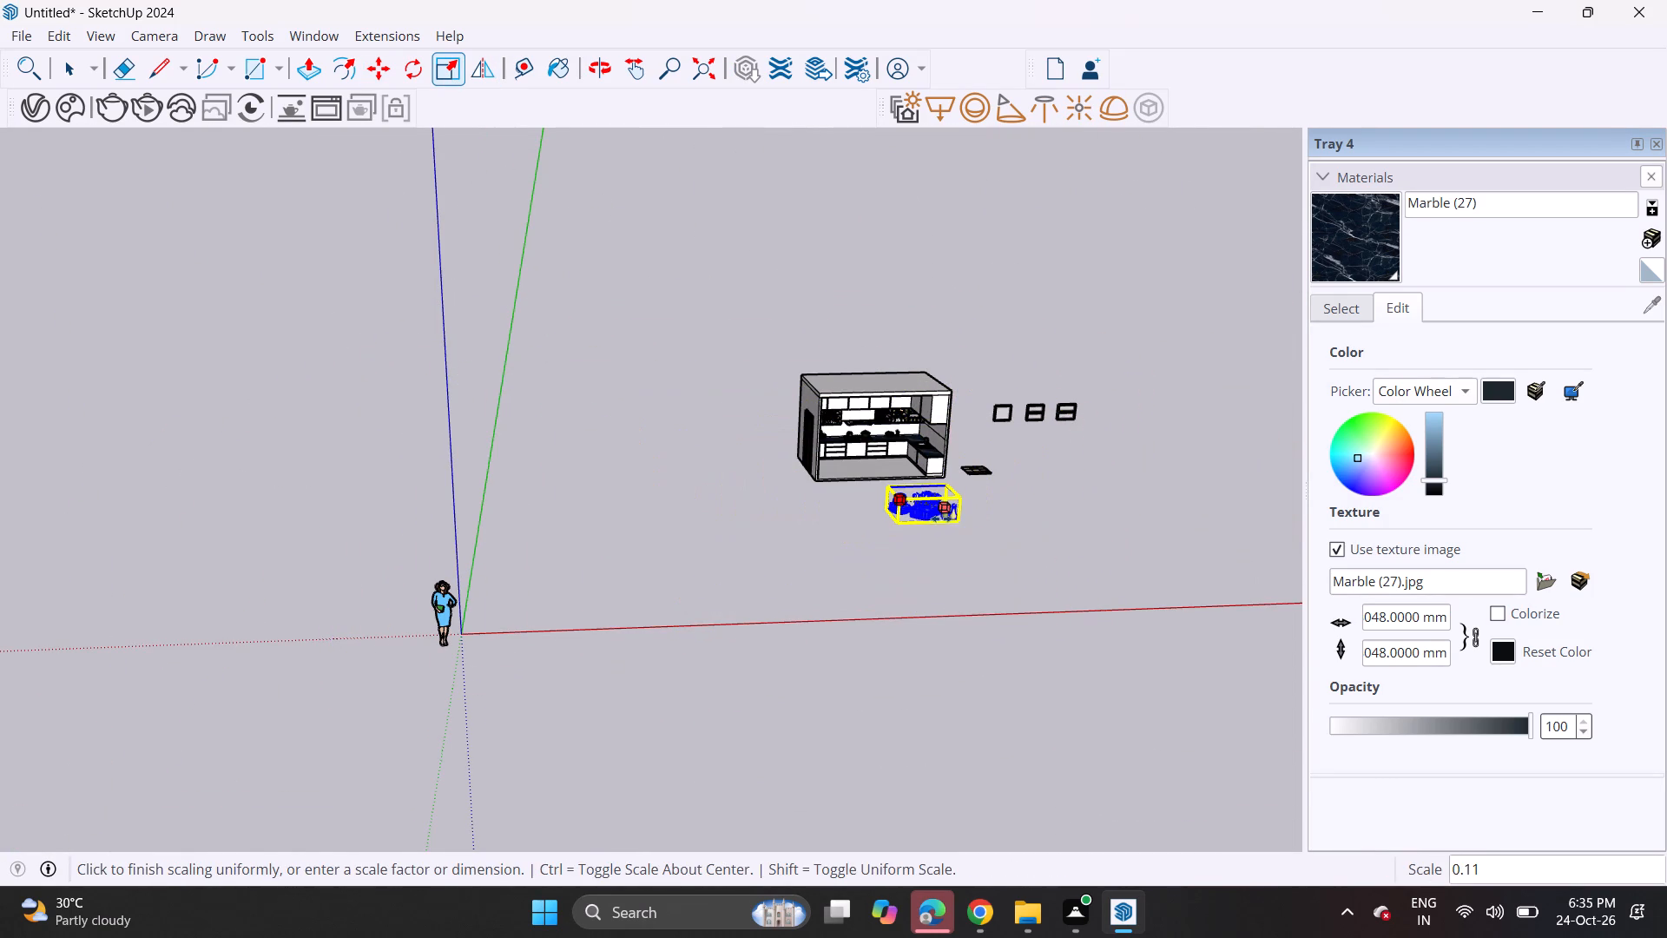
left_click(942, 519)
left_click(902, 496)
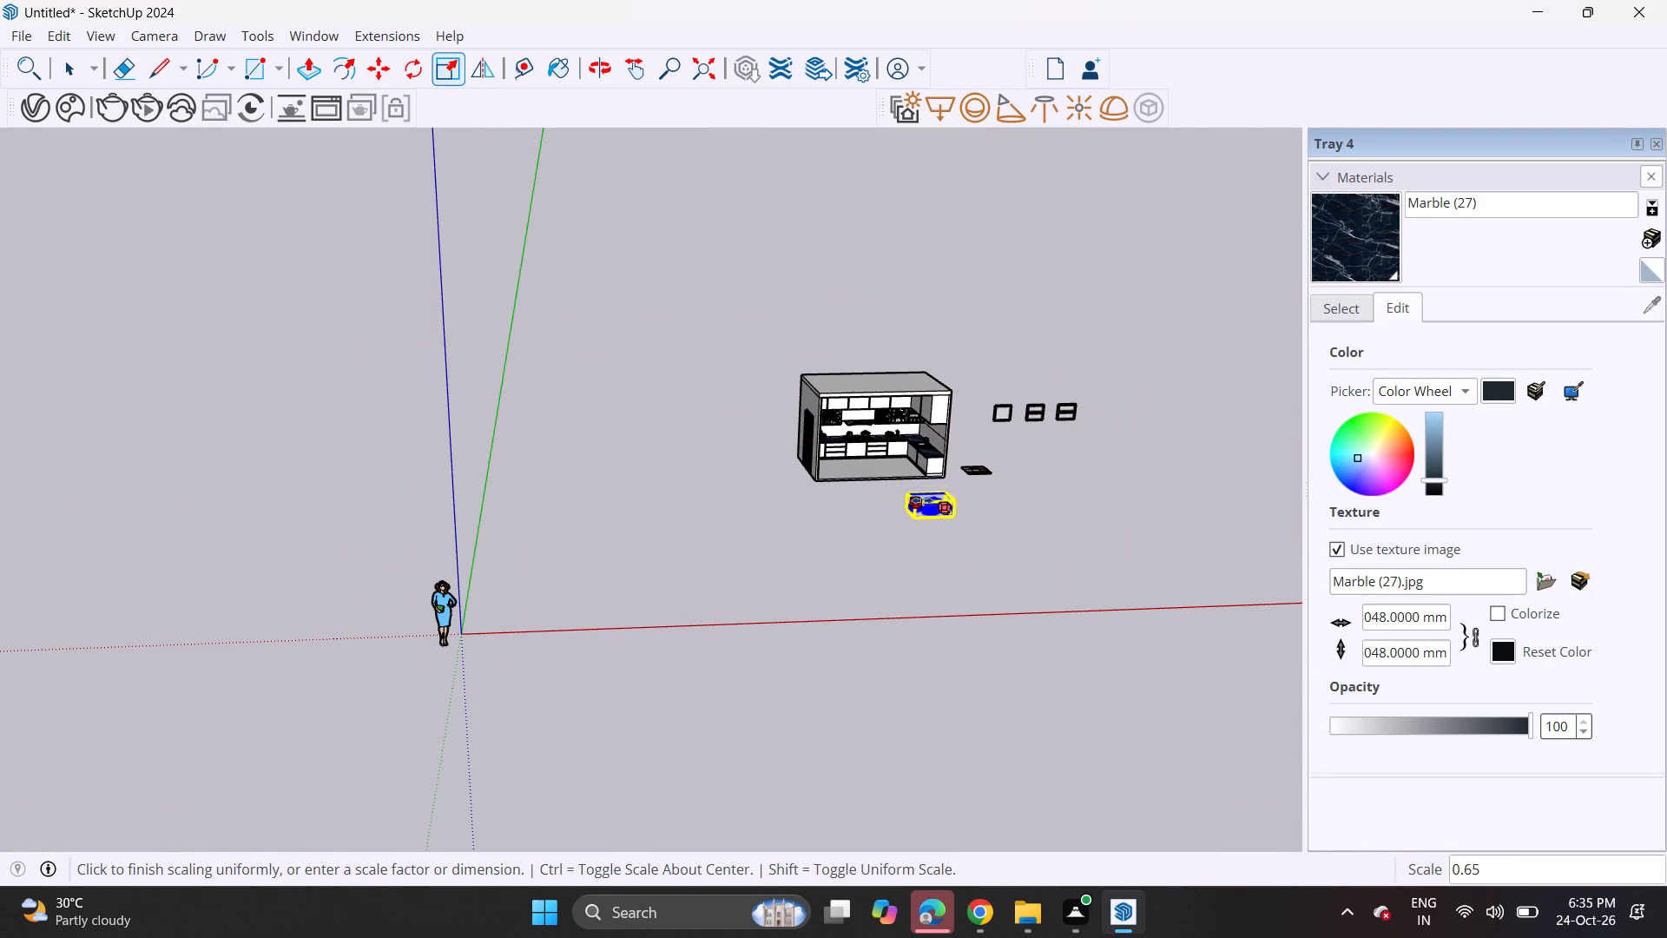
left_click(935, 506)
scroll(938, 507, "up", 17)
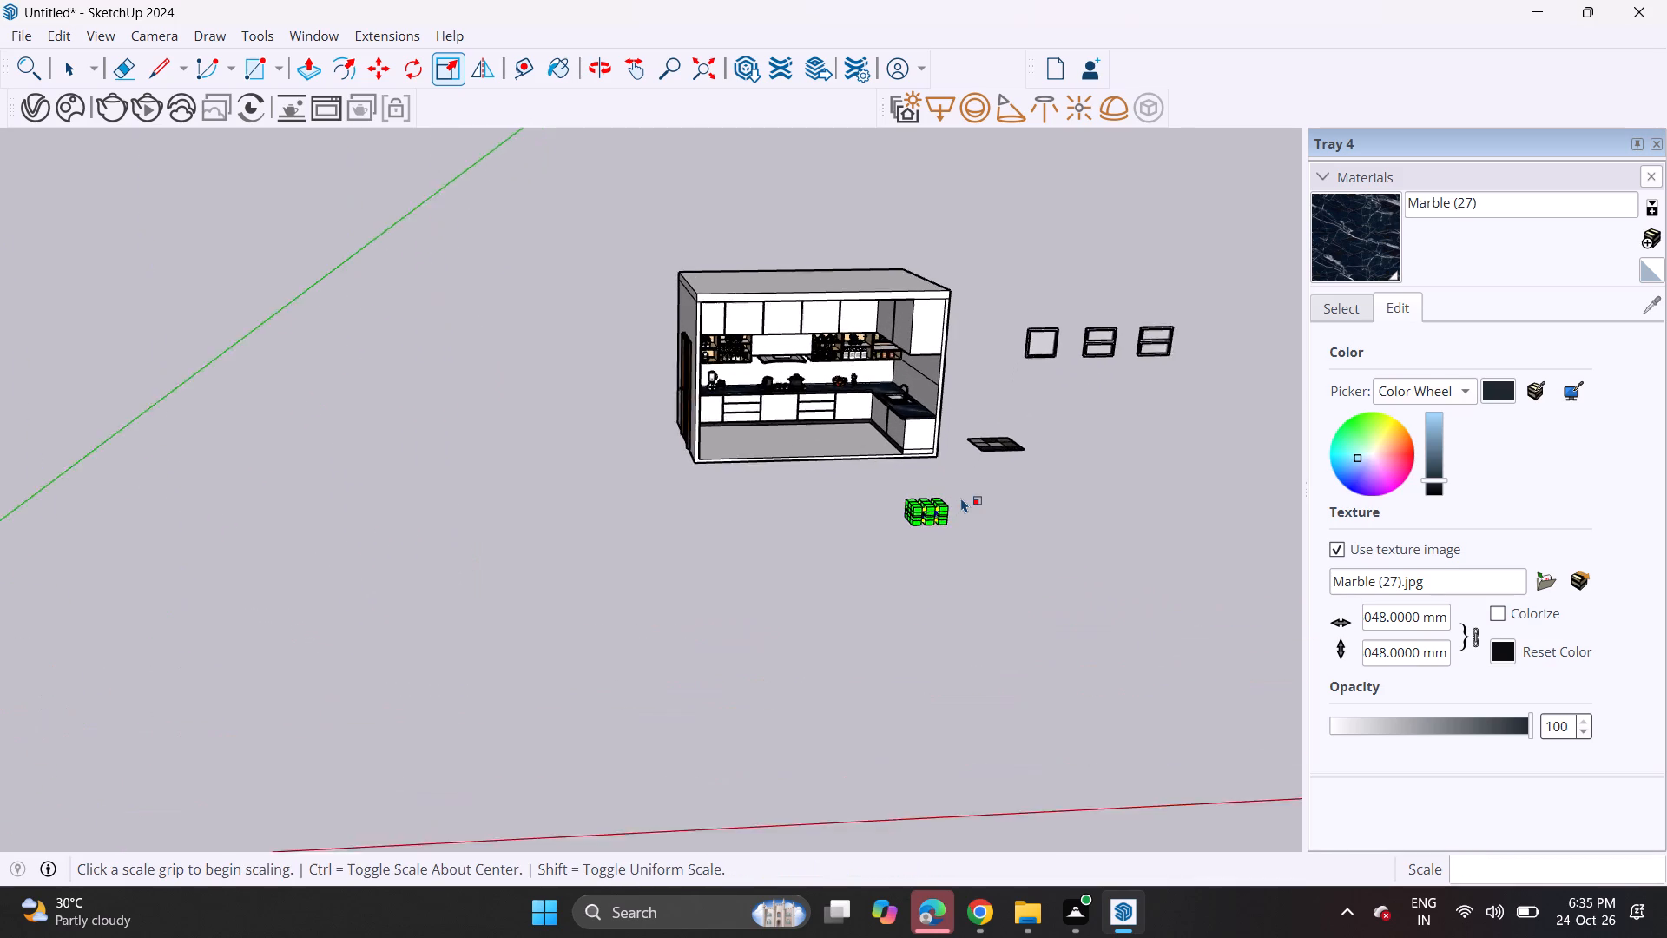
scroll(959, 498, "up", 19)
scroll(894, 534, "up", 3)
scroll(894, 534, "down", 1)
scroll(894, 534, "up", 10)
left_click(776, 451)
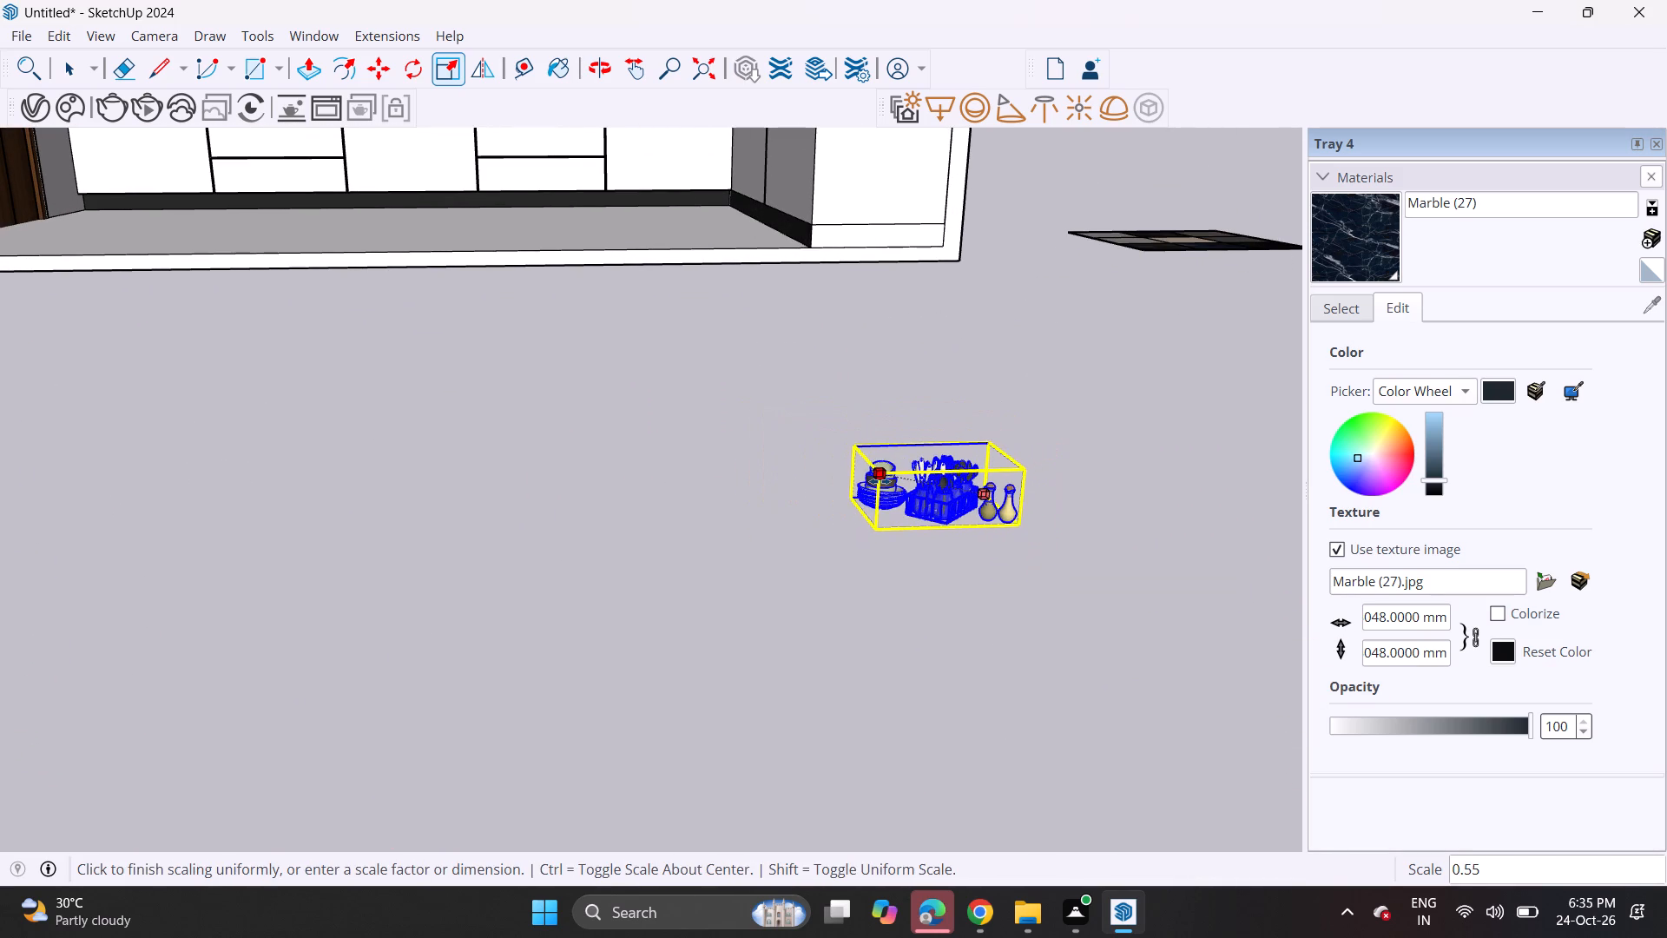
left_click(880, 481)
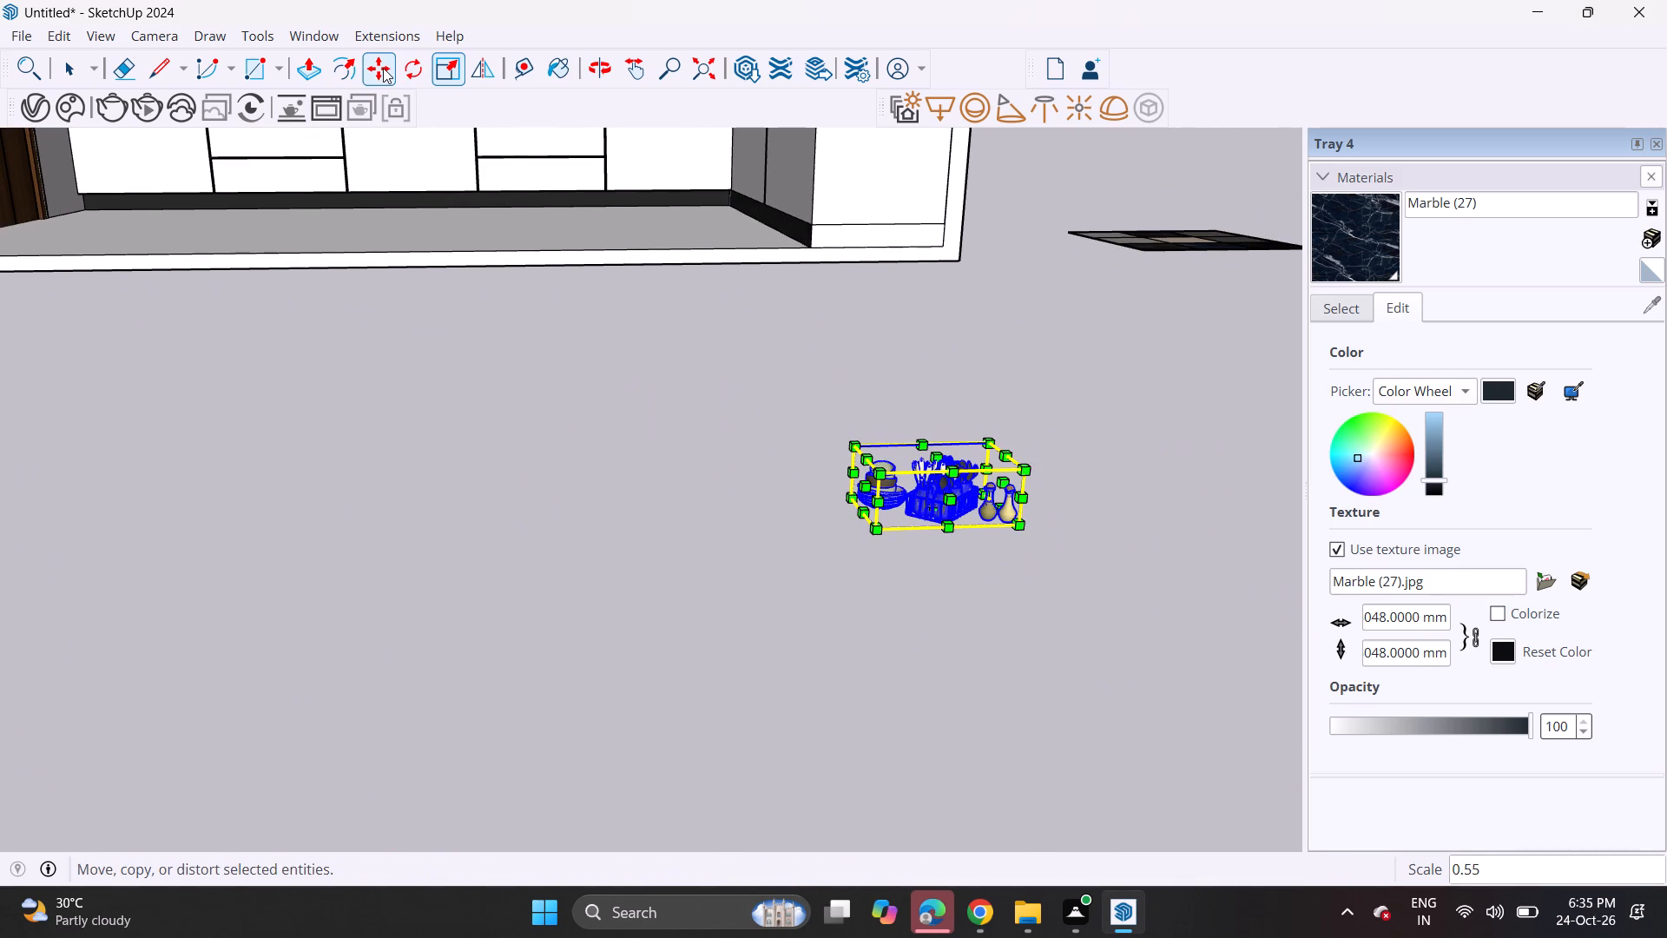
Move the scaled bowls, cutlery and bottles set onto the marble countertop, between the utensil holder and the corner.
left_click(383, 68)
left_click(1027, 533)
middle_click_drag(805, 192, 828, 221)
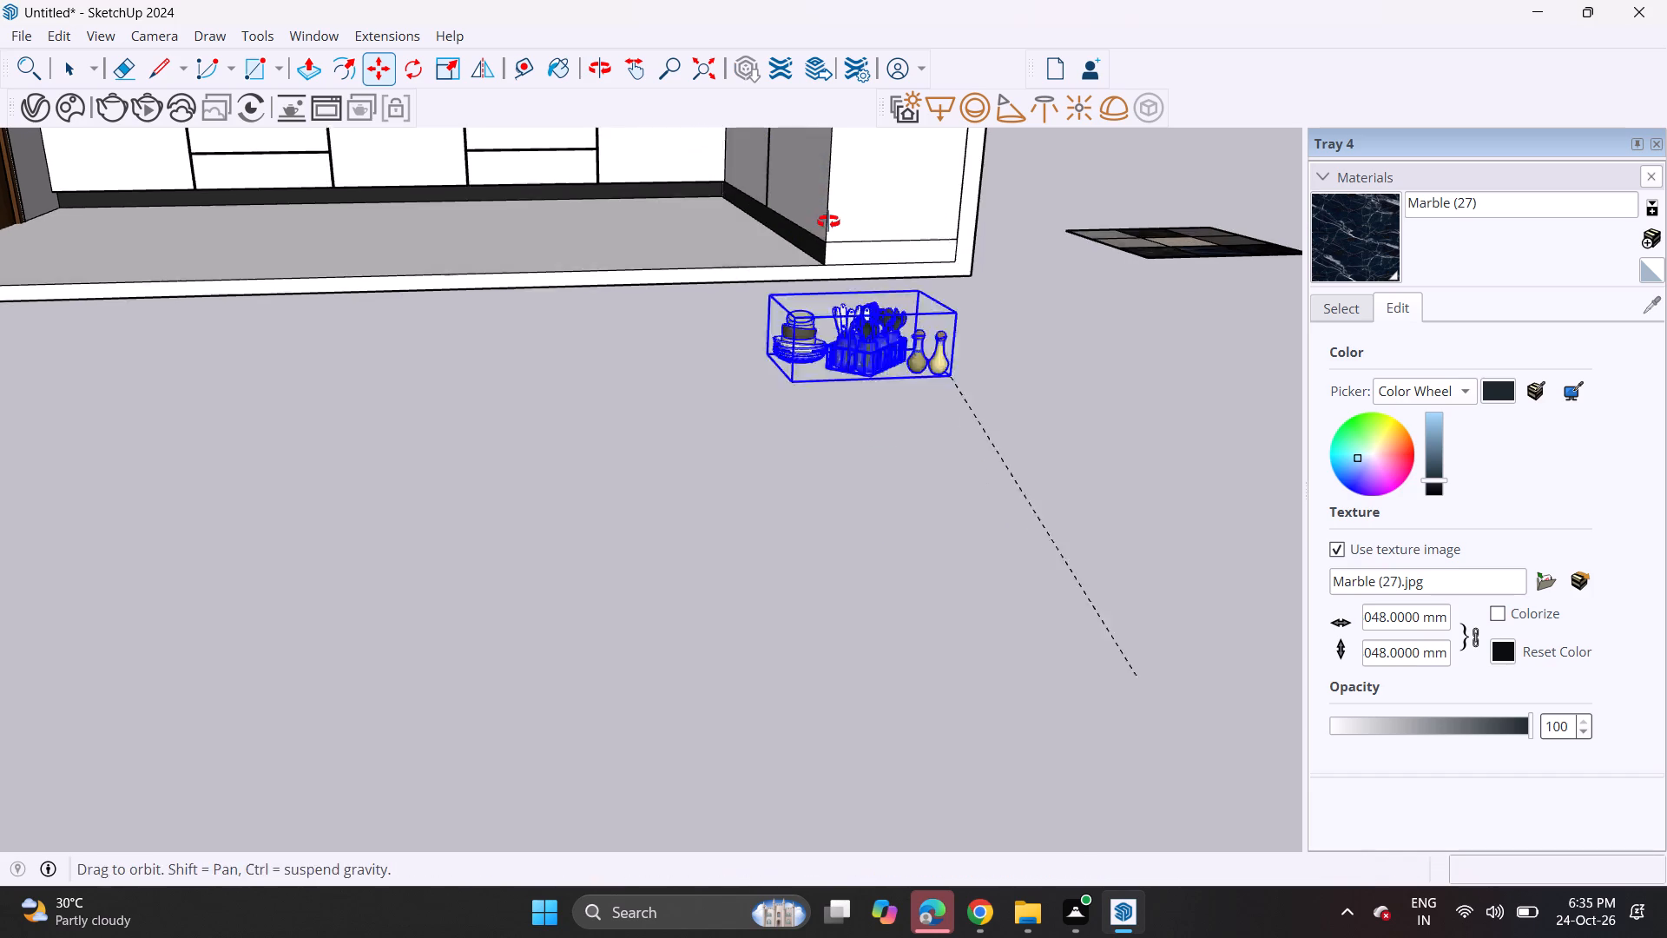
middle_click_drag(828, 221, 829, 230)
middle_click_drag(781, 174, 906, 419)
scroll(813, 193, "up", 8)
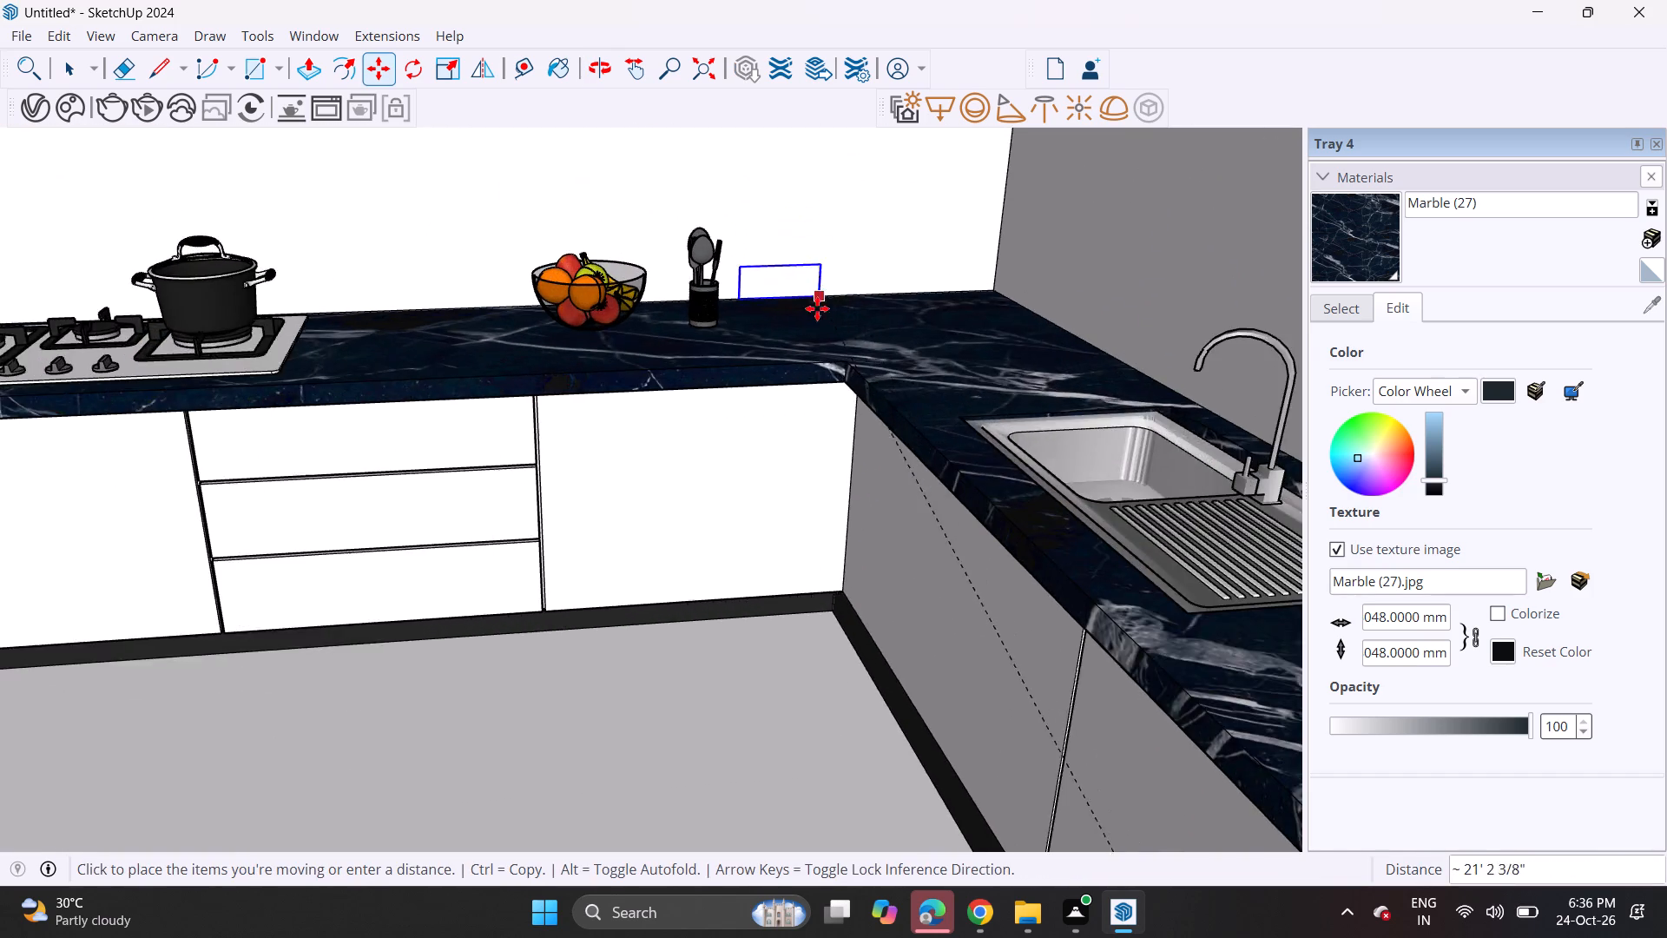
scroll(815, 323, "up", 4)
left_click(815, 334)
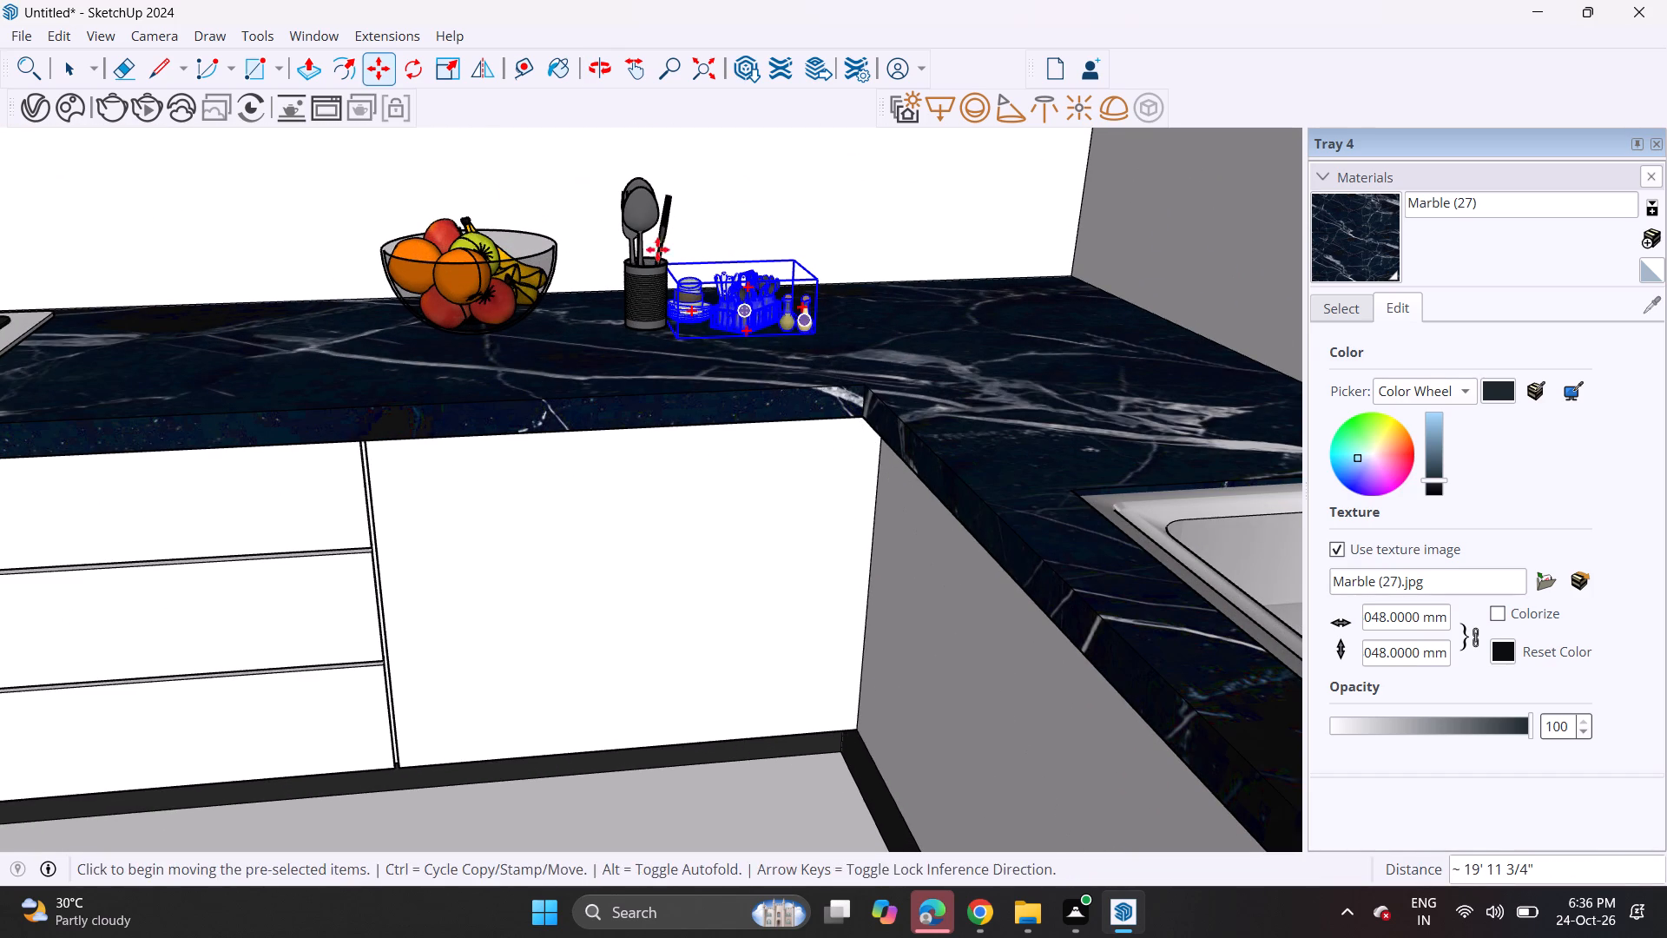
Enlarge the bowls, cutlery and bottles set uniformly on the countertop to suit the neighbouring utensil holder and fruit bowl.
left_click(430, 63)
left_click(456, 77)
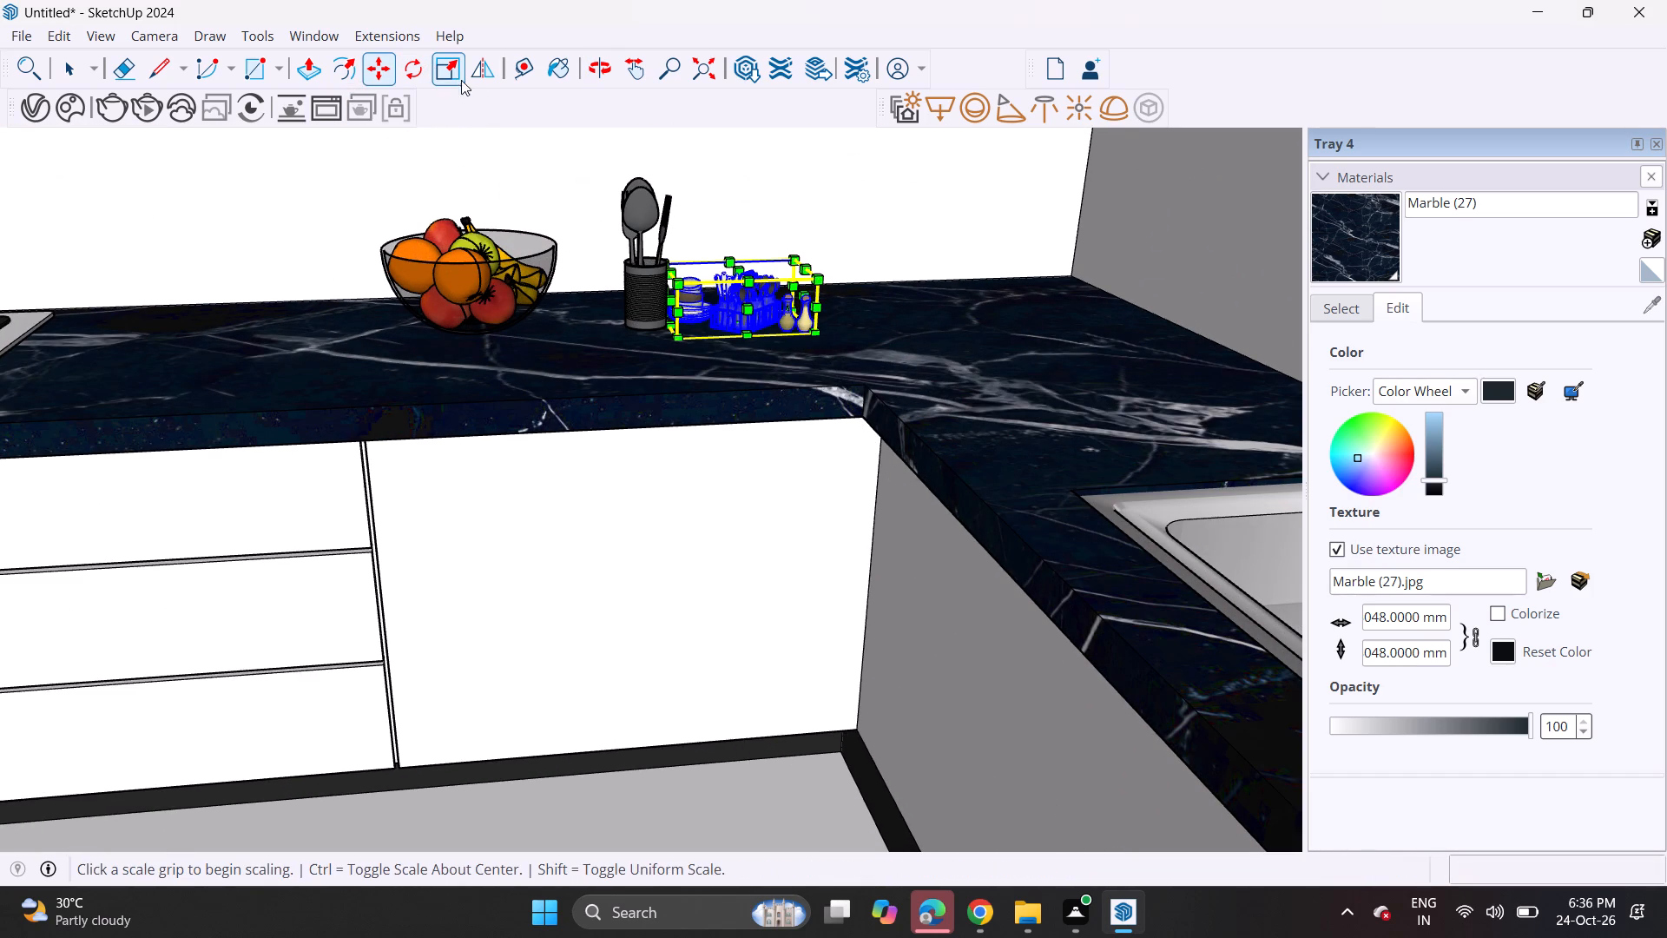
left_click(817, 274)
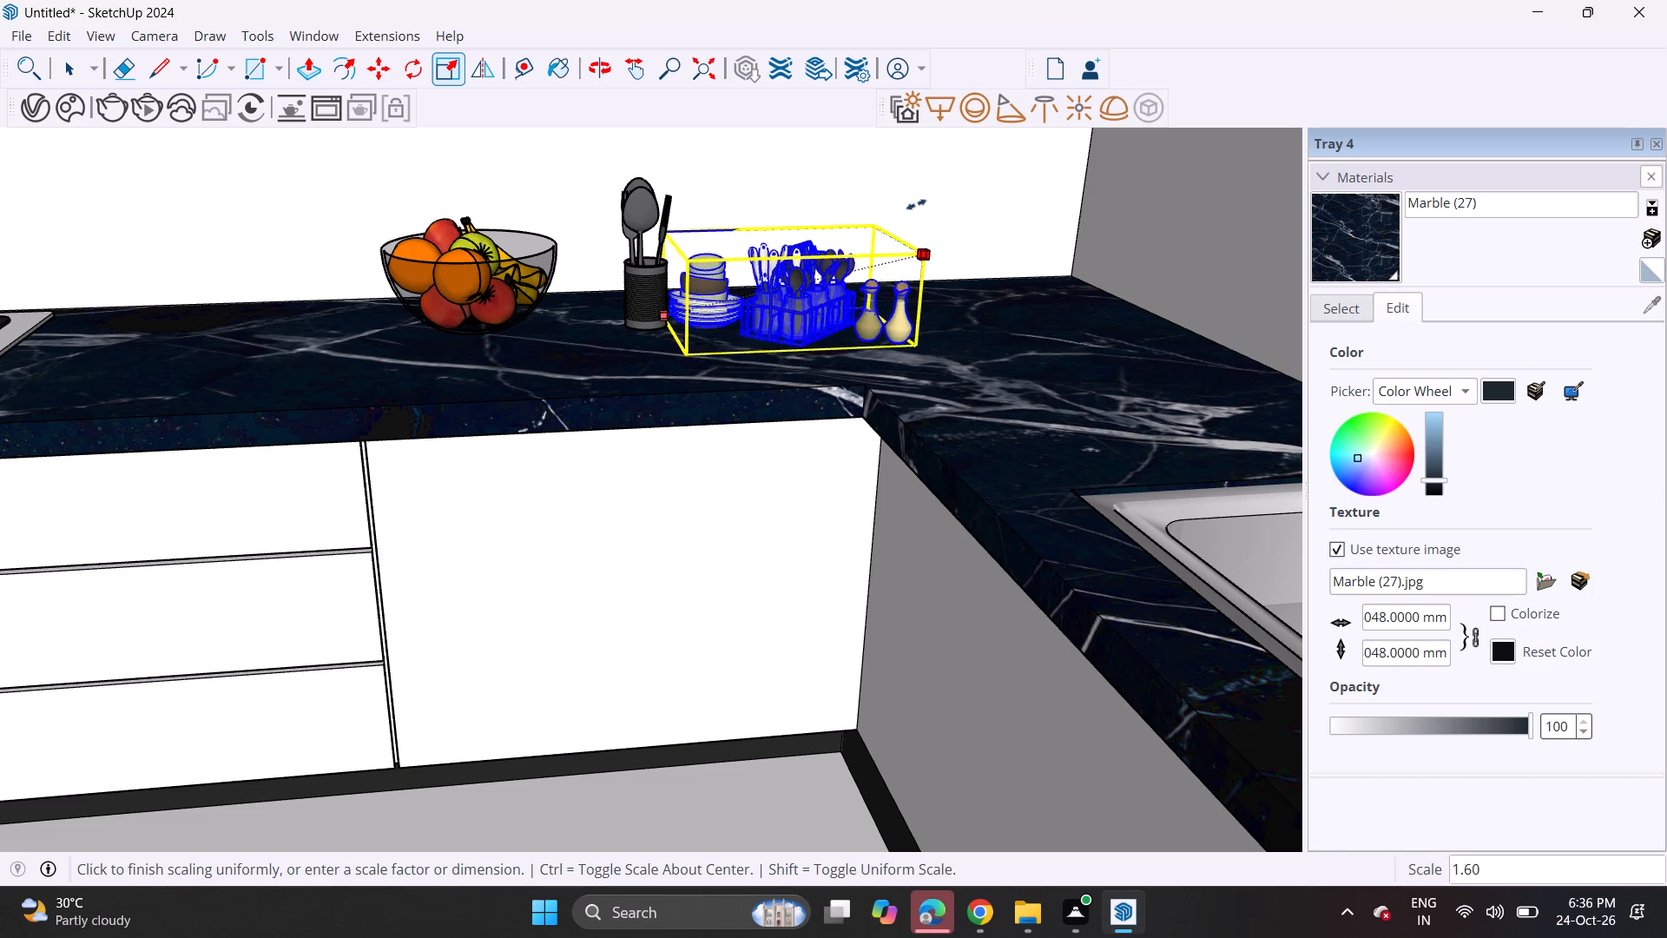
left_click(1030, 181)
key("space")
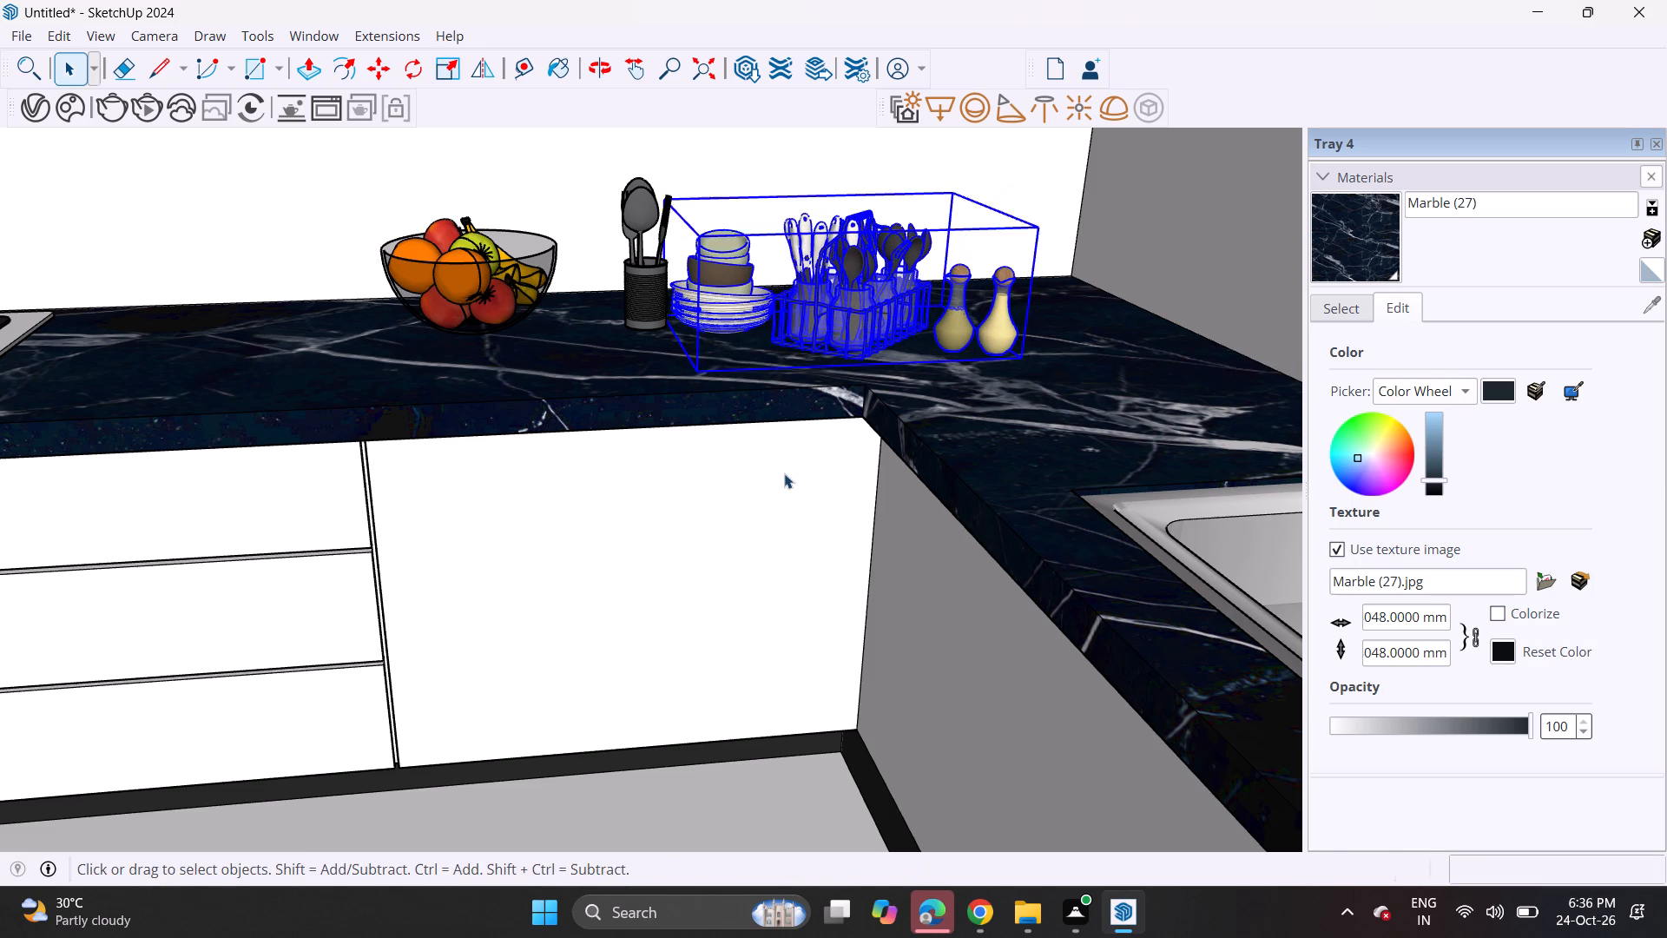
left_click(783, 475)
Import the KITCHEN+ITEMS+(20) hanging utensil rail from Downloads and place it on the backsplash under the wall cabinets near the corner.
middle_click_drag(783, 472, 794, 370)
scroll(781, 470, "up", 1)
scroll(794, 369, "down", 5)
scroll(752, 406, "up", 1)
scroll(752, 406, "down", 5)
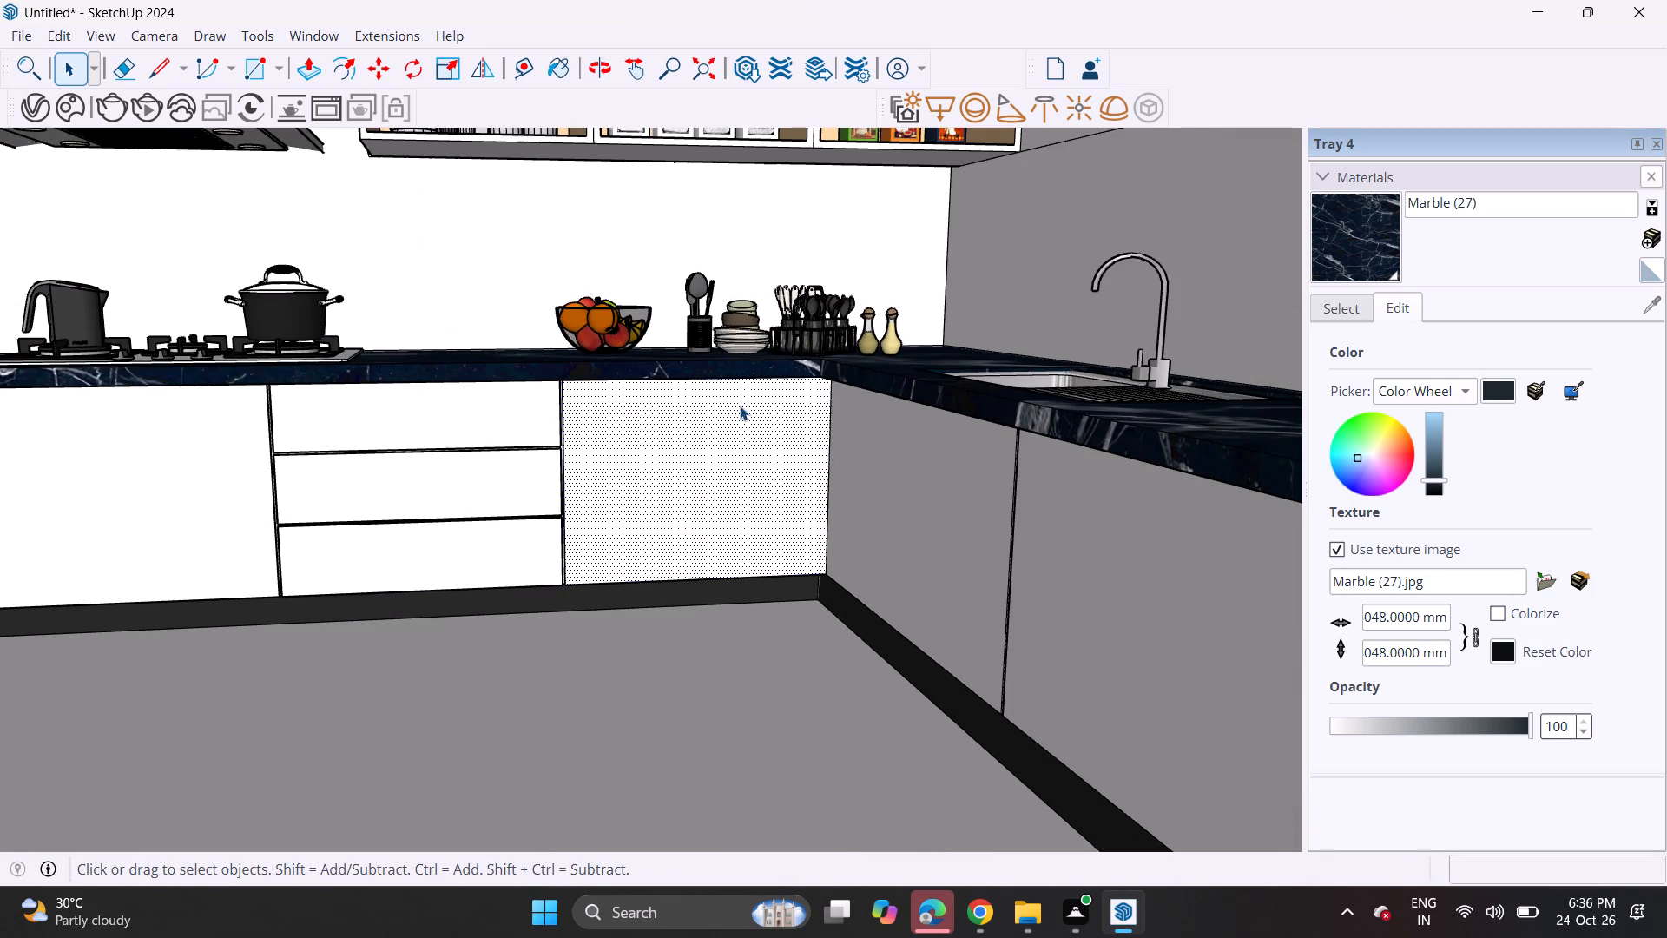
middle_click_drag(702, 387, 806, 479)
scroll(804, 467, "down", 5)
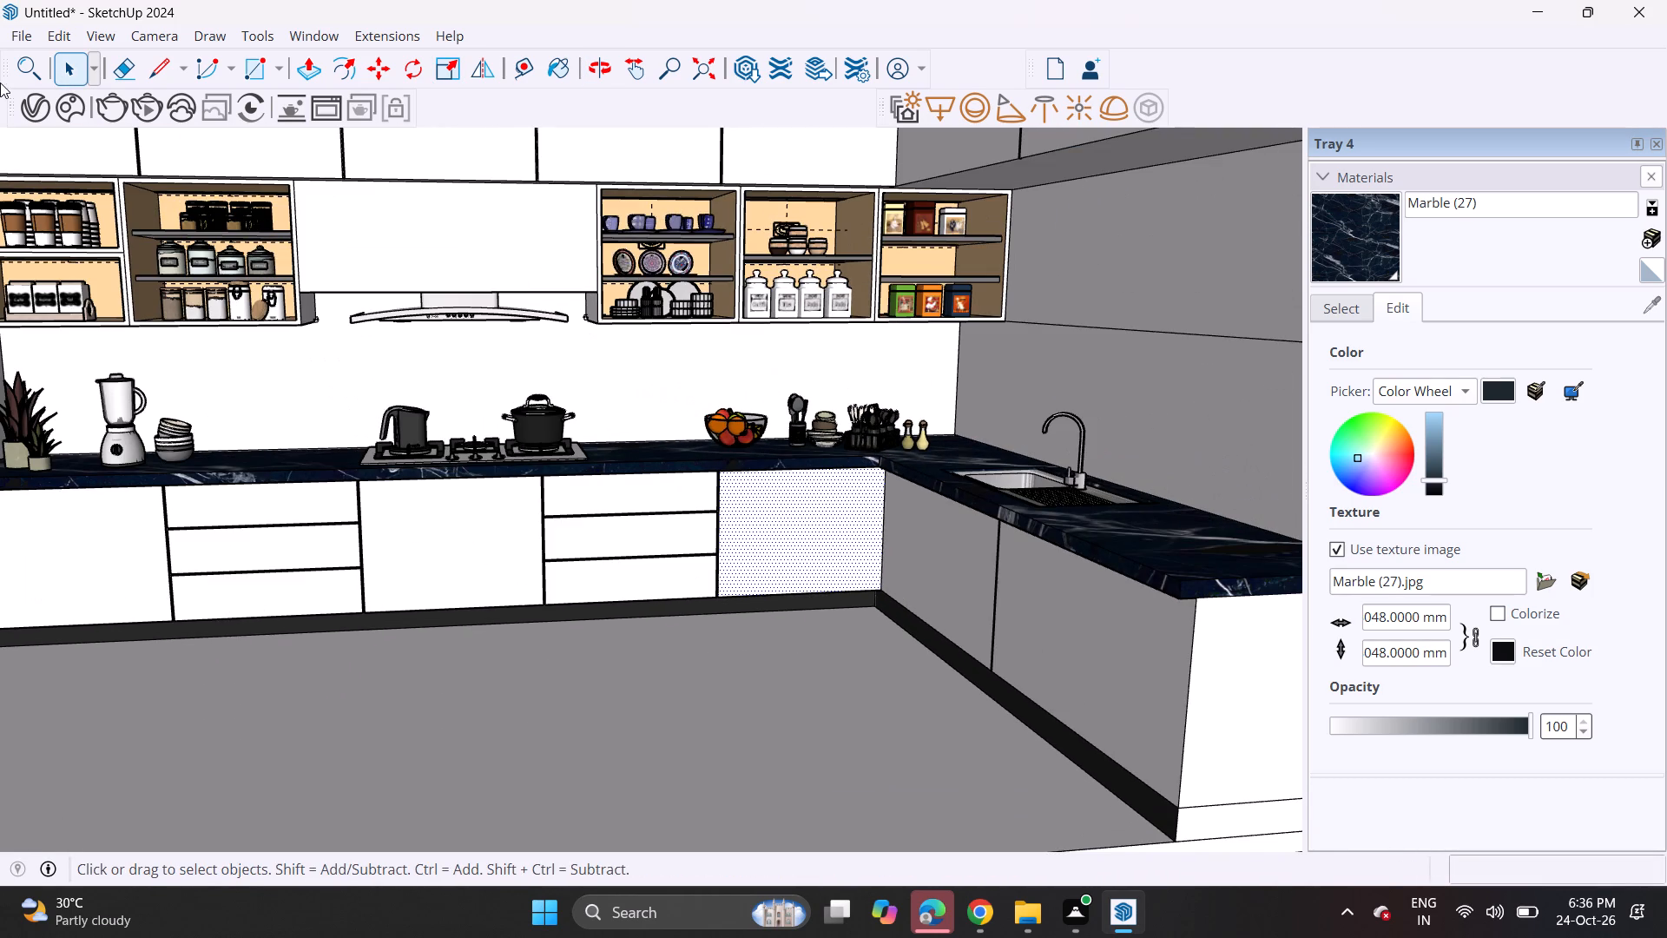
left_click(29, 39)
left_click(112, 343)
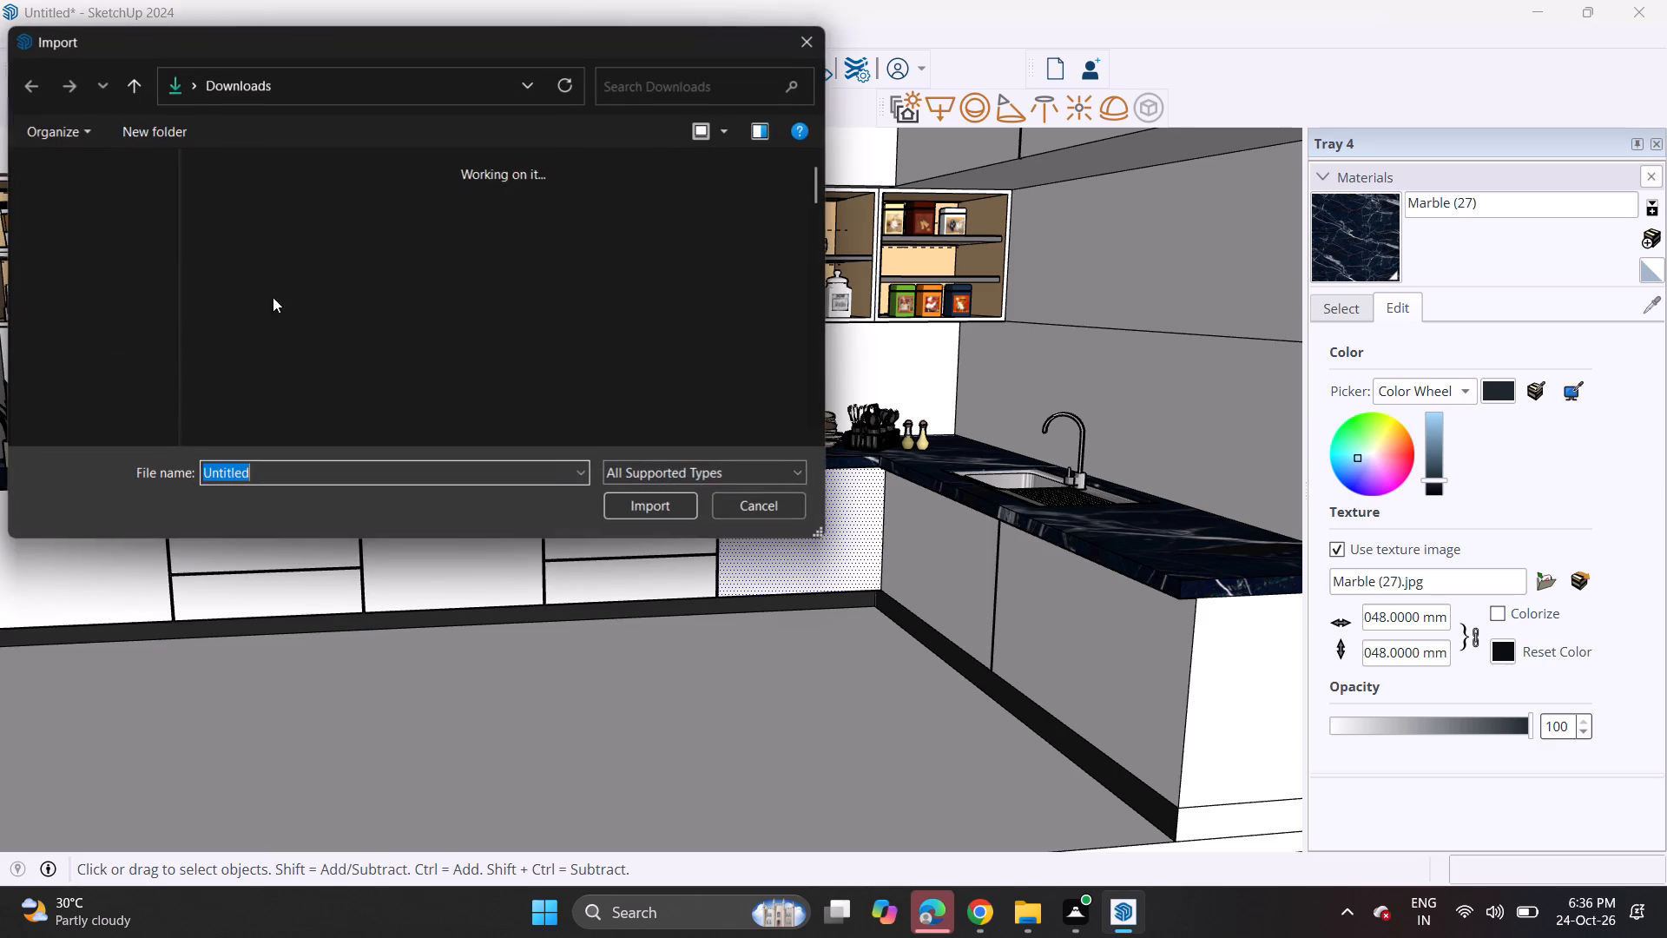
scroll(532, 328, "down", 4)
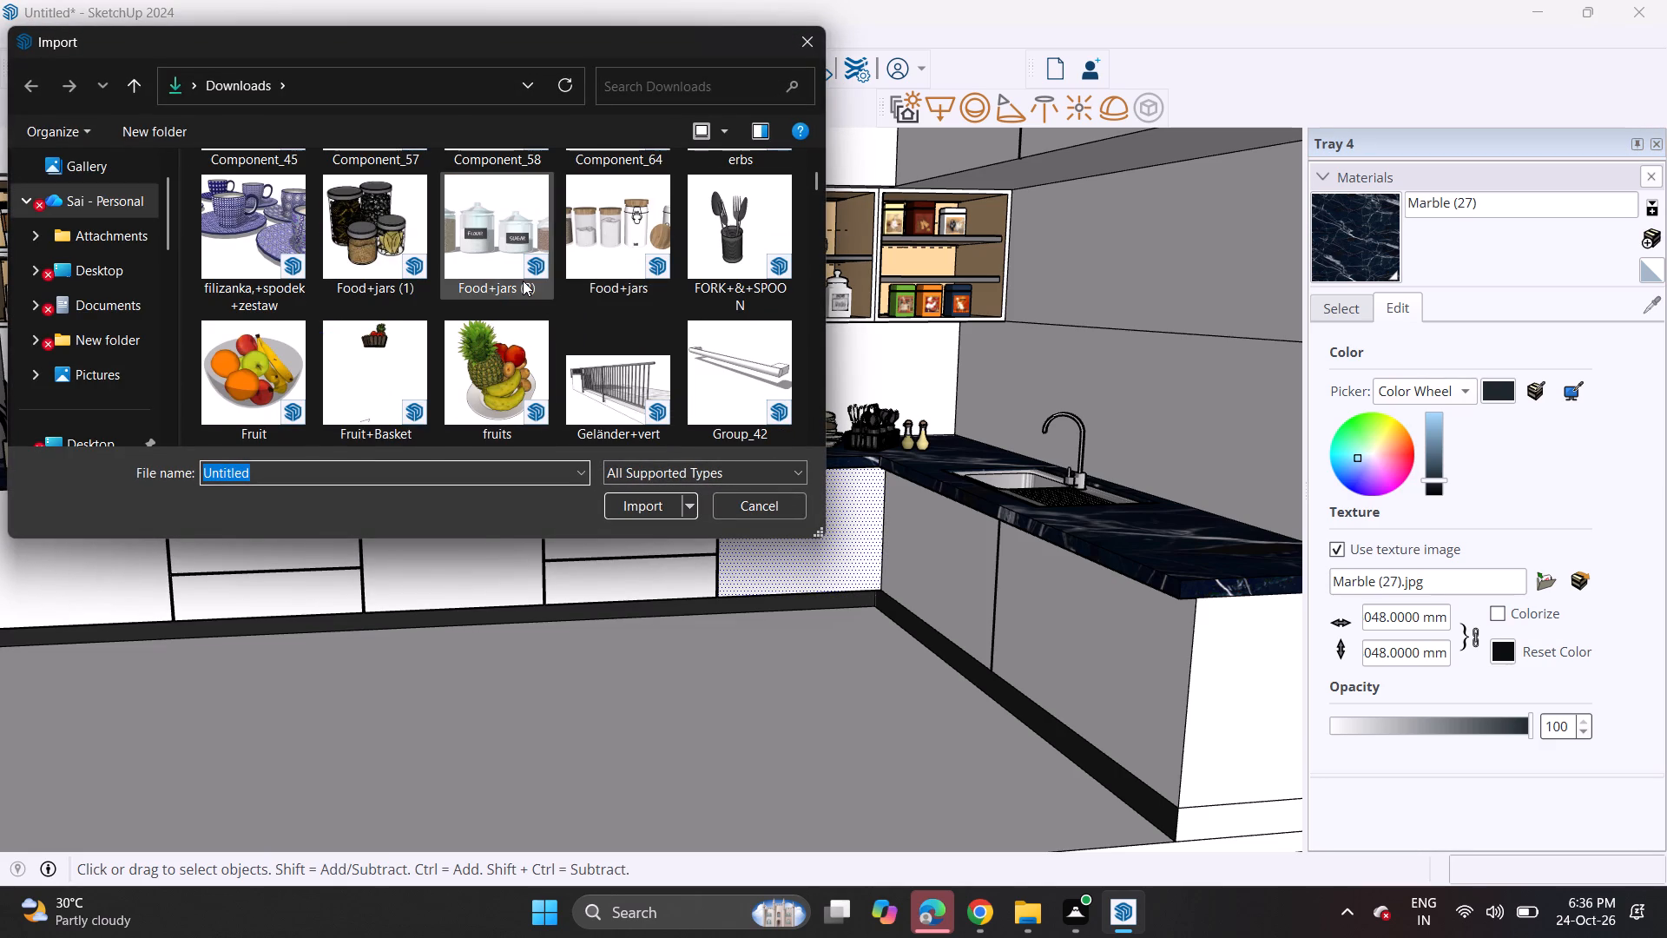
scroll(523, 281, "down", 2)
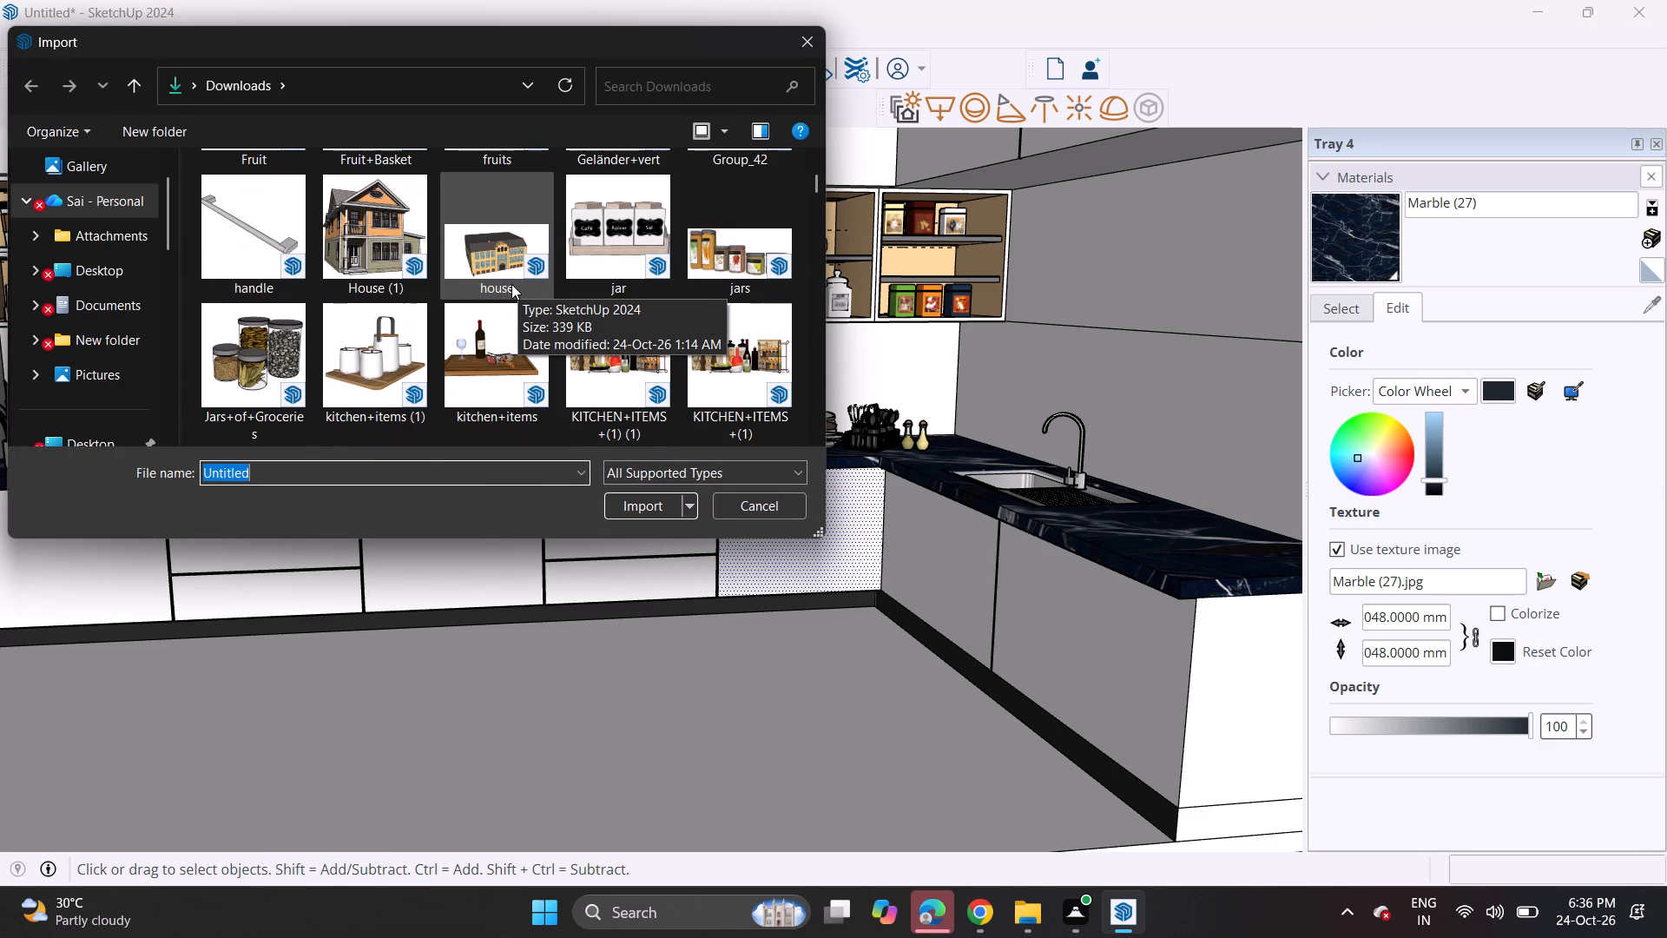
scroll(511, 284, "down", 1)
left_click(501, 379)
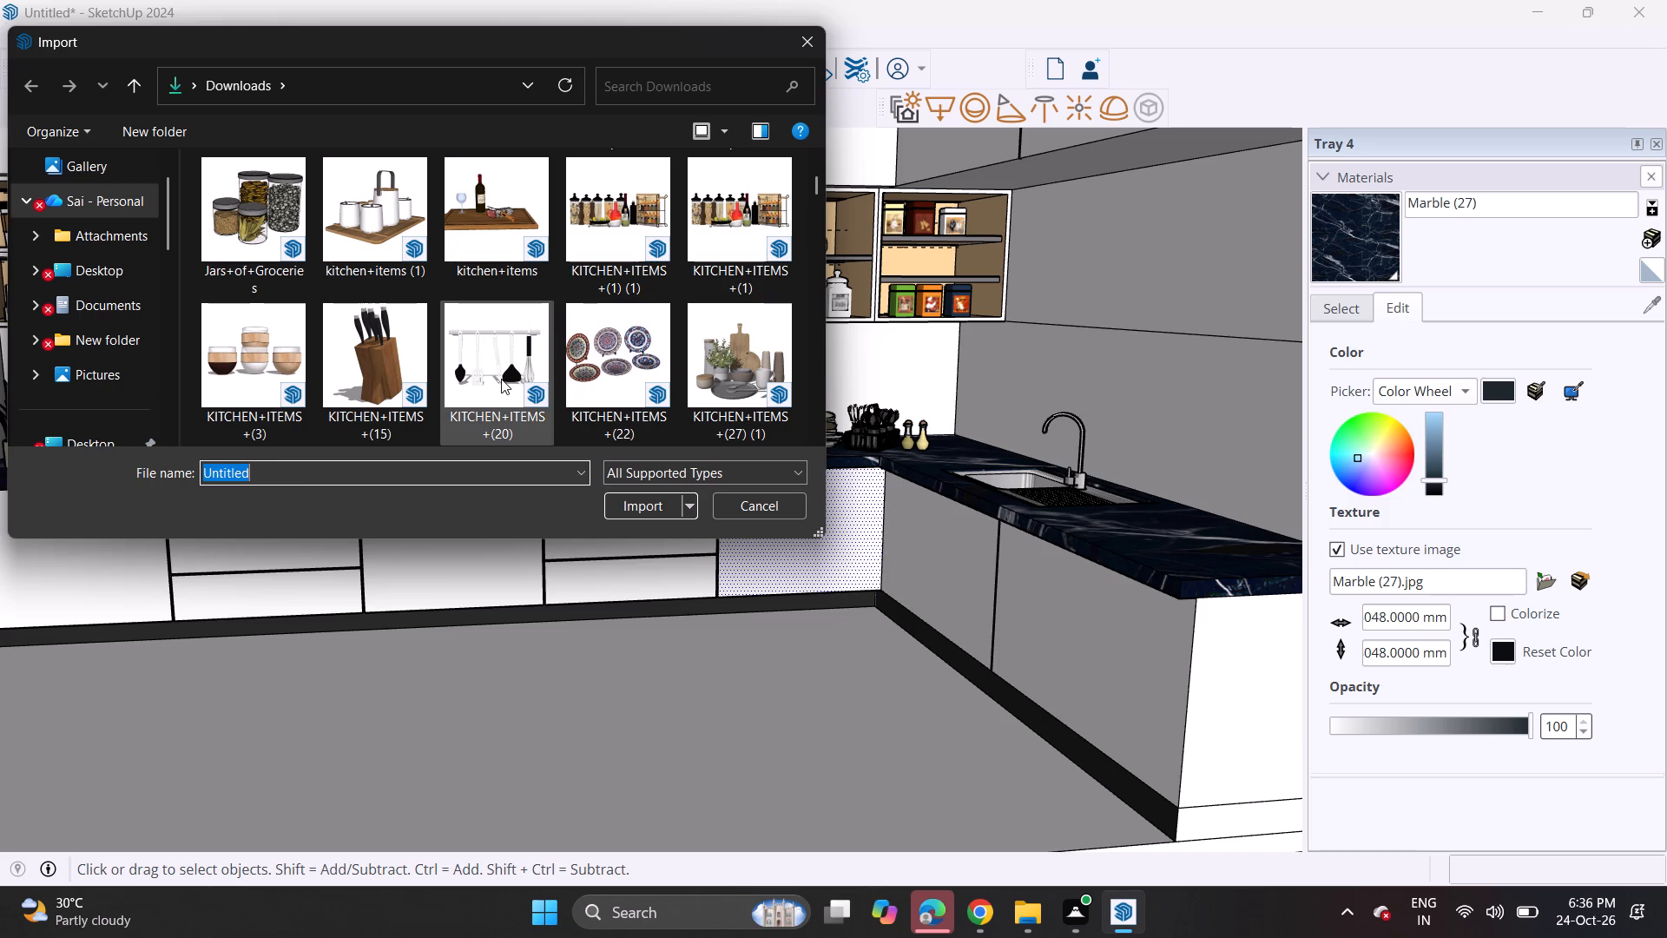
left_click(625, 511)
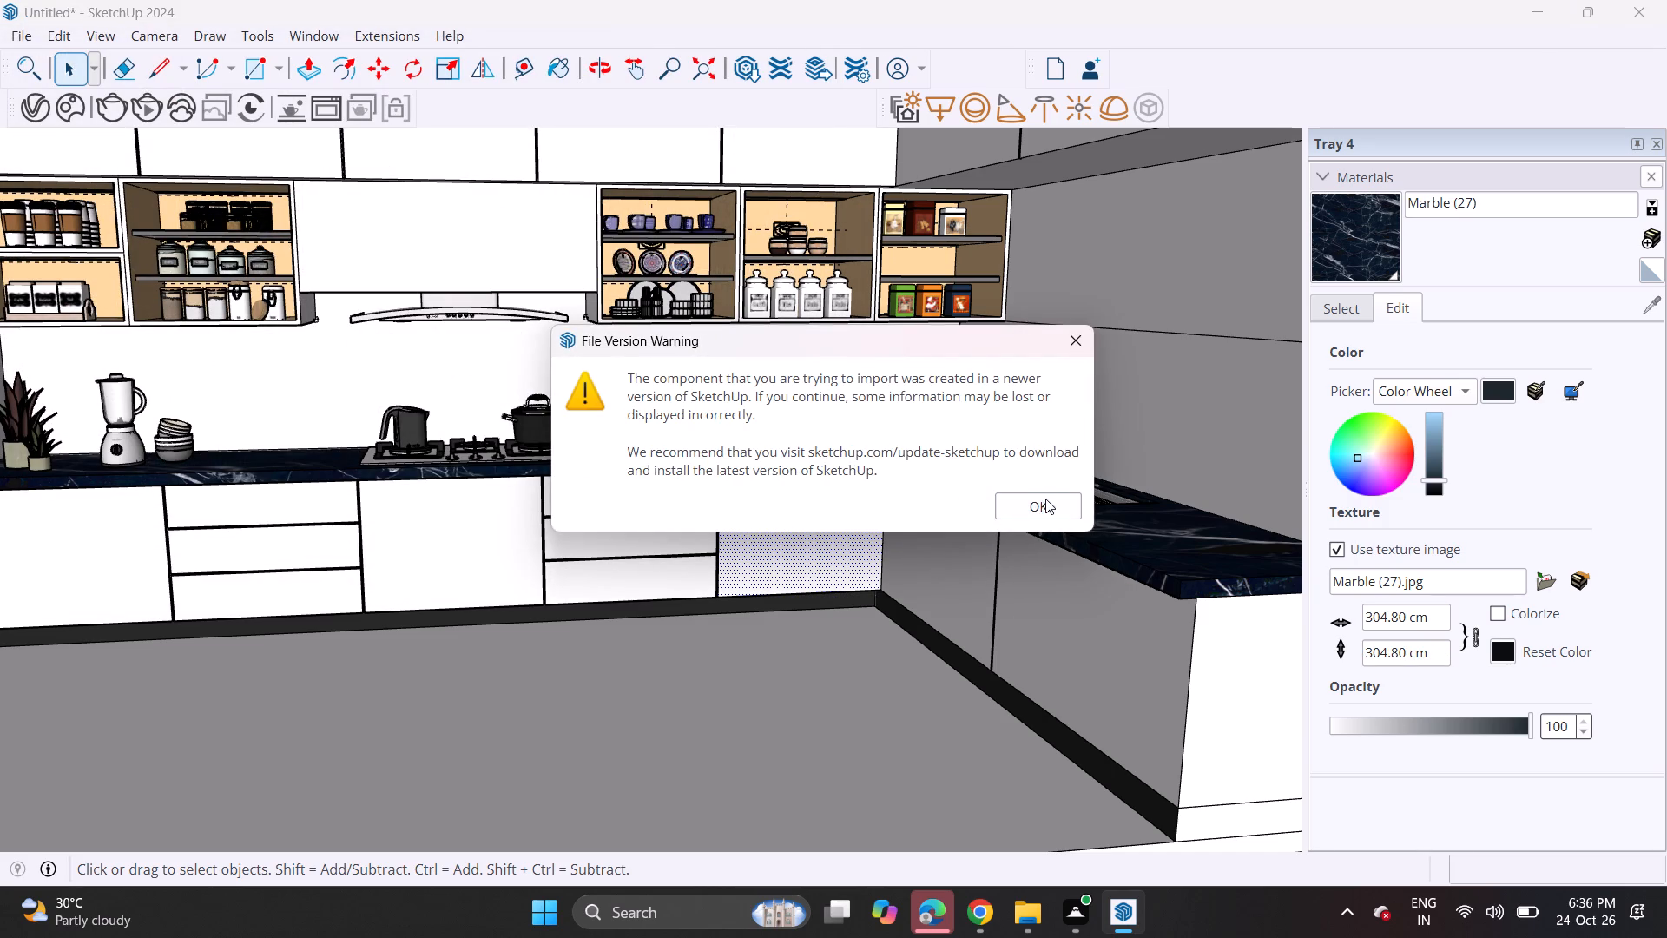
left_click(1045, 499)
middle_click_drag(830, 344, 832, 361)
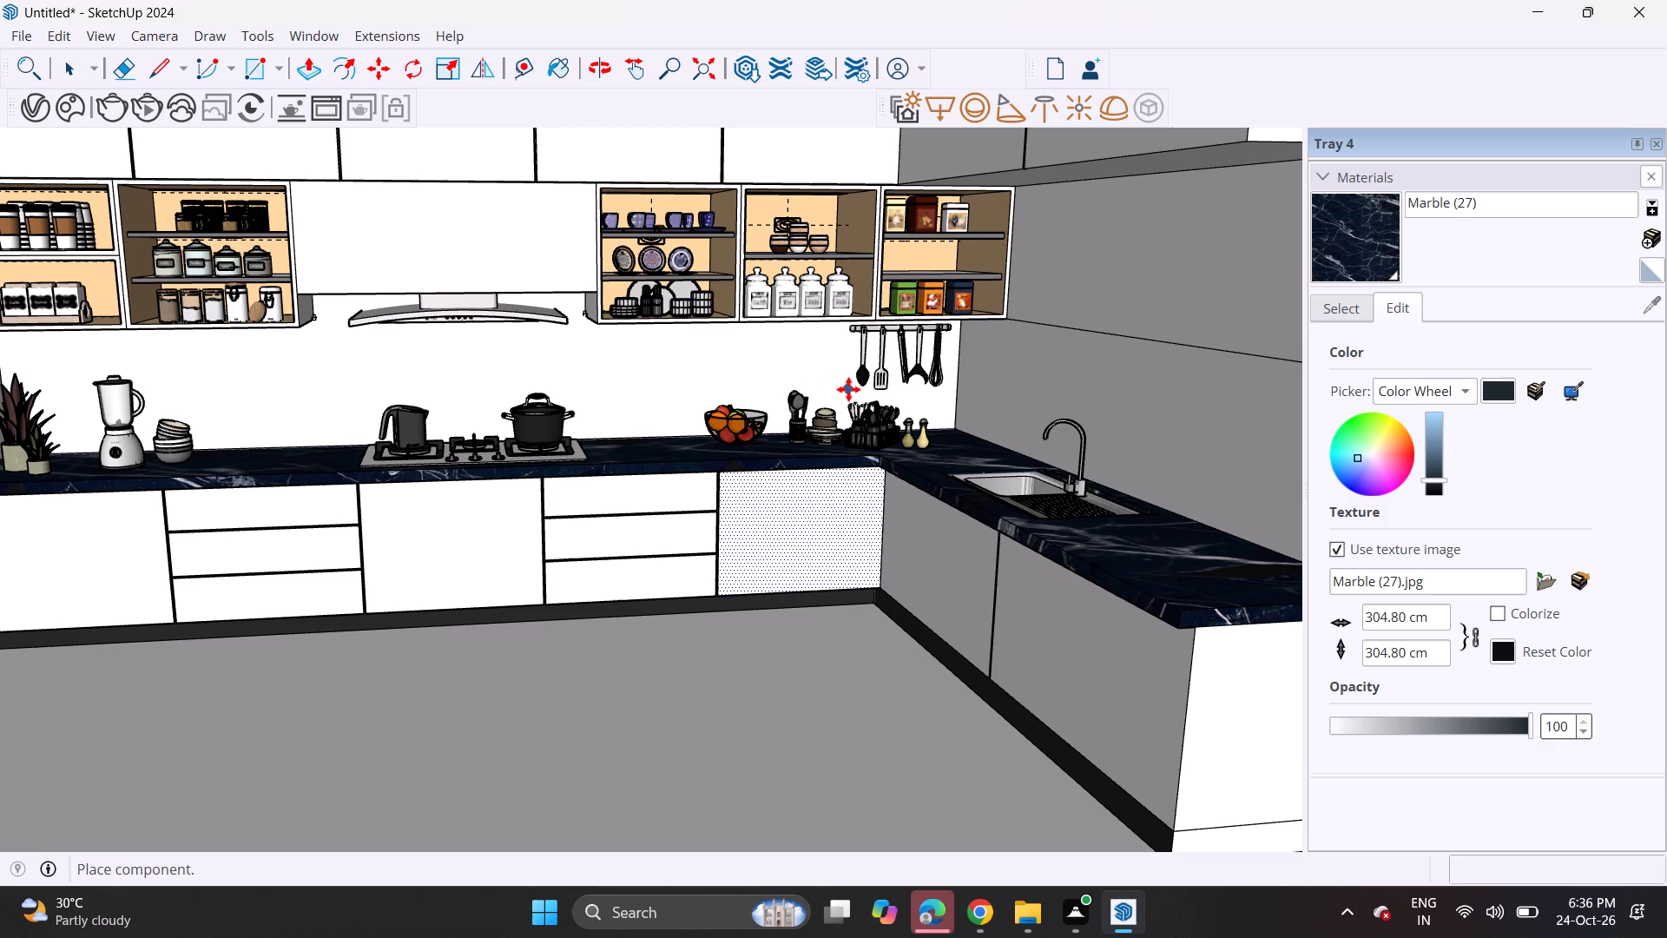
left_click(848, 389)
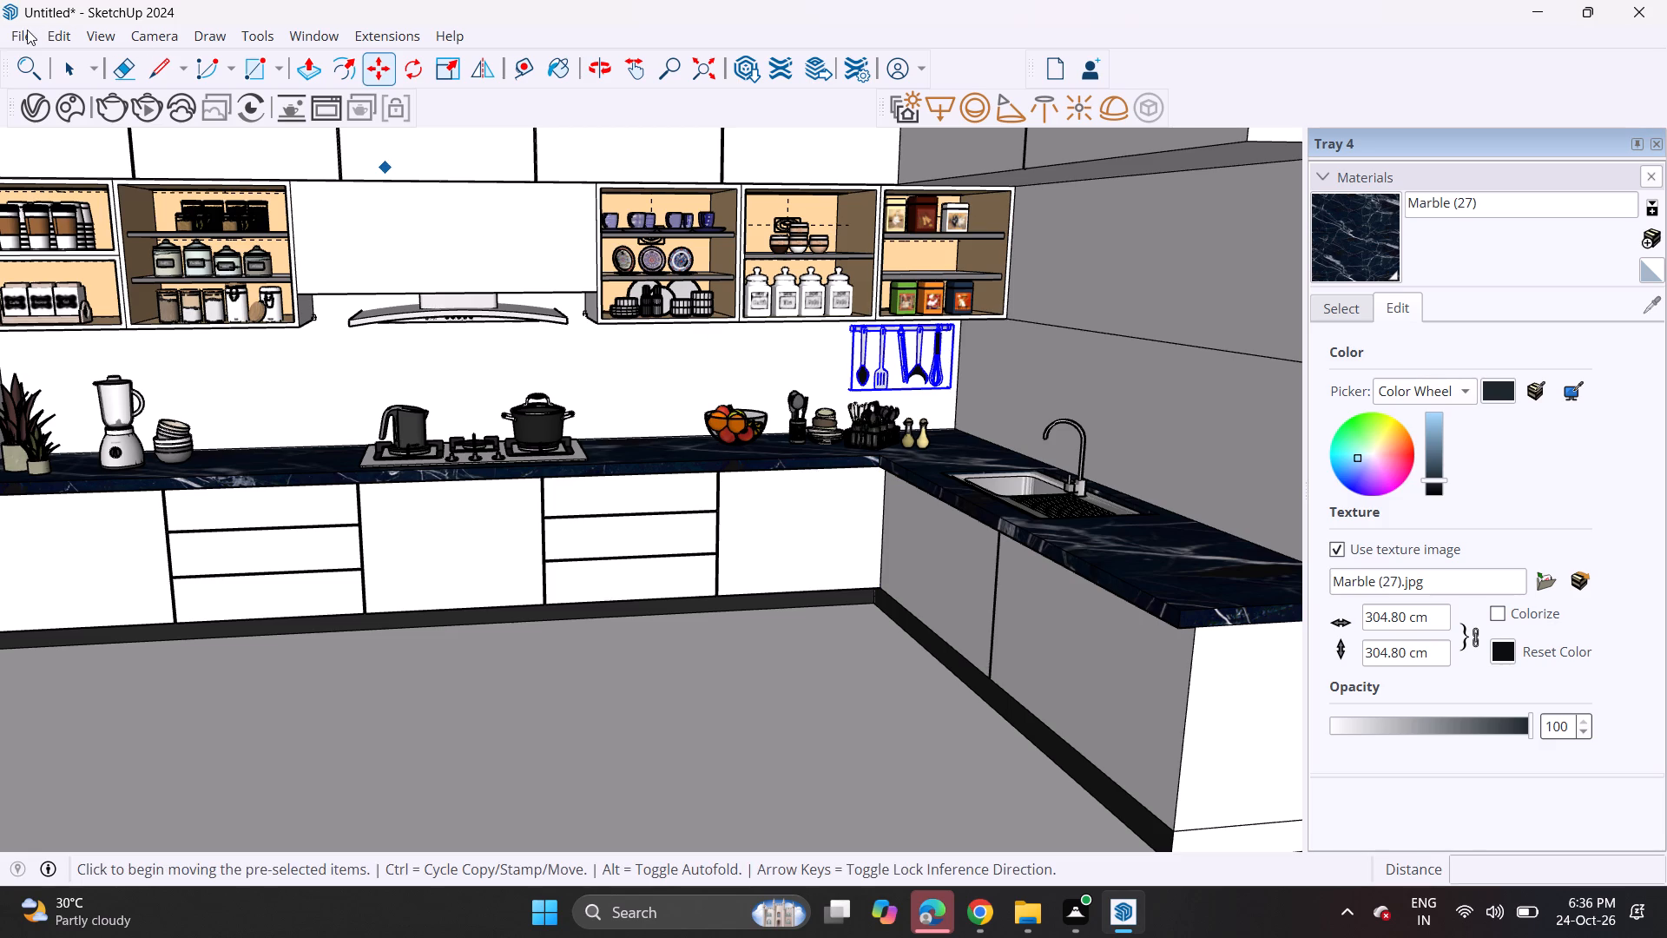
Import the Kitchen+Utensil hanging rail from Downloads and place it on the backsplash beneath the wall cabinets.
left_click(27, 30)
left_click(106, 344)
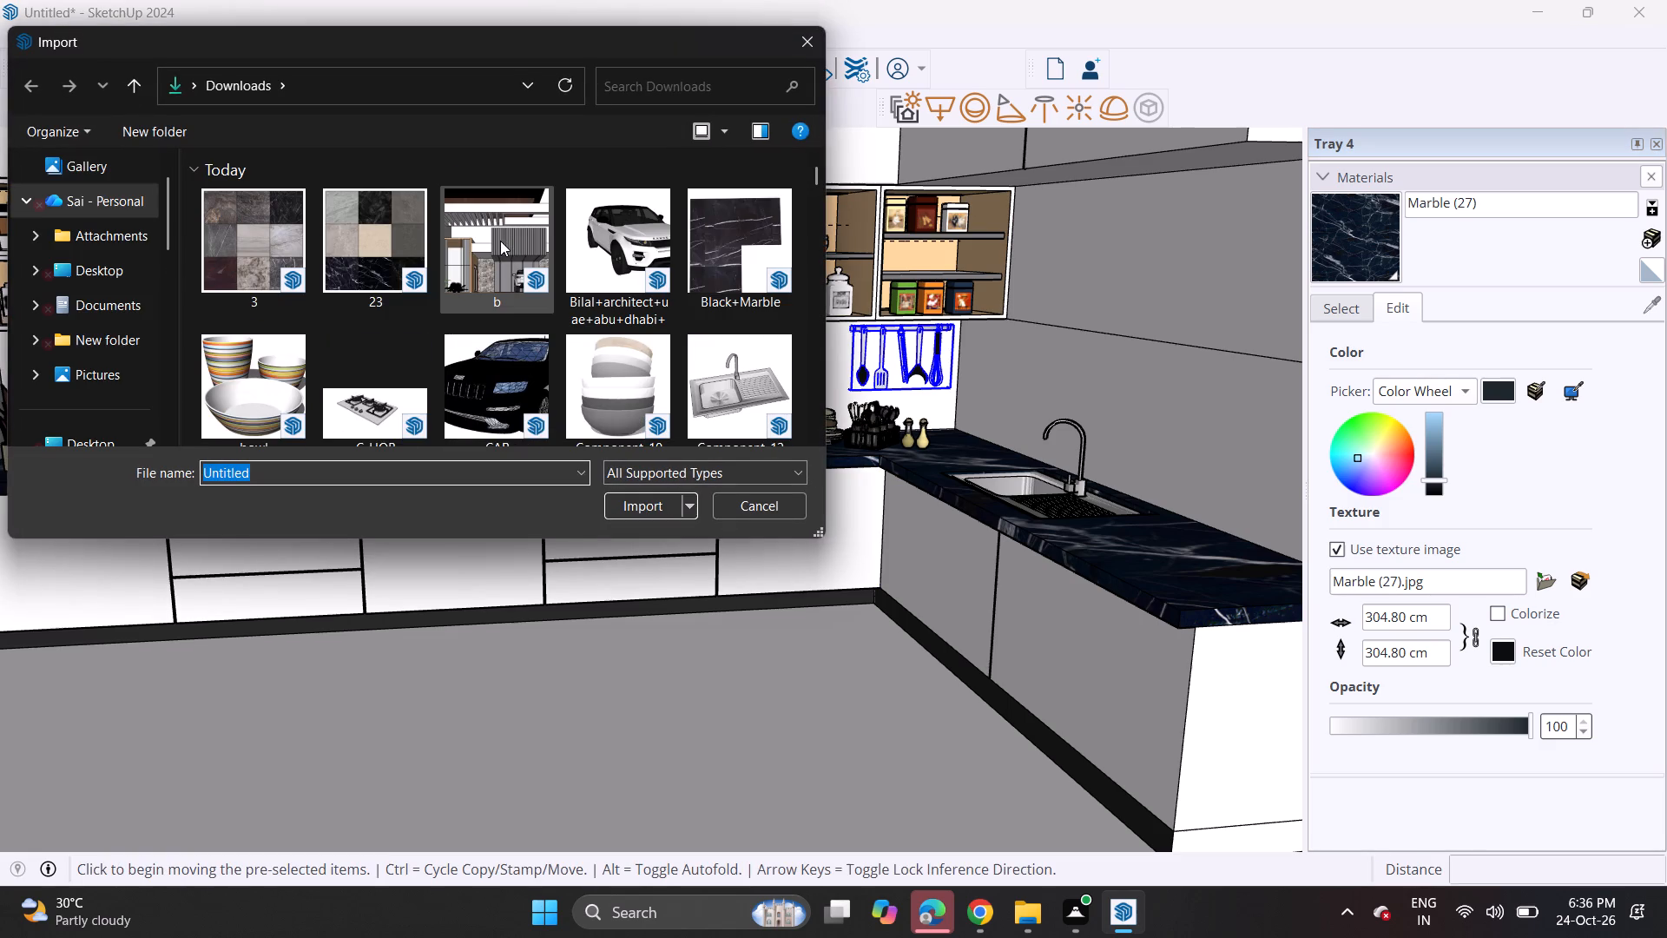
scroll(528, 294, "up", 1)
scroll(528, 294, "down", 2)
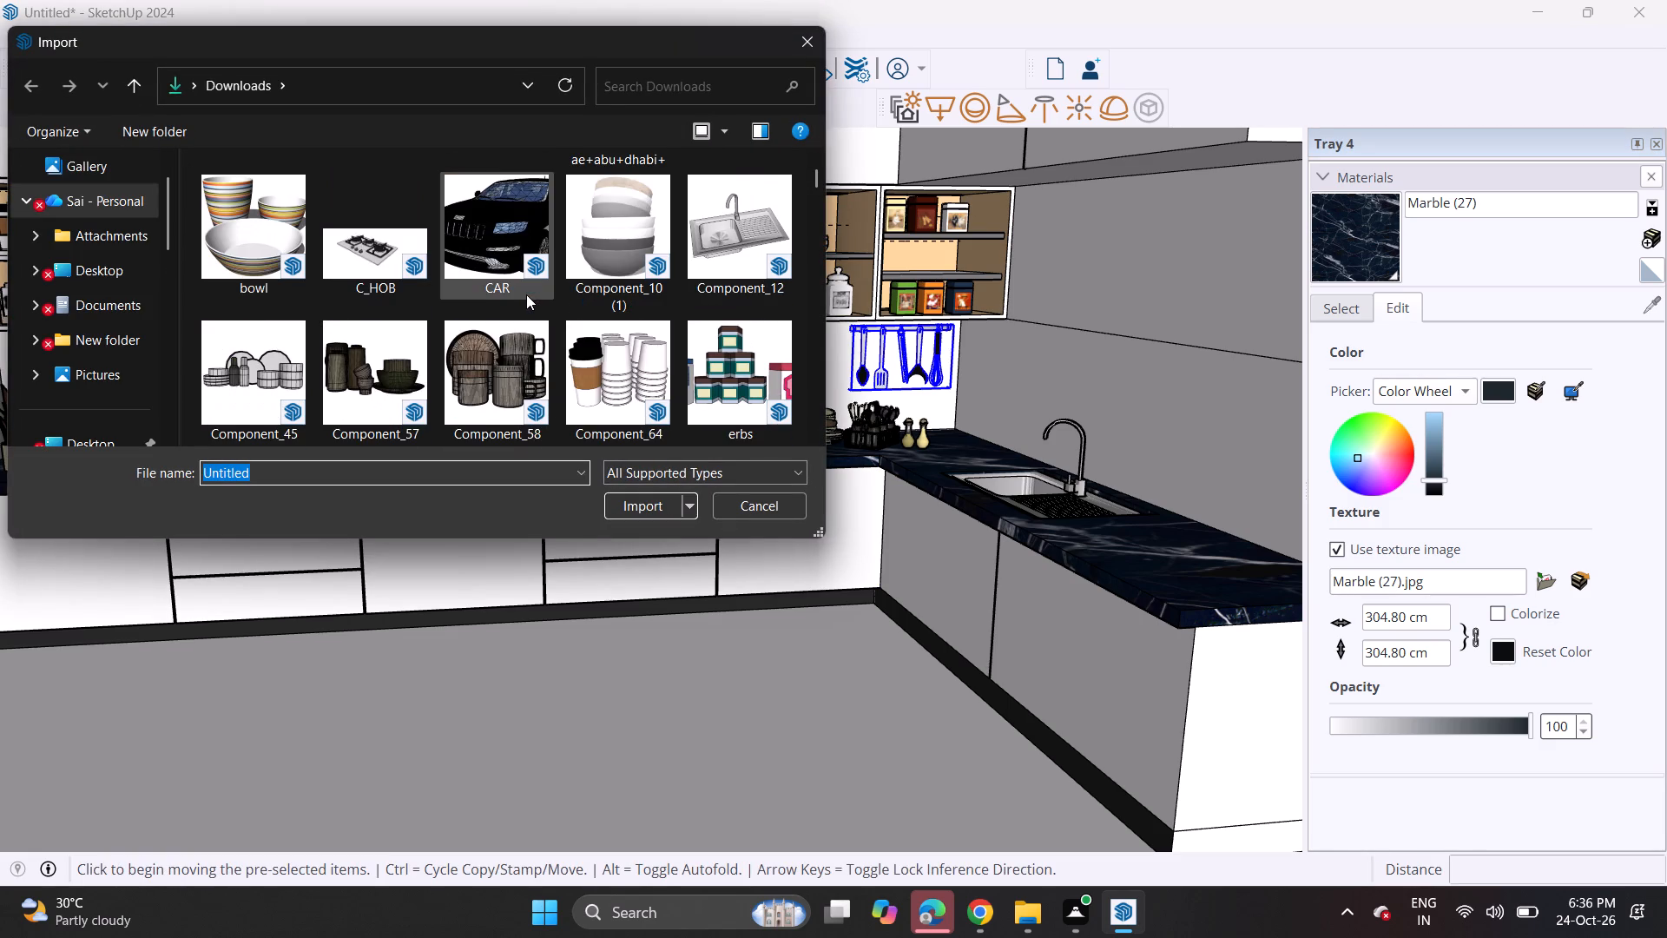
scroll(526, 294, "down", 2)
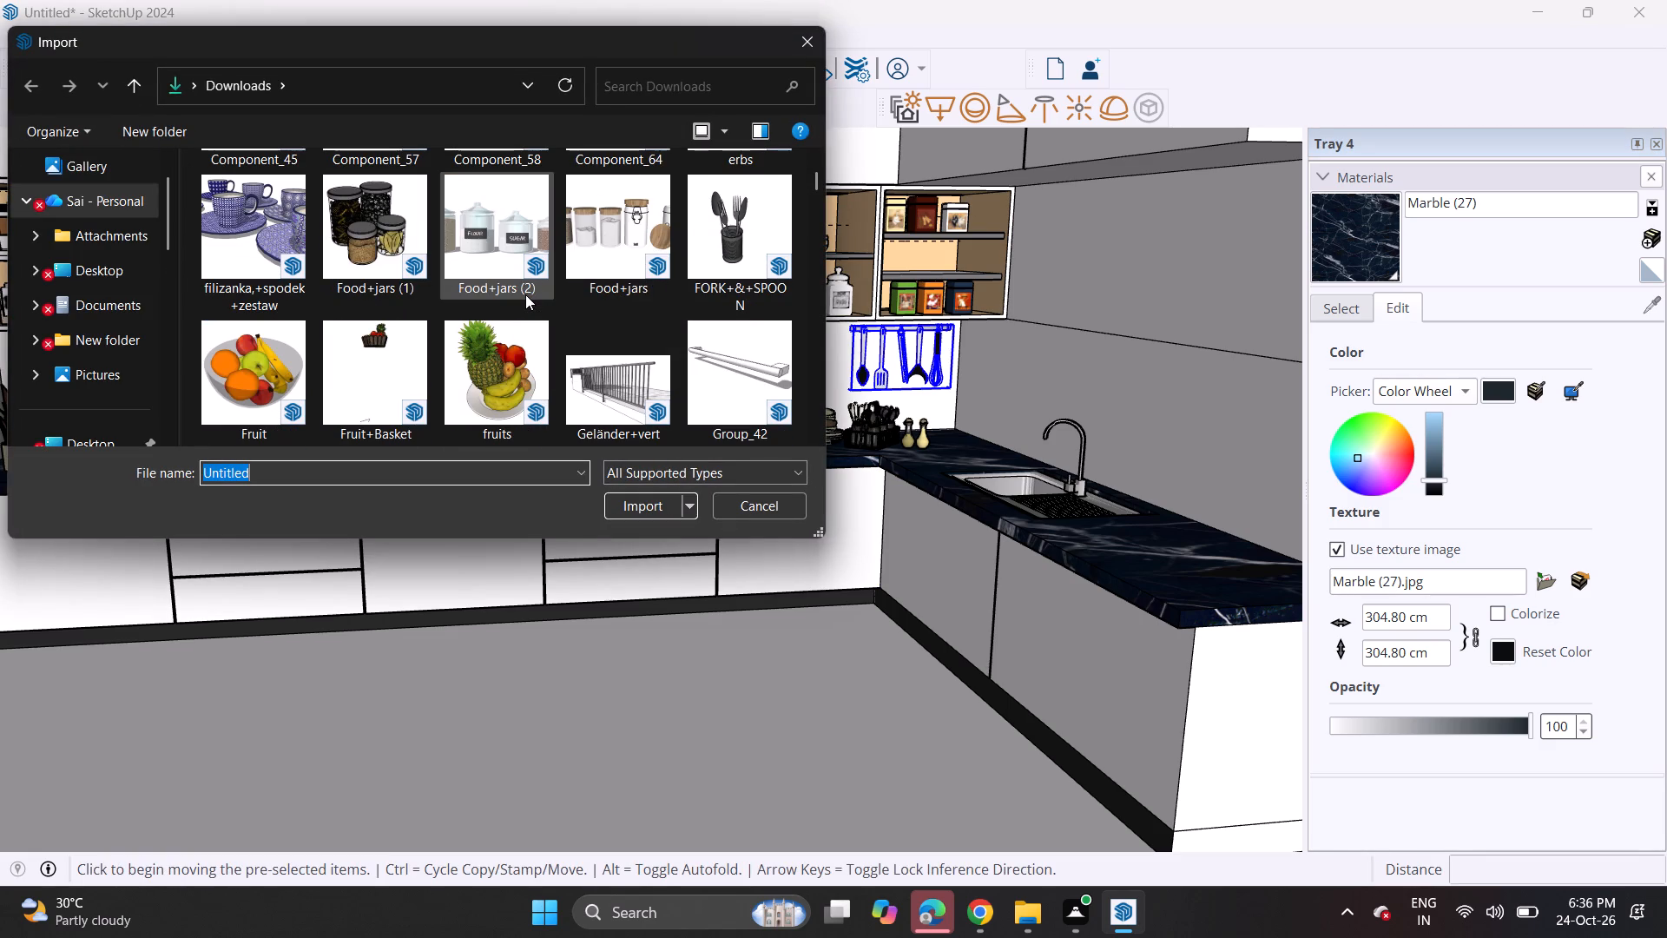
scroll(525, 294, "down", 3)
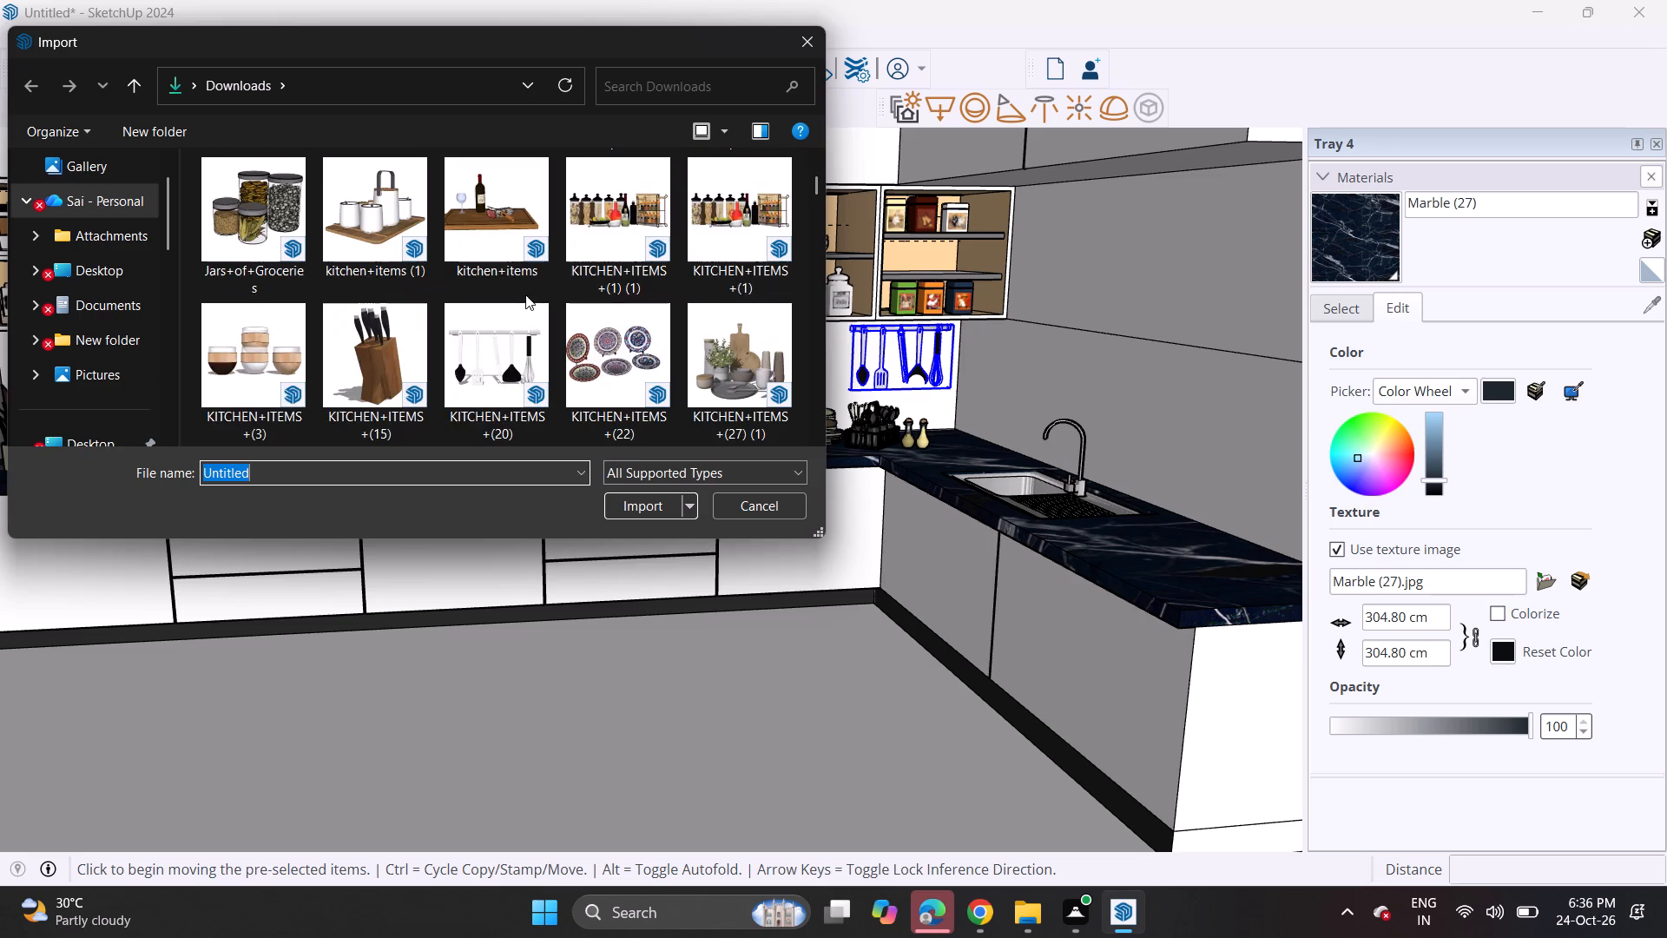
scroll(524, 294, "down", 3)
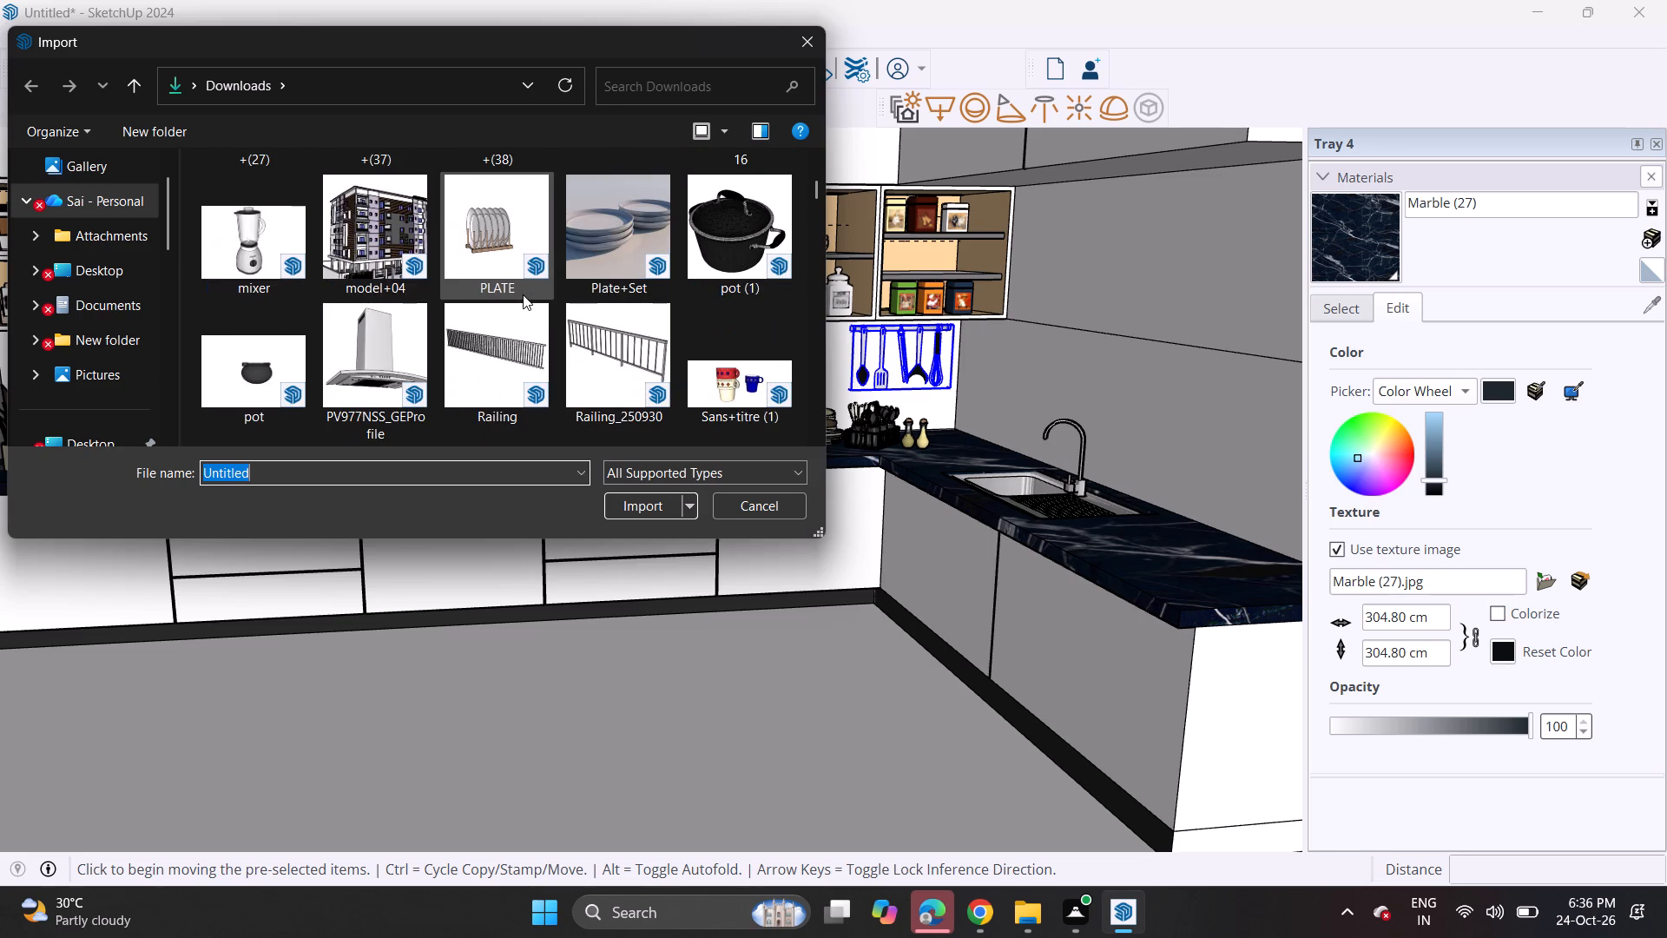
scroll(523, 294, "down", 2)
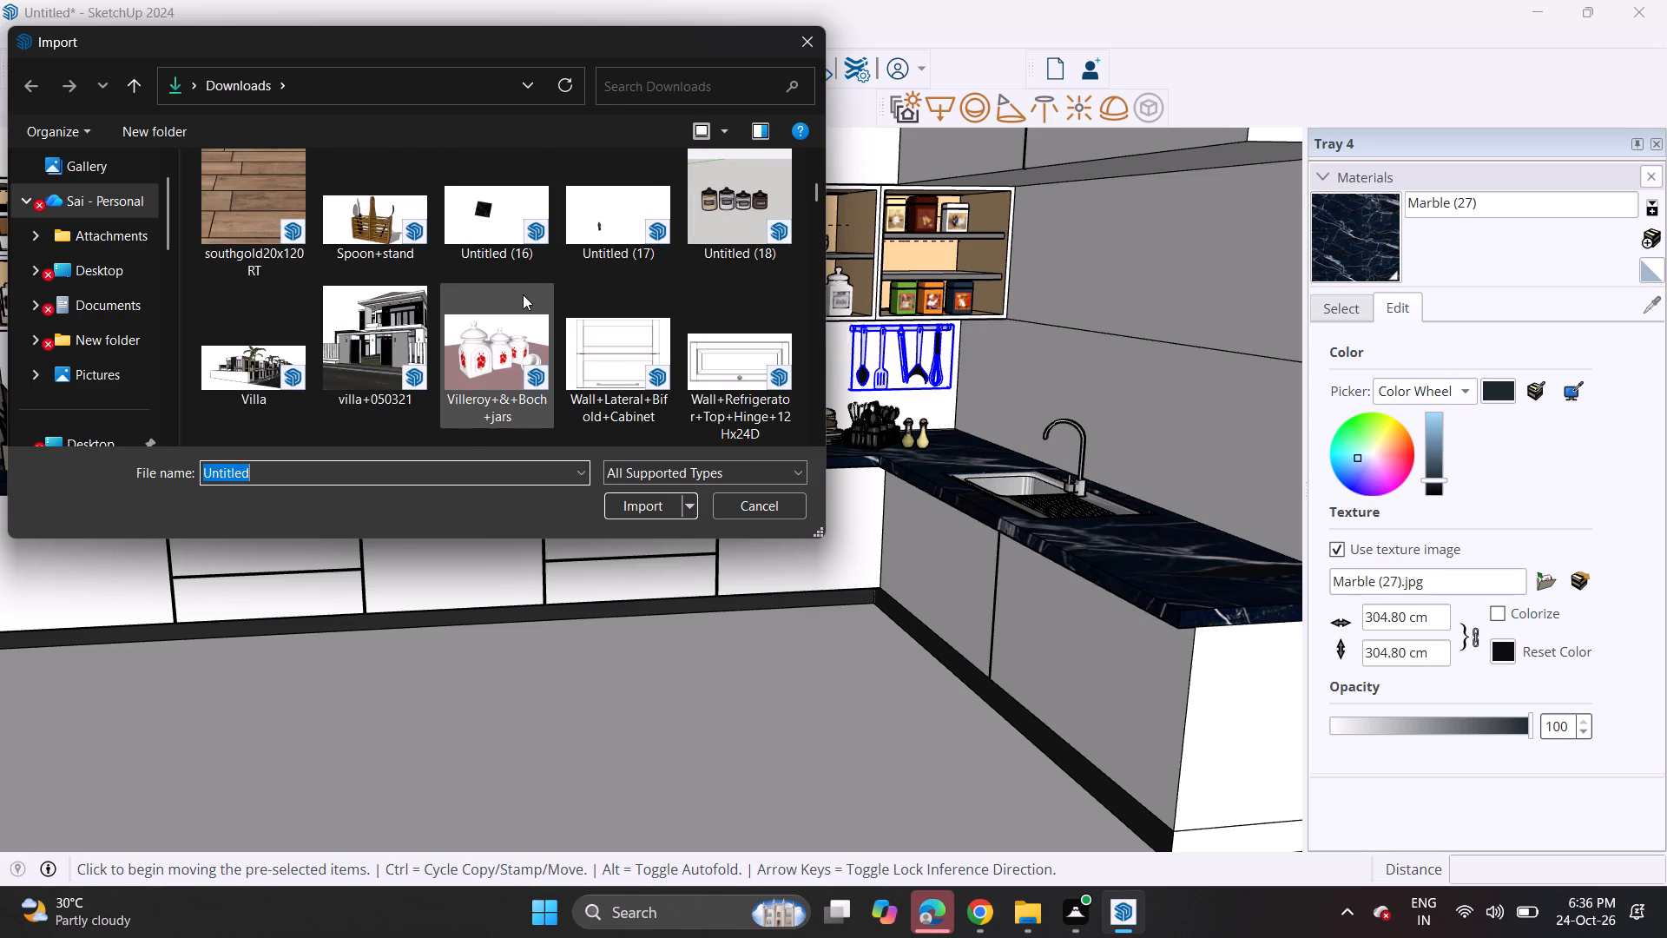
scroll(523, 294, "down", 3)
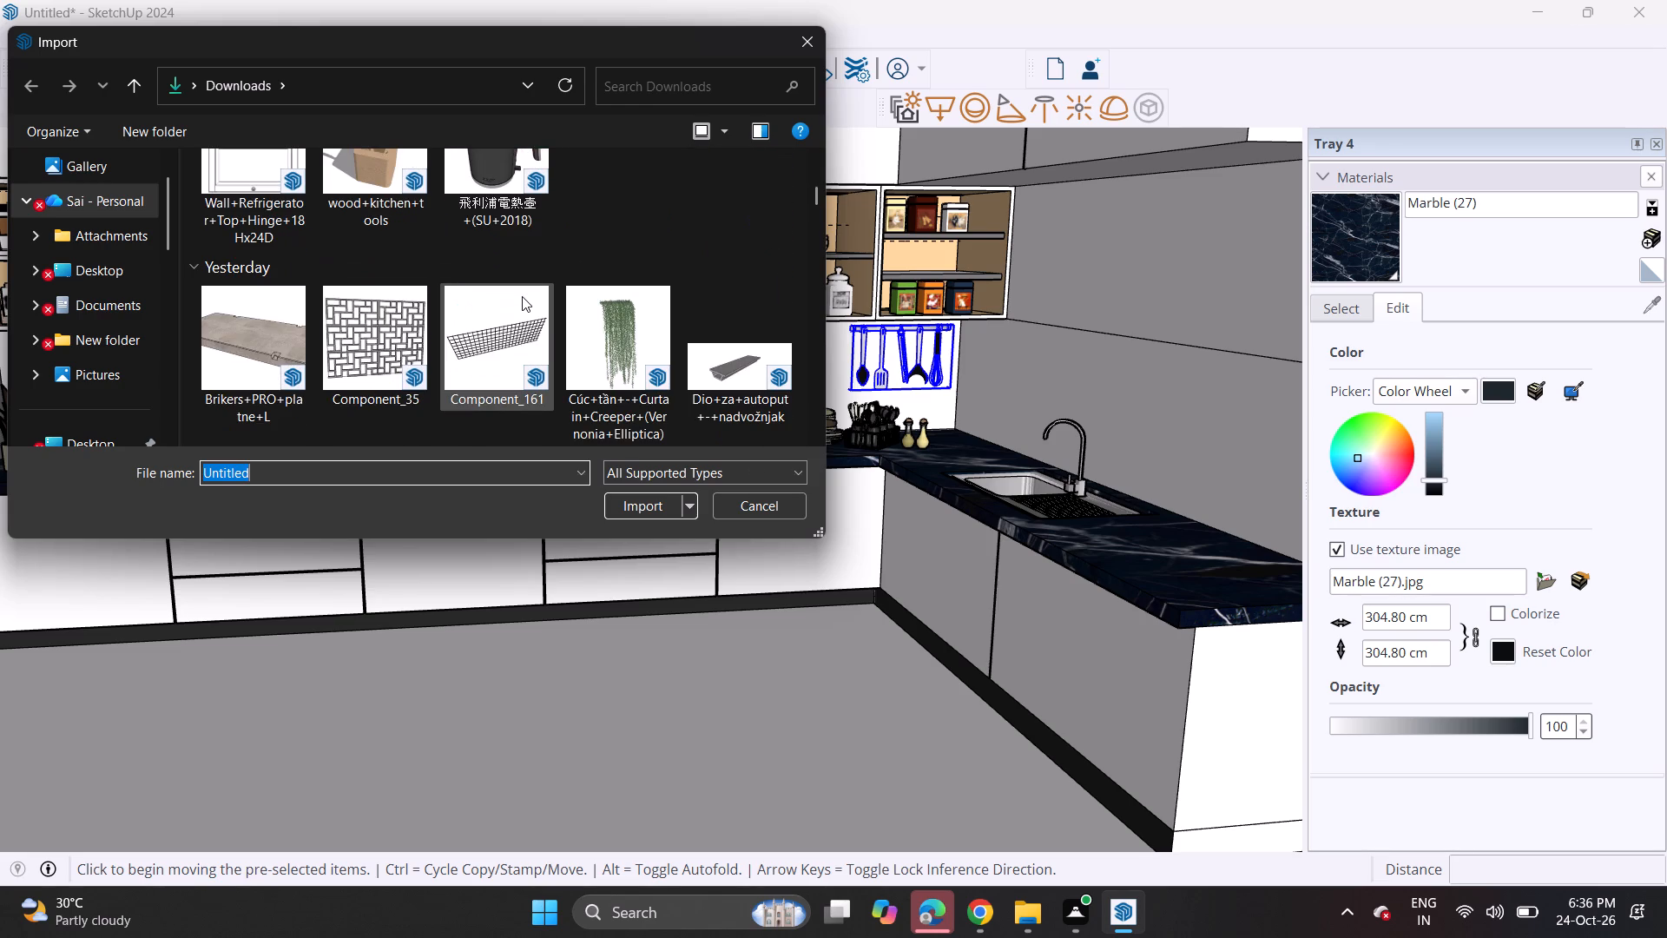
scroll(522, 296, "down", 3)
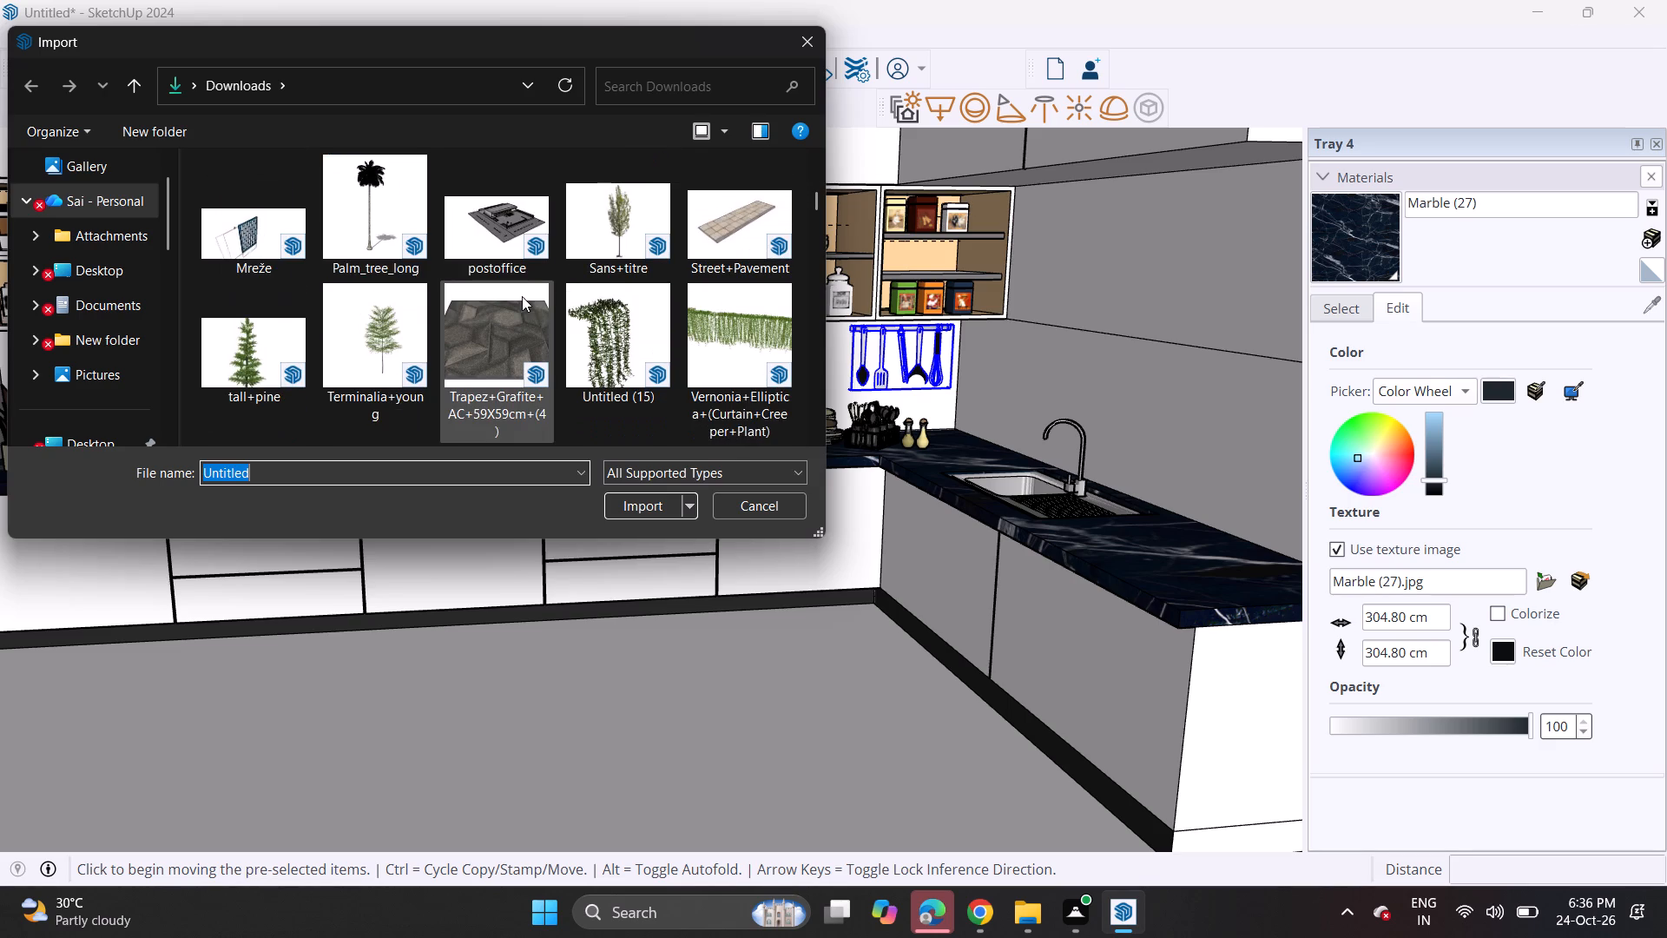
scroll(522, 296, "down", 1)
scroll(522, 296, "up", 6)
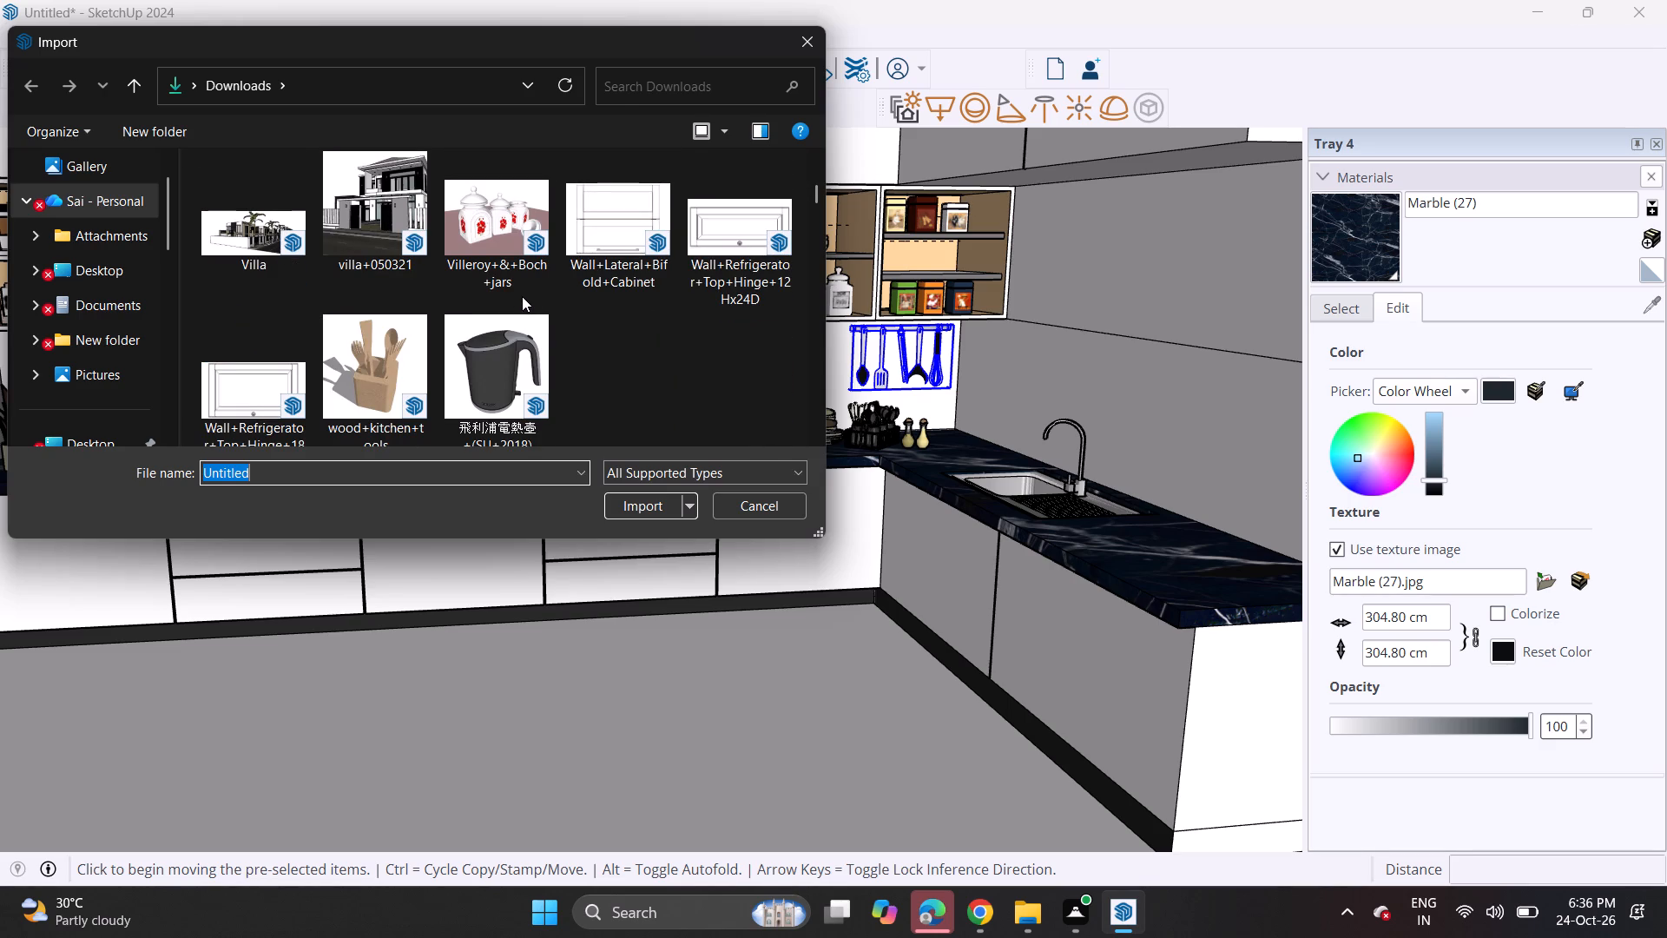
scroll(522, 296, "up", 2)
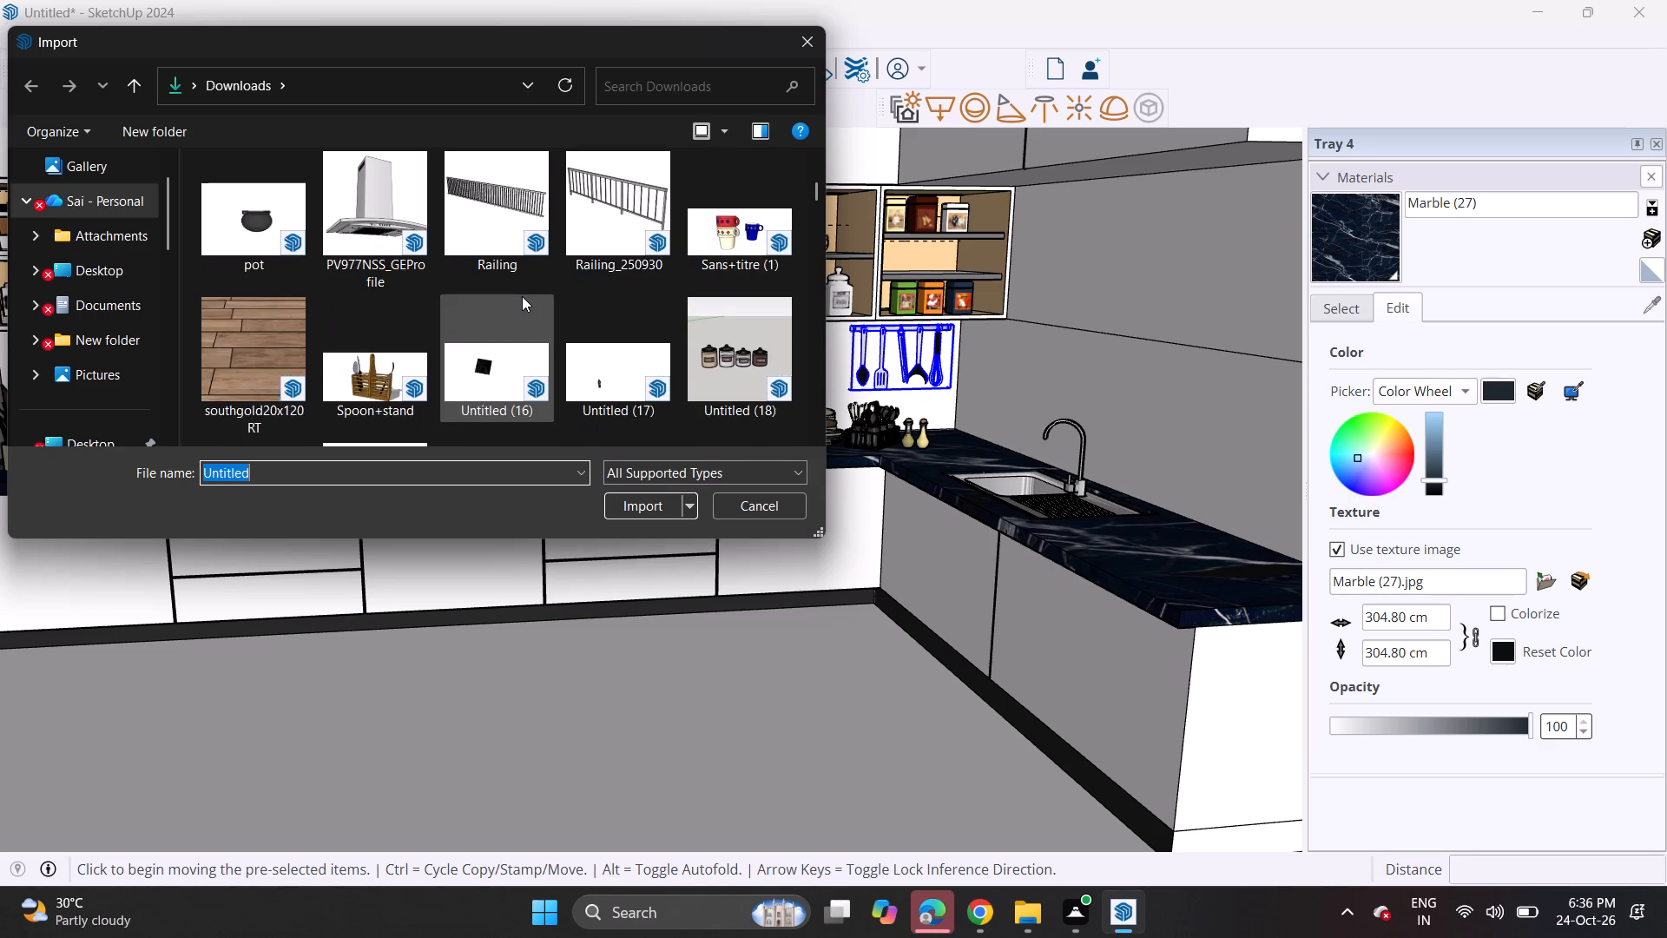
scroll(522, 296, "up", 2)
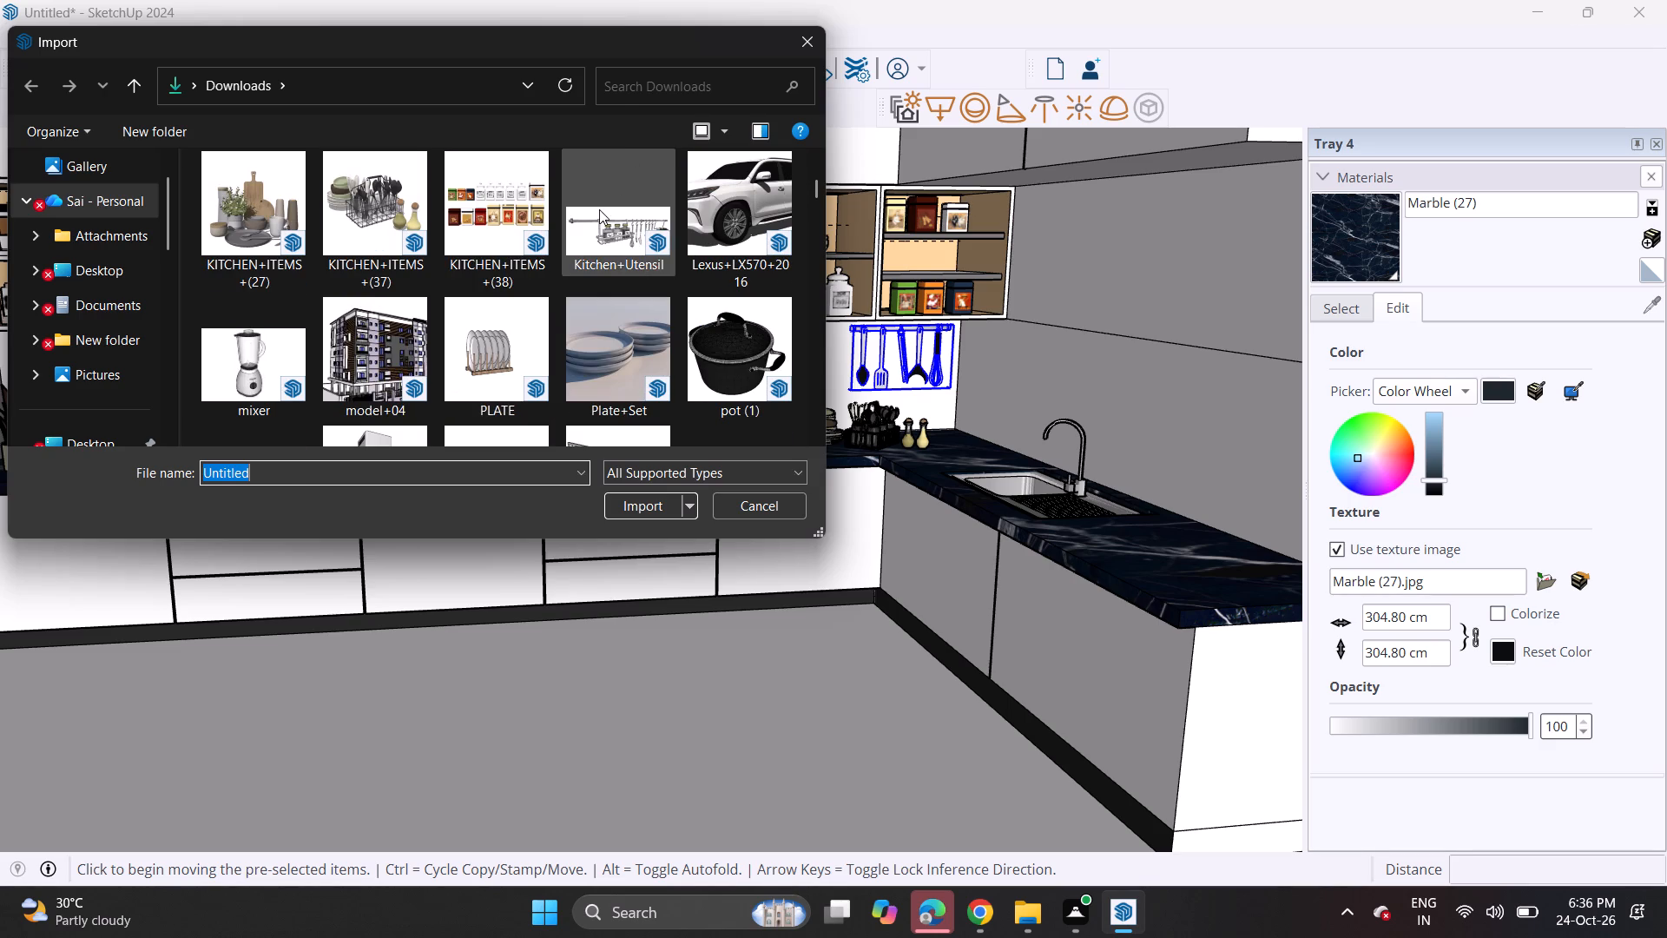
left_click(599, 209)
left_click(629, 508)
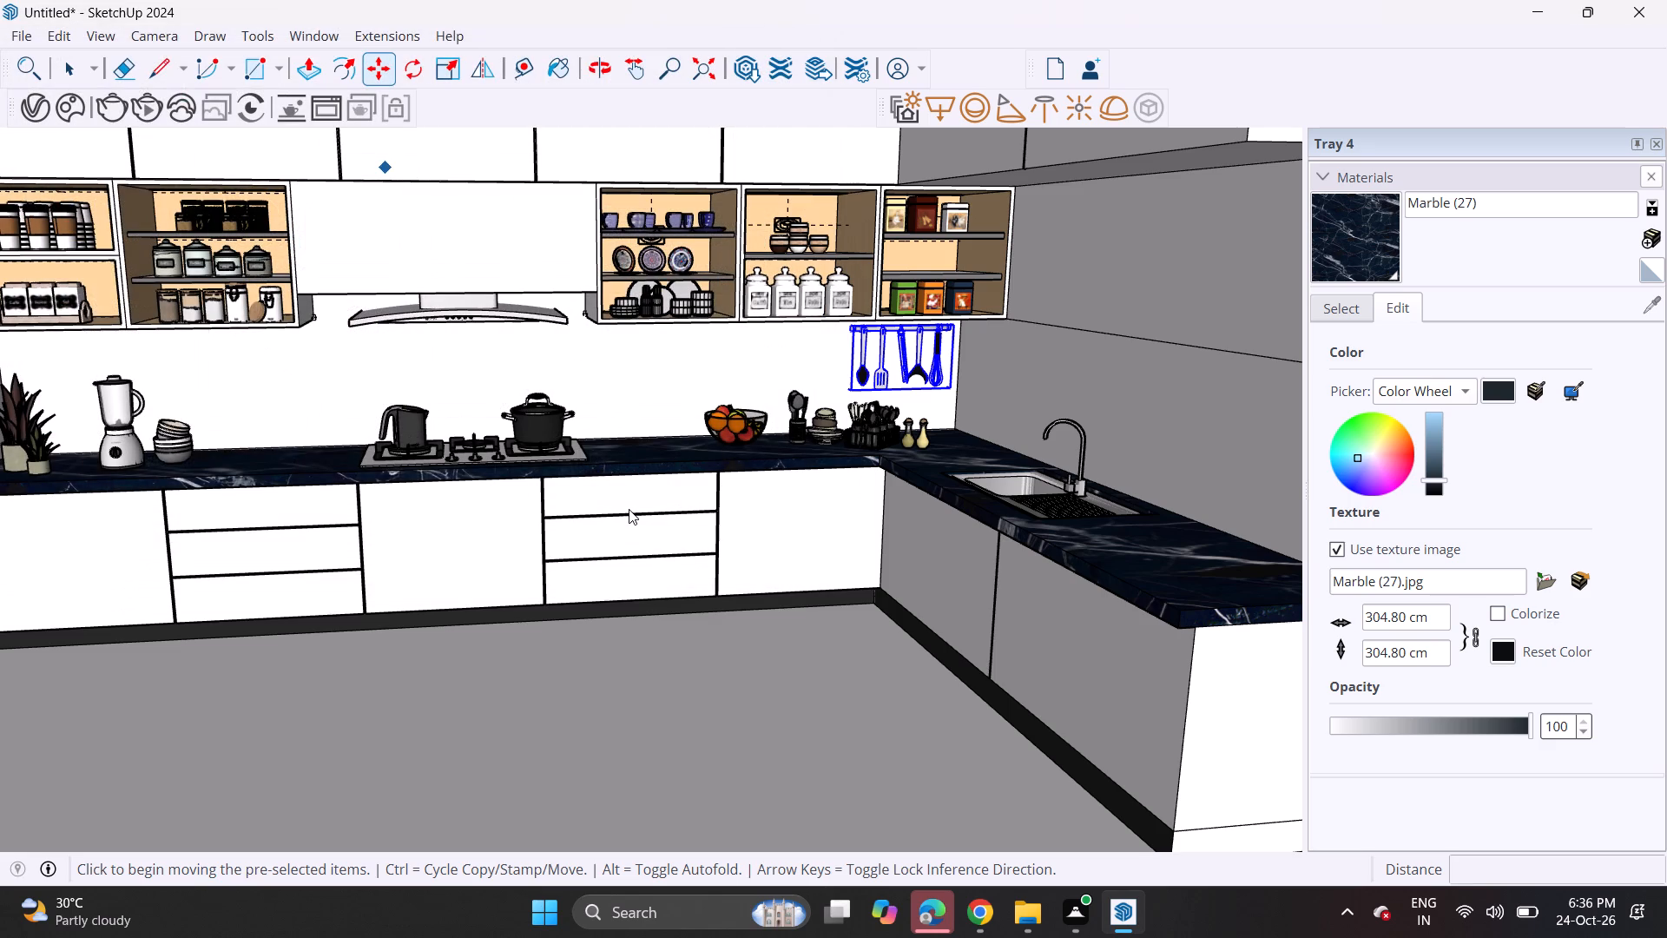
left_click(1032, 504)
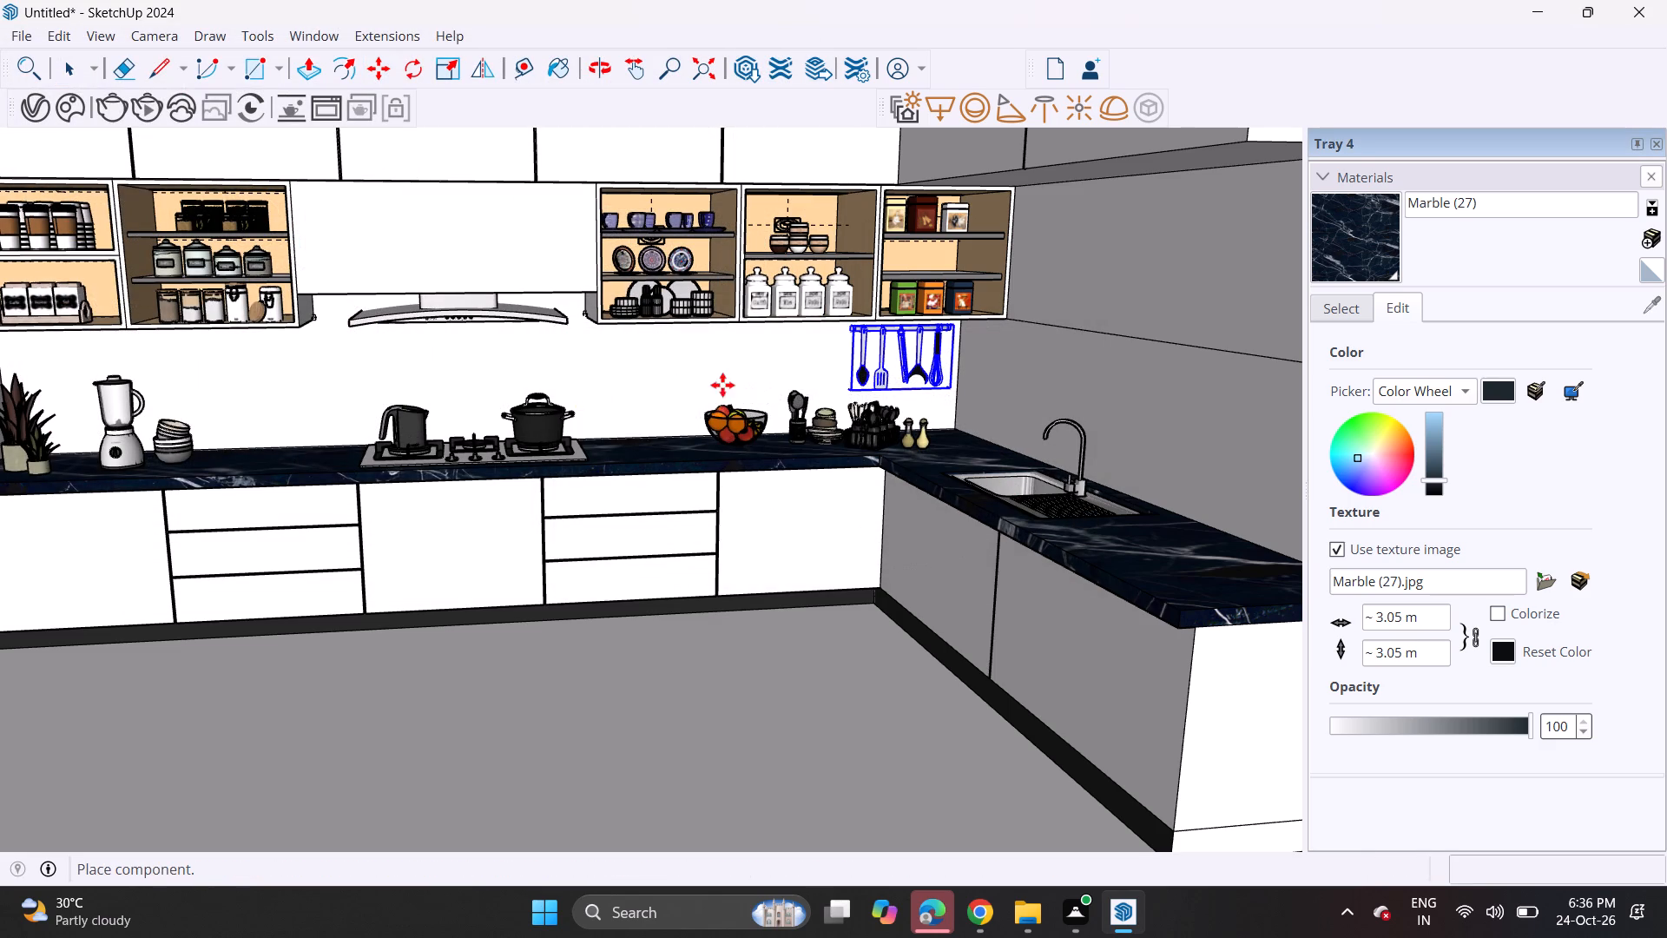
left_click(601, 300)
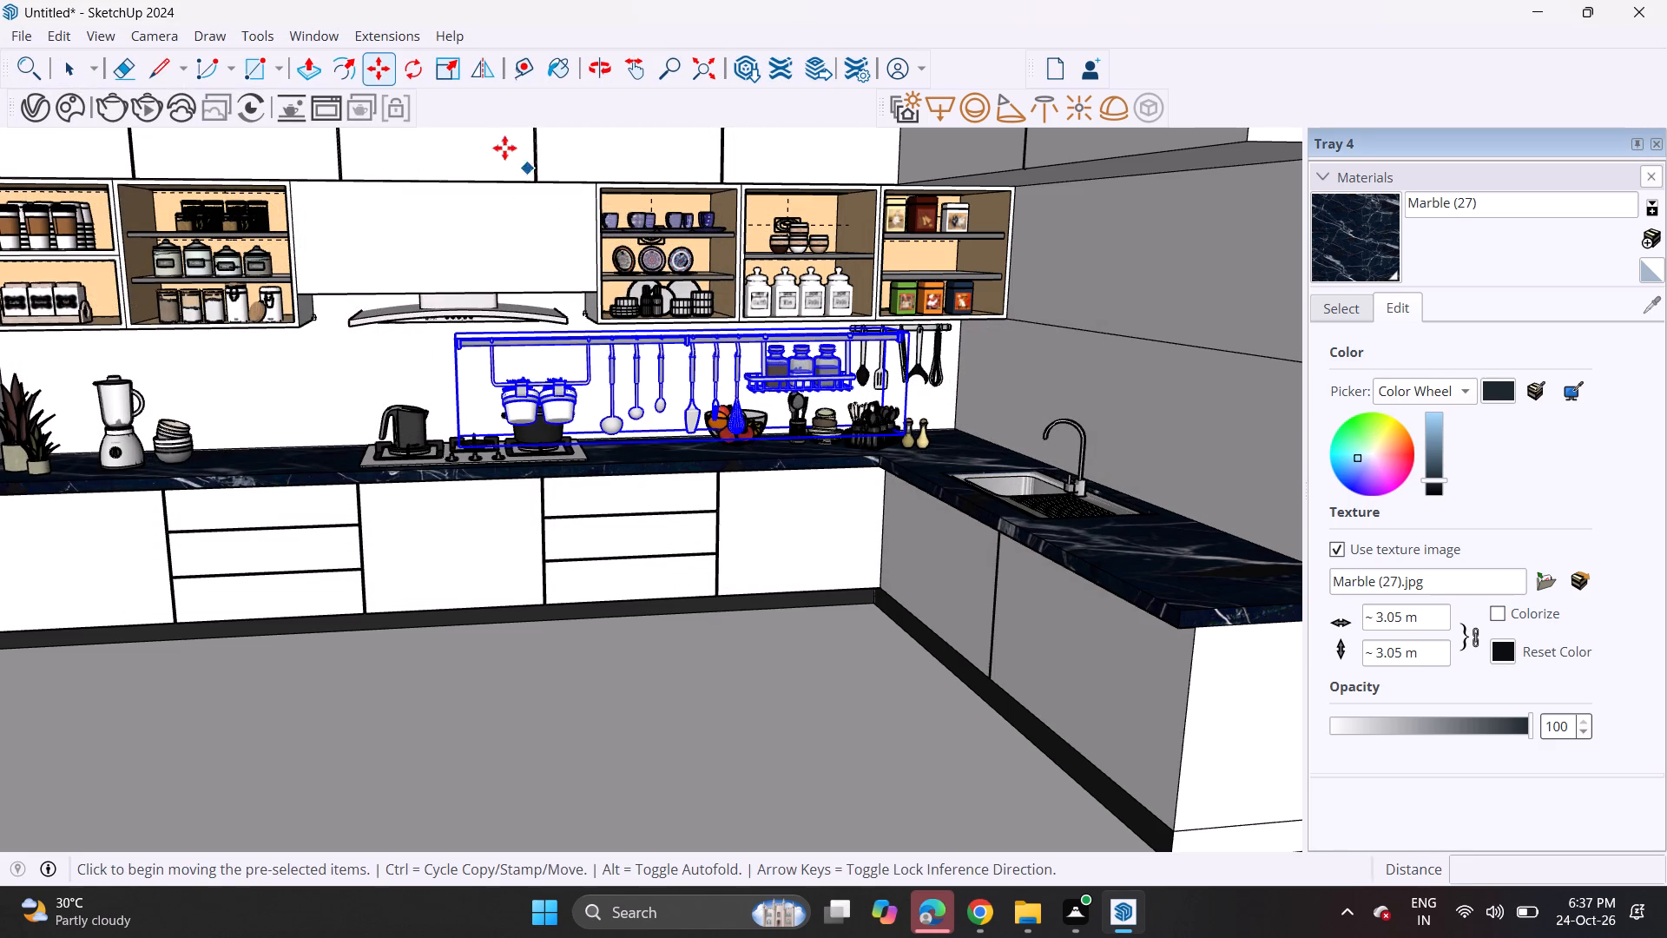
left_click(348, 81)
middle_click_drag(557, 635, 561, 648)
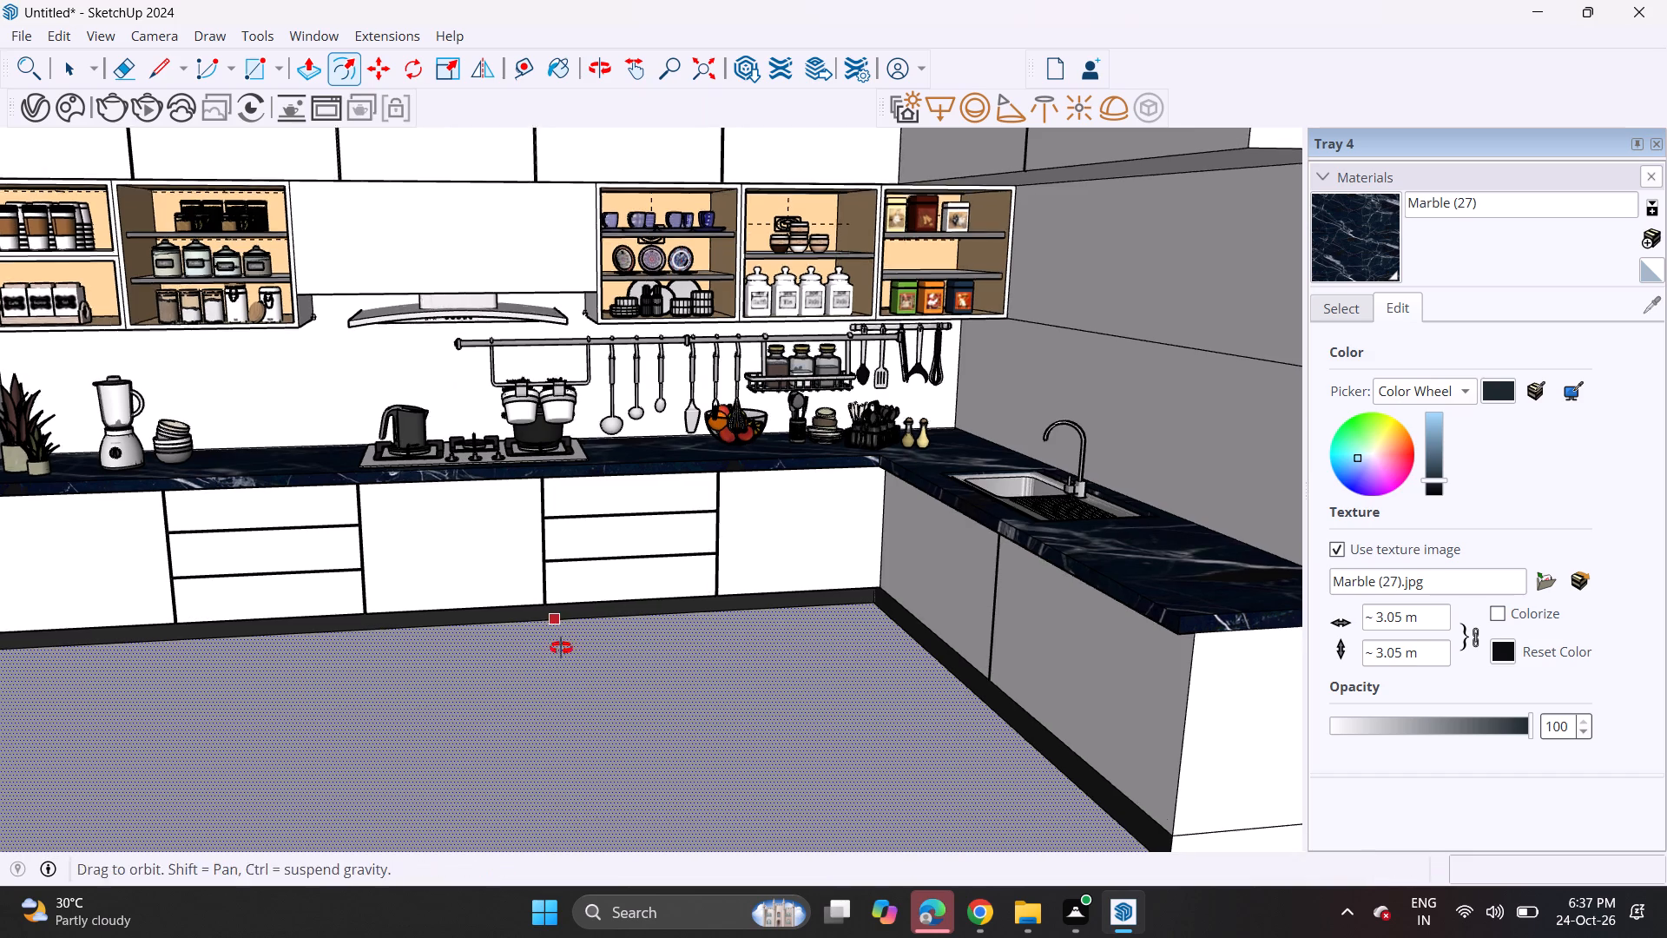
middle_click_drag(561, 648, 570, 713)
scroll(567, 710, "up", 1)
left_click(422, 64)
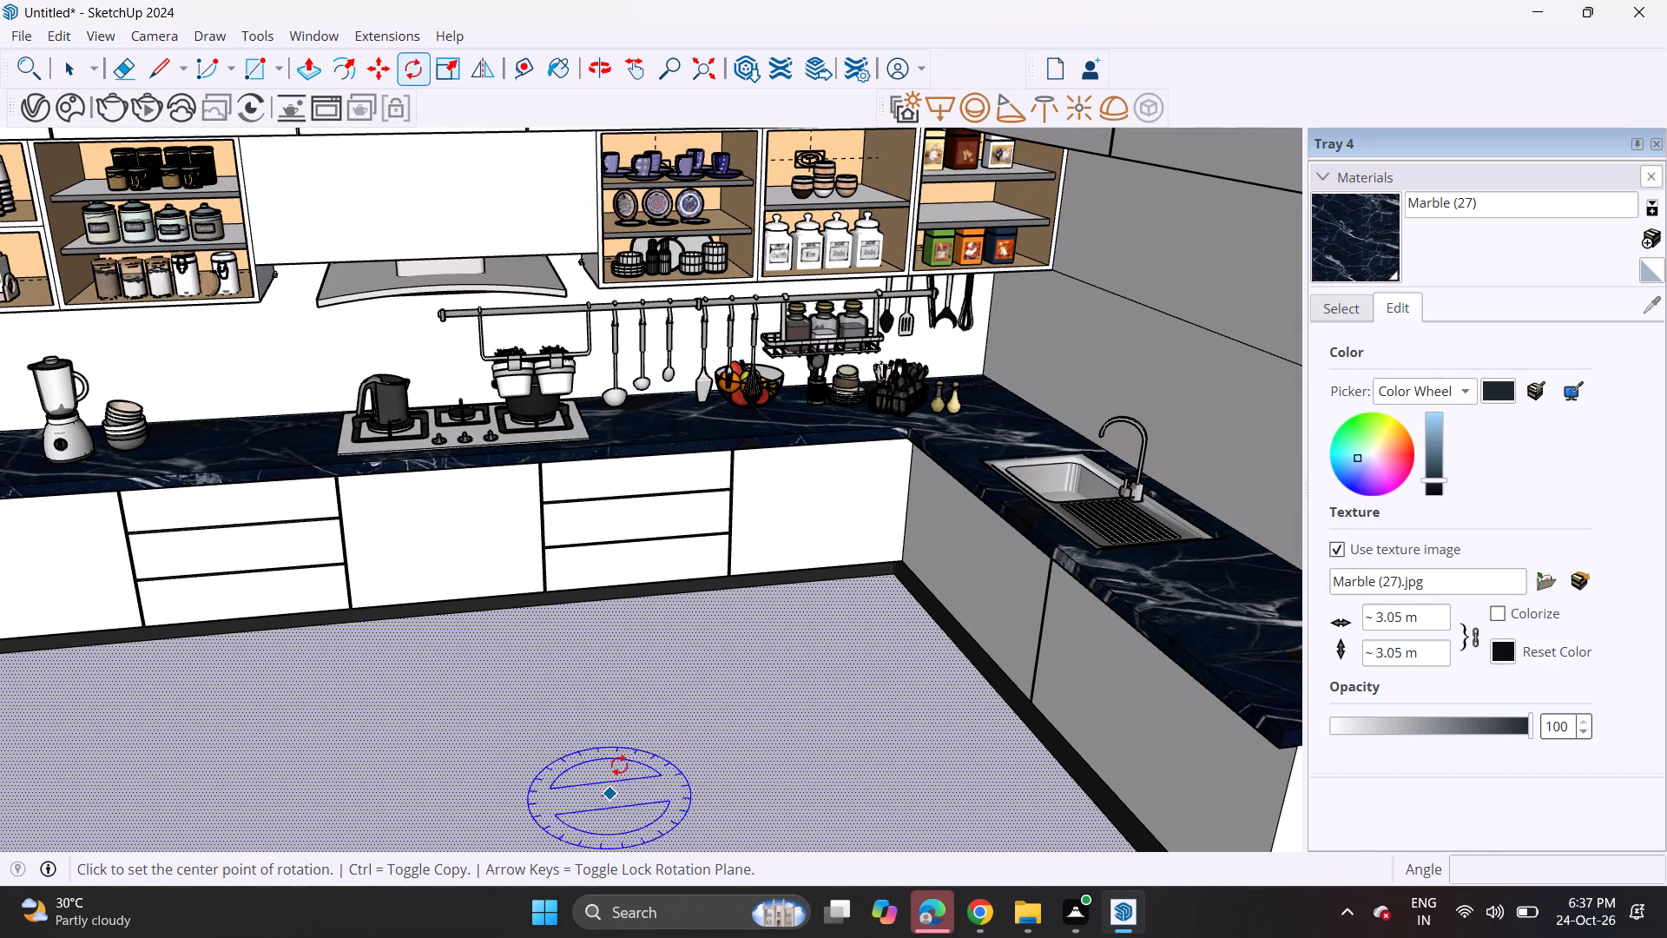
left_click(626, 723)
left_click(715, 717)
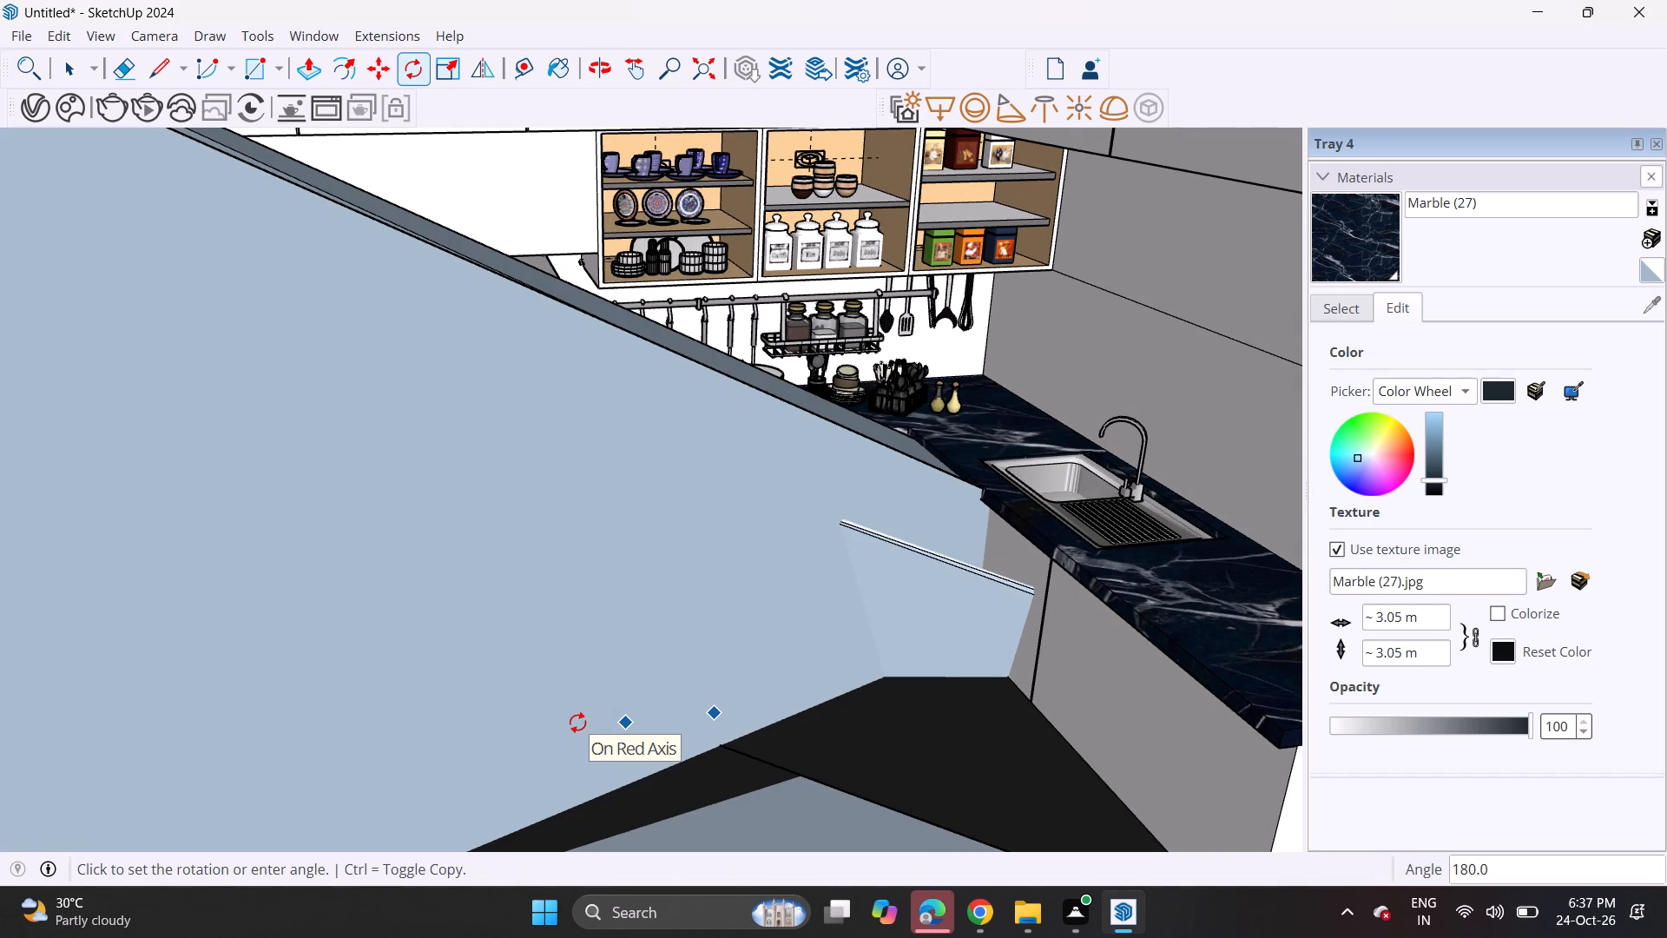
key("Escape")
Select the imported utensil rail with jars and potted plants and rotate it 180 degrees horizontally.
key("space")
left_click(684, 357)
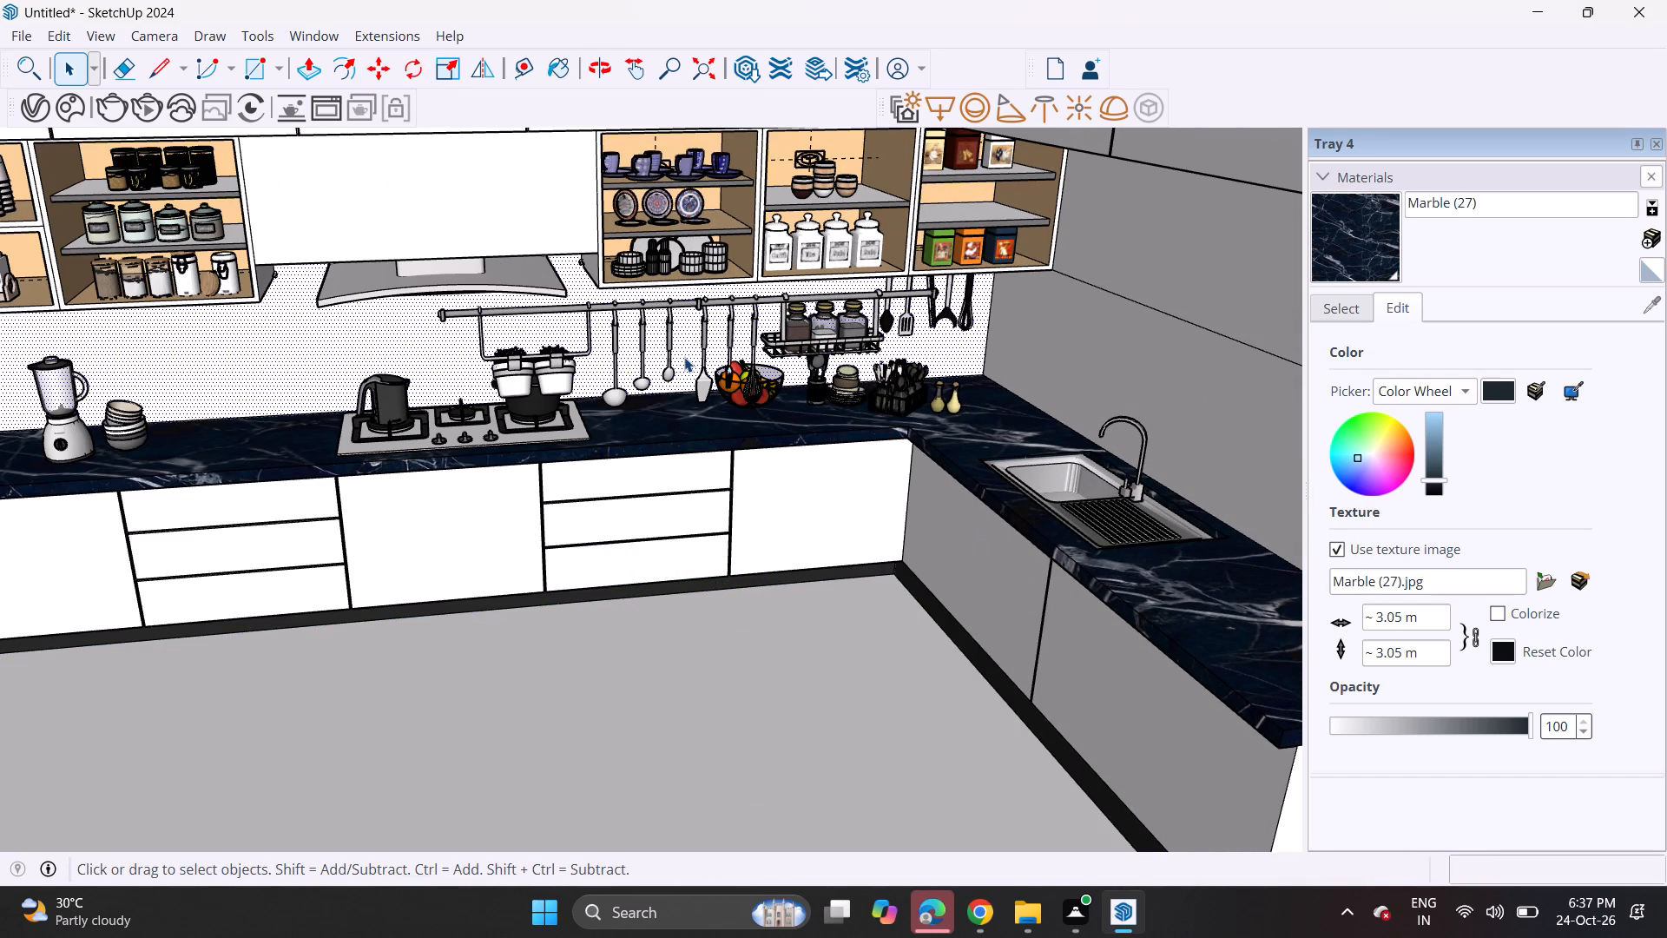
left_click(708, 337)
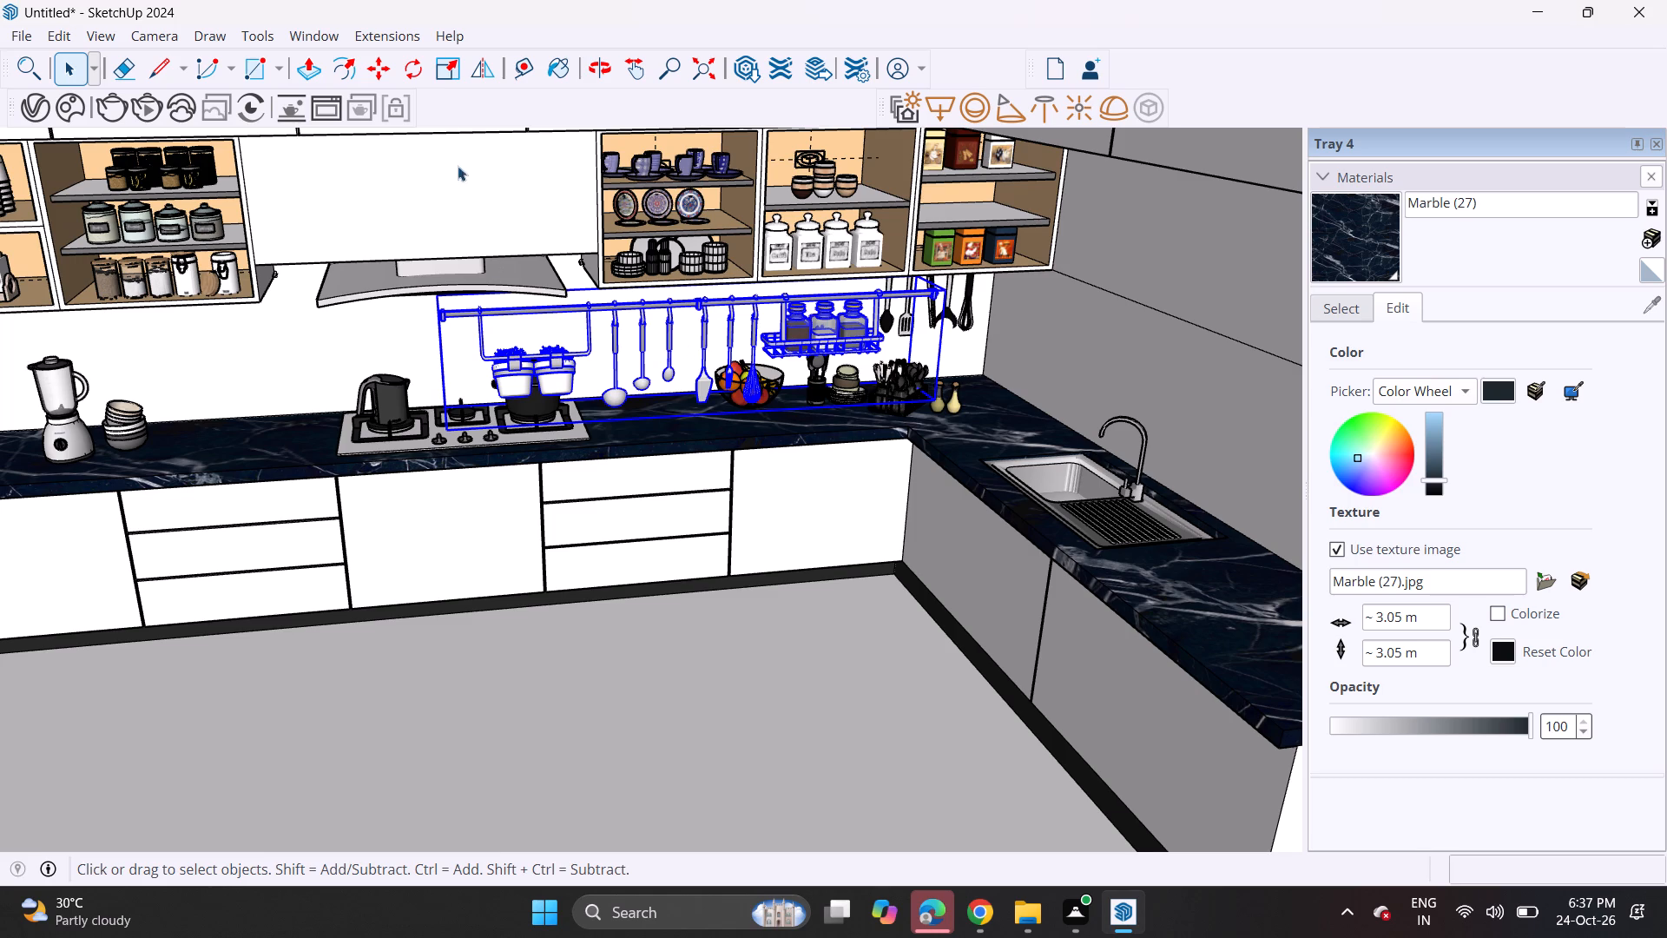
left_click(417, 67)
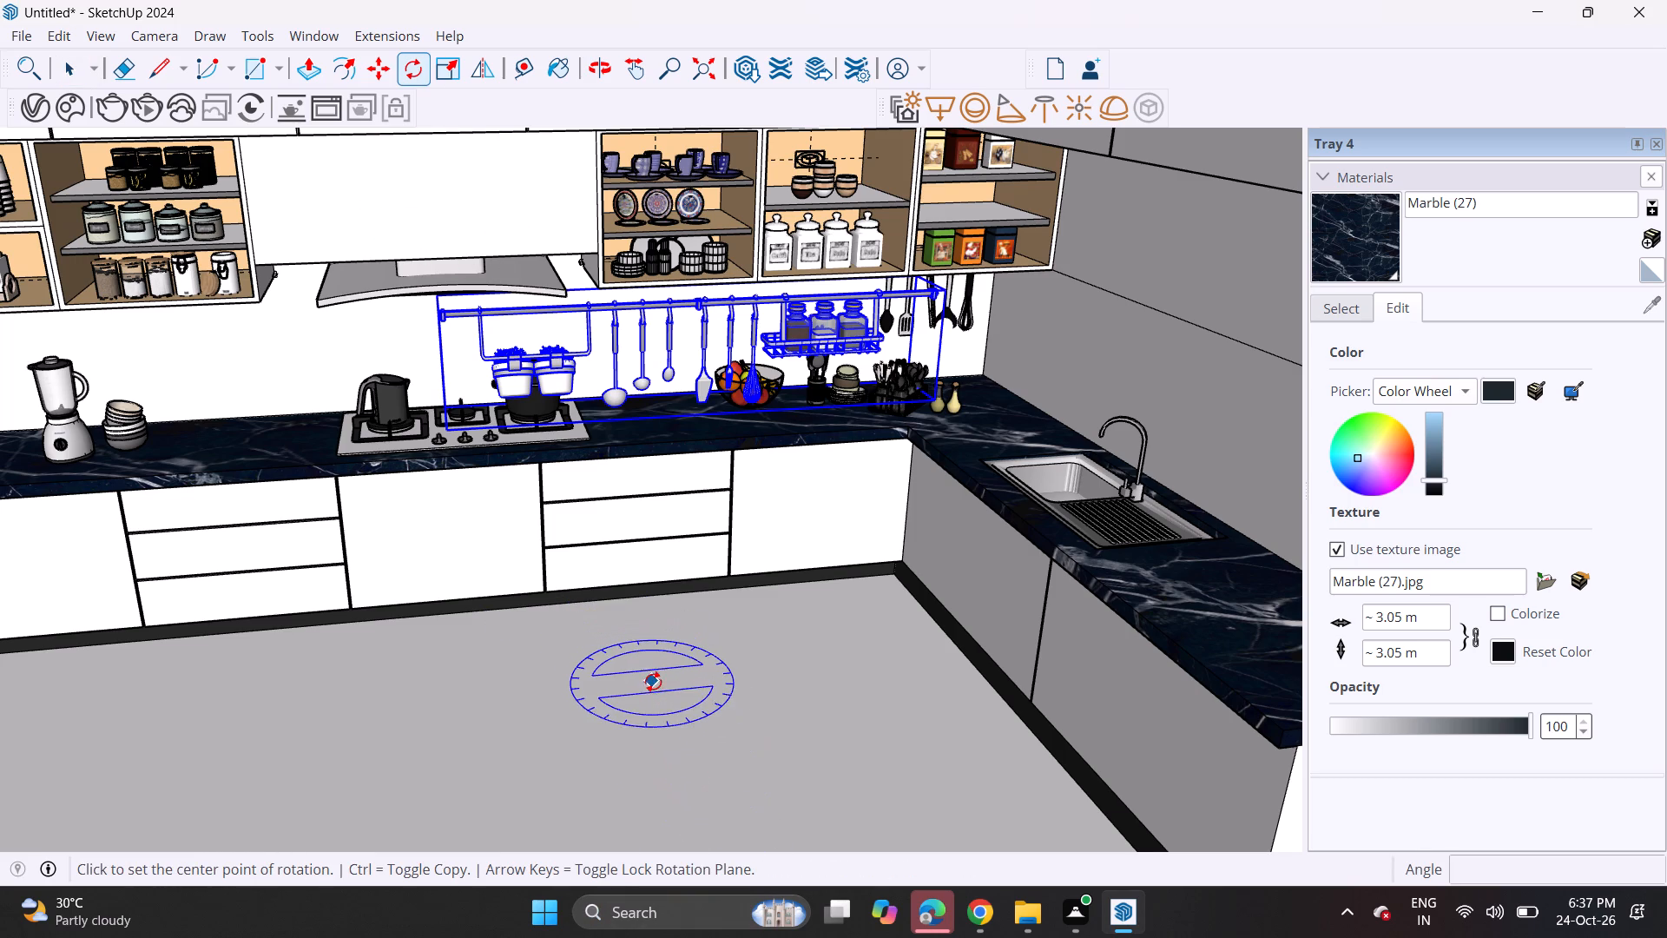
left_click(653, 684)
left_click(758, 677)
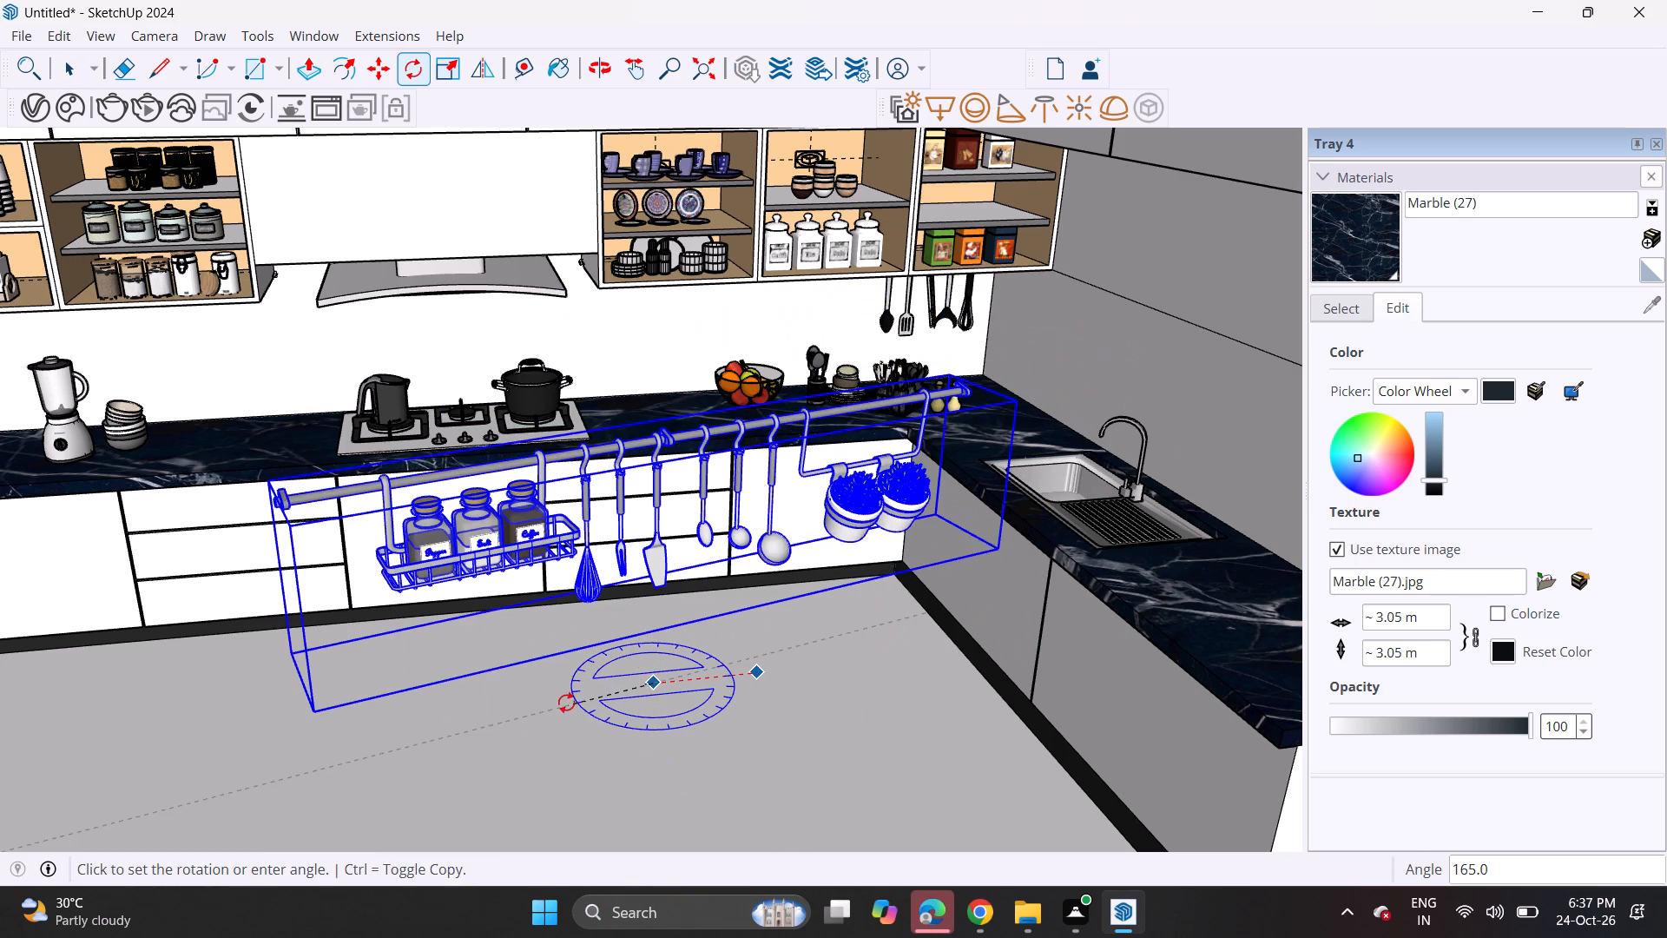
left_click(544, 693)
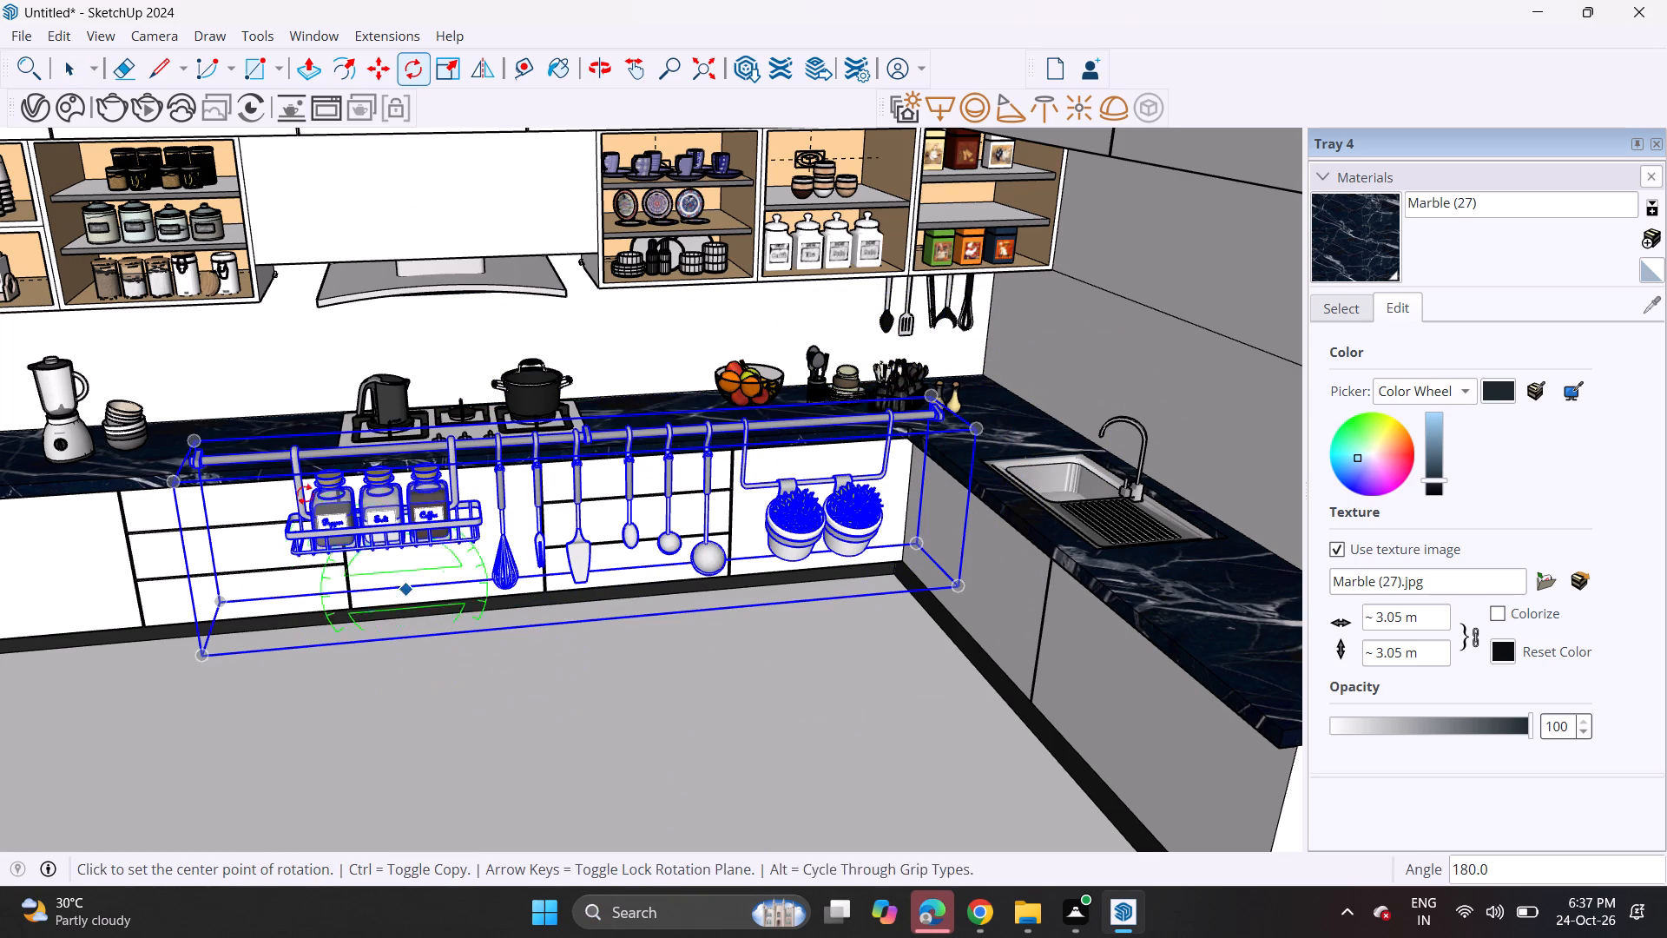
Scale the rotated utensil rail with jars and plants down uniformly by about 0.24.
left_click(438, 82)
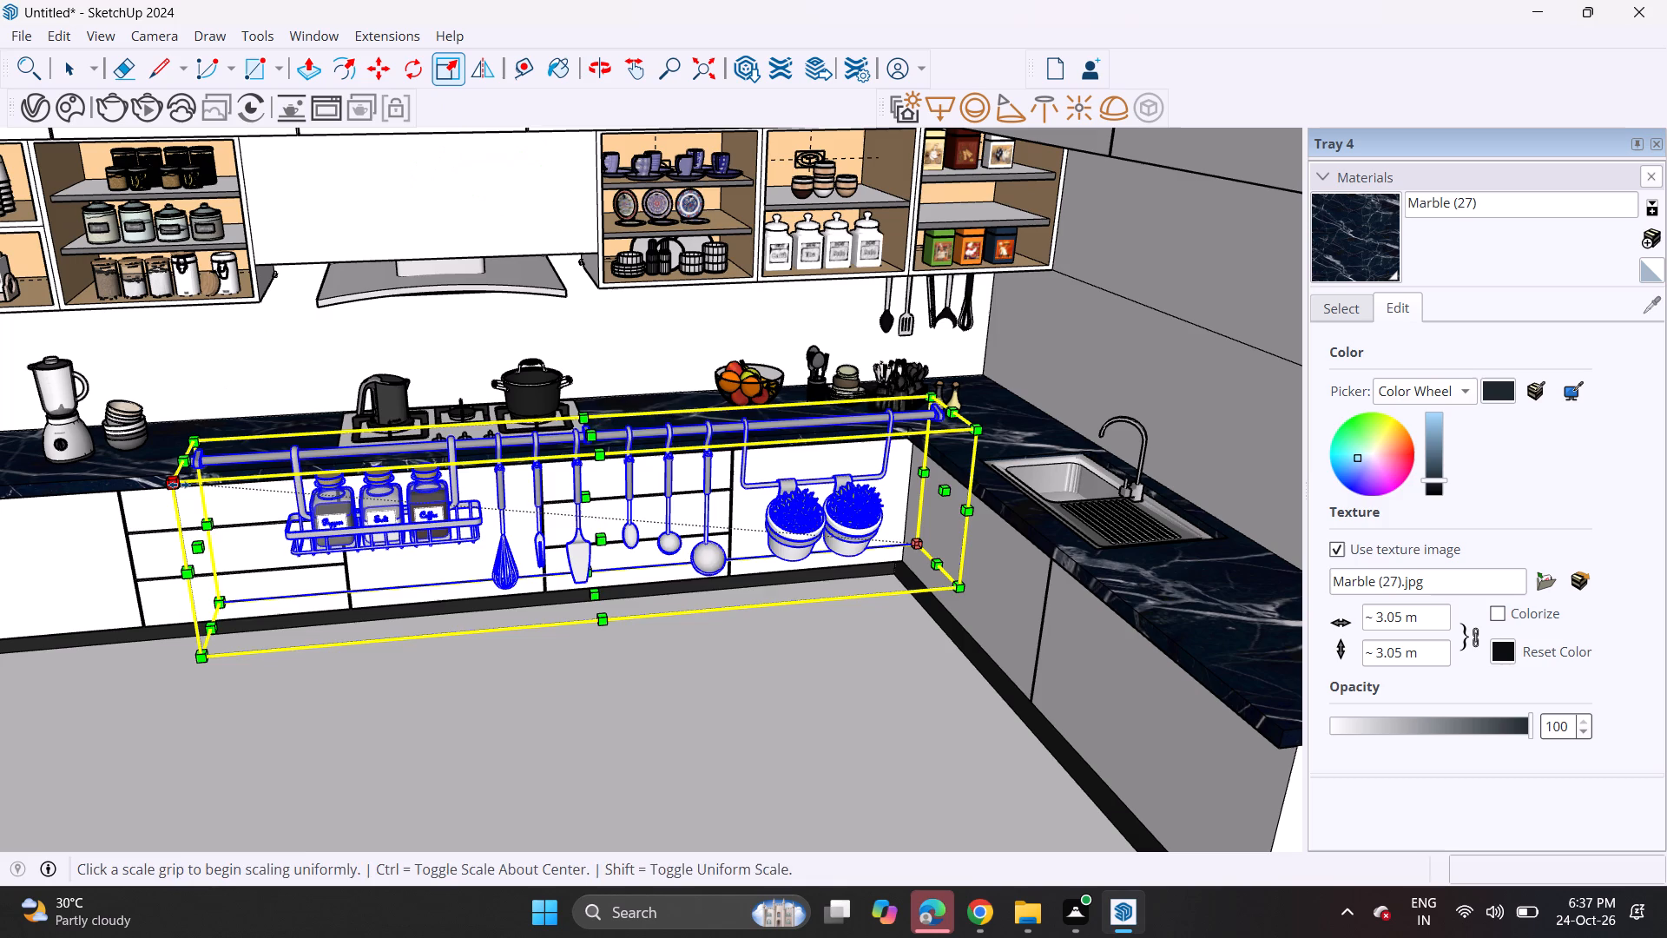
left_click(179, 485)
left_click(776, 495)
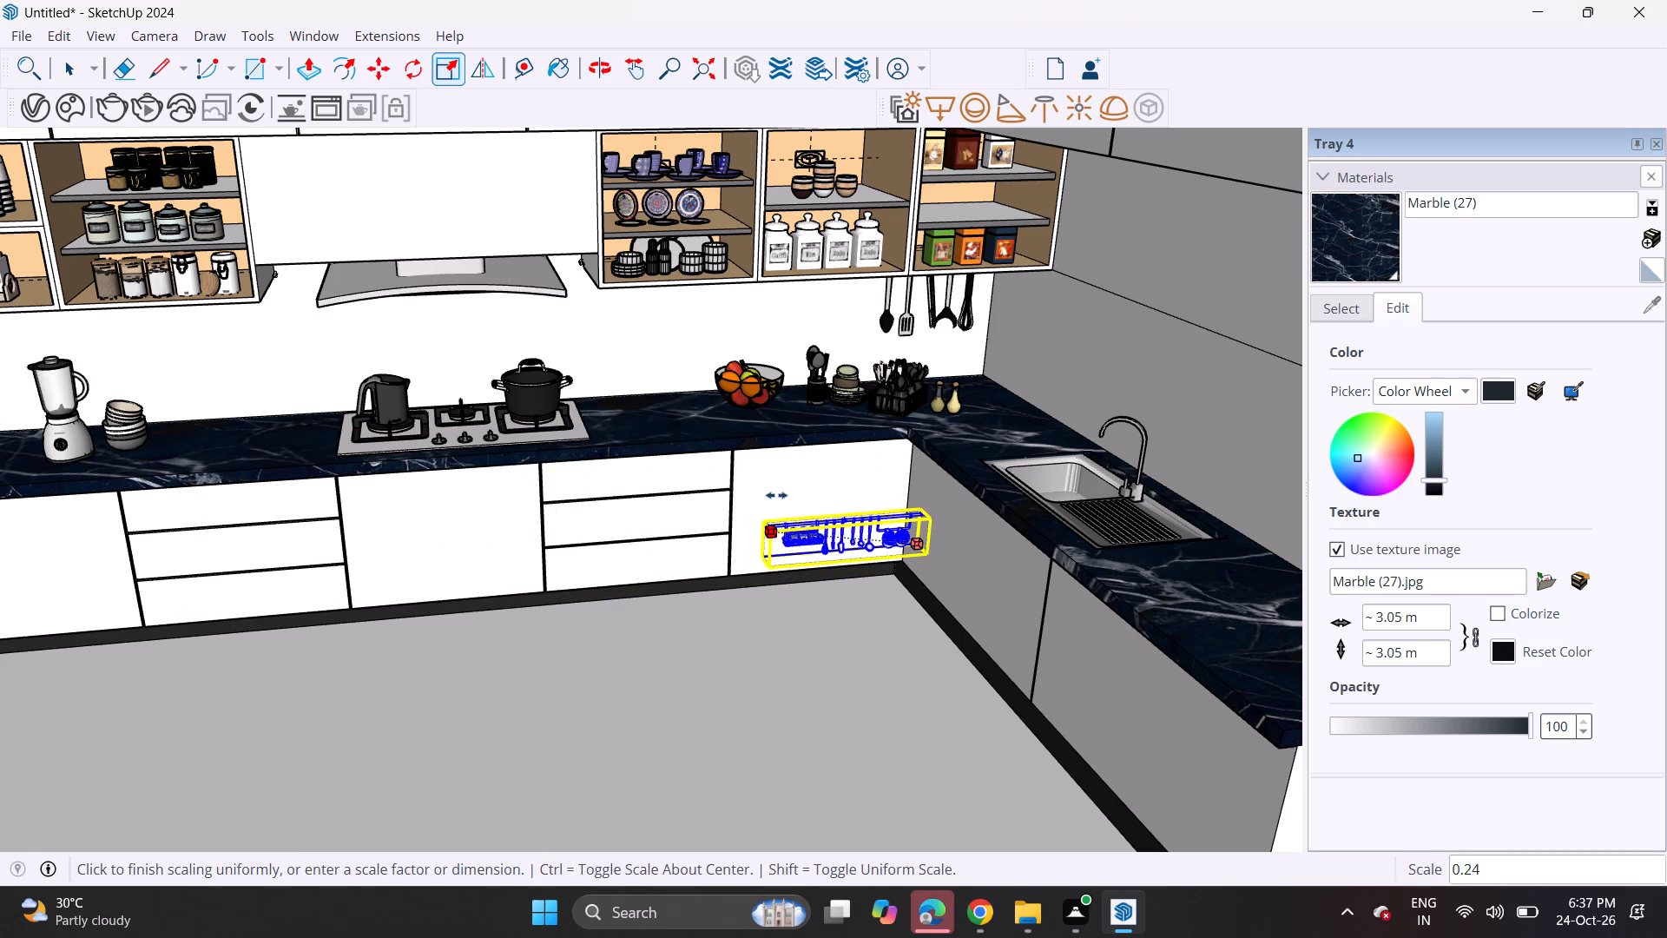
Move the scaled rail with jars and plants up onto the backsplash, between the hob and the existing utensil rail.
middle_click_drag(996, 576, 955, 515)
scroll(880, 529, "up", 2)
scroll(868, 502, "down", 1)
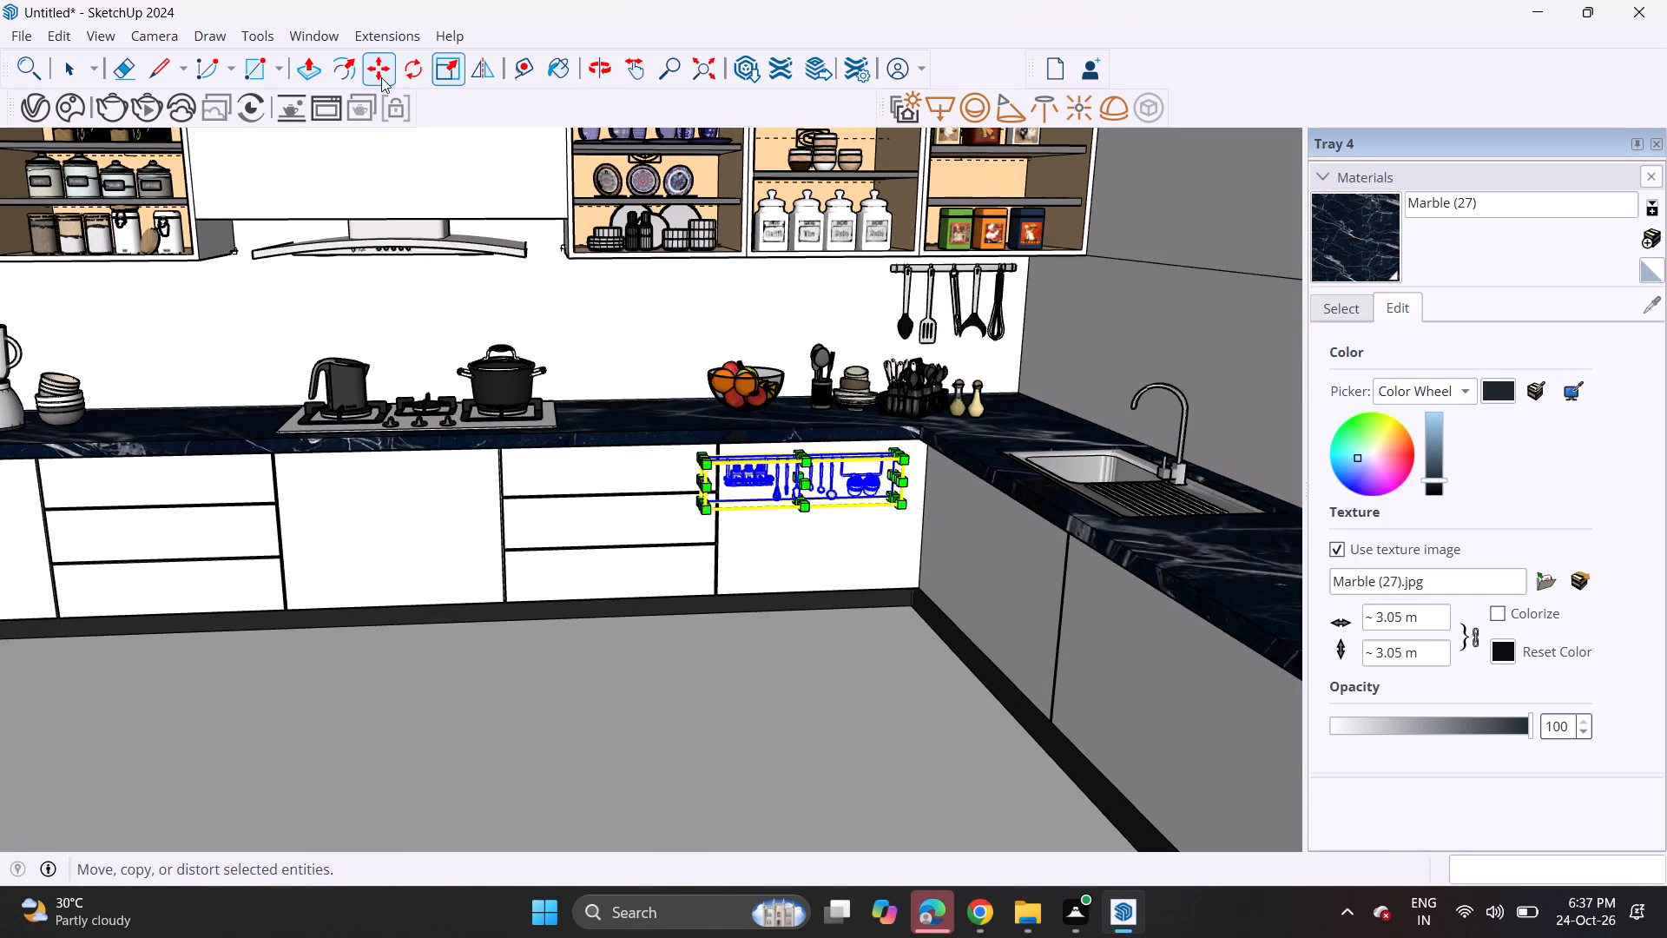
left_click(381, 77)
left_click(890, 446)
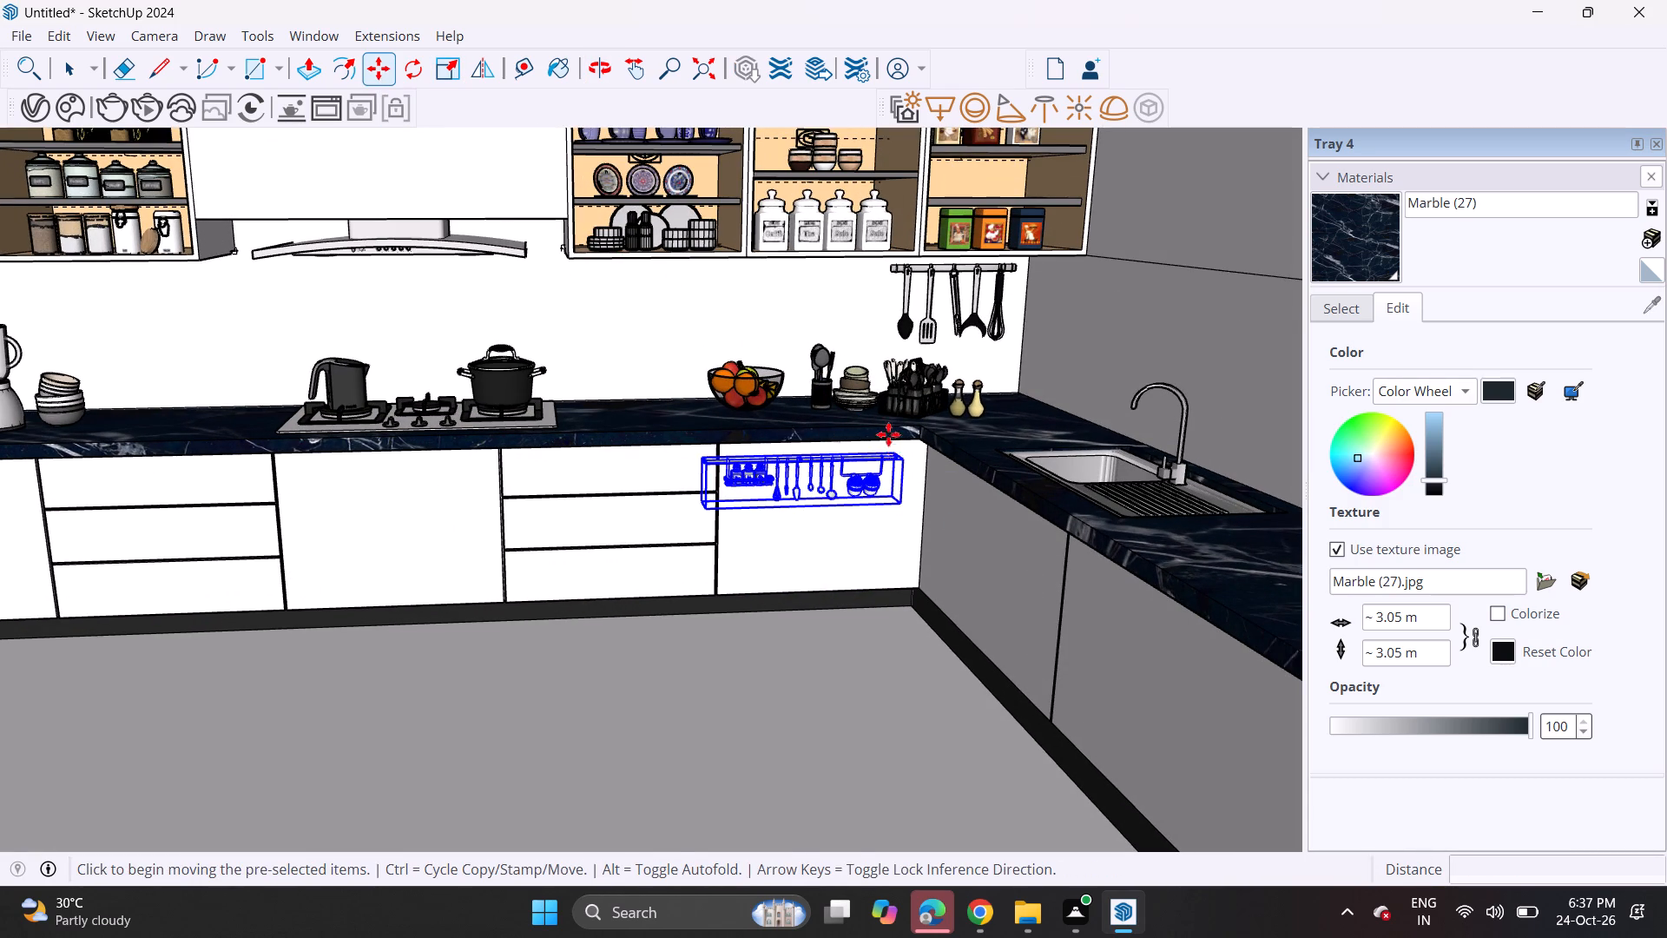
middle_click_drag(875, 281, 1068, 327)
scroll(834, 269, "up", 3)
scroll(834, 269, "down", 1)
scroll(827, 261, "up", 1)
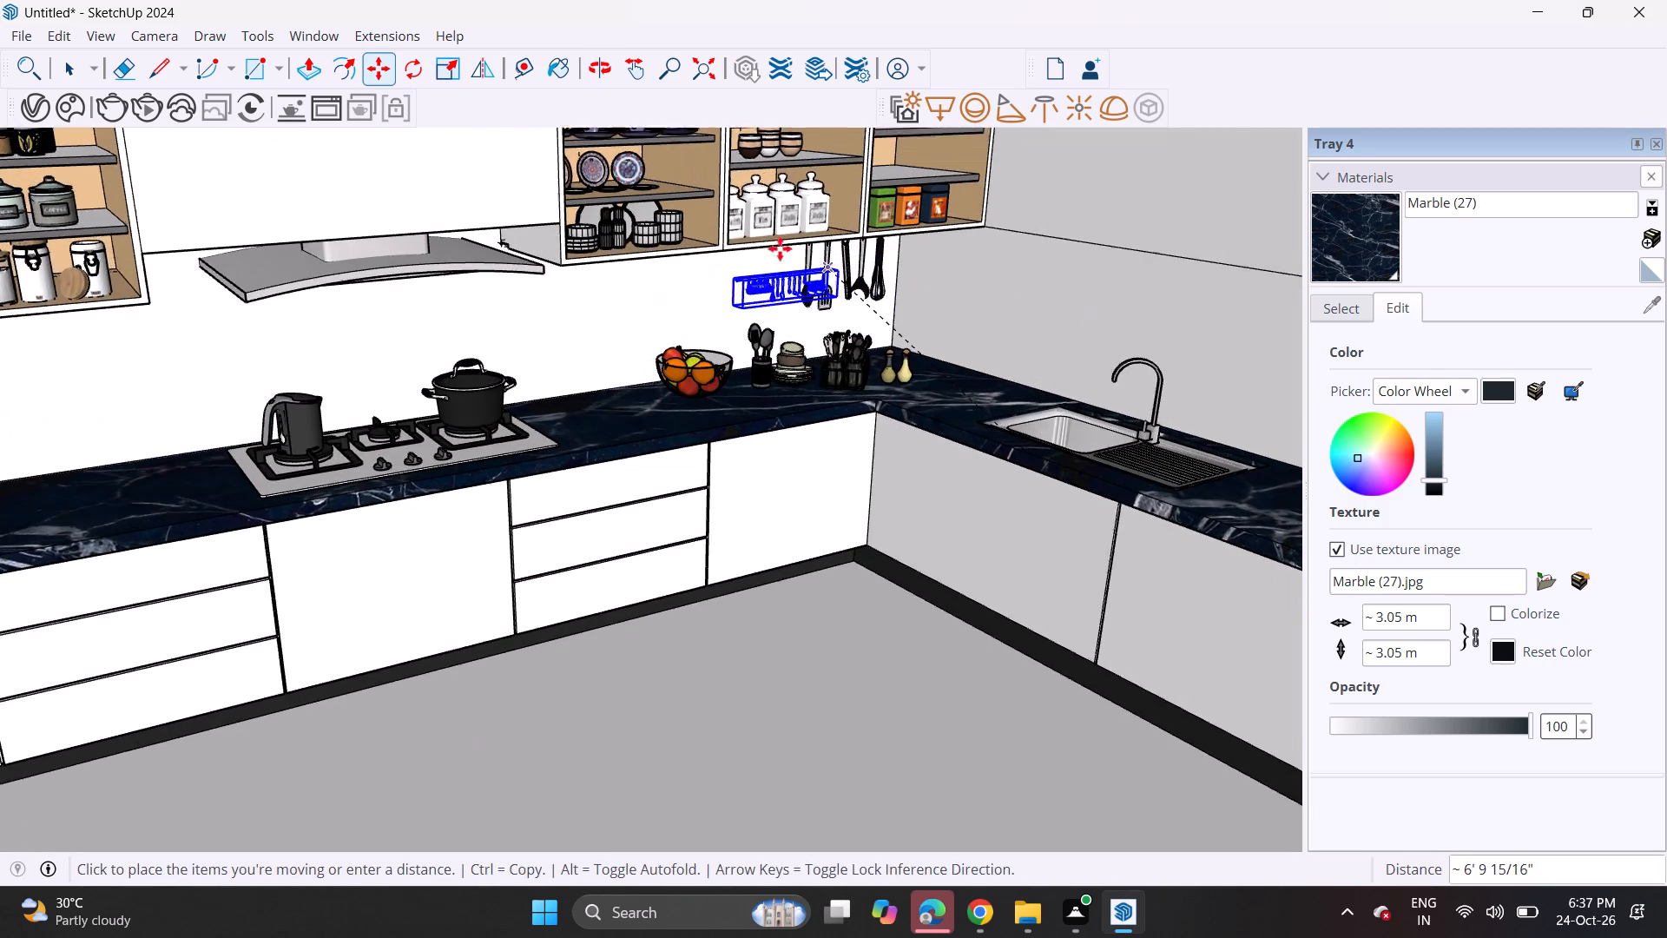
scroll(765, 243, "up", 4)
middle_click_drag(774, 217, 754, 162)
scroll(773, 212, "up", 1)
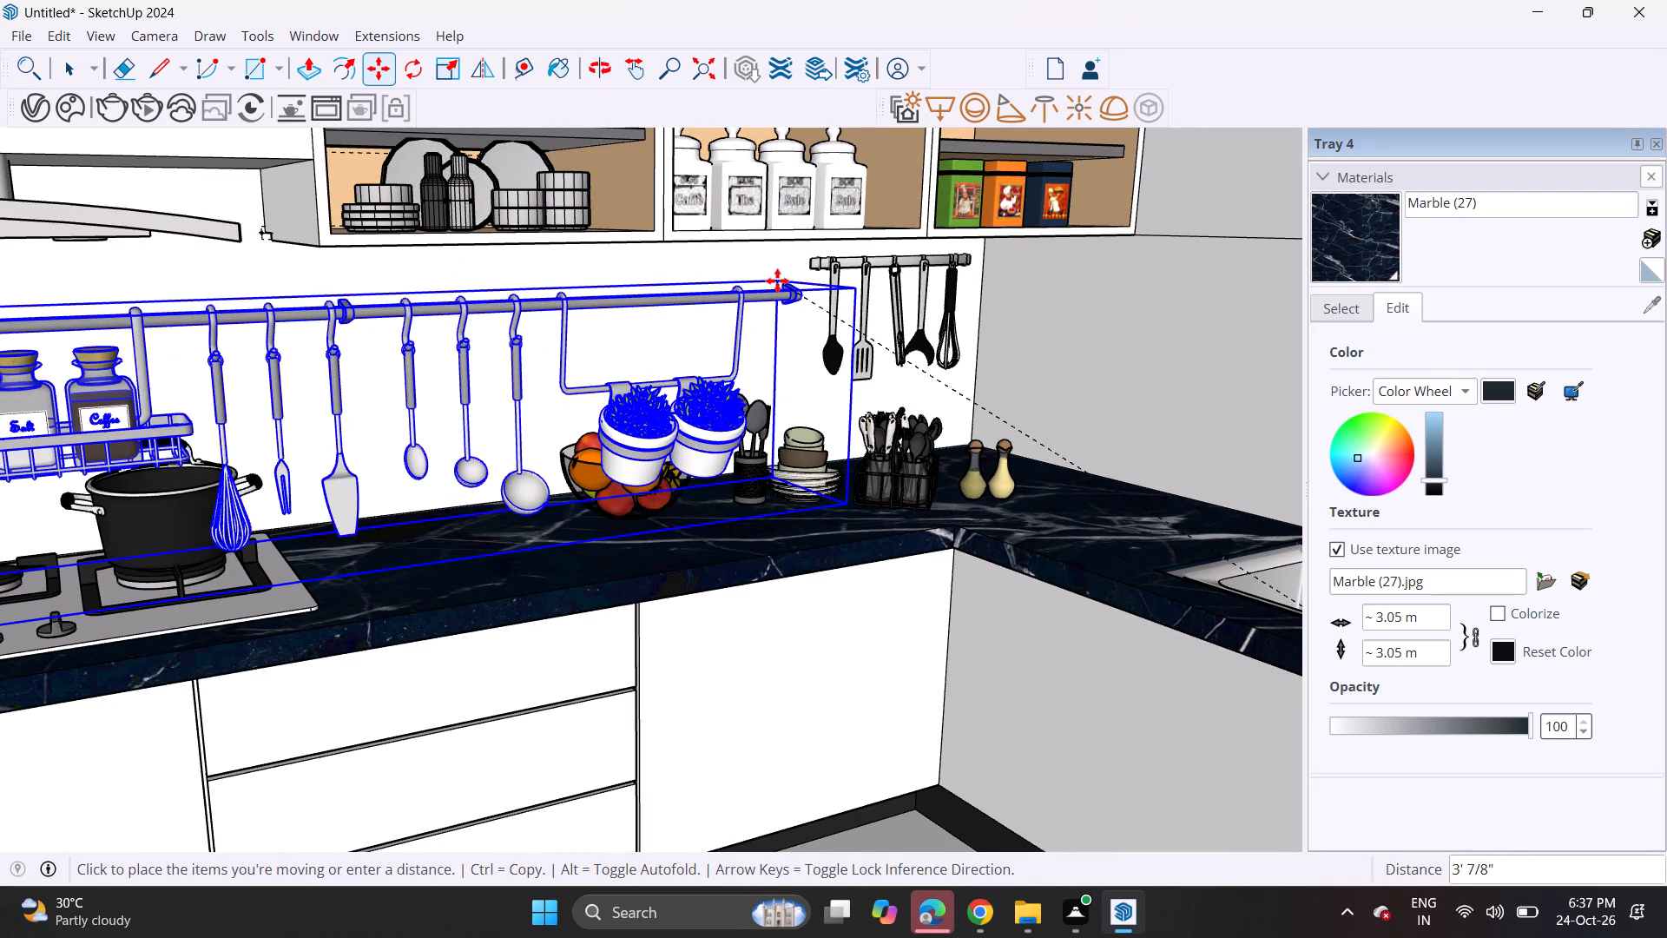
left_click(776, 290)
Enlarge the rail with jars and plants uniformly by about 1.6 to suit the neighbouring utensil rail.
scroll(656, 340, "up", 5)
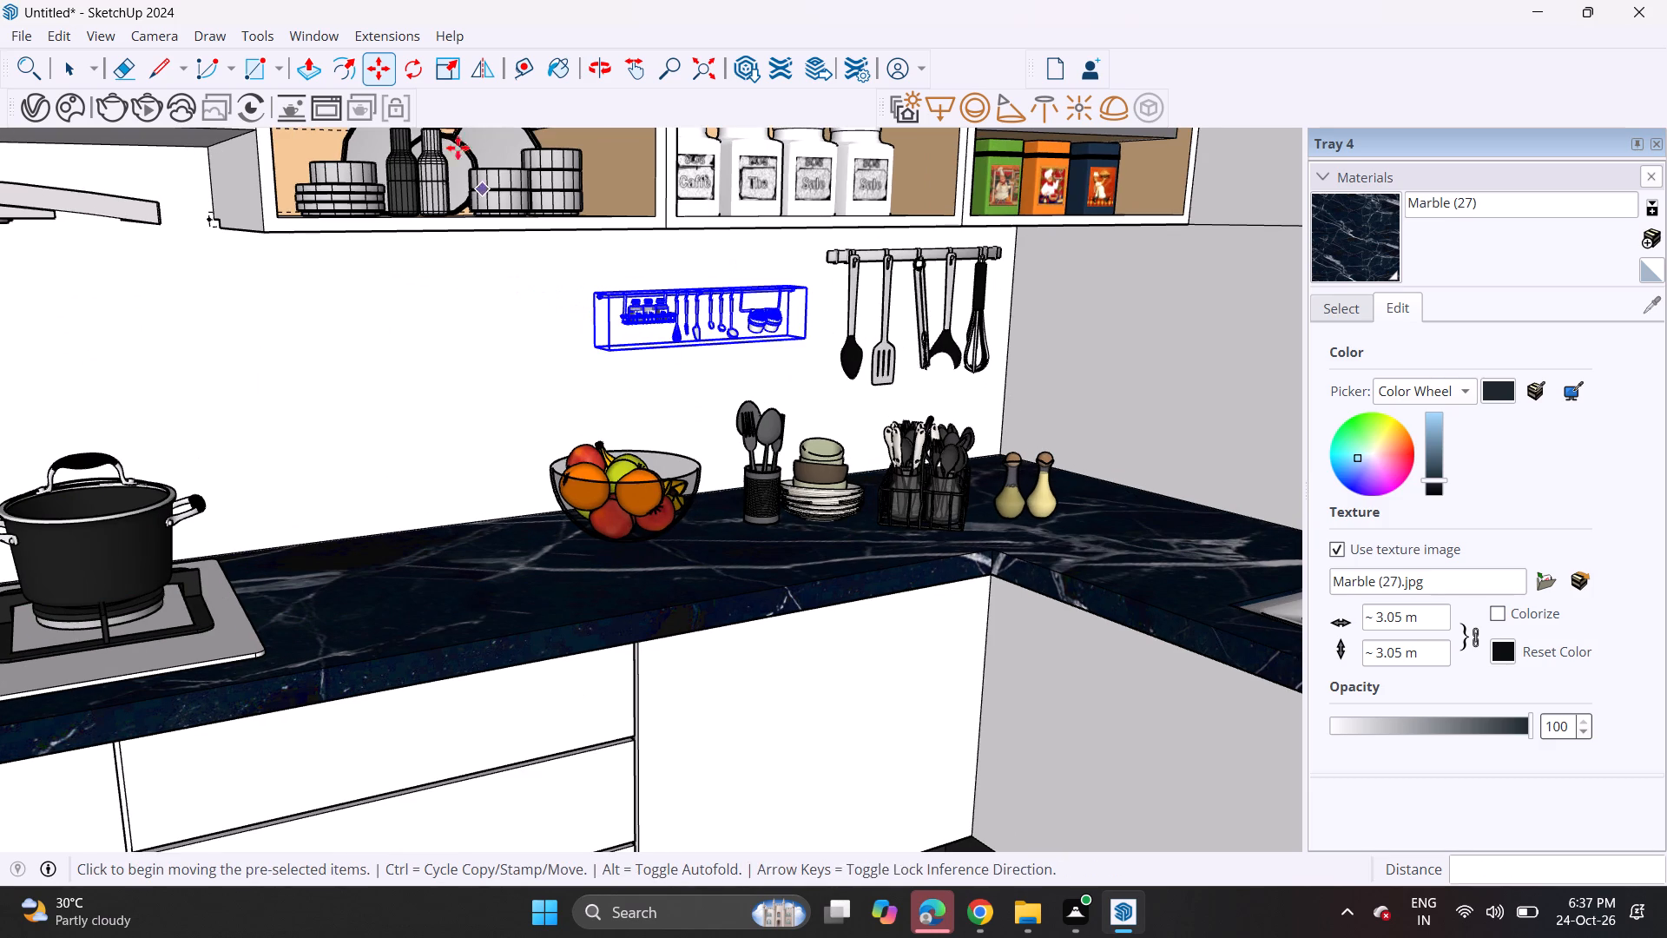
left_click(443, 83)
scroll(600, 254, "up", 4)
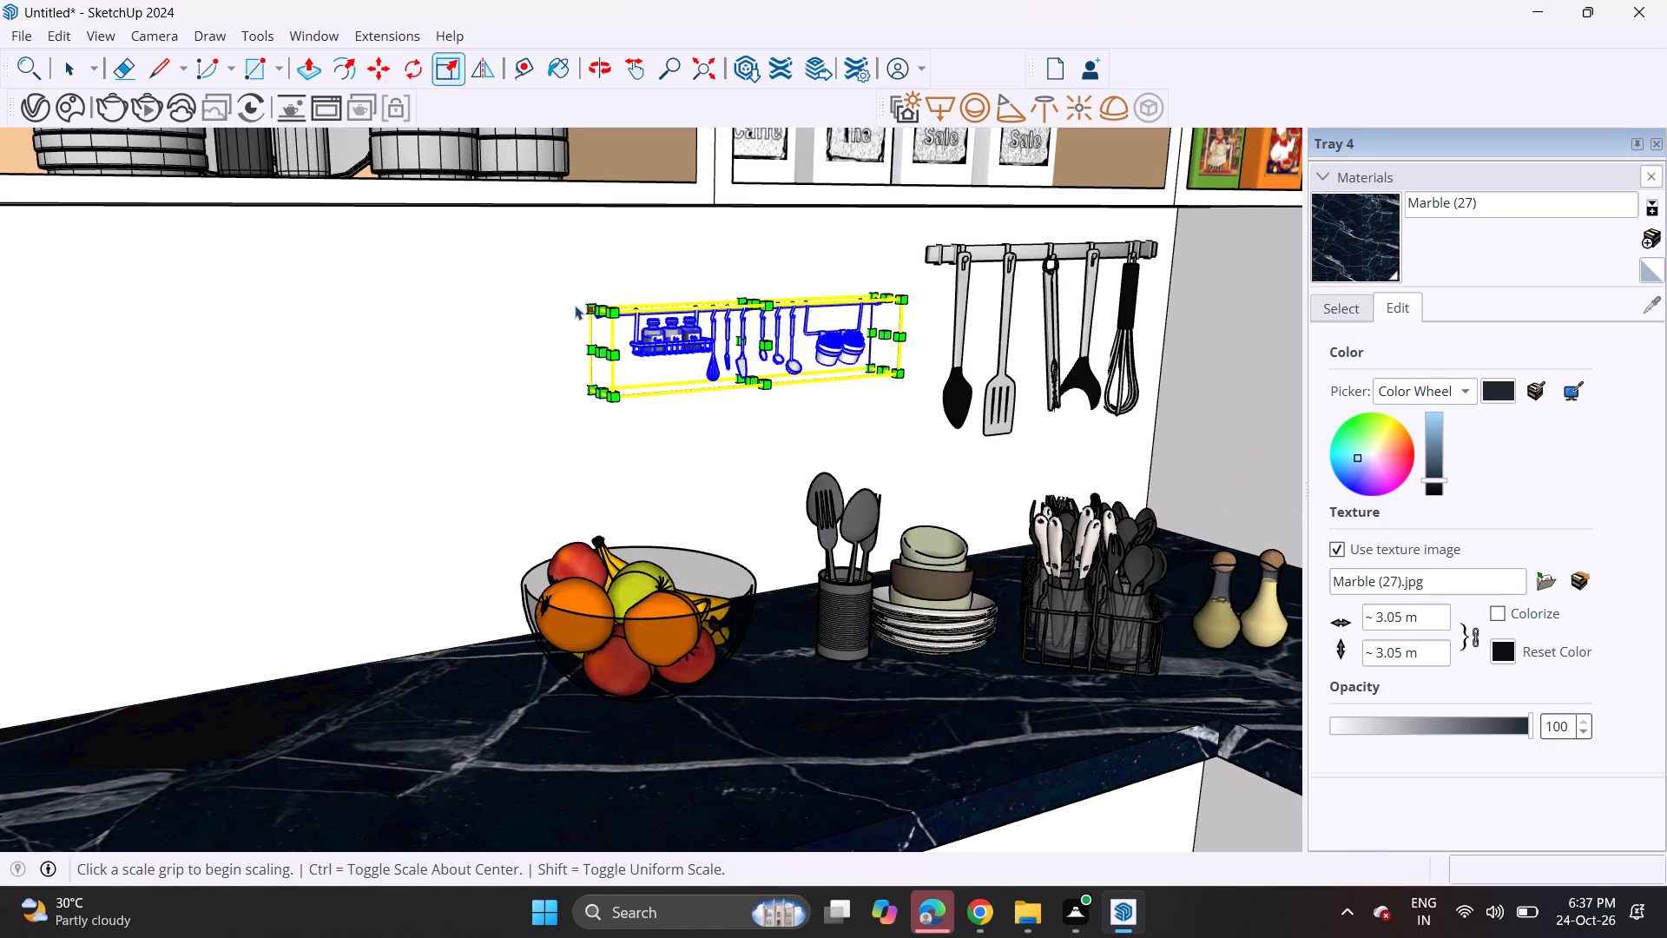
left_click(587, 308)
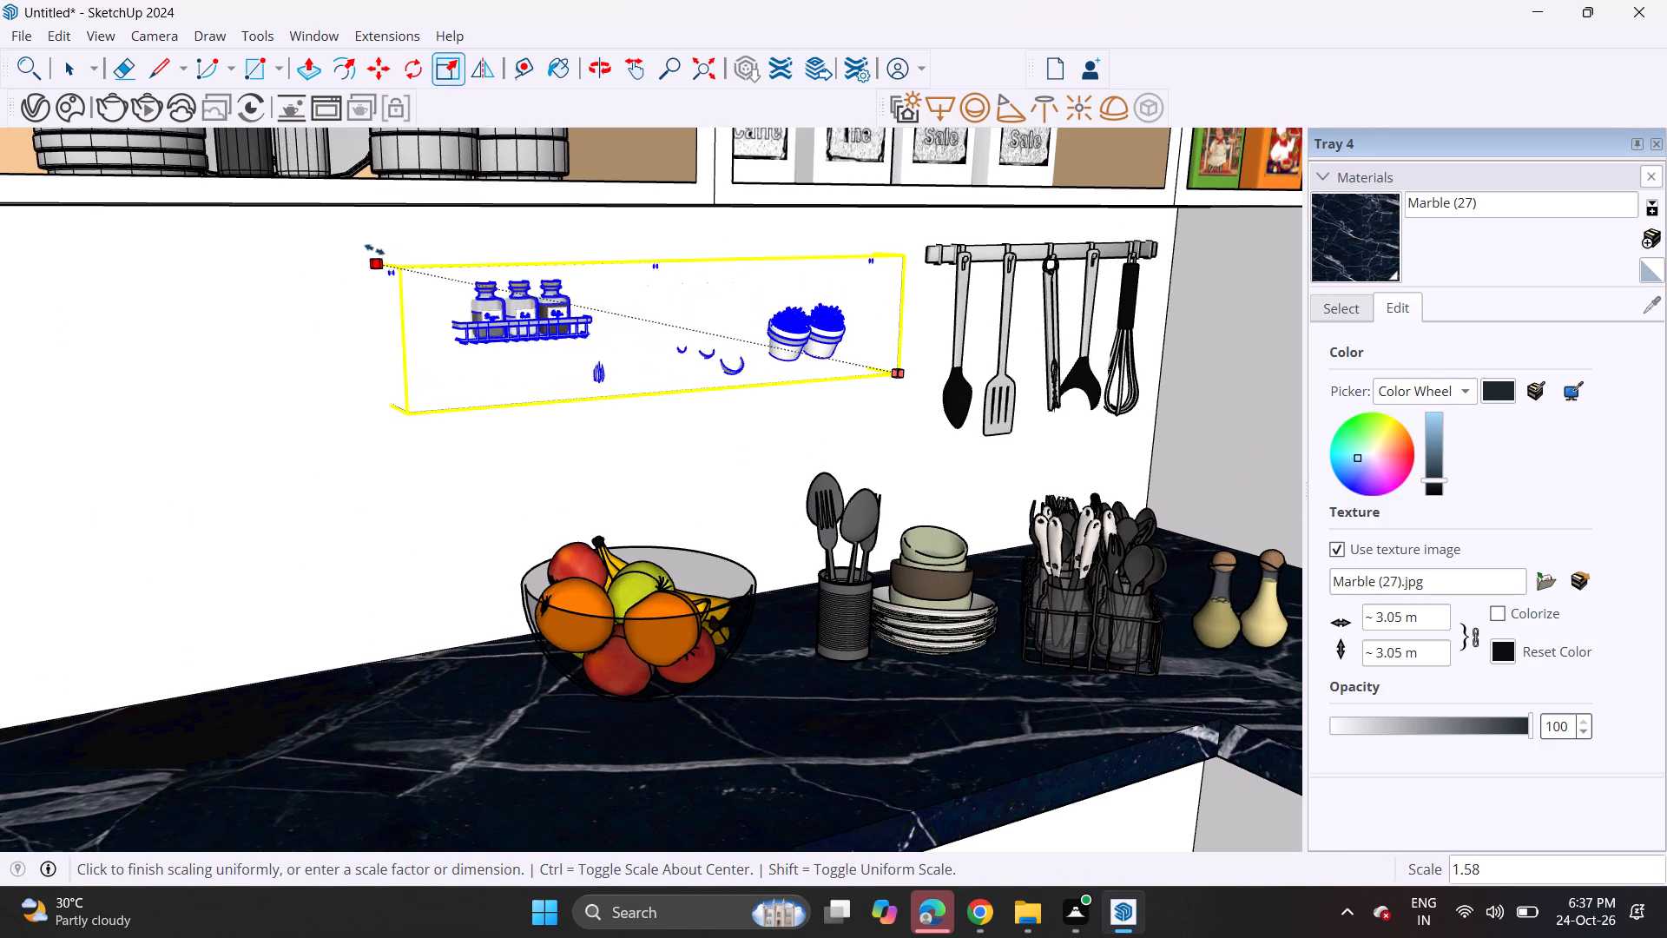
left_click(353, 248)
Move the enlarged rail about 6 inches out from the wall along the green axis, clear of the backsplash surface.
left_click(374, 82)
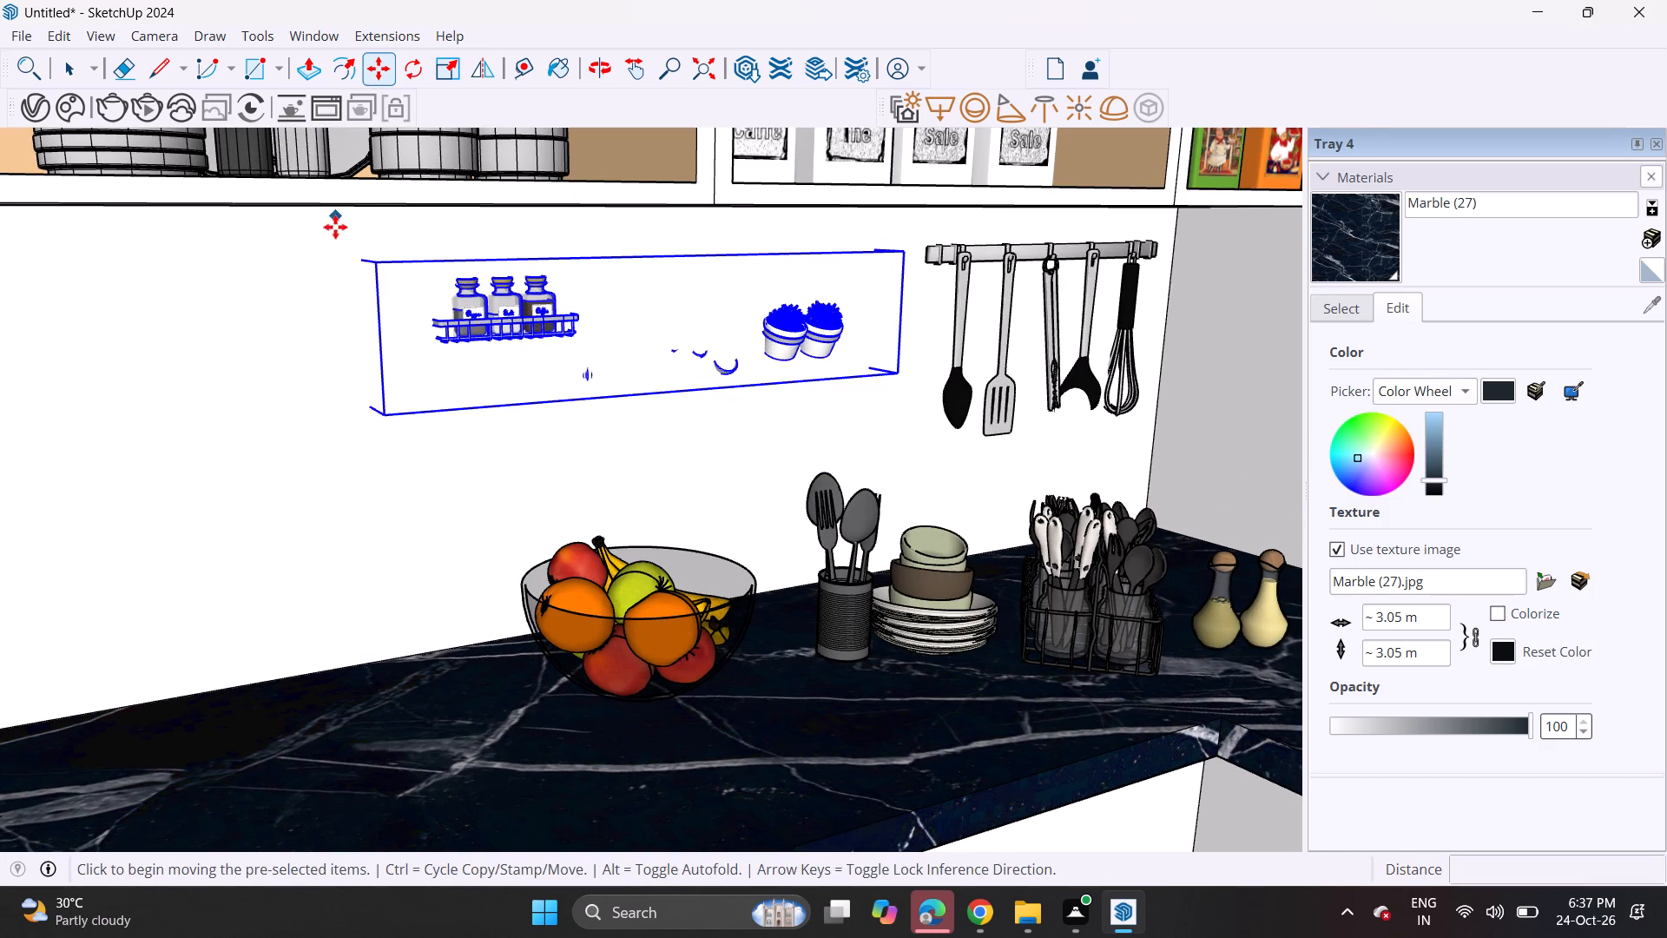
left_click(336, 259)
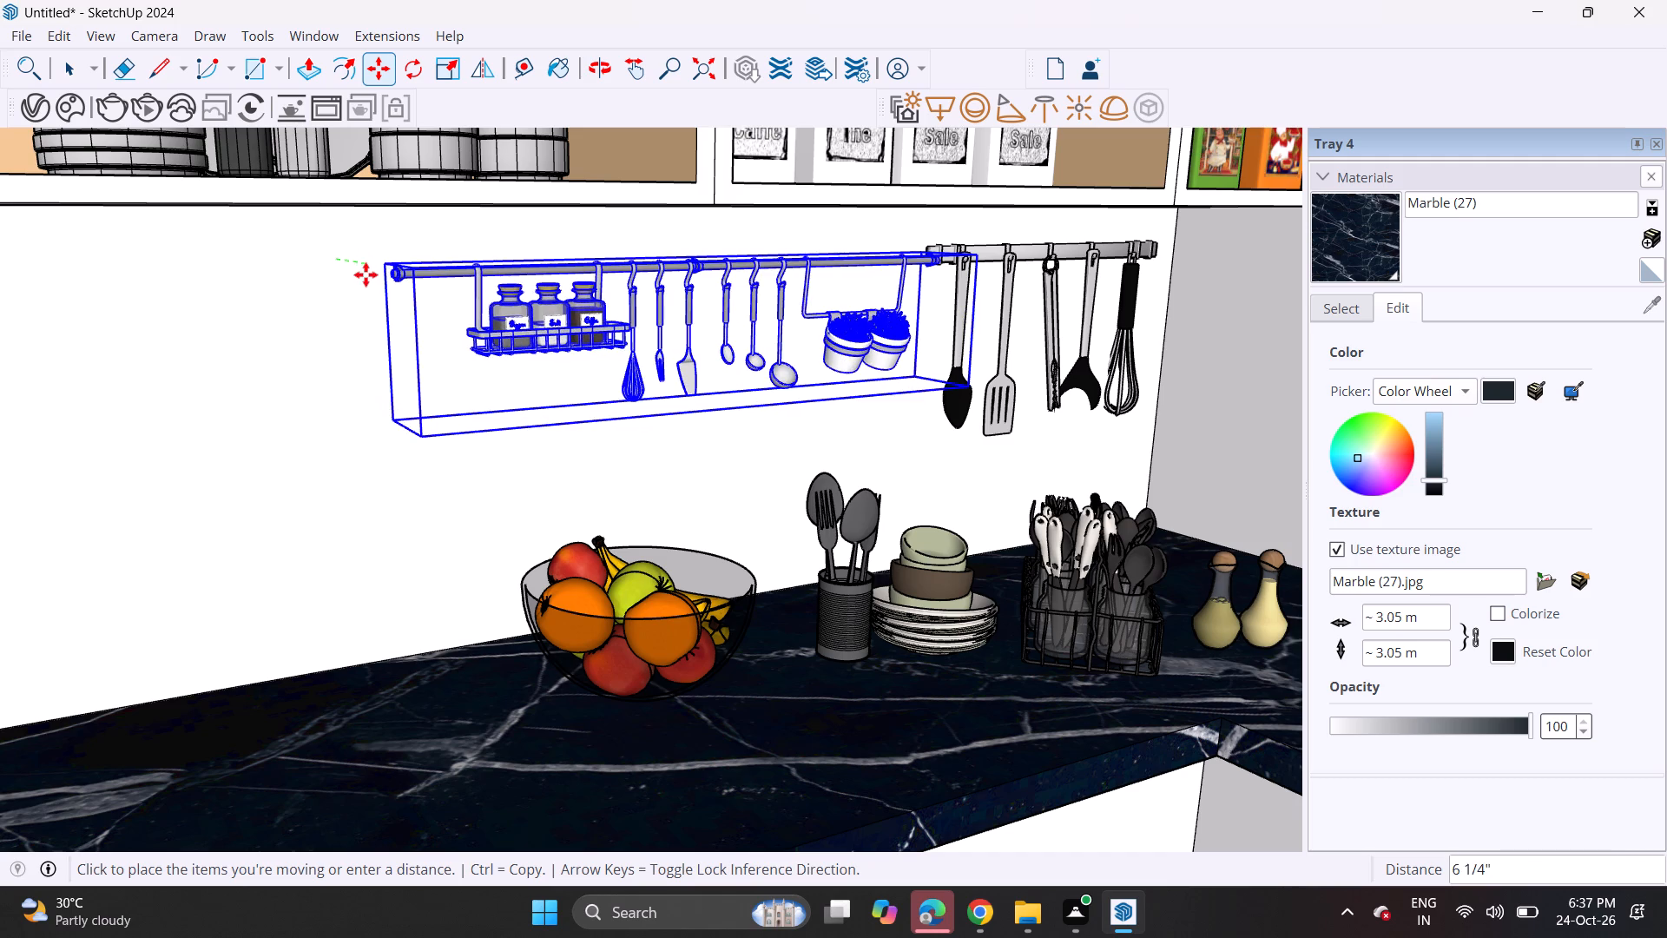
left_click(369, 274)
middle_click_drag(752, 263, 607, 240)
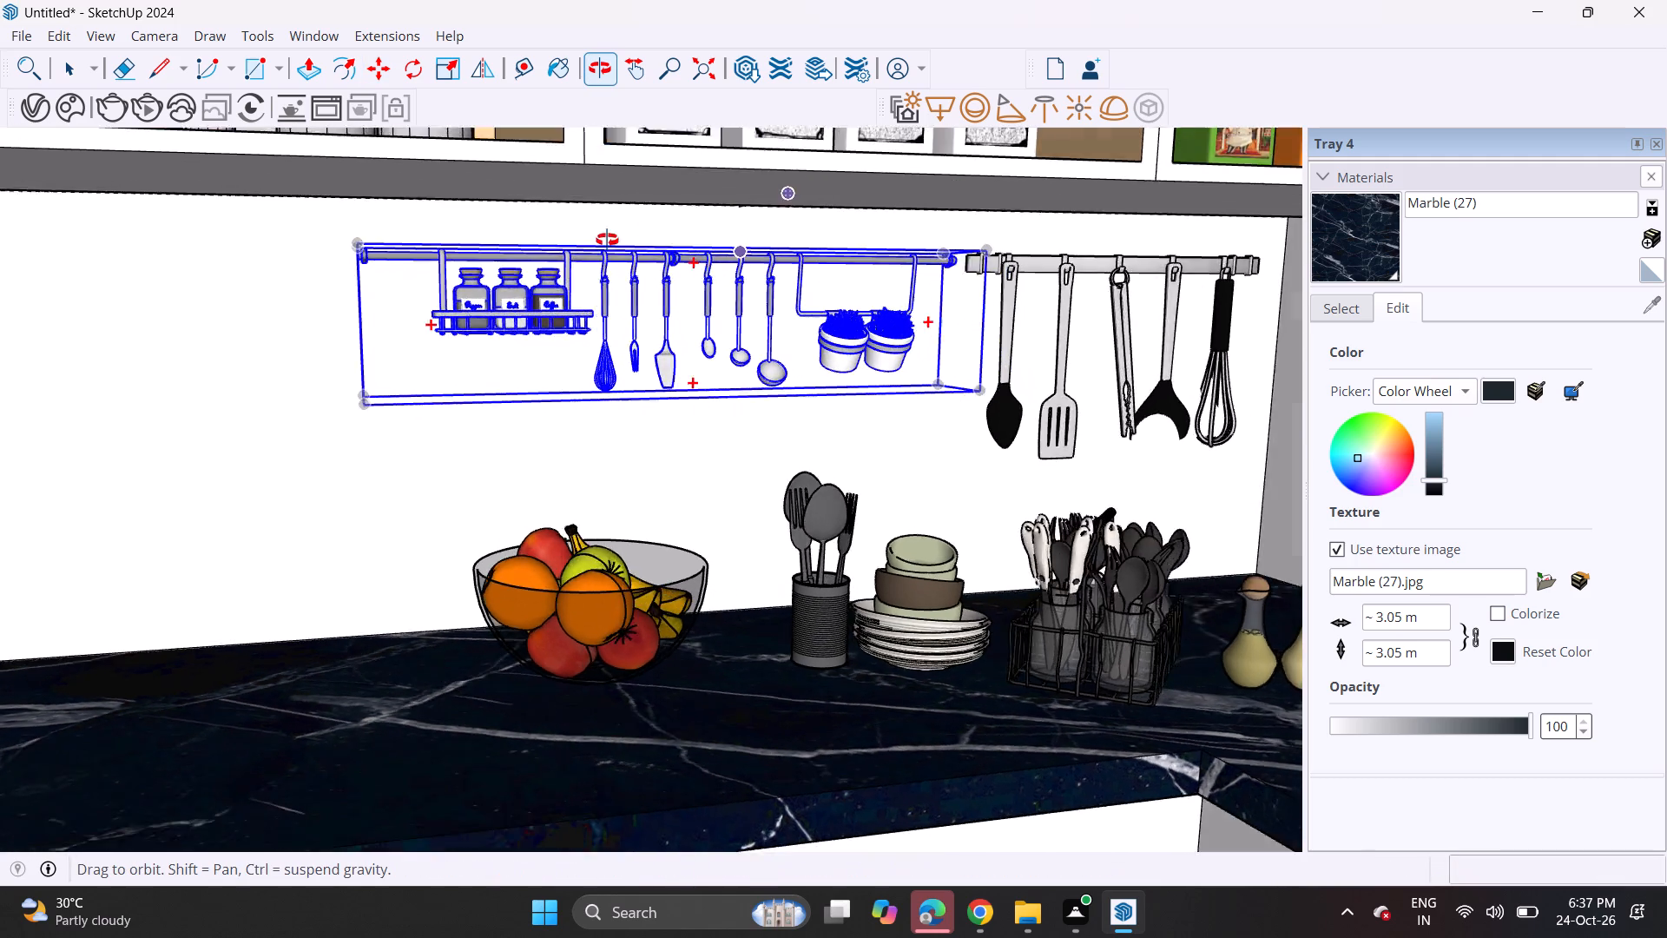
middle_click_drag(607, 240, 238, 254)
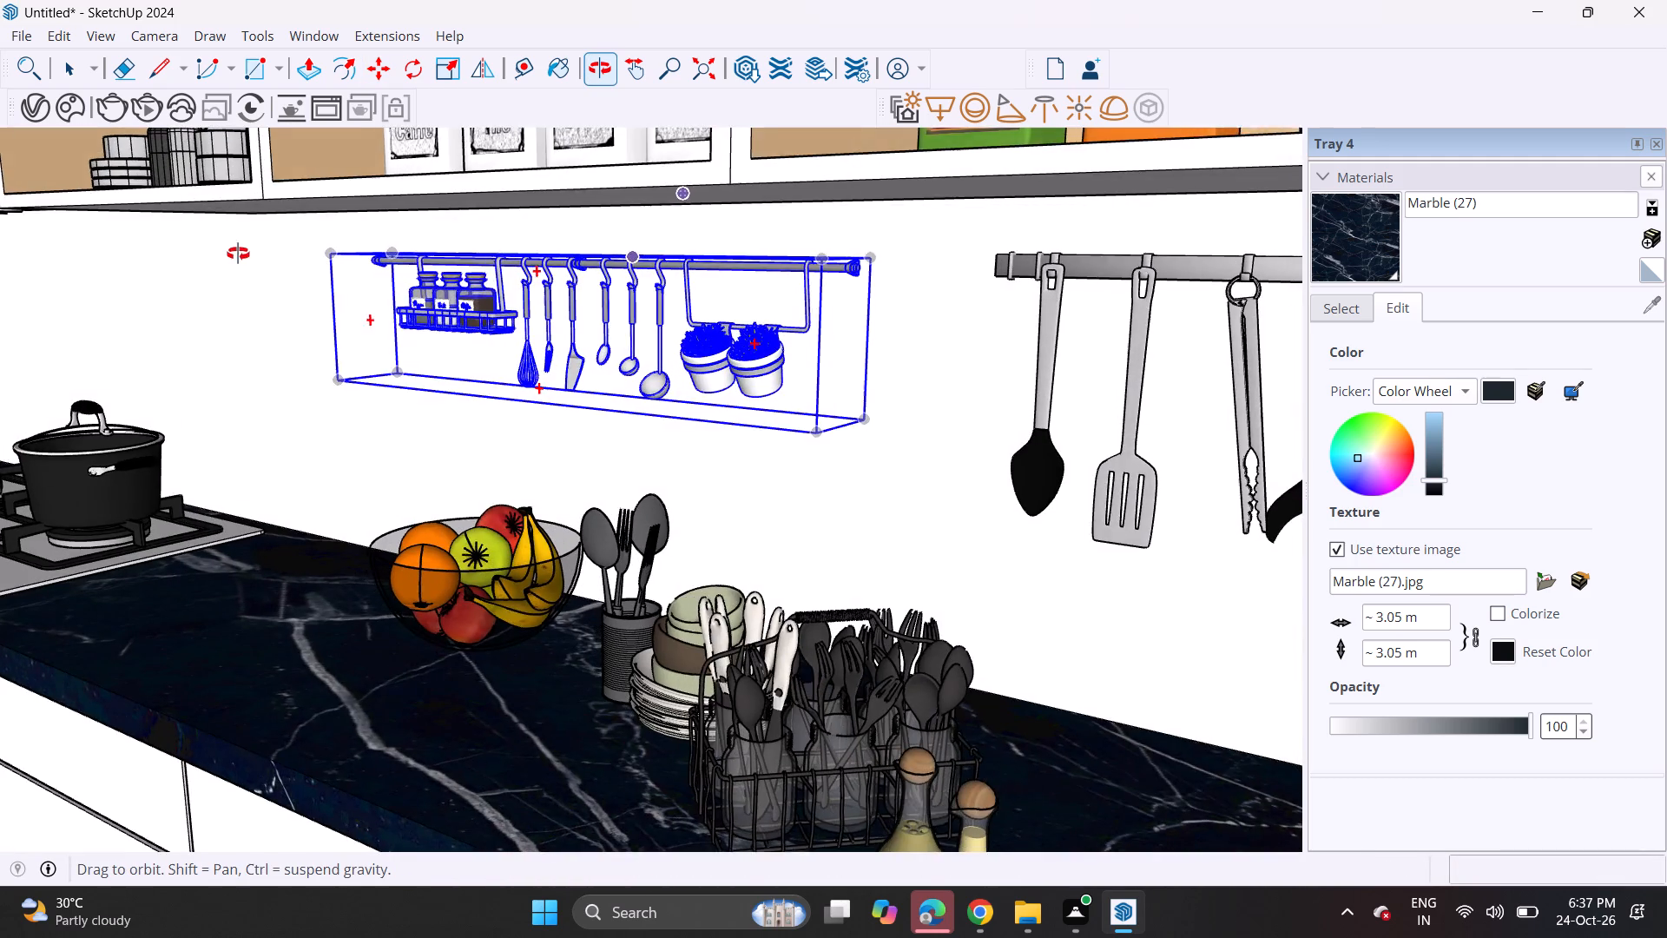
Move the rail with jars and plants sideways along the backsplash, closer to the neighbouring utensil rail.
middle_click_drag(238, 254, 238, 255)
scroll(824, 299, "up", 8)
middle_click_drag(864, 273, 721, 281)
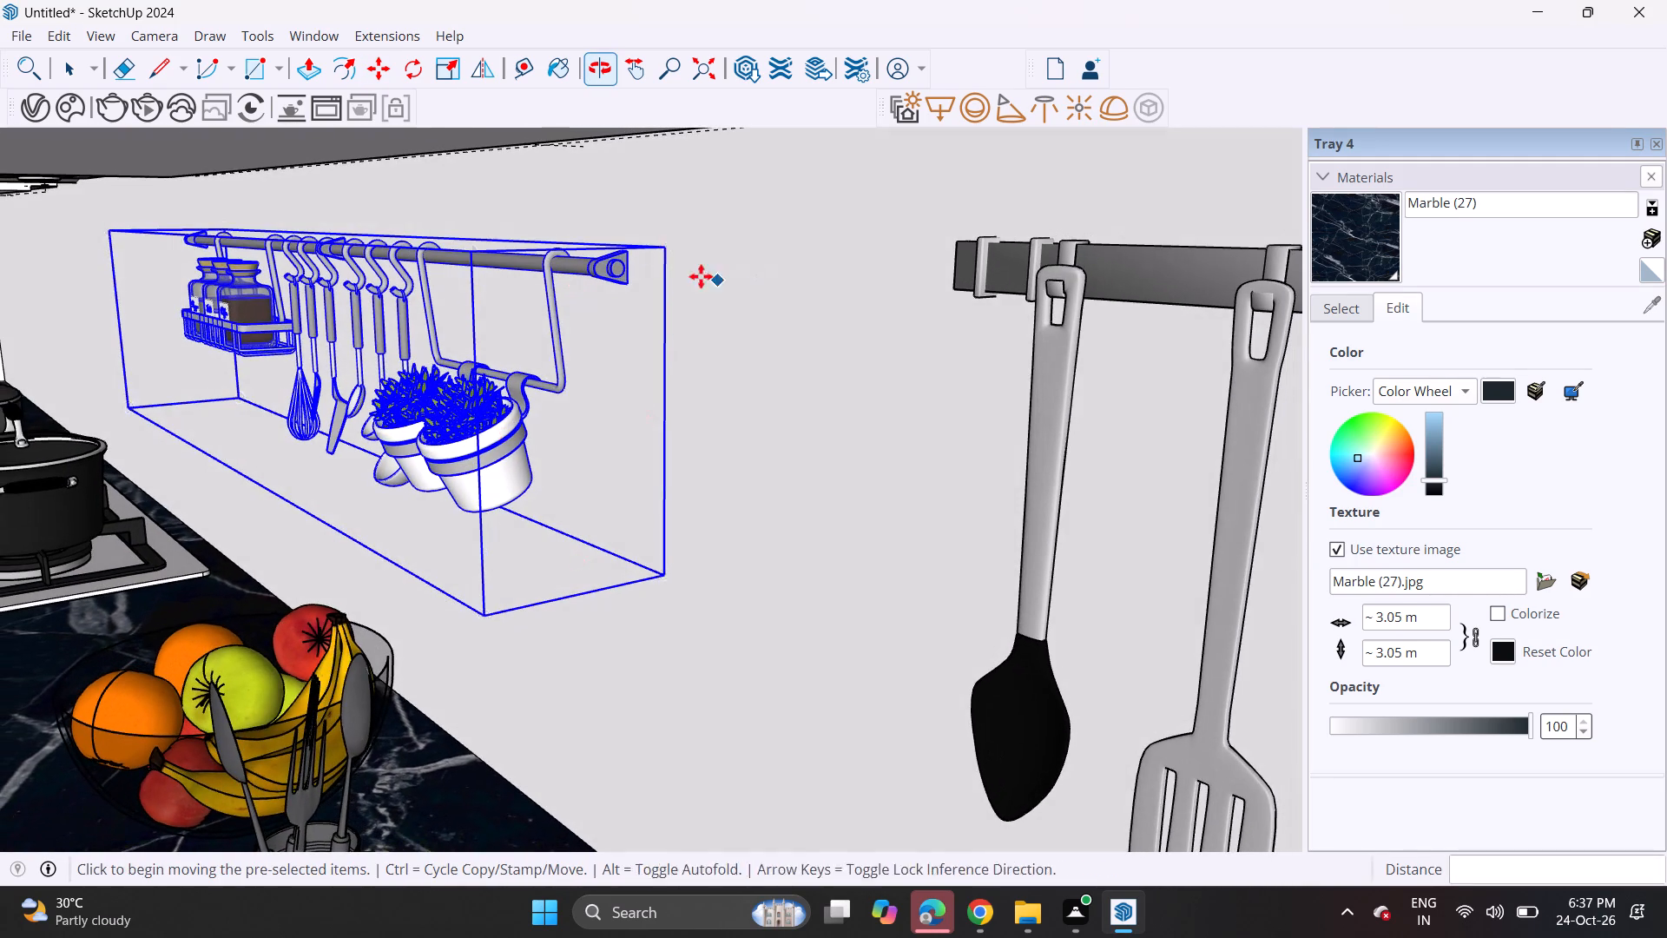
left_click(666, 248)
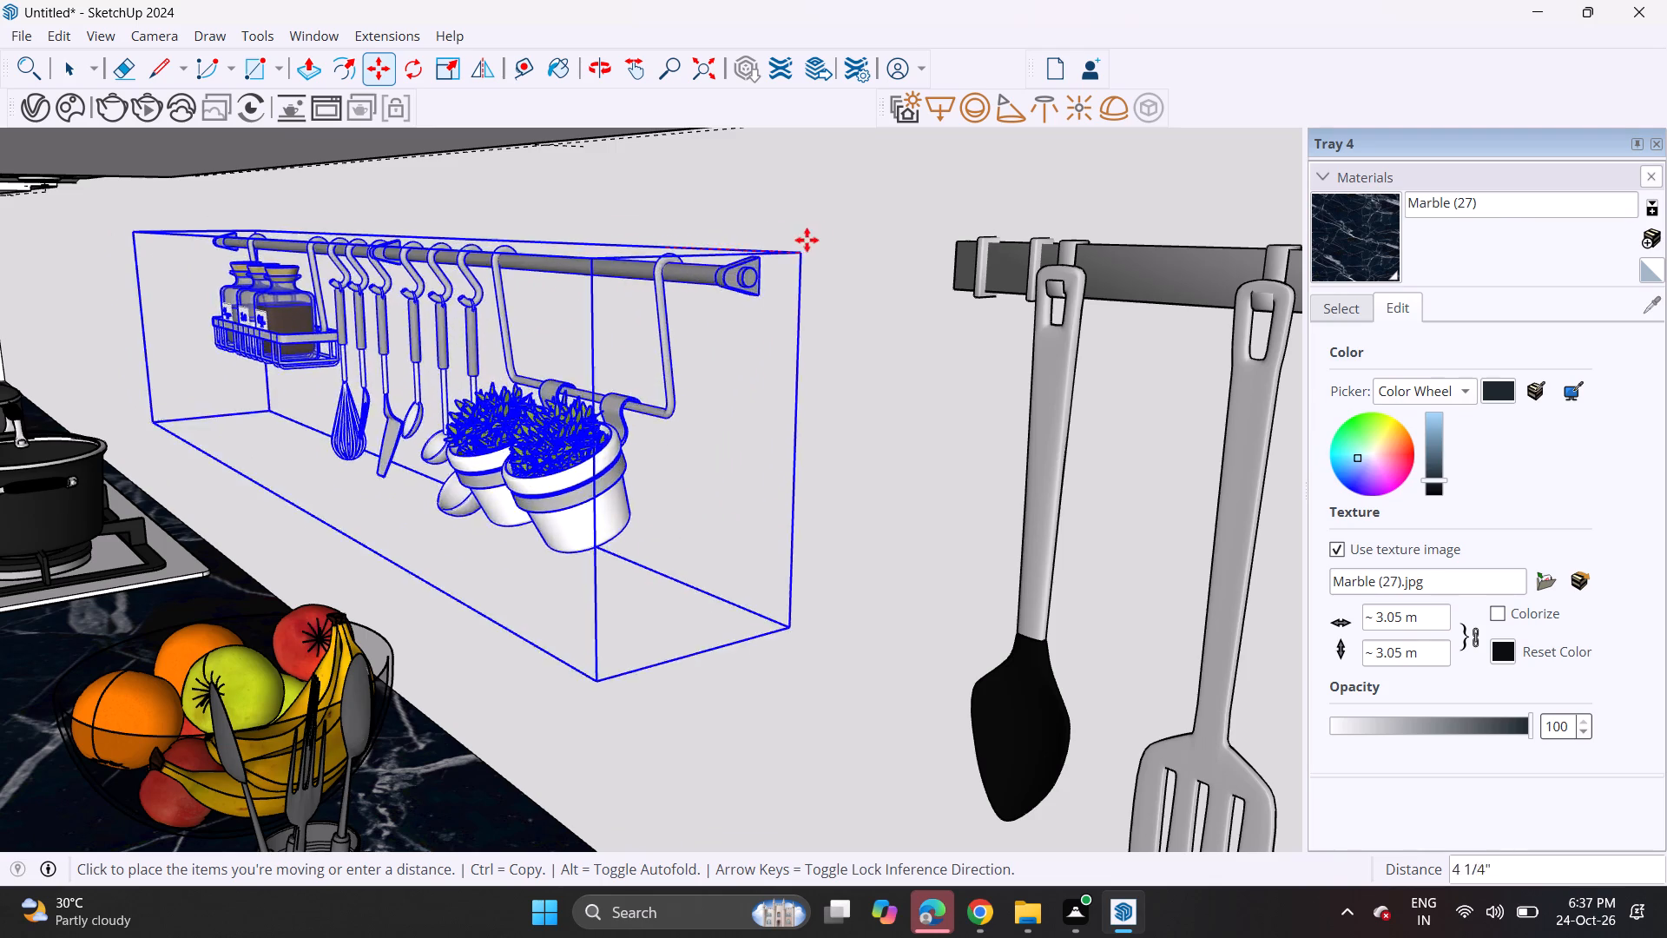
left_click(847, 228)
middle_click_drag(636, 379, 952, 344)
scroll(912, 337, "down", 5)
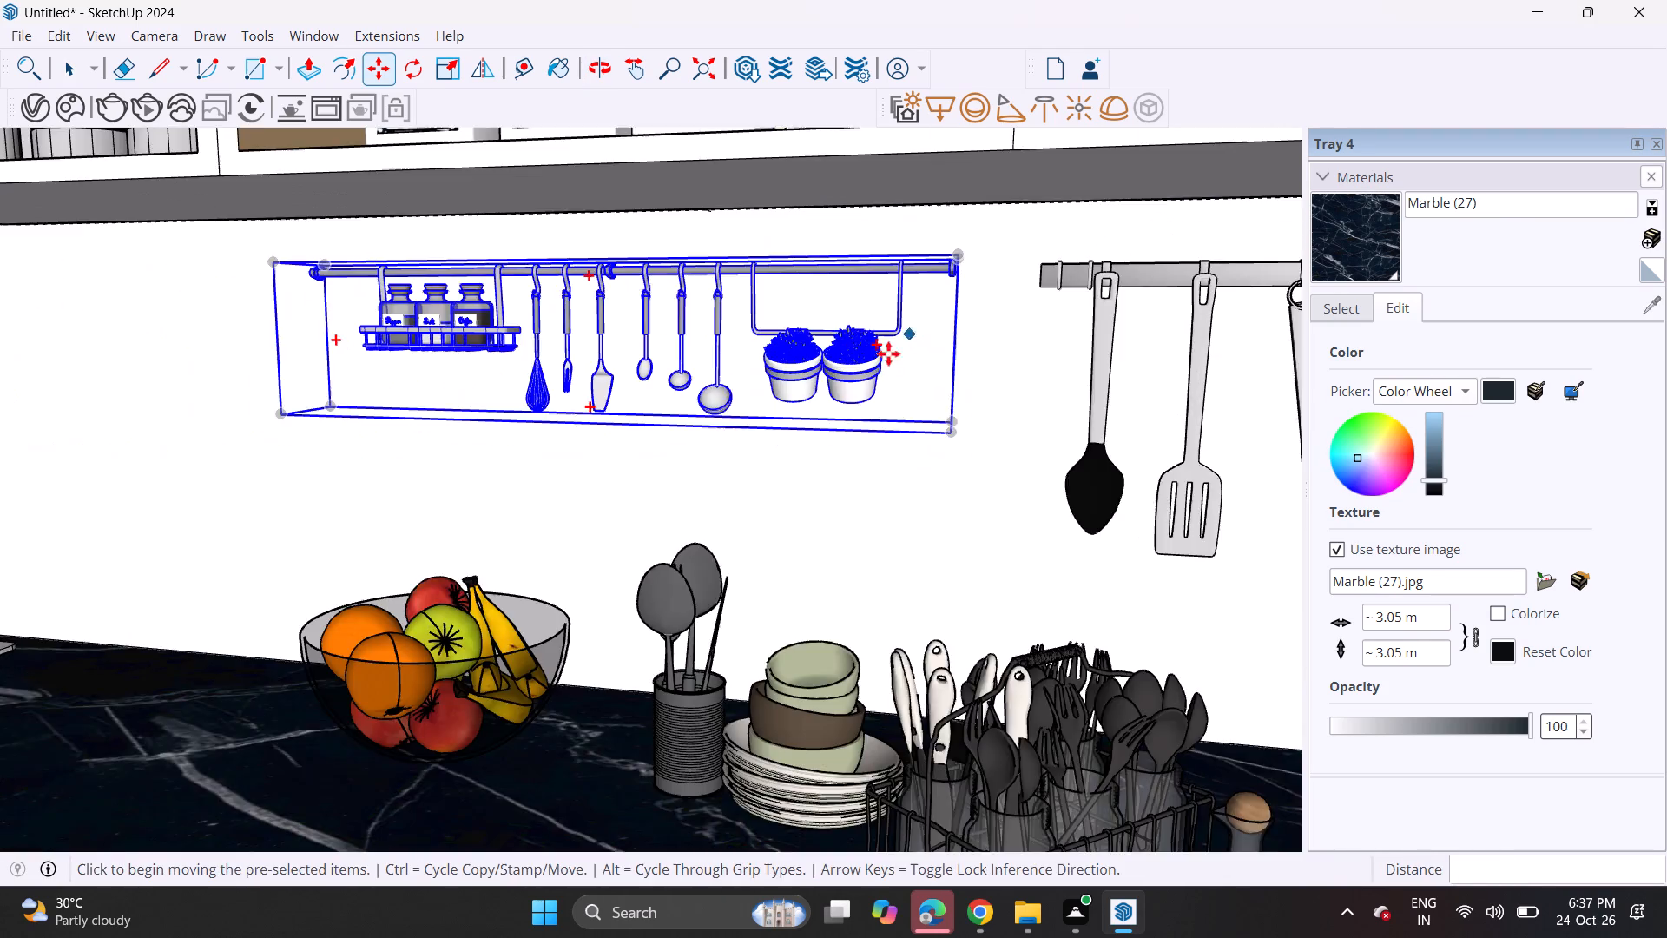
middle_click_drag(712, 400, 819, 377)
scroll(819, 377, "down", 10)
scroll(819, 377, "up", 1)
middle_click_drag(783, 424, 839, 483)
key("space")
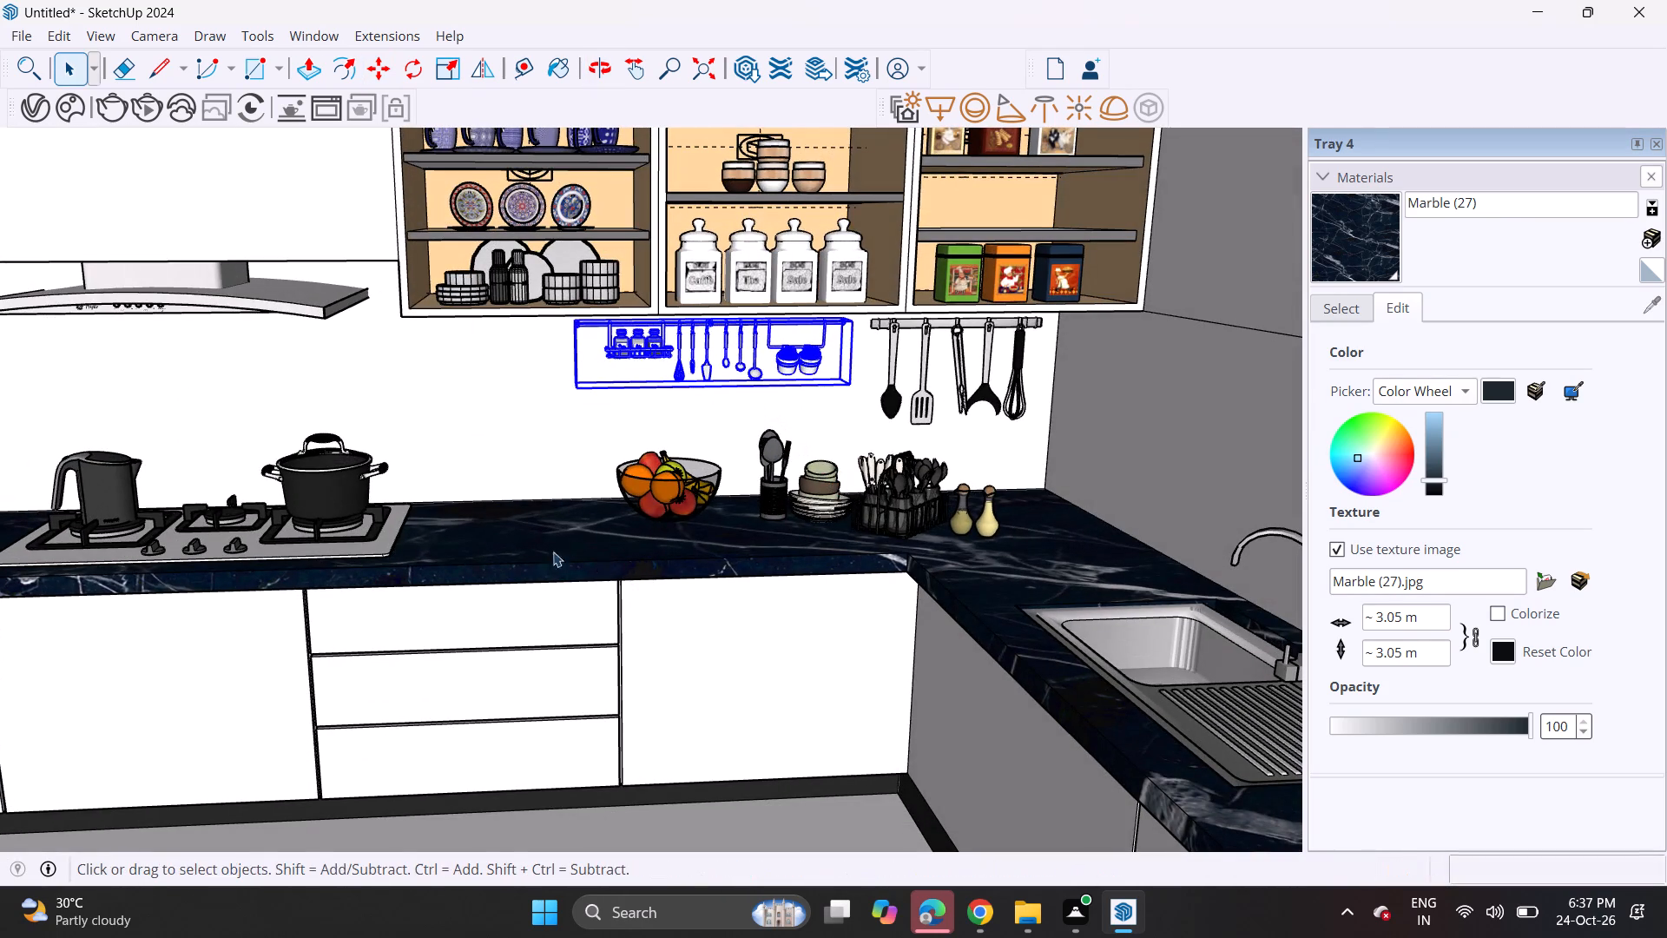
left_click(484, 470)
Import the PLATE model from the Downloads folder and place the plate rack near the kitchen corner by the sink.
scroll(504, 492, "down", 4)
middle_click_drag(613, 545, 744, 574)
middle_click_drag(743, 571, 738, 488)
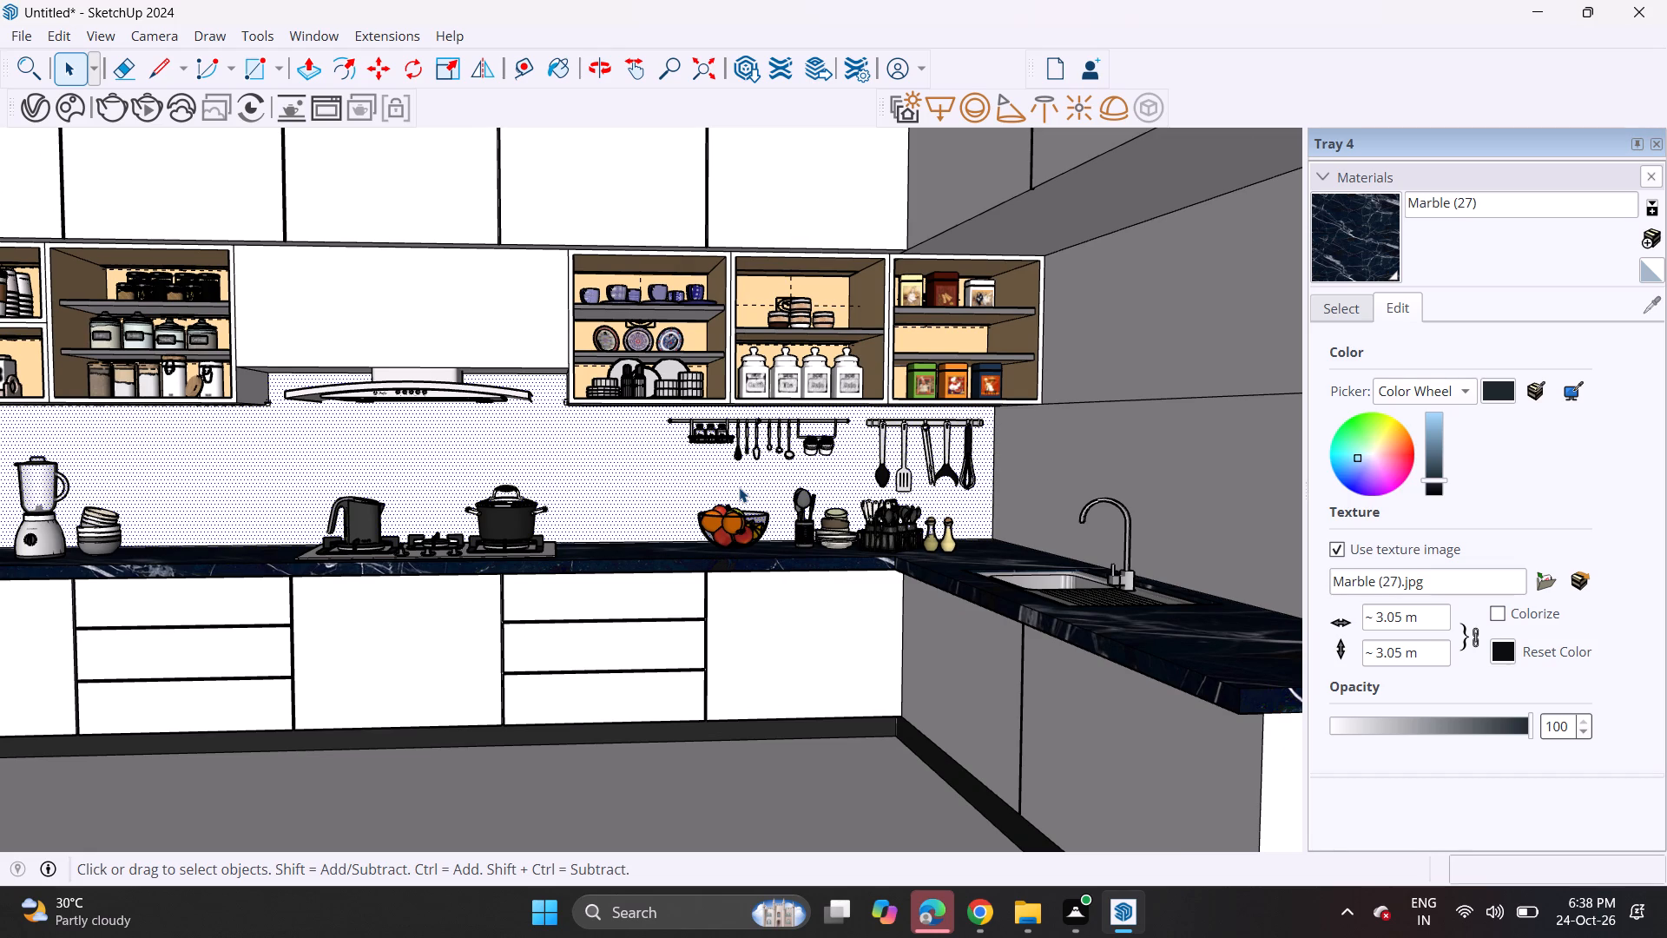
left_click(16, 31)
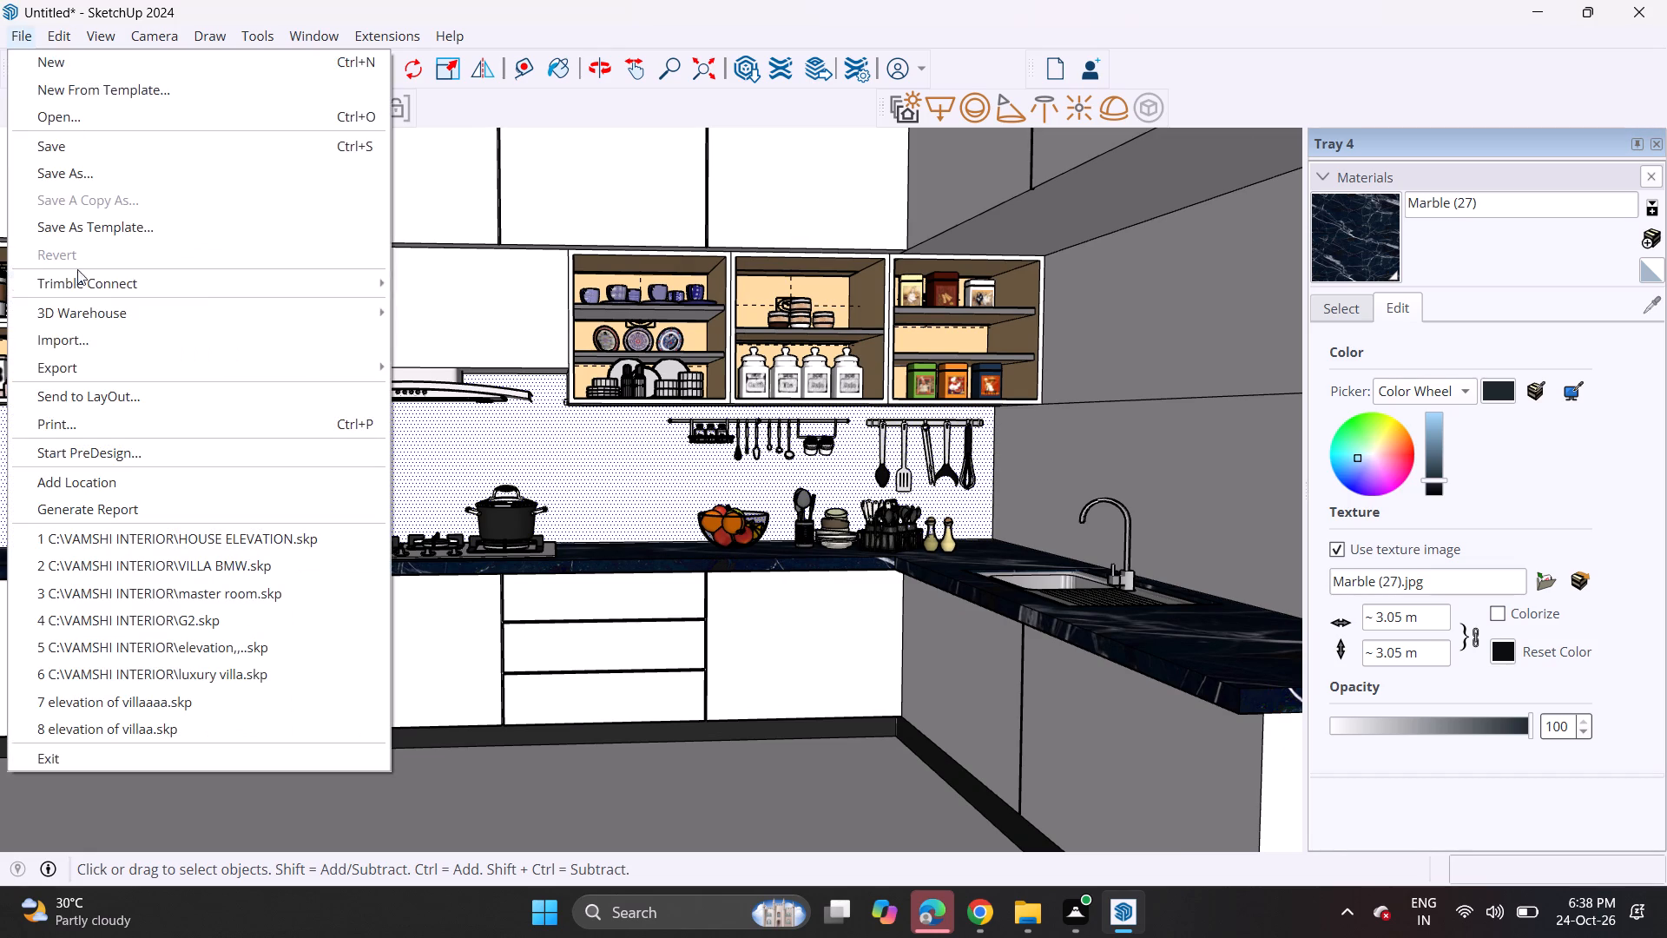
left_click(89, 333)
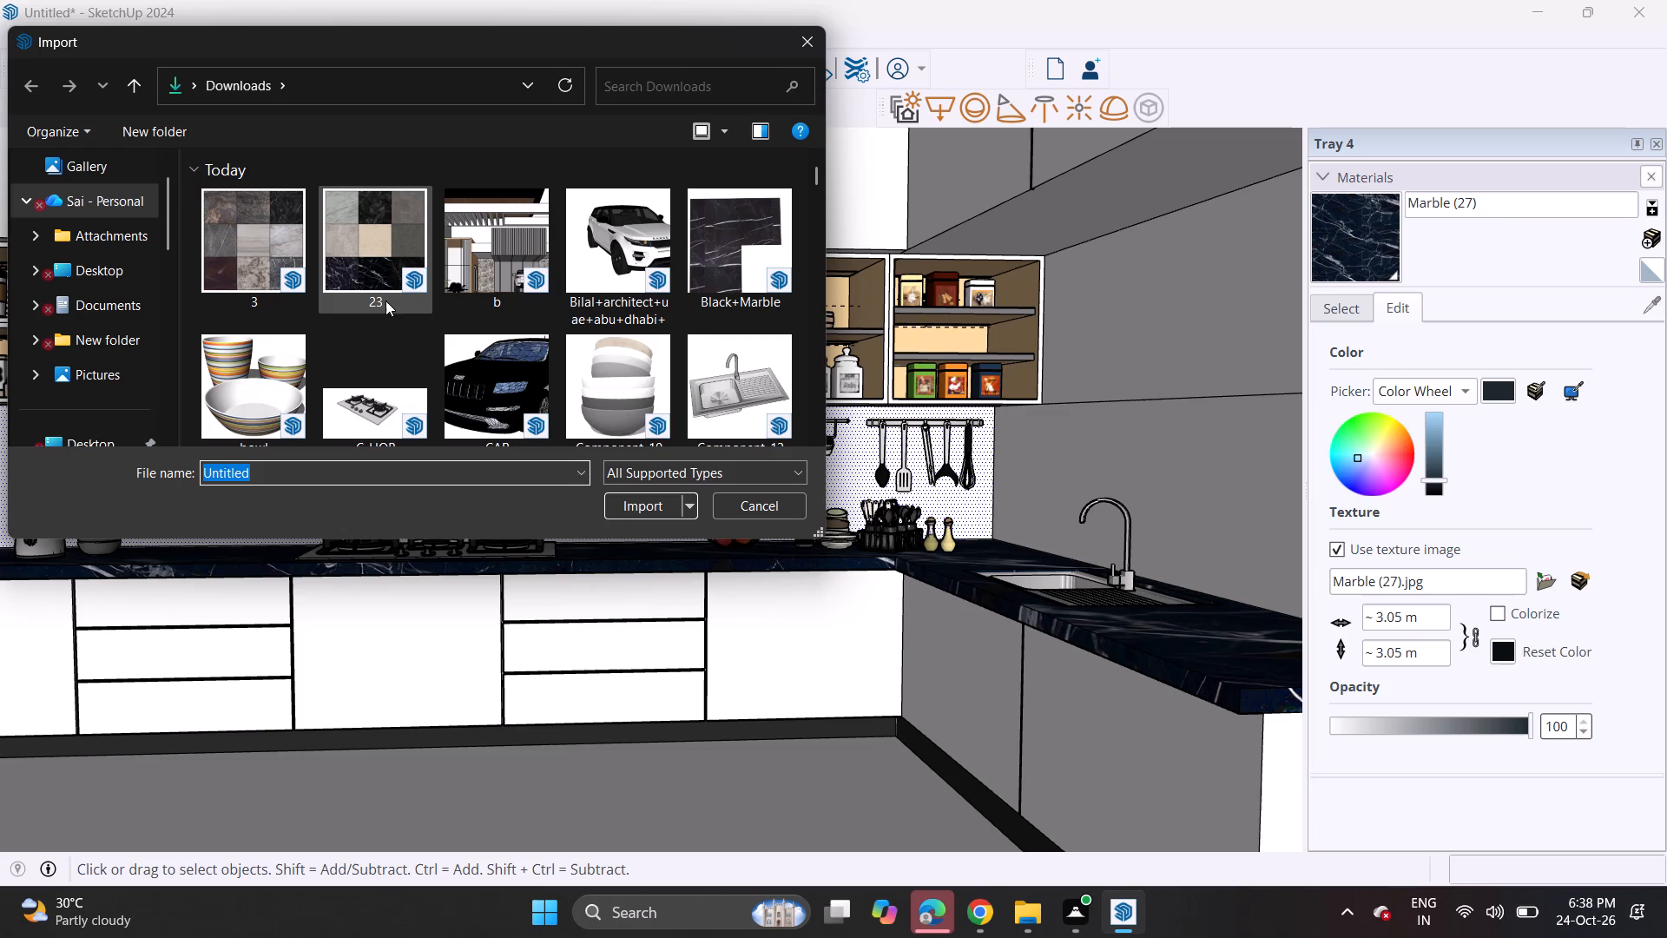
scroll(549, 316, "down", 2)
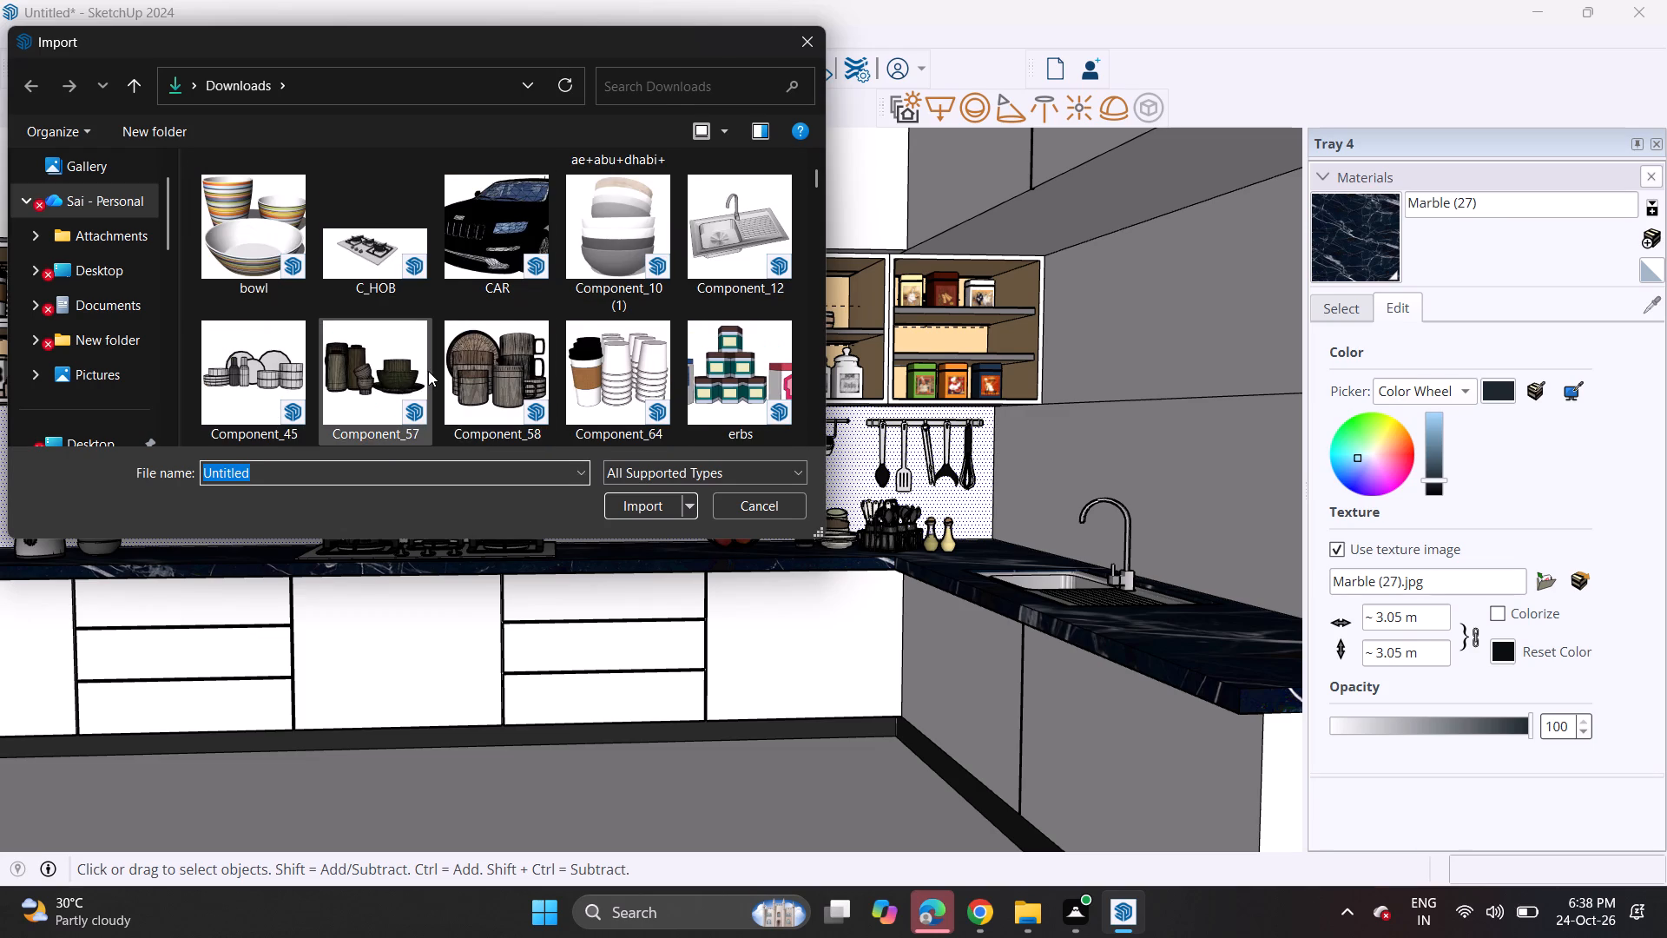
scroll(428, 371, "down", 3)
scroll(428, 371, "up", 1)
scroll(428, 371, "down", 3)
scroll(428, 371, "up", 1)
scroll(428, 371, "down", 2)
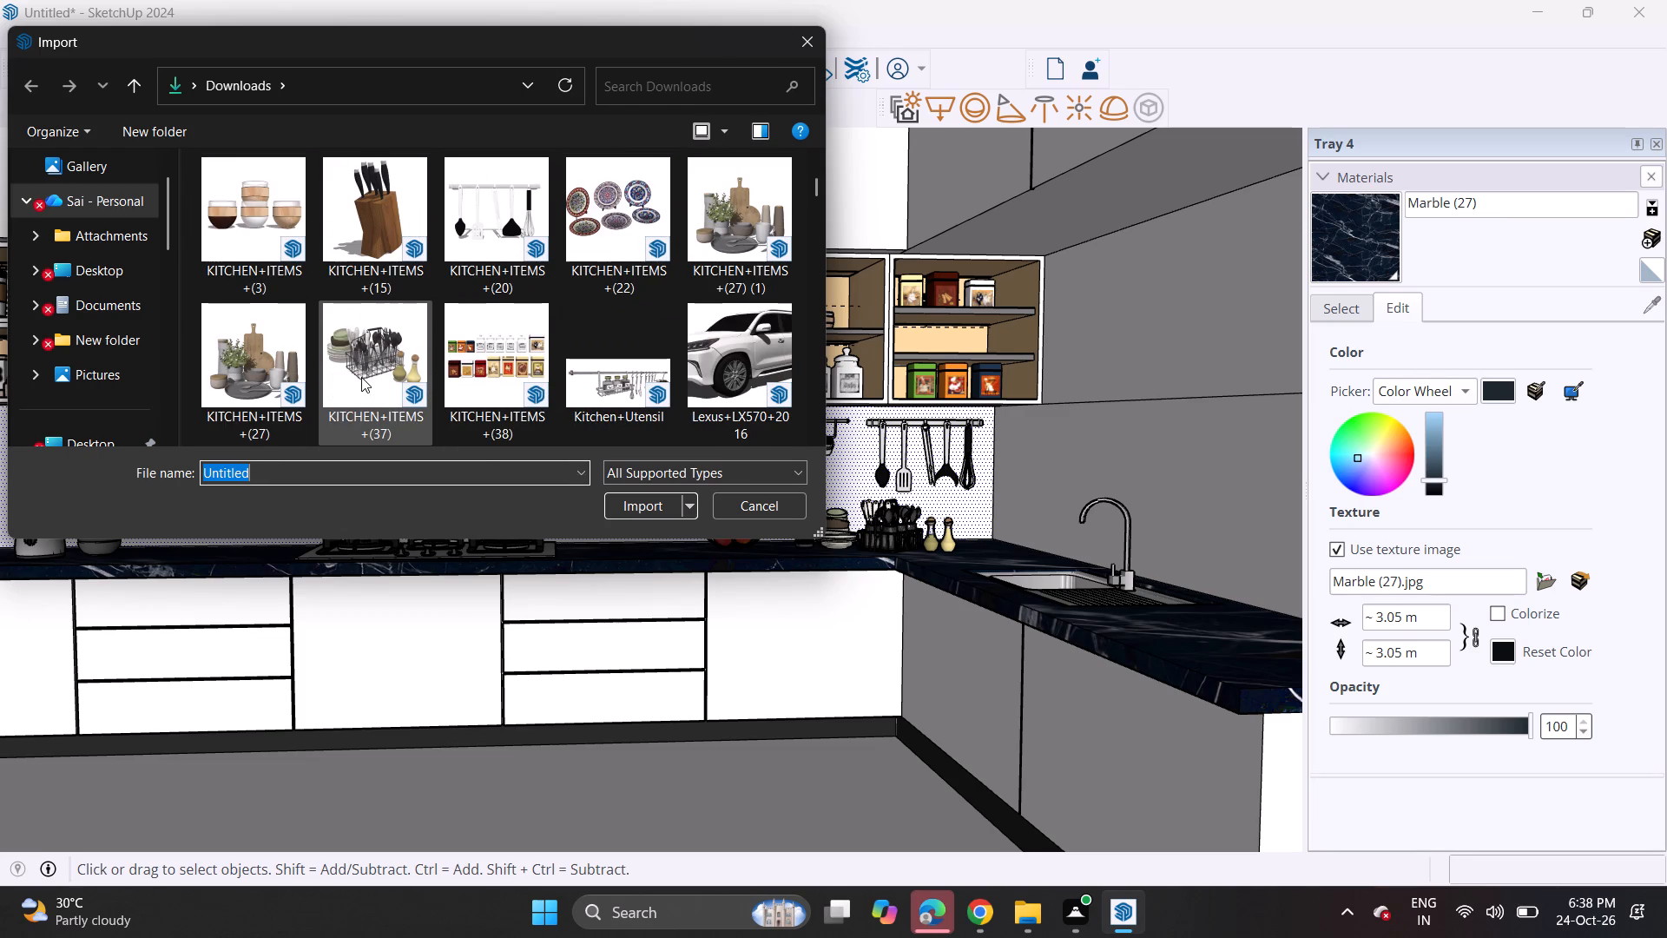
scroll(365, 357, "down", 1)
left_click(469, 377)
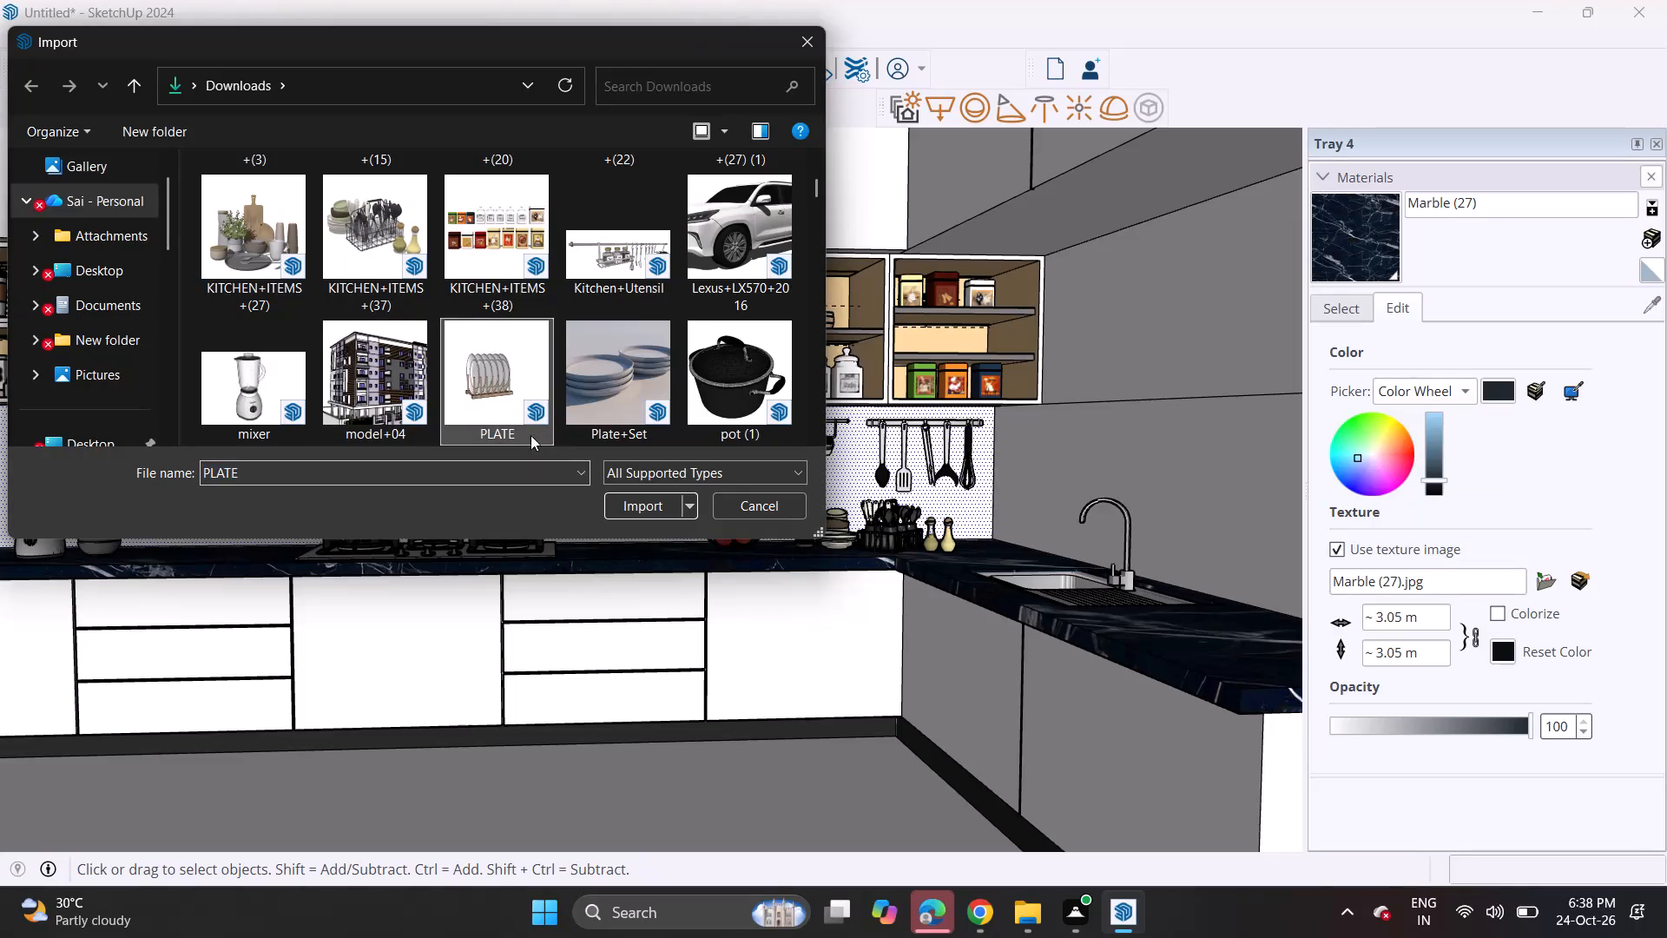
left_click(660, 500)
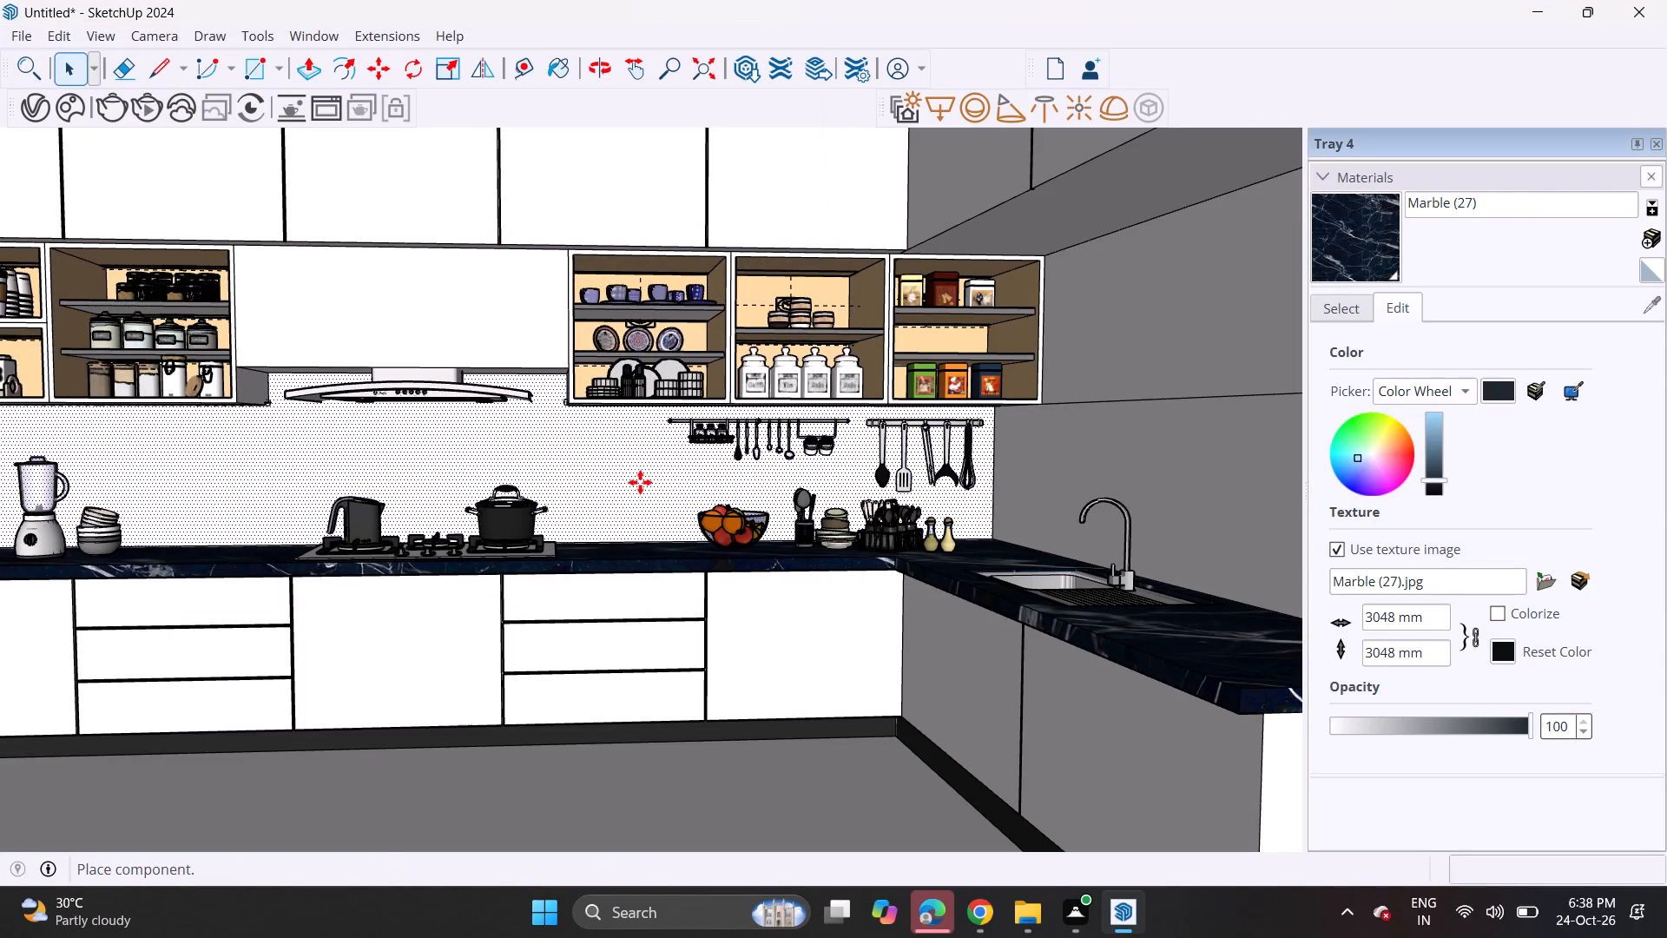
middle_click_drag(985, 502, 992, 558)
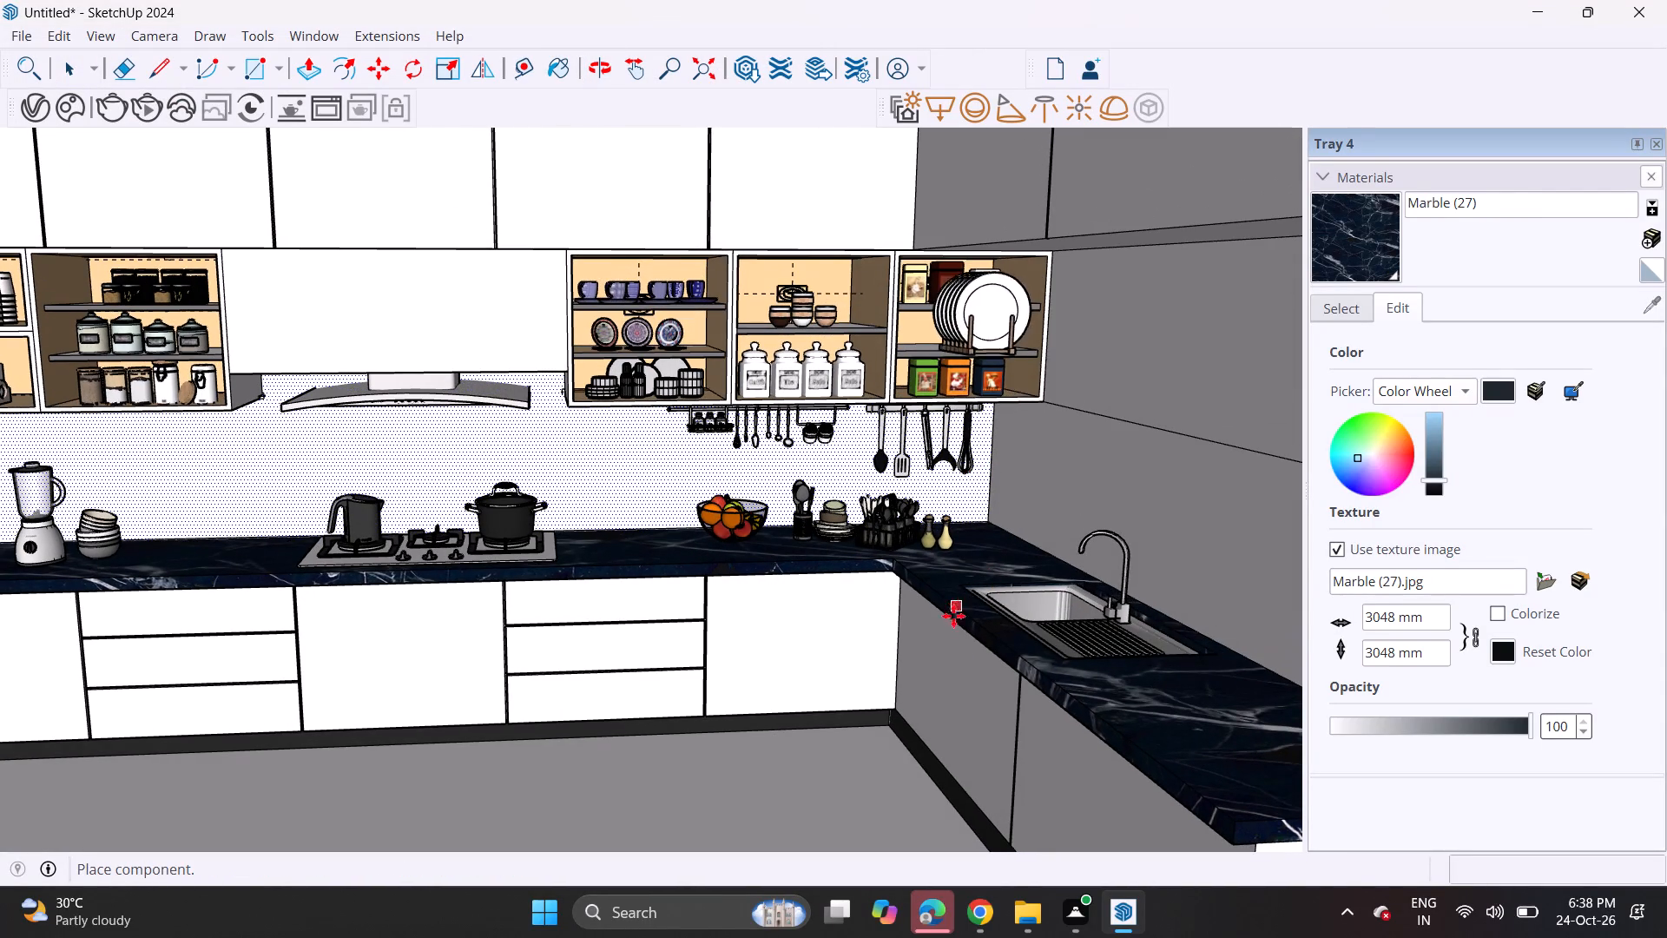
left_click(964, 784)
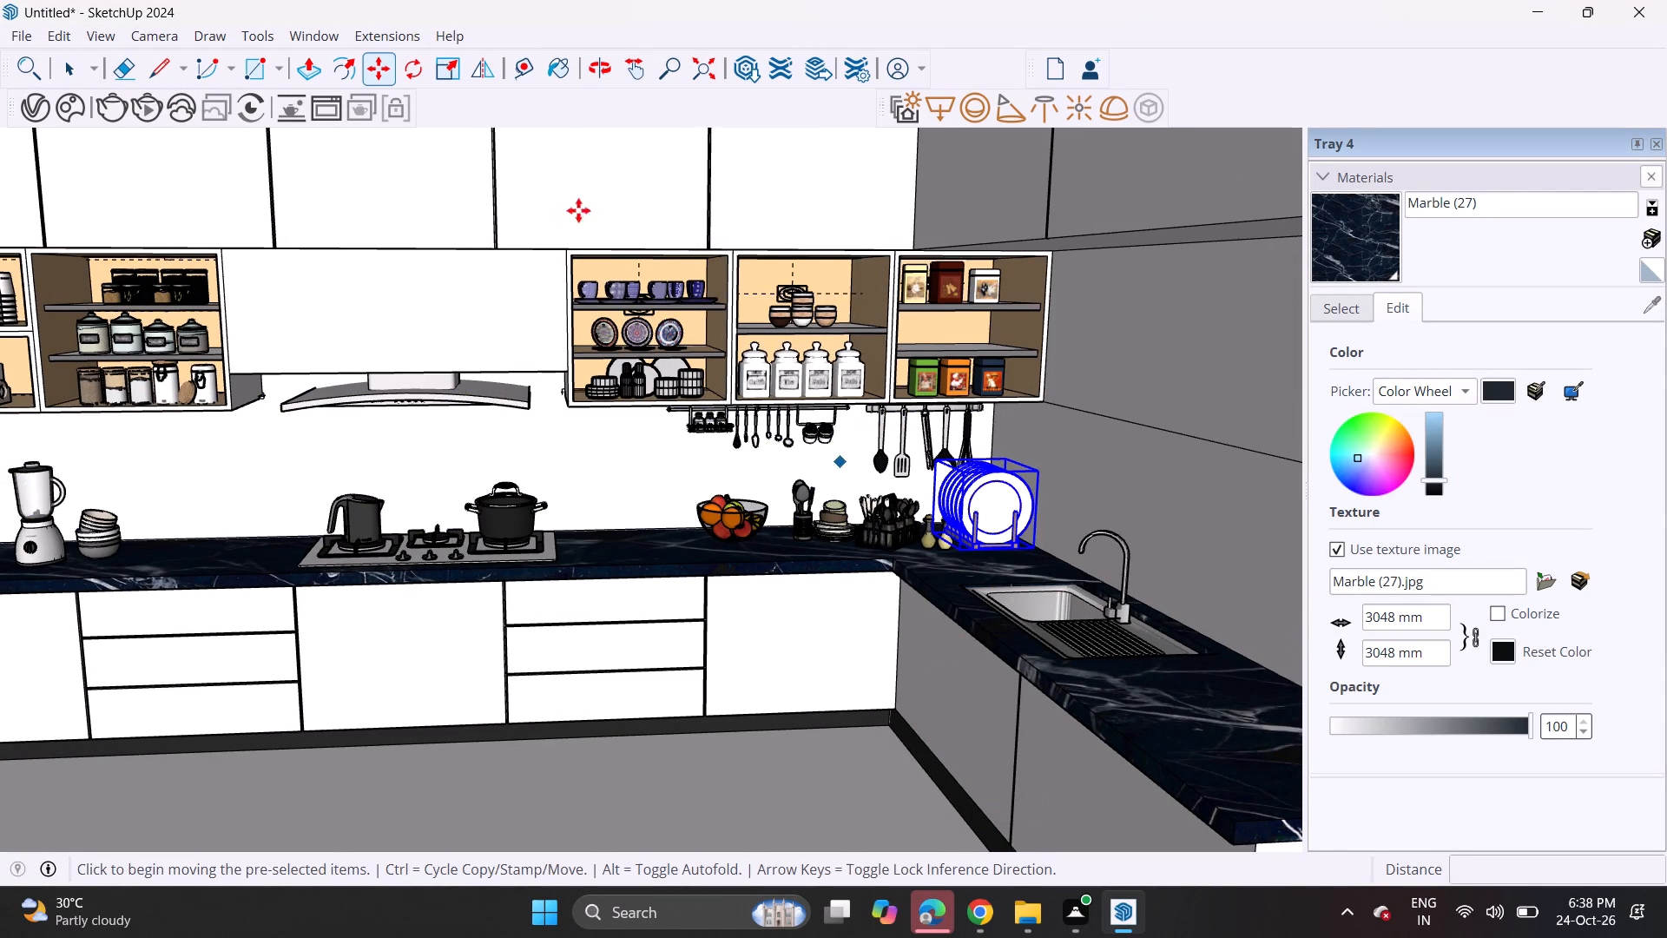
Rotate the imported plate rack 90 degrees in the horizontal plane.
left_click(396, 56)
middle_click_drag(631, 624, 644, 695)
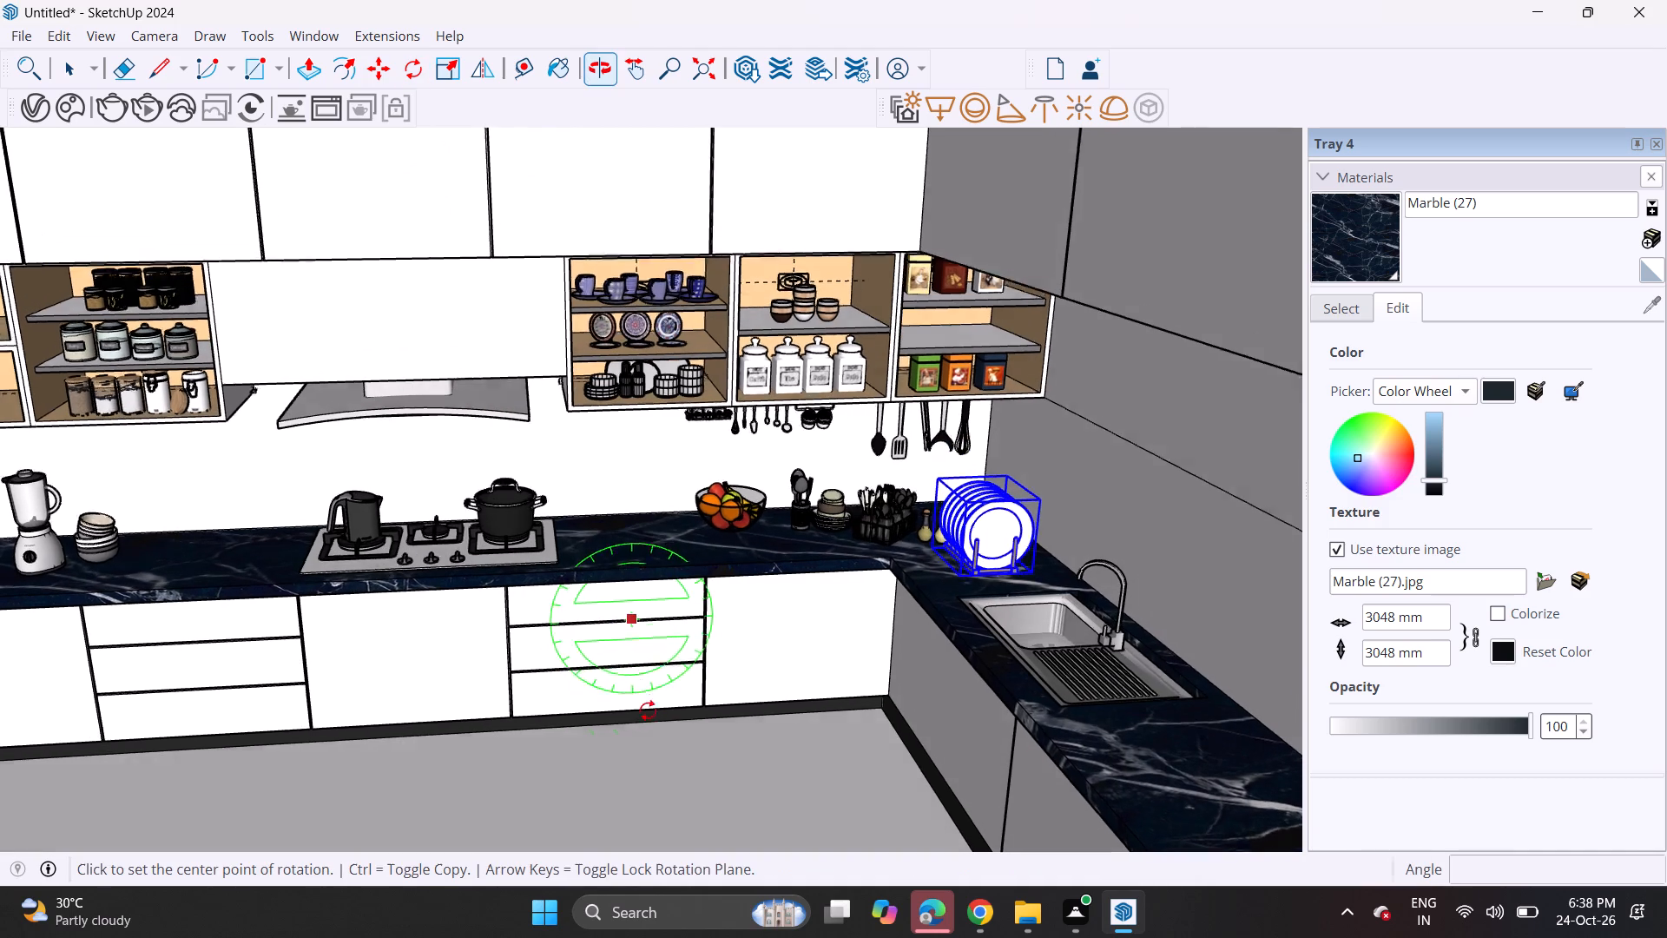
left_click(688, 786)
left_click(611, 784)
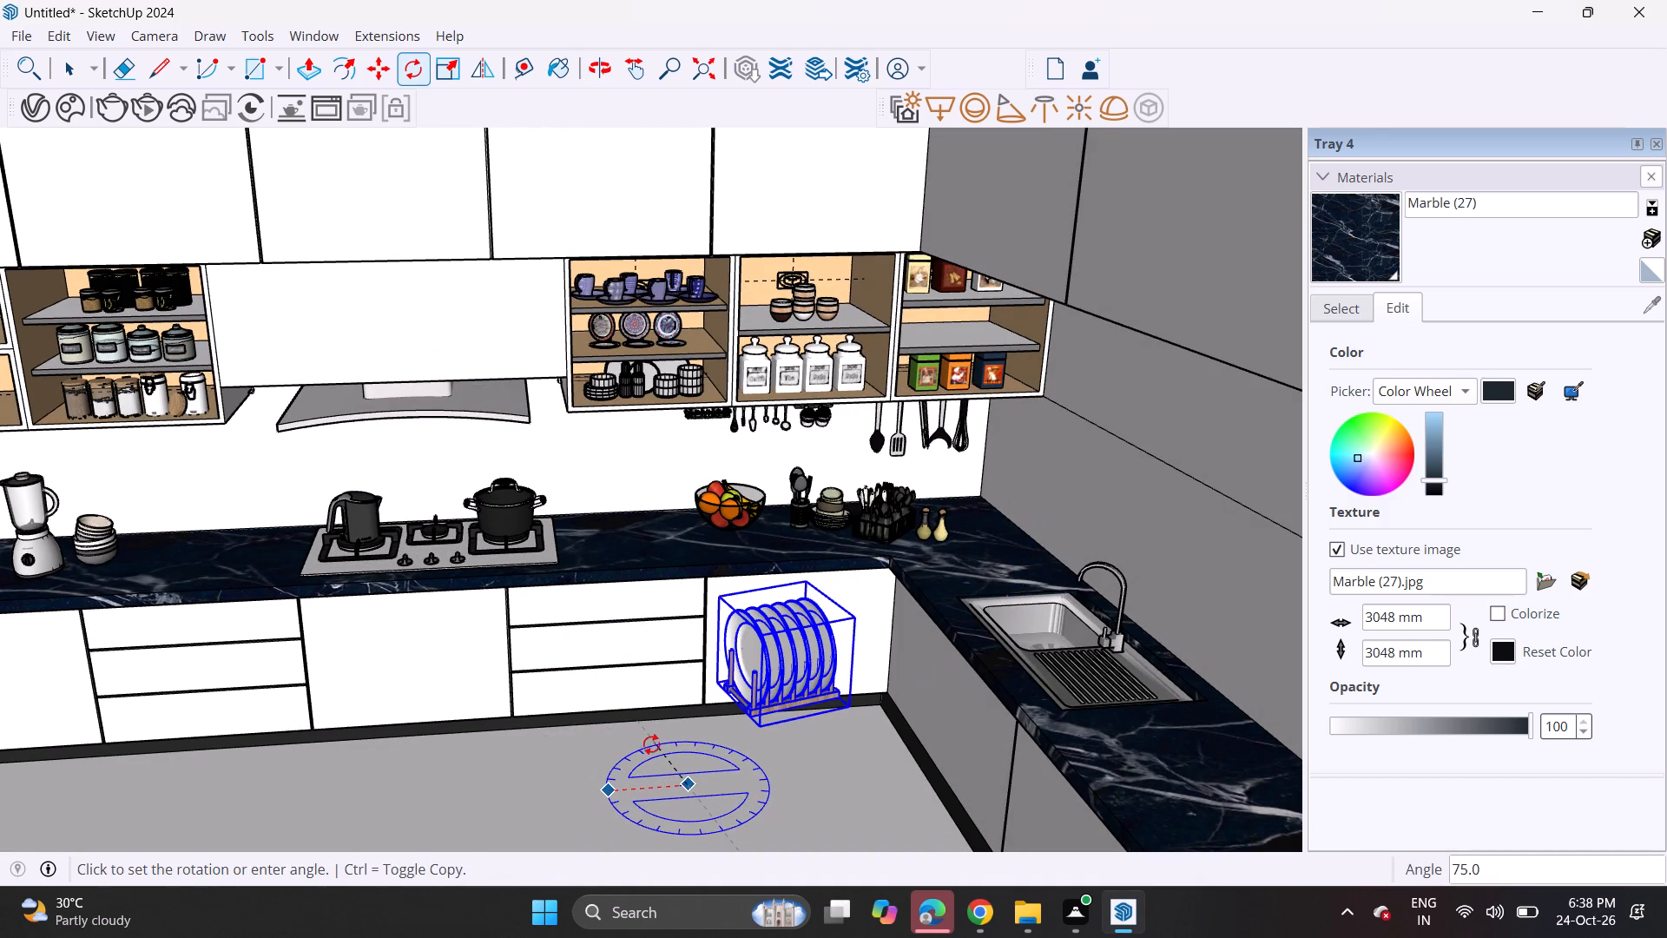
left_click(669, 741)
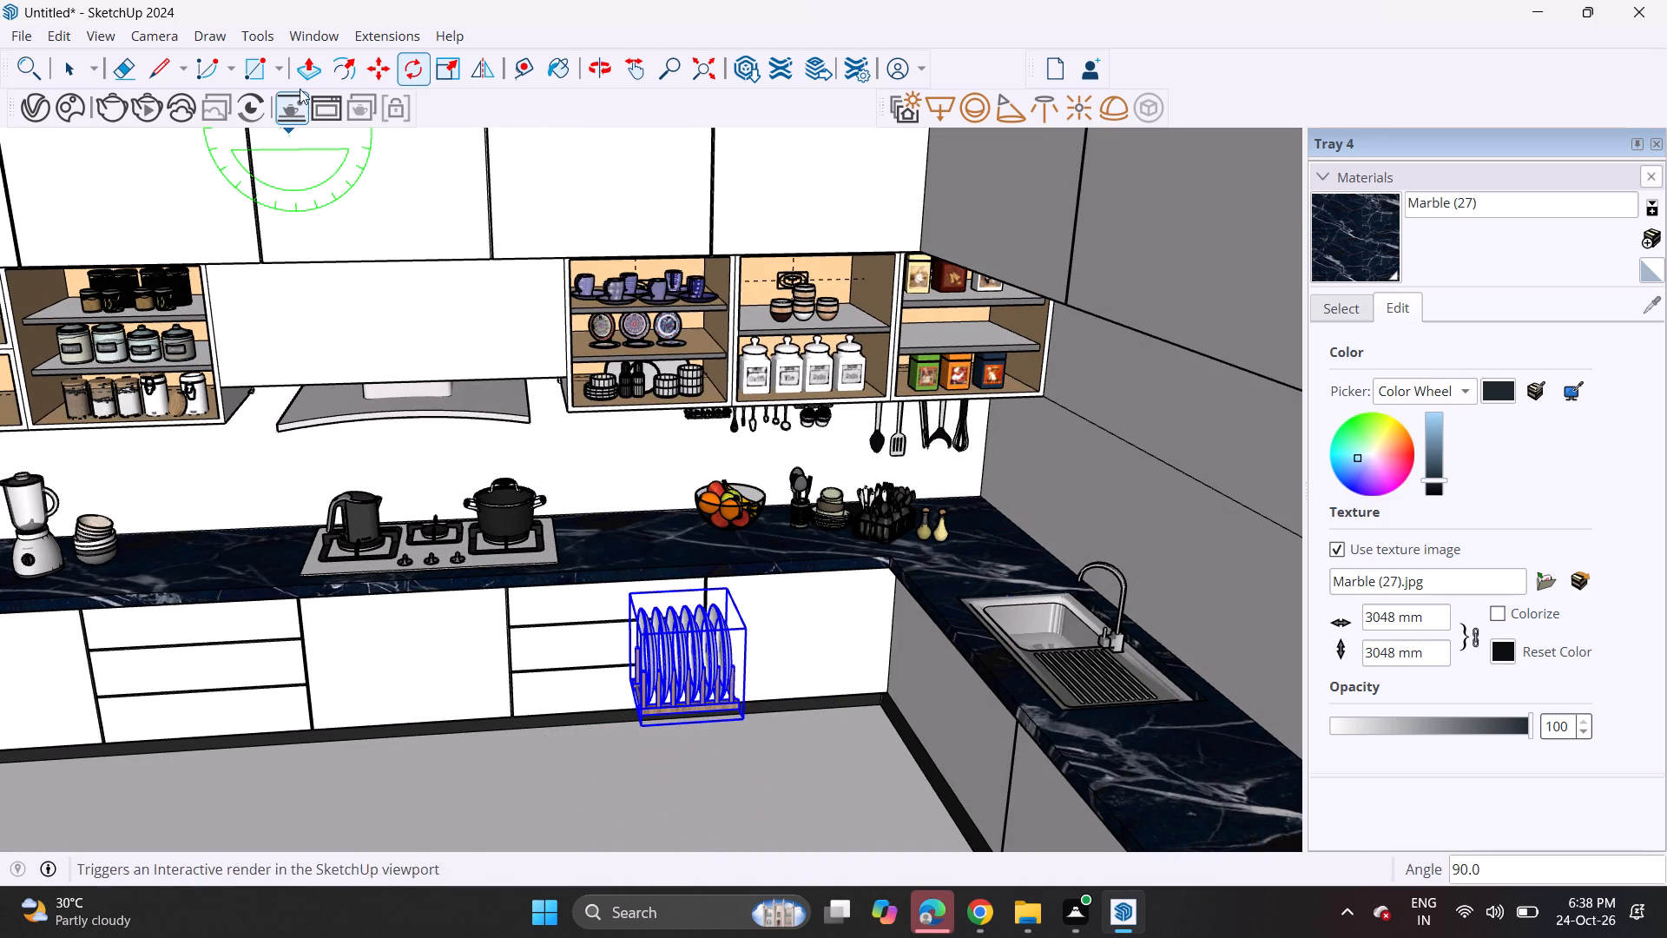
Move the rotated plate rack up onto the marble countertop, between the oil bottles and the sink.
left_click(373, 57)
left_click(640, 721)
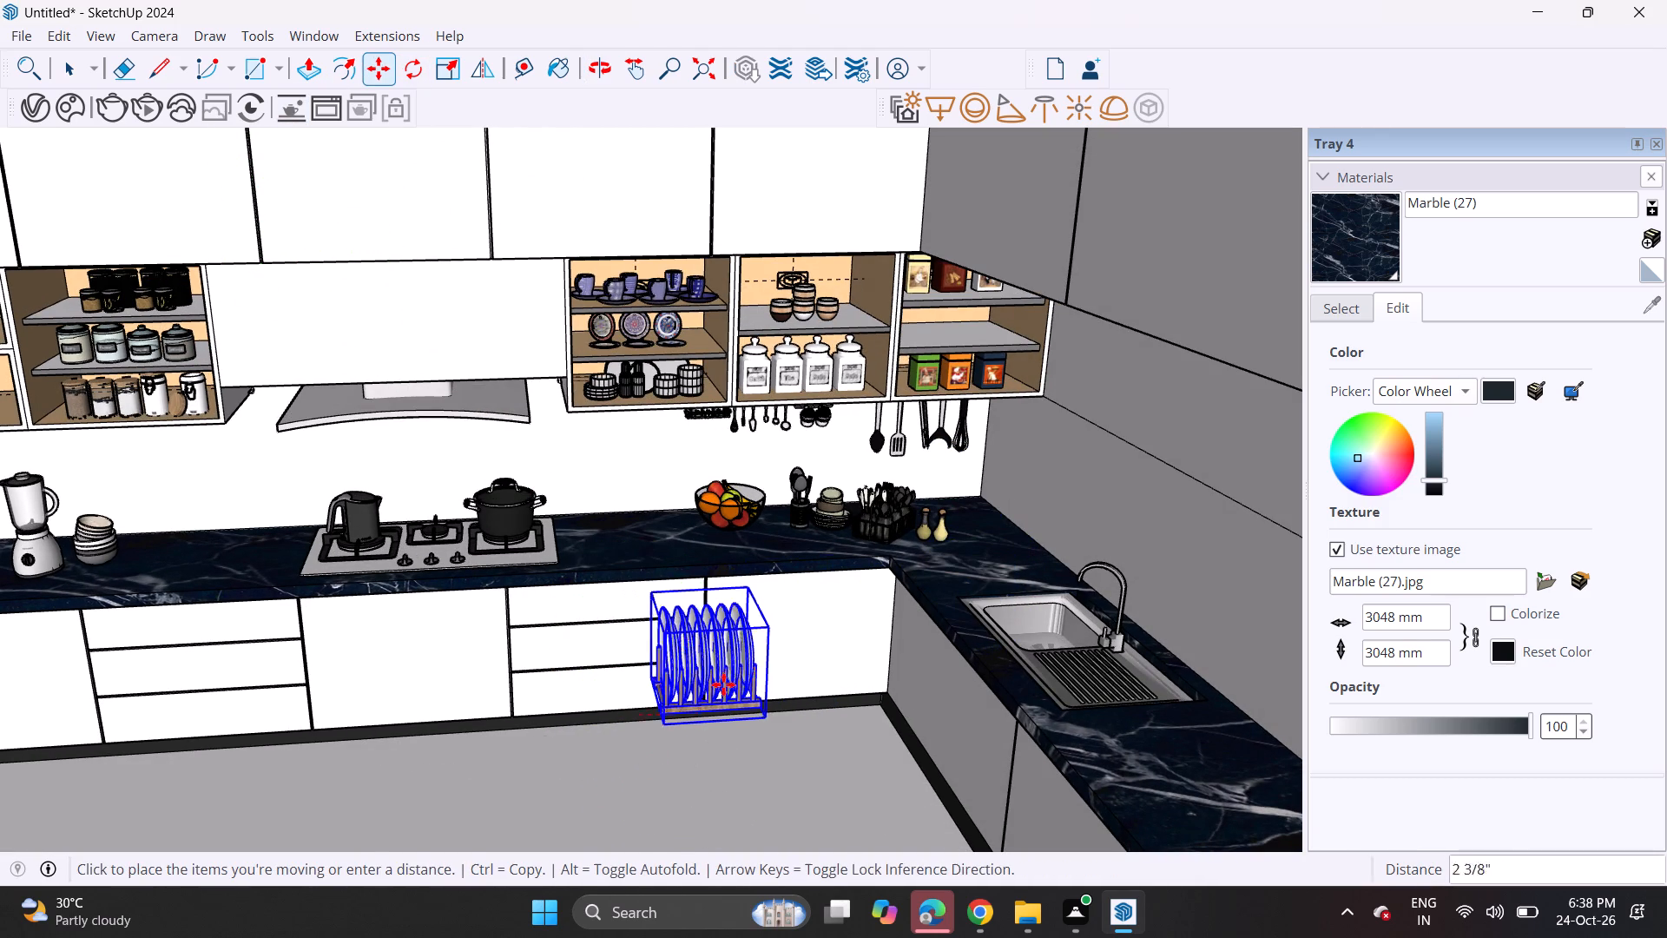
left_click(956, 522)
middle_click_drag(954, 525, 1075, 390)
scroll(961, 476, "up", 5)
scroll(960, 478, "down", 1)
scroll(960, 478, "up", 3)
middle_click_drag(936, 495, 794, 561)
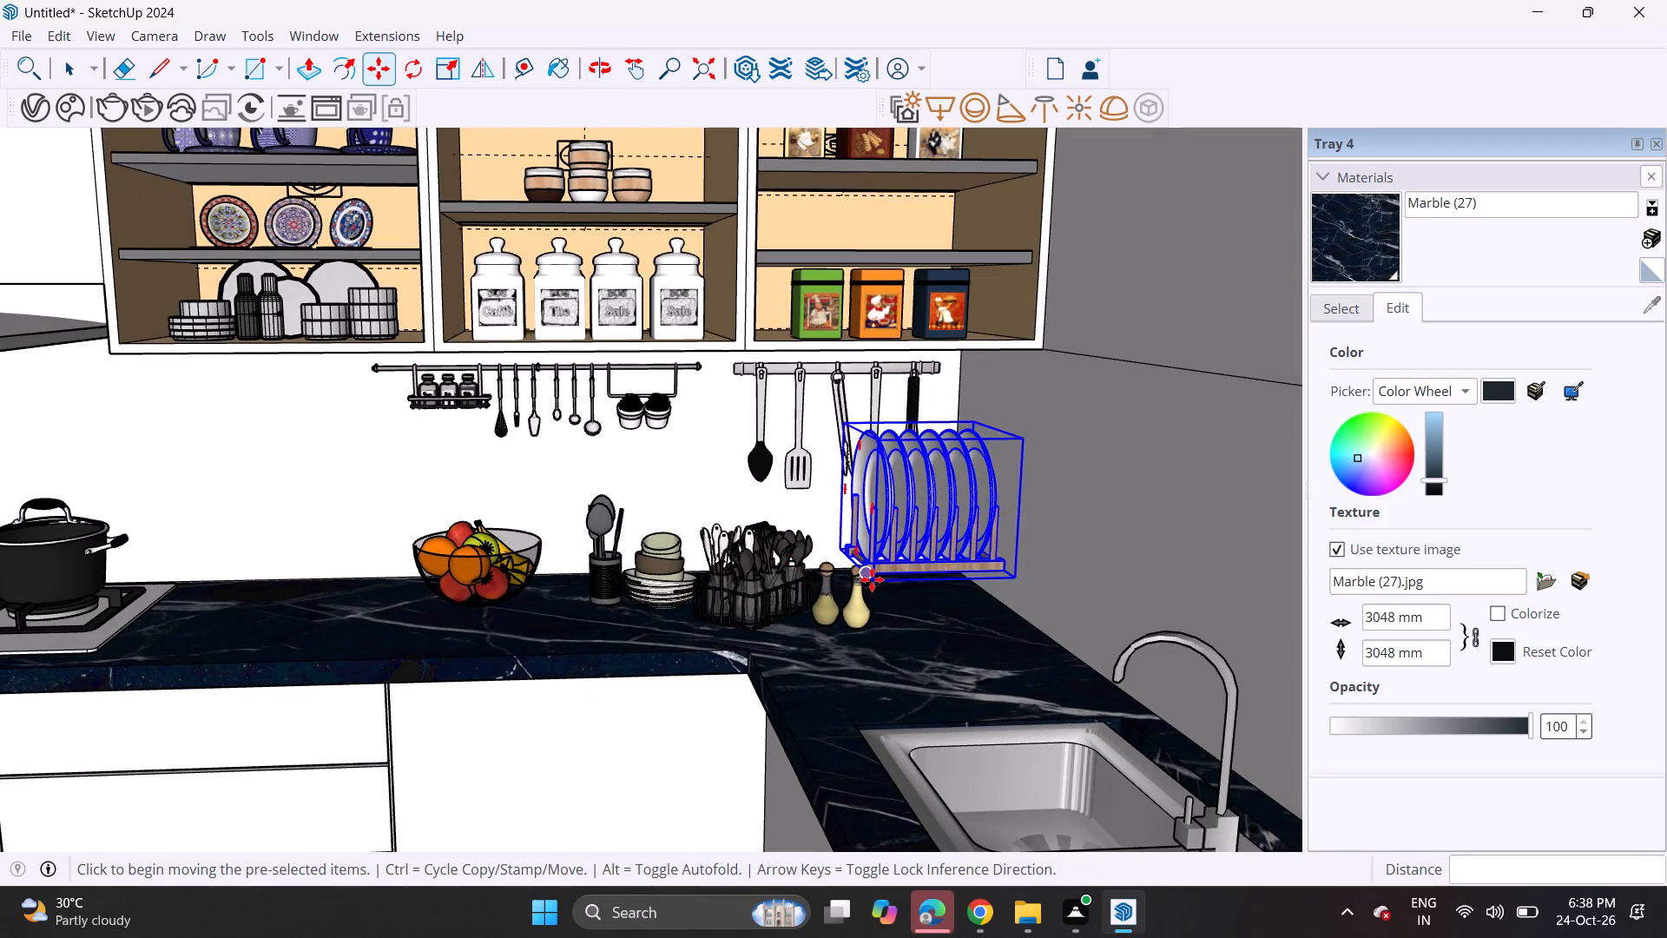
left_click(872, 579)
left_click(894, 699)
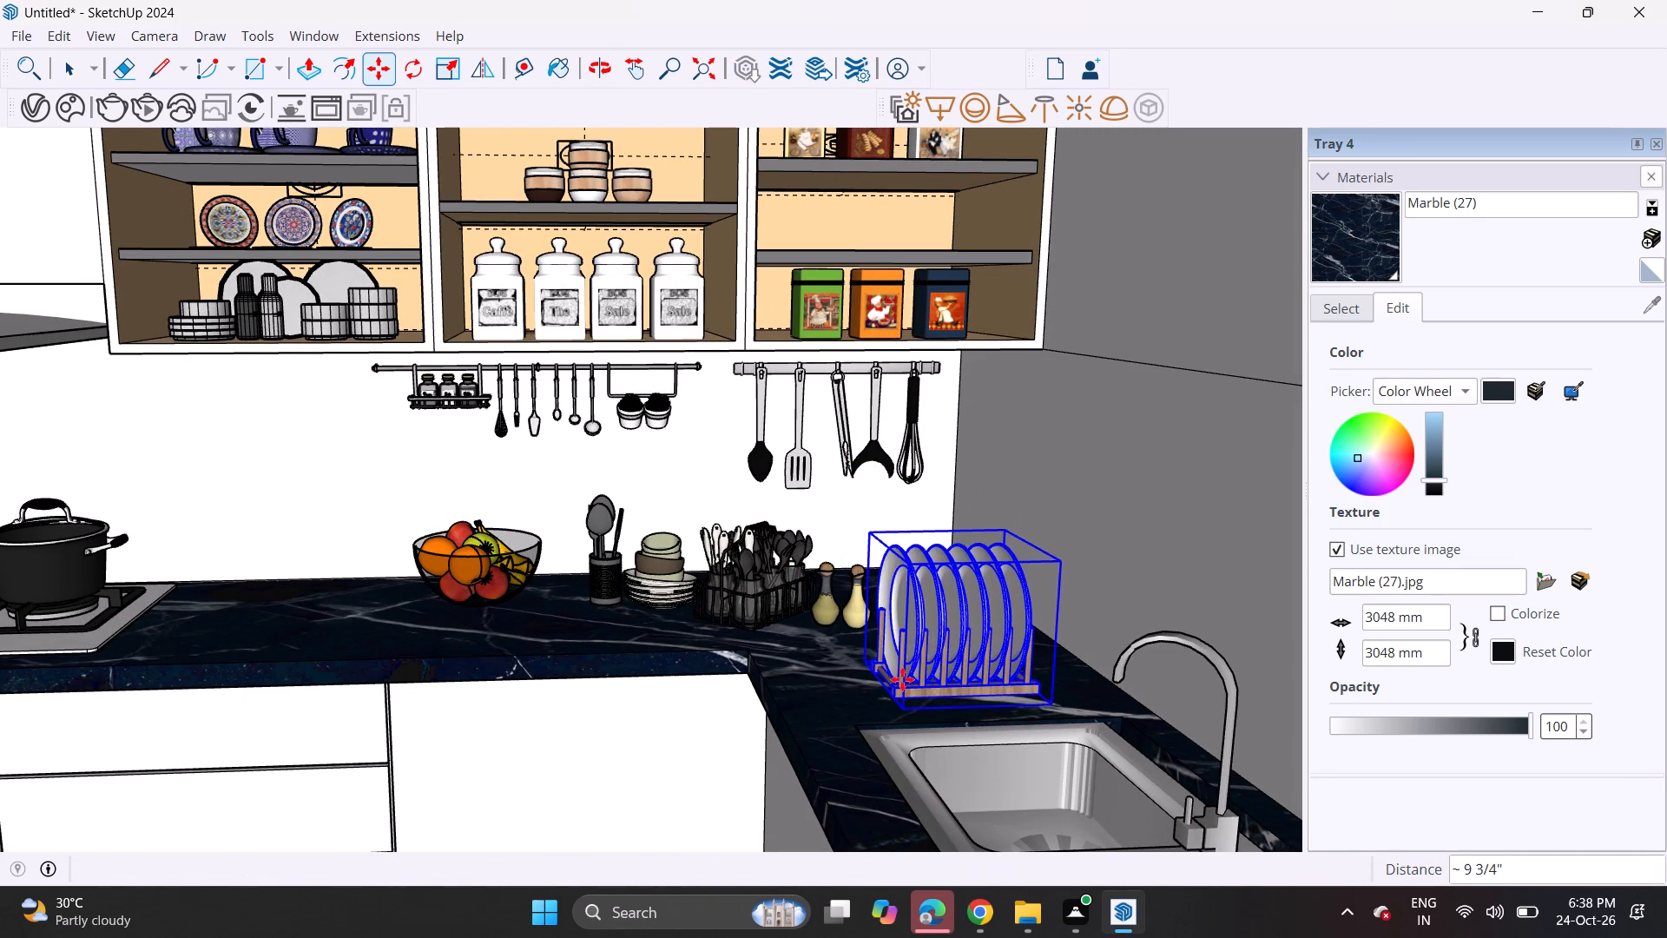
Move the plate rack back into the countertop's inner corner, beside the oil bottles and below the utensil rail.
middle_click_drag(743, 436, 825, 601)
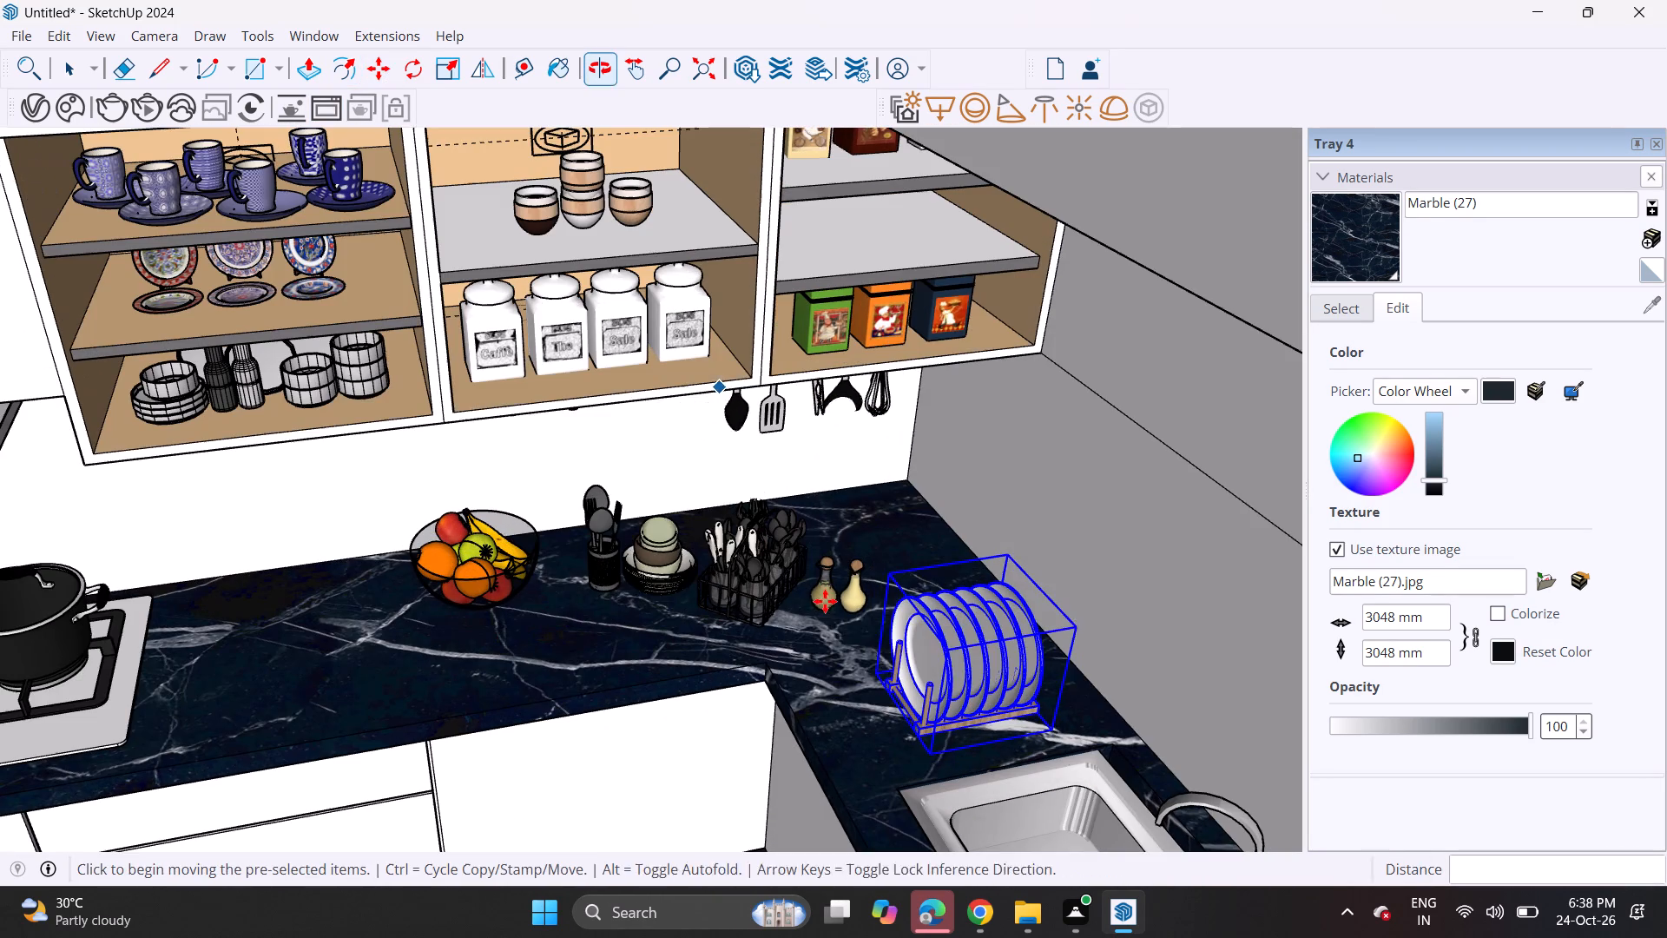
left_click(971, 676)
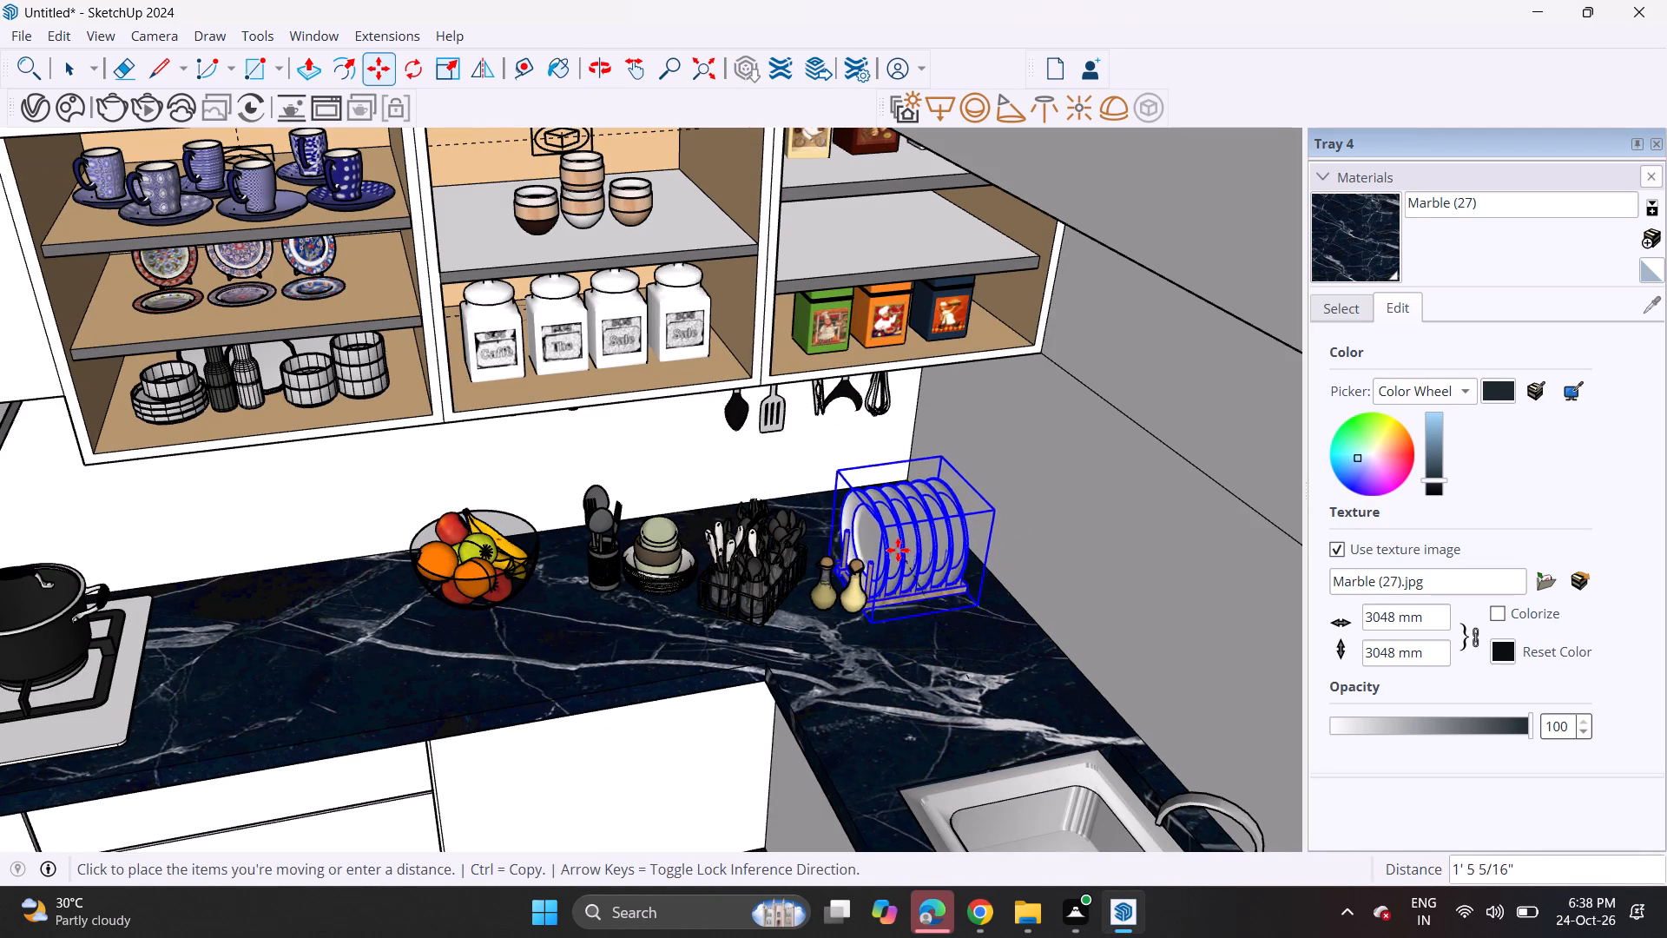
left_click(876, 518)
middle_click_drag(847, 563, 845, 333)
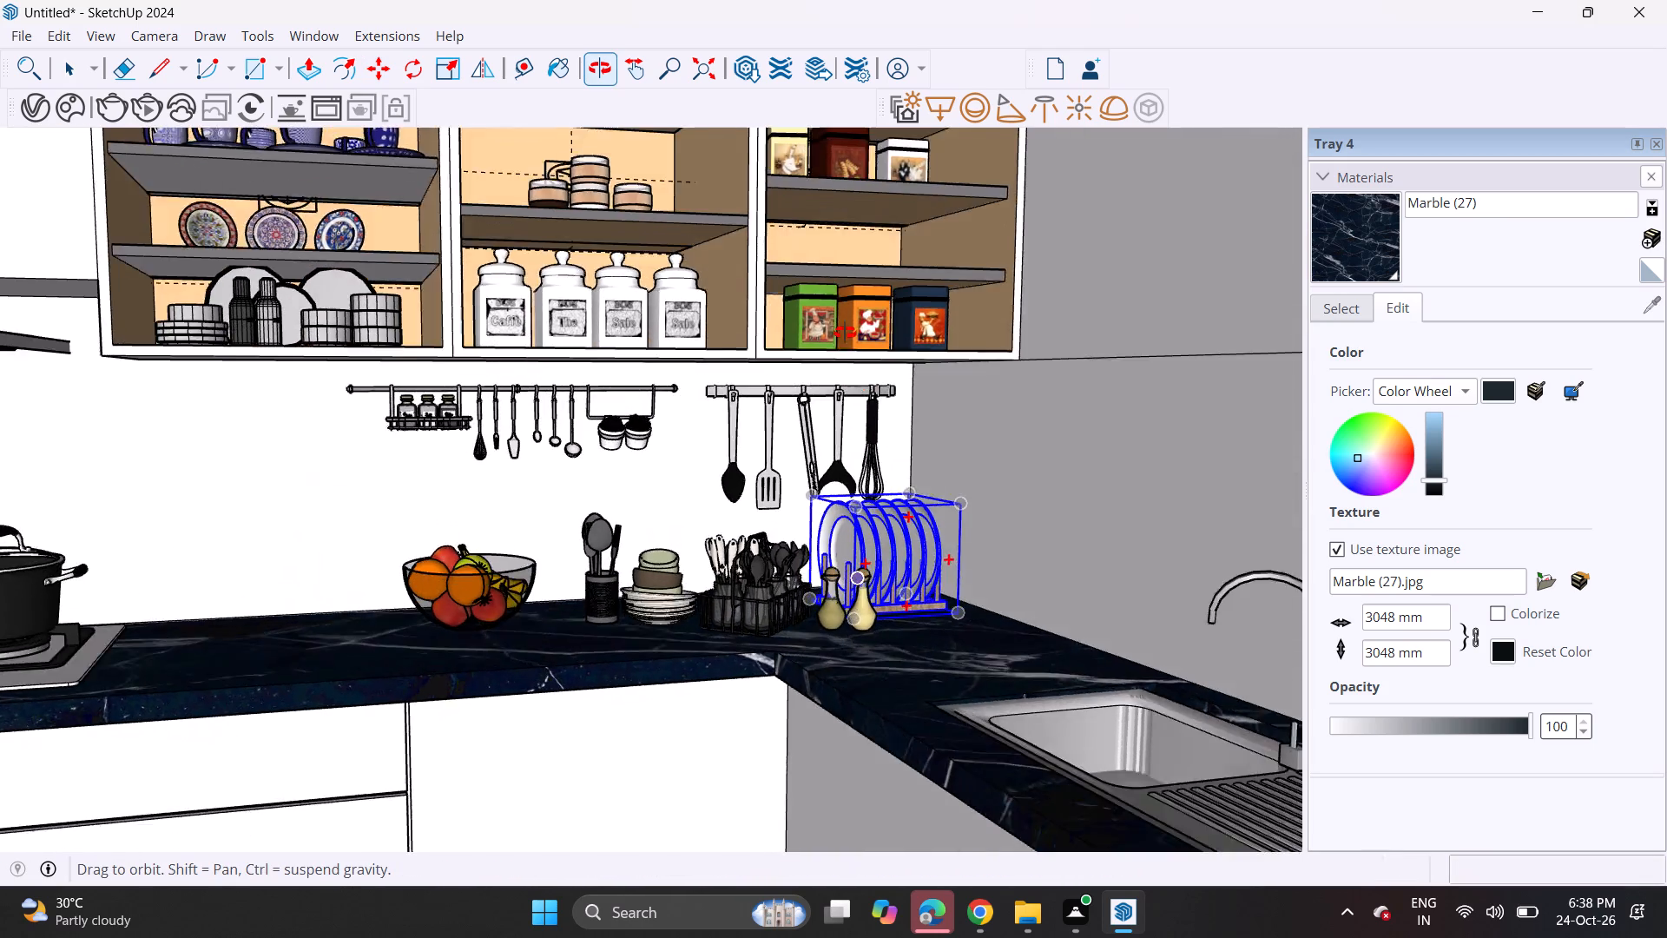
middle_click_drag(845, 333, 815, 274)
key("space")
left_click(505, 506)
Delete the stray horizontal edge running along the side wall above the sink counter.
scroll(505, 505, "down", 2)
scroll(505, 505, "up", 1)
scroll(505, 505, "down", 2)
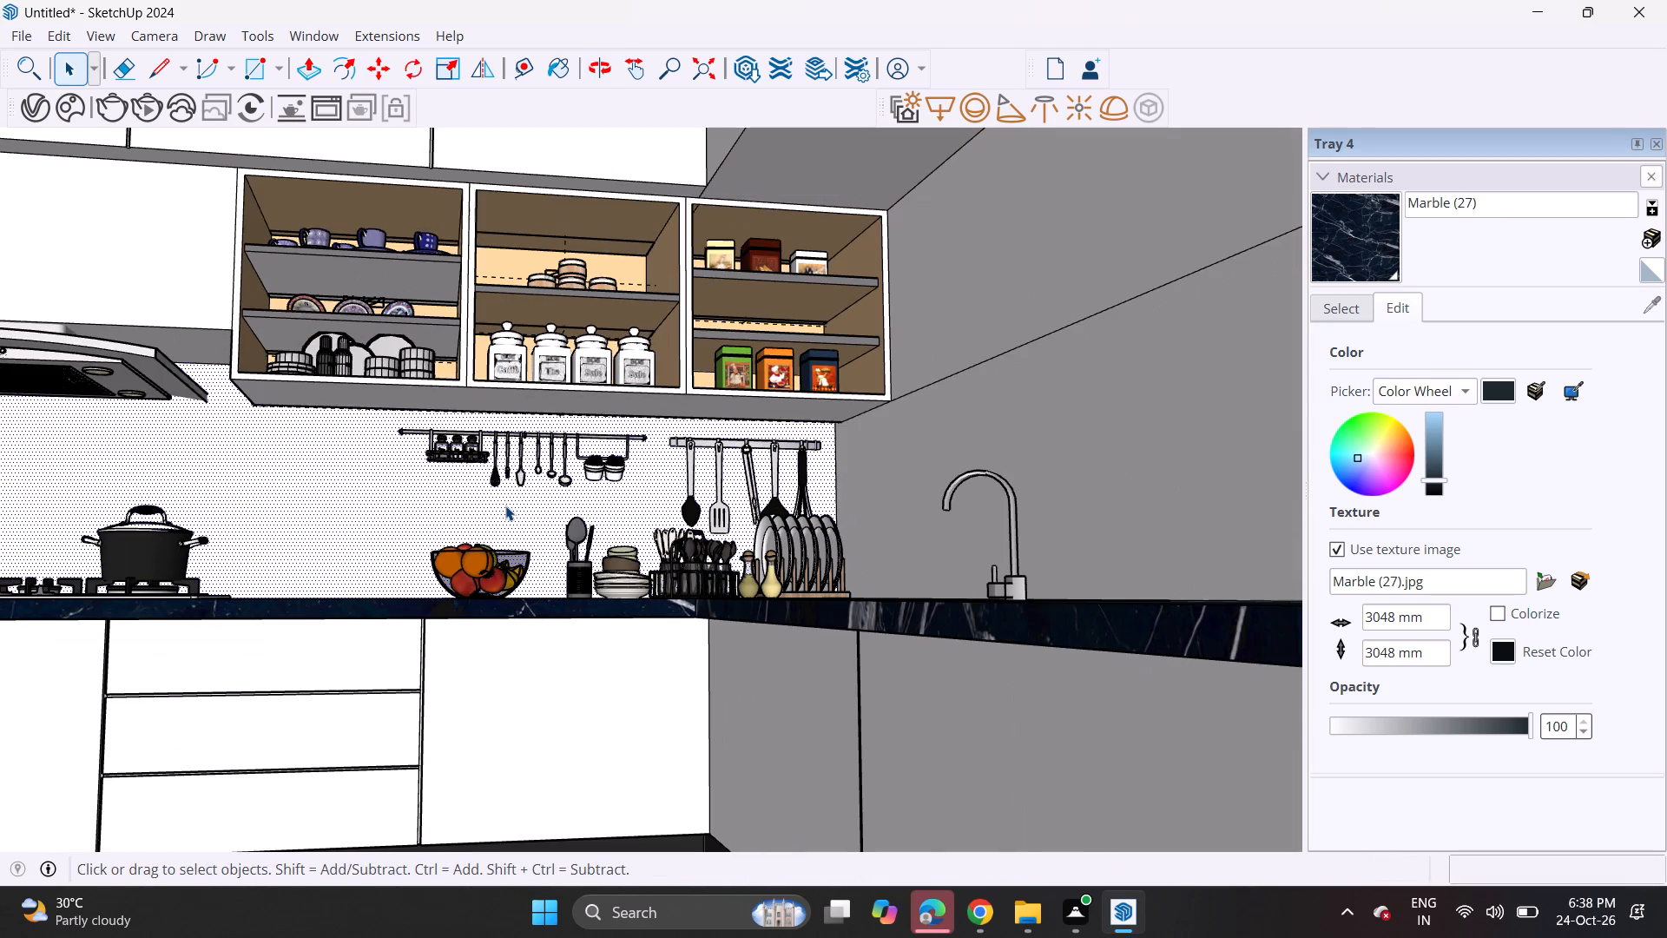
middle_click_drag(505, 505, 796, 516, "shift")
scroll(791, 516, "up", 1)
middle_click_drag(782, 516, 689, 544)
scroll(683, 545, "down", 3)
scroll(683, 545, "up", 1)
scroll(683, 545, "down", 2)
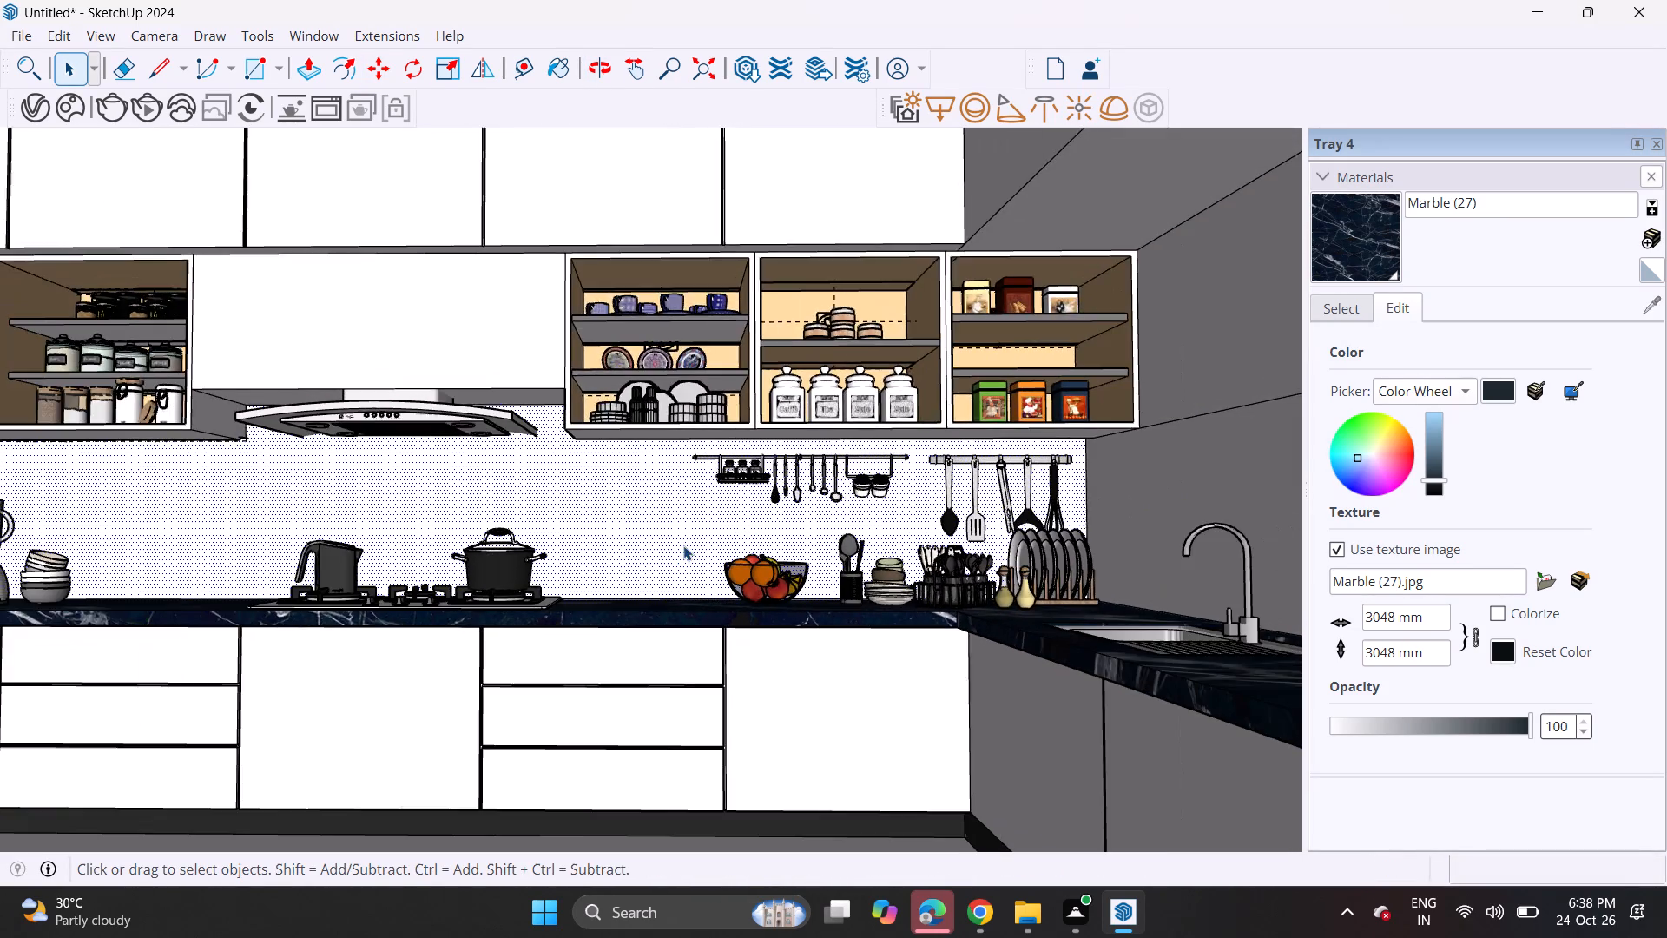
scroll(668, 544, "down", 4)
middle_click_drag(630, 560, 802, 597, "shift")
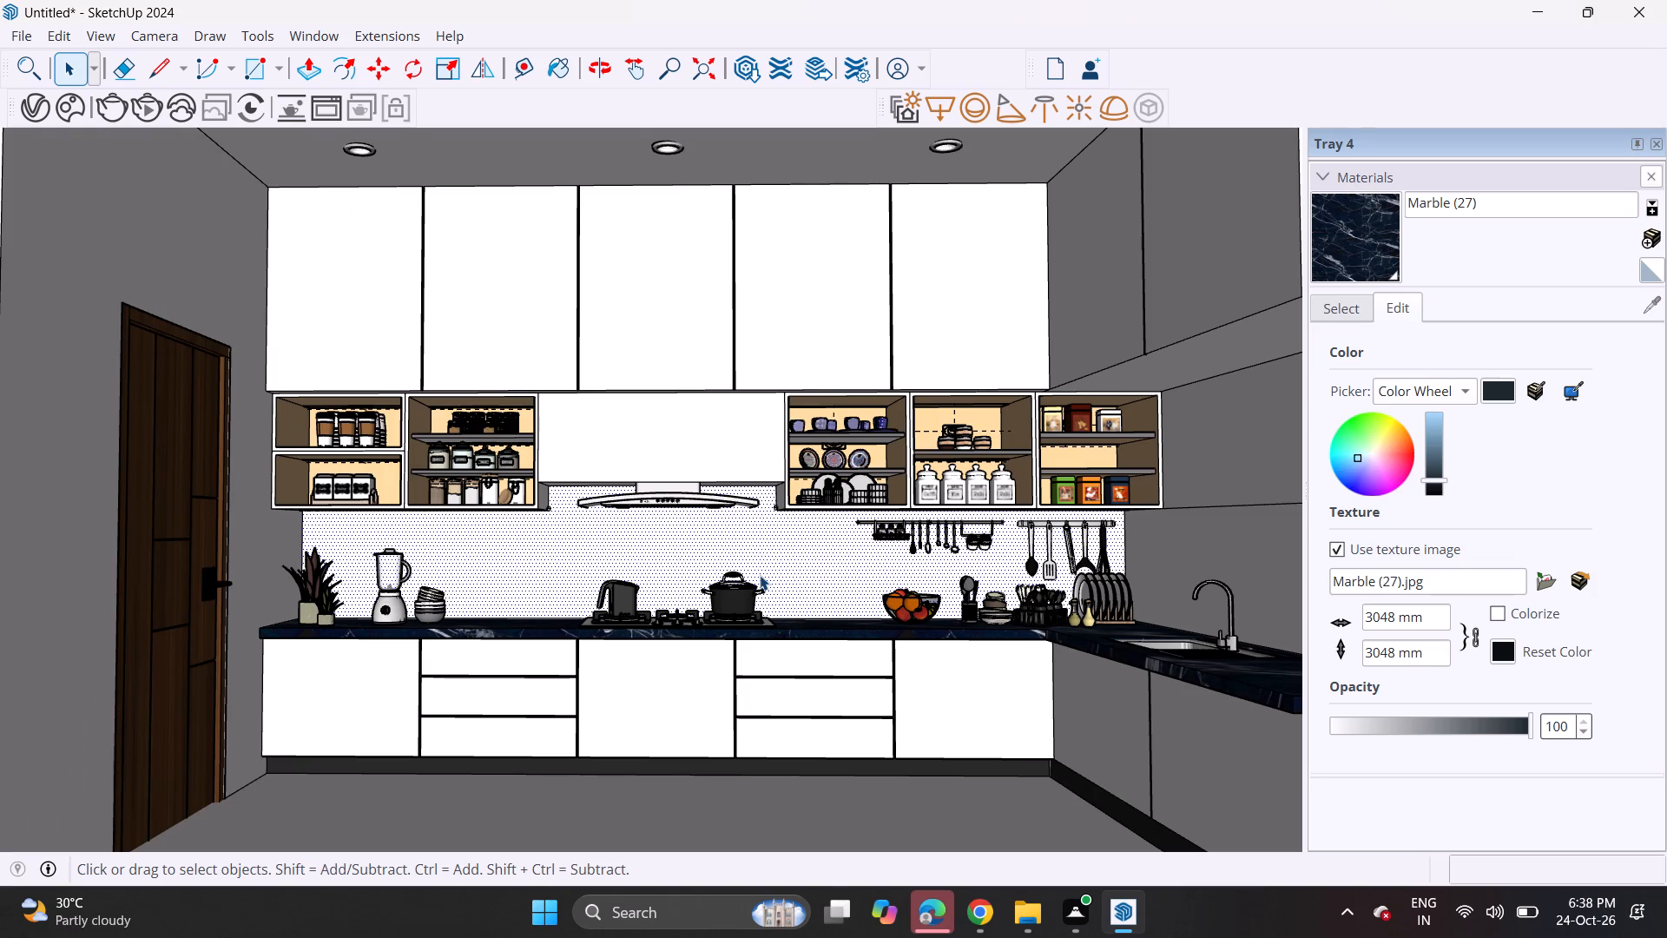
scroll(760, 575, "down", 5)
middle_click_drag(725, 597, 851, 608)
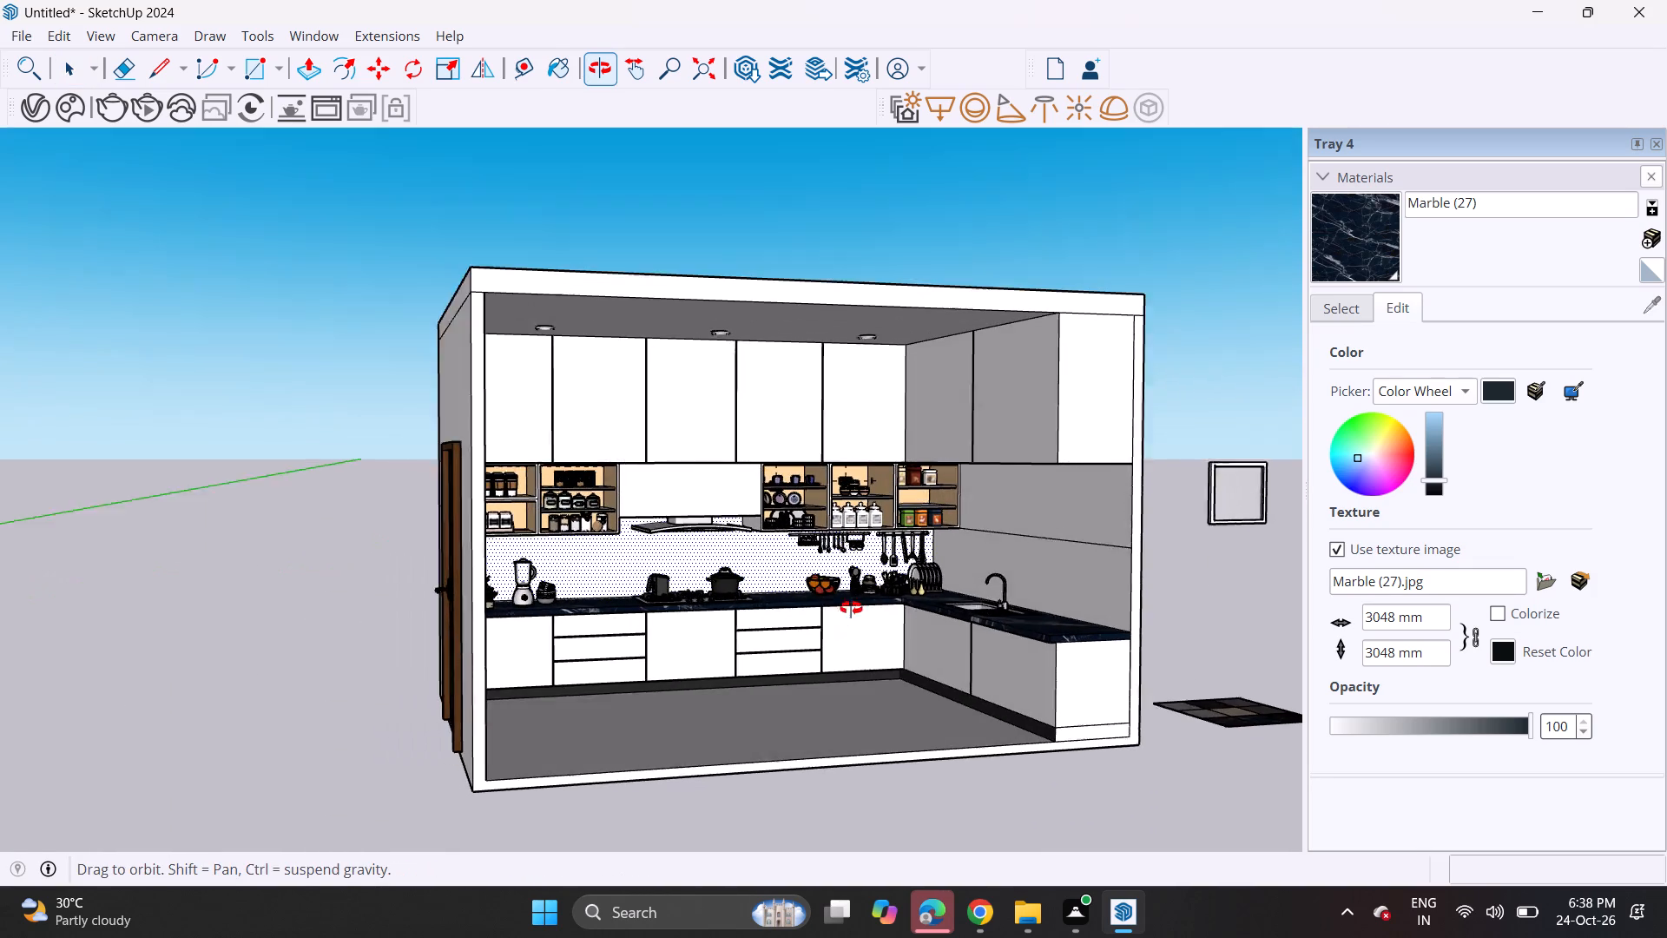
middle_click_drag(851, 608, 842, 605)
left_click(1031, 538)
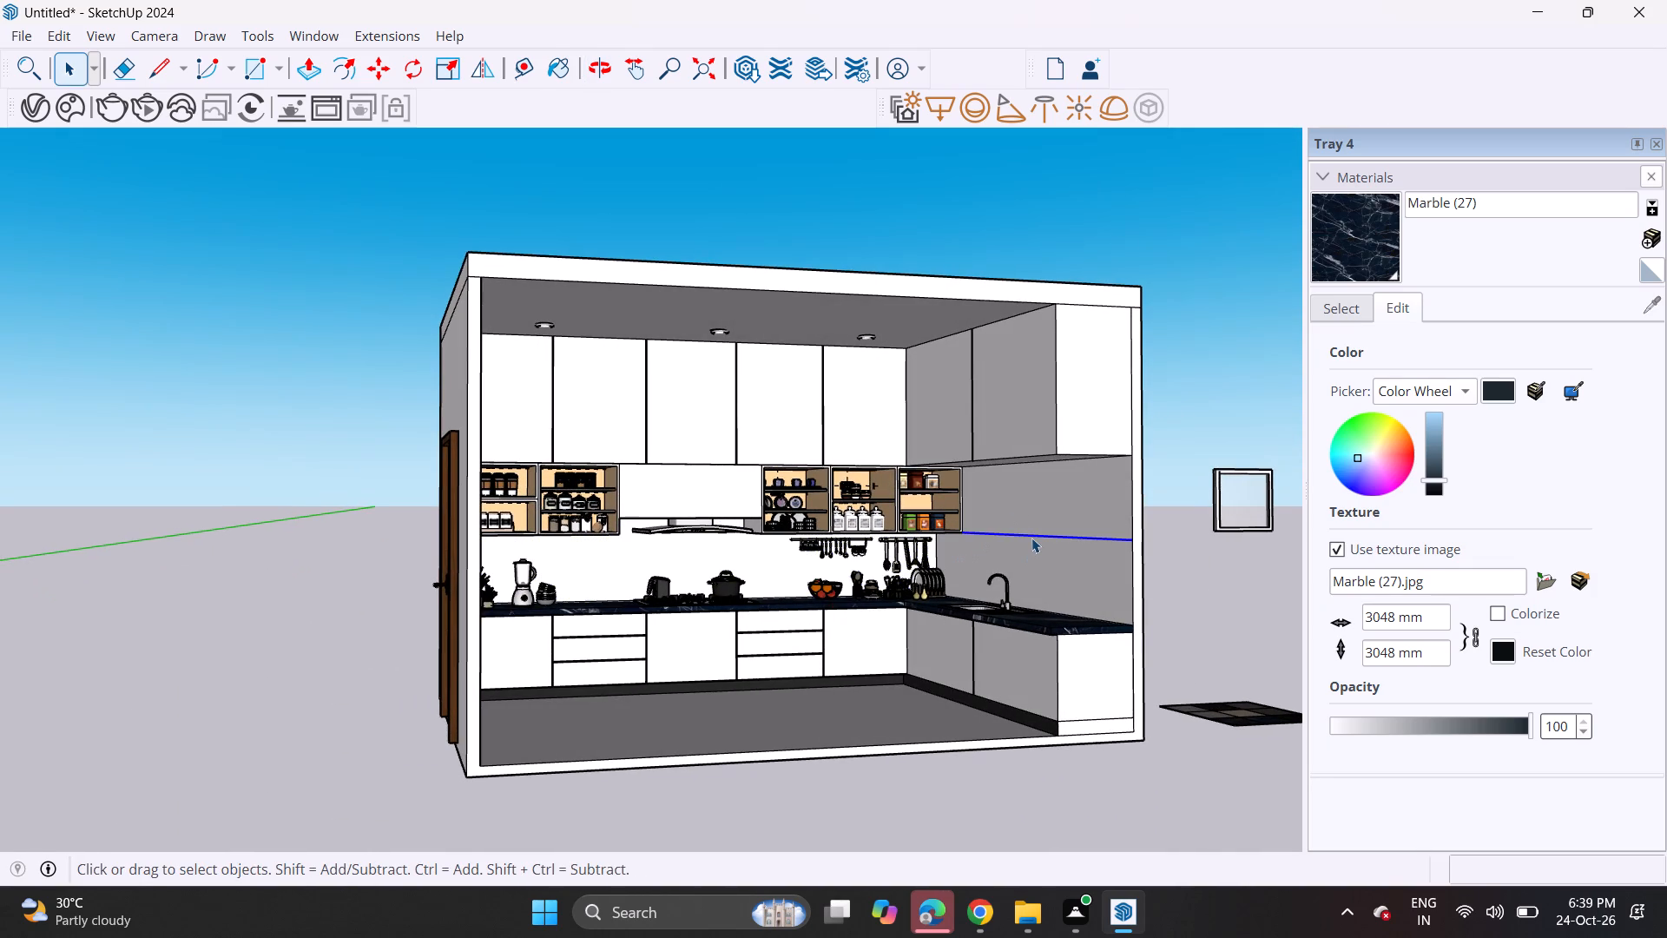
key("Delete")
Examine the whole kitchen from the front, including the wall cabinets, open shelves and countertop styling.
middle_click_drag(1038, 476, 954, 479)
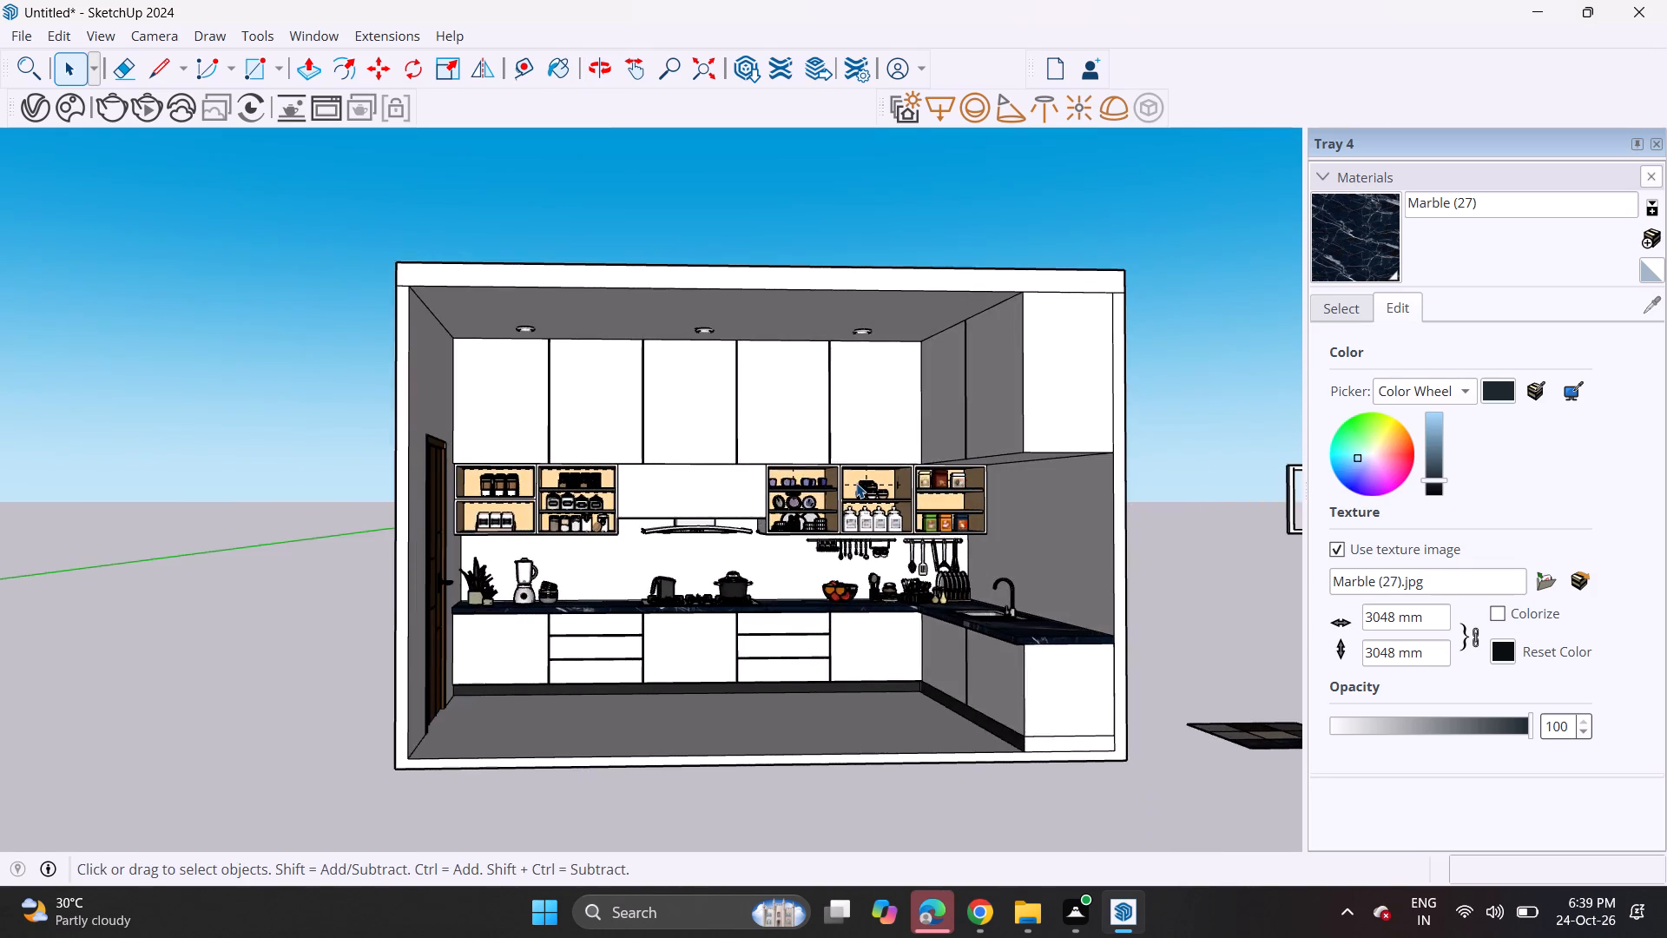
scroll(856, 483, "up", 3)
scroll(728, 458, "up", 3)
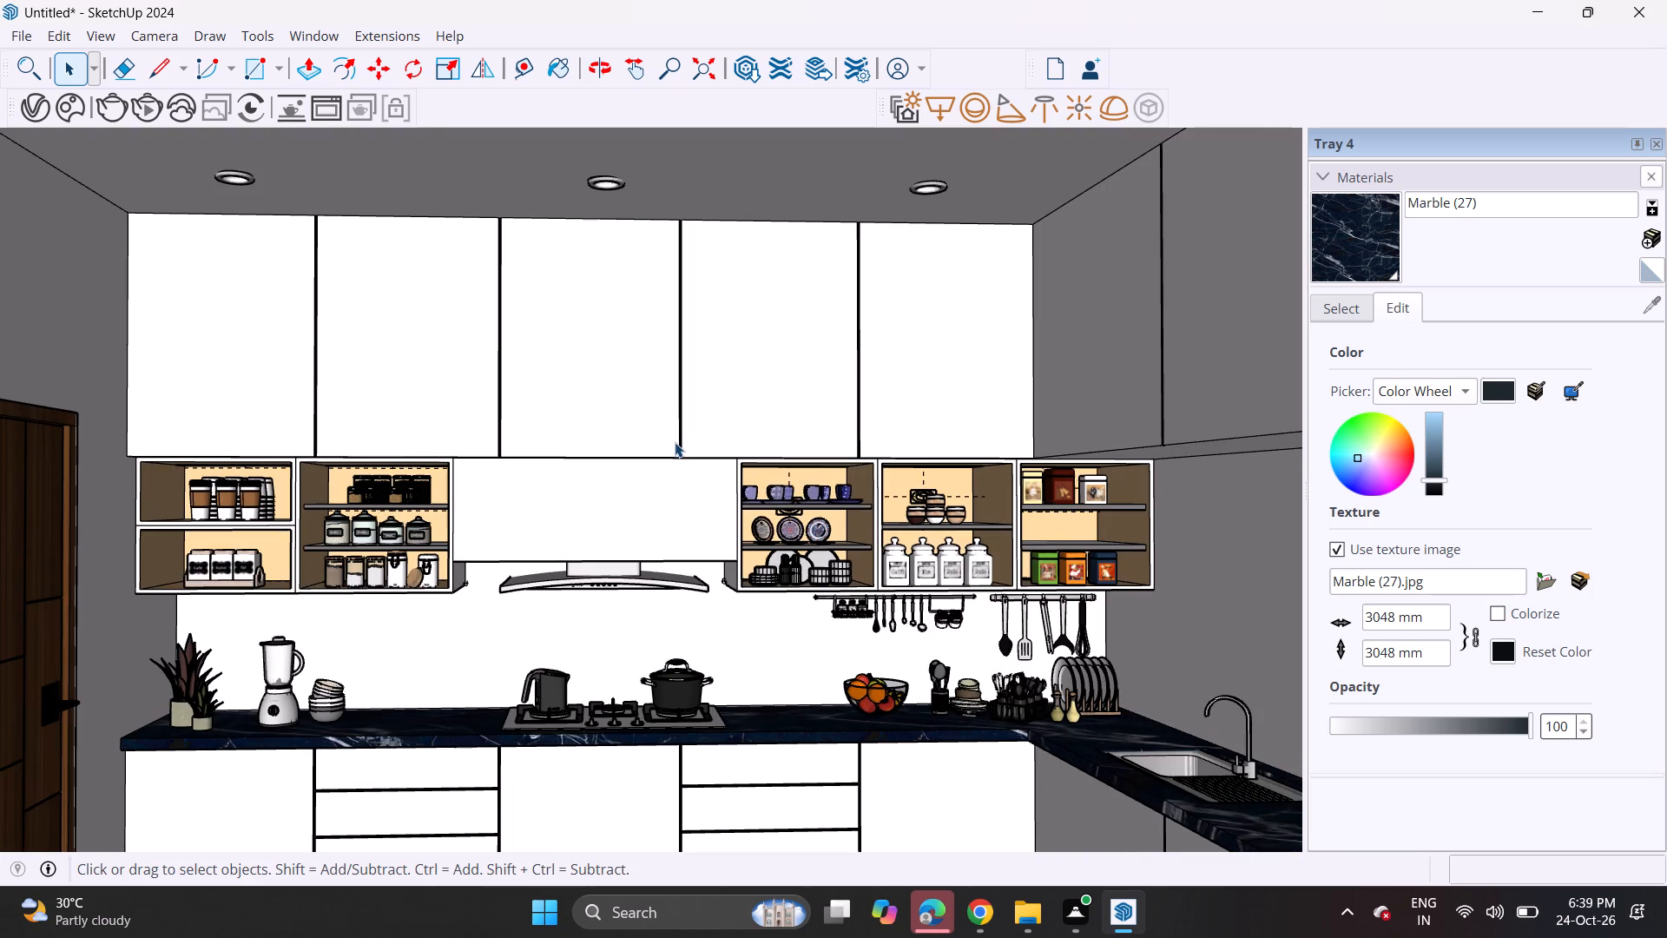
scroll(675, 442, "down", 2)
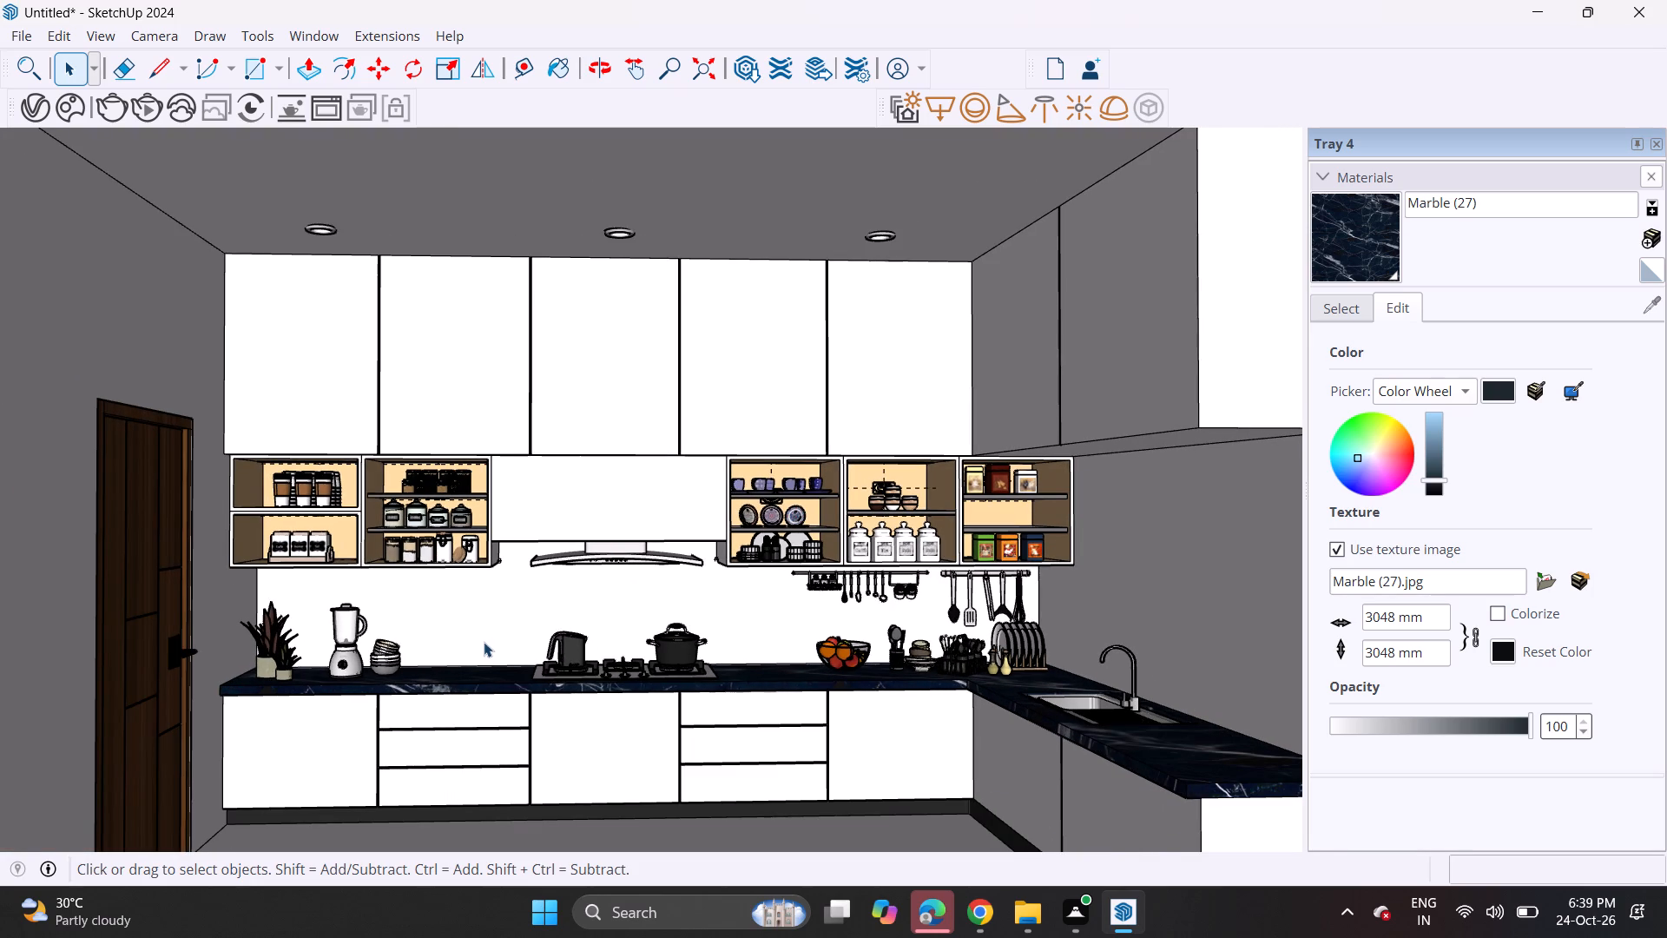
scroll(158, 507, "up", 7)
scroll(175, 521, "down", 1)
scroll(175, 521, "up", 5)
scroll(208, 471, "down", 1)
Scale the wooden door slightly along the red axis at its side edge nearest the kitchen cabinets.
scroll(208, 471, "up", 3)
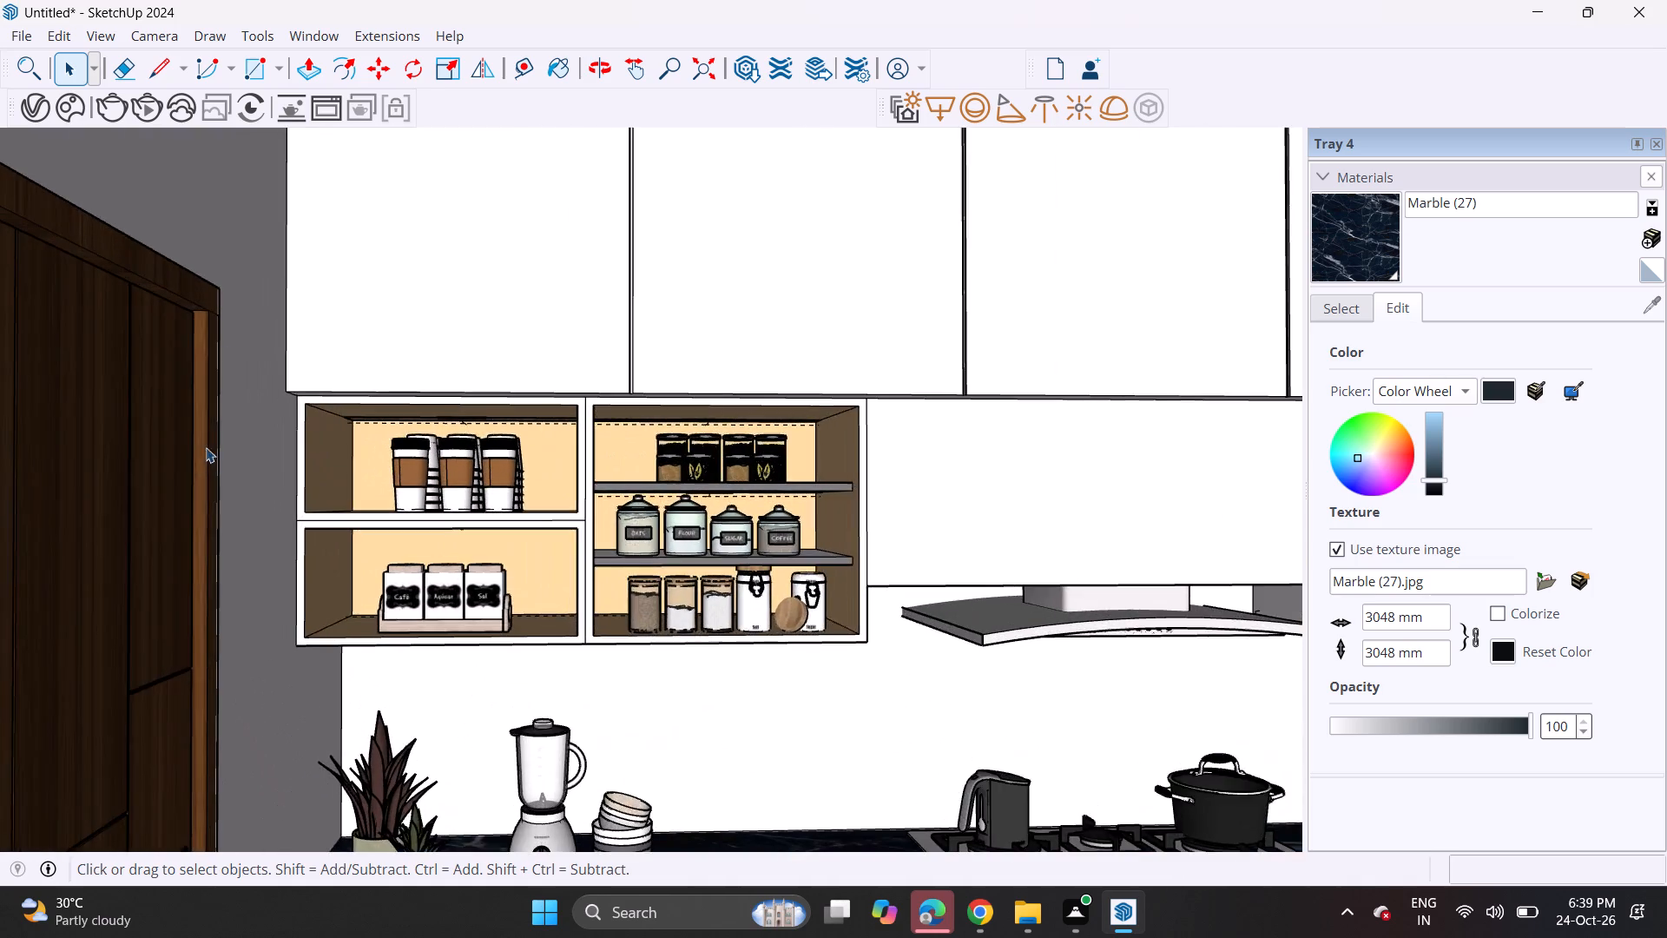
scroll(222, 387, "up", 9)
middle_click_drag(191, 336, 3, 488)
scroll(191, 336, "up", 1)
left_click(3, 477)
scroll(29, 482, "down", 3)
scroll(29, 482, "up", 1)
scroll(29, 482, "down", 1)
middle_click_drag(60, 489, 268, 416, "shift")
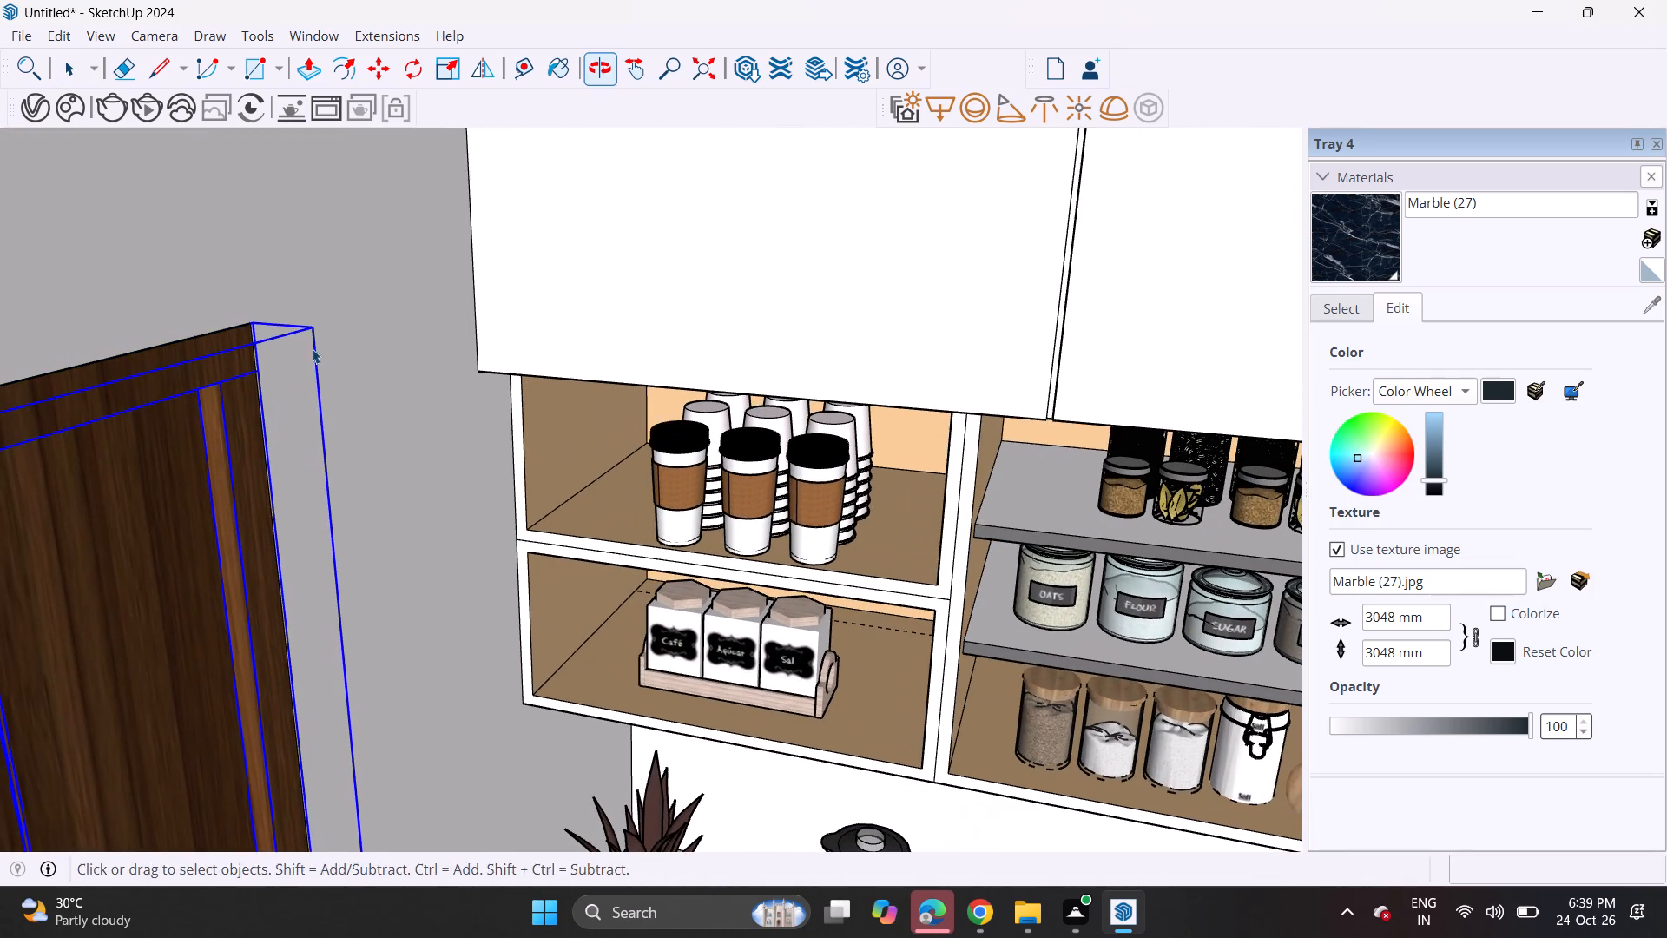
left_click(456, 63)
scroll(344, 591, "down", 5)
middle_click_drag(346, 638, 351, 591)
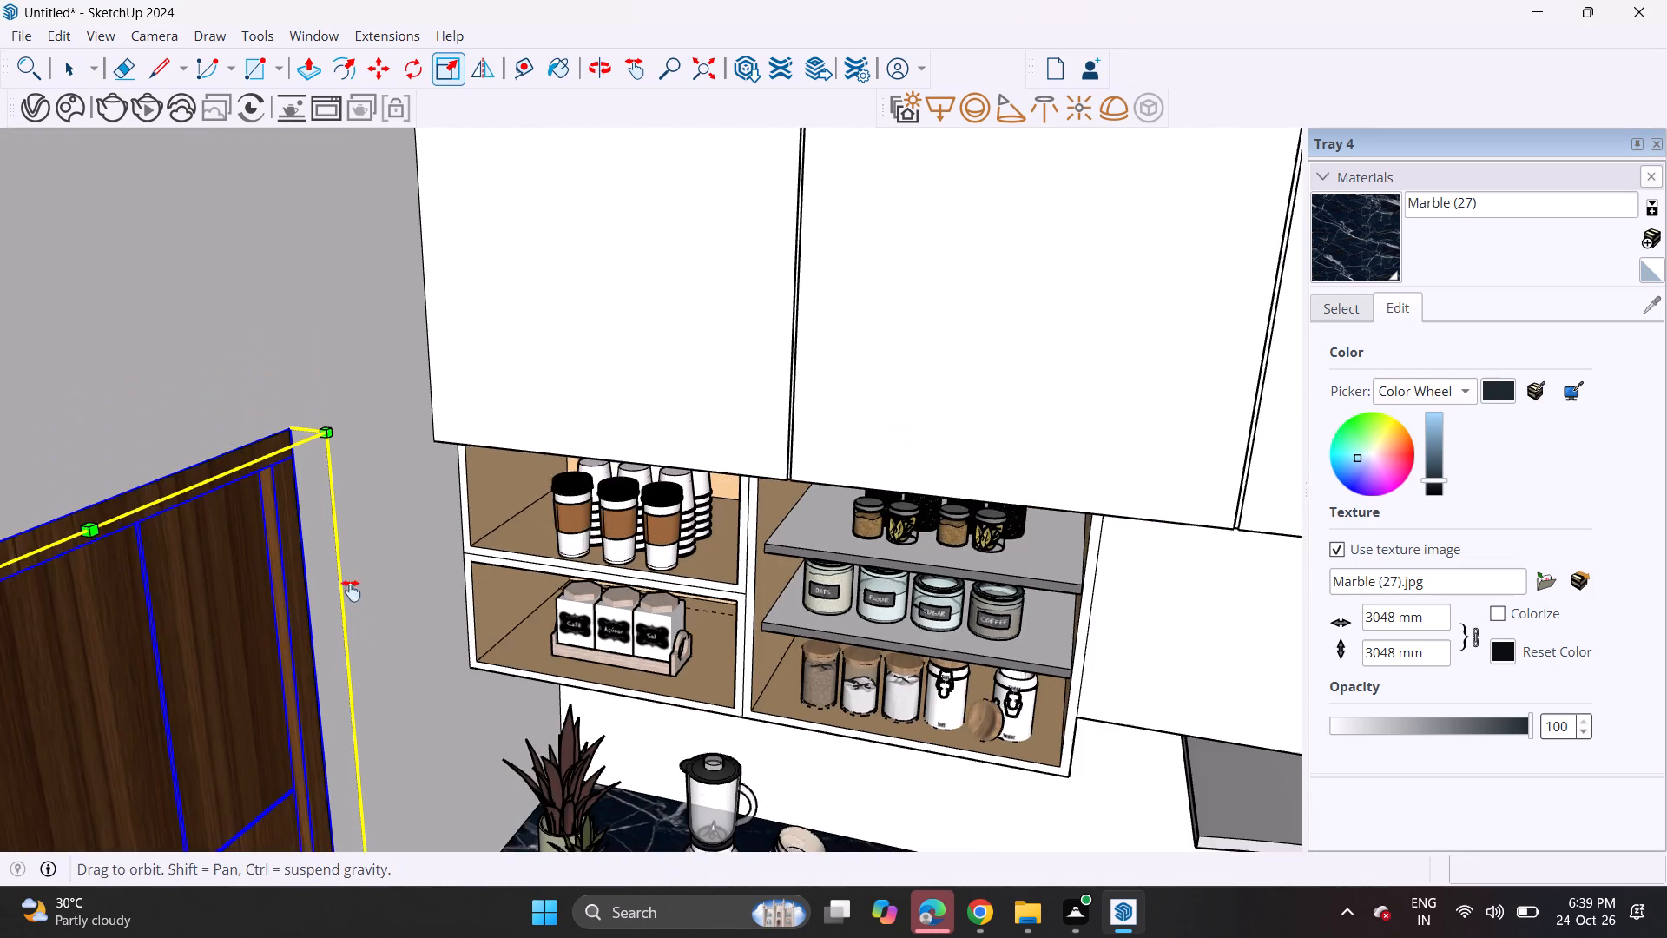
middle_click_drag(351, 591, 334, 361)
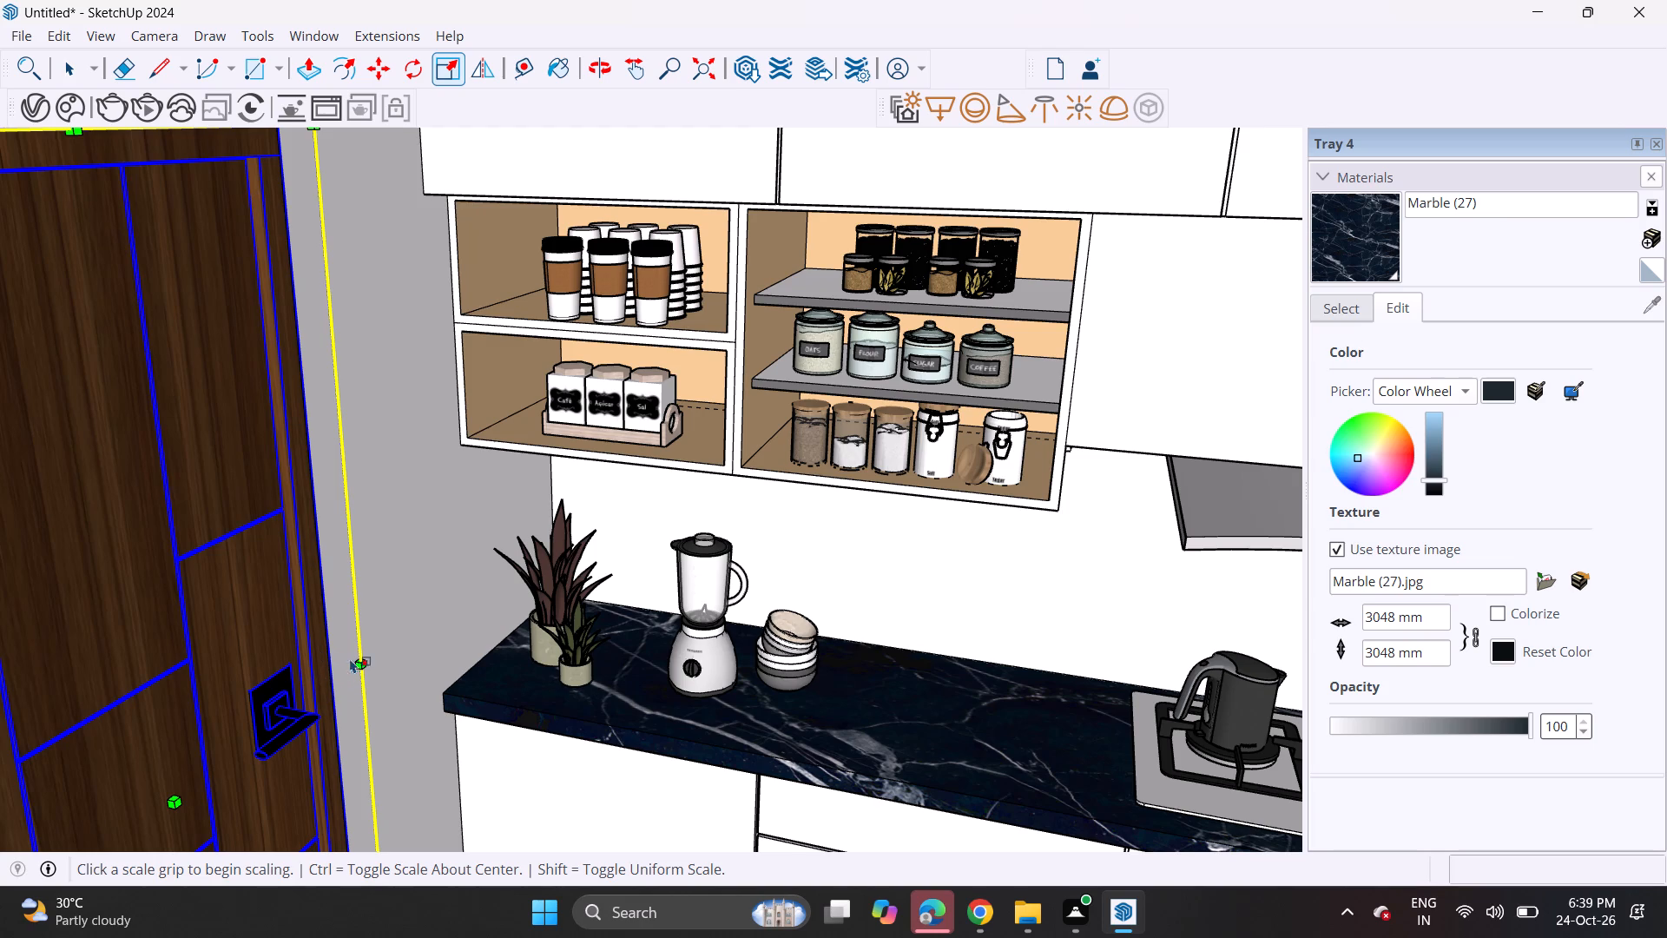
middle_click_drag(349, 636, 125, 690)
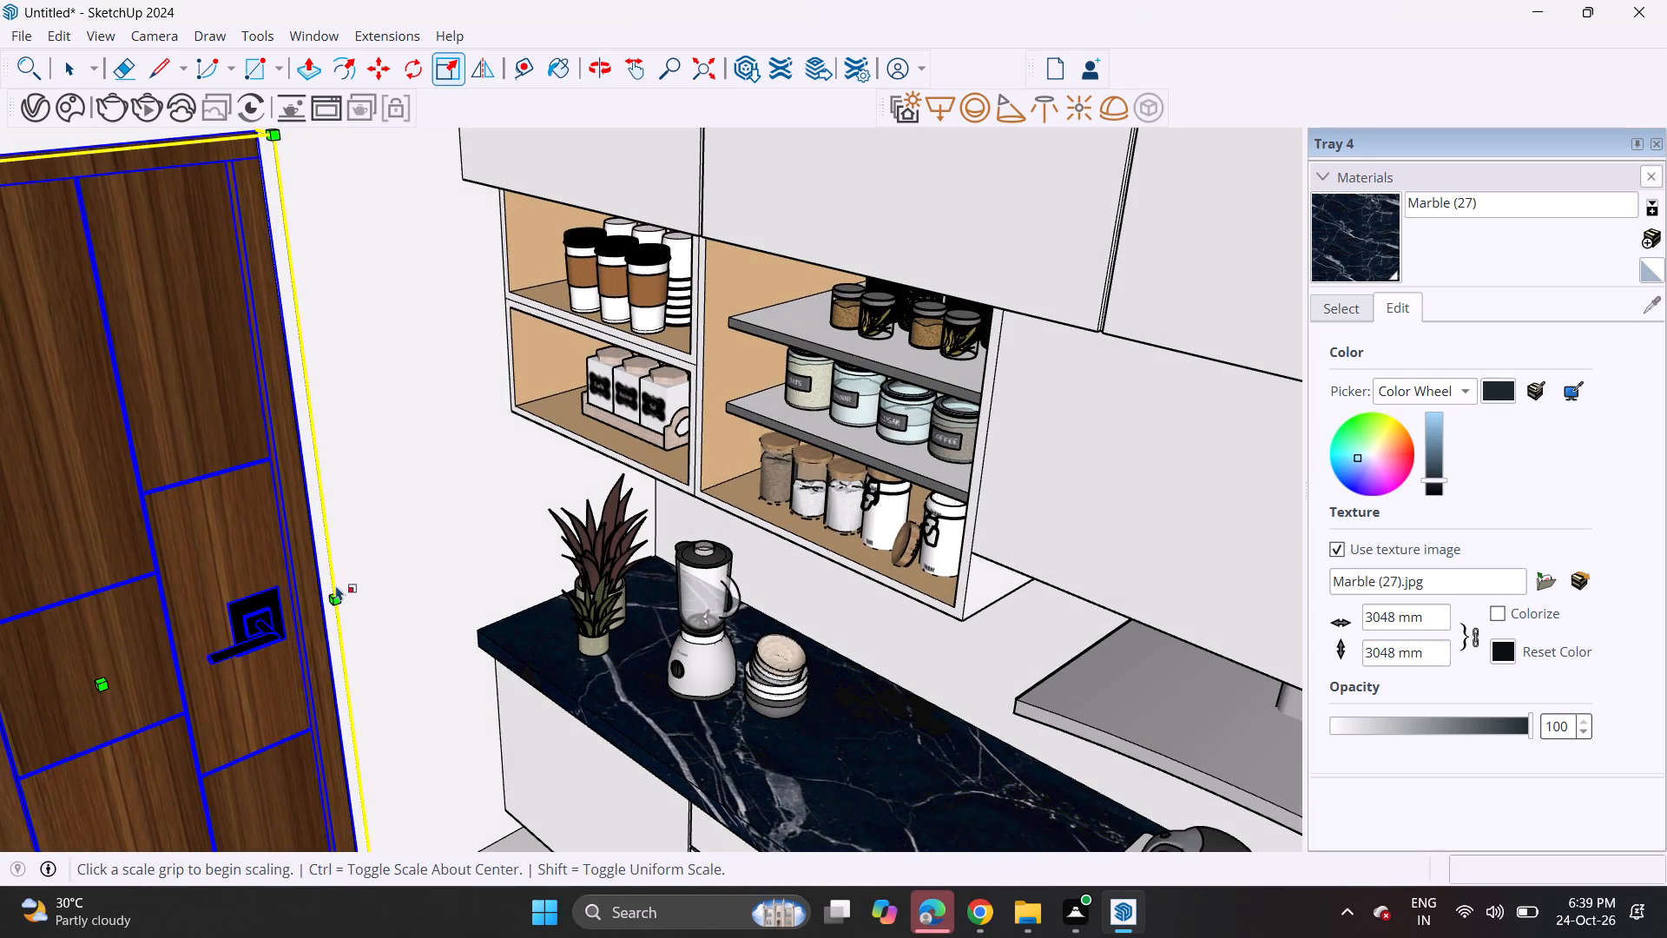
left_click(302, 573)
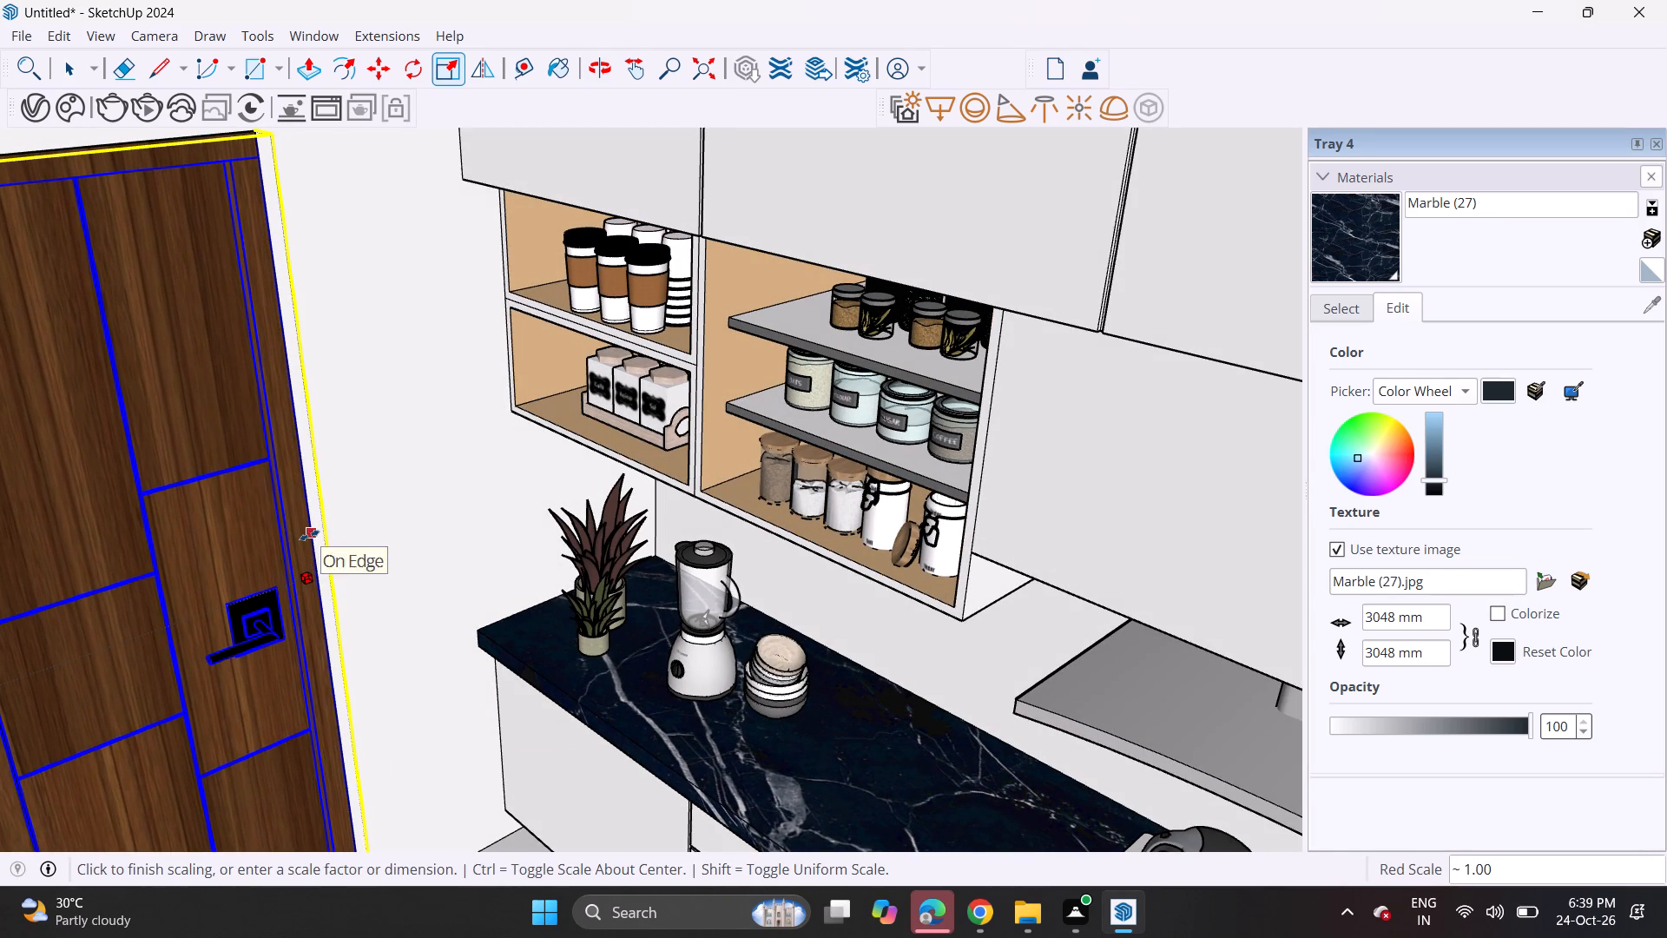
left_click(309, 535)
key("space")
left_click(416, 521)
Import the Group_42 handle model from Downloads and place it on the floor in front of the base cabinets.
middle_click_drag(353, 568, 574, 416)
scroll(445, 447, "down", 3)
scroll(385, 531, "down", 3)
scroll(385, 531, "up", 1)
scroll(385, 531, "down", 2)
middle_click_drag(390, 541, 226, 547)
scroll(225, 546, "up", 1, "shift")
middle_click_drag(233, 545, 353, 527)
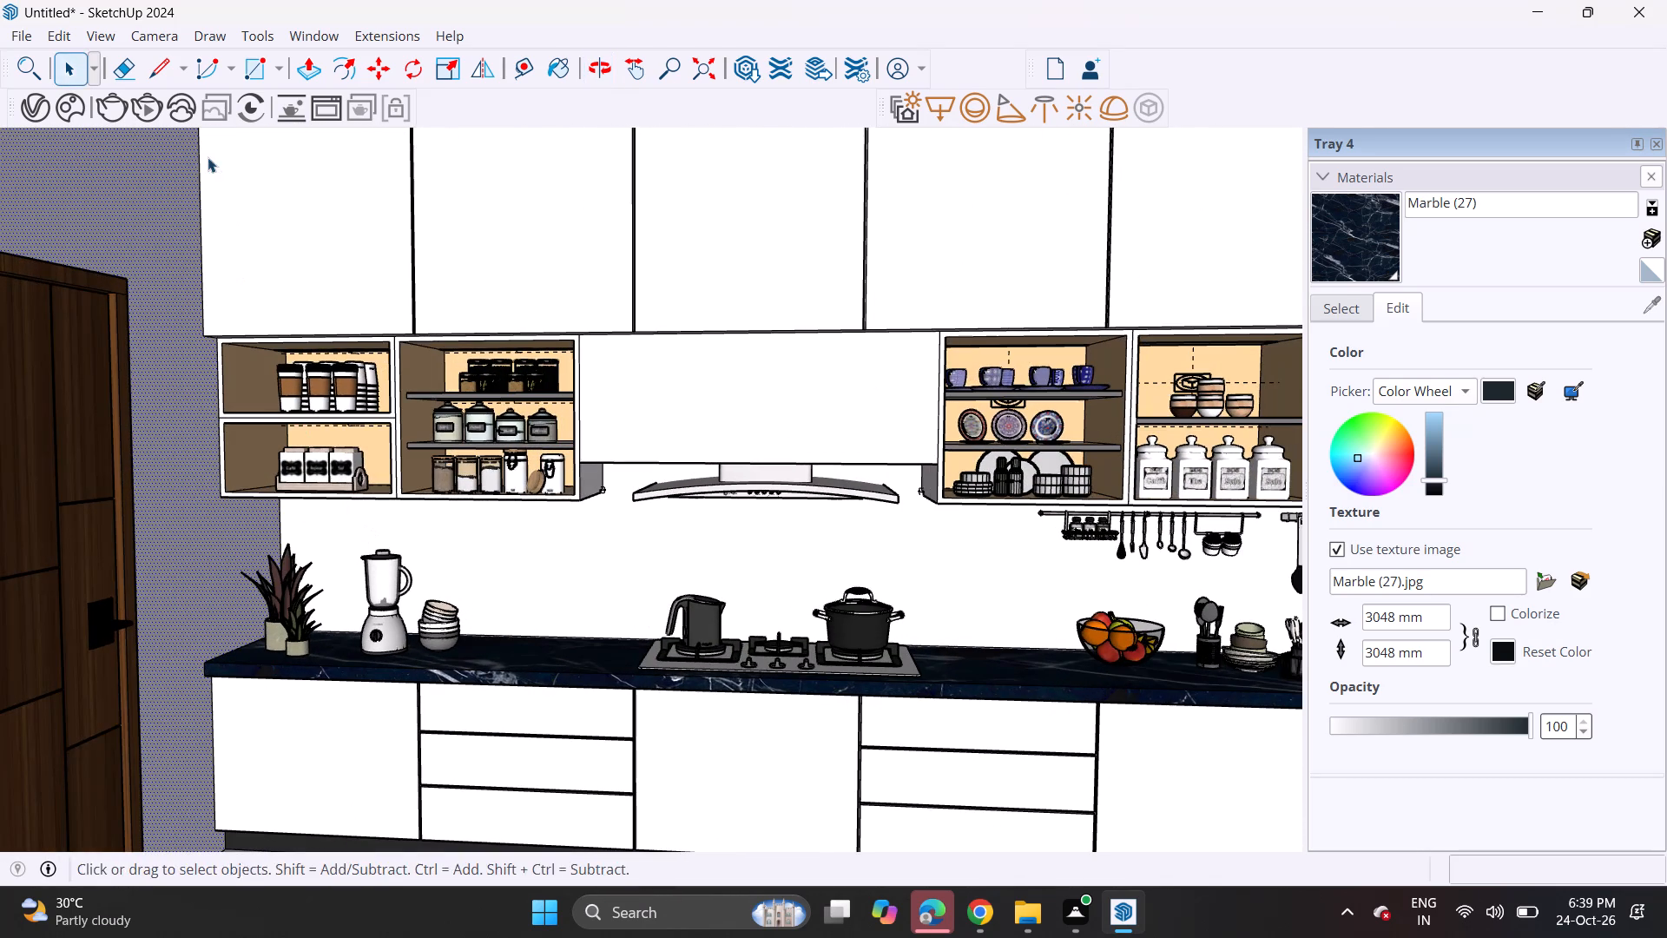
left_click(10, 33)
left_click(77, 353)
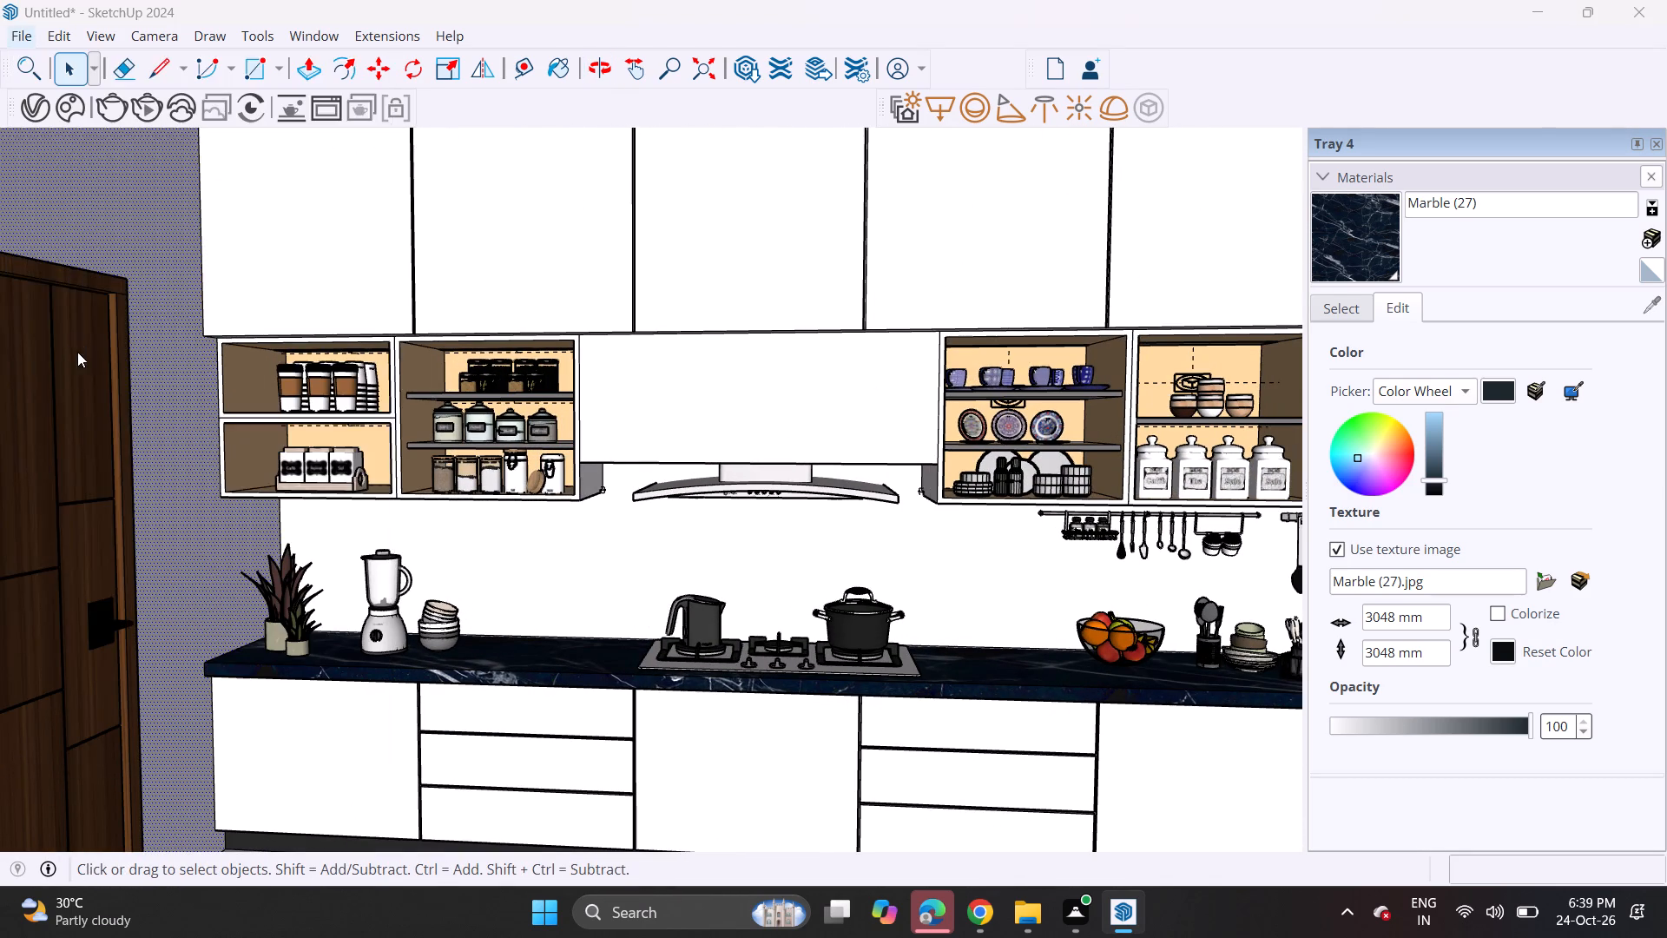
scroll(565, 285, "down", 4)
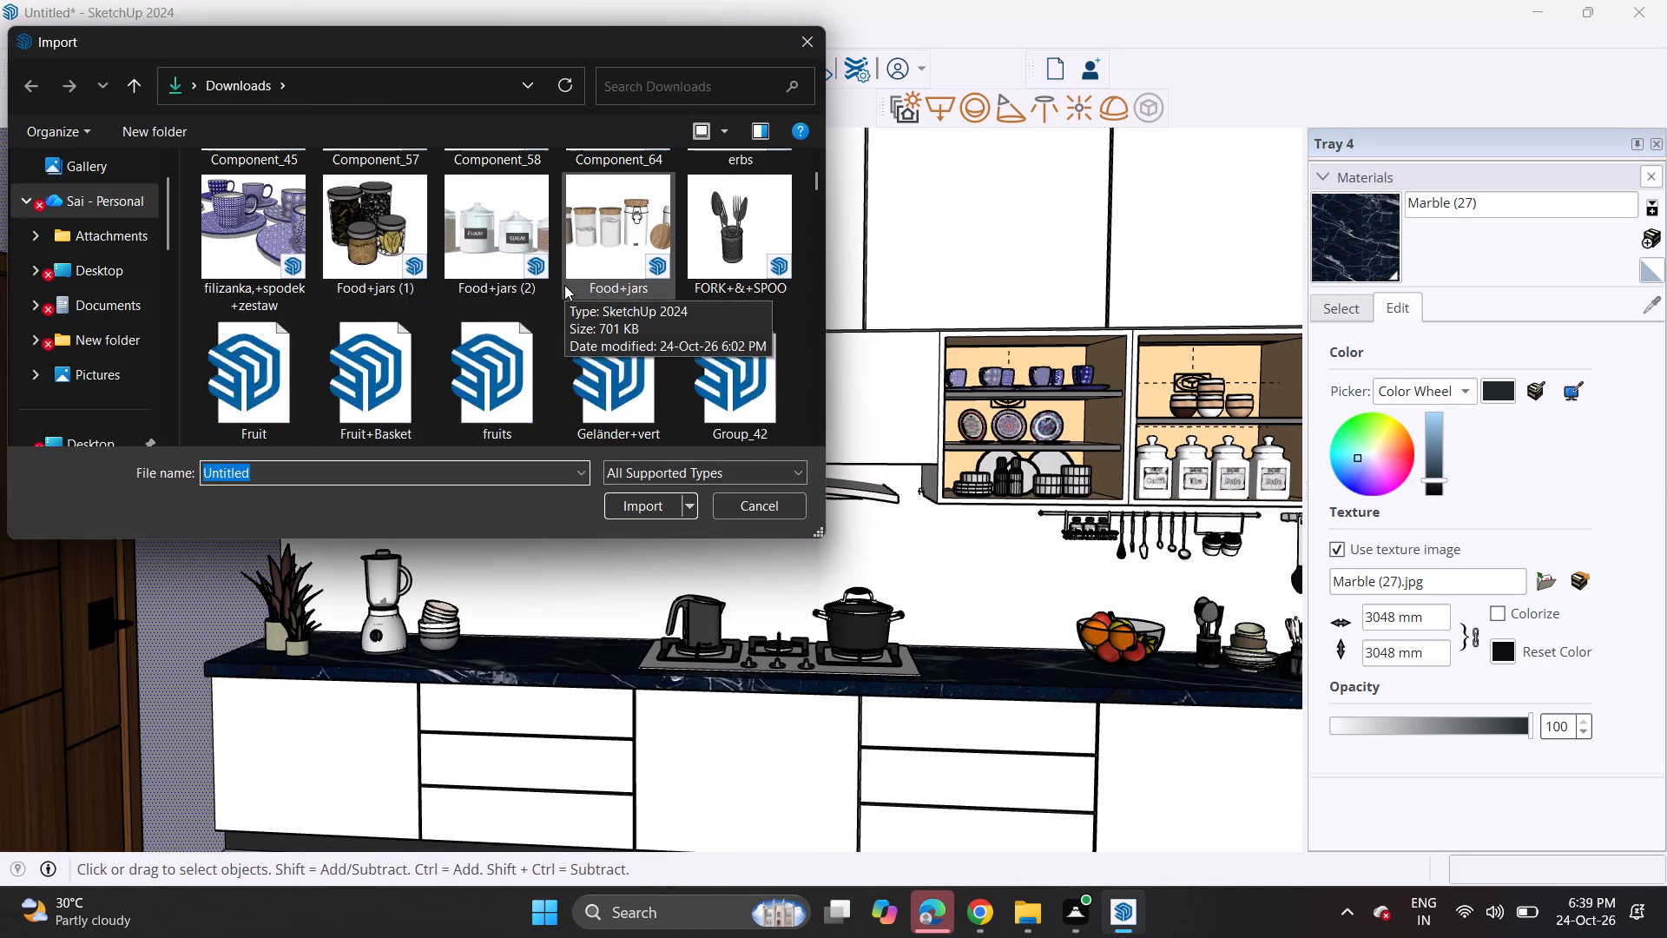
scroll(564, 285, "down", 1)
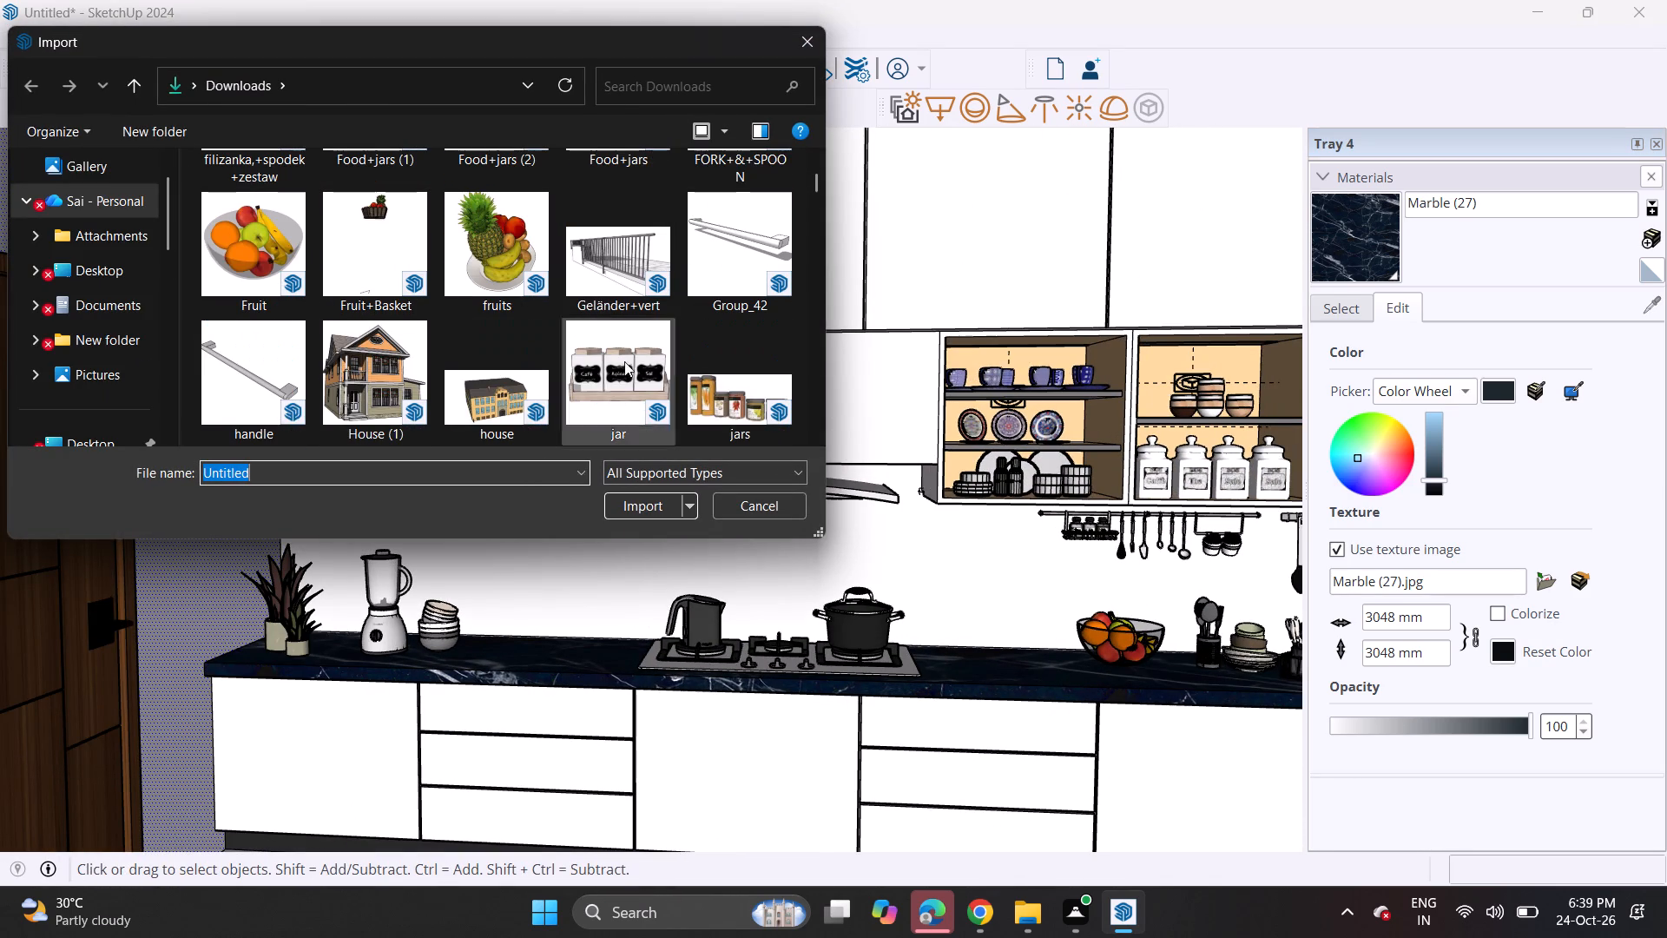
left_click(708, 289)
left_click(658, 505)
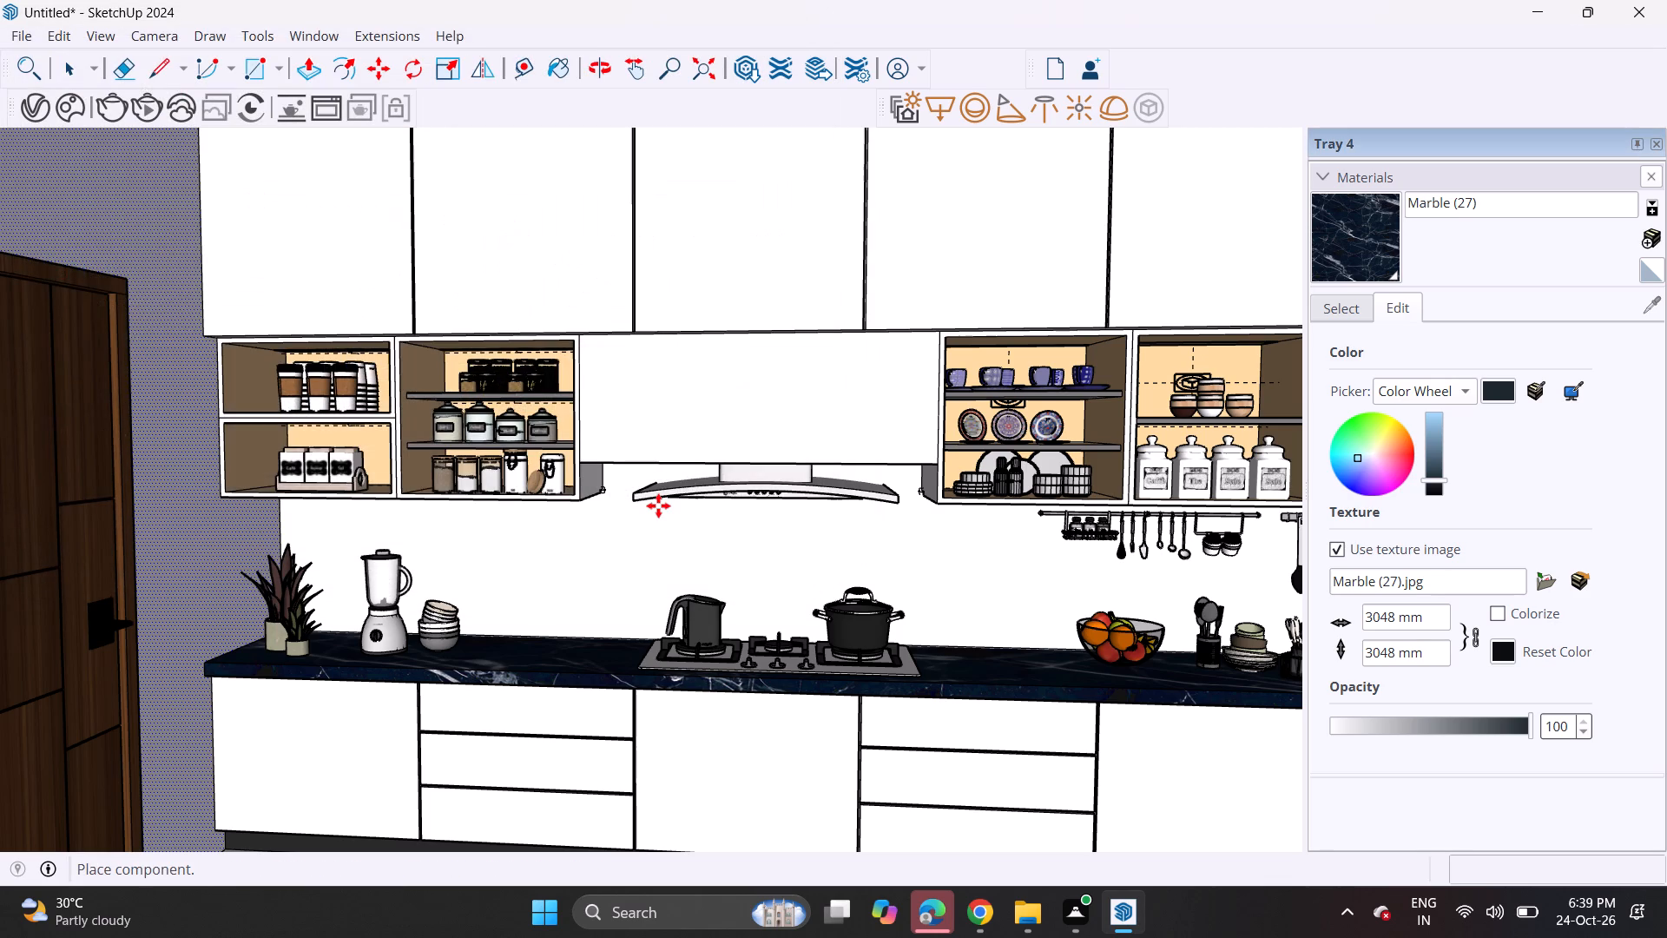
scroll(417, 506, "down", 4)
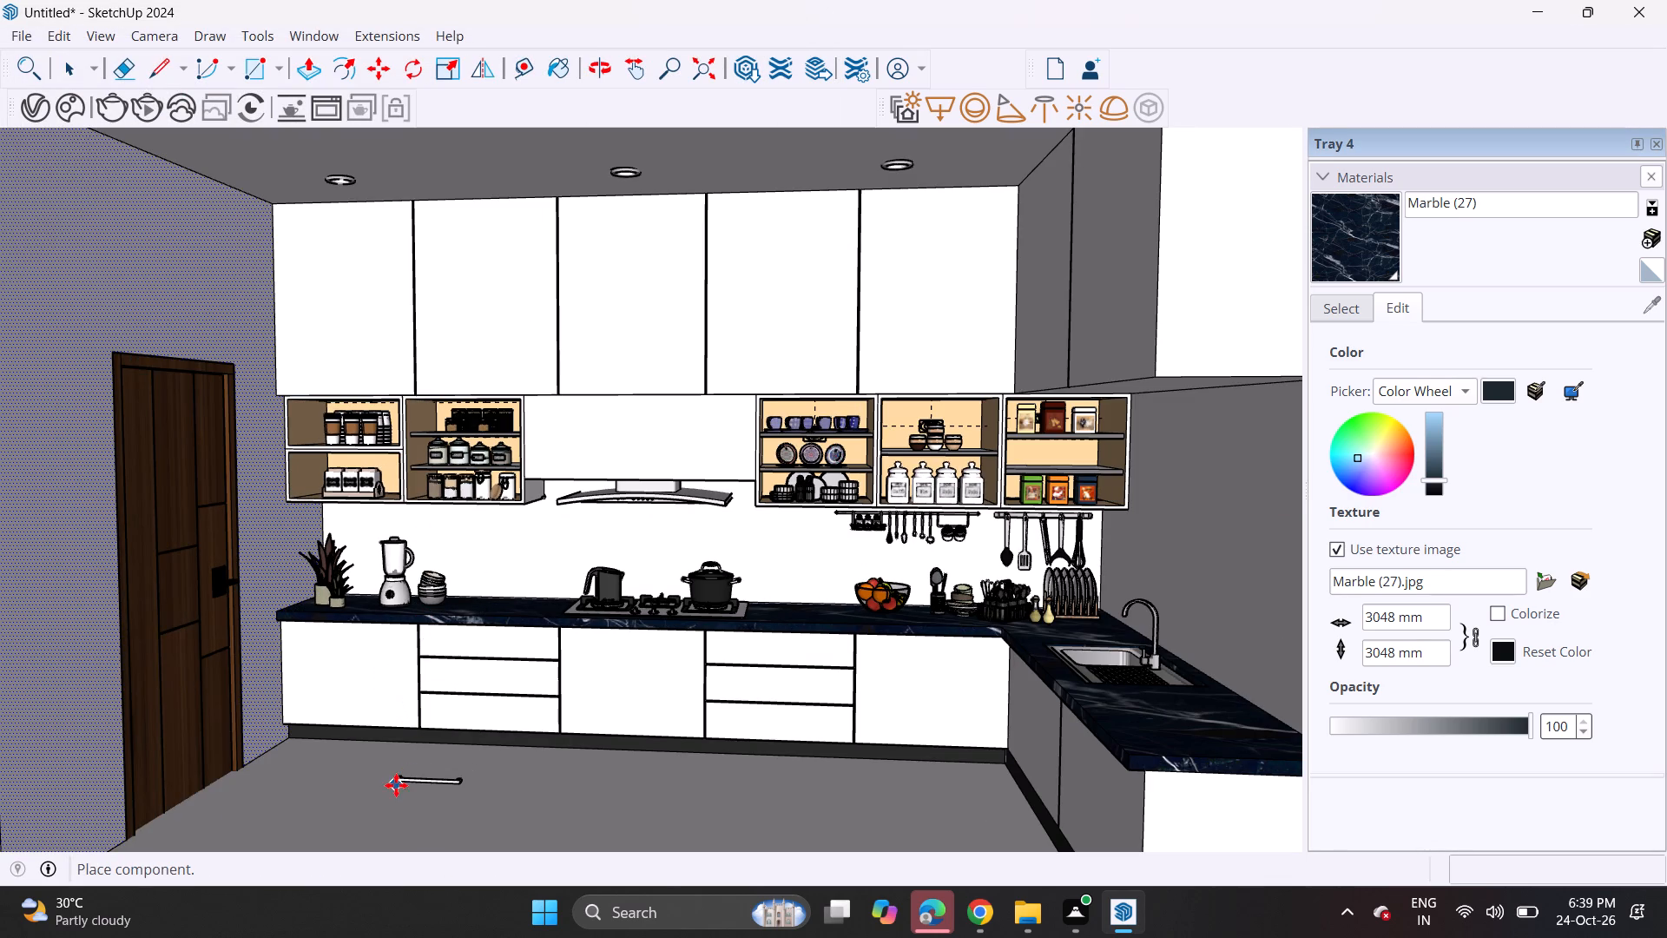
left_click(394, 785)
Move the handle up from the floor to the top drawer of the base unit between the blender and the hob.
scroll(406, 774, "up", 6)
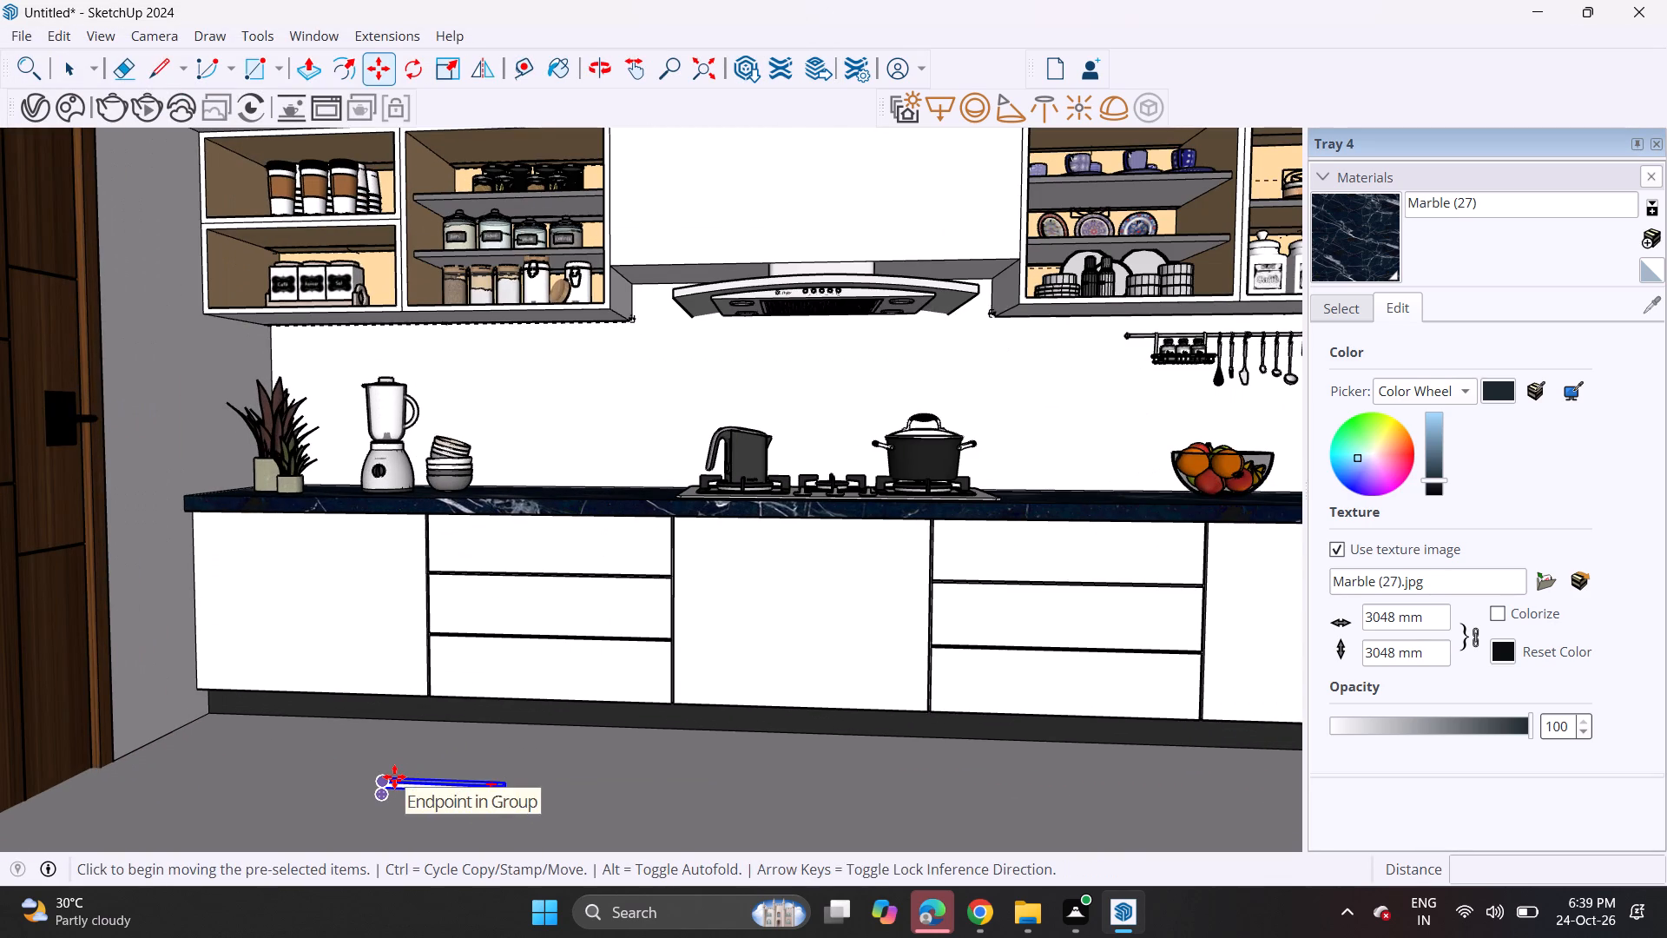
left_click(399, 764)
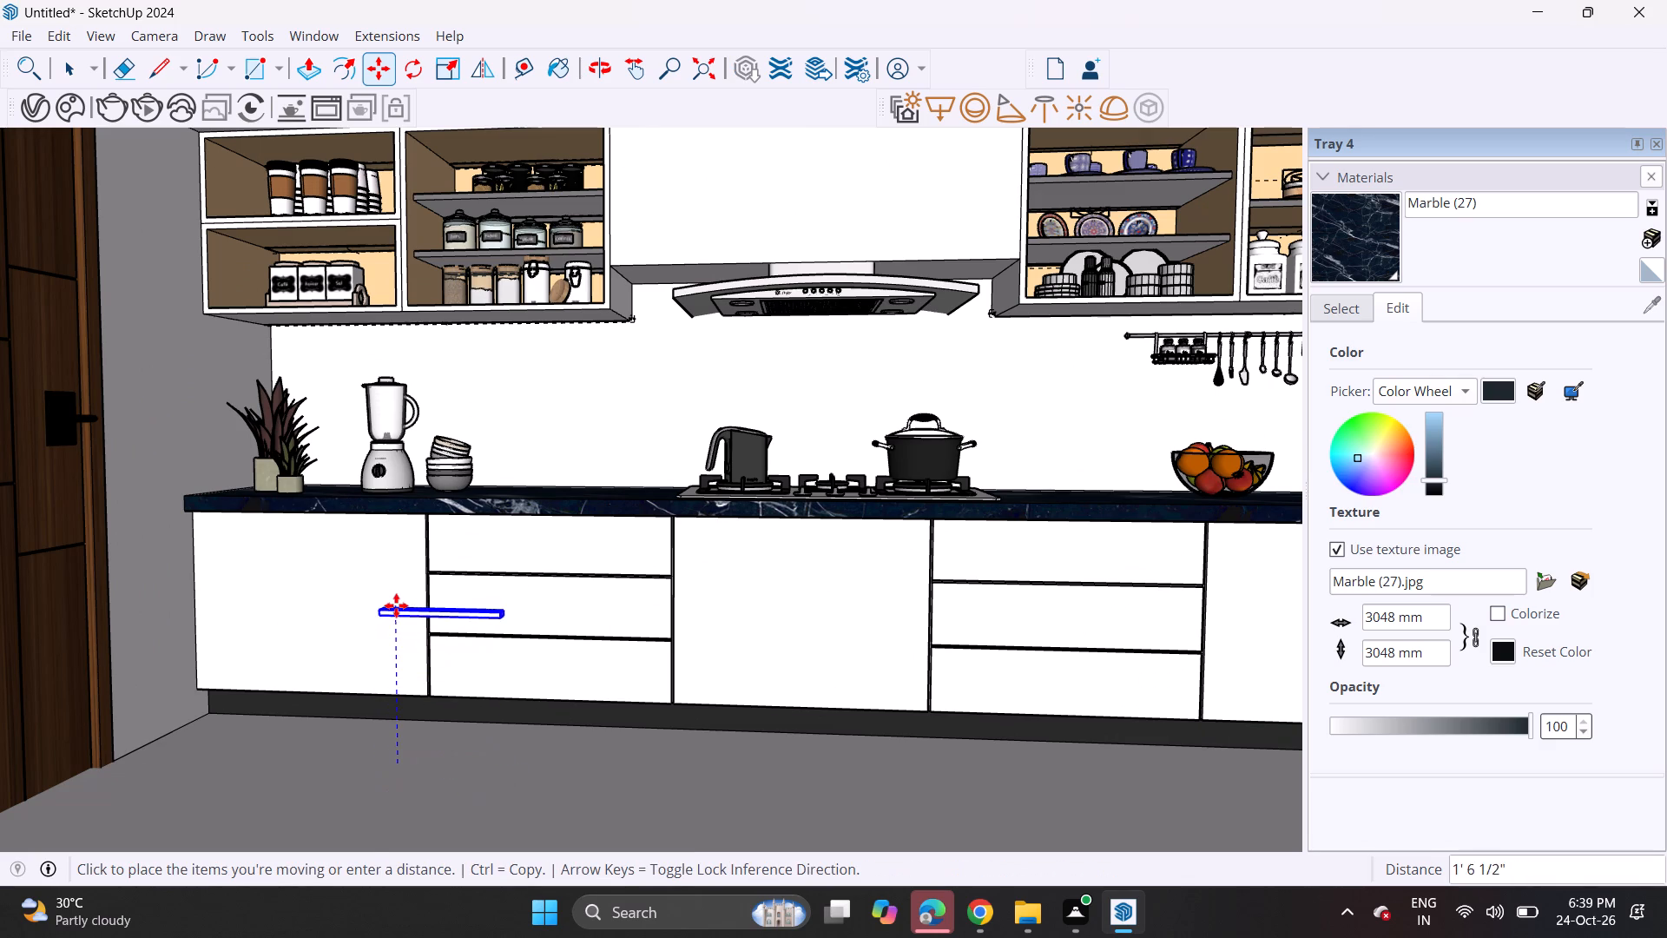
scroll(410, 591, "up", 4)
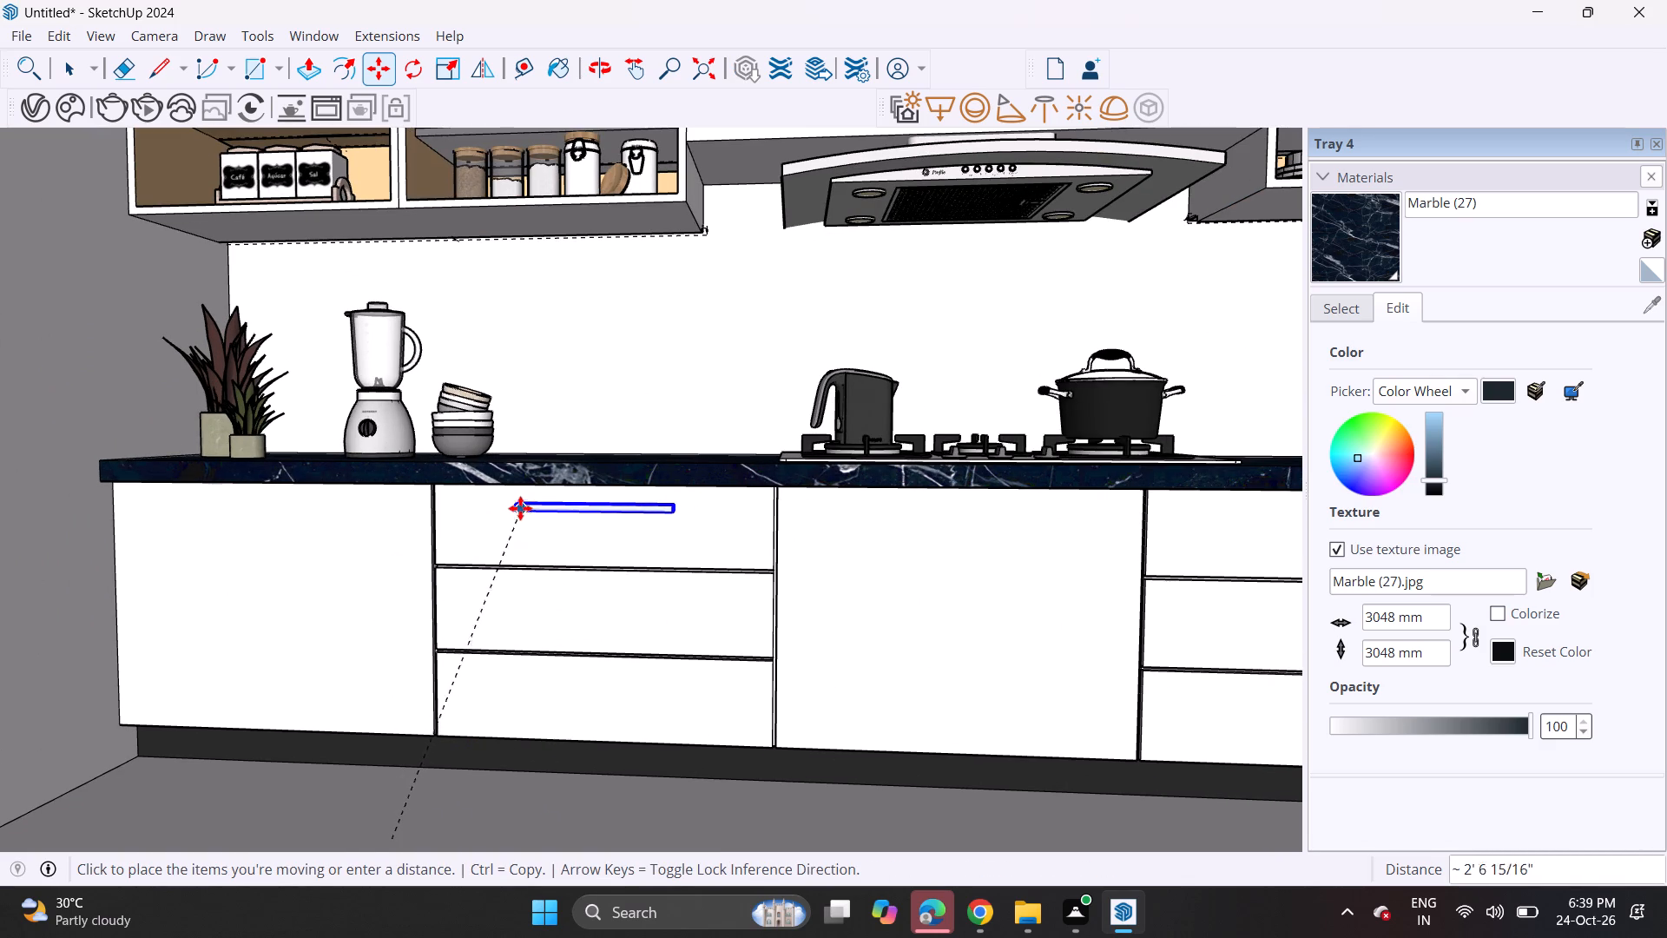
left_click(520, 508)
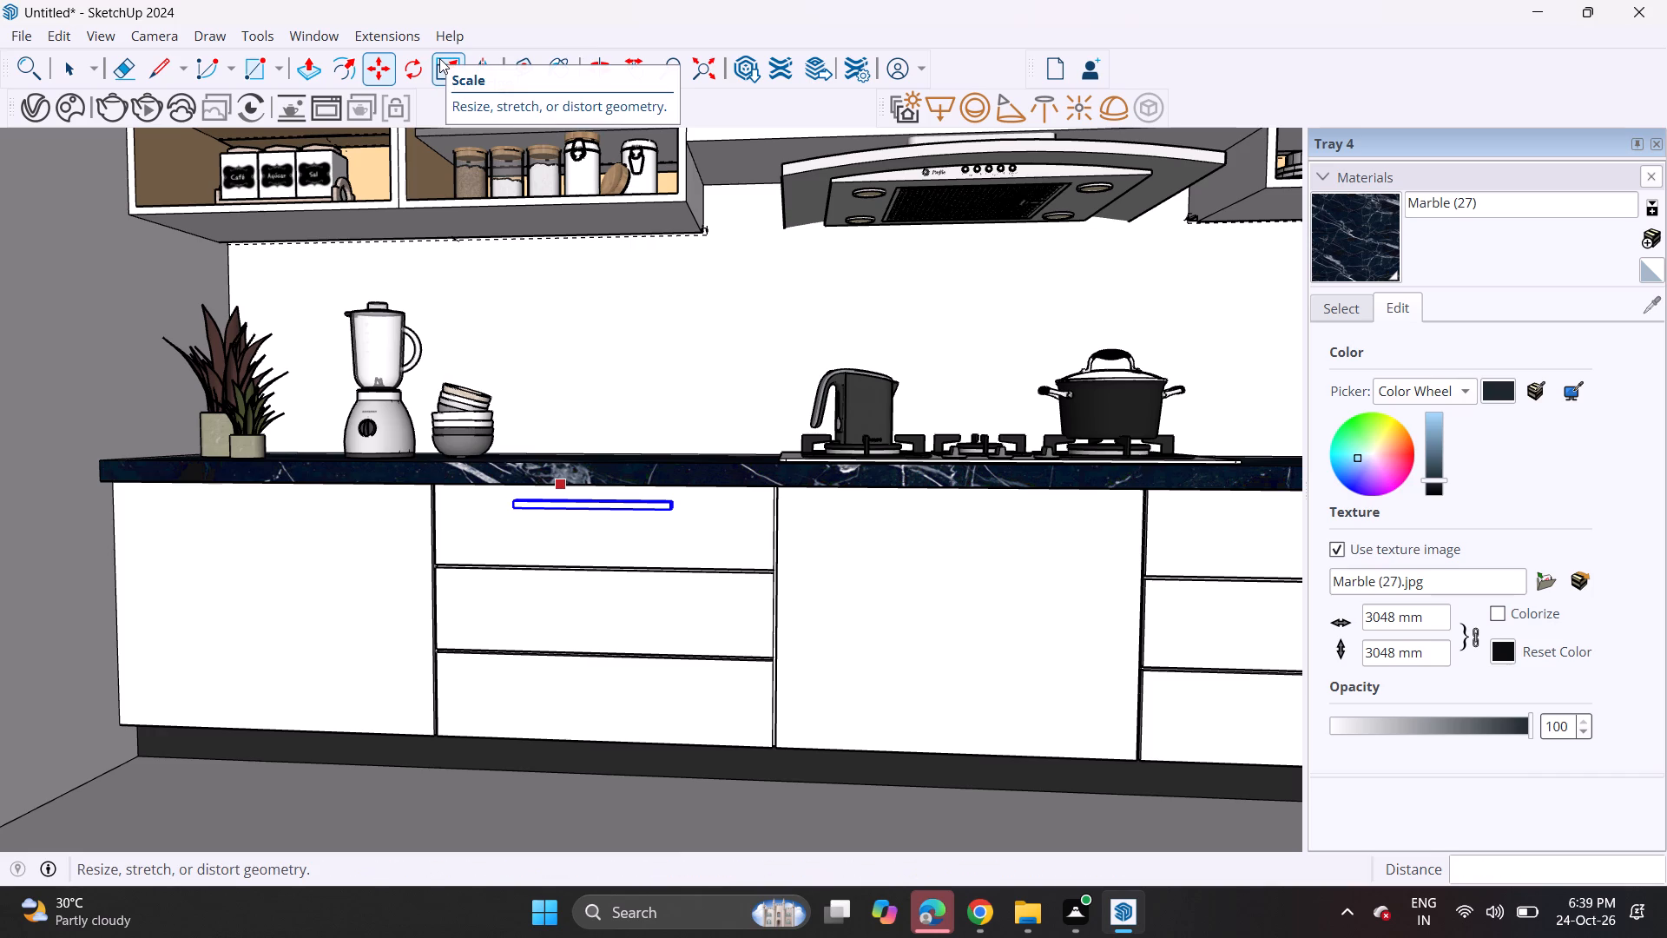
Shorten the handle from both ends along the red axis, scaling by 0.83 at one end and about 0.68 at the other.
left_click(439, 59)
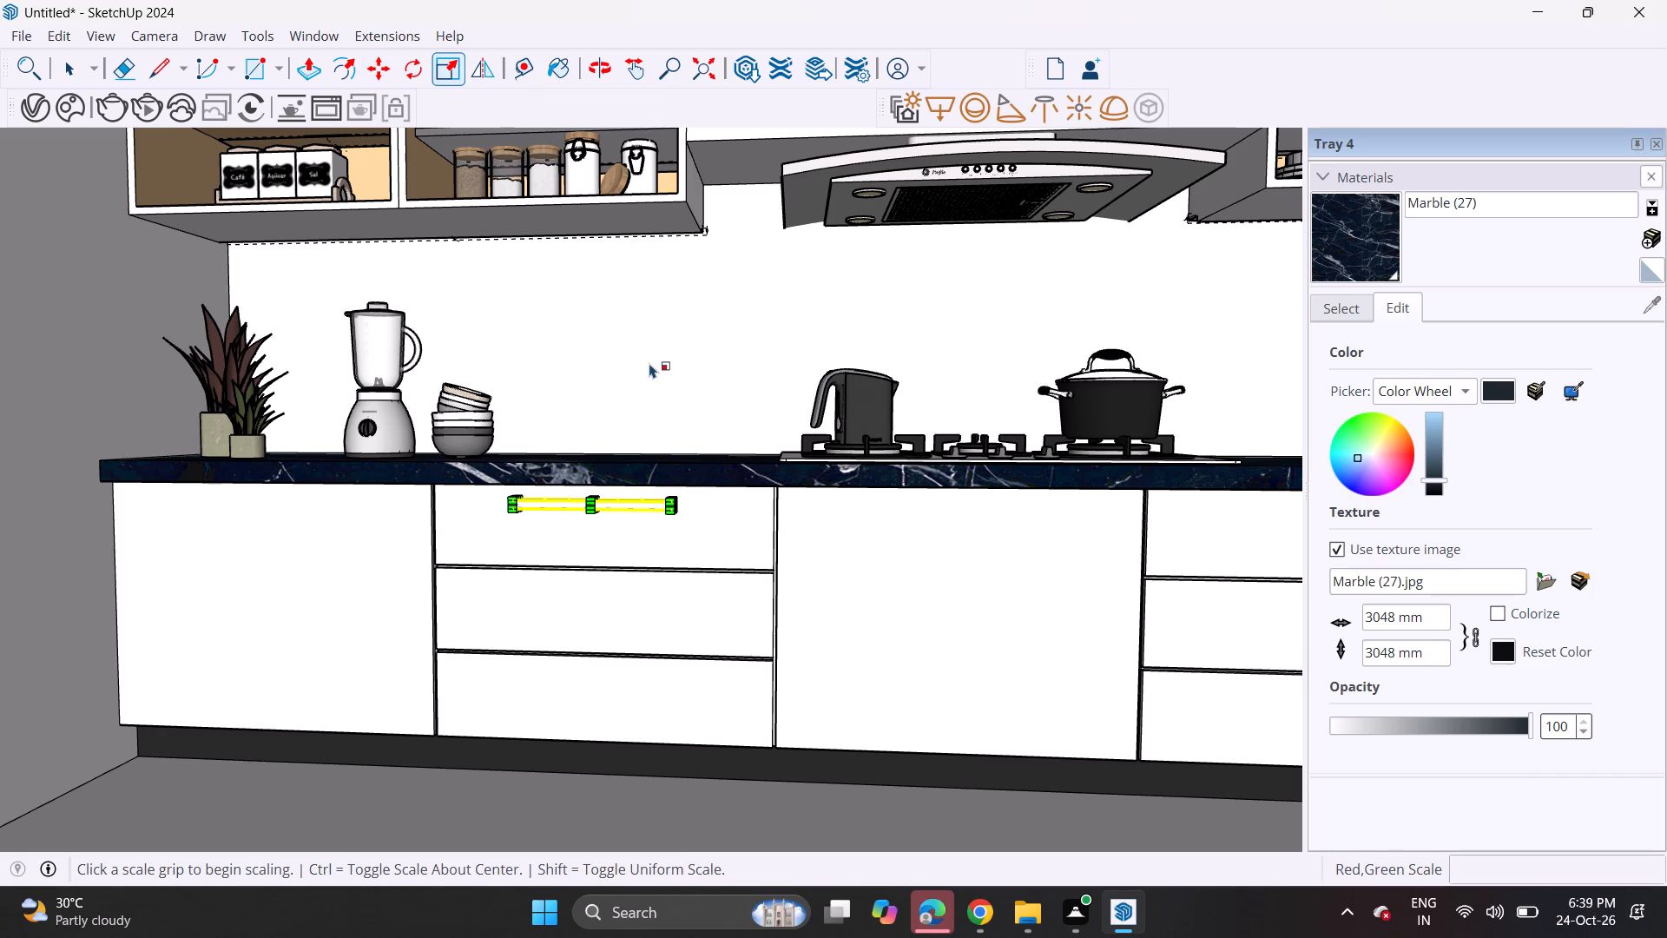
scroll(663, 386, "up", 4)
scroll(677, 538, "up", 1)
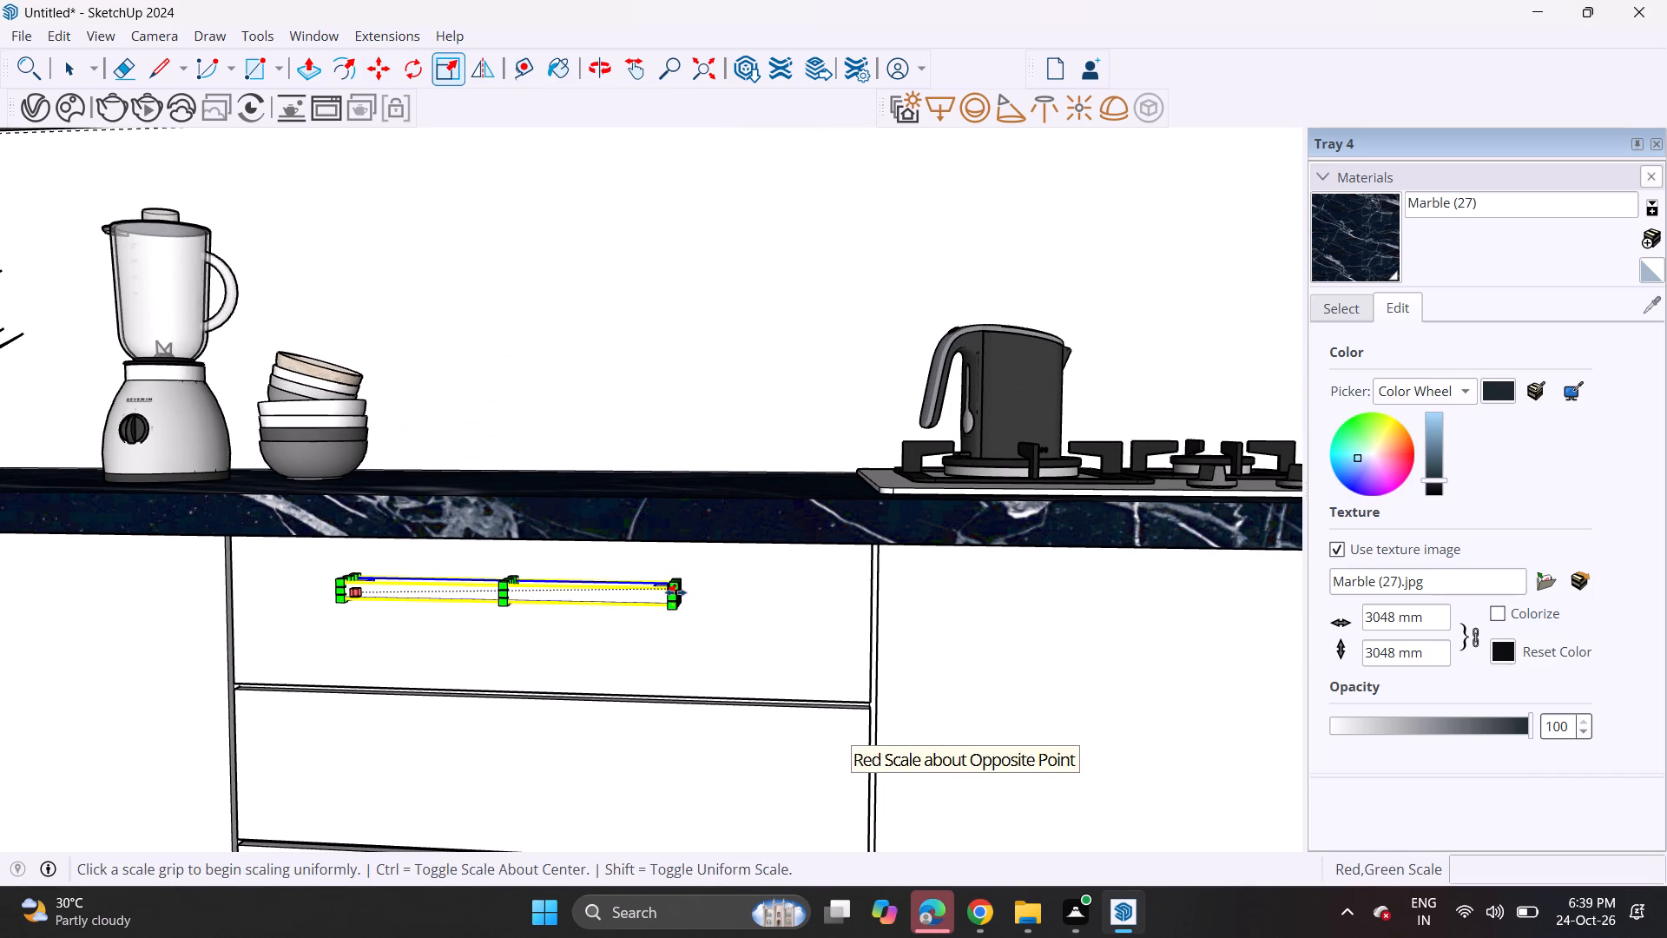
left_click(682, 598)
left_click(619, 576)
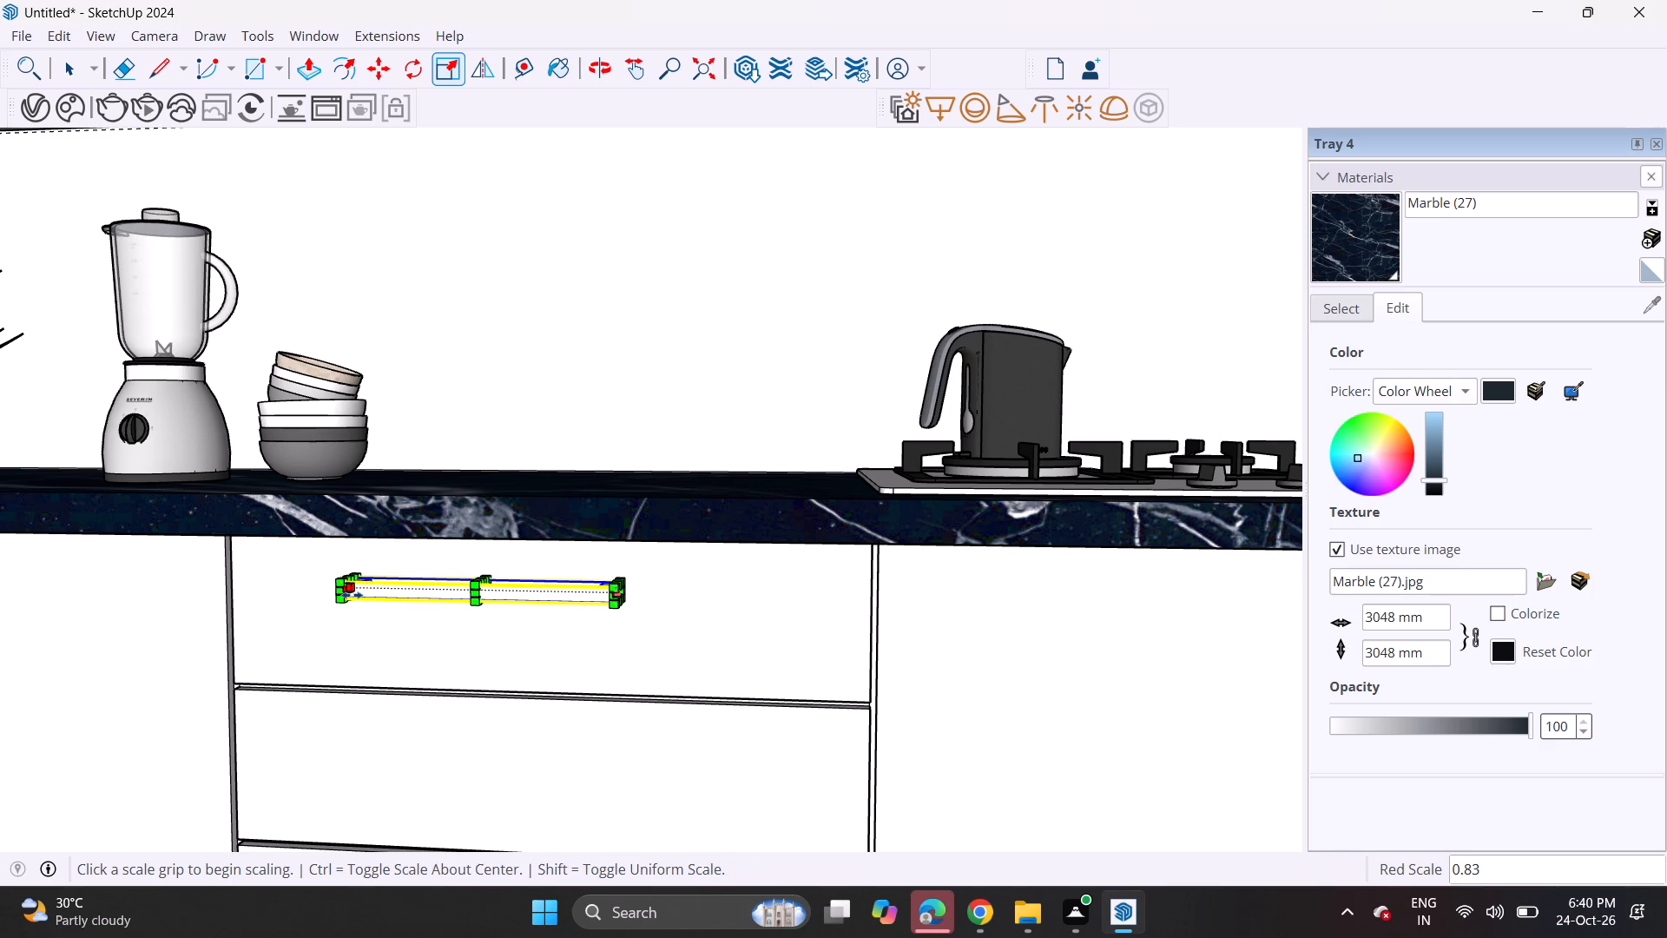
left_click(352, 595)
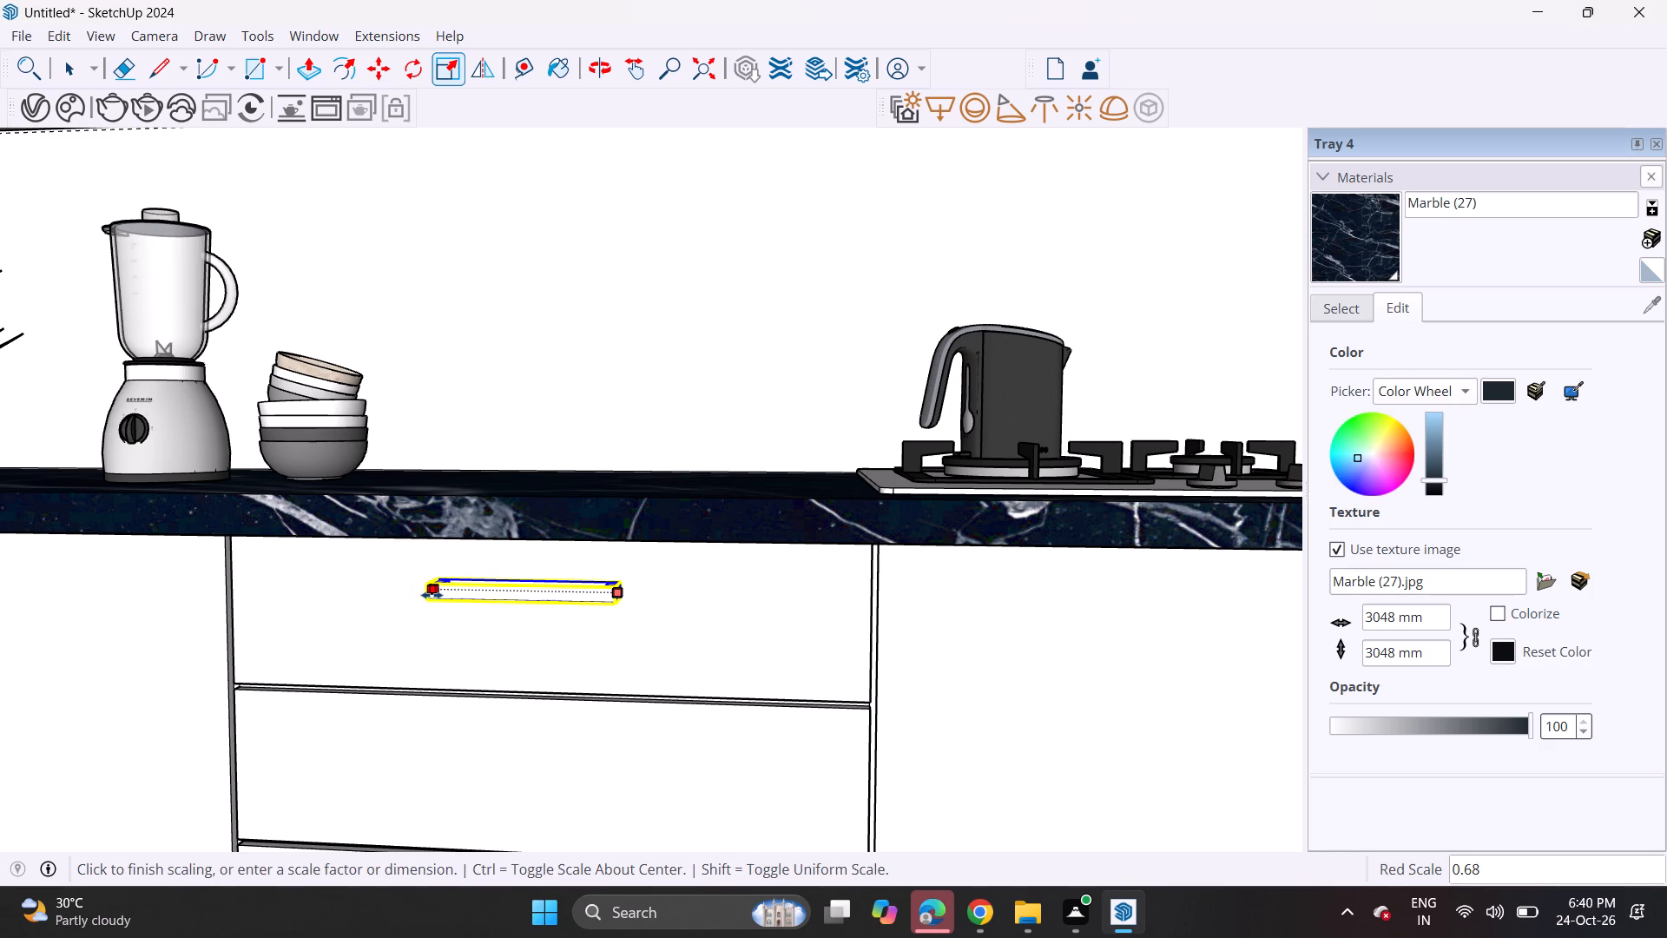
left_click(432, 595)
key("space")
left_click(576, 423)
Move the shortened handle about 7 5/8" towards the top drawer front, just below the marble countertop.
middle_click_drag(621, 419, 399, 662)
left_click(438, 693)
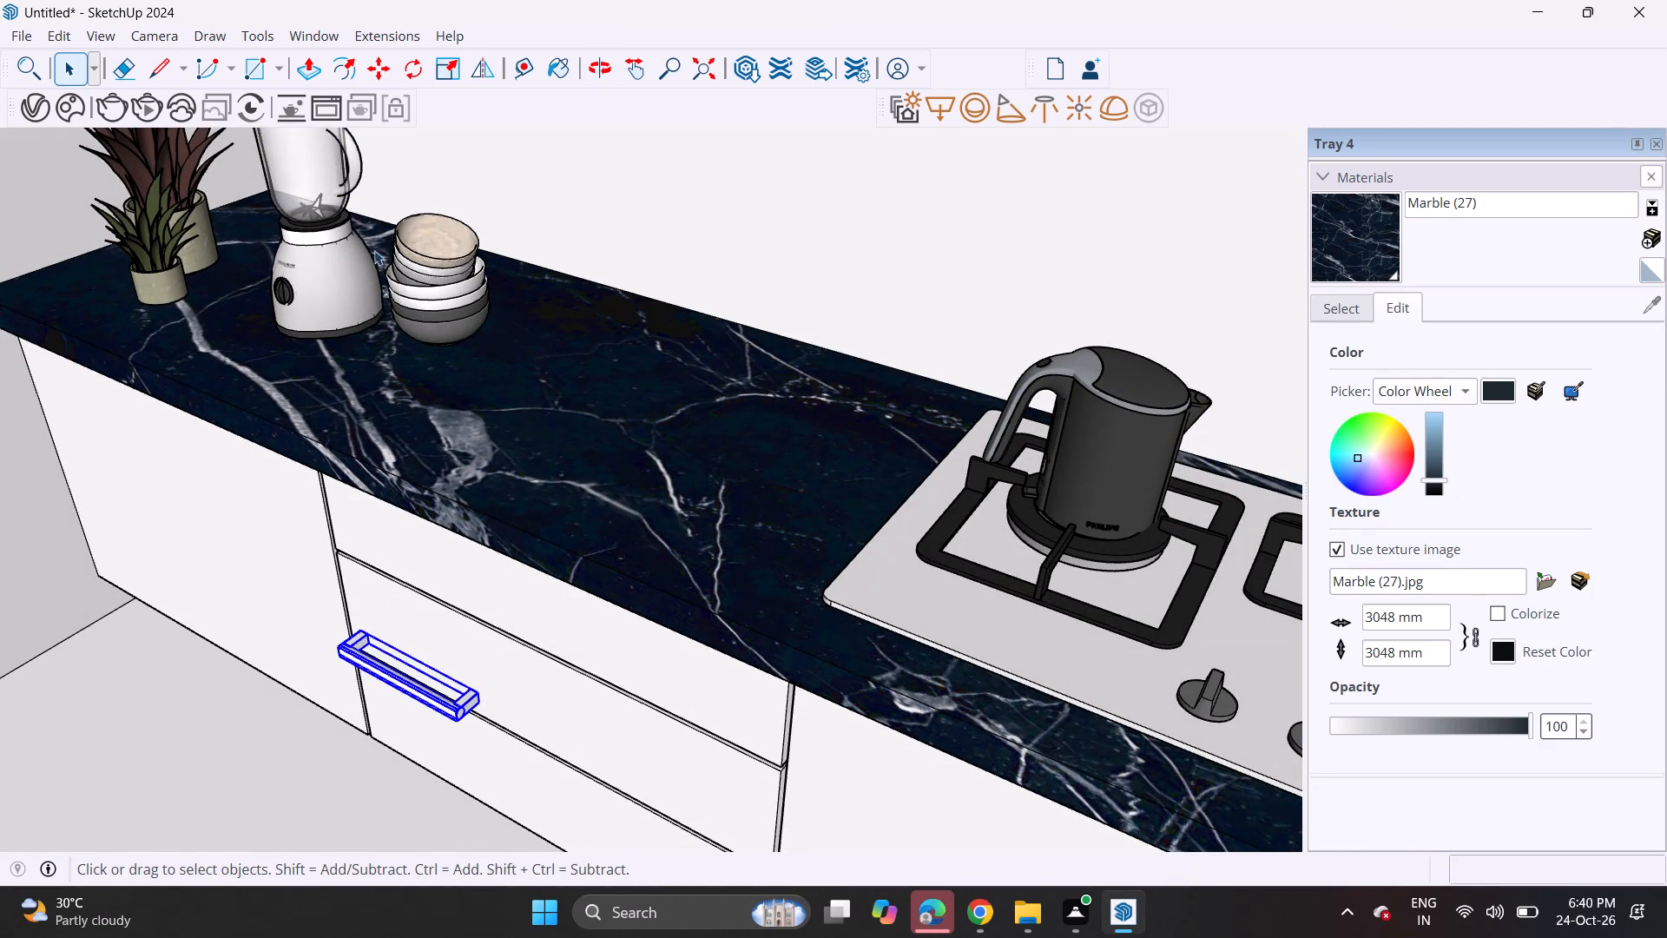
left_click(374, 73)
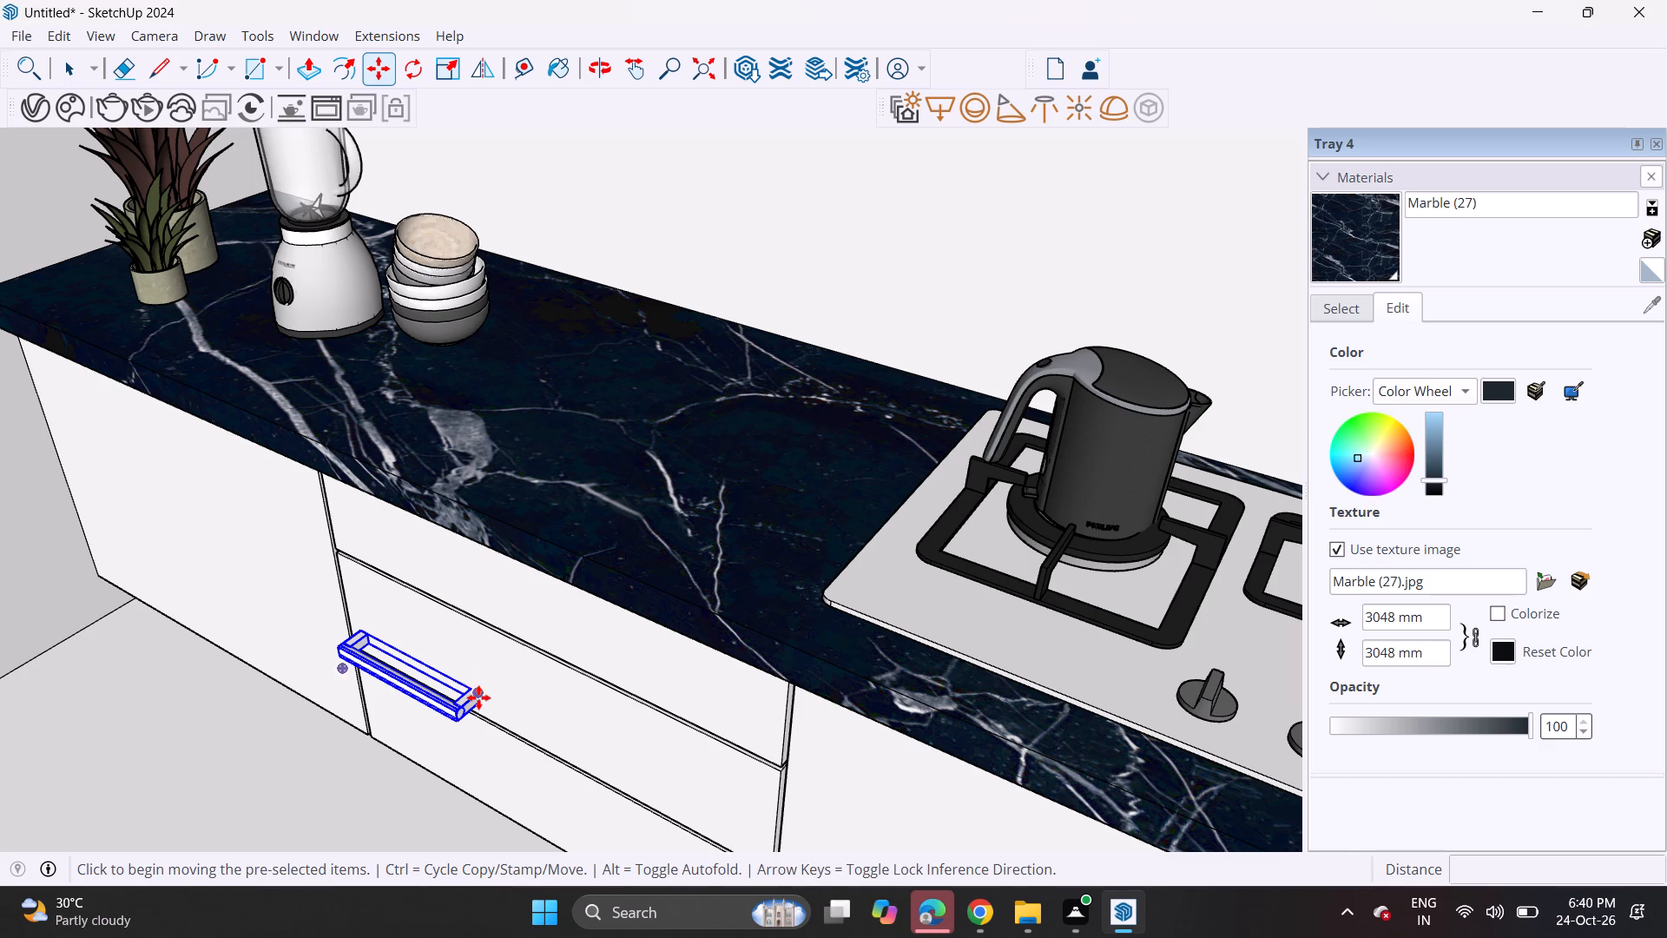
left_click(478, 697)
left_click(589, 598)
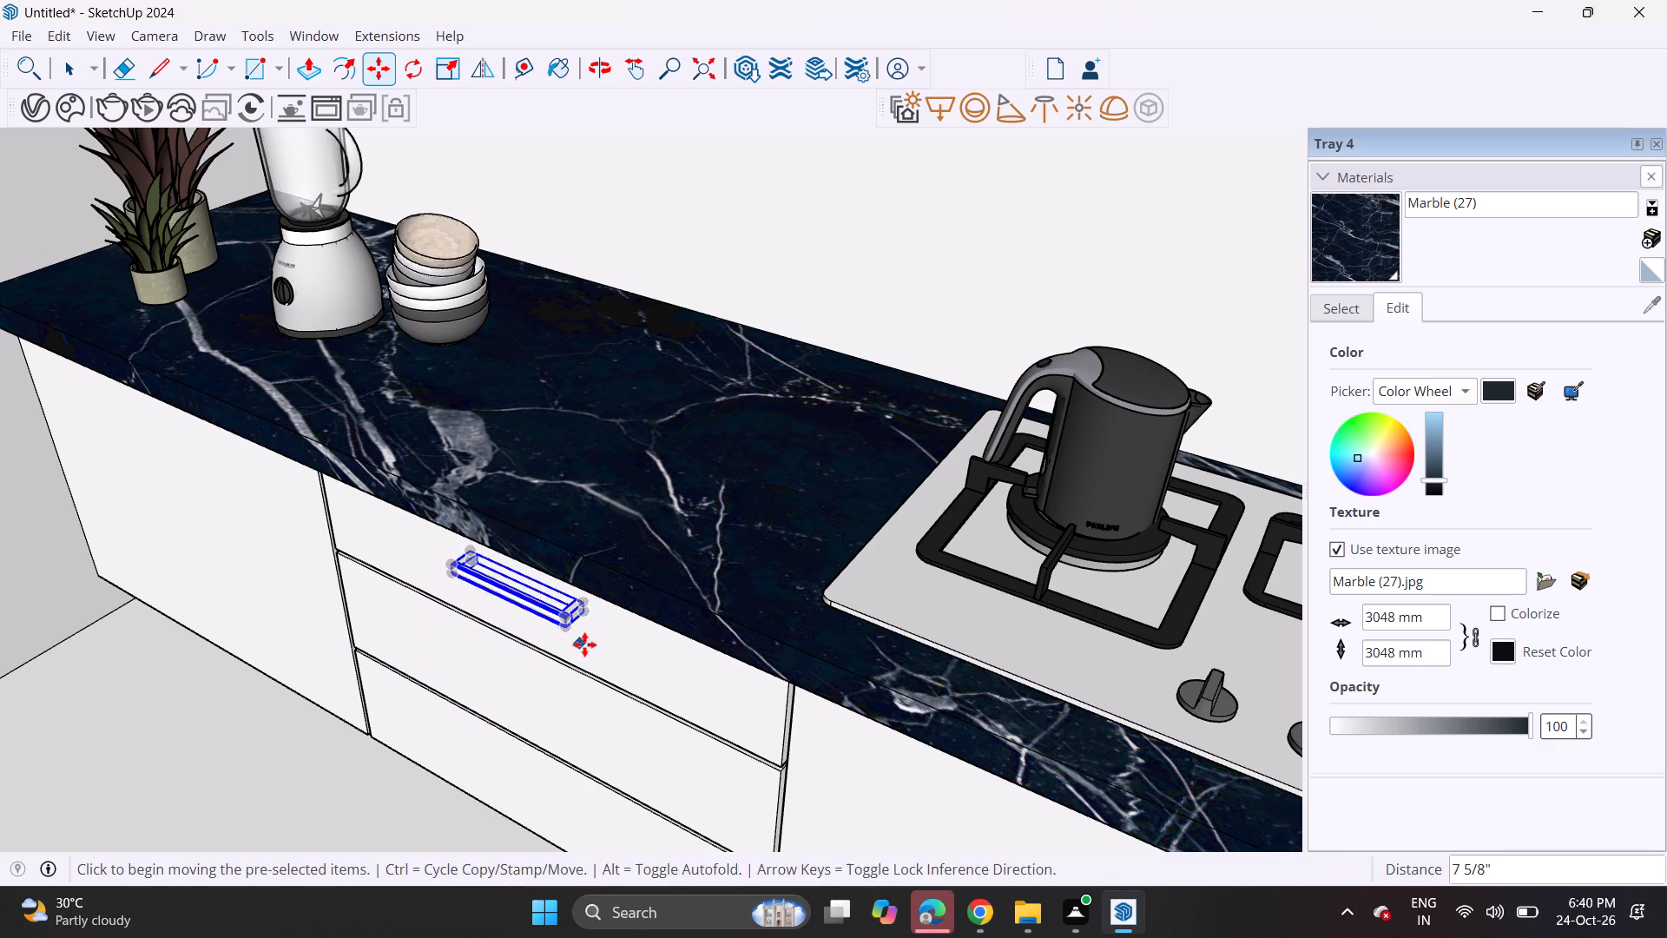
Slide the handle sideways along the red axis towards the middle of the top drawer.
middle_click_drag(604, 616, 1363, 315)
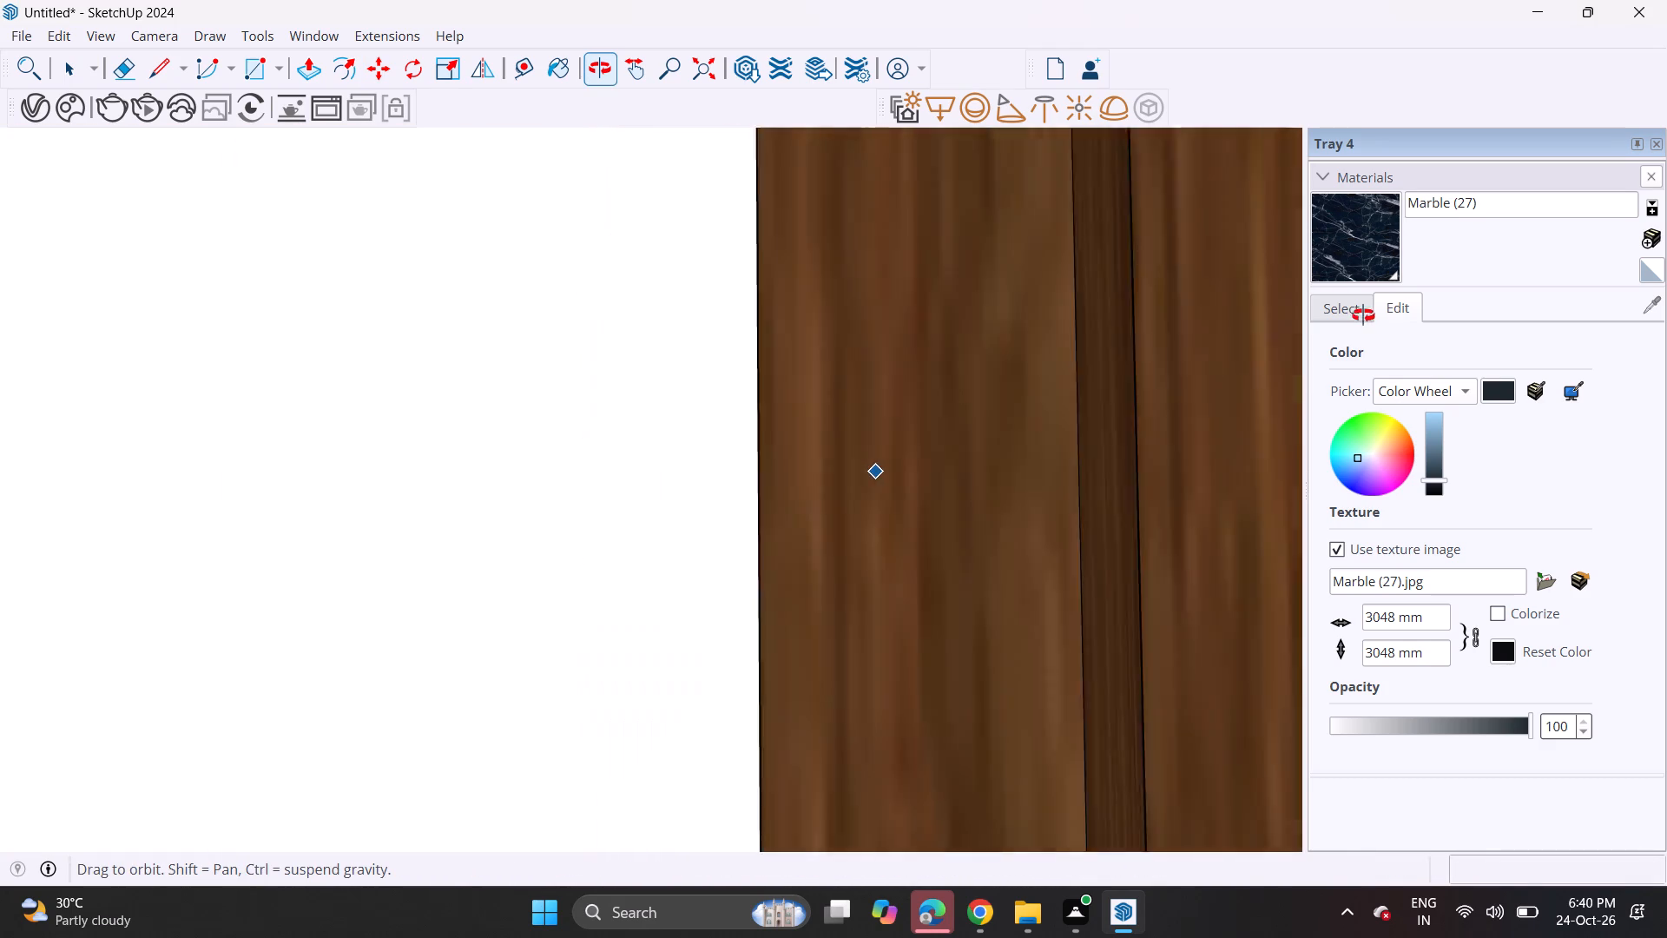
middle_click_drag(1363, 315, 1199, 324)
scroll(834, 448, "up", 3)
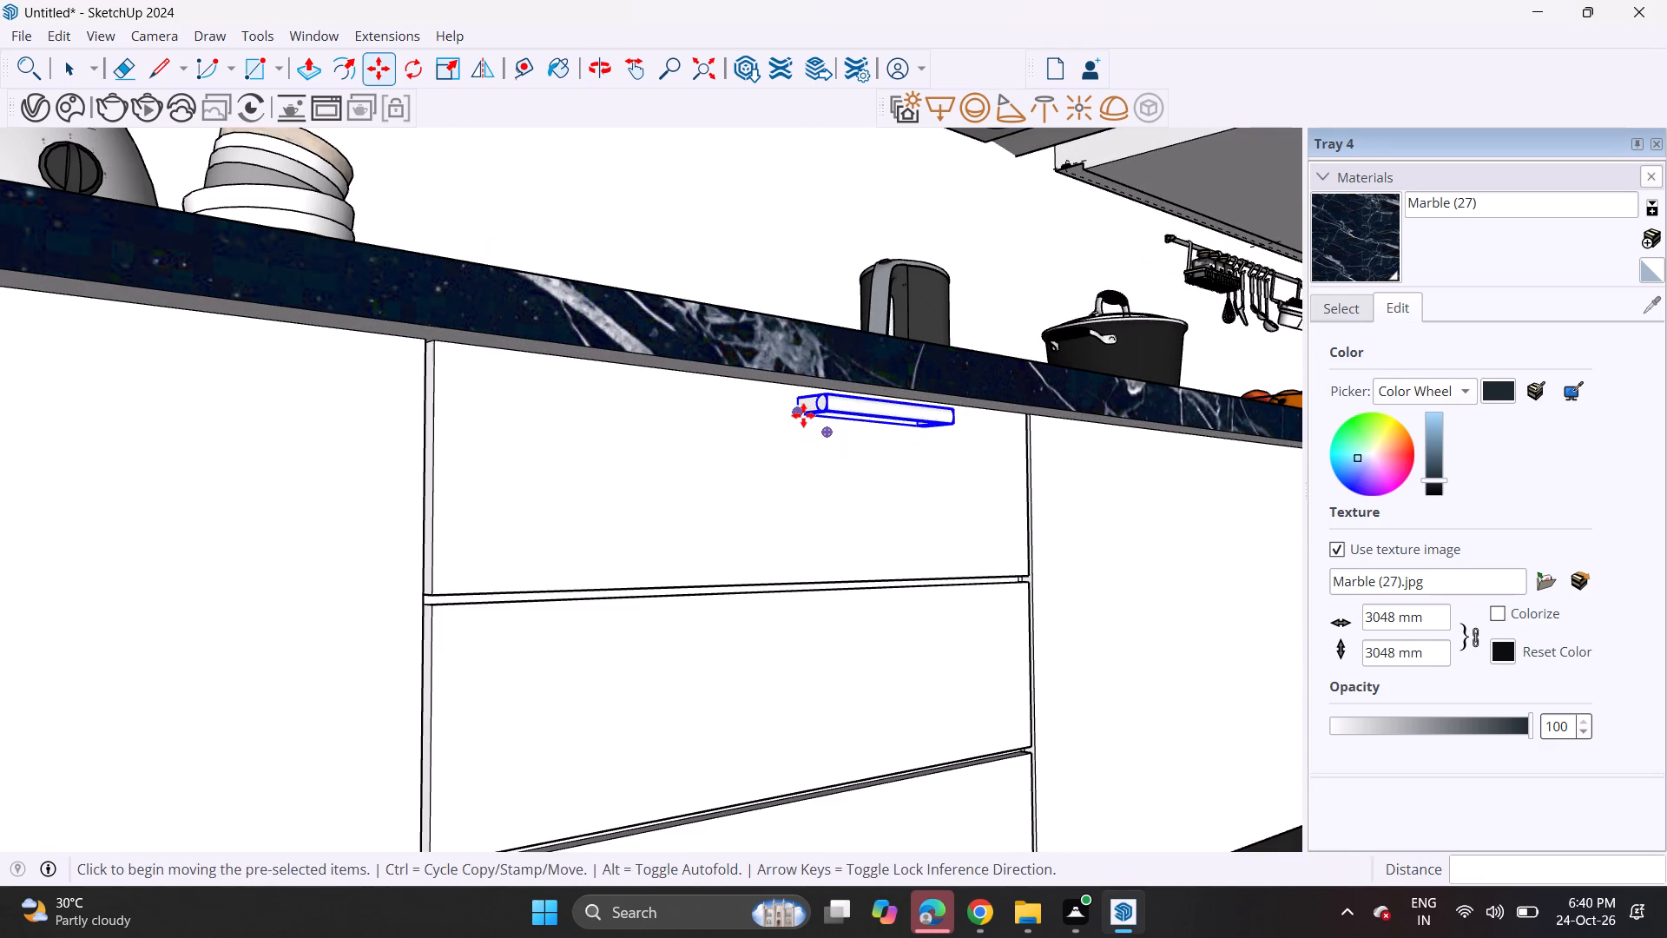
left_click(803, 415)
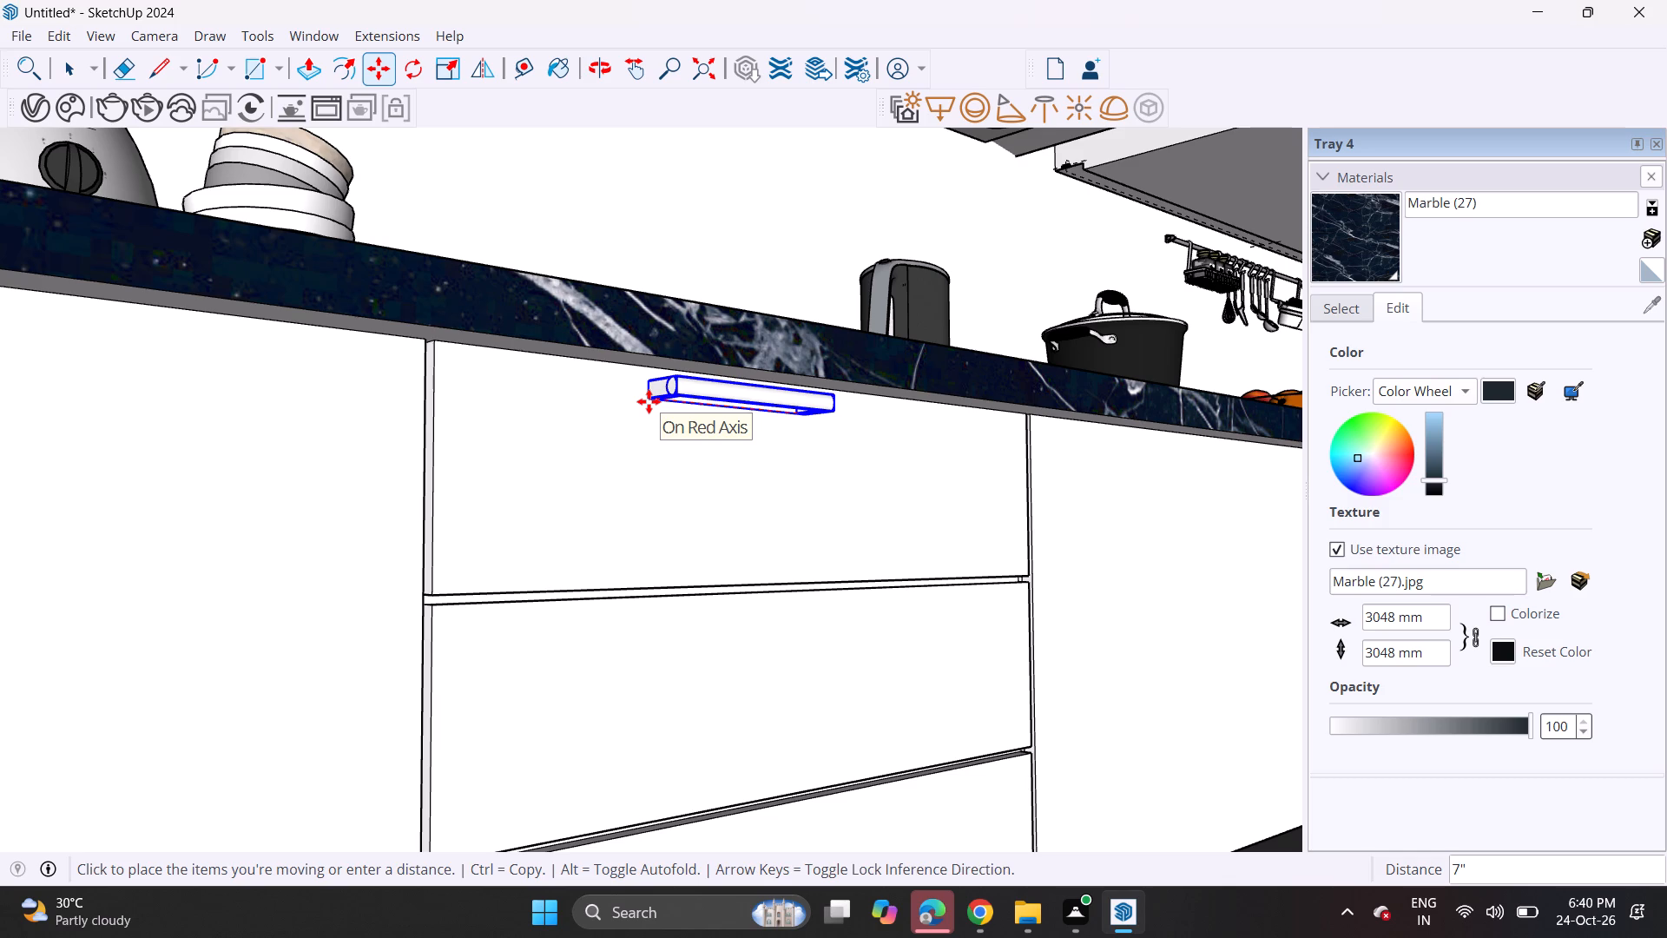
left_click(661, 406)
middle_click_drag(745, 434, 226, 582)
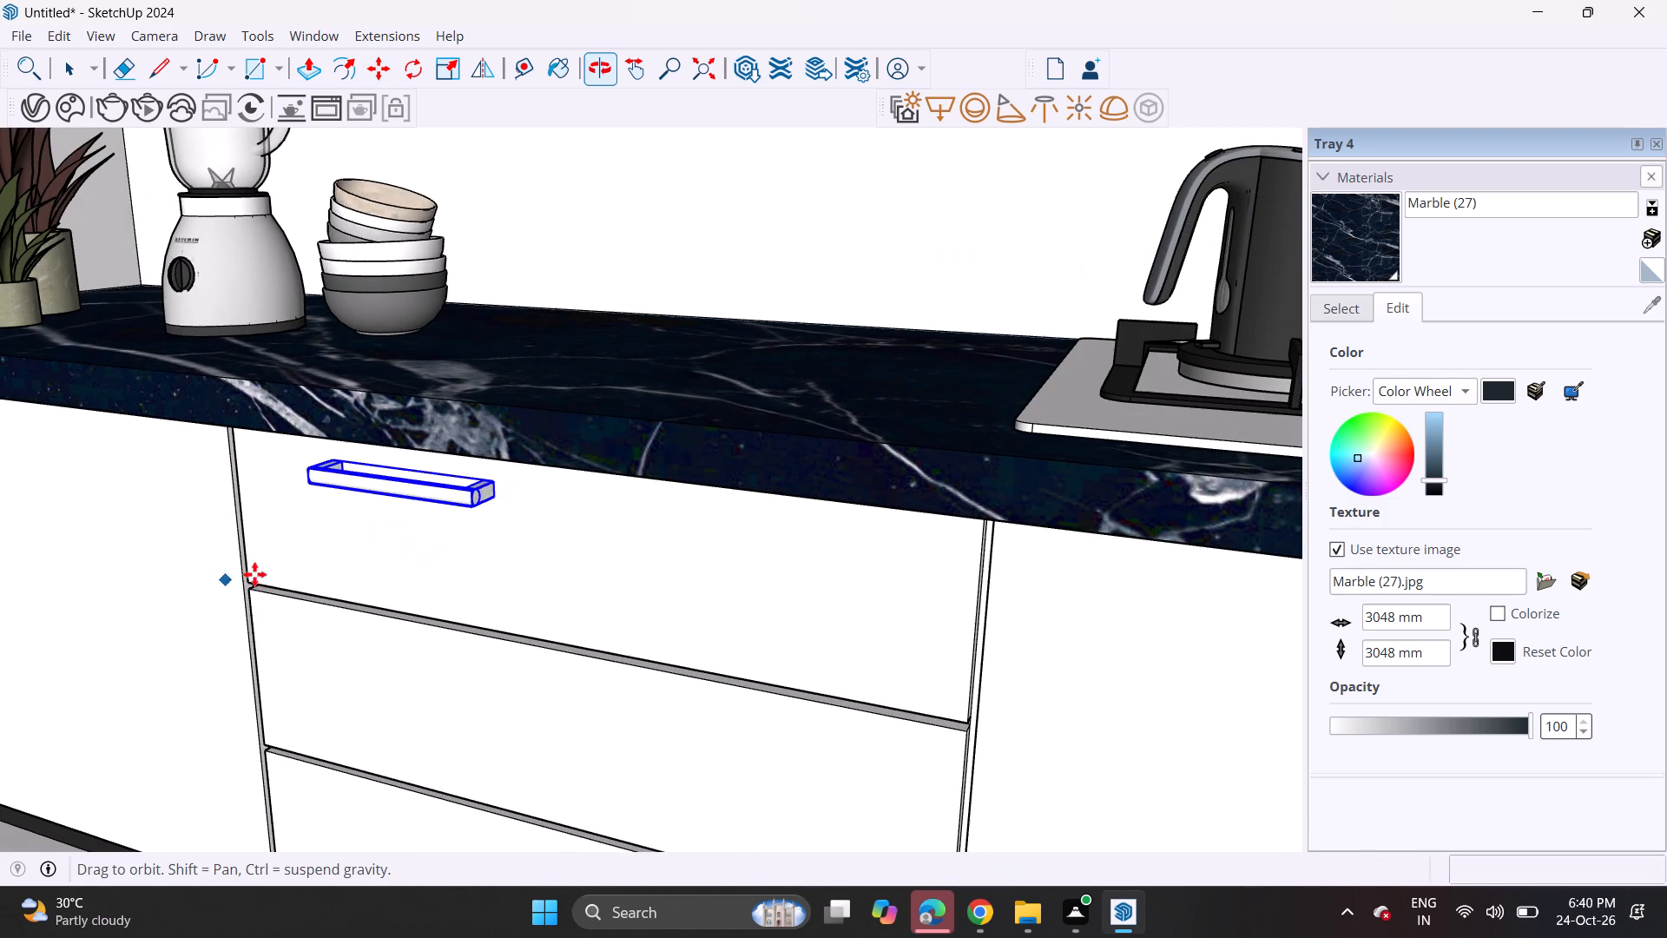
left_click(486, 478)
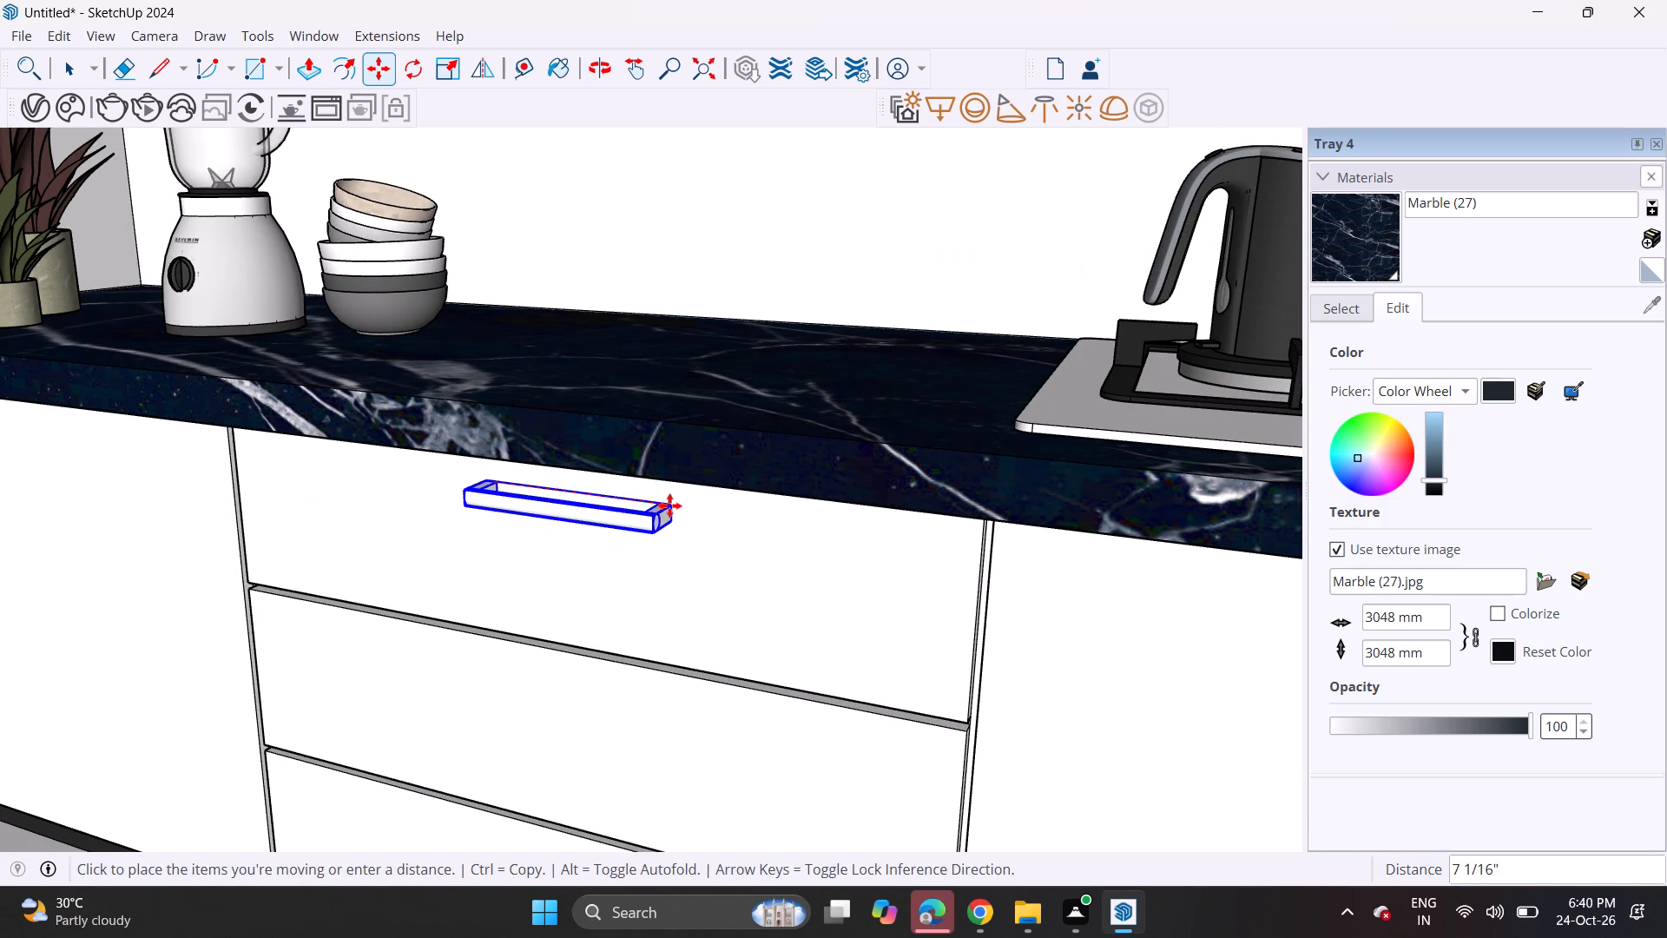
left_click(664, 502)
Move the handle inward towards the cabinet so that it sits against the top drawer front.
middle_click_drag(679, 533, 922, 373)
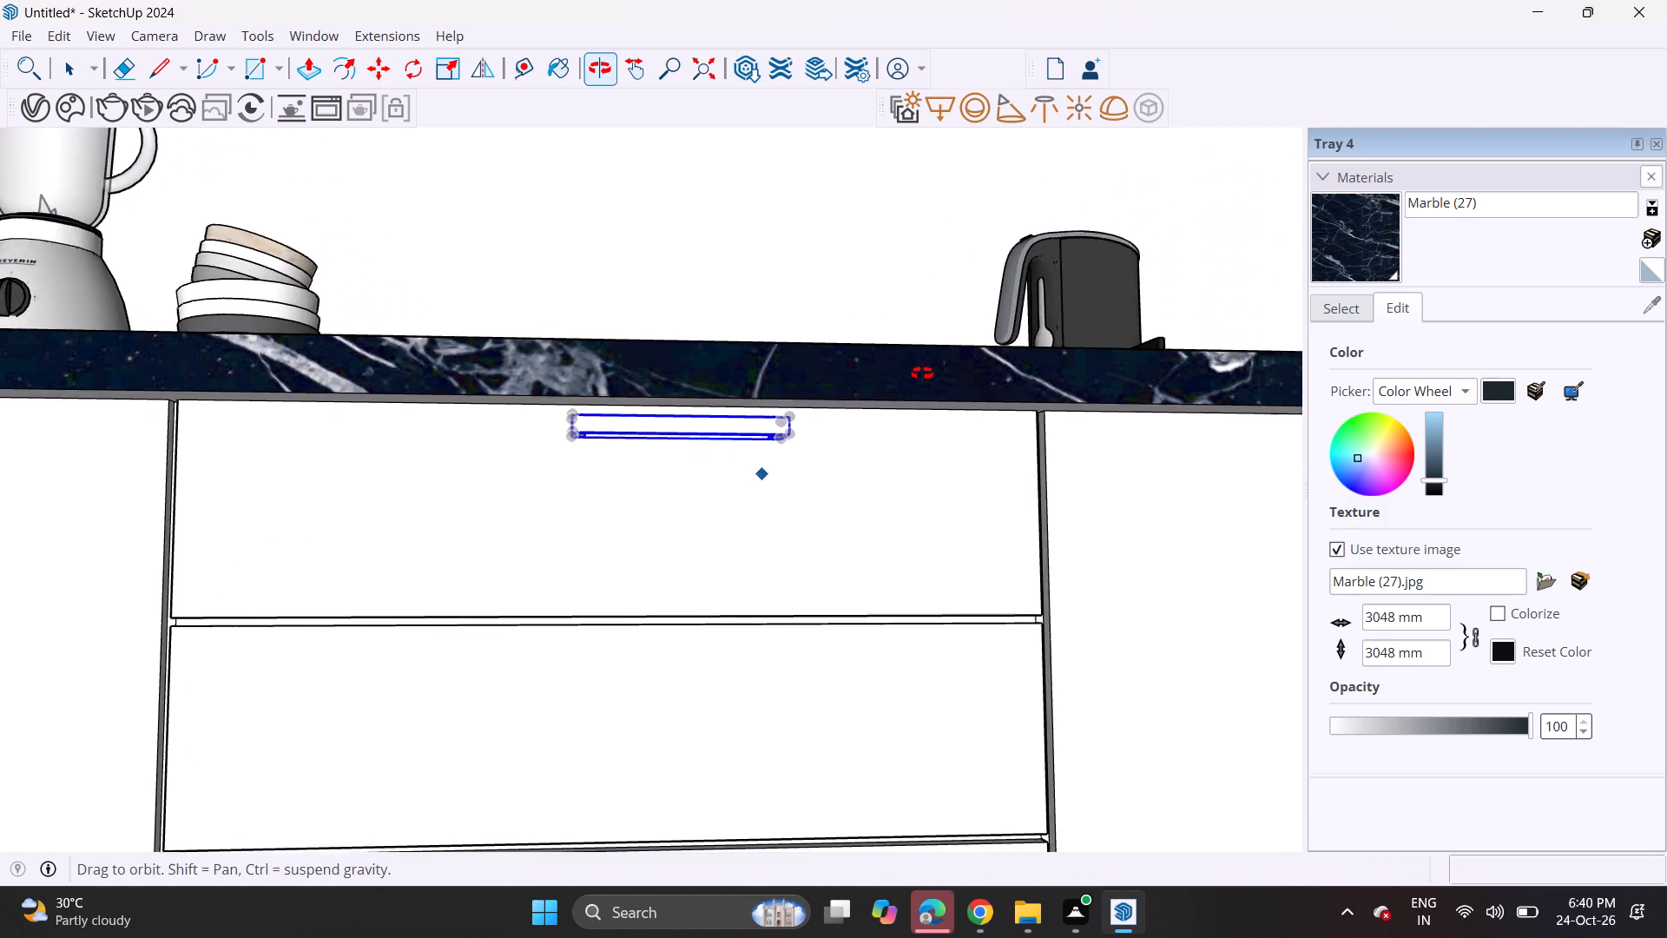
middle_click_drag(922, 373, 287, 397)
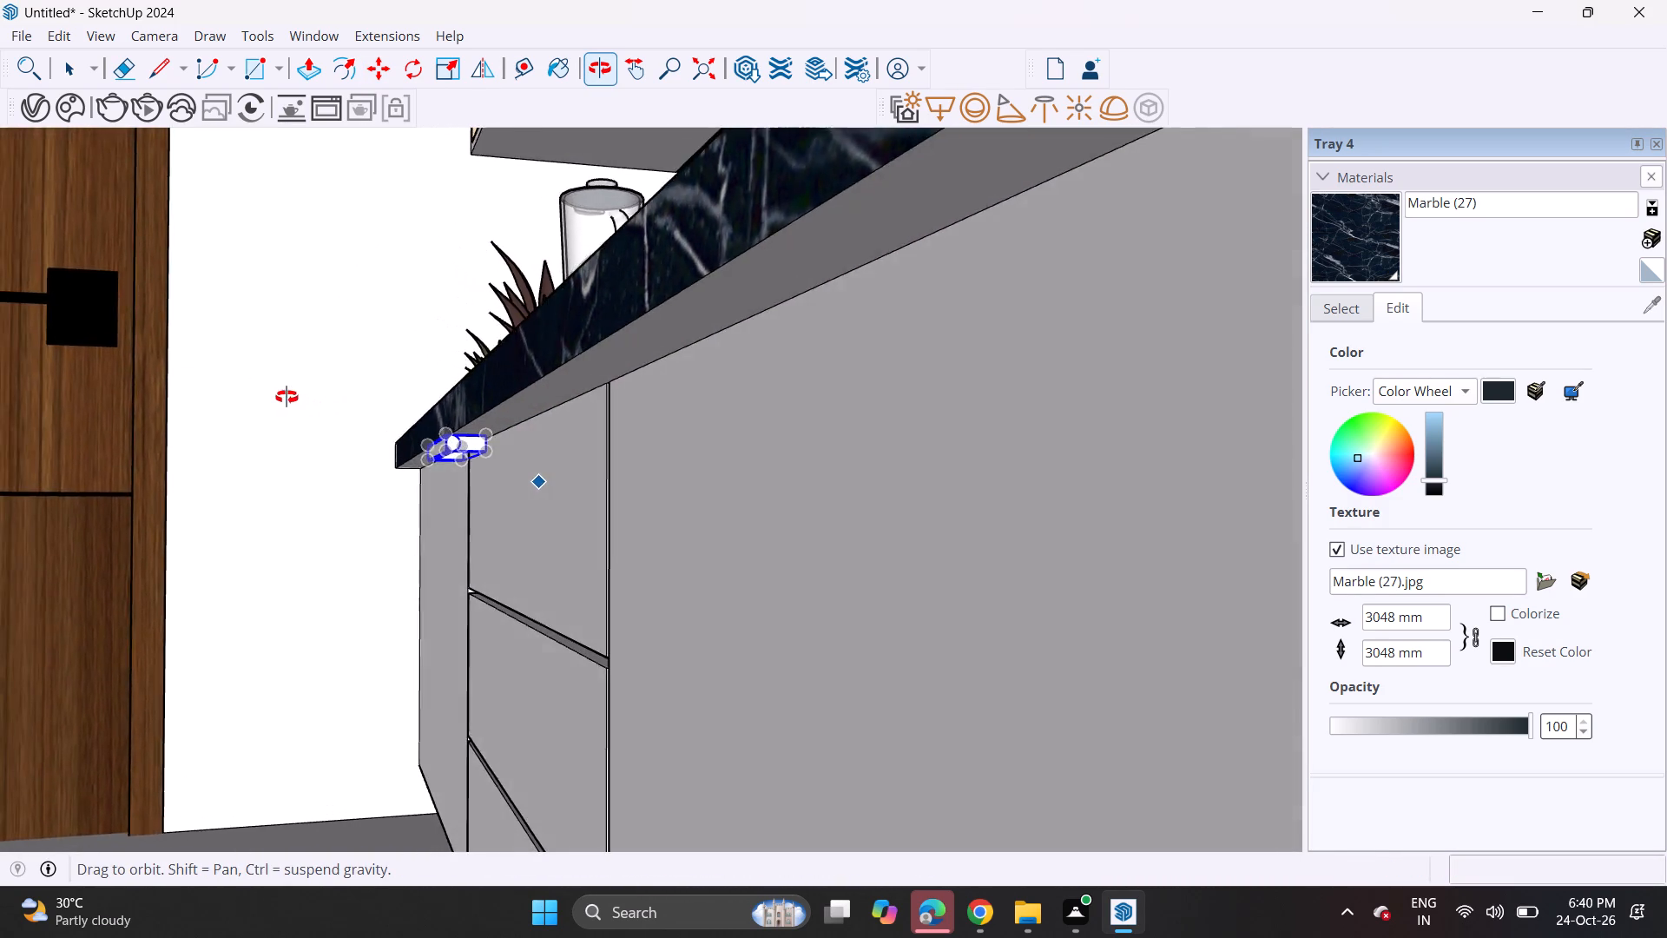
middle_click_drag(287, 397, 229, 401)
left_click(464, 427)
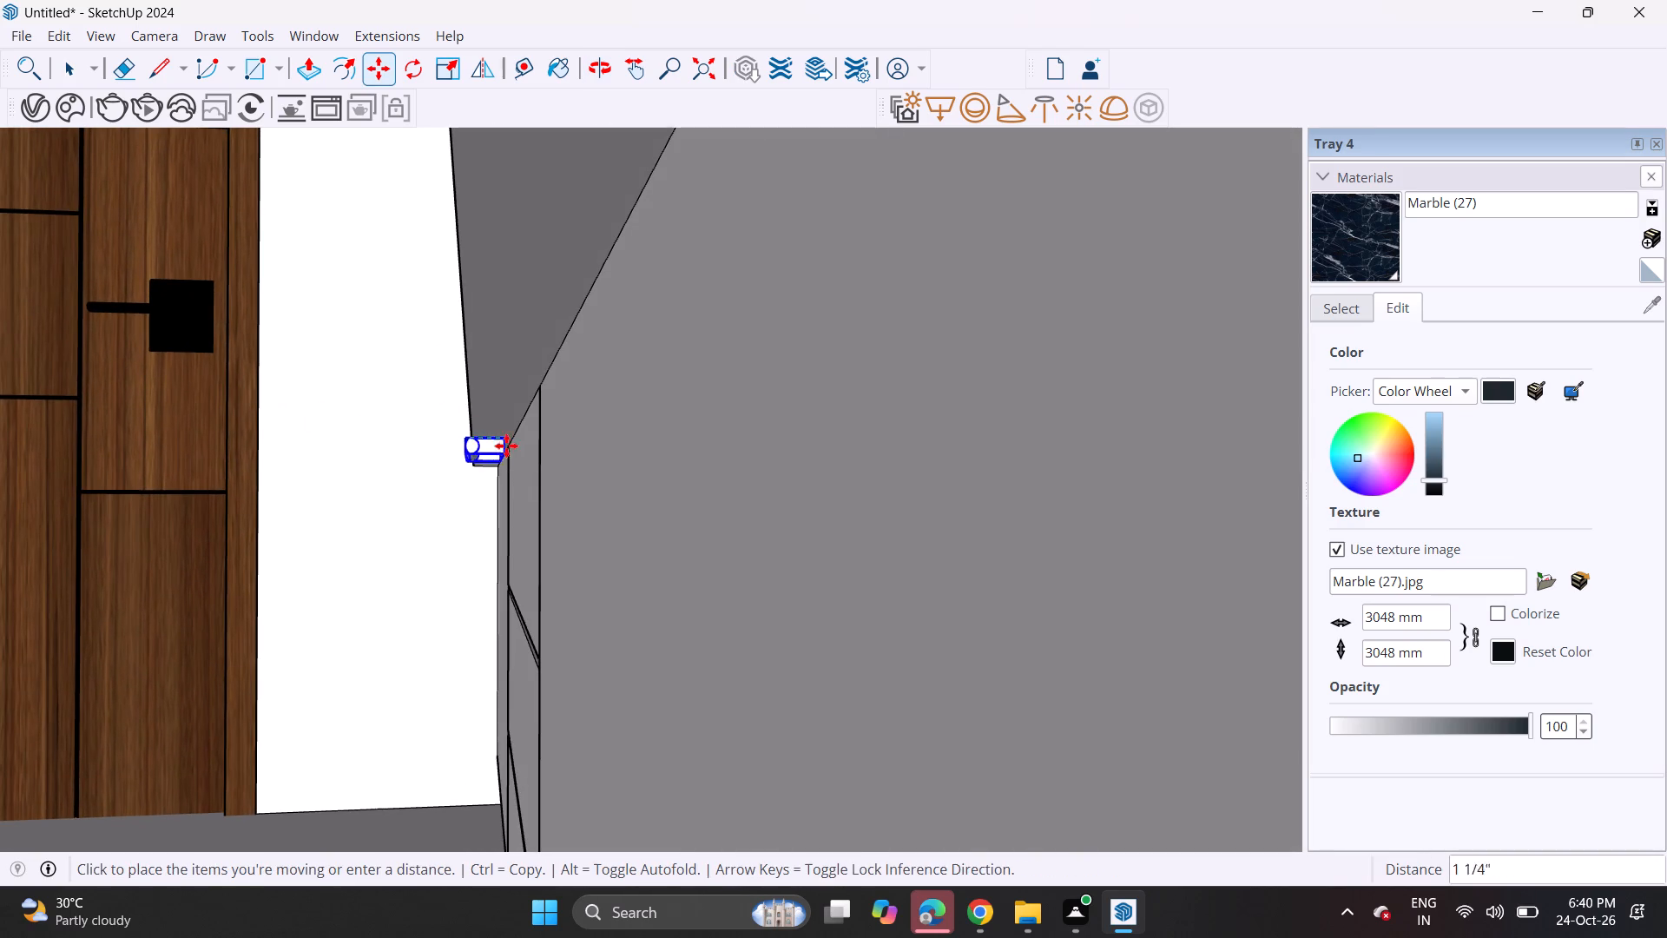
left_click(530, 441)
Lengthen the top drawer's handle along the red axis with the Scale tool by a factor of 1.16.
middle_click_drag(510, 439, 1016, 465)
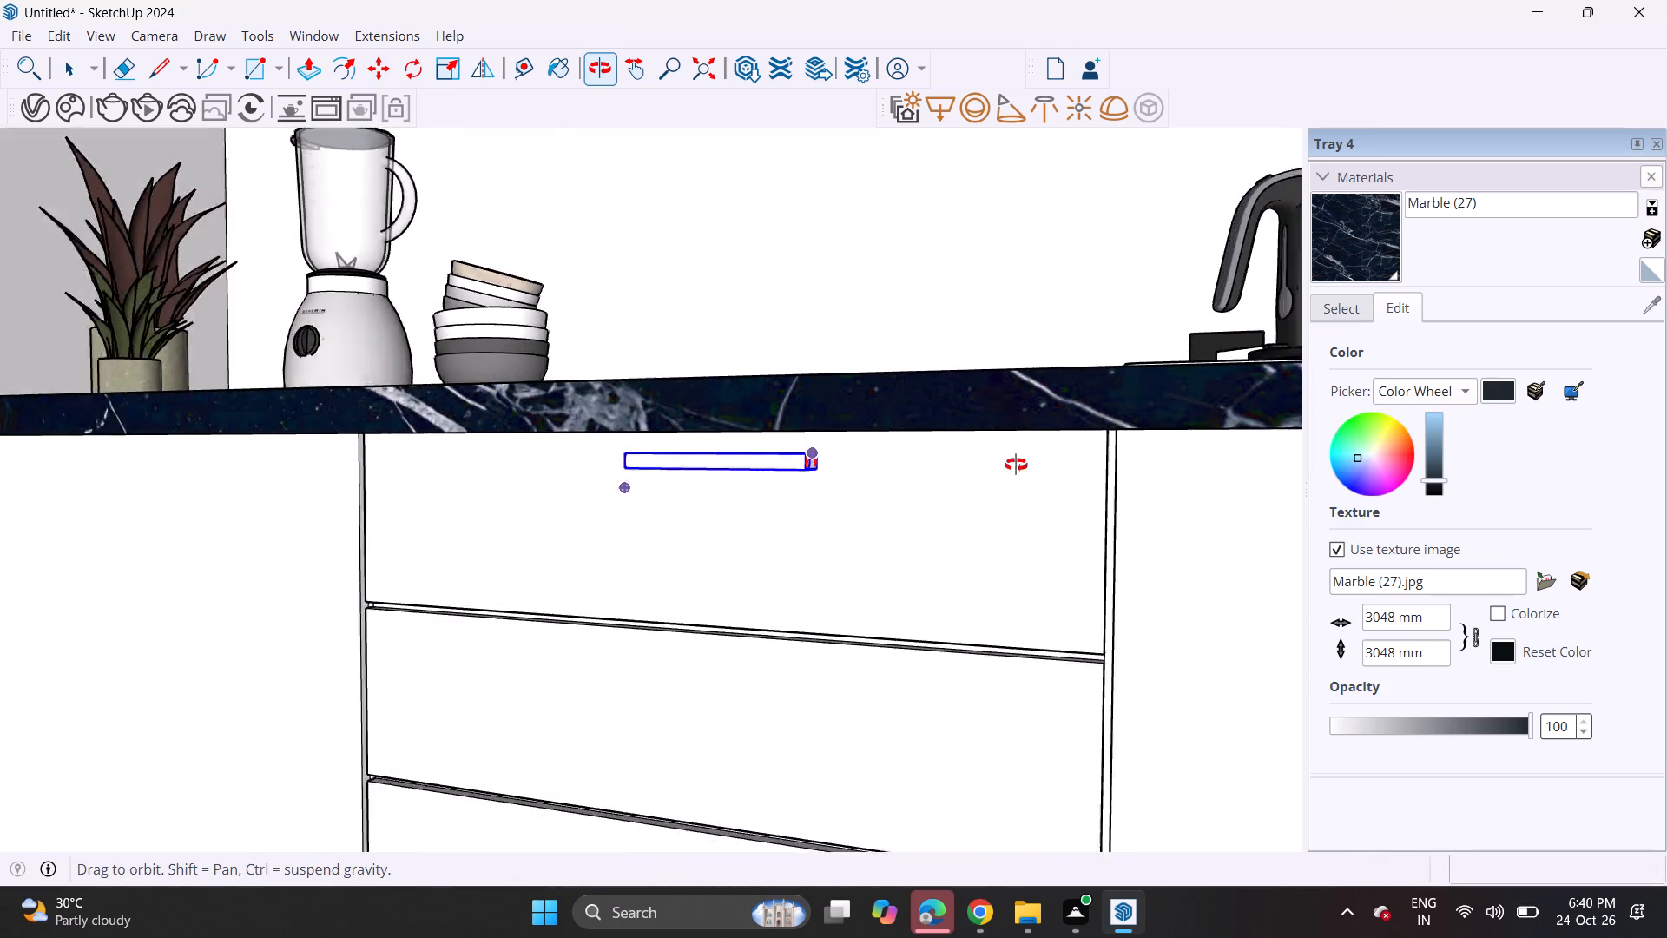
middle_click_drag(1016, 465, 1146, 460)
middle_click_drag(884, 472, 1046, 496)
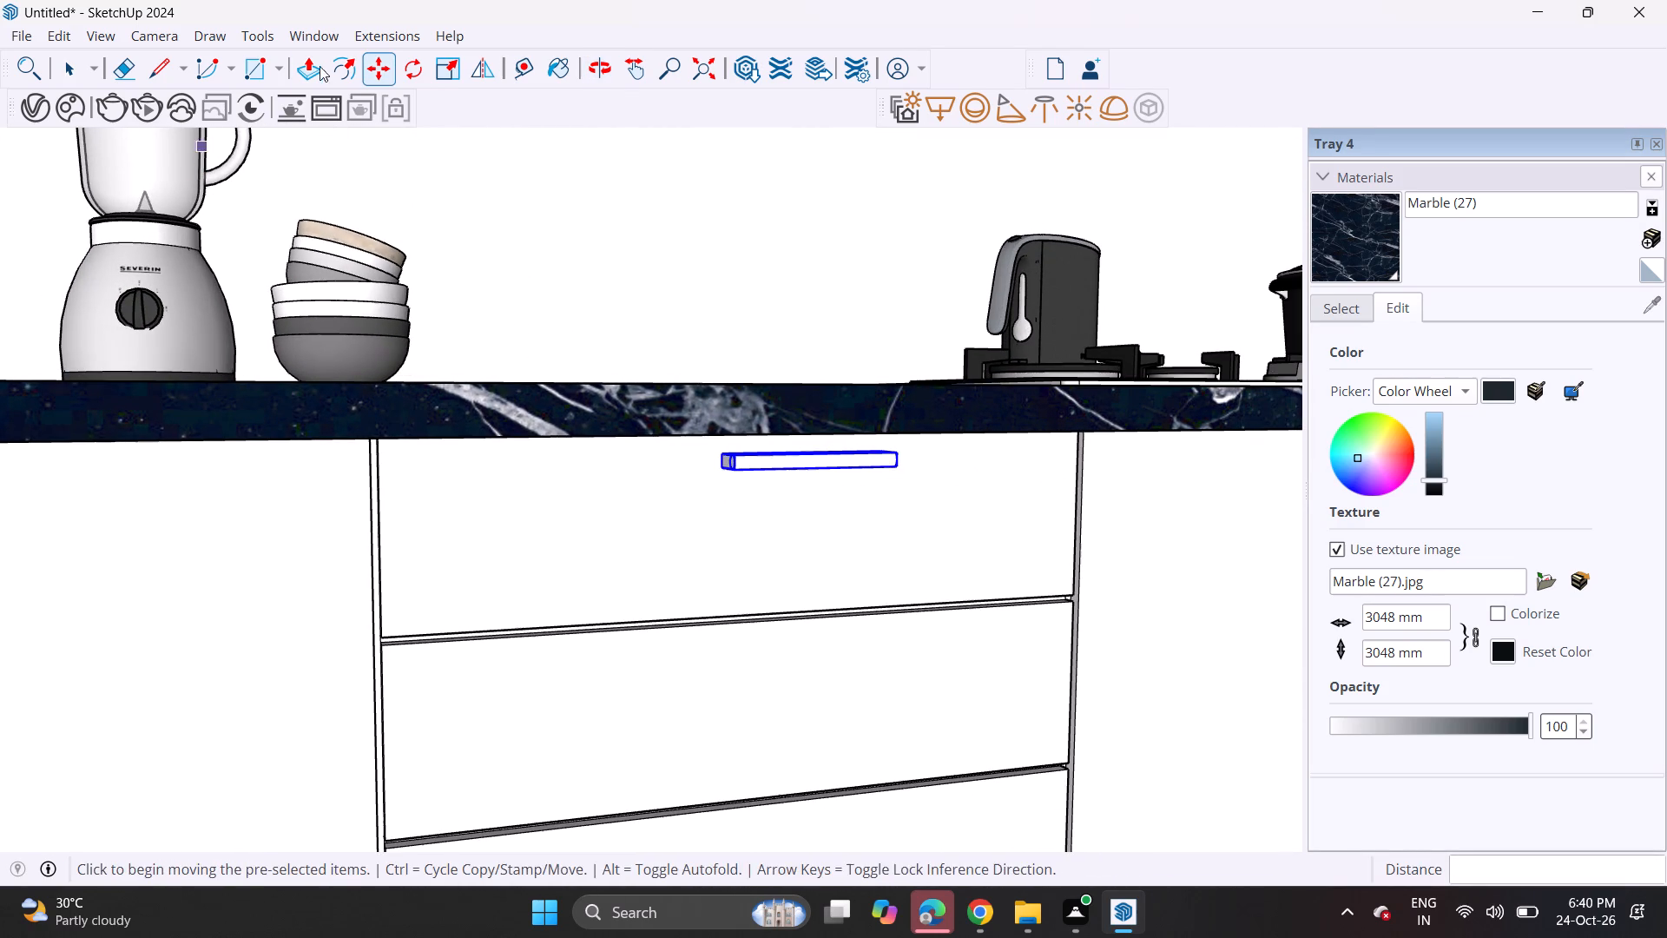
left_click(445, 72)
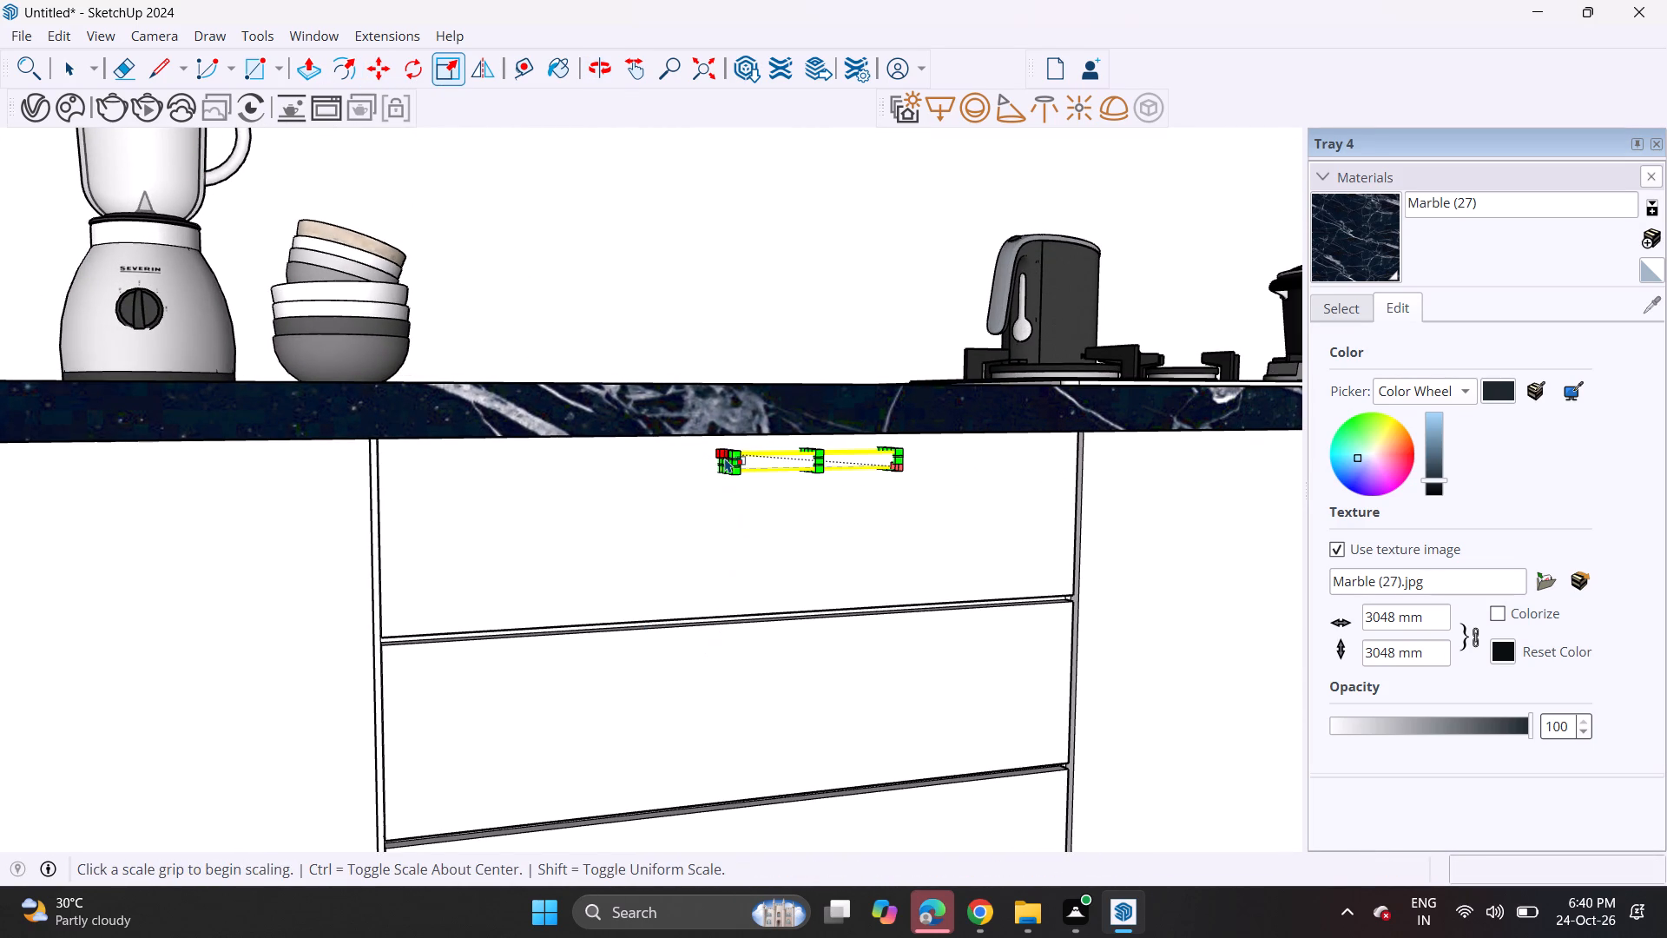
left_click(728, 464)
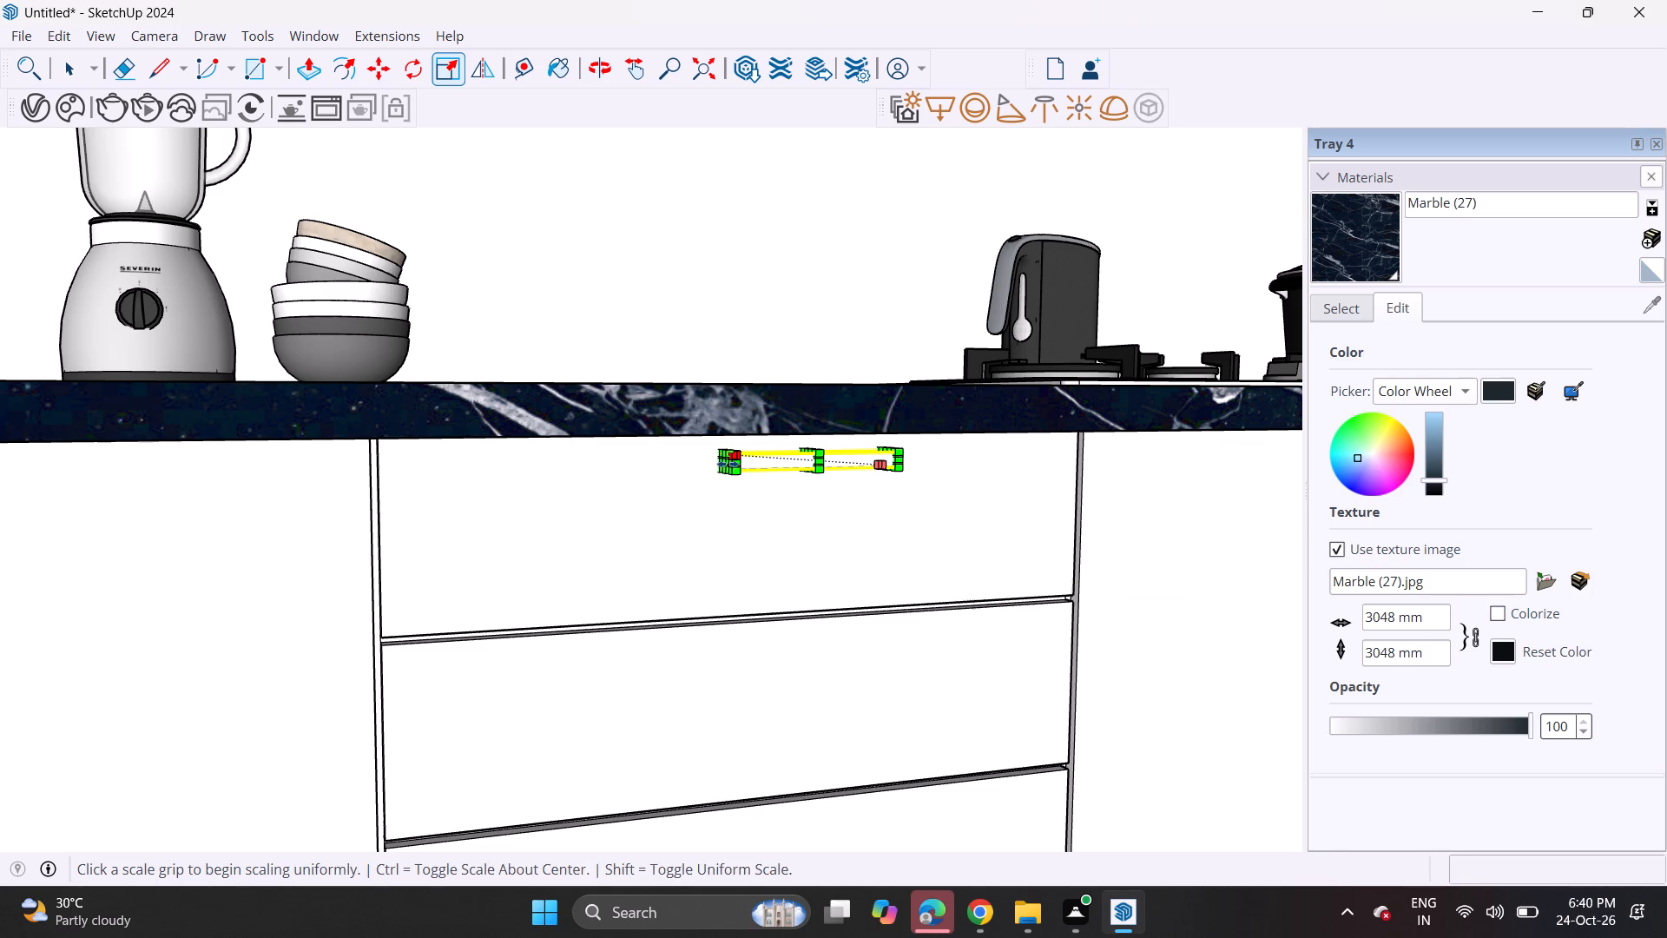
left_click(709, 490)
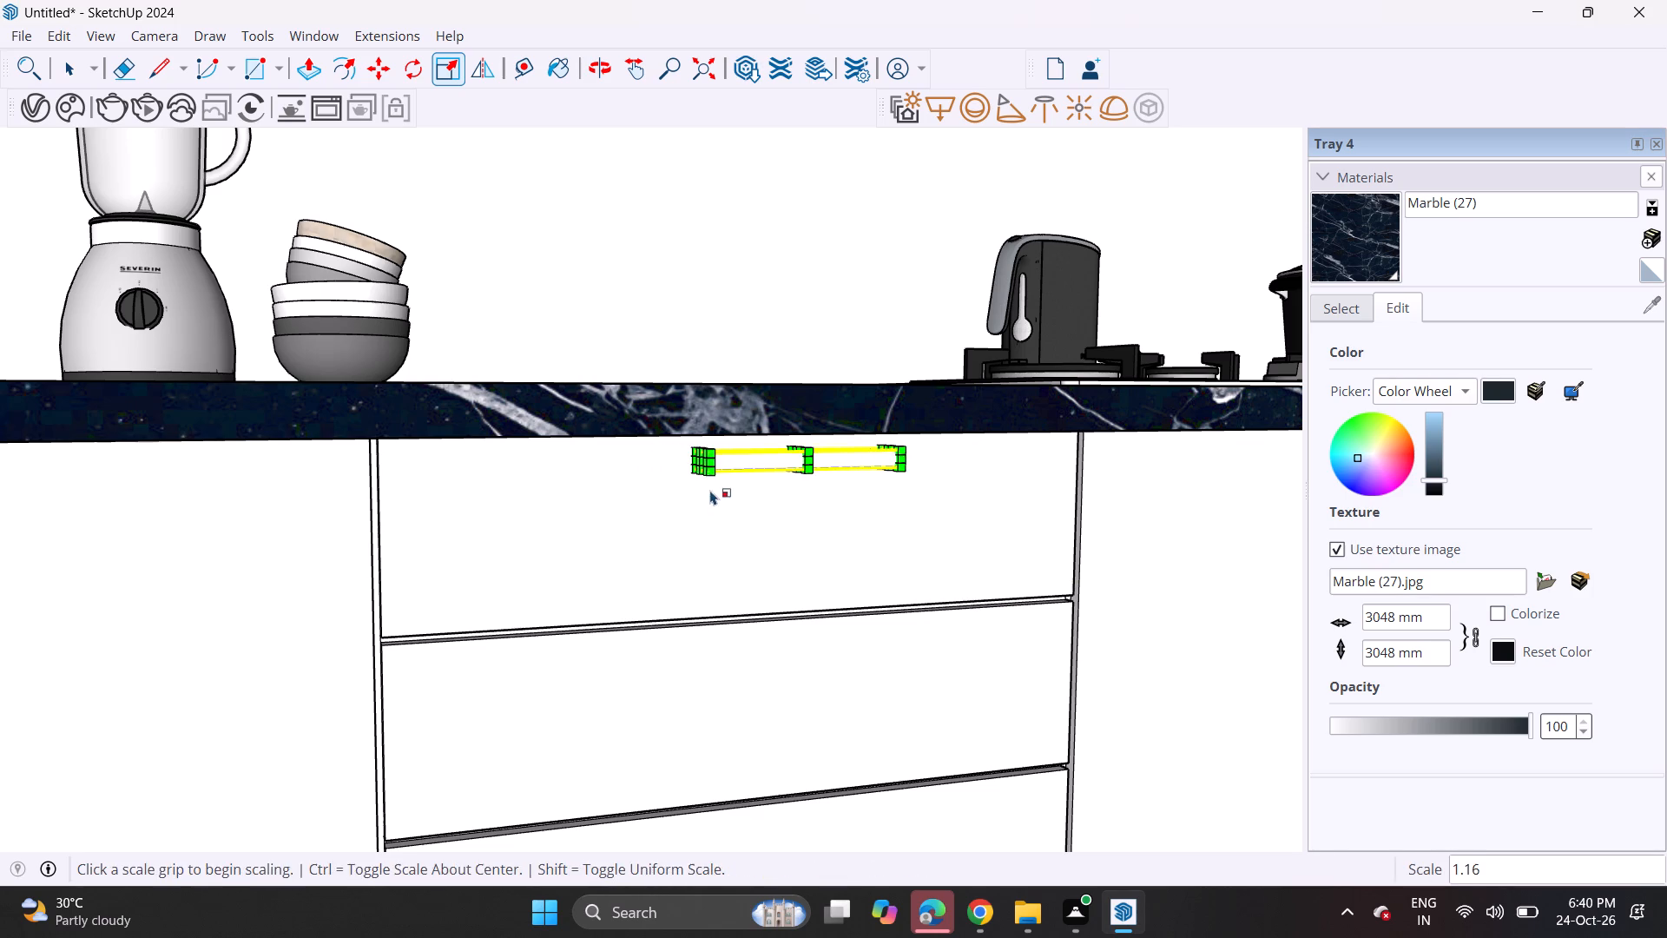
Move the lengthened handle slightly sideways along the red axis towards the middle of the top drawer front.
middle_click_drag(754, 463, 217, 468)
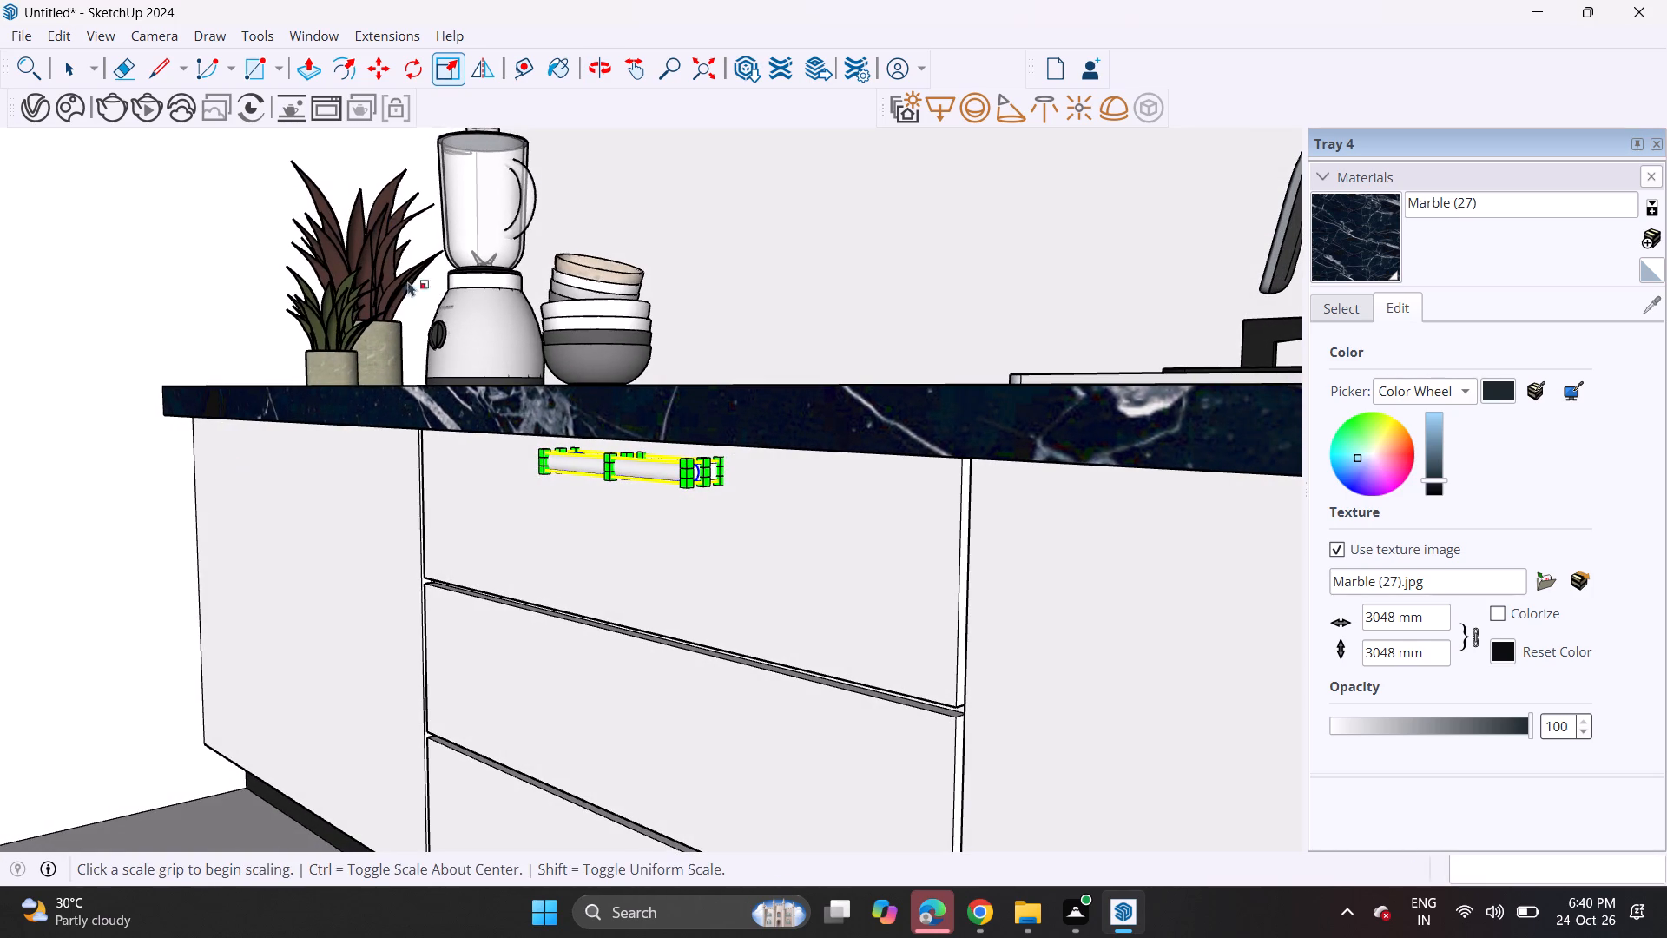
key("space")
left_click(624, 585)
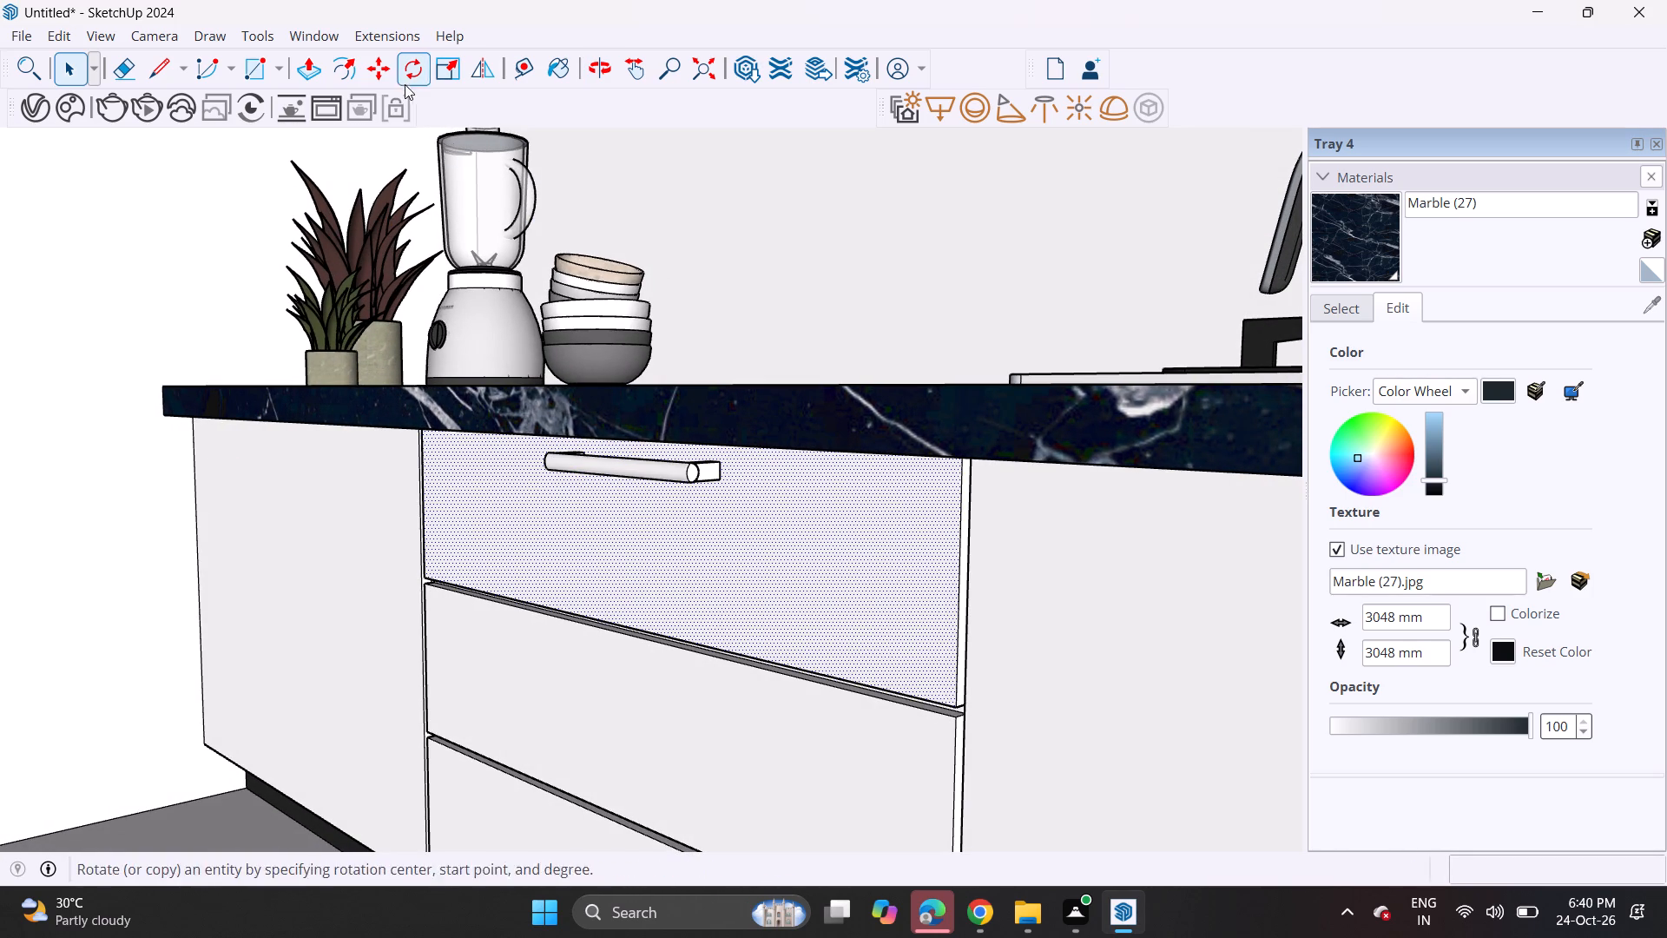
left_click(368, 60)
key("space")
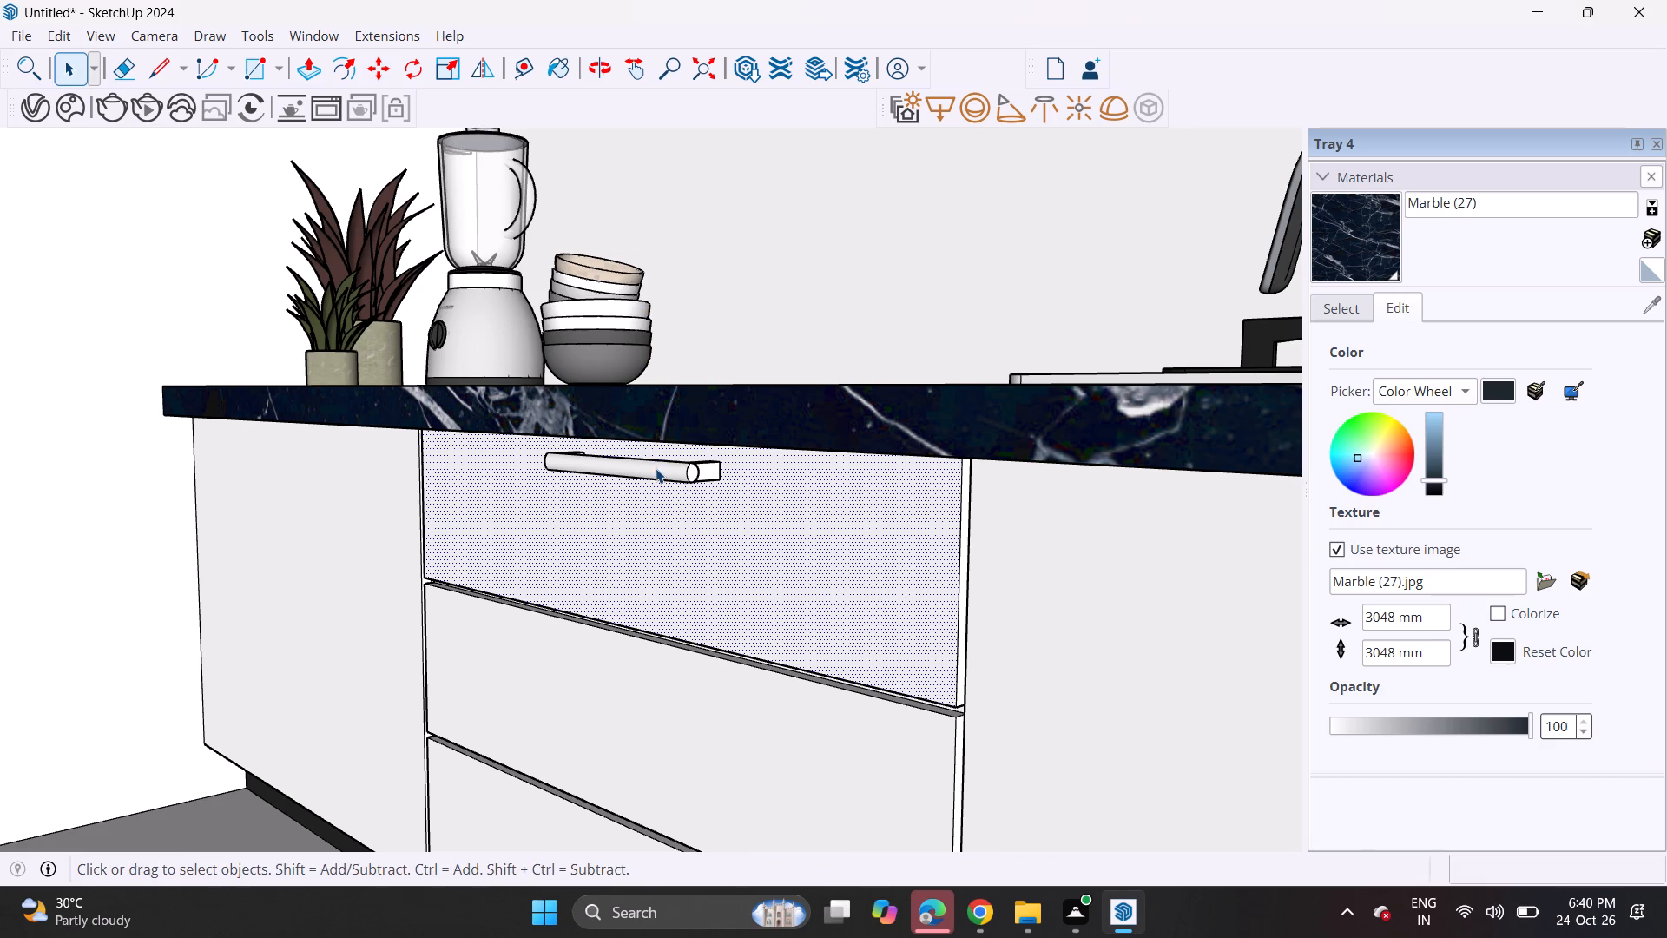
left_click(656, 468)
left_click(383, 70)
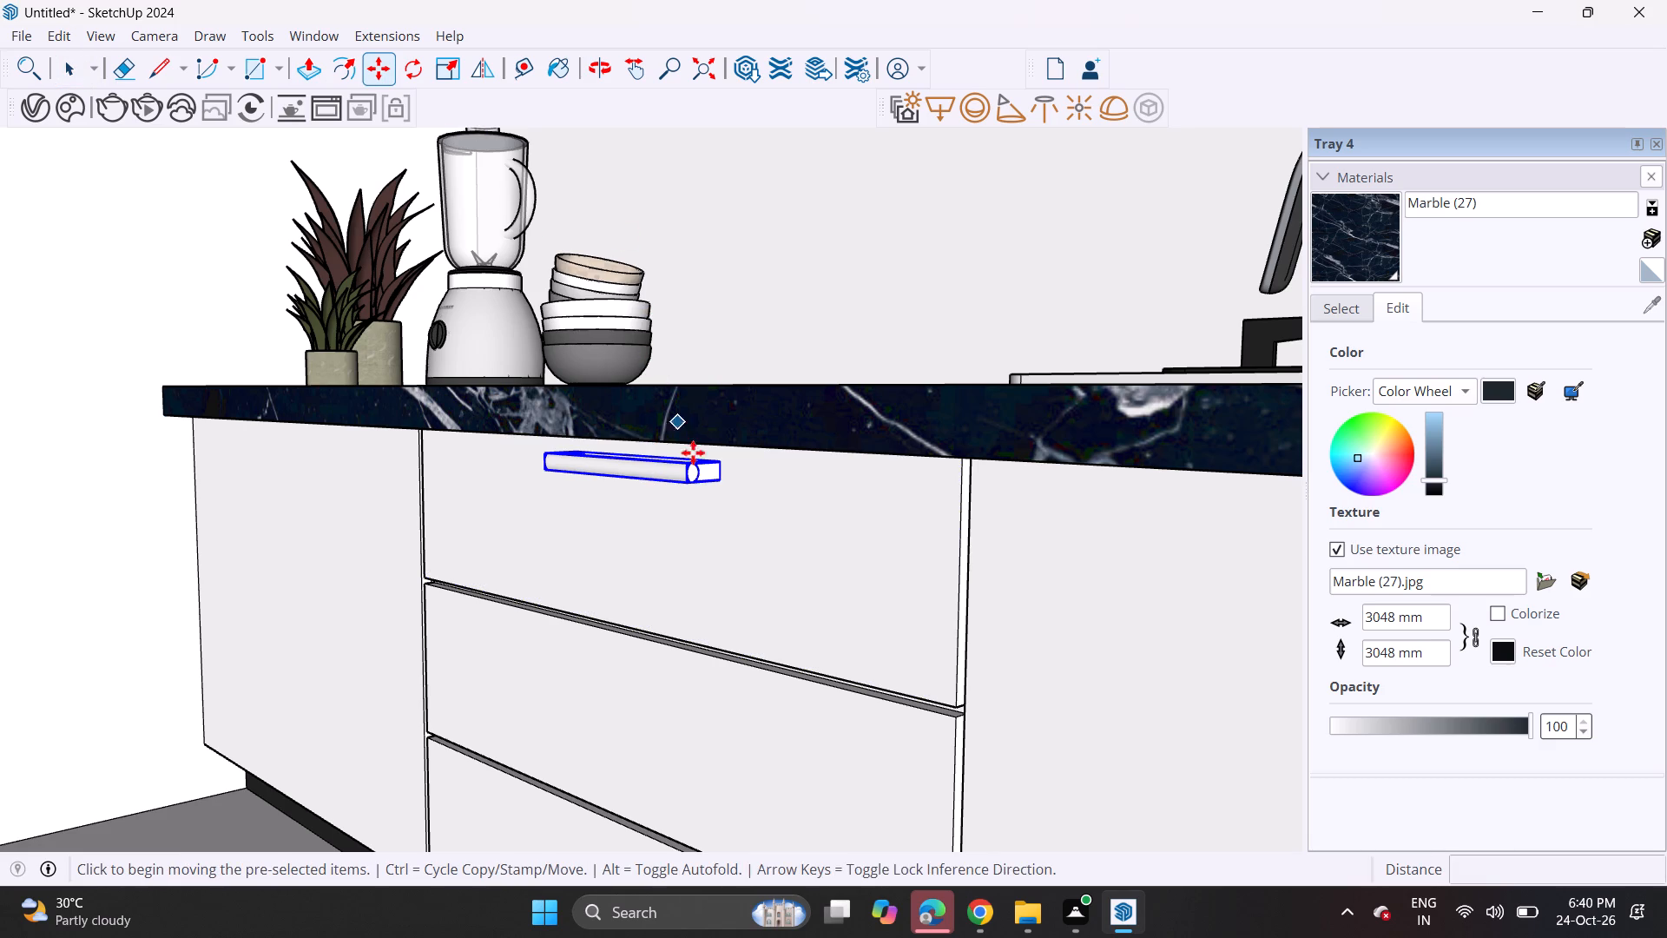
left_click(715, 484)
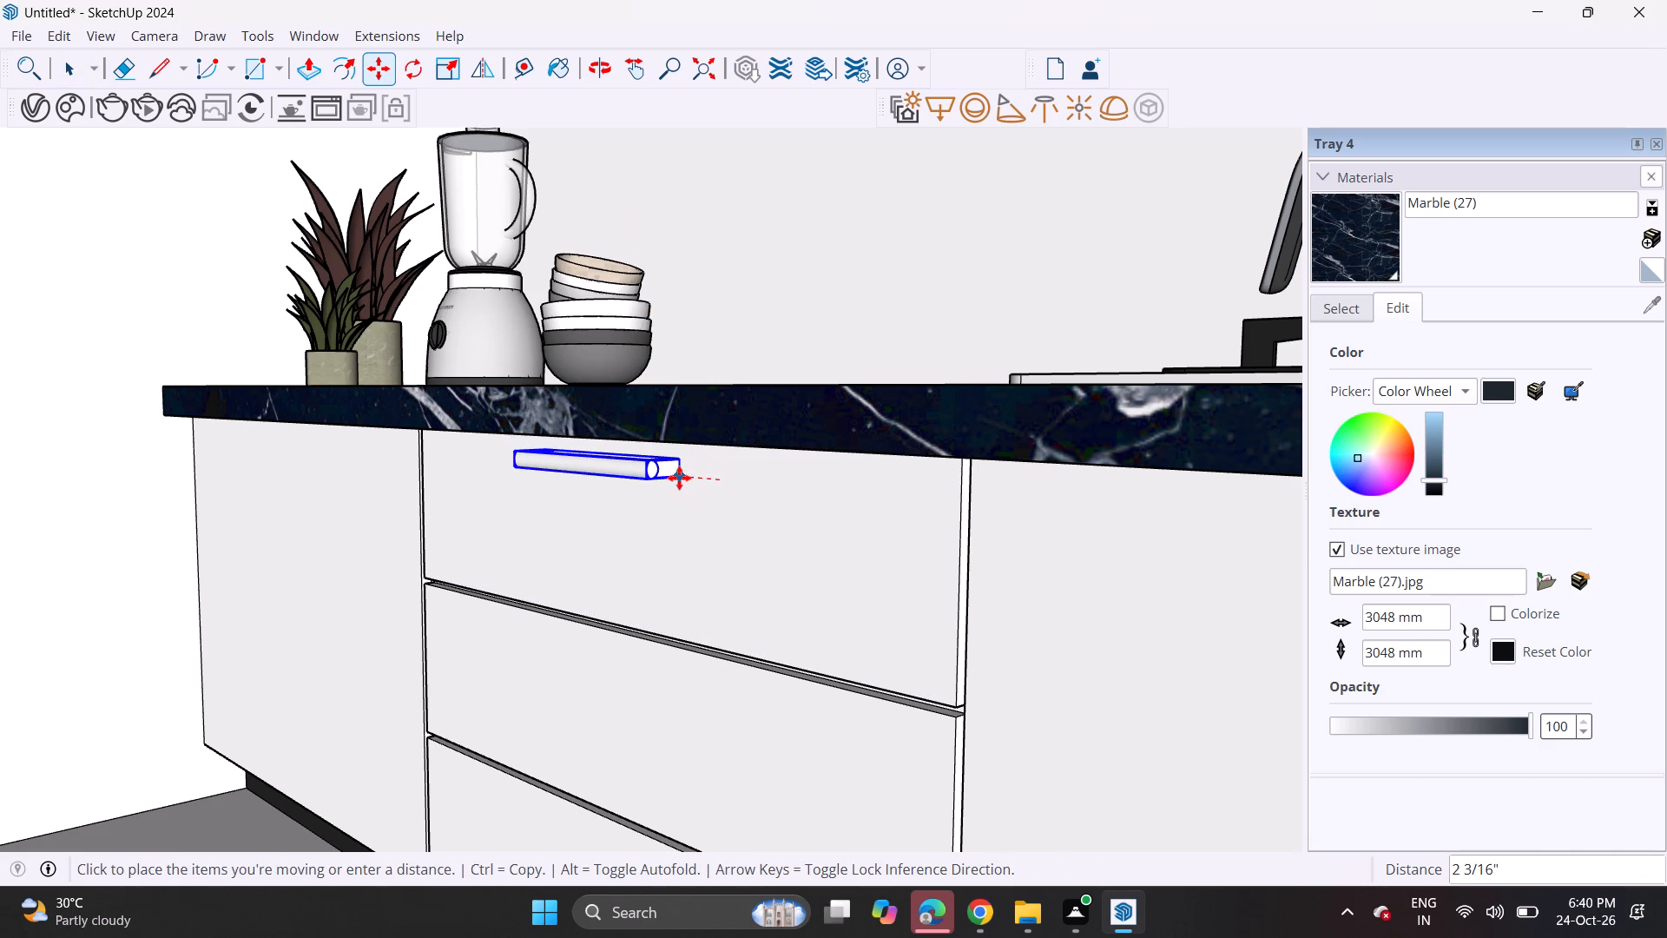
left_click(700, 480)
Copy the handle about 8" down onto the middle drawer, and again about 7 3/4" down onto the bottom drawer.
middle_click_drag(654, 535, 832, 523)
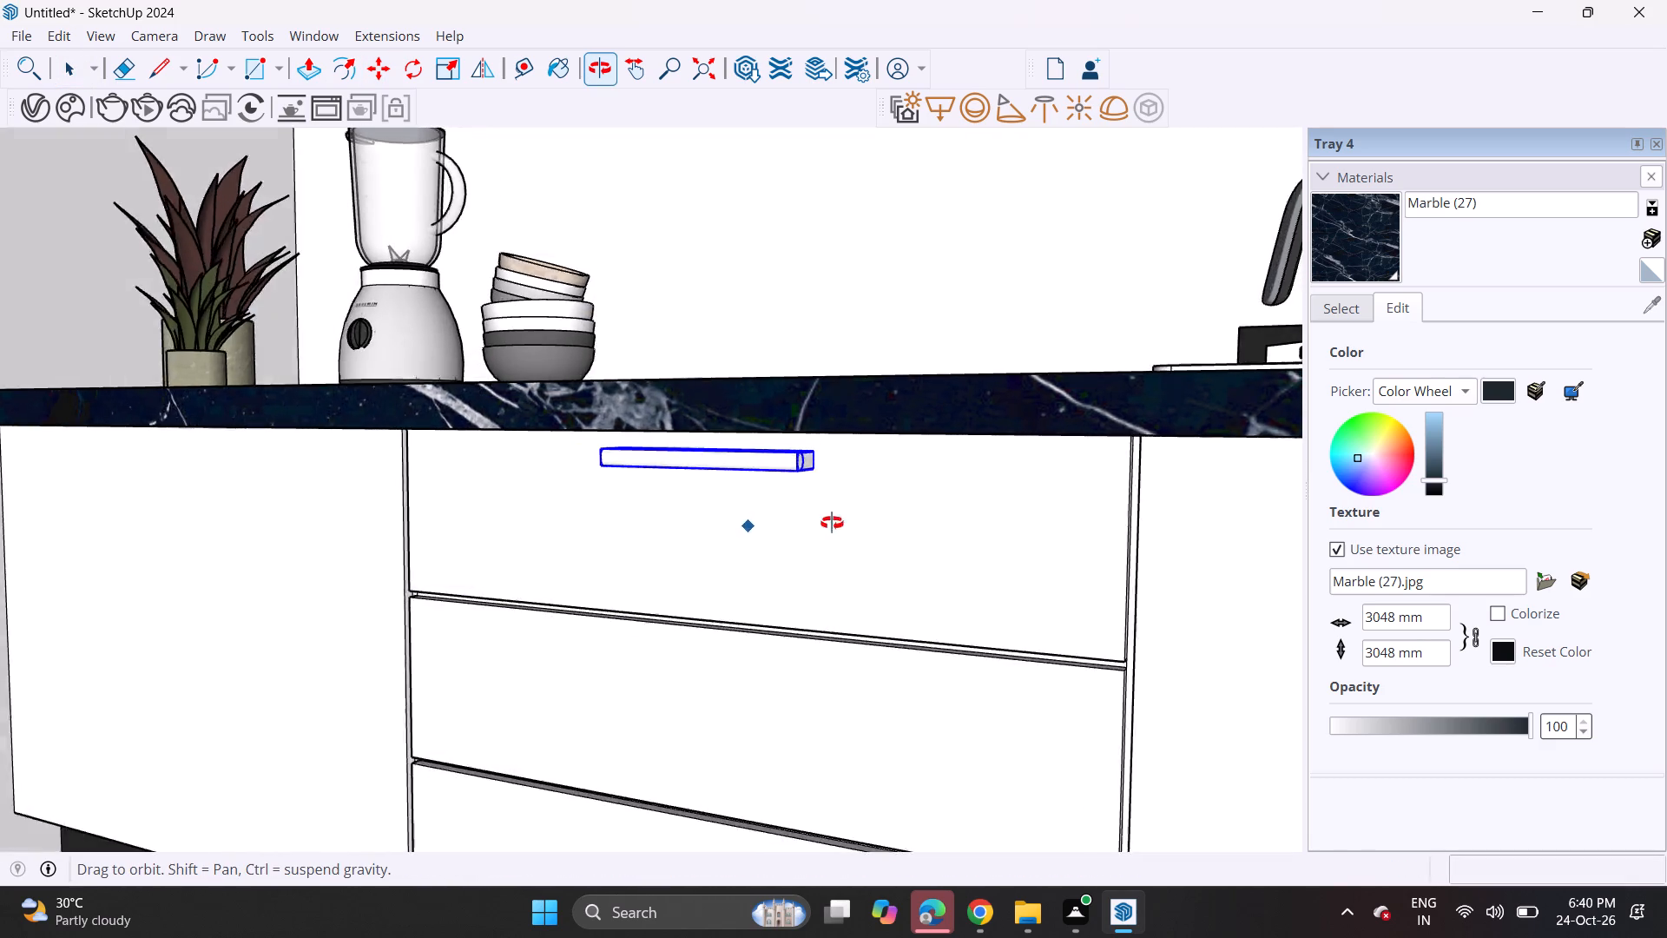
middle_click_drag(832, 523, 784, 387)
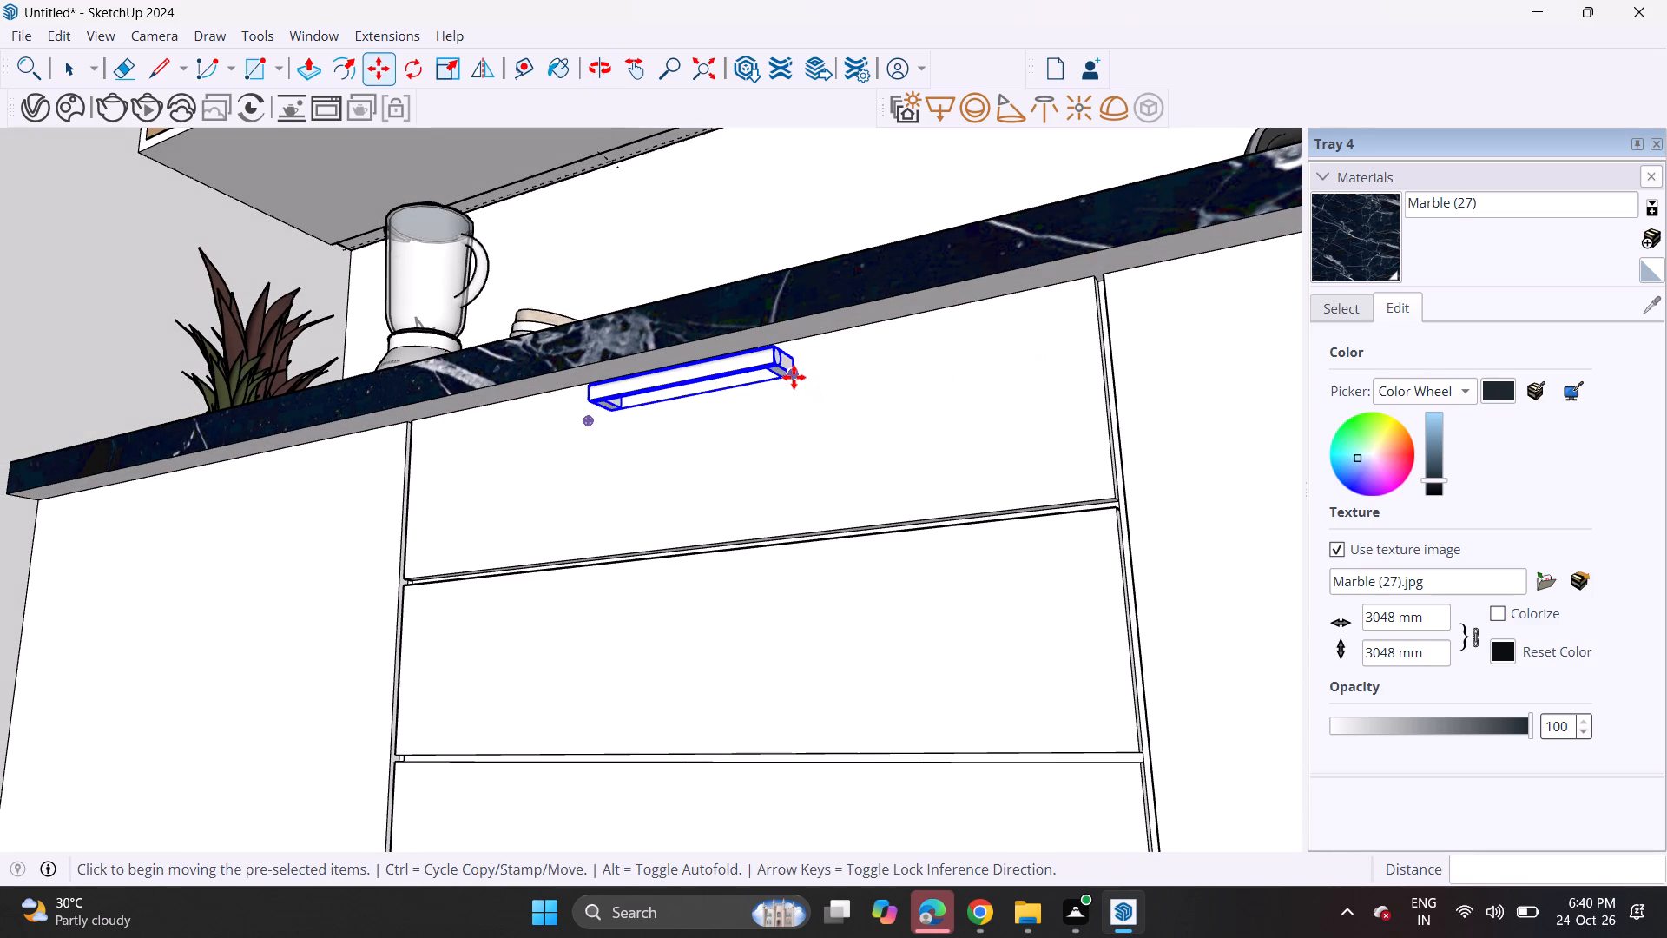
left_click(794, 377)
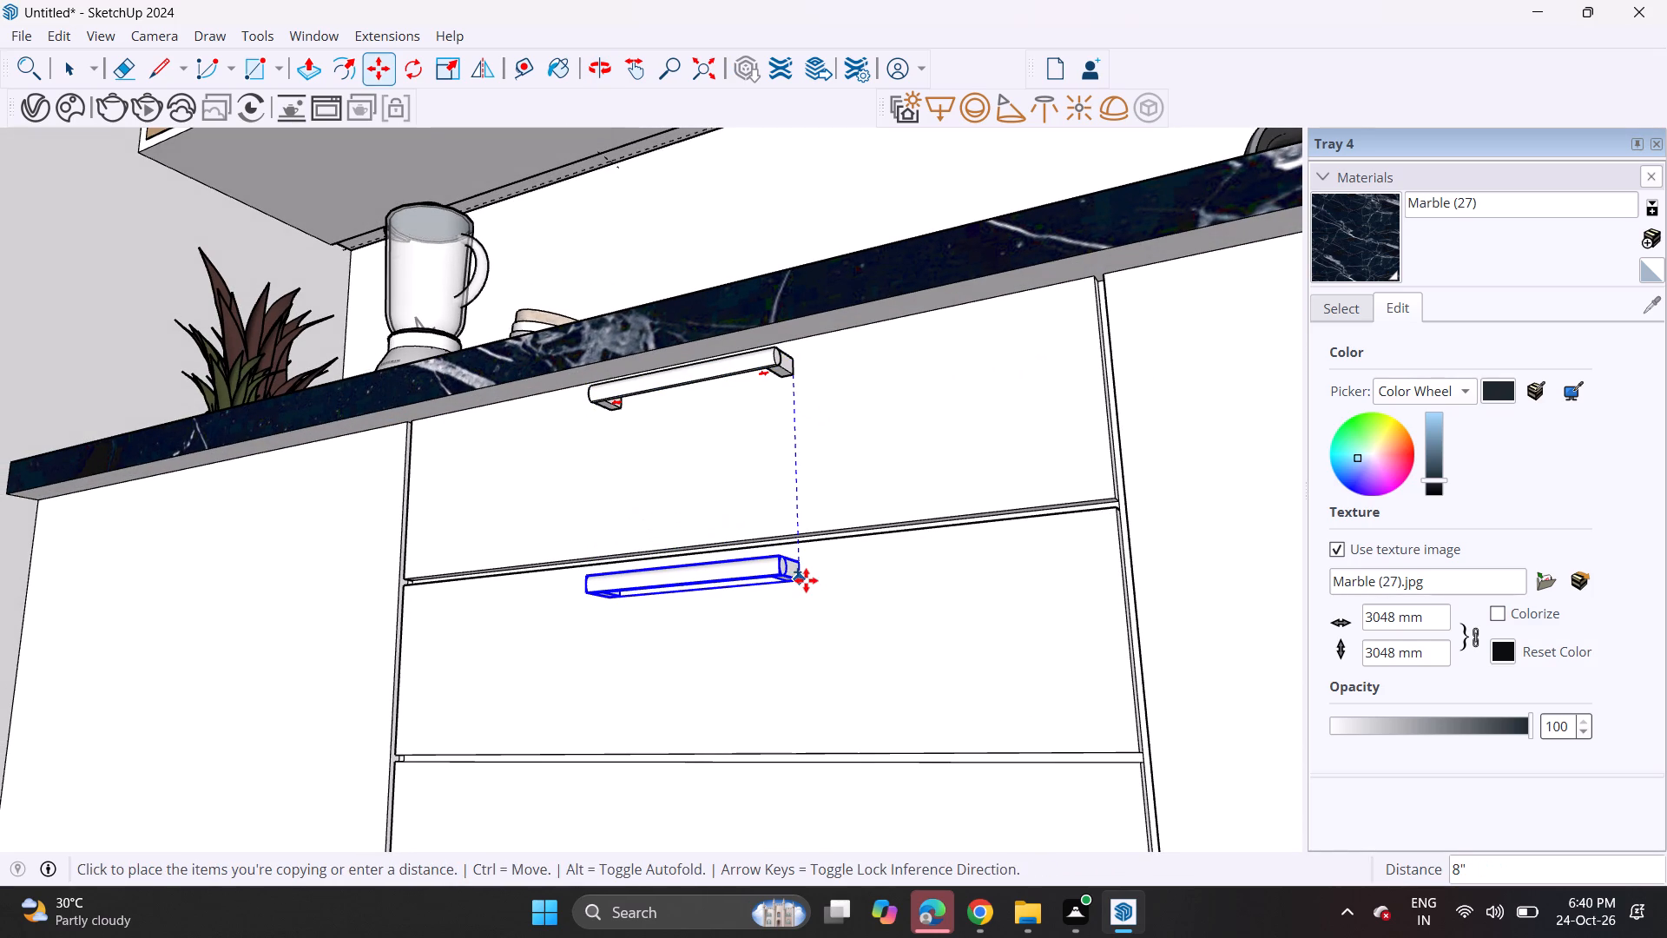
left_click(806, 580)
left_click(807, 590)
middle_click_drag(784, 713, 785, 577)
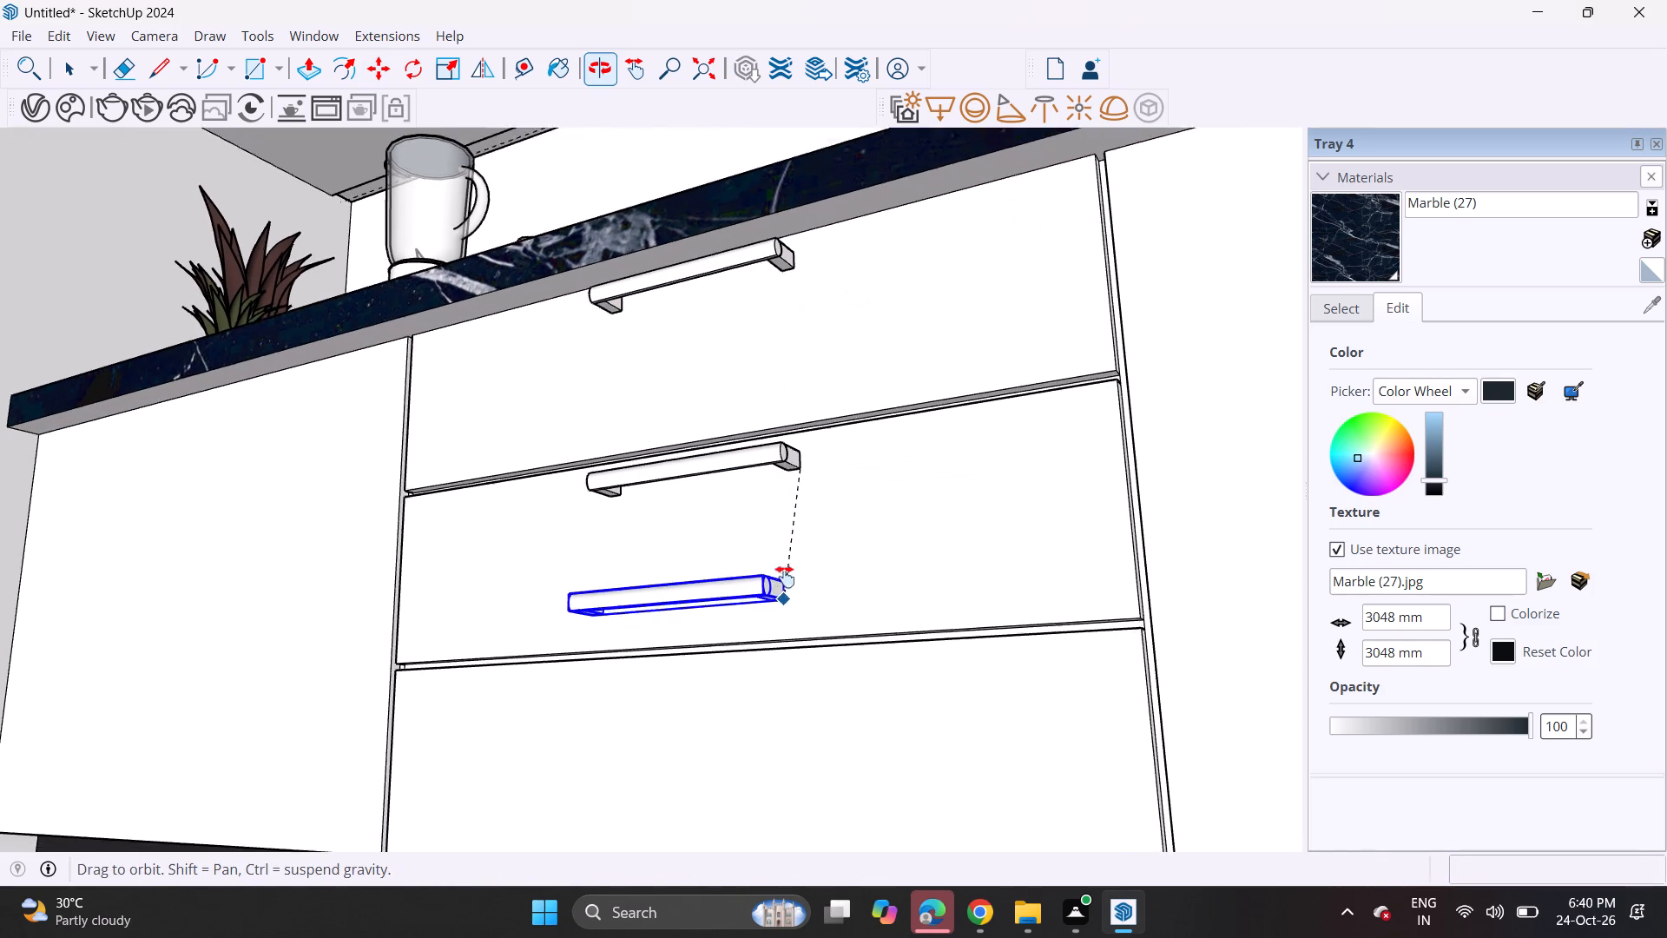
middle_click_drag(785, 577, 785, 557)
left_click(817, 639)
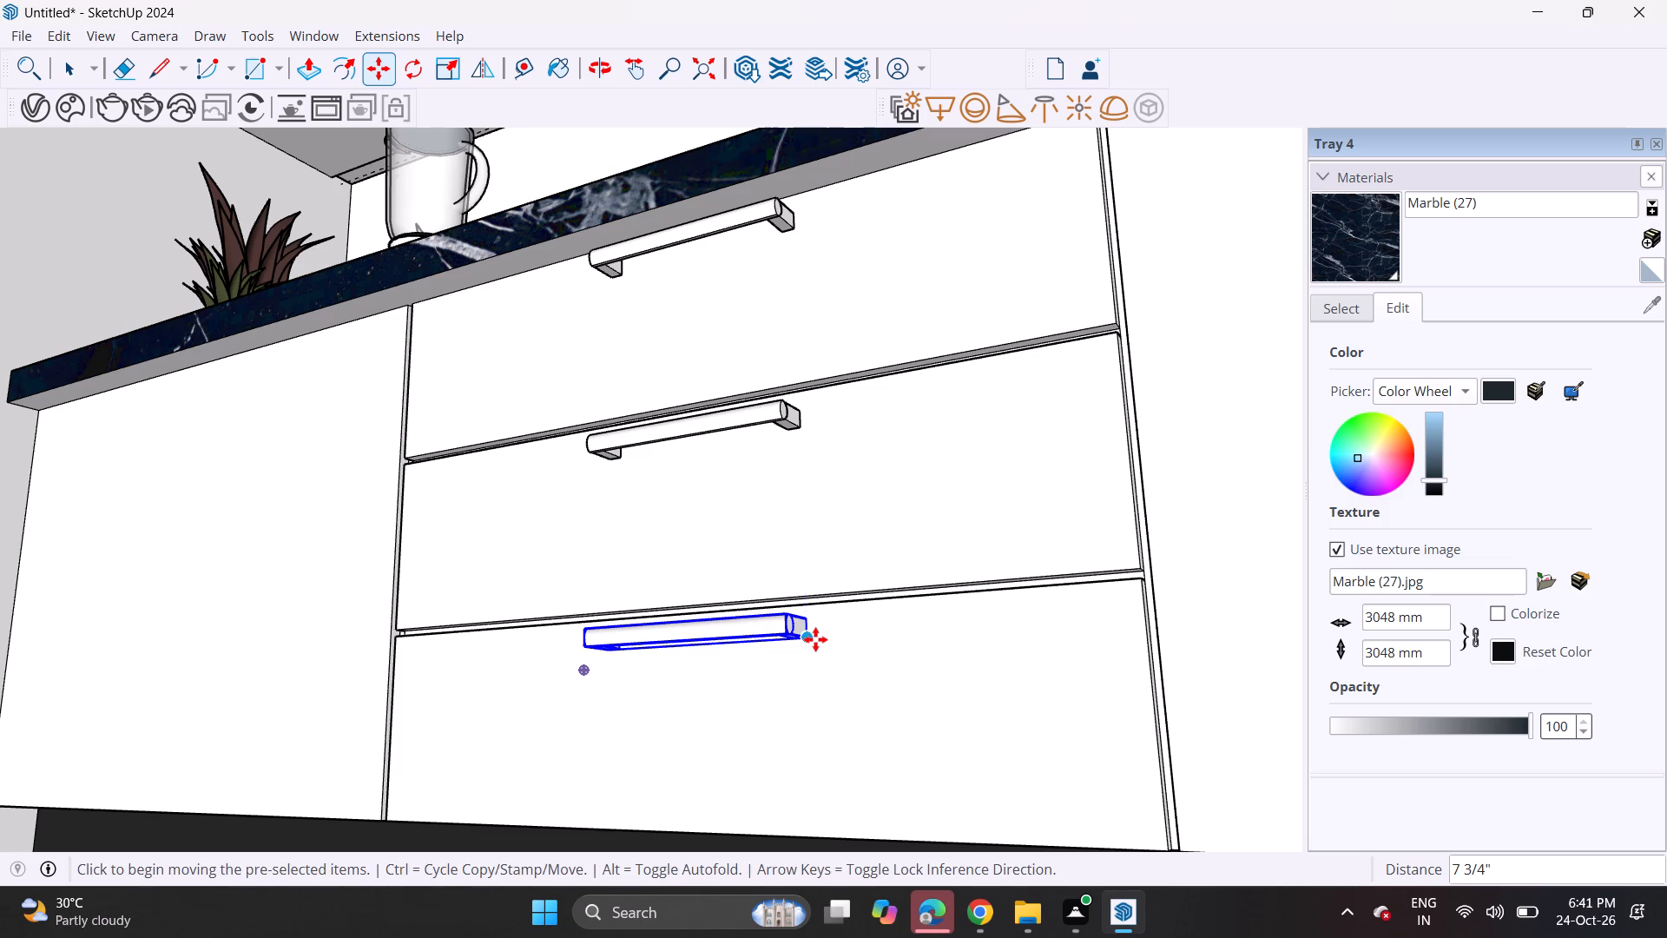
Copy the bottom drawer's handle about 3' 1/16" onto the base cabinet front beneath the plants, just below the countertop.
left_click(814, 641)
middle_click_drag(834, 612, 774, 602, "shift")
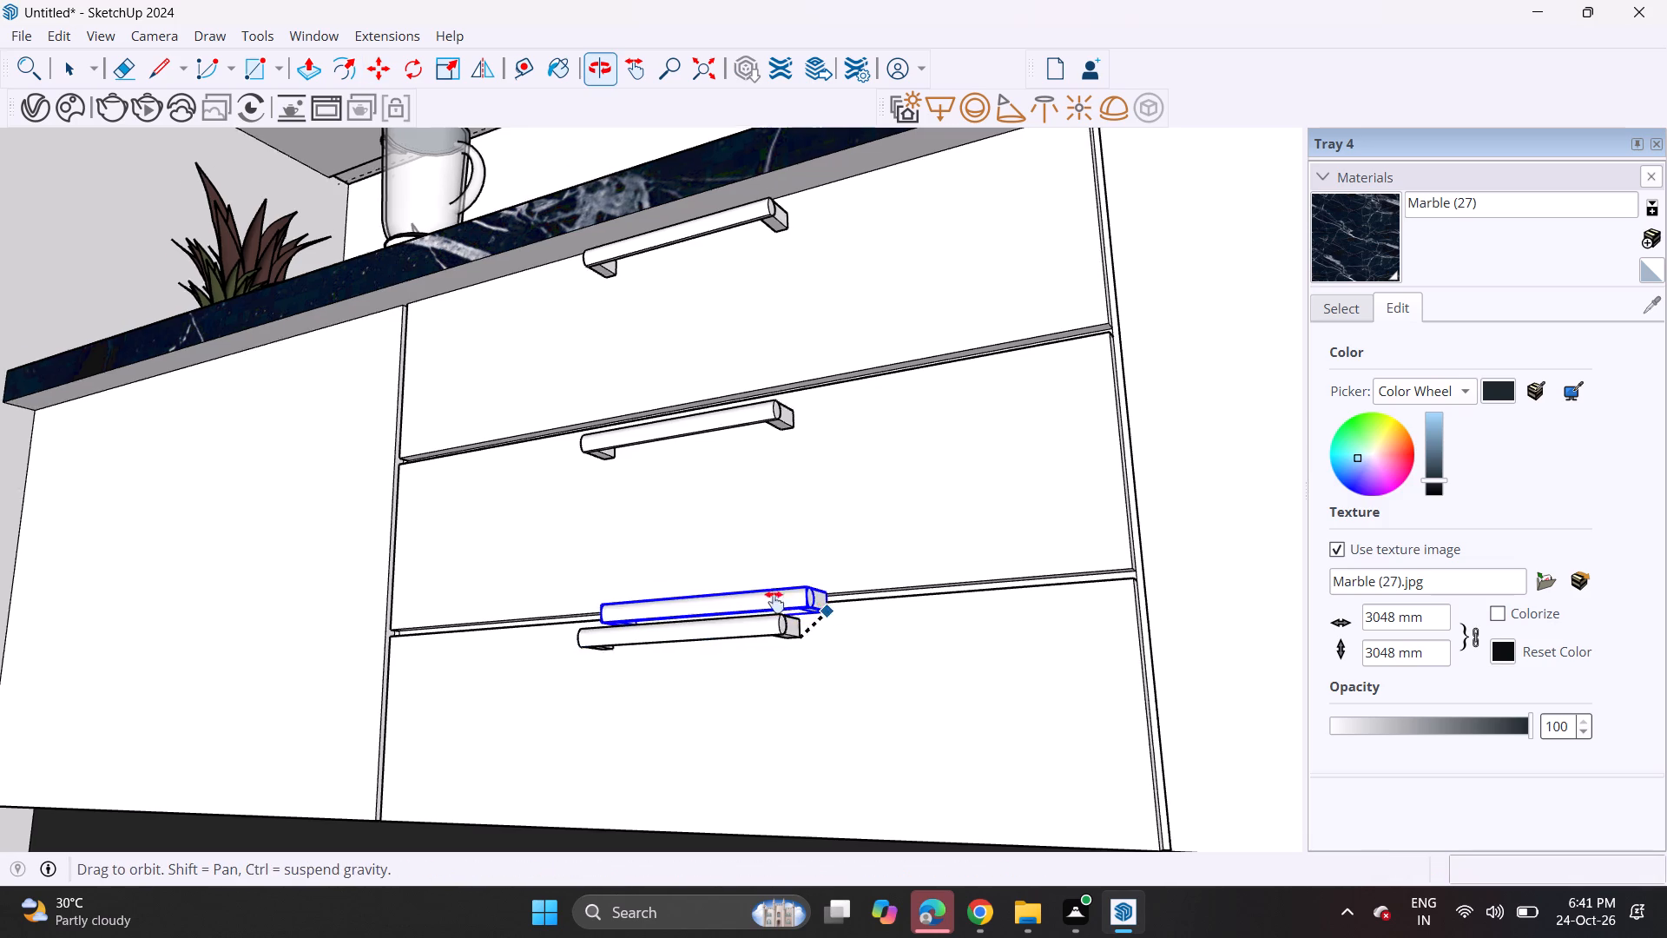
middle_click_drag(774, 602, 372, 635, "shift")
scroll(371, 635, "down", 5)
middle_click_drag(320, 592, 893, 687, "shift")
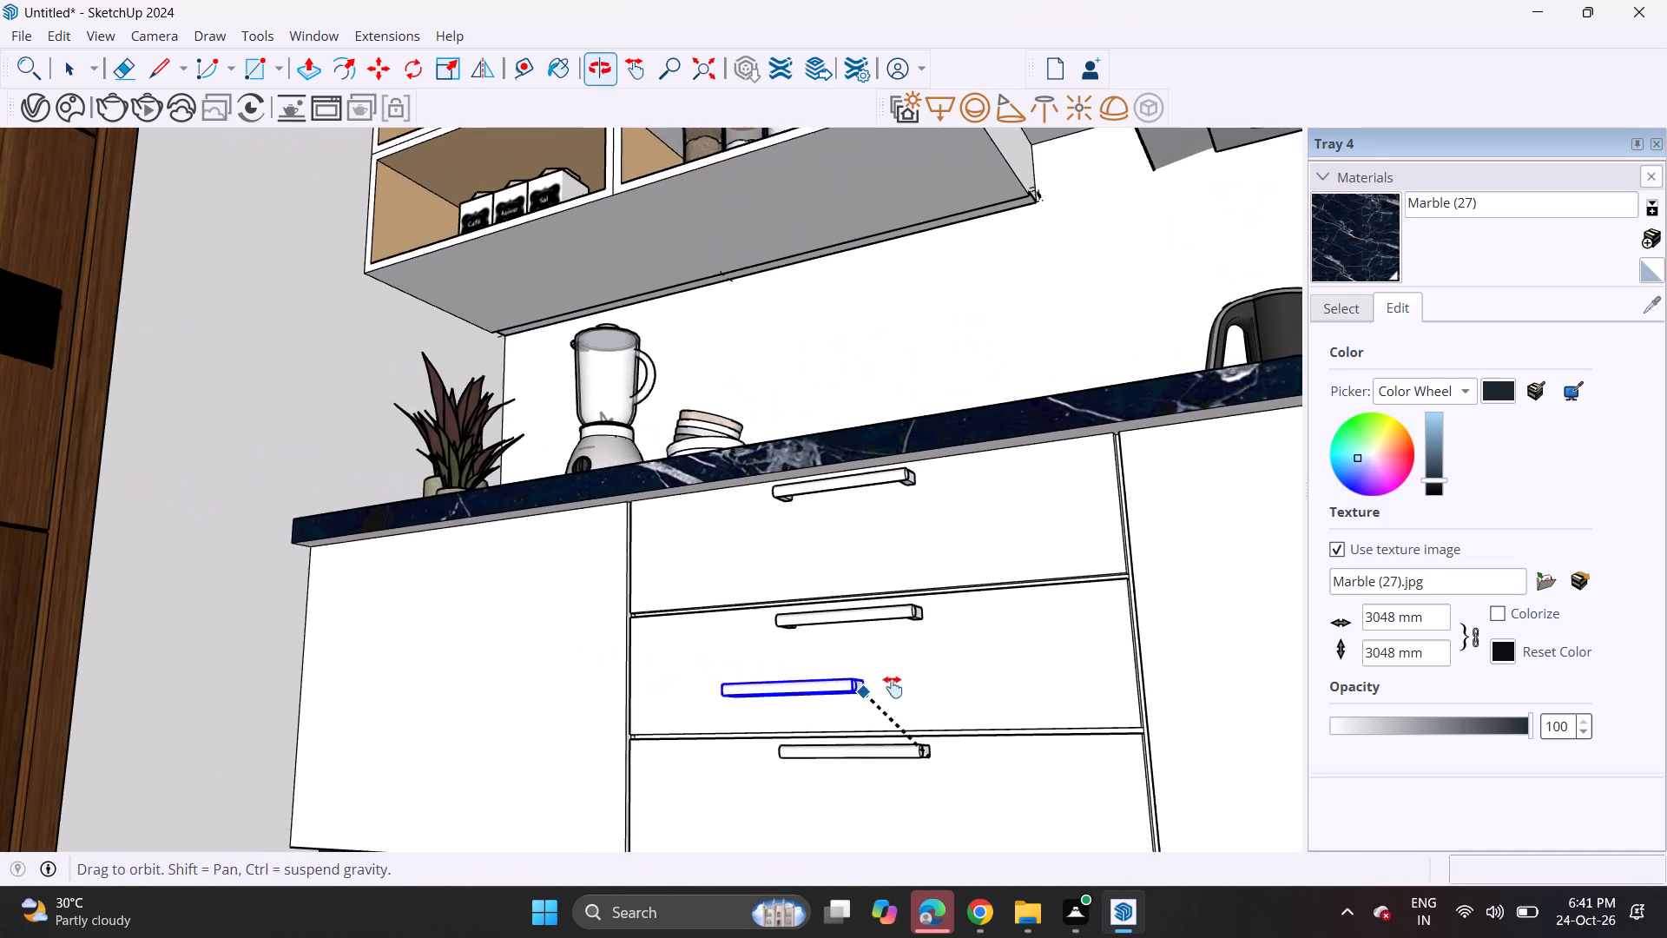
middle_click_drag(893, 687, 896, 686, "shift")
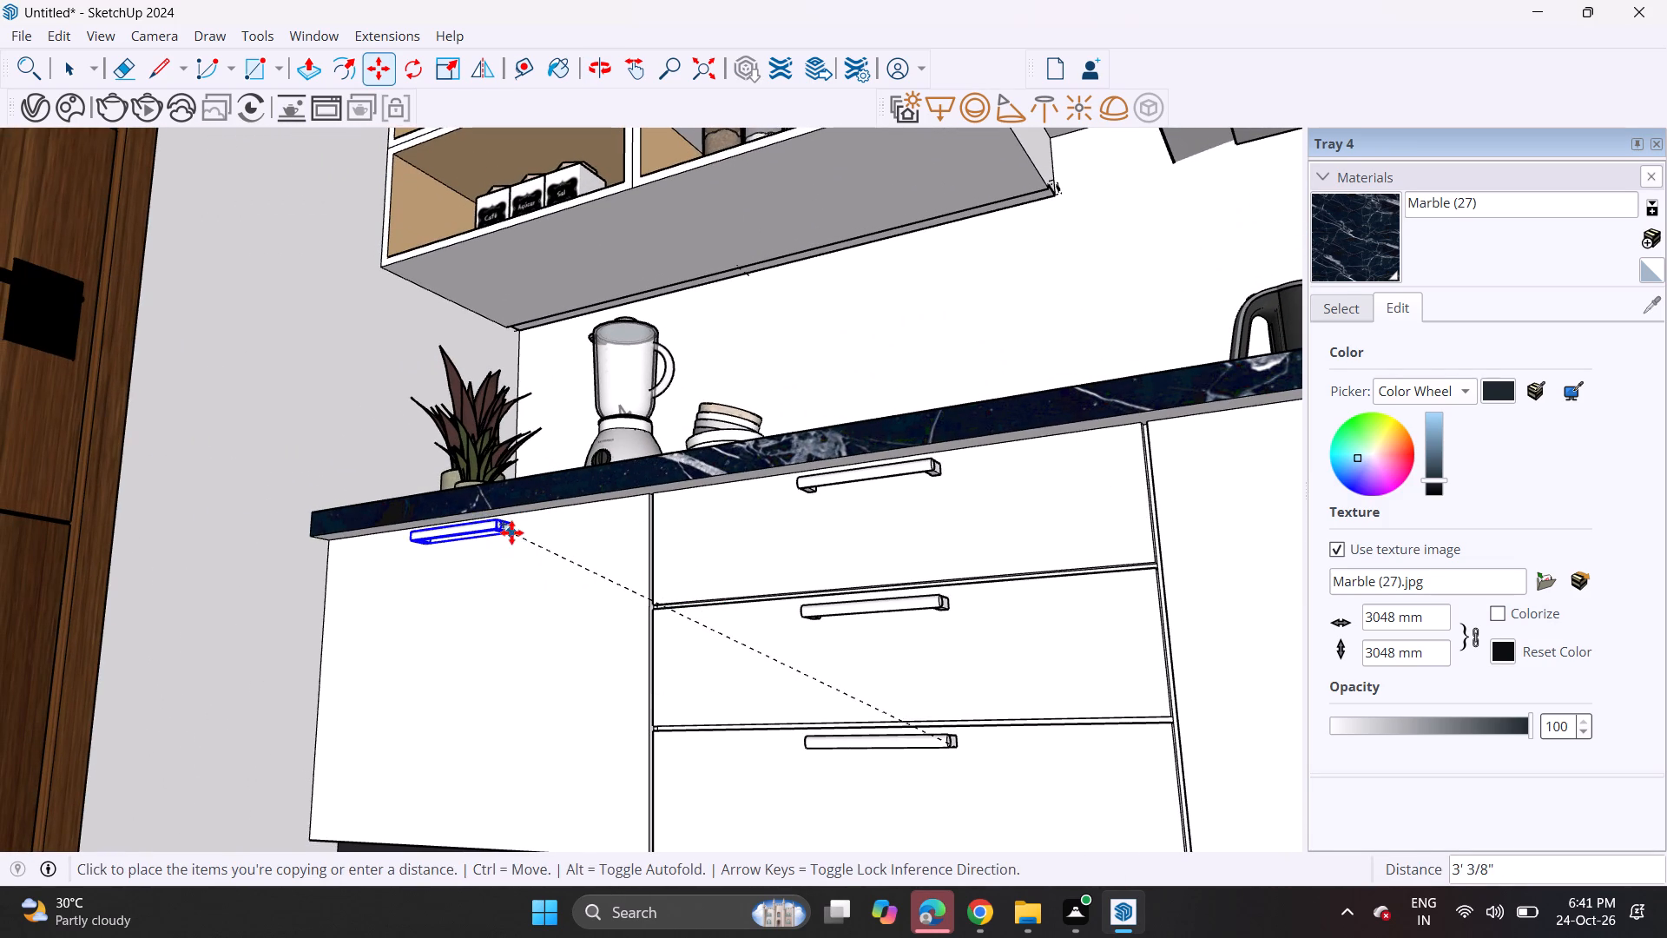
middle_click_drag(520, 552, 270, 572)
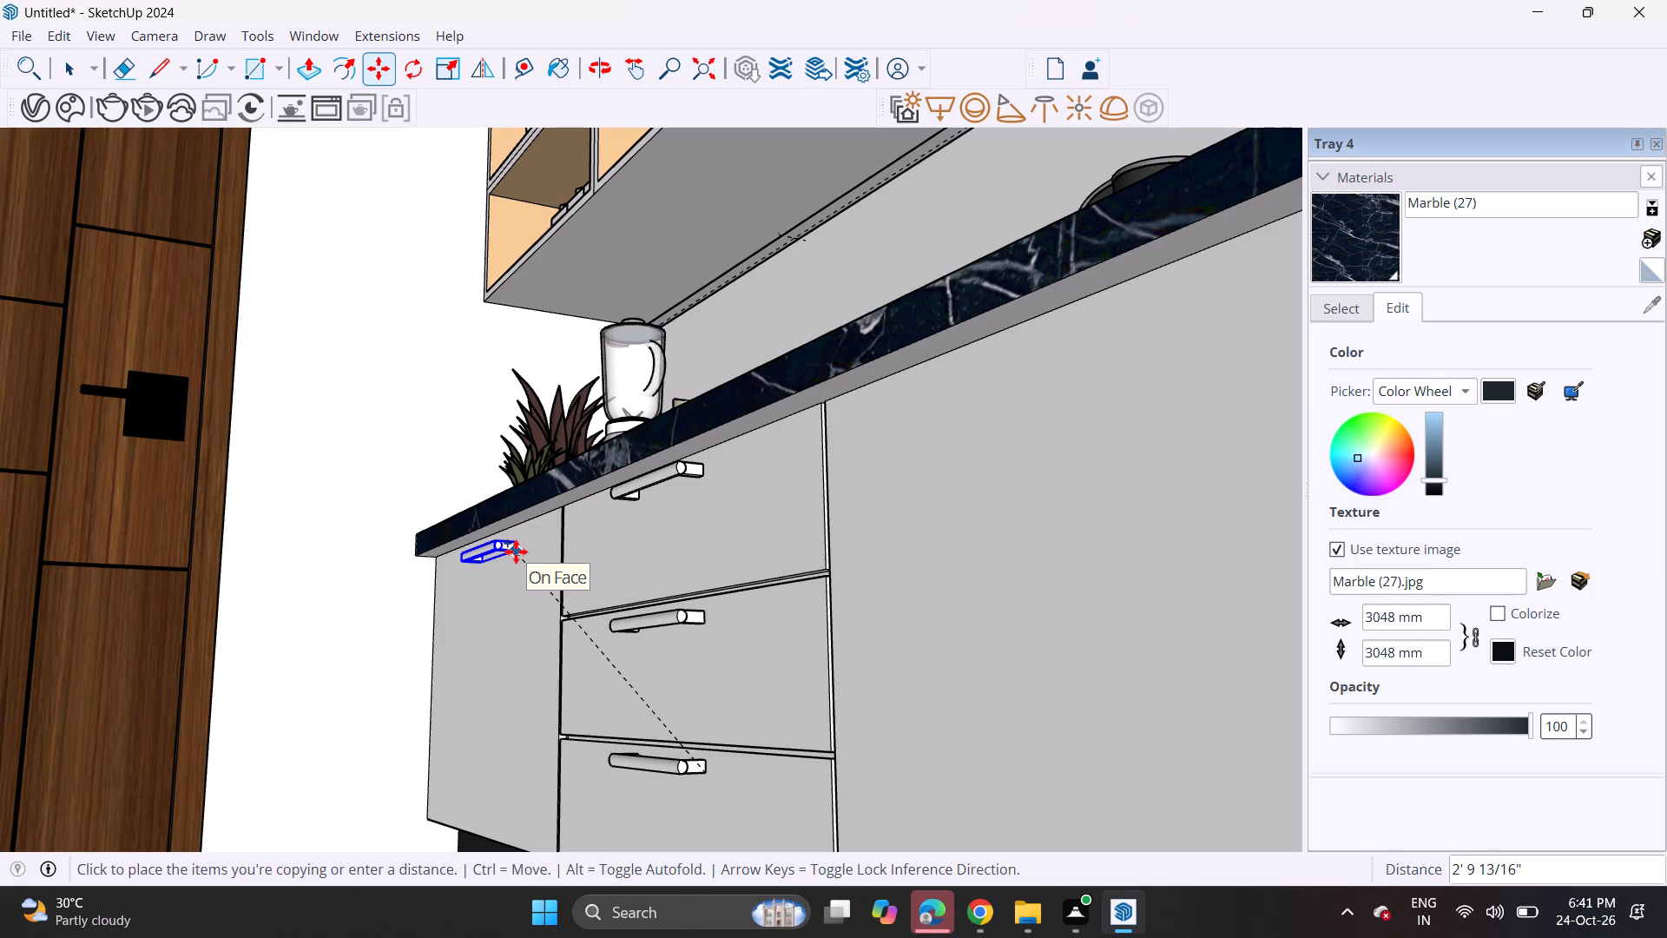
middle_click_drag(516, 552, 965, 580)
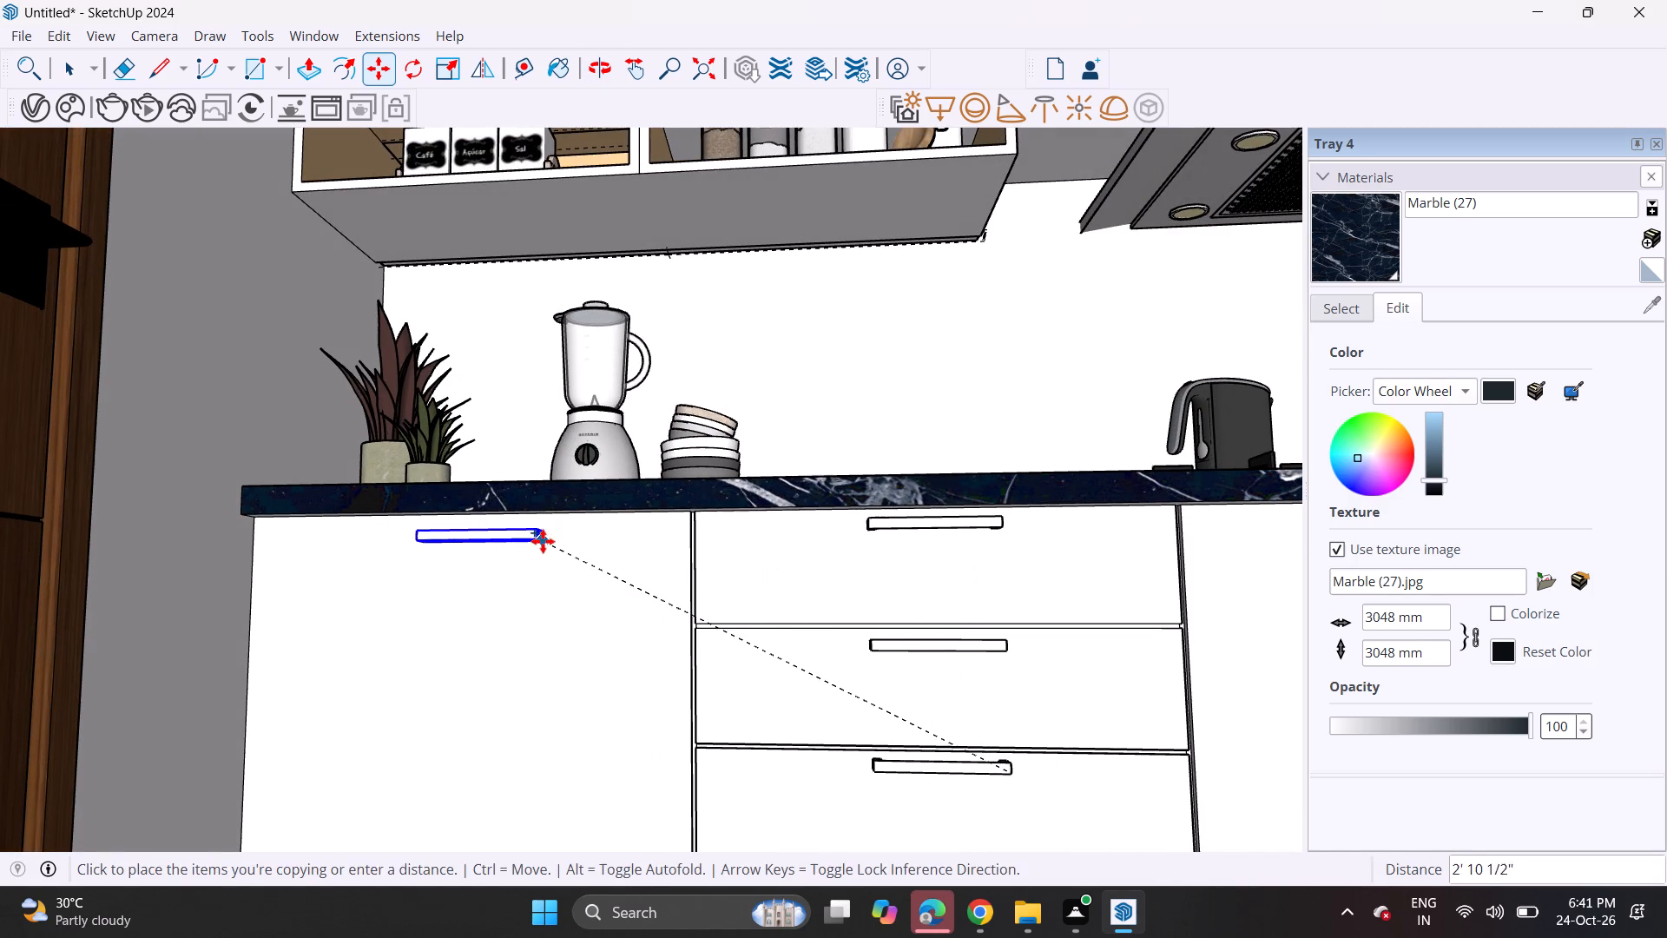
left_click(518, 540)
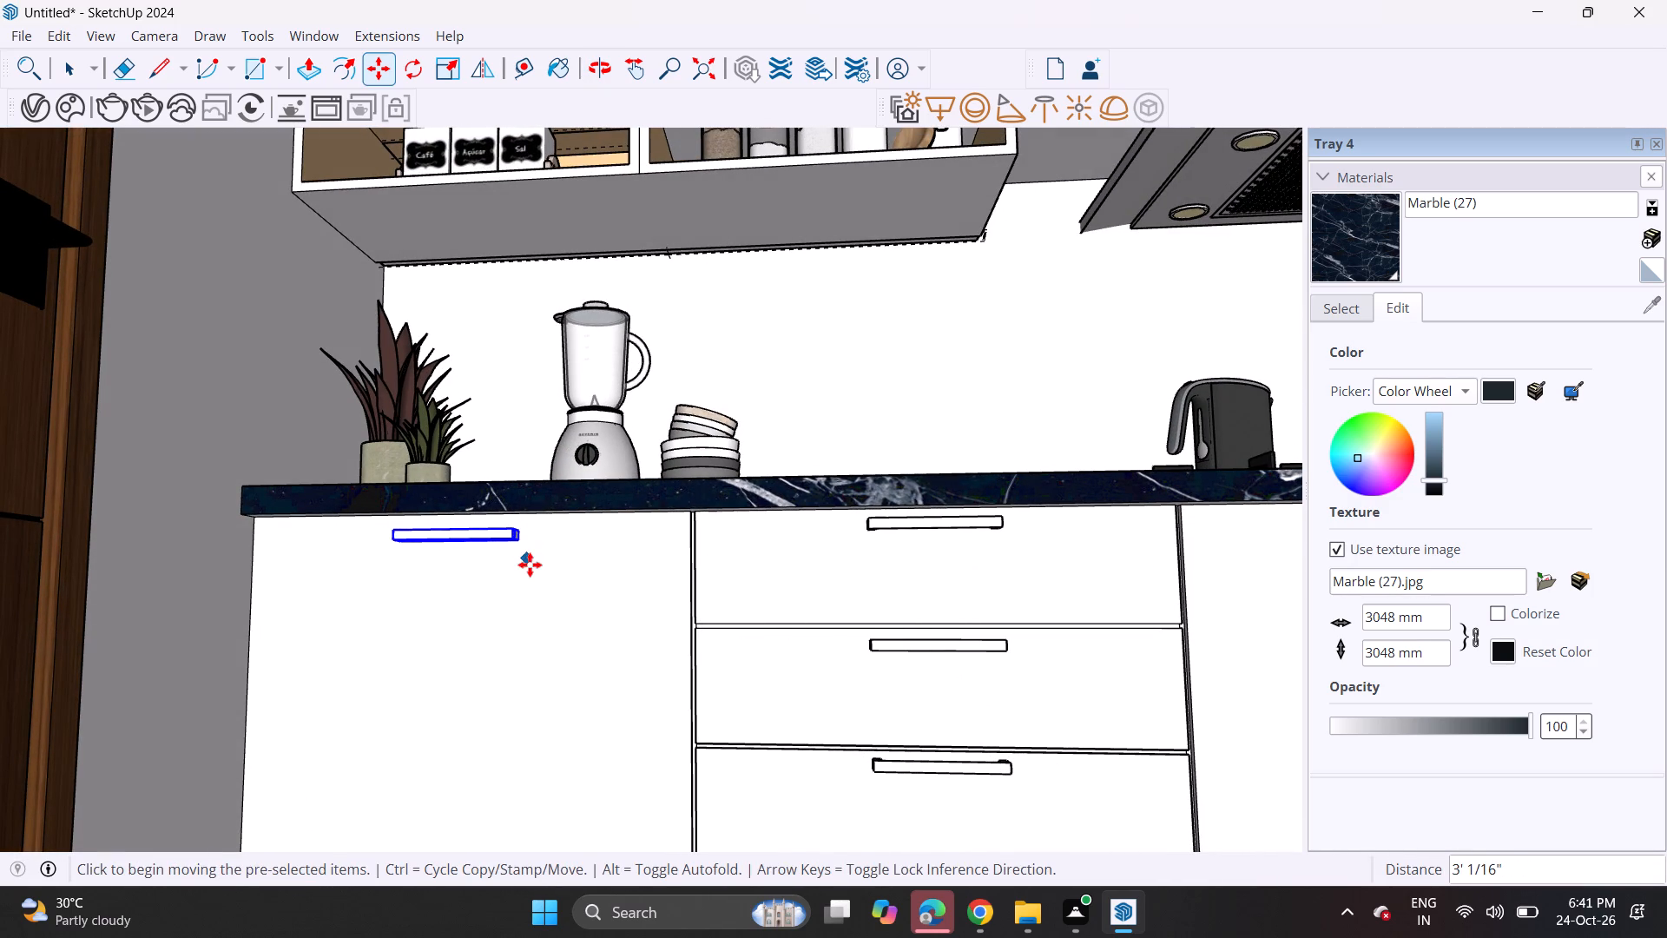
Copy that cabinet's handle along the red axis onto the base cabinet front beneath the hob, near its top edge.
left_click(522, 552)
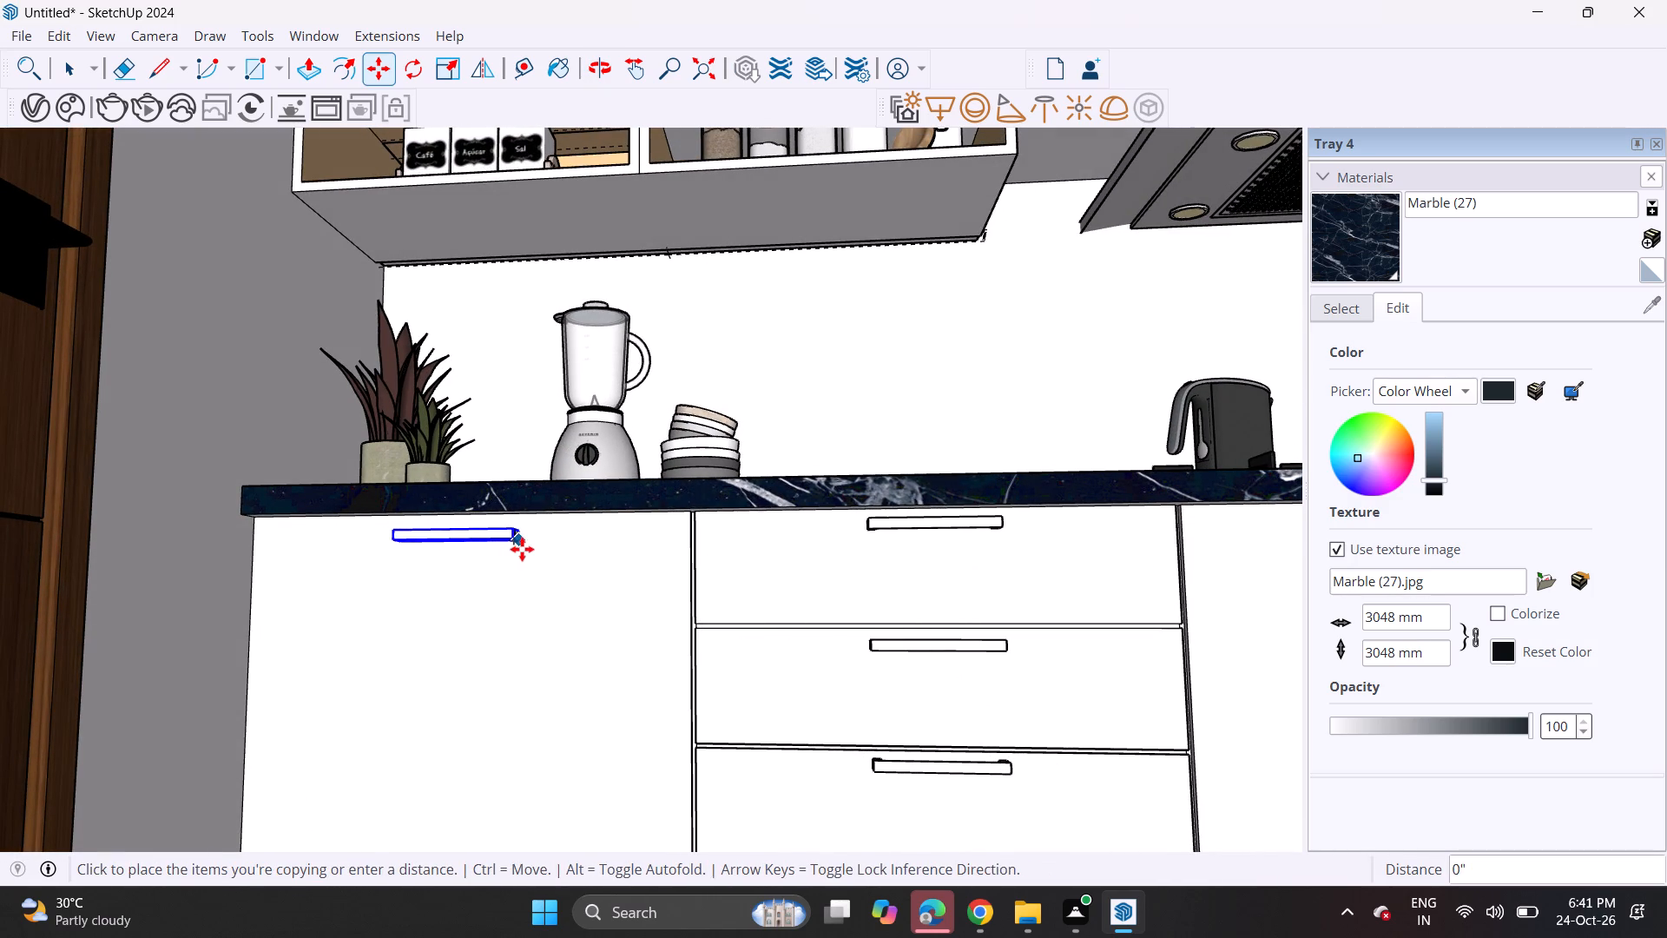
scroll(677, 558, "down", 1)
scroll(677, 558, "up", 2)
scroll(677, 558, "down", 7)
scroll(675, 556, "up", 1)
middle_click_drag(675, 556, 170, 566)
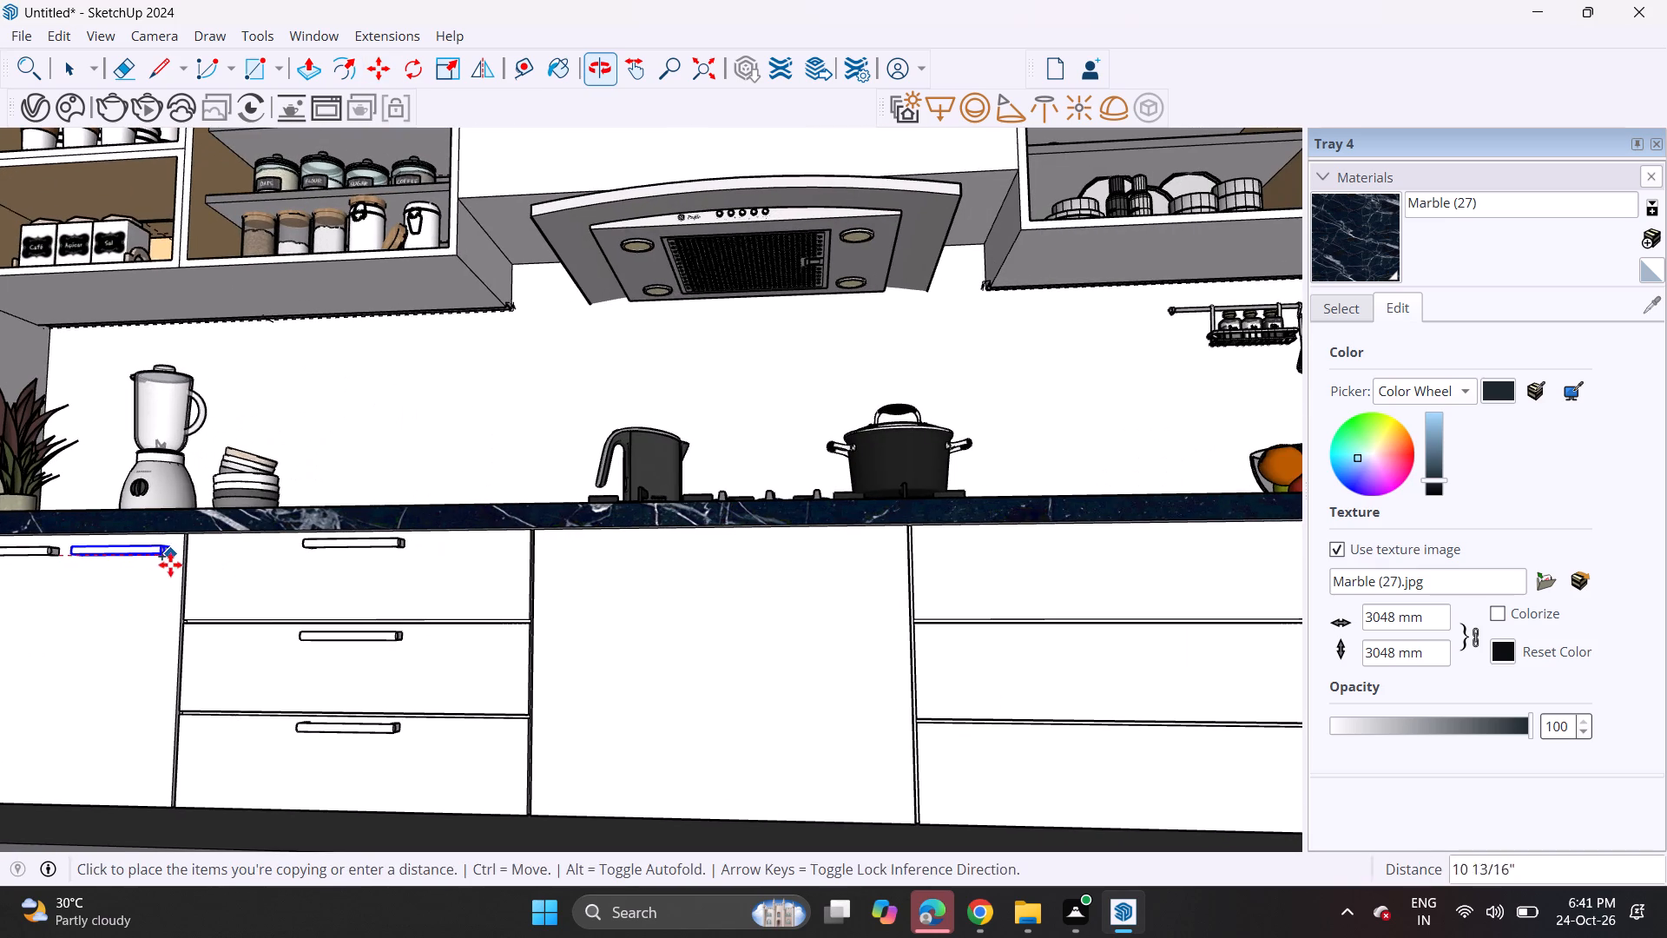
left_click(768, 551)
Copy the handle about 2' 7 1/2" along the red axis onto the top drawer of the second drawer stack.
left_click(774, 556)
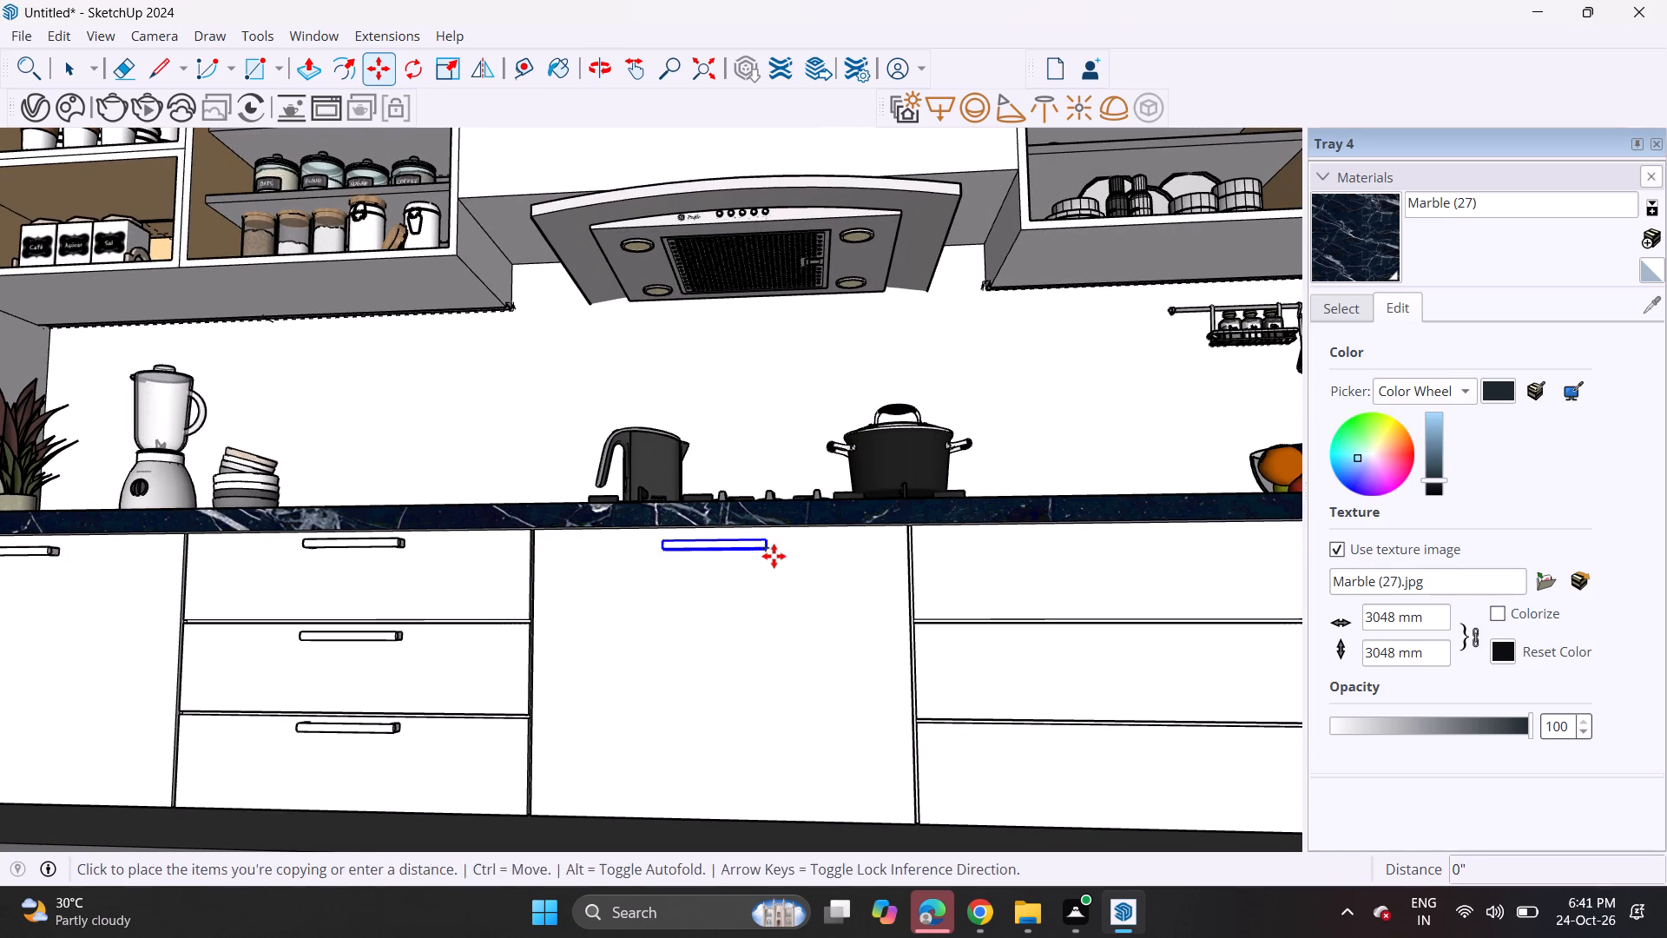
middle_click_drag(774, 556, 302, 548)
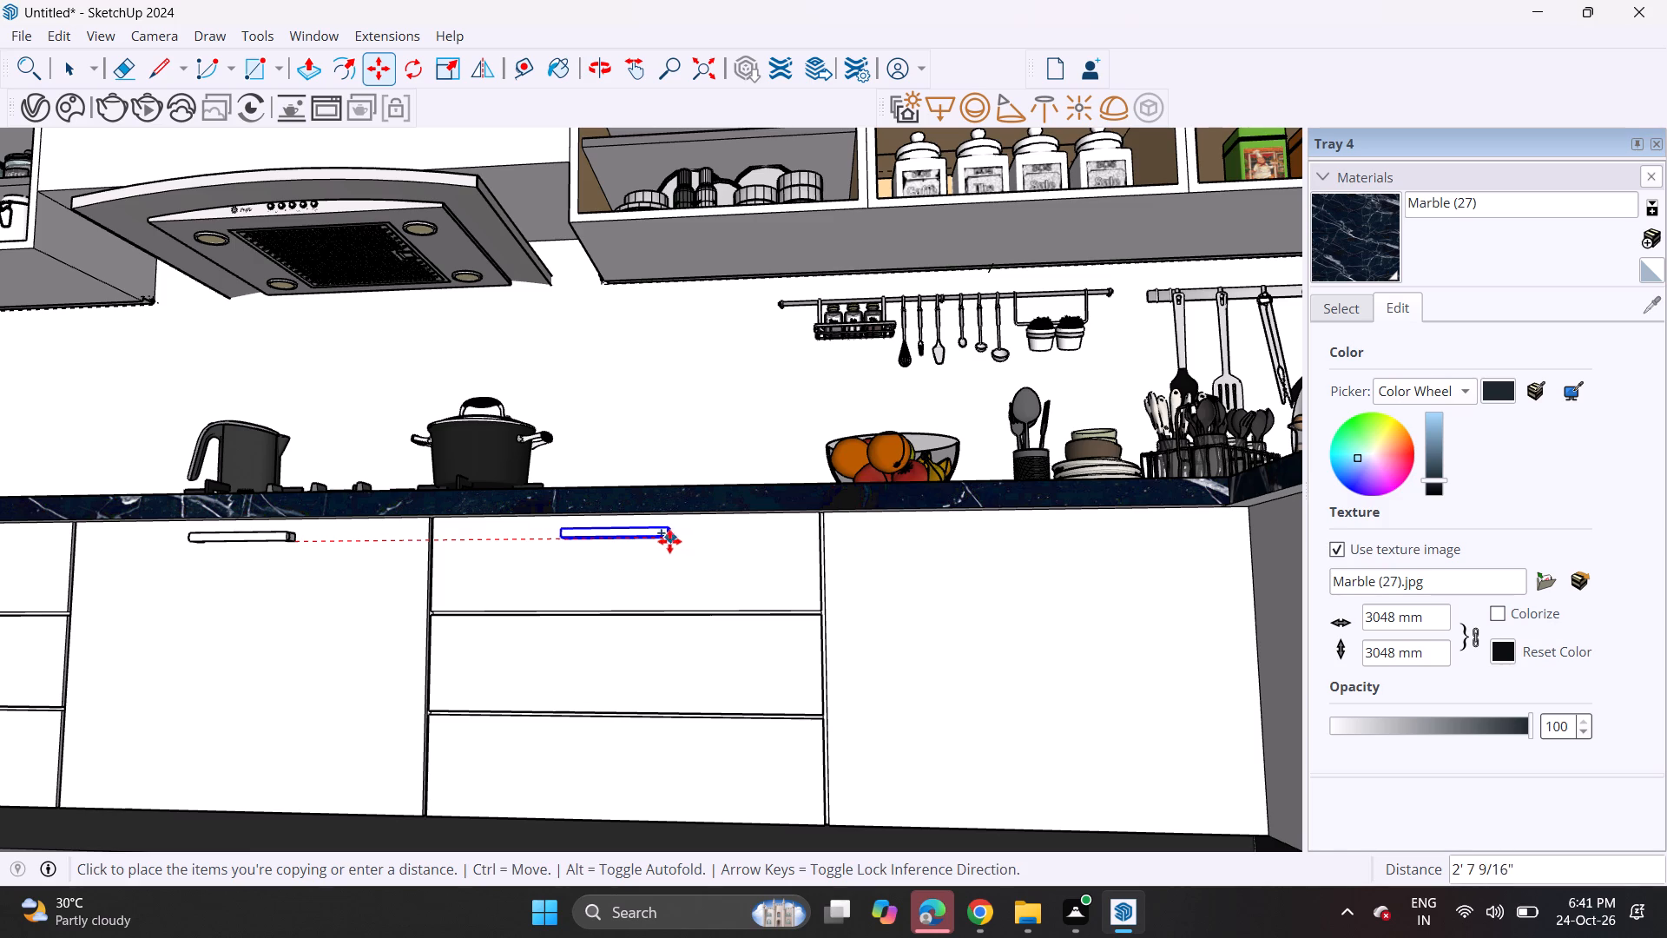
left_click(669, 543)
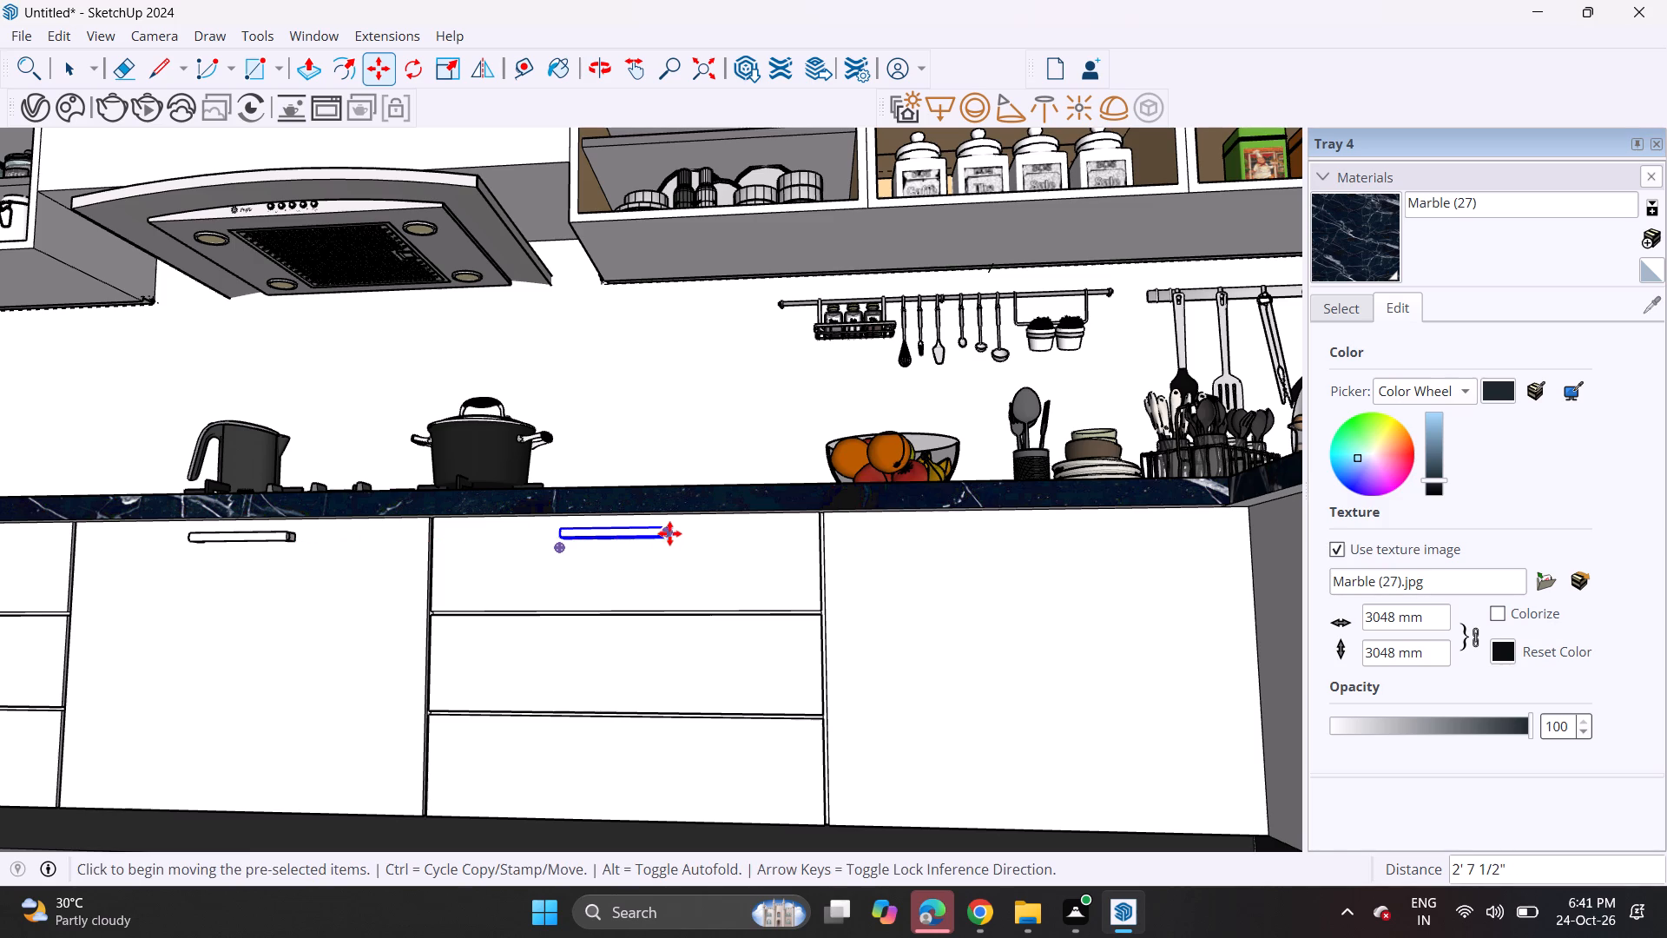
Copy the handle about 7 5/8" down onto the second stack's middle drawer, and again about 7 7/8" onto its bottom drawer.
left_click(670, 539)
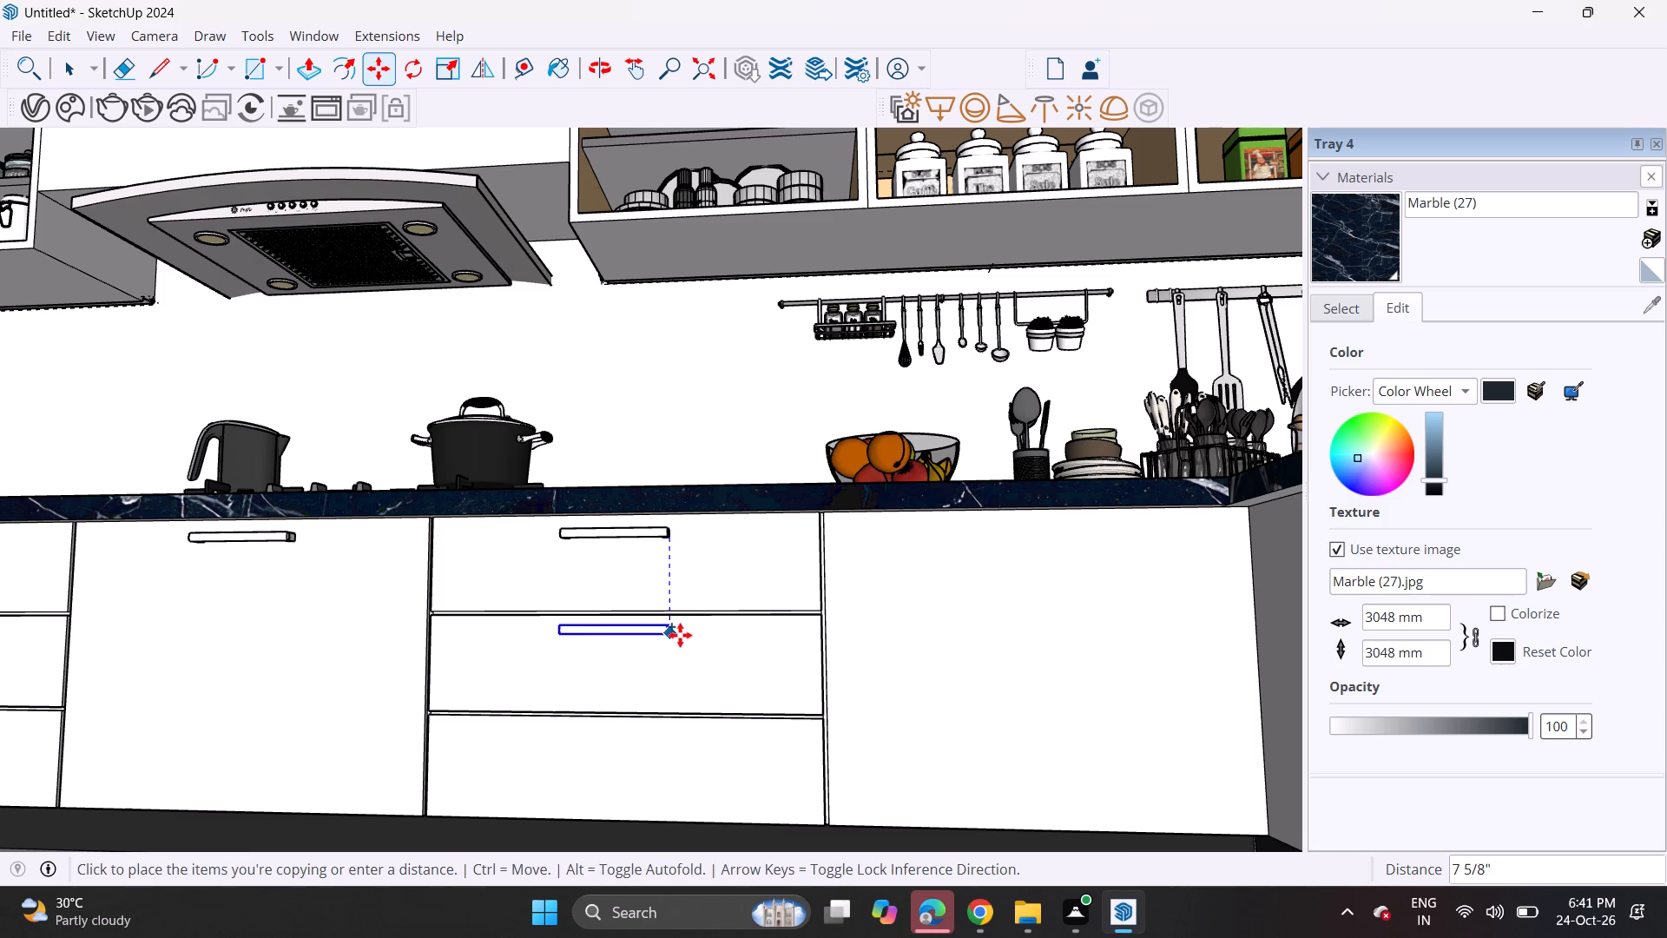
left_click(674, 635)
left_click(675, 641)
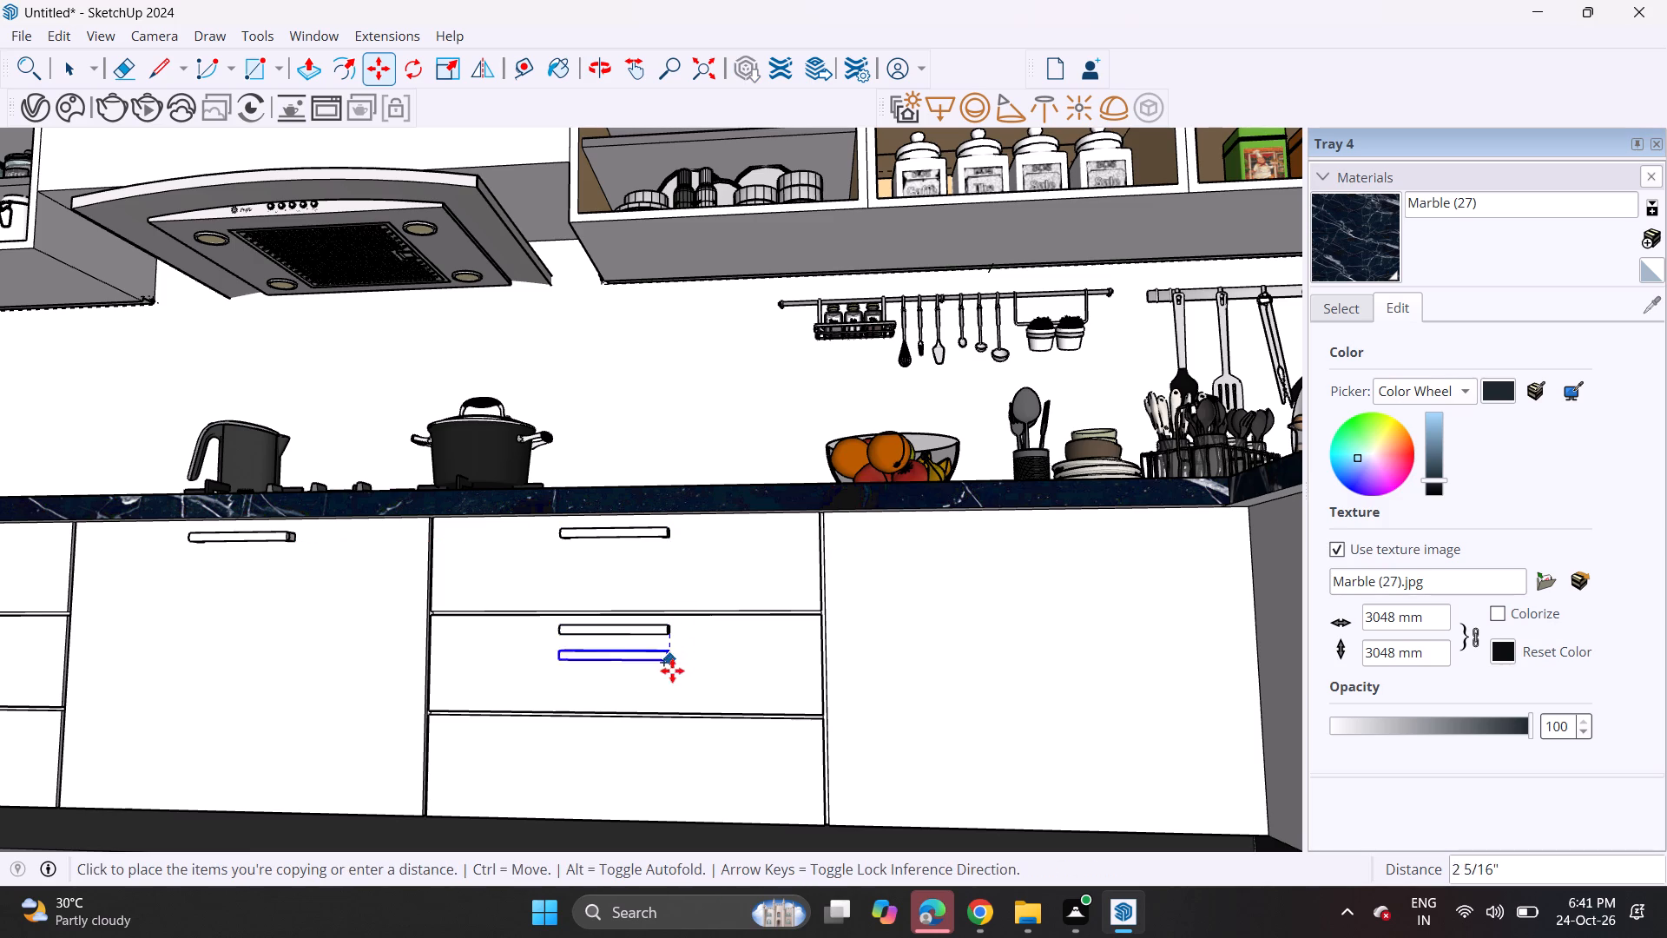
left_click(675, 736)
Copy the bottom drawer's handle about 3' 3/4" onto the base cabinet front nearest the corner, just below the countertop.
left_click(681, 743)
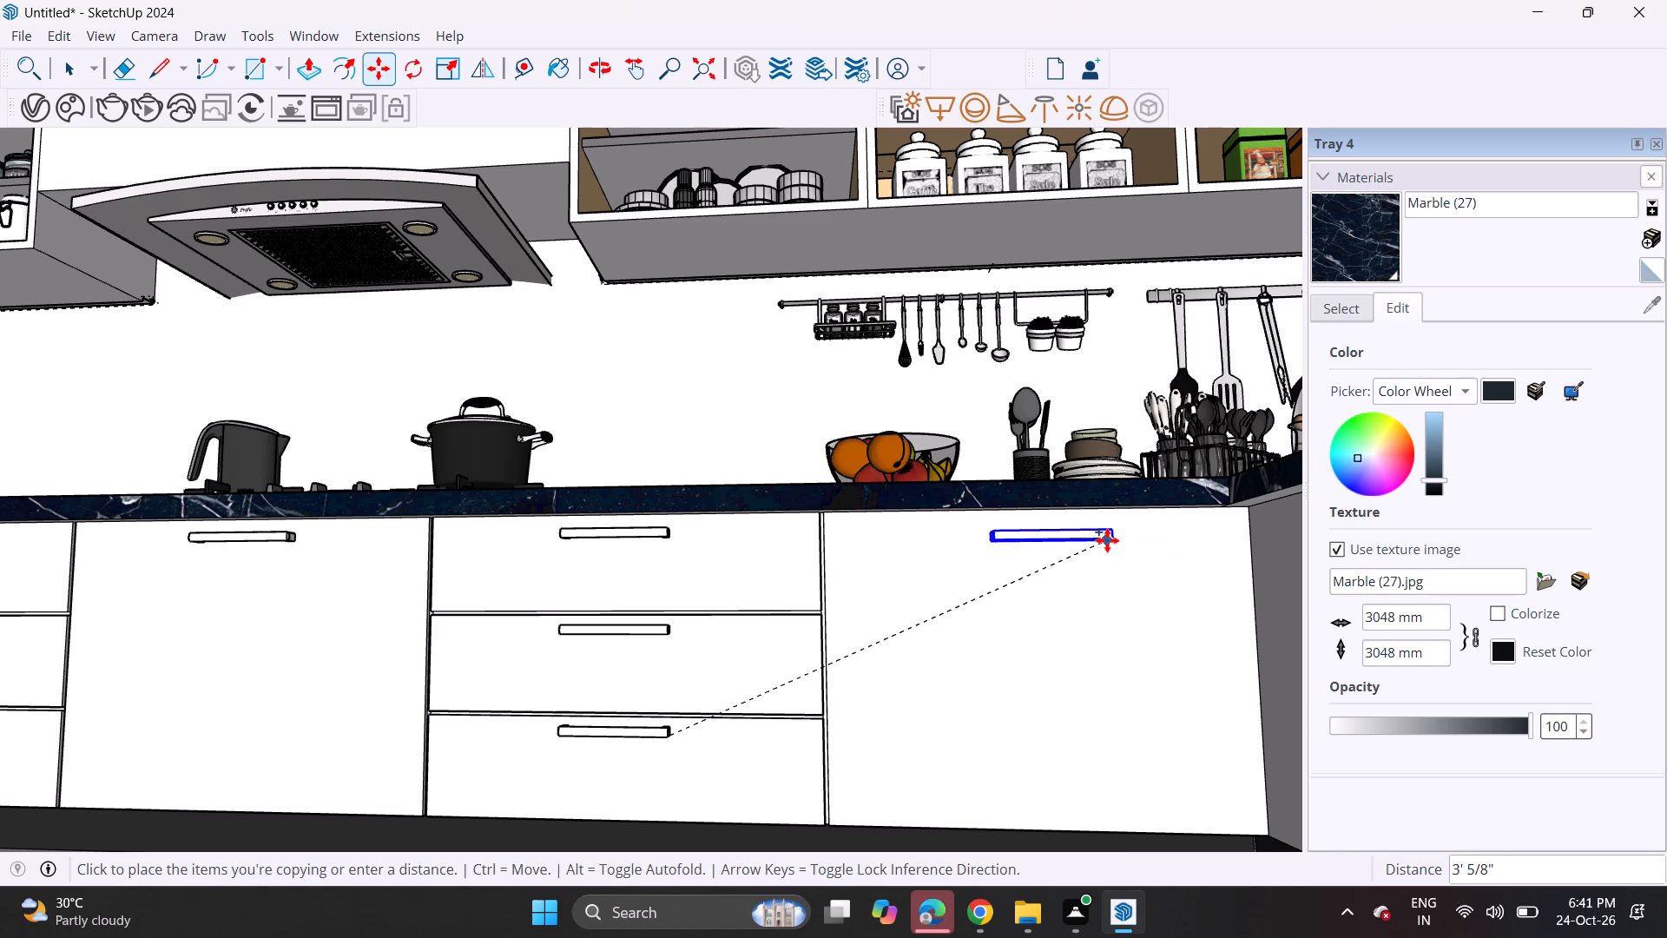
left_click(1106, 533)
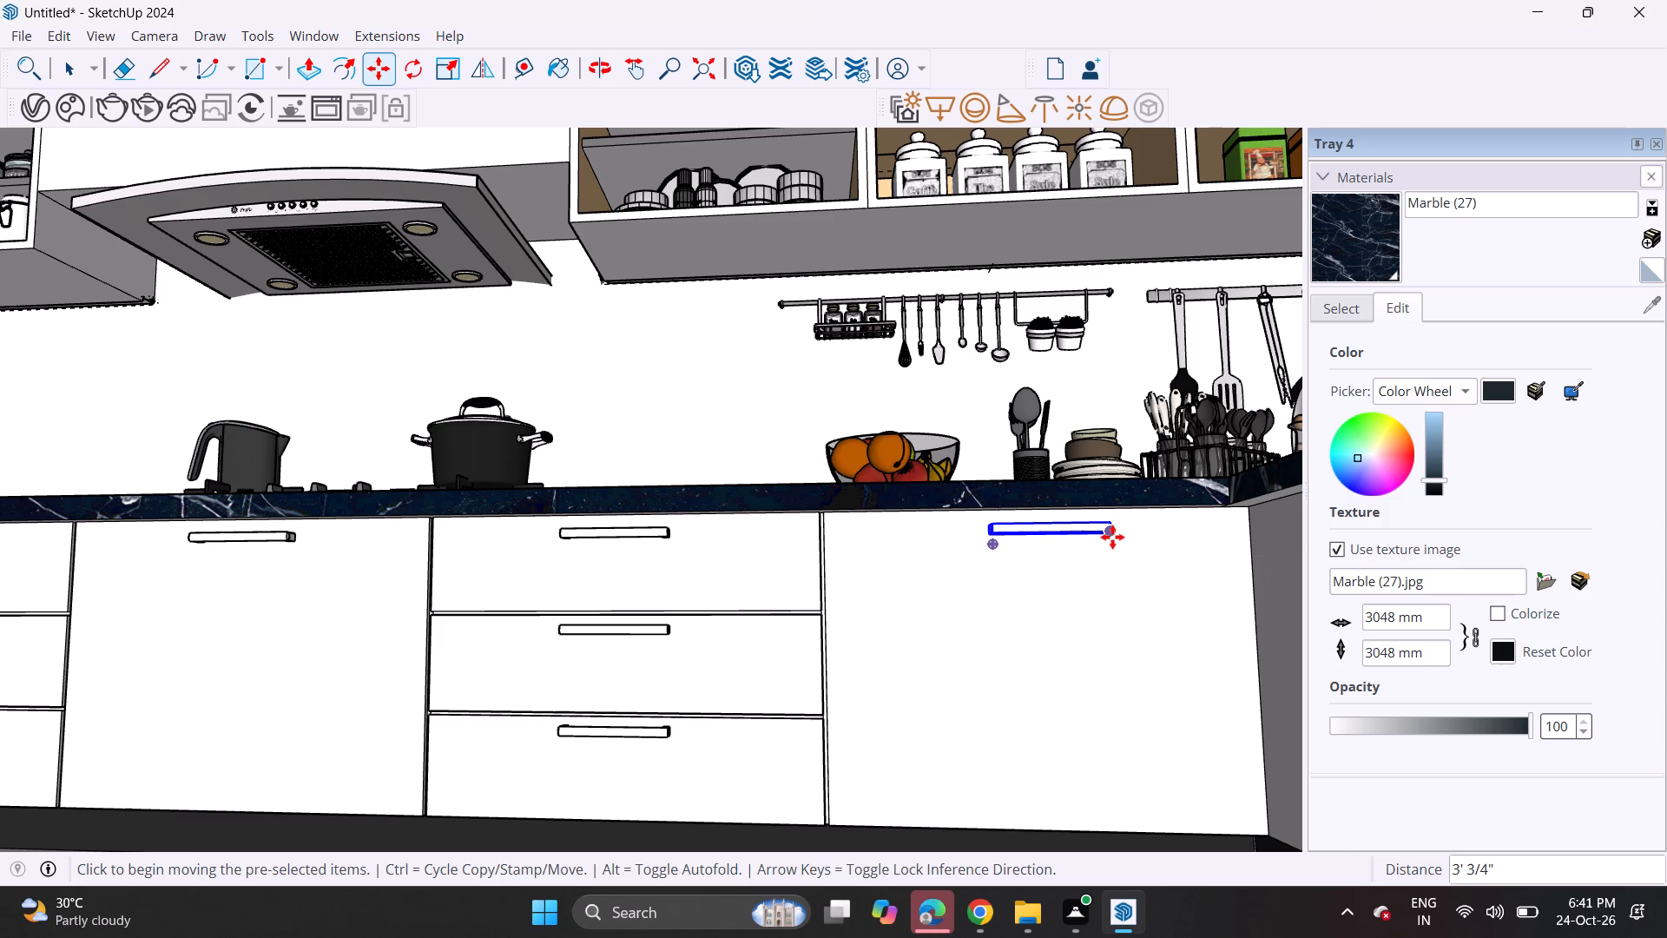
Copy the corner base cabinet's handle about 4' 7" out onto the open kitchen floor.
scroll(923, 602, "down", 7)
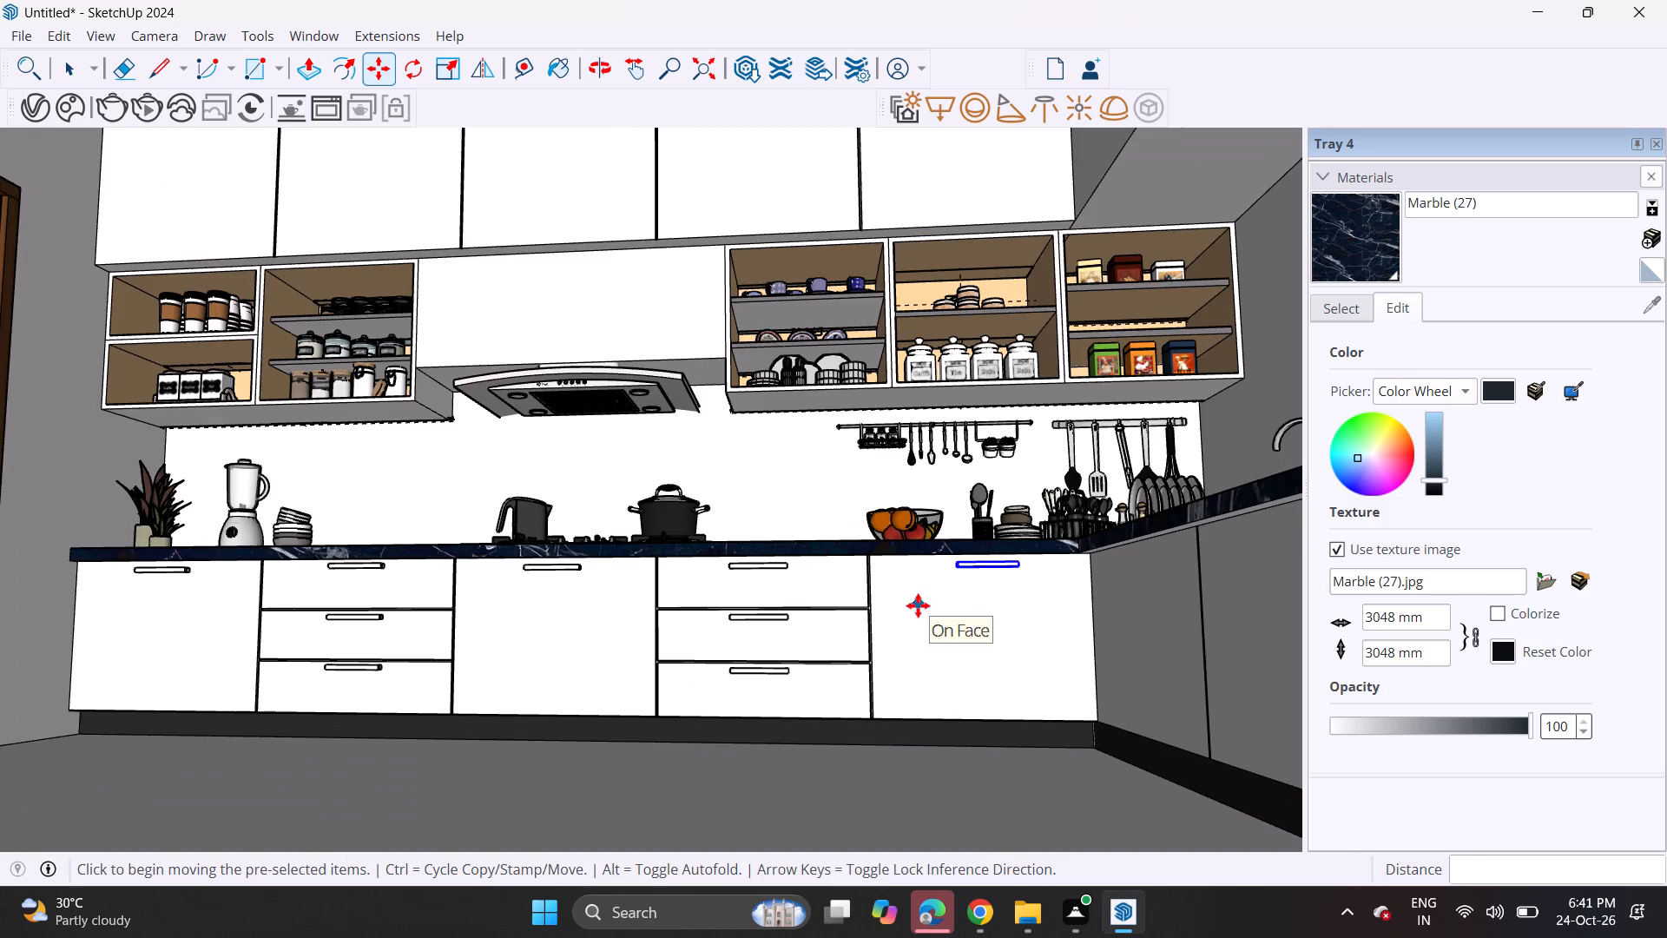
scroll(917, 608, "down", 6)
middle_click_drag(755, 646, 809, 733)
middle_click_drag(759, 677, 828, 737)
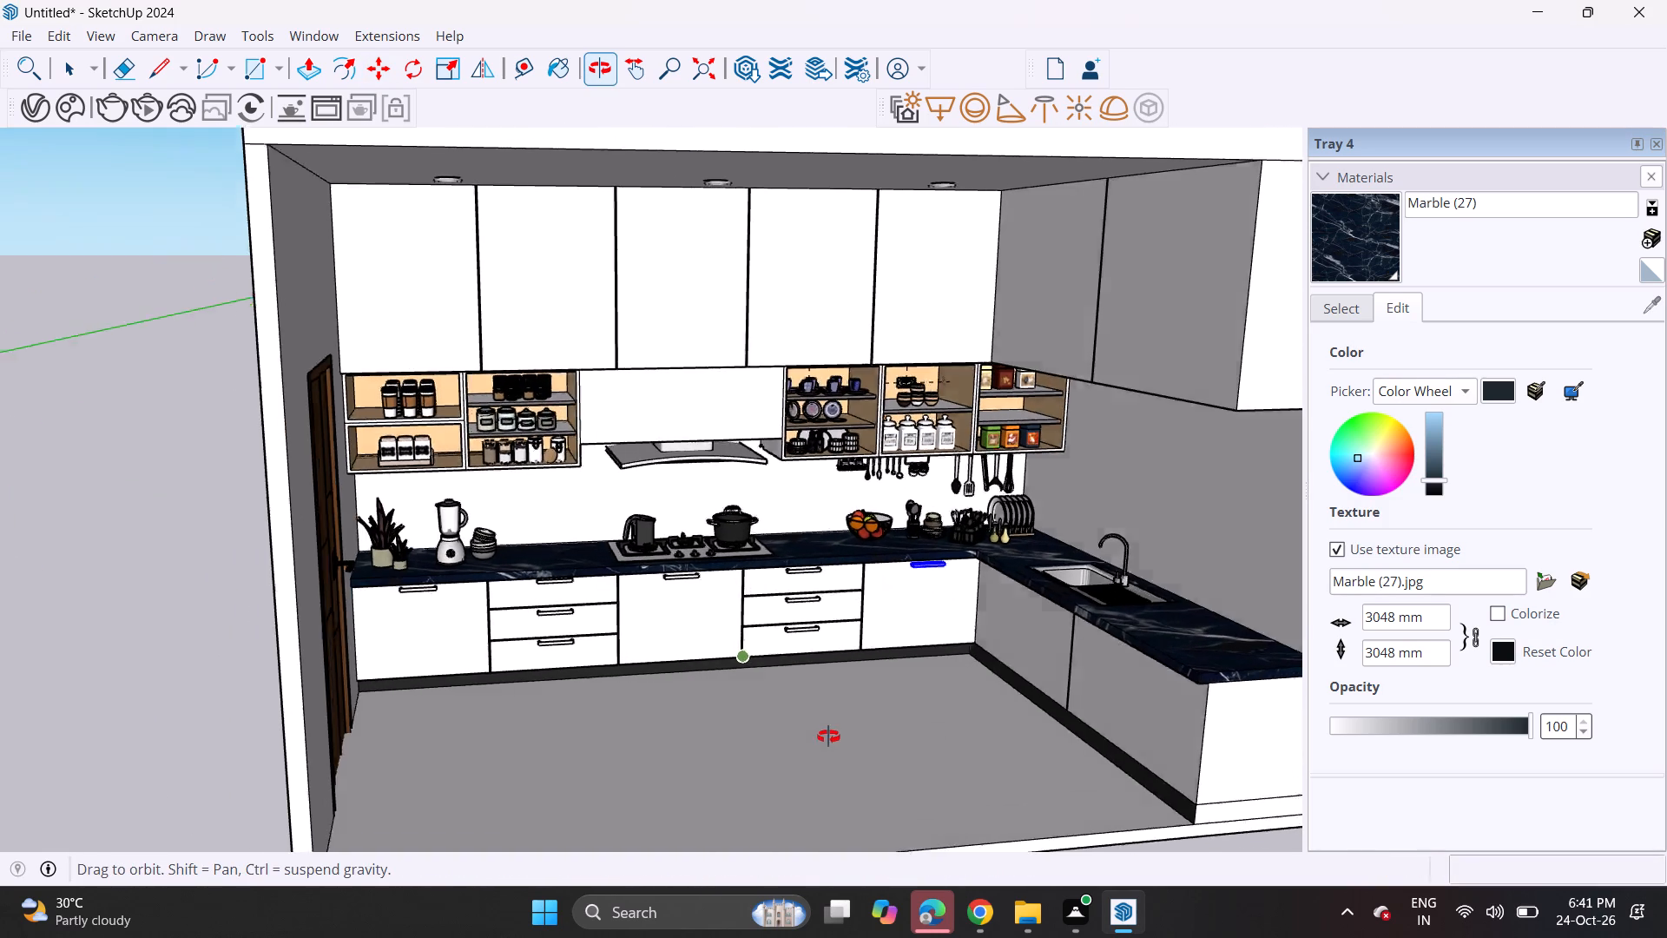
middle_click_drag(828, 737, 827, 731)
key("b")
key("b")
key("space")
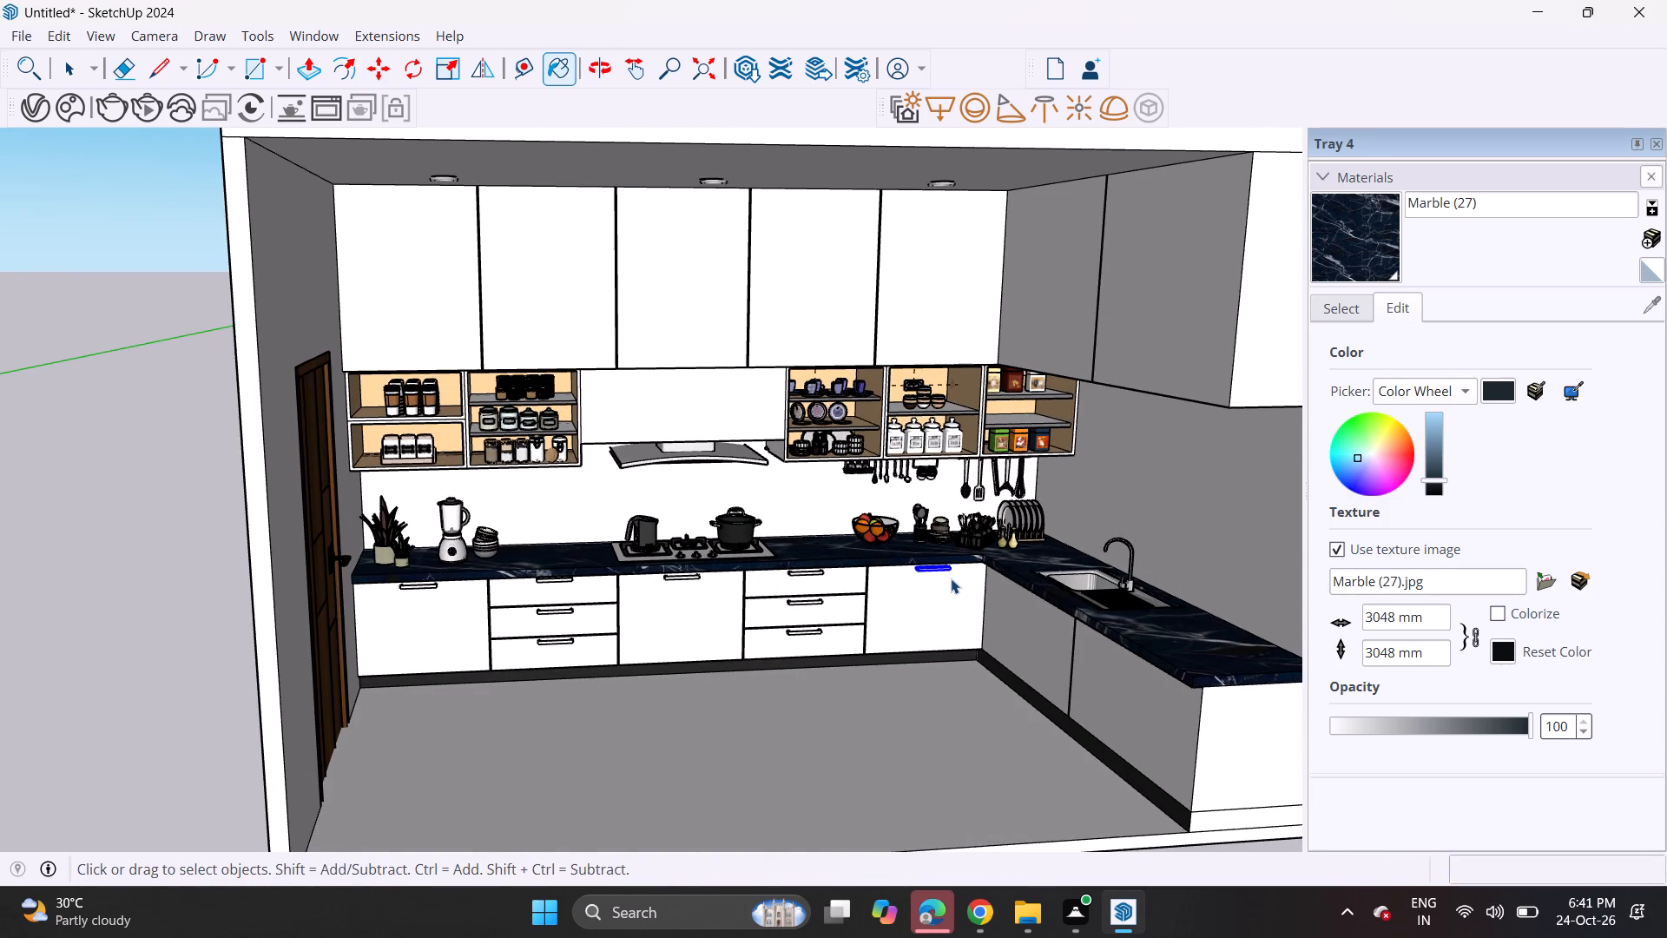
key("m")
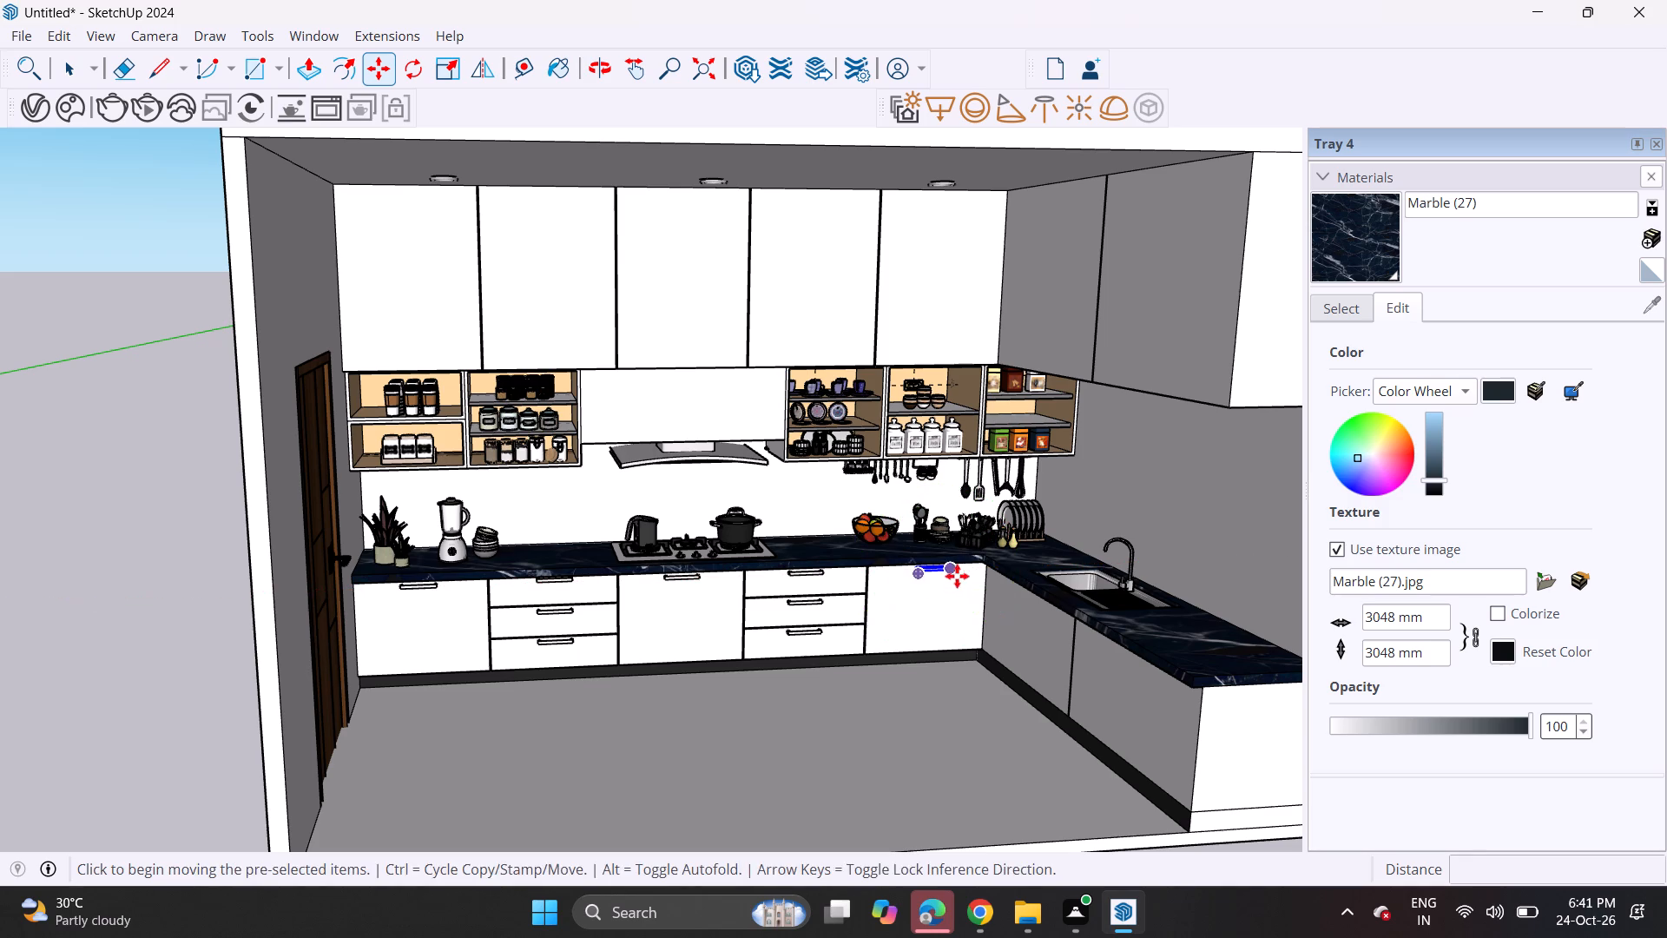
left_click(957, 574)
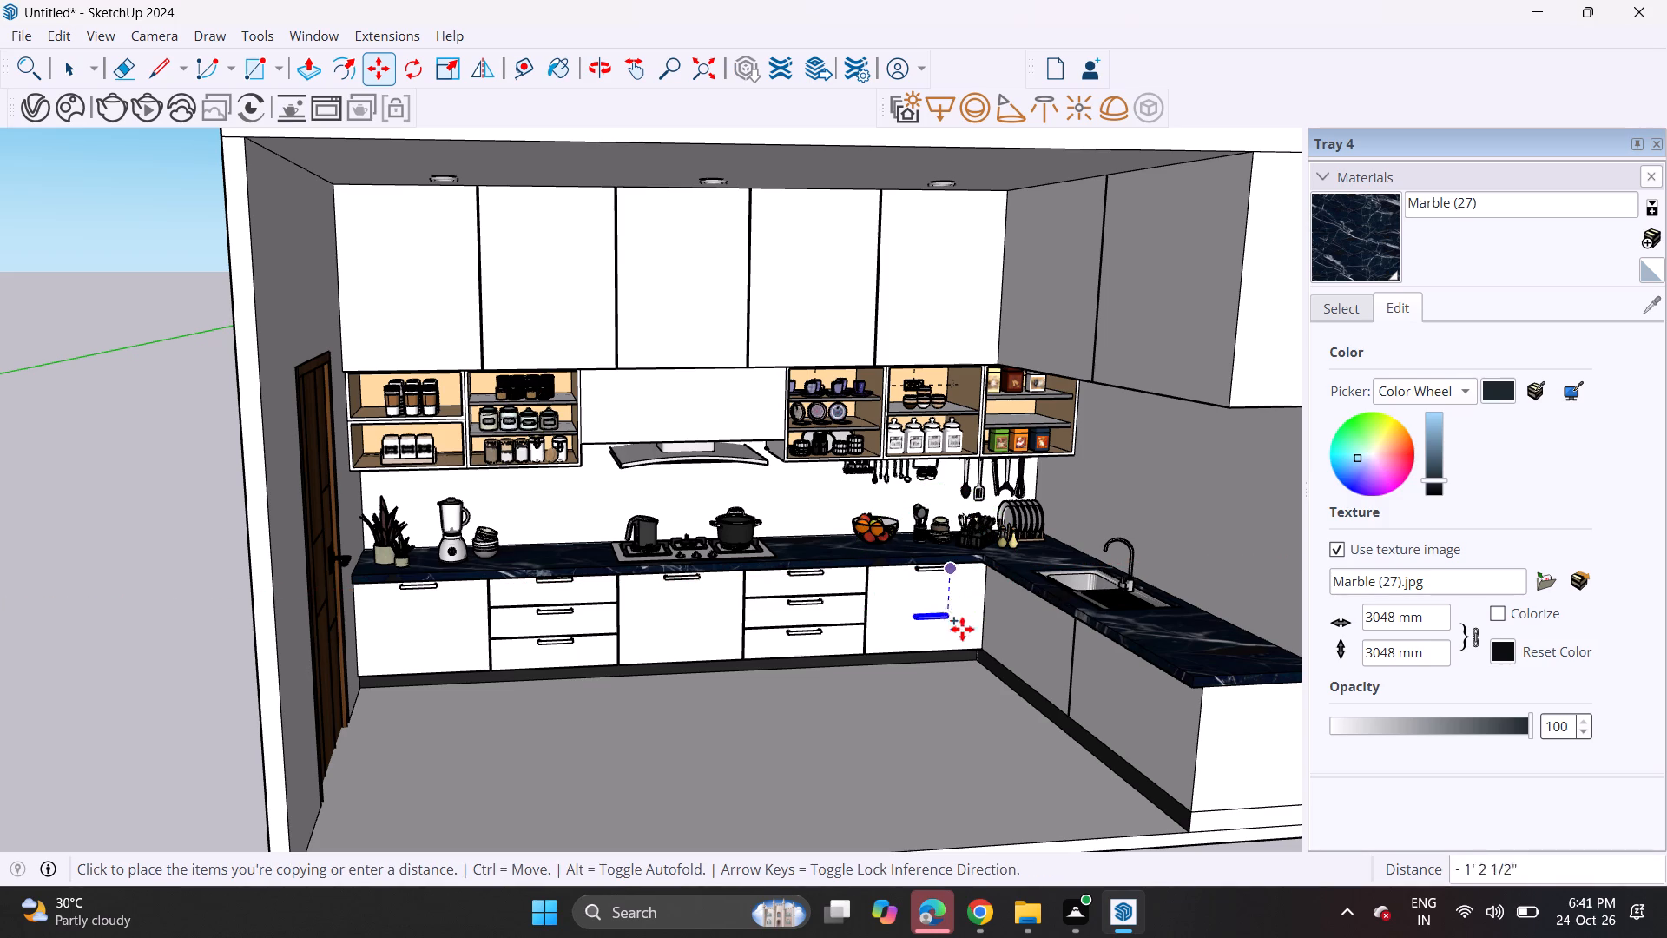
left_click(896, 733)
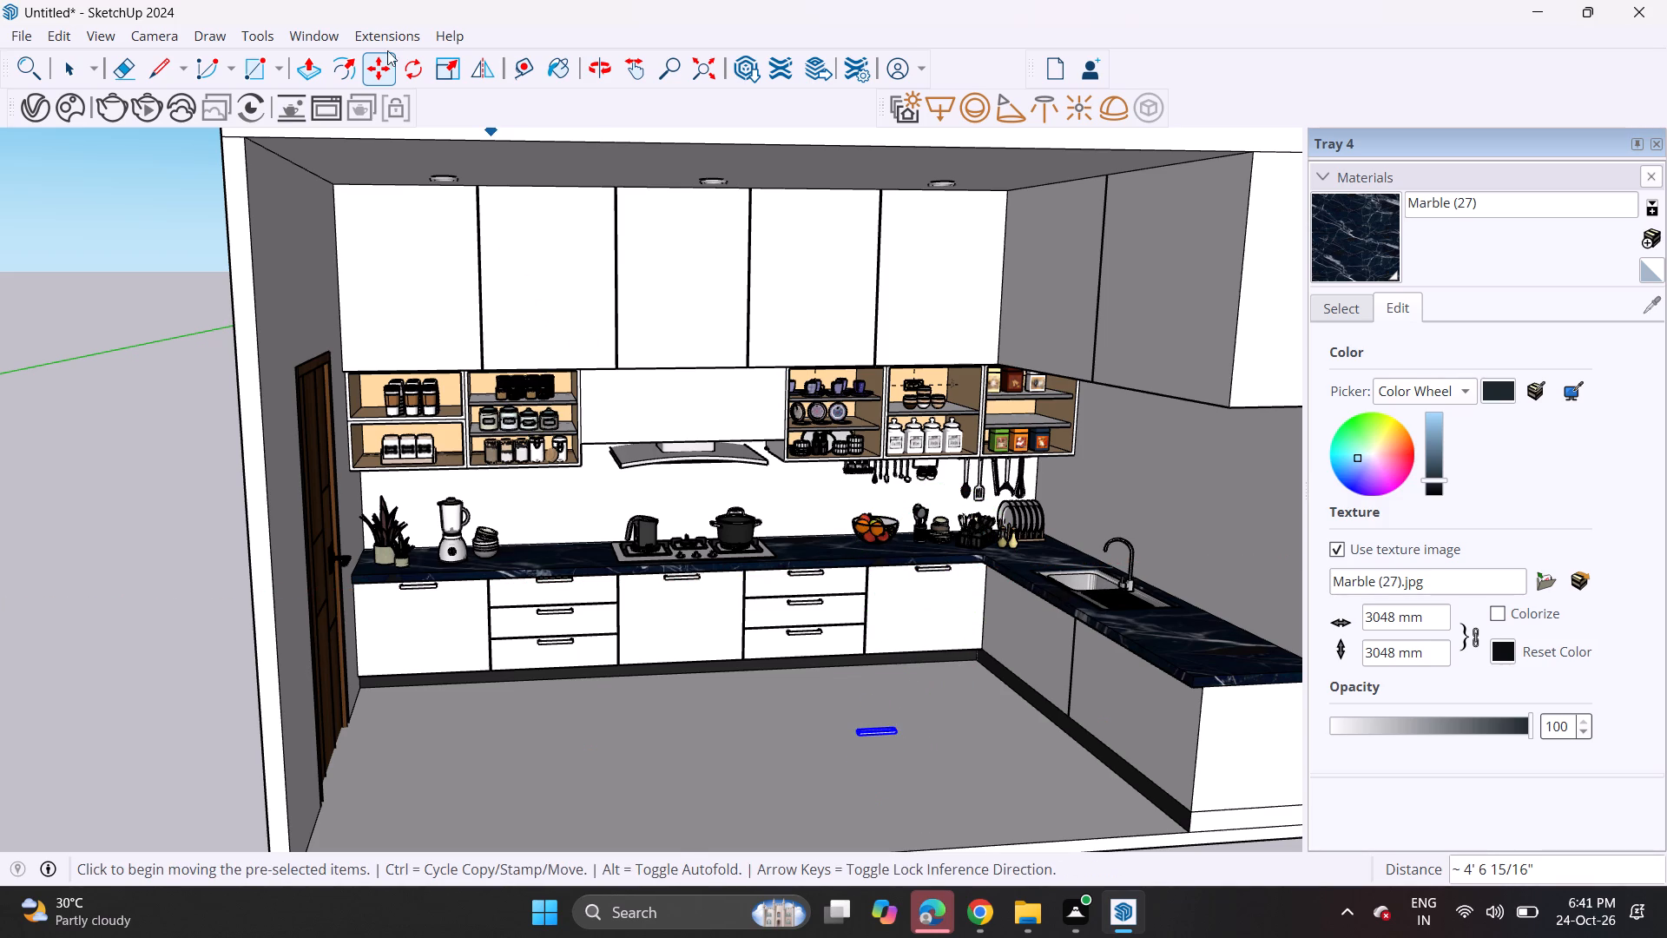
Rotate the copied handle a quarter turn in the floor plane to align with the sink-side cabinets.
left_click(412, 80)
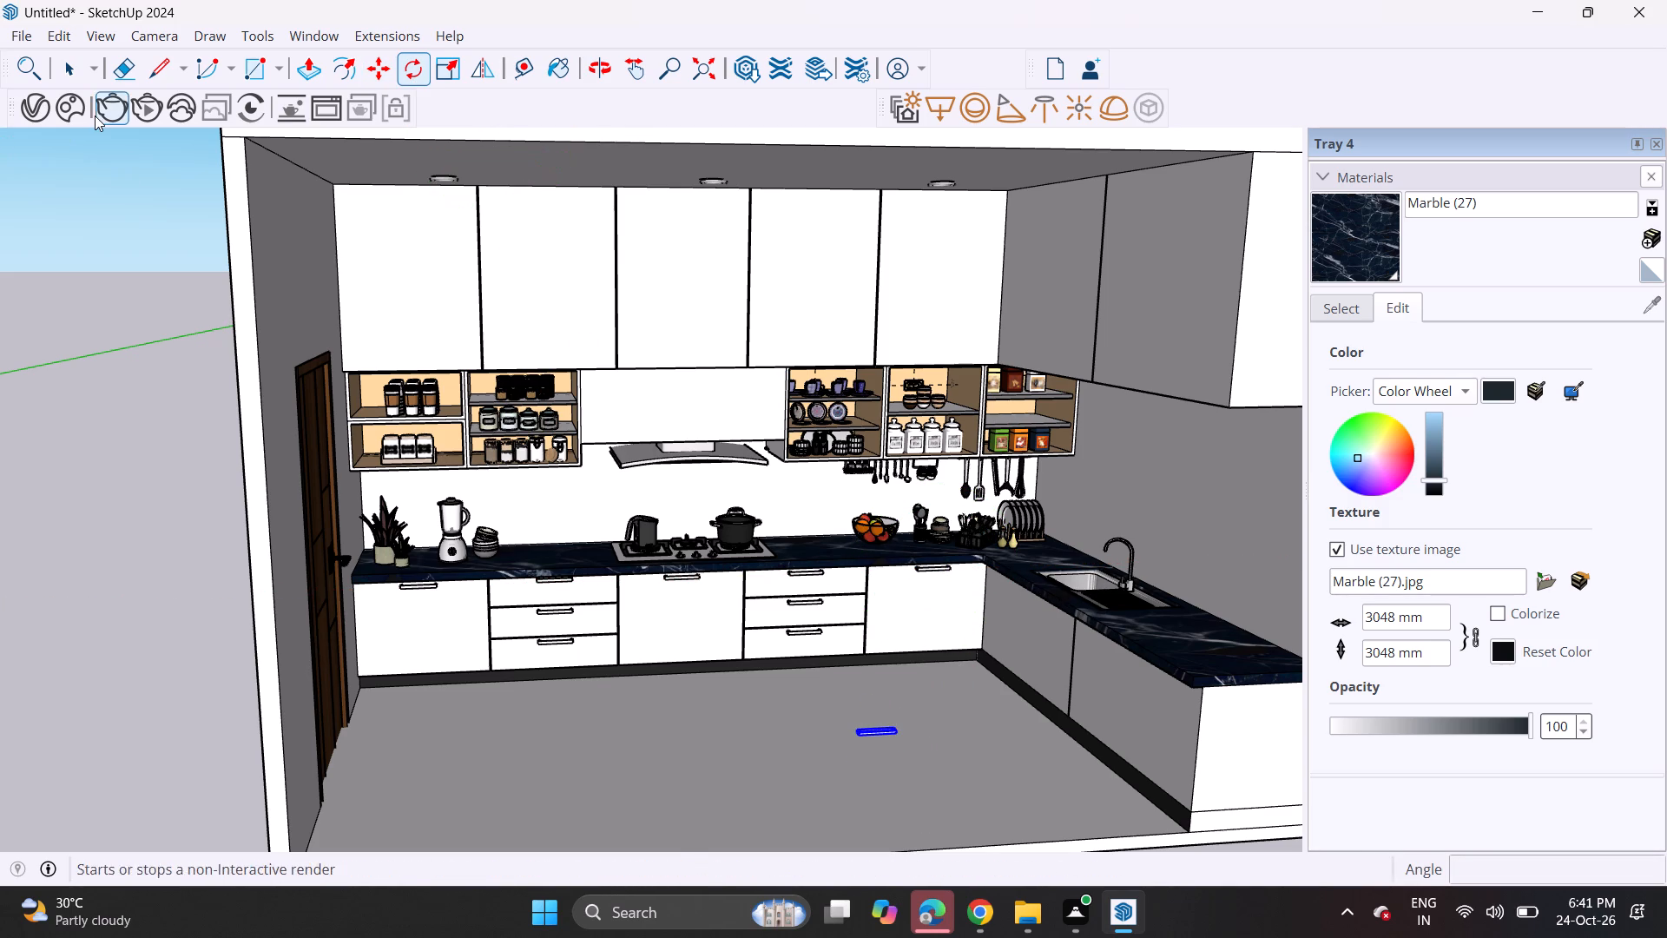
left_click(636, 778)
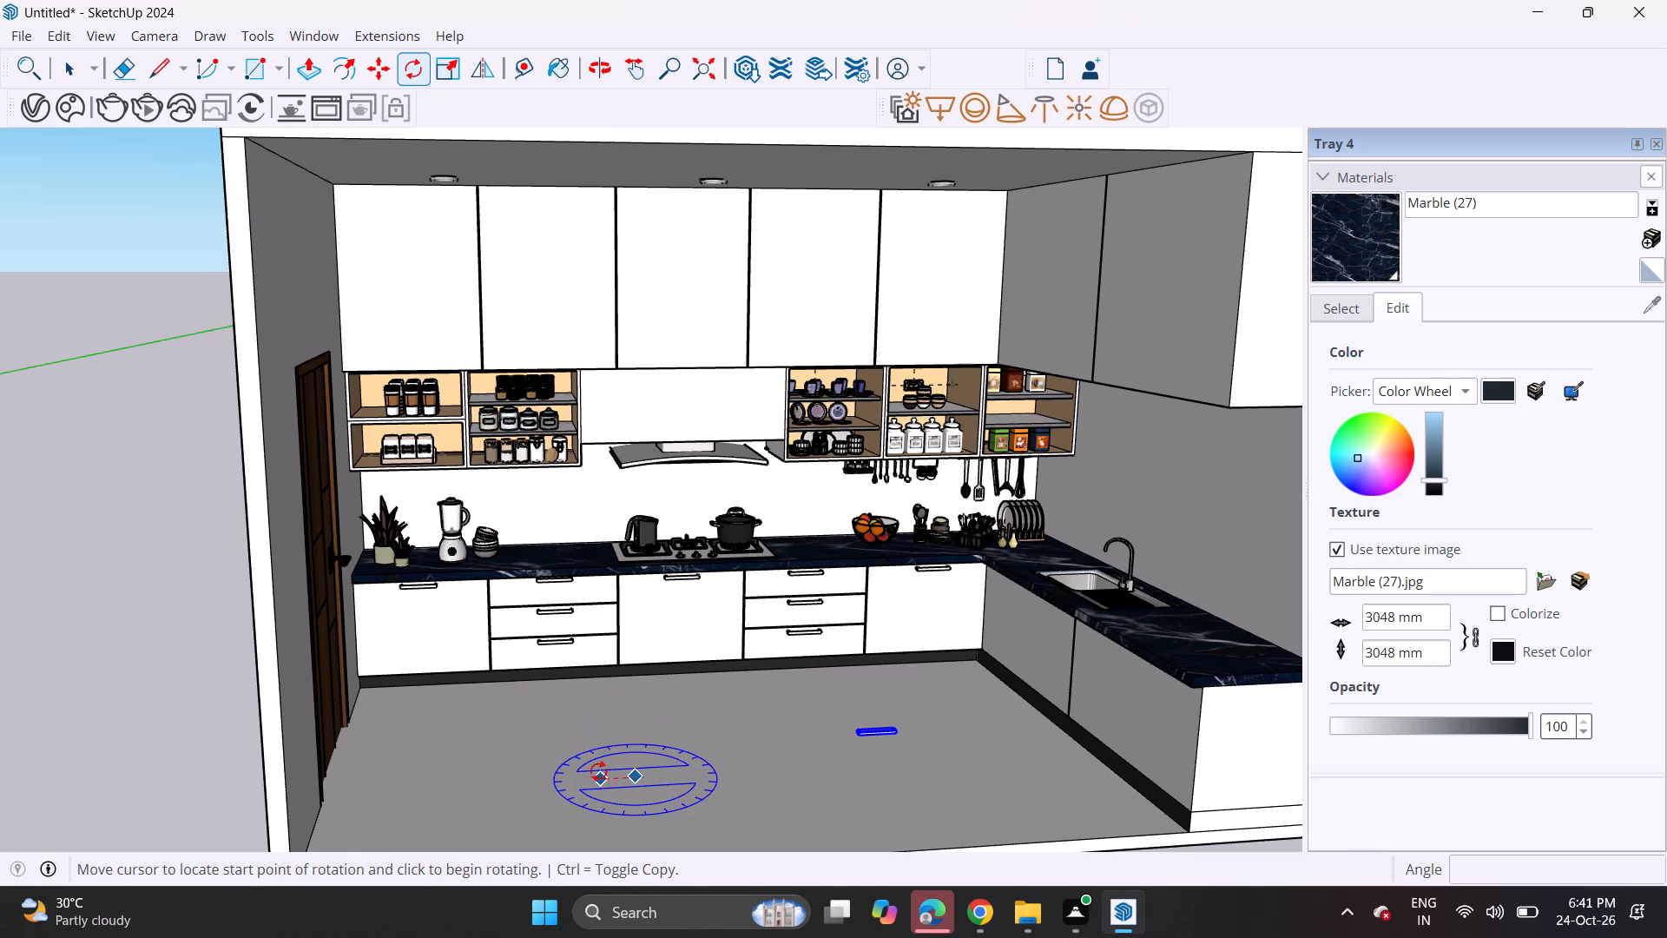
left_click(521, 782)
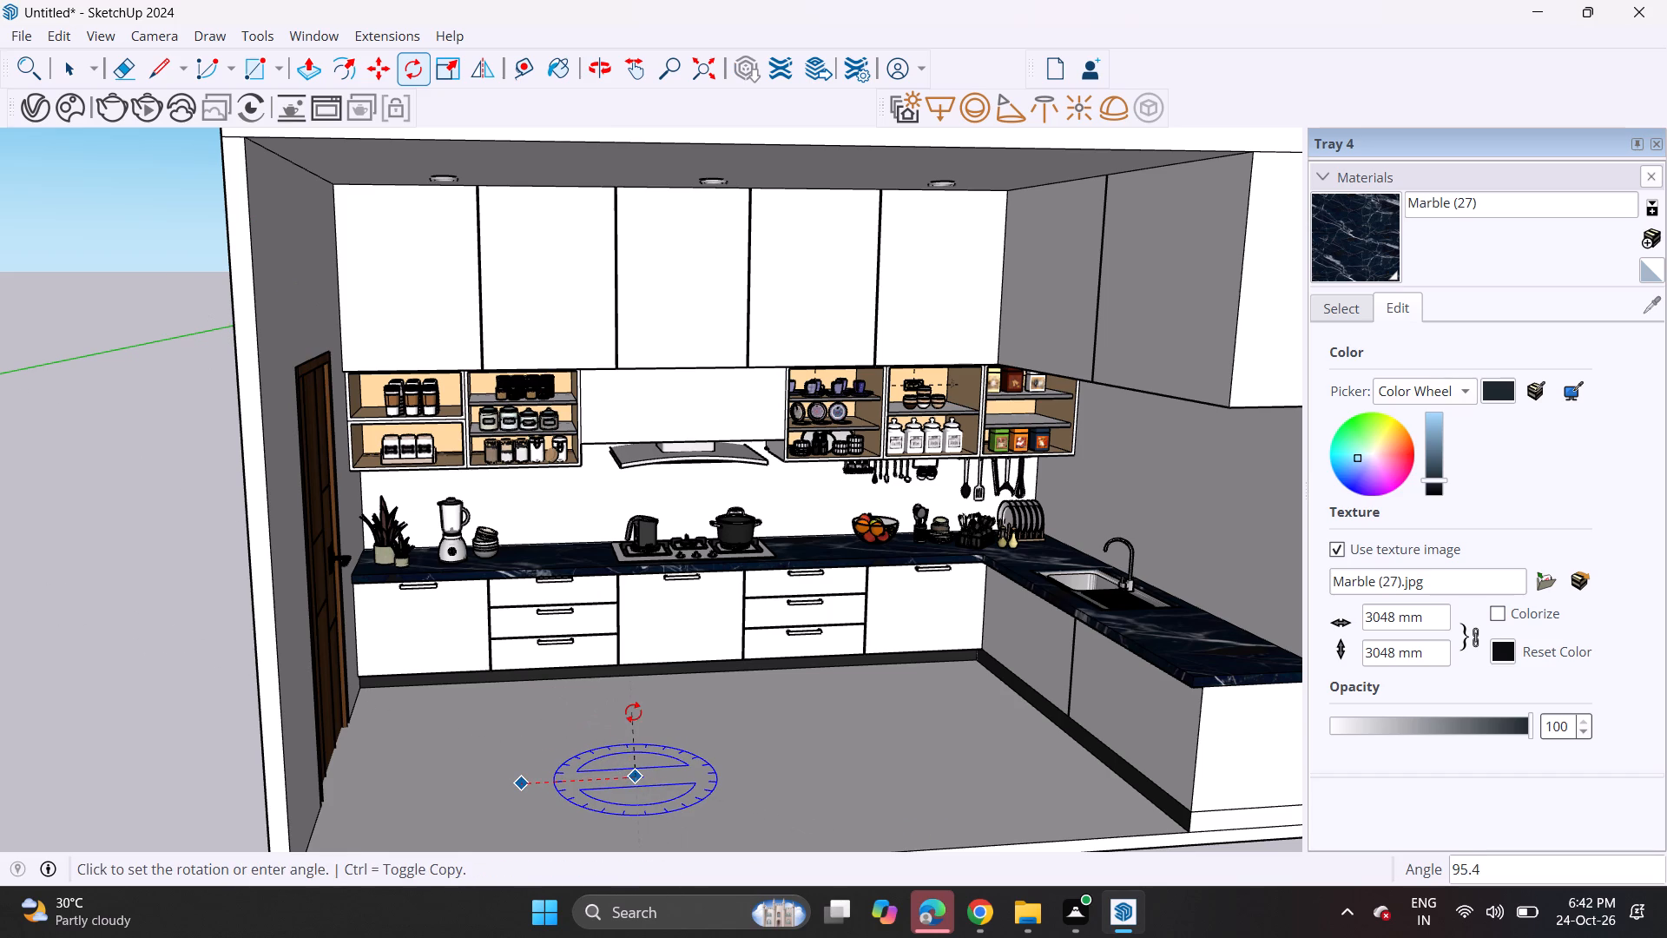
left_click(617, 704)
scroll(615, 724, "down", 1)
scroll(615, 725, "up", 1)
scroll(614, 730, "down", 7)
scroll(628, 784, "up", 1)
scroll(628, 784, "down", 2)
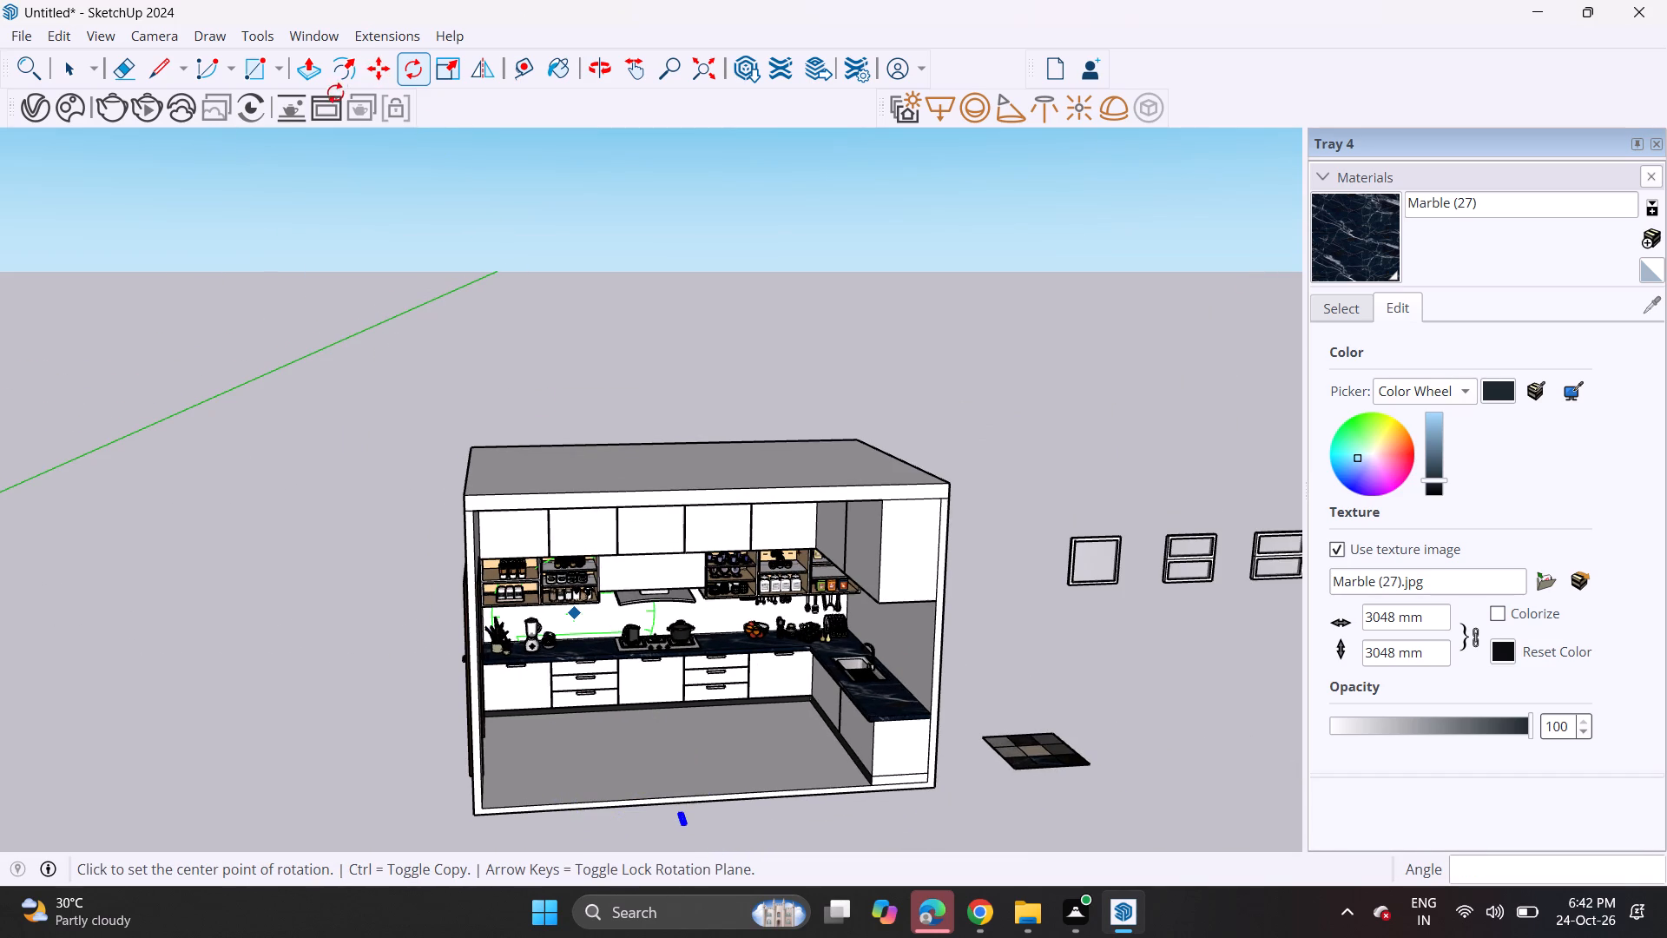
Move the rotated handle from the floor onto the sink-side base cabinet front nearest the corner, just below the countertop.
left_click(378, 69)
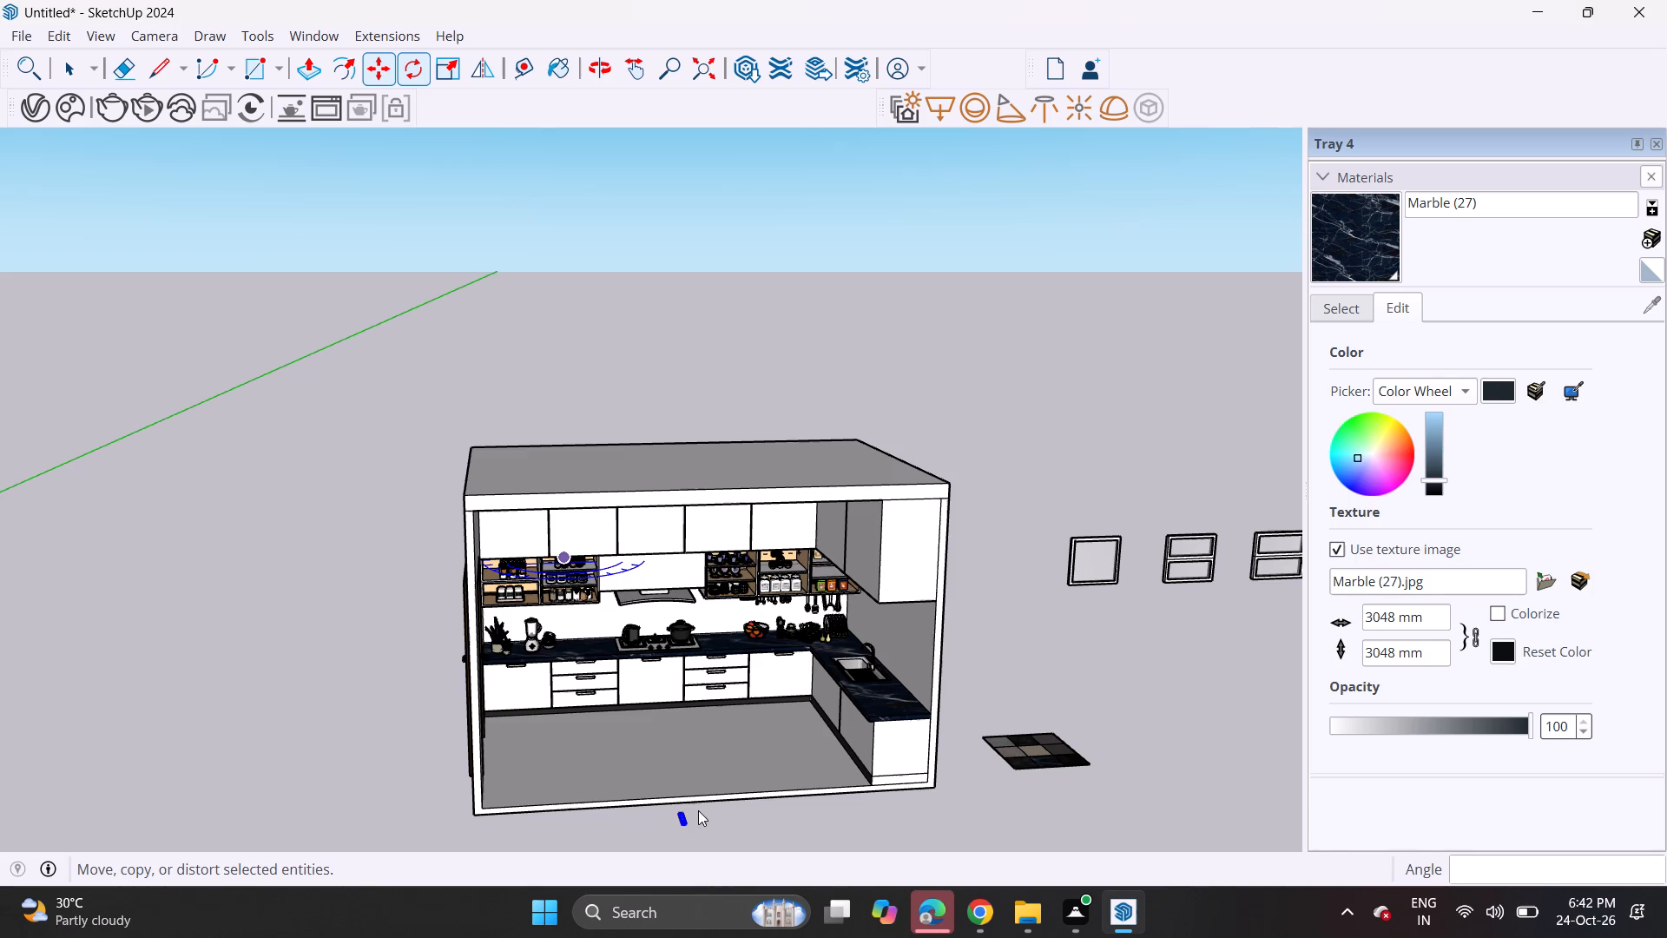
middle_click_drag(698, 810, 642, 702)
left_click(410, 293)
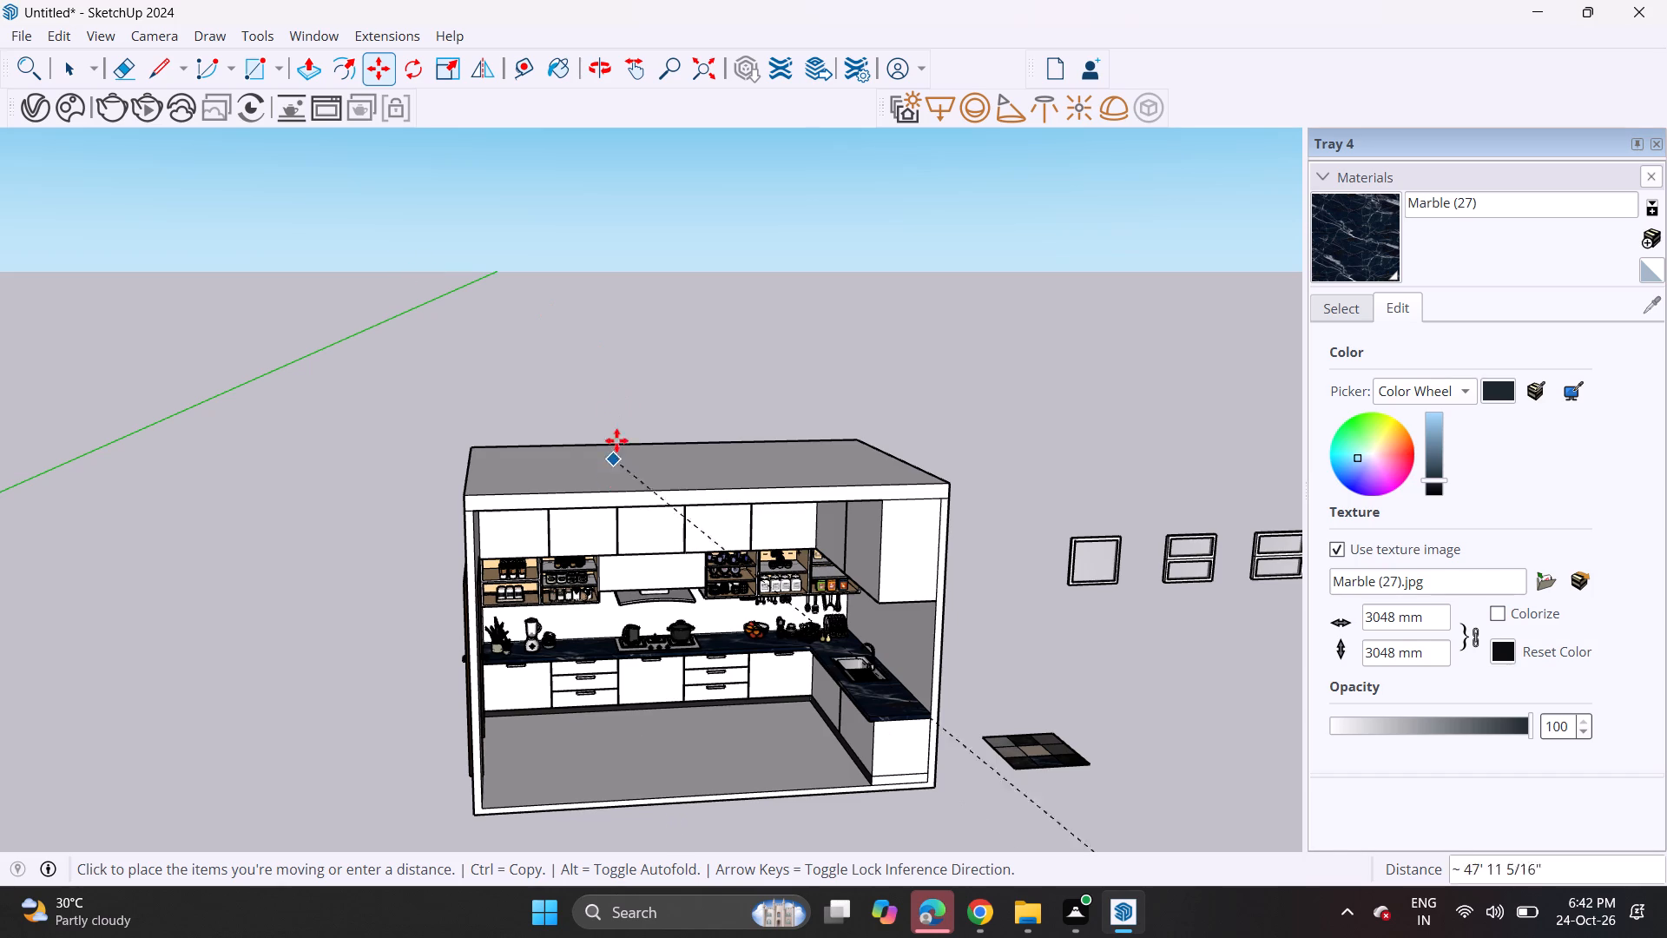
key("Escape")
scroll(674, 694, "up", 4)
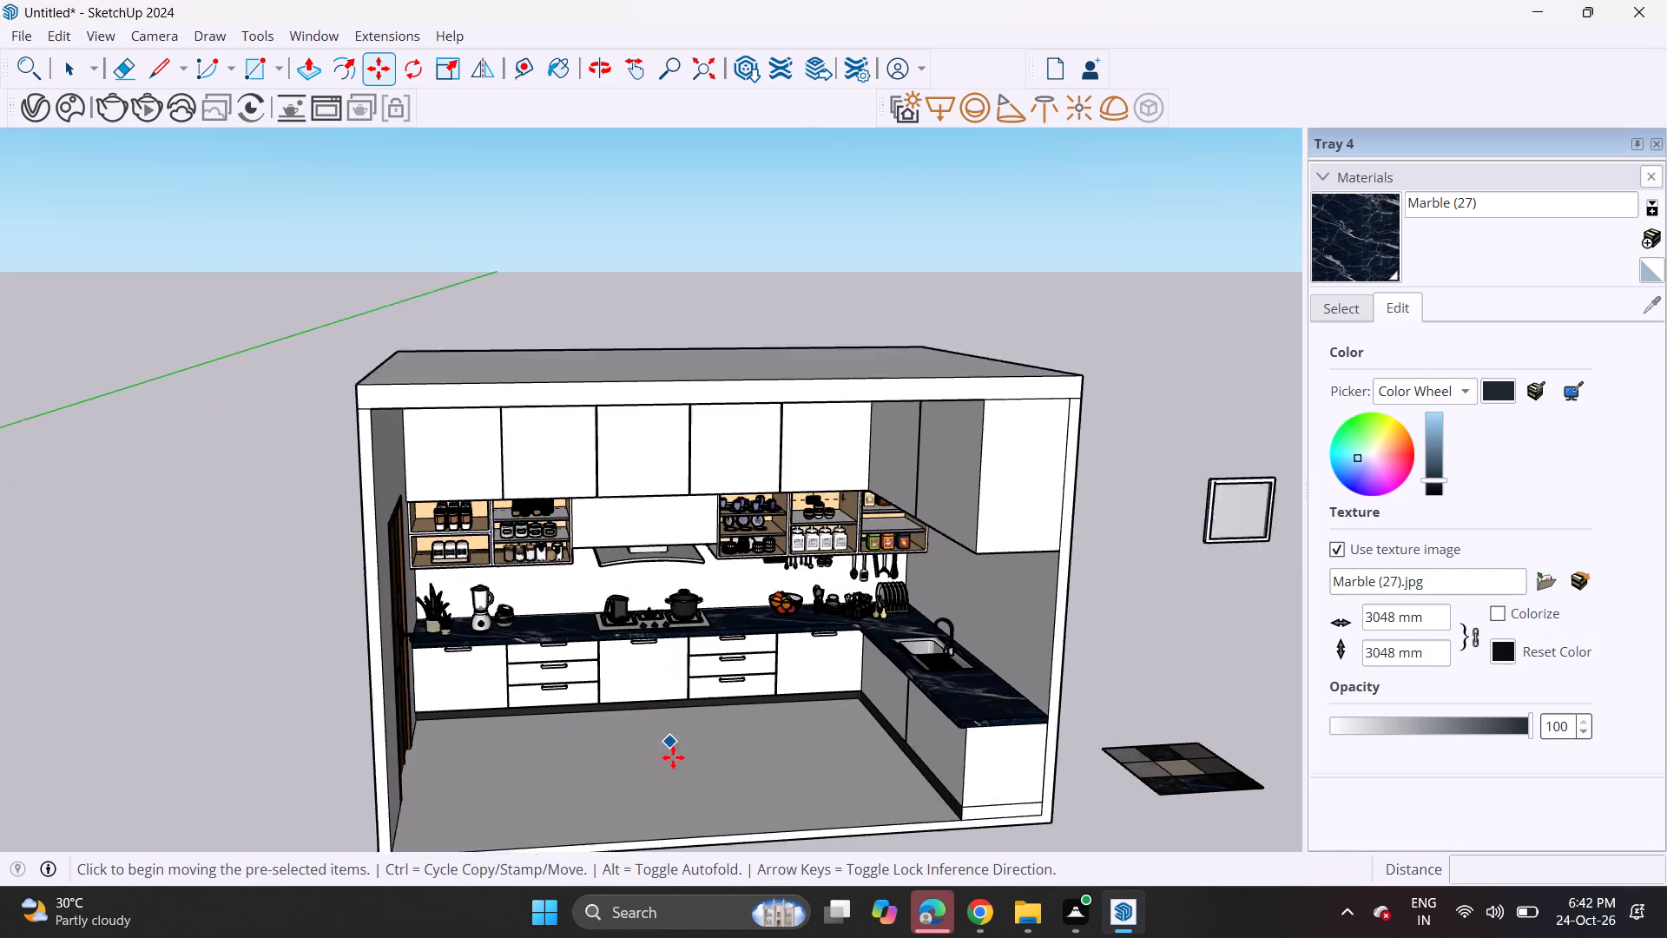
middle_click_drag(646, 674, 598, 447, "shift")
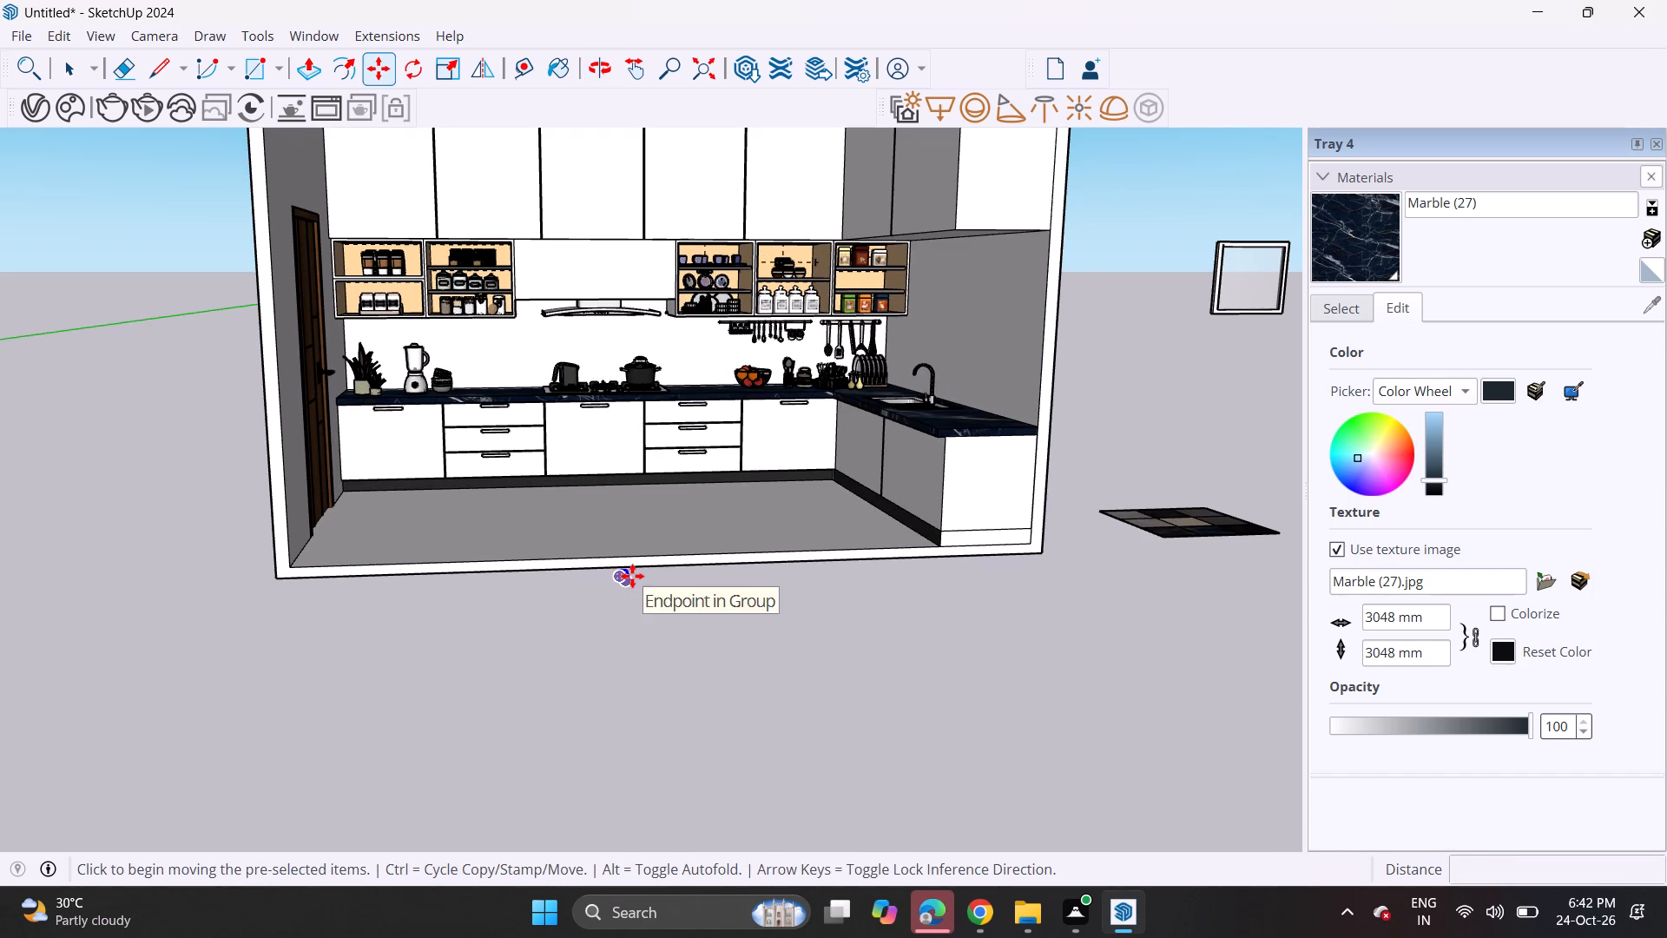
left_click(642, 582)
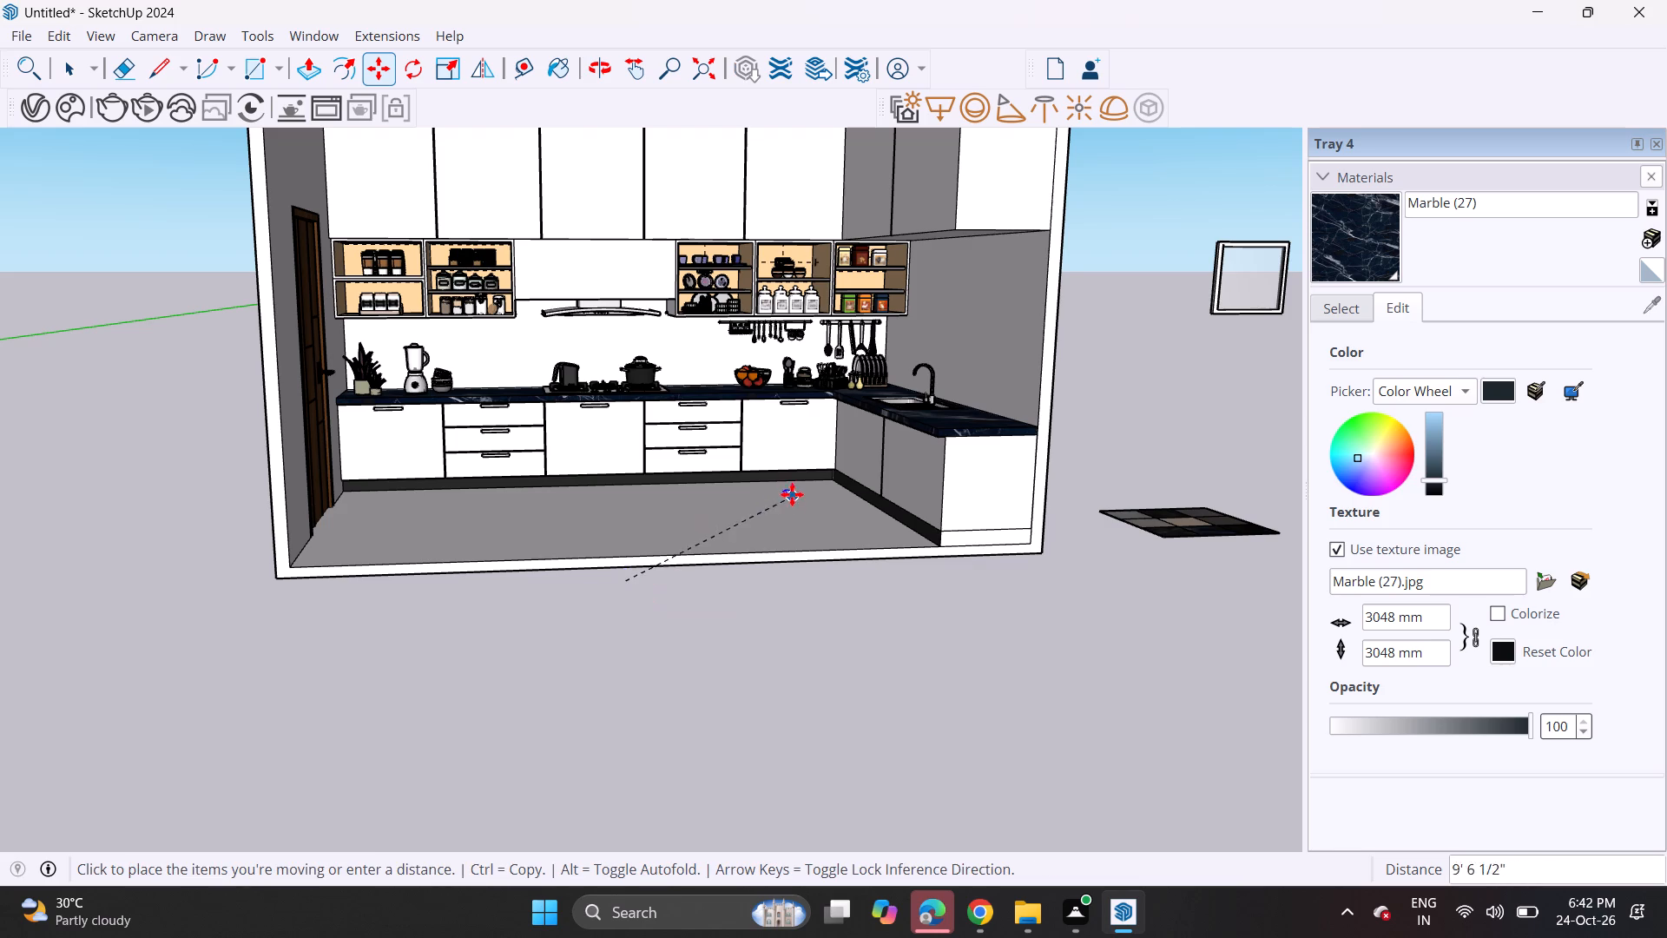
scroll(807, 431, "up", 9)
scroll(888, 409, "up", 3)
scroll(888, 410, "down", 1)
scroll(888, 413, "up", 1)
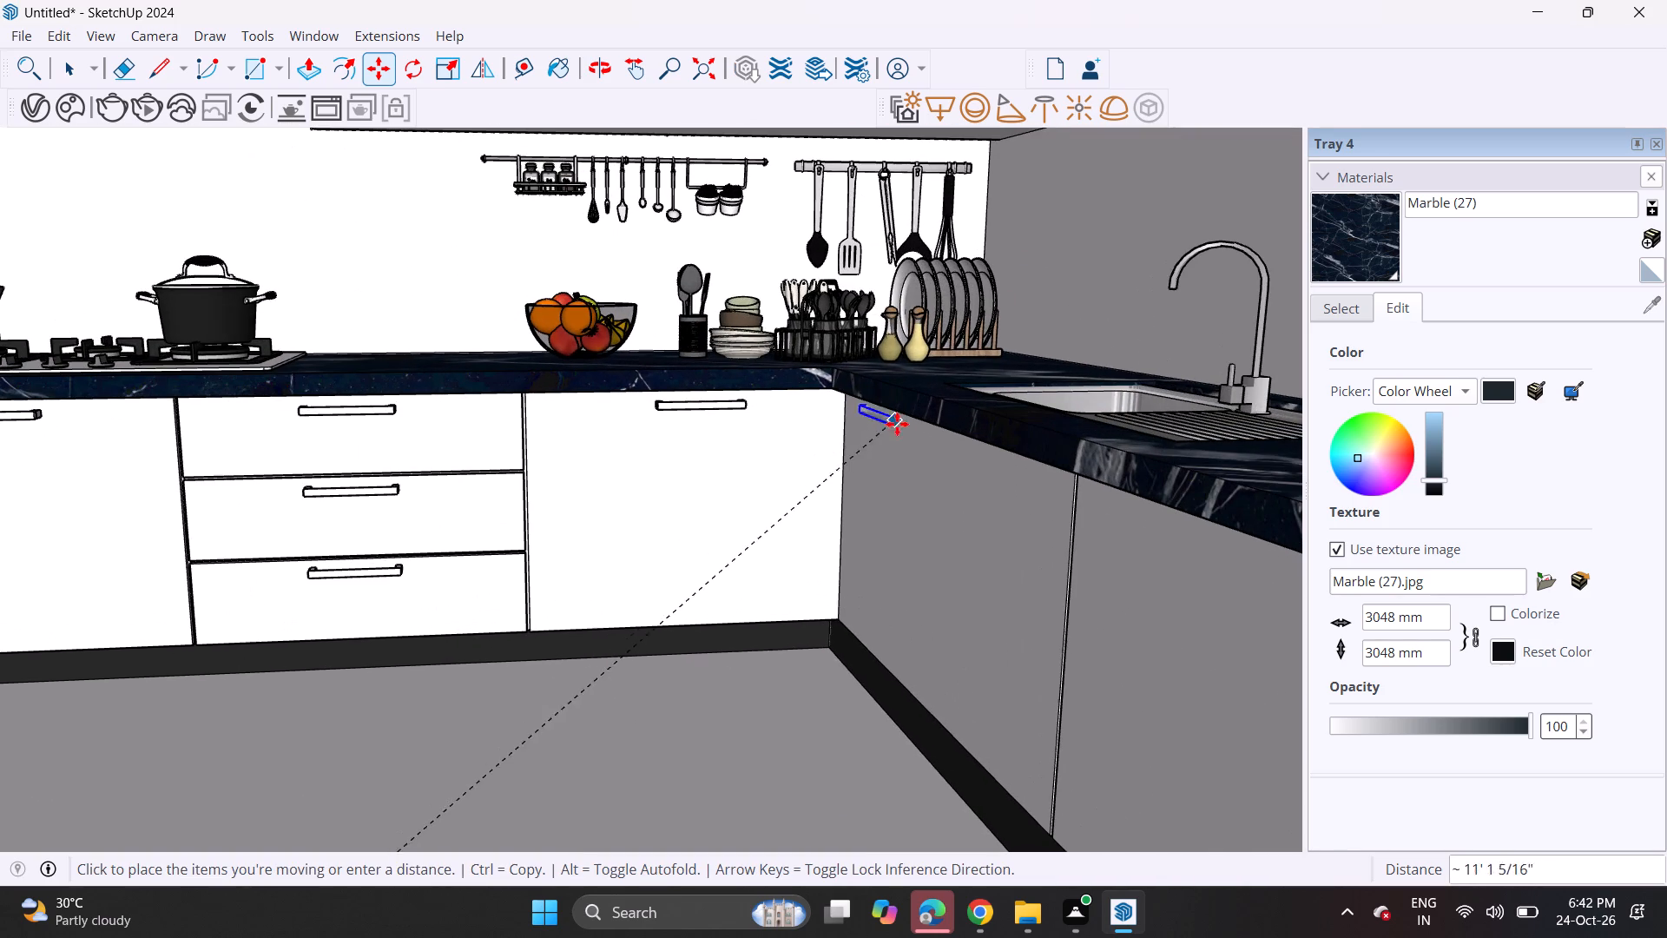
left_click(959, 446)
Shift the handle about 1 1/16" outward from the sink-side cabinet front.
middle_click_drag(959, 474, 1155, 478)
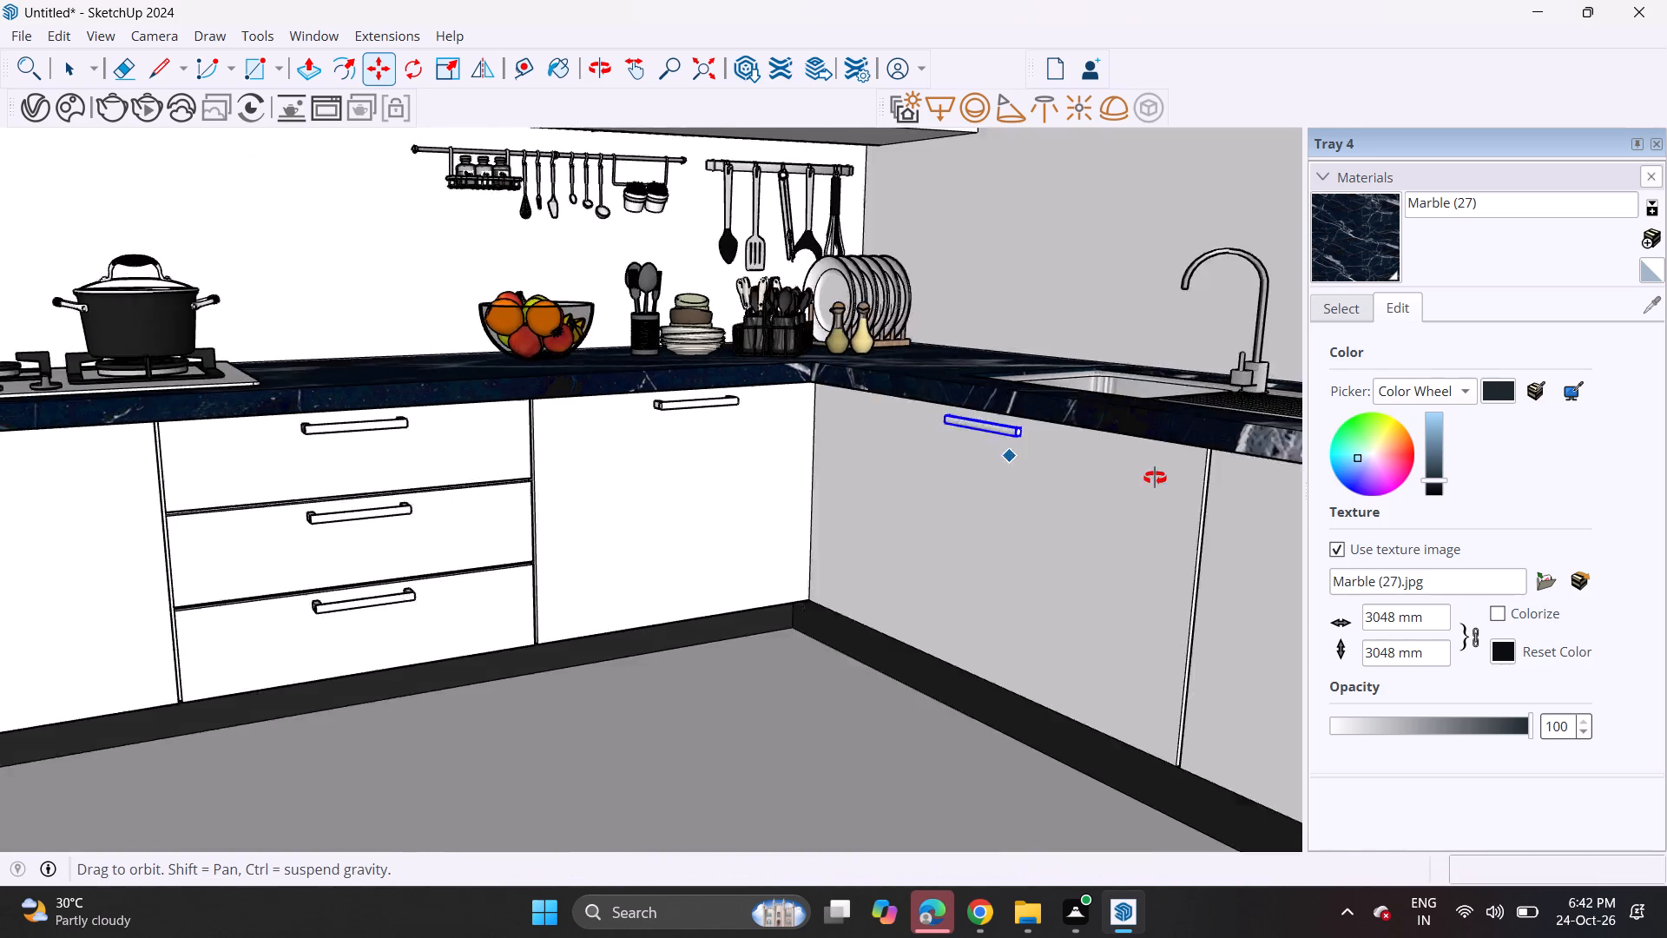
middle_click_drag(1155, 478, 852, 425)
scroll(889, 400, "up", 8)
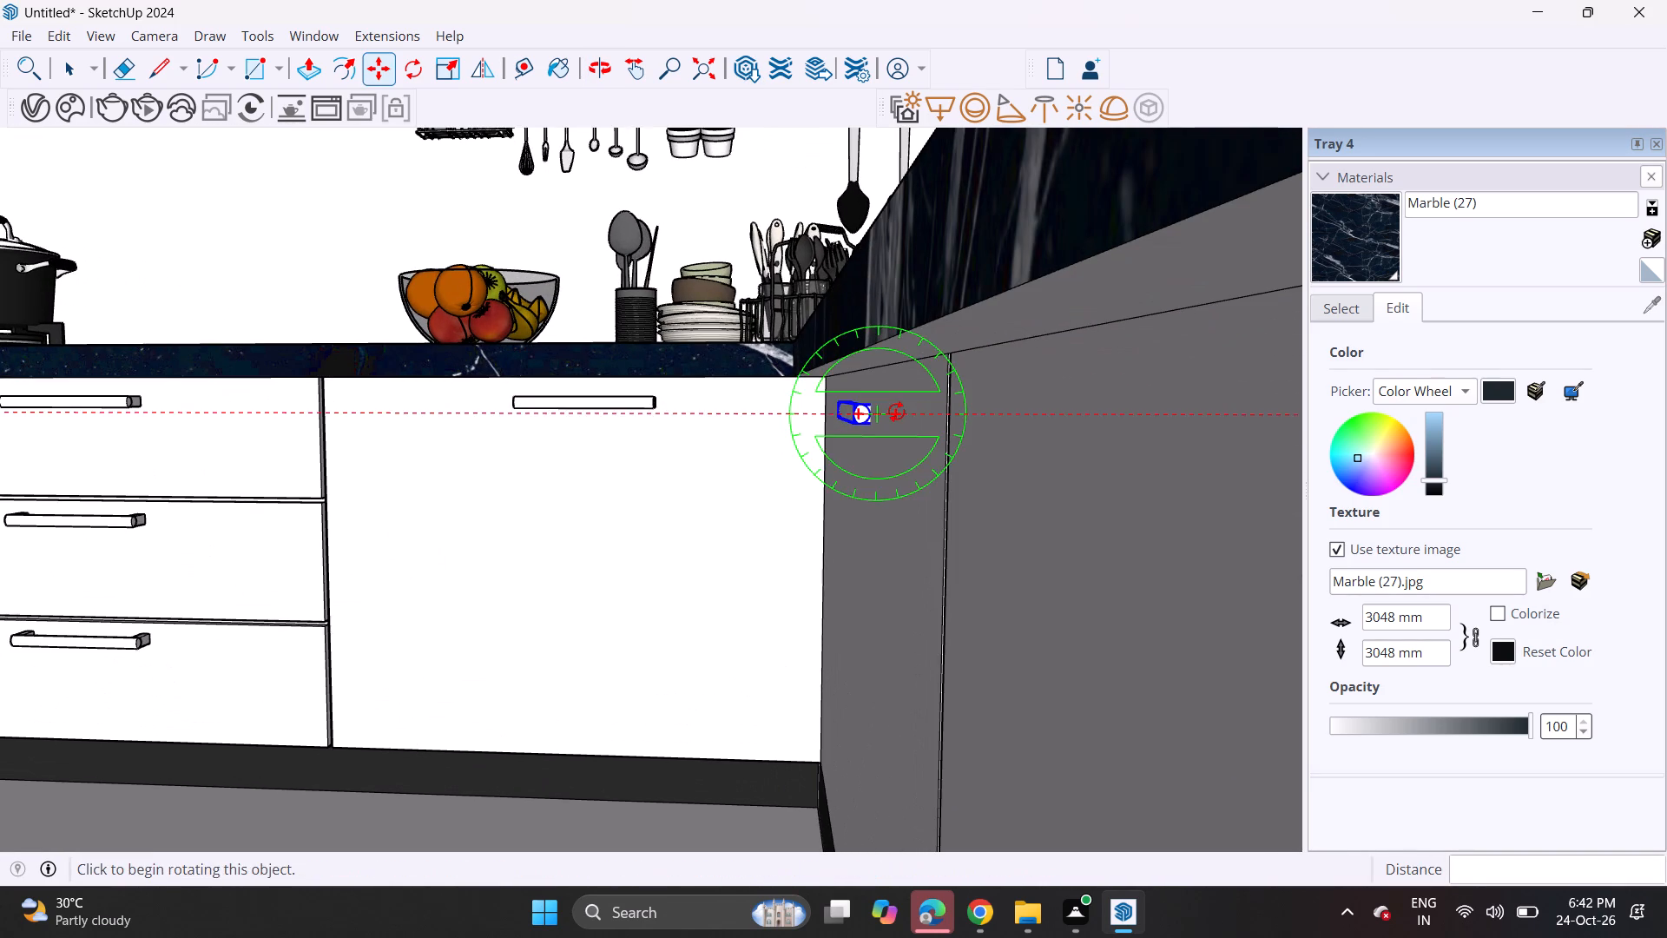
left_click(889, 400)
left_click(866, 407)
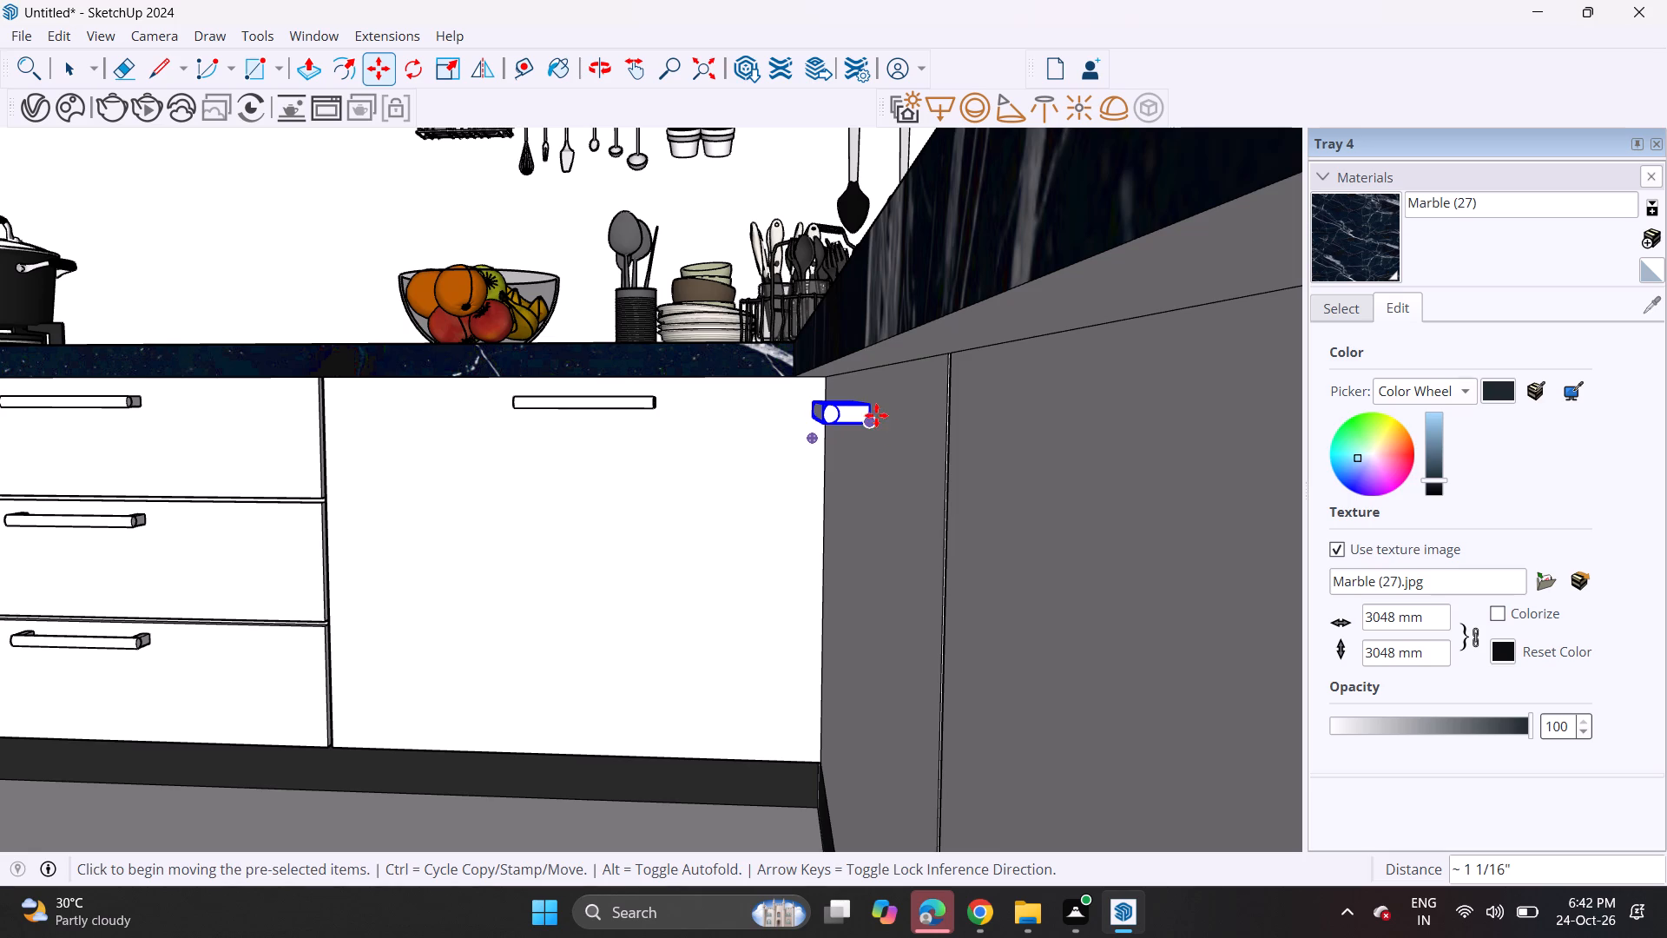
Copy the handle along the green axis onto the adjoining sink-side base cabinet front, near its top edge.
left_click(874, 406)
scroll(777, 446, "down", 3)
scroll(776, 446, "up", 1)
scroll(776, 446, "down", 2)
middle_click_drag(758, 455, 1130, 504)
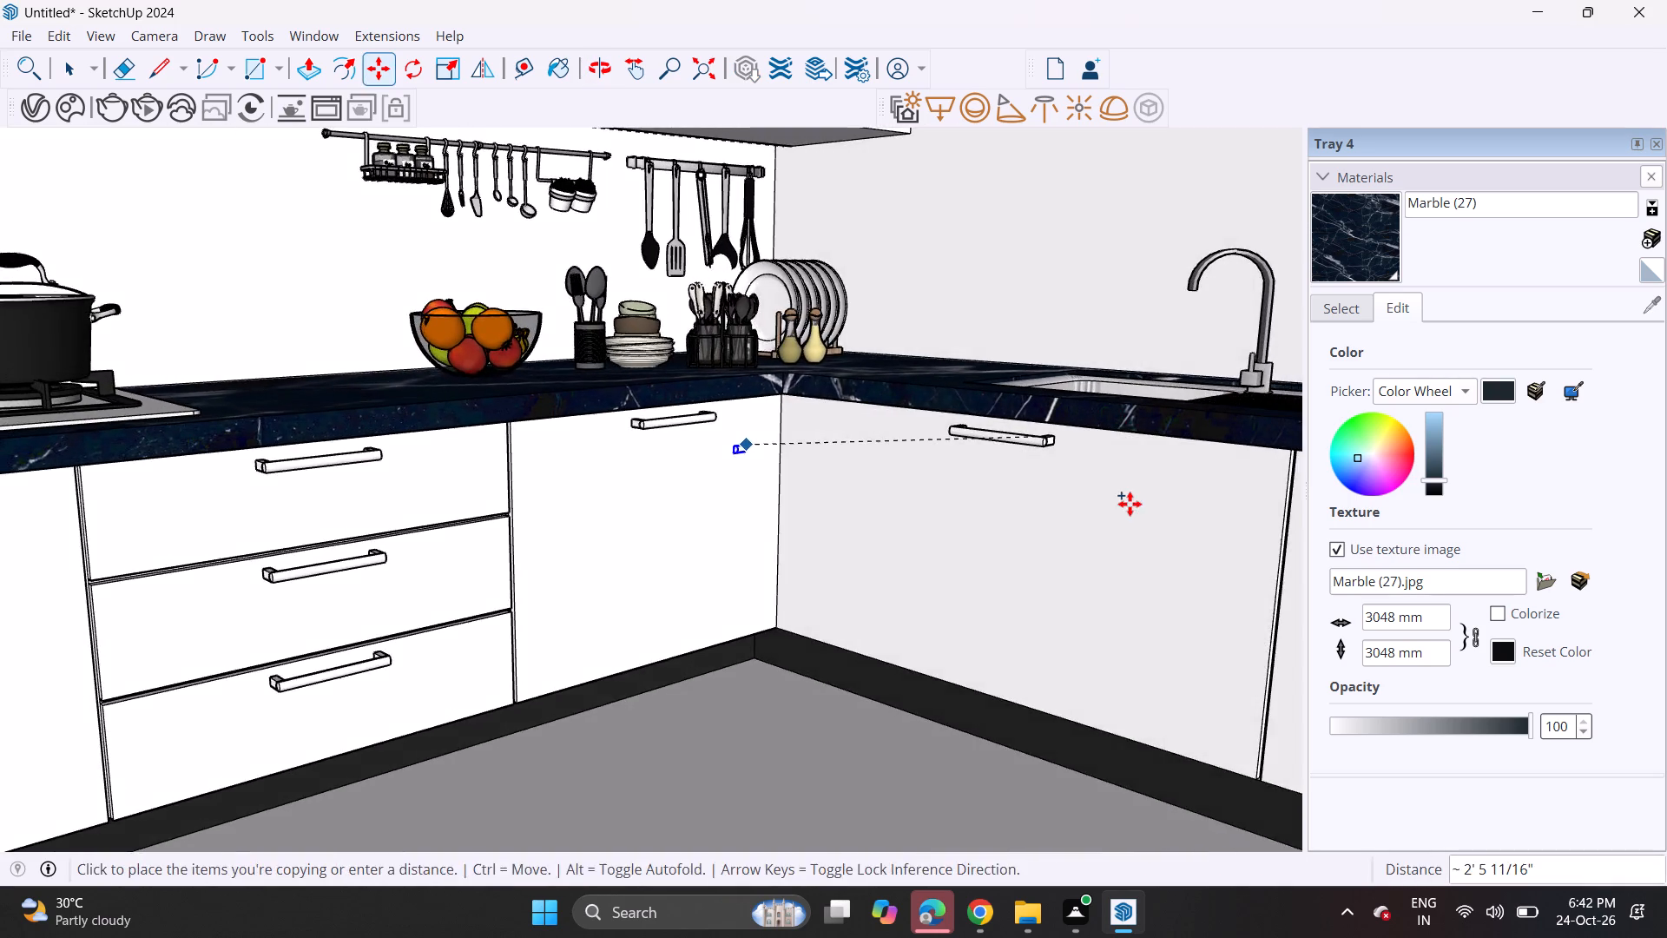
middle_click_drag(1105, 501, 498, 448, "shift")
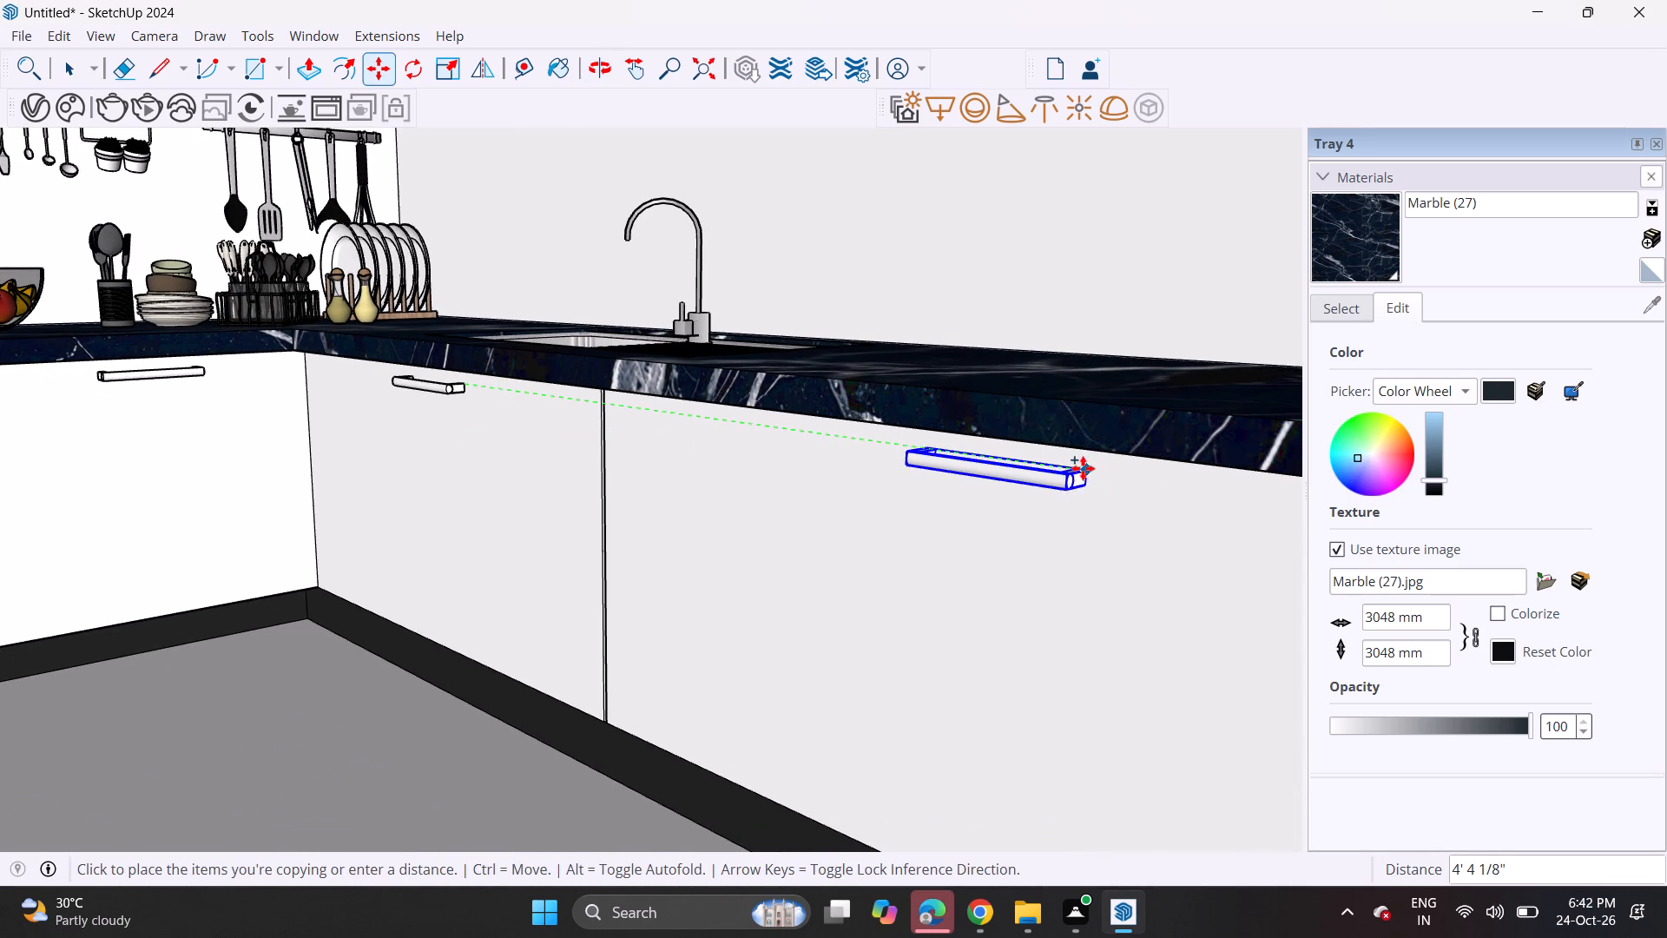
left_click(956, 447)
Copy that handle about 5' 3 5/8" up onto the outer overhead cabinet door above the sink counter.
scroll(970, 483, "down", 4)
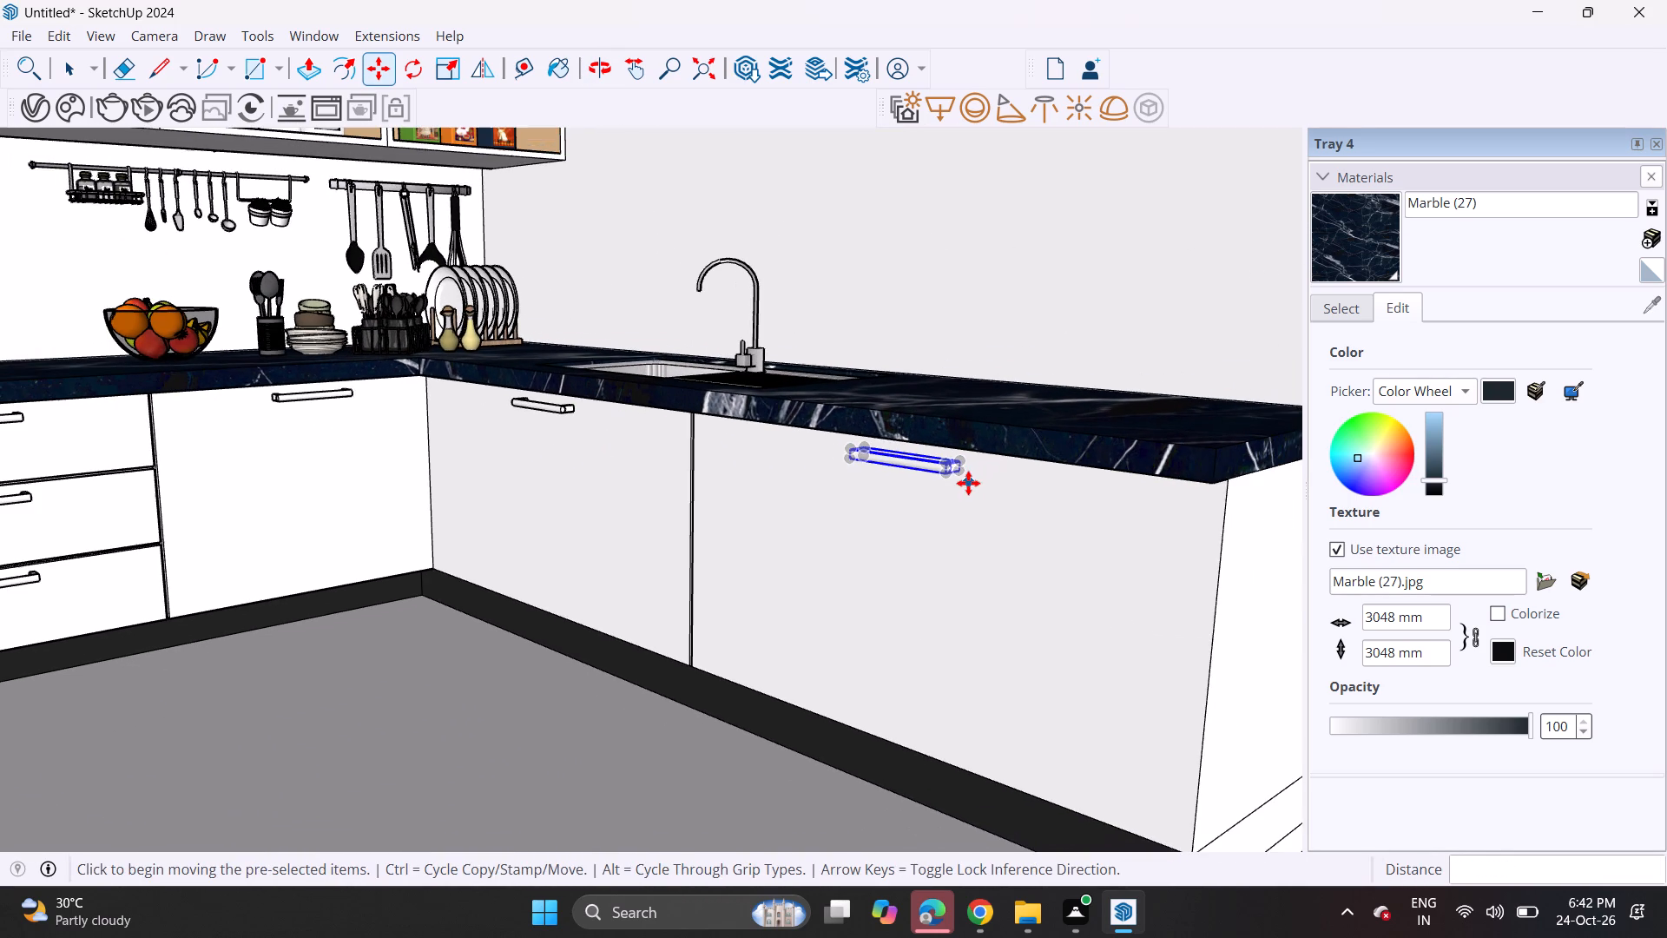
left_click(962, 465)
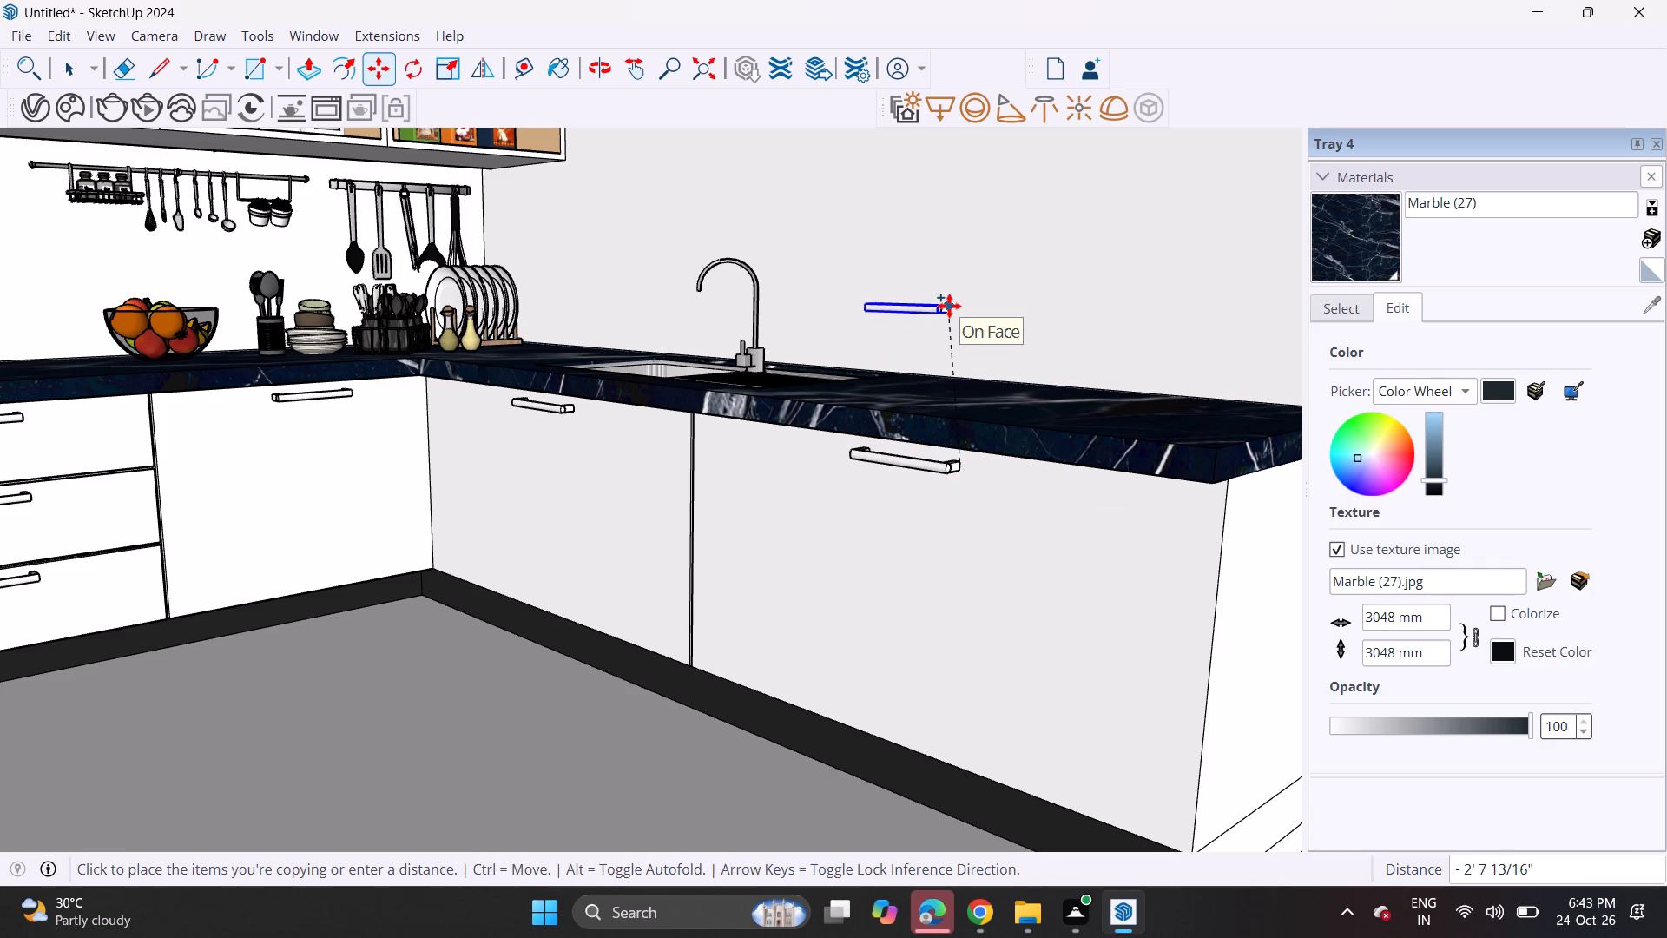
scroll(940, 306, "down", 6)
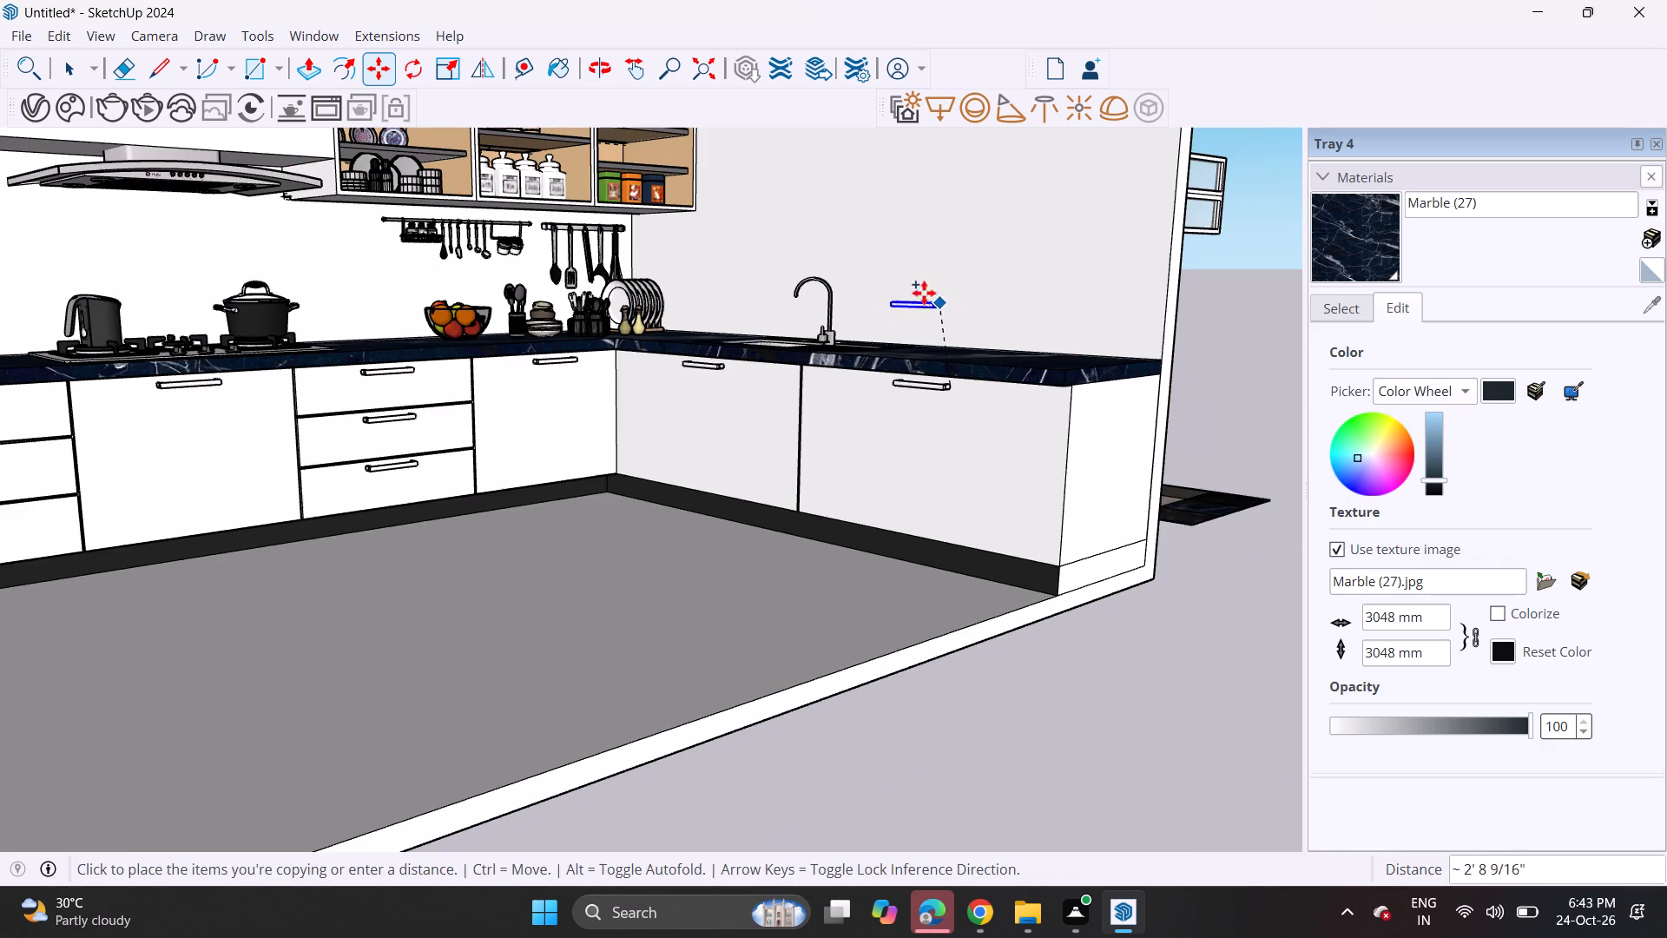
scroll(883, 219, "up", 1)
middle_click_drag(883, 221, 815, 674, "shift")
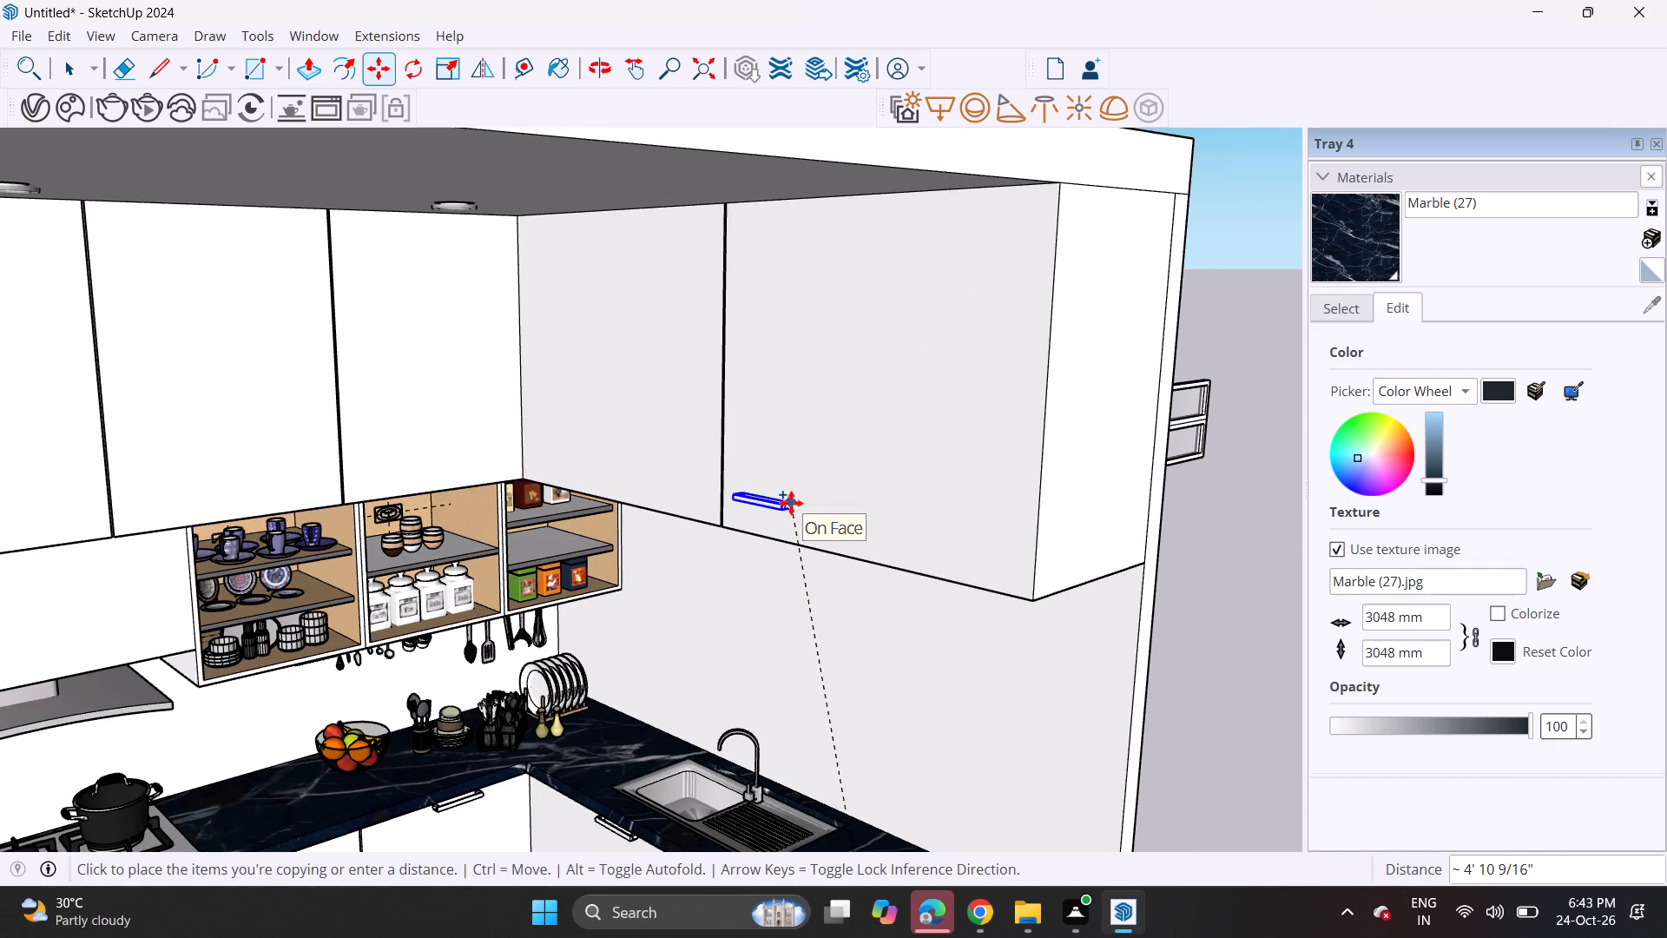
left_click(798, 461)
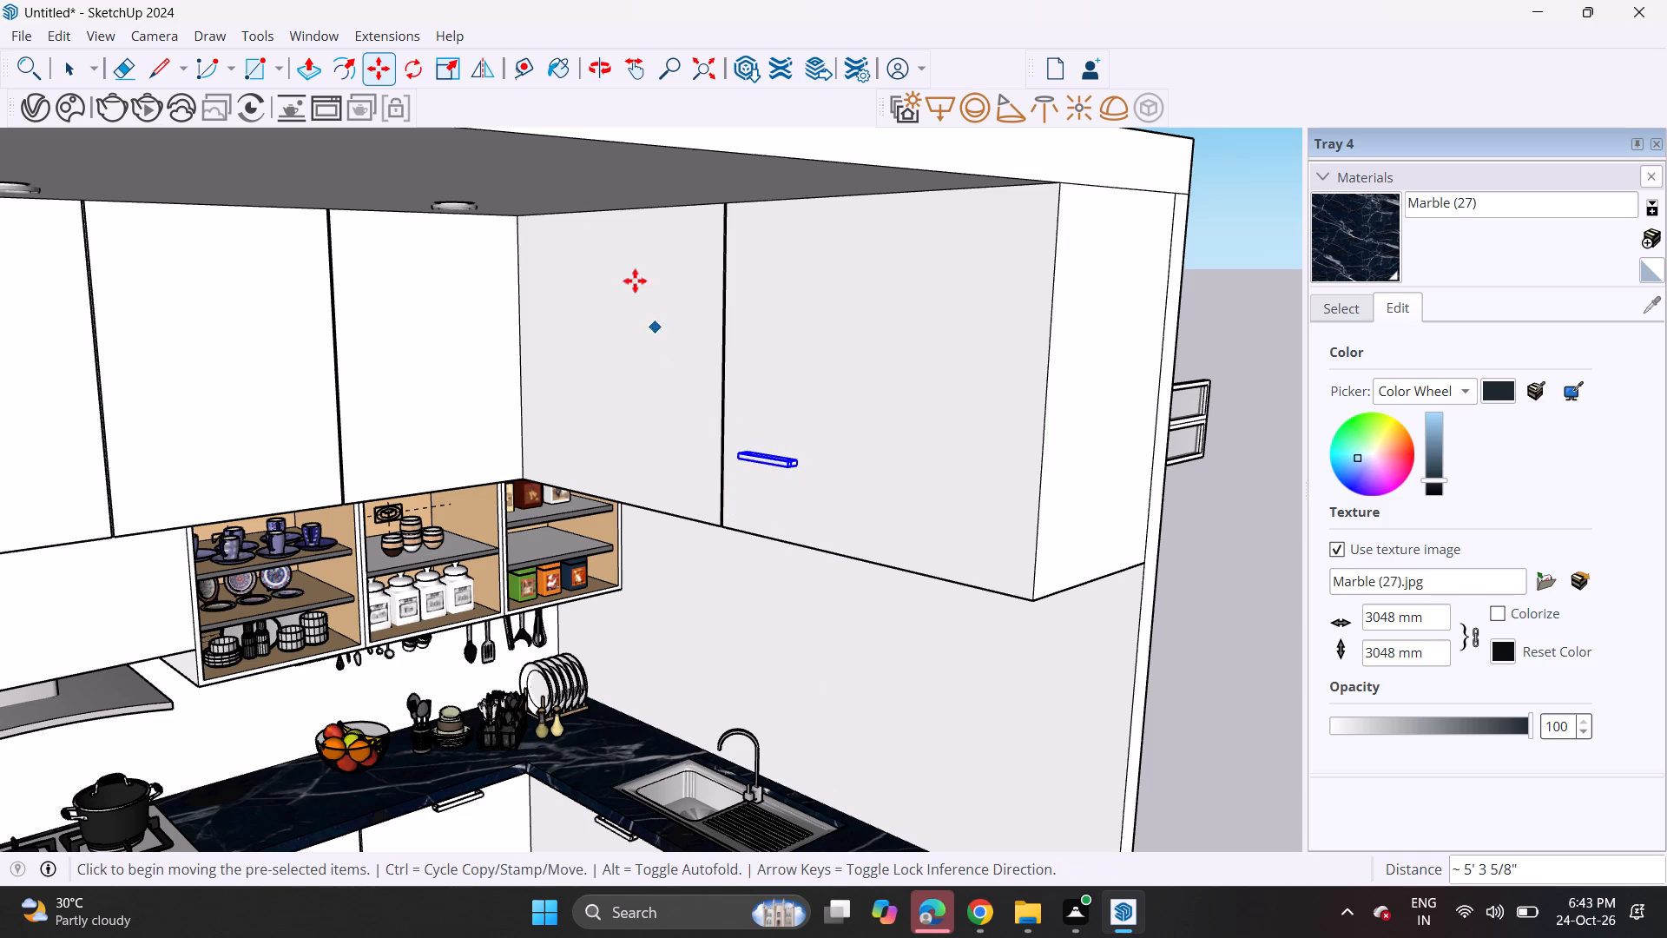
Rotate the overhead cabinet's handle 90° in the plane of the door so it stands vertical.
left_click(405, 65)
left_click(839, 318)
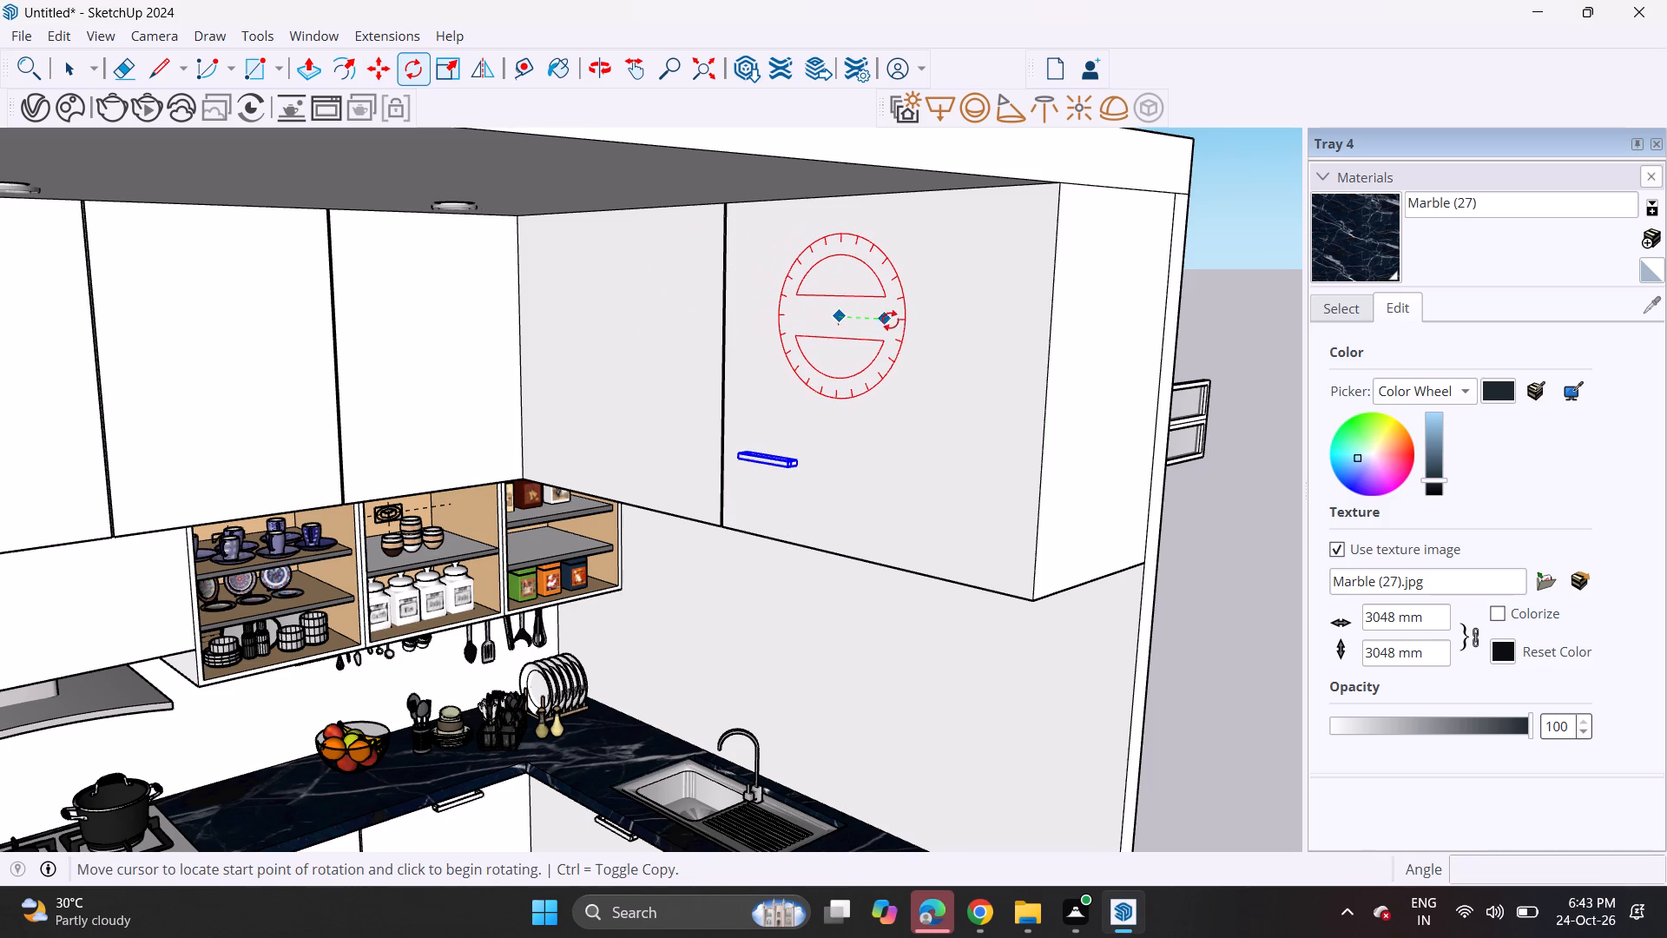
left_click(893, 325)
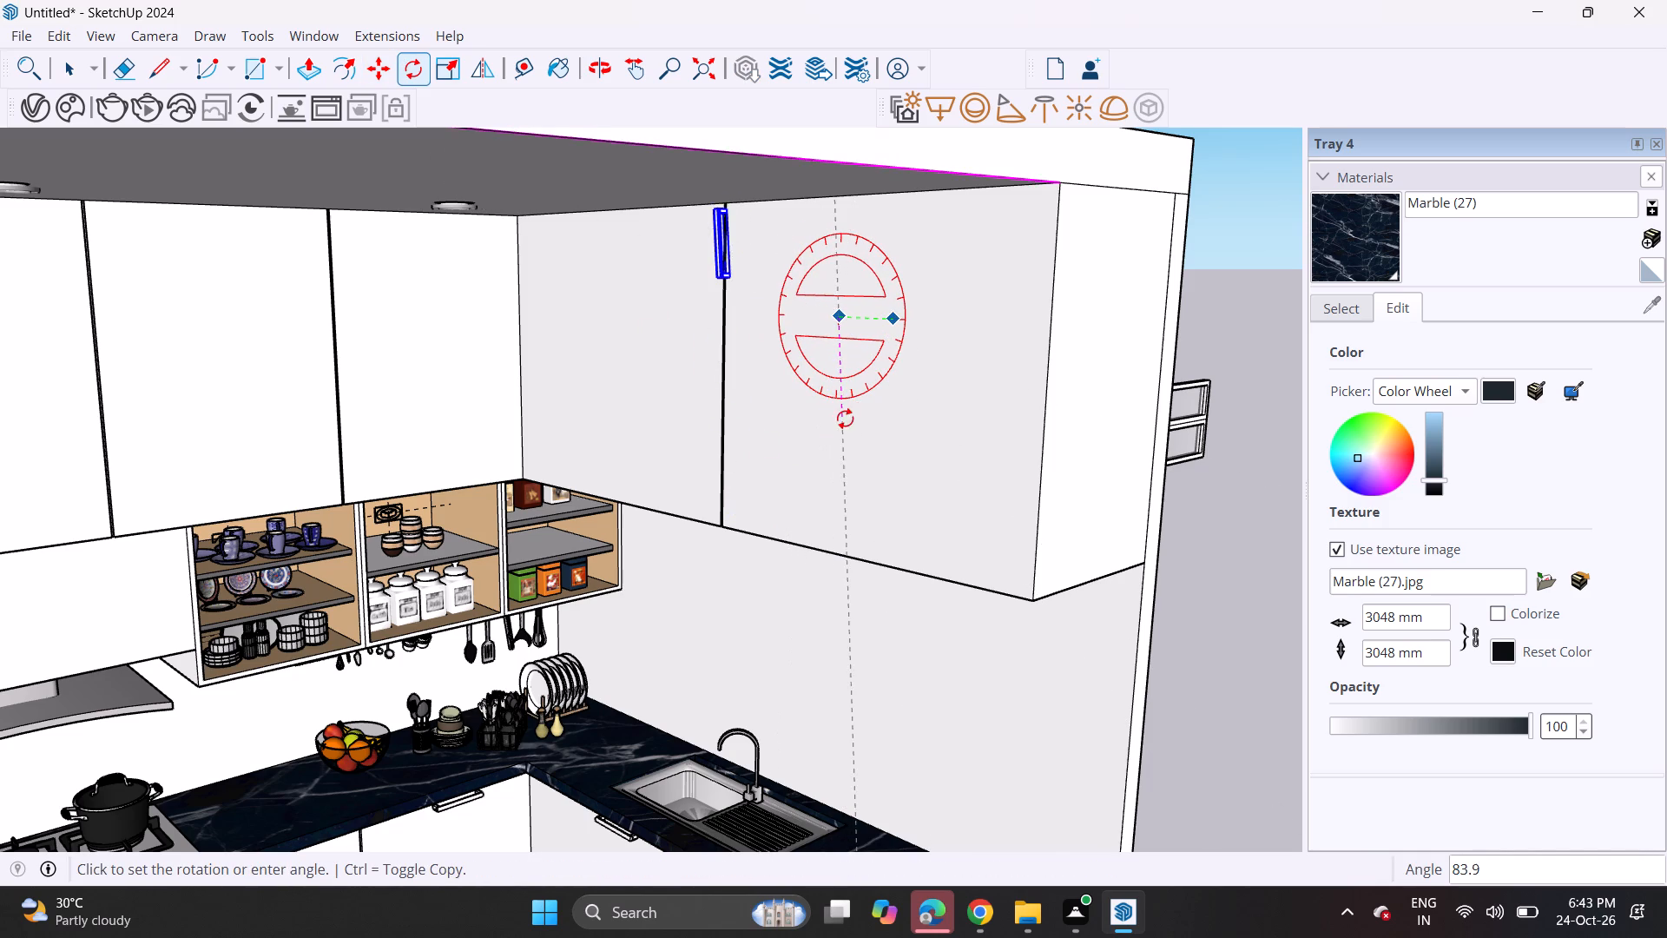
left_click(837, 426)
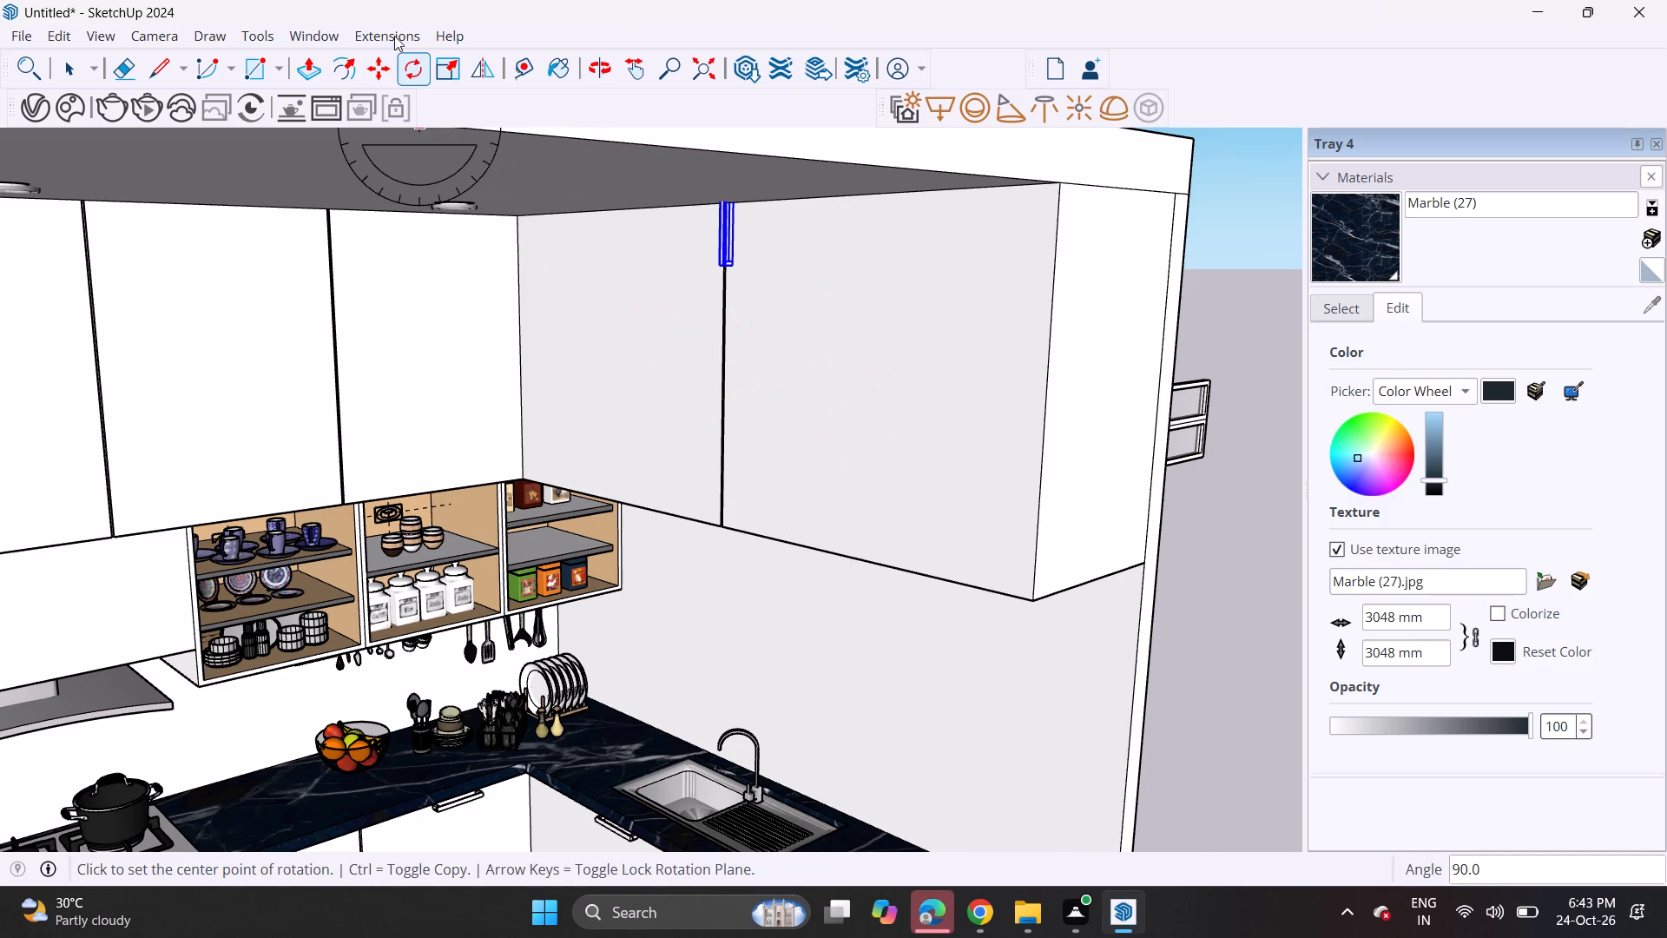
Move the vertical handle about 2' 7 5/8" down to the outer overhead door's lower corner beside the door gap.
left_click(367, 62)
left_click(741, 273)
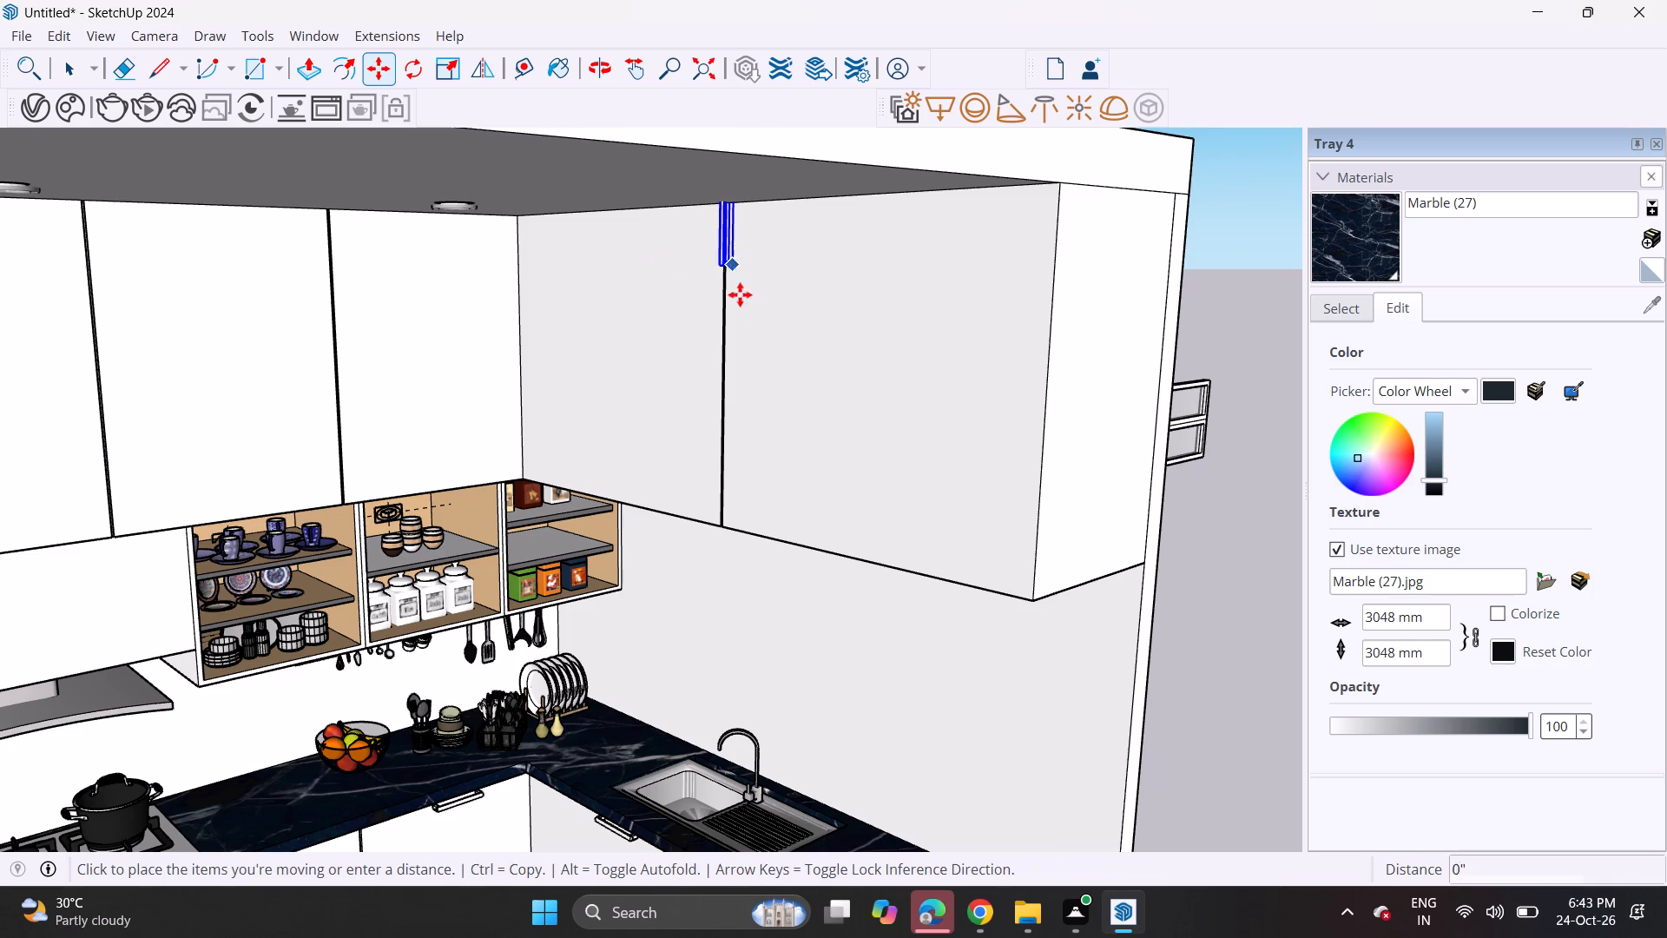
left_click(744, 512)
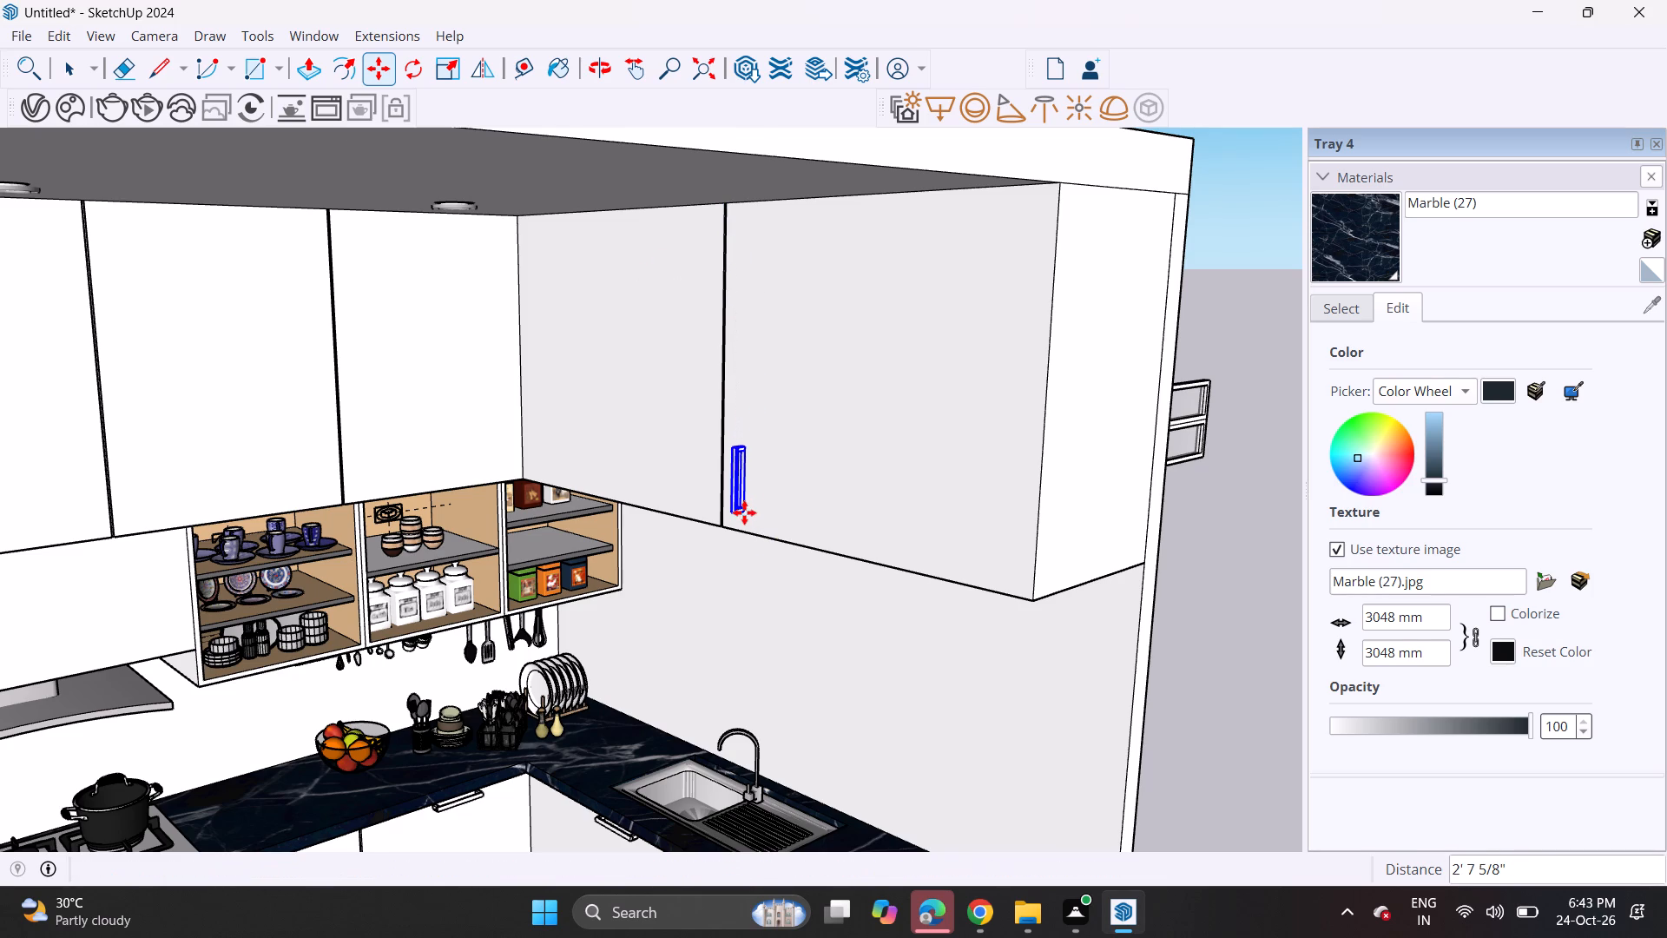
Copy the vertical handle about 6 3/16" along the green axis onto the adjacent overhead door, across the door gap.
left_click(748, 515)
middle_click_drag(682, 505, 706, 509)
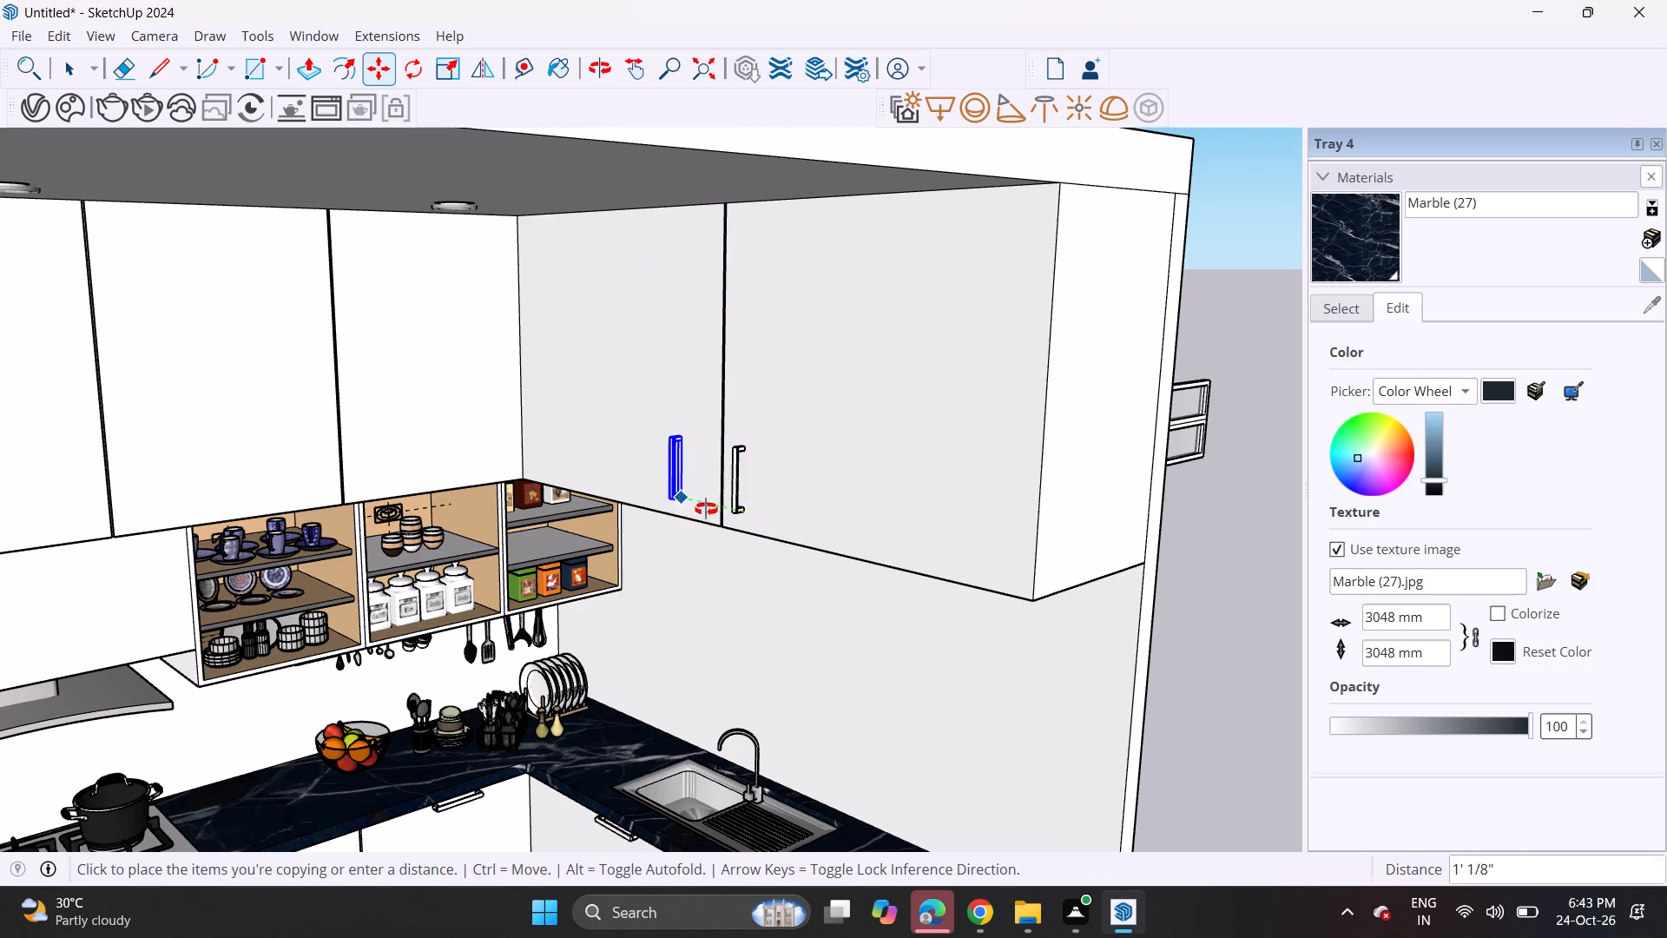
middle_click_drag(706, 509, 887, 507)
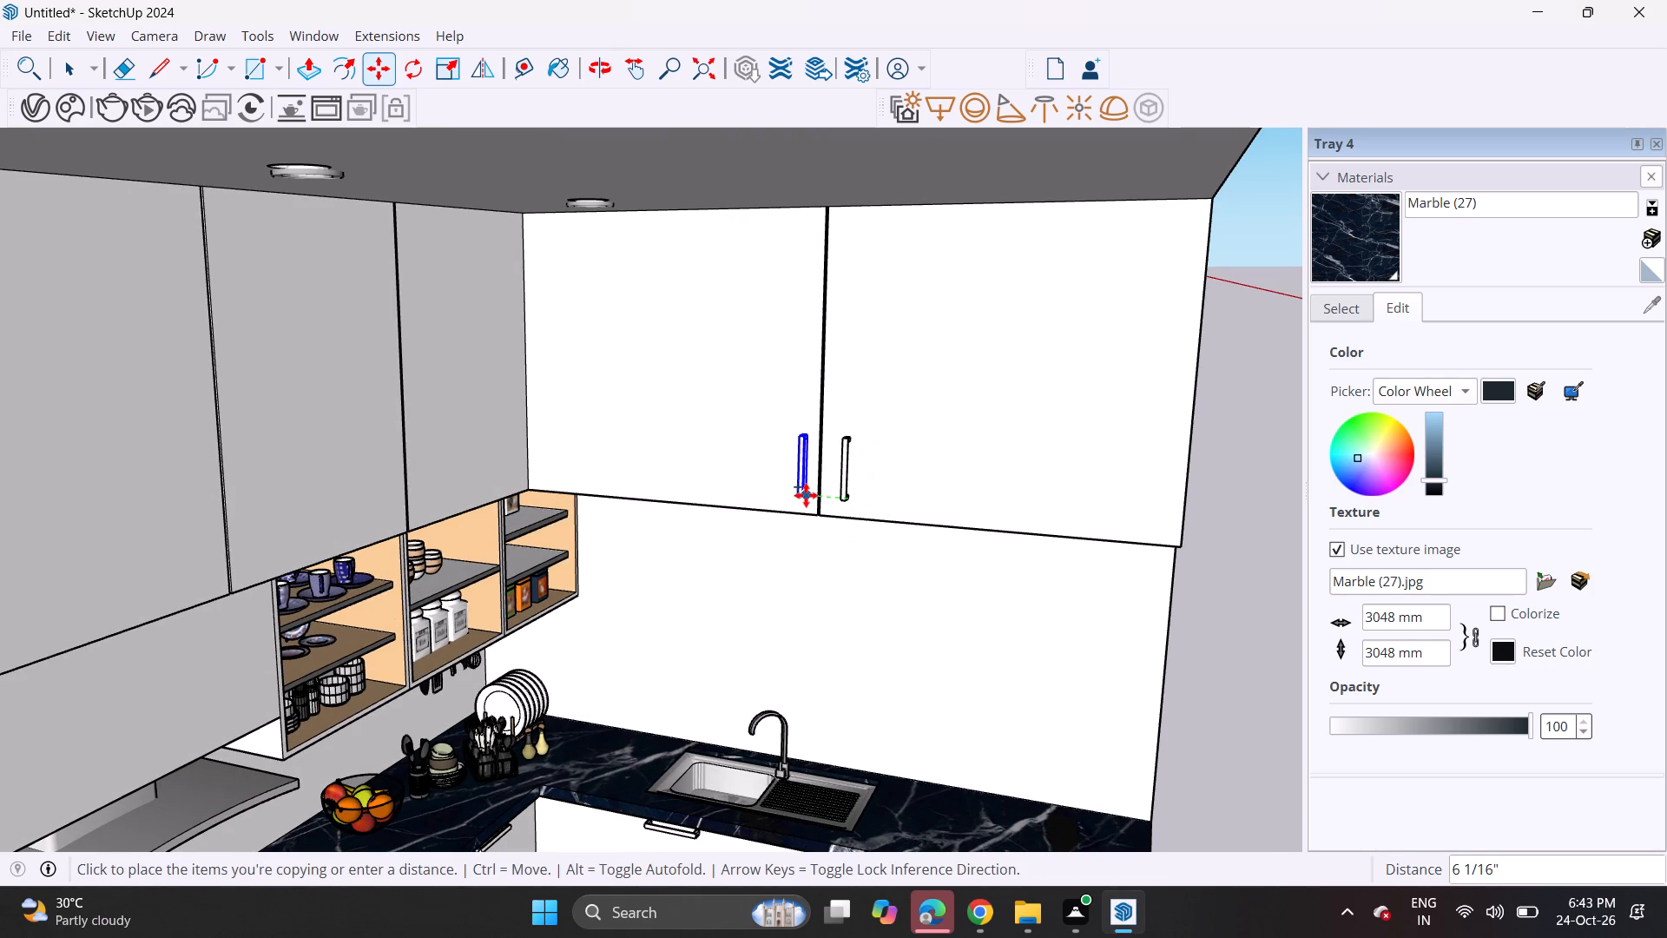
left_click(806, 495)
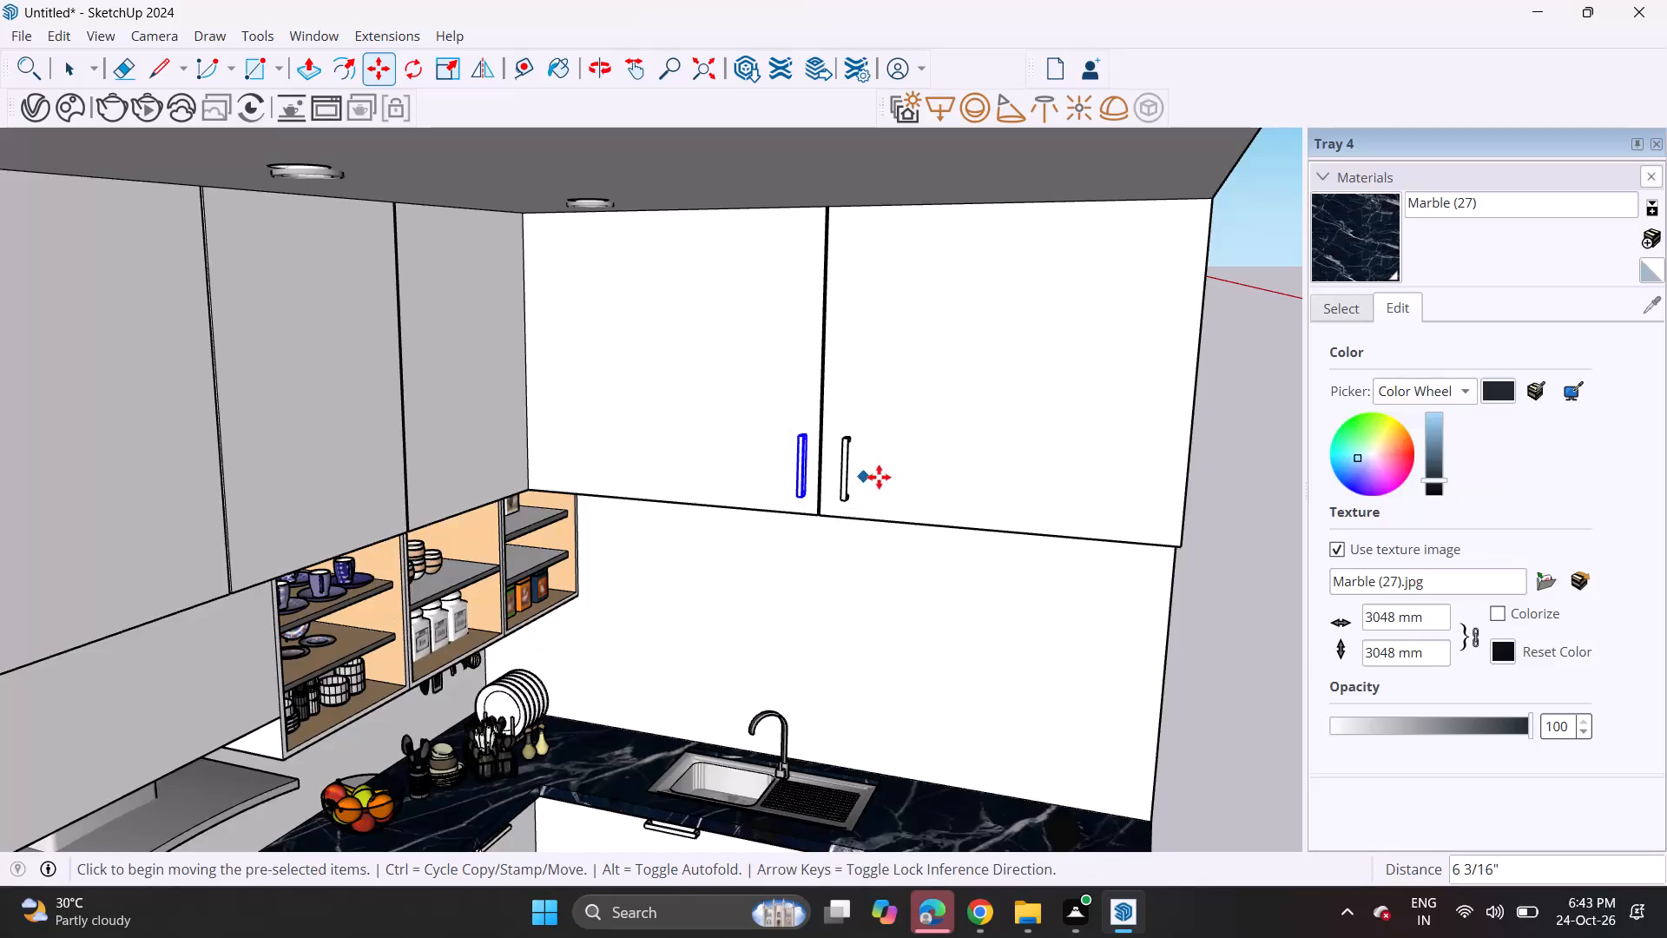
Copy the vertical overhead-door handle out onto the open kitchen floor.
middle_click_drag(879, 477, 549, 400)
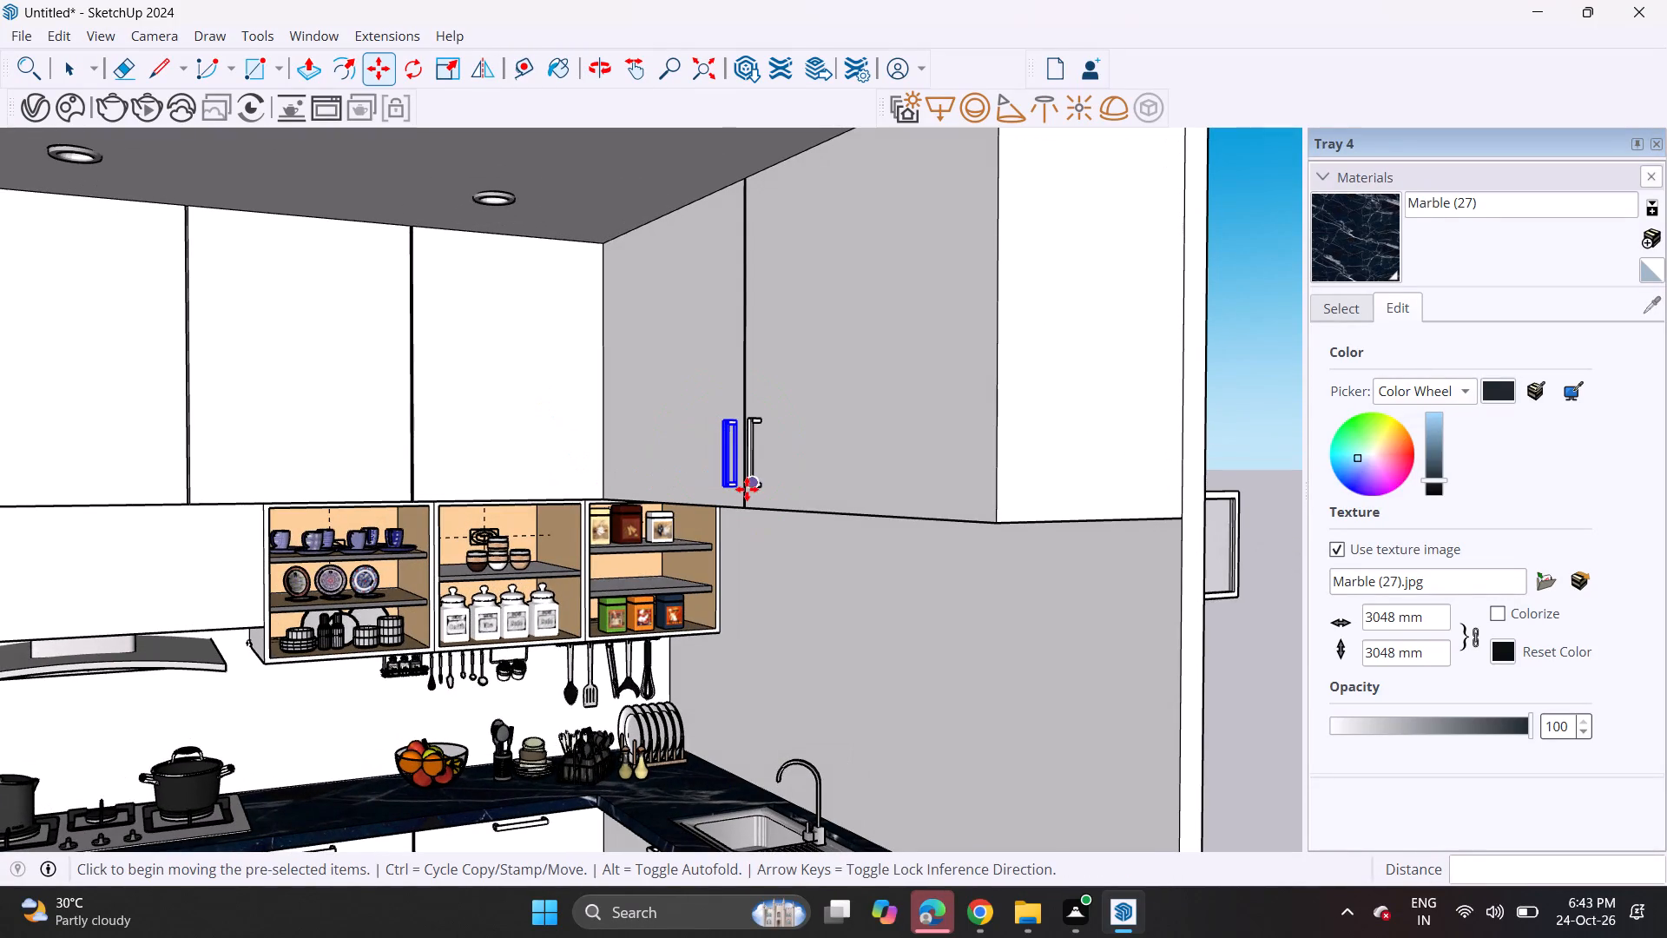
left_click(747, 489)
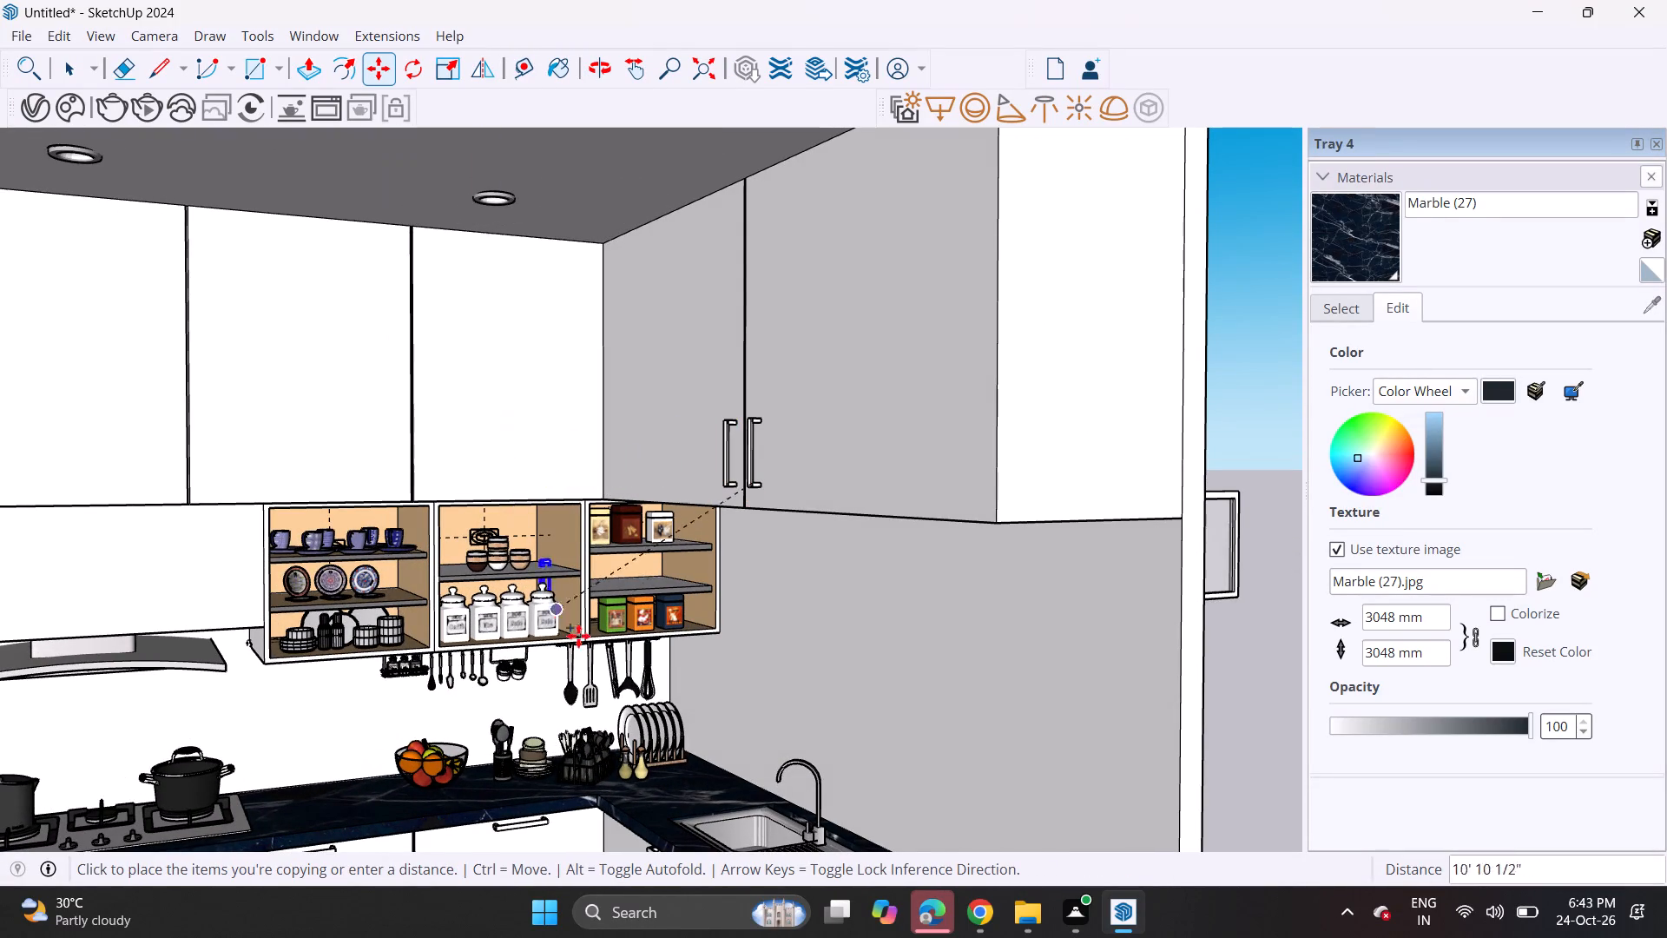
scroll(541, 615, "down", 16)
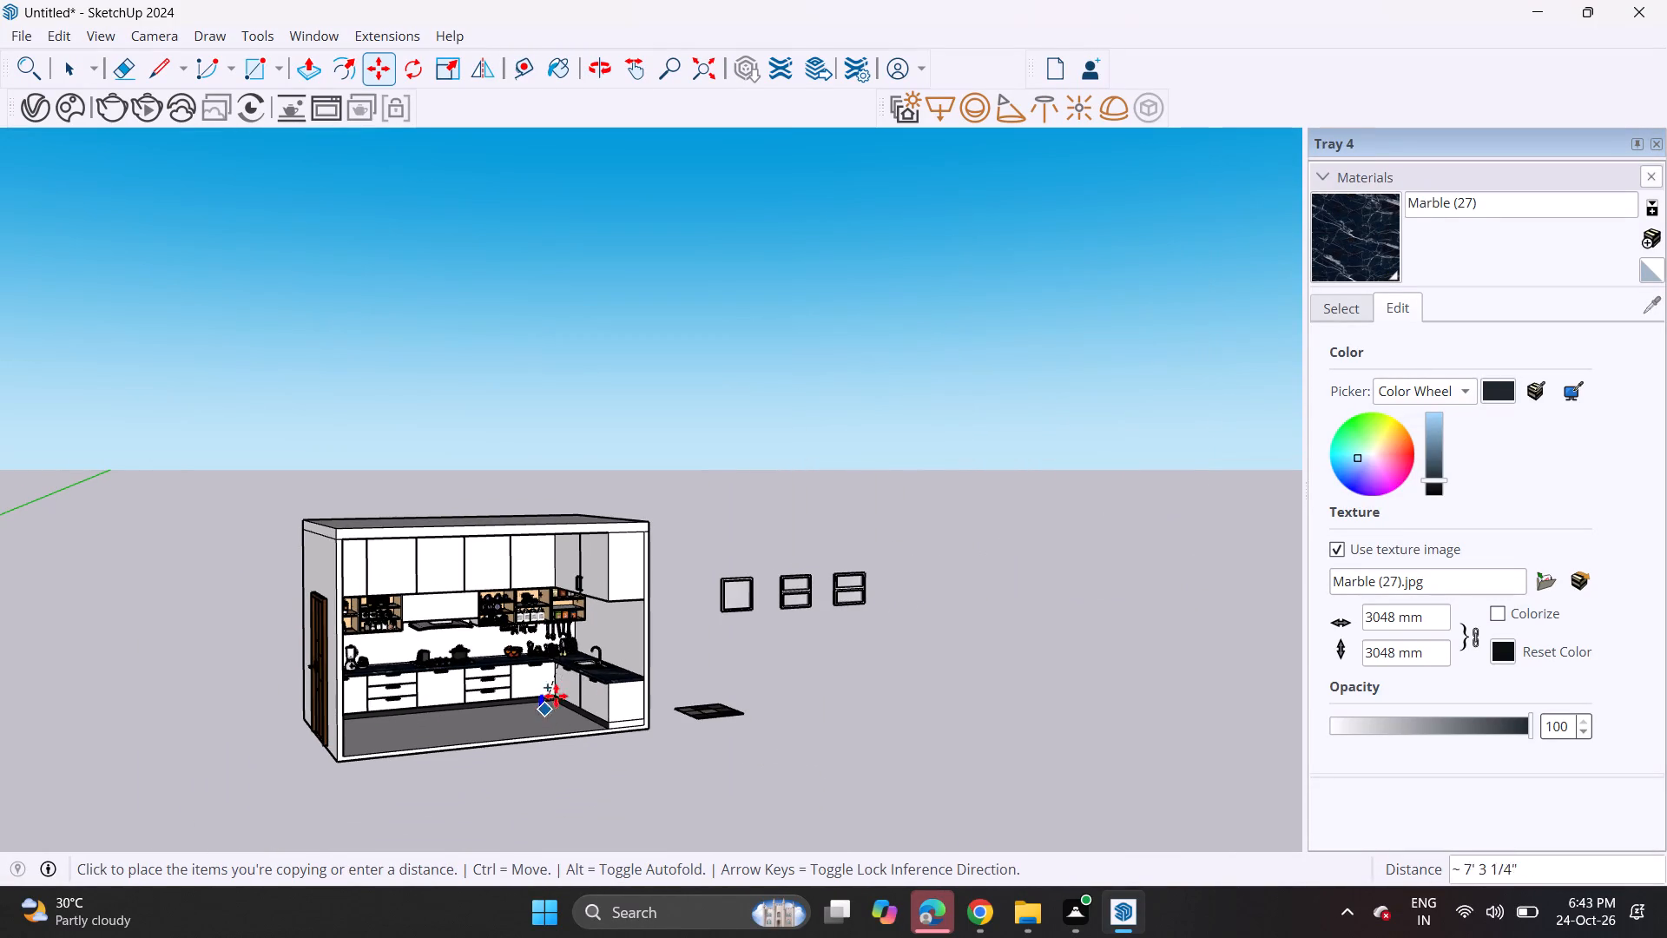
left_click(546, 717)
Rotate the copied handle 90° in the floor plane so it faces out from the hob wall's doors.
middle_click_drag(596, 699, 552, 831)
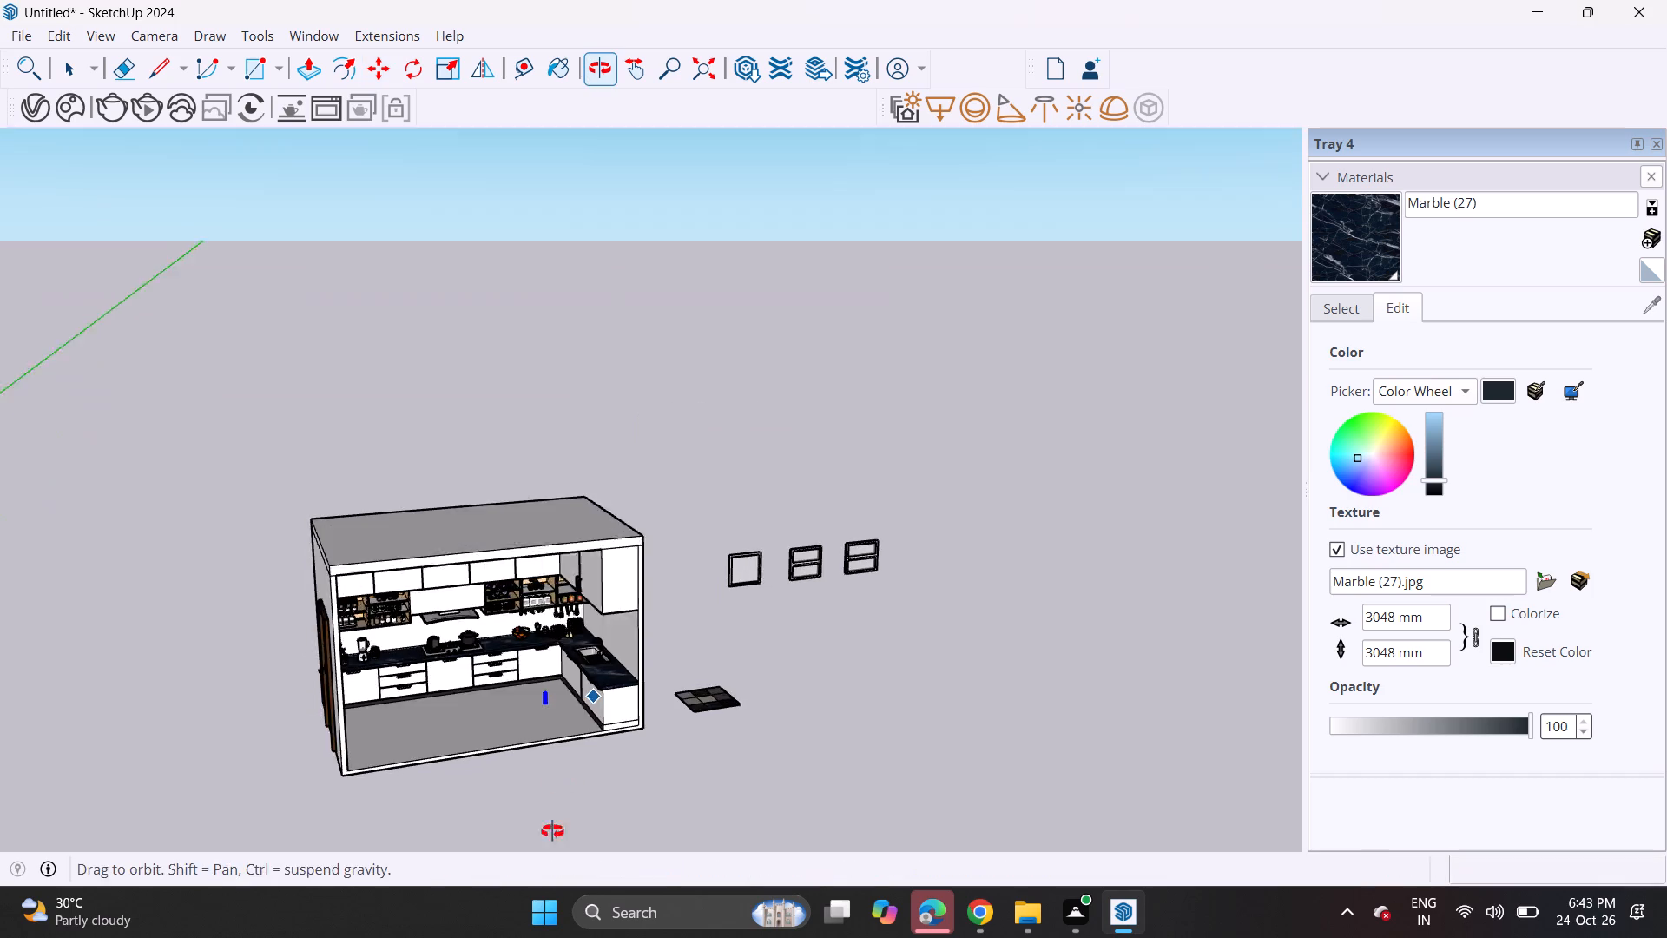
middle_click_drag(552, 831, 557, 882)
left_click(423, 76)
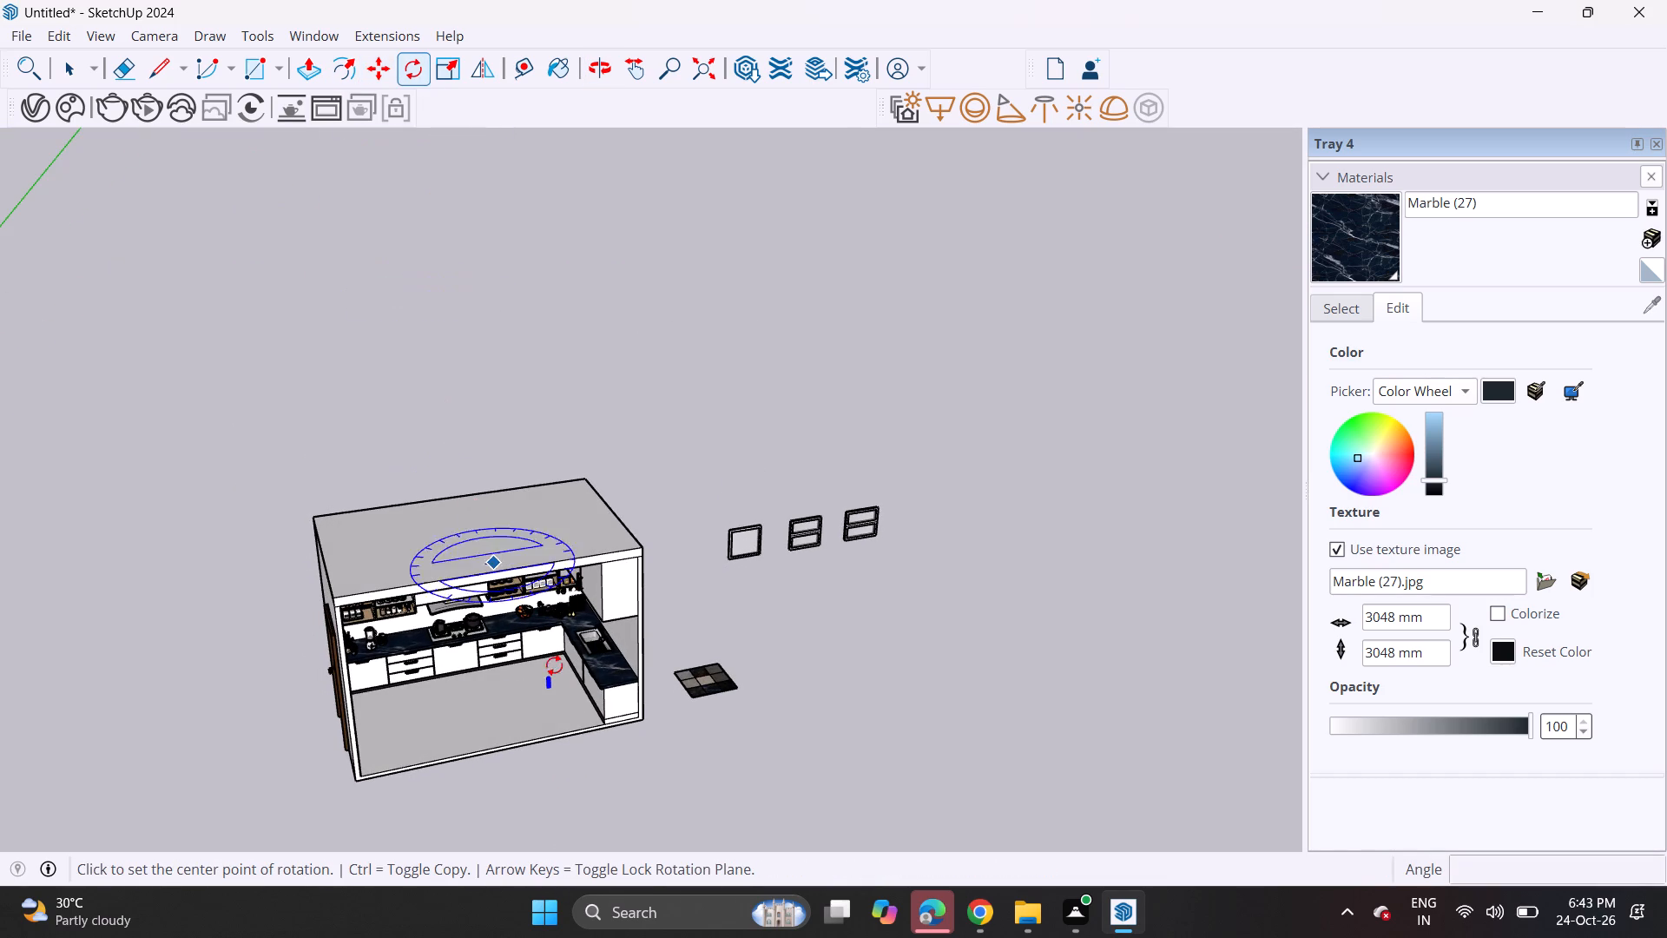
left_click(475, 710)
left_click(418, 720)
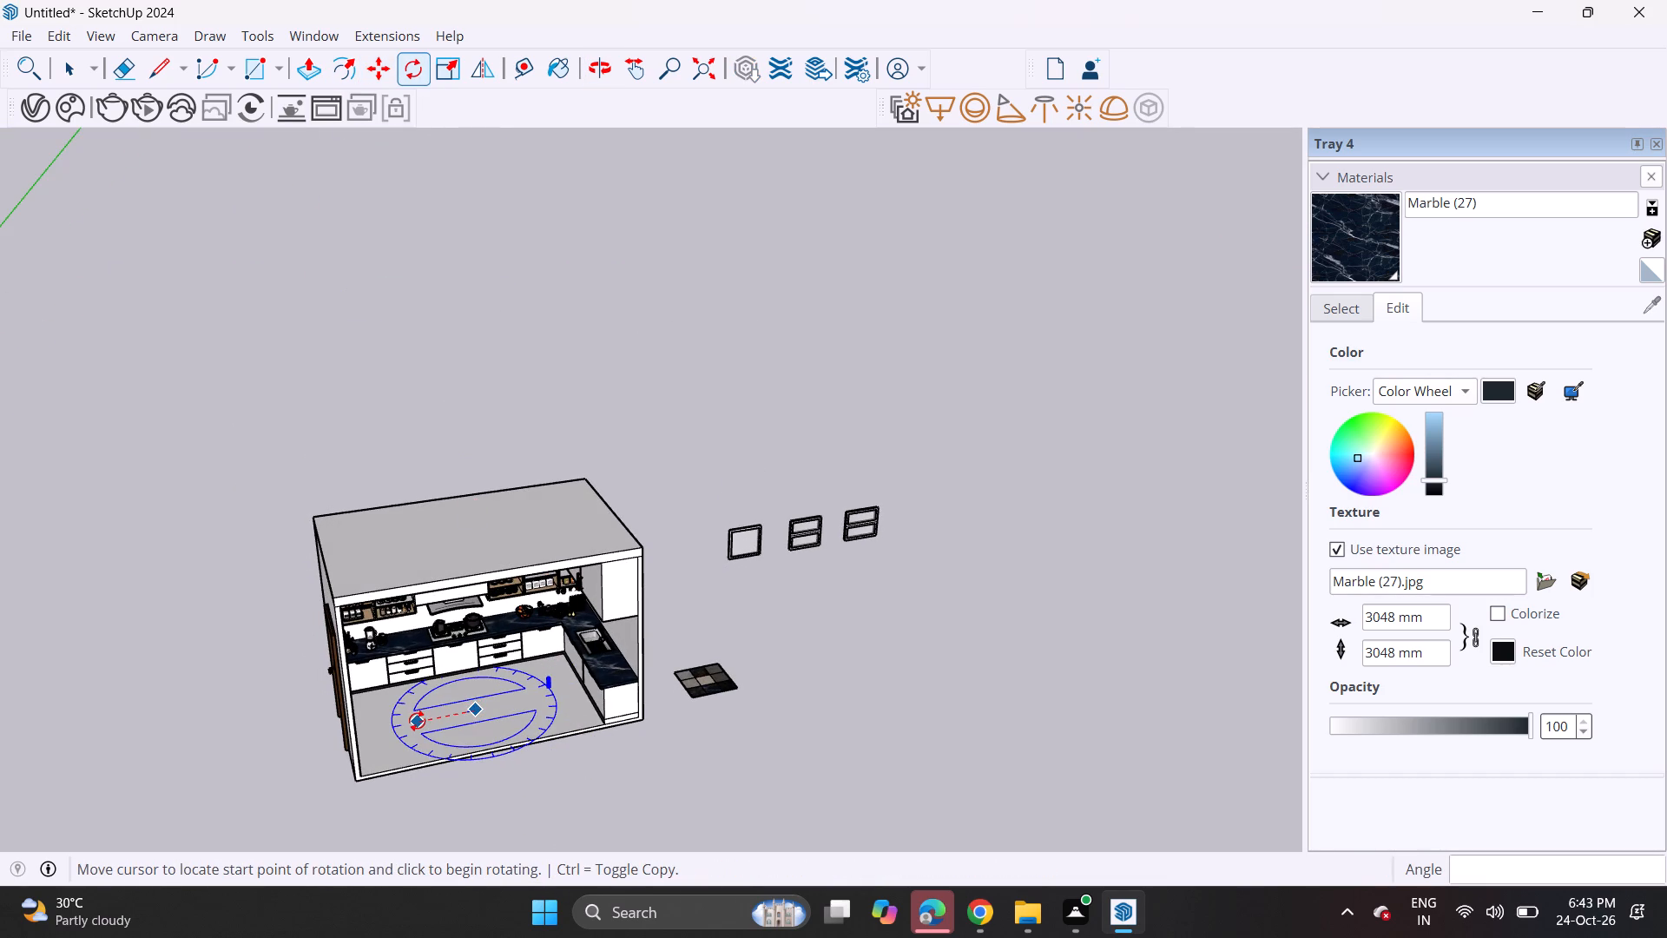
left_click(488, 753)
Move the rotated handle about 9' 5 3/16" up from the floor onto the hob wall's overhead door nearest the corner.
left_click(369, 75)
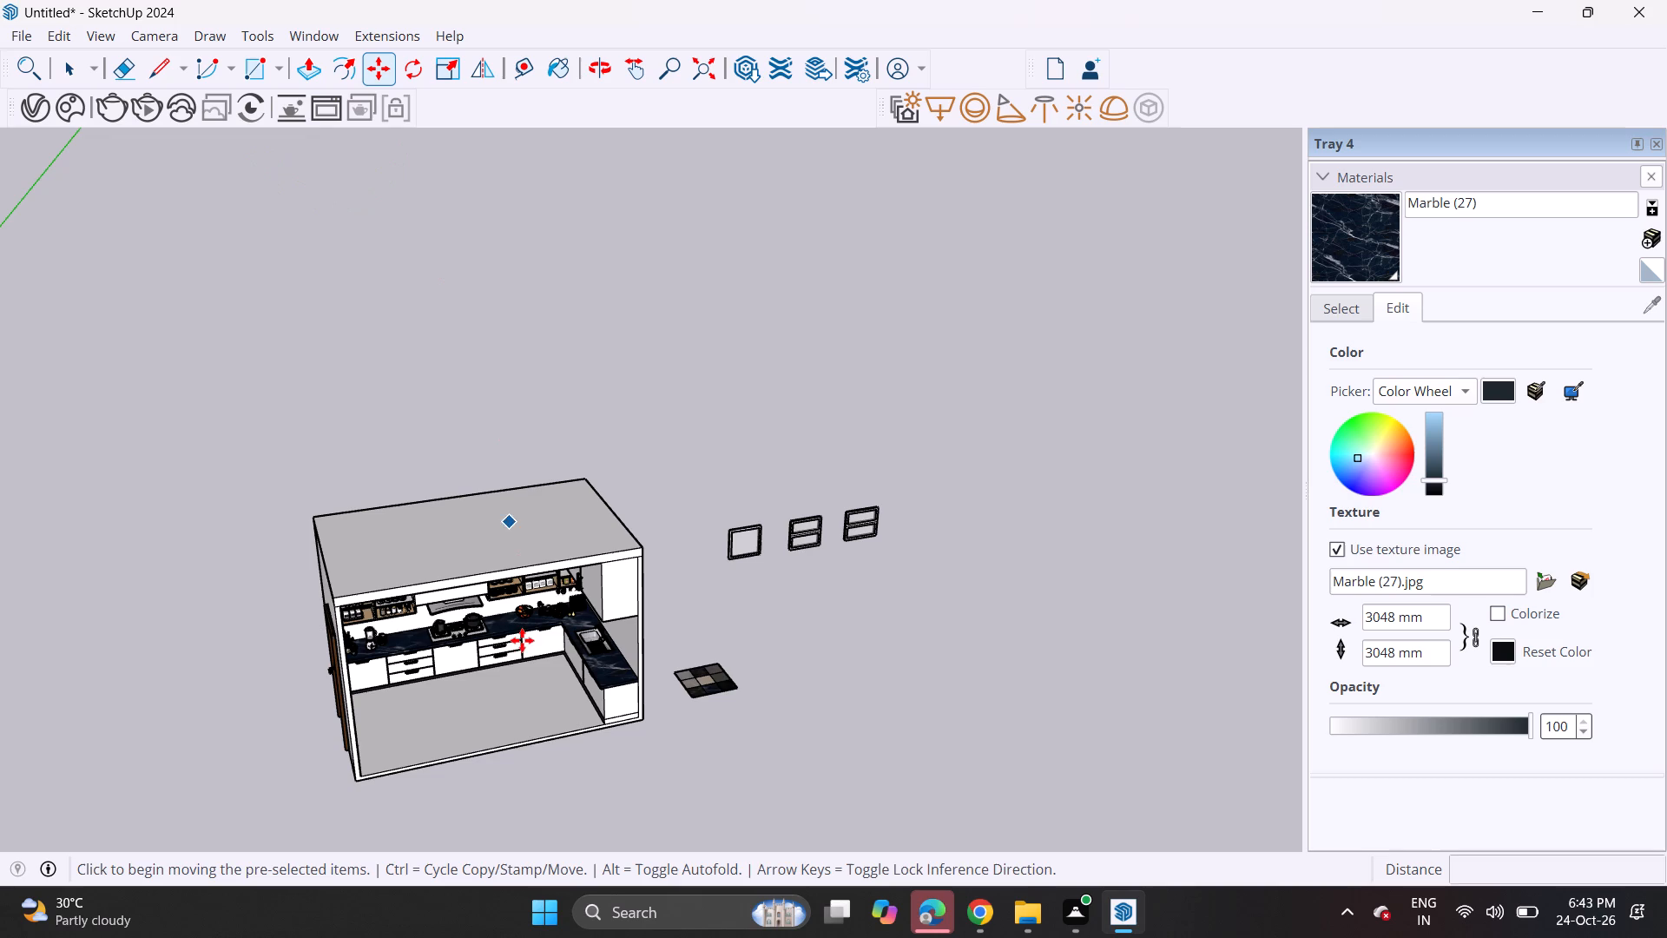
left_click(534, 776)
left_click(644, 850)
scroll(557, 730, "up", 15)
scroll(472, 732, "up", 1)
middle_click_drag(471, 734, 558, 712)
scroll(557, 681, "up", 4)
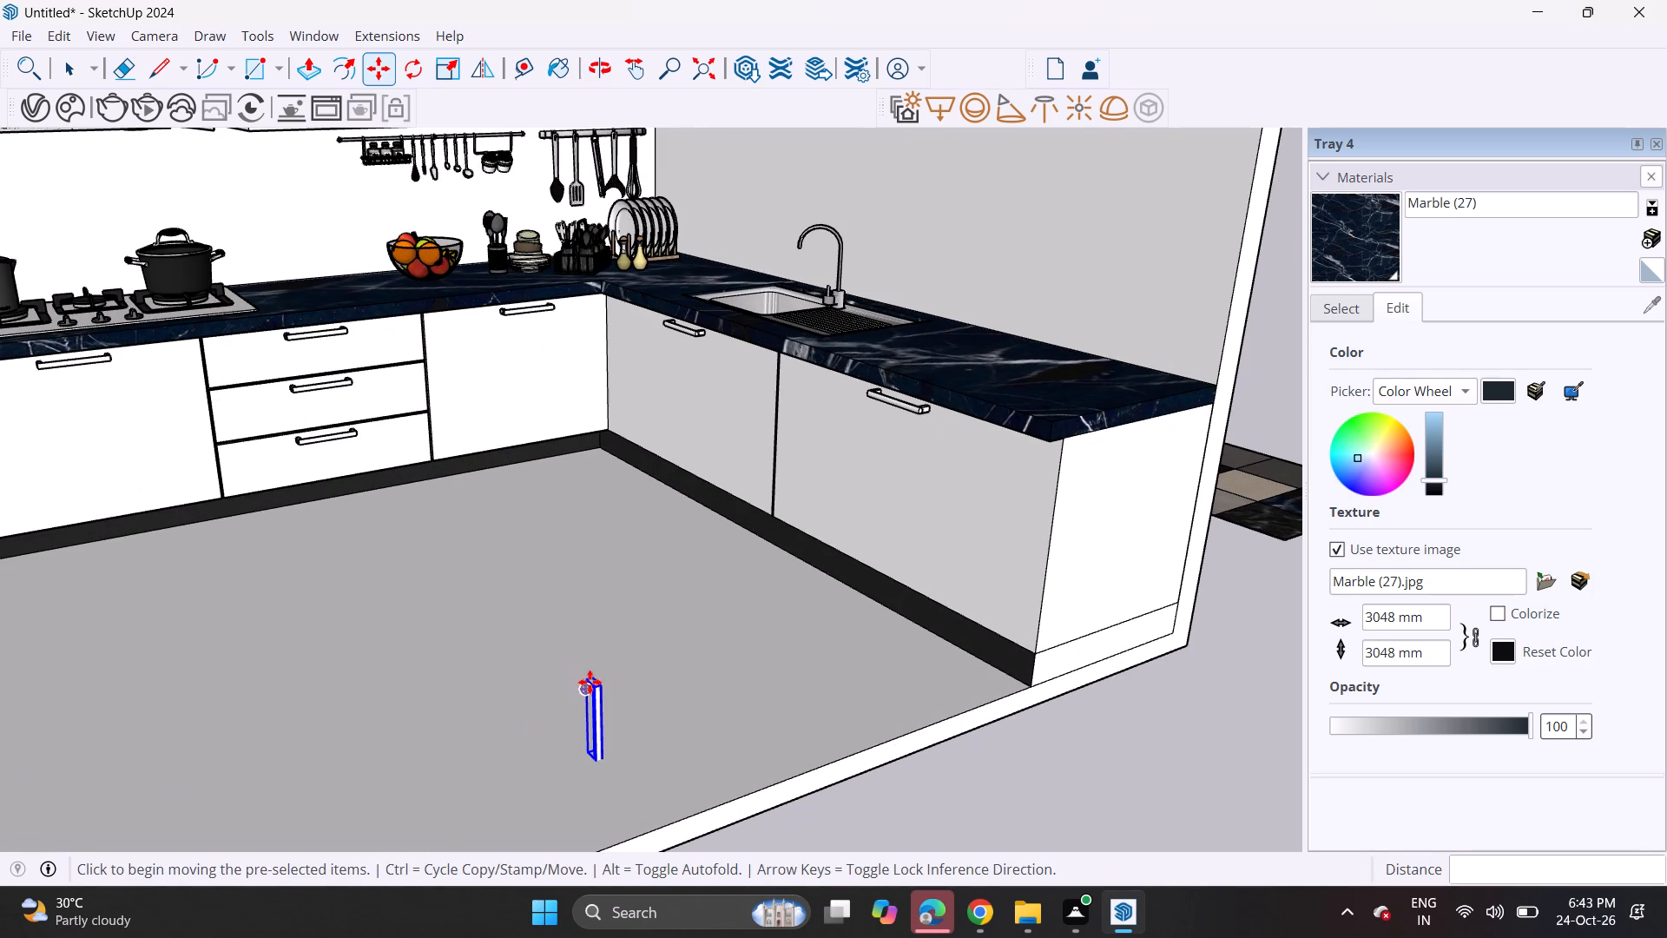
left_click(577, 674)
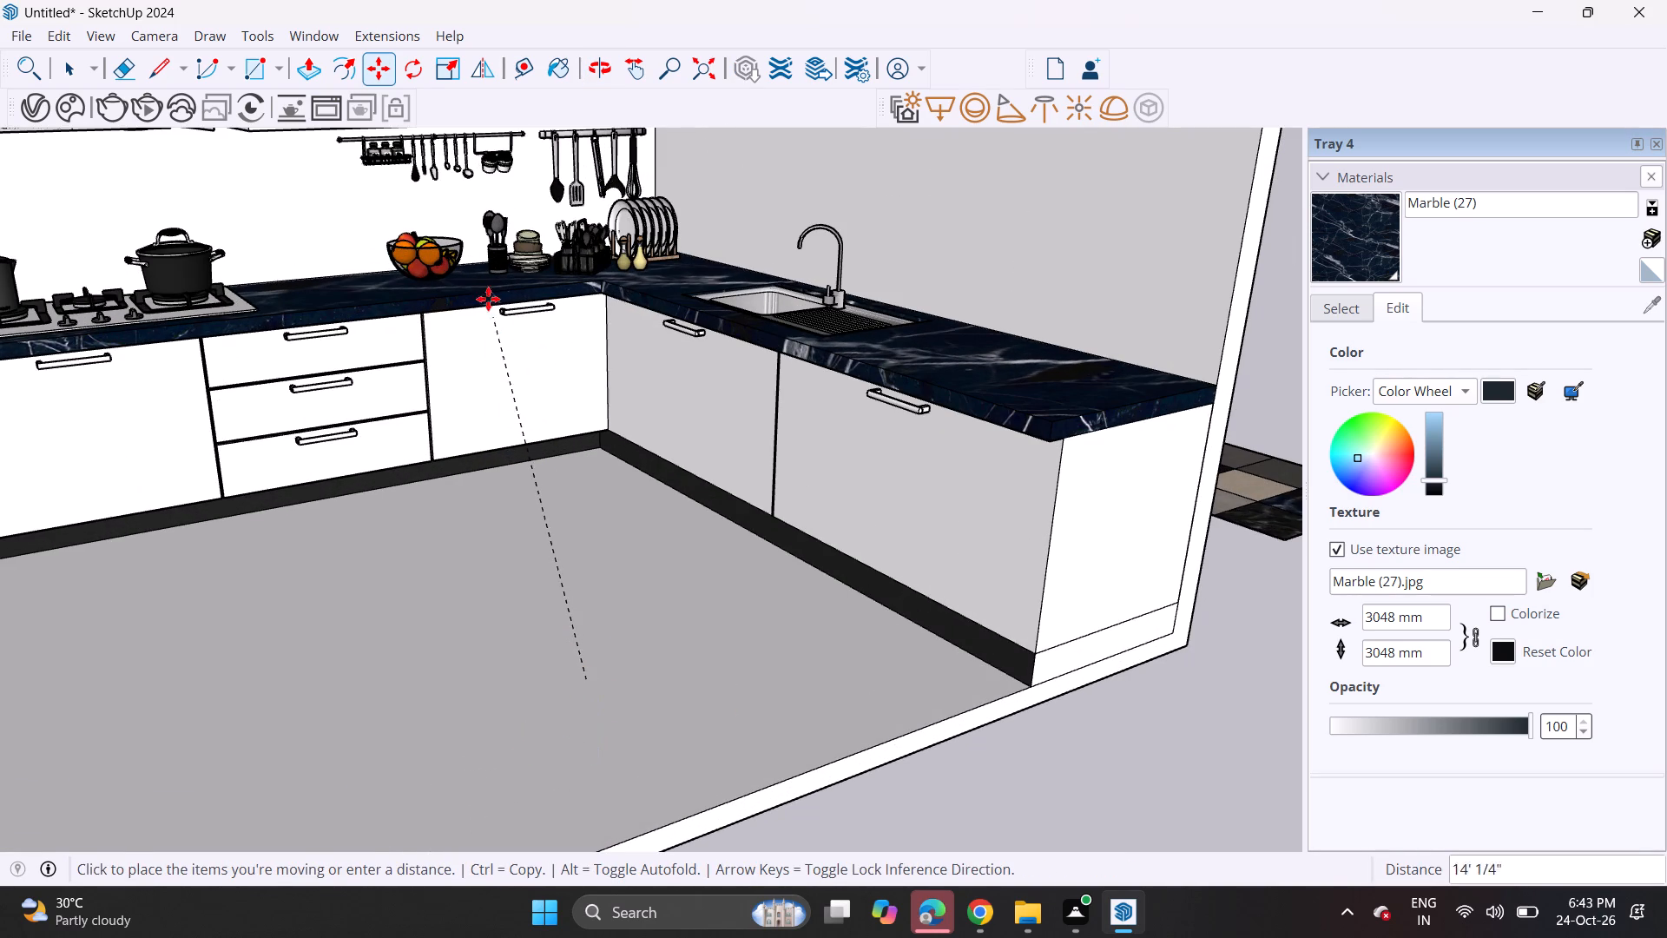
middle_click_drag(490, 249, 587, 737, "shift")
middle_click_drag(560, 644, 504, 456)
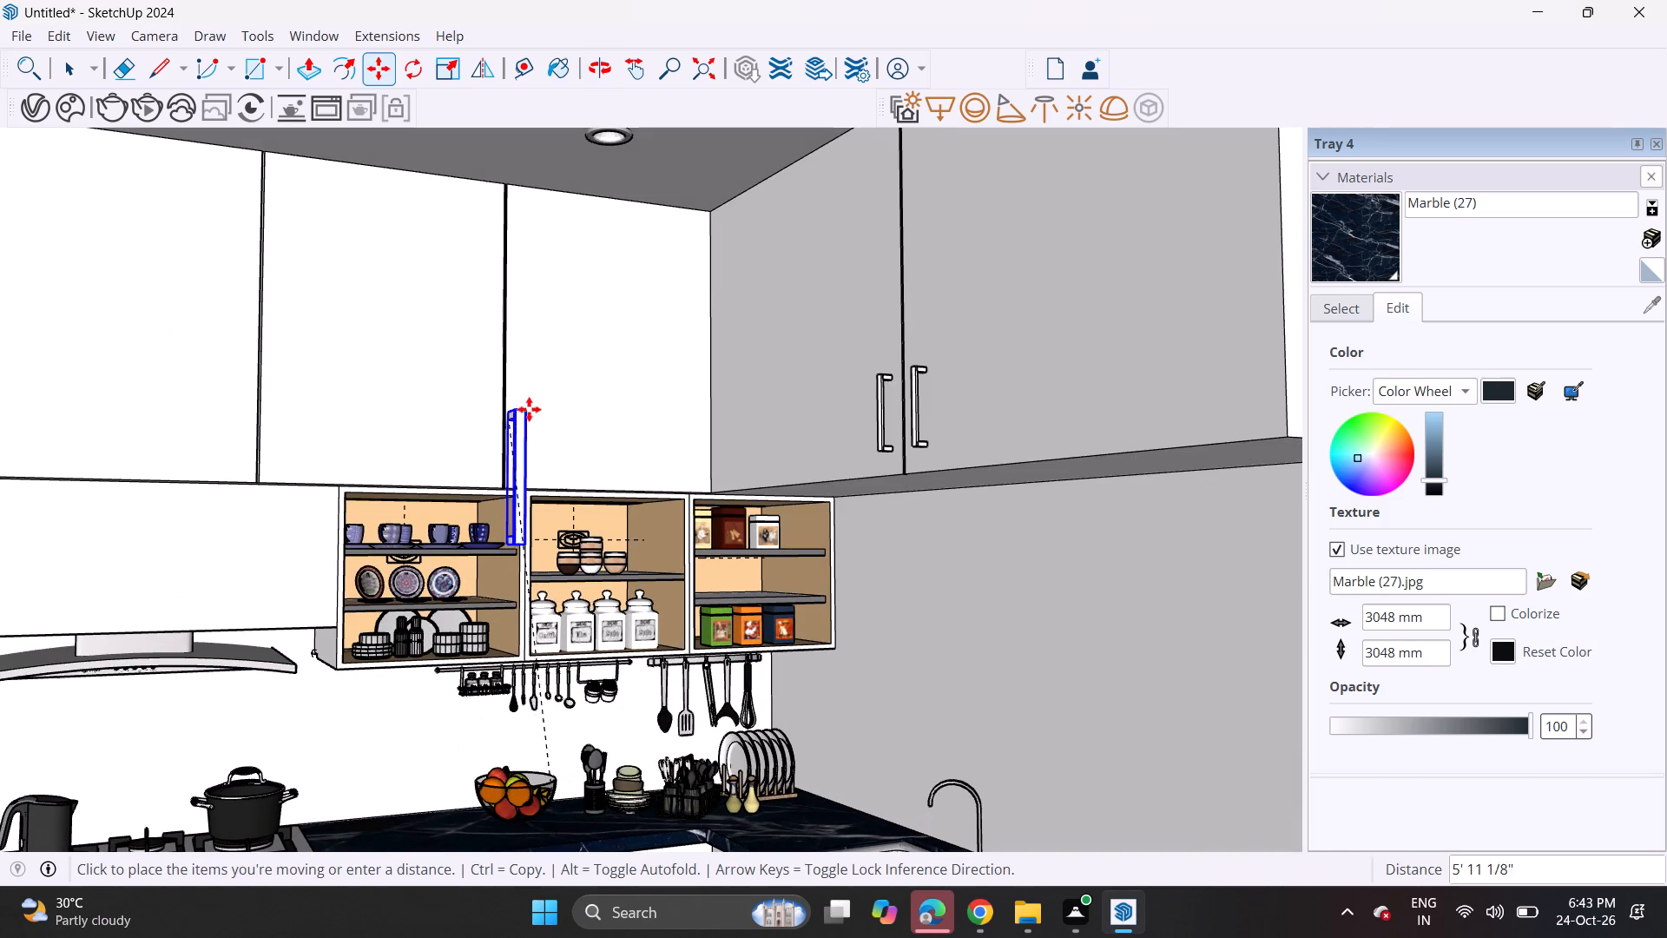
middle_click_drag(512, 381, 854, 492)
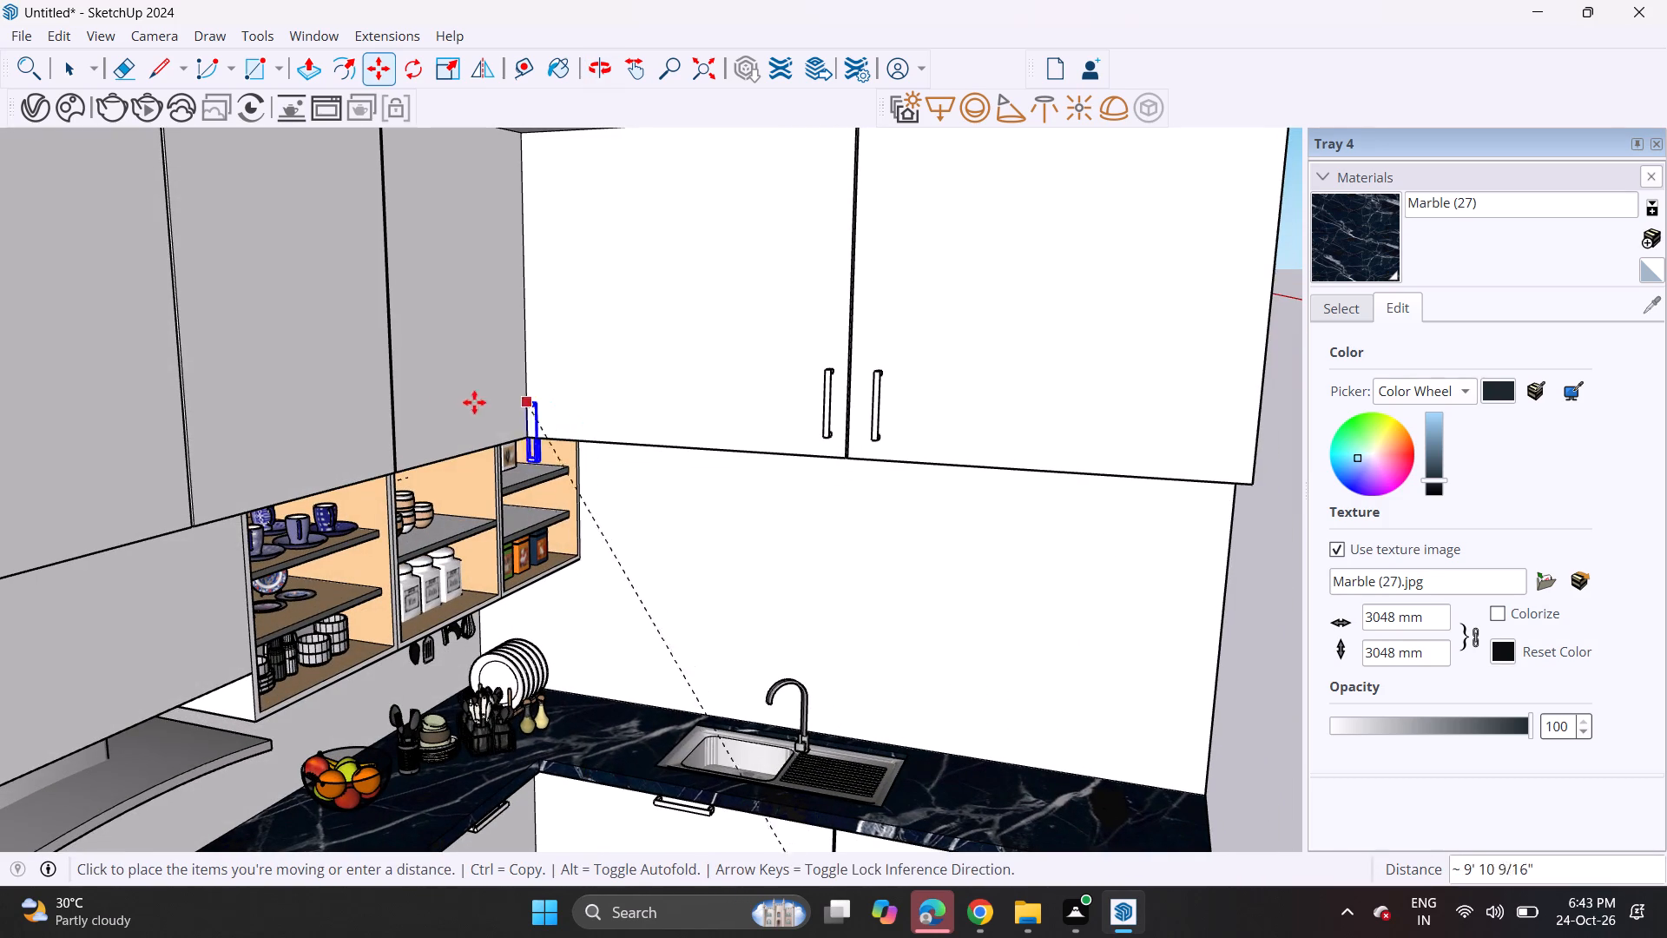
left_click(405, 394)
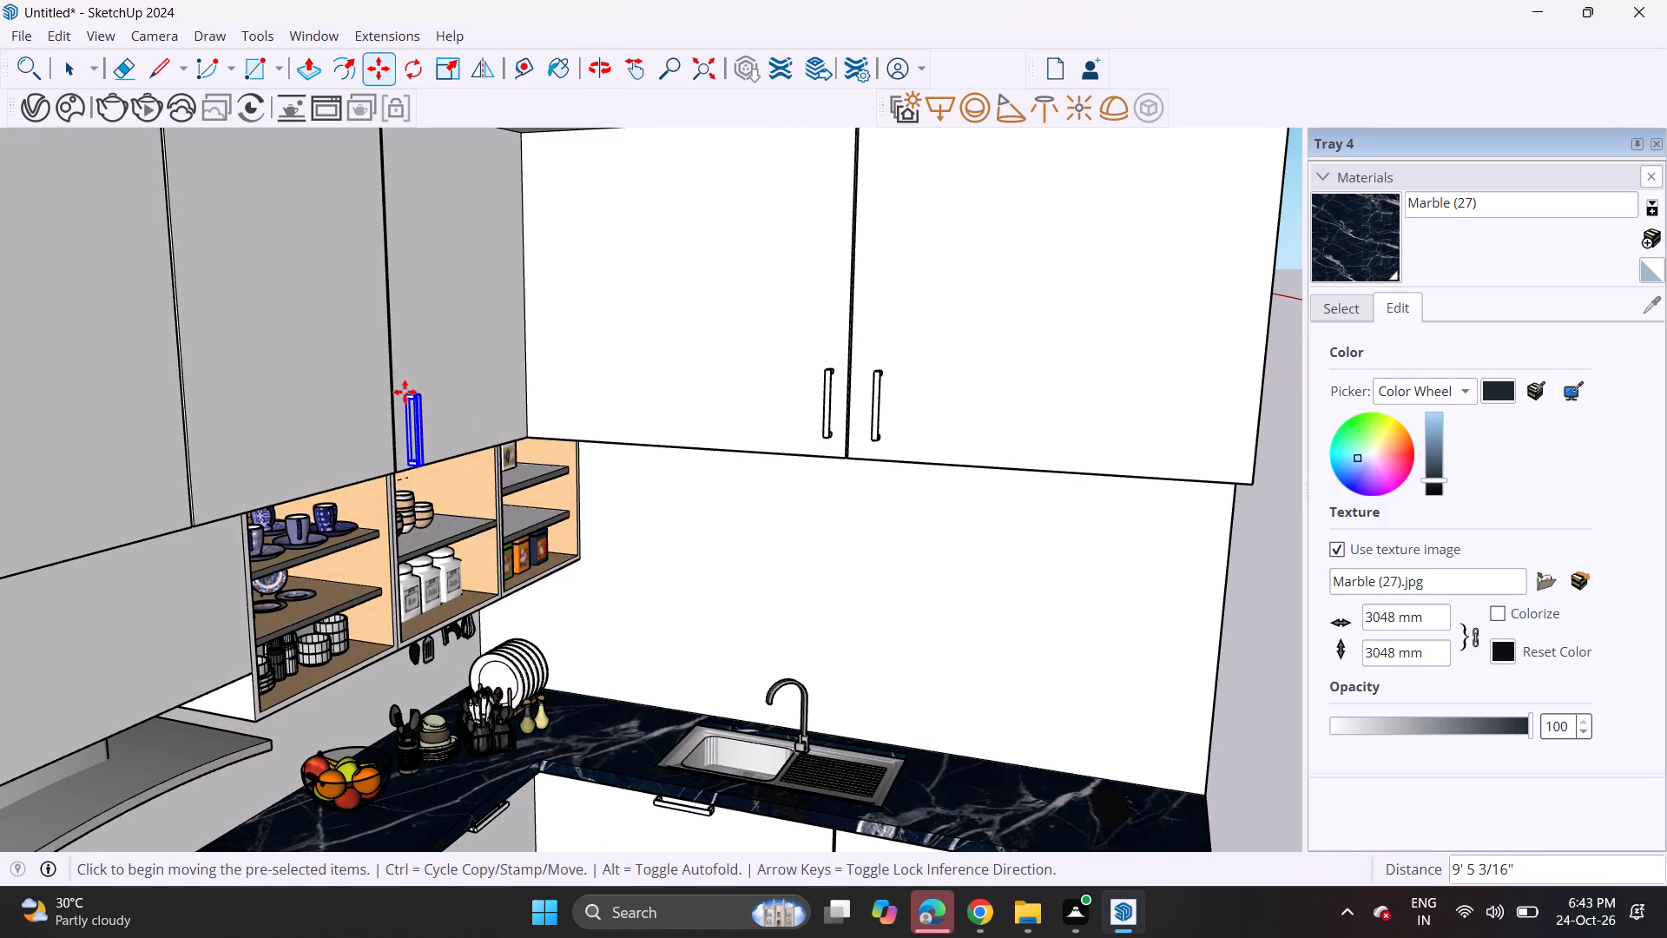
Nudge the handle toward the lower corner of that overhead door, beside the door gap.
middle_click_drag(391, 440, 462, 447)
scroll(451, 463, "up", 5)
scroll(450, 474, "down", 1)
scroll(450, 474, "up", 9)
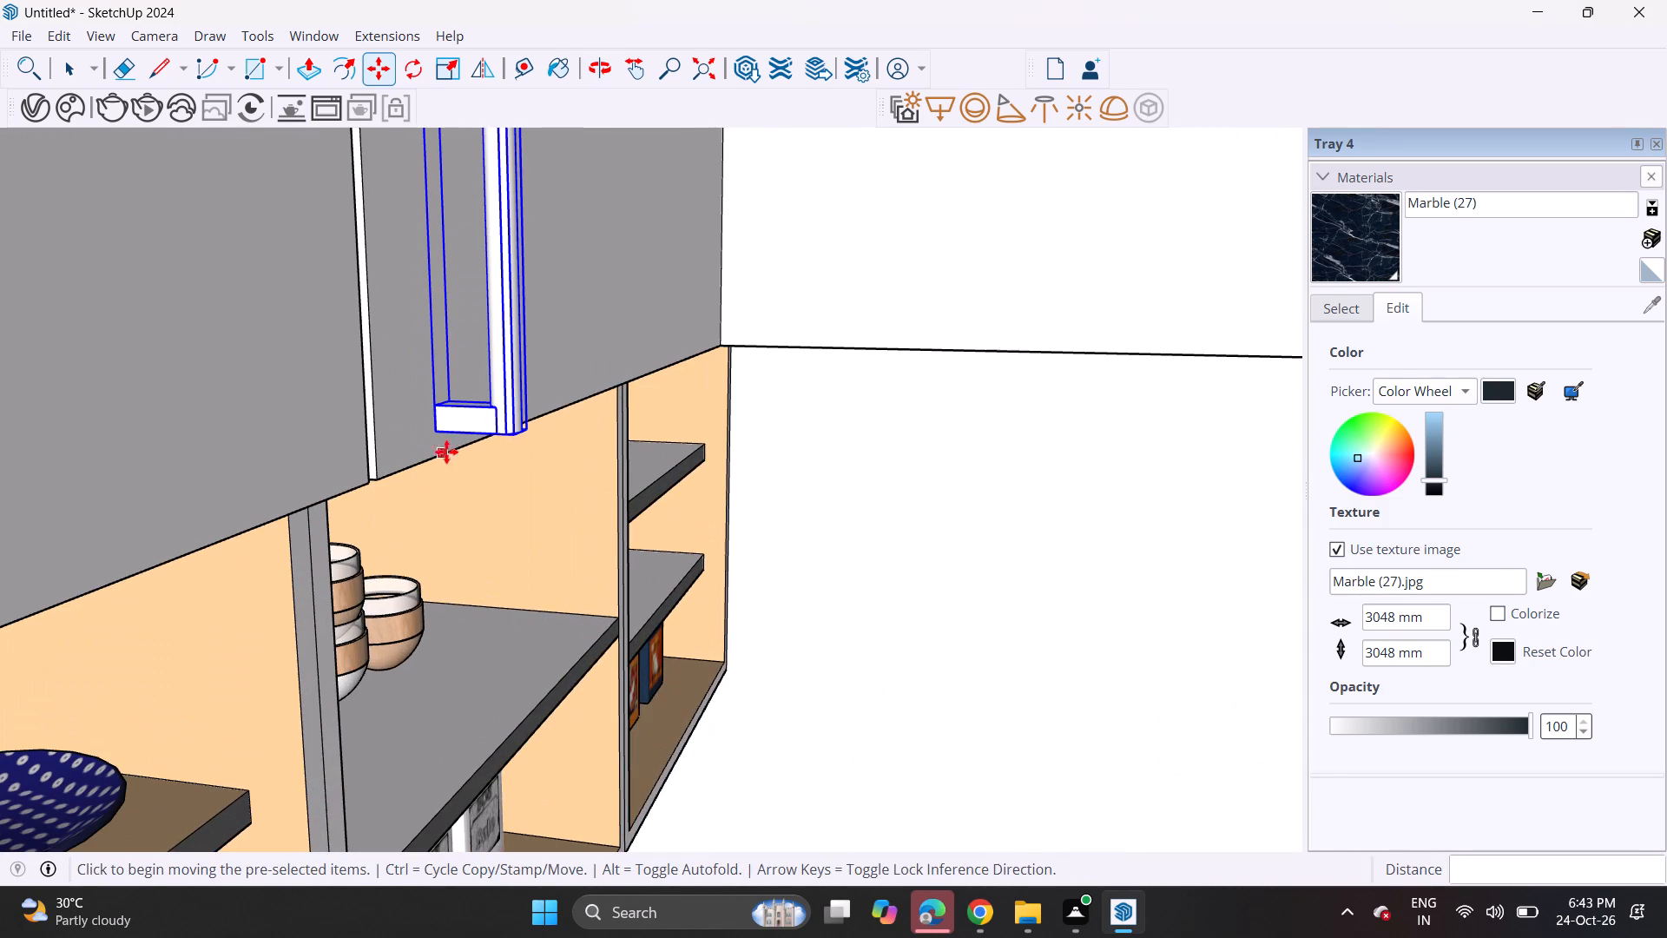
left_click(438, 440)
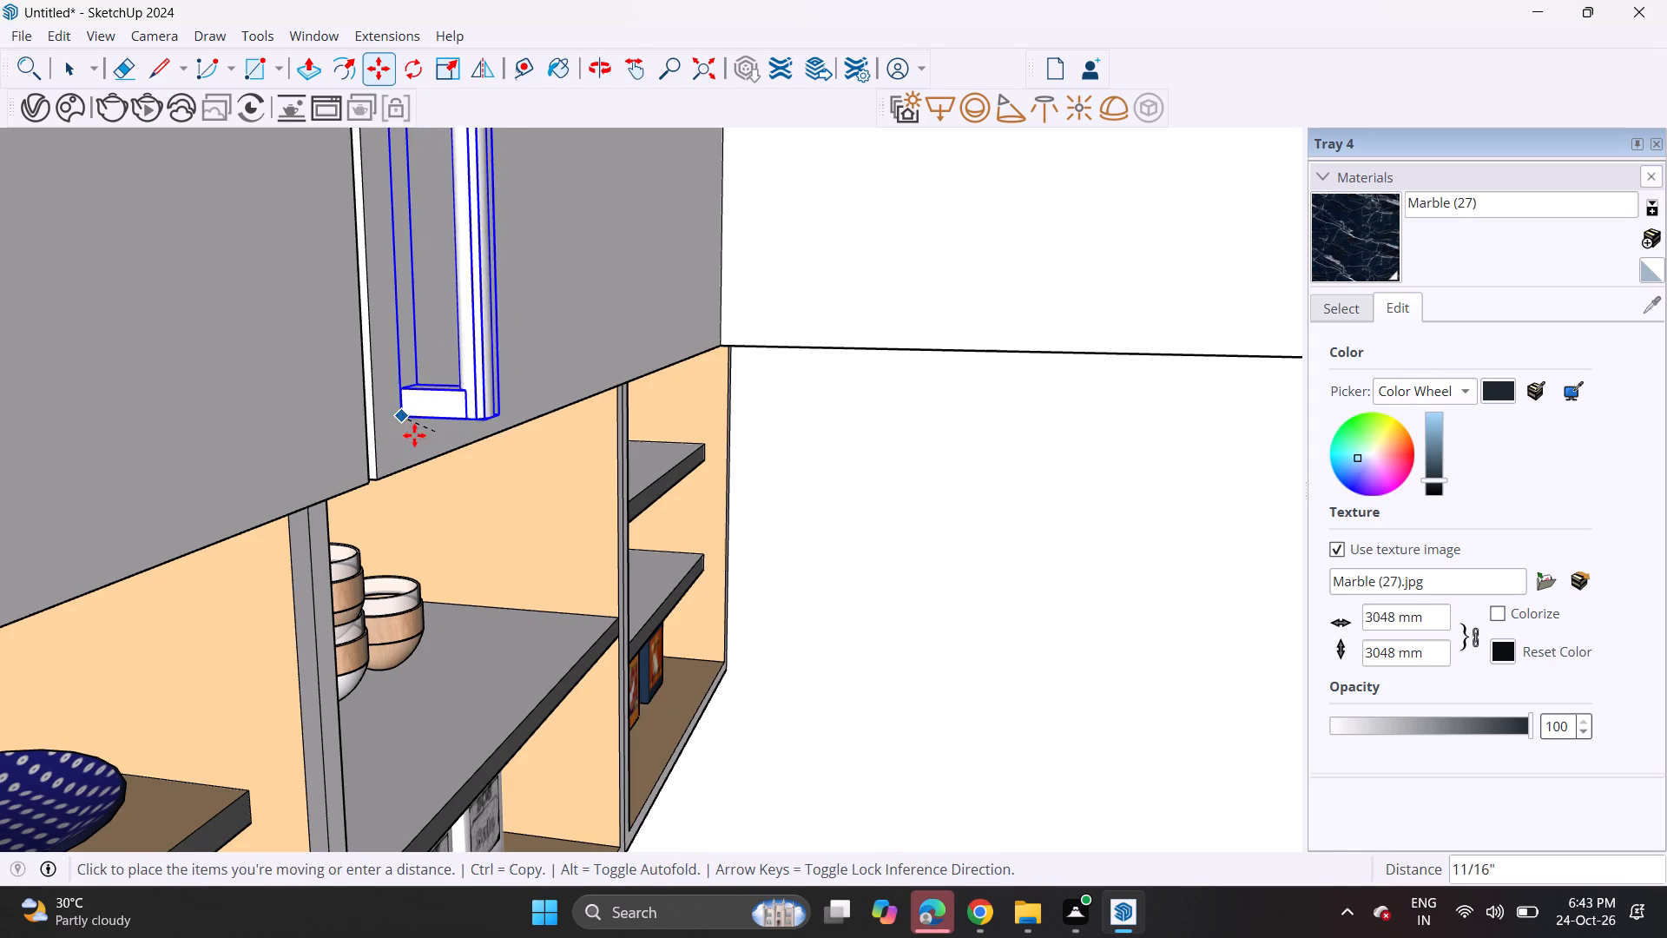
left_click(408, 406)
Copy the handle across the door gap onto the adjacent fourth overhead door of the hob wall.
left_click(411, 411)
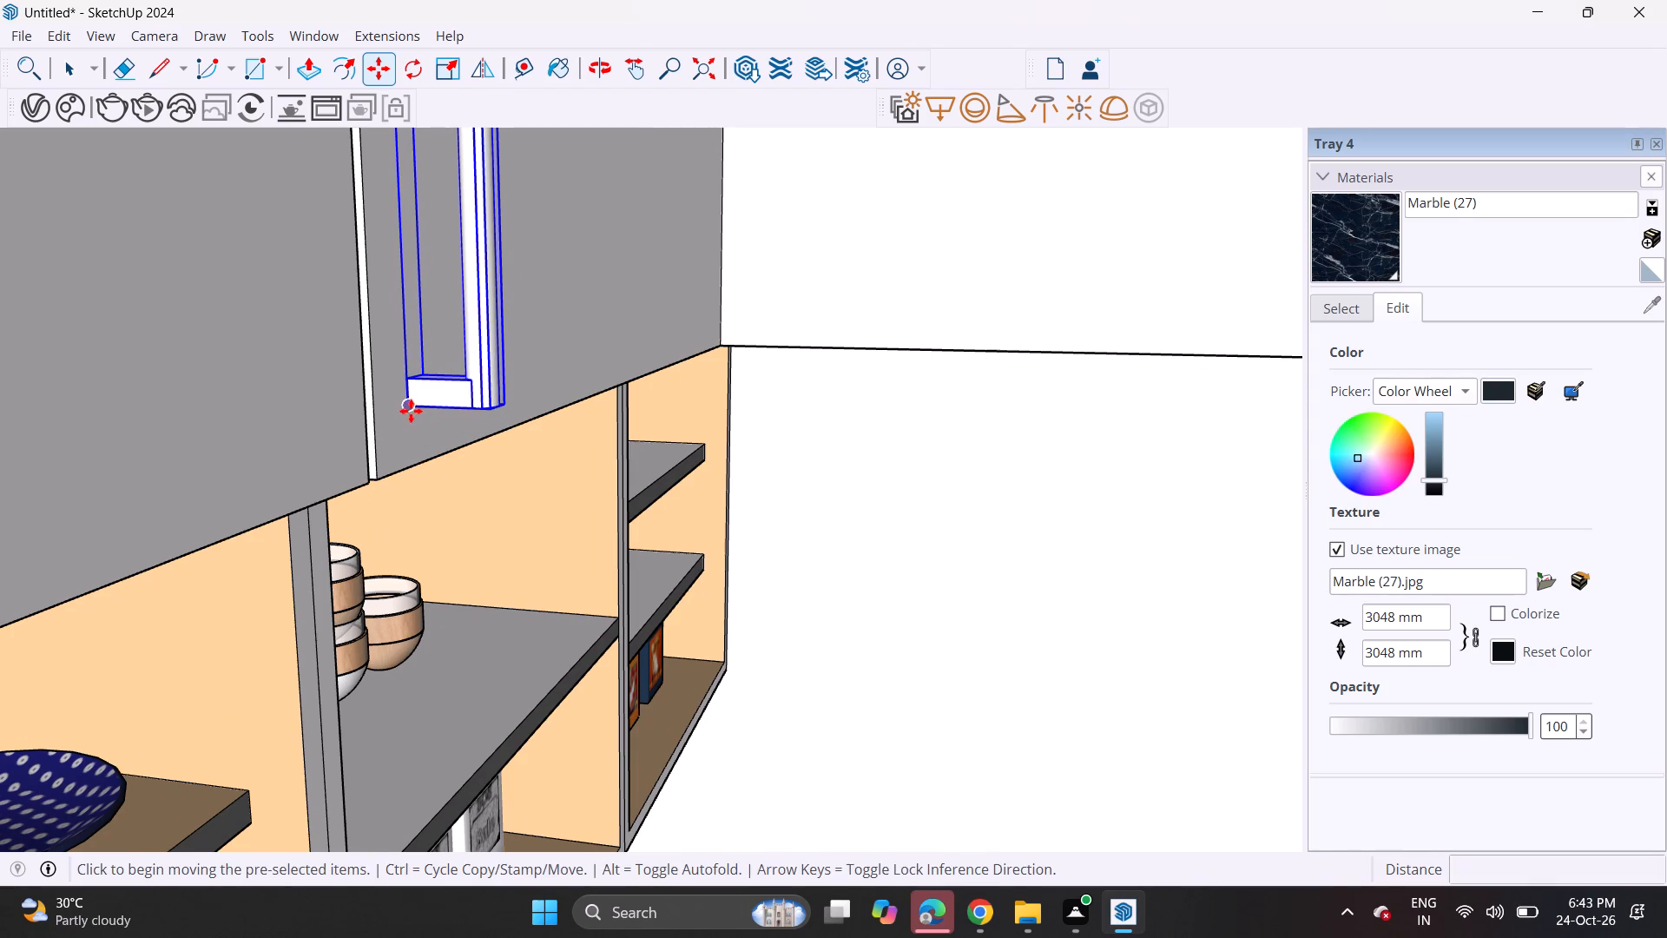
left_click(320, 428)
Copy that handle about 8' 1 13/16" along the hob wall onto the first overhead door, nearest the wooden room door.
middle_click_drag(395, 413, 102, 413)
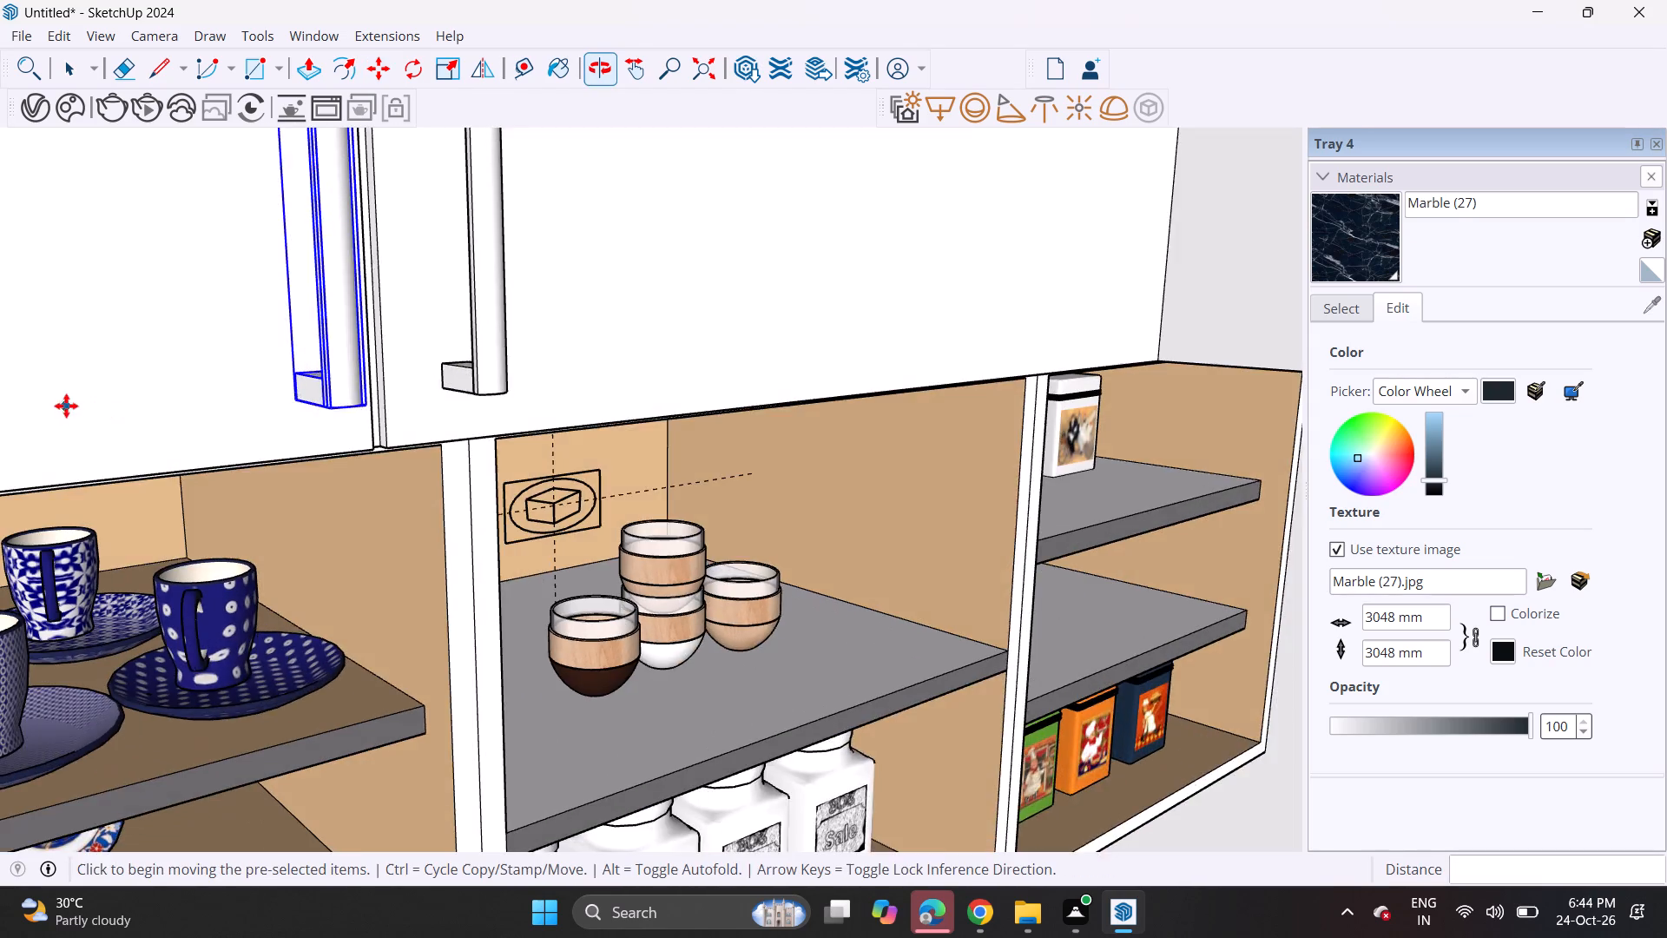
scroll(66, 406, "down", 6)
scroll(89, 399, "up", 1)
scroll(89, 399, "down", 3)
middle_click_drag(116, 406, 435, 451, "shift")
scroll(455, 457, "down", 1)
middle_click_drag(450, 458, 104, 438)
scroll(120, 419, "down", 1)
middle_click_drag(311, 453, 637, 489, "shift")
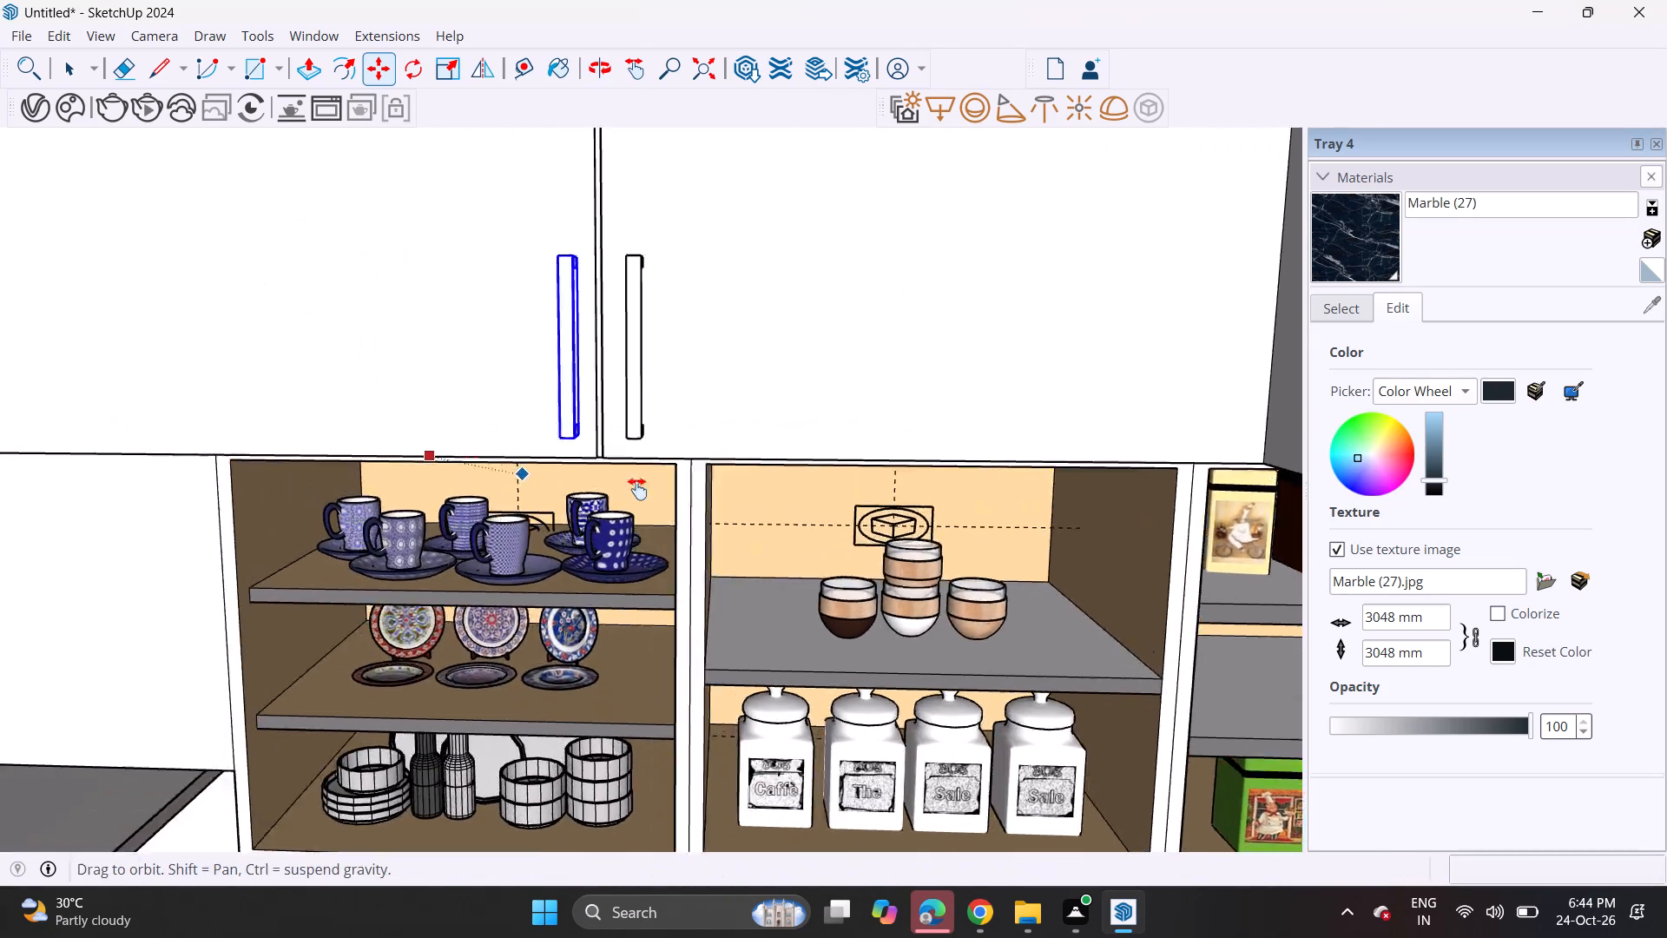
middle_click_drag(637, 489, 835, 512, "shift")
scroll(847, 519, "down", 6)
middle_click_drag(929, 499, 791, 468)
scroll(855, 472, "up", 3)
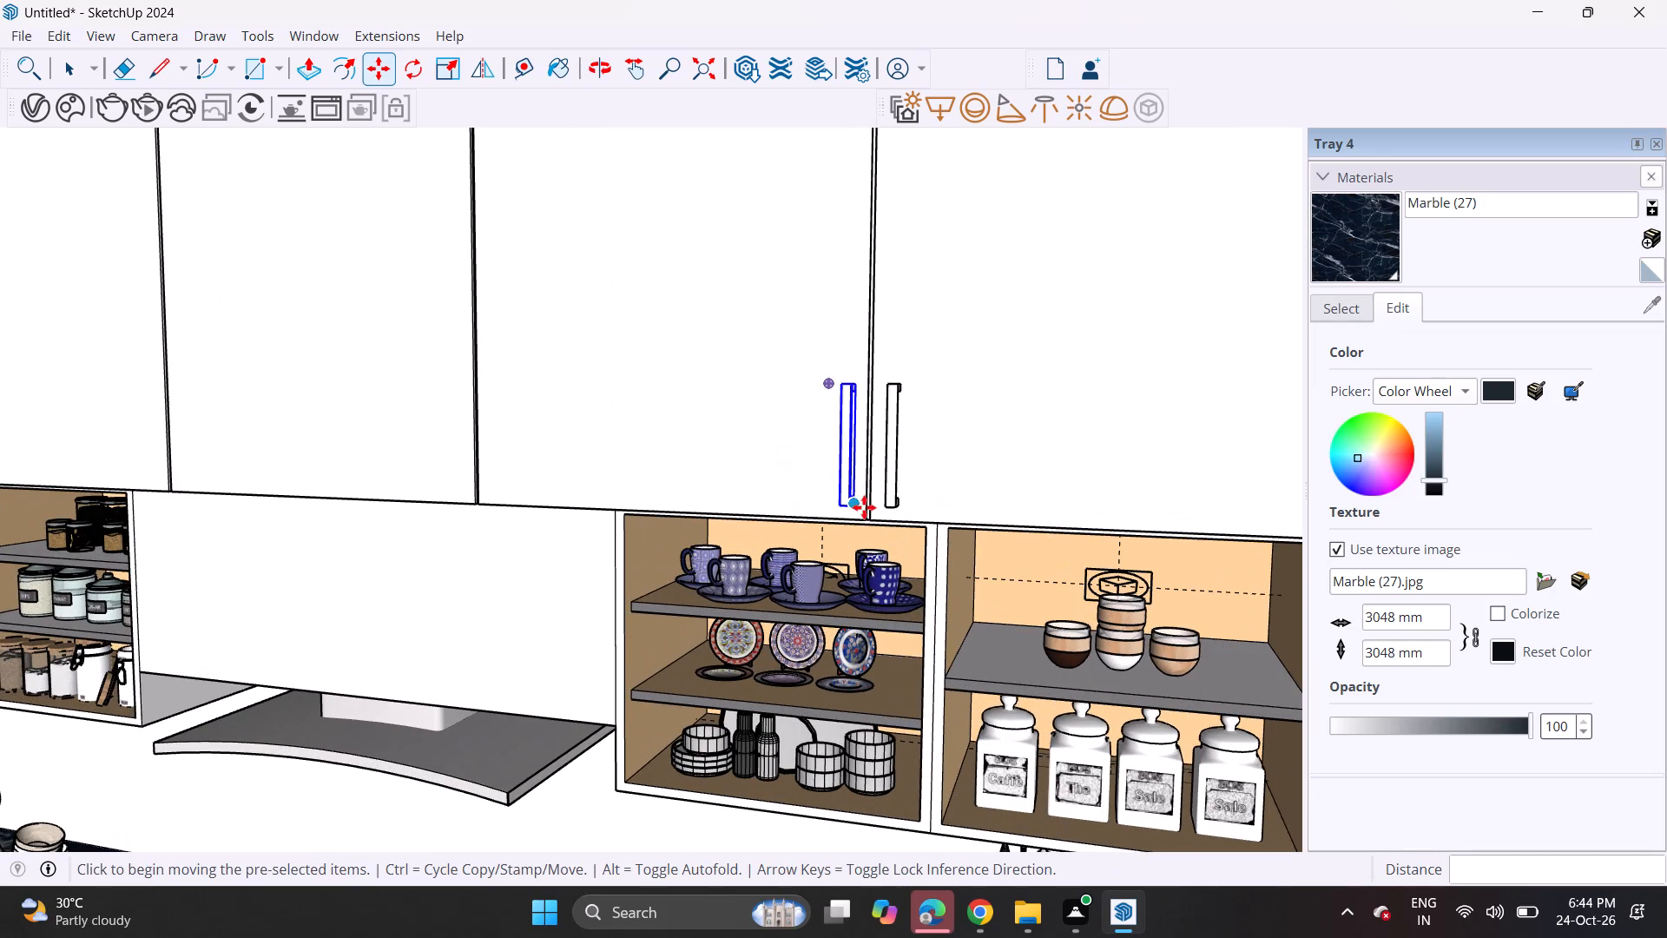
left_click(864, 511)
middle_click_drag(529, 458, 981, 554, "shift")
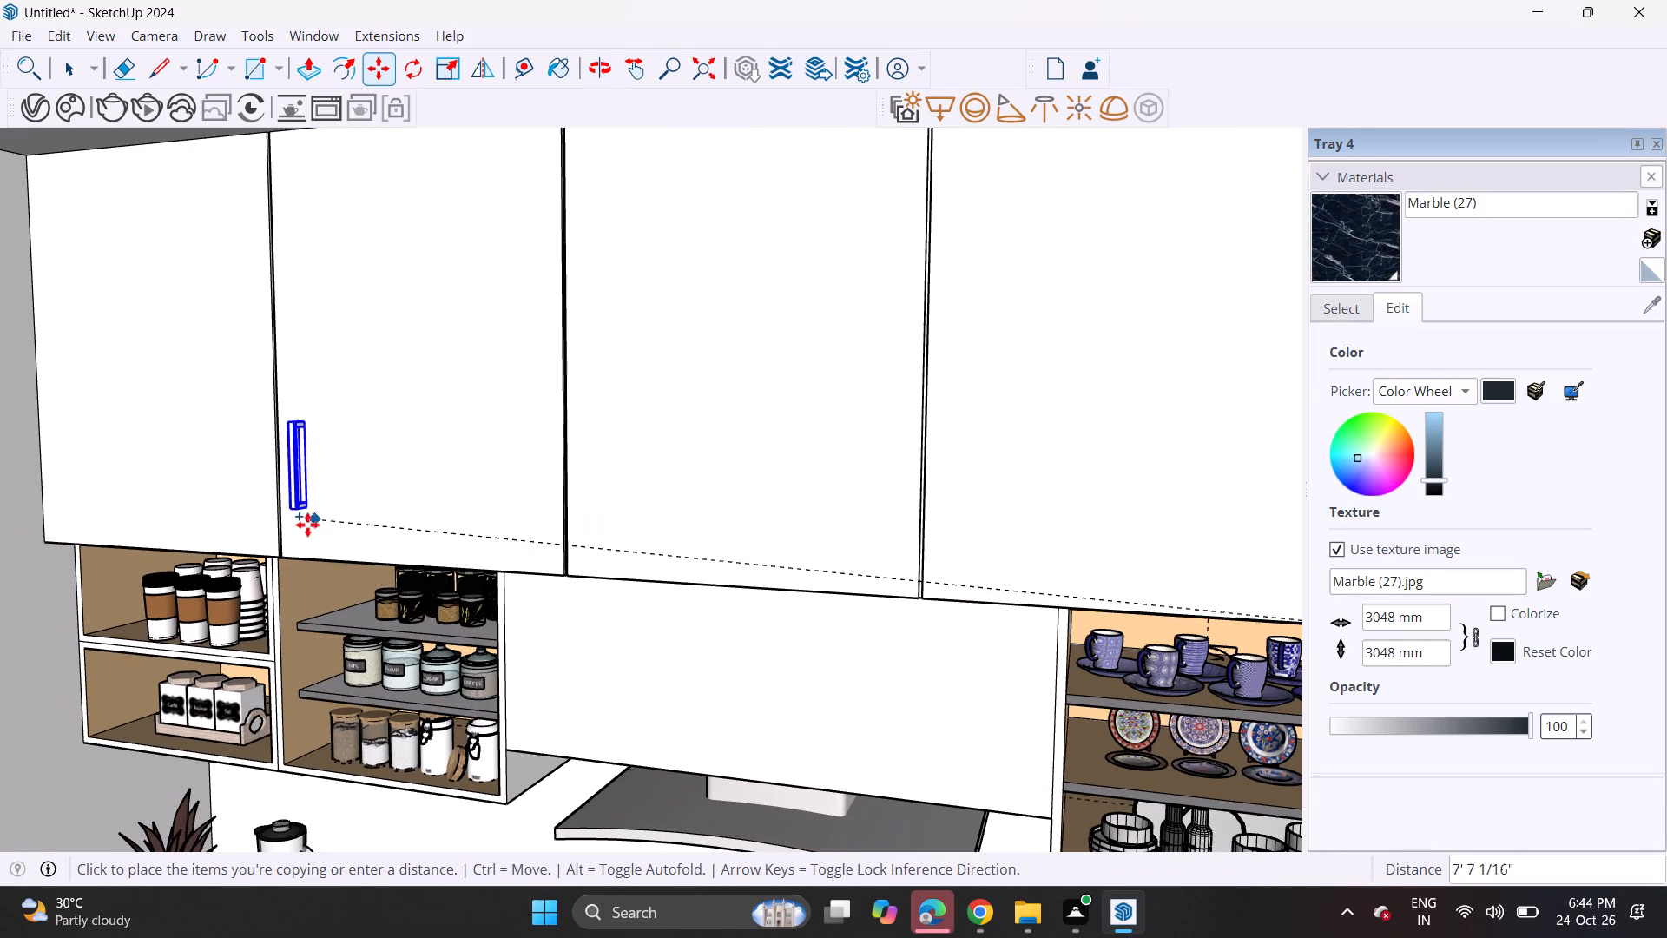
left_click(267, 548)
Copy the first overhead door's handle about 2' 9 1/4" onto the second door, beside its far gap.
left_click(262, 545)
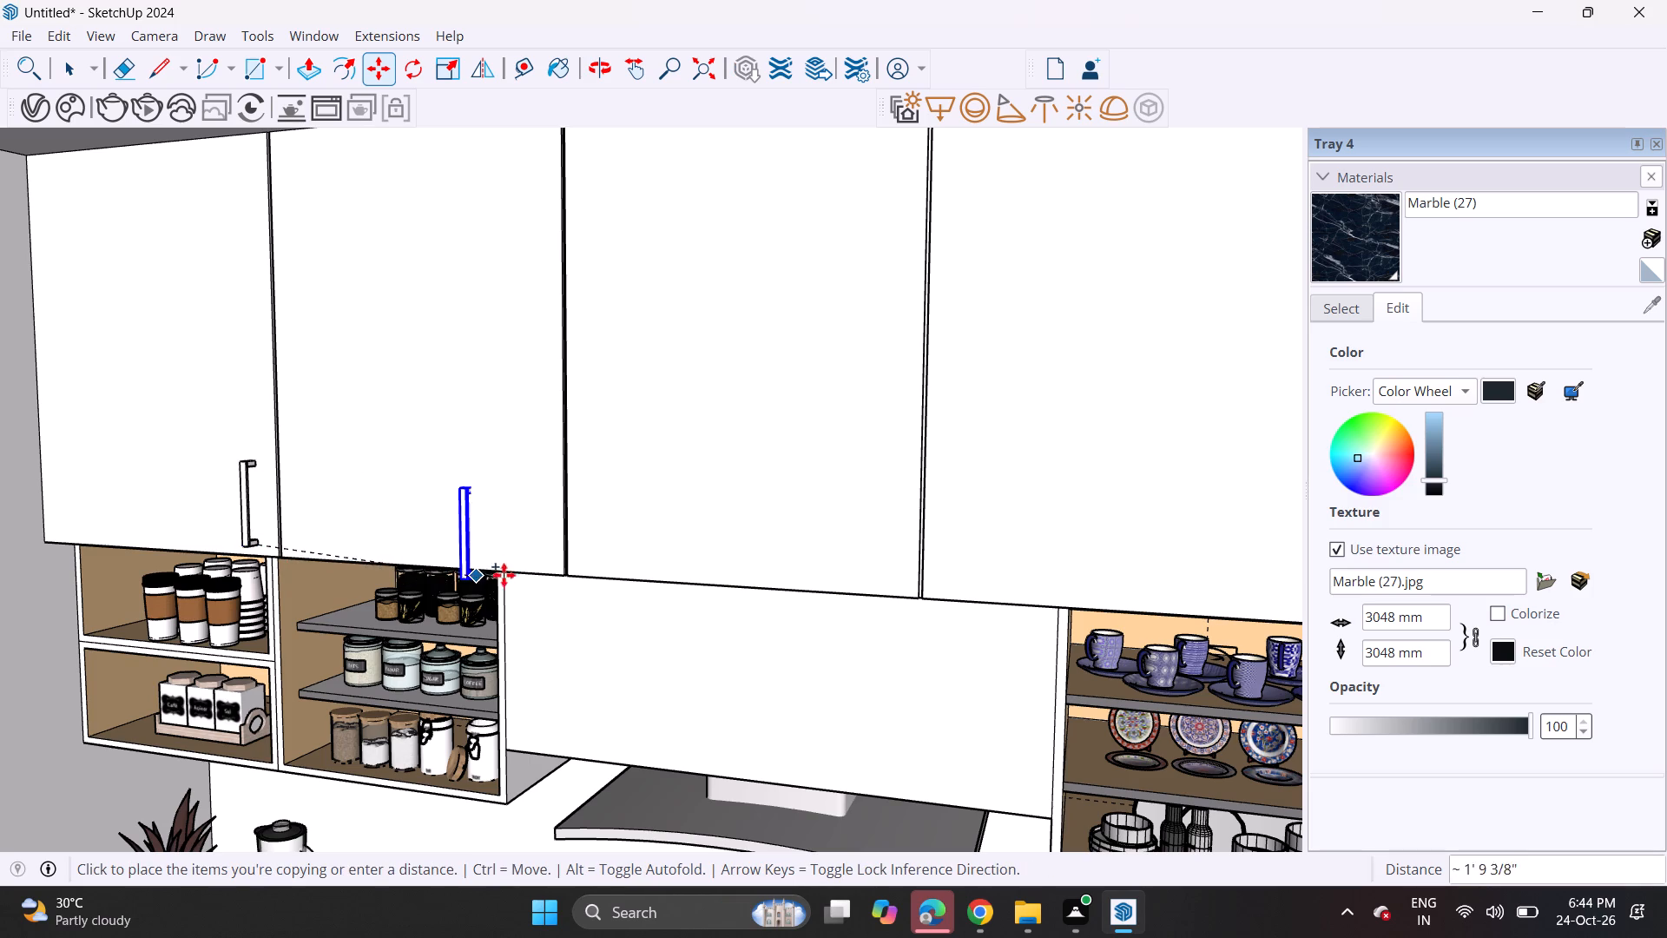
left_click(553, 558)
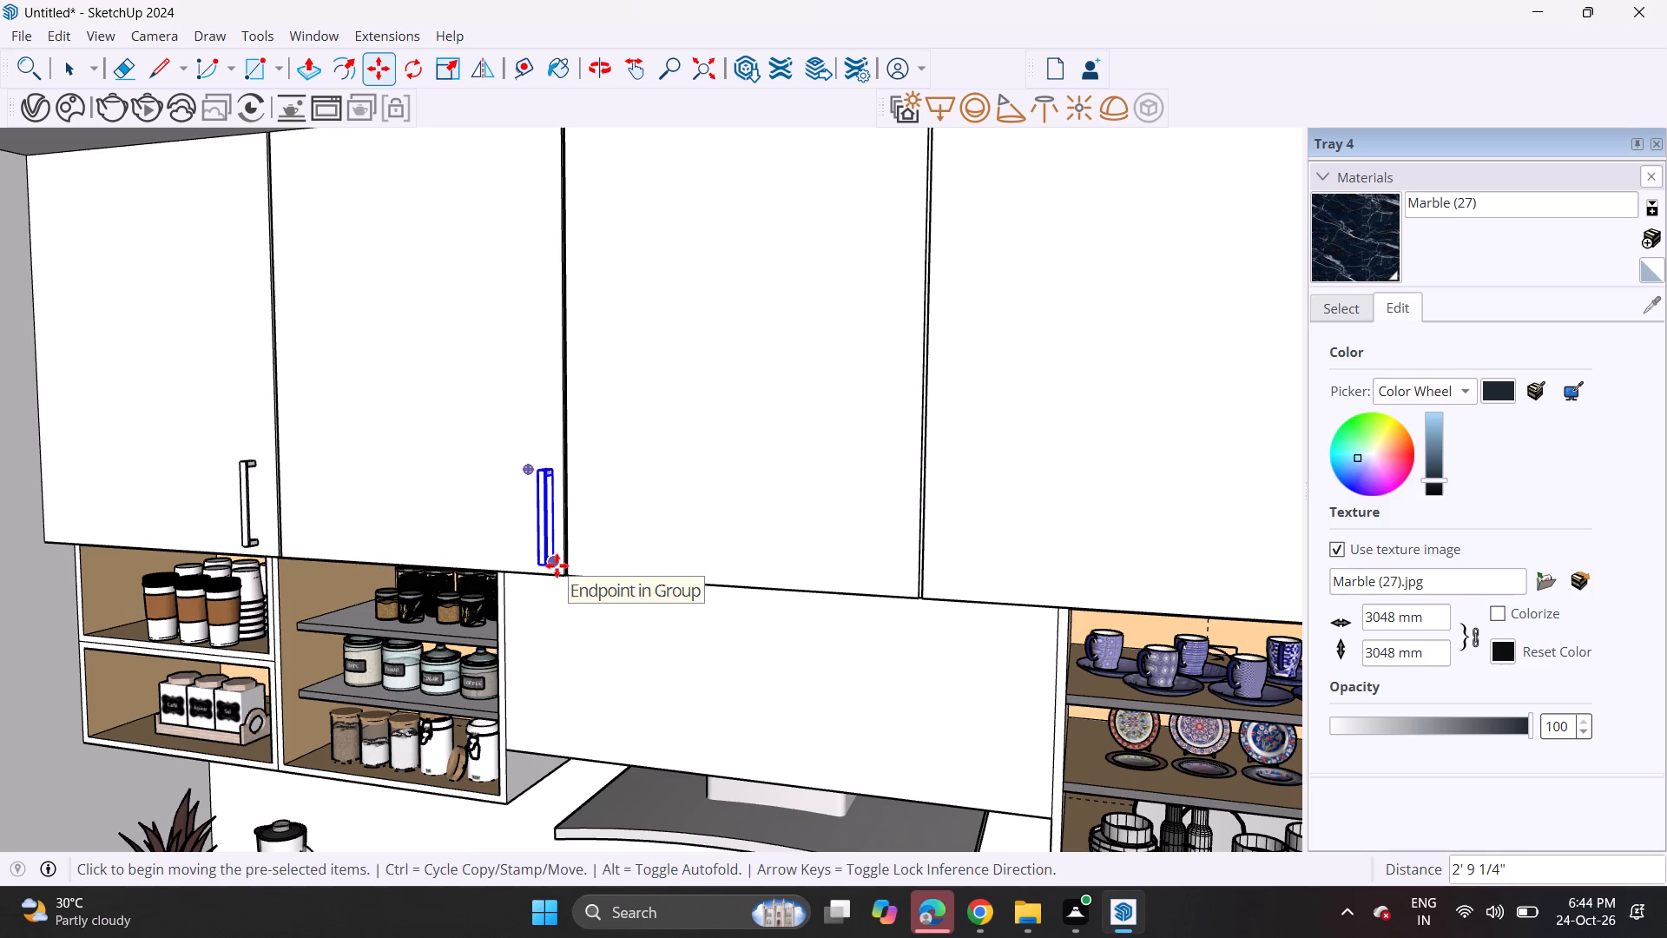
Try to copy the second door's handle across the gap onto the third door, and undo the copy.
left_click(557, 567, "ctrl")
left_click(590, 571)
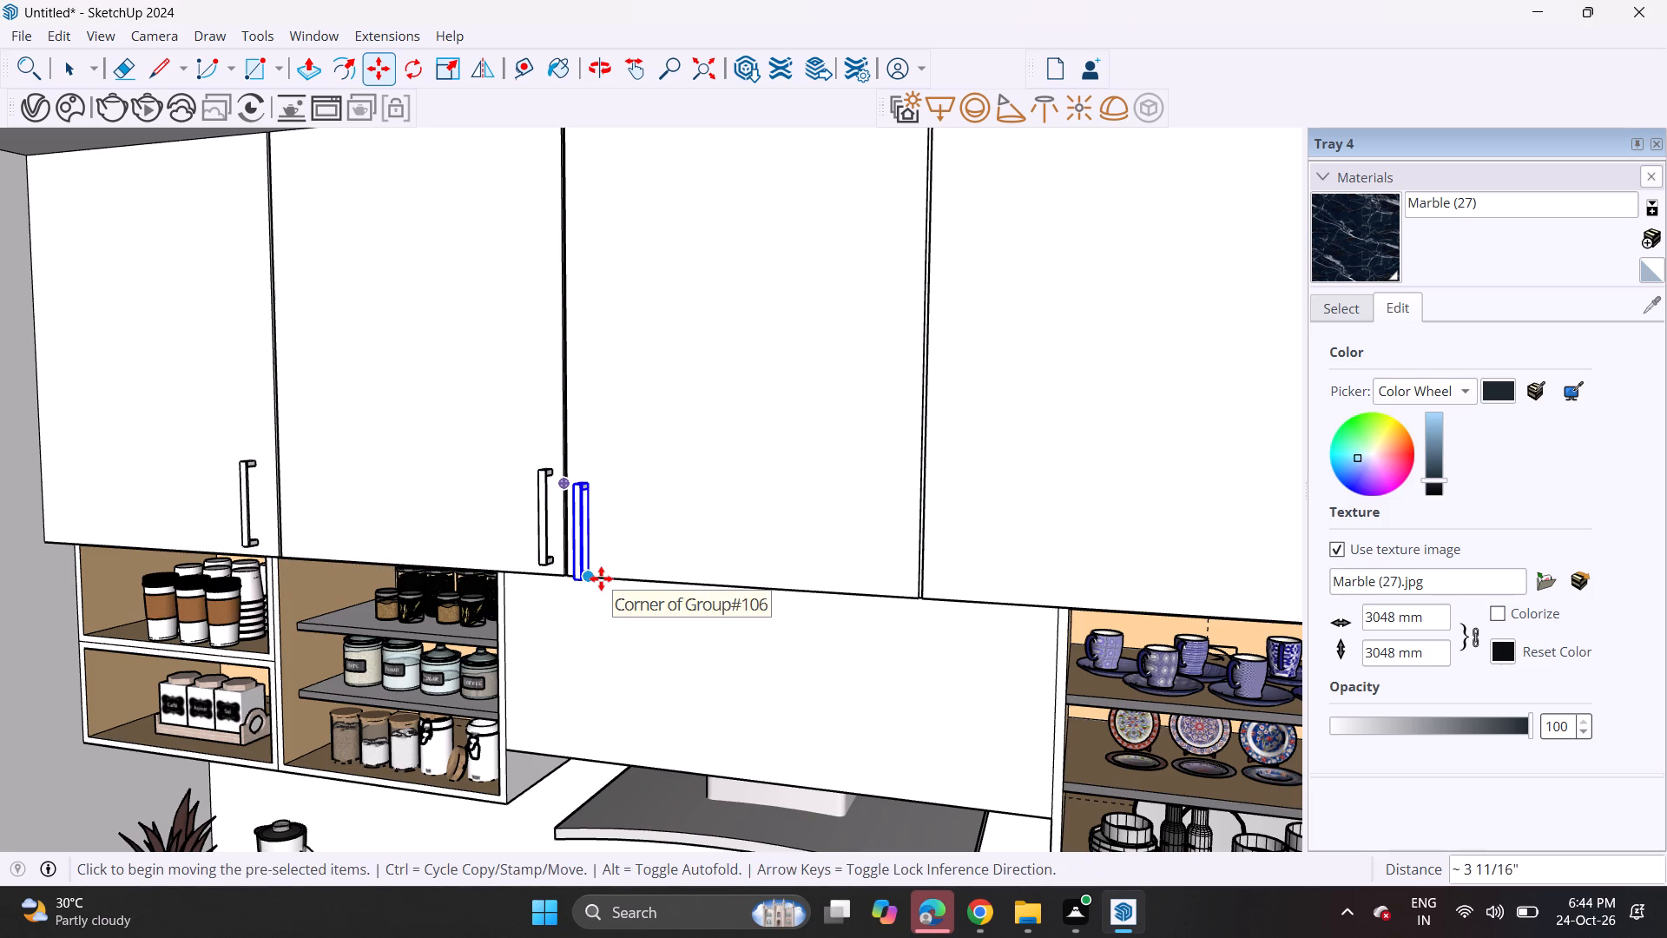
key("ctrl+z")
Copy the second door's handle about 3 7/16" level across the gap onto the third overhead door.
key("space")
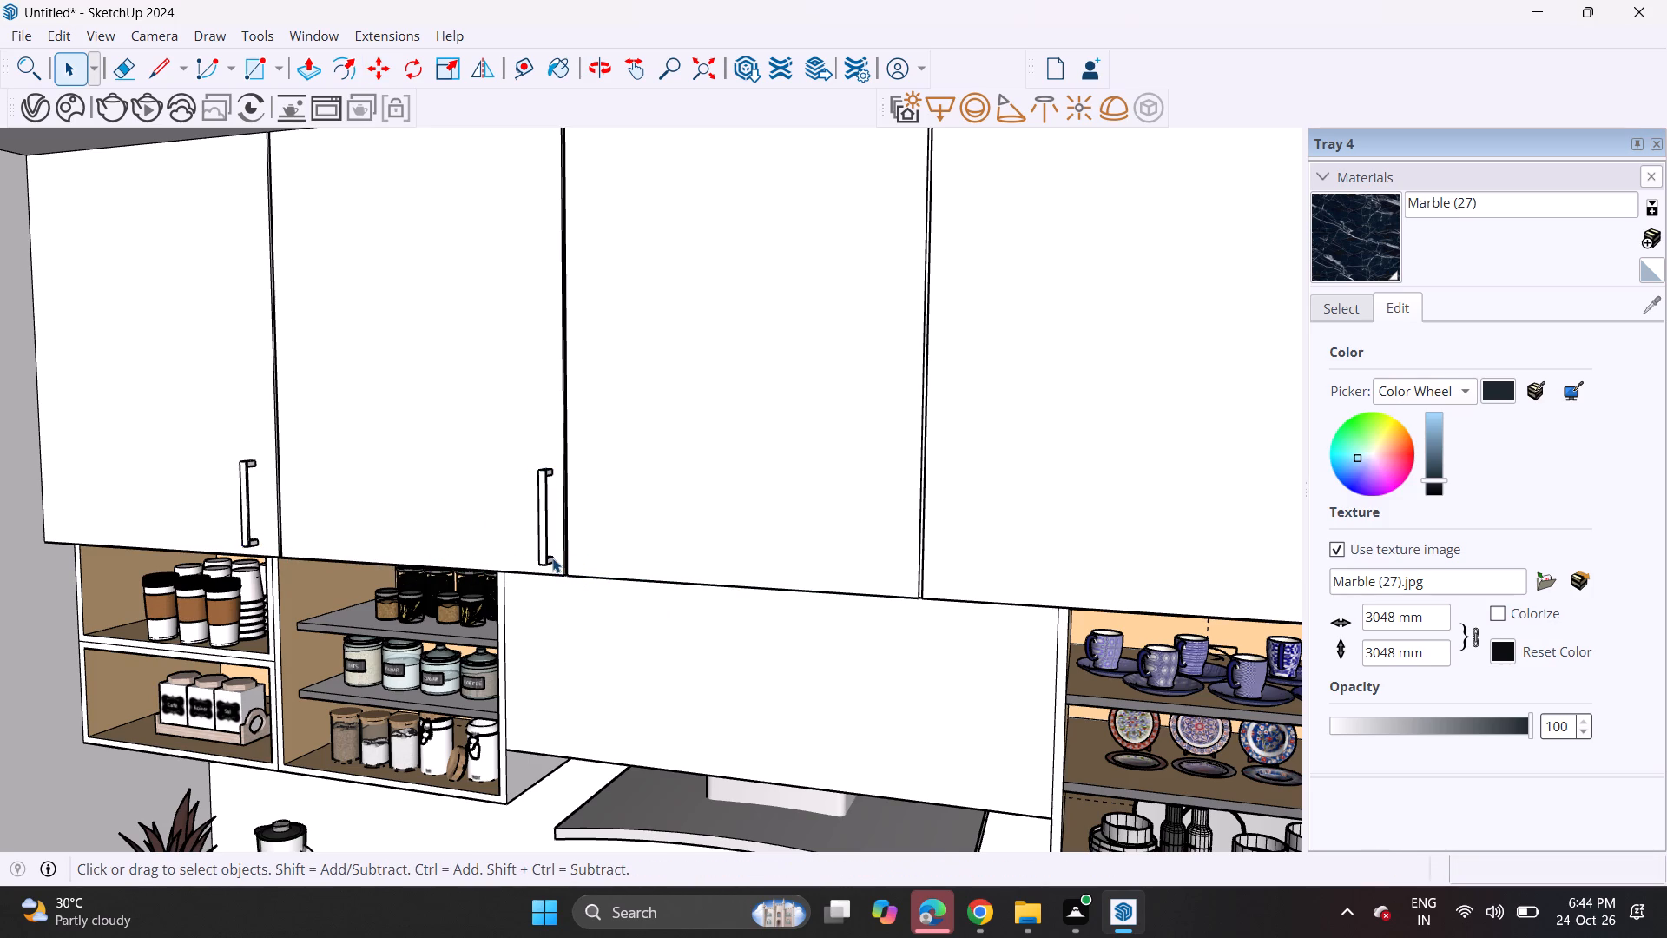
left_click(552, 558)
key("m")
left_click(563, 565)
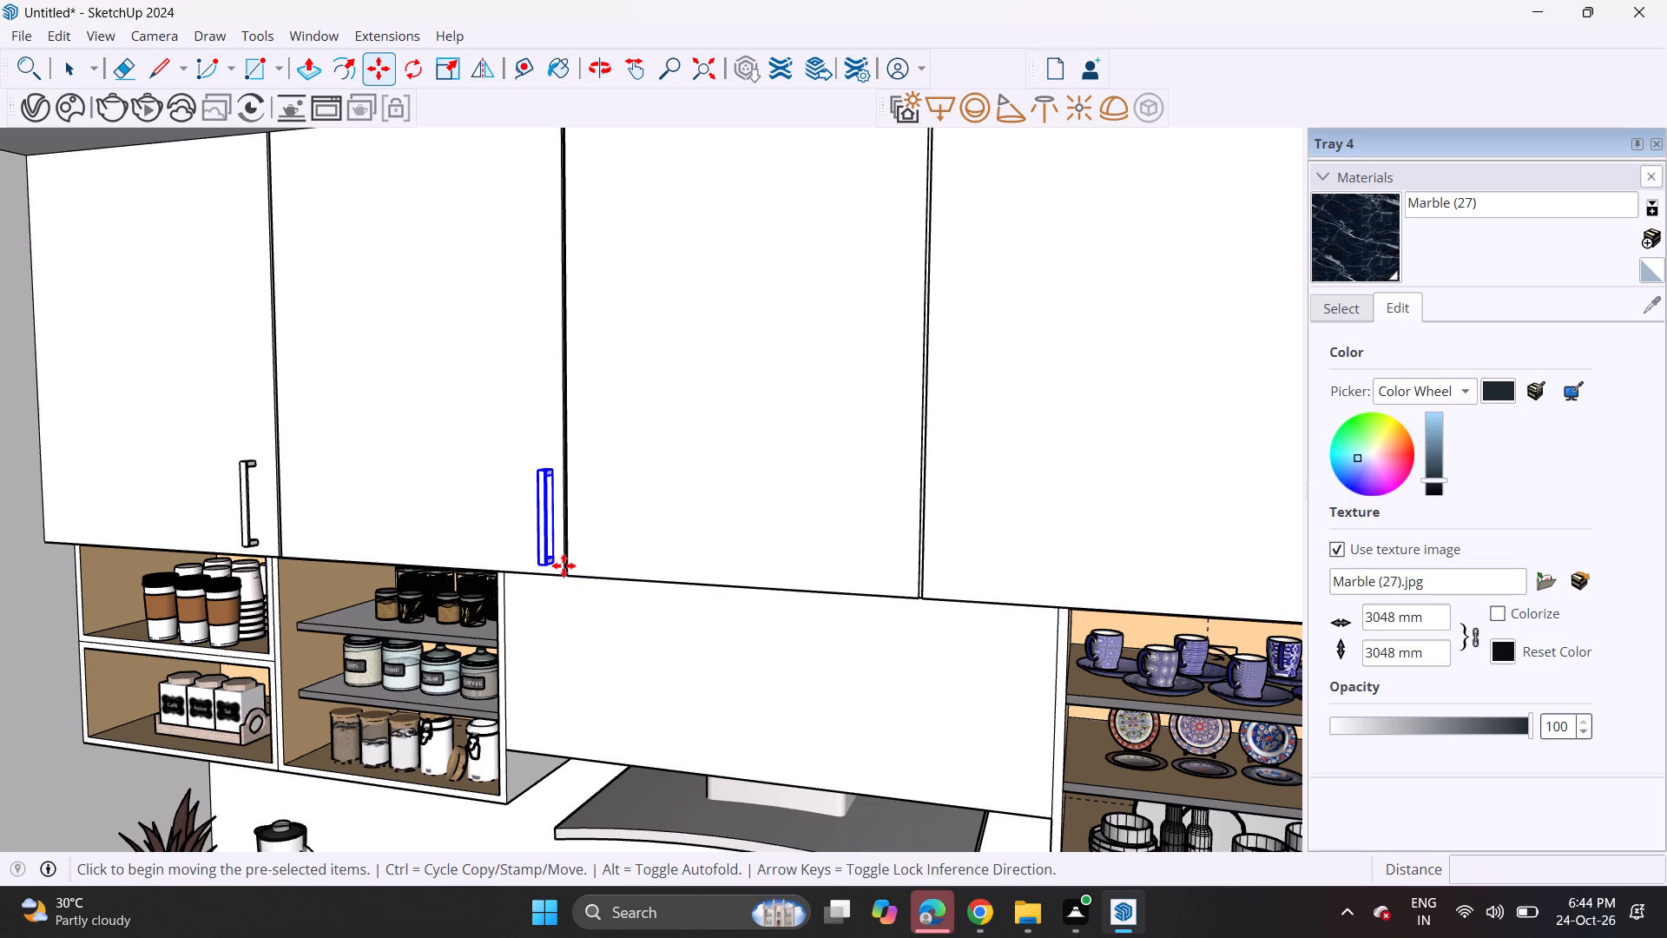
left_click(588, 561)
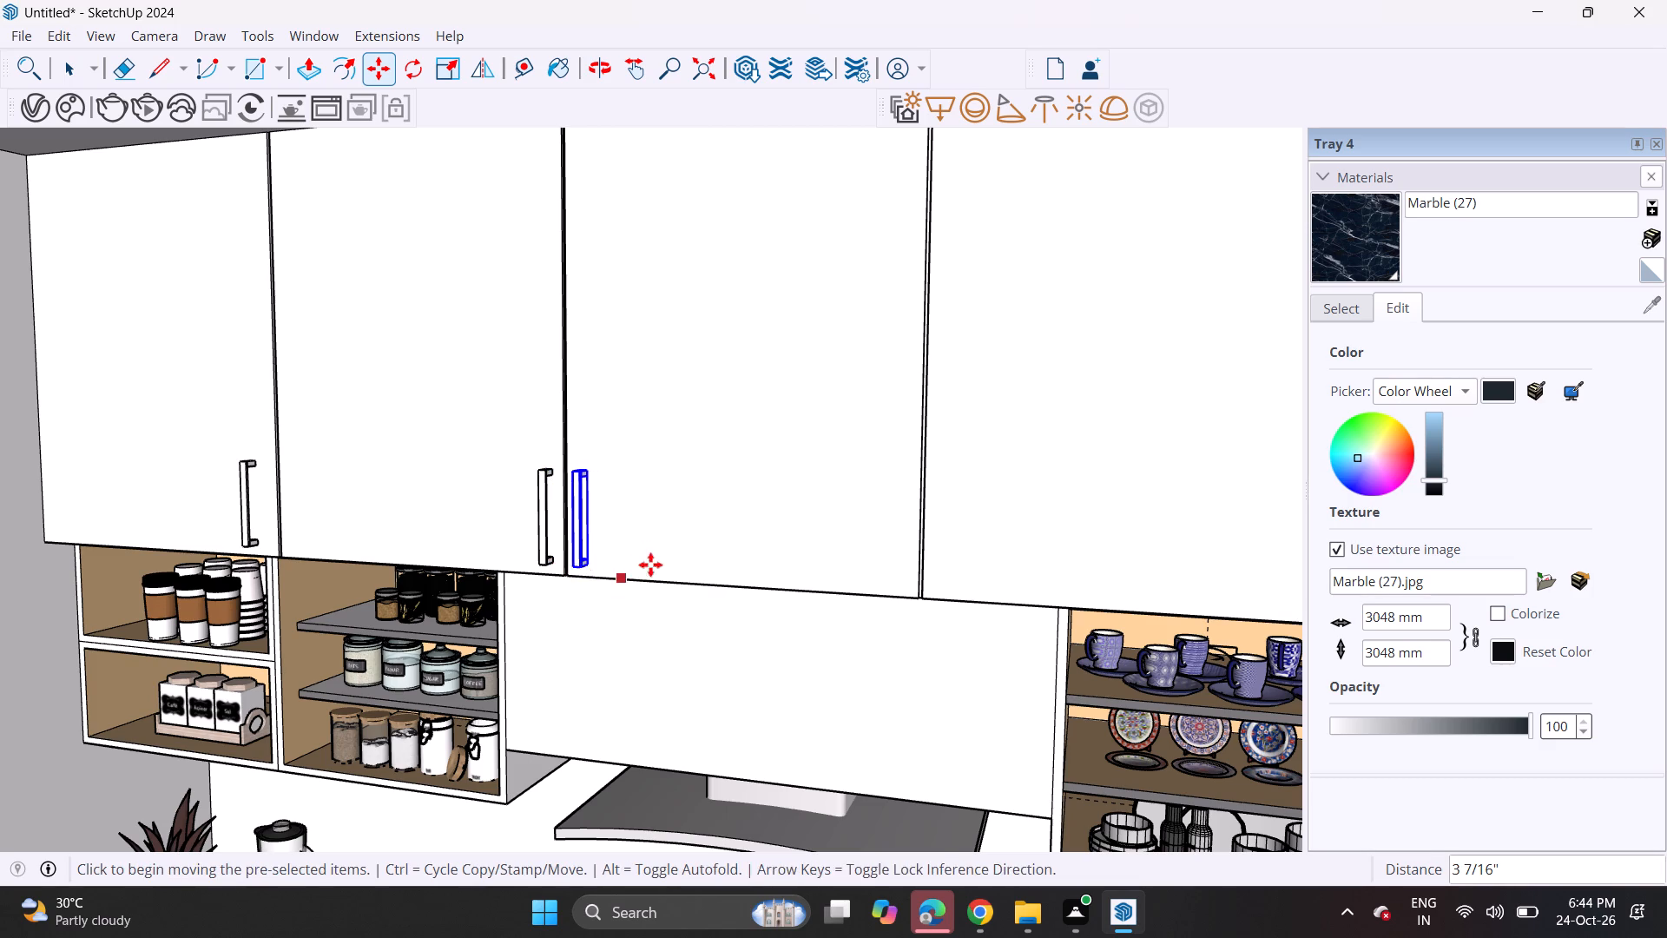
Draw a line across the underside of the overhead cabinet above the sink counter, splitting off its outer end.
scroll(618, 539, "down", 6)
middle_click_drag(737, 472, 772, 465)
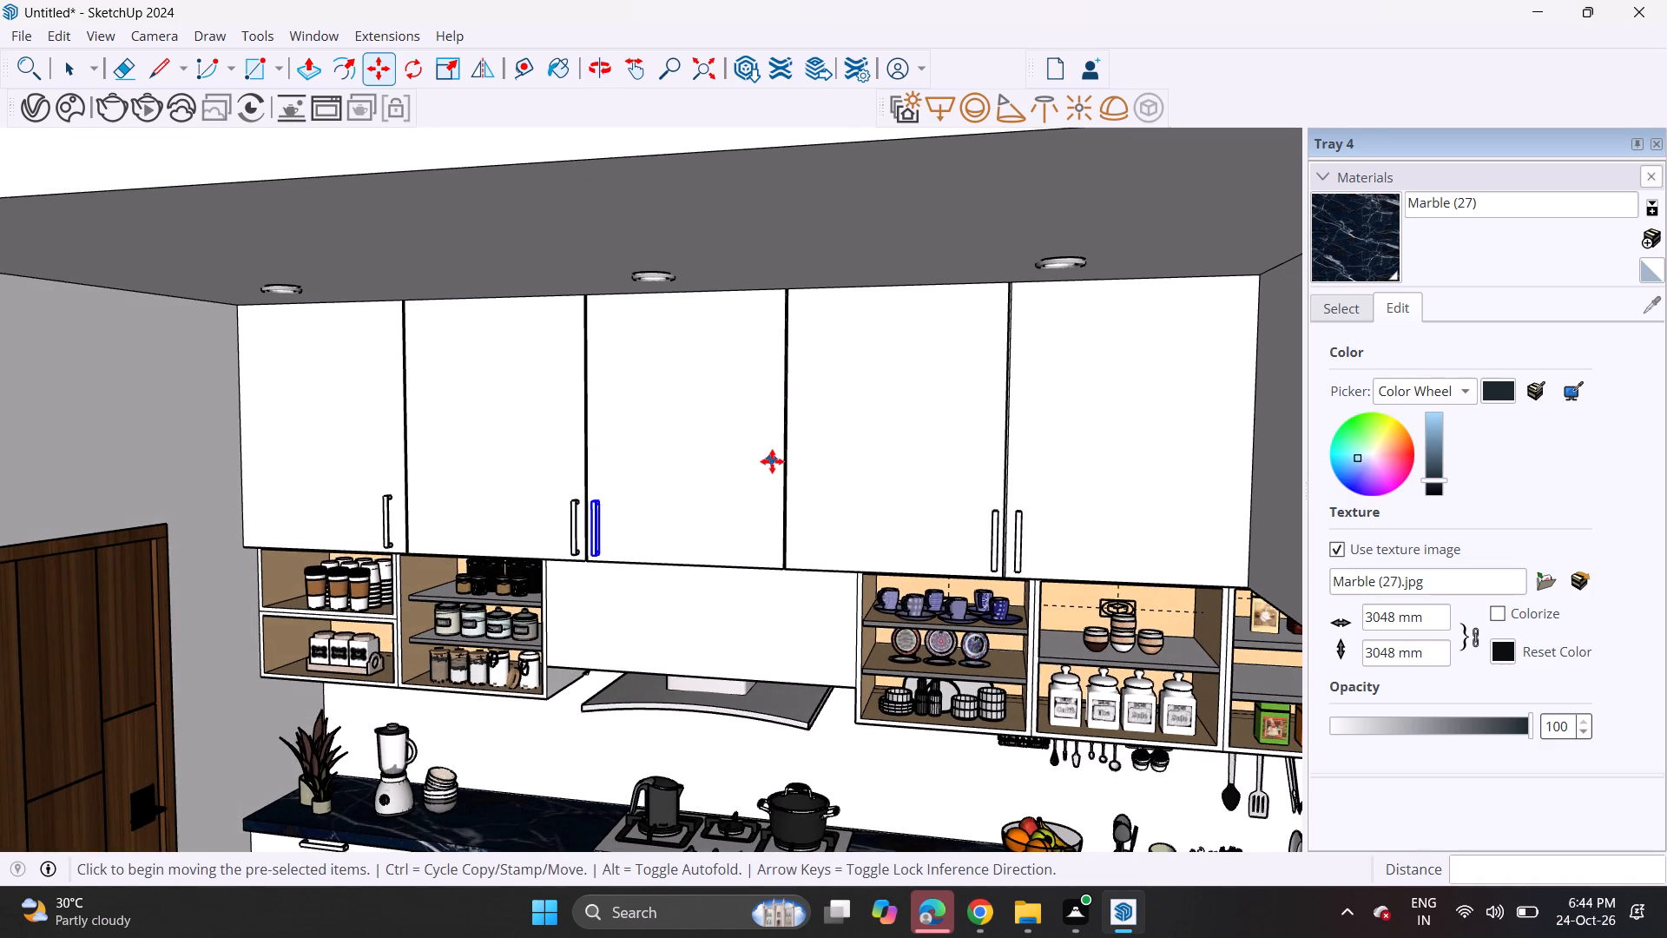
scroll(772, 463, "down", 1)
scroll(772, 463, "up", 1)
scroll(772, 463, "down", 4)
middle_click_drag(772, 465, 830, 399)
scroll(830, 396, "down", 1)
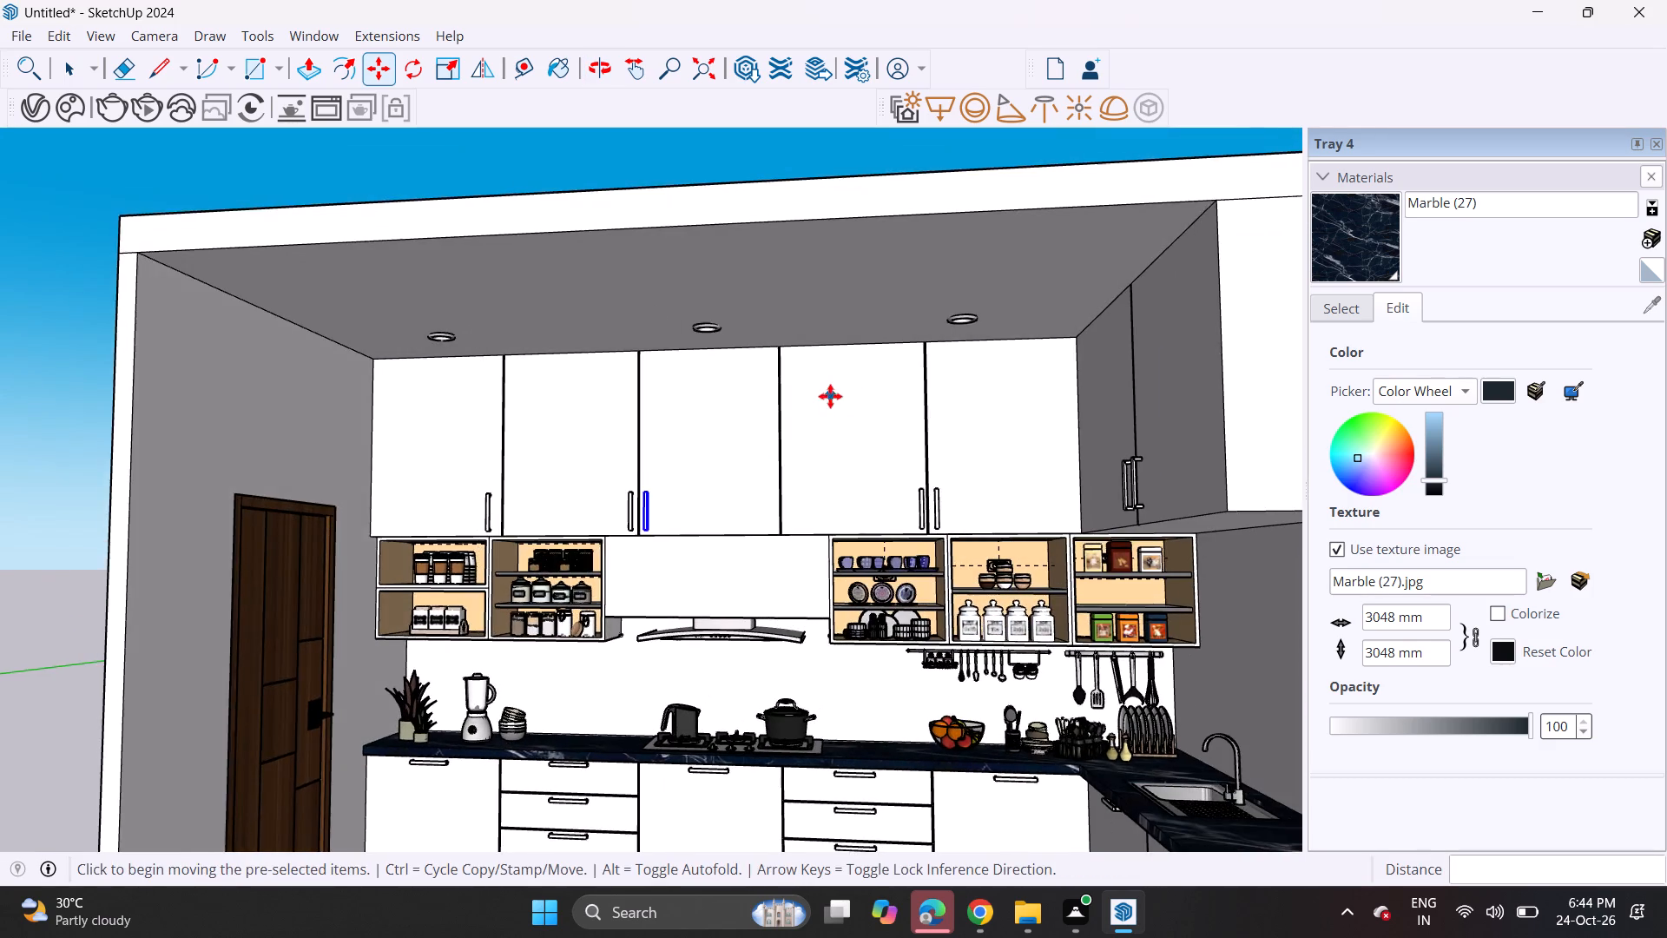
scroll(830, 396, "down", 1)
middle_click_drag(797, 452, 699, 424, "shift")
middle_click_drag(669, 407, 820, 428)
middle_click_drag(1049, 477, 880, 367)
left_click(173, 69)
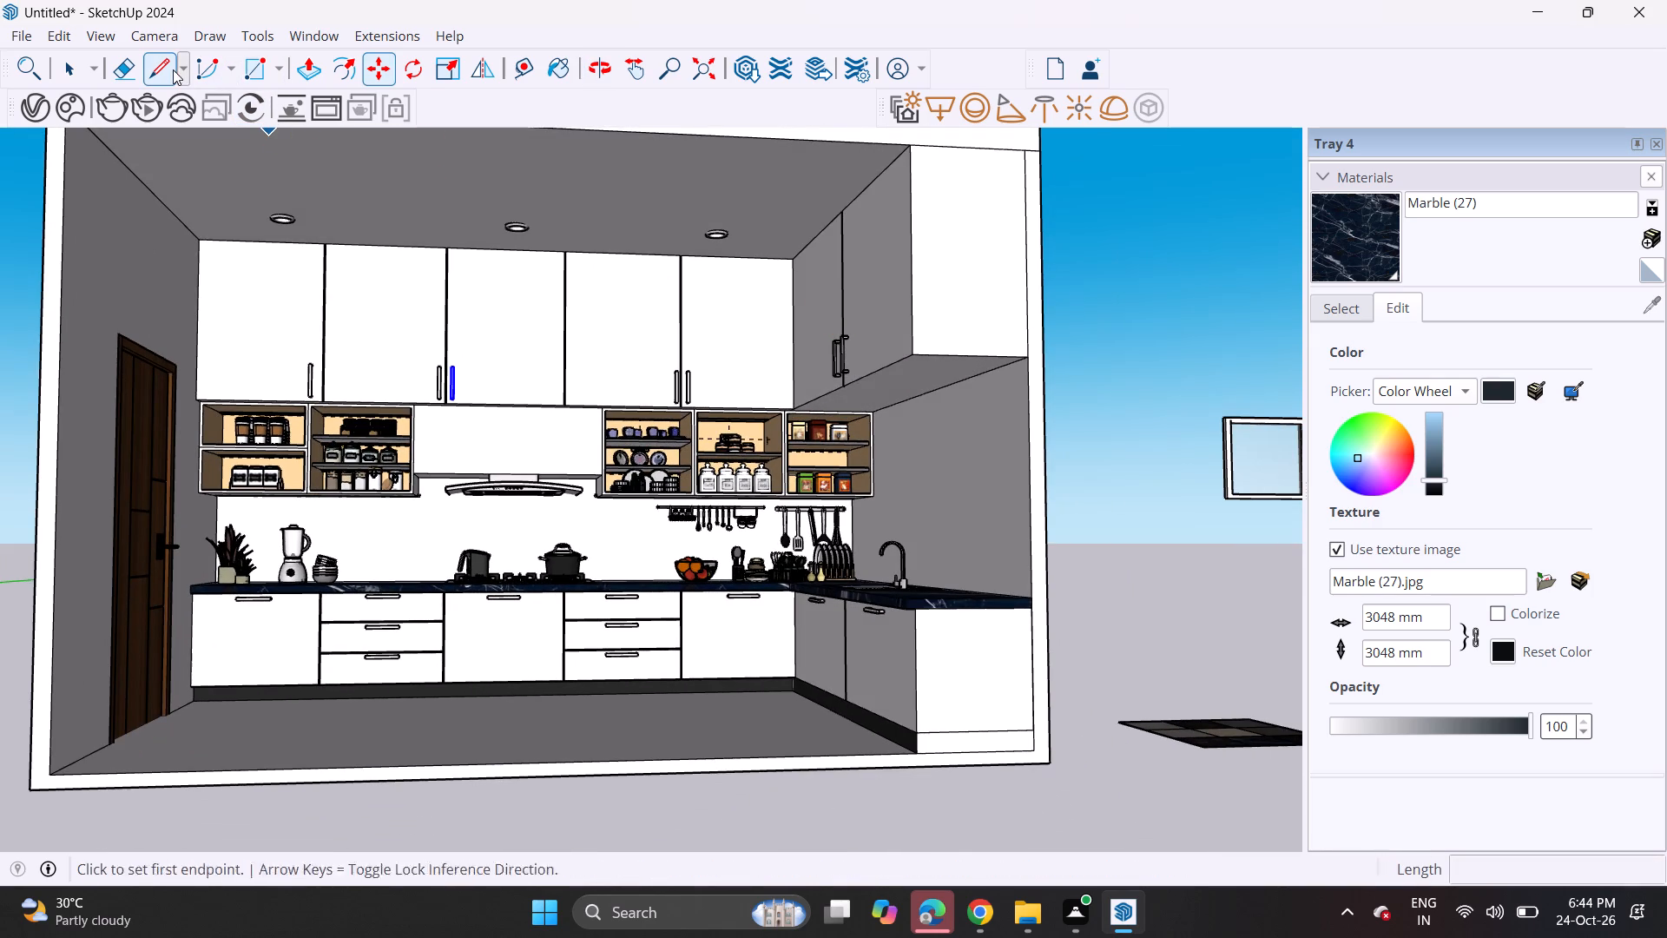
scroll(782, 359, "up", 3)
left_click(941, 380)
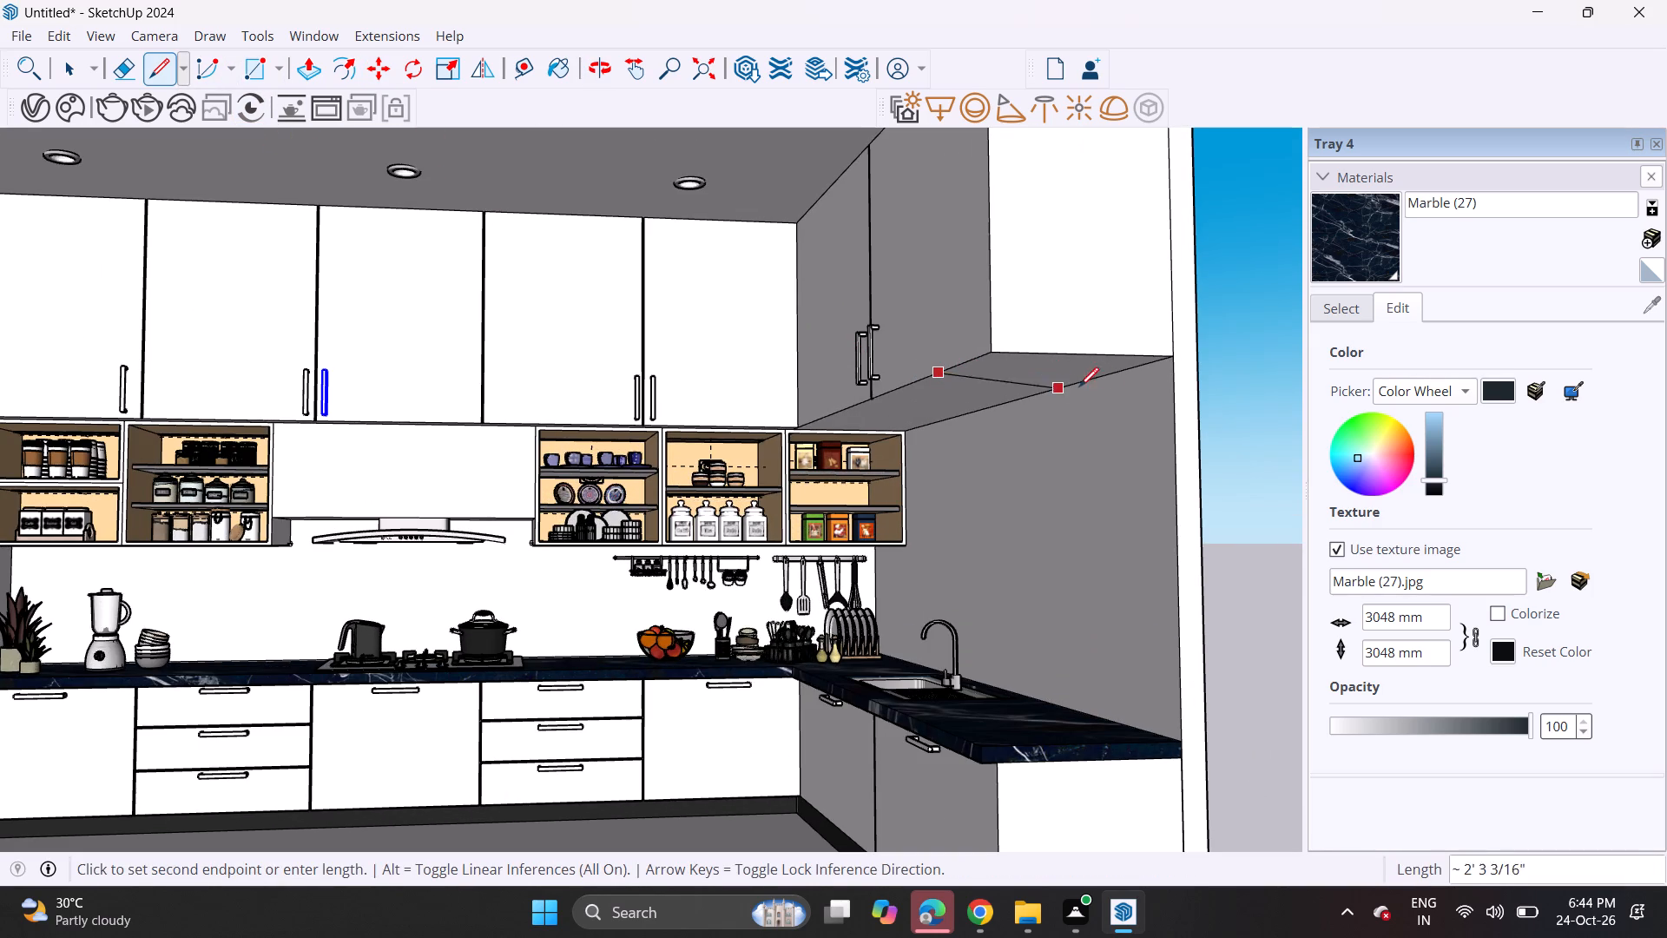
left_click(1123, 381)
Push/Pull the outer part of the overhead cabinet's underside down to the countertop to form a tall section.
left_click(302, 73)
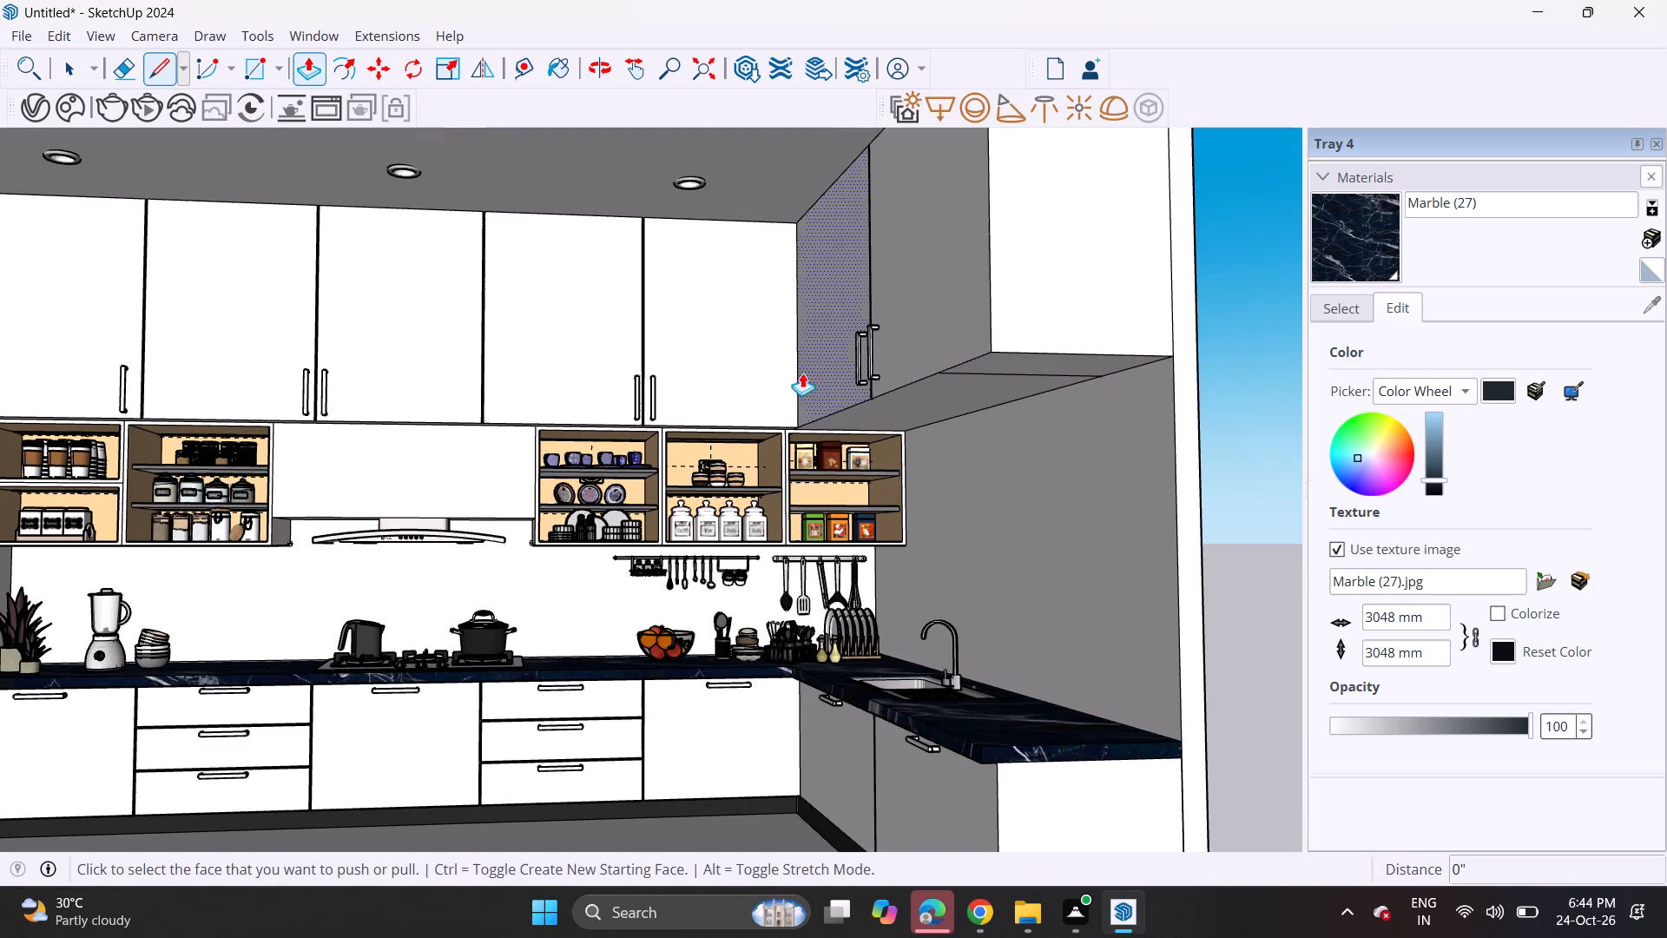
left_click(986, 365)
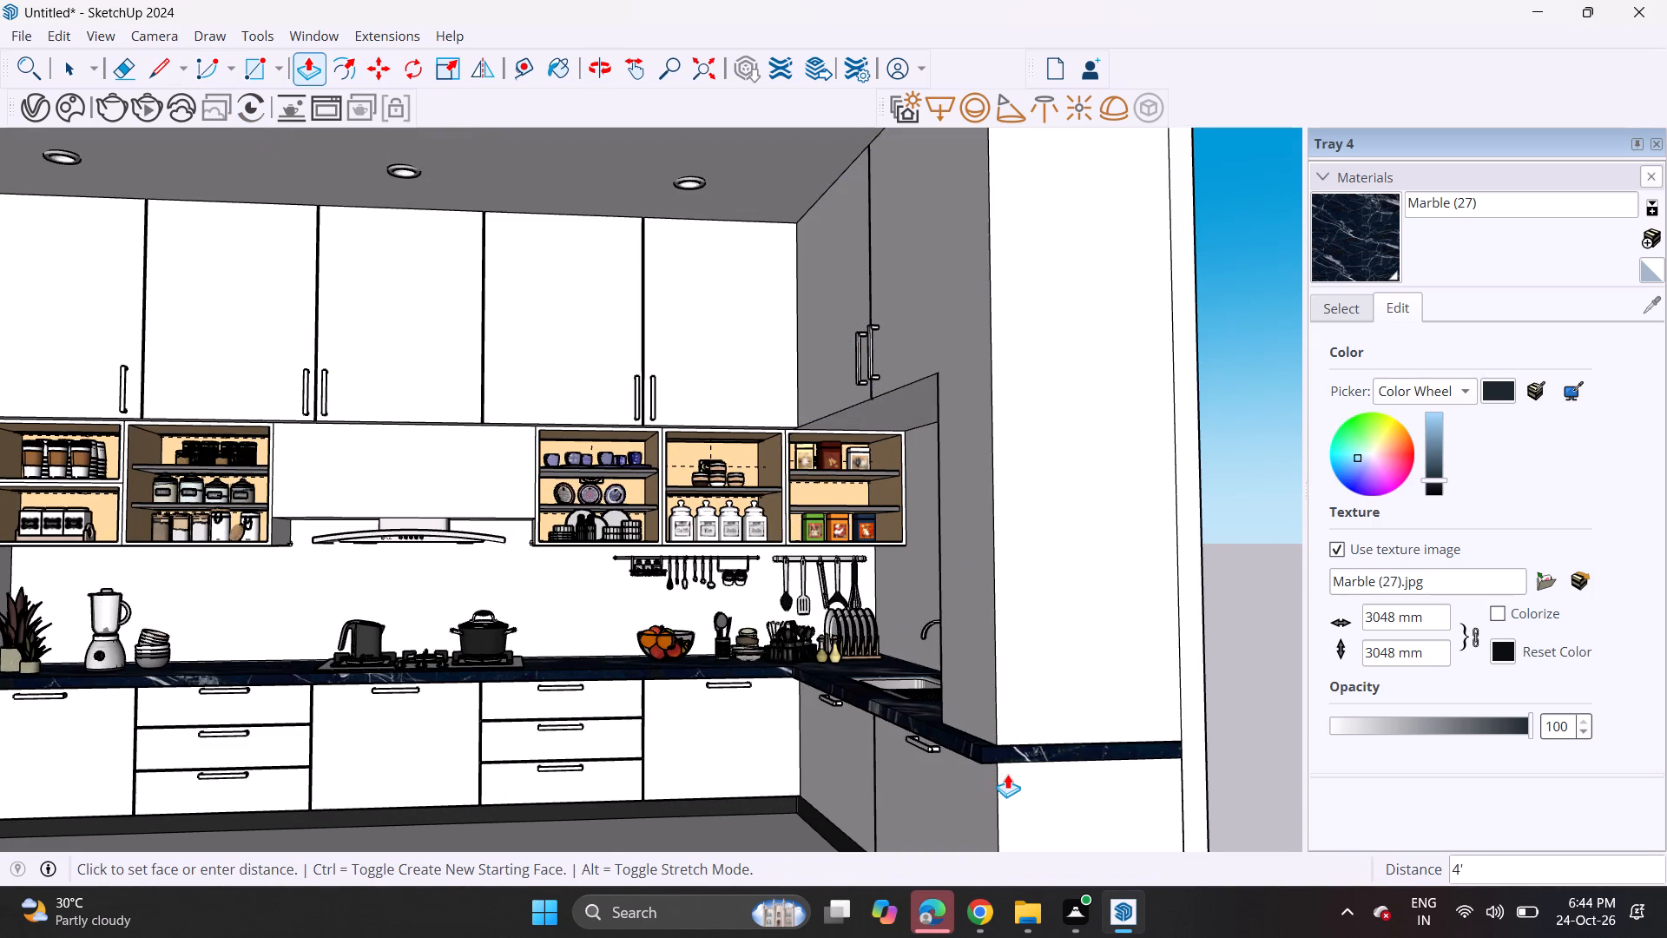
left_click(1007, 774)
Pull the tall section's front face out into the room in two passes, about 2" and 2 15/16".
scroll(755, 592, "up", 1)
middle_click_drag(755, 592, 903, 479)
middle_click_drag(894, 492, 860, 601)
scroll(814, 516, "up", 1)
middle_click_drag(816, 518, 595, 351, "shift")
middle_click_drag(642, 407, 708, 460)
scroll(993, 562, "up", 4)
left_click(1014, 531)
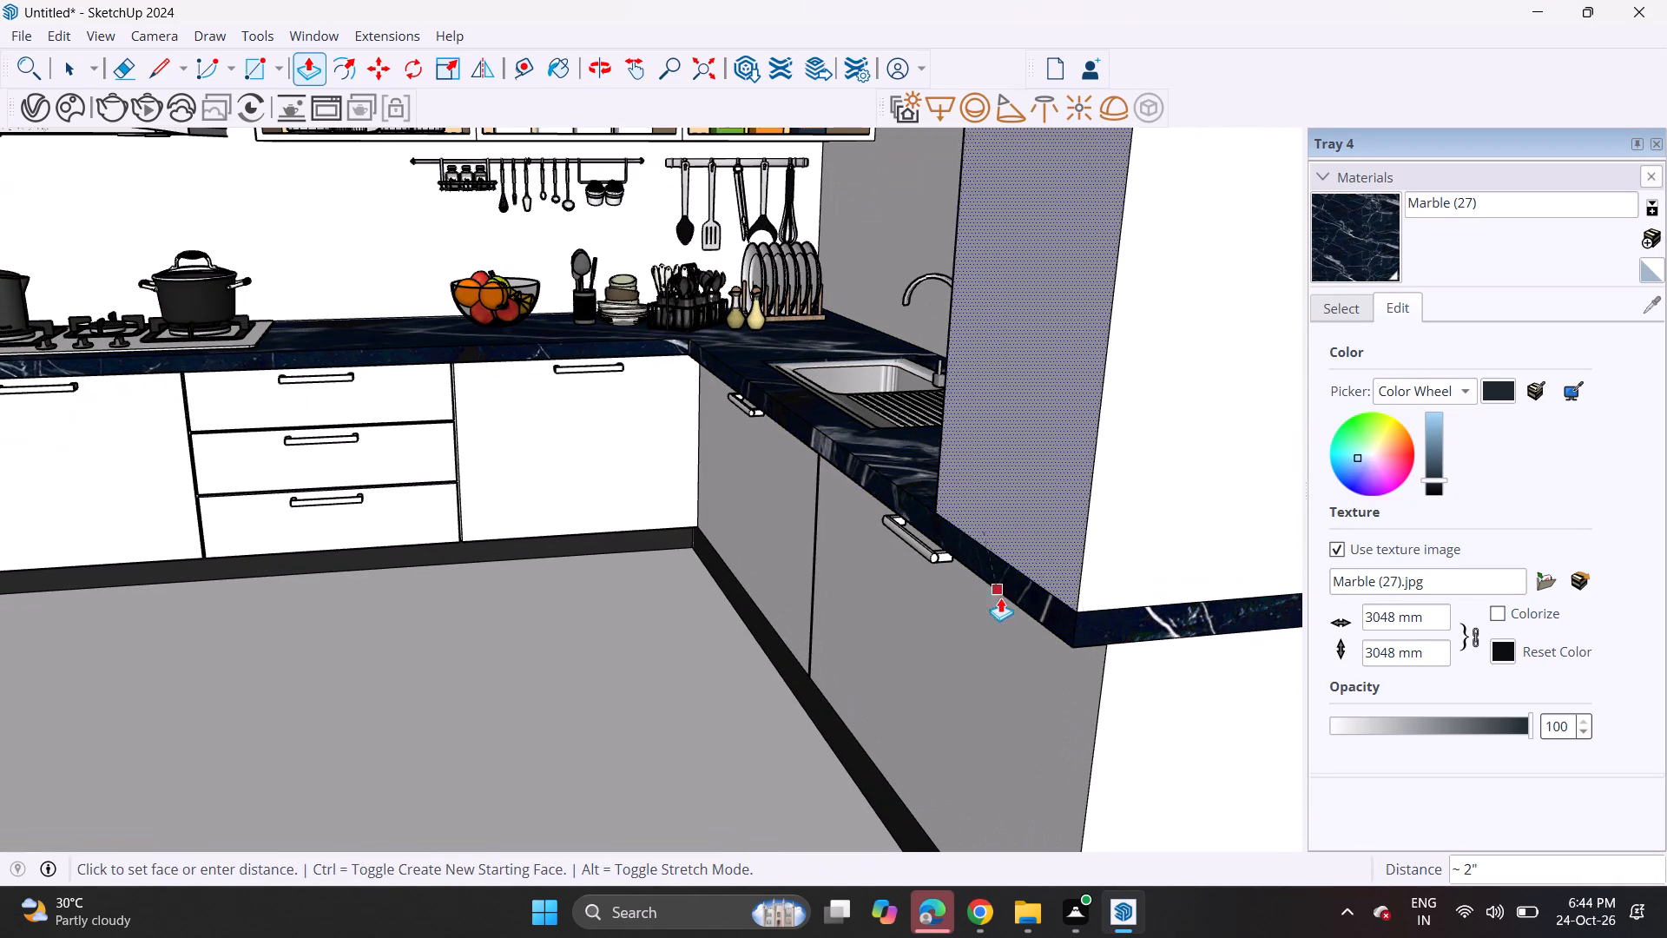
left_click(990, 572)
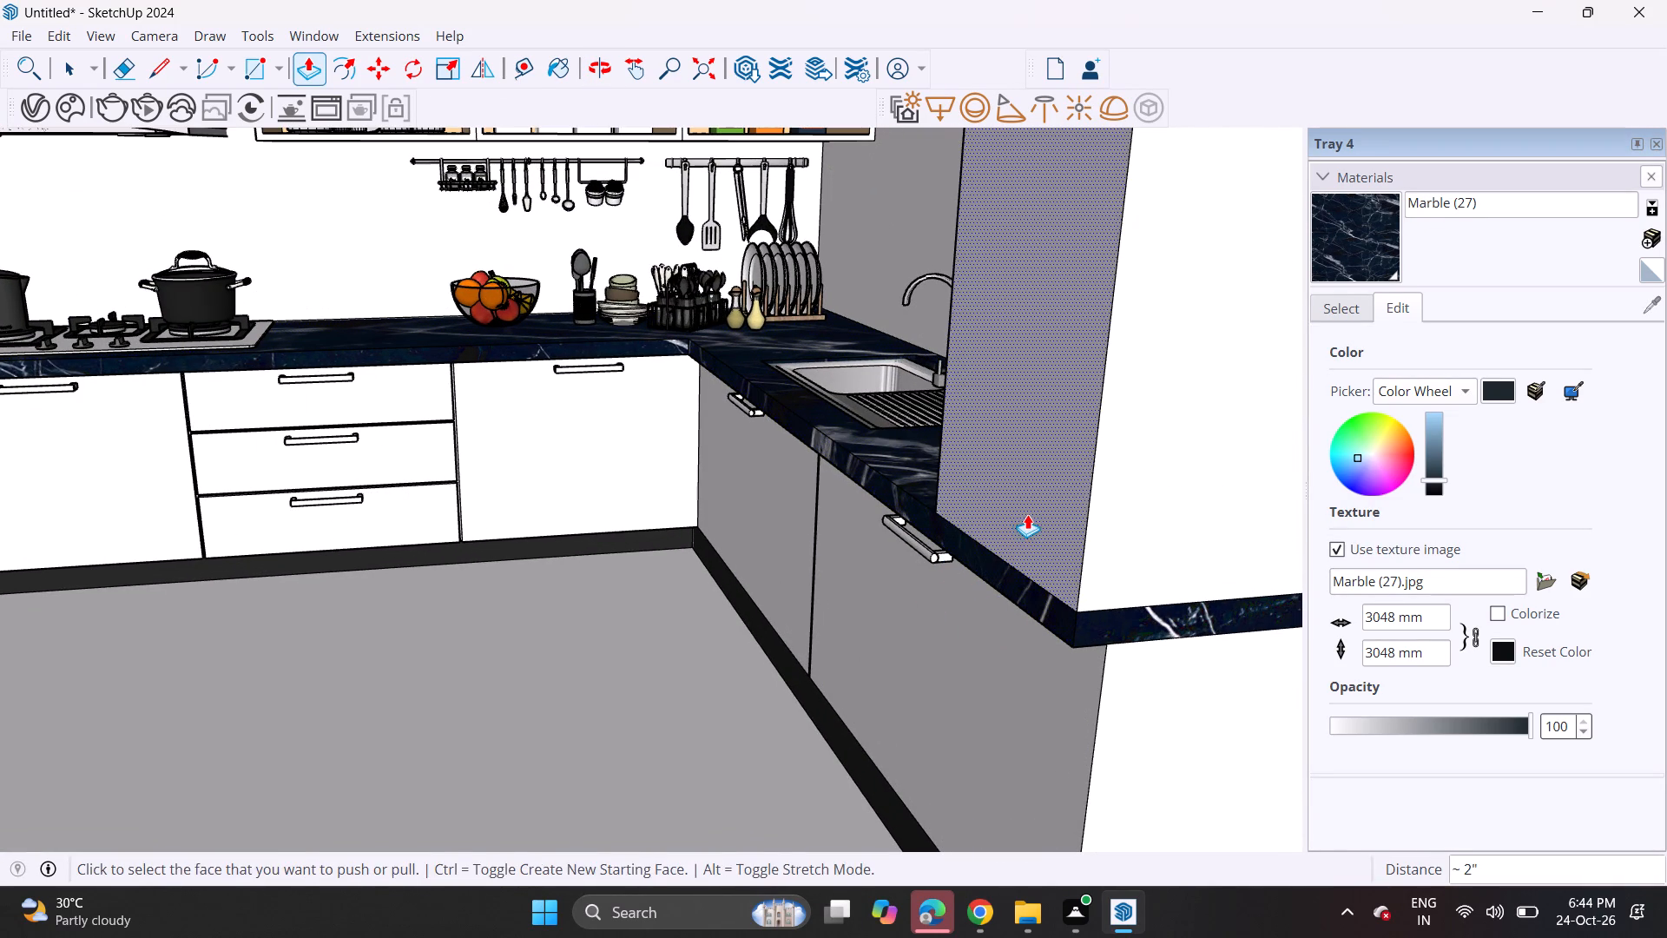
left_click(1027, 514)
left_click(986, 592)
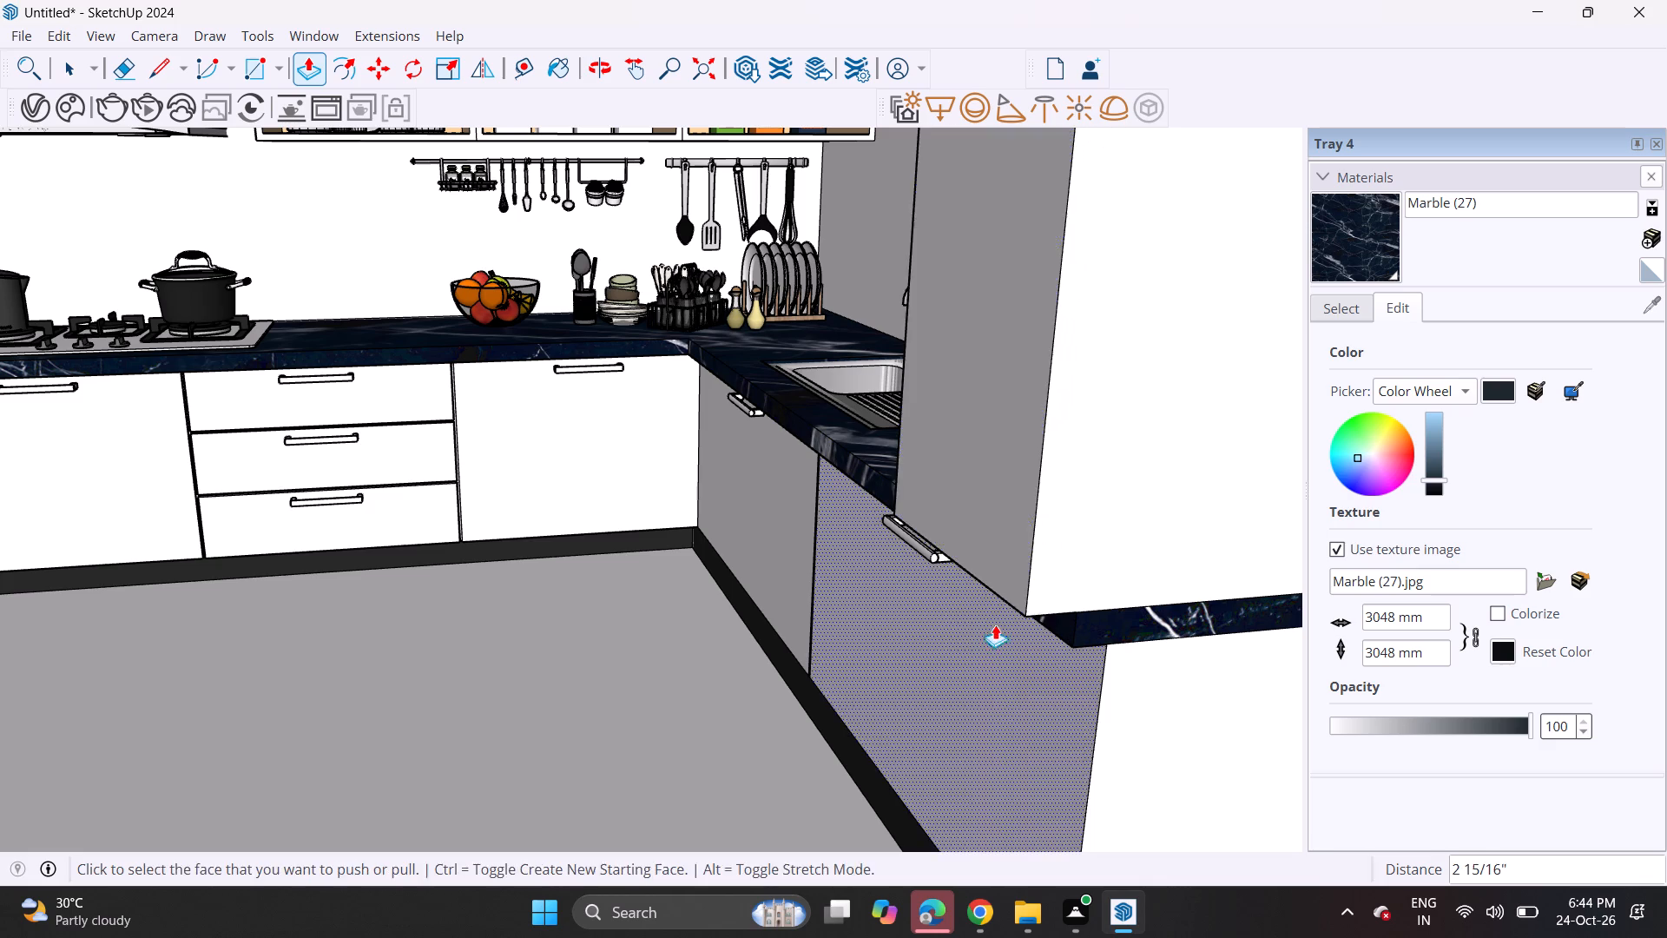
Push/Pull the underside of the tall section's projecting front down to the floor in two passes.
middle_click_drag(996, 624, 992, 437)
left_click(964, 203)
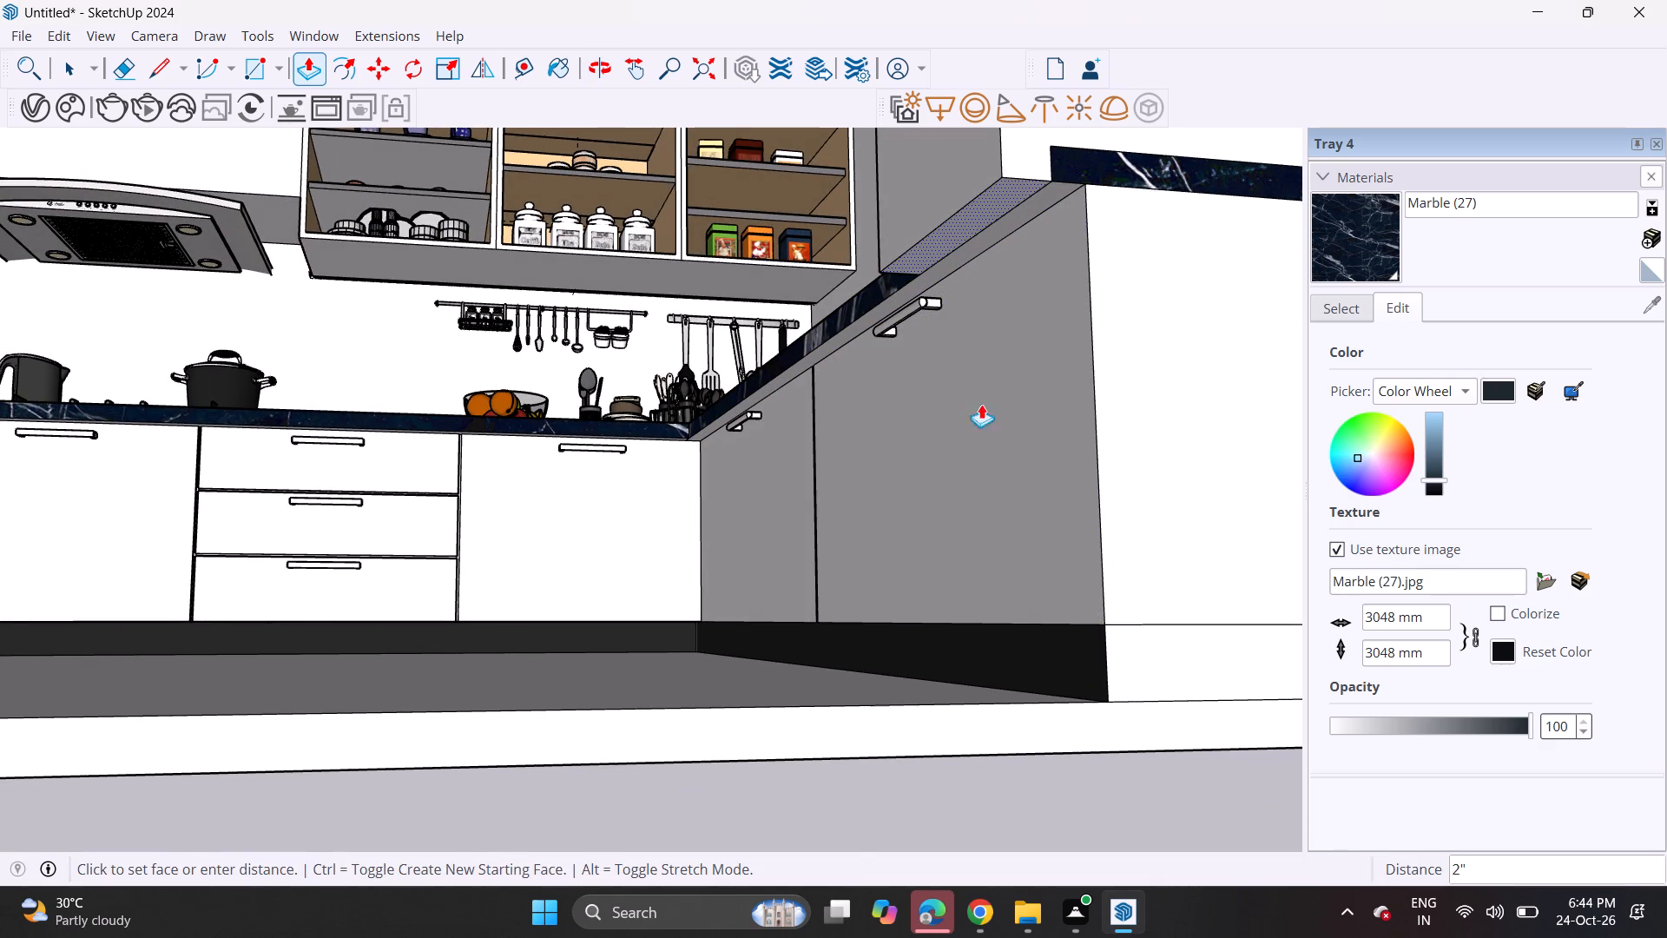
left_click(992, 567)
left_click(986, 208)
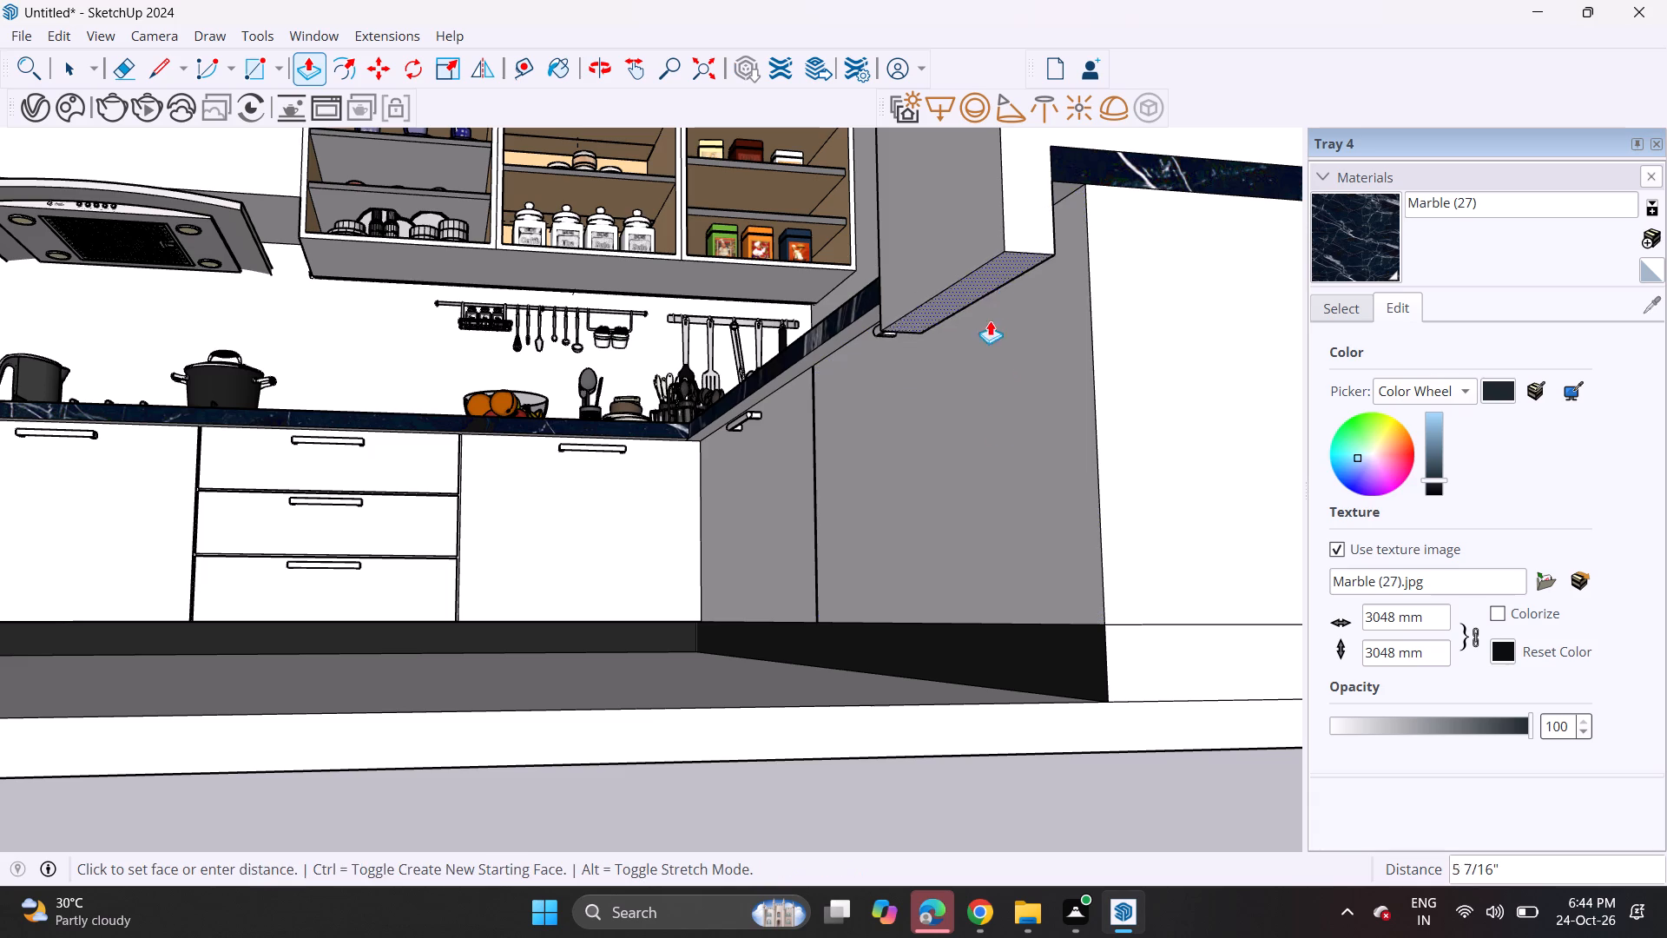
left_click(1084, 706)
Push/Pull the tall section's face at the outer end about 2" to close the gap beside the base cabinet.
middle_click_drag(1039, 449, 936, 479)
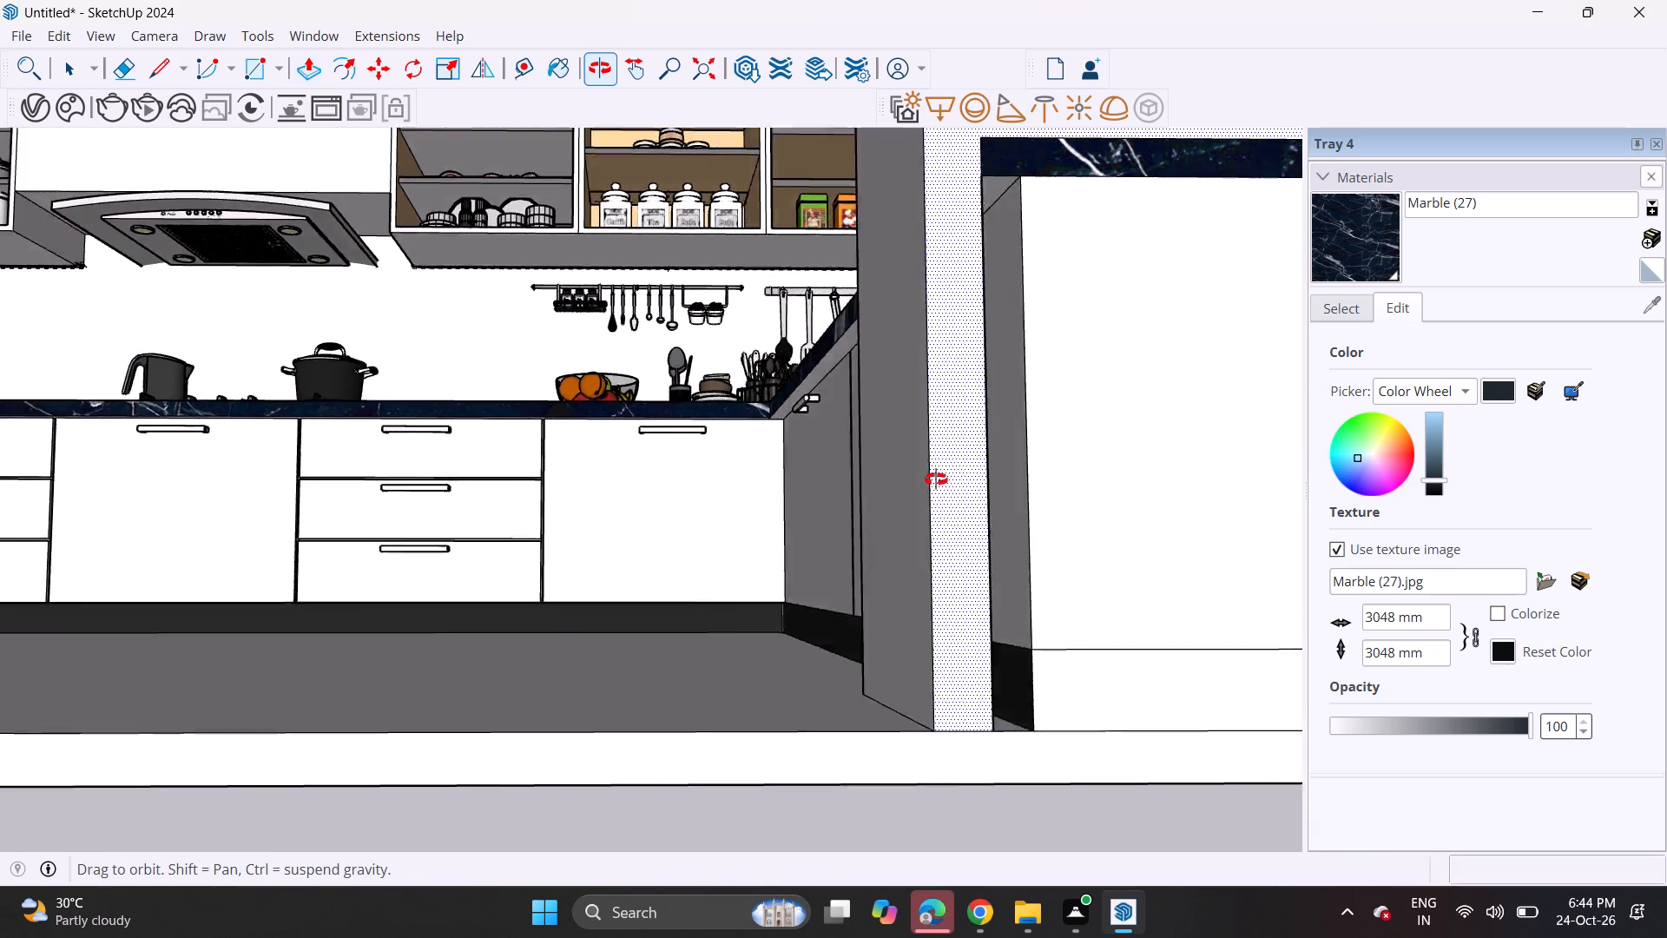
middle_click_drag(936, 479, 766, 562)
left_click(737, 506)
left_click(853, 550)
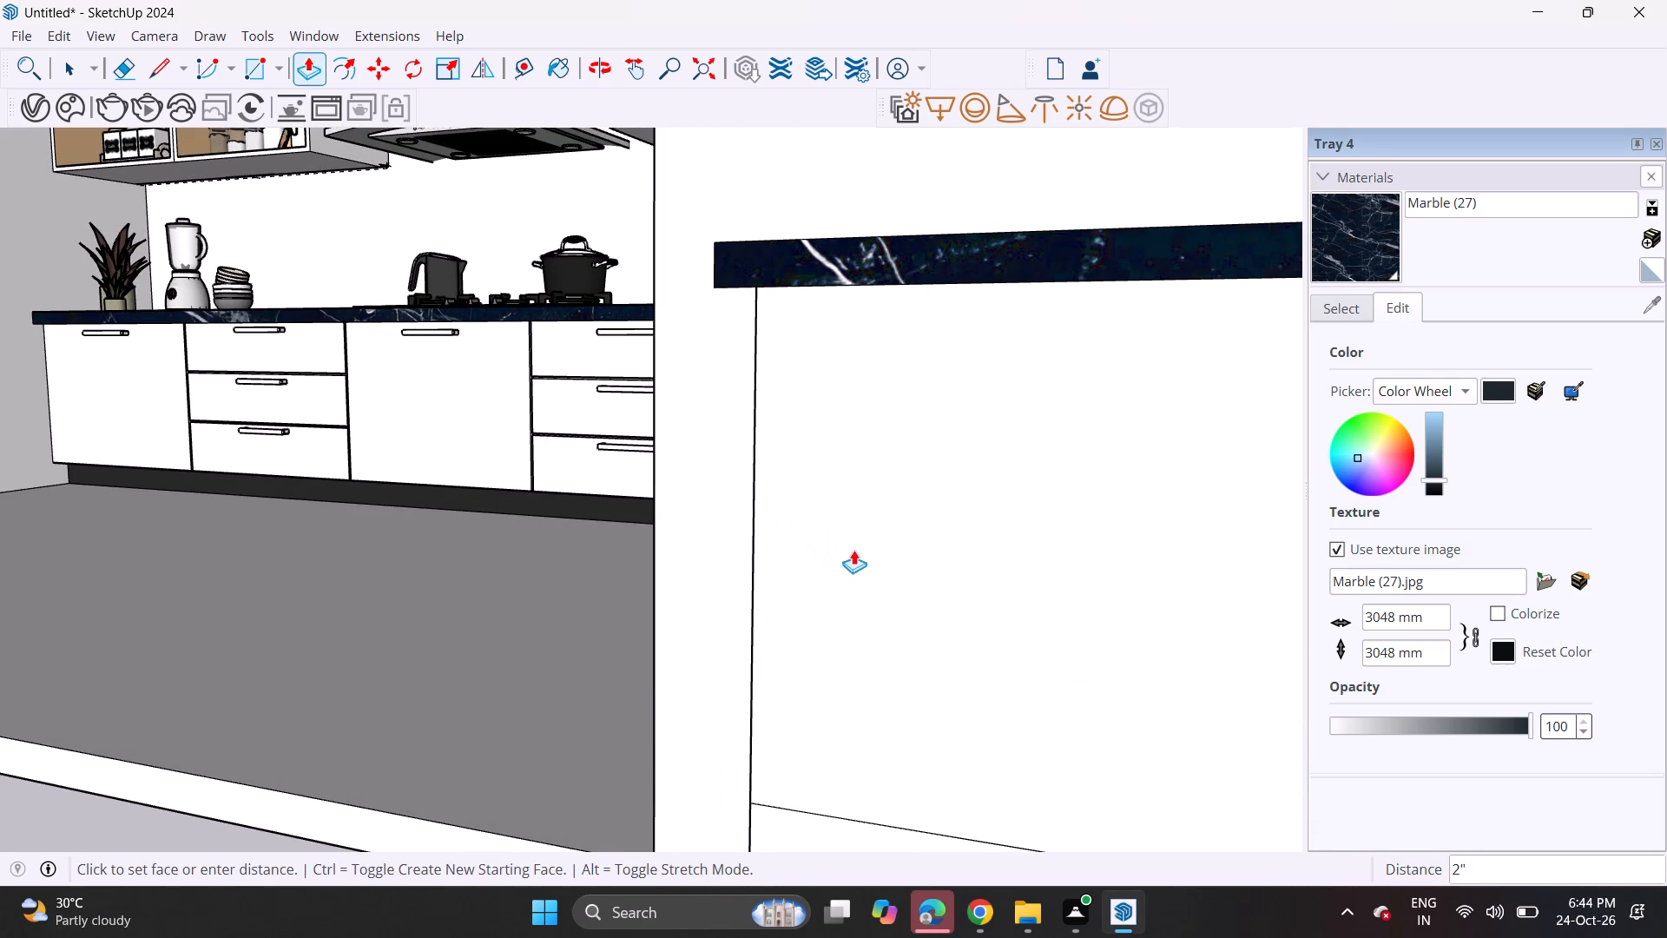
Examine how the floor-length tall section sits against the sink counter, base cabinets and the rest of the kitchen.
middle_click_drag(712, 306, 1100, 420)
scroll(877, 361, "down", 4)
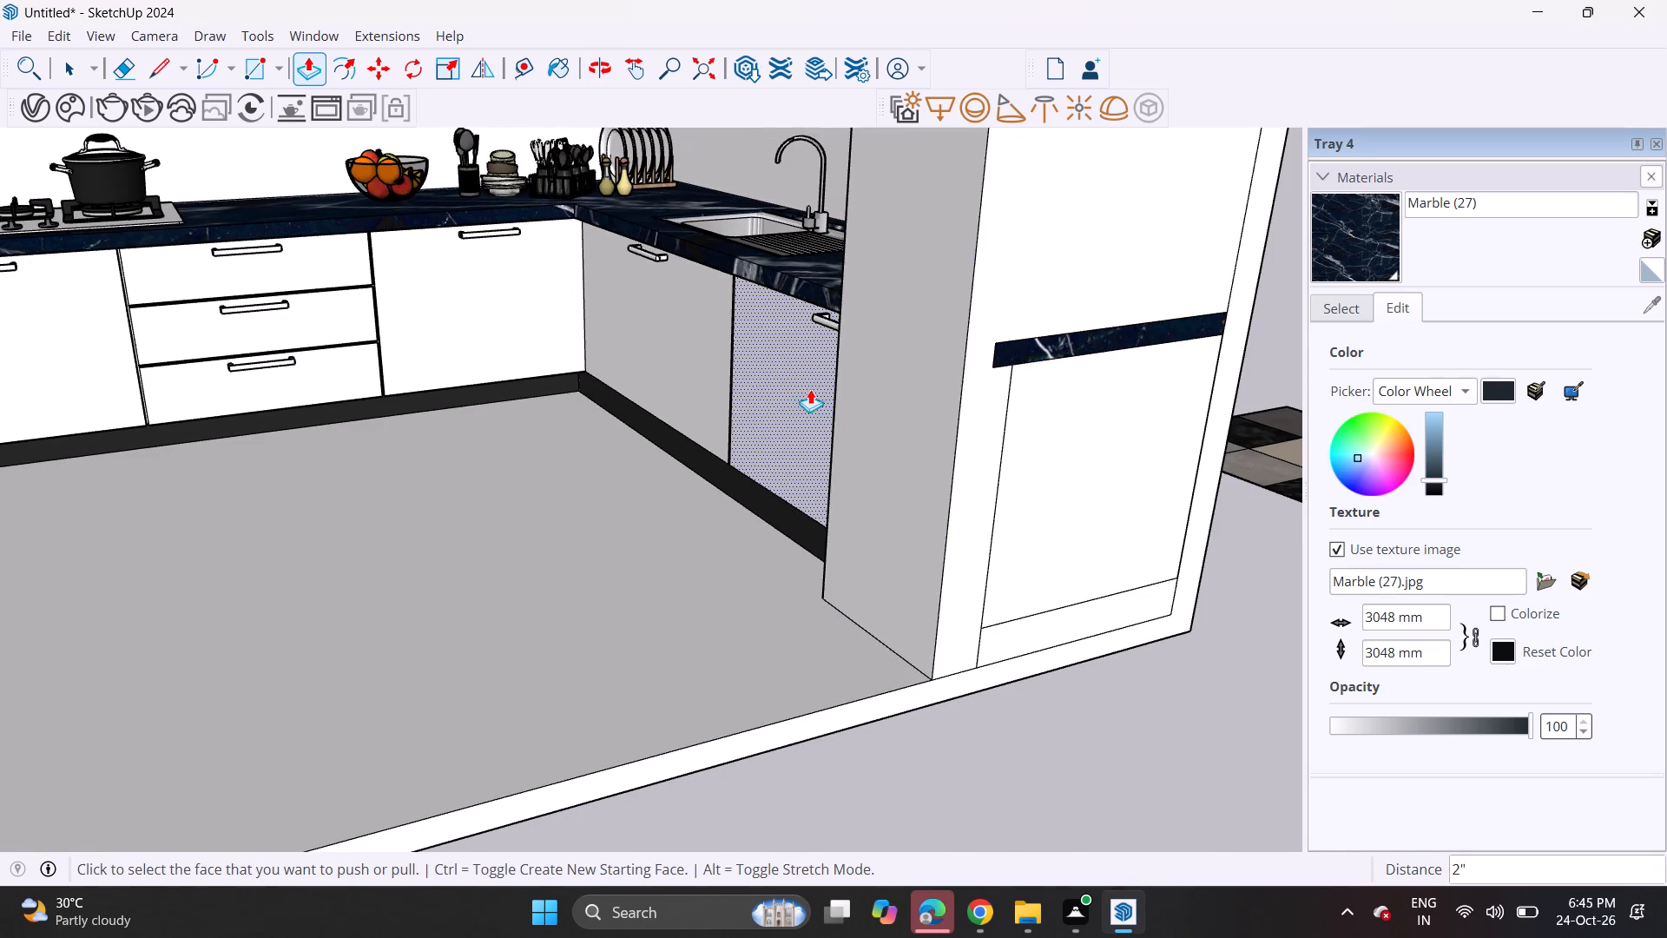
middle_click_drag(807, 384, 1037, 502)
middle_click_drag(1003, 492, 856, 410)
middle_click_drag(796, 371, 1031, 538)
middle_click_drag(1025, 538, 1004, 533)
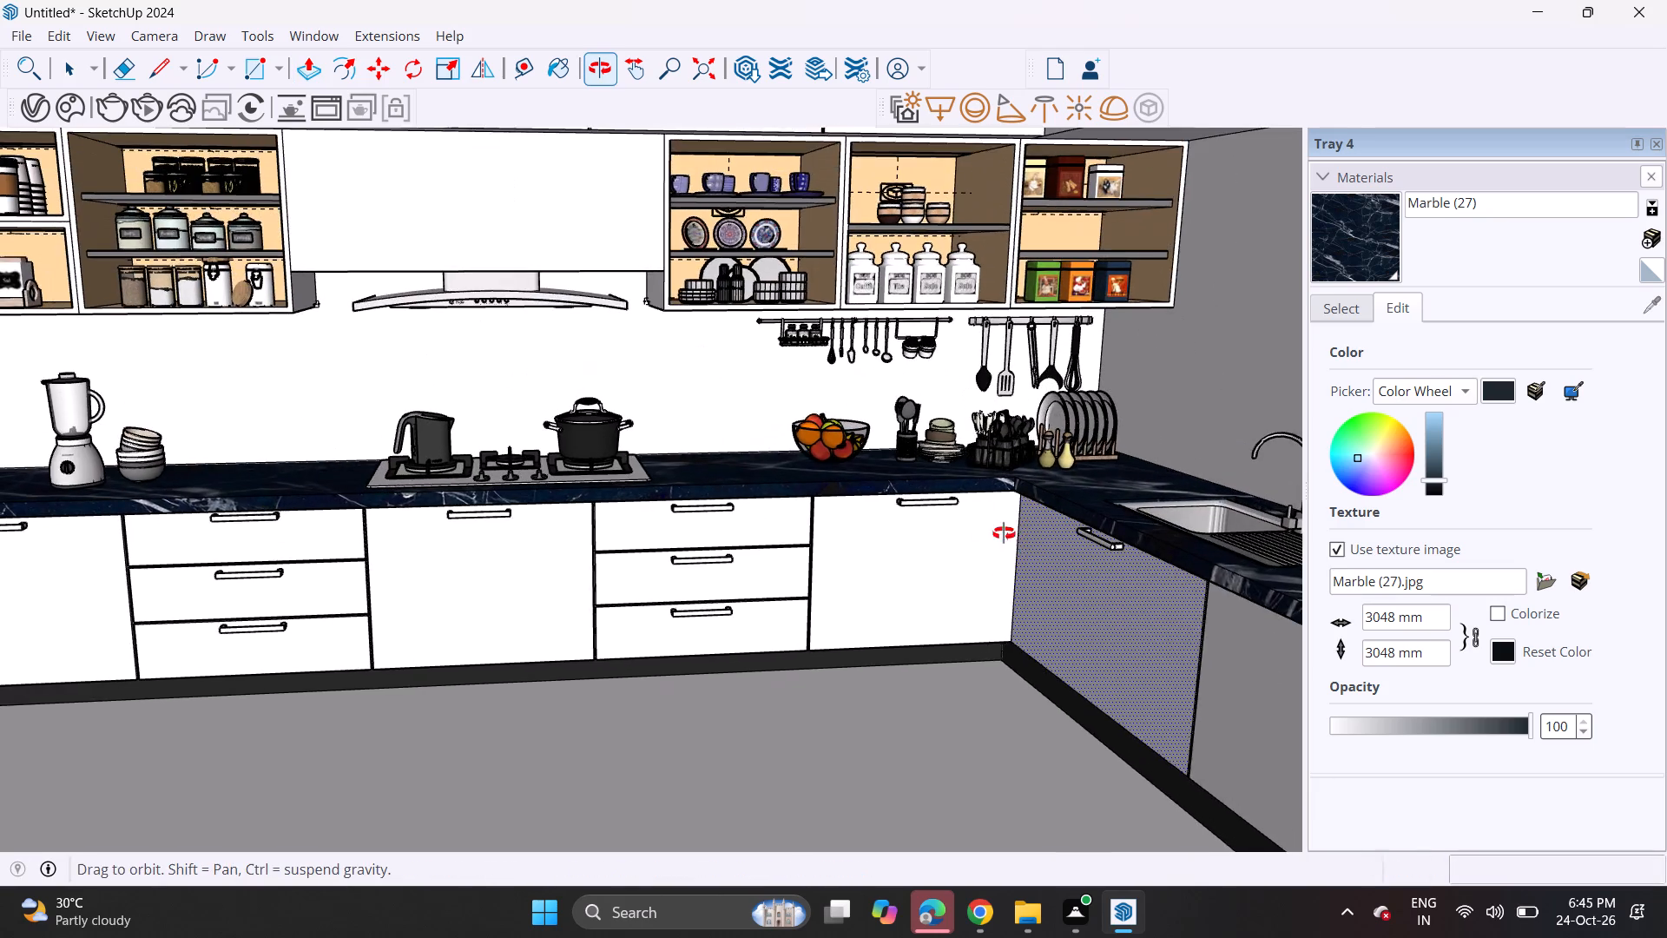
middle_click_drag(1004, 533, 961, 490)
scroll(855, 407, "down", 3)
middle_click_drag(865, 410, 941, 512, "shift")
middle_click_drag(899, 483, 883, 466)
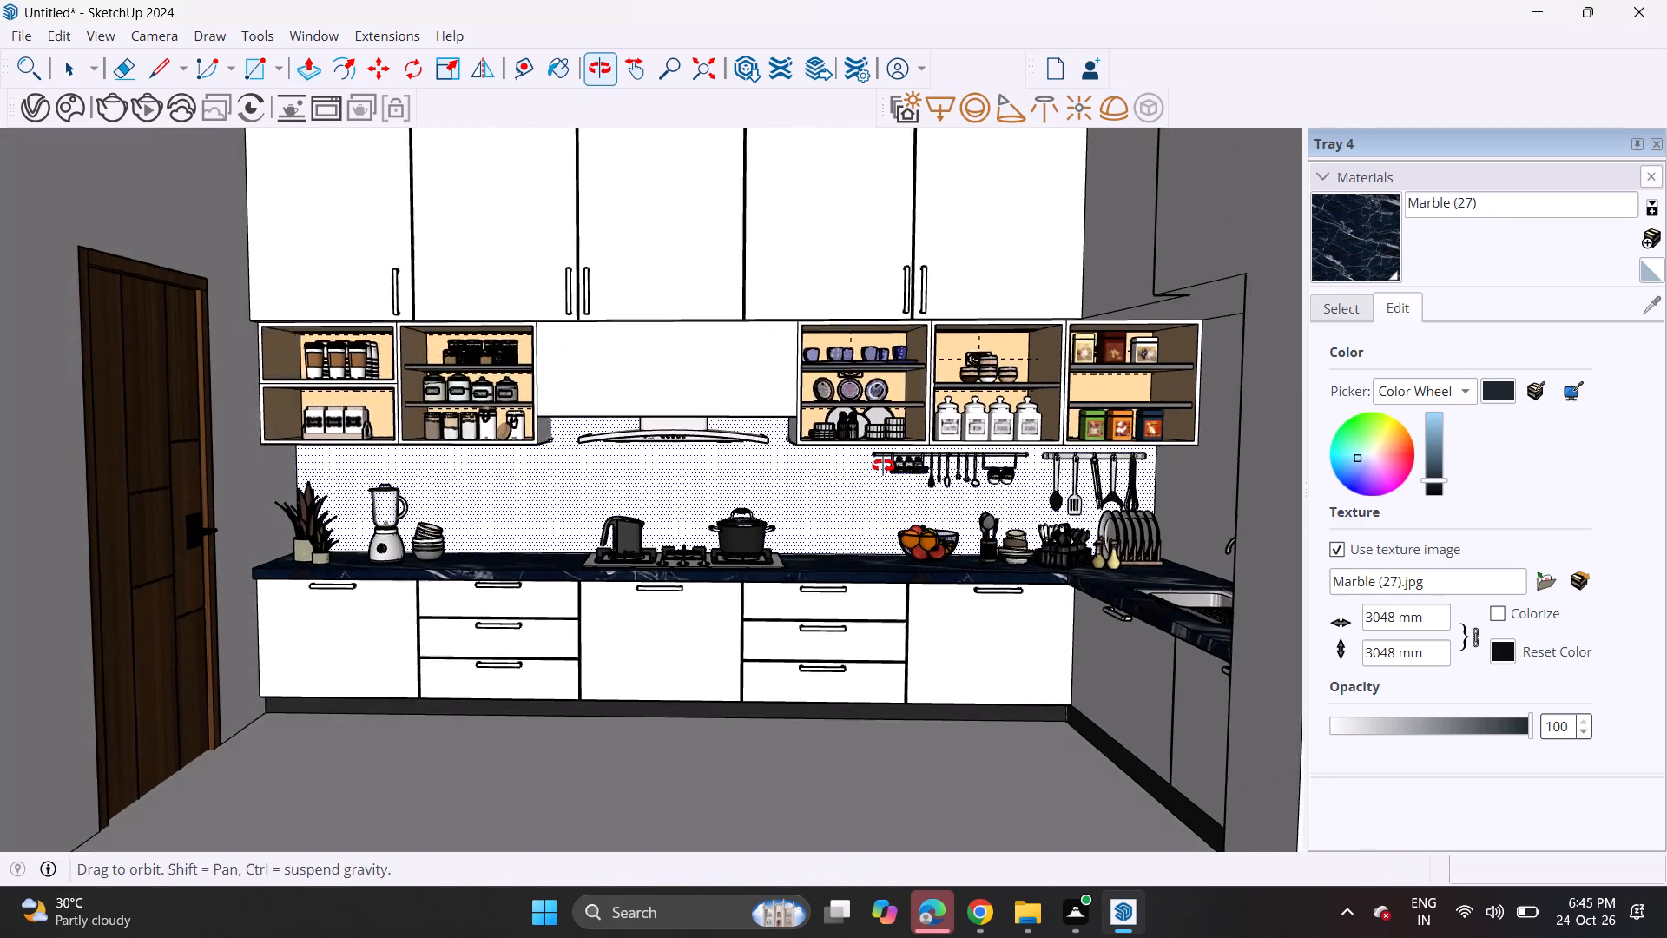
middle_click_drag(883, 466, 848, 517)
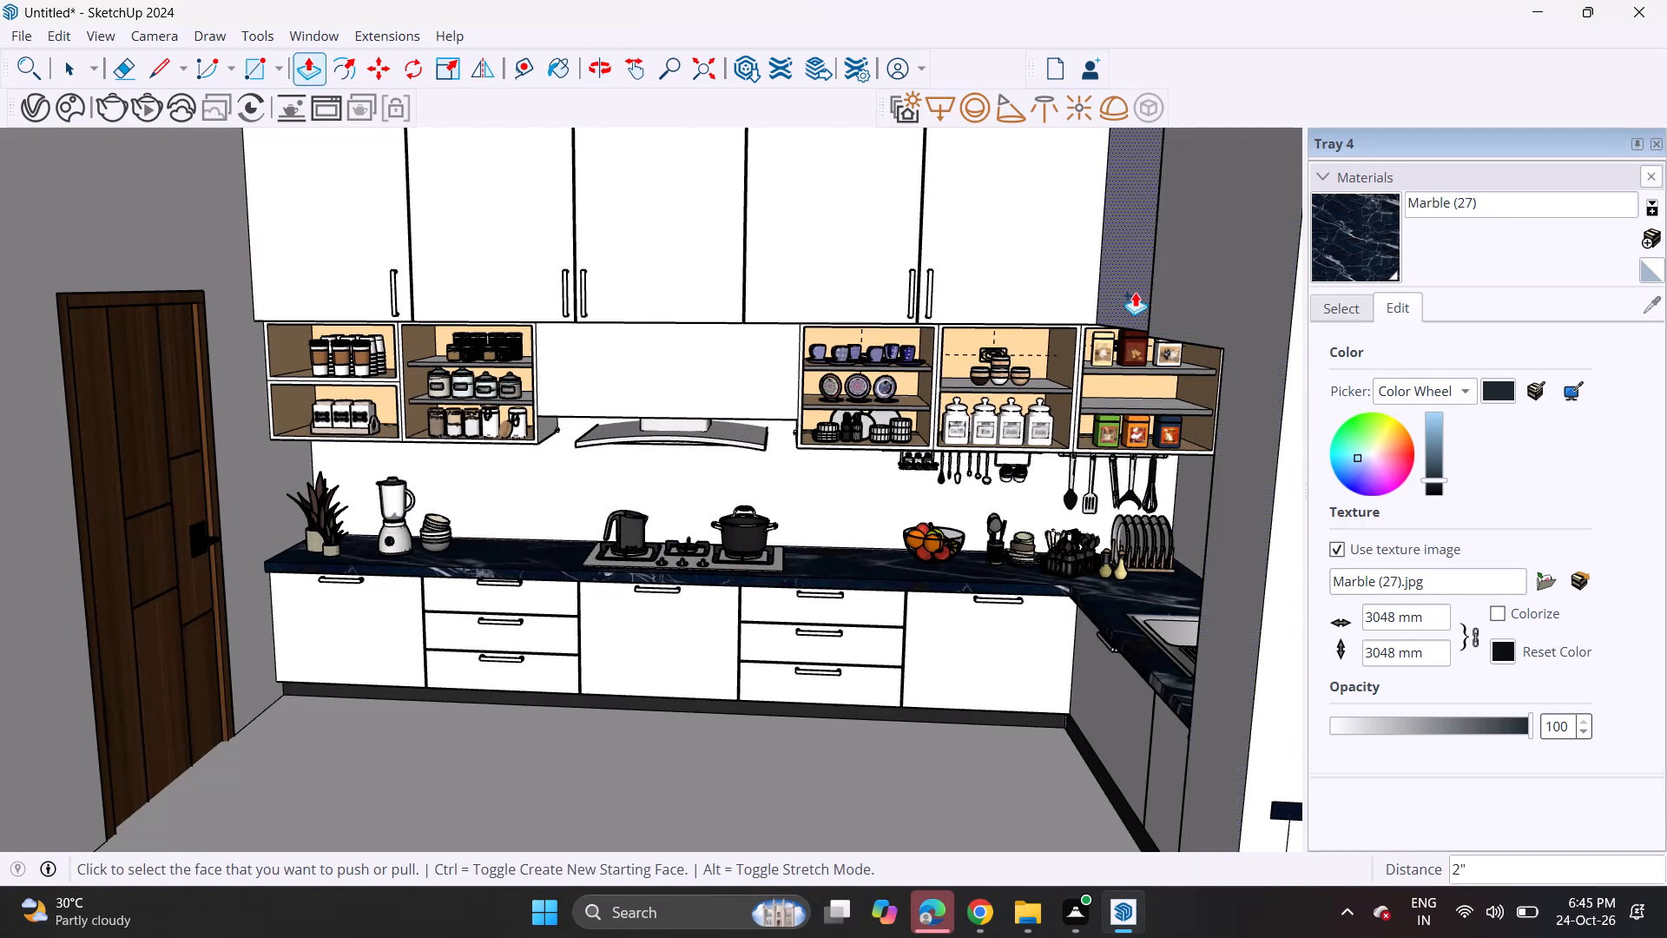
Undo the last five Push/Pull edits on the tall section, including its extension to the floor and its front-face pulls.
scroll(1148, 290, "up", 3)
key("ctrl+z")
key("ctrl+z")
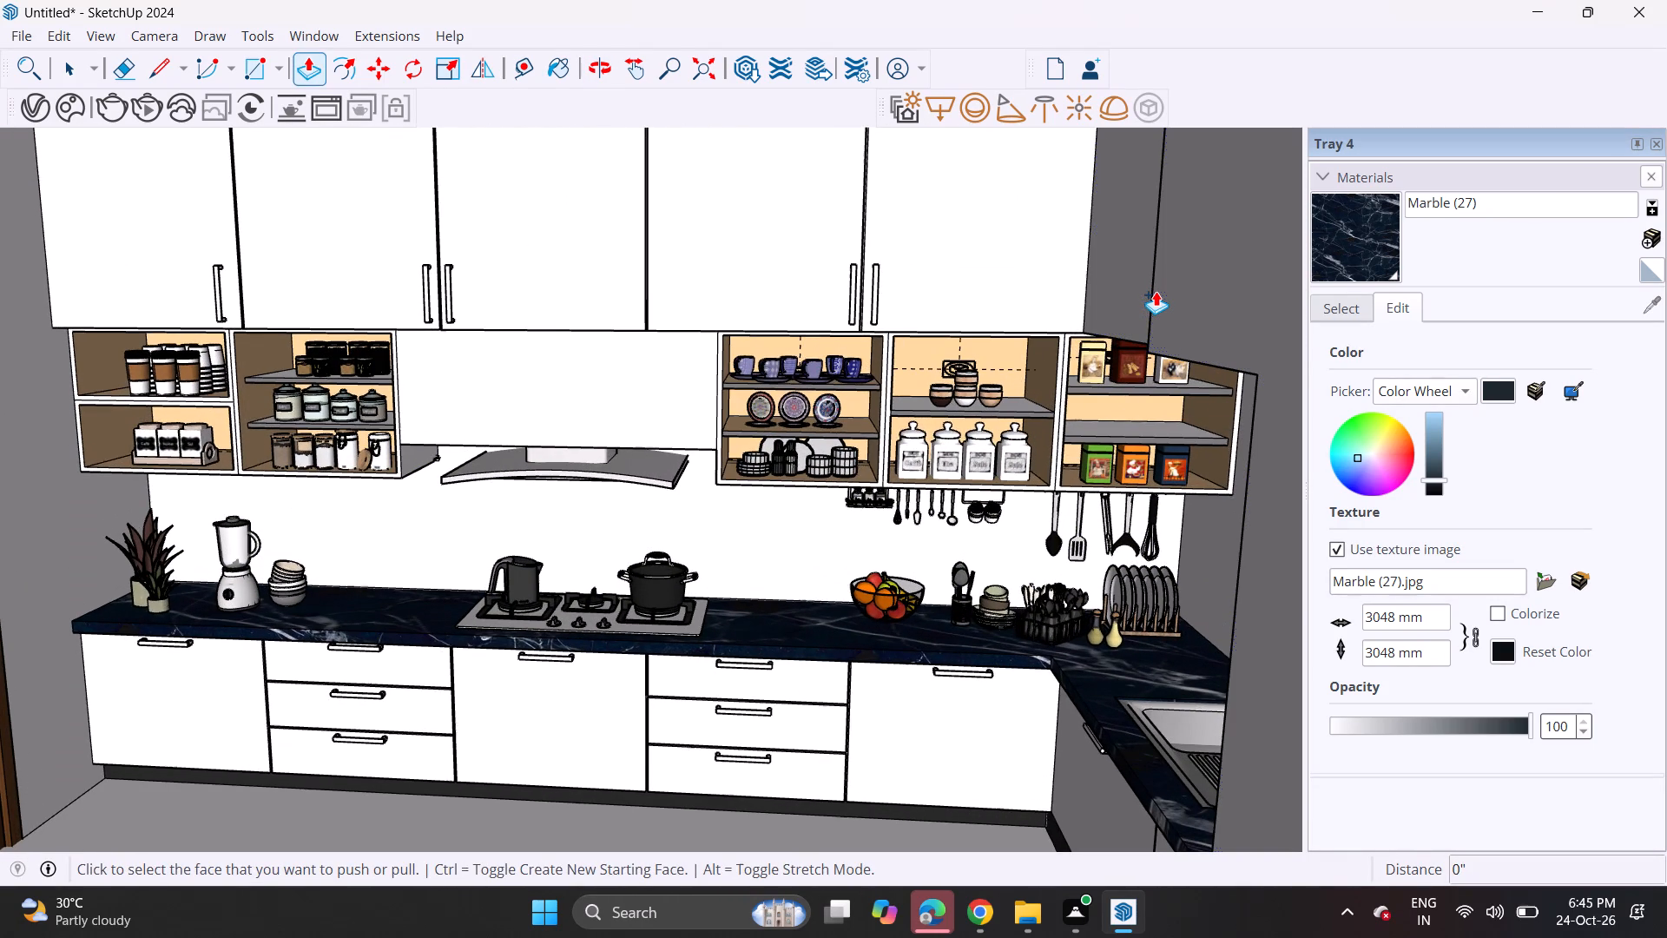
key("ctrl+z")
key("ctrl+z")
key("ctrl+z")
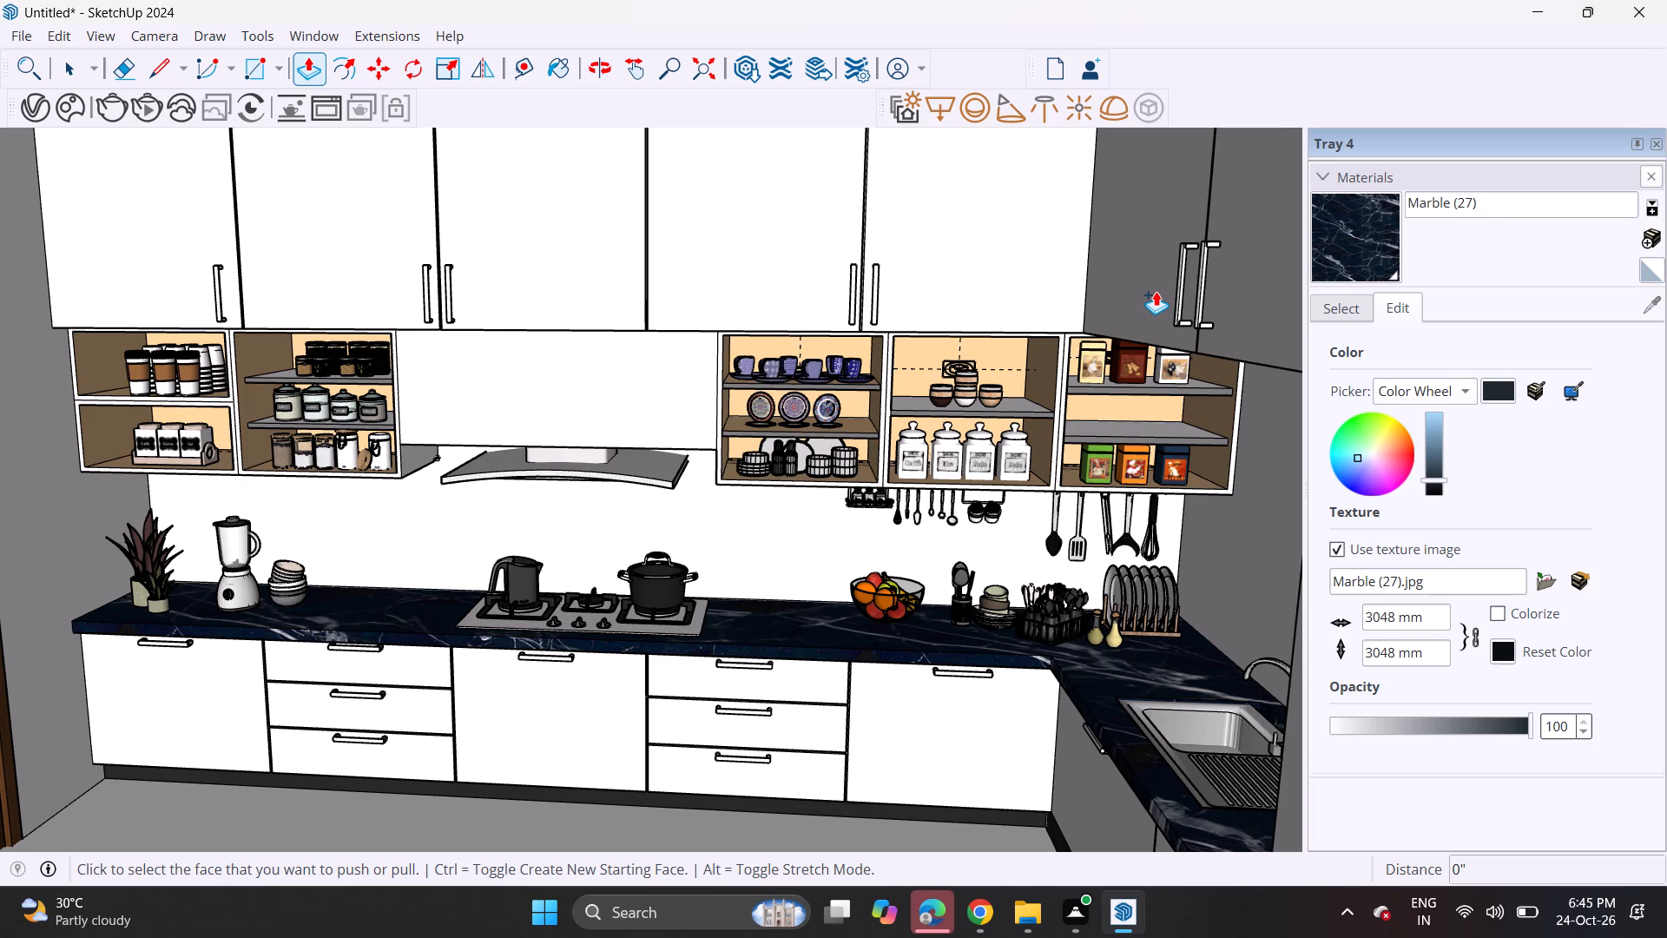
Examine the kitchen from outside and inside, checking the tall section, overhead doors, open shelves and countertops.
scroll(1156, 294, "down", 3)
middle_click_drag(1212, 392, 1051, 327, "shift")
middle_click_drag(1043, 327, 1091, 340)
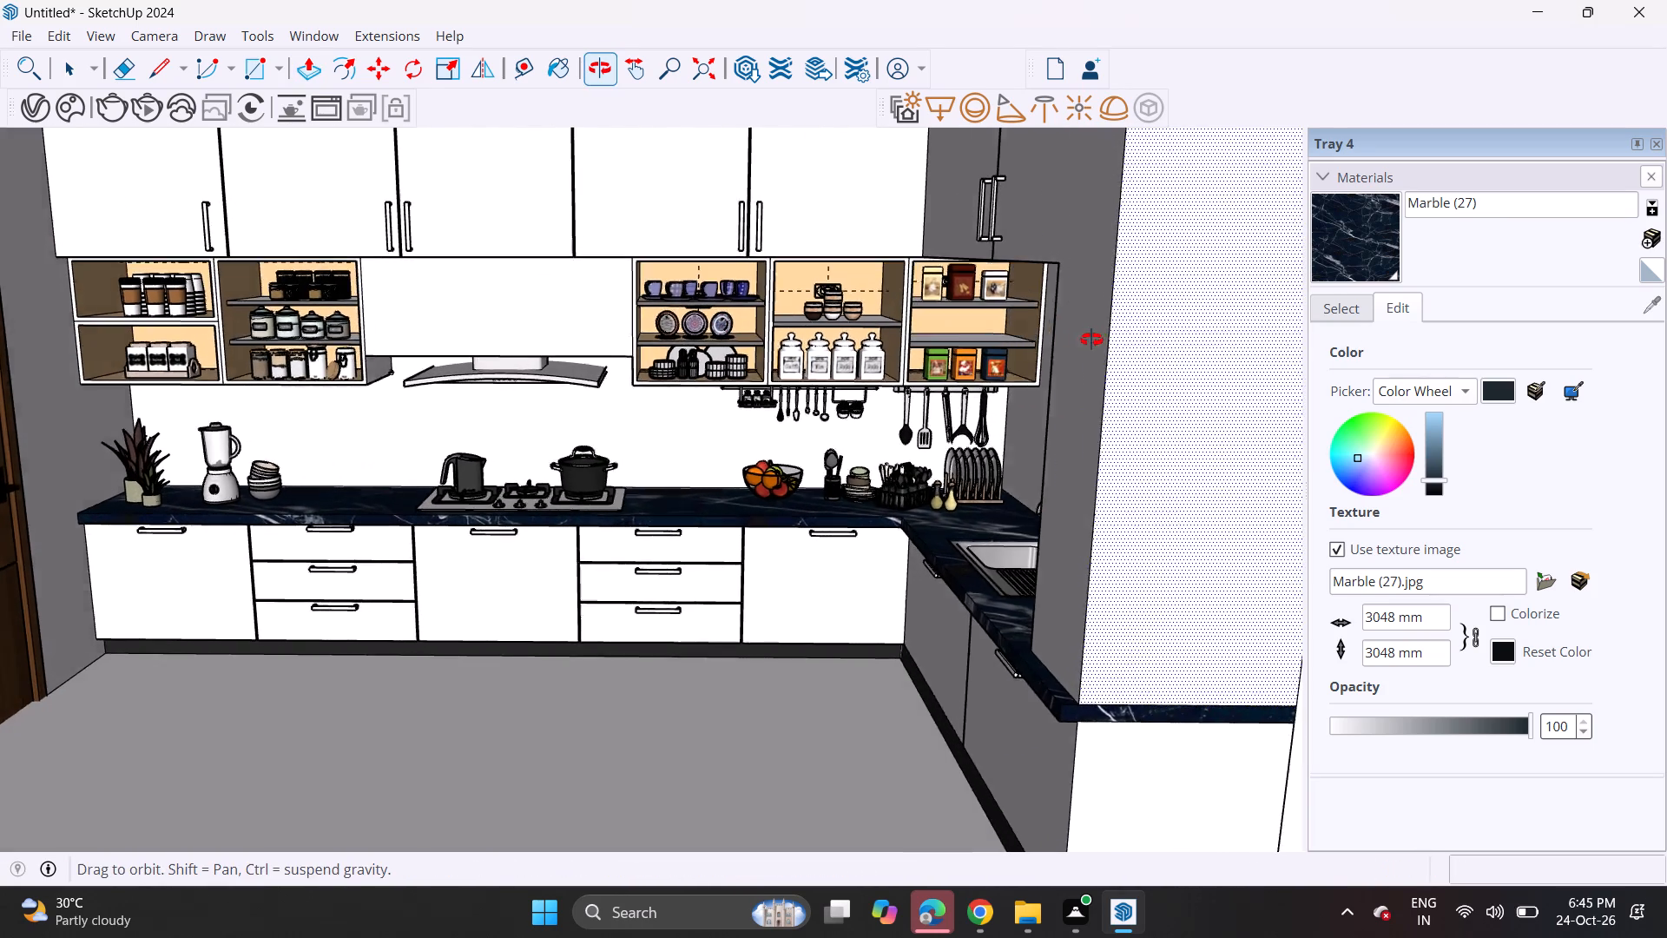
middle_click_drag(1091, 340, 1123, 346)
left_click(155, 59)
scroll(573, 423, "up", 1)
middle_click_drag(573, 425, 588, 435, "shift")
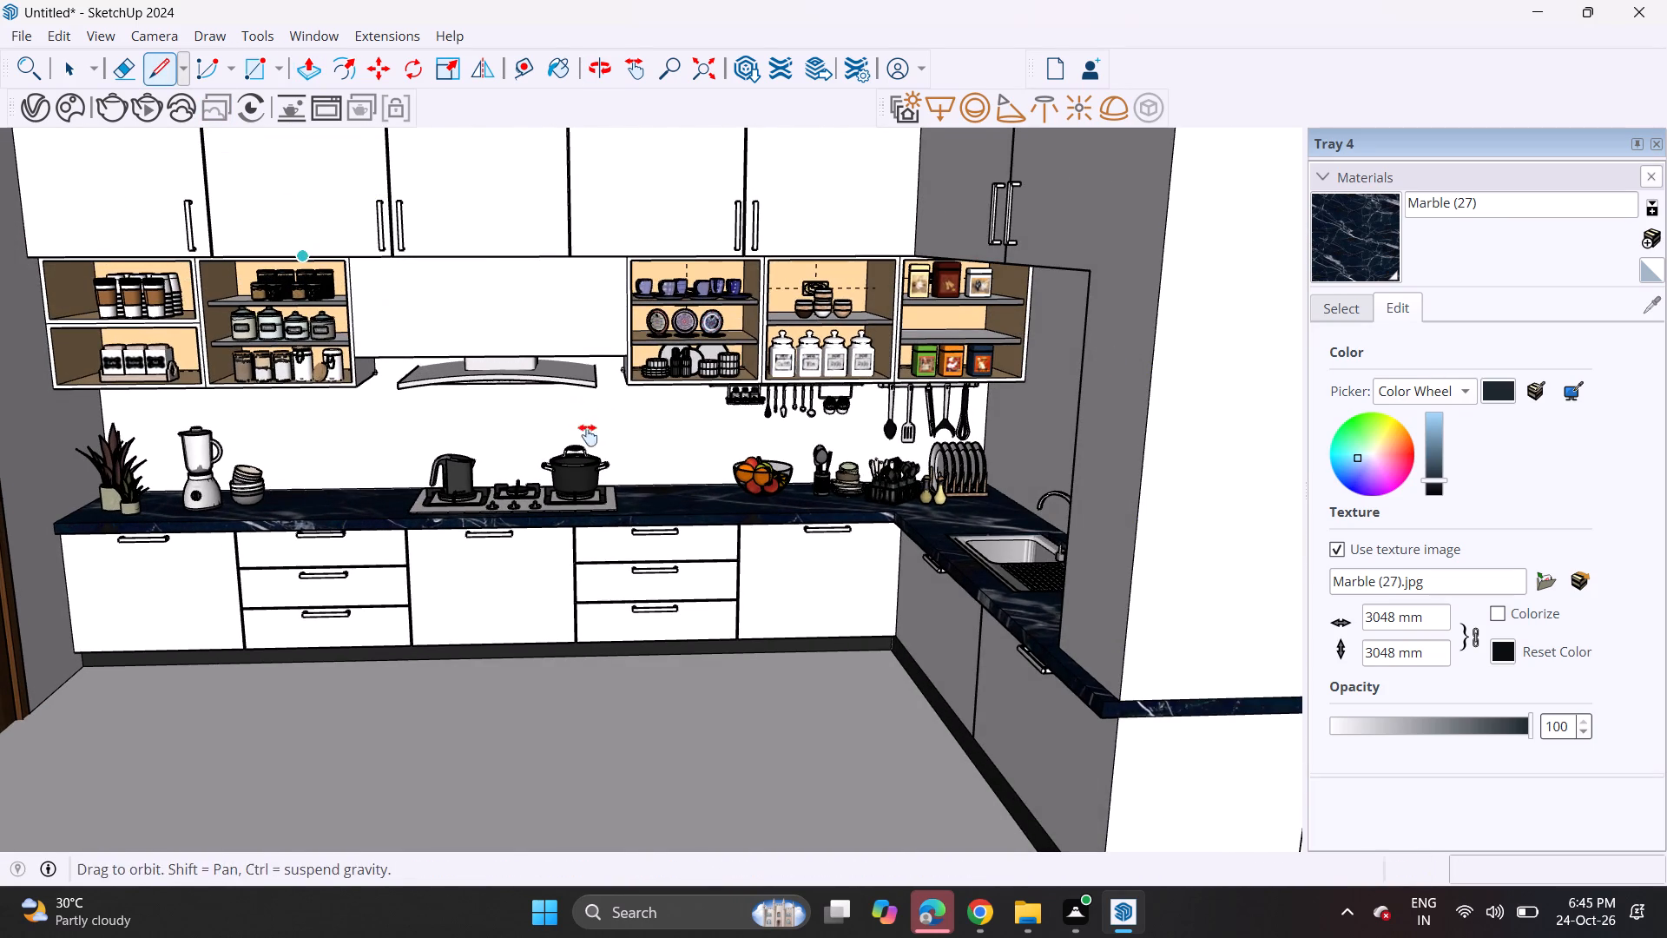
middle_click_drag(588, 435, 619, 551, "shift")
middle_click_drag(650, 518, 513, 465)
scroll(506, 463, "up", 1)
scroll(499, 462, "down", 5)
middle_click_drag(633, 510, 664, 399, "shift")
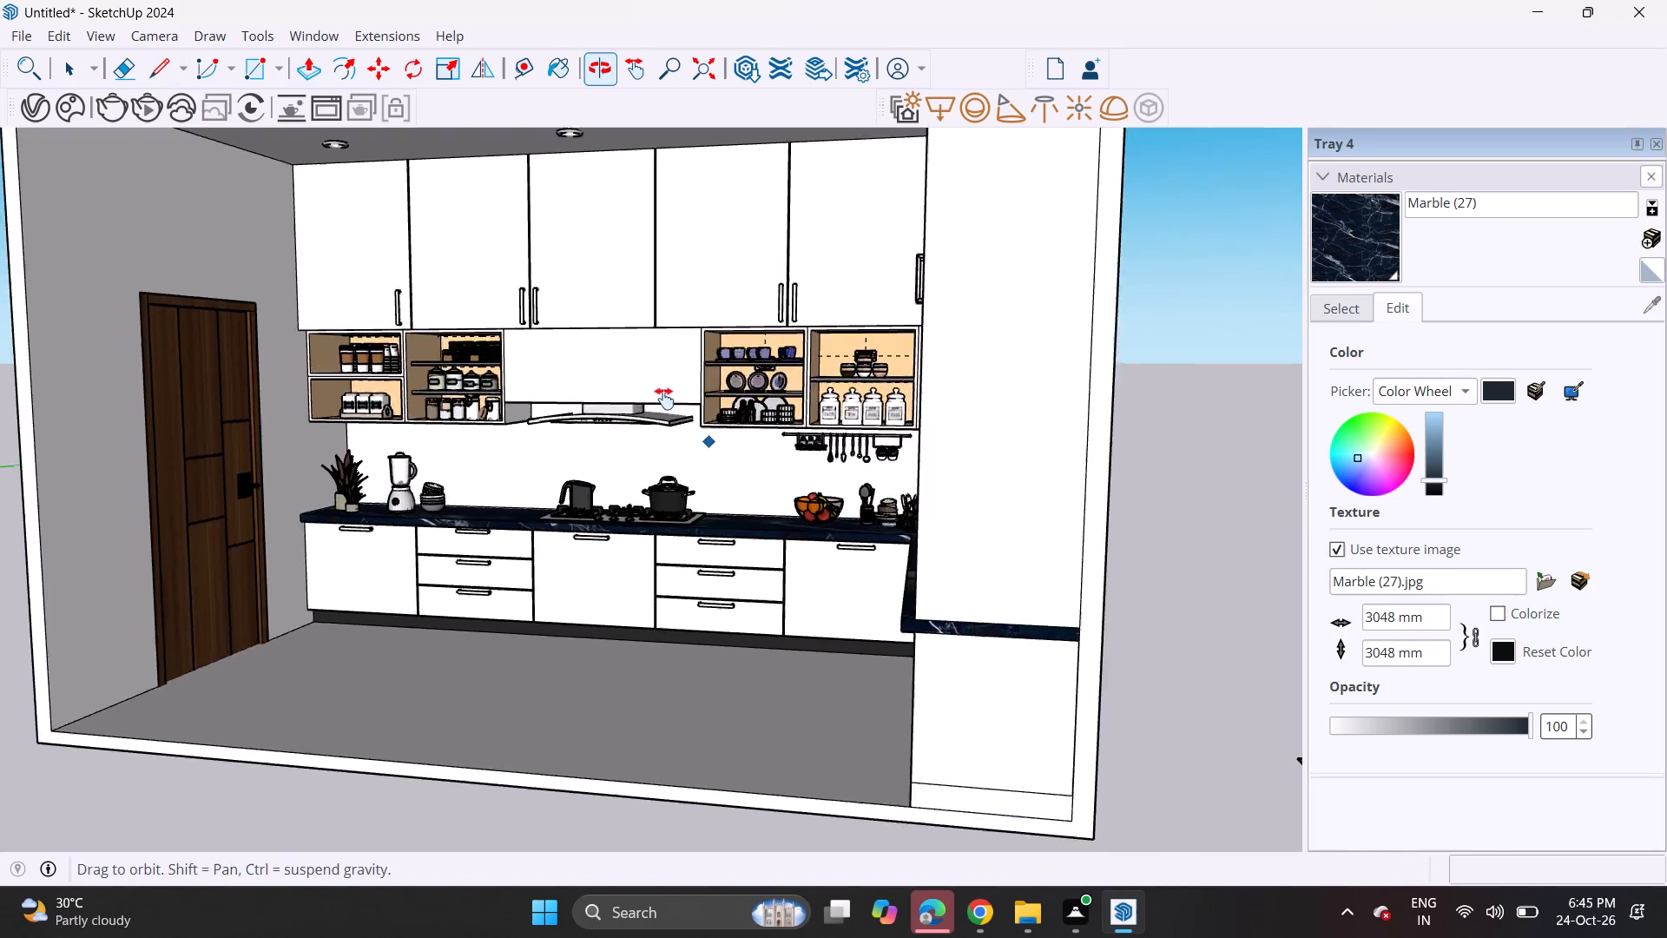
middle_click_drag(664, 399, 899, 597, "shift")
scroll(886, 582, "up", 1)
middle_click_drag(910, 540, 964, 470)
scroll(959, 470, "up", 1)
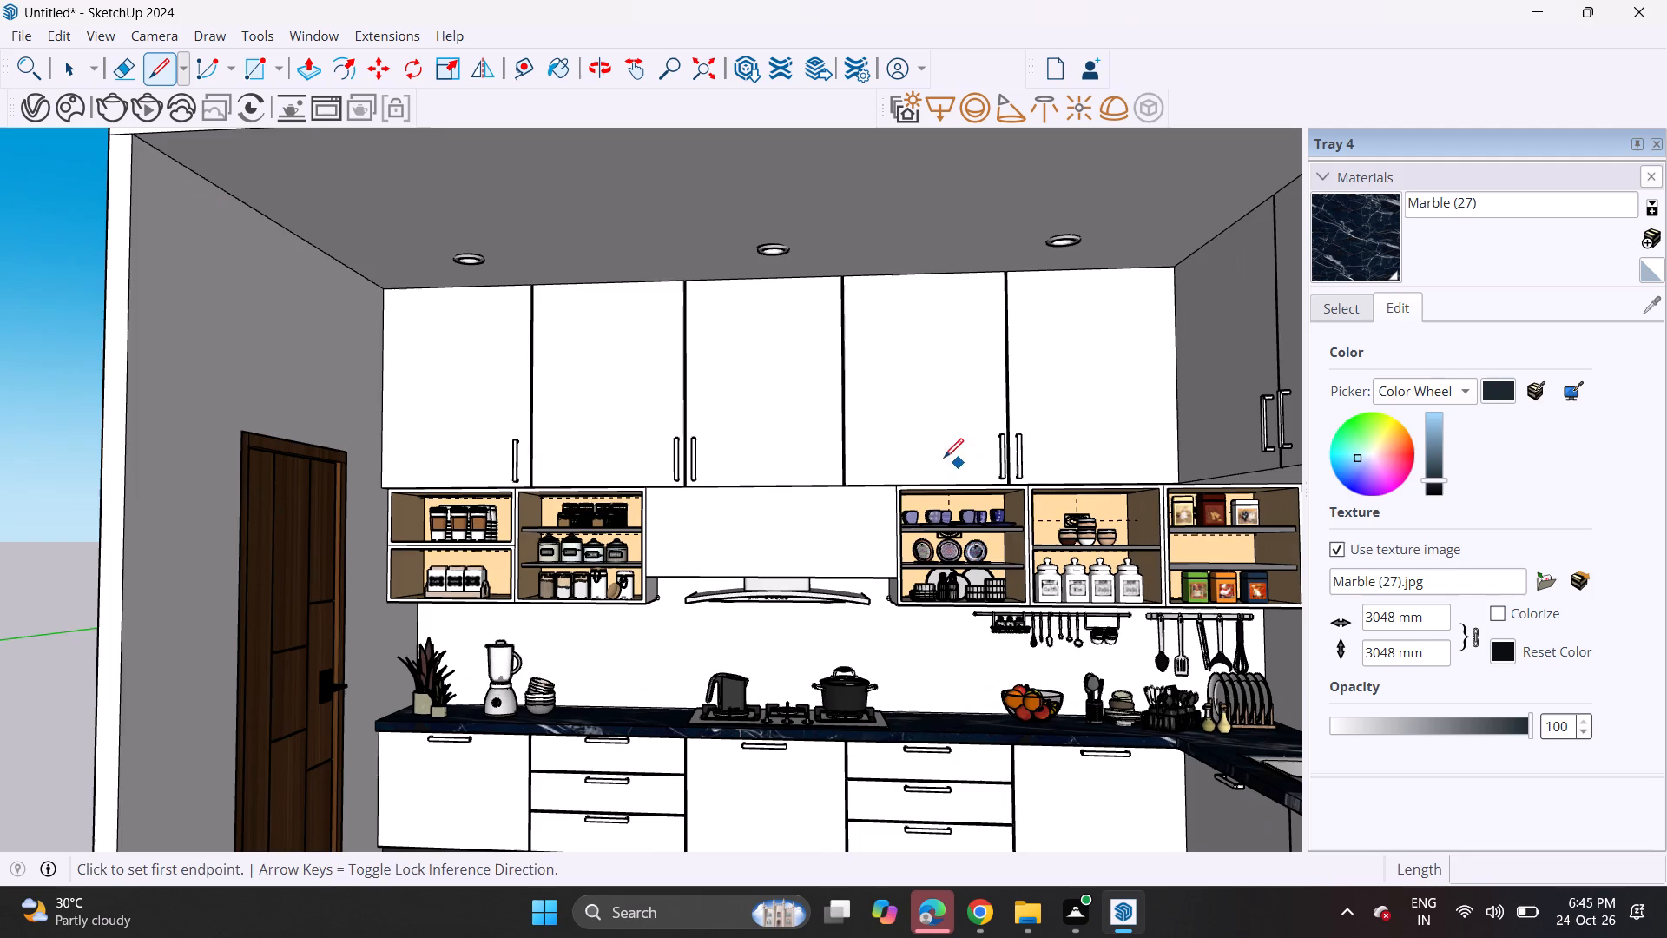
middle_click_drag(887, 425, 794, 400, "shift")
middle_click_drag(803, 404, 832, 406)
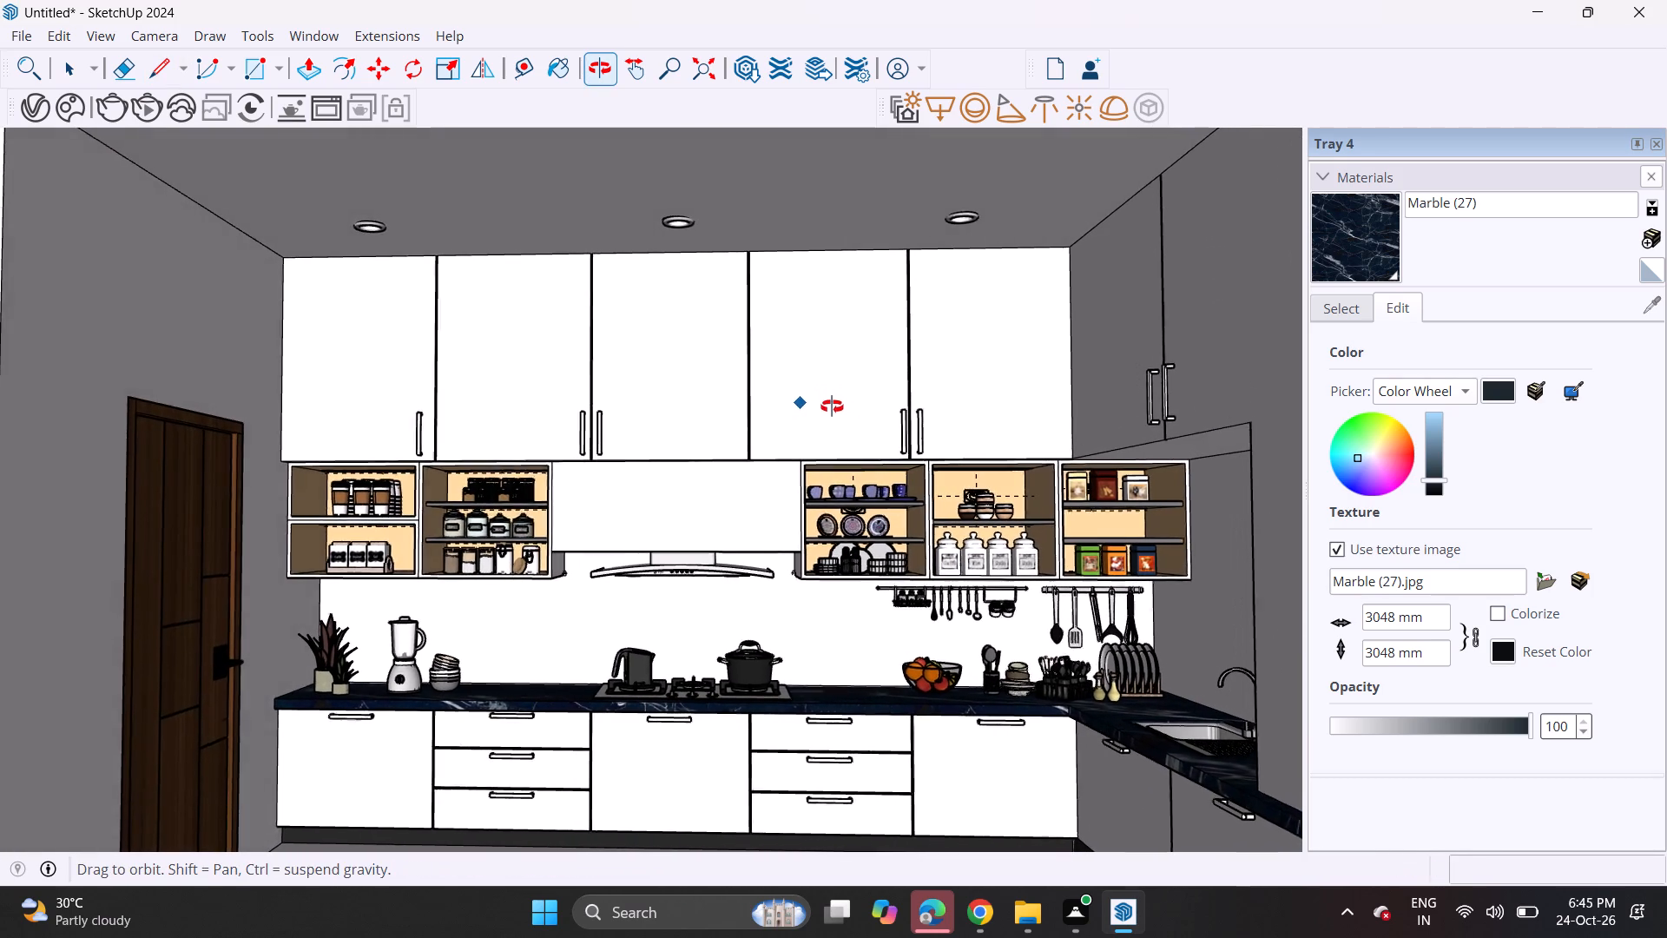
middle_click_drag(832, 406, 832, 401)
scroll(832, 399, "up", 1)
middle_click_drag(820, 396, 795, 380, "shift")
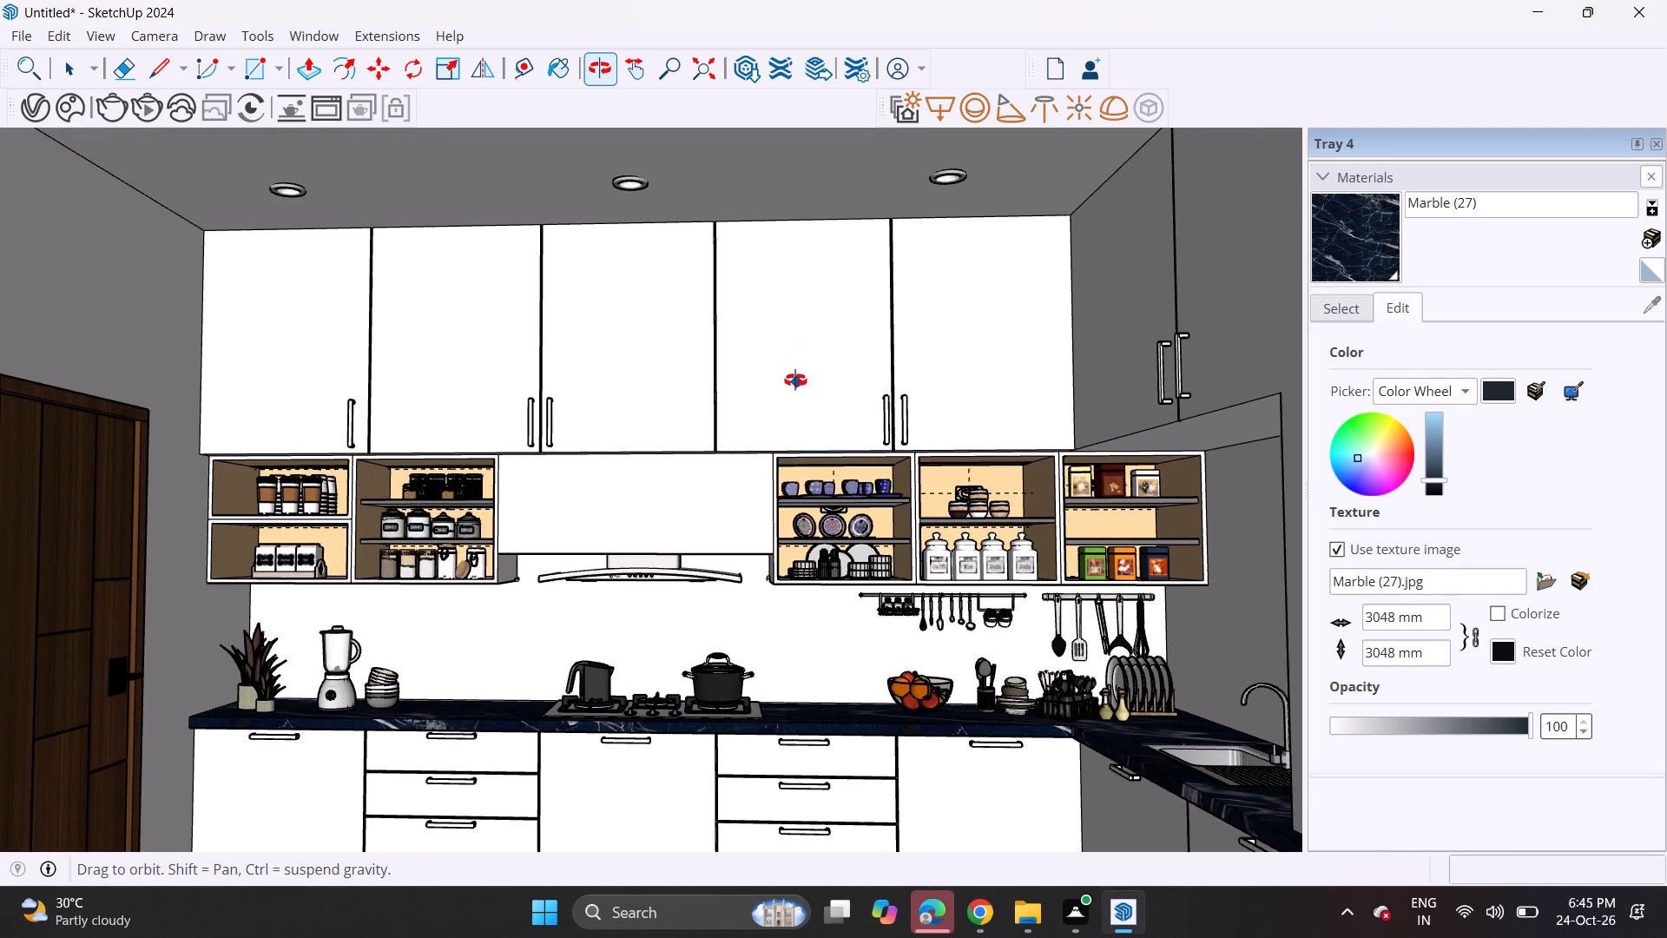
middle_click_drag(795, 380, 840, 362, "shift")
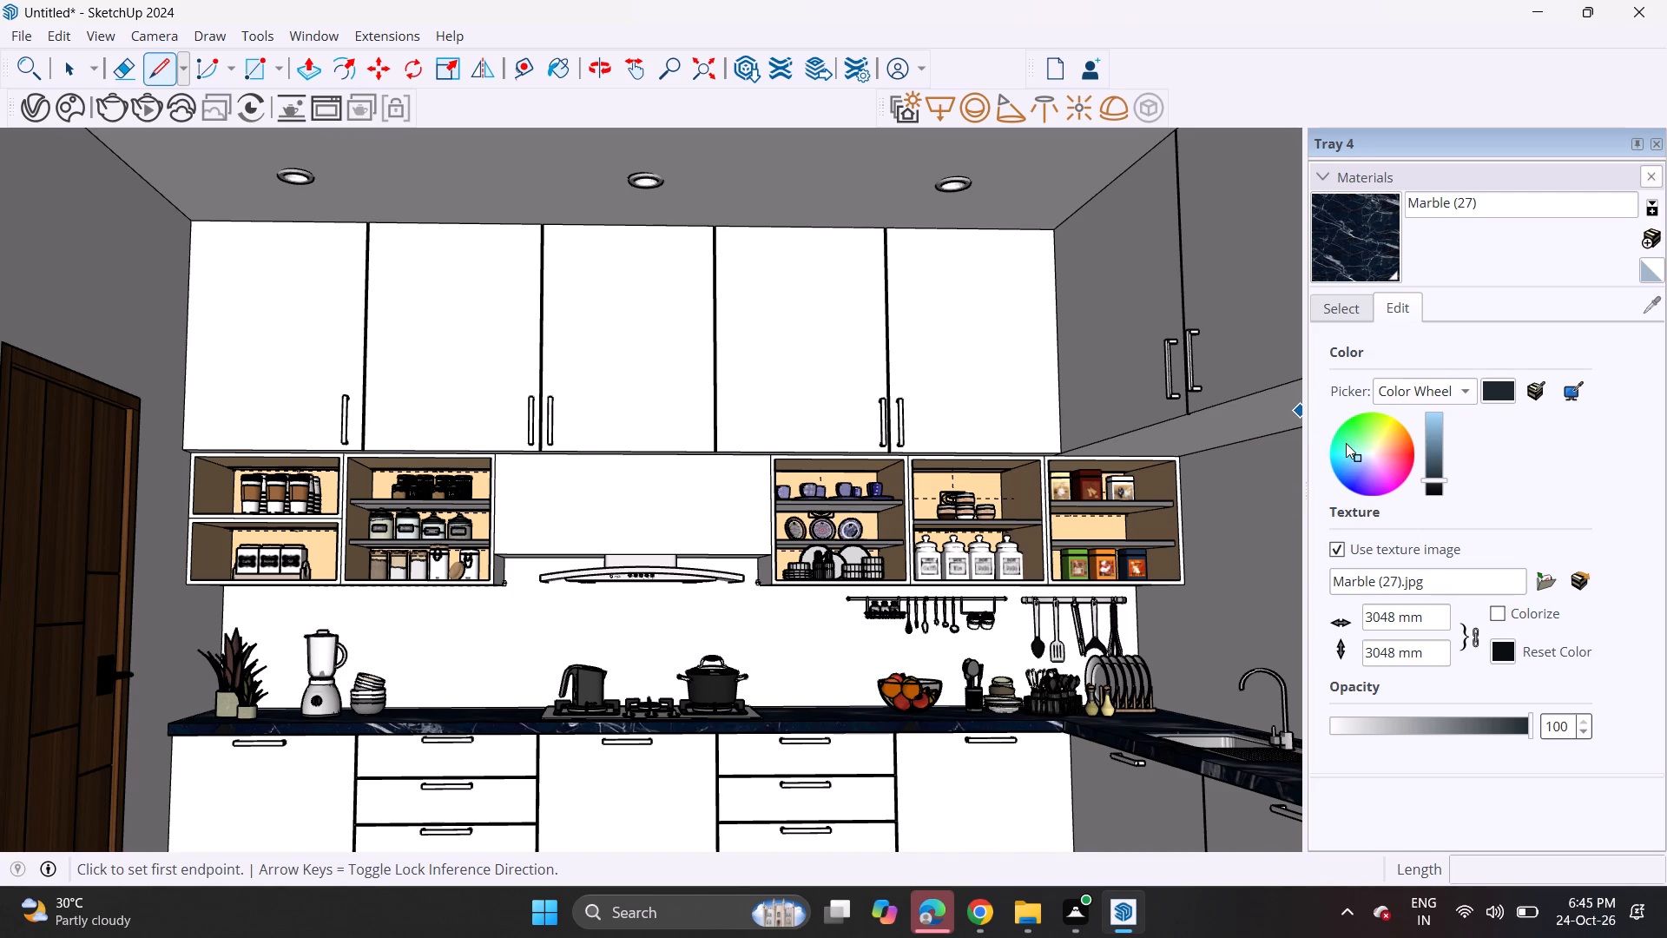
Paint the undersides of the overhead cabinets on the hob wall and above the sink counter with 0136_Charcoal.
middle_click_drag(899, 504, 897, 326)
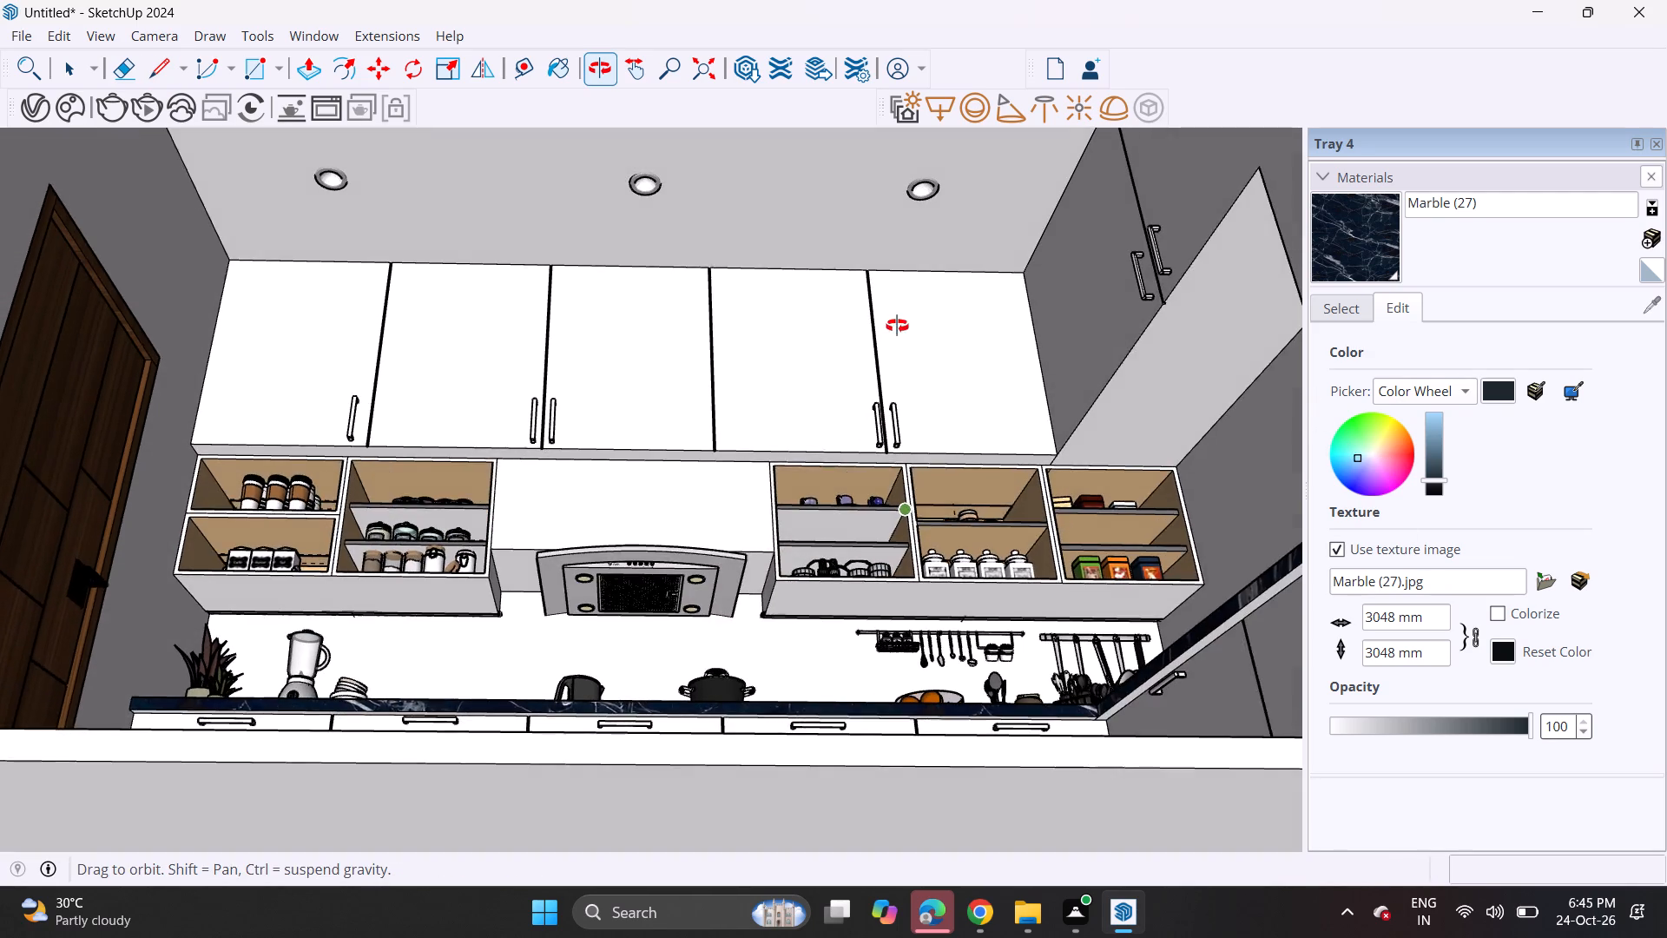
middle_click_drag(897, 326, 875, 381)
scroll(504, 400, "up", 3)
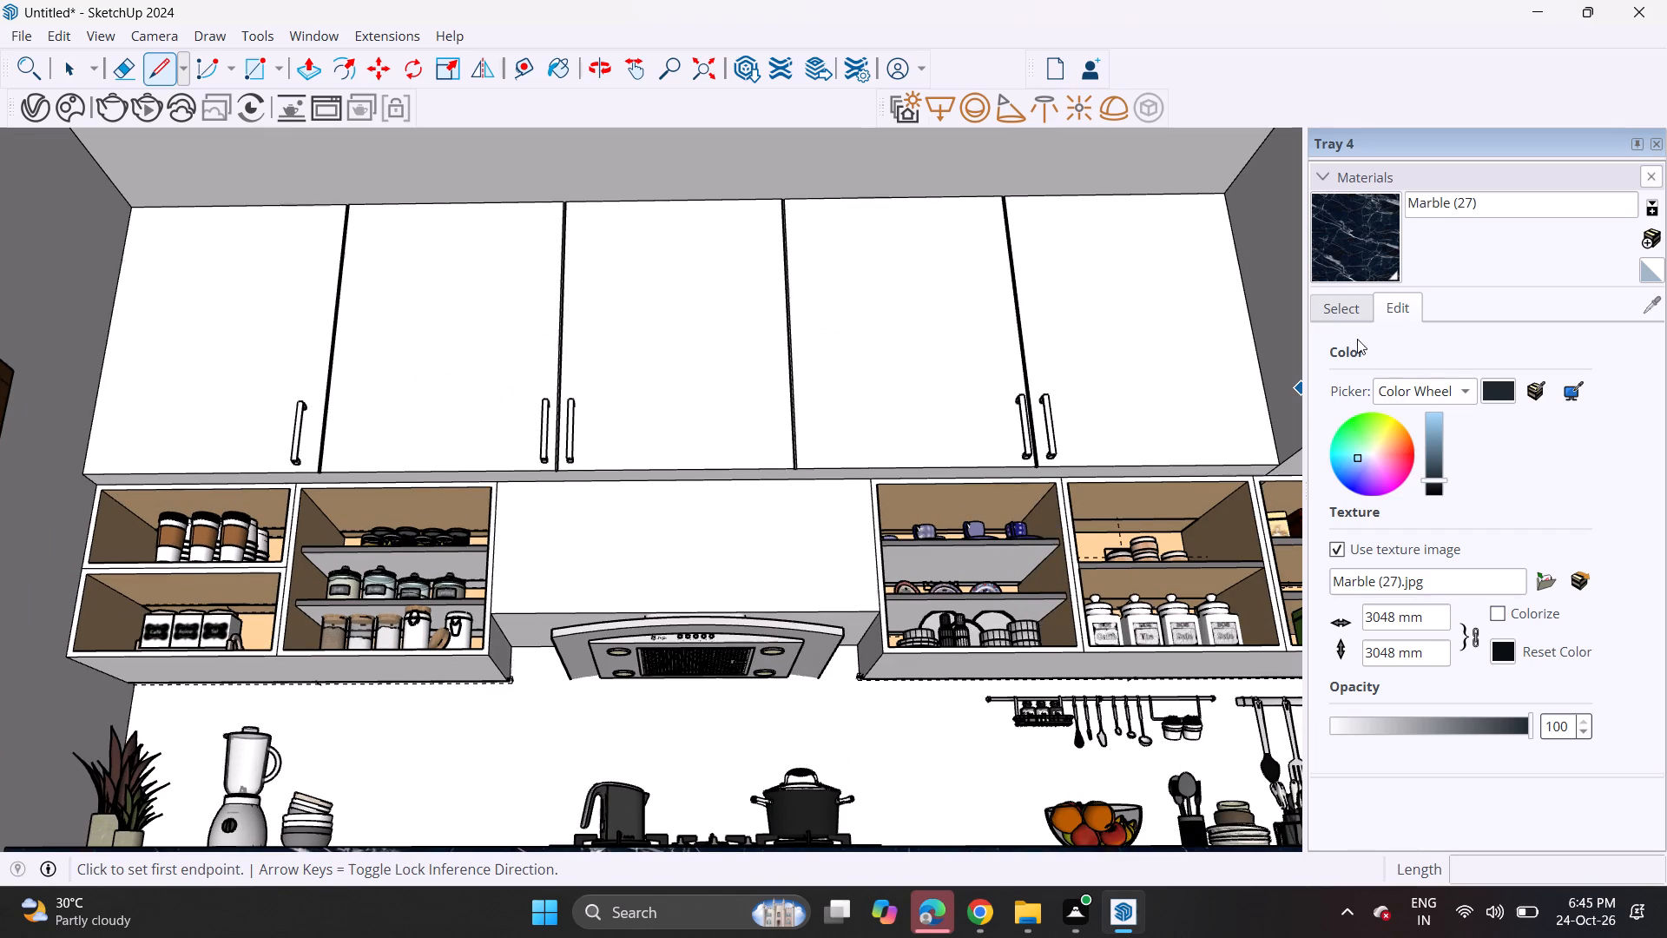
left_click(1364, 313)
left_click(1347, 431)
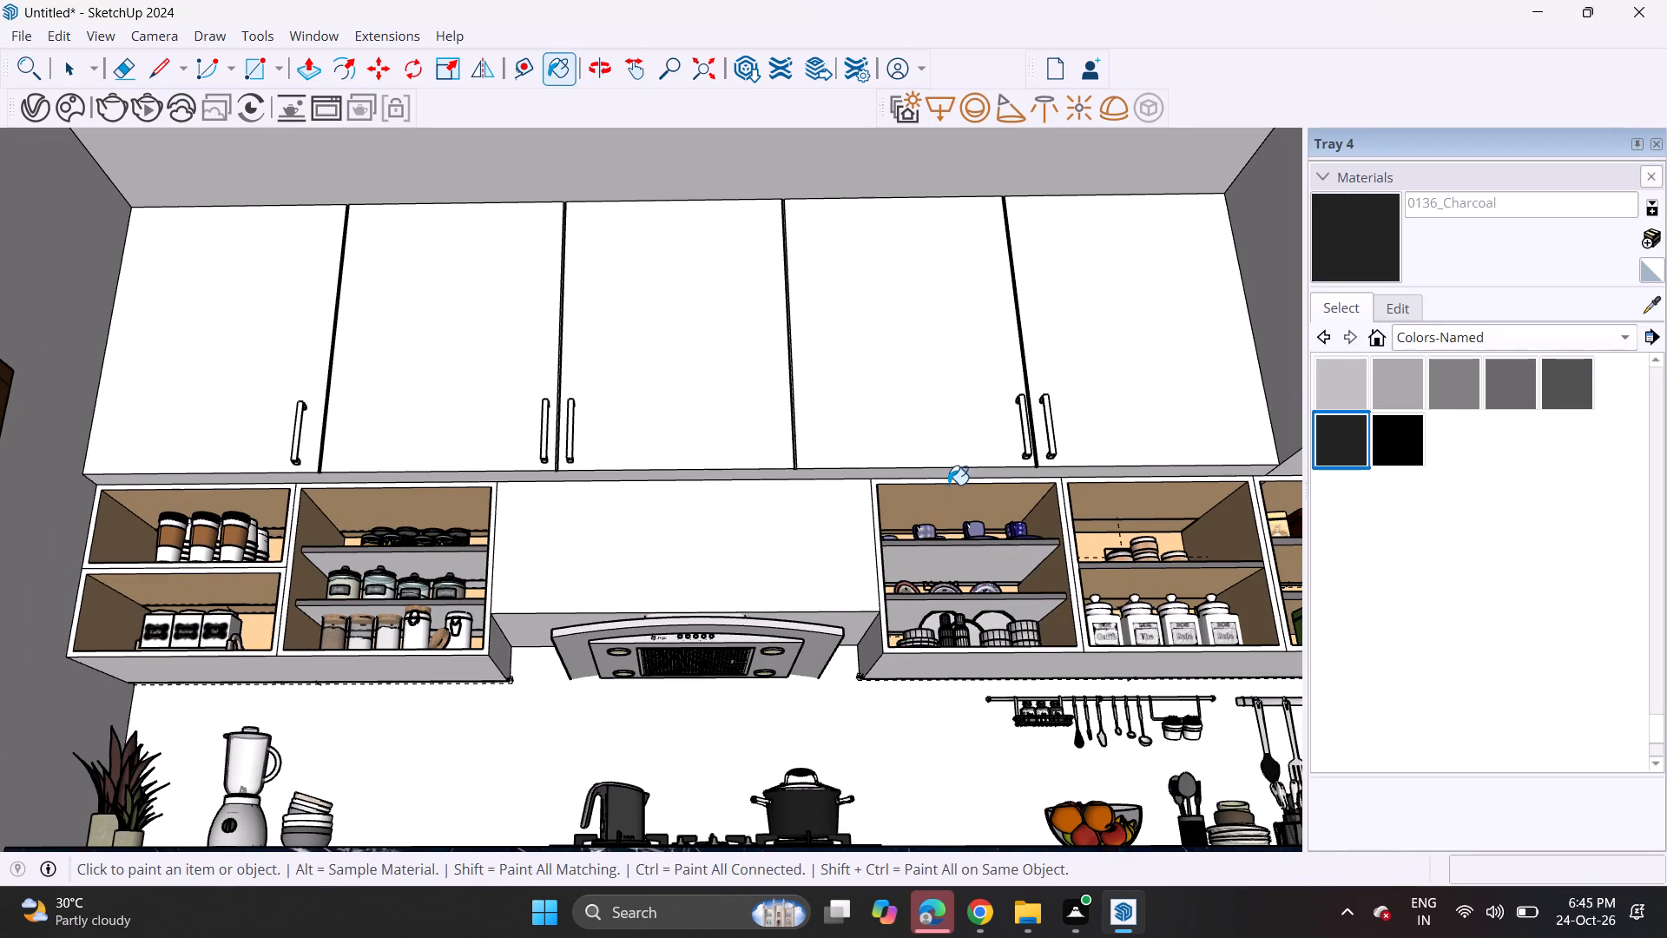
left_click(944, 470)
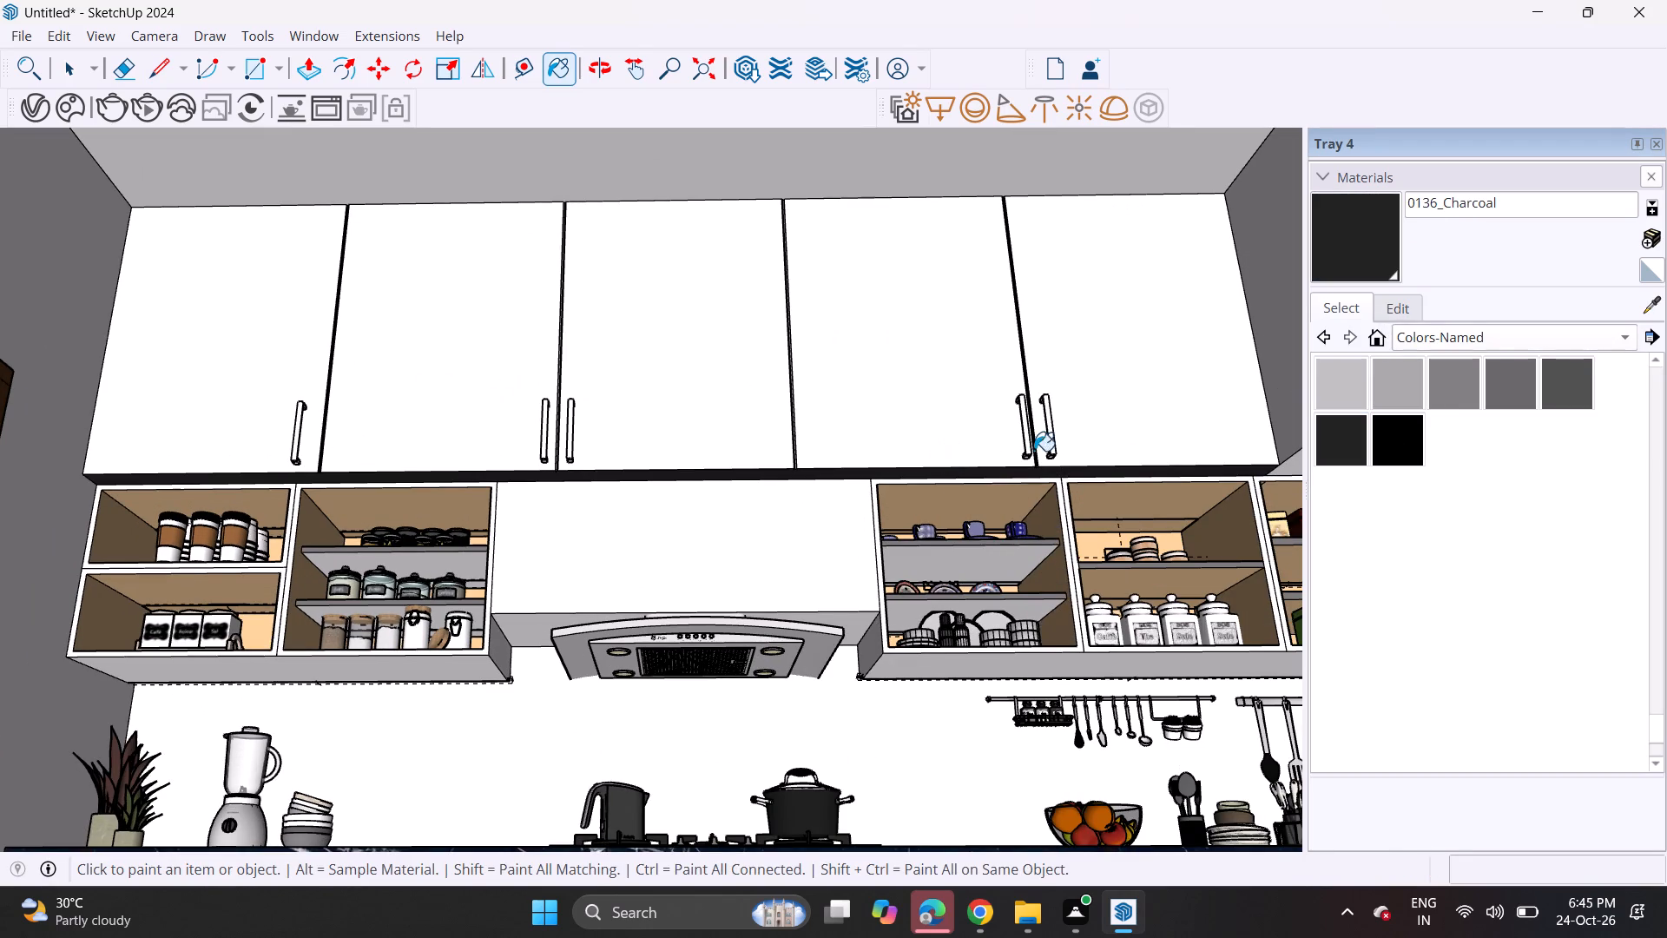
left_click(1287, 468)
Look through the Colors-Named swatches for a colour for the overhead doors.
scroll(1031, 468, "down", 4)
middle_click_drag(972, 428, 976, 484)
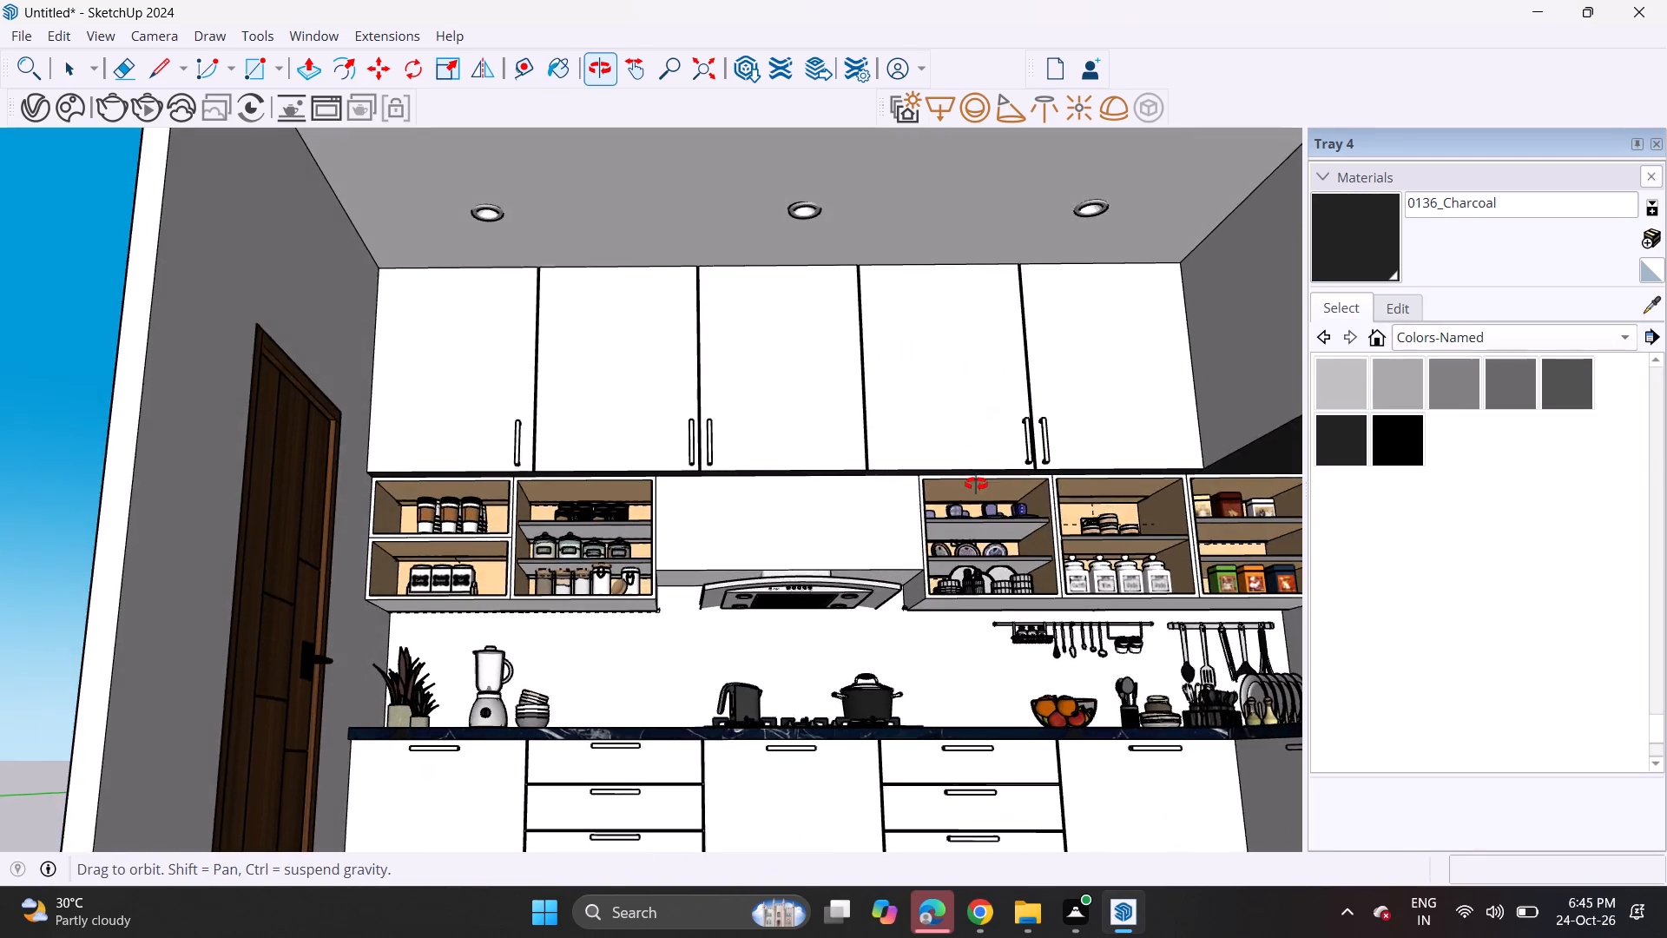
middle_click_drag(976, 484, 951, 558)
scroll(931, 552, "down", 1)
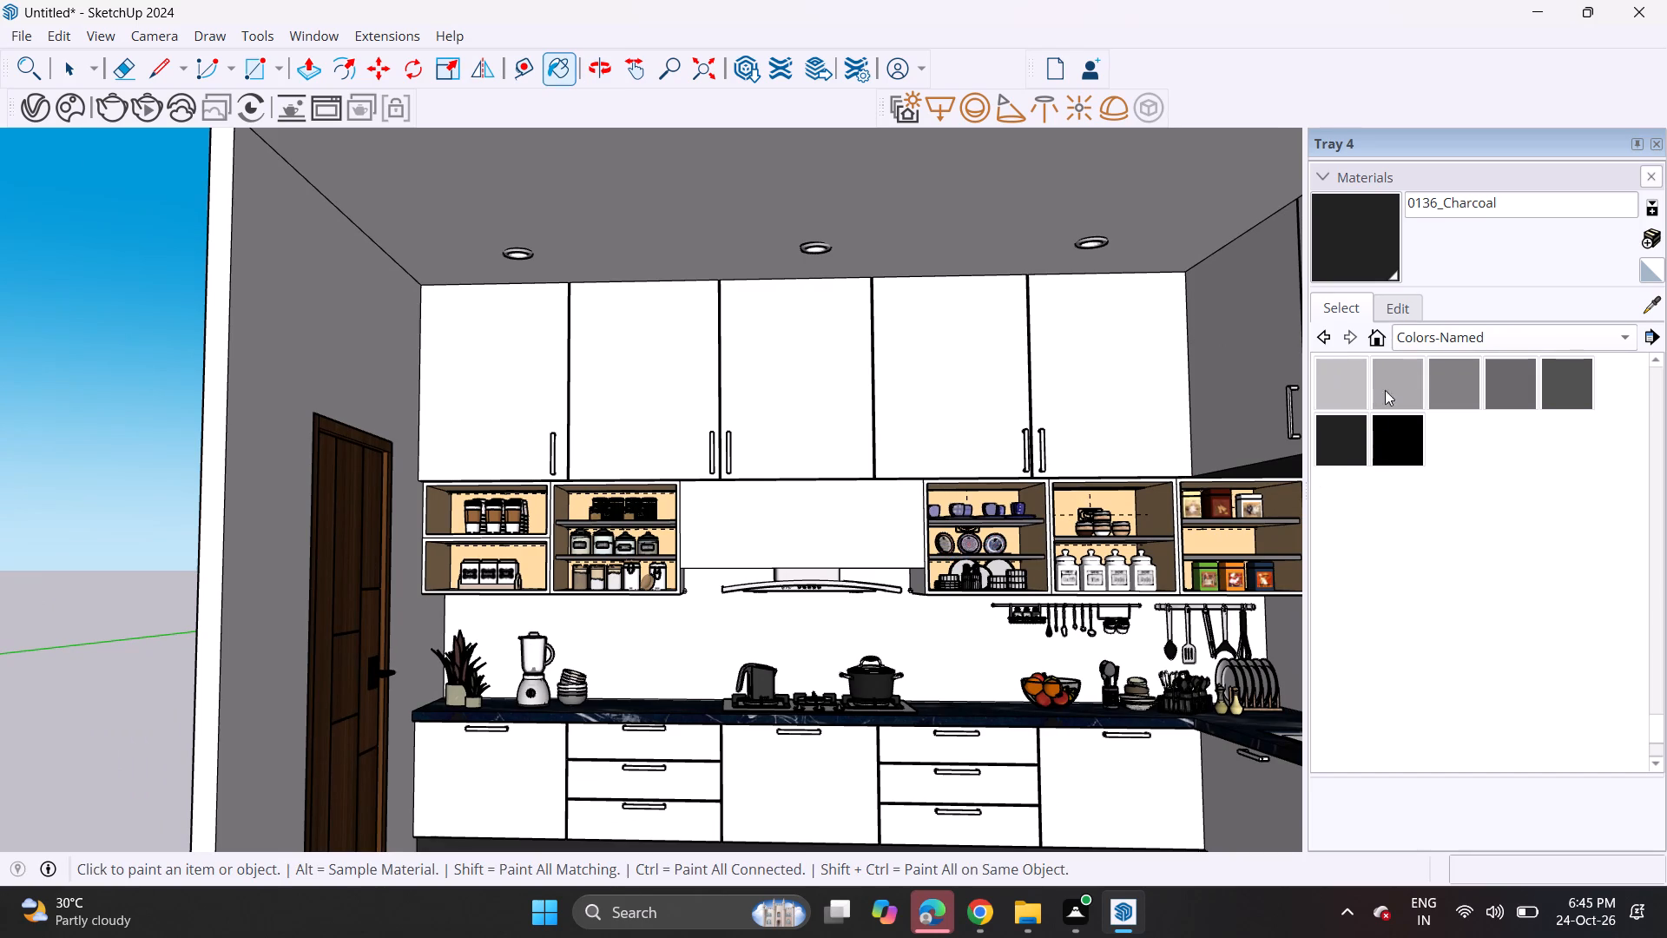
scroll(1426, 477, "up", 15)
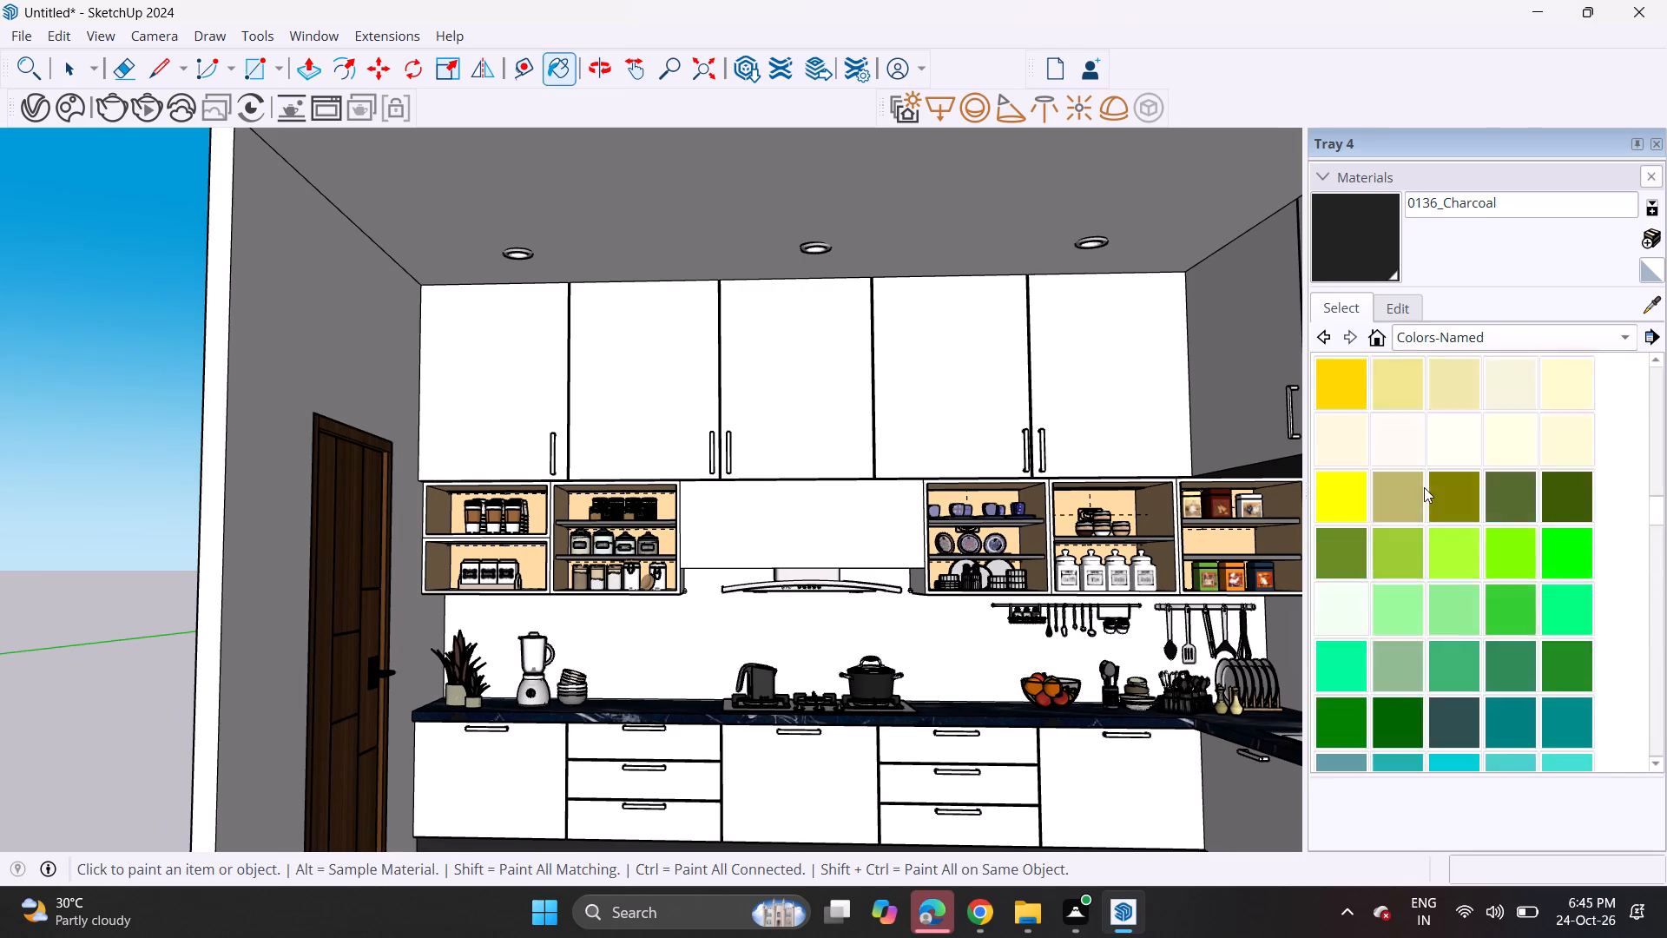
scroll(1424, 487, "up", 18)
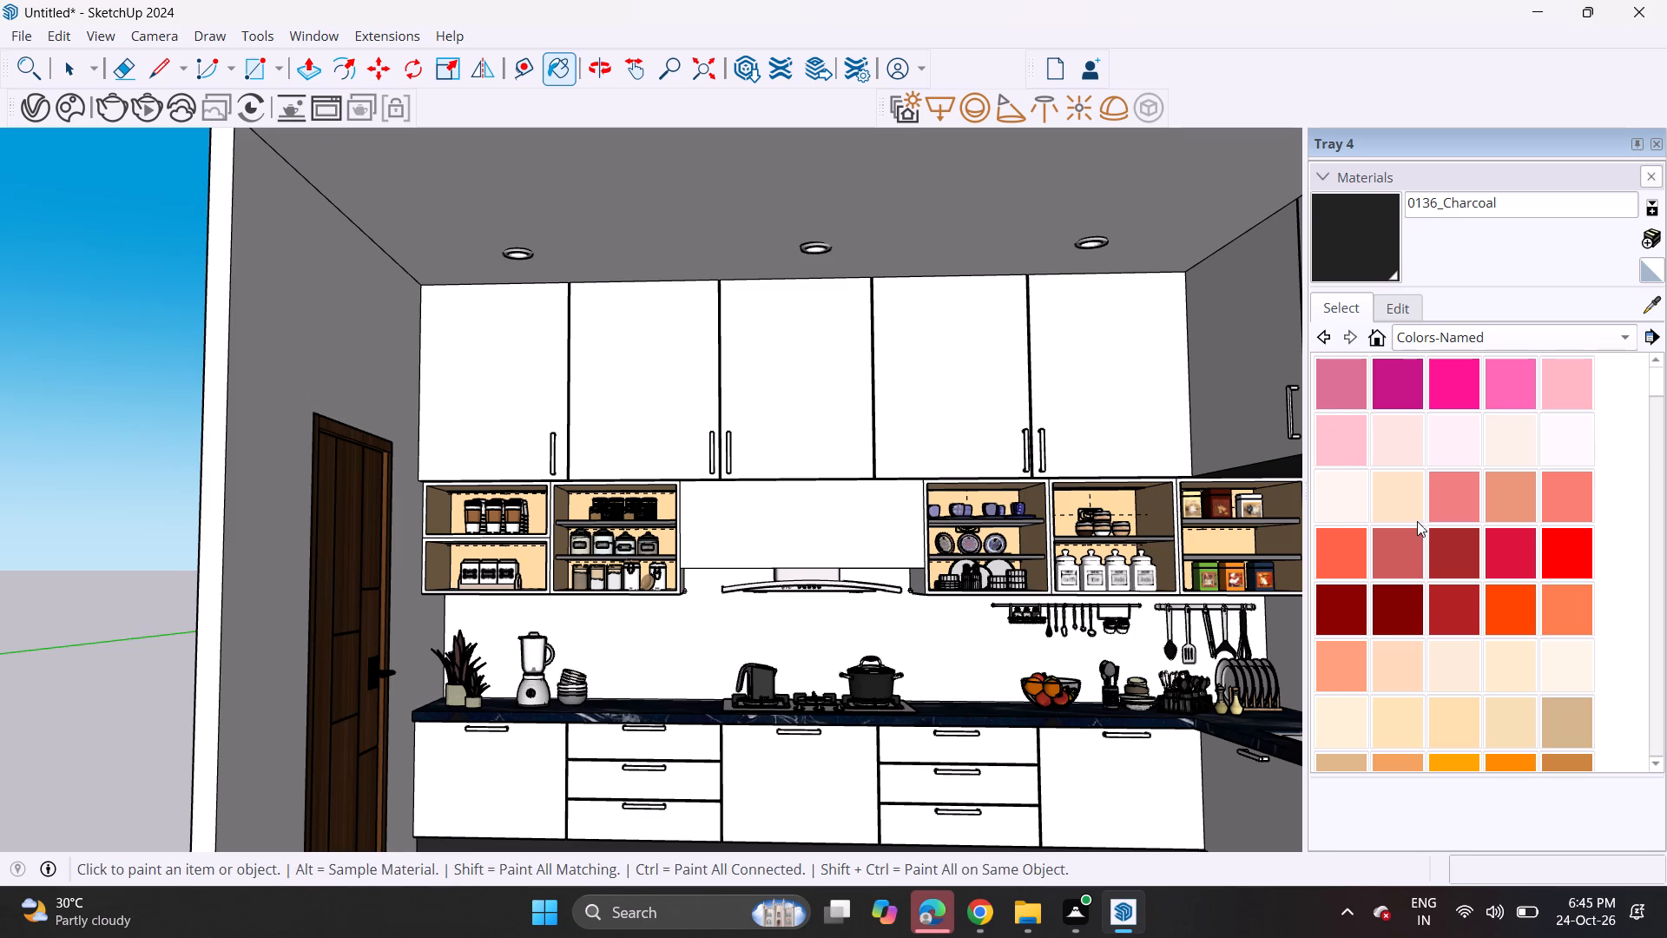
Switch the material collection to Colors and look through its swatches for a door colour.
left_click(1512, 330)
left_click(1437, 314)
scroll(1486, 498, "down", 6)
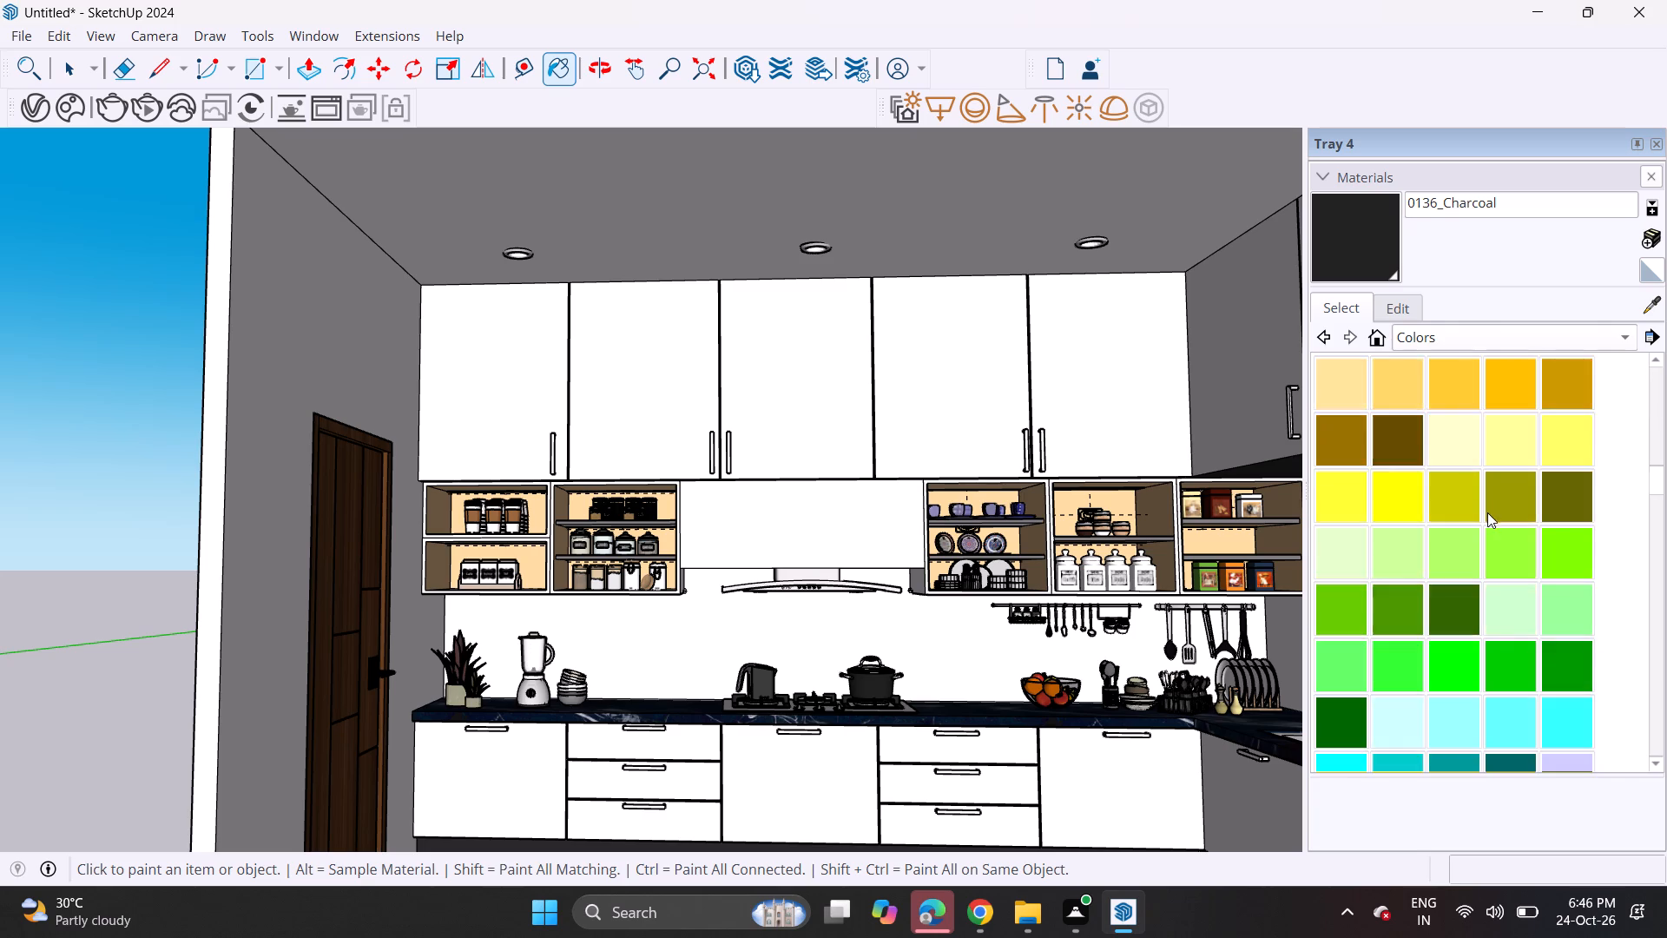
scroll(1487, 516, "down", 4)
scroll(1487, 516, "up", 1)
scroll(1487, 516, "down", 5)
scroll(1487, 516, "up", 1)
scroll(1487, 516, "down", 4)
scroll(1487, 516, "up", 1)
scroll(1487, 516, "down", 3)
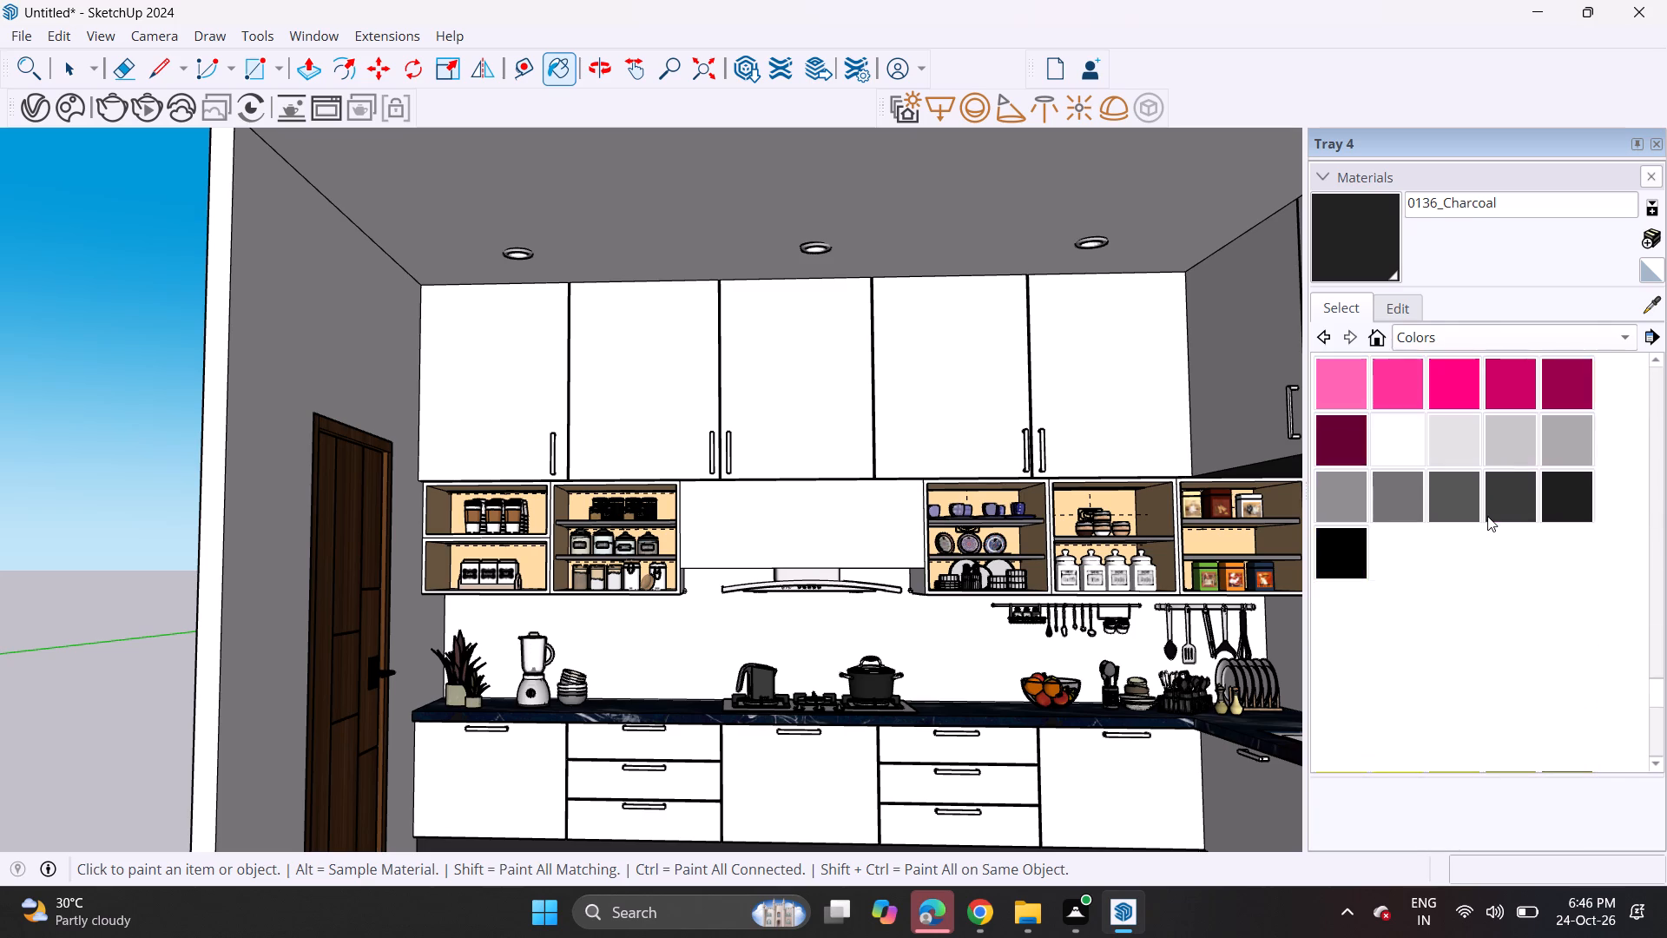
scroll(1487, 516, "up", 4)
scroll(1487, 516, "down", 1)
scroll(1487, 516, "up", 13)
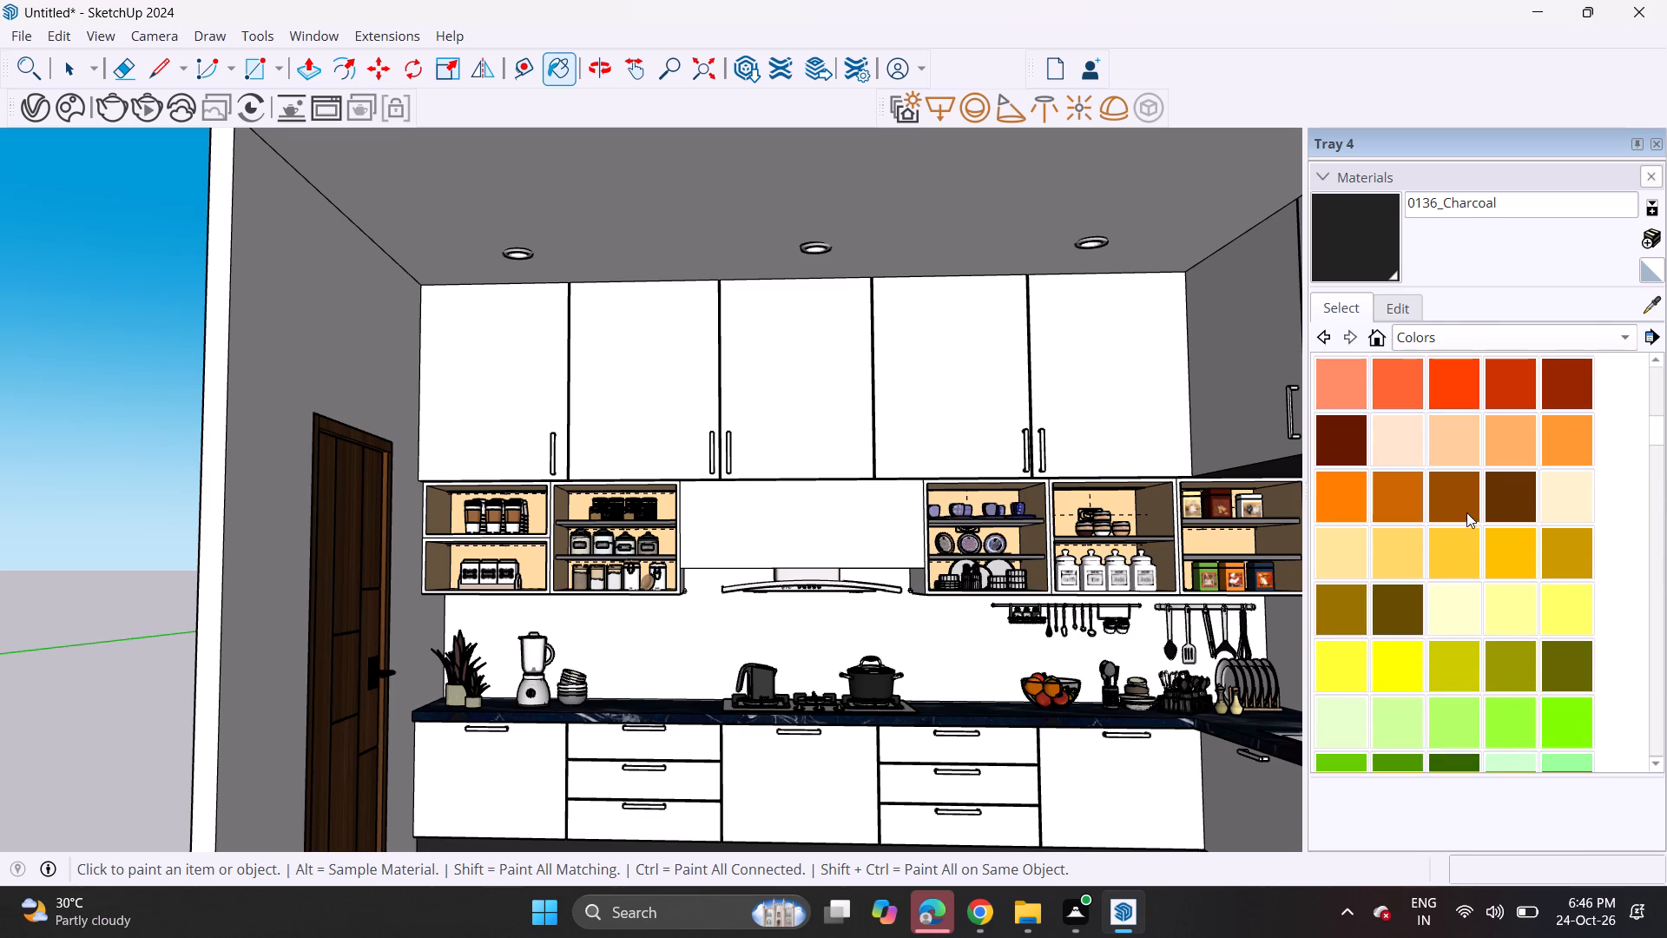
scroll(1466, 517, "up", 2)
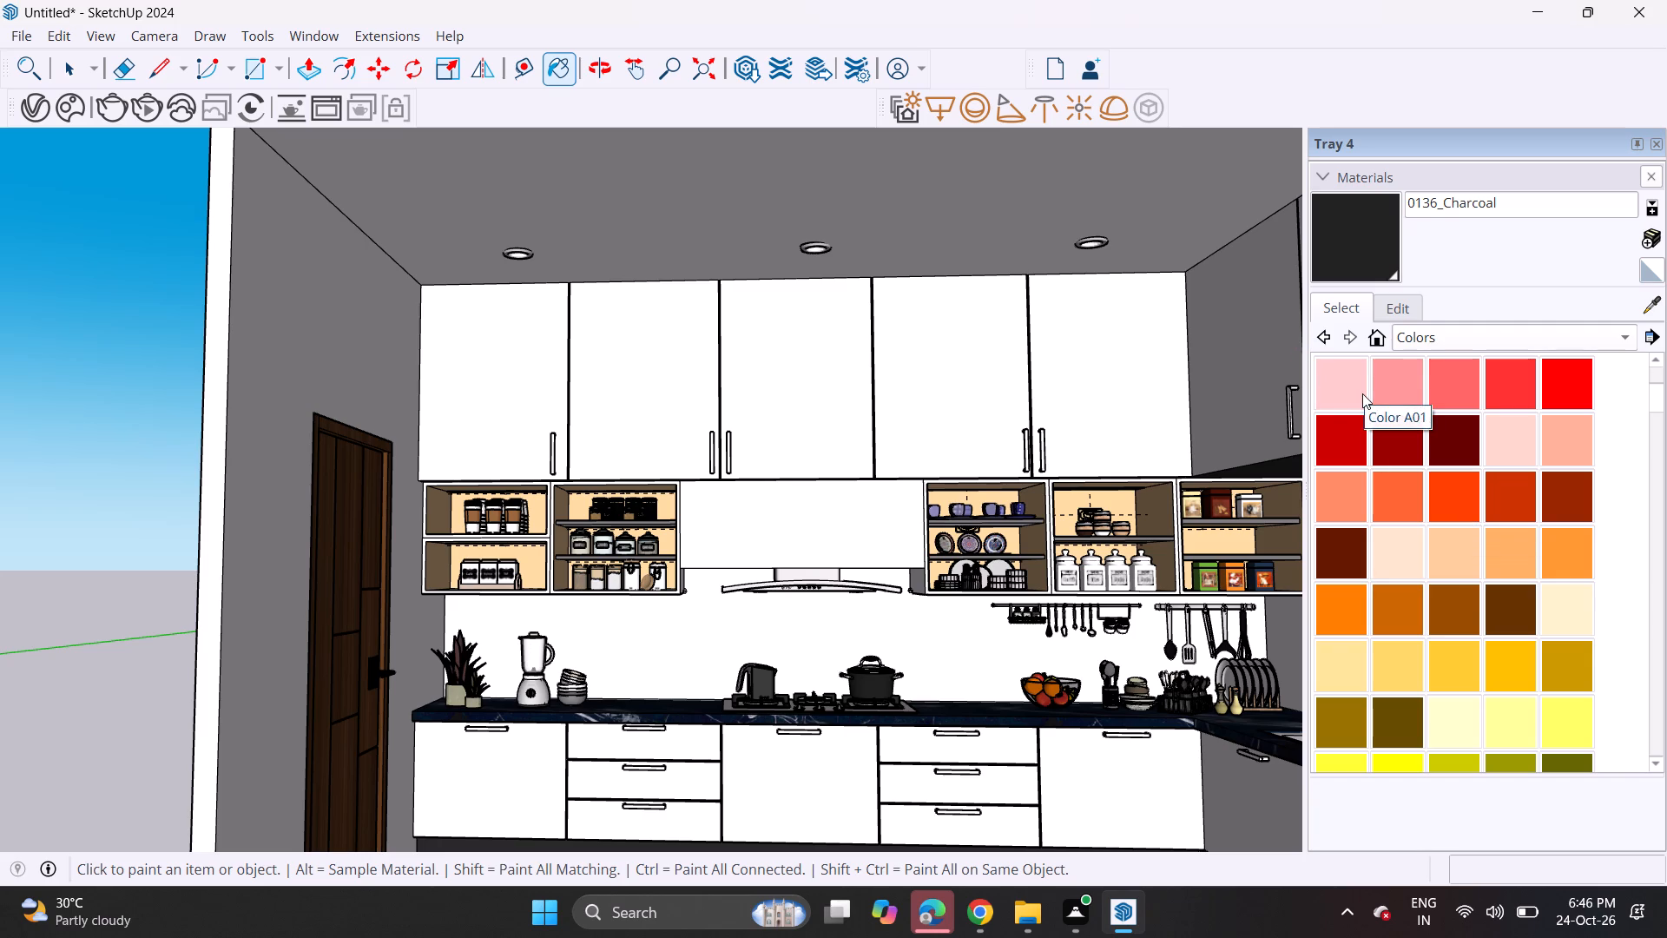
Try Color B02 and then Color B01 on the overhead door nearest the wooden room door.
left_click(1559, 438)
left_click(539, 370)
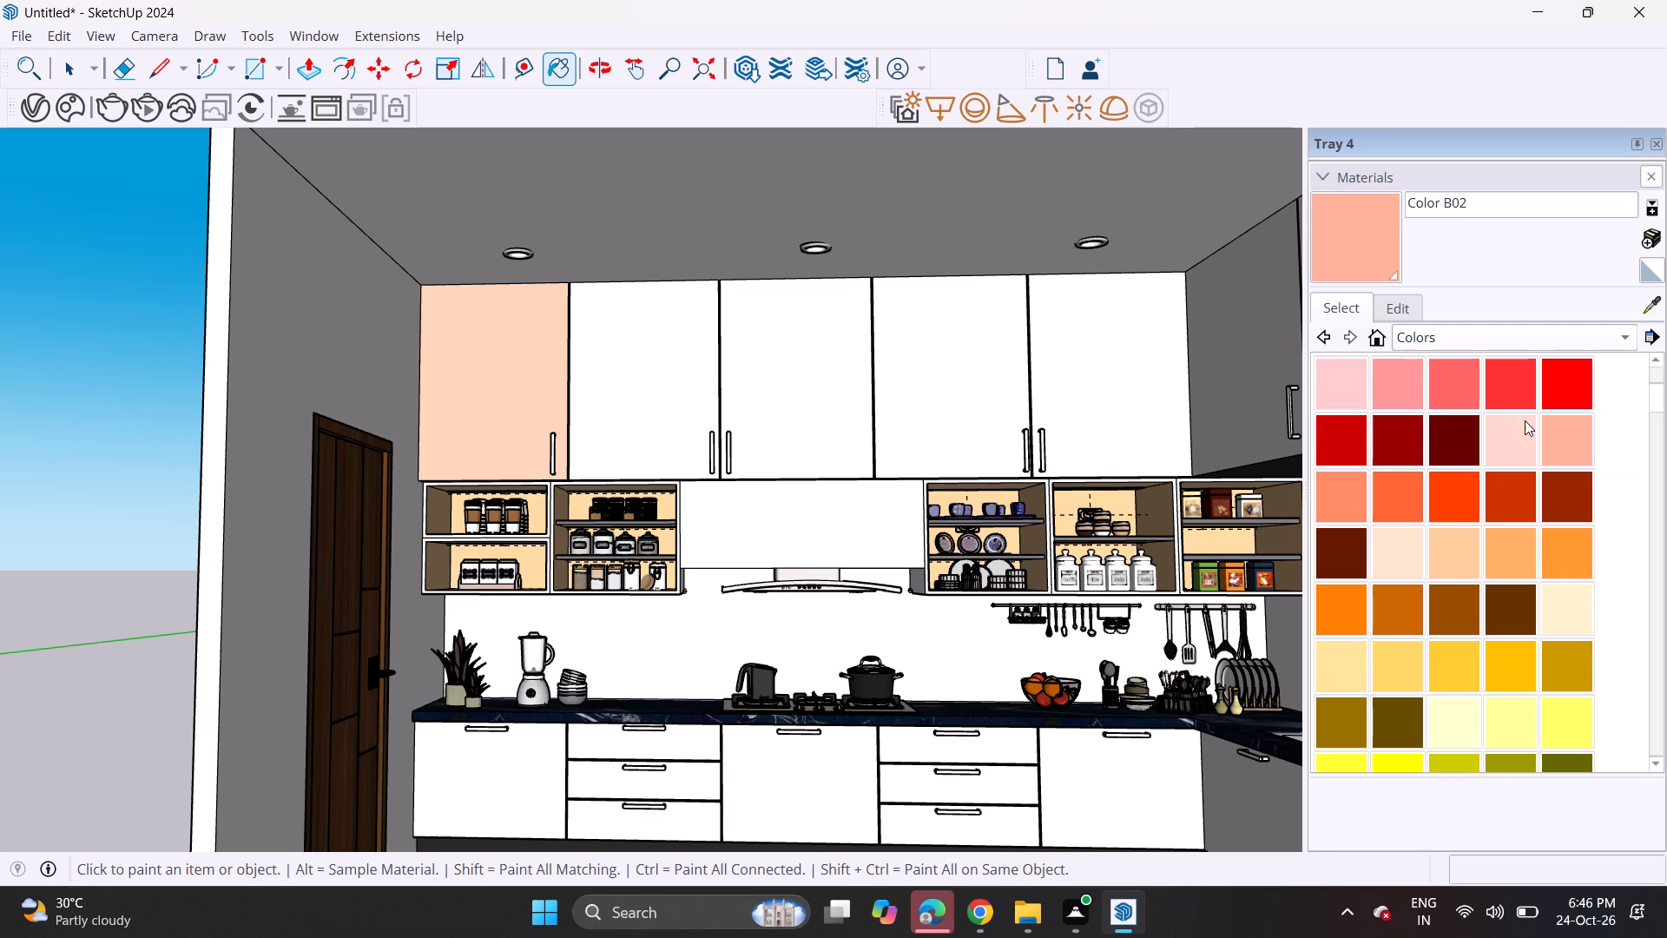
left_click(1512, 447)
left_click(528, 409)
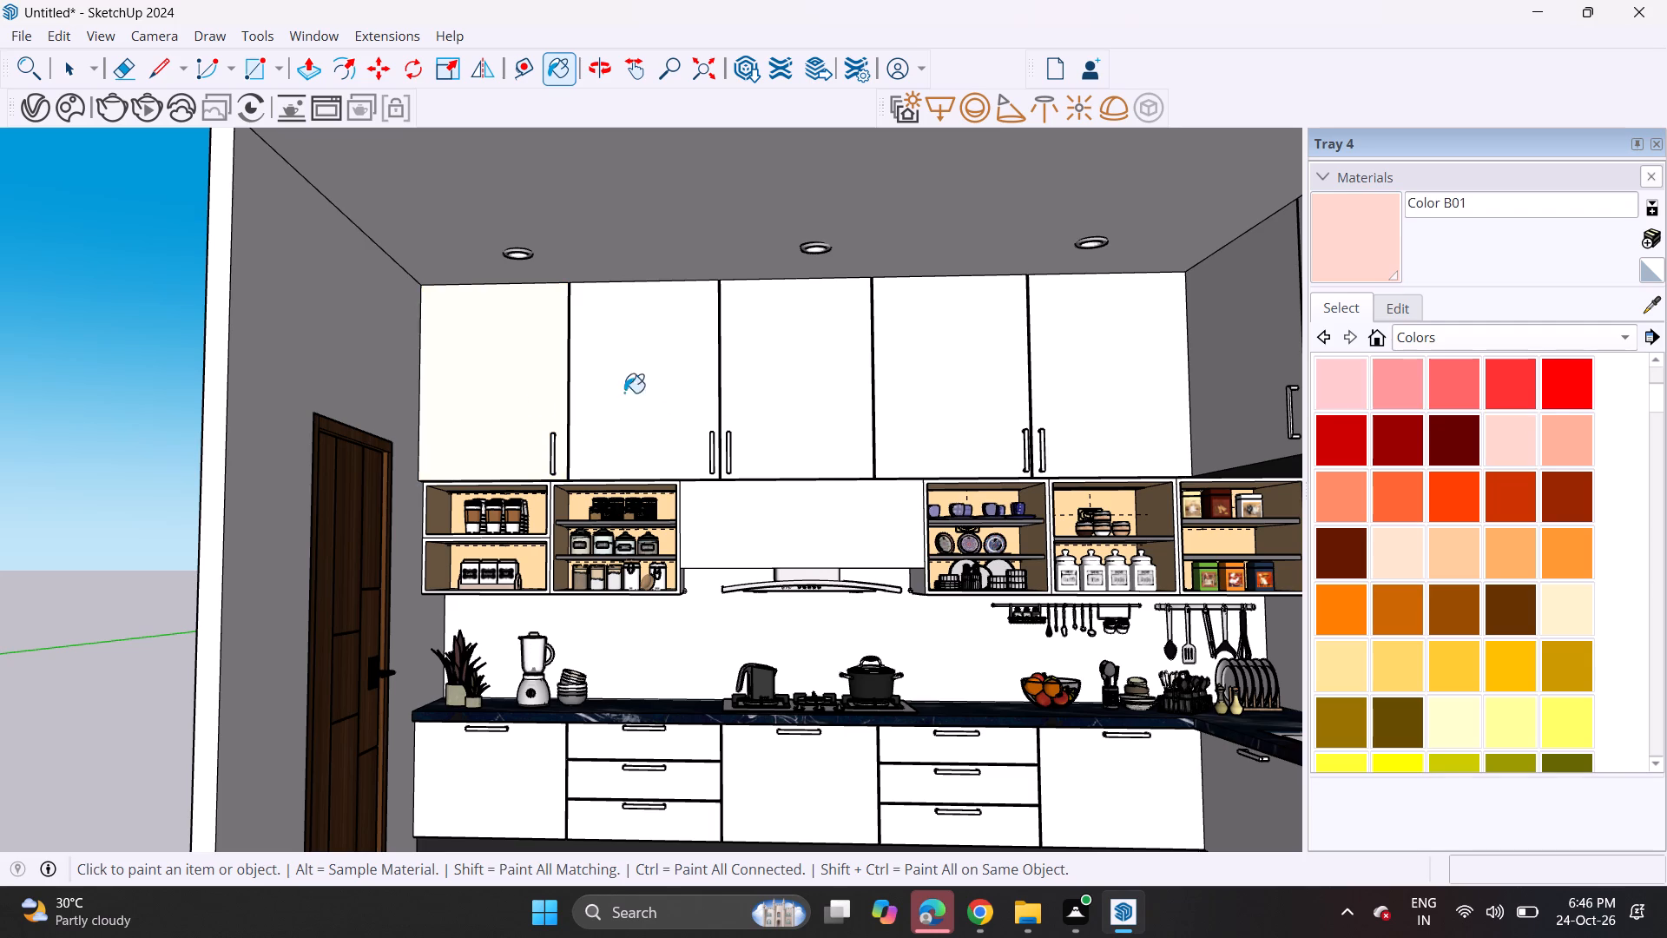
Paint the overhead door nearest the wooden room door with Color B02.
left_click(1585, 426)
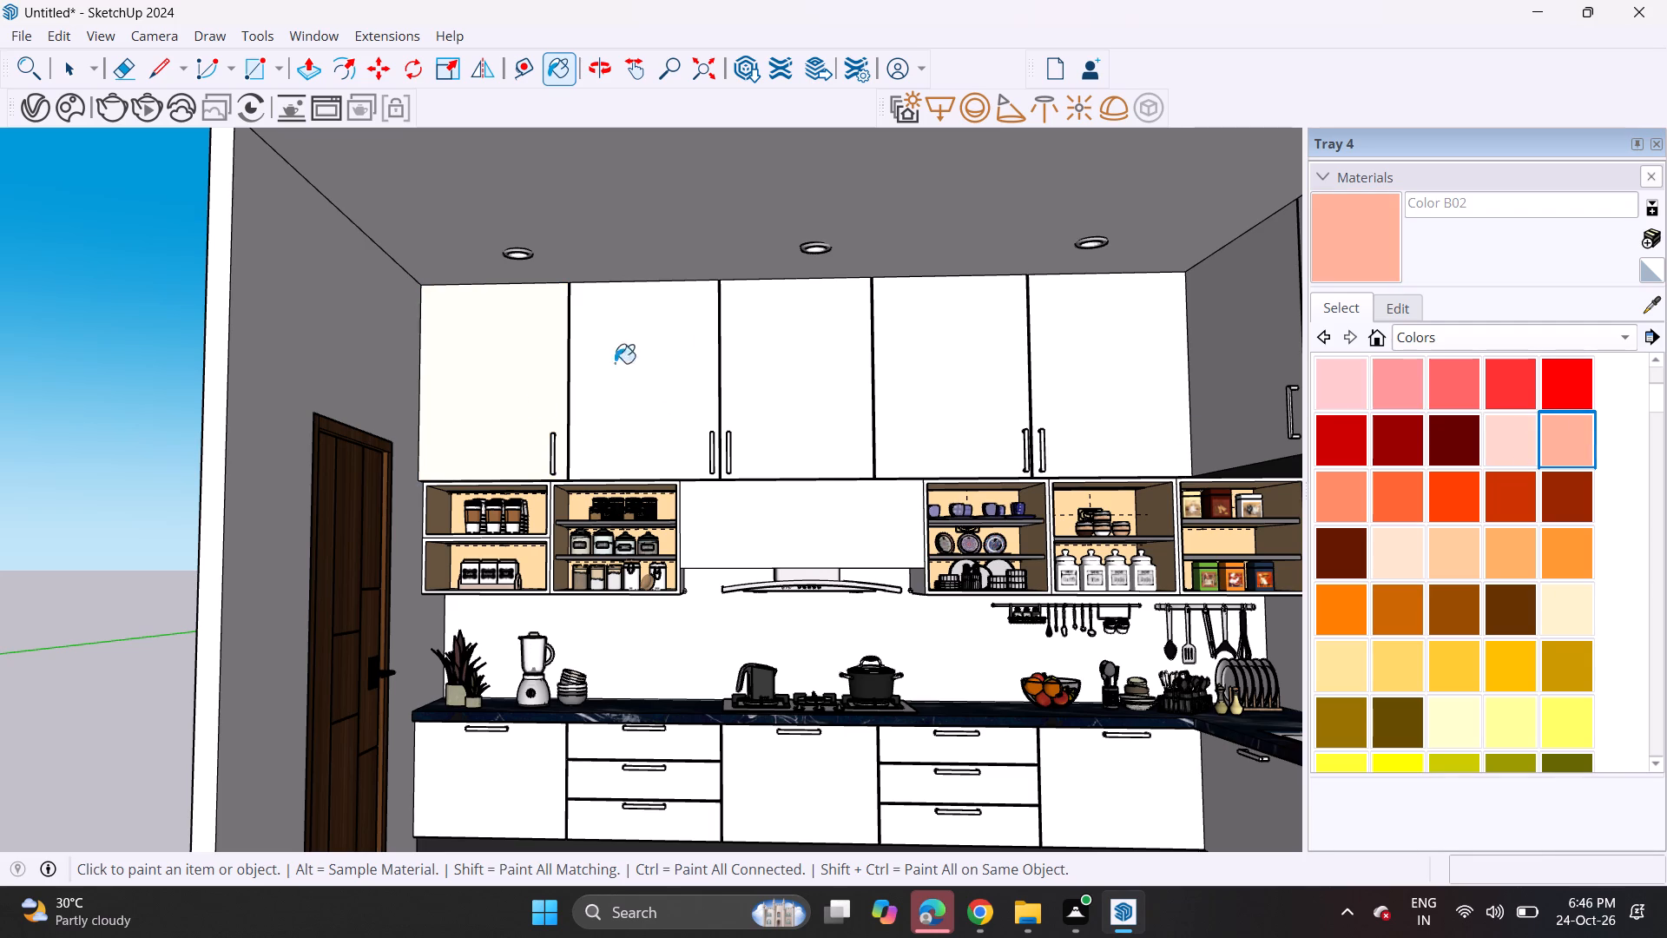
left_click(550, 377)
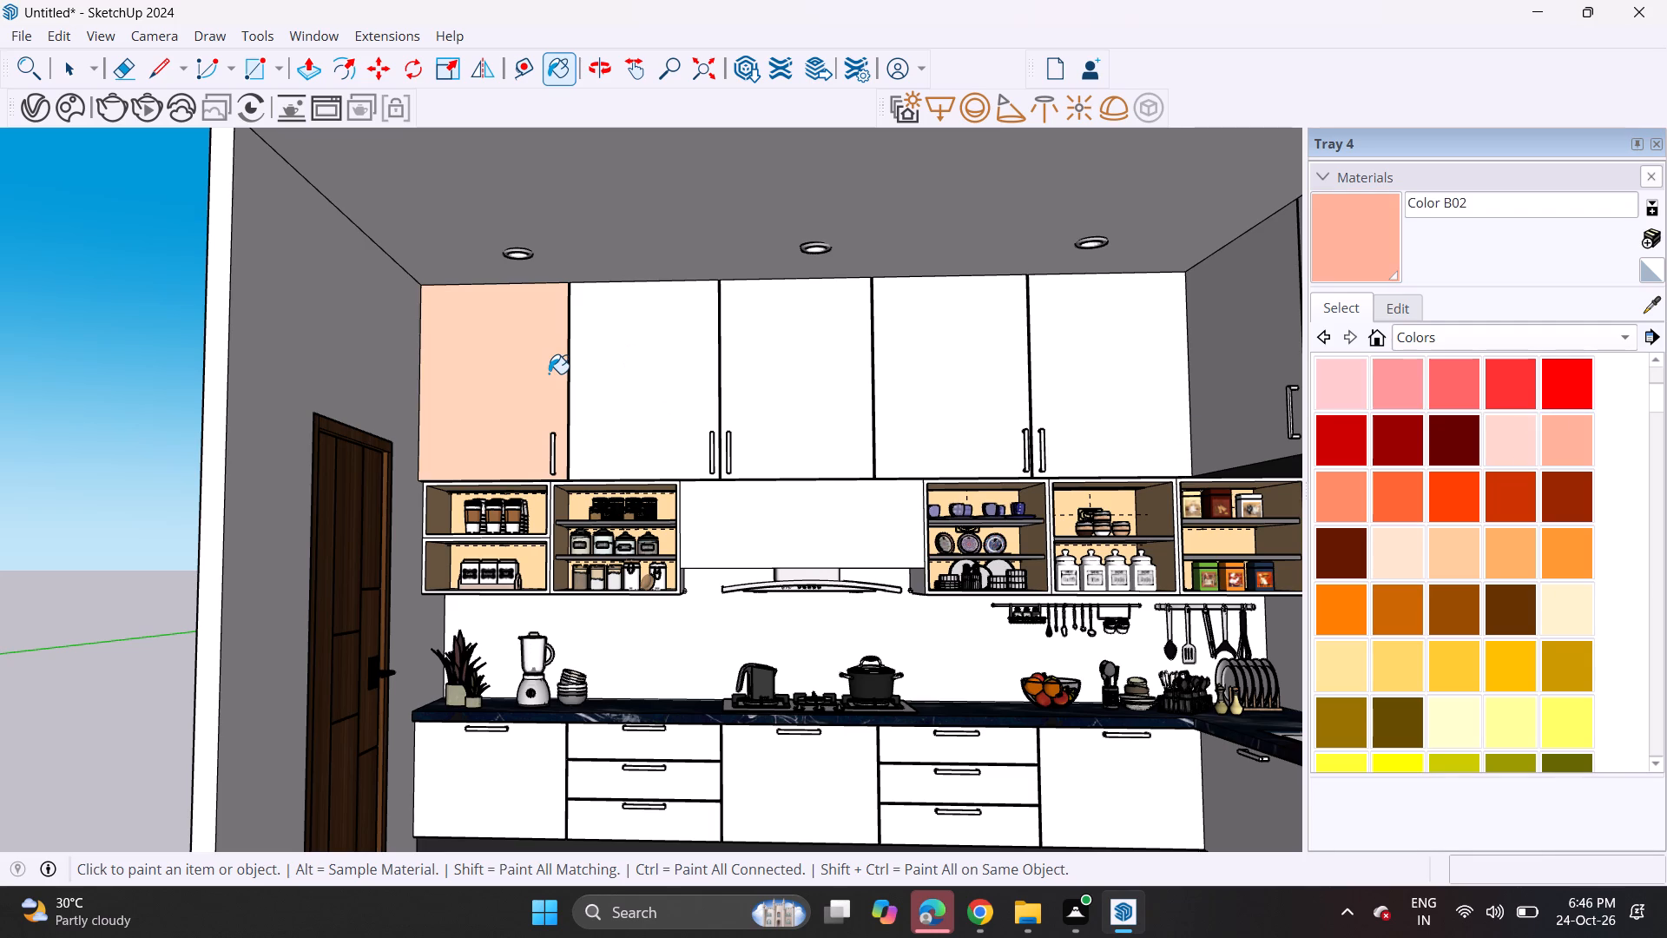
left_click(1404, 410)
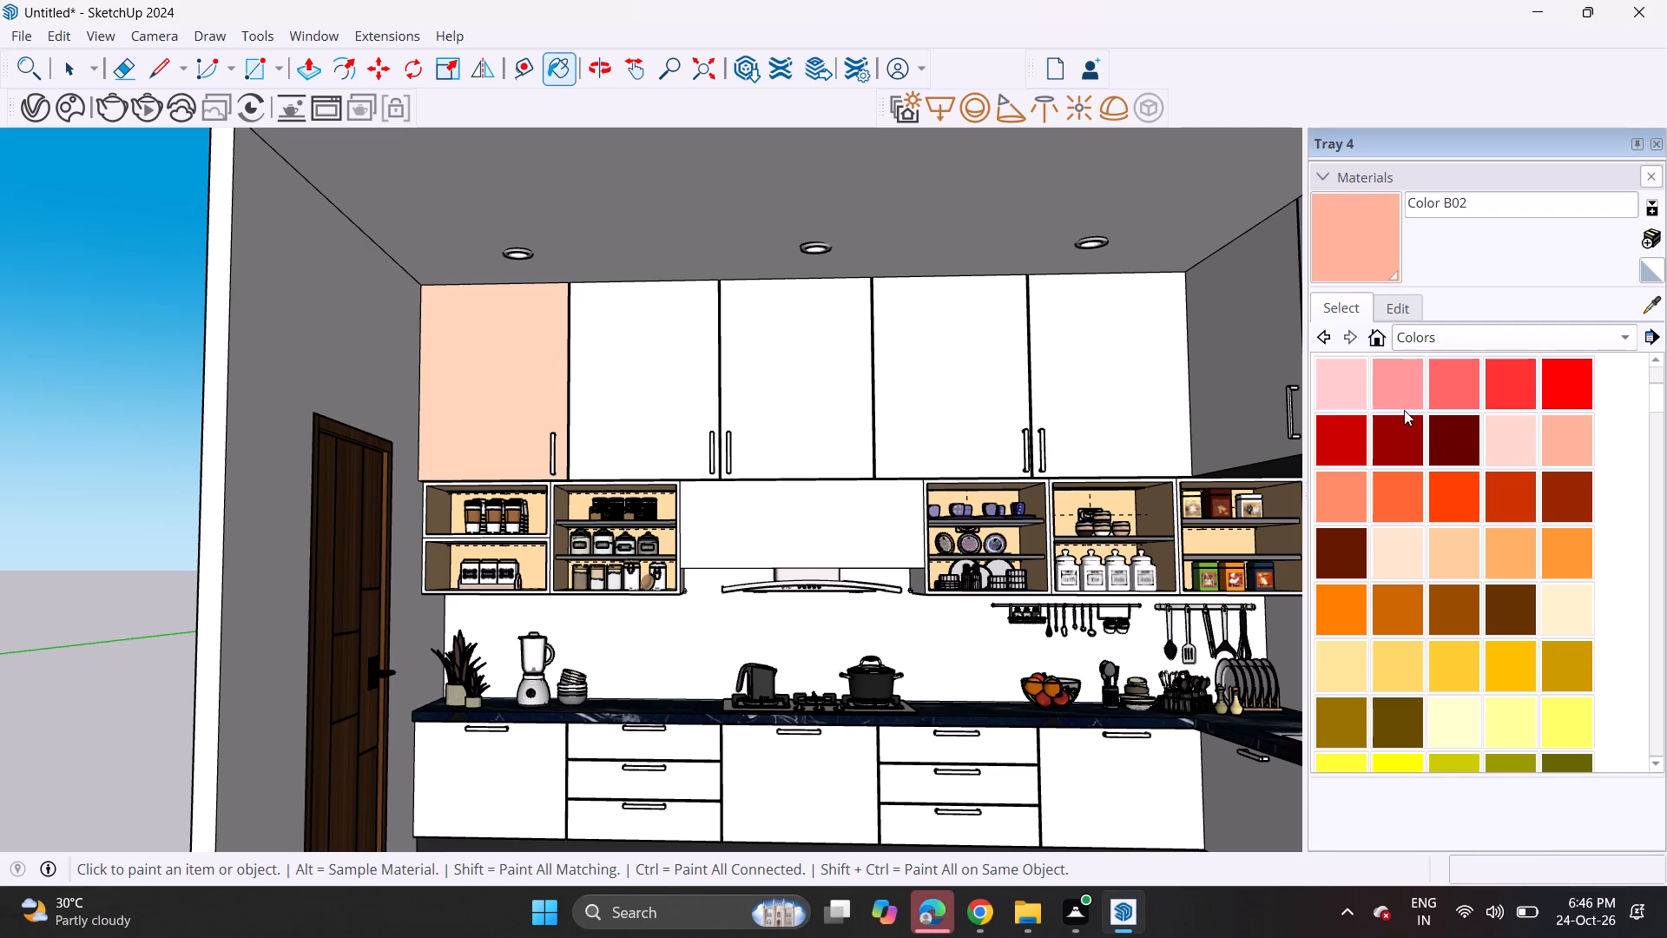
Paint the overhead doors along the hob wall and the adjoining sink wall with Color A02.
left_click(1399, 390)
left_click(535, 393)
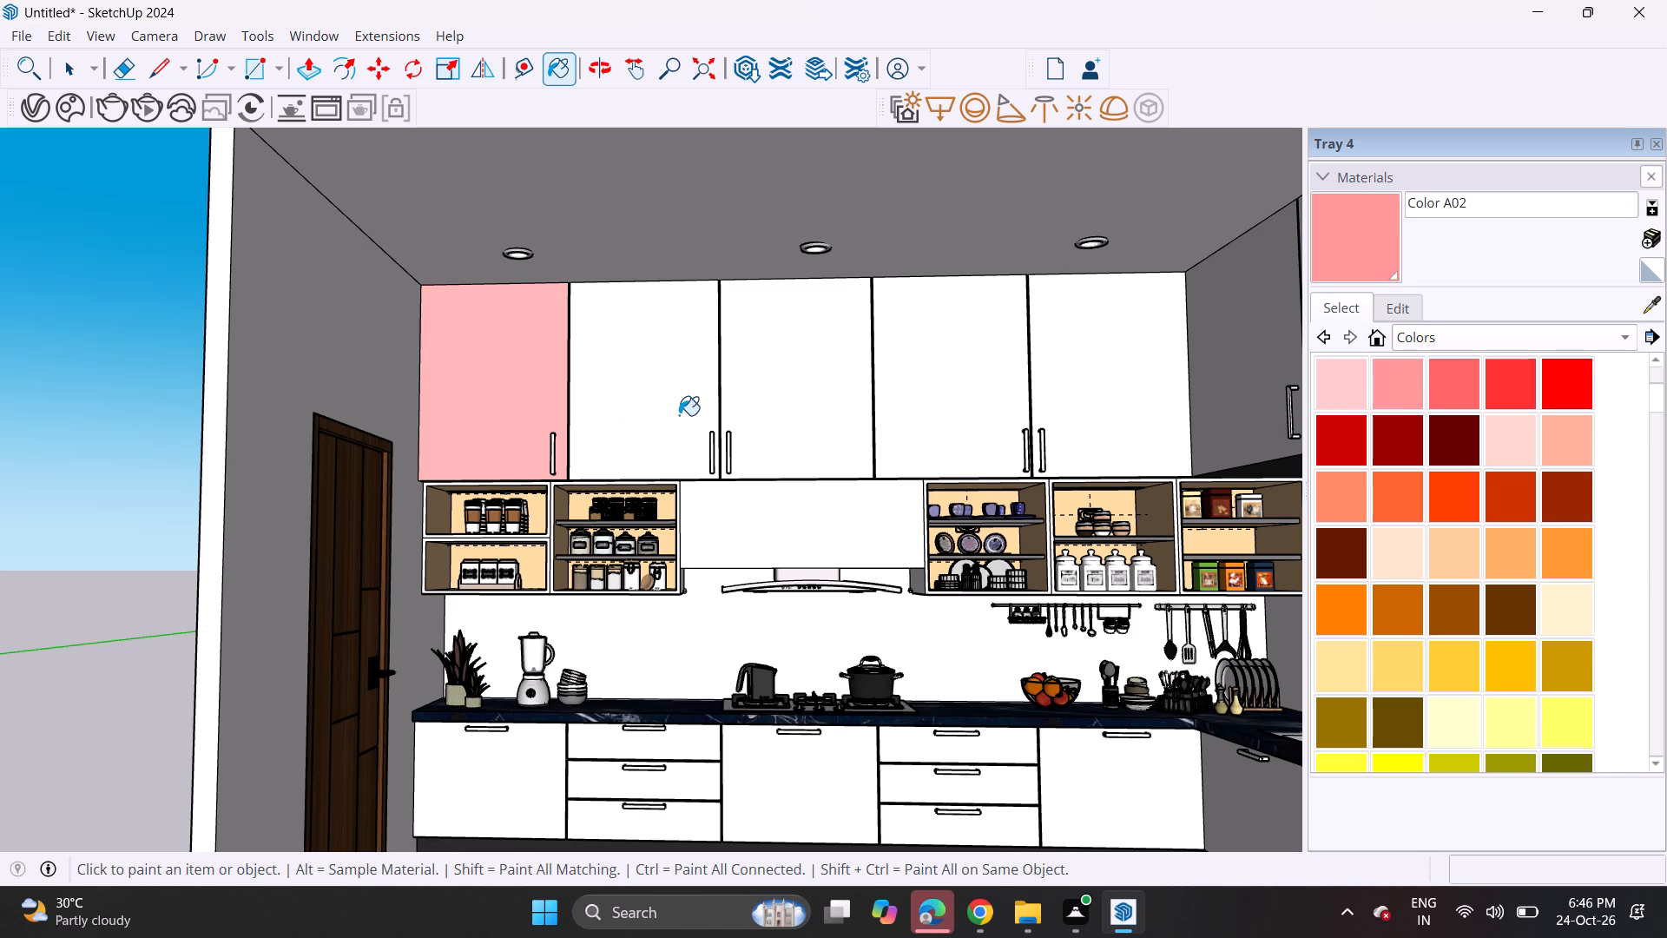
left_click(633, 395)
left_click(755, 395)
left_click(861, 393)
left_click(887, 389)
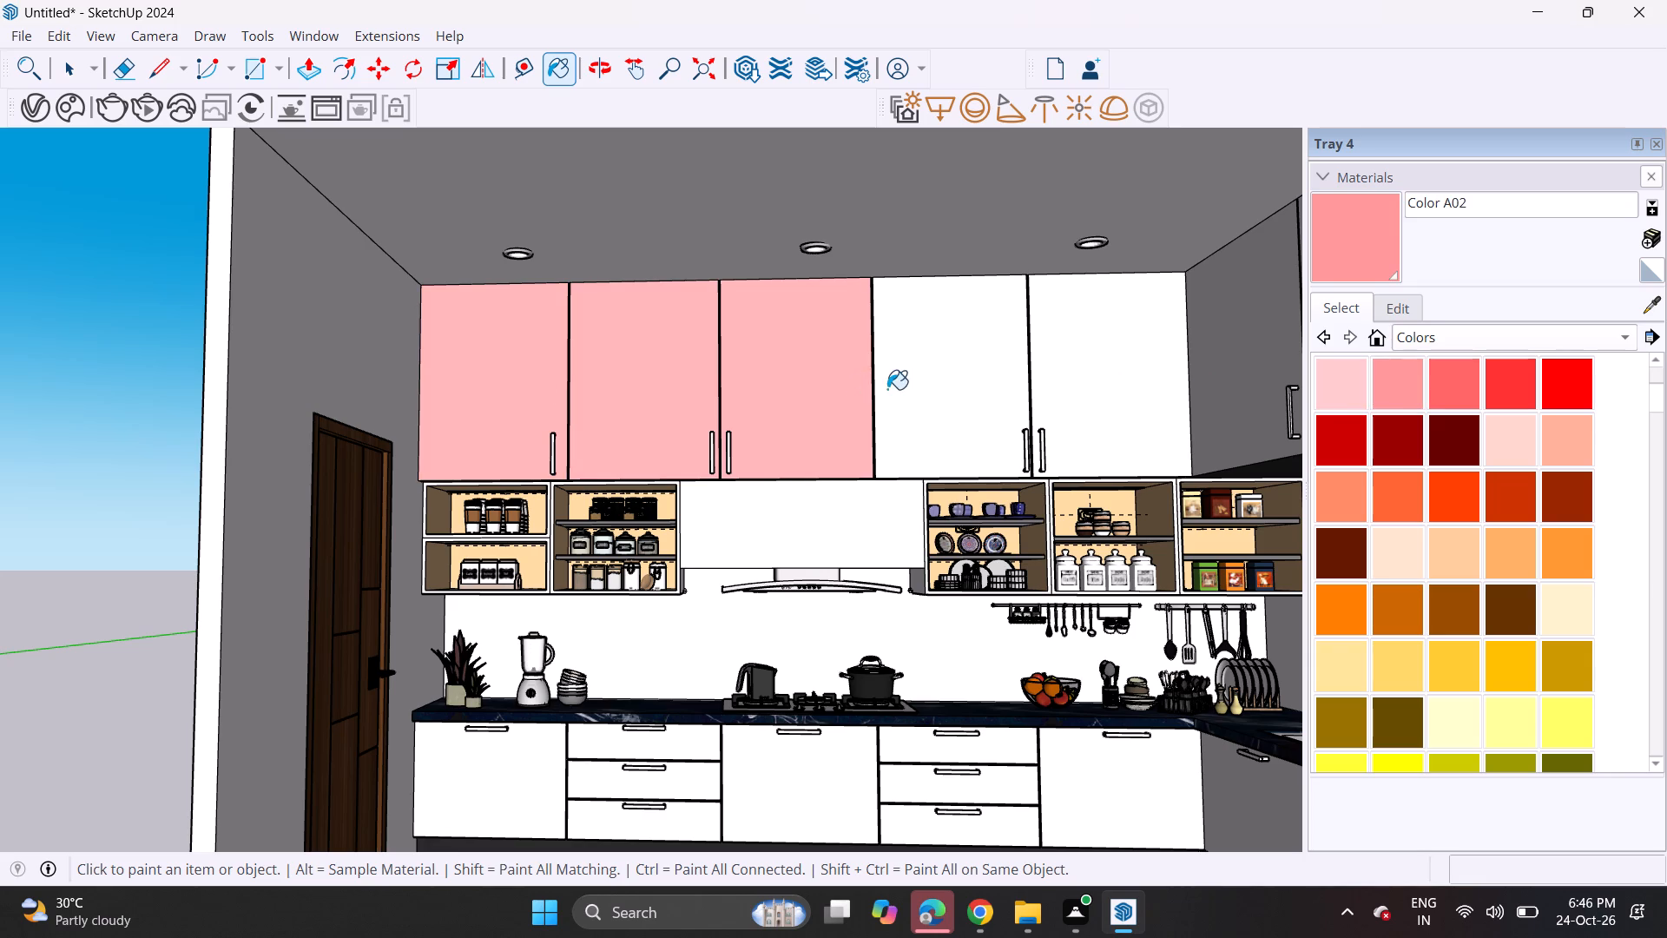
left_click(1080, 377)
left_click(1203, 367)
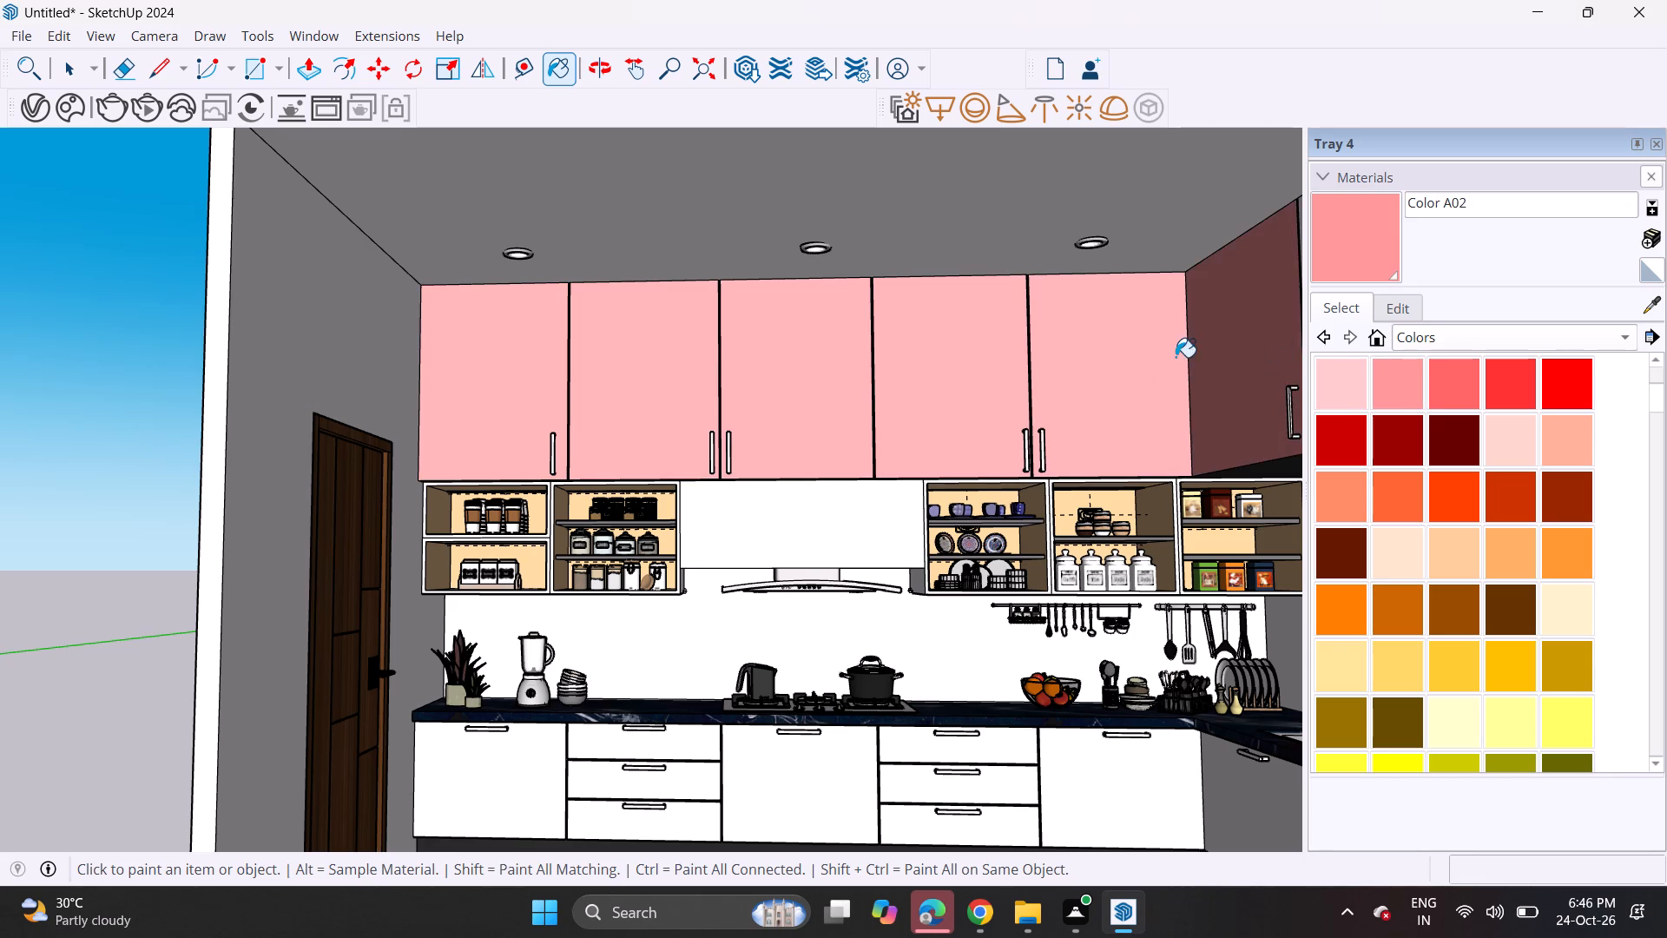
scroll(1172, 357, "down", 5)
left_click(1270, 343)
Paint the three plain base cabinet fronts on the hob wall and the sink counter's base front with Color A02.
scroll(951, 635, "up", 3)
scroll(951, 635, "down", 1)
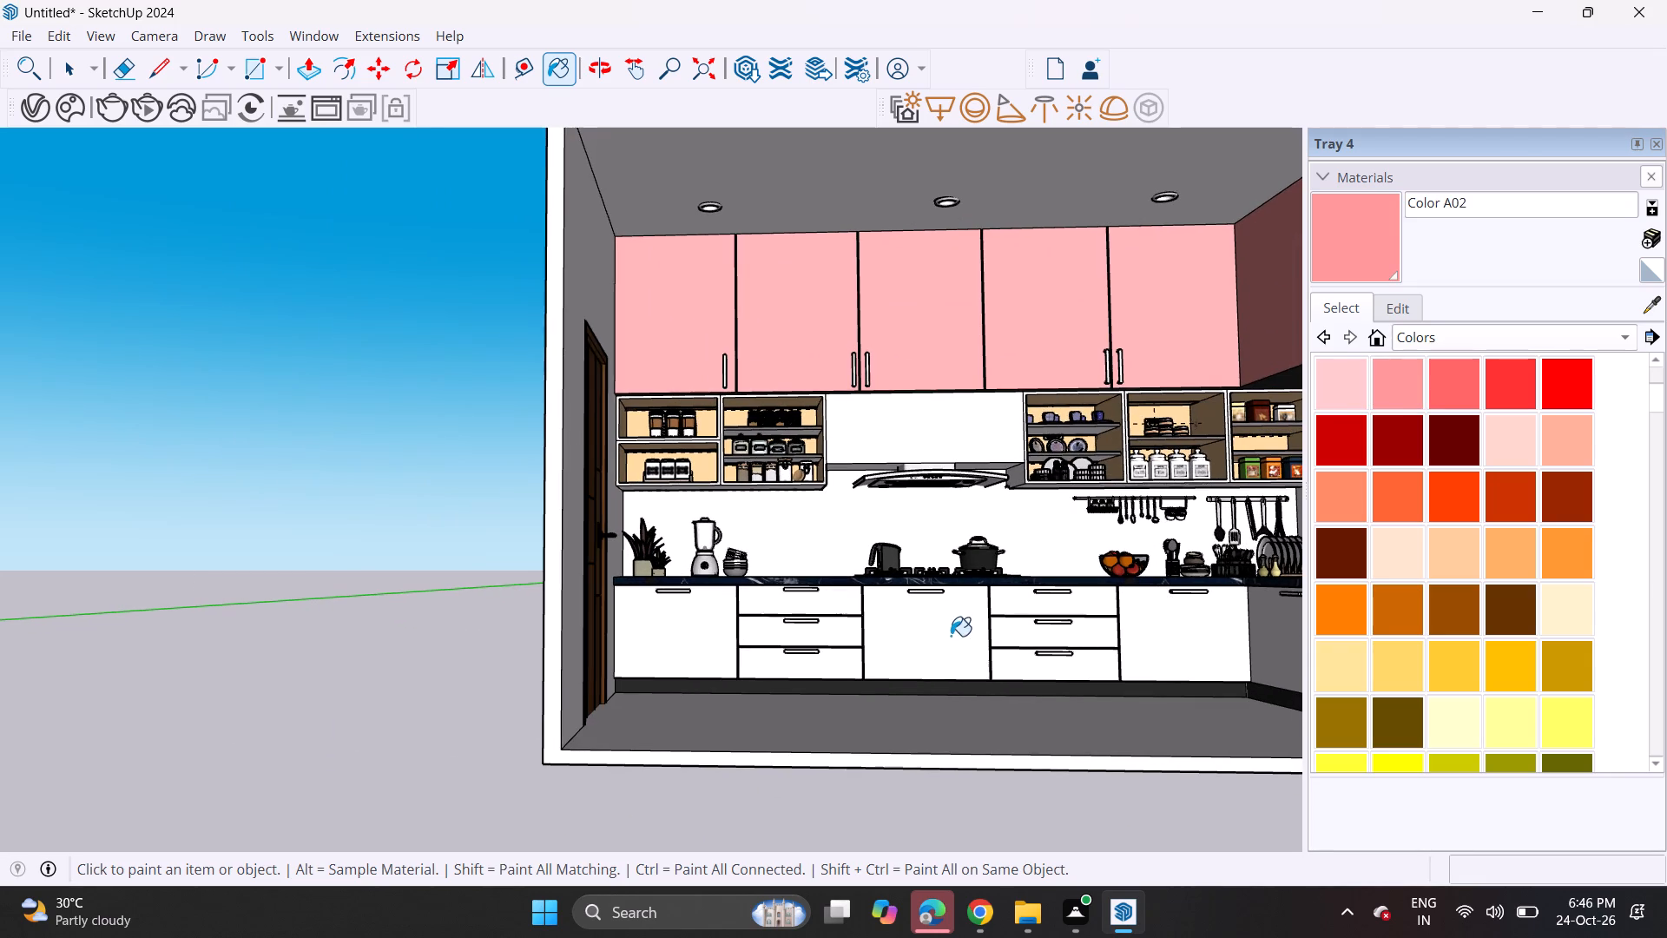
left_click(715, 632)
left_click(882, 639)
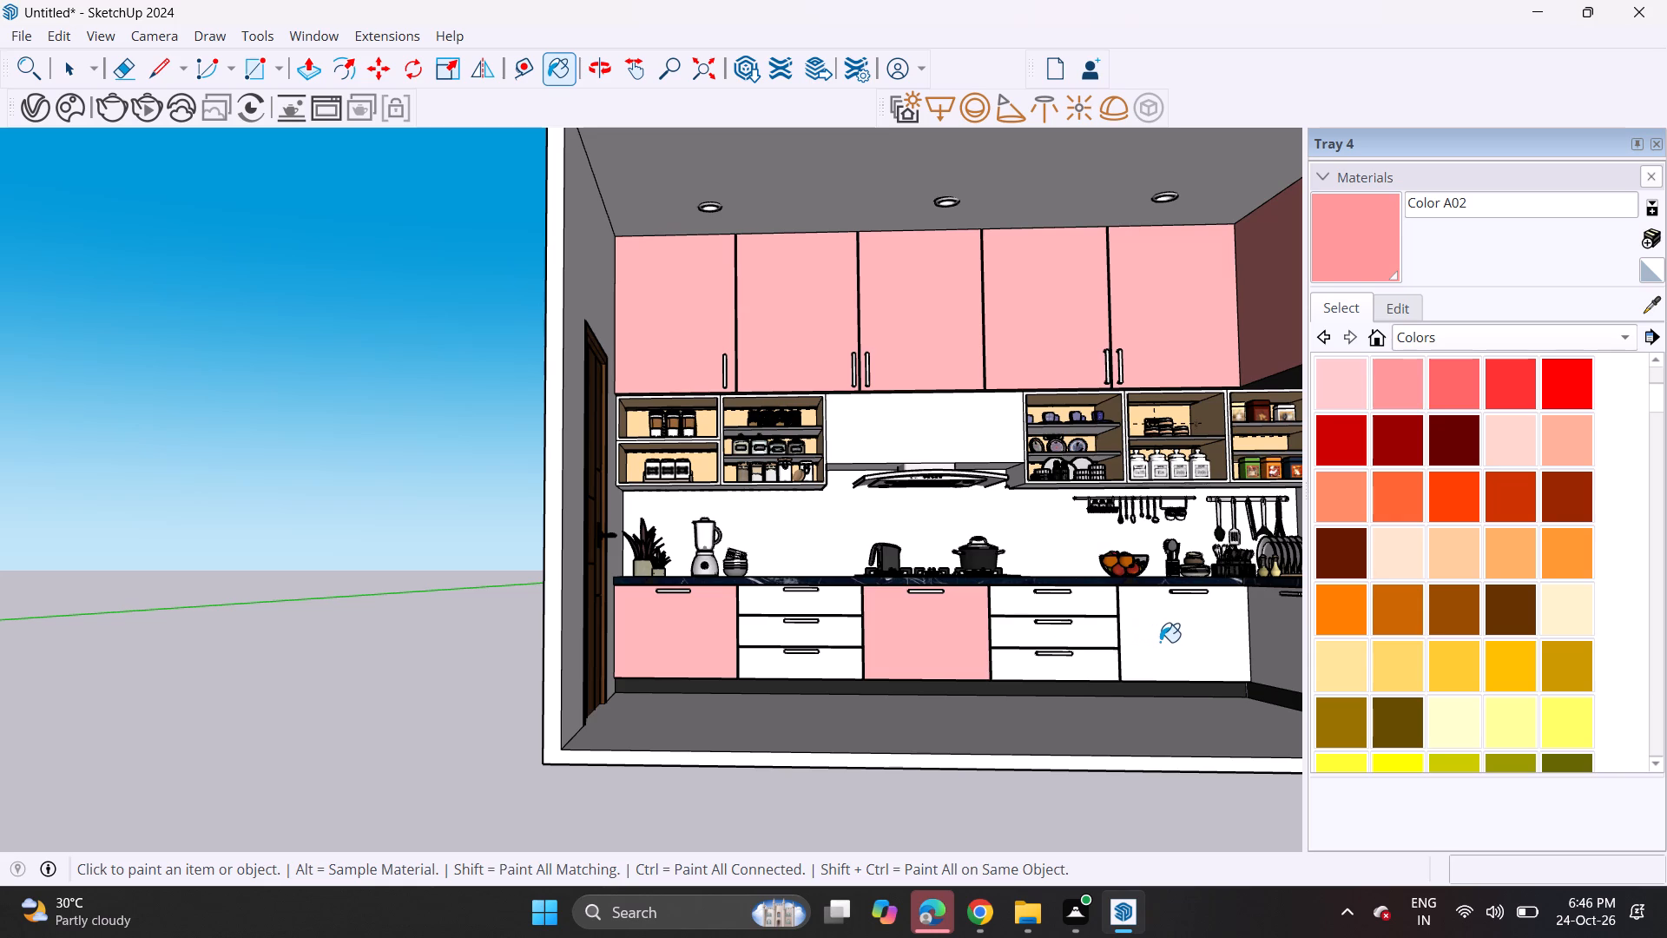
left_click(1160, 644)
scroll(1199, 638, "down", 6)
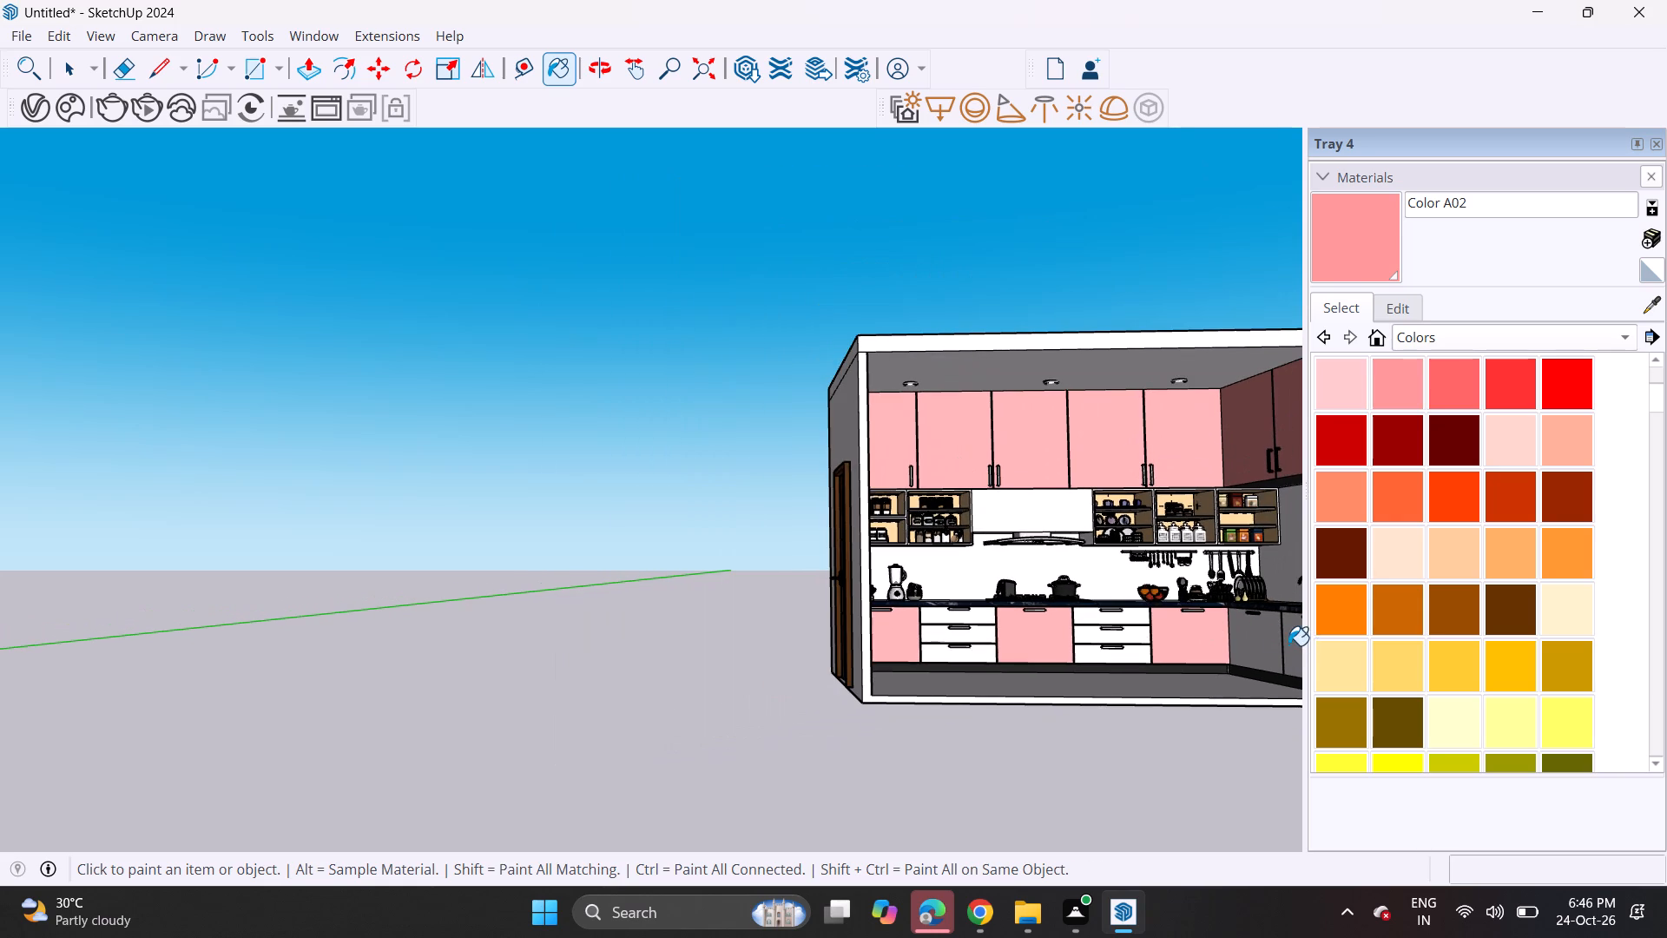
left_click(1288, 645)
Paint the base cabinet front at the inner corner, beside the pink hob-wall fronts, with Color M00.
scroll(1260, 645, "up", 5)
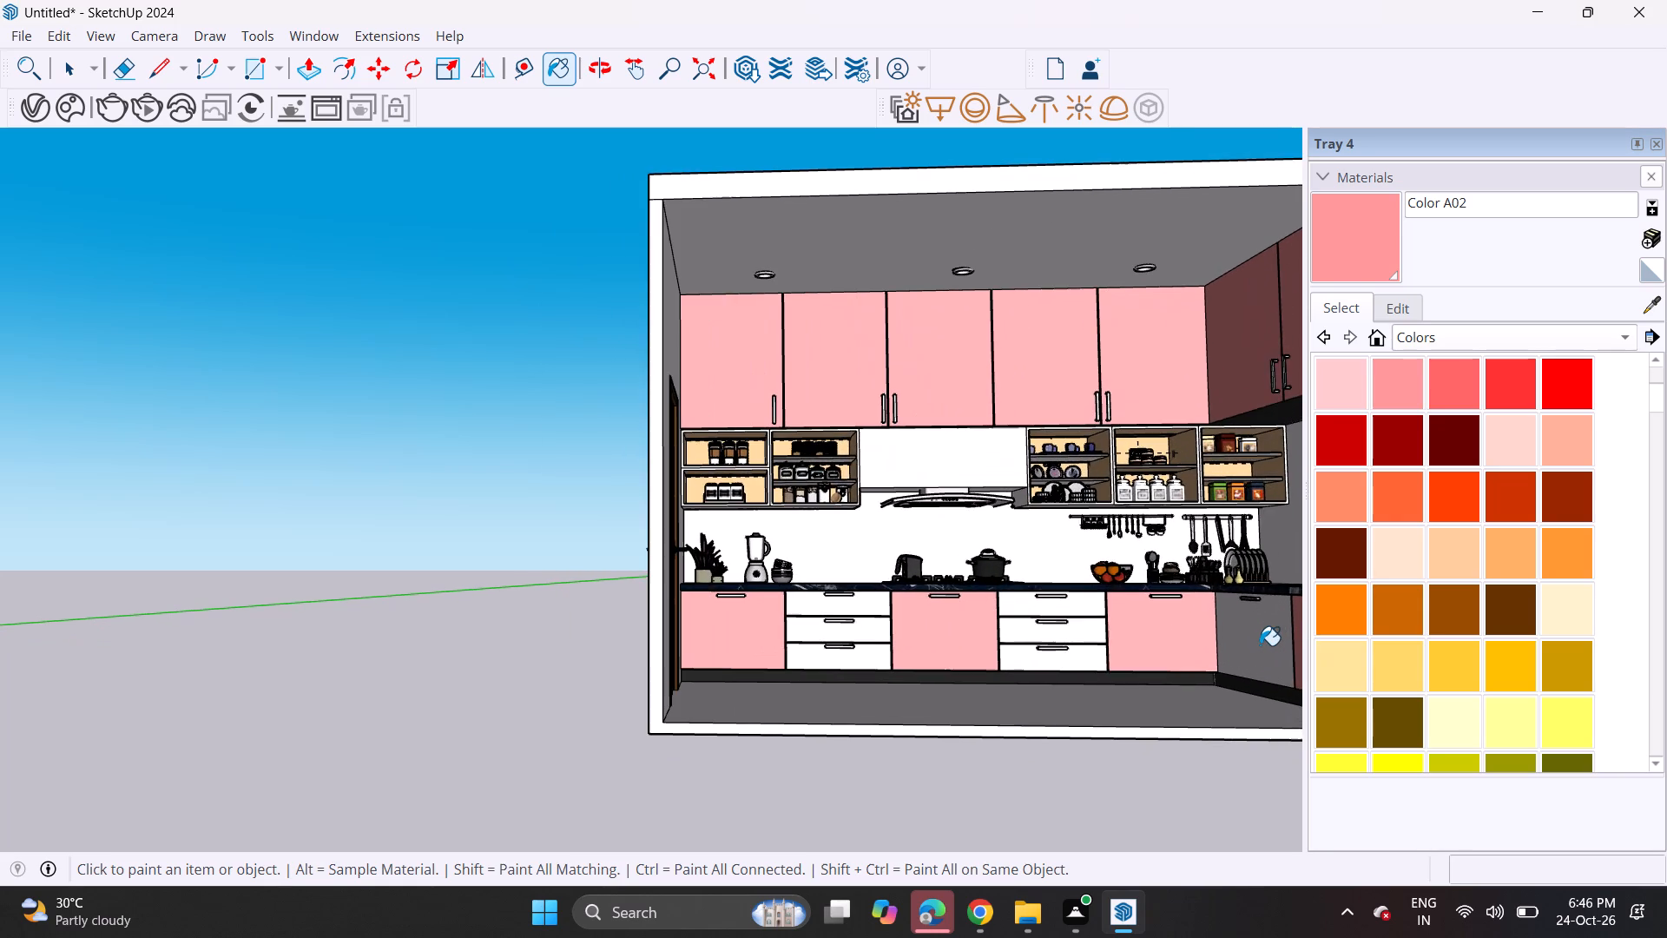
scroll(1260, 645, "up", 6)
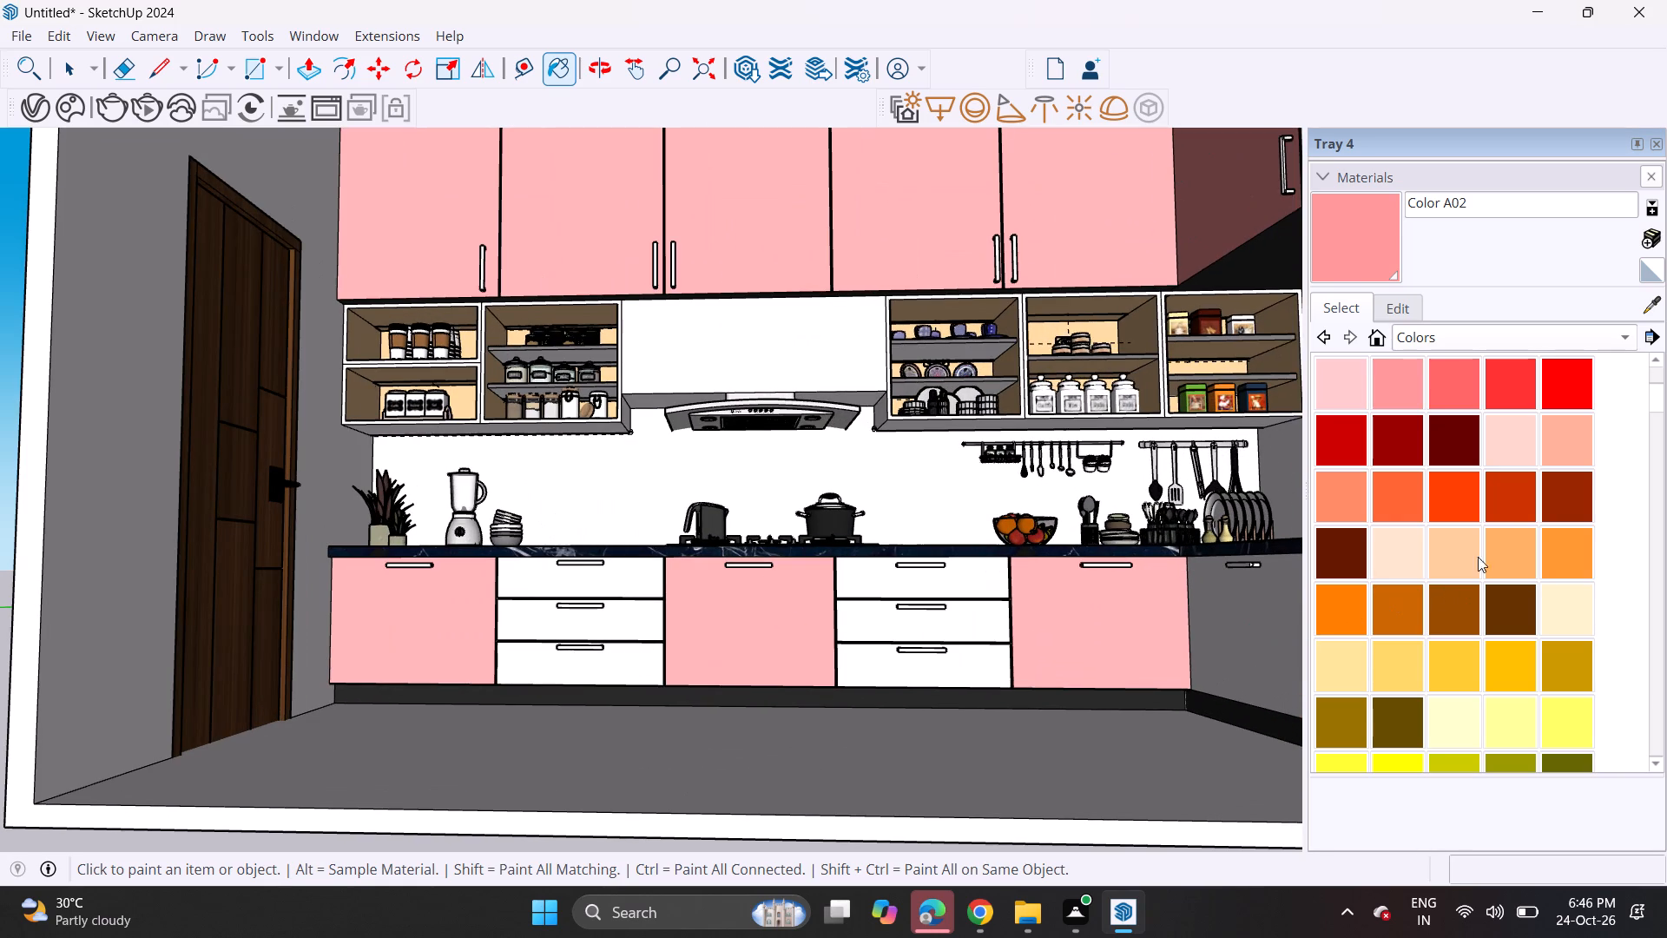
scroll(1486, 535, "down", 20)
scroll(1415, 492, "up", 3)
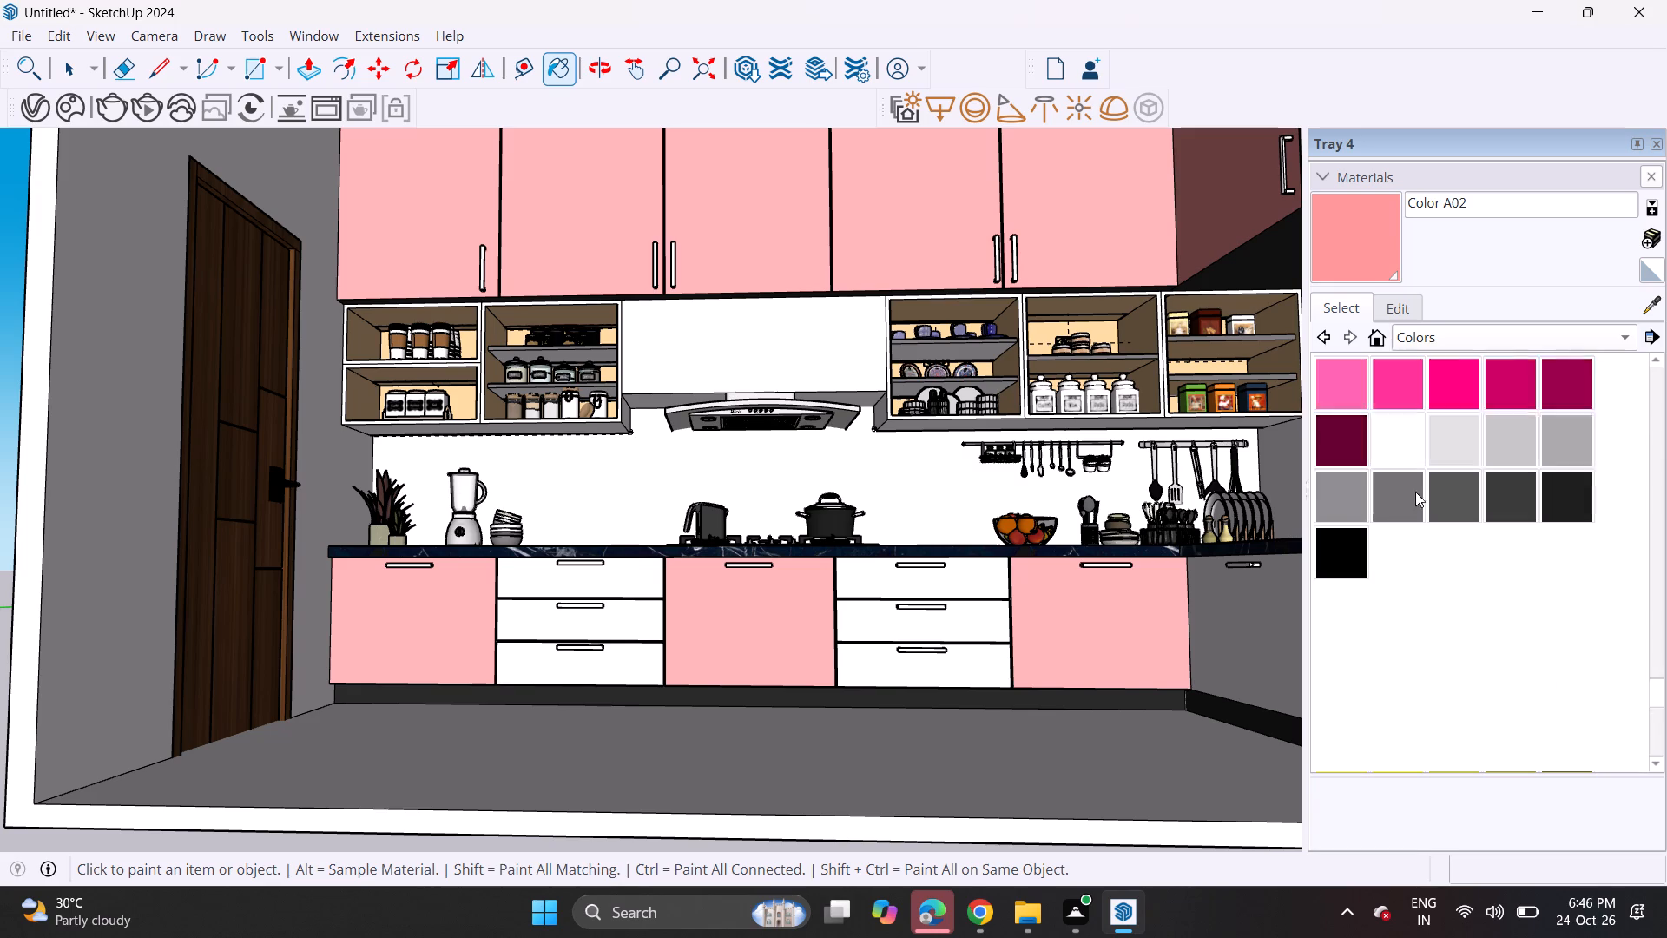
left_click(1400, 515)
left_click(1214, 634)
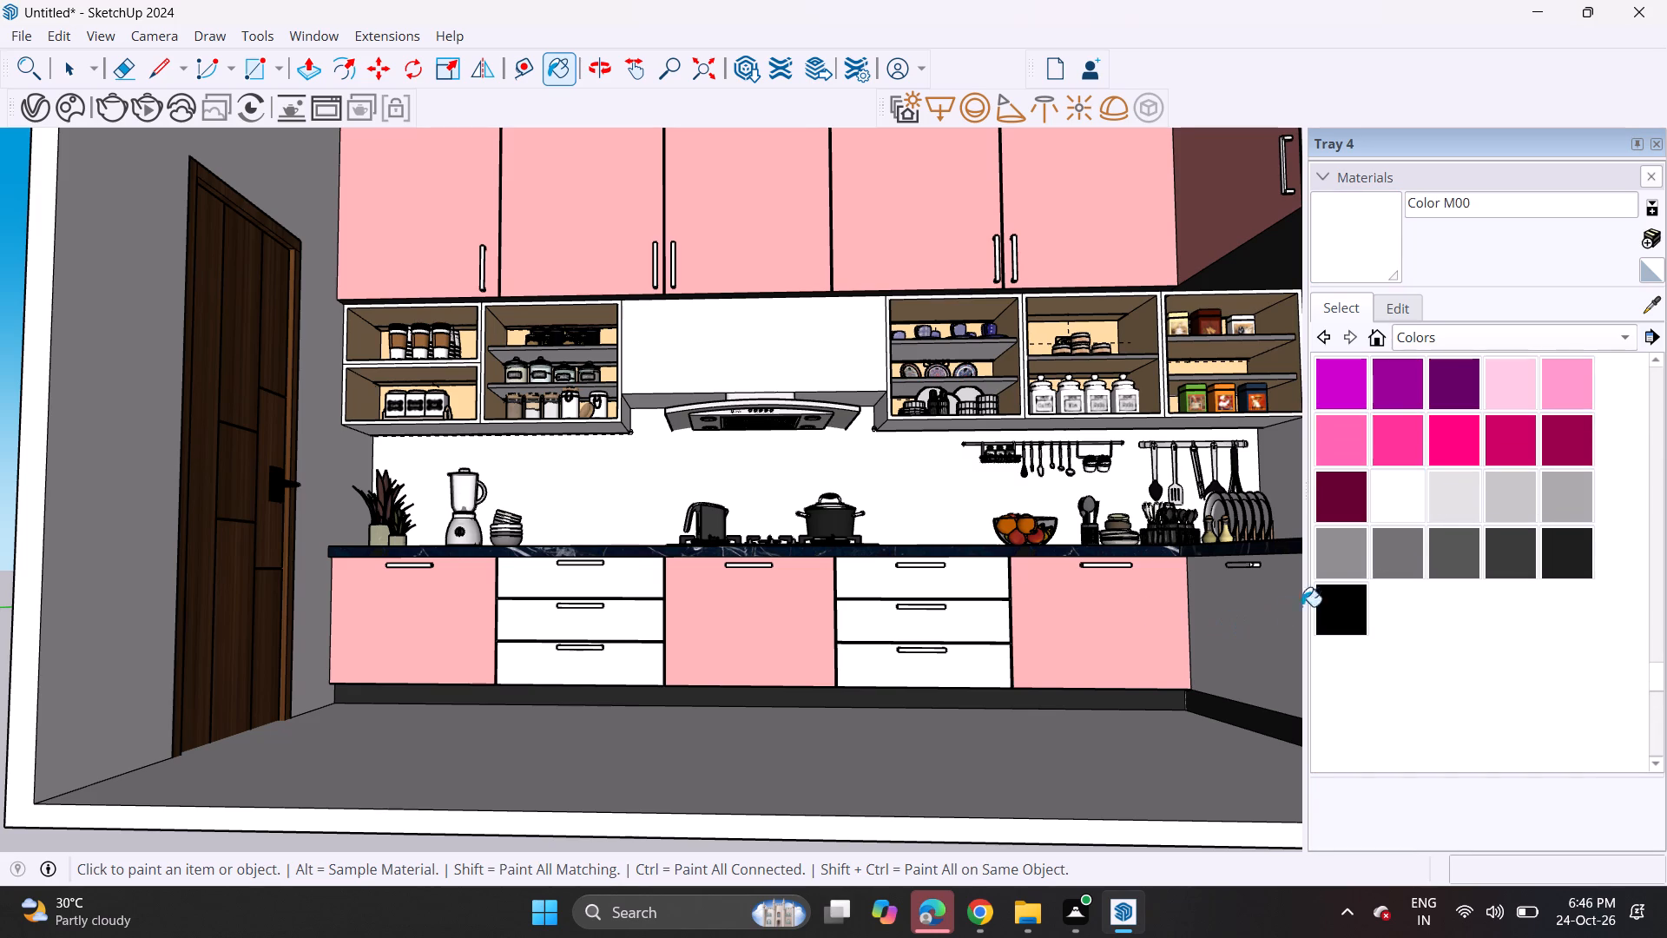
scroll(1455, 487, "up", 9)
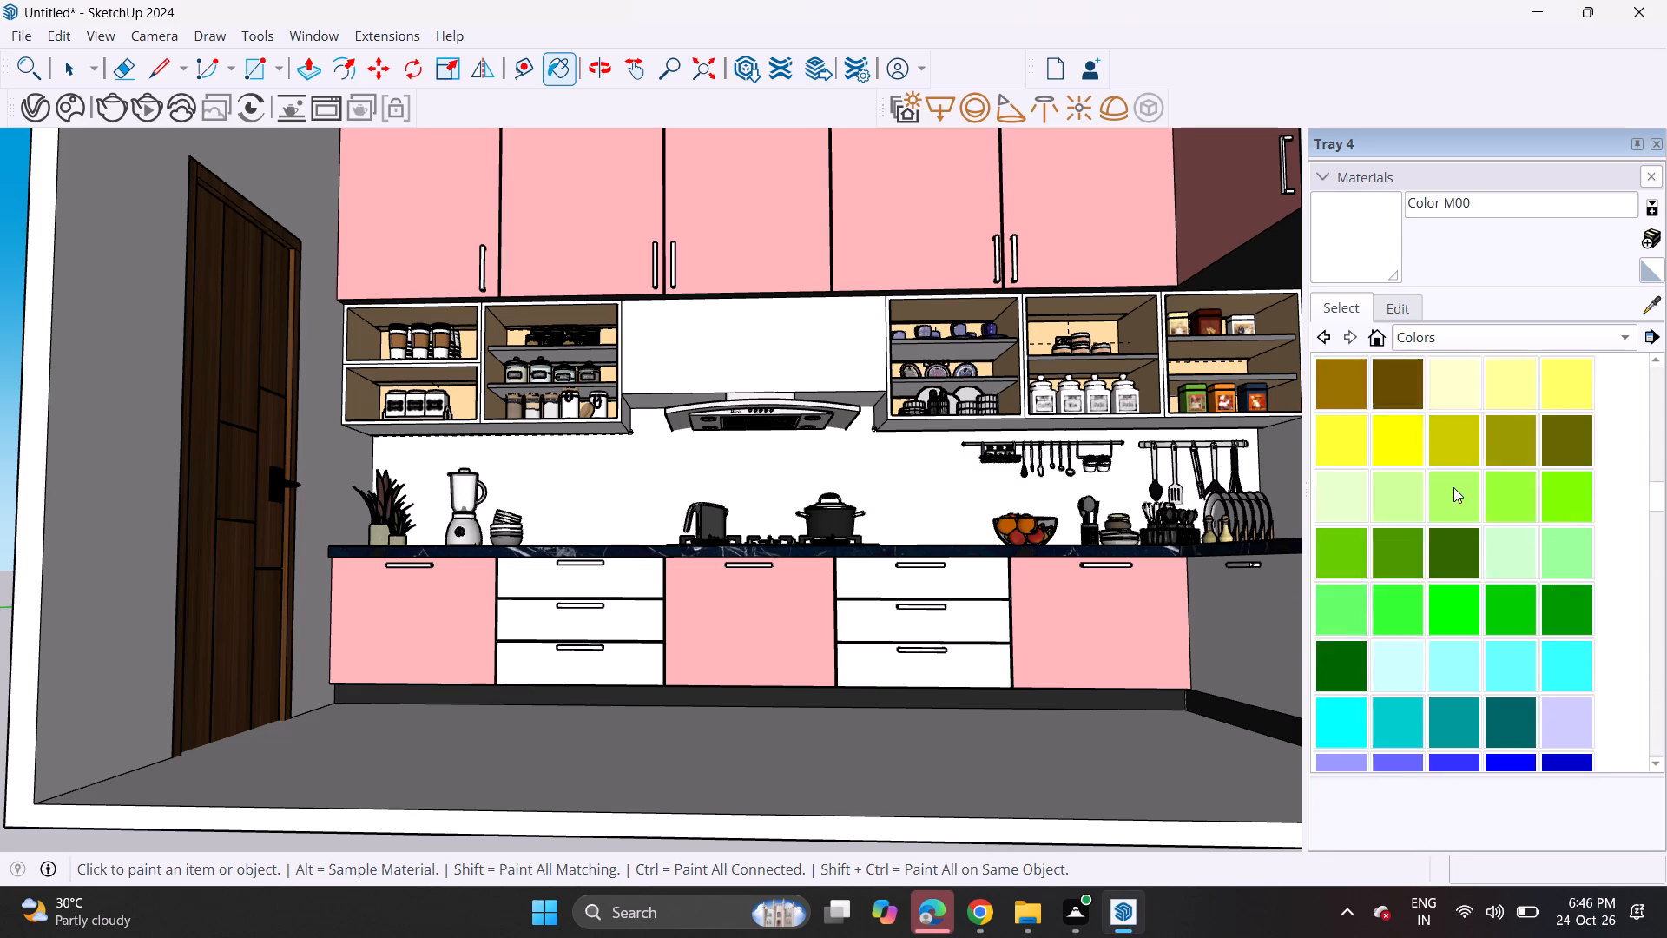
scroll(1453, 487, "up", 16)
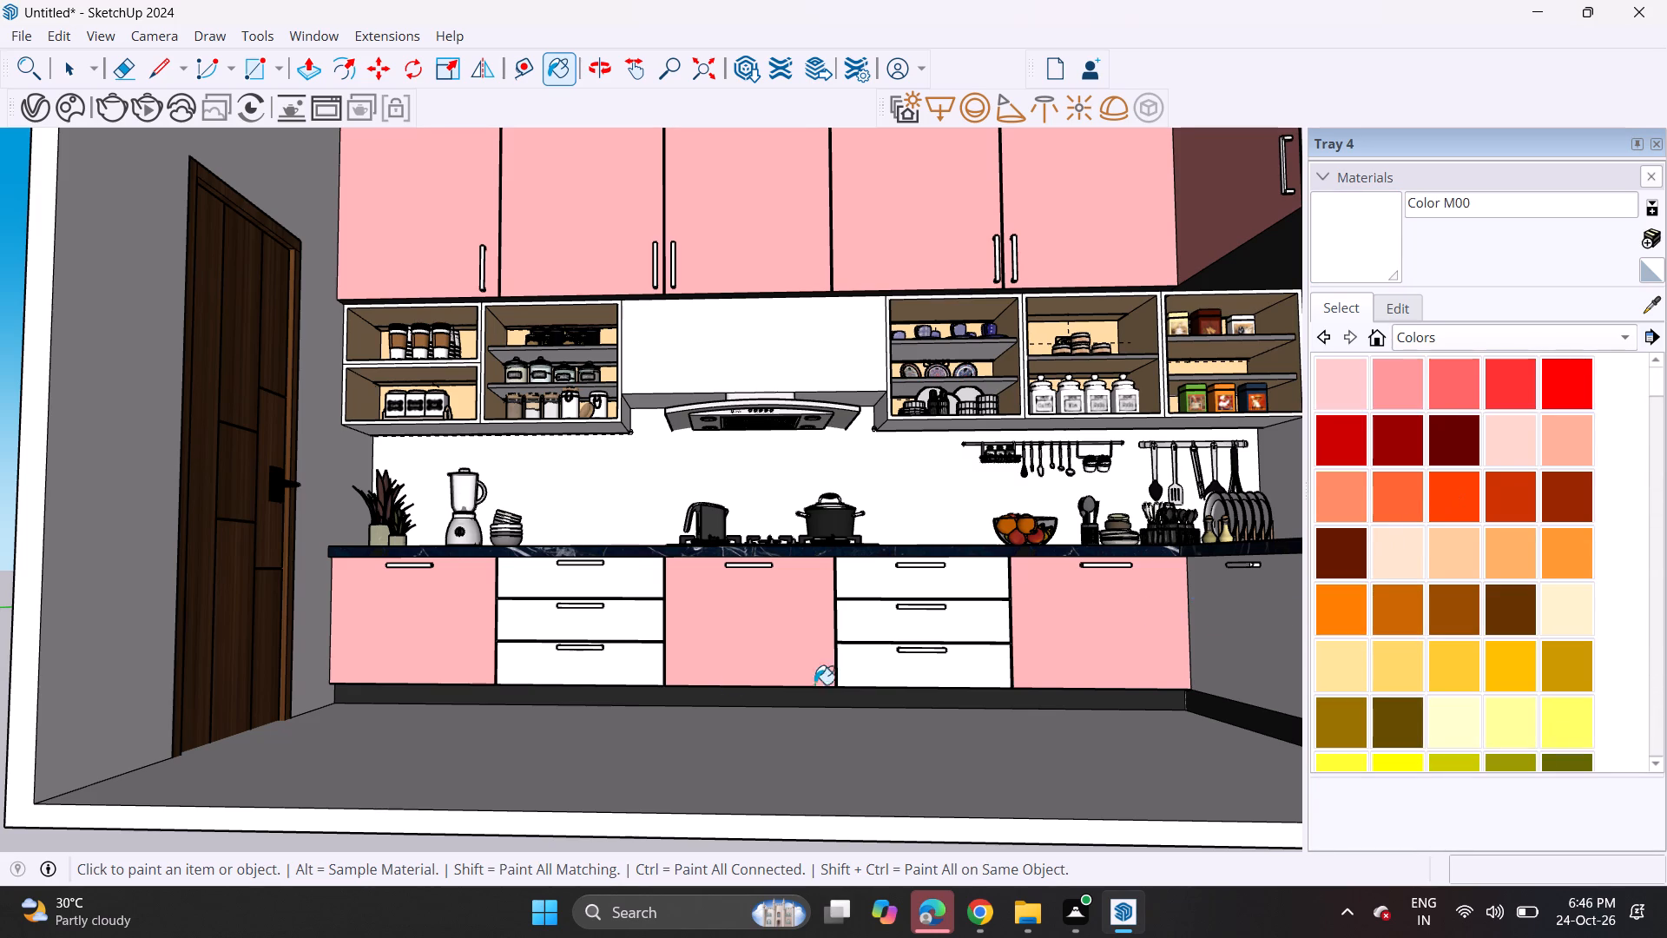
Group the loose parts of the single-pane glass shutter standing outside the kitchen.
scroll(831, 623, "down", 1)
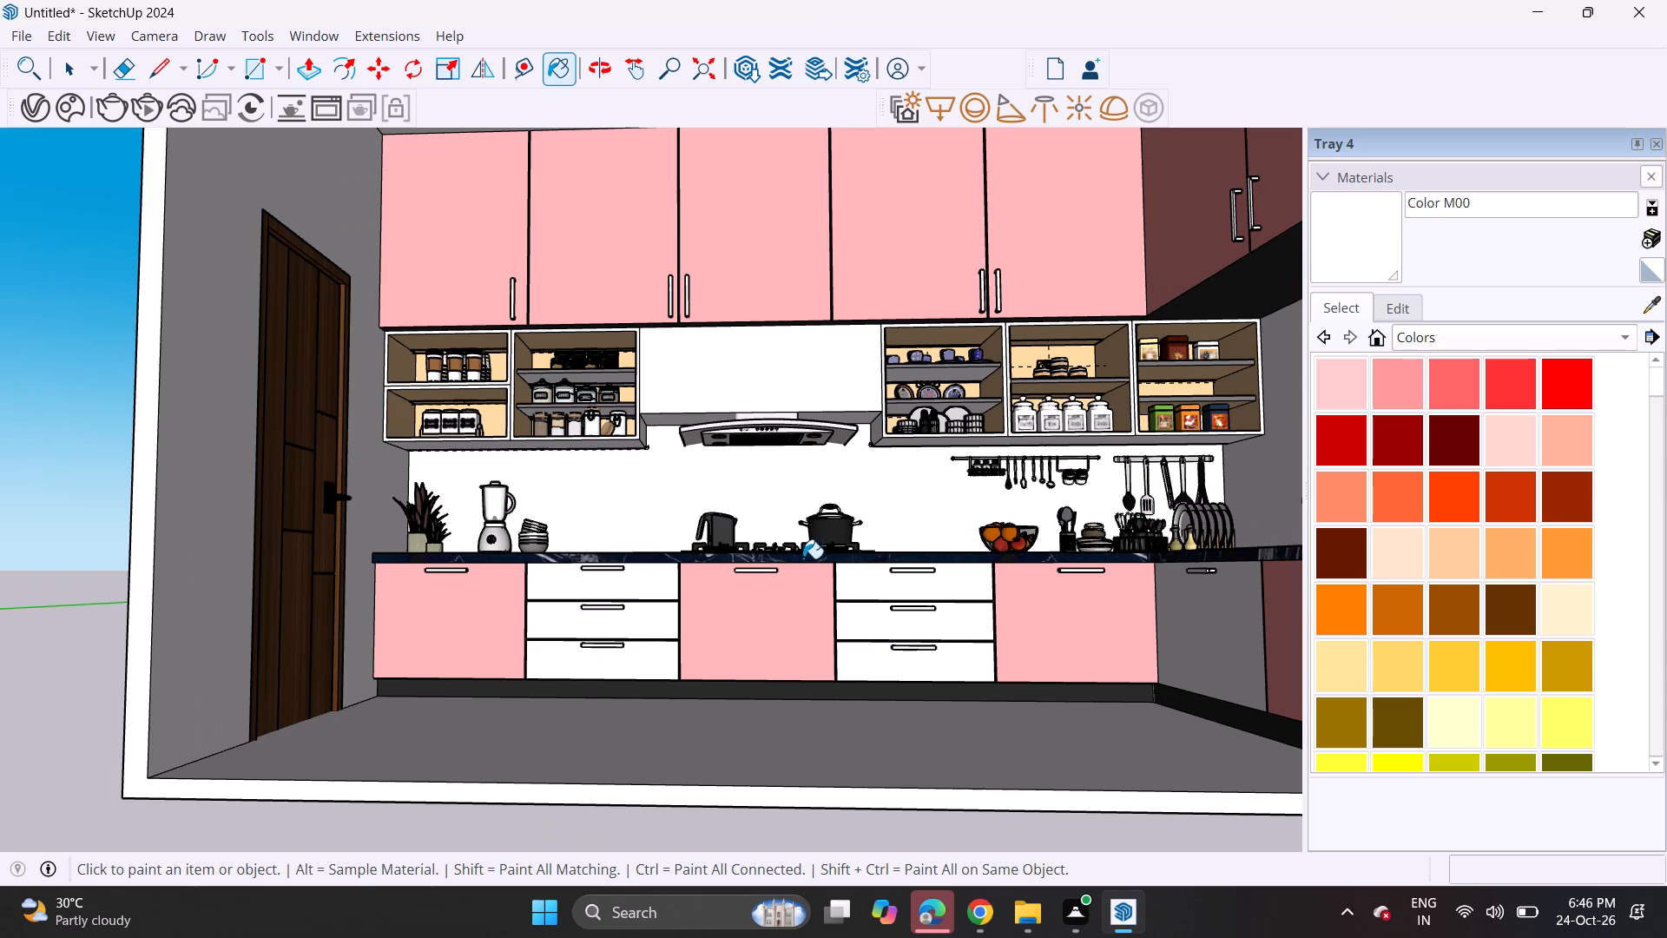
scroll(594, 476, "down", 5)
scroll(679, 521, "down", 3)
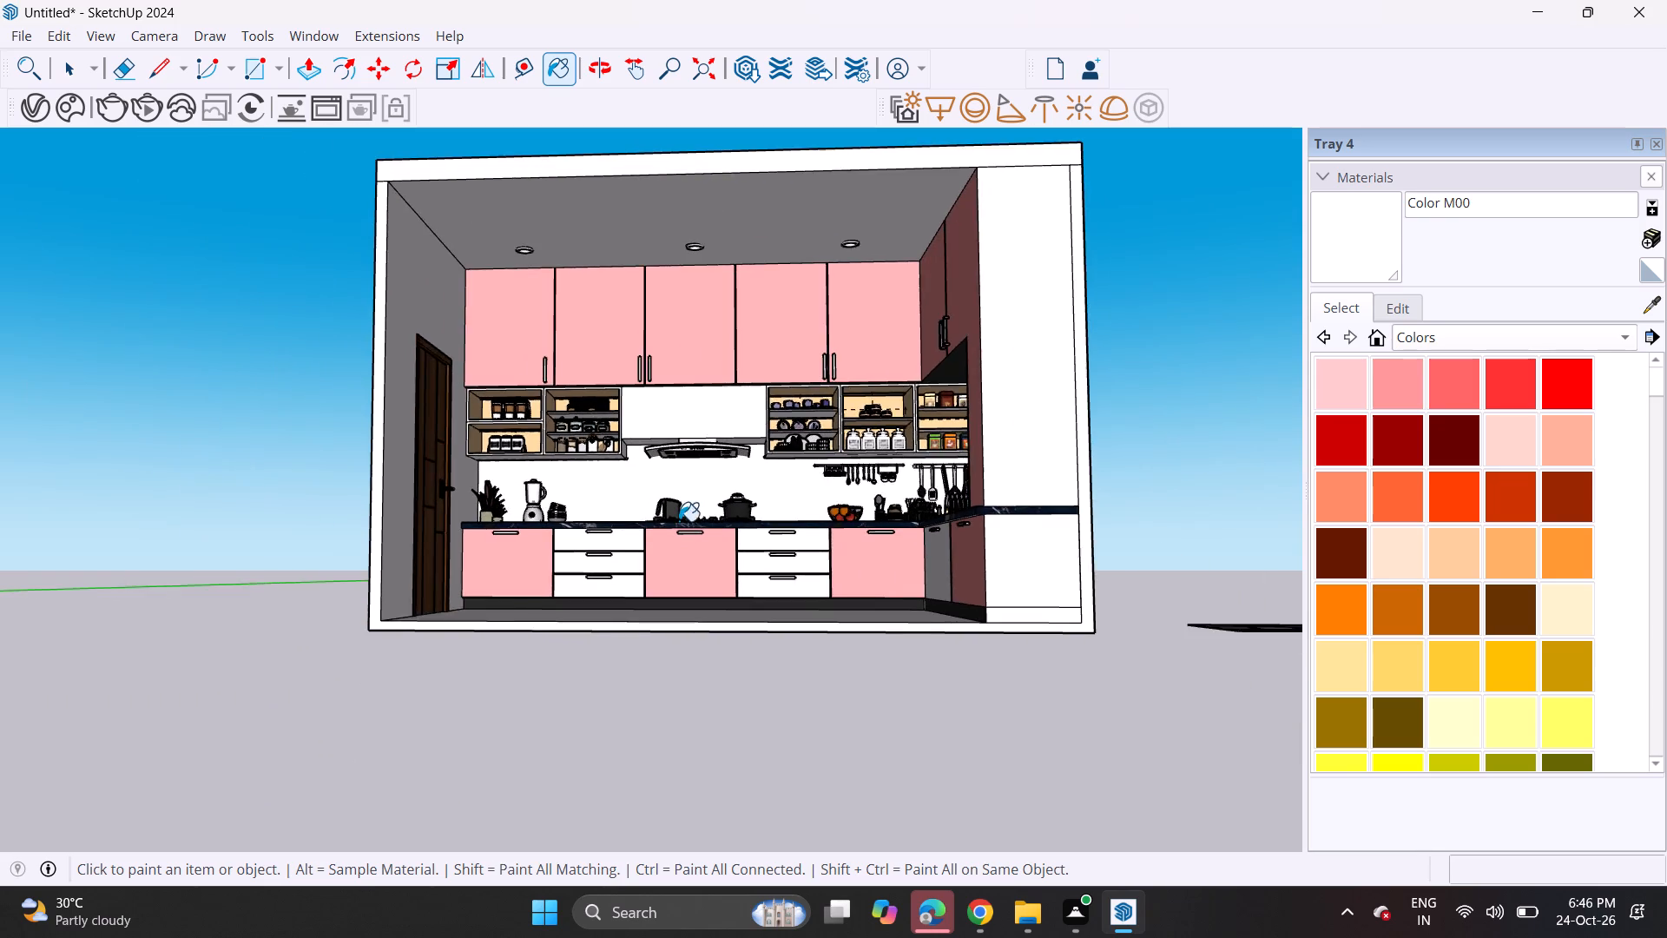
scroll(679, 521, "down", 1)
middle_click_drag(1035, 480, 789, 644, "shift")
middle_click_drag(1091, 572, 1091, 573)
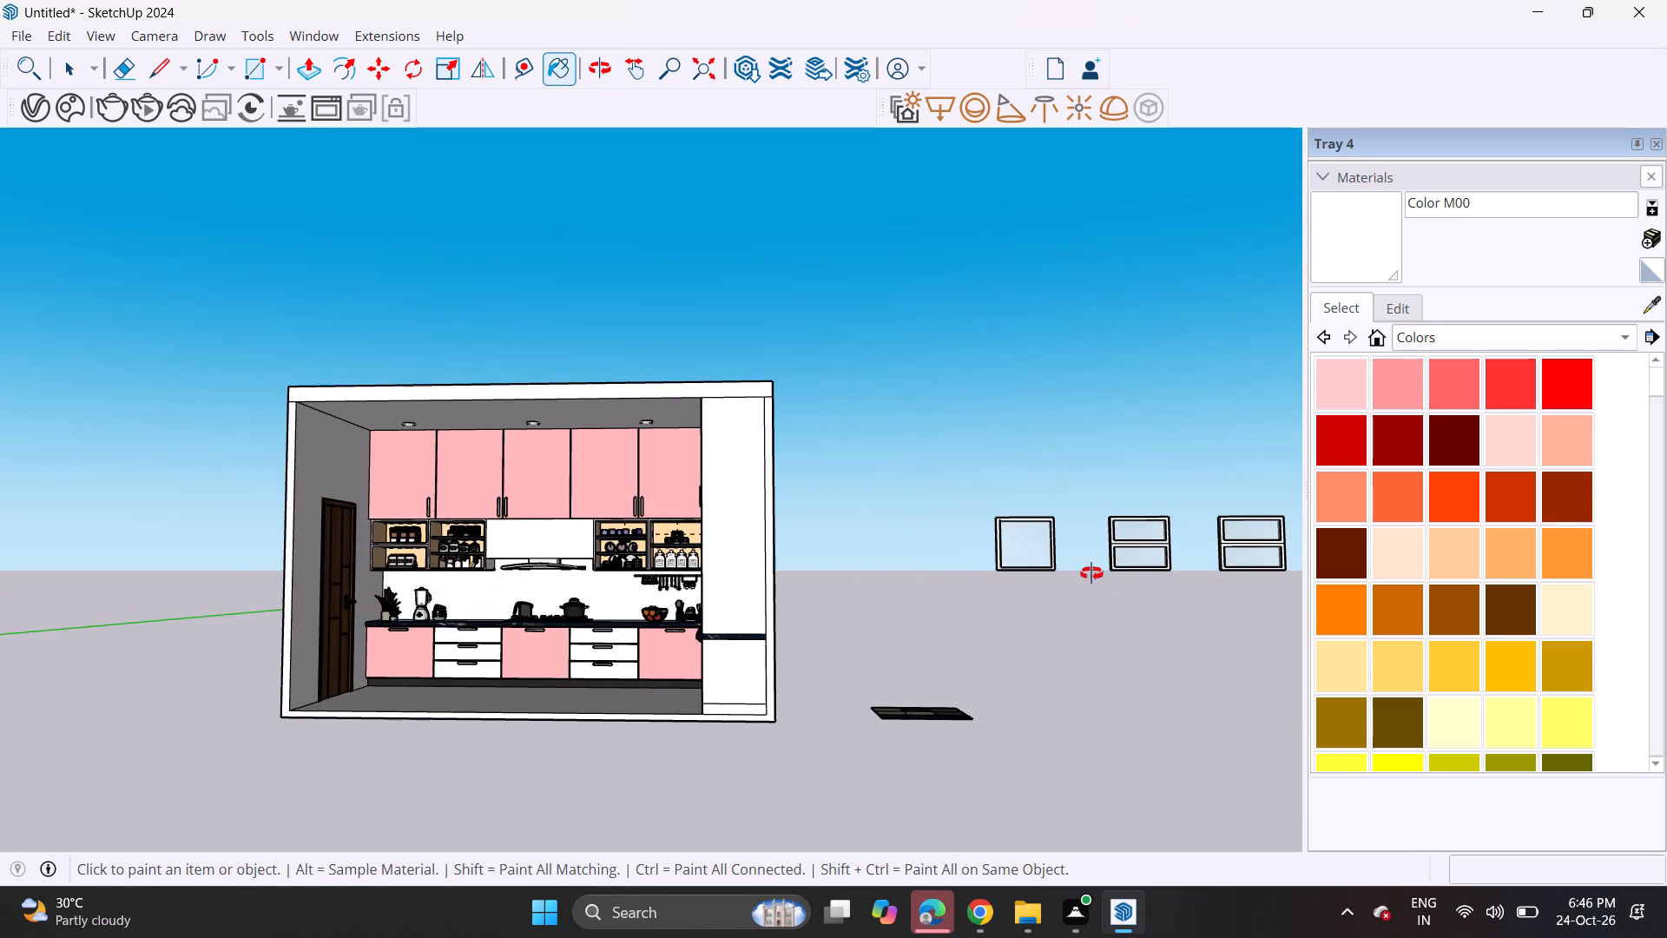
middle_click_drag(1091, 573, 1134, 619)
key("space")
left_click(1111, 520)
scroll(1111, 519, "up", 1)
scroll(1111, 519, "down", 1)
scroll(1111, 519, "up", 2)
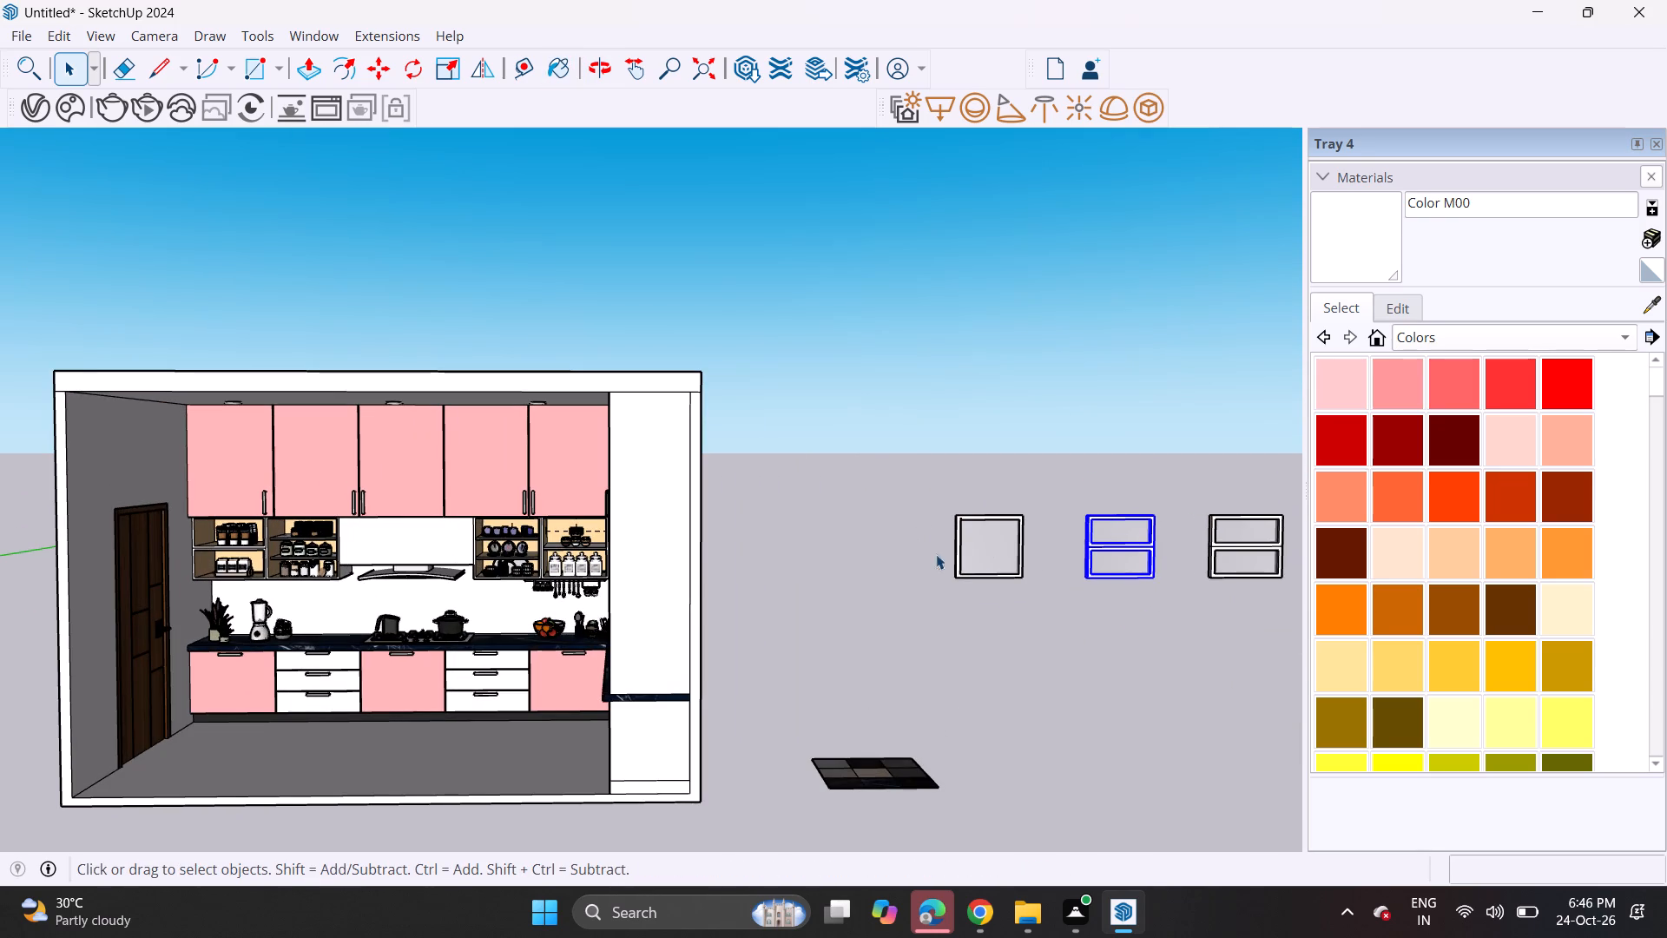
left_click(988, 572)
left_click_drag(918, 449, 1058, 649)
right_click(1006, 543)
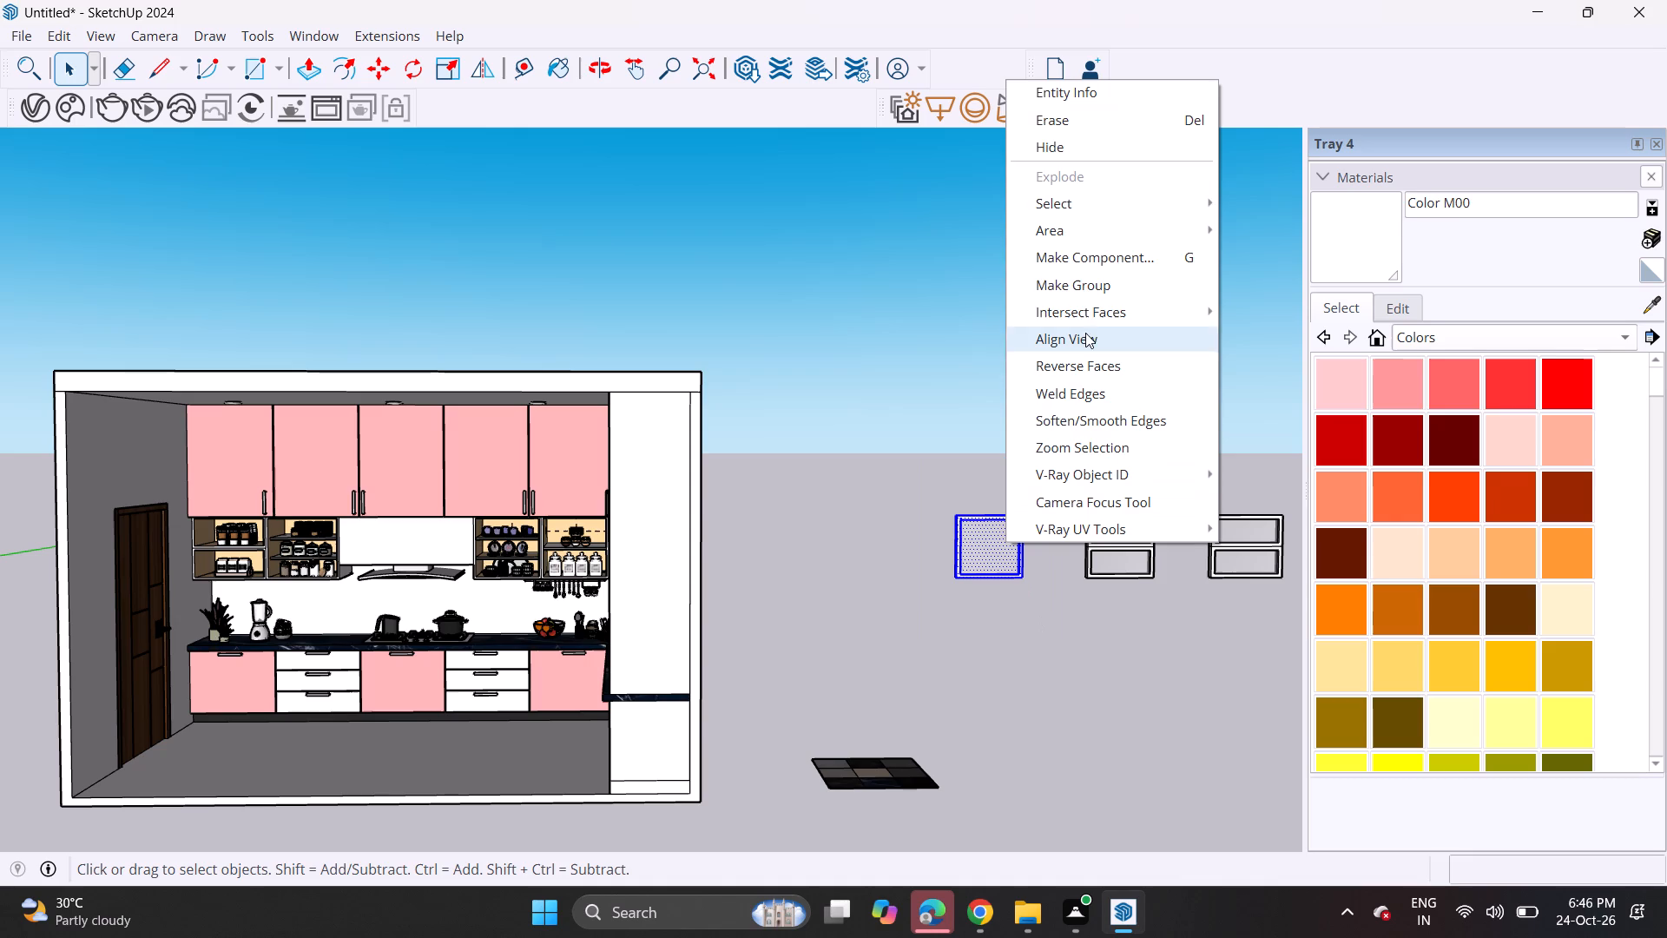
left_click(1086, 296)
Move the grouped single-pane glass shutter about 11' 1" onto the open shelf unit nearest the corner.
key("m")
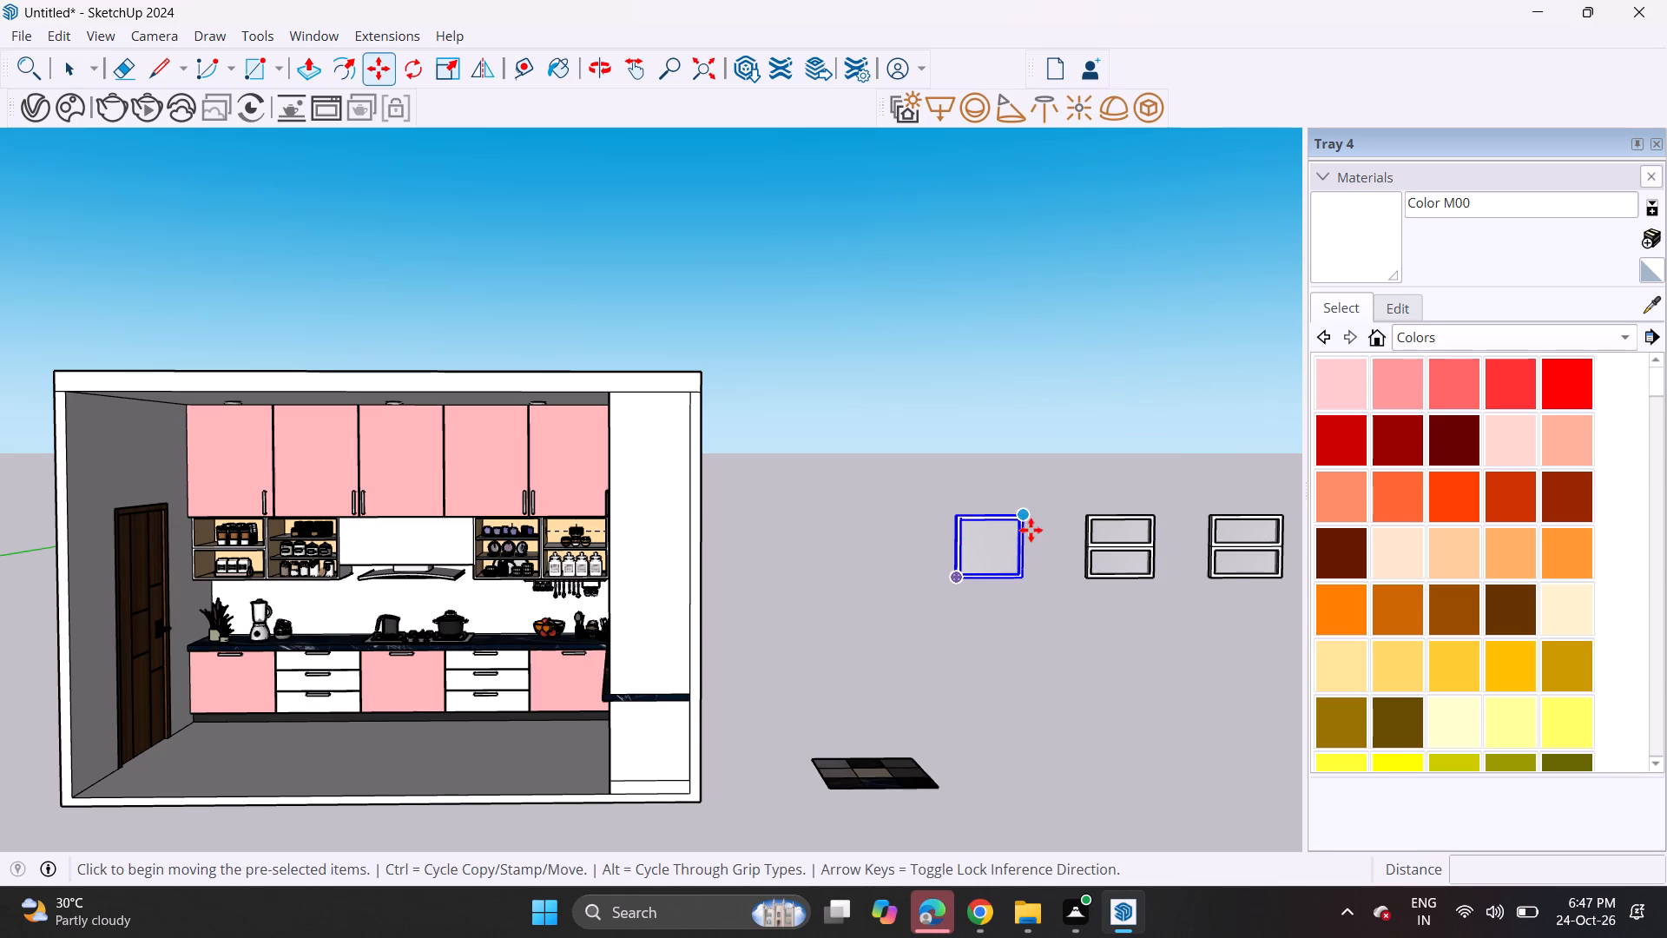
middle_click_drag(959, 512, 1153, 520)
scroll(1081, 505, "up", 7)
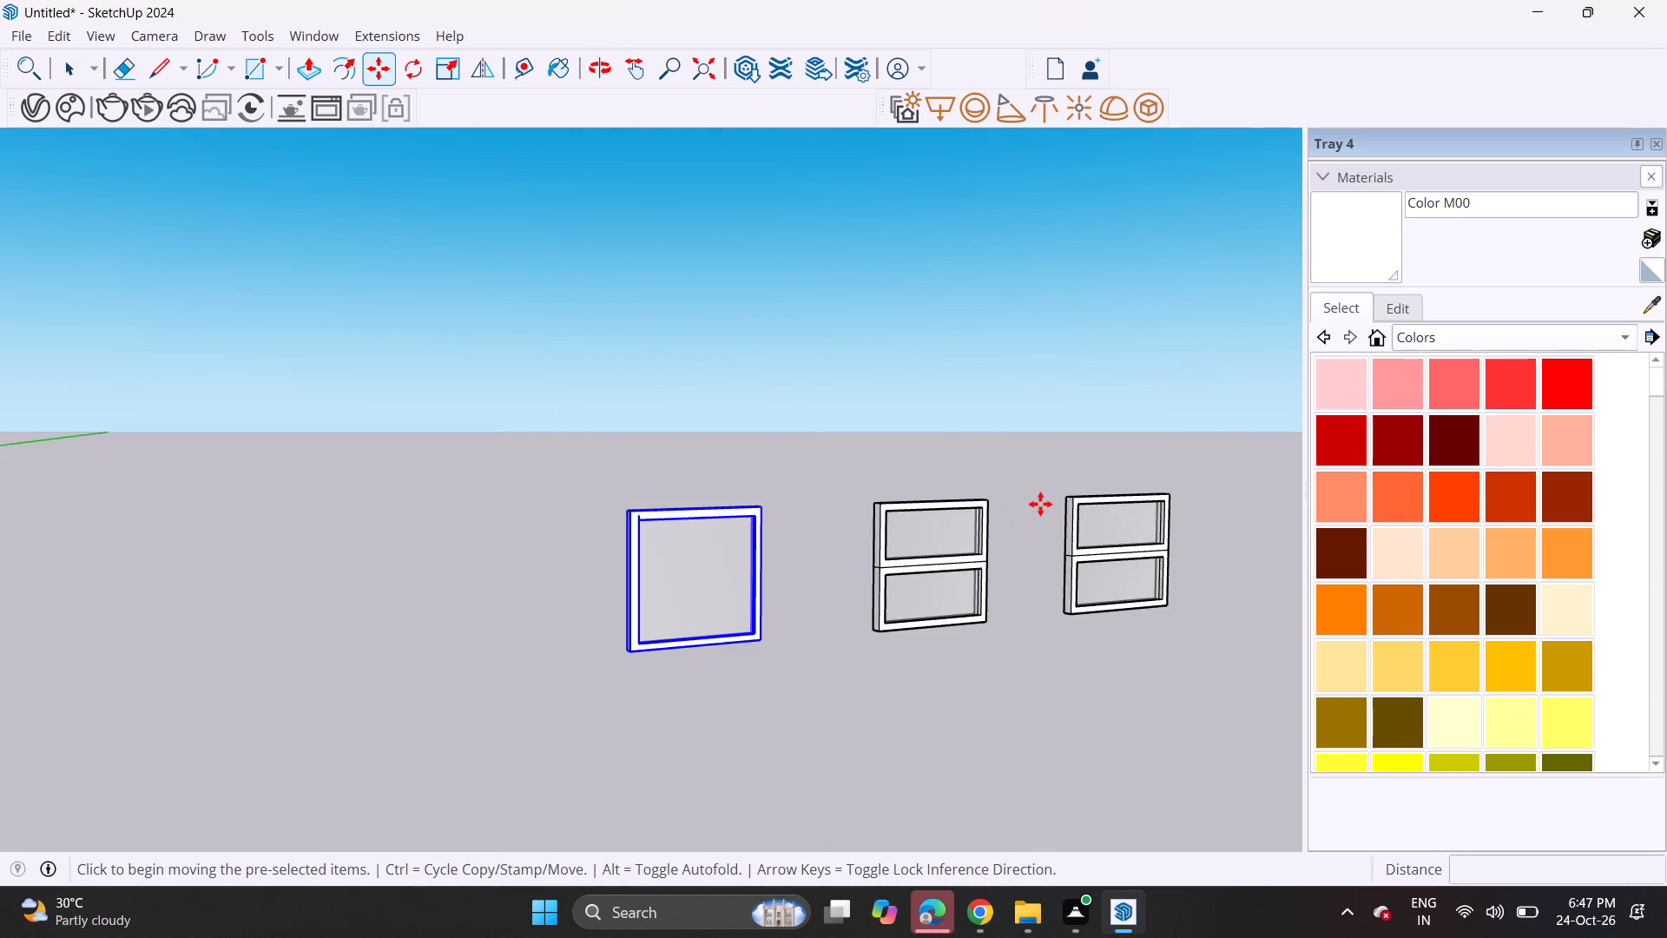
middle_click_drag(1039, 506, 1056, 513)
scroll(1056, 513, "down", 1)
scroll(800, 559, "down", 7)
left_click(738, 537)
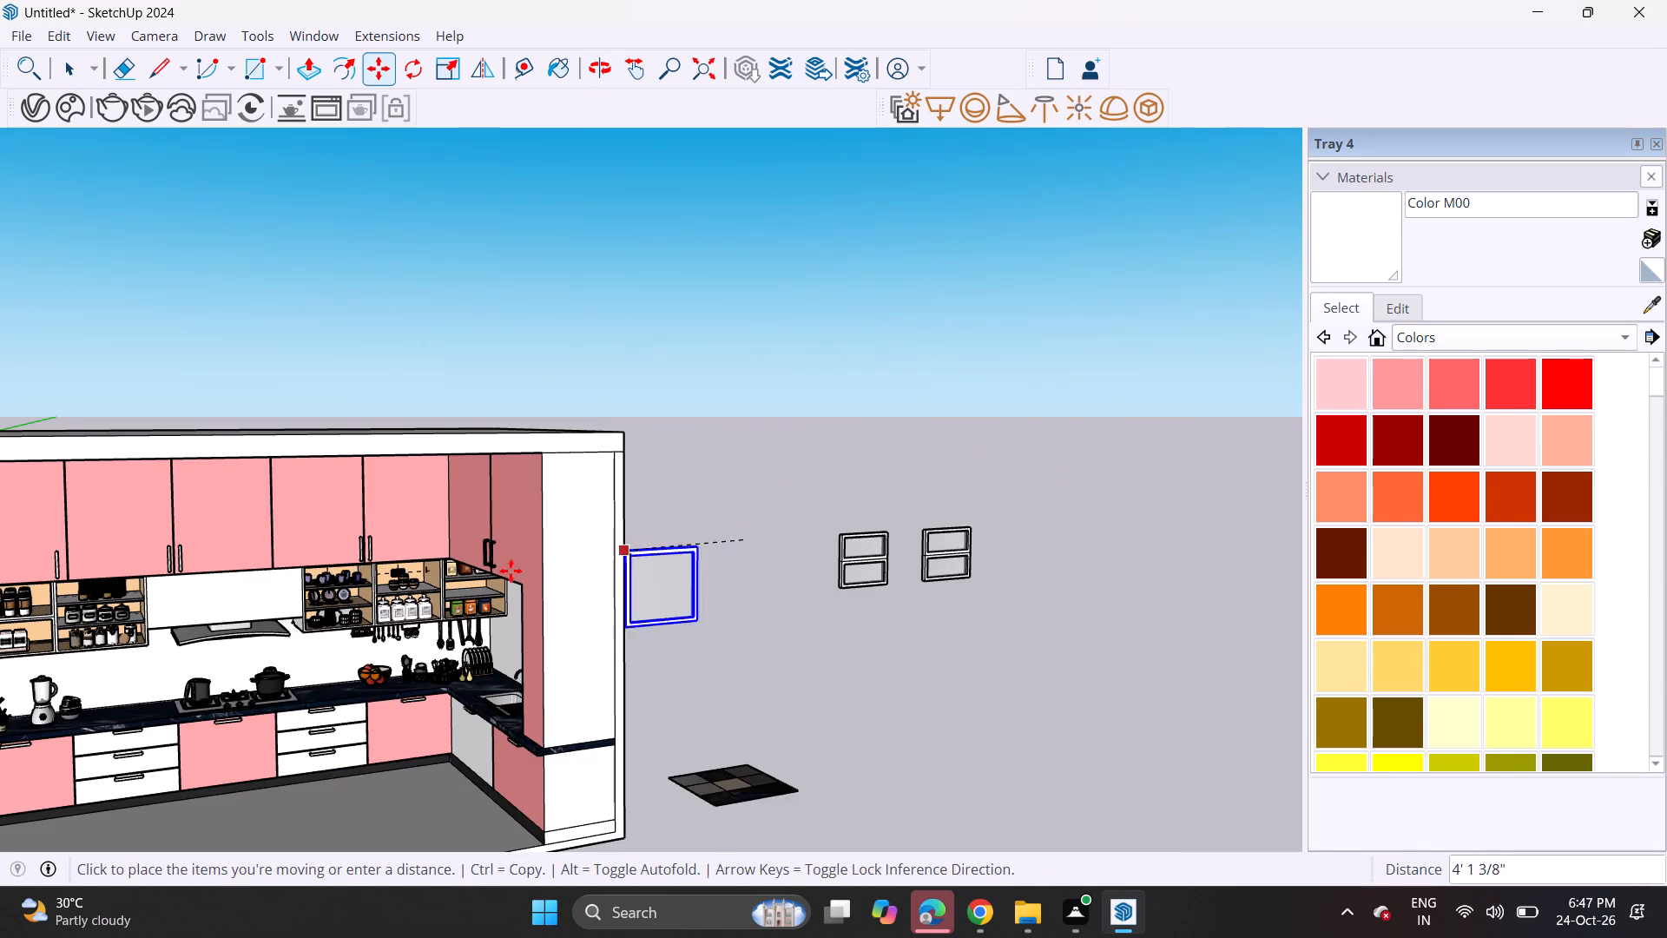
middle_click_drag(308, 604, 398, 573)
scroll(398, 571, "up", 16)
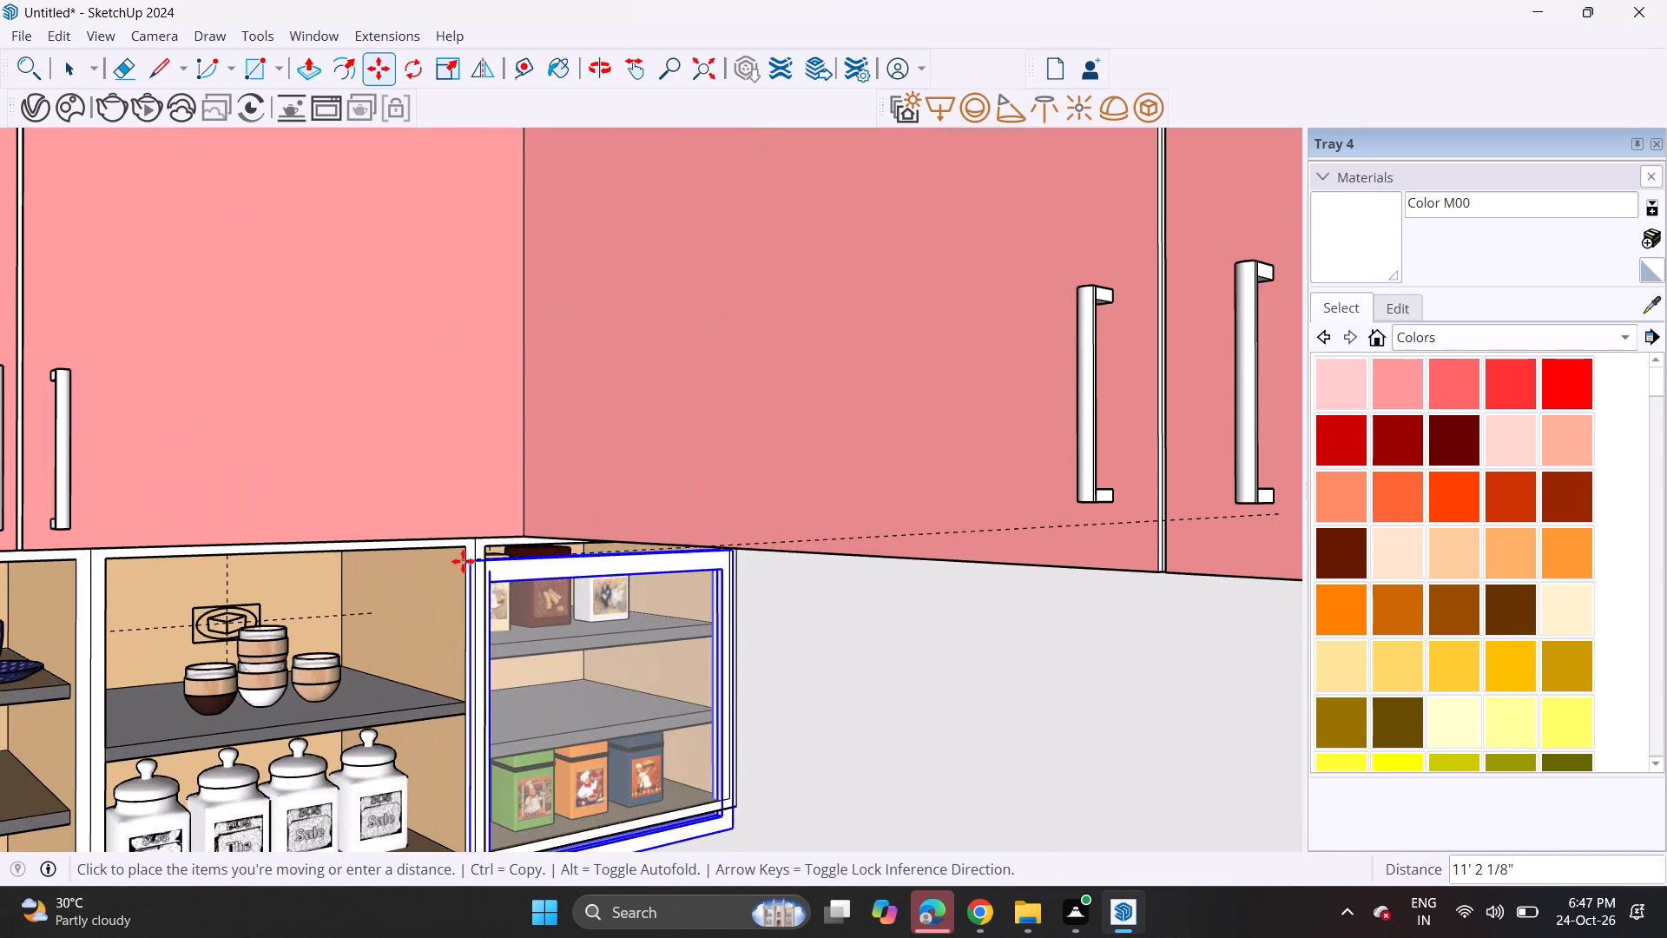
left_click(477, 539)
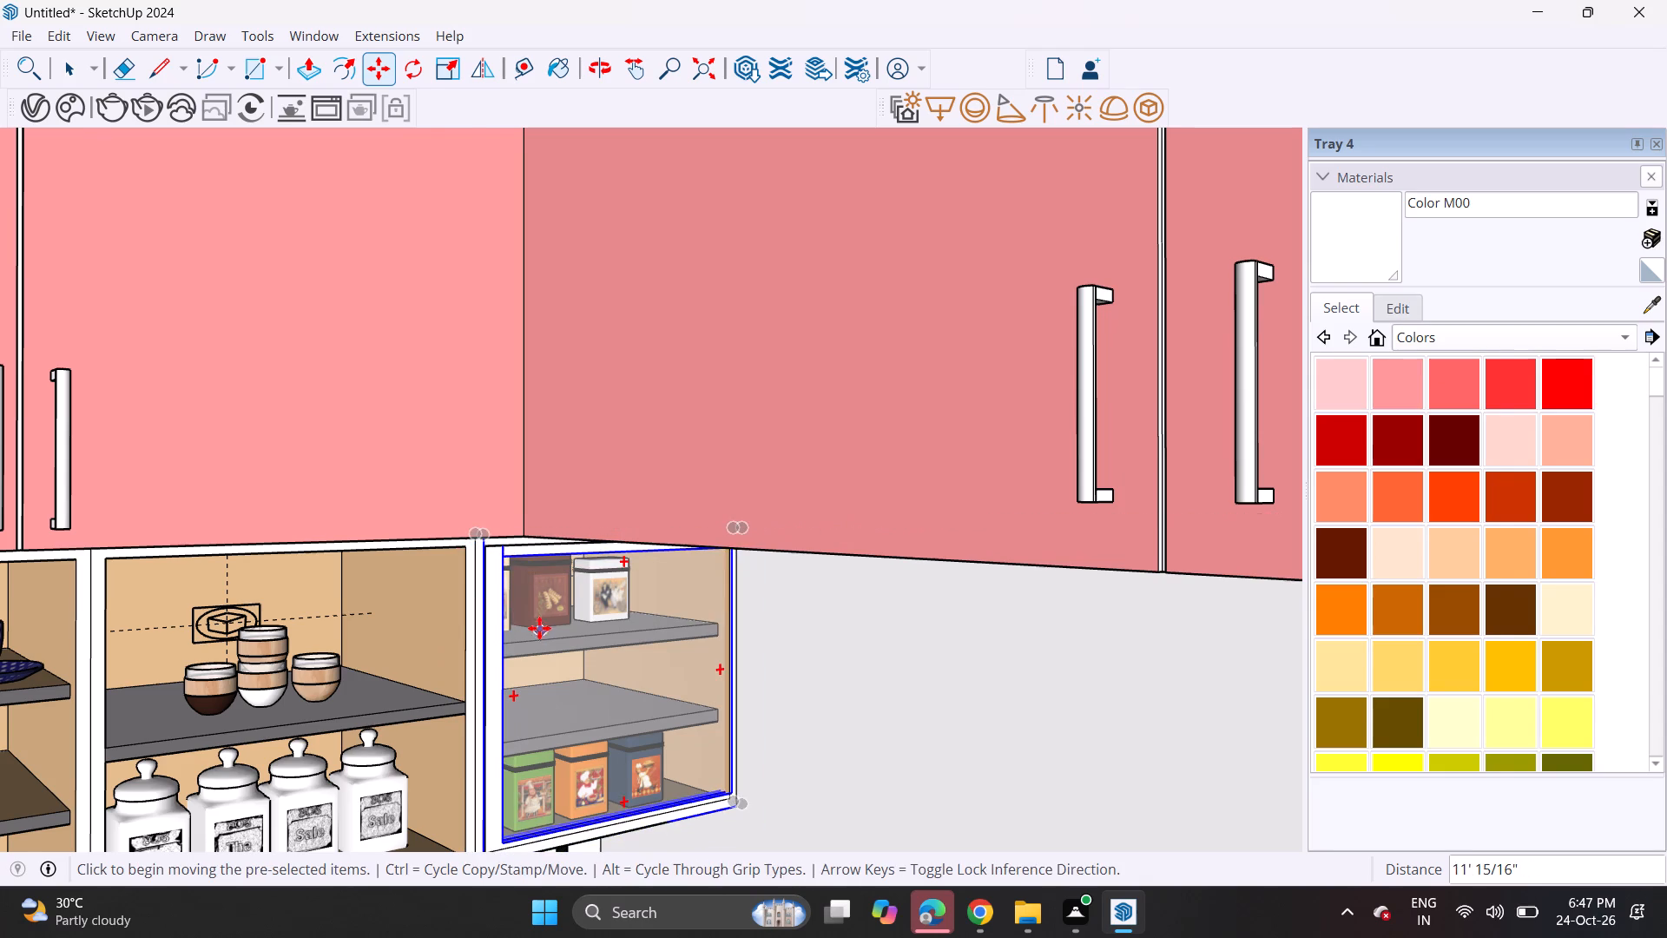
Reposition the single-pane glass shutter so its top corner meets the front corner of the shelf unit nearest the kitchen corner.
scroll(539, 619, "down", 1)
middle_click_drag(538, 620, 589, 604)
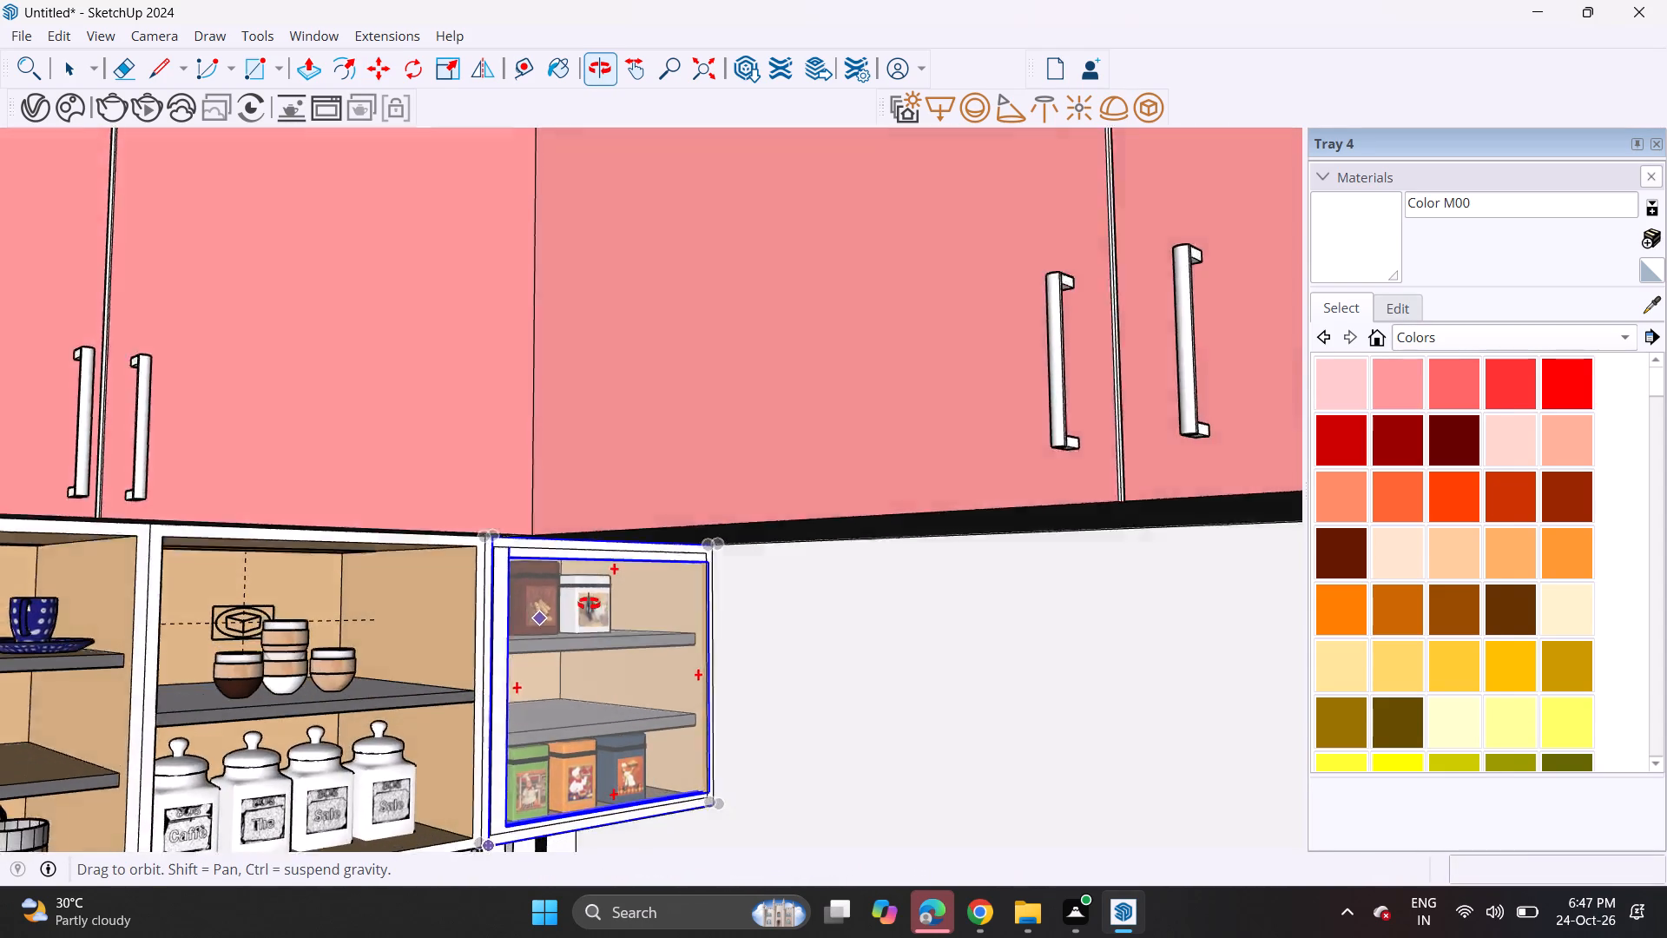
middle_click_drag(589, 604, 601, 615)
scroll(535, 548, "up", 9)
scroll(439, 550, "up", 4)
left_click(436, 538)
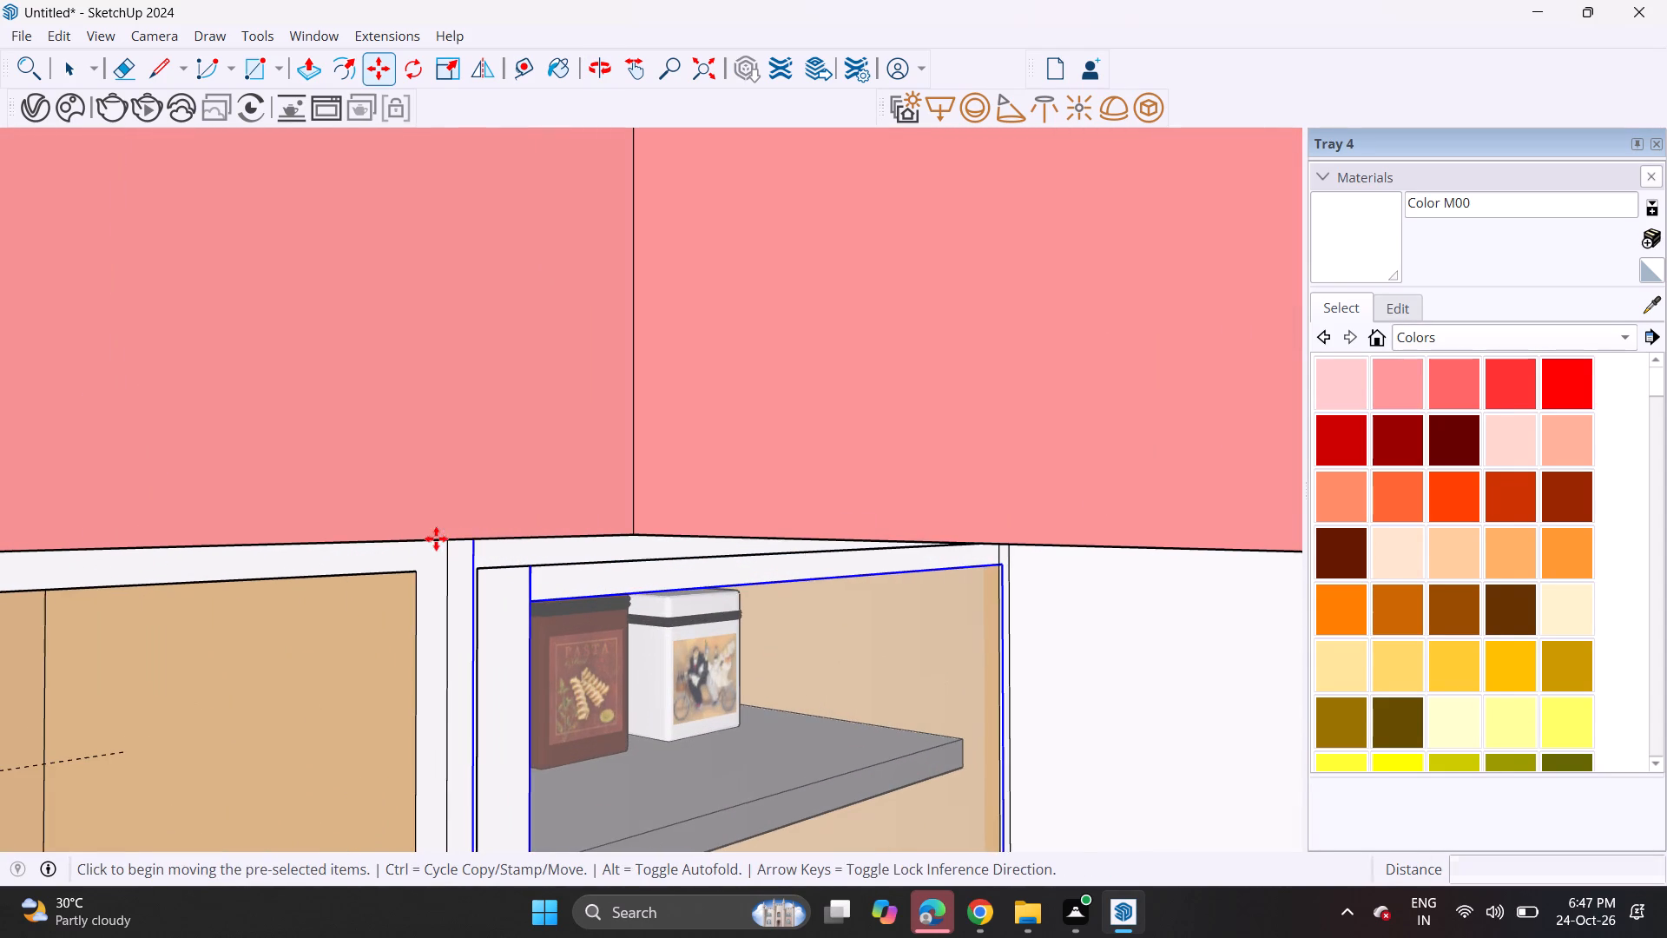
left_click(455, 543)
middle_click_drag(452, 577, 581, 466)
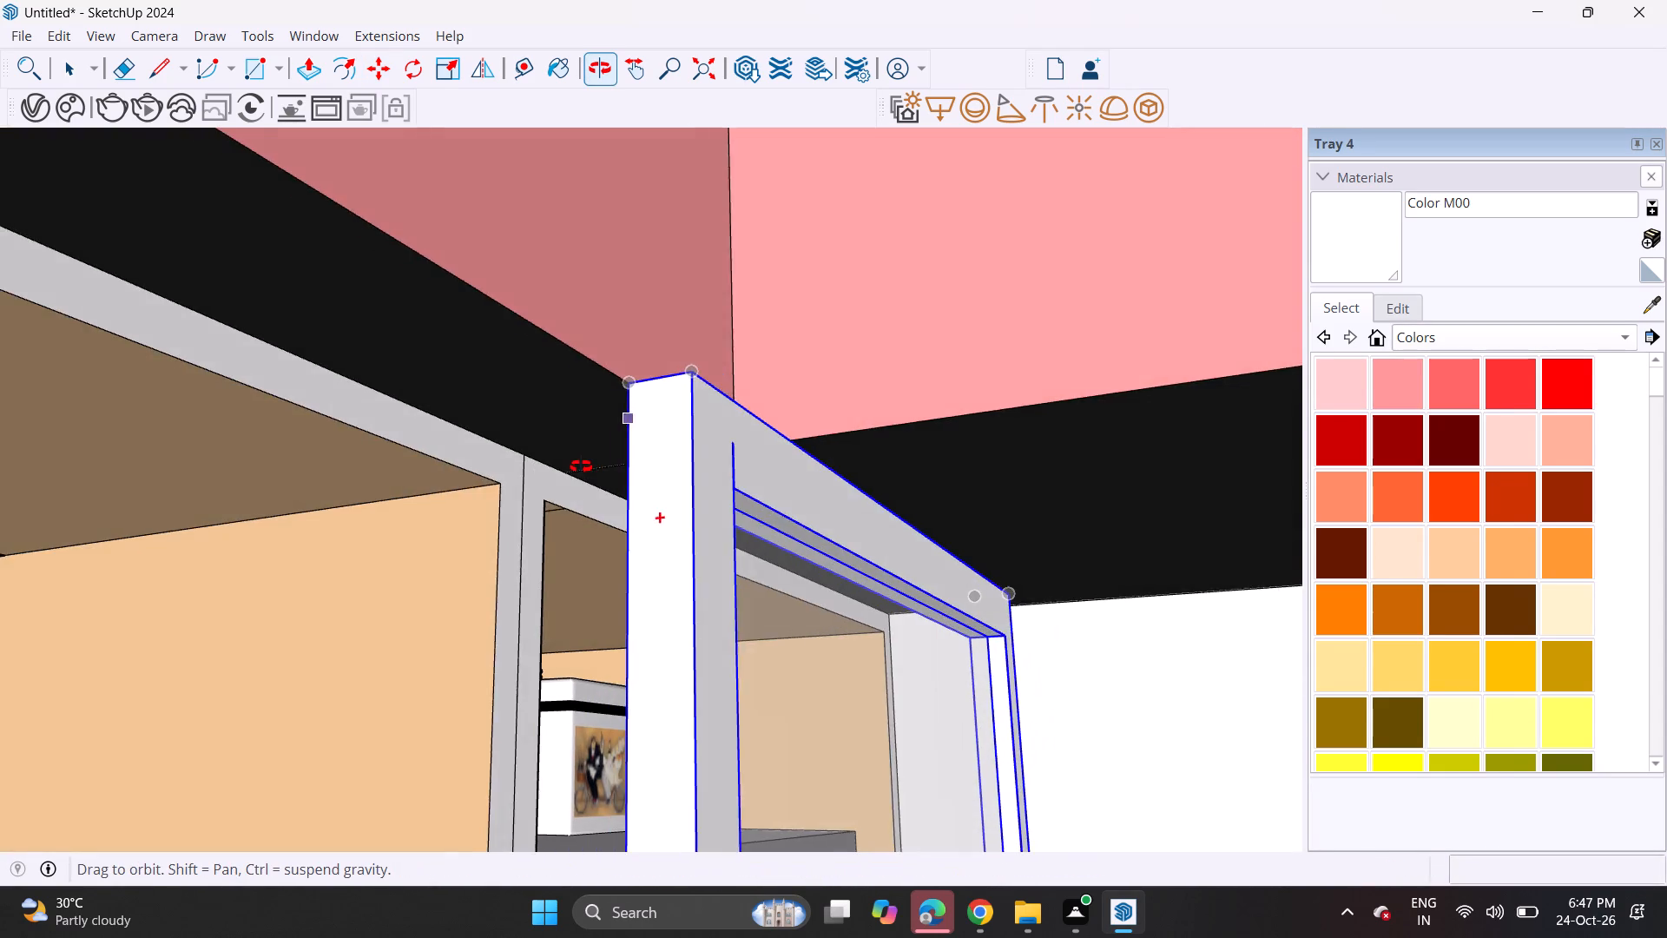
middle_click_drag(581, 466, 601, 482)
left_click(666, 408)
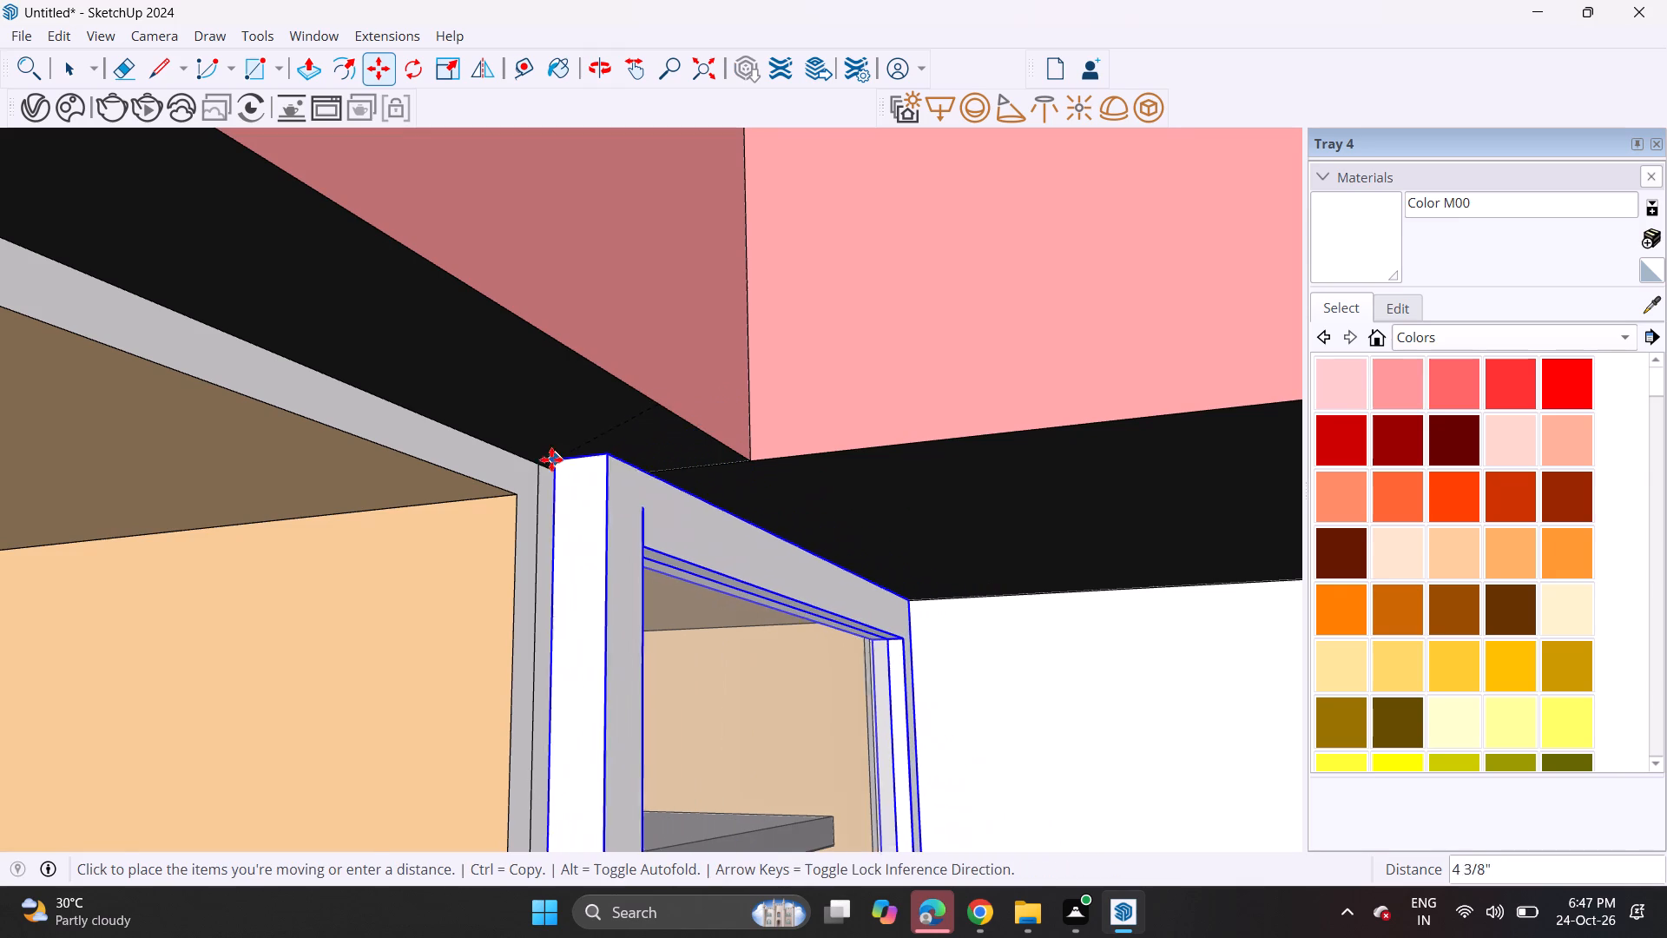
left_click(539, 463)
Move the nearer two-pane glass shutter about 17' 5 1/2" onto the open shelf unit holding the cups and white jars.
middle_click_drag(563, 503, 300, 575)
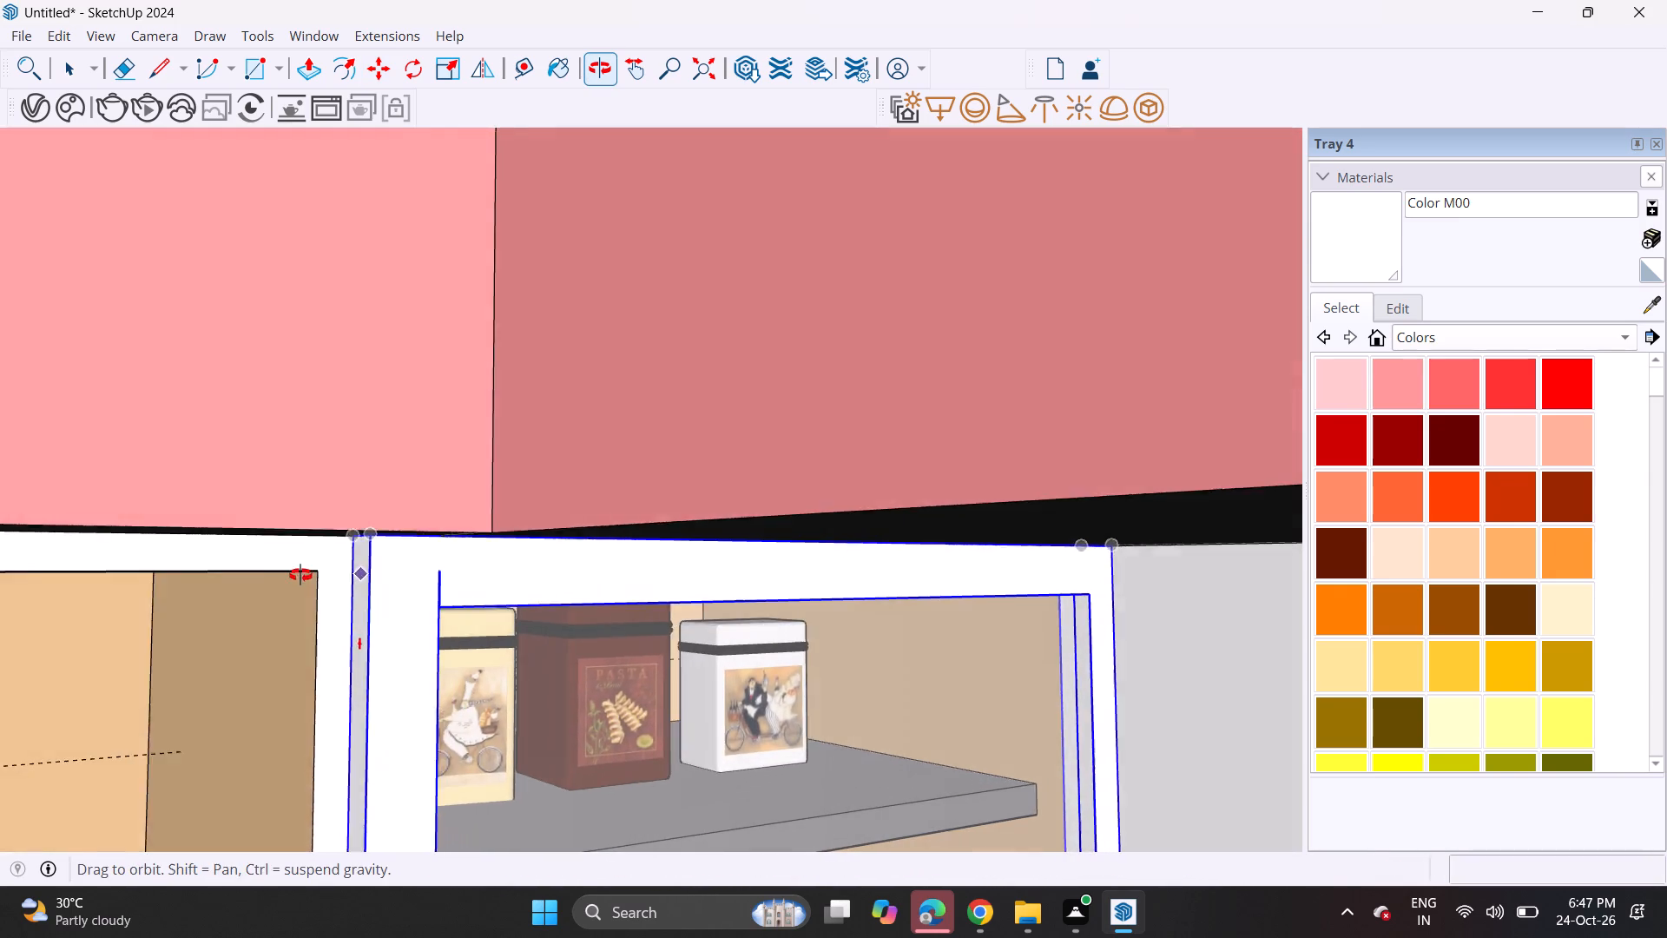
middle_click_drag(300, 575, 299, 576)
scroll(292, 575, "down", 19)
scroll(296, 583, "up", 1)
scroll(296, 583, "down", 10)
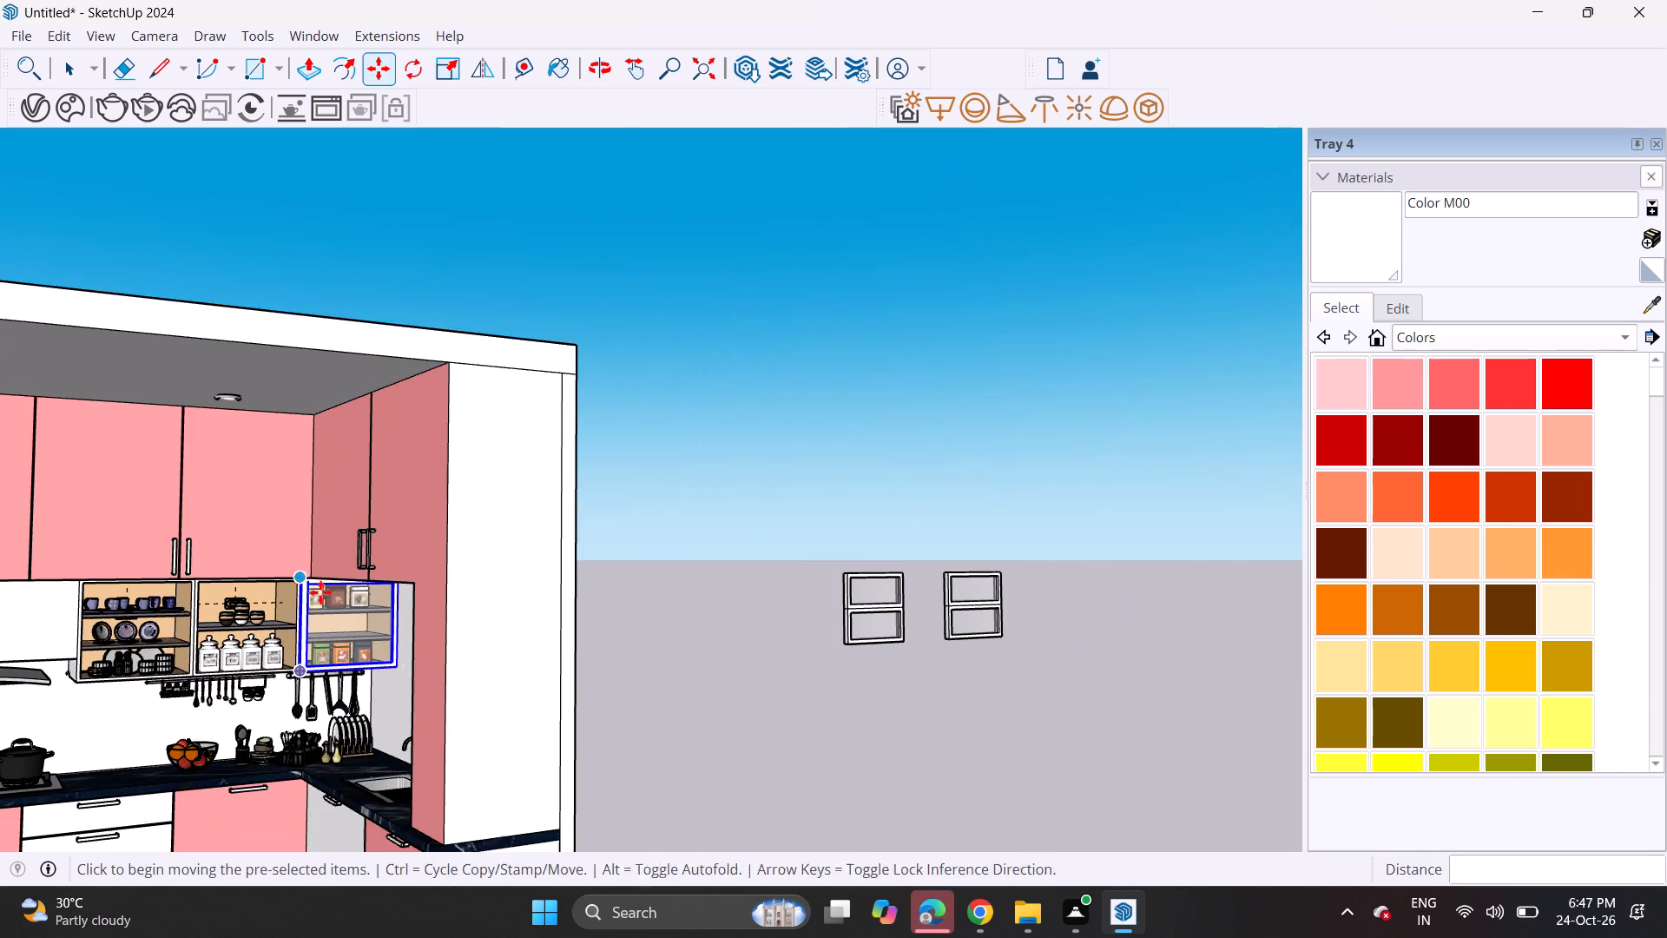
key("space")
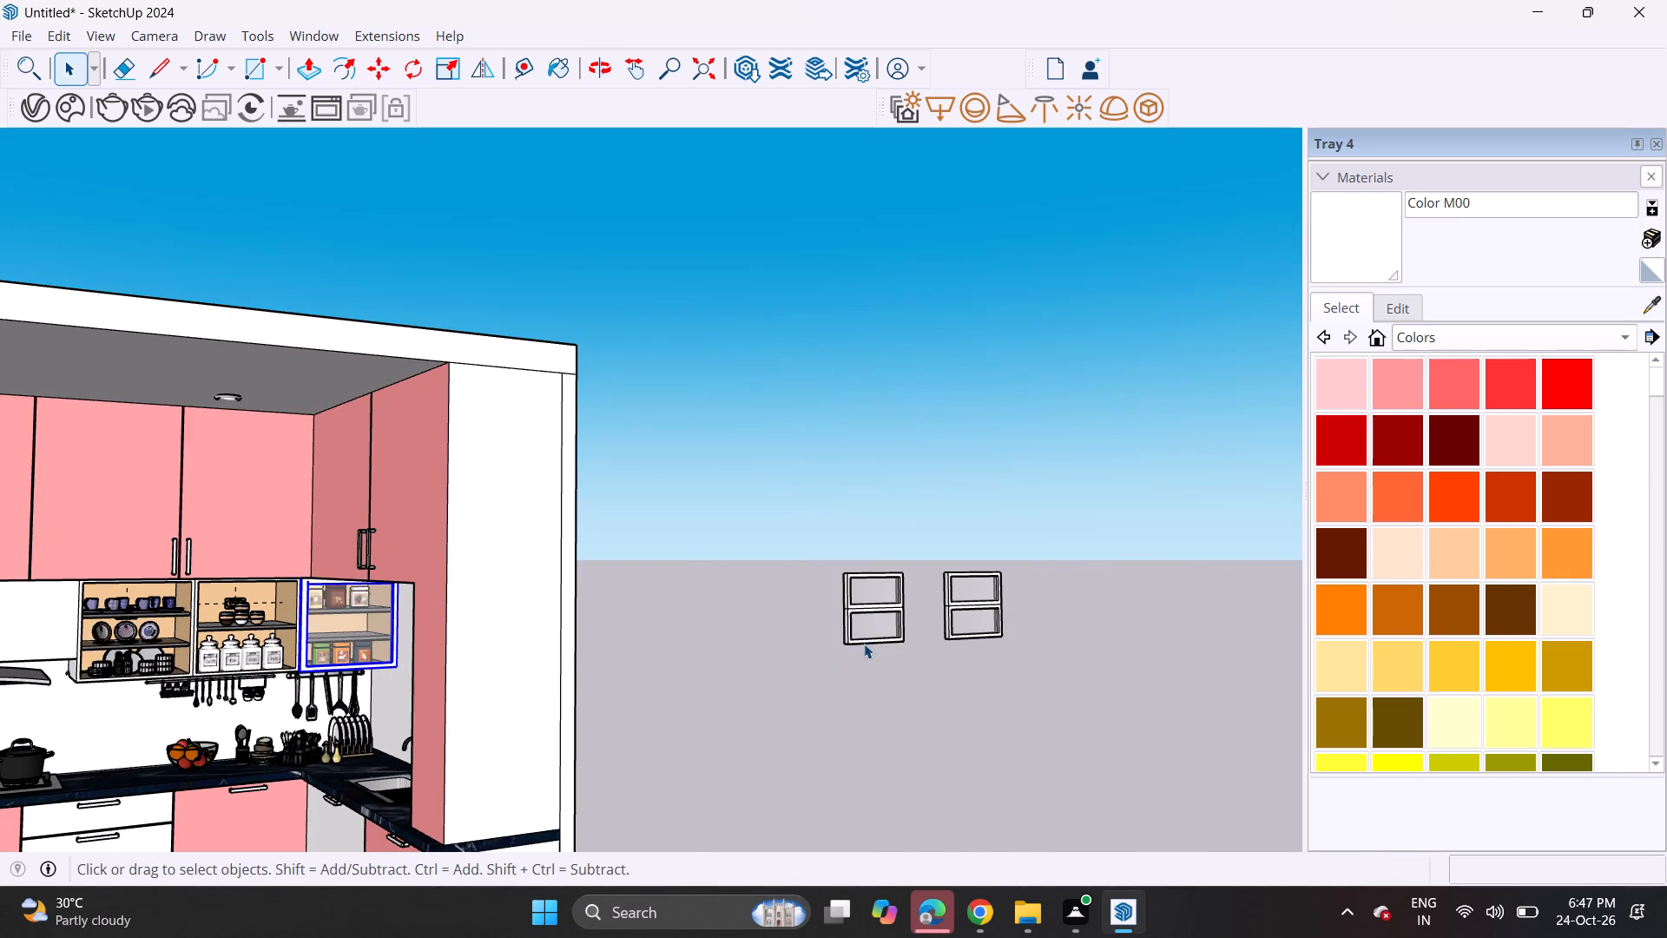
left_click(879, 585)
scroll(866, 583, "up", 4)
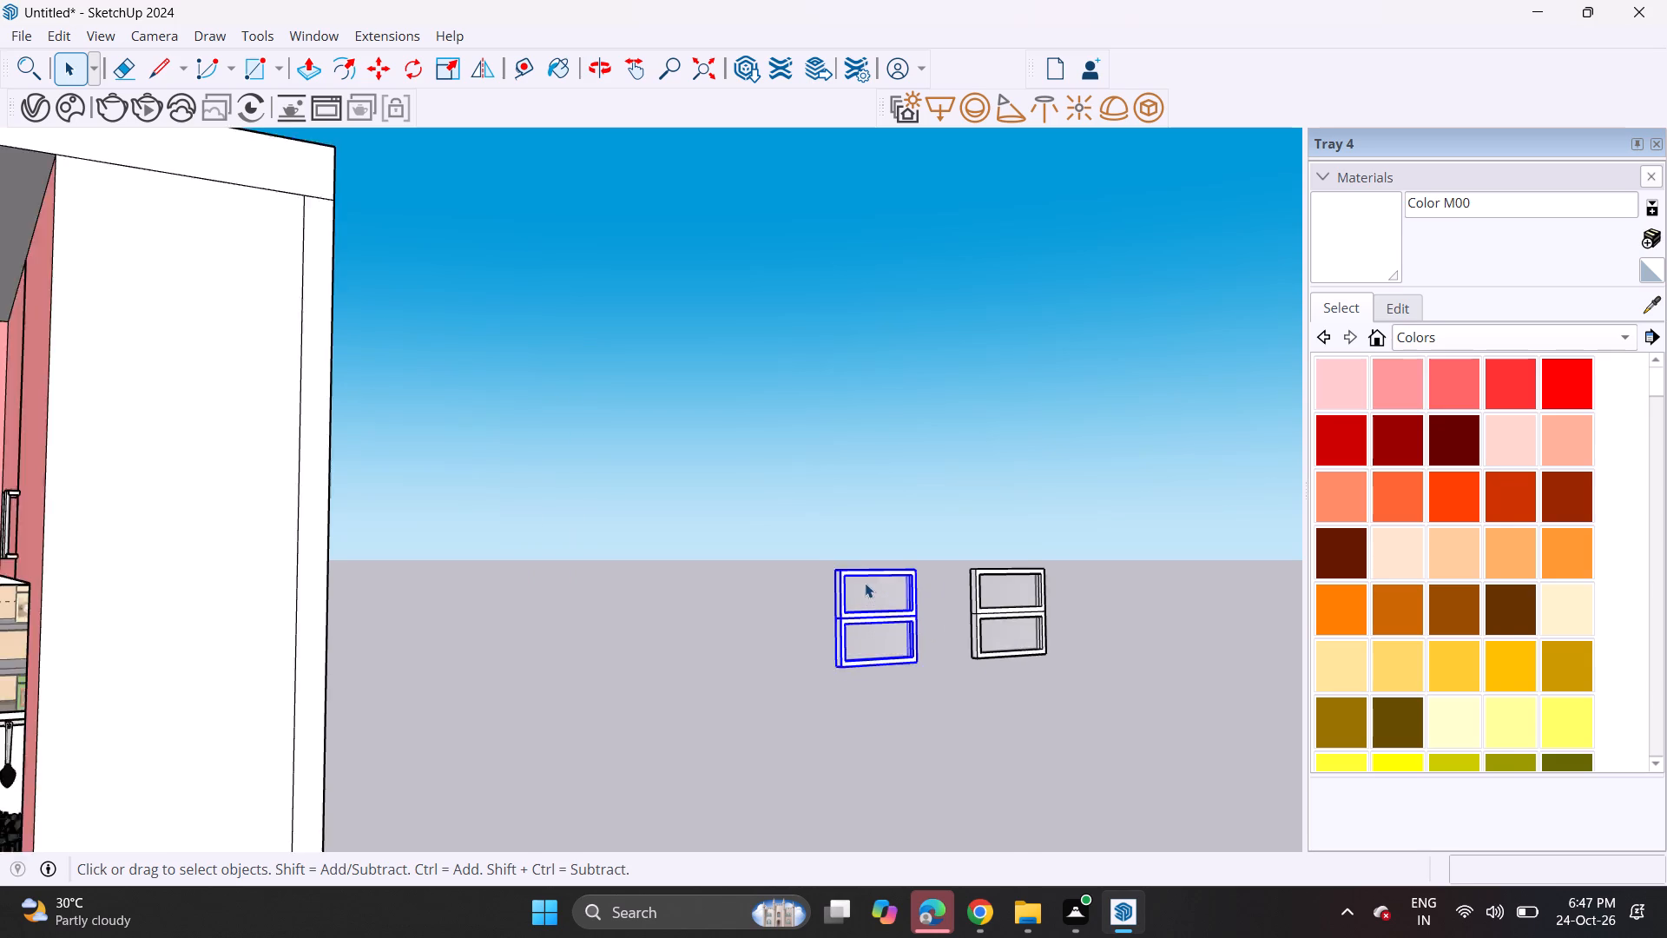
key("m")
left_click(829, 570)
middle_click_drag(550, 598, 581, 606)
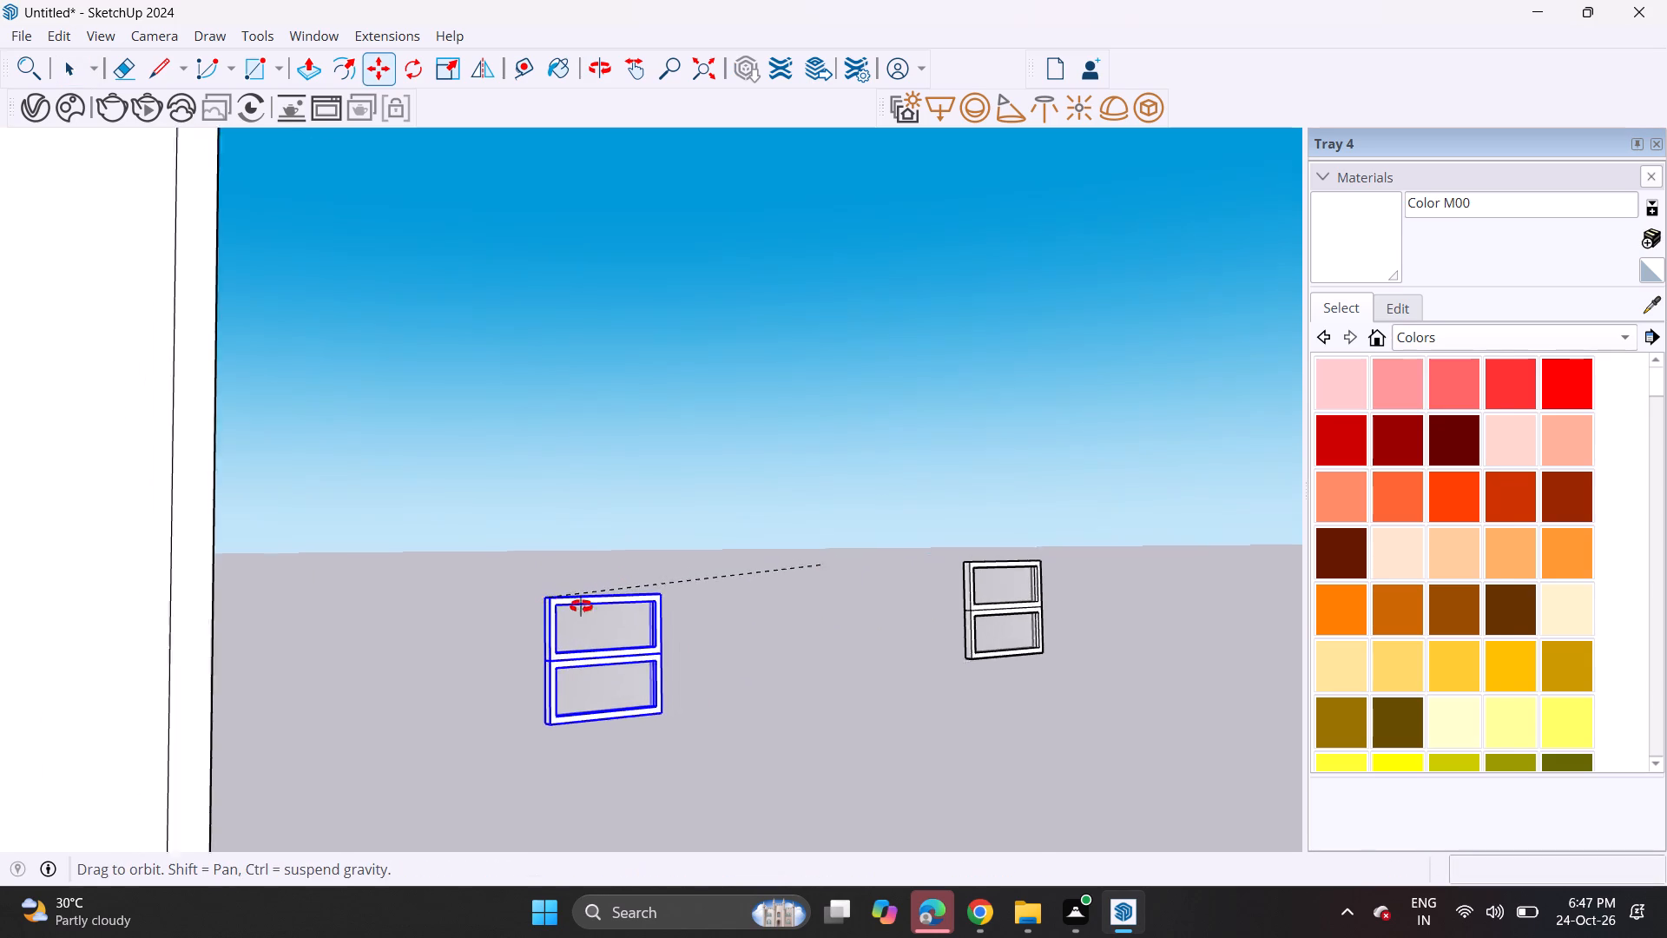
middle_click_drag(581, 606, 688, 617)
middle_click_drag(806, 616, 969, 624, "shift")
scroll(846, 600, "down", 5)
scroll(216, 662, "up", 1)
middle_click_drag(265, 645, 344, 599, "shift")
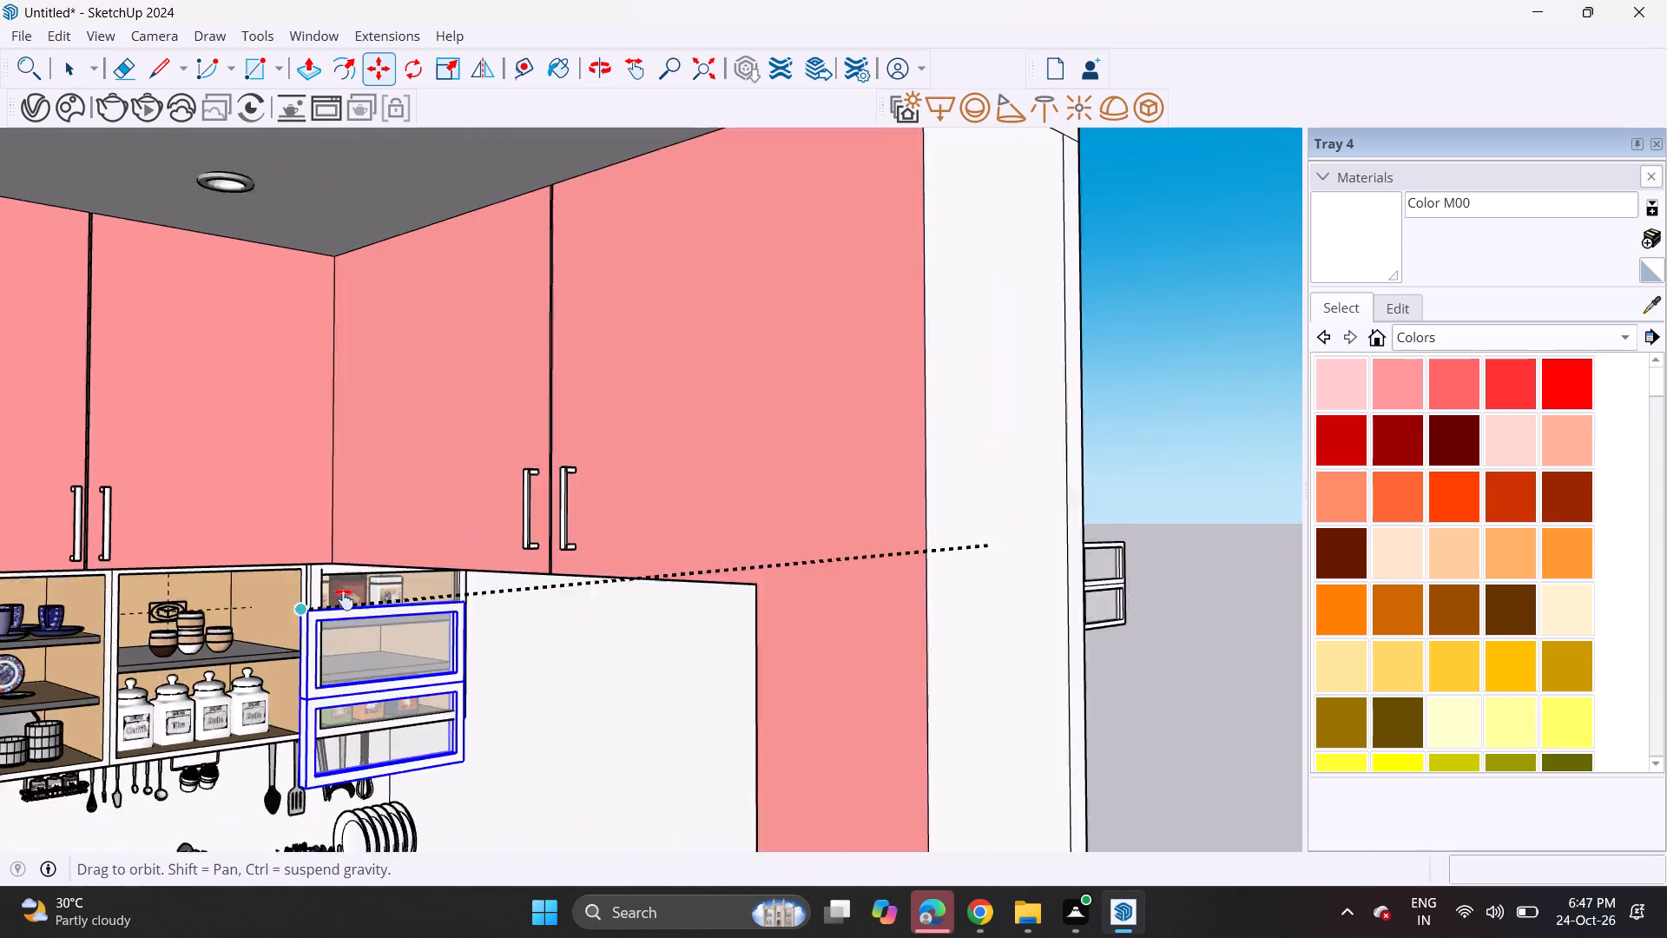
middle_click_drag(344, 599, 578, 558, "shift")
scroll(580, 559, "down", 1)
scroll(293, 554, "up", 1)
middle_click_drag(303, 545, 382, 471)
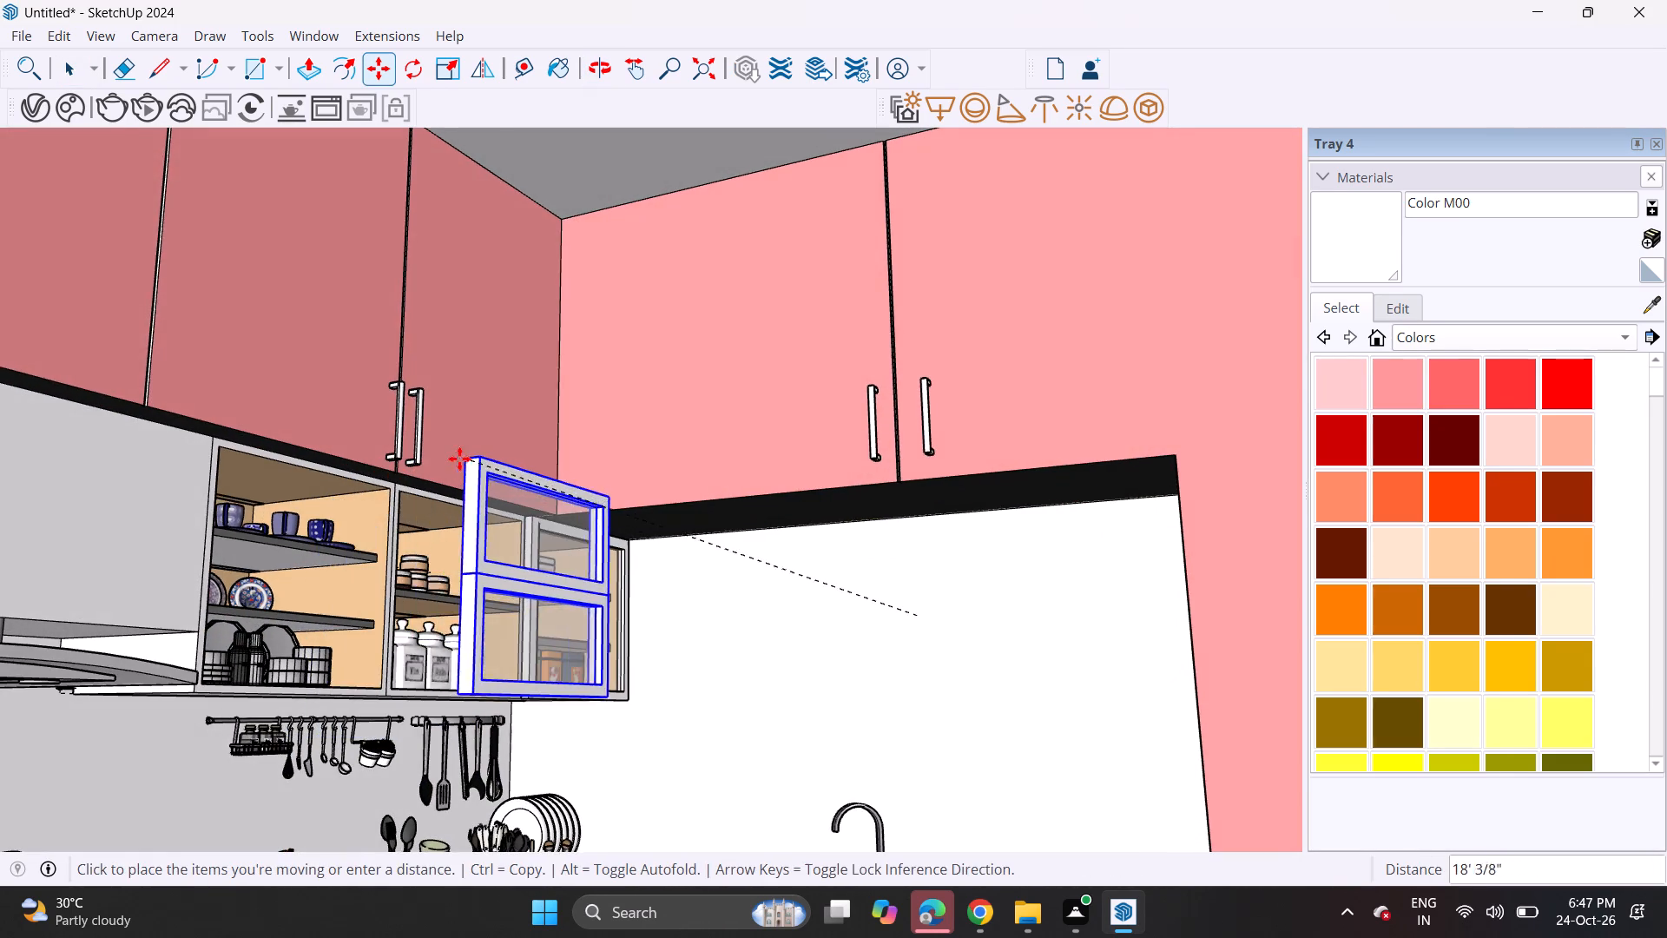
scroll(435, 465, "up", 2)
scroll(432, 466, "down", 1)
scroll(414, 469, "up", 11)
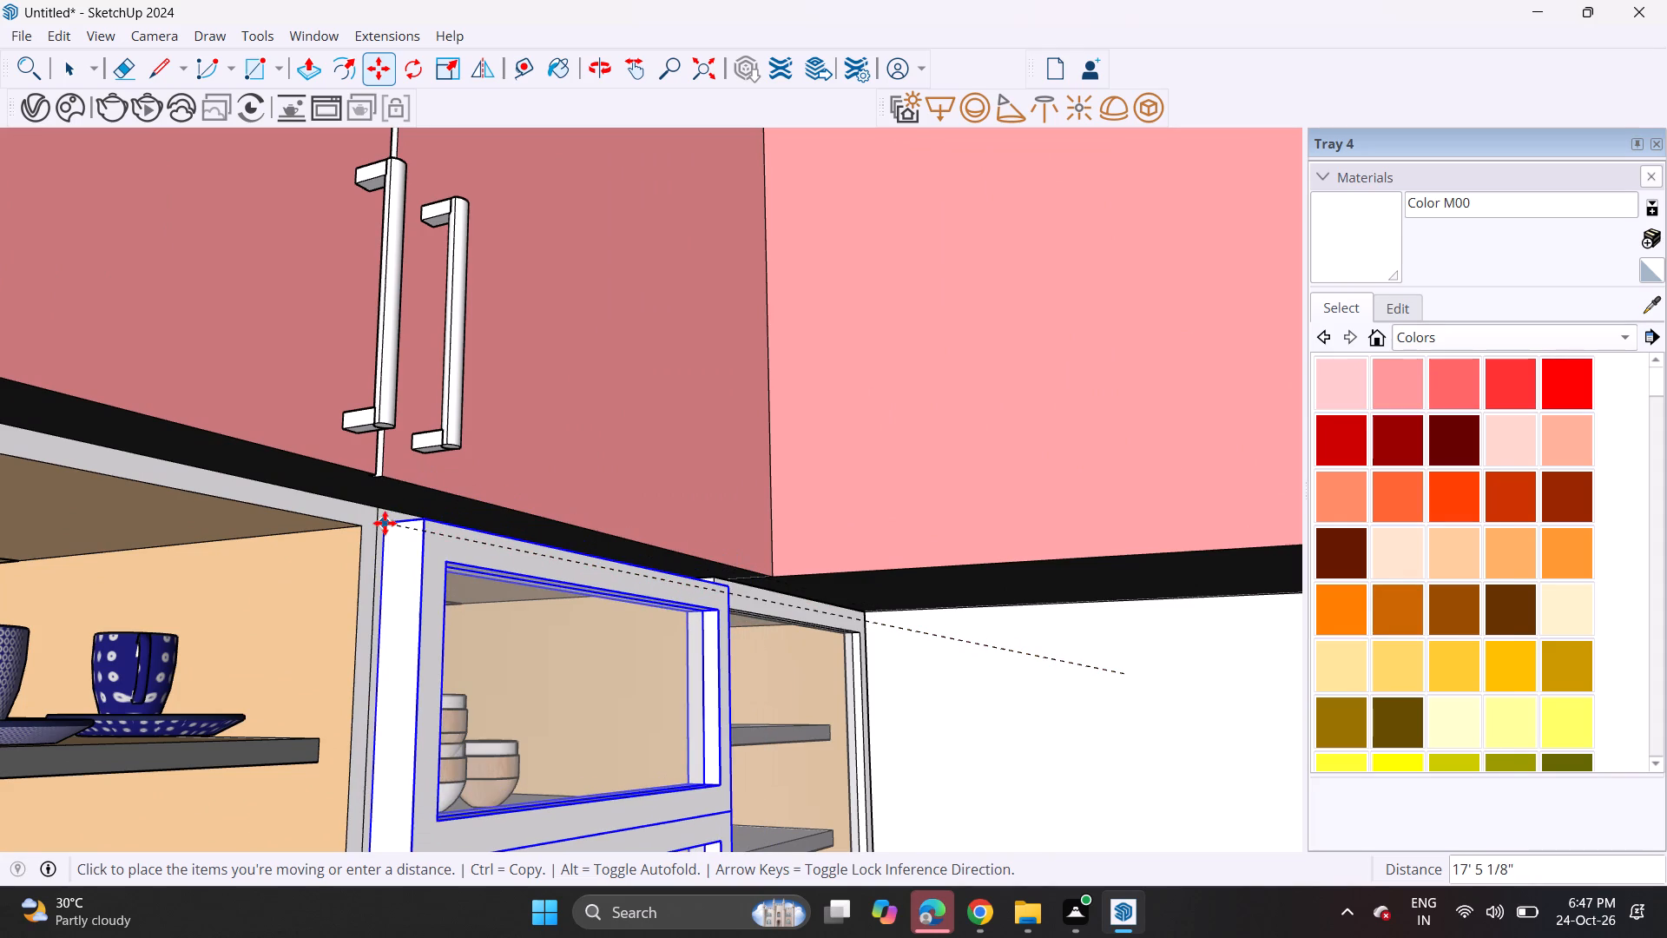
left_click(375, 518)
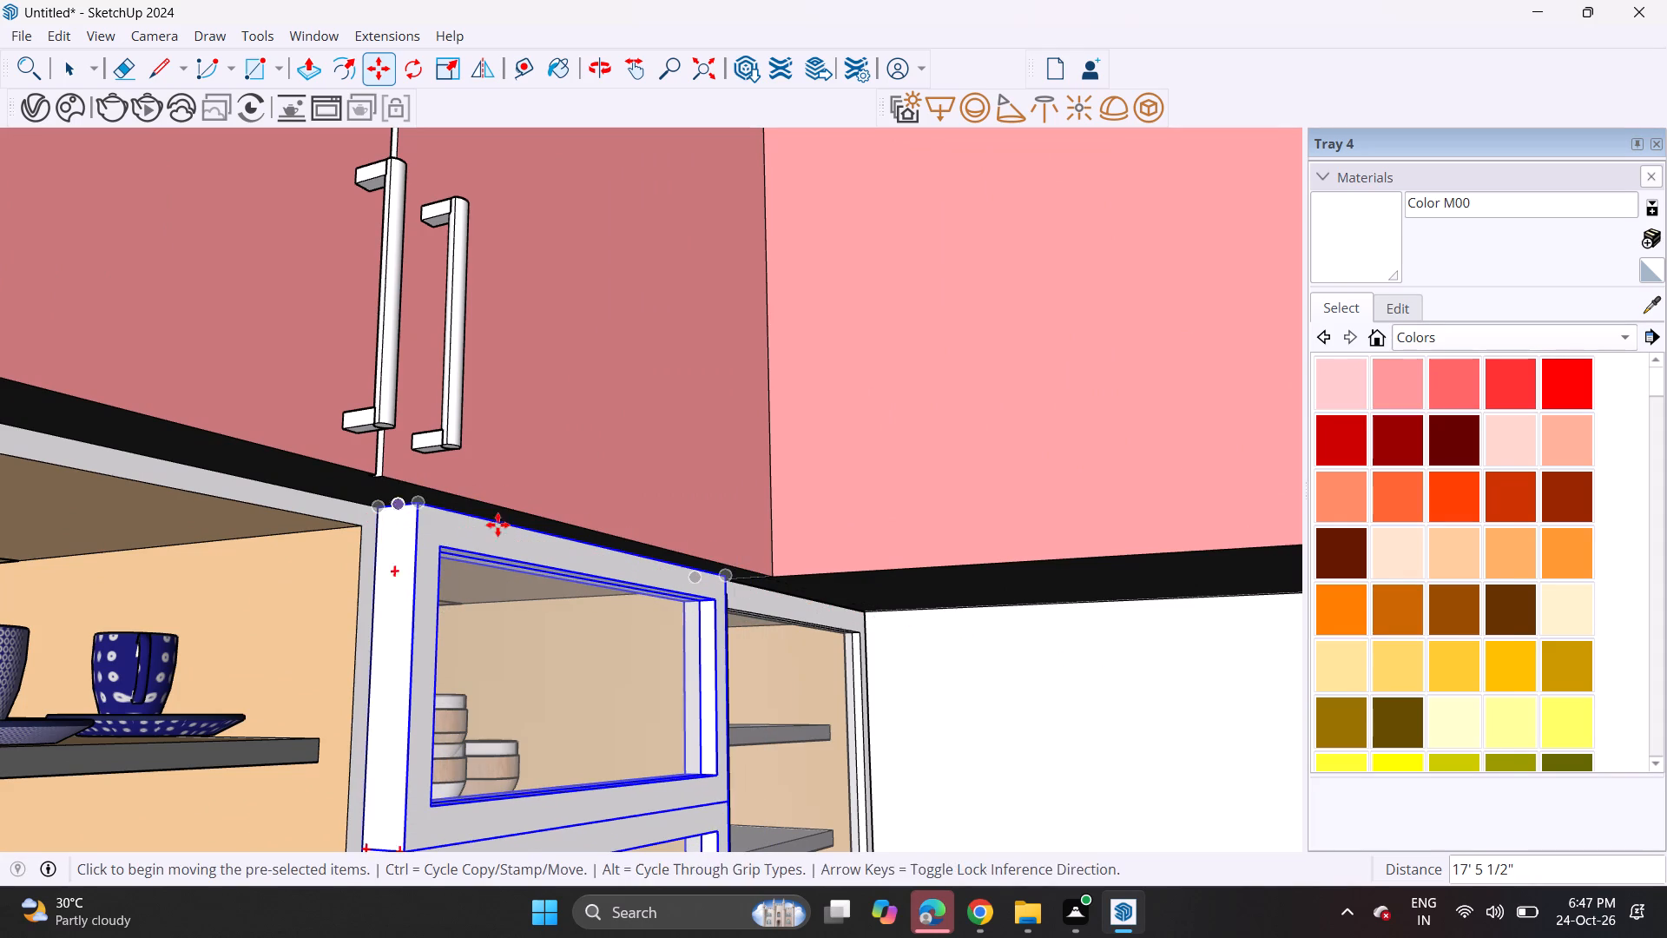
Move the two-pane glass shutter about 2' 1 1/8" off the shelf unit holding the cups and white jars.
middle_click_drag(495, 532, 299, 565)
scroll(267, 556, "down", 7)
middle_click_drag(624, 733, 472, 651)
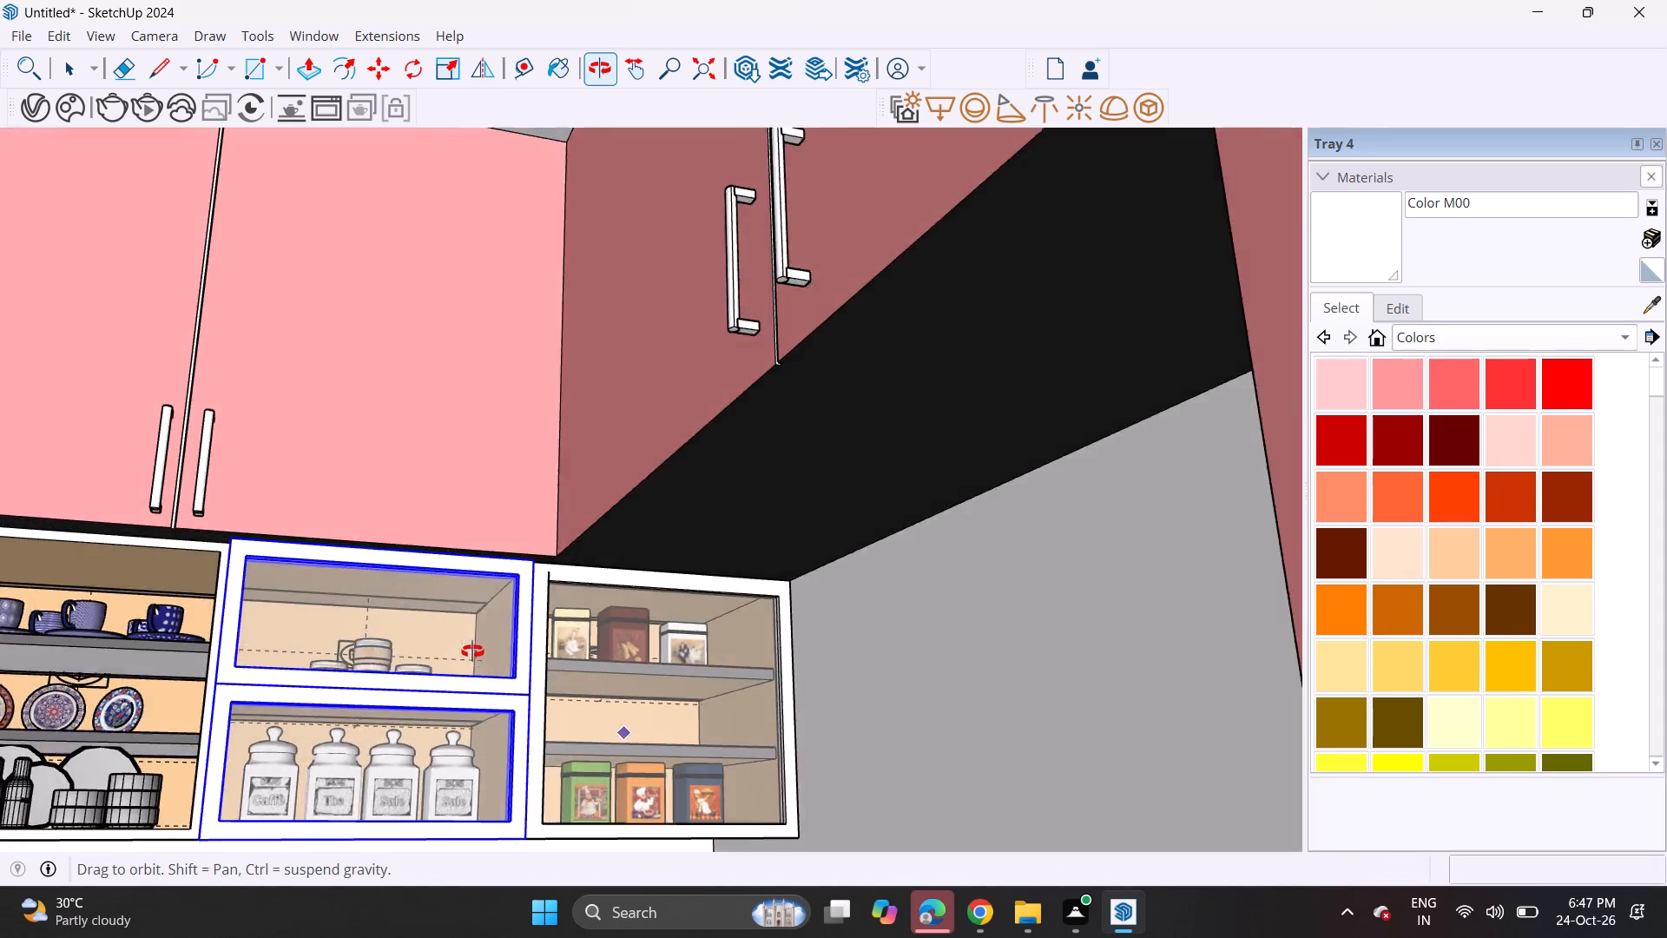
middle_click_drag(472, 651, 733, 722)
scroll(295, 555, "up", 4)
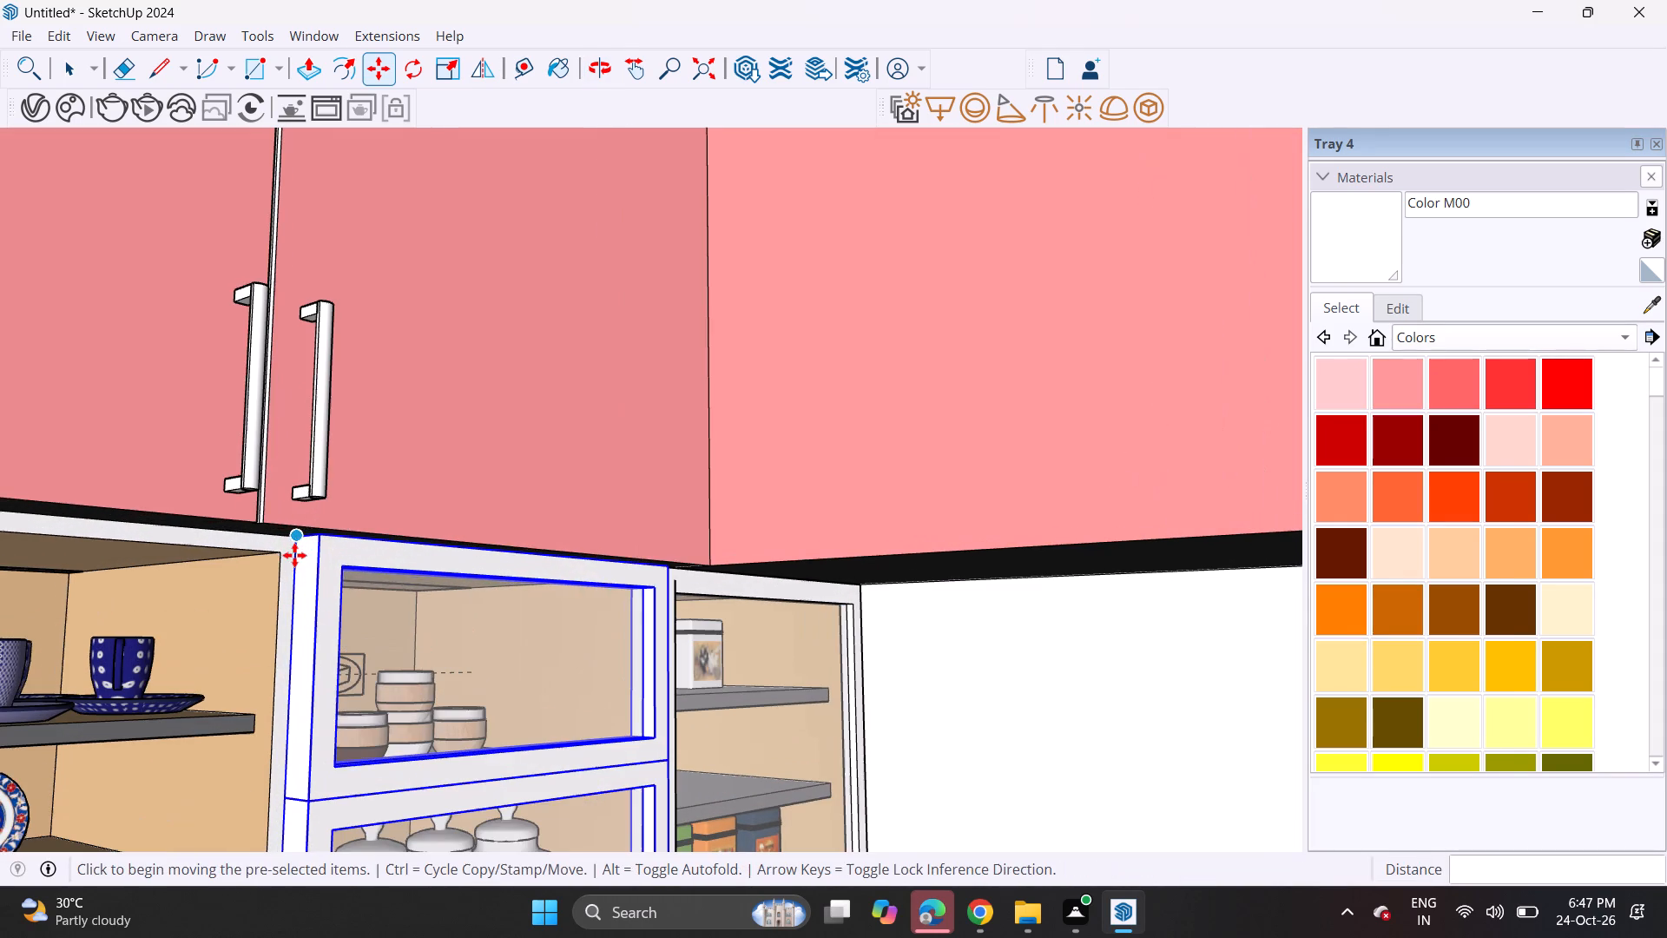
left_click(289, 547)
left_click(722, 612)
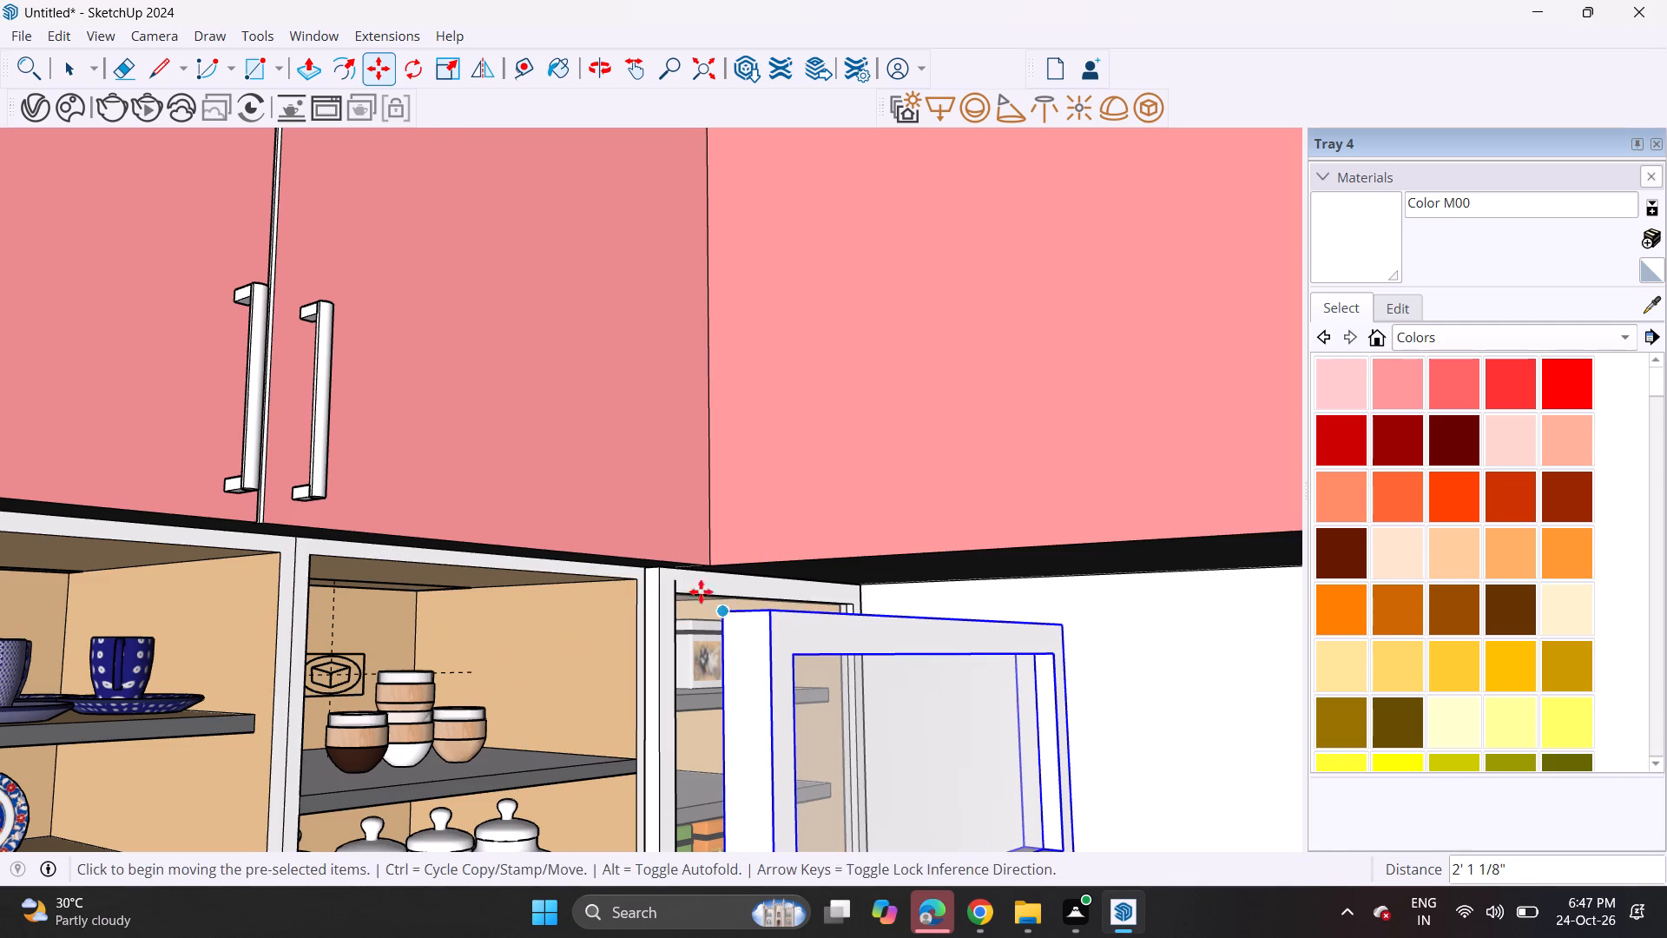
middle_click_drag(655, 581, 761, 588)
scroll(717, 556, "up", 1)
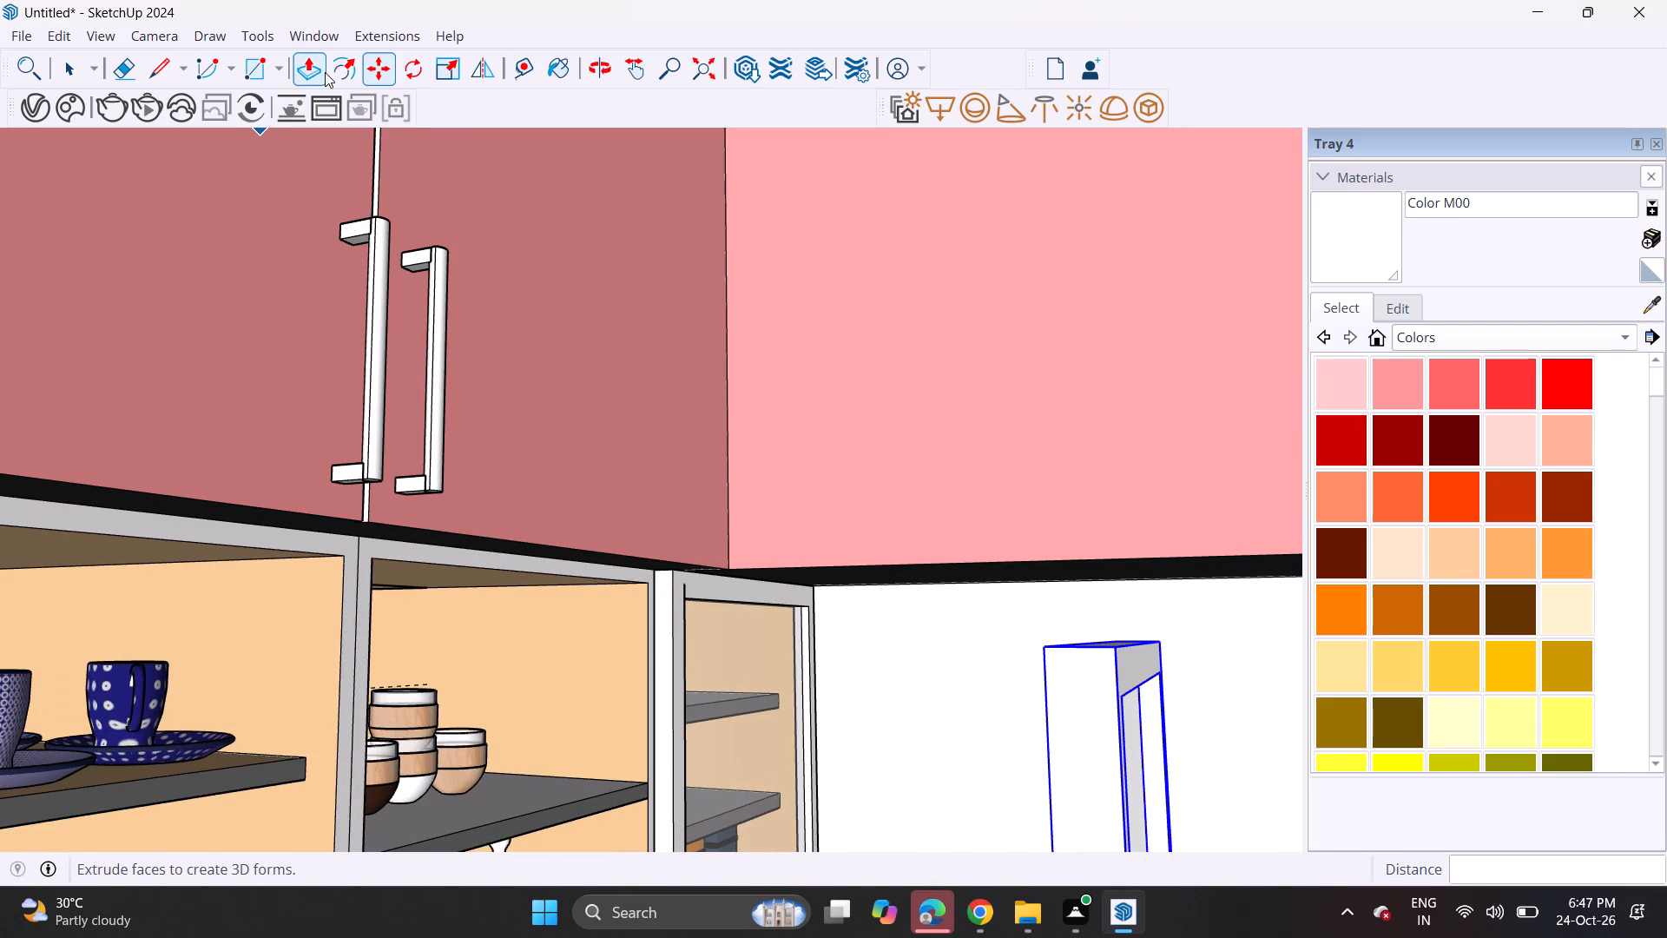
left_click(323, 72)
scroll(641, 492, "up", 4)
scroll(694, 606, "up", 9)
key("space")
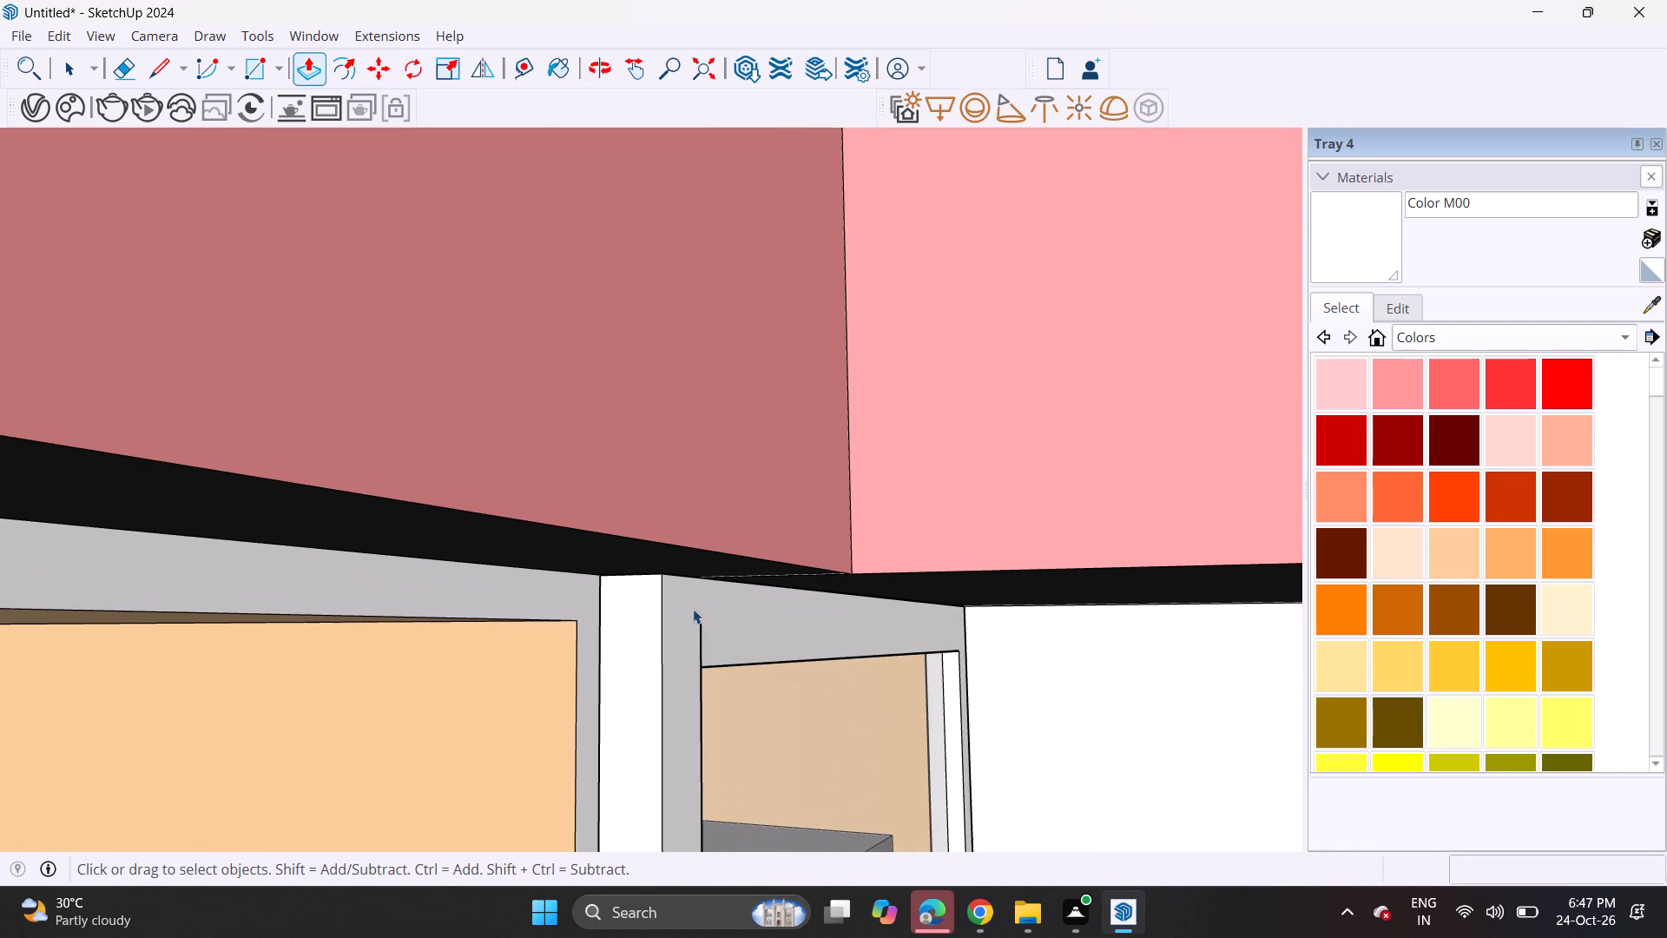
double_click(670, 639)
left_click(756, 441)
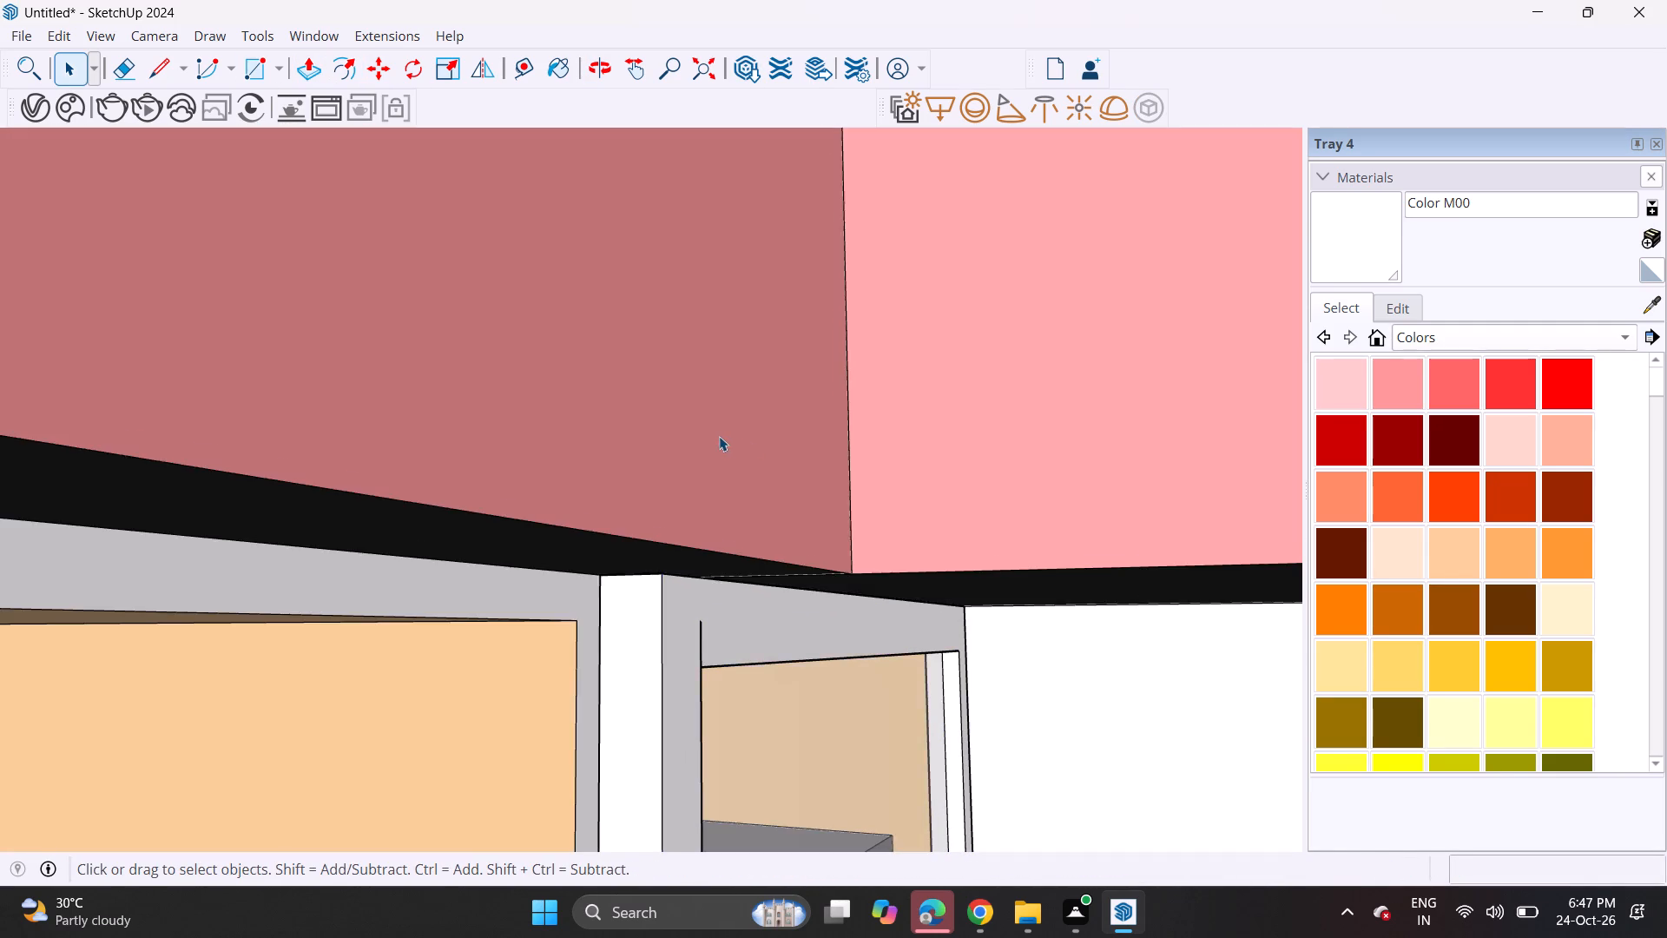
Move the two-pane glass shutter about 2' 1 1/8" back onto the front corner of the shelf unit with the white jars.
scroll(719, 436, "down", 20)
scroll(719, 436, "down", 3)
middle_click_drag(716, 438, 601, 496)
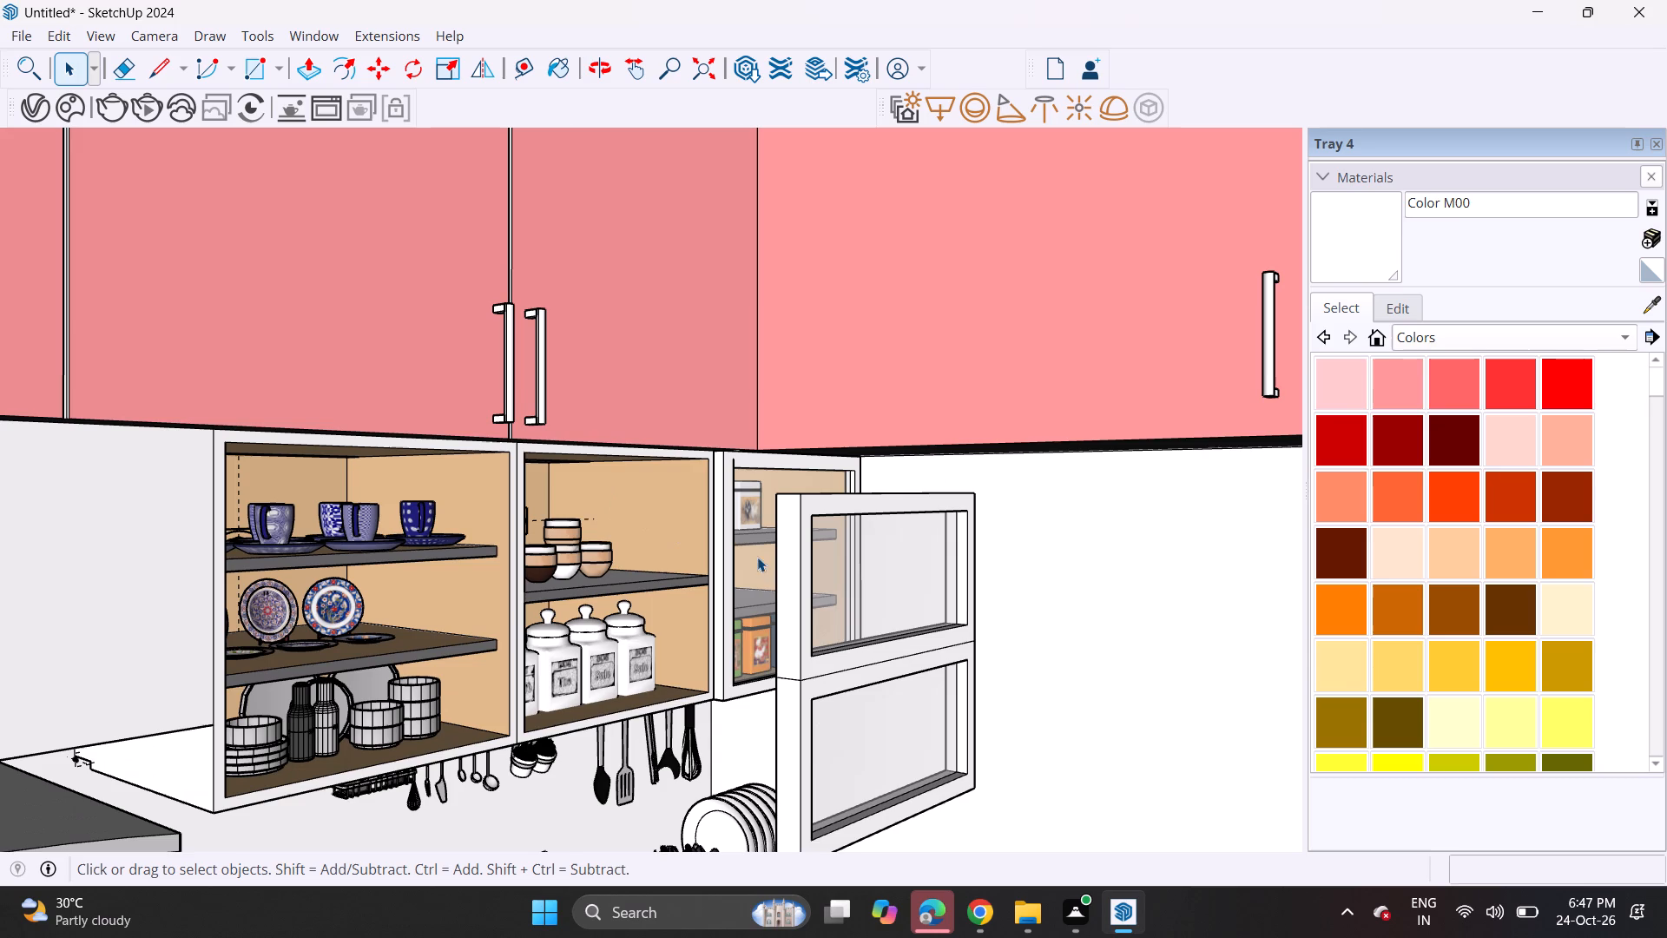
left_click(788, 579)
key("m")
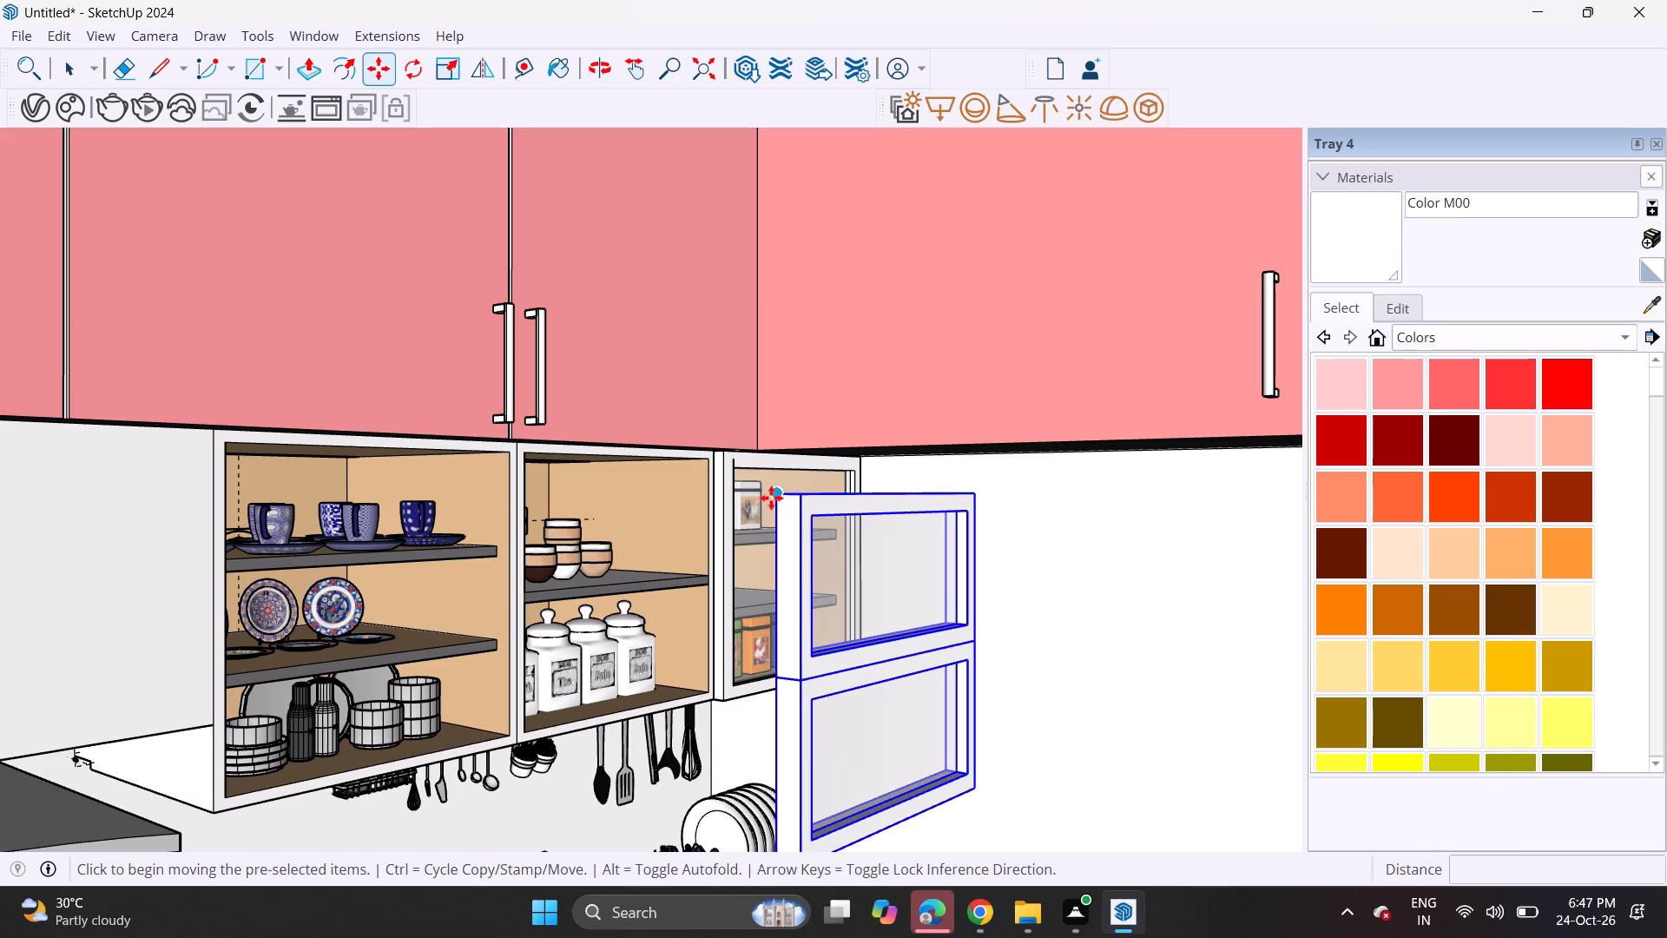
left_click(771, 498)
middle_click_drag(547, 423, 617, 300)
scroll(580, 354, "up", 11)
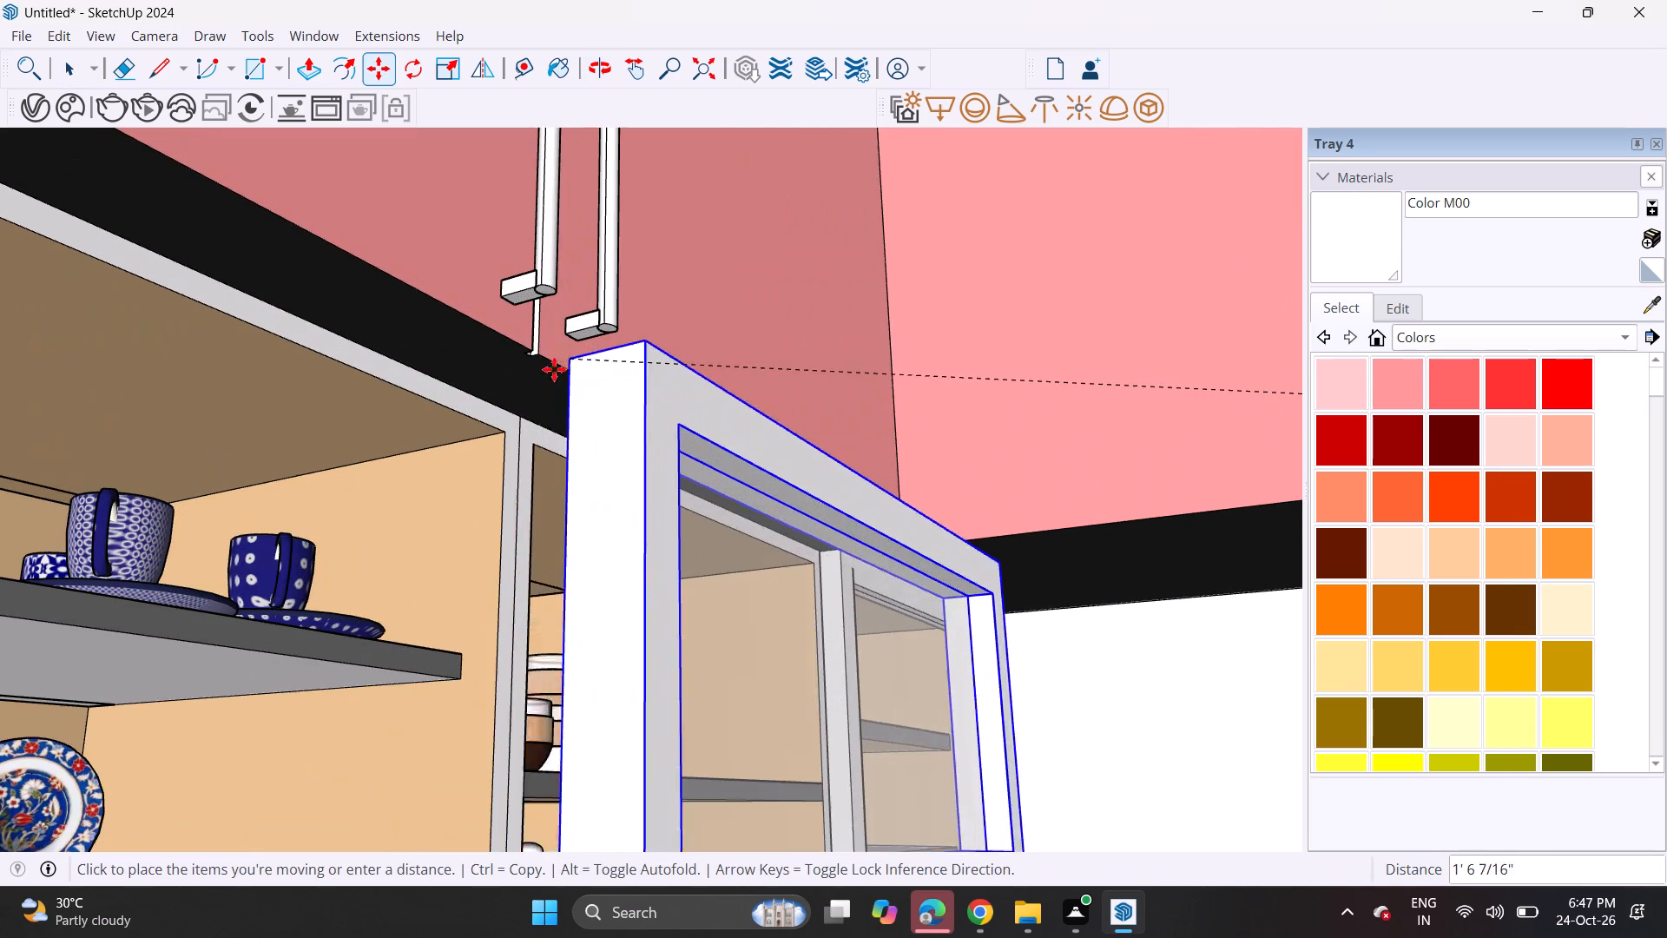
left_click(524, 419)
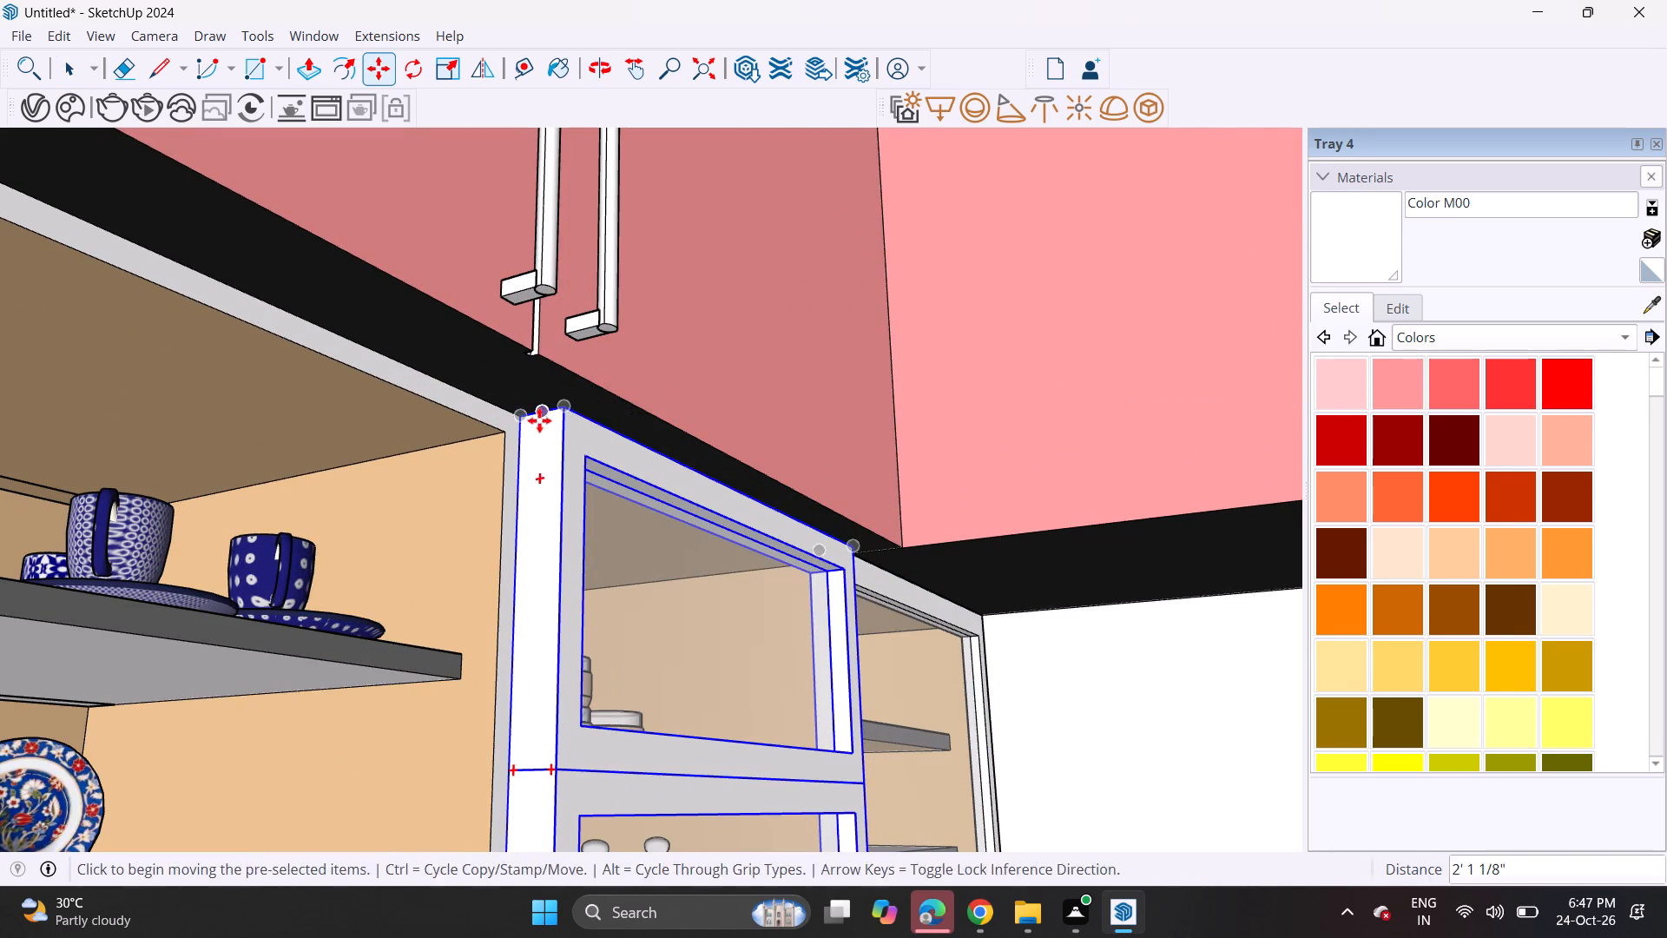
Examine the fit of the placed glass shutters and the spare two-pane shutter standing outside the kitchen.
middle_click_drag(539, 420, 256, 484)
scroll(277, 479, "up", 1)
scroll(287, 479, "down", 10)
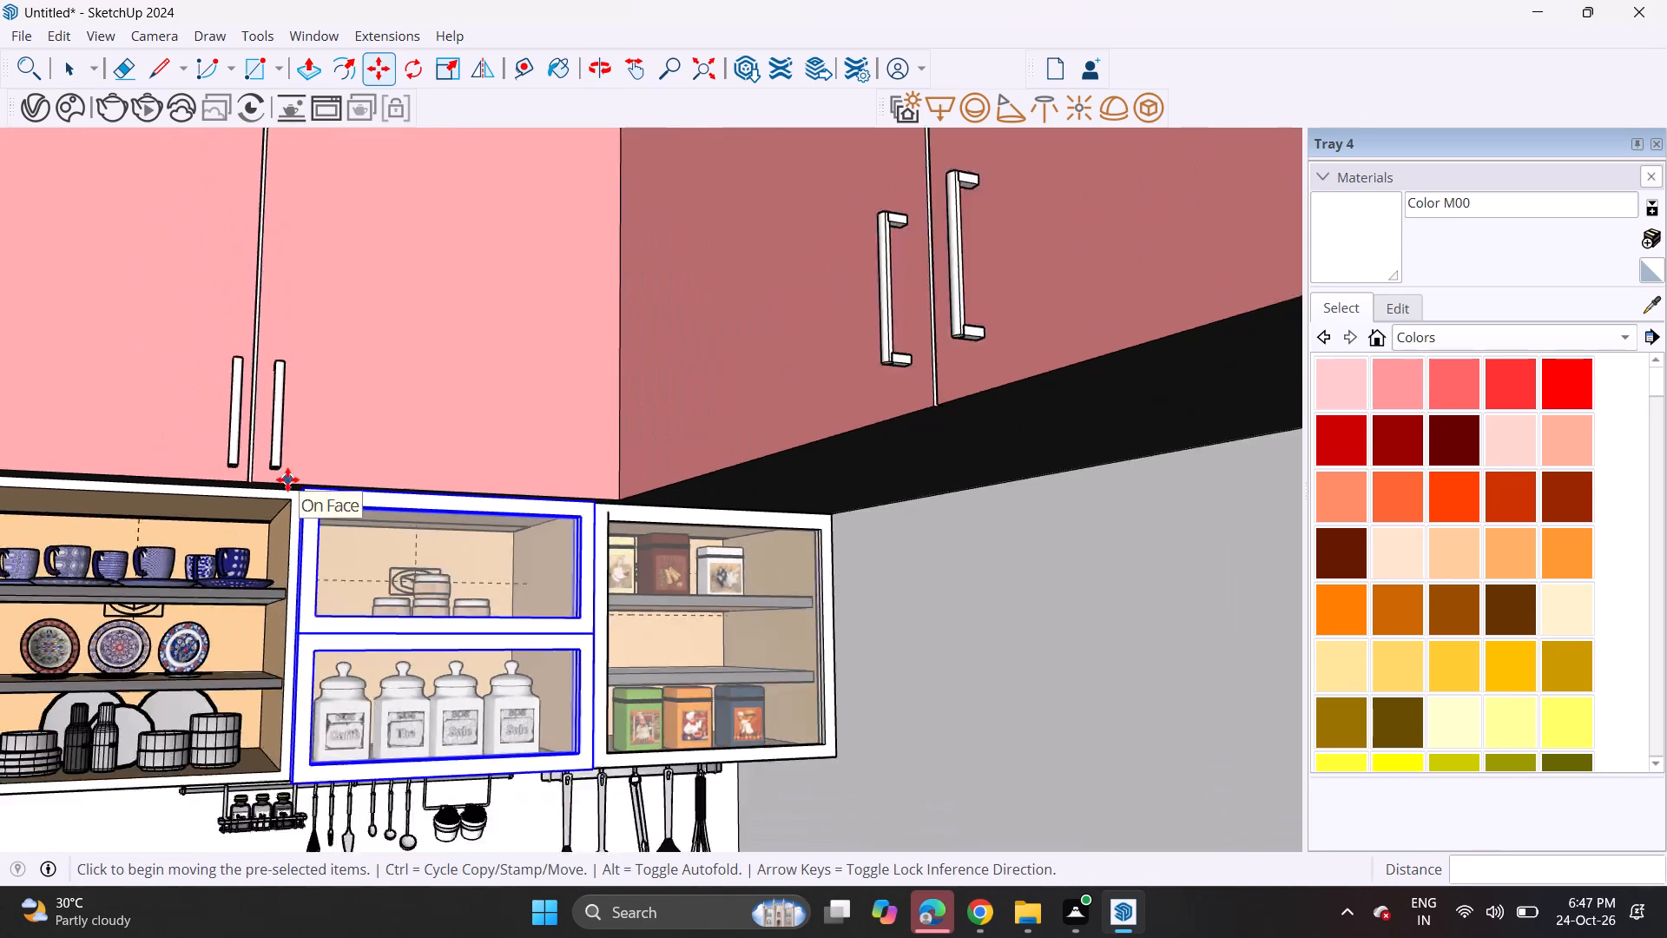
scroll(287, 479, "down", 10)
scroll(287, 479, "up", 1)
scroll(287, 479, "down", 3)
middle_click_drag(414, 513, 370, 578)
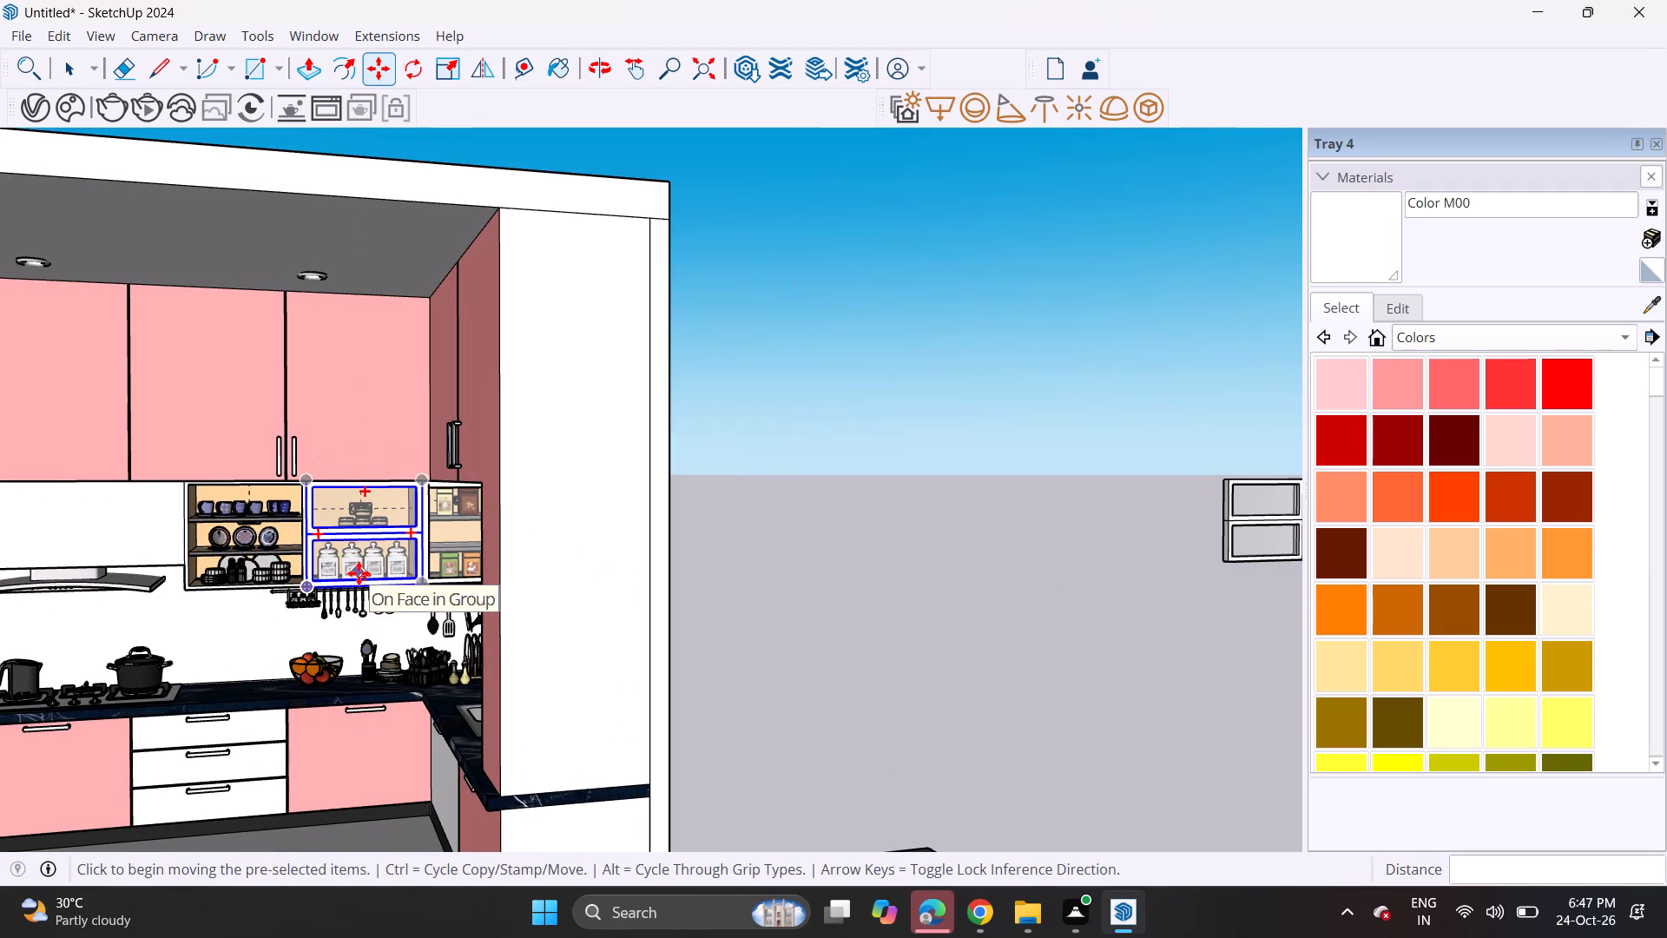
scroll(353, 578, "down", 4)
scroll(477, 498, "up", 4)
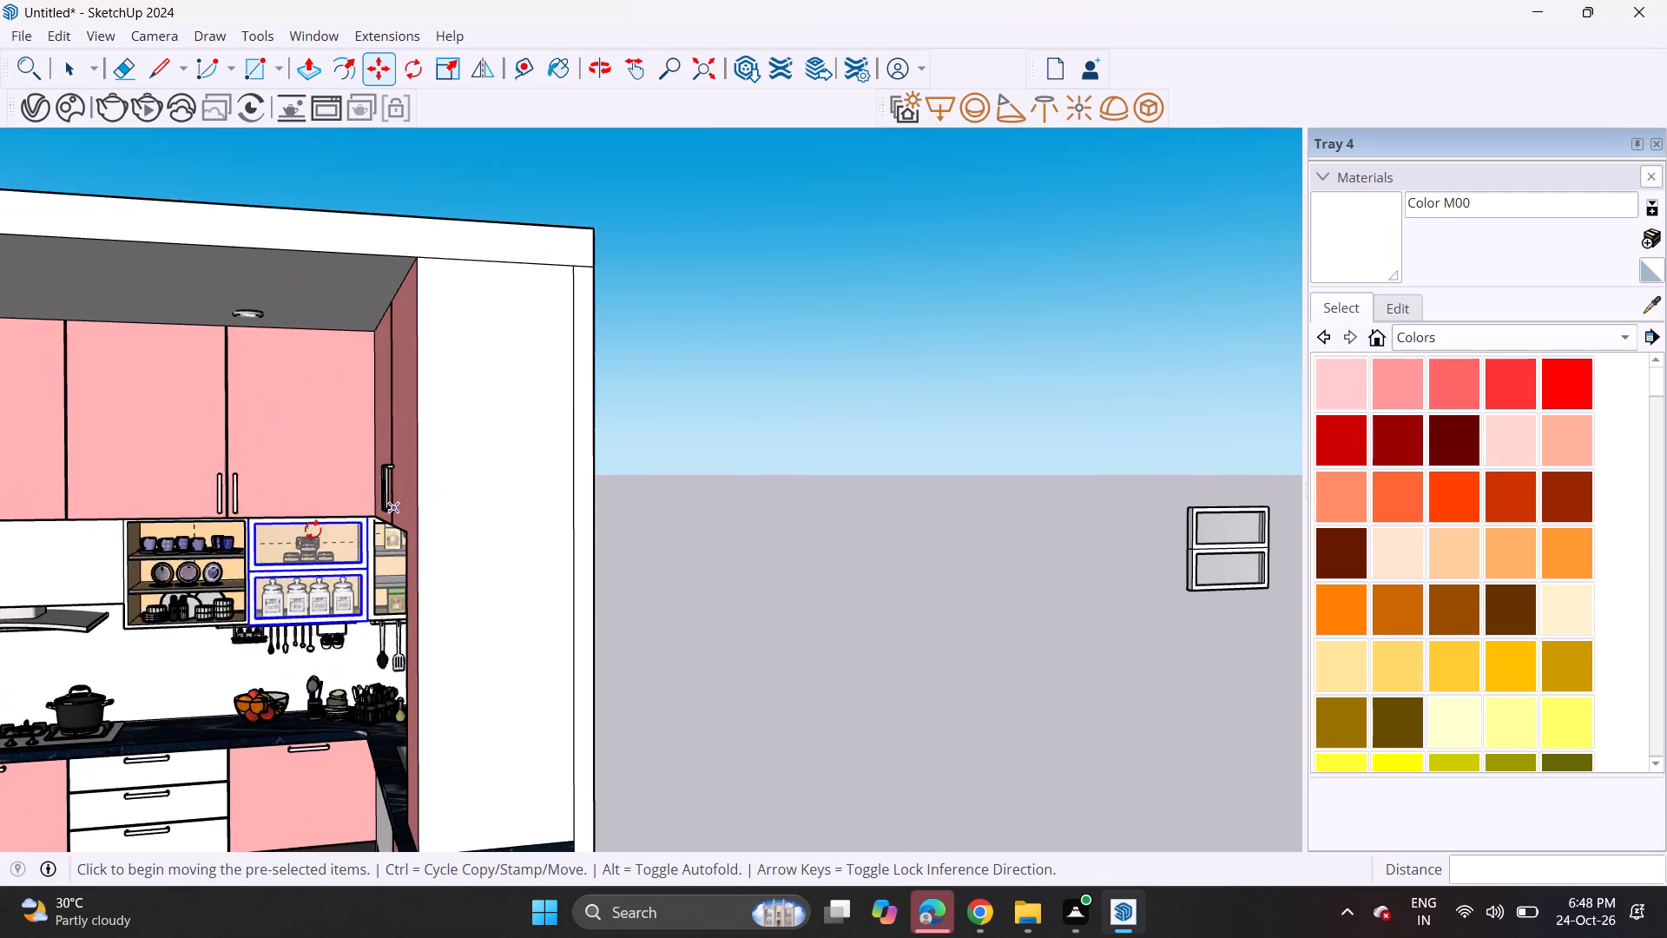
Copy the single-pane glass shutter from the corner shelf unit about 4' 3 5/16" onto the unit with the blue cups and plates.
scroll(313, 530, "up", 5)
middle_click_drag(304, 613, 442, 563)
scroll(434, 628, "up", 6)
scroll(433, 628, "down", 1)
scroll(433, 628, "up", 2)
key("space")
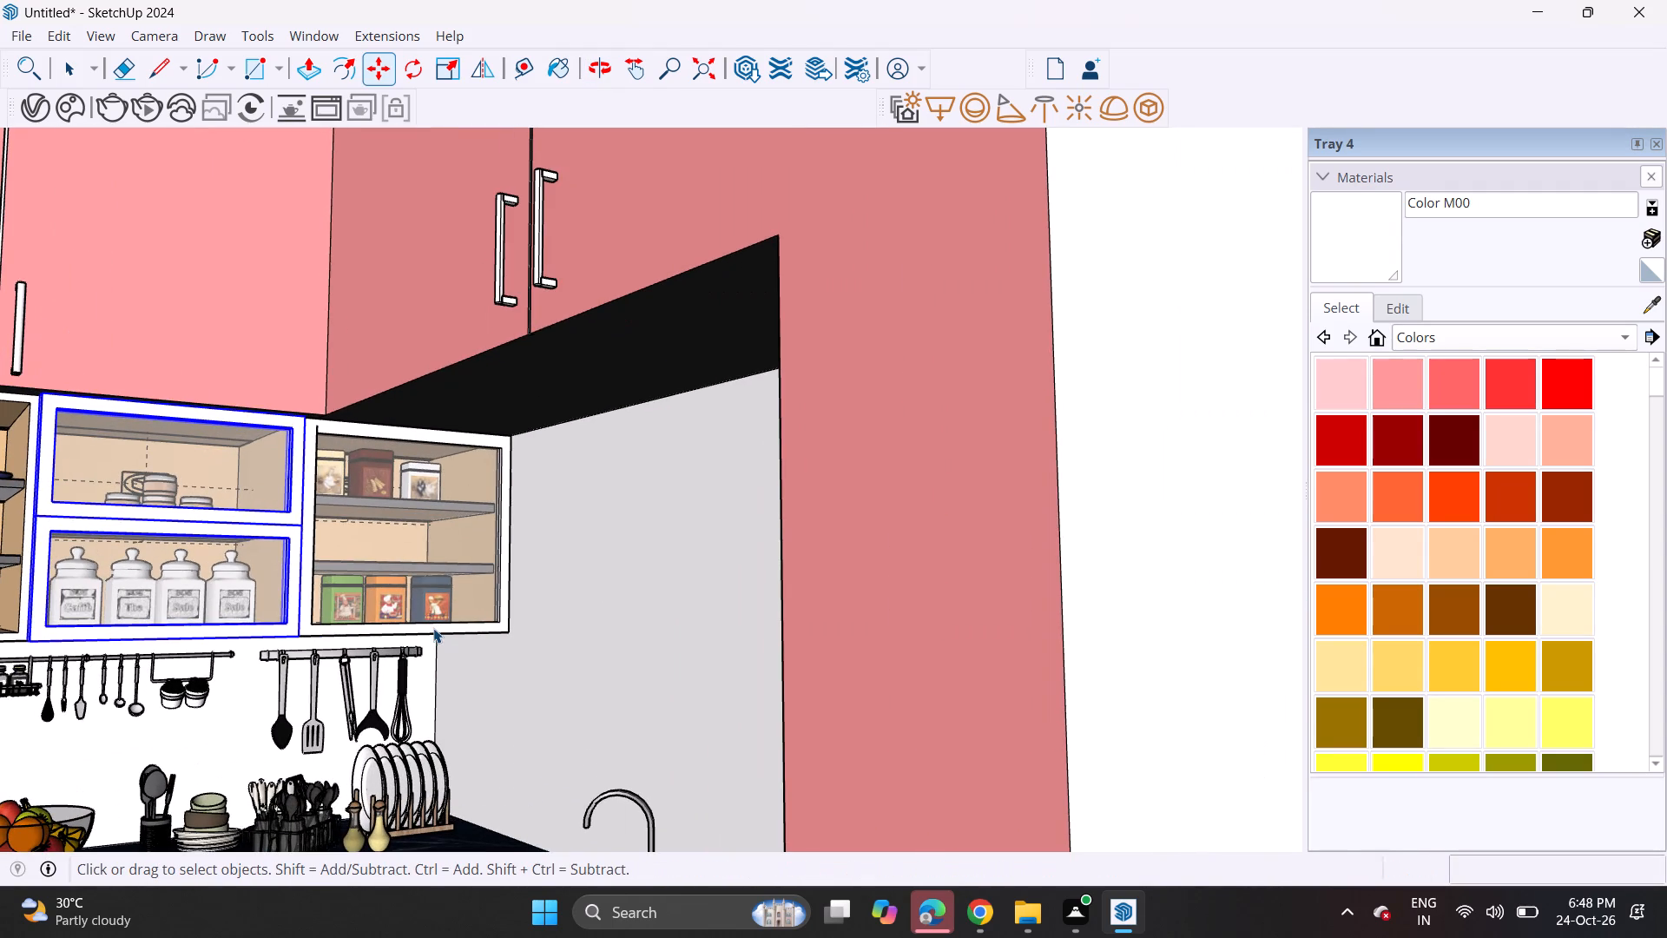
left_click(433, 630)
scroll(414, 616, "down", 5)
middle_click_drag(368, 582, 584, 603, "shift")
scroll(634, 635, "up", 10)
key("m")
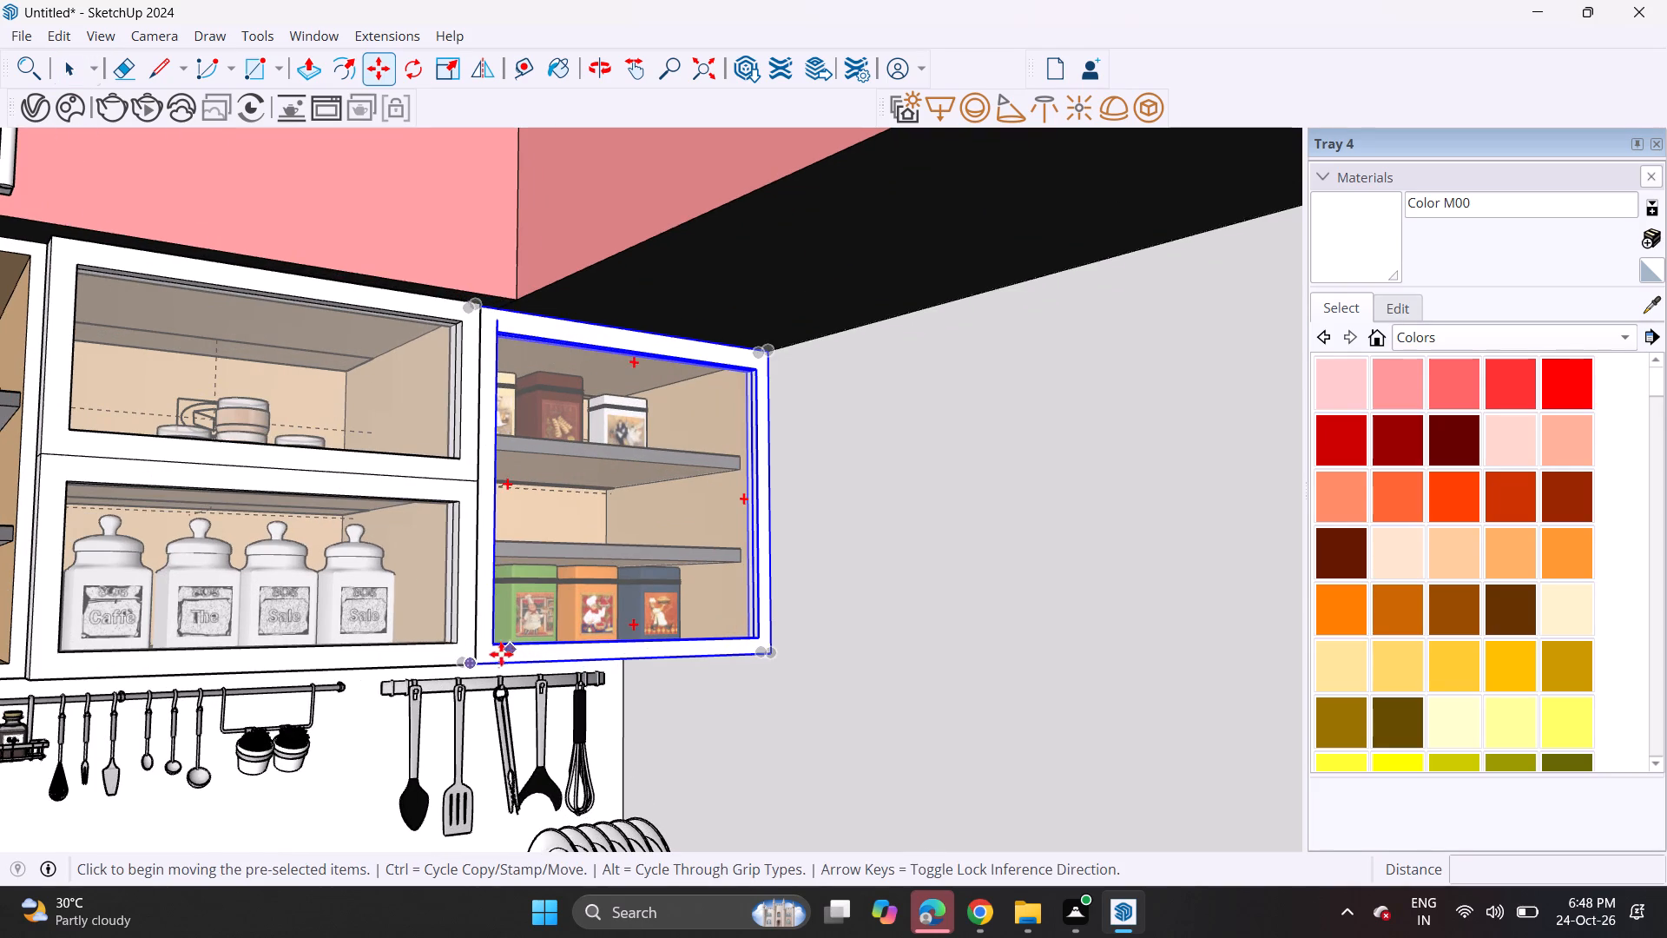
left_click(477, 672)
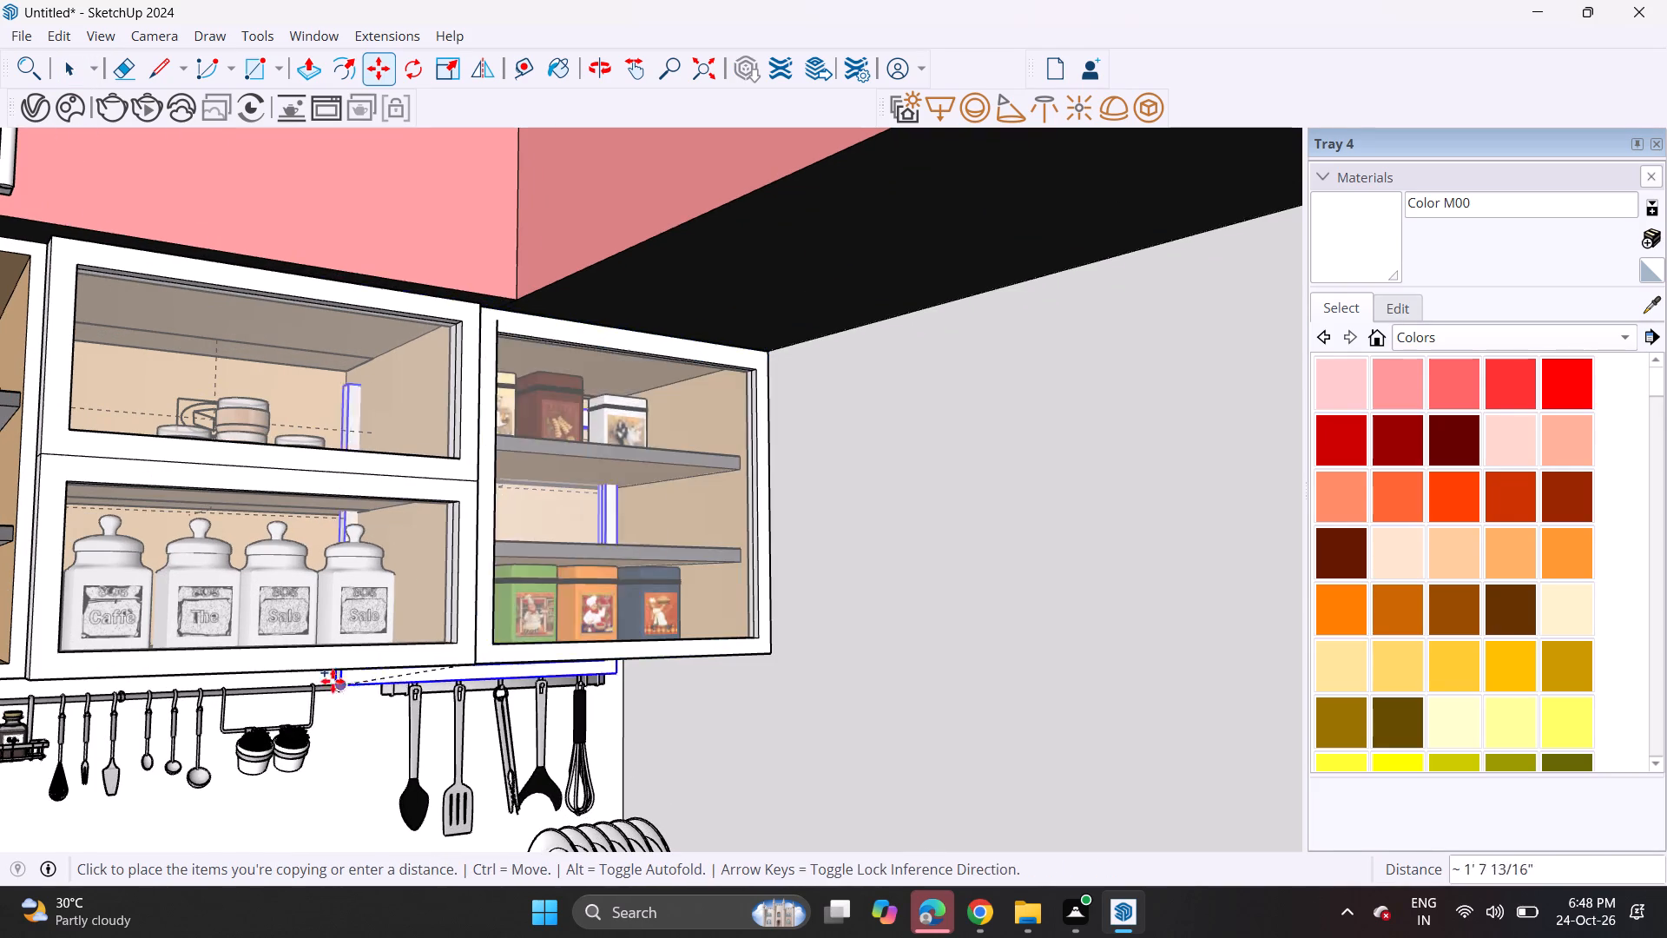
scroll(300, 670, "down", 6)
scroll(300, 670, "up", 1)
middle_click_drag(299, 669, 763, 667, "shift")
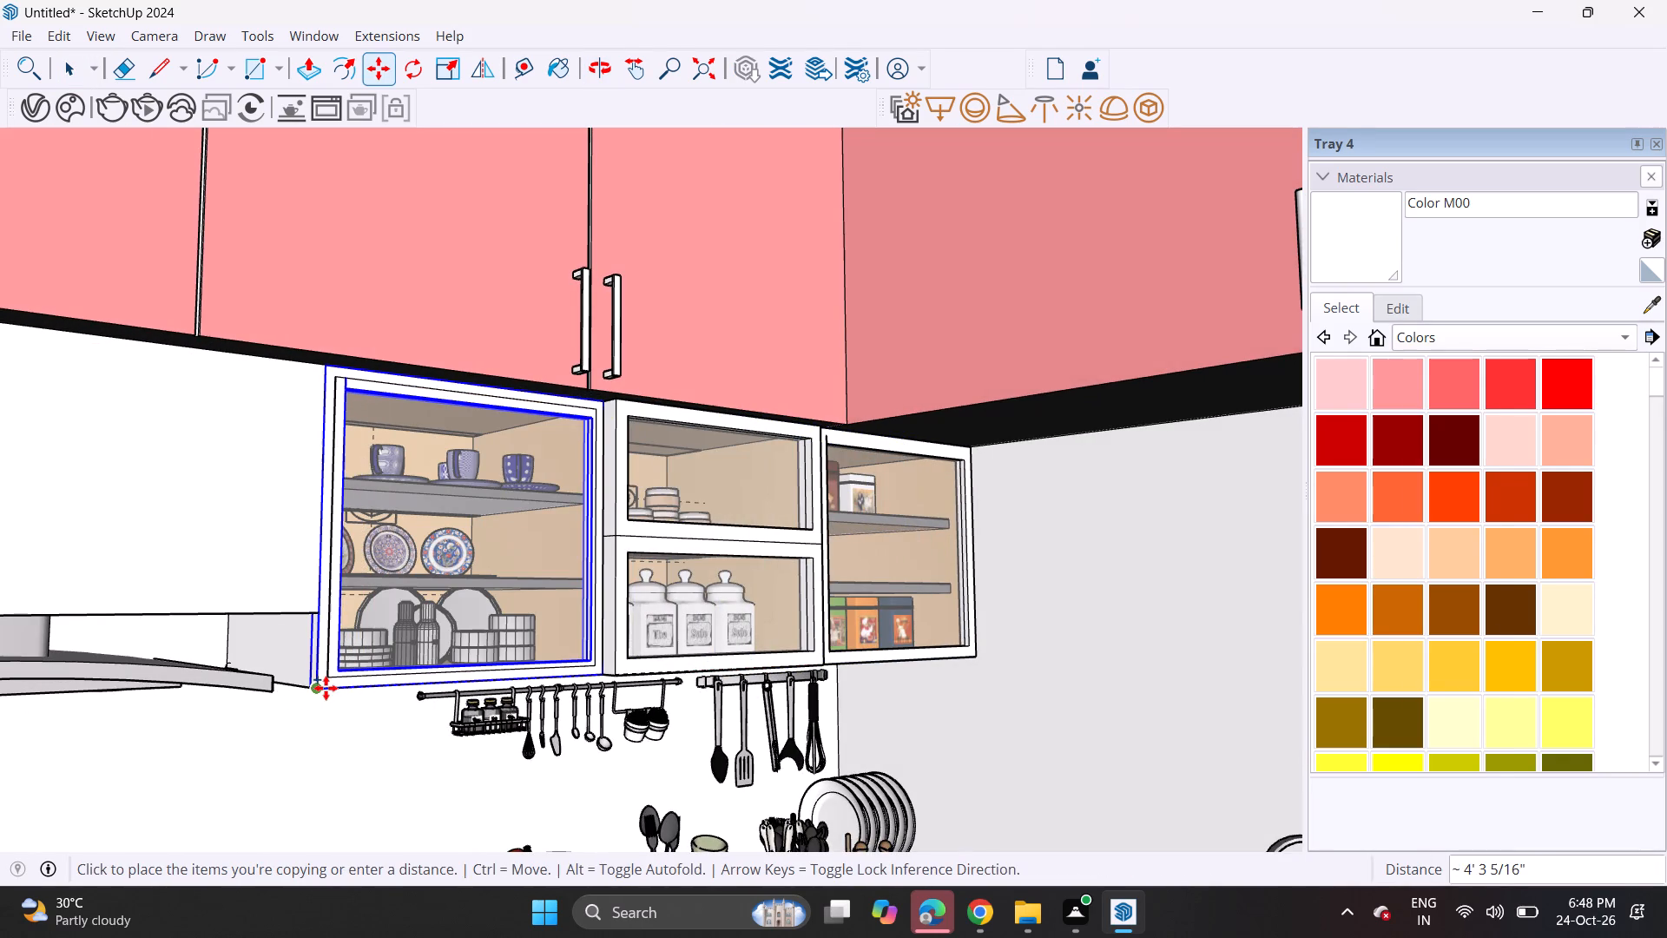
left_click(340, 703)
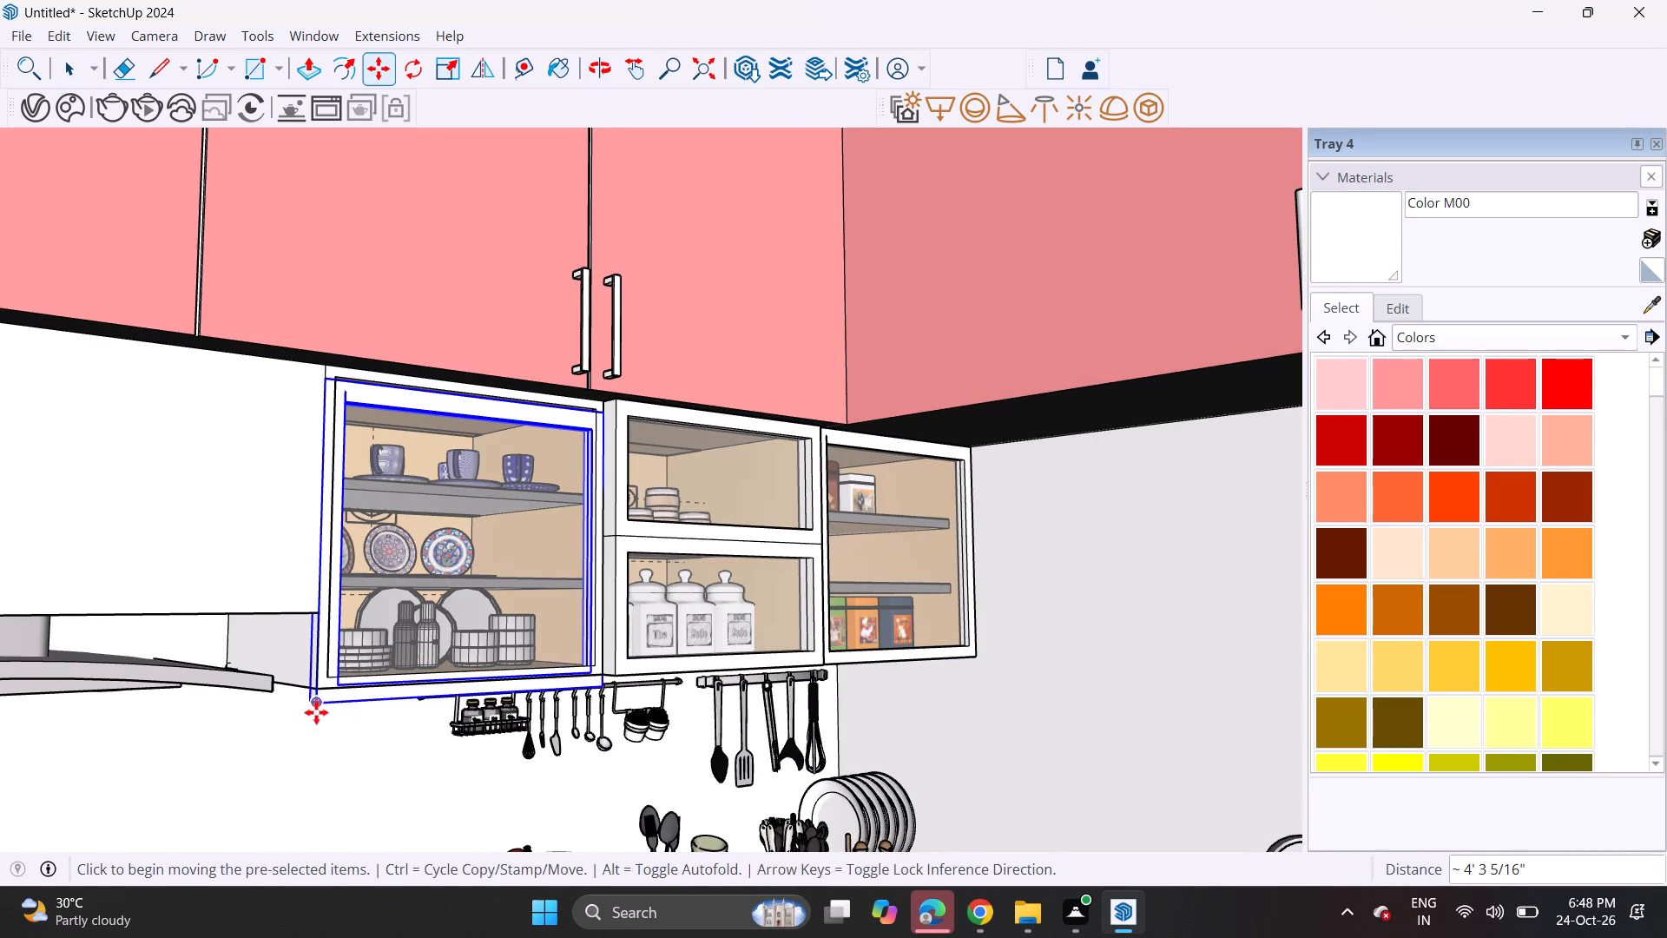
Shift the copied single-pane shutter about 1 5/8" toward the lower front corner of the cups-and-plates shelf unit.
middle_click_drag(314, 715, 372, 687)
scroll(370, 687, "up", 5)
left_click(328, 670)
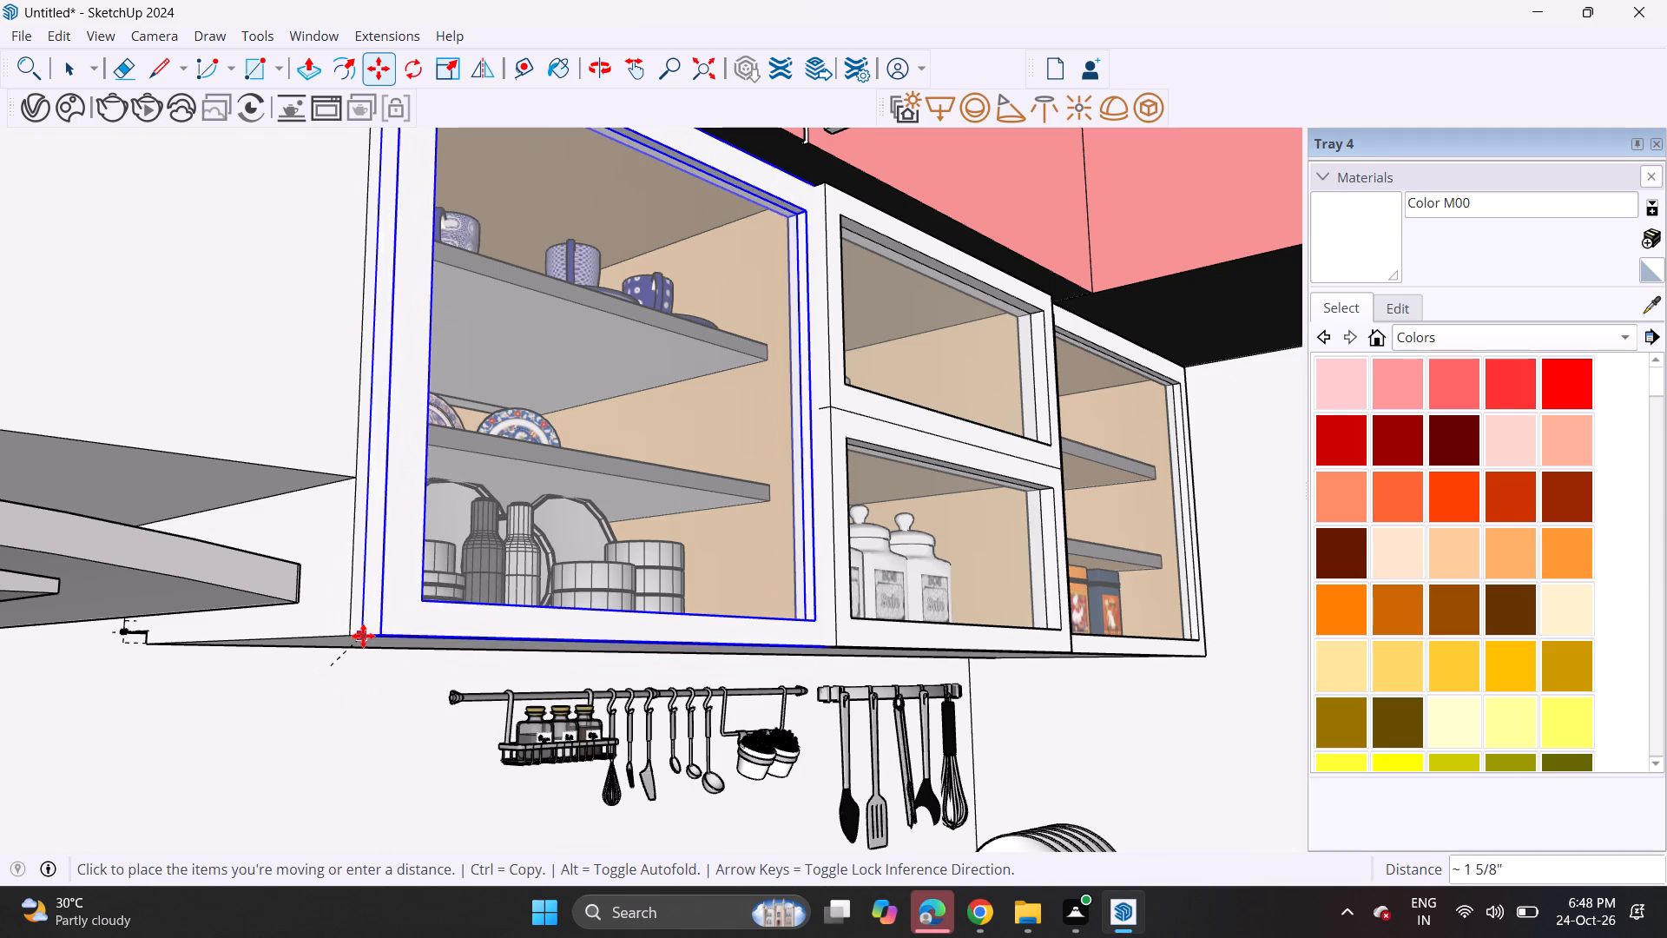
left_click(355, 634)
middle_click_drag(564, 592, 346, 616)
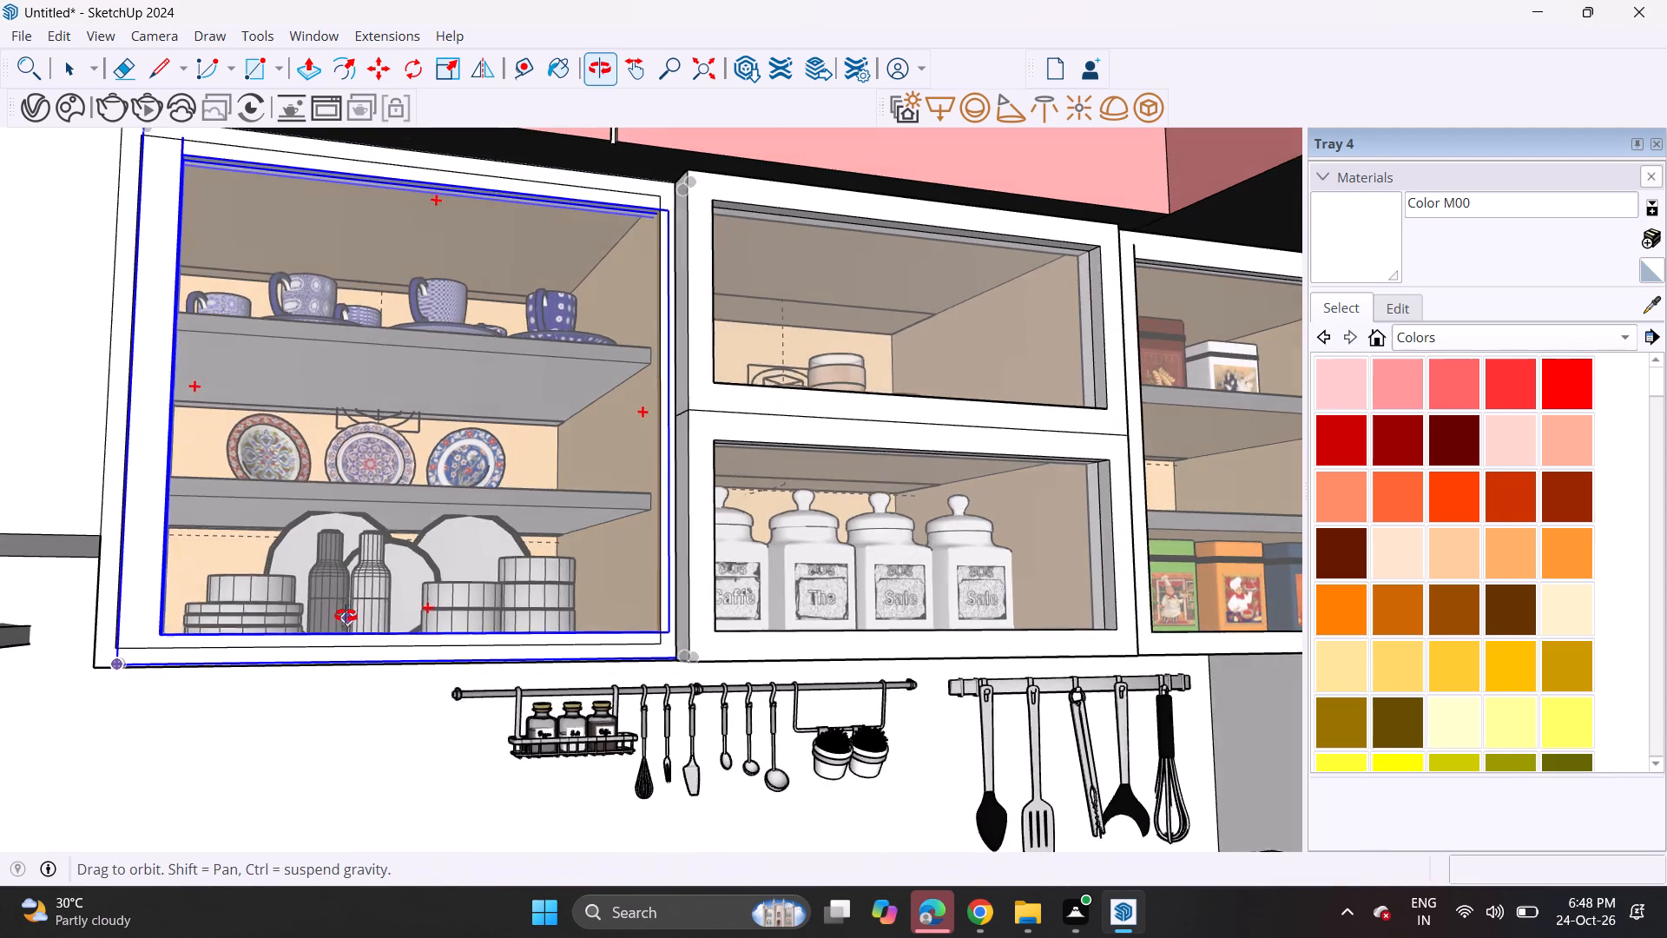
middle_click_drag(346, 616, 334, 637)
key("space")
left_click(297, 755)
scroll(294, 740, "down", 3)
scroll(294, 740, "up", 1)
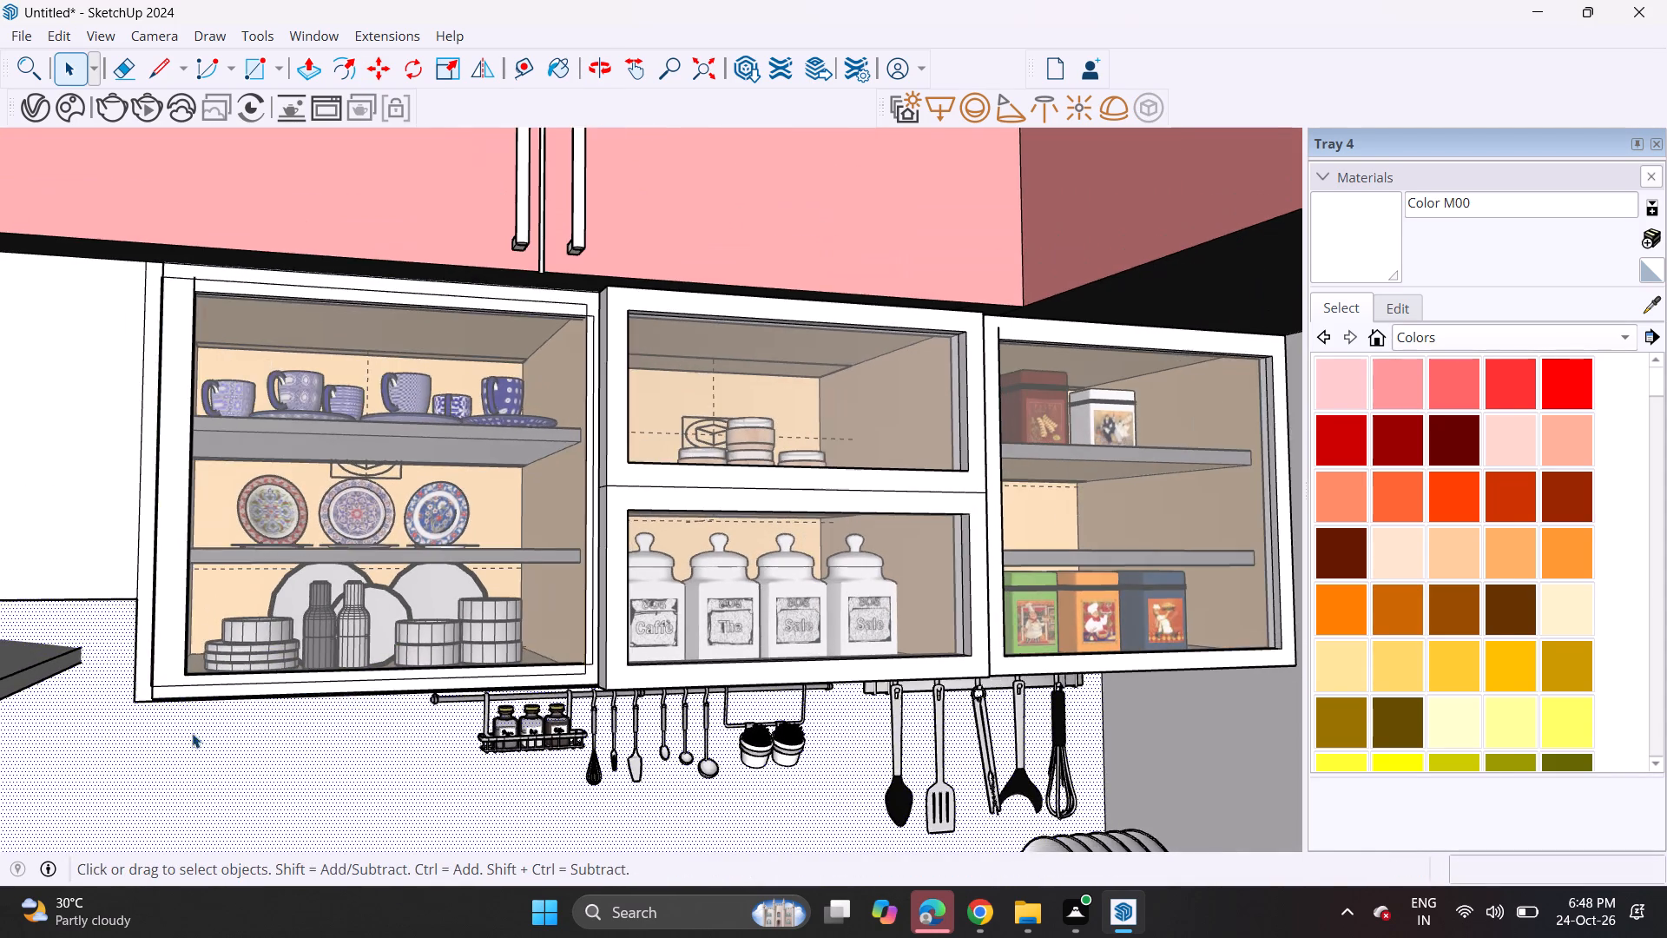
Move the copied shutter about 1 1/2" so its lower corner meets the lower front corner of the cups-and-plates shelf unit beside the hood.
middle_click_drag(192, 733, 495, 720)
middle_click_drag(489, 720, 415, 657)
scroll(332, 603, "up", 2)
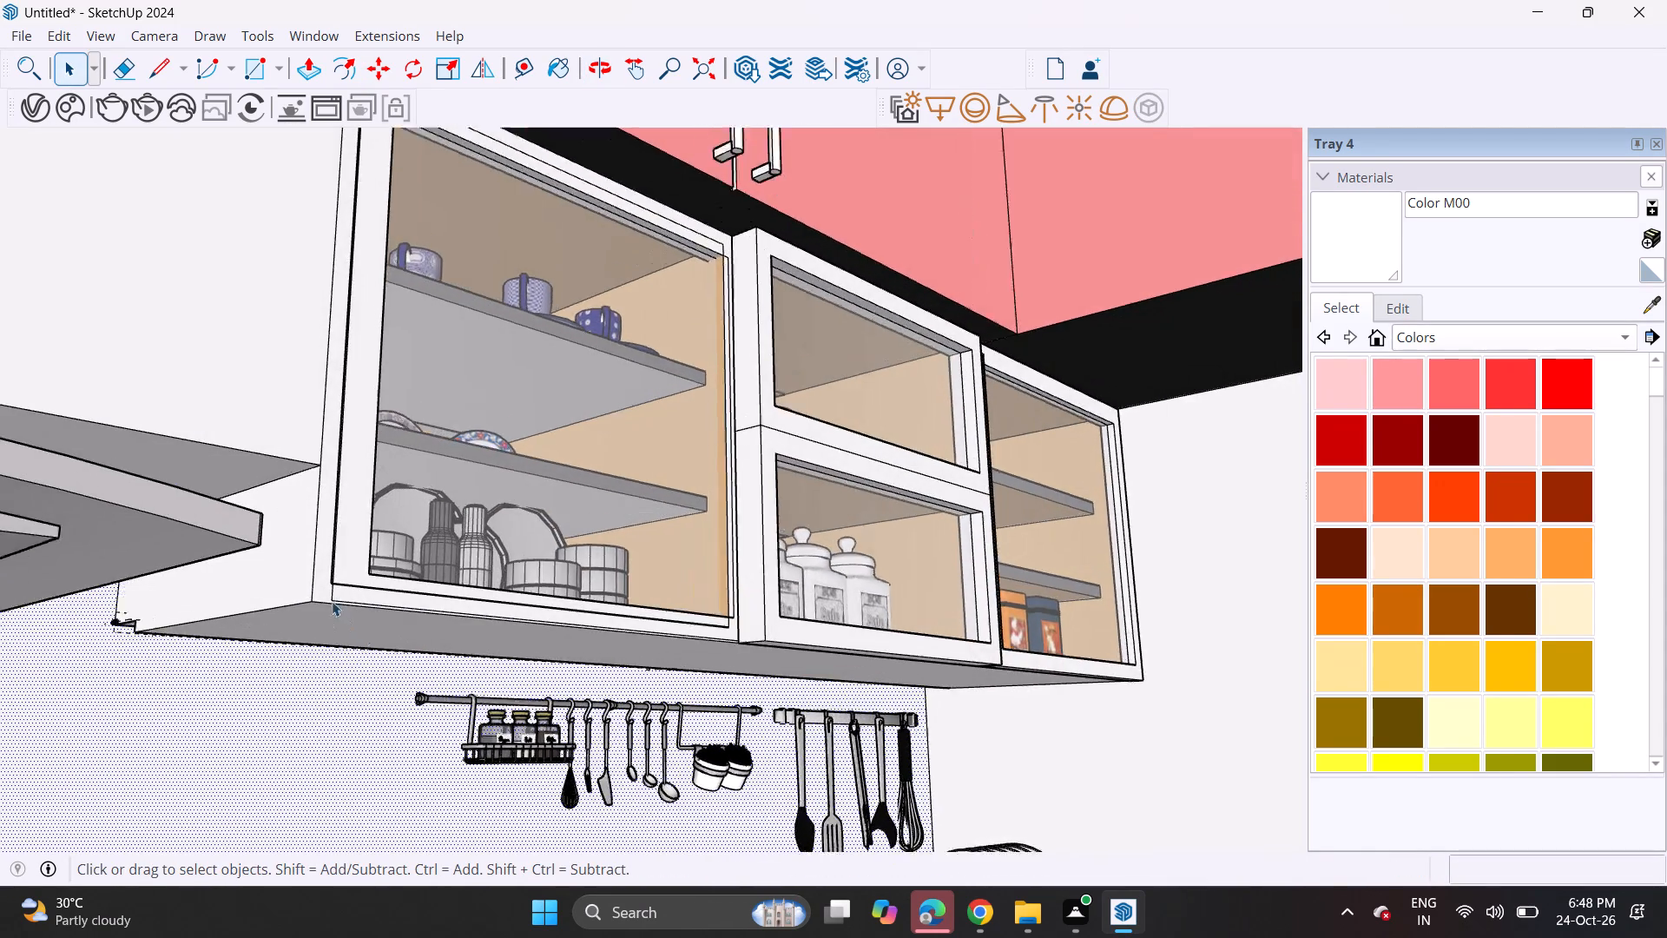
scroll(332, 601, "up", 8)
left_click(367, 546)
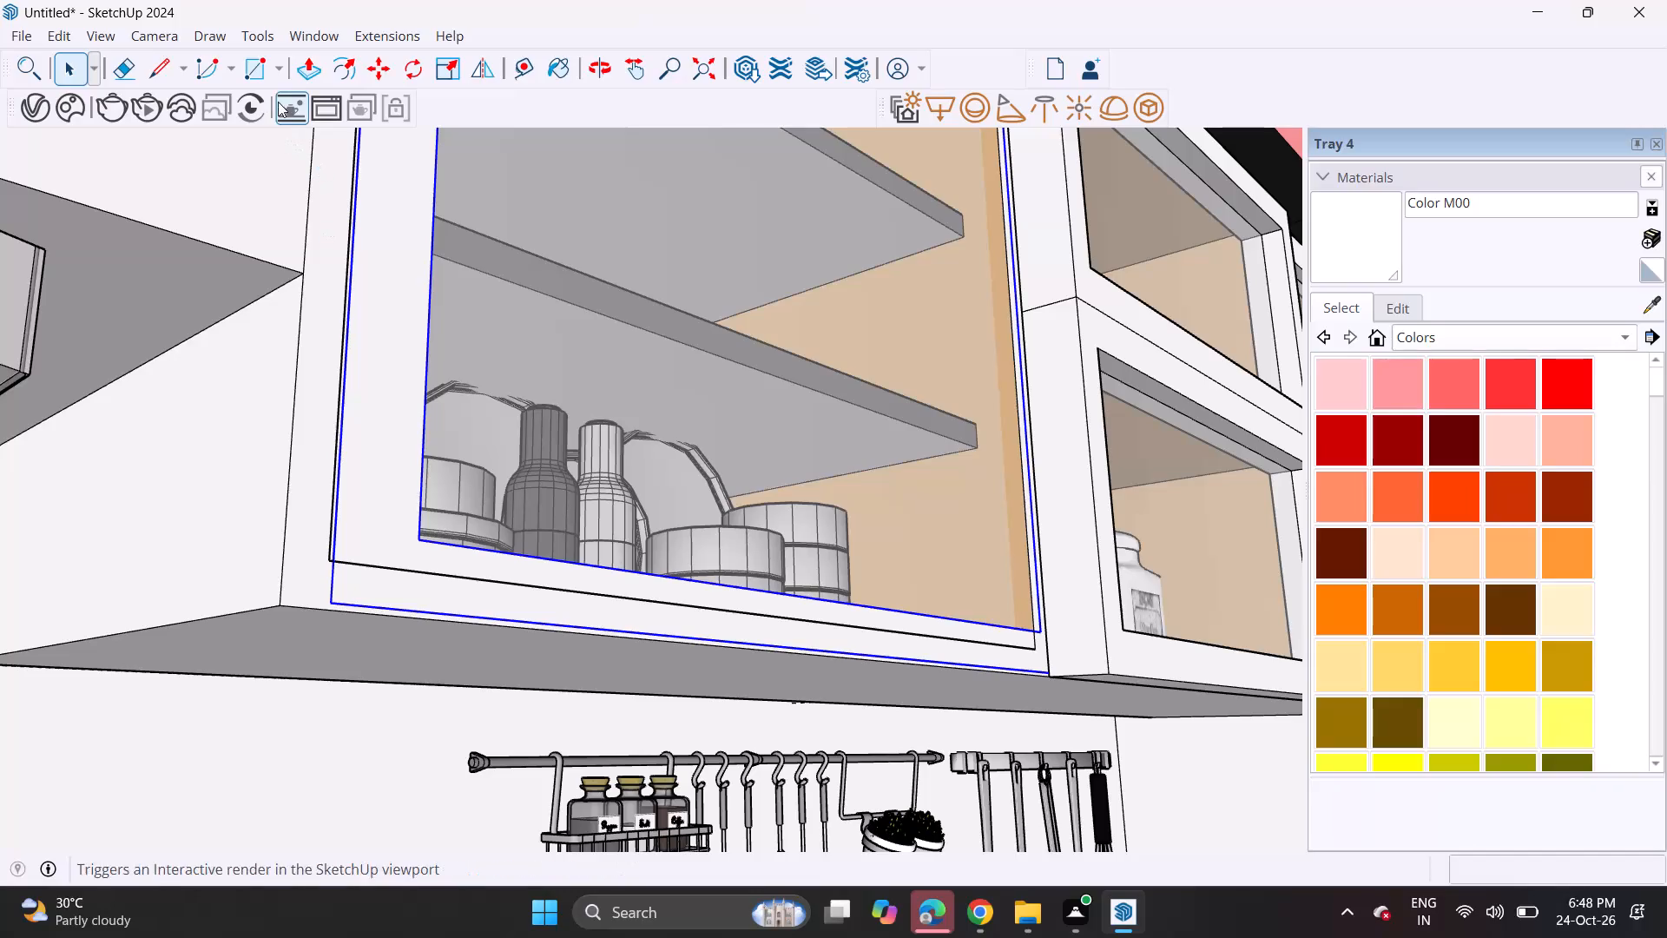
left_click(303, 475)
left_click(370, 432)
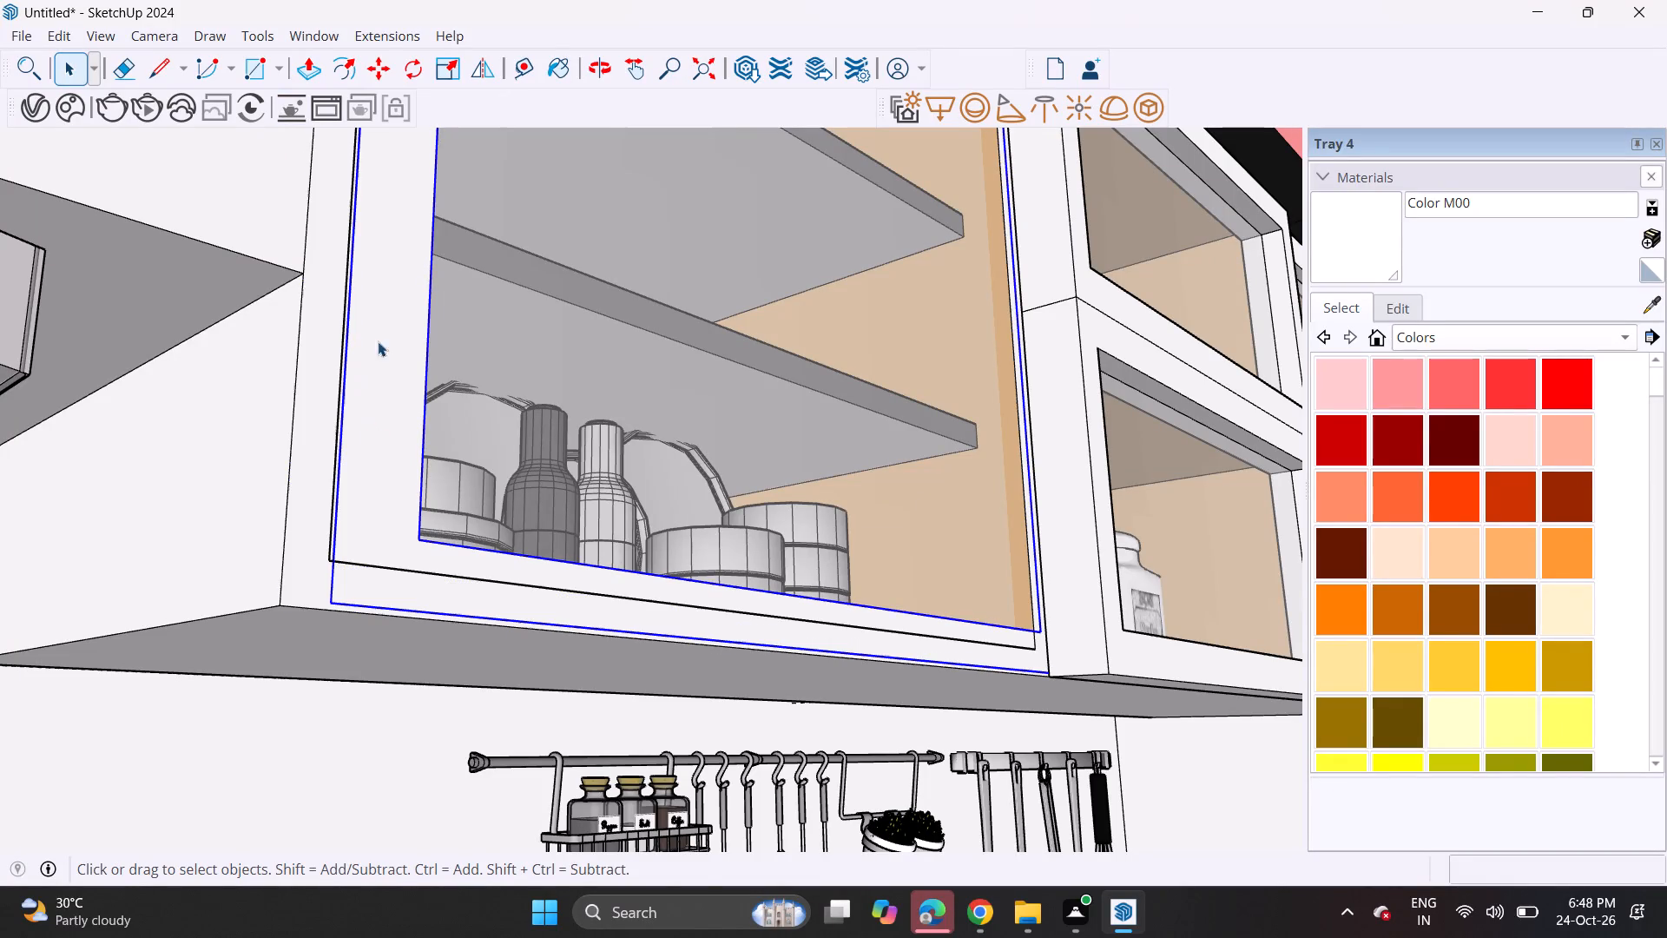
left_click(392, 59)
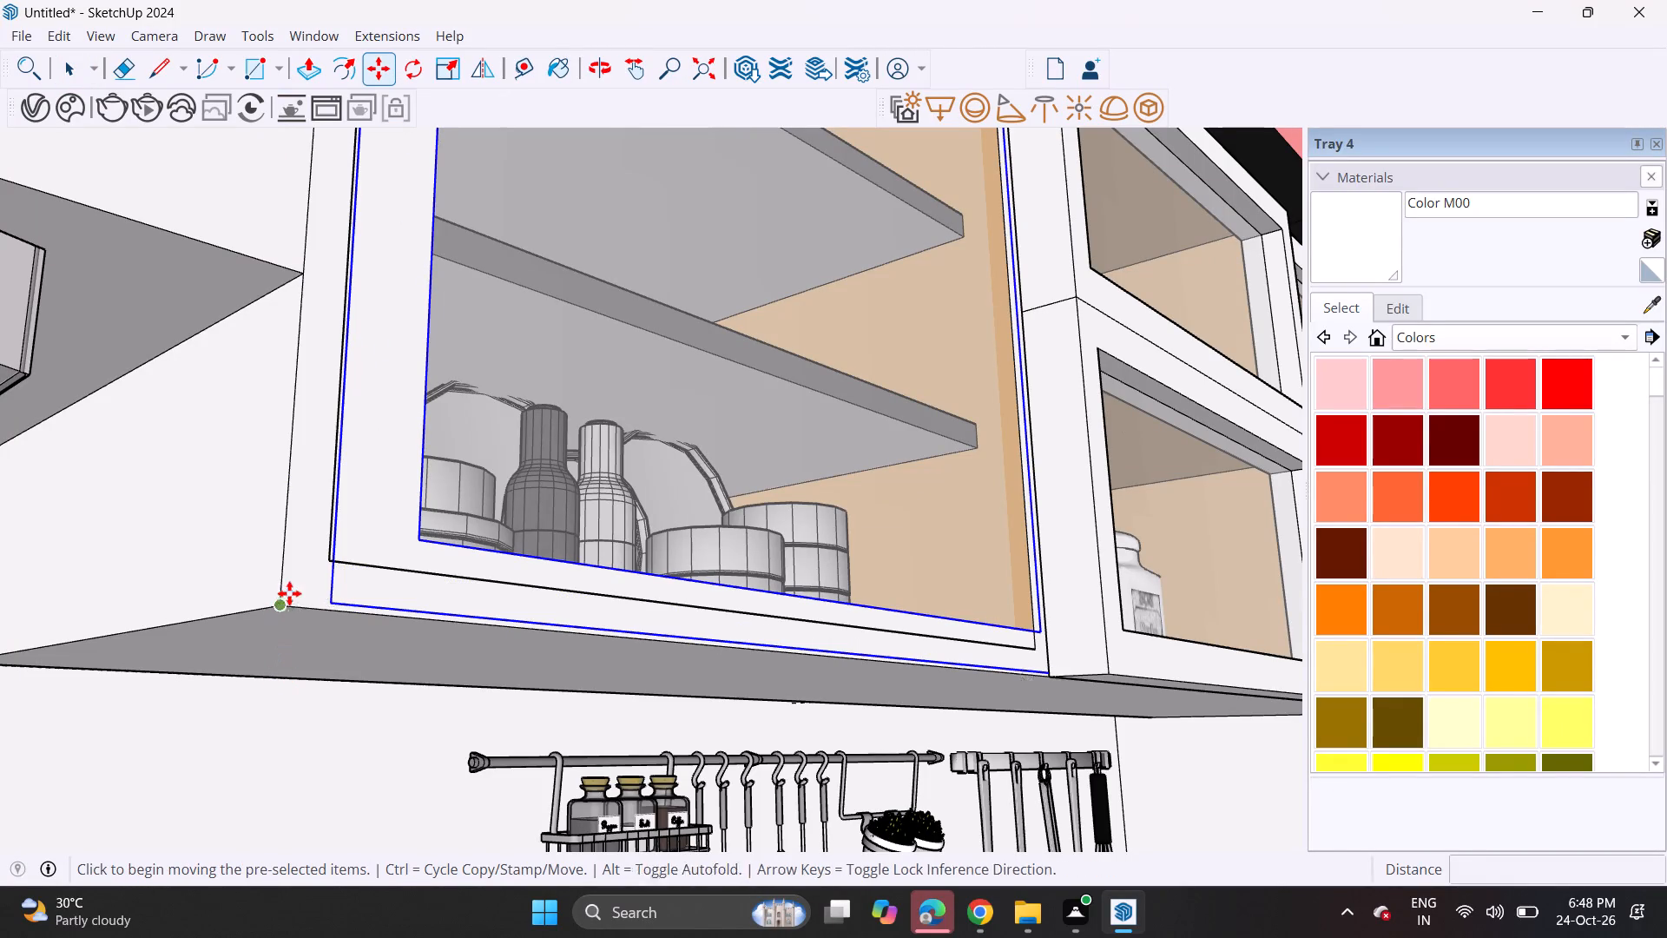
left_click(293, 611)
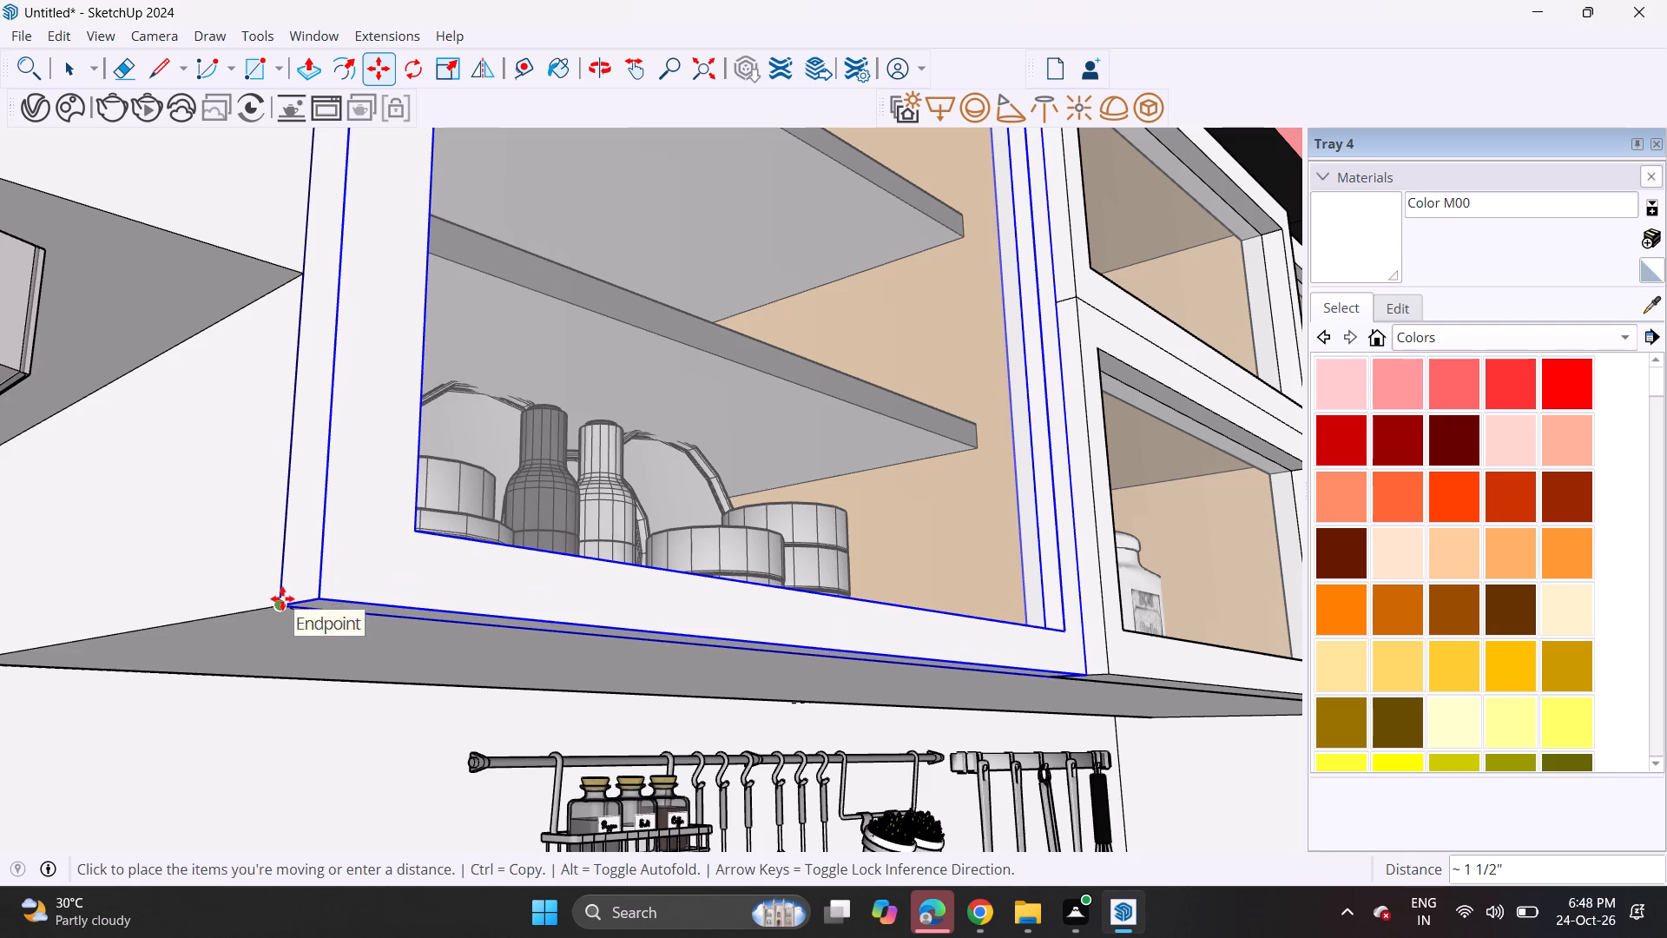
left_click(282, 598)
Copy the single-pane shutter about 6' 4 1/16" across the hood onto the shelf unit holding the flour, sugar and coffee jars.
scroll(411, 587, "down", 4)
middle_click_drag(621, 586, 456, 611)
scroll(410, 601, "down", 9)
scroll(410, 601, "up", 1)
scroll(410, 601, "down", 3)
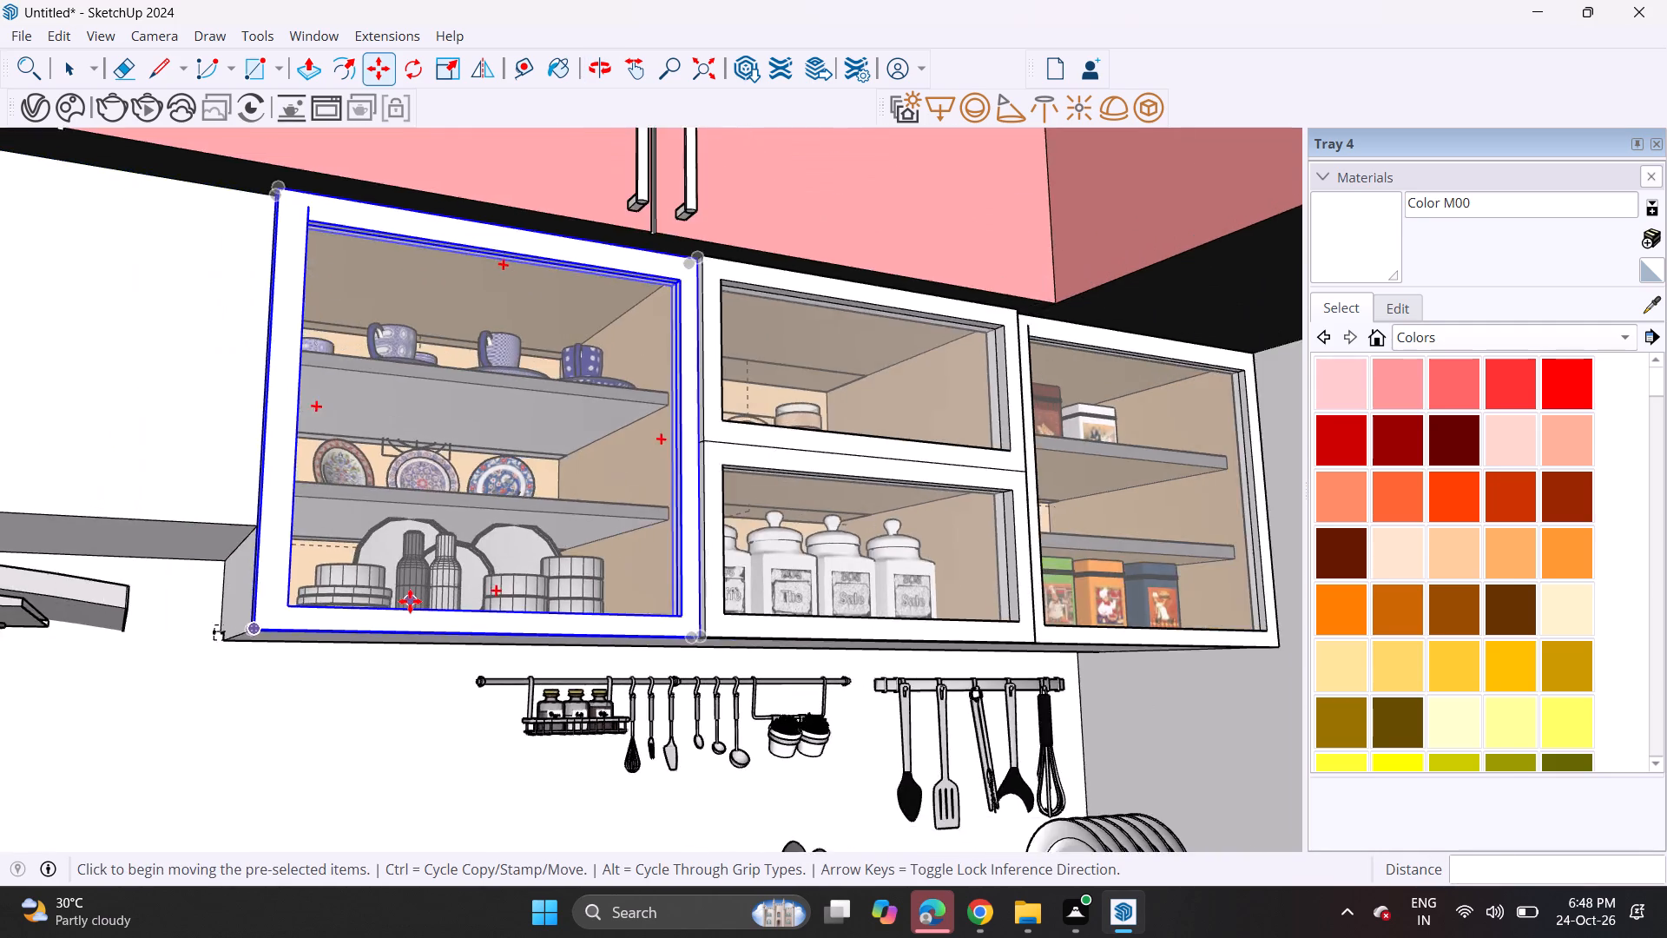
scroll(410, 601, "down", 6)
scroll(410, 601, "up", 1)
scroll(410, 601, "down", 3)
middle_click_drag(570, 579, 471, 663)
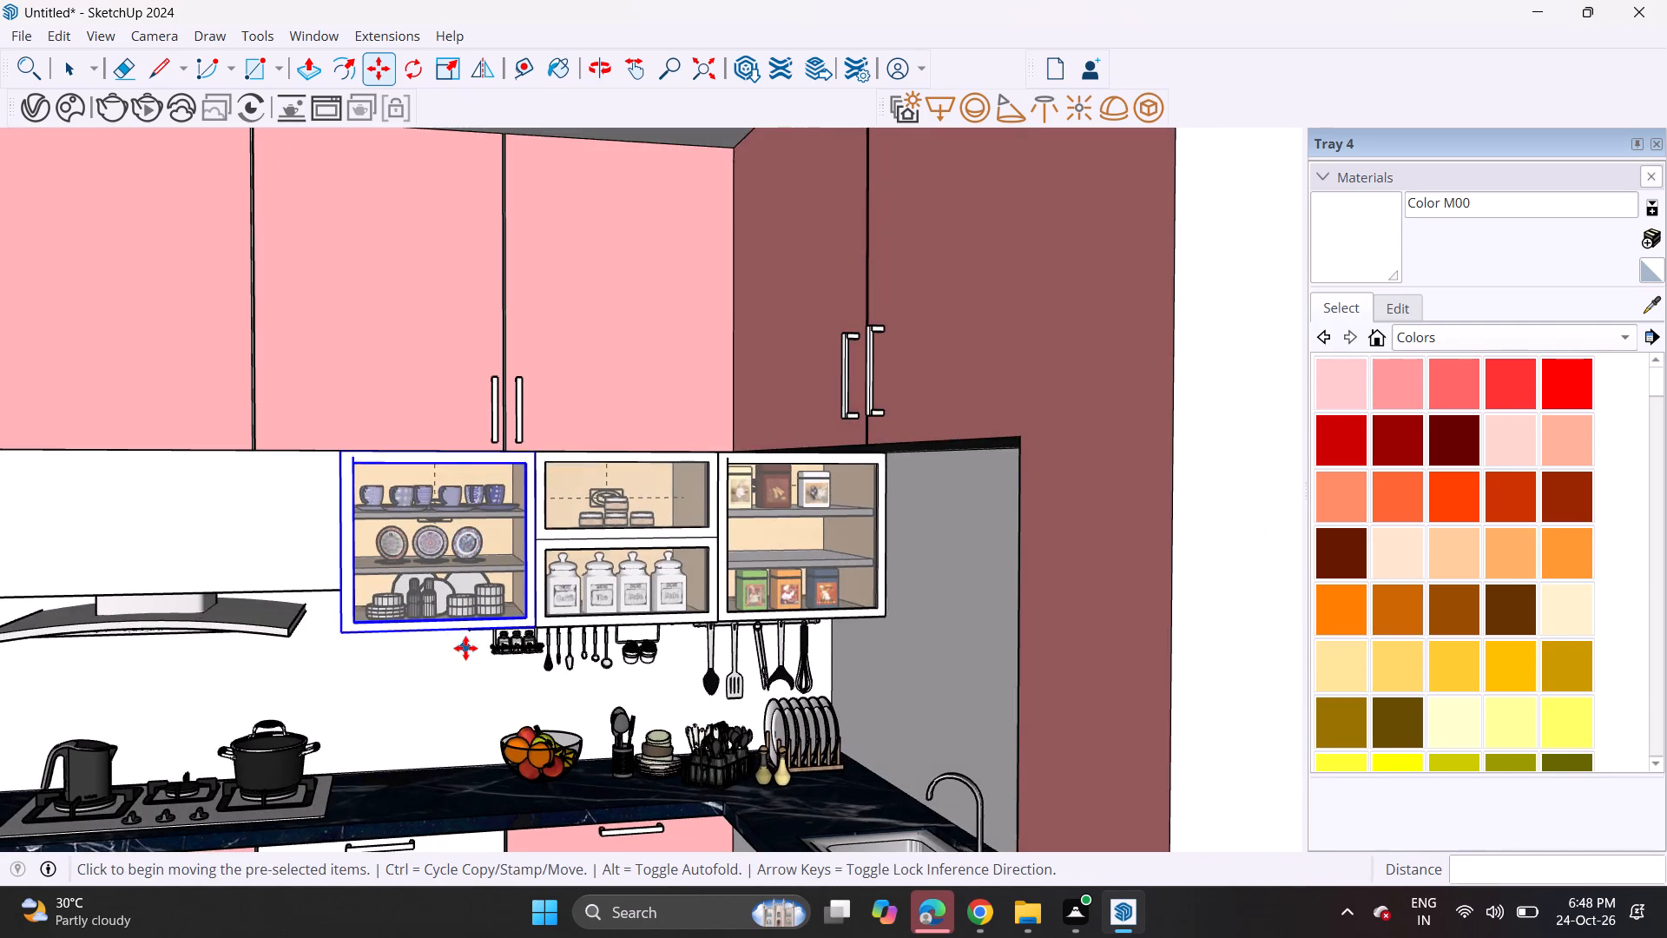
scroll(465, 648, "down", 3)
middle_click_drag(443, 638, 857, 642)
middle_click_drag(856, 642, 822, 630)
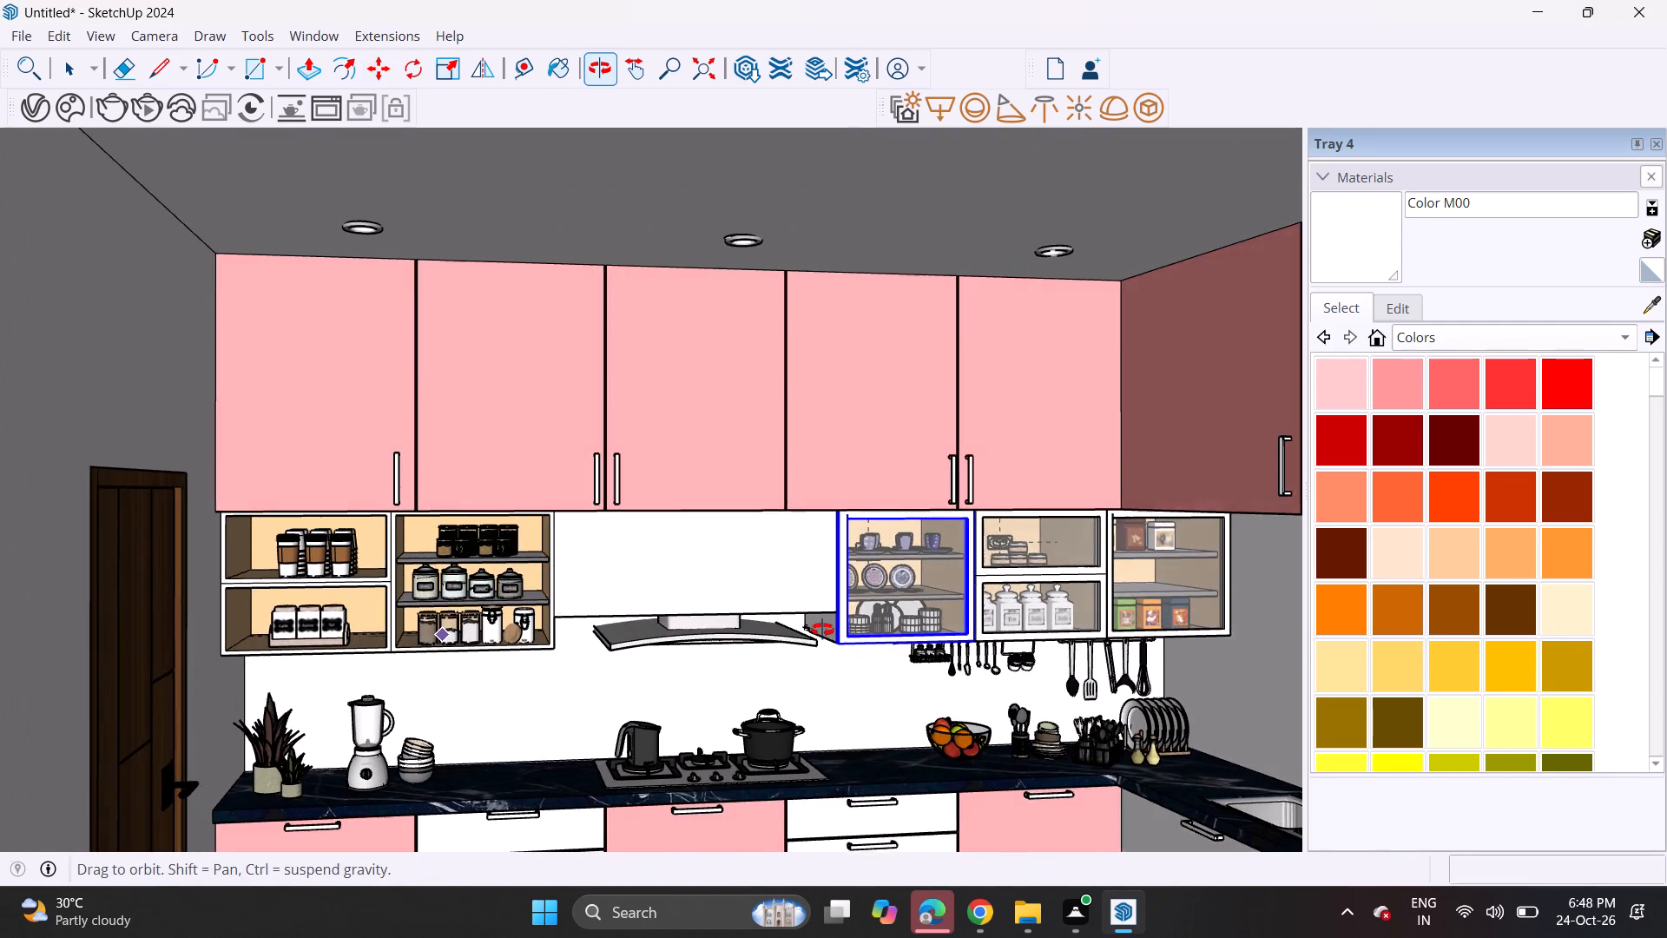
middle_click_drag(822, 630, 814, 627)
scroll(819, 618, "up", 3)
scroll(898, 598, "up", 5)
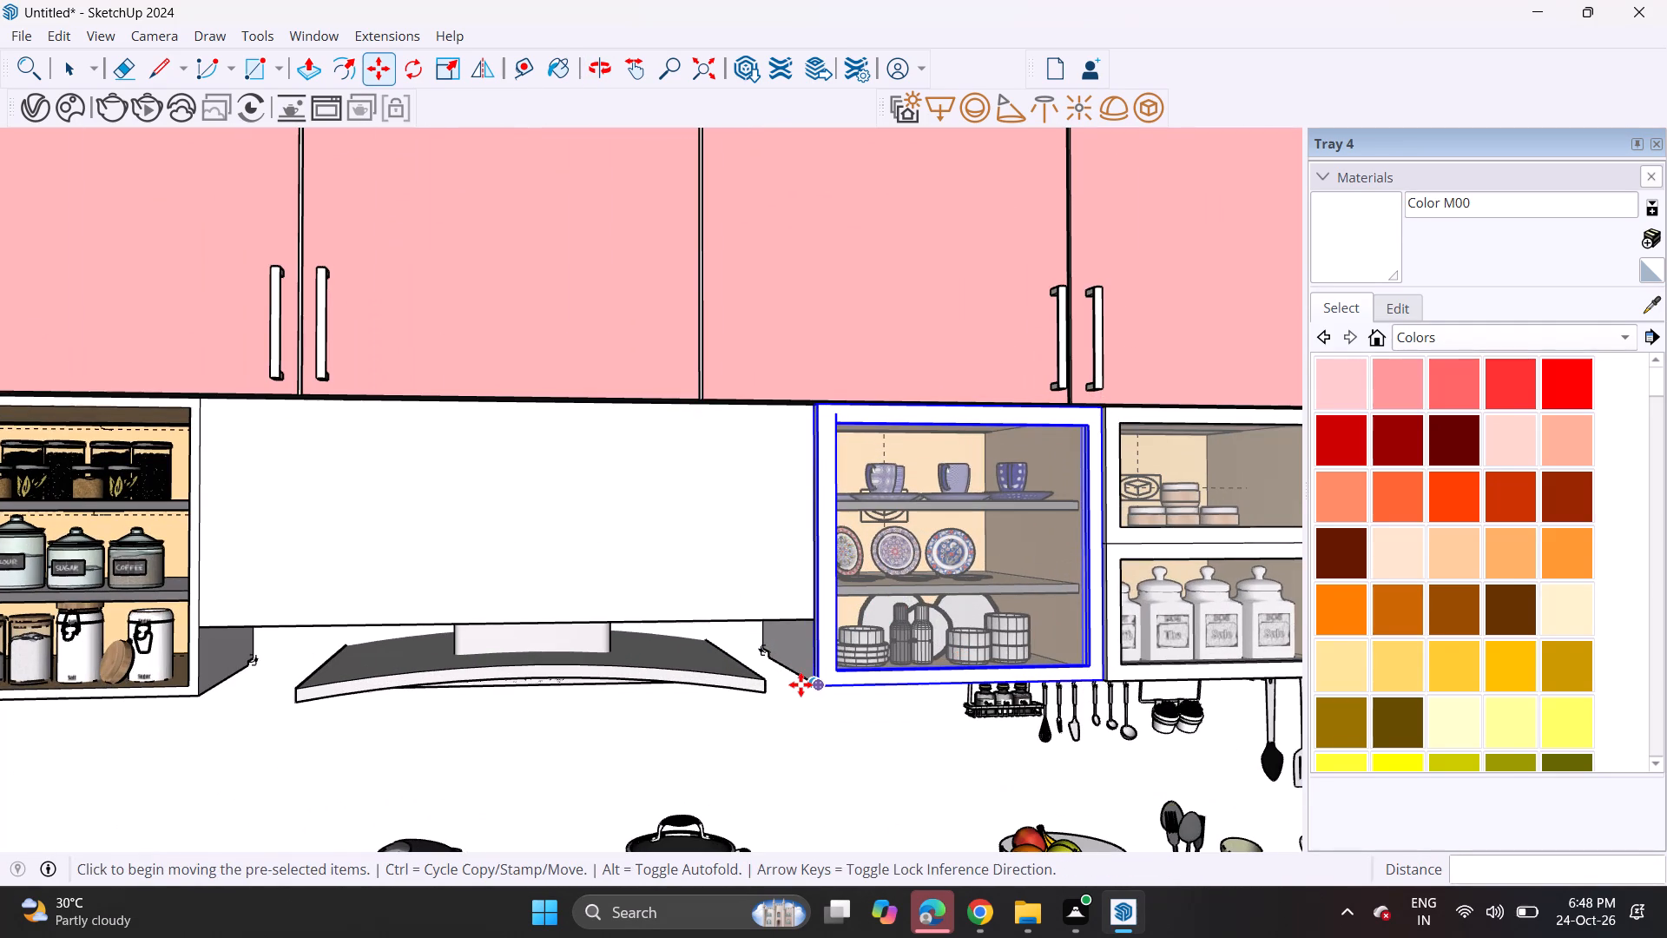
left_click(801, 686)
middle_click_drag(586, 675, 1104, 675, "shift")
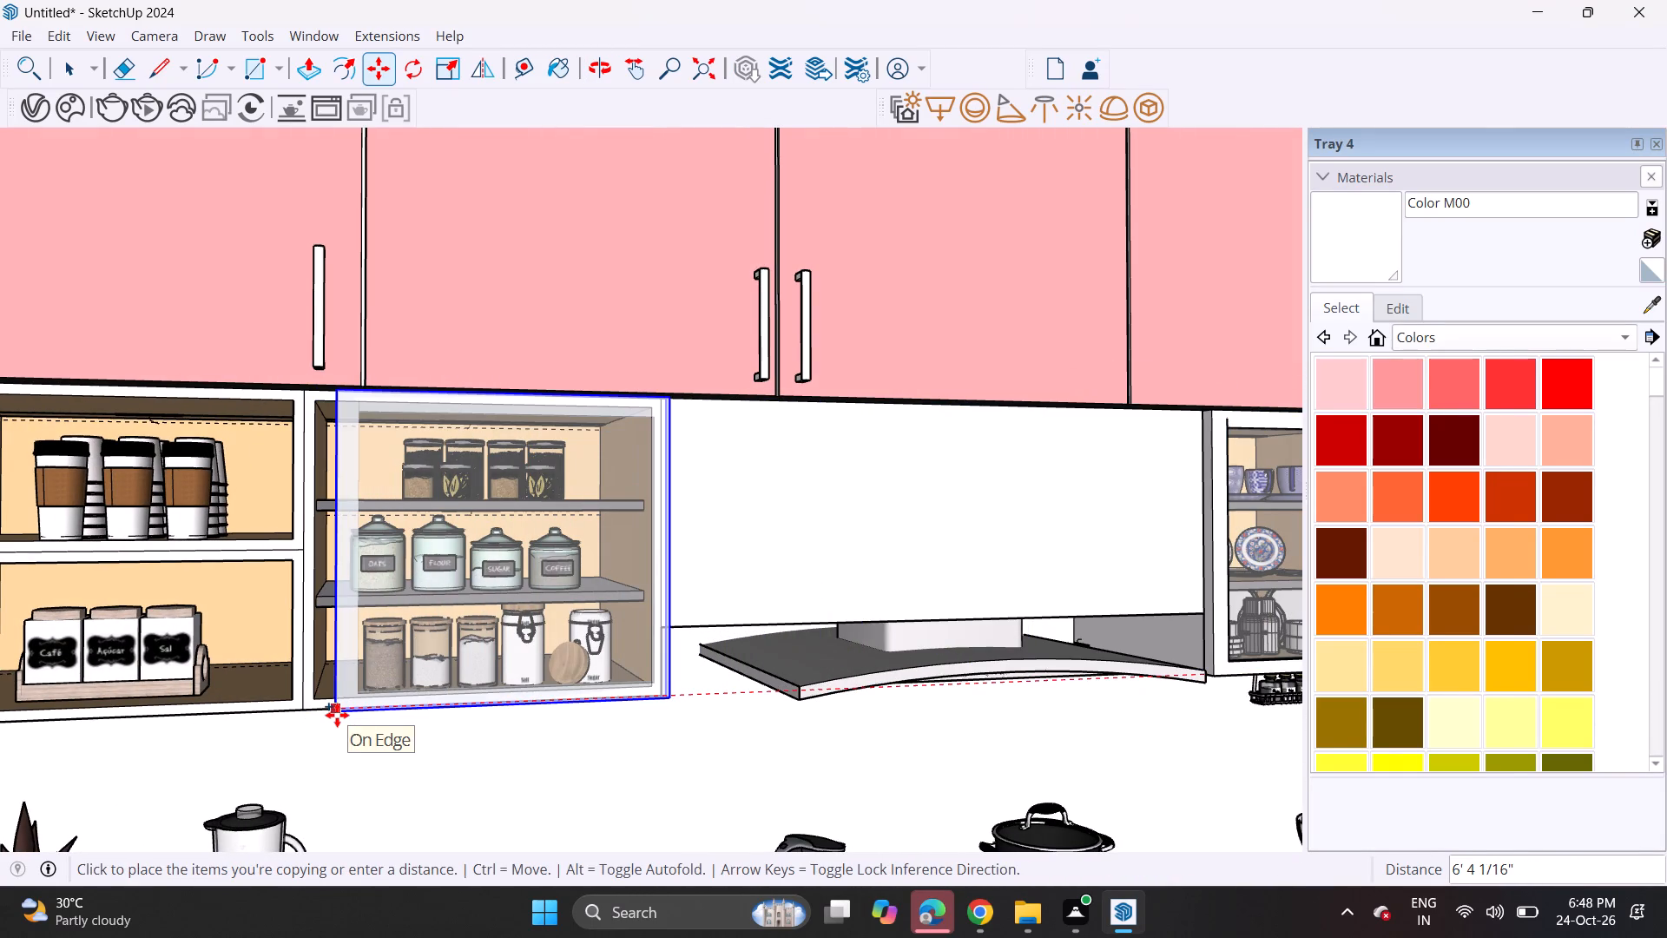
left_click(337, 715)
Widen the glass shutter on the flour, sugar and coffee jar unit to about 1.09 along red, toward the neighbouring takeaway-cup unit.
middle_click_drag(346, 718, 428, 677)
scroll(351, 725, "up", 3)
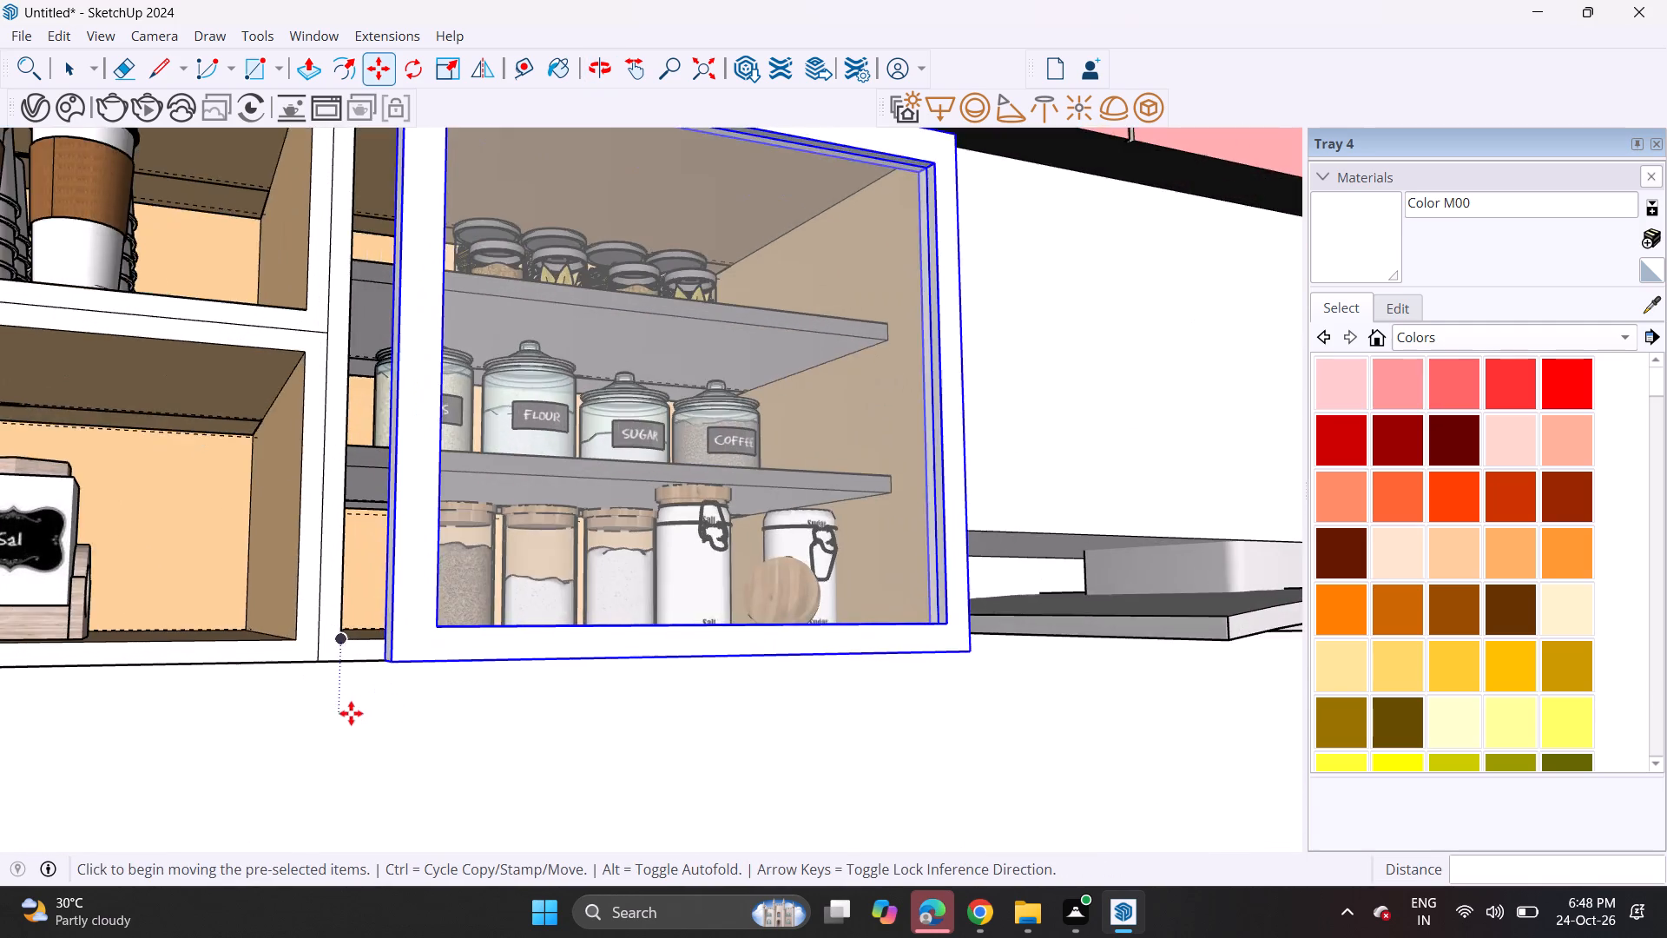
scroll(351, 713, "up", 3)
scroll(413, 696, "down", 2)
scroll(413, 696, "up", 3)
scroll(477, 547, "down", 5)
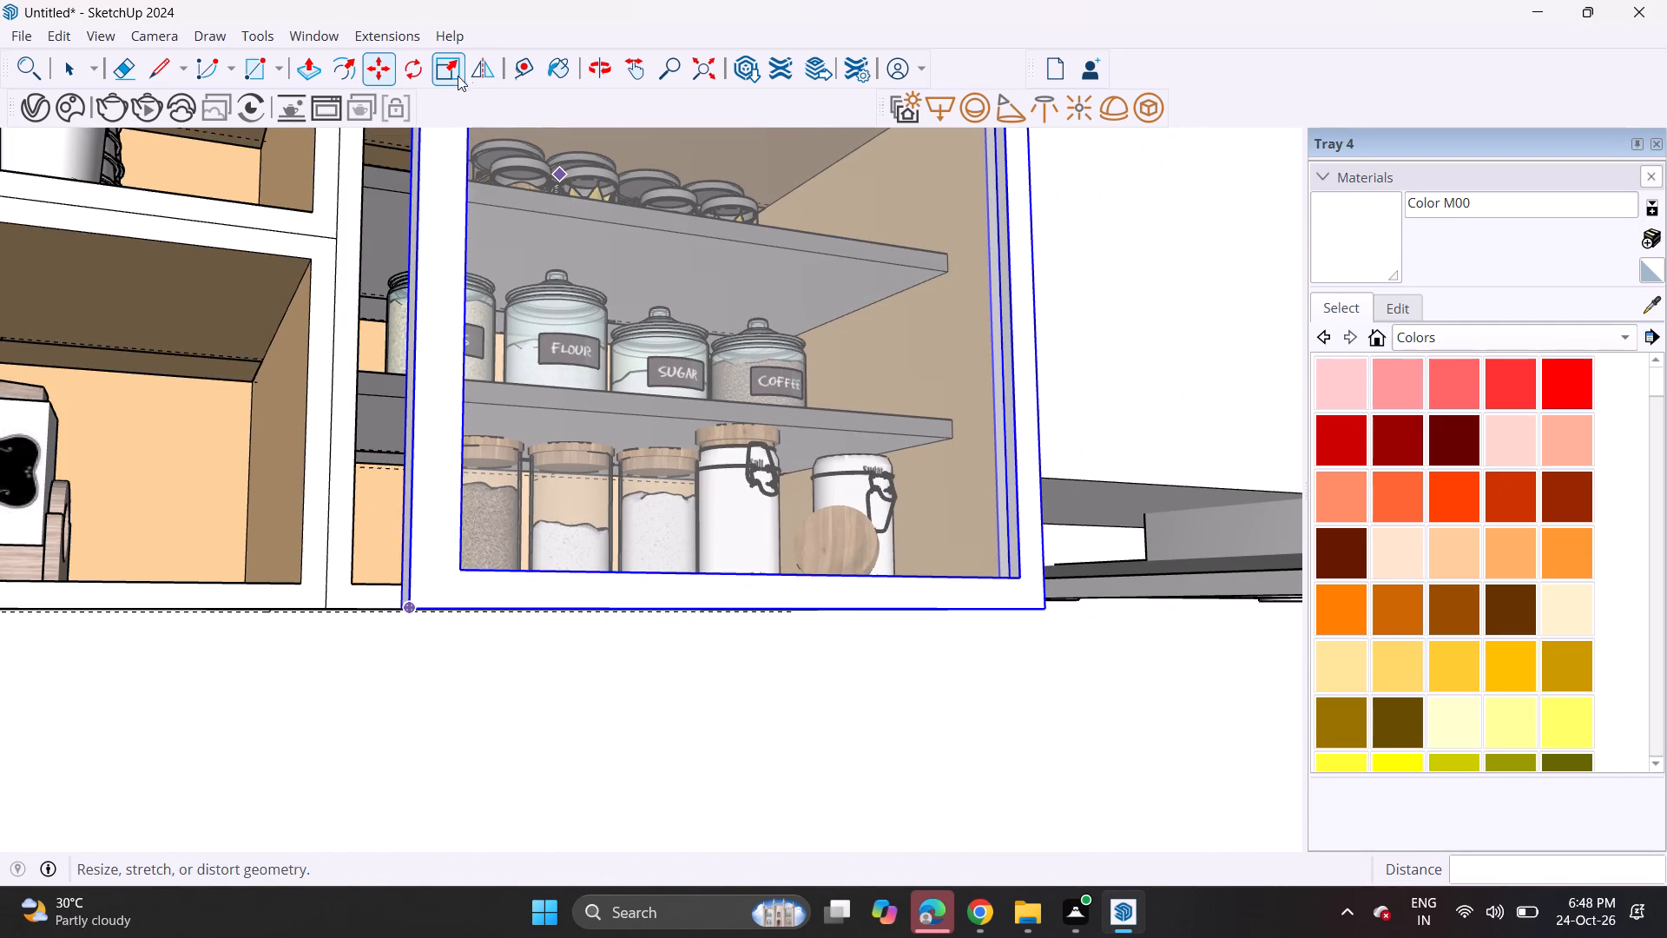
left_click(450, 78)
middle_click_drag(438, 184, 588, 384)
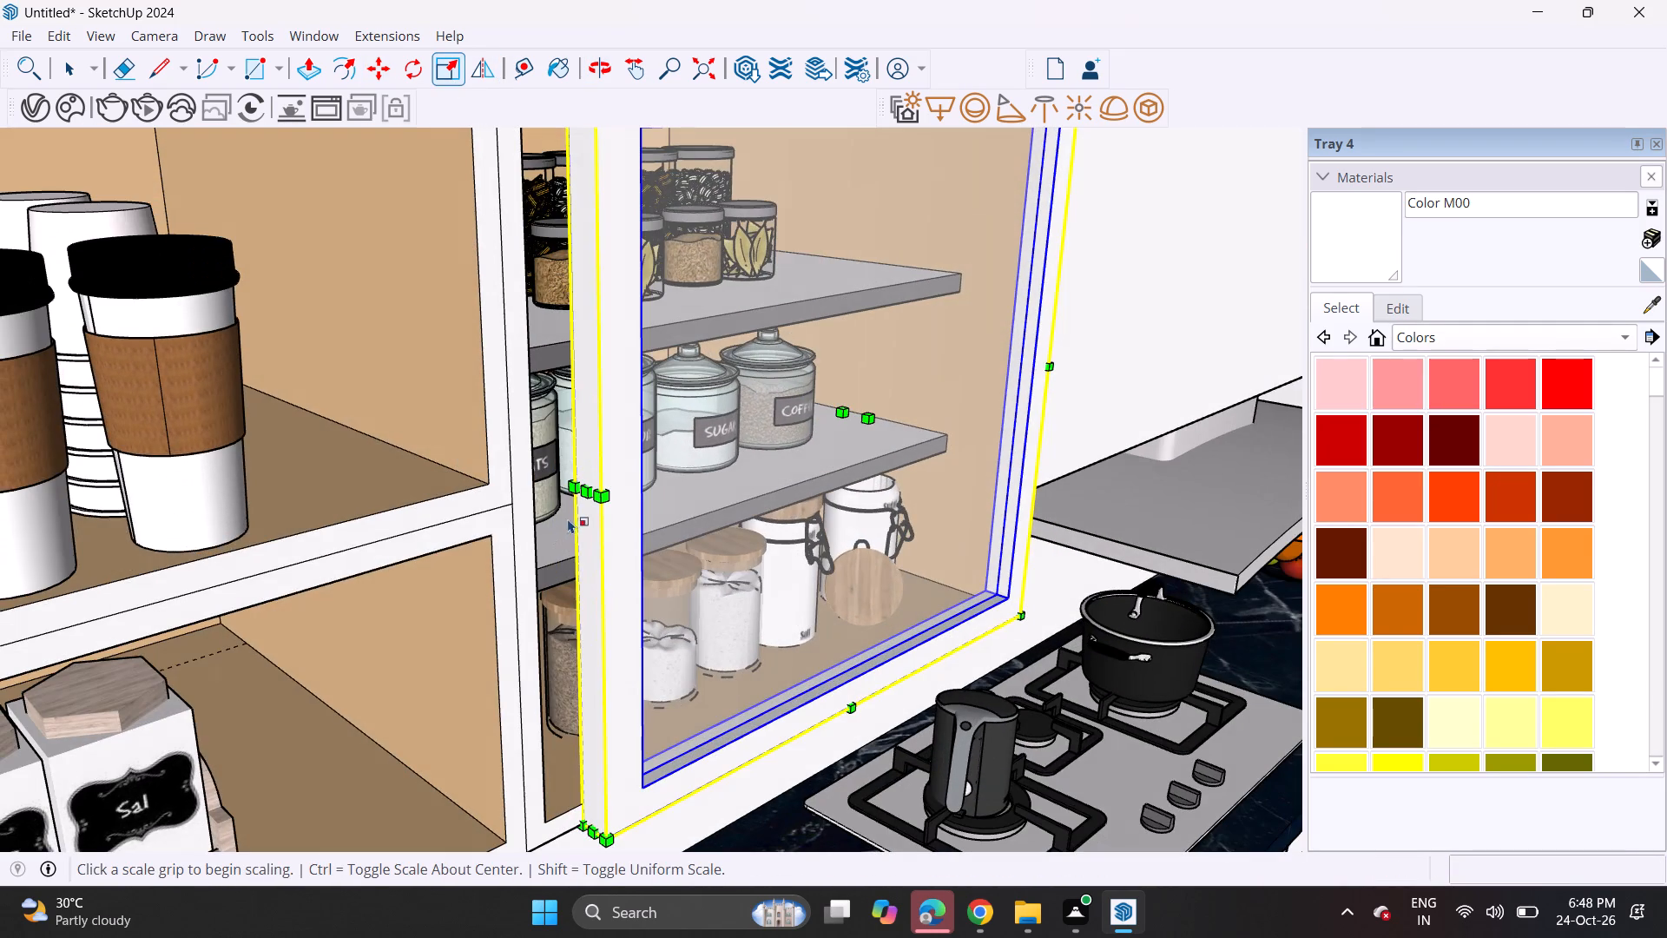
left_click(584, 496)
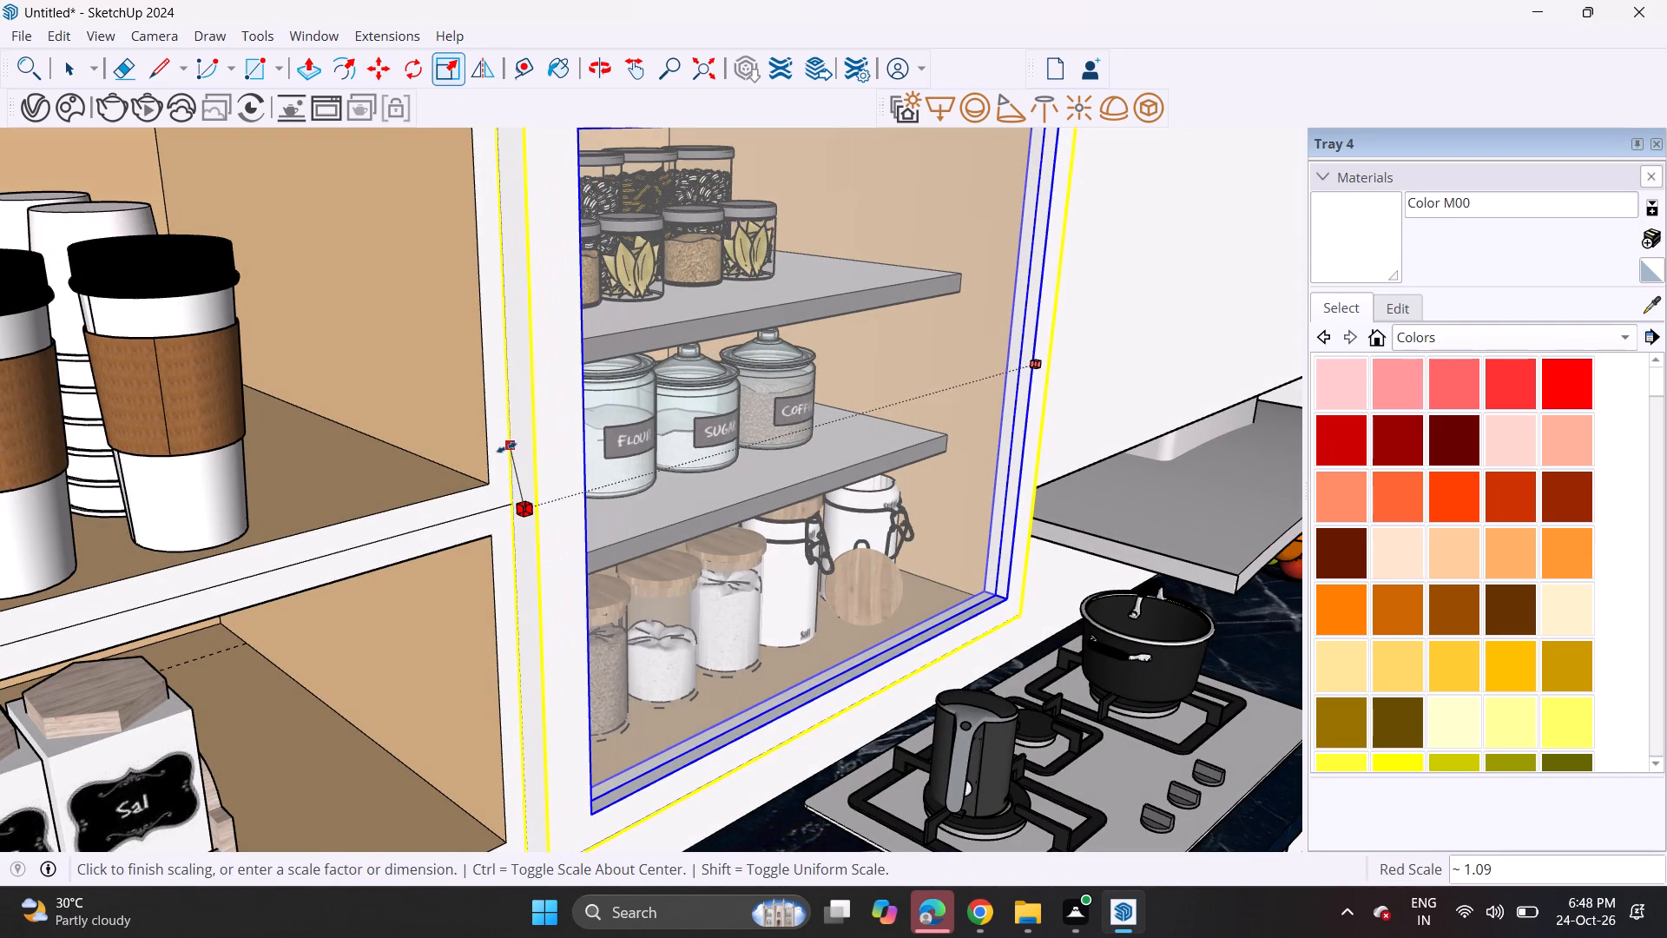
left_click(506, 447)
middle_click_drag(686, 512, 441, 454)
scroll(342, 403, "down", 12)
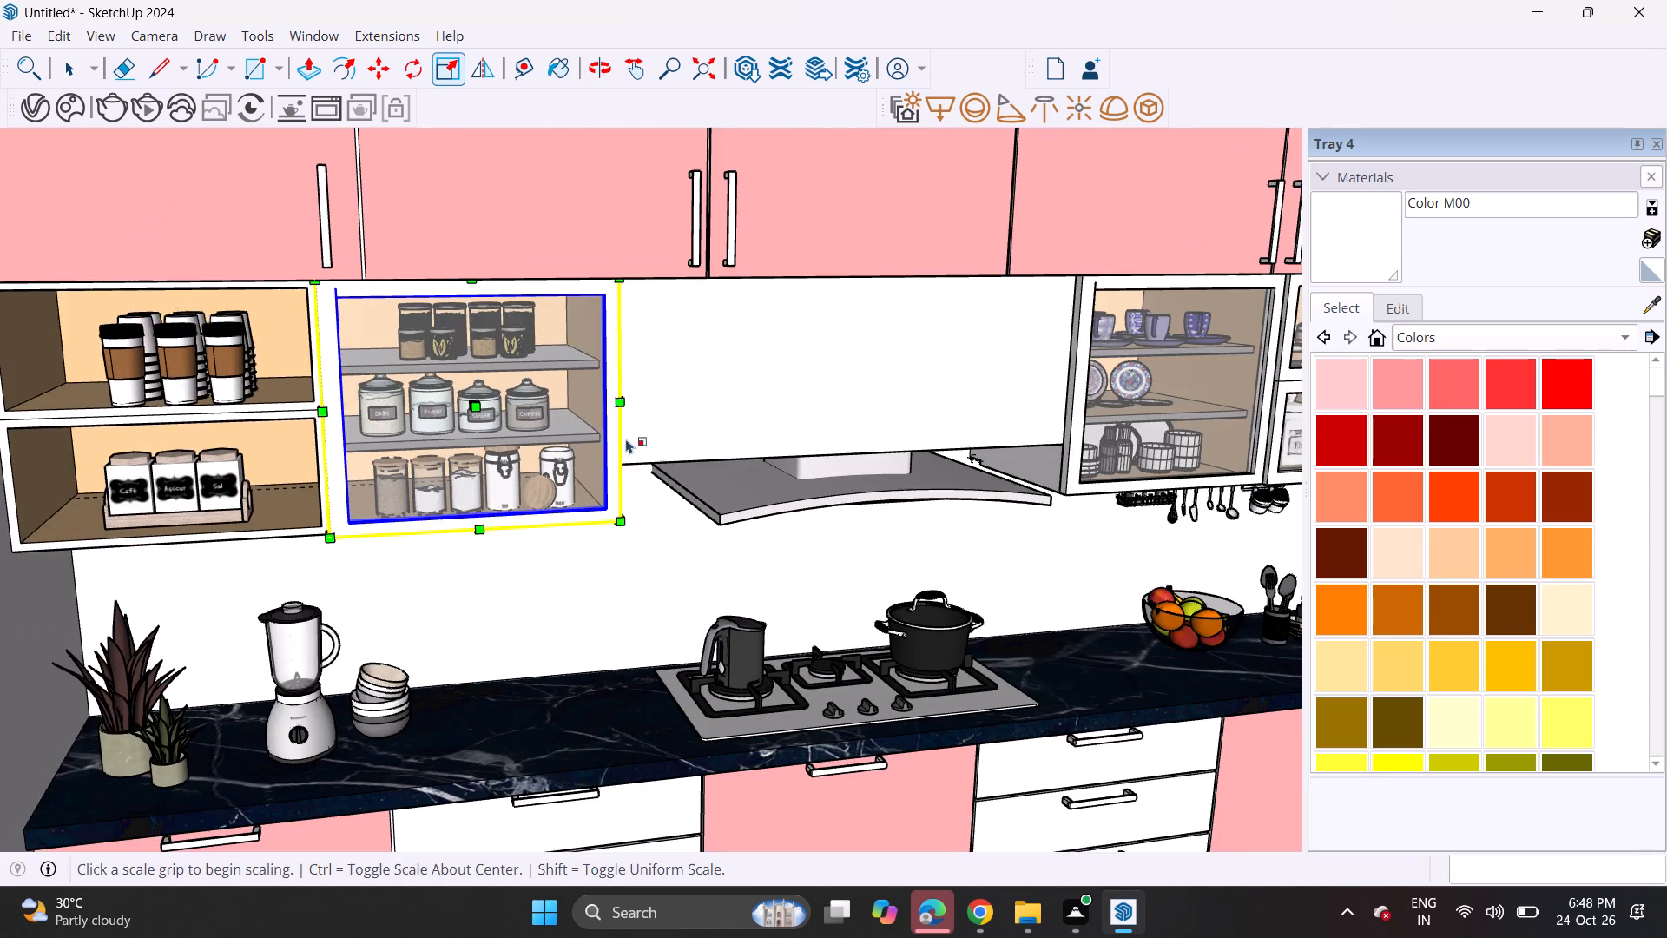
middle_click_drag(626, 440, 533, 399)
scroll(532, 397, "up", 1)
scroll(532, 398, "down", 3)
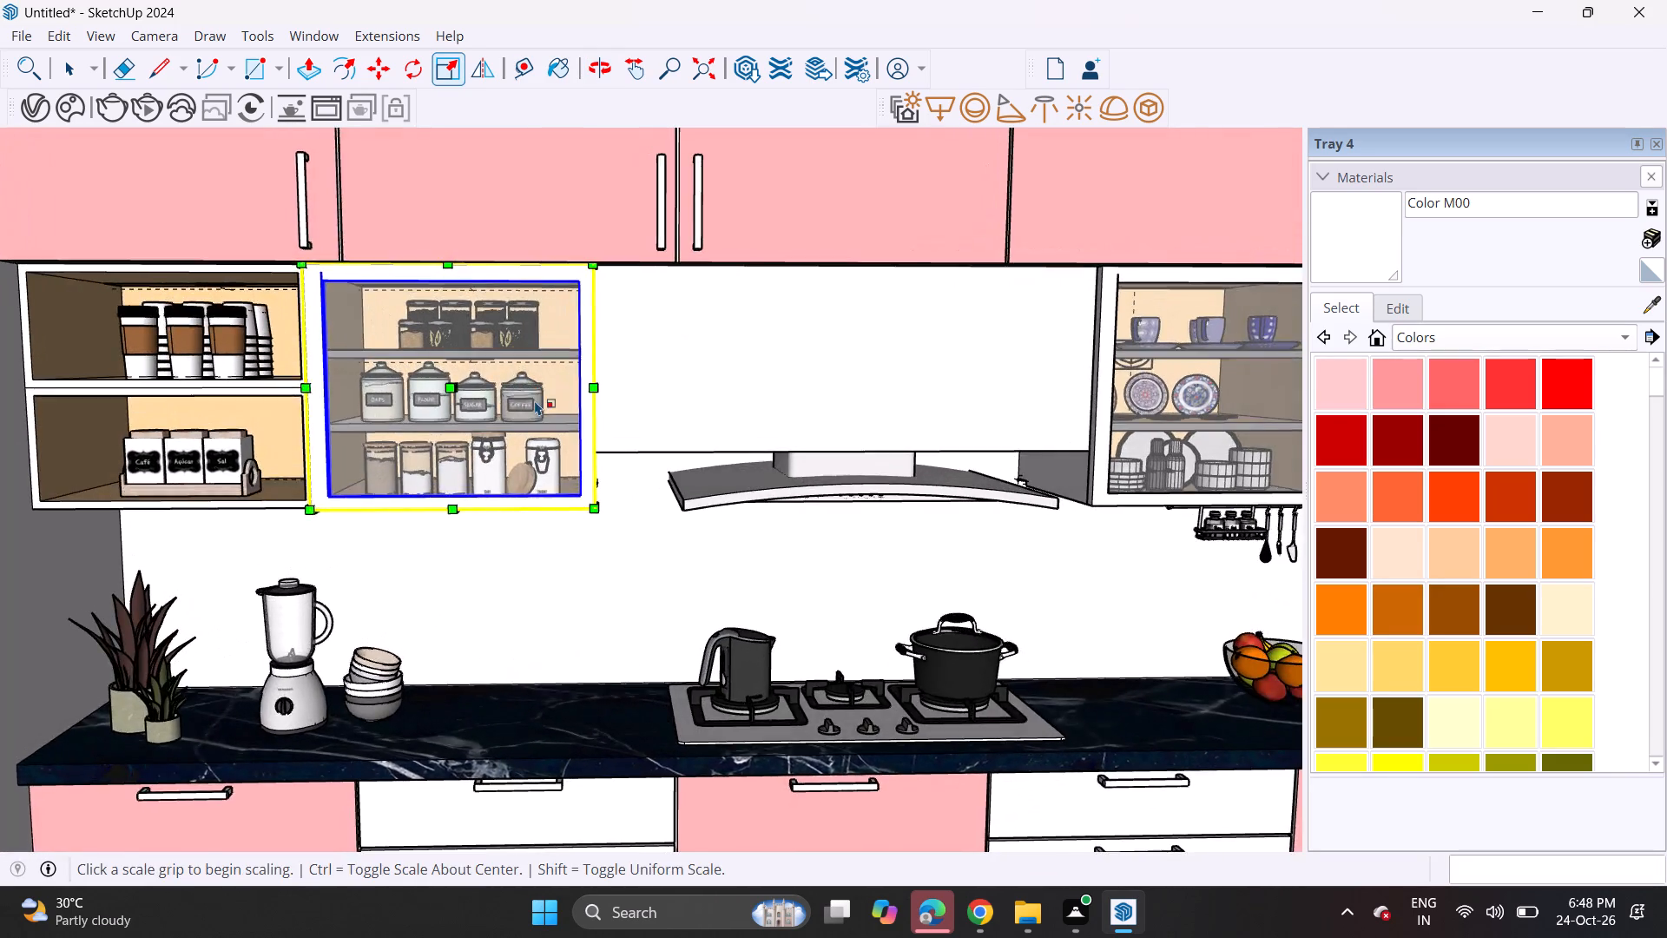
scroll(535, 400, "down", 6)
key("space")
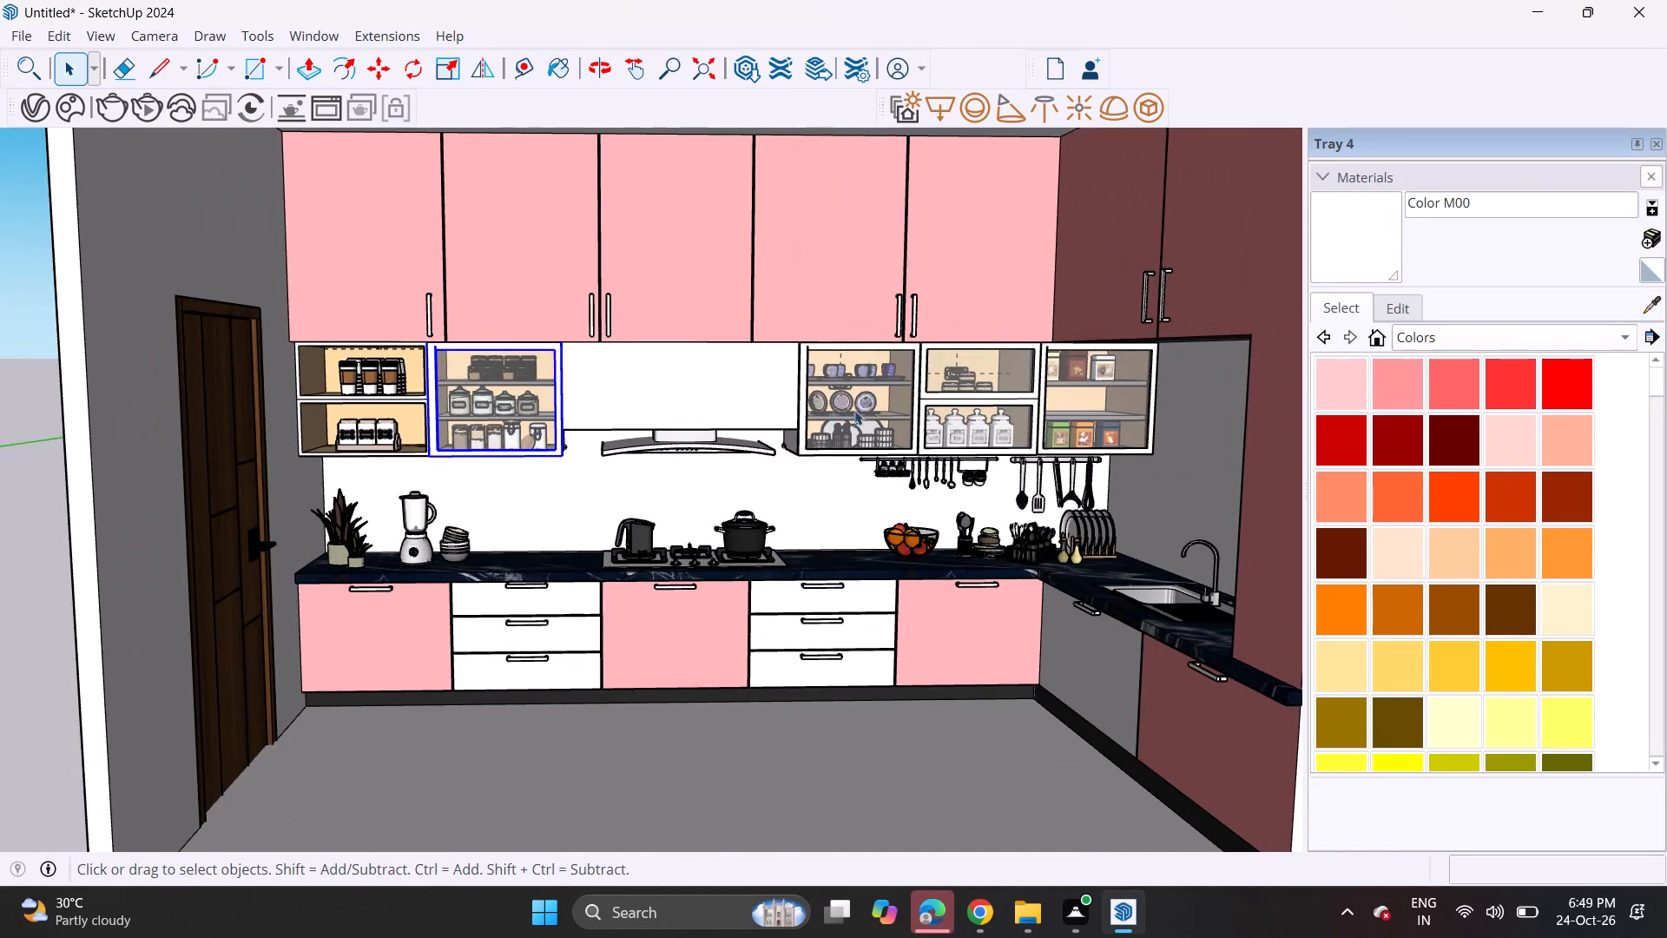
Copy the two-pane glass shutter about 10' 11 15/16" across the hood onto the shelf unit holding the takeaway cups and canisters.
left_click(953, 417)
scroll(952, 417, "up", 6)
scroll(952, 418, "down", 1)
scroll(952, 418, "up", 5)
key("m")
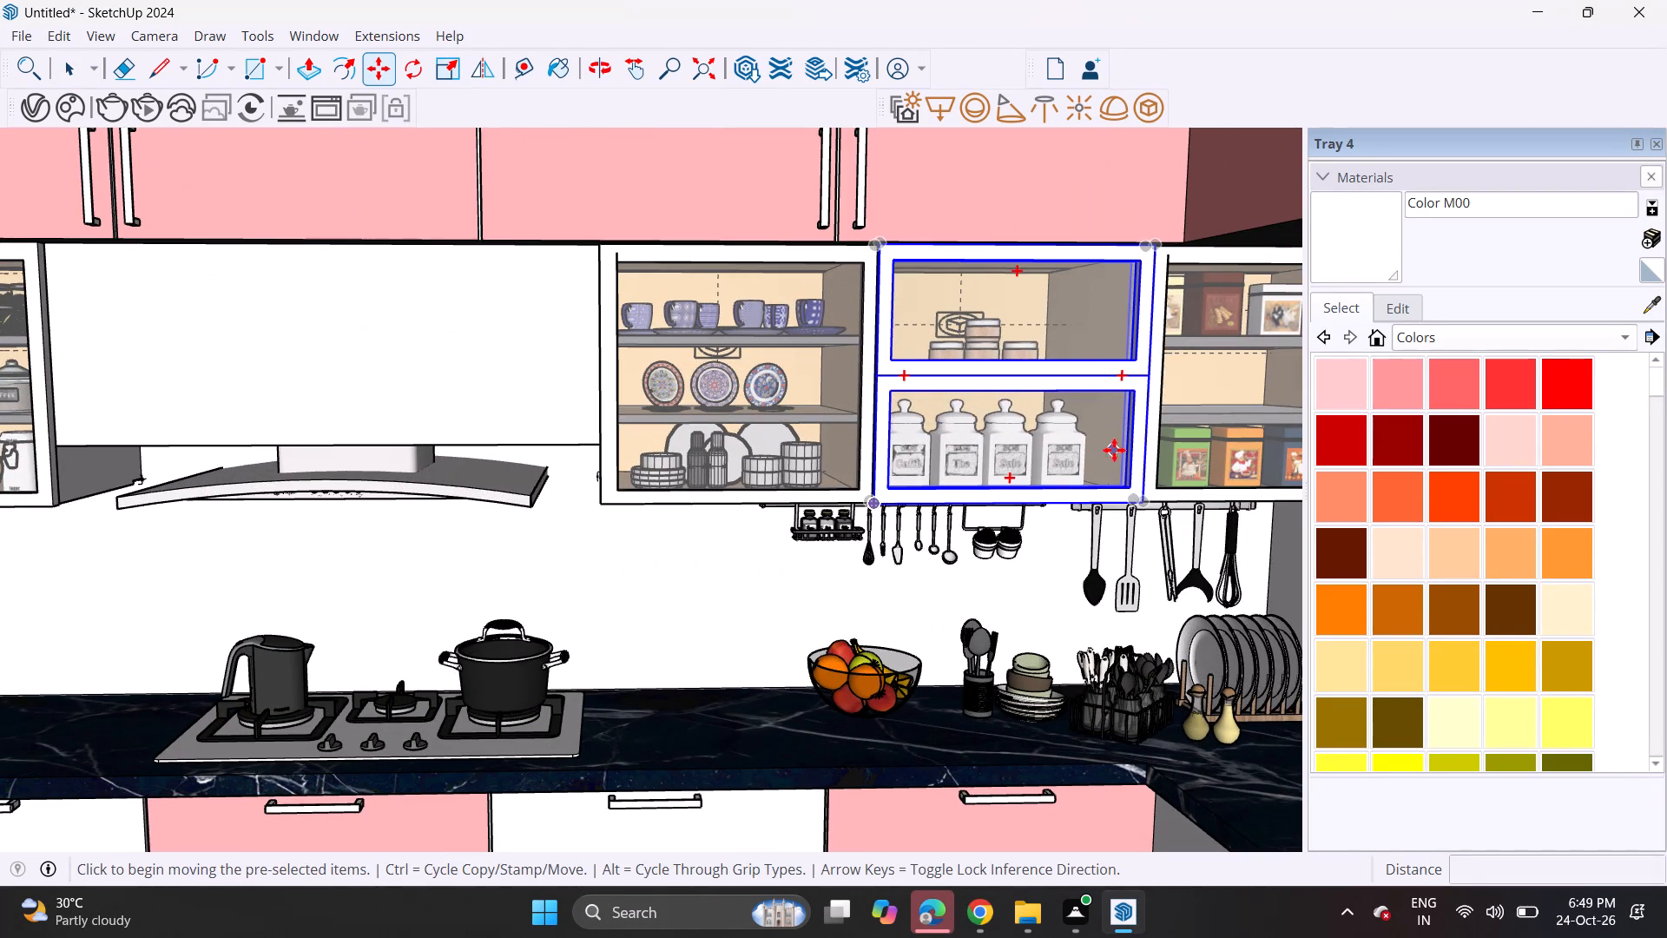
left_click(1144, 506)
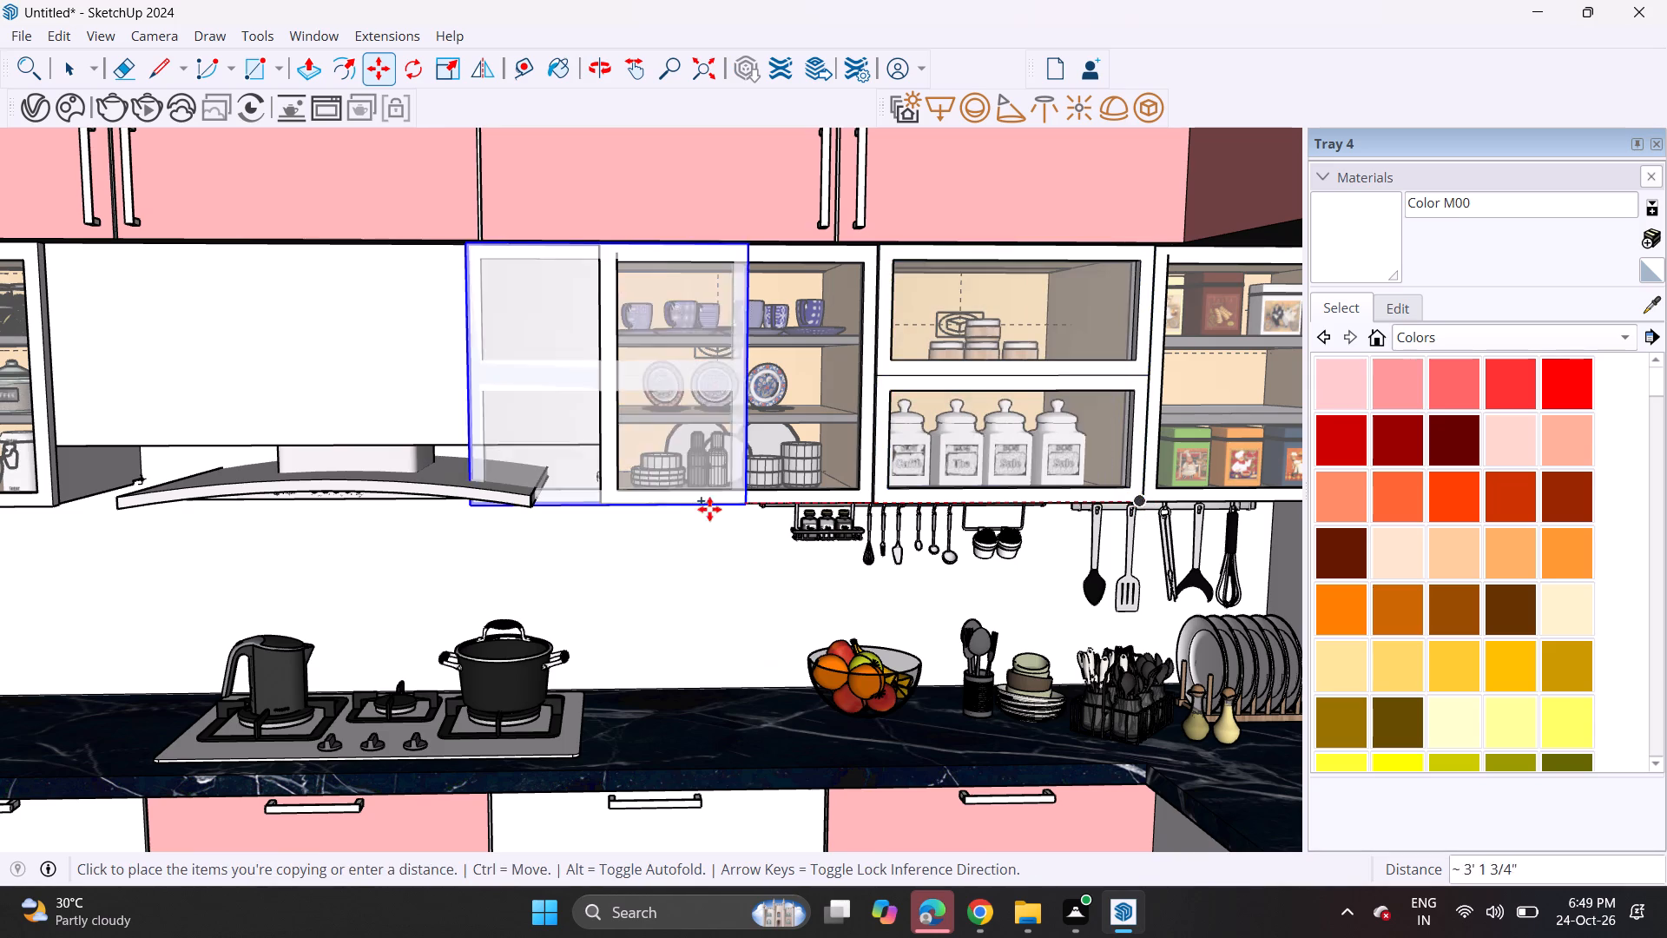
middle_click_drag(647, 507, 1527, 513, "shift")
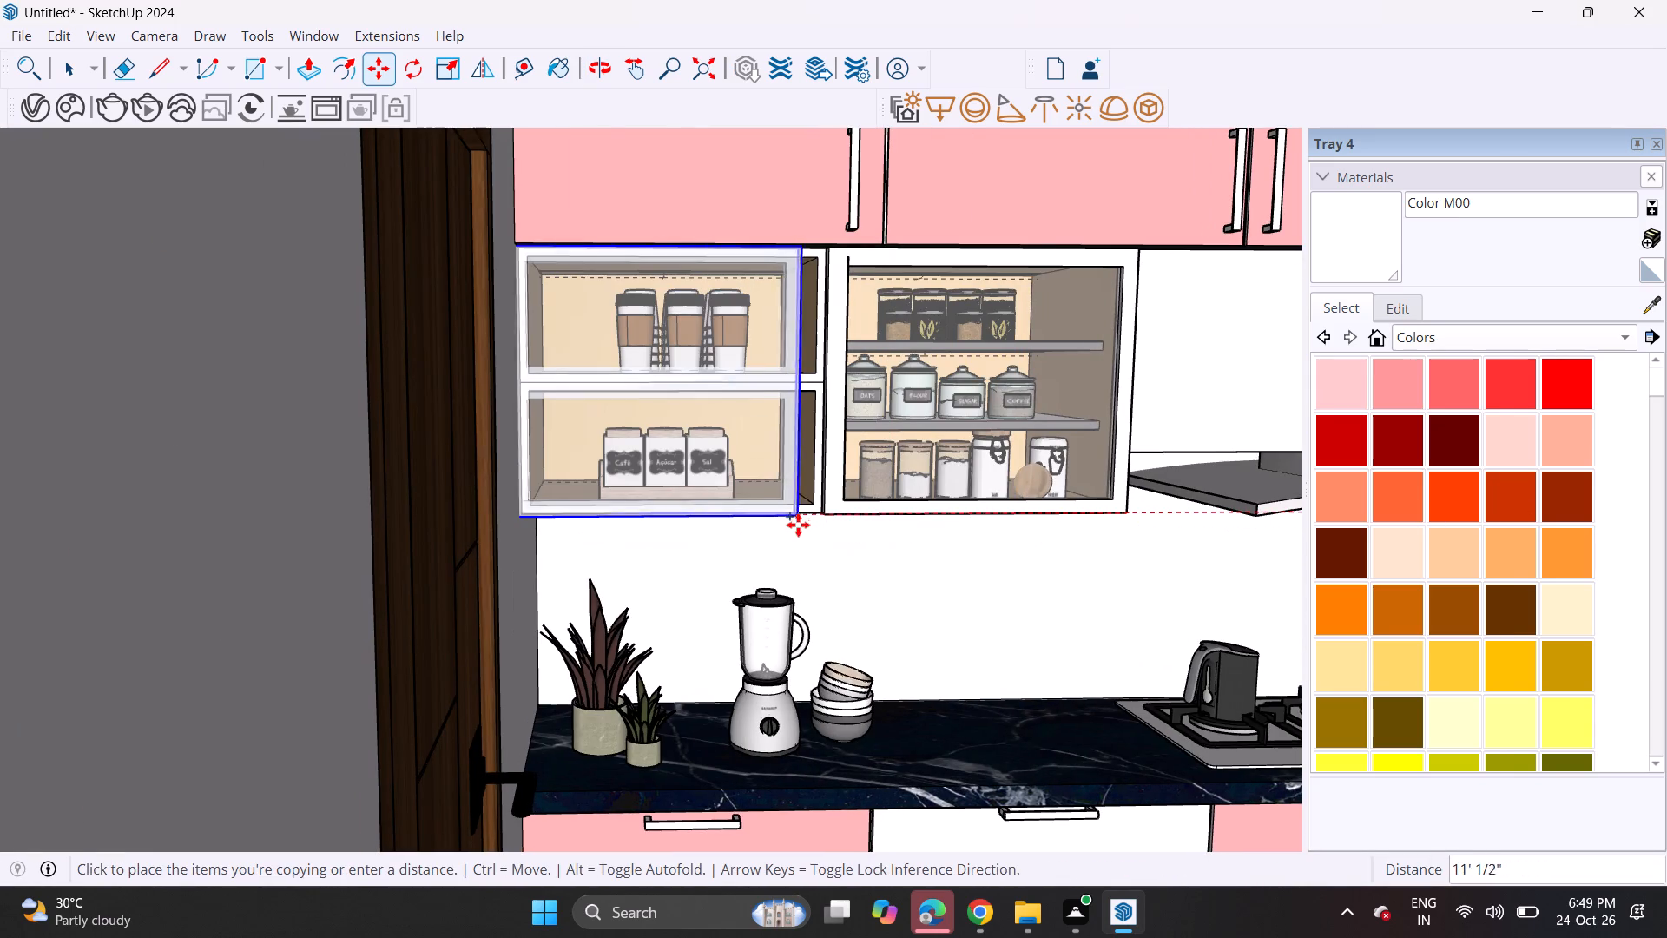
left_click(801, 525)
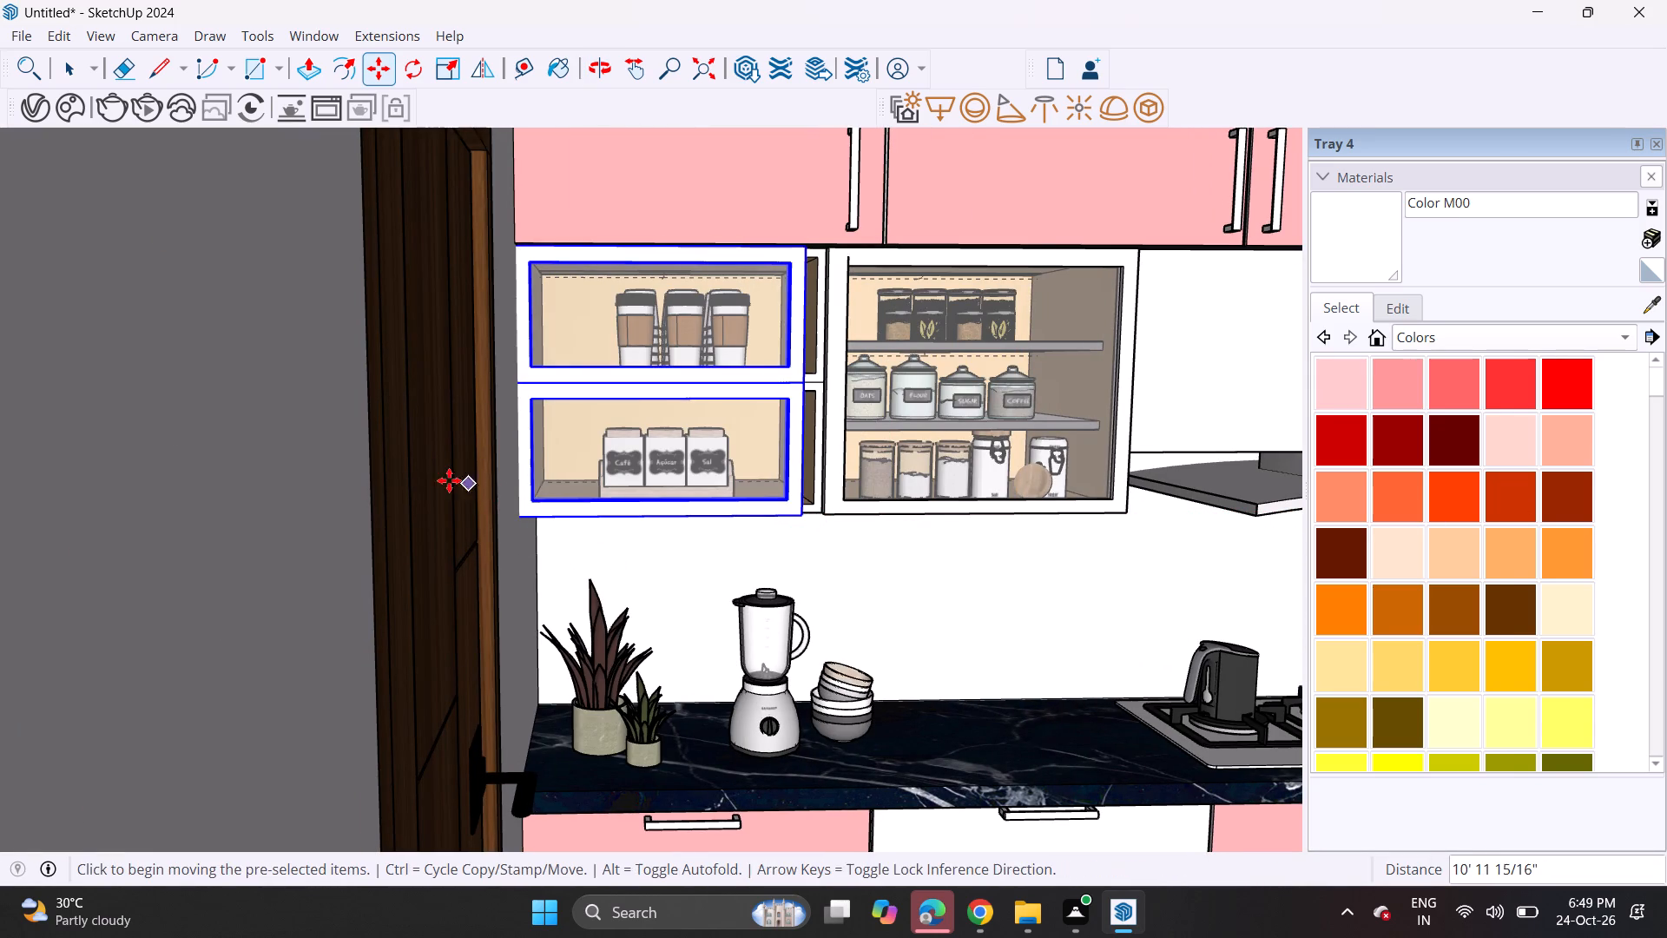
Scale the copied two-pane shutter wider so its side edge meets the adjacent jar unit's shutter.
middle_click_drag(794, 481, 432, 469)
scroll(785, 481, "up", 1)
scroll(593, 494, "up", 3)
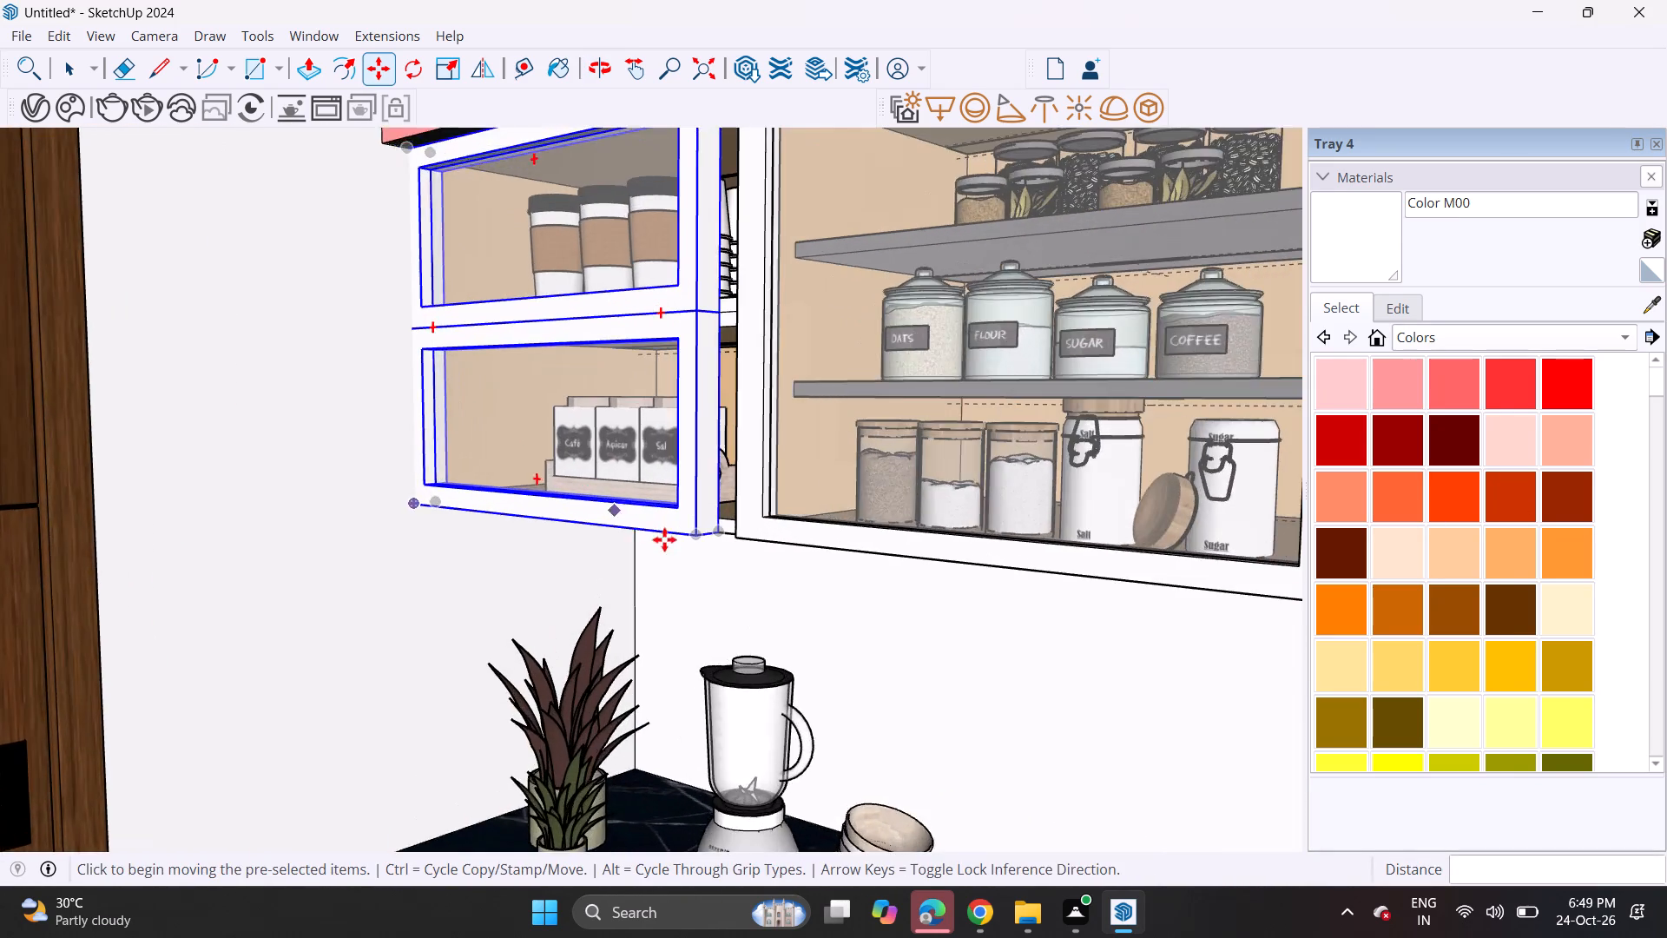
scroll(664, 540, "up", 1)
middle_click_drag(609, 537, 627, 675)
left_click(445, 71)
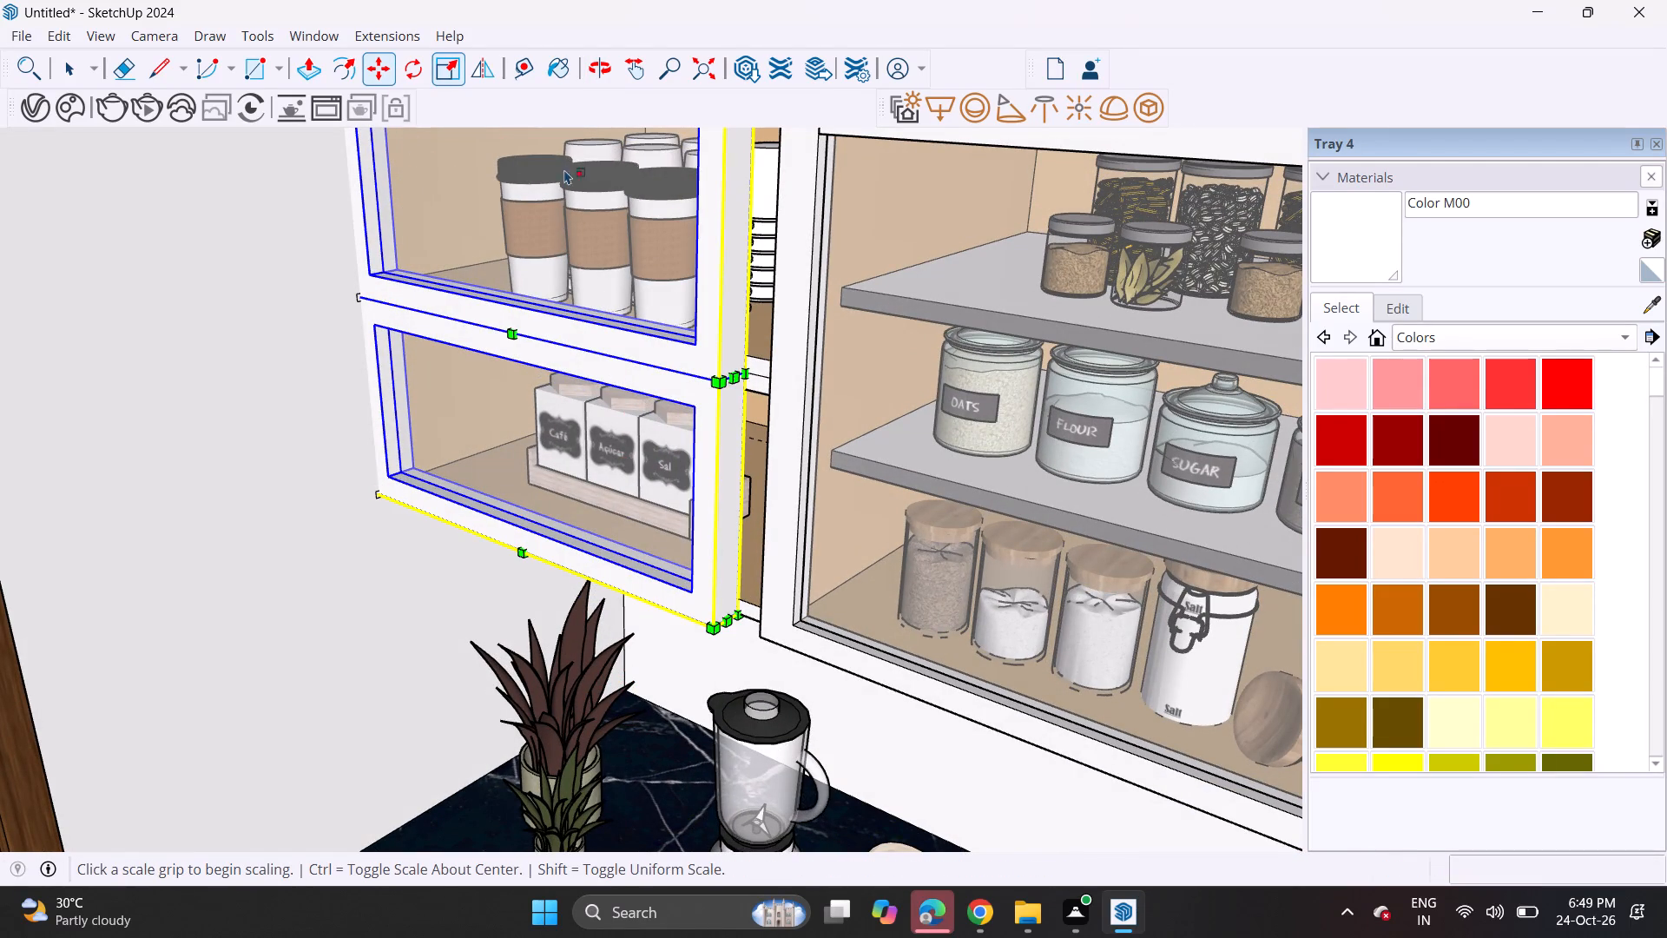
left_click(733, 372)
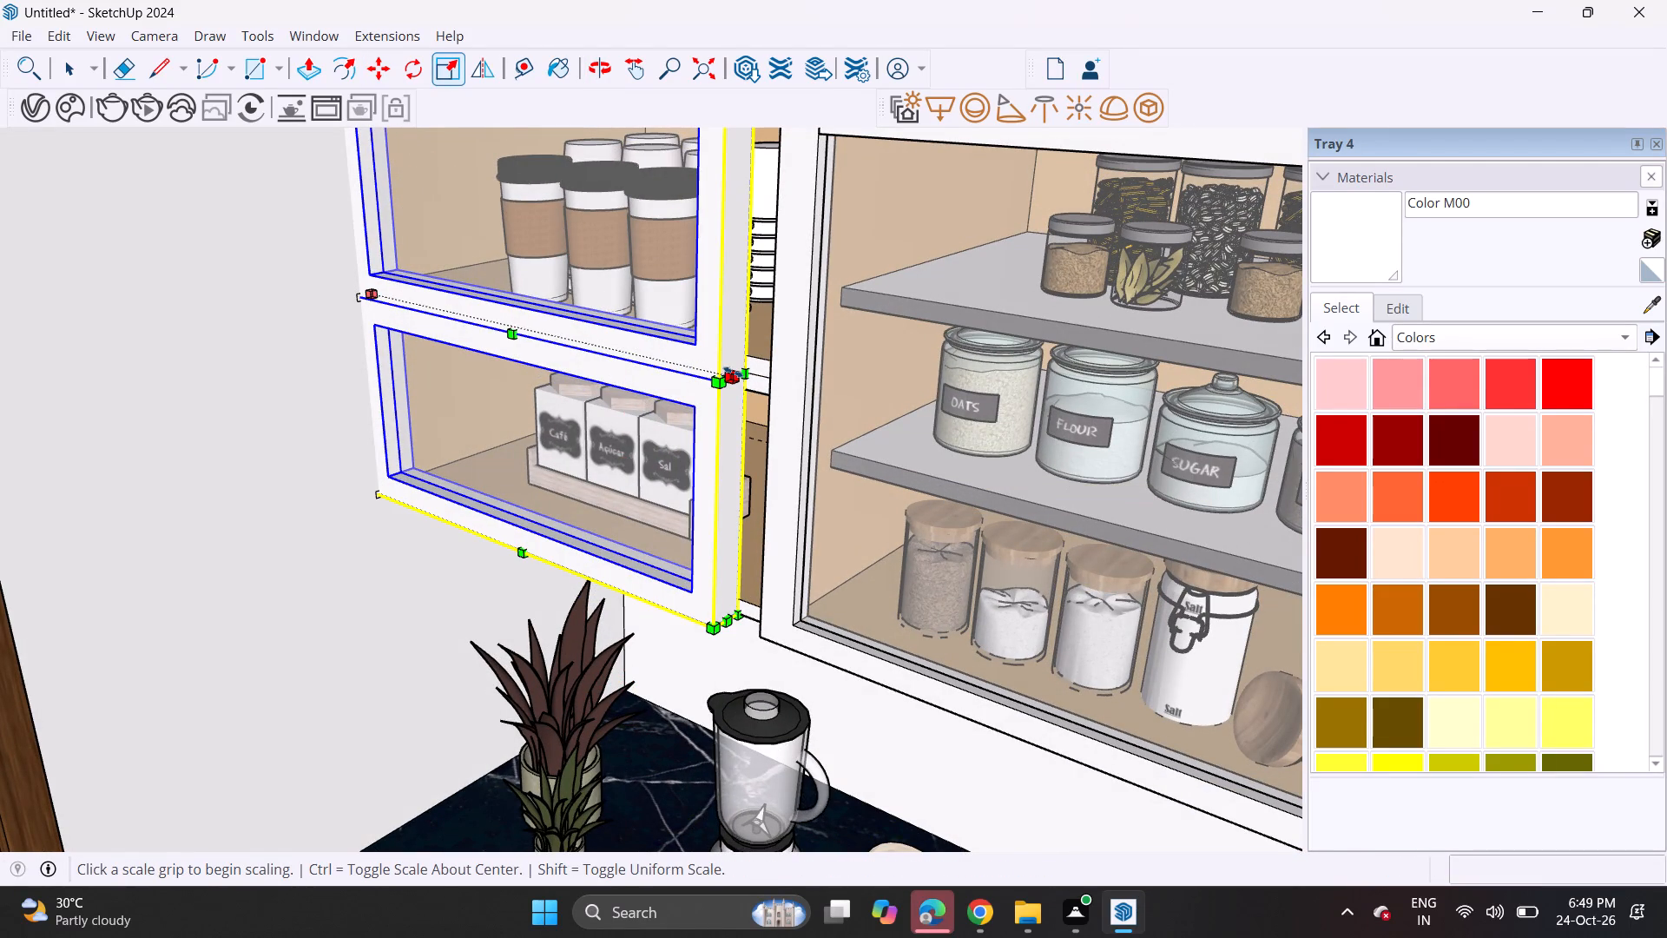
left_click(773, 399)
middle_click_drag(761, 490, 773, 492)
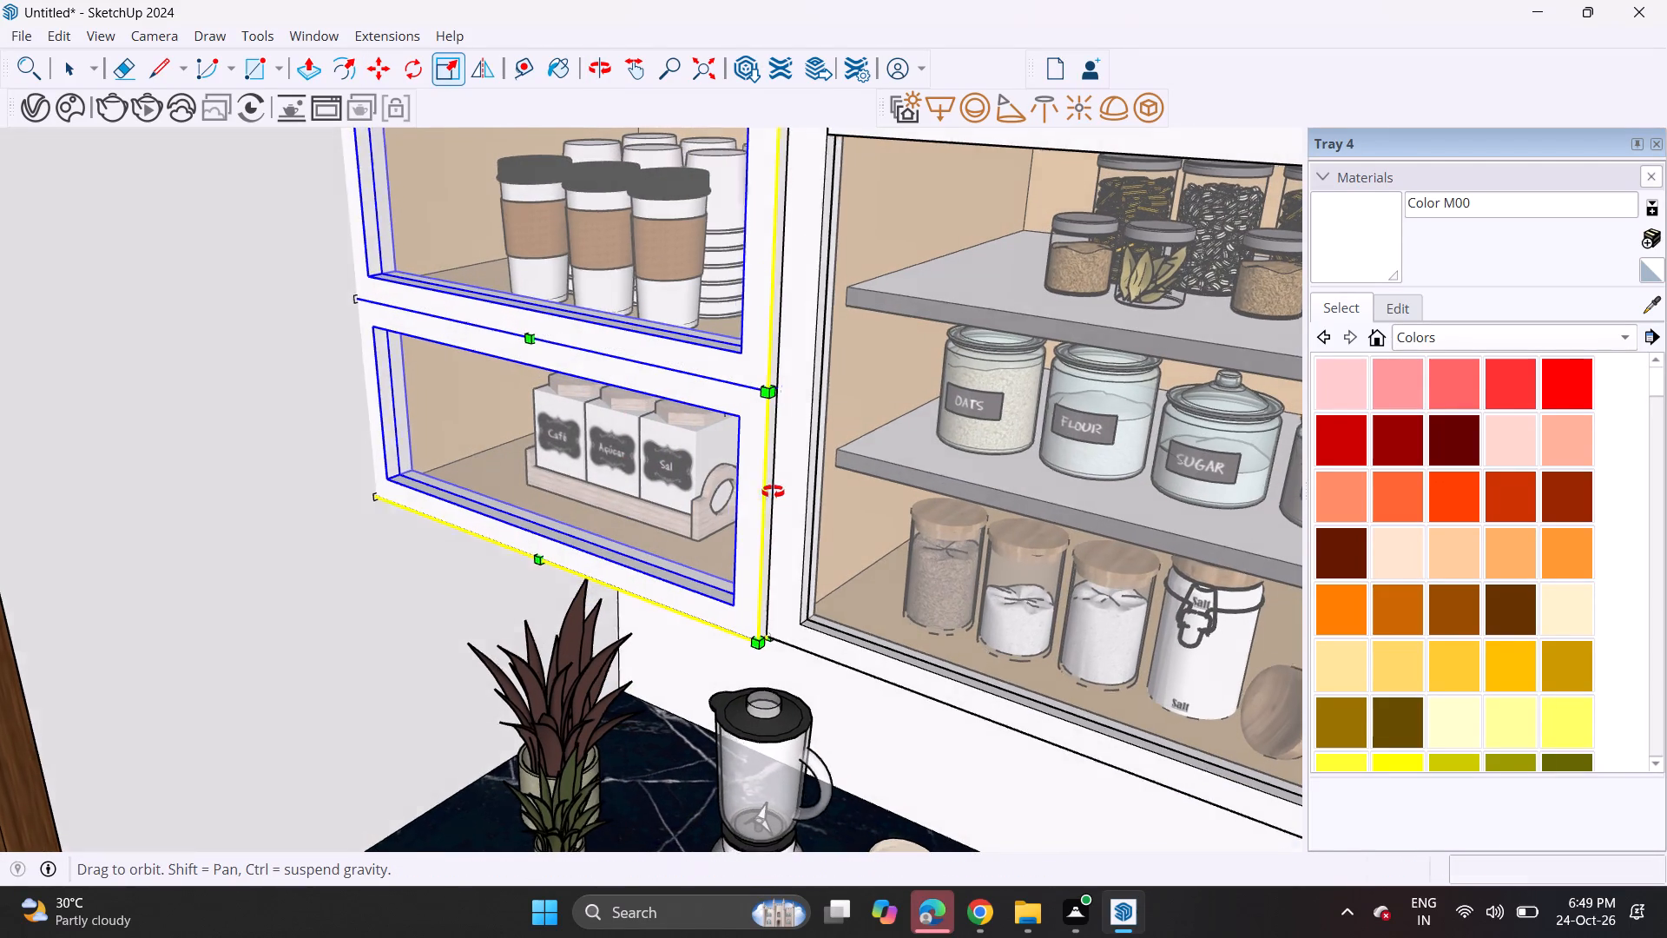
middle_click_drag(773, 492, 864, 549)
key("space")
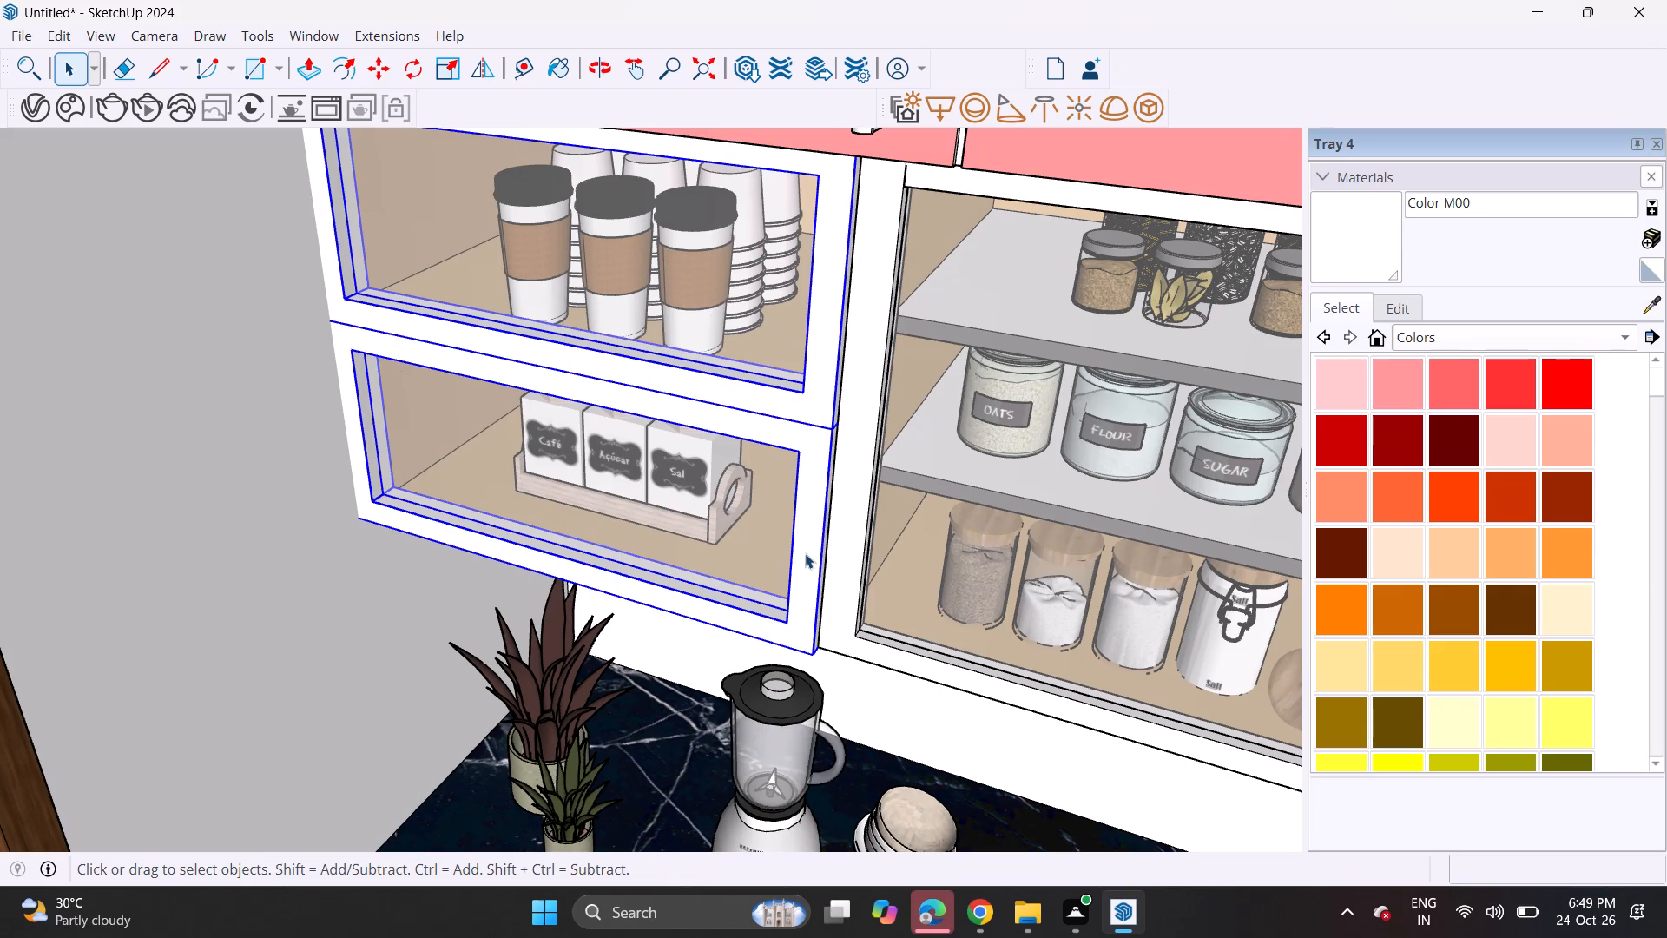
left_click(806, 555)
left_click(836, 585)
middle_click_drag(850, 564, 1051, 265)
scroll(1051, 268, "up", 1)
scroll(1071, 228, "down", 1)
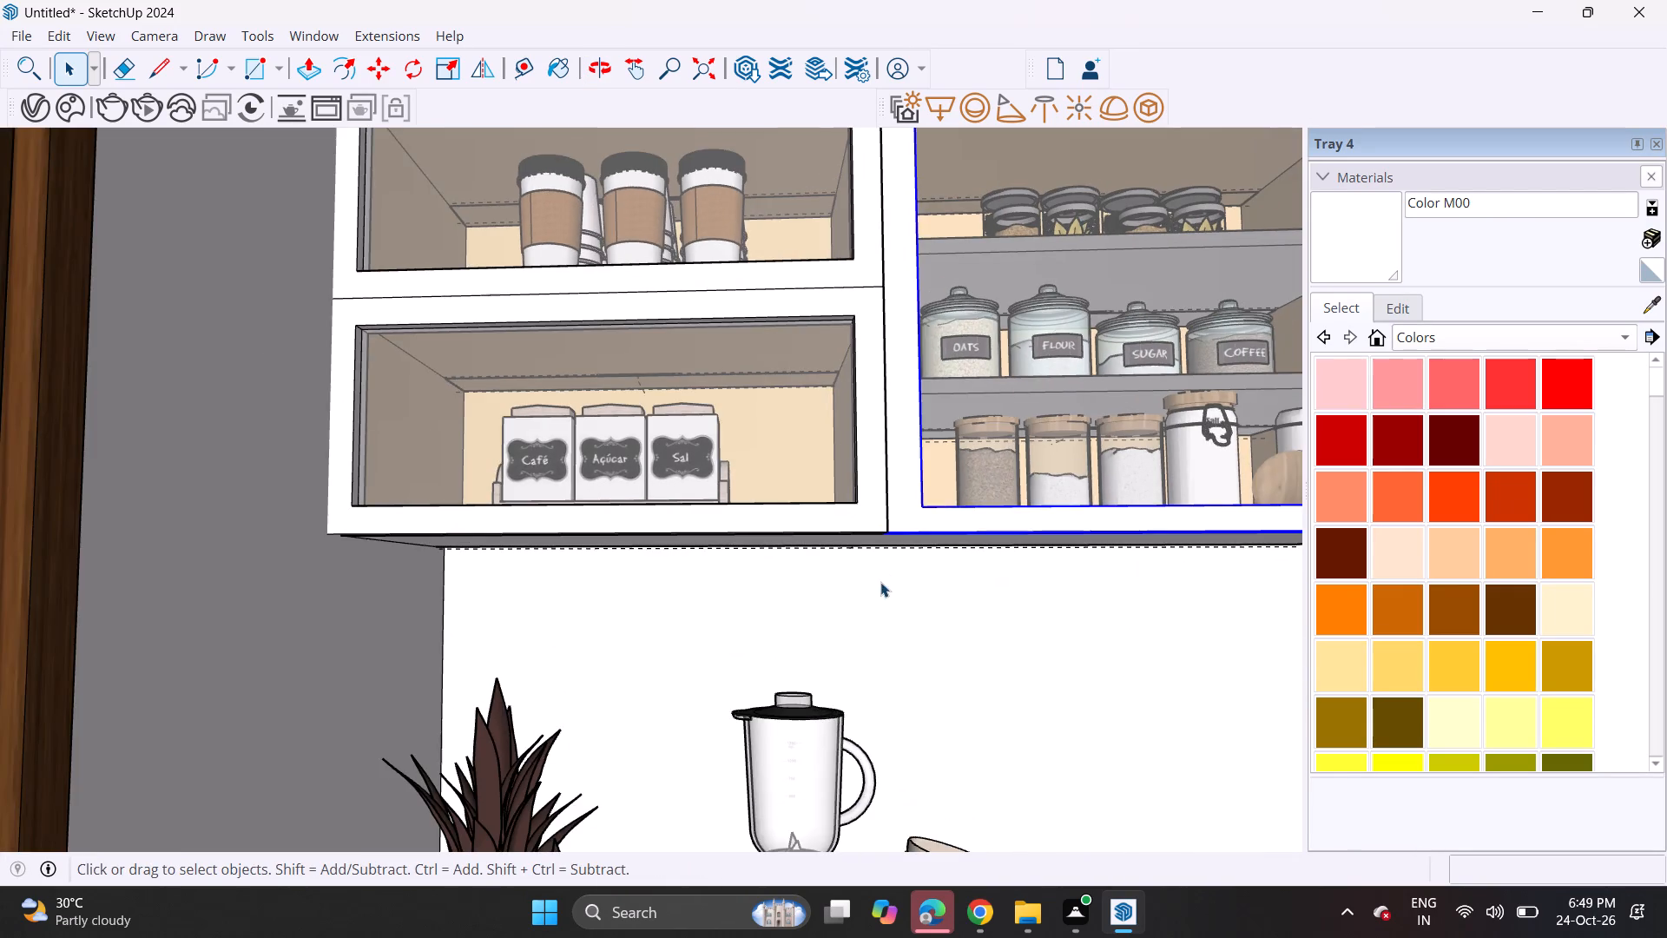
Paint the backsplash wall between the counter and the overhead units with Tile Grey from the Tile materials.
left_click(880, 582)
scroll(859, 565, "down", 4)
scroll(859, 565, "up", 1)
scroll(859, 565, "down", 6)
middle_click_drag(896, 568, 484, 589)
scroll(475, 589, "up", 1)
scroll(455, 591, "down", 4)
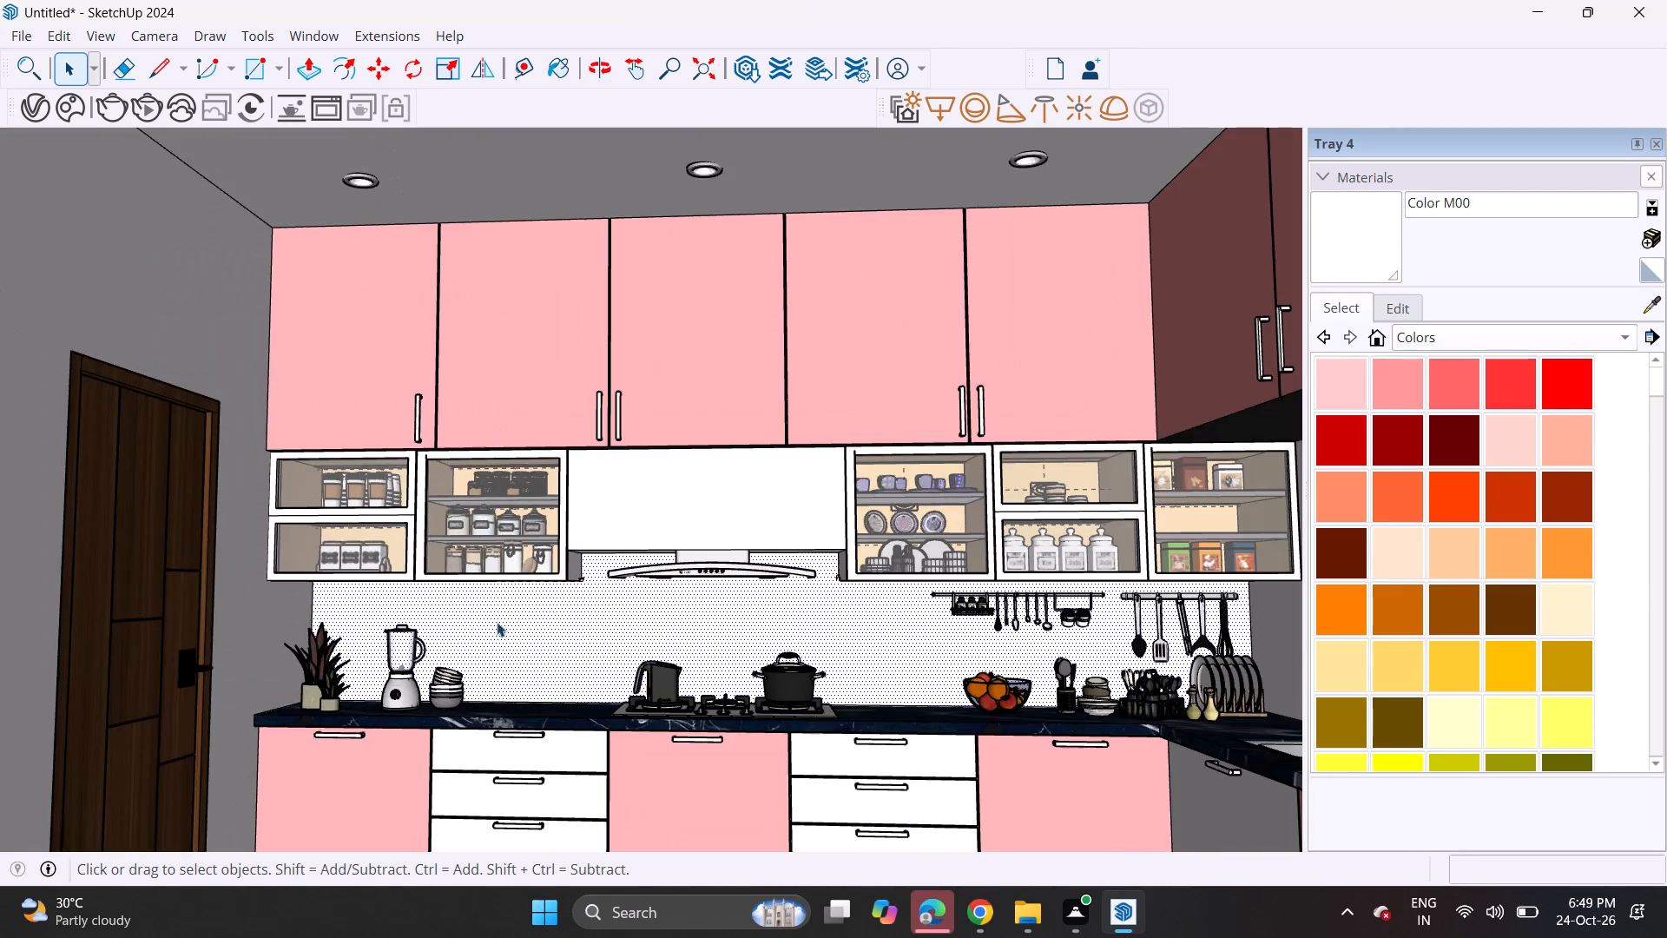
middle_click_drag(500, 625, 393, 600)
middle_click_drag(393, 600, 447, 614)
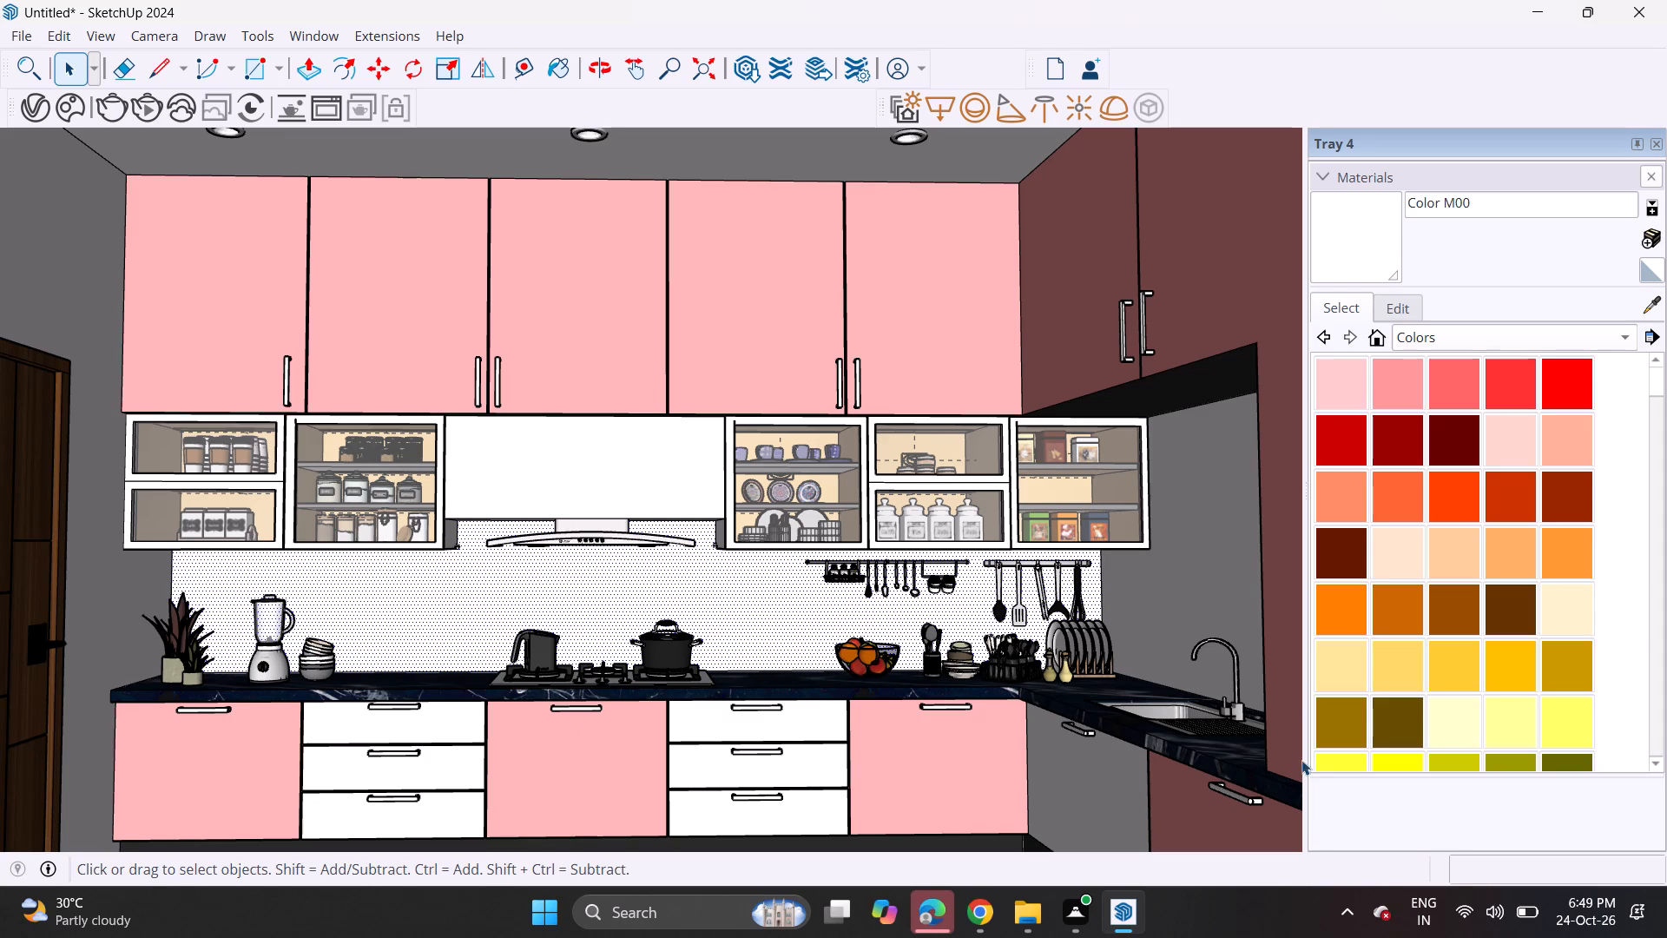
left_click(1410, 327)
left_click(1385, 456)
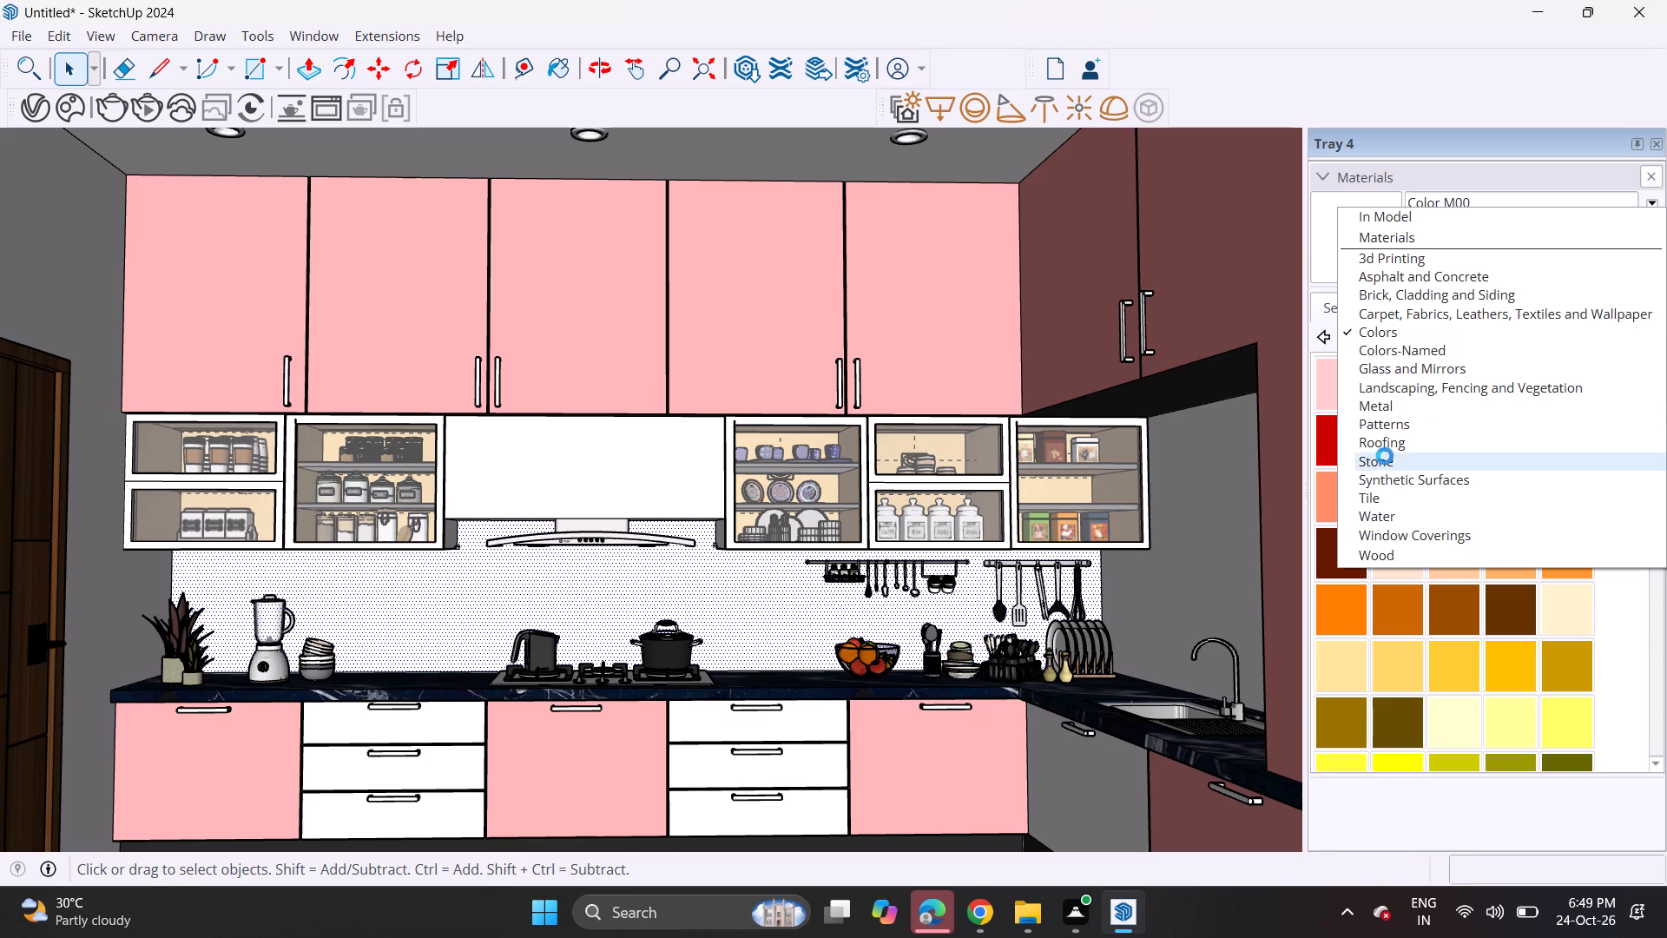
left_click(1445, 334)
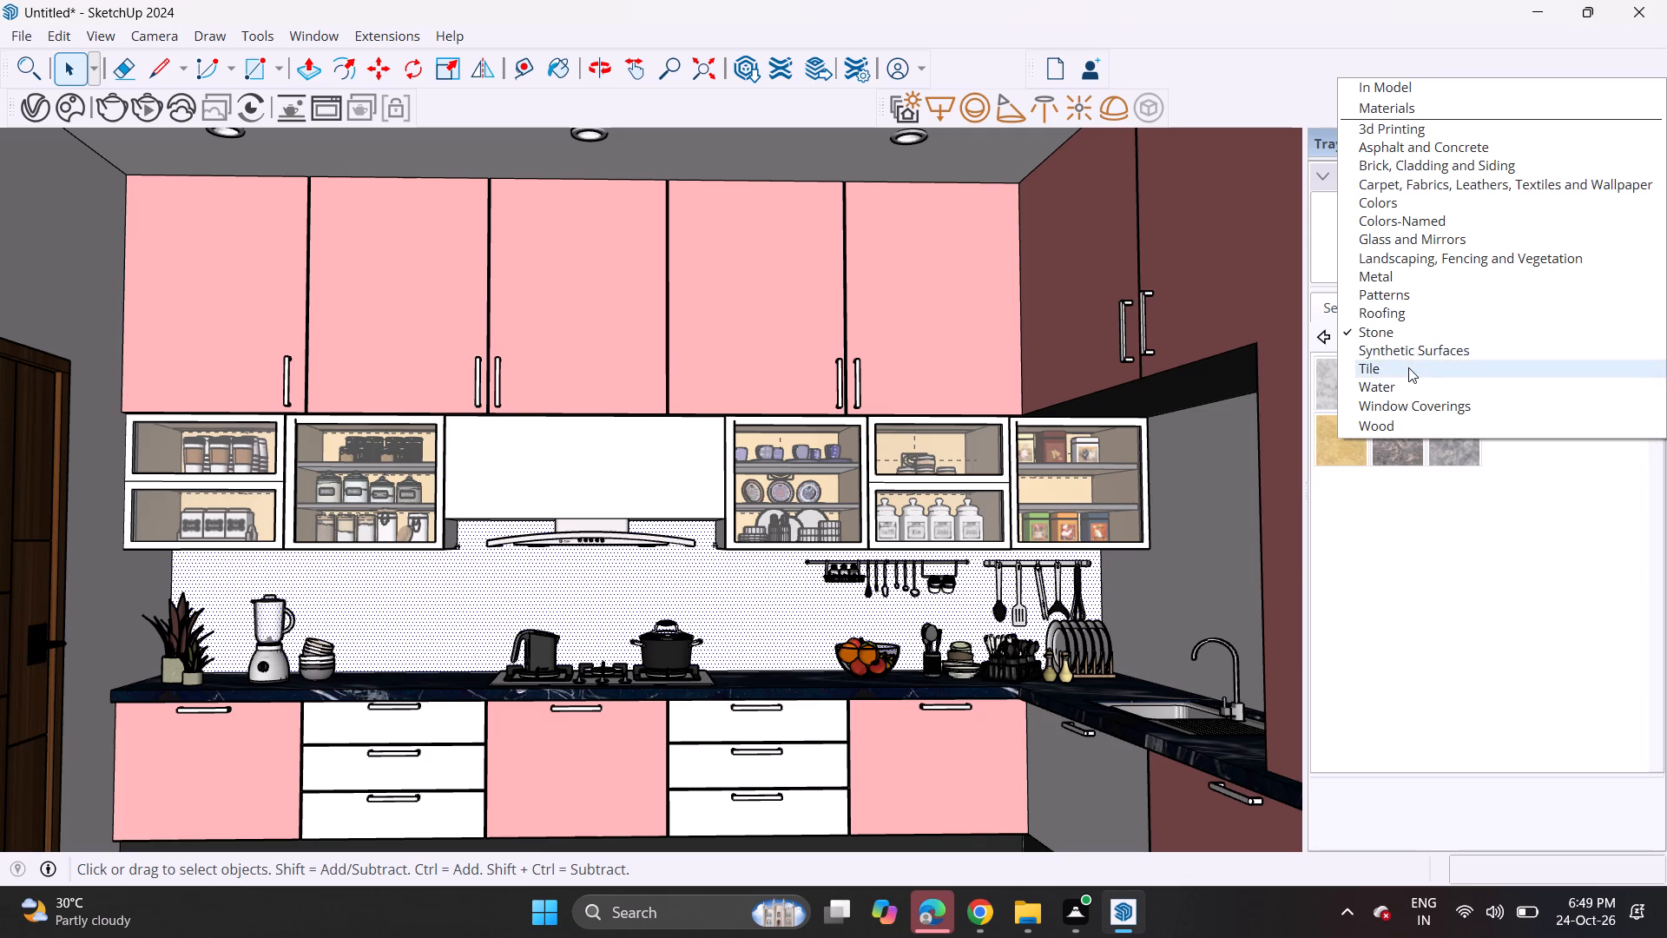
left_click(1408, 368)
left_click(1516, 667)
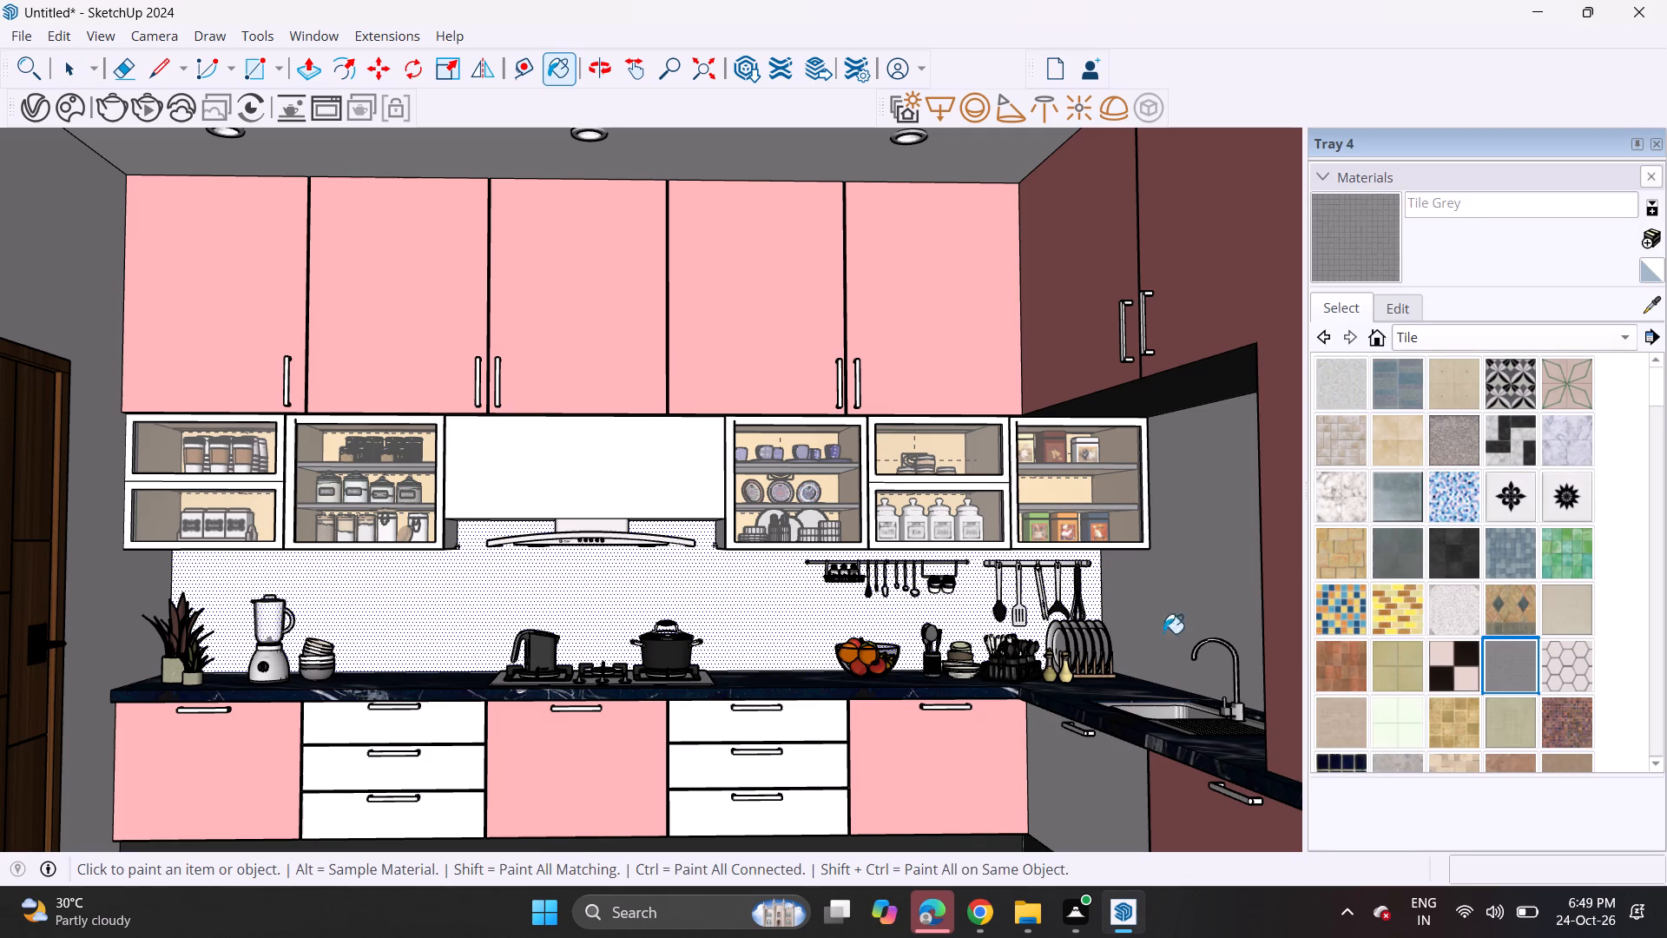
left_click(735, 602)
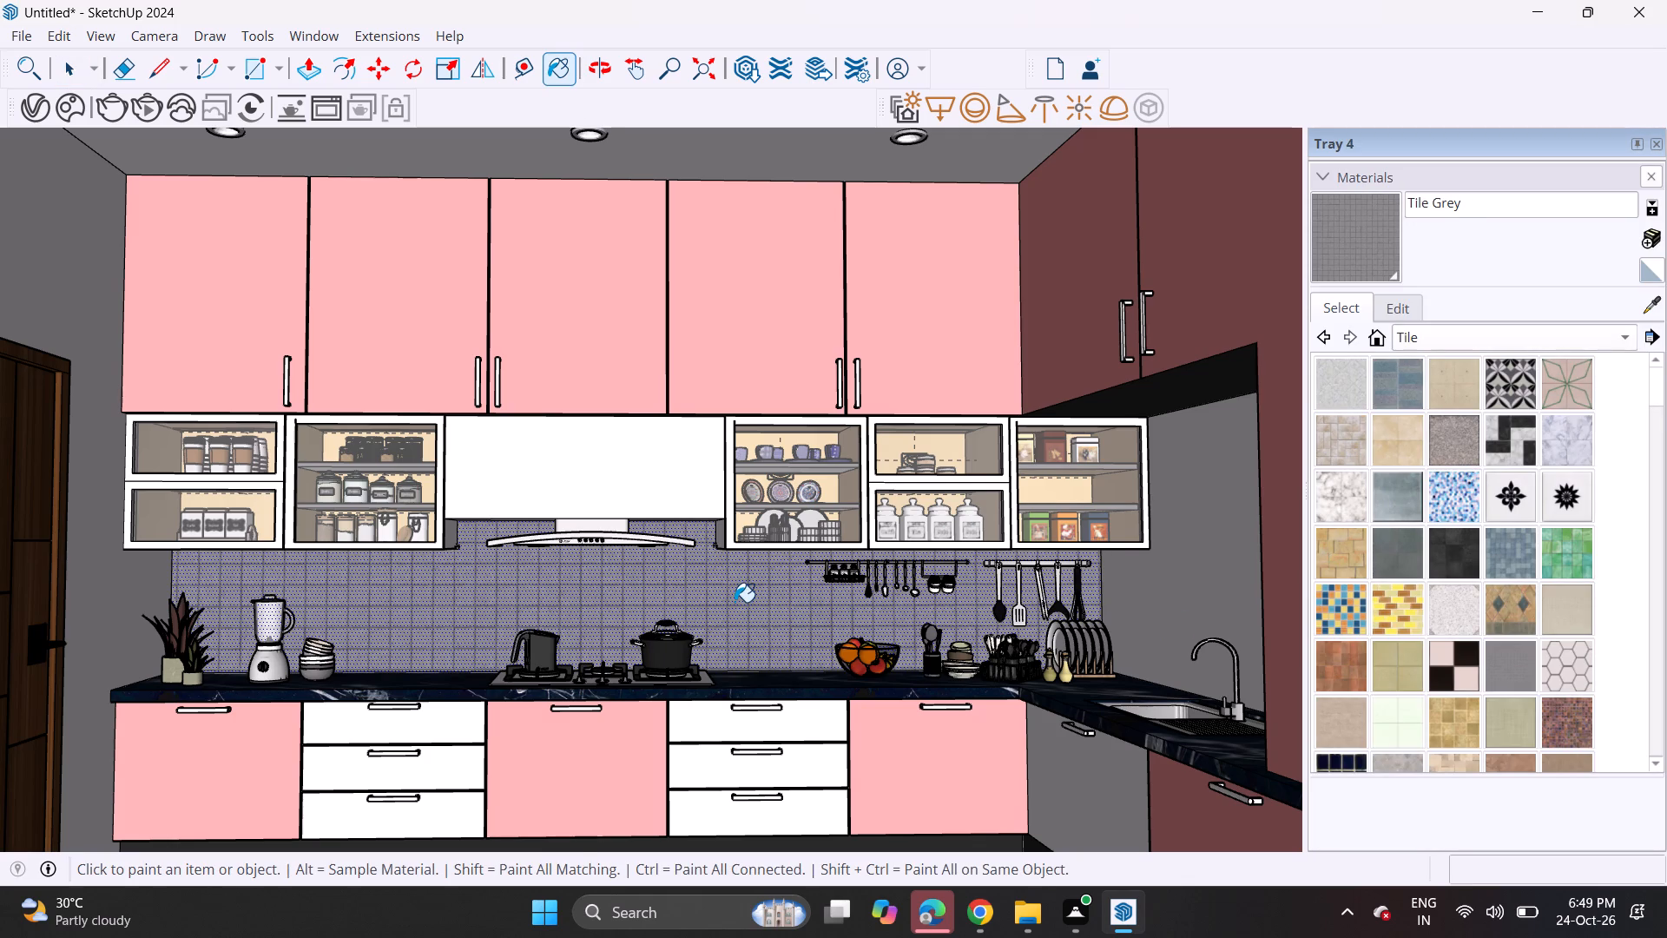
Set the Tile Grey texture width to 10' with the proportions kept linked.
left_click(1390, 303)
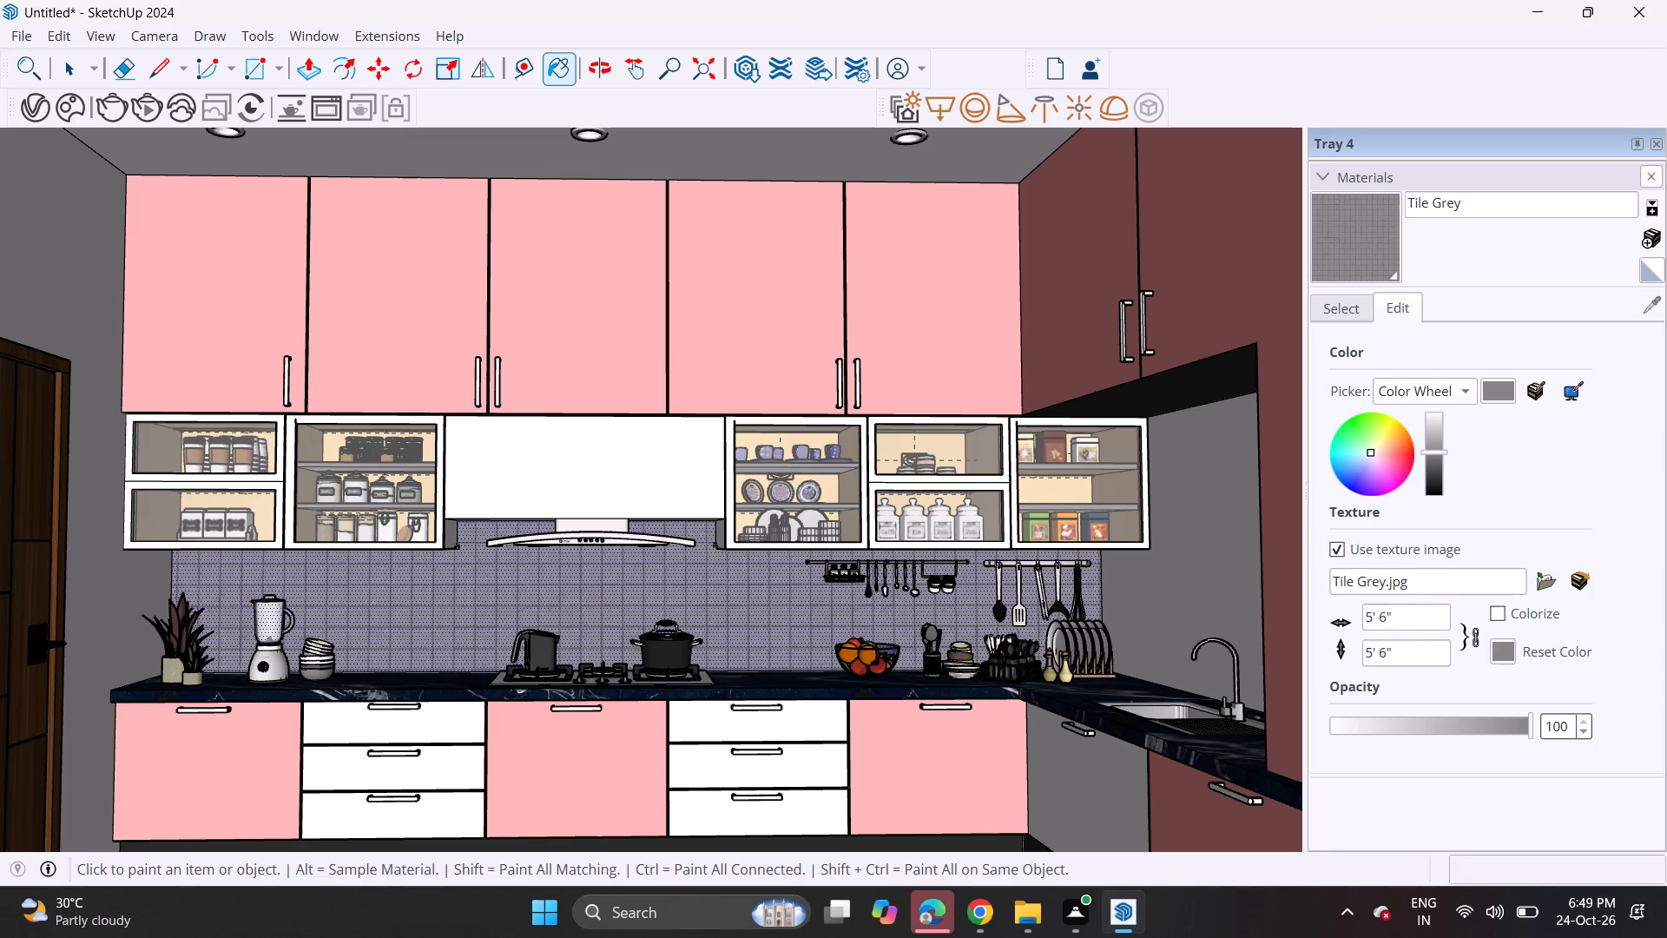
left_click(1399, 617)
key("BackSpace")
key("BackSpace")
key("BackSpace")
key("BackSpace")
key("BackSpace")
key("BackSpace")
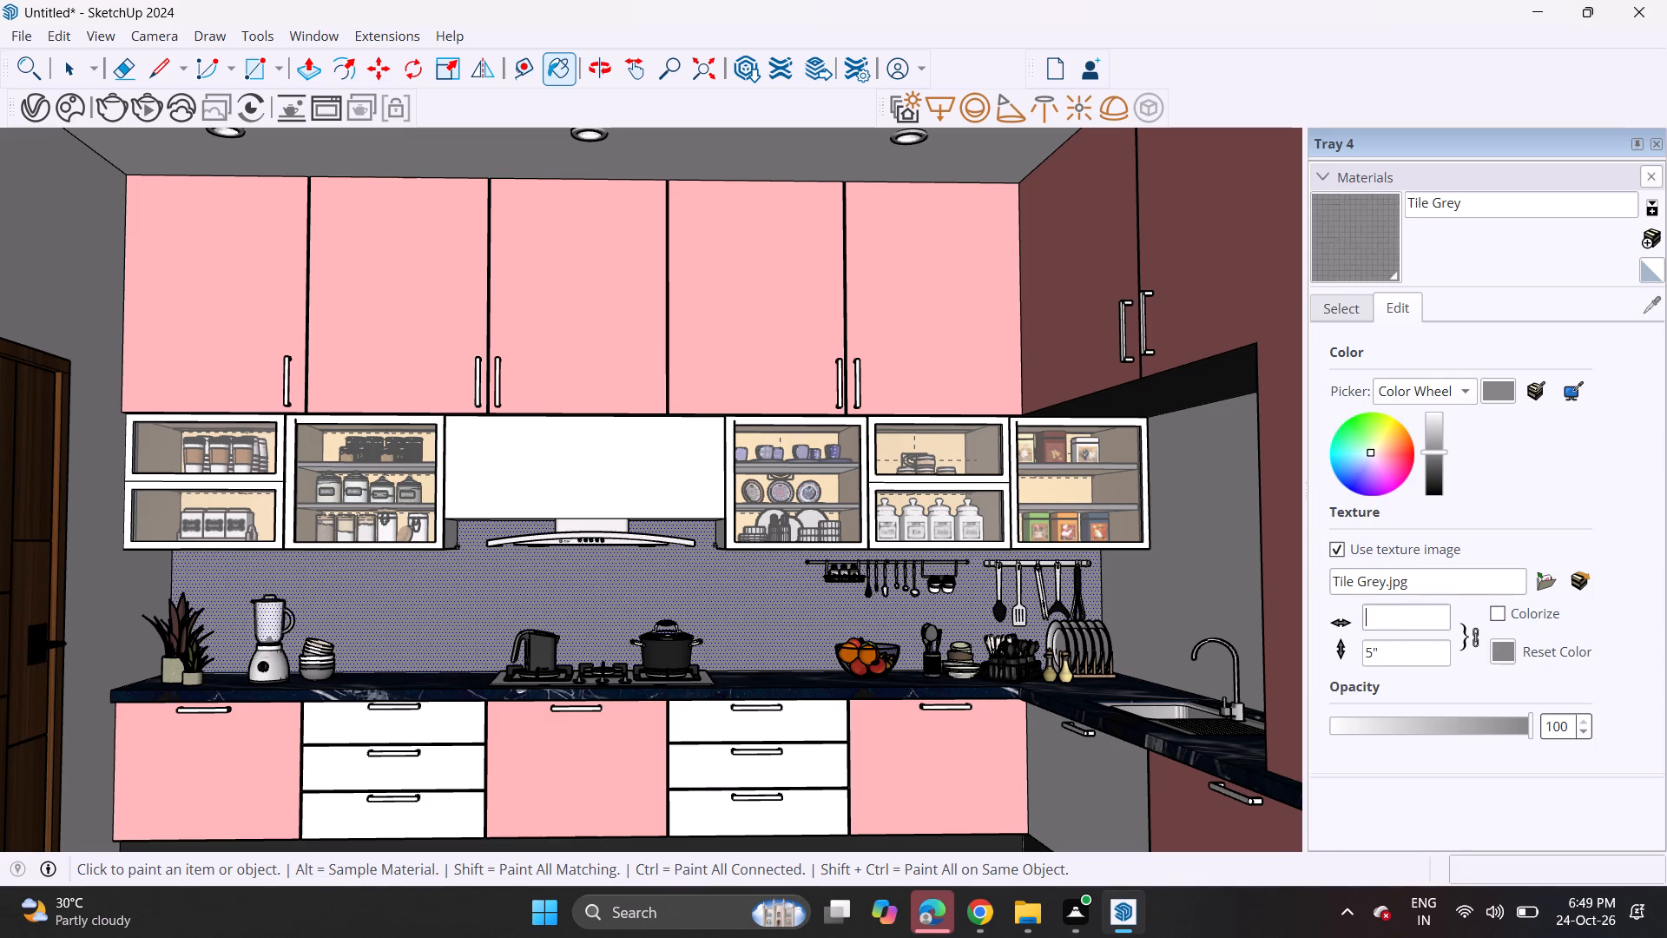
type("10'")
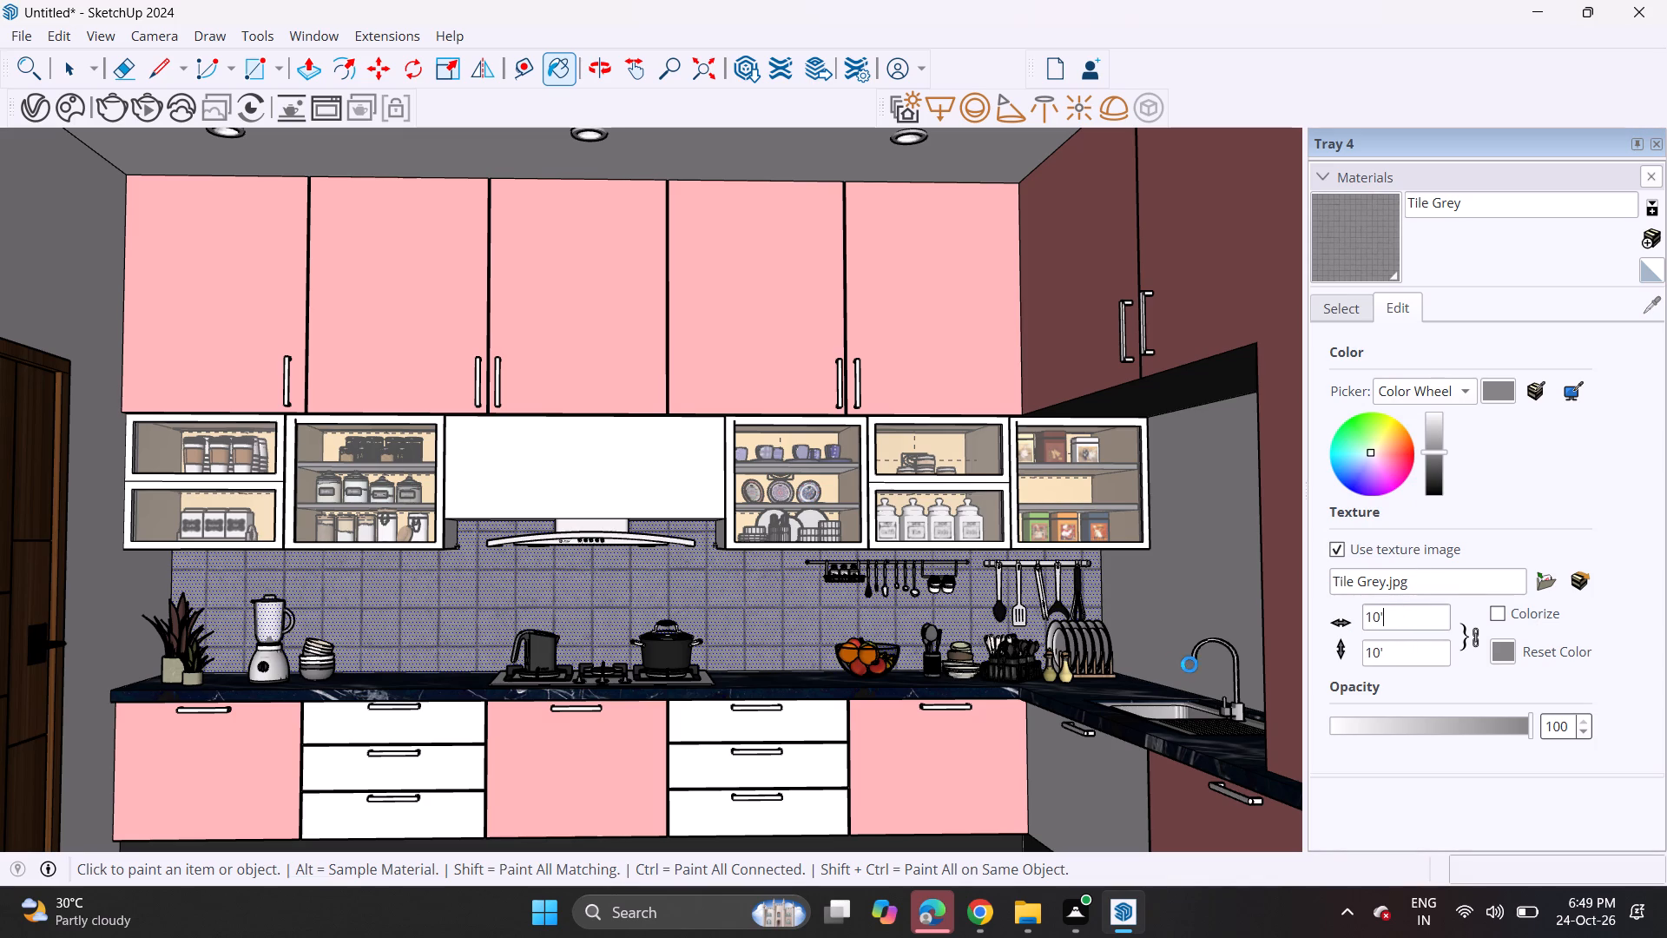
key("space")
key("space")
Lighten the Tile Grey material's colour slightly by raising its brightness.
scroll(906, 804, "down", 3)
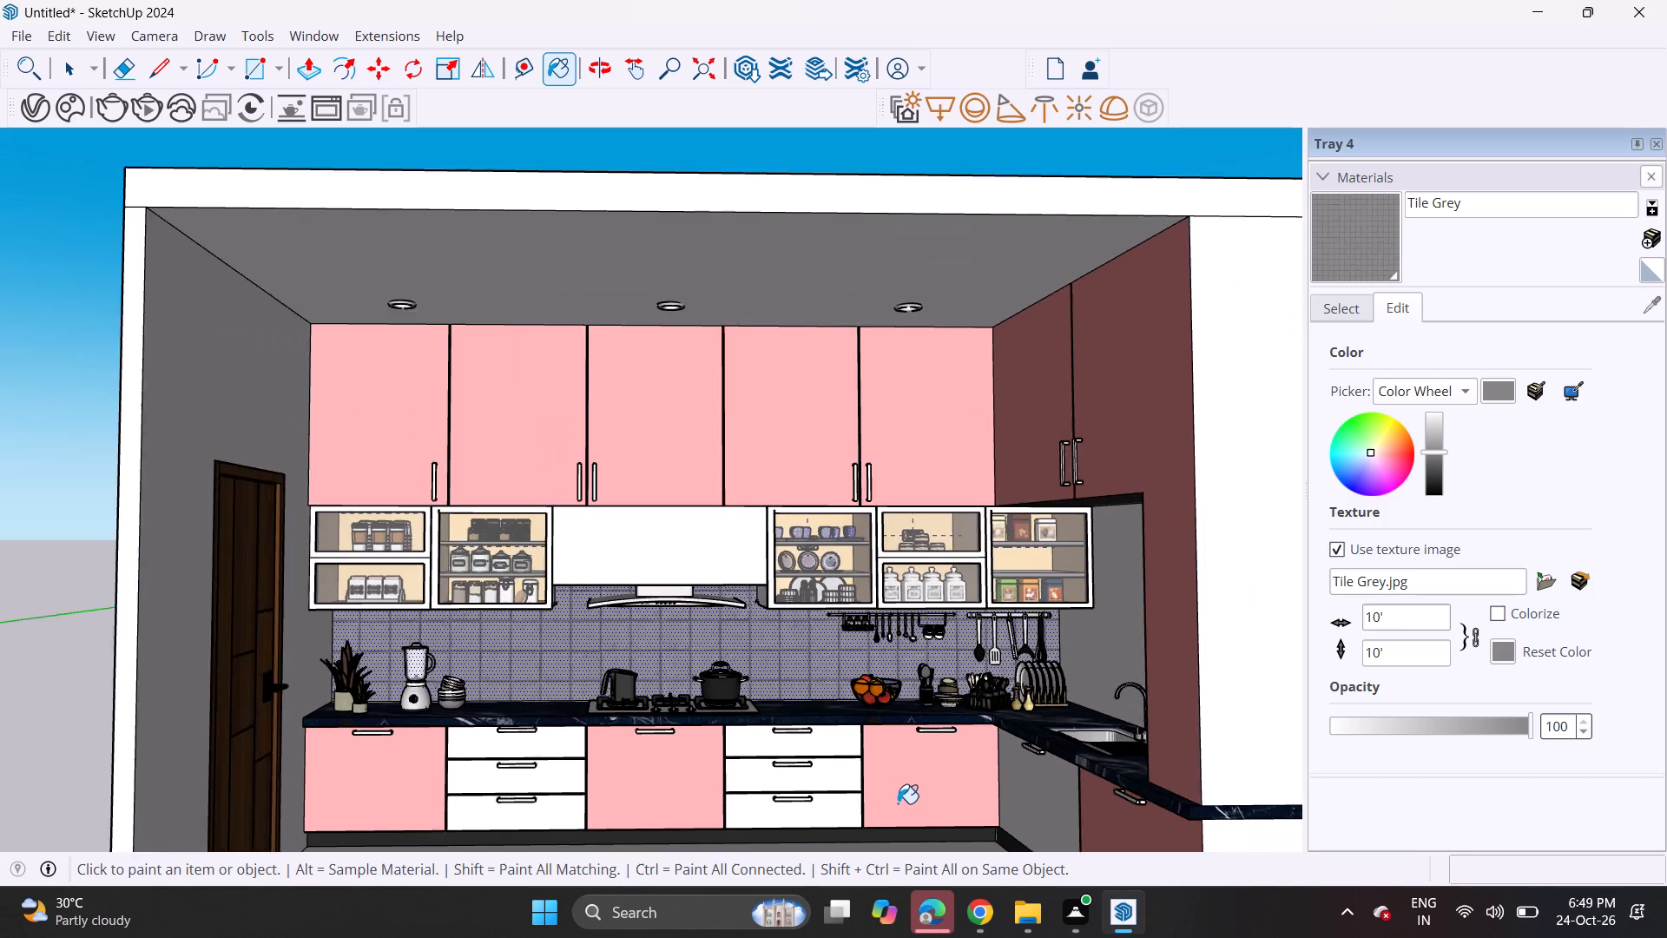
middle_click_drag(897, 803, 965, 741, "shift")
middle_click_drag(951, 750, 945, 794)
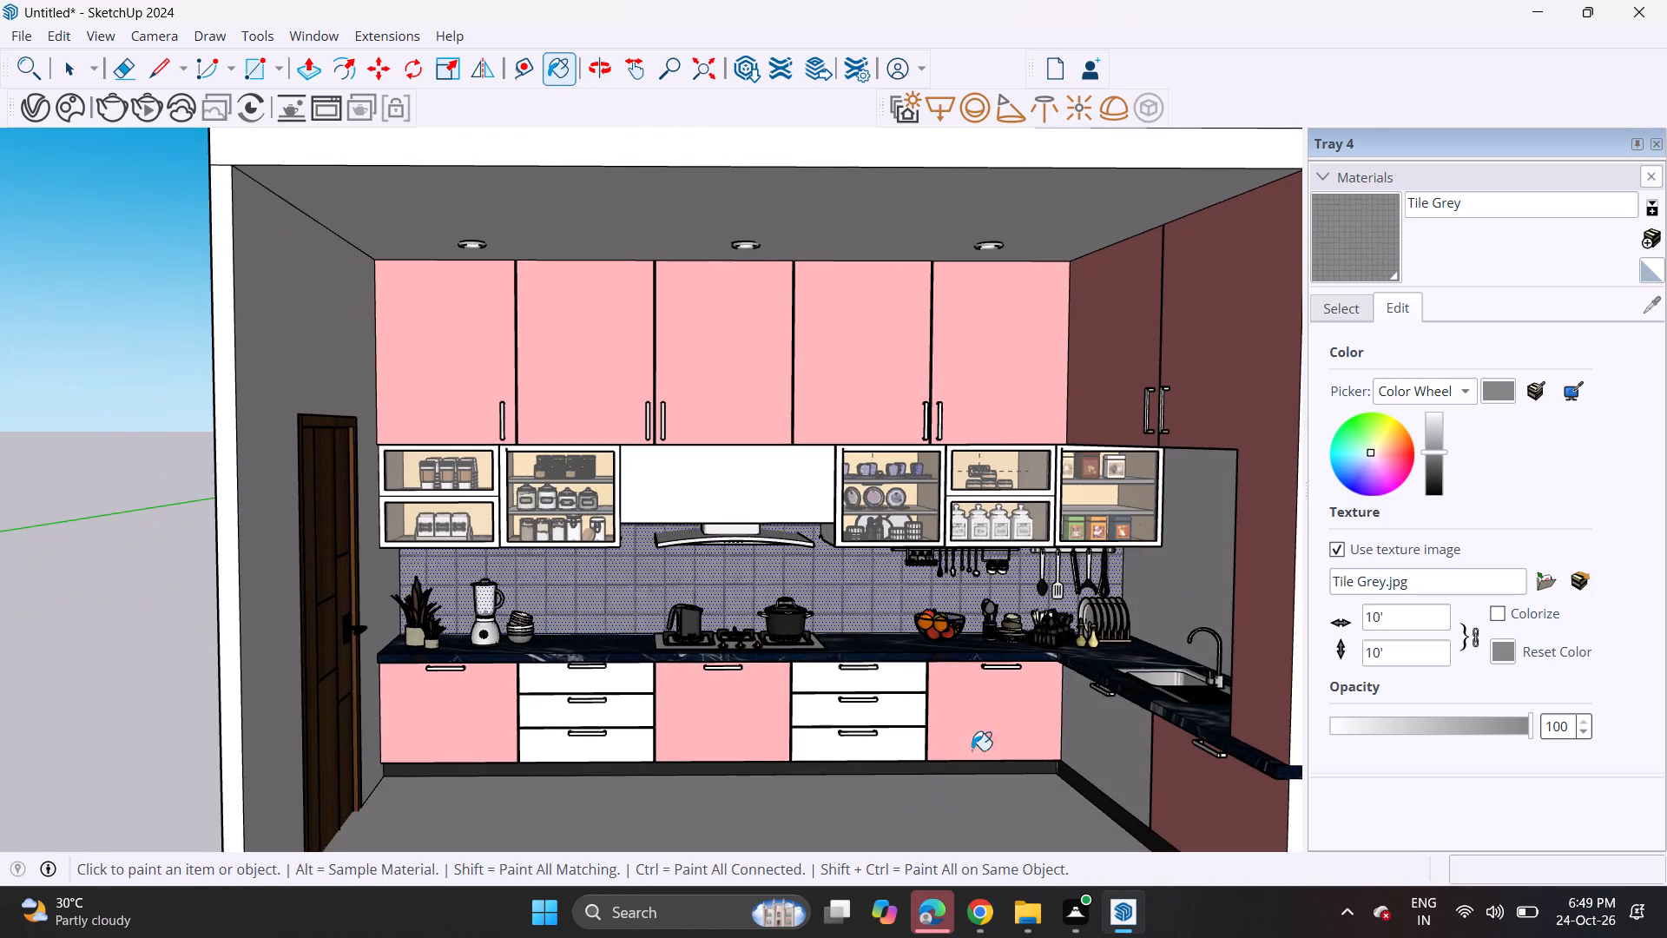
left_click(1432, 435)
left_click(1432, 448)
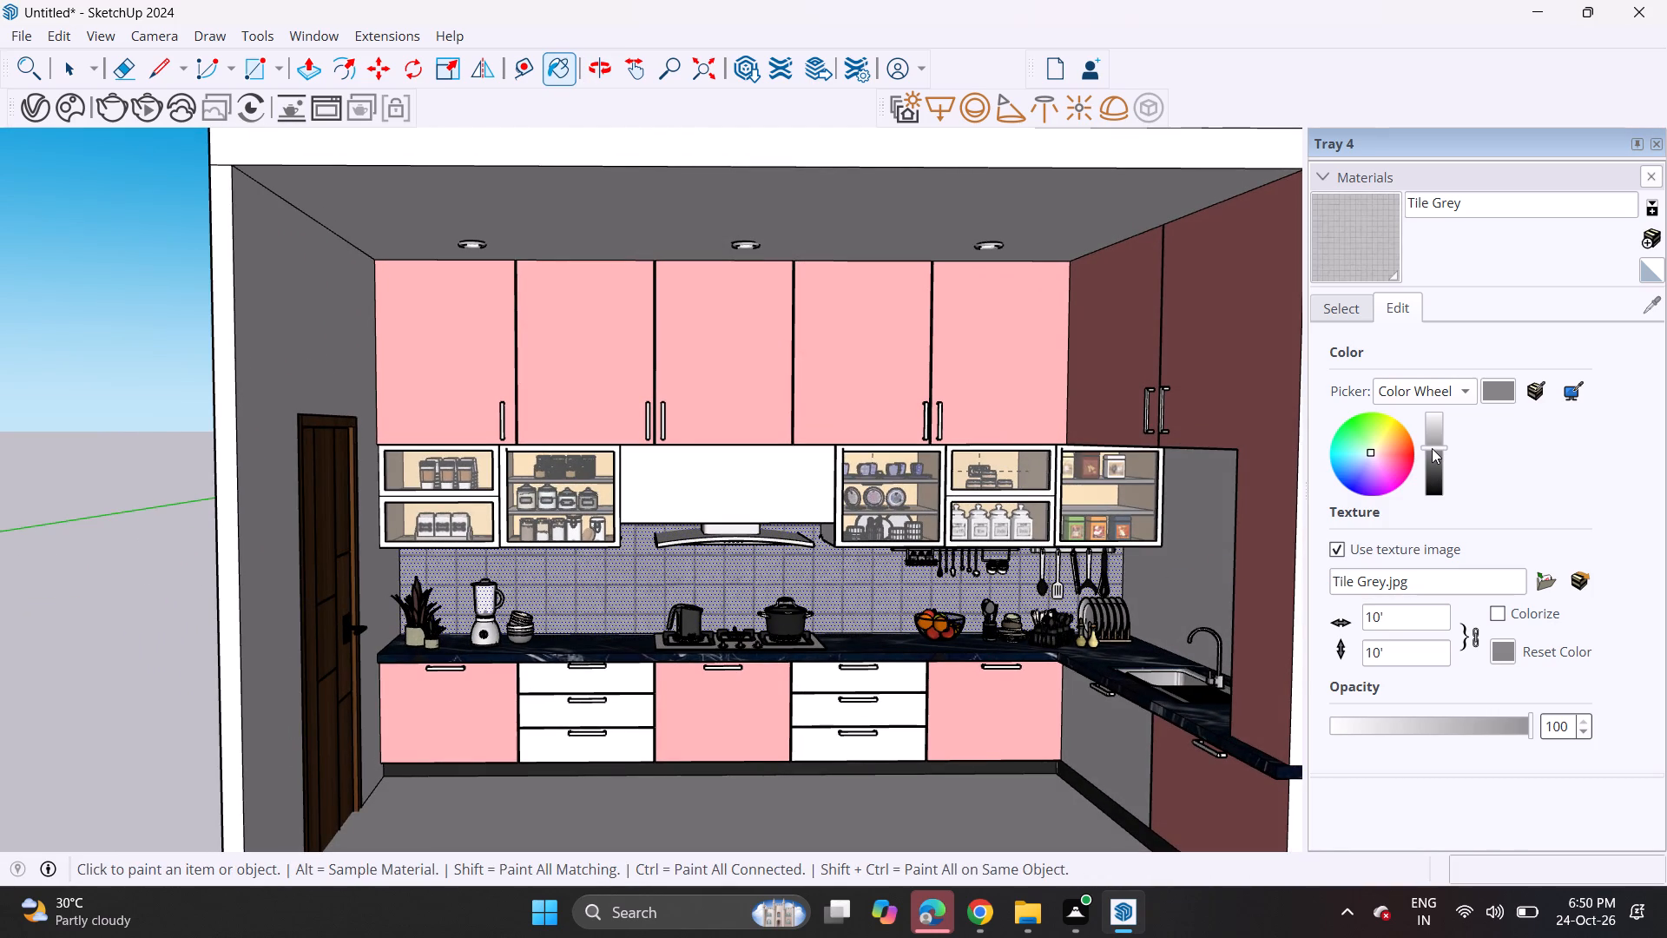
left_click(1434, 439)
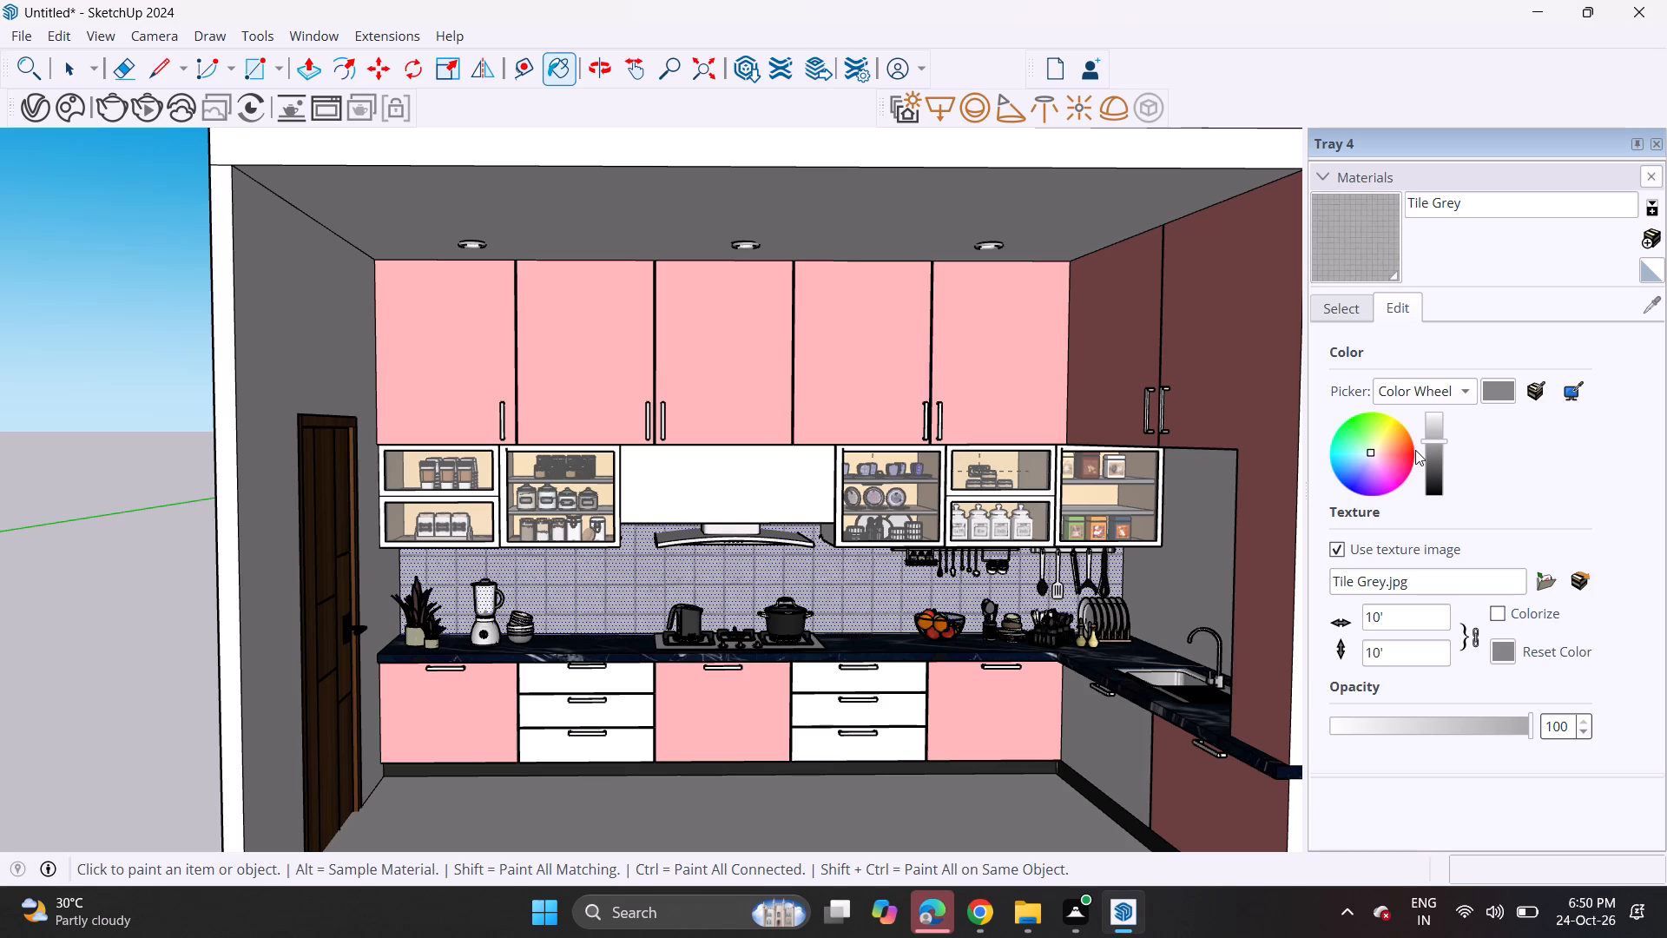
left_click(1435, 448)
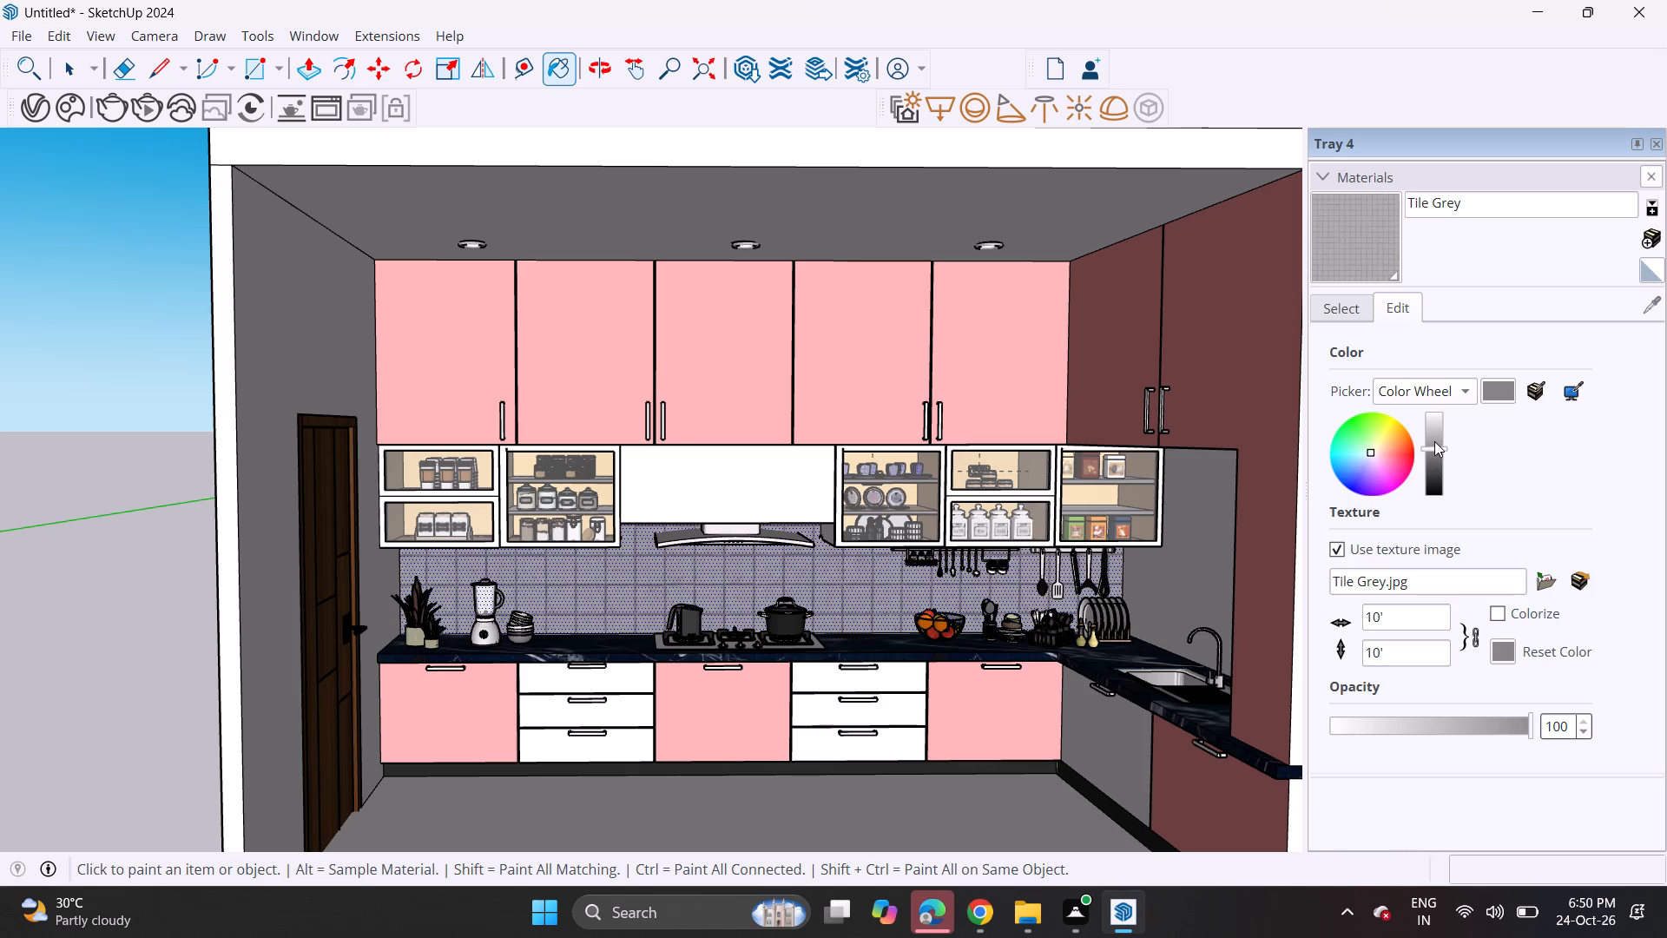
left_click(1434, 443)
type("V")
key("space")
key("space")
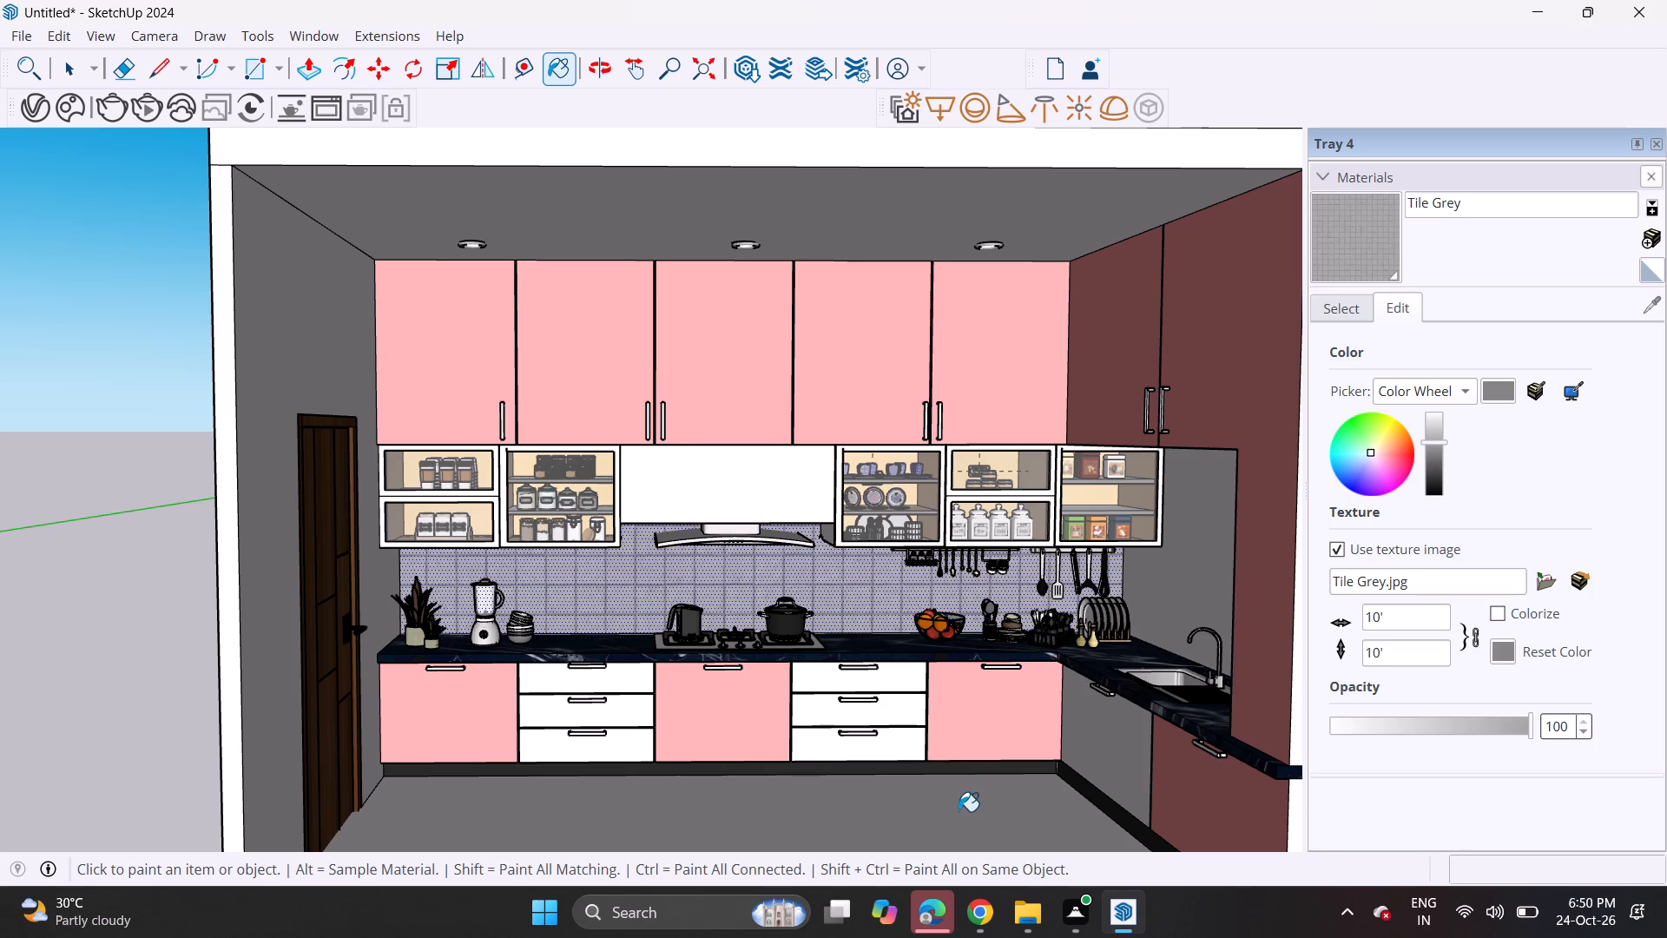
key("space")
middle_click_drag(636, 815, 629, 776)
scroll(630, 812, "up", 1)
middle_click_drag(658, 773, 562, 814, "shift")
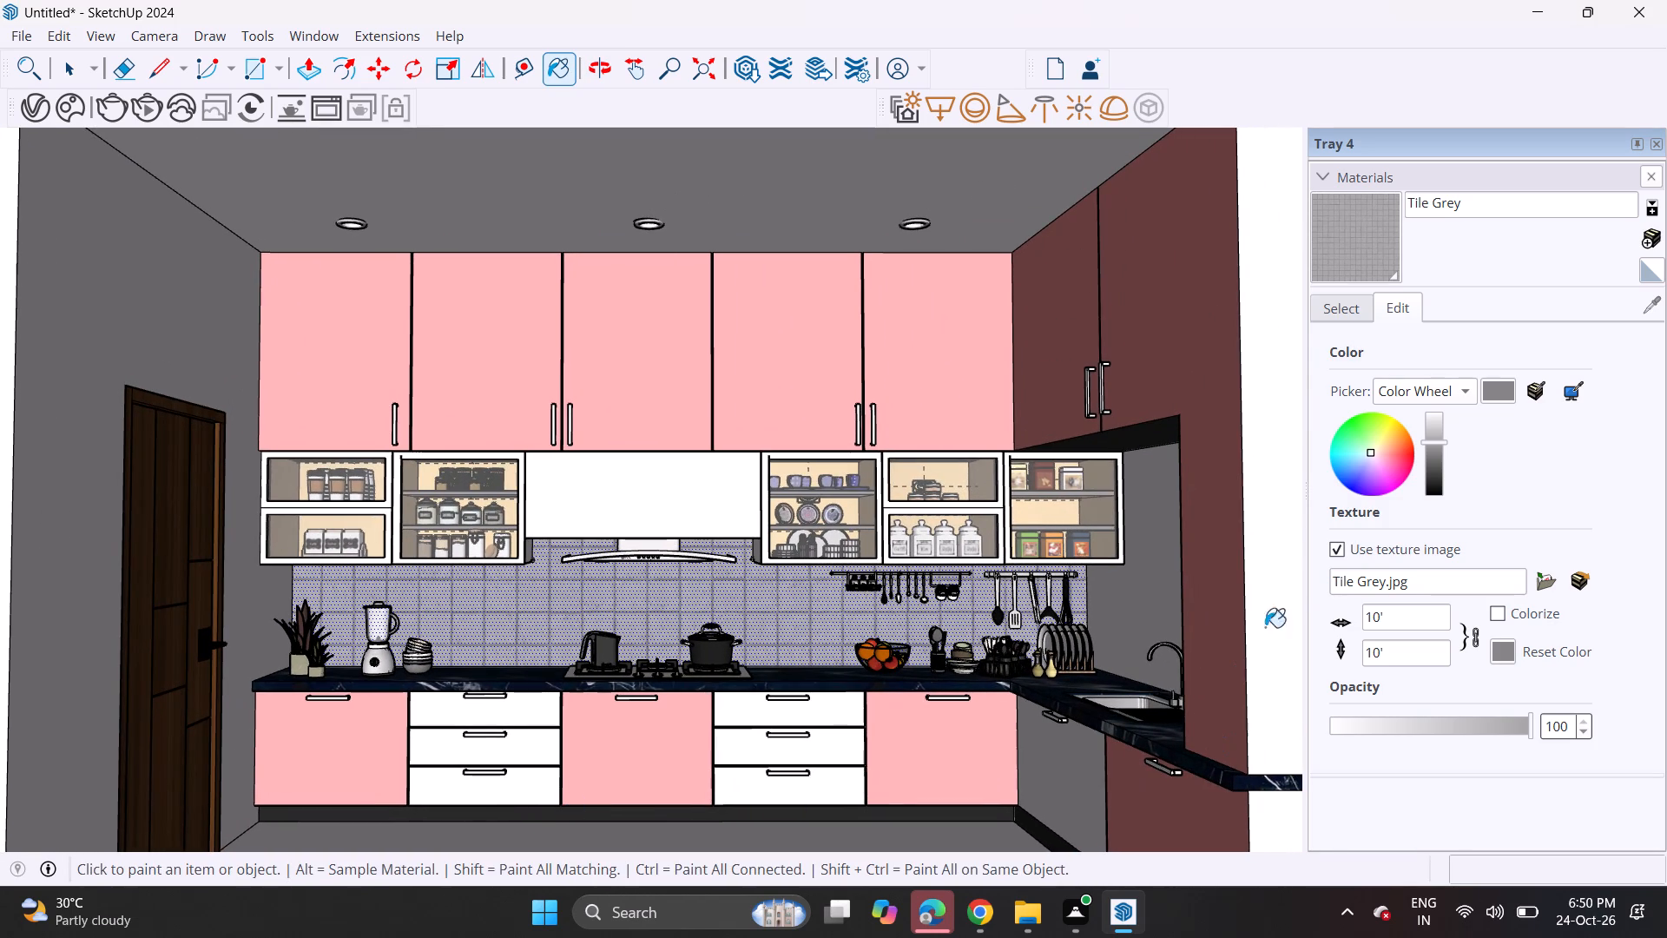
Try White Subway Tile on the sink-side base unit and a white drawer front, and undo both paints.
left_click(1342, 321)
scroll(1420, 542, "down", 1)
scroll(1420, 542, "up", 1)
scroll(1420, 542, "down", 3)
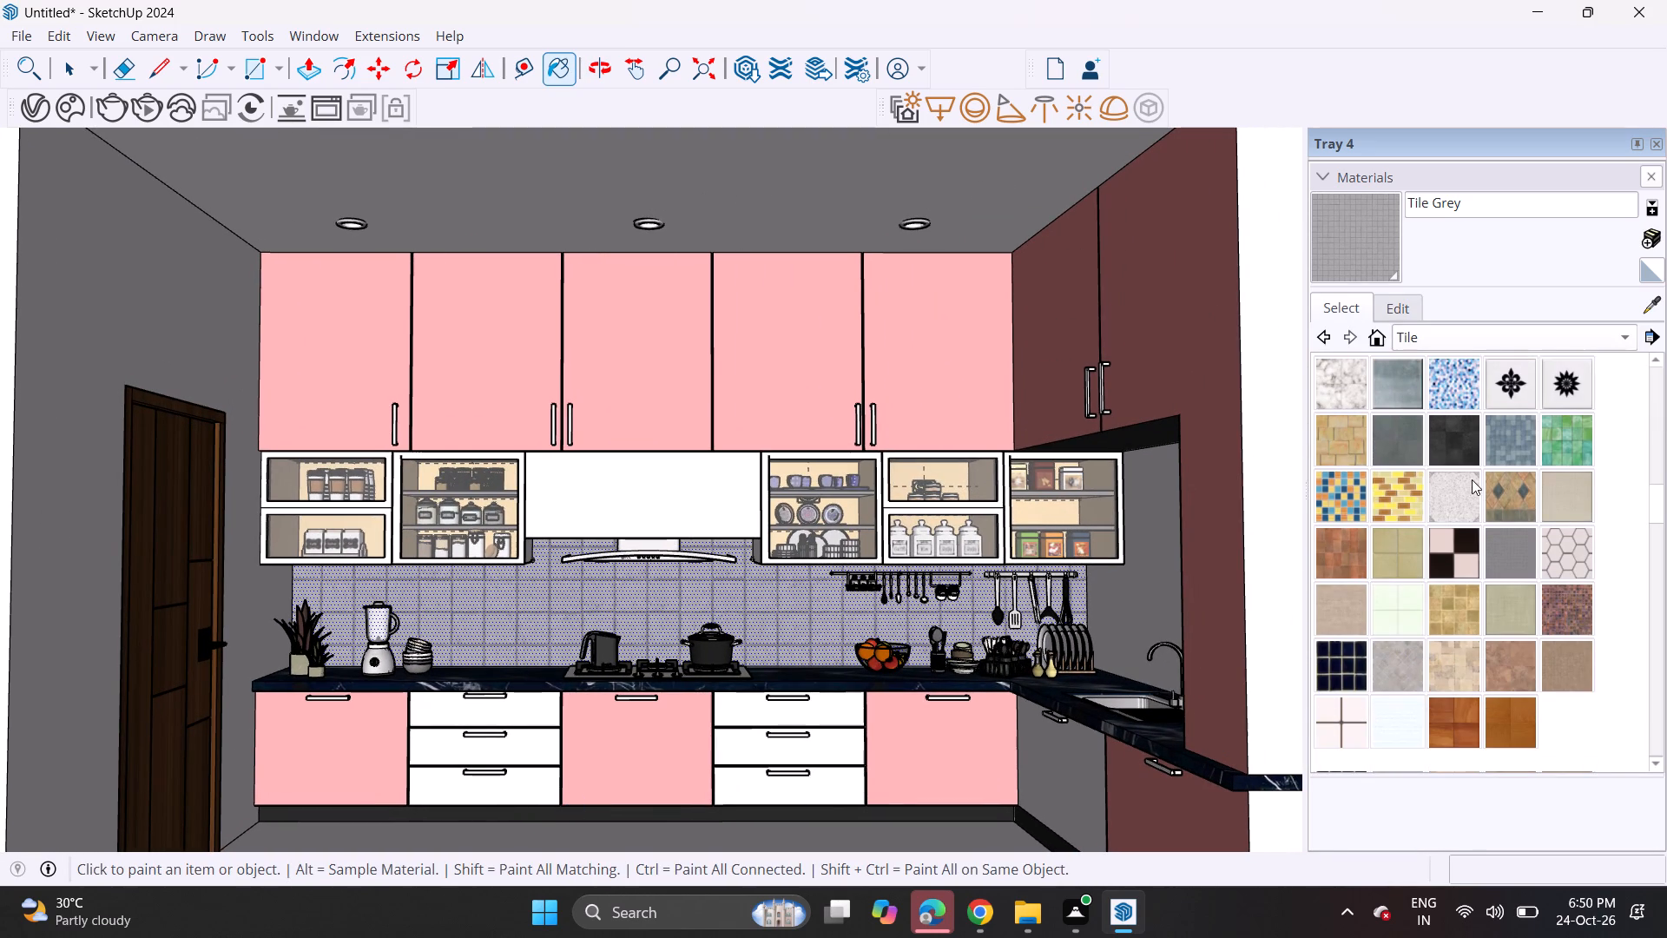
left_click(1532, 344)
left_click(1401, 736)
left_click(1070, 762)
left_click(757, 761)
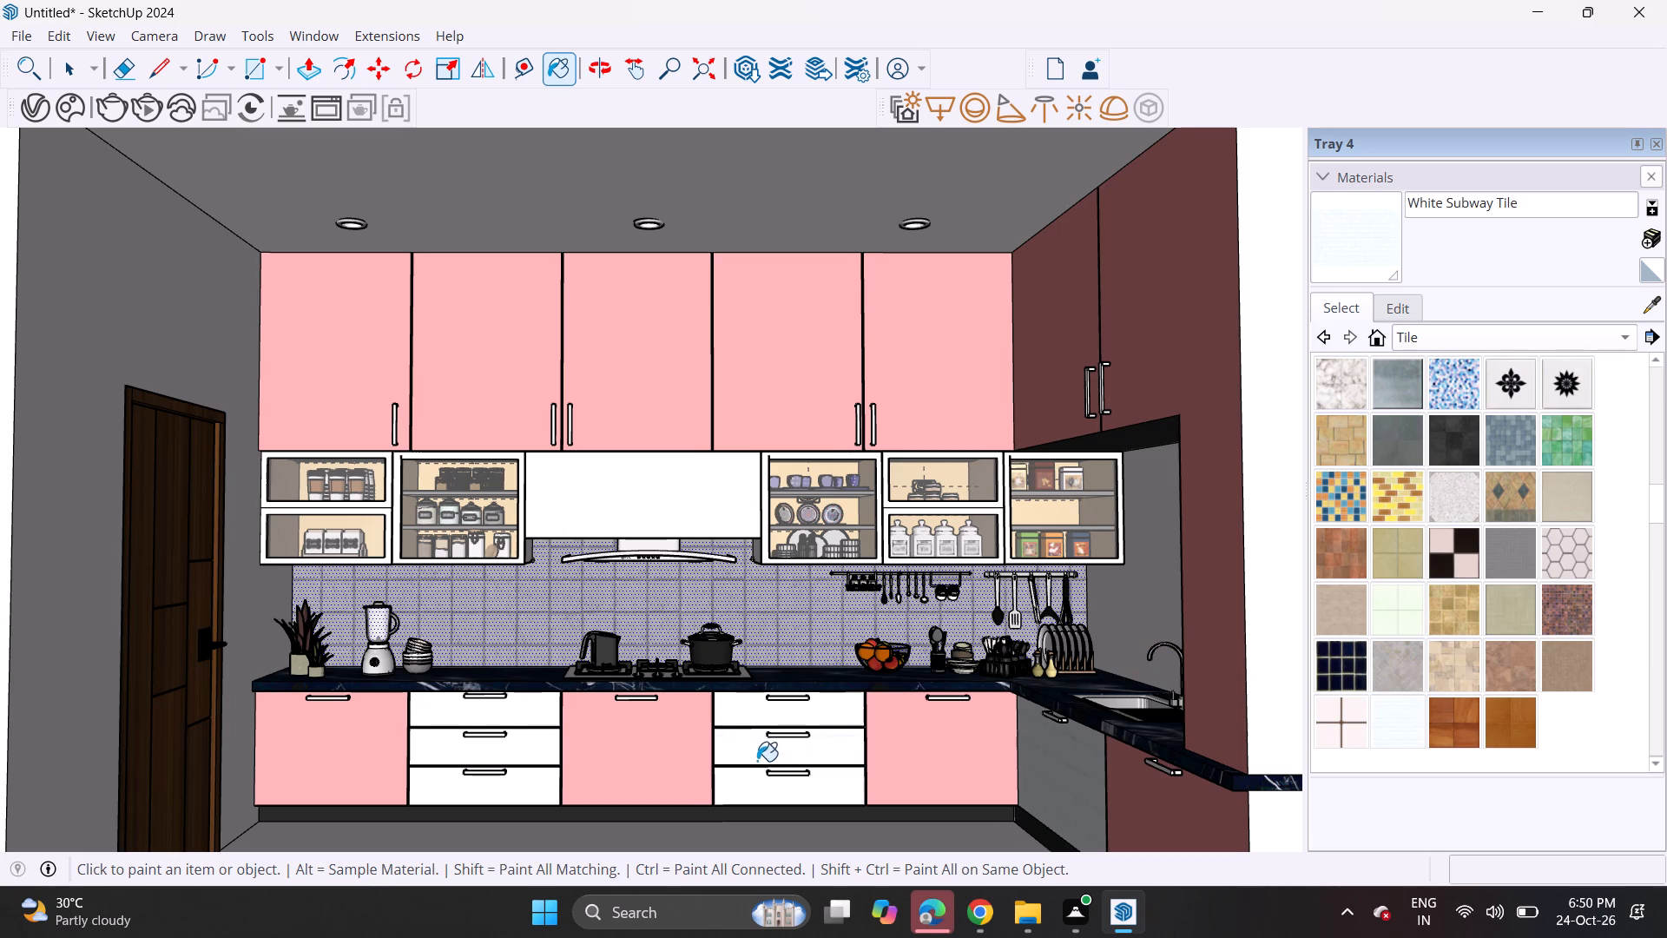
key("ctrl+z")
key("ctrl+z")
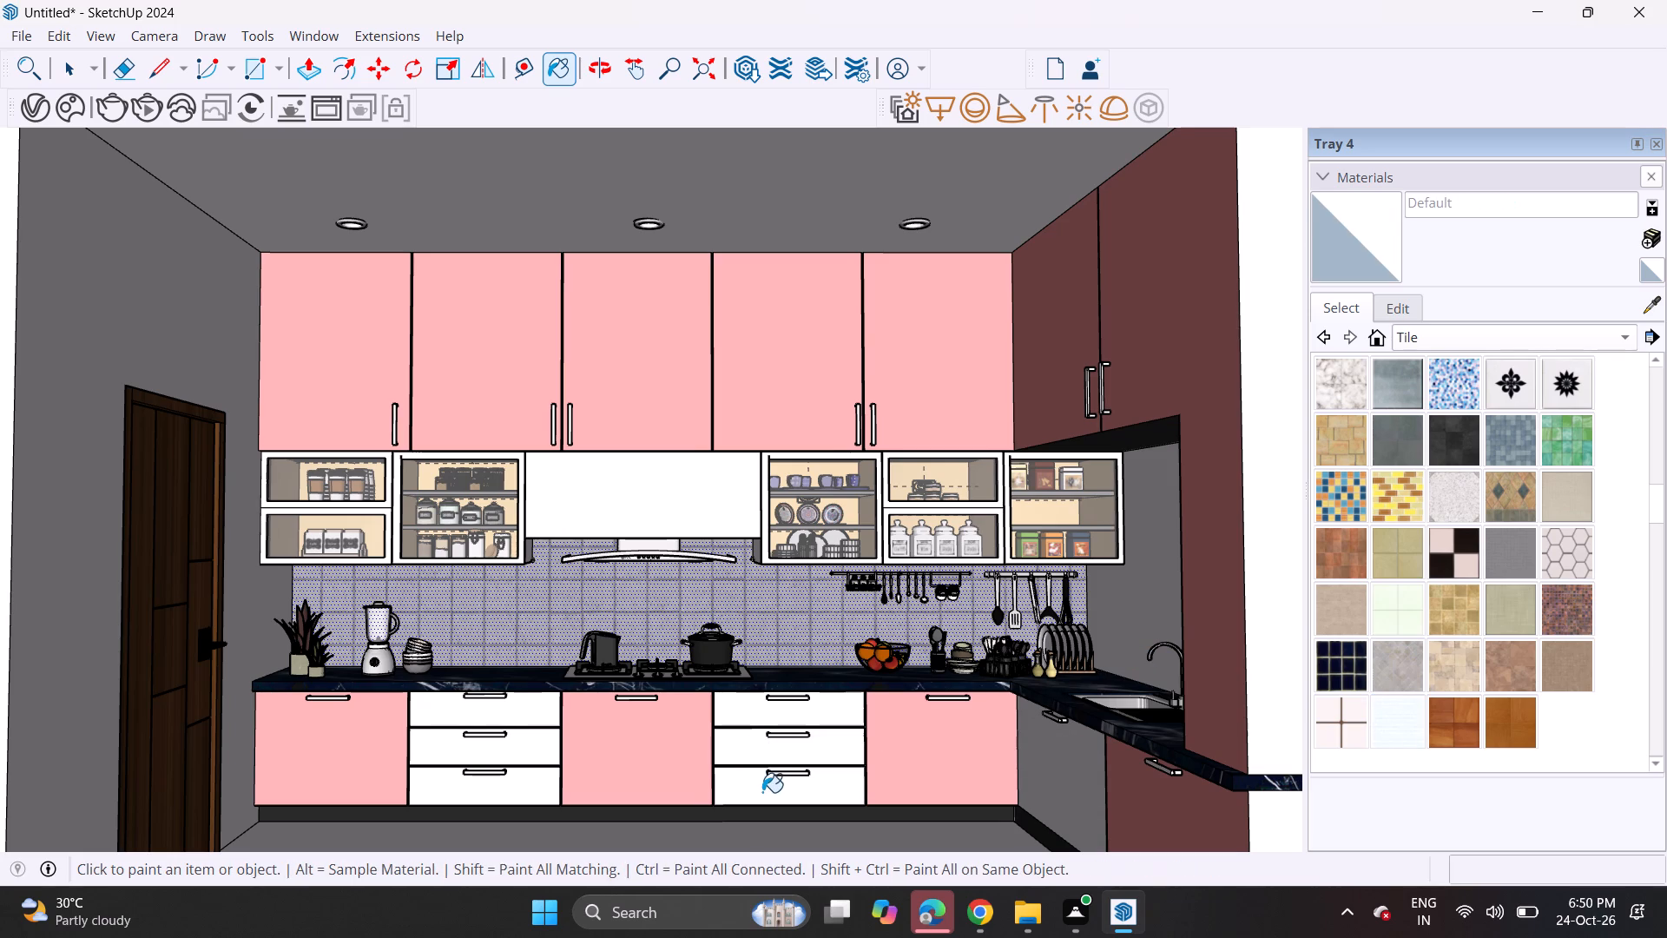
Paint the door-side wall, the ceiling and the sink-side wall with white Color M00 from the Colors materials.
left_click(1483, 339)
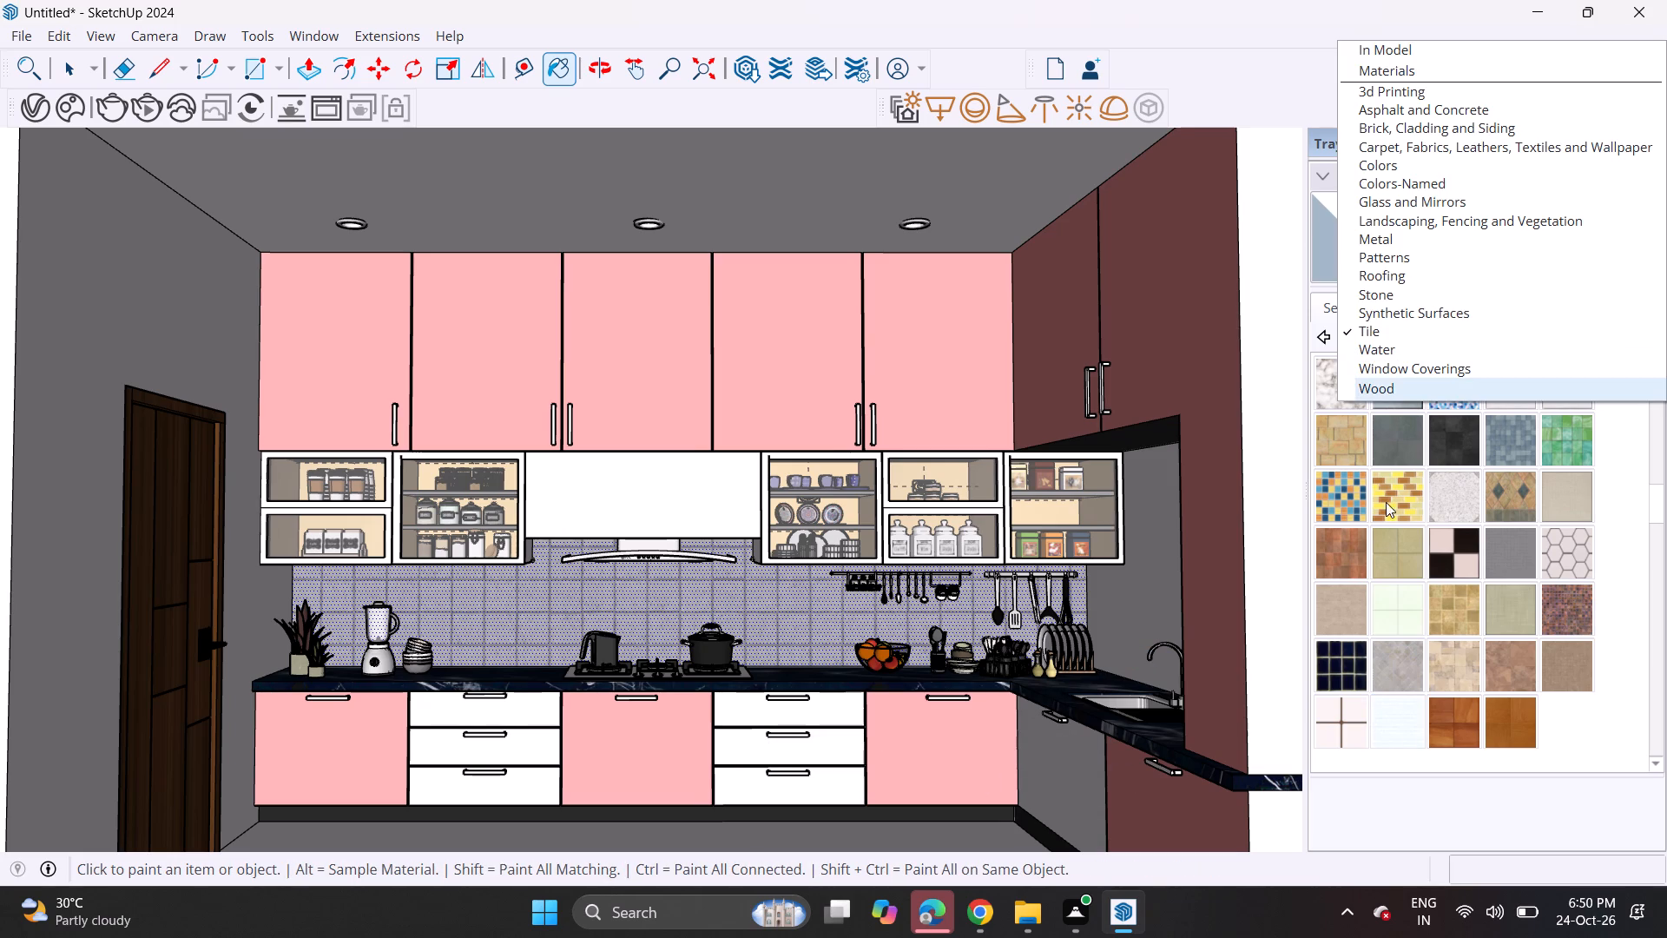
left_click(1435, 162)
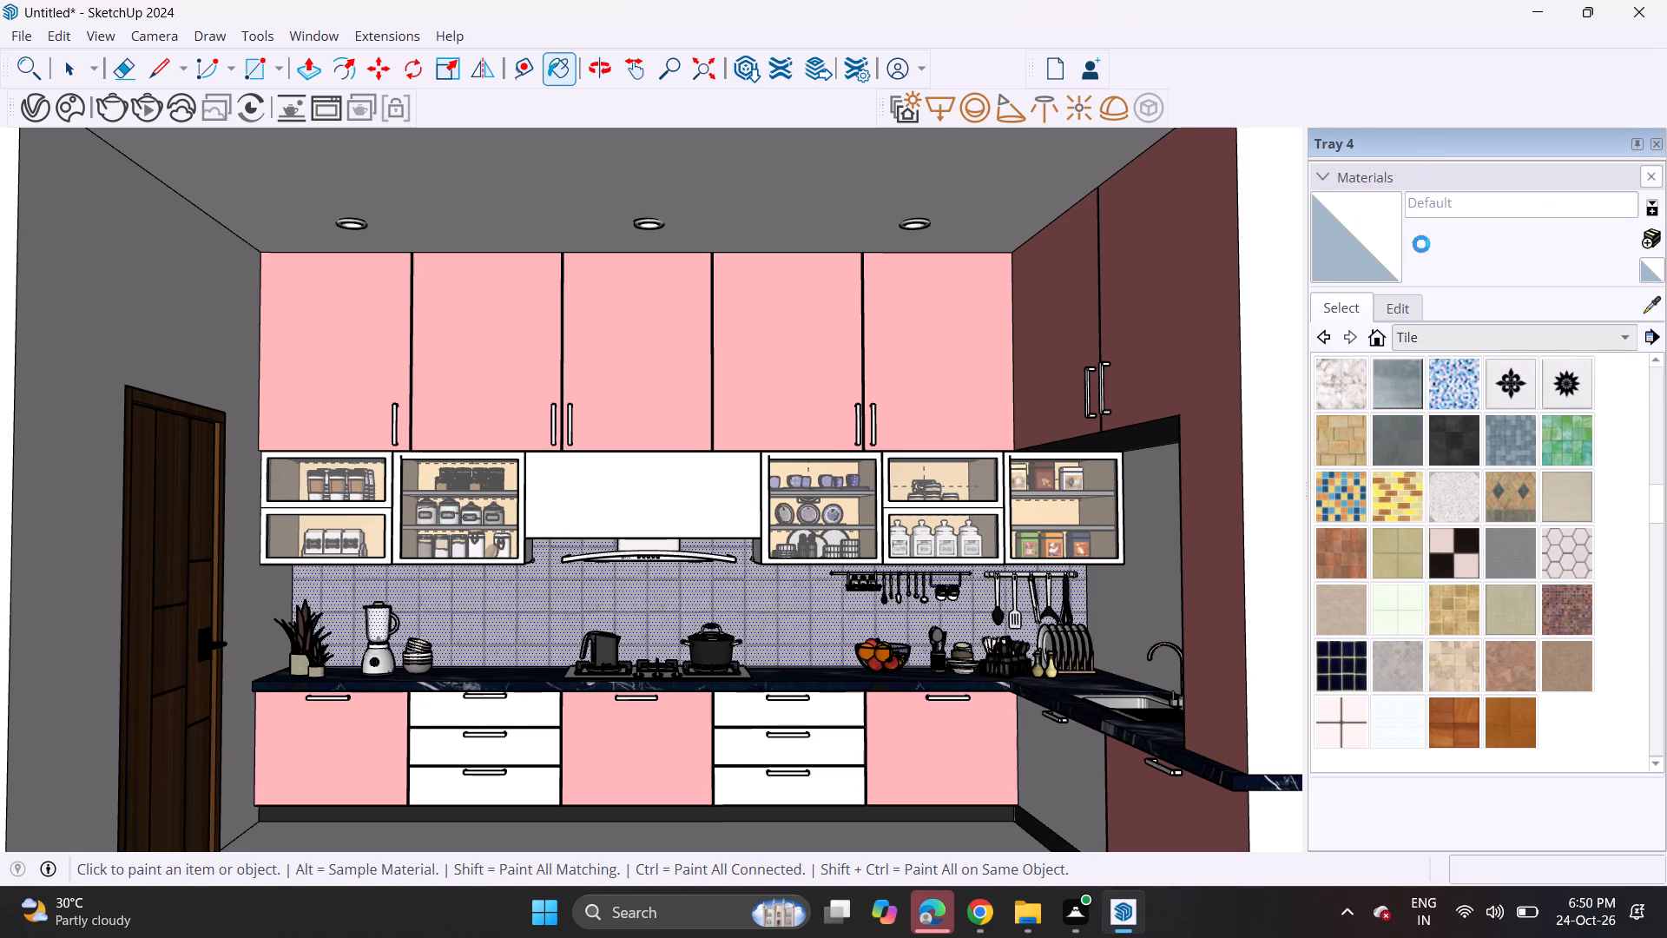
scroll(1464, 634, "down", 15)
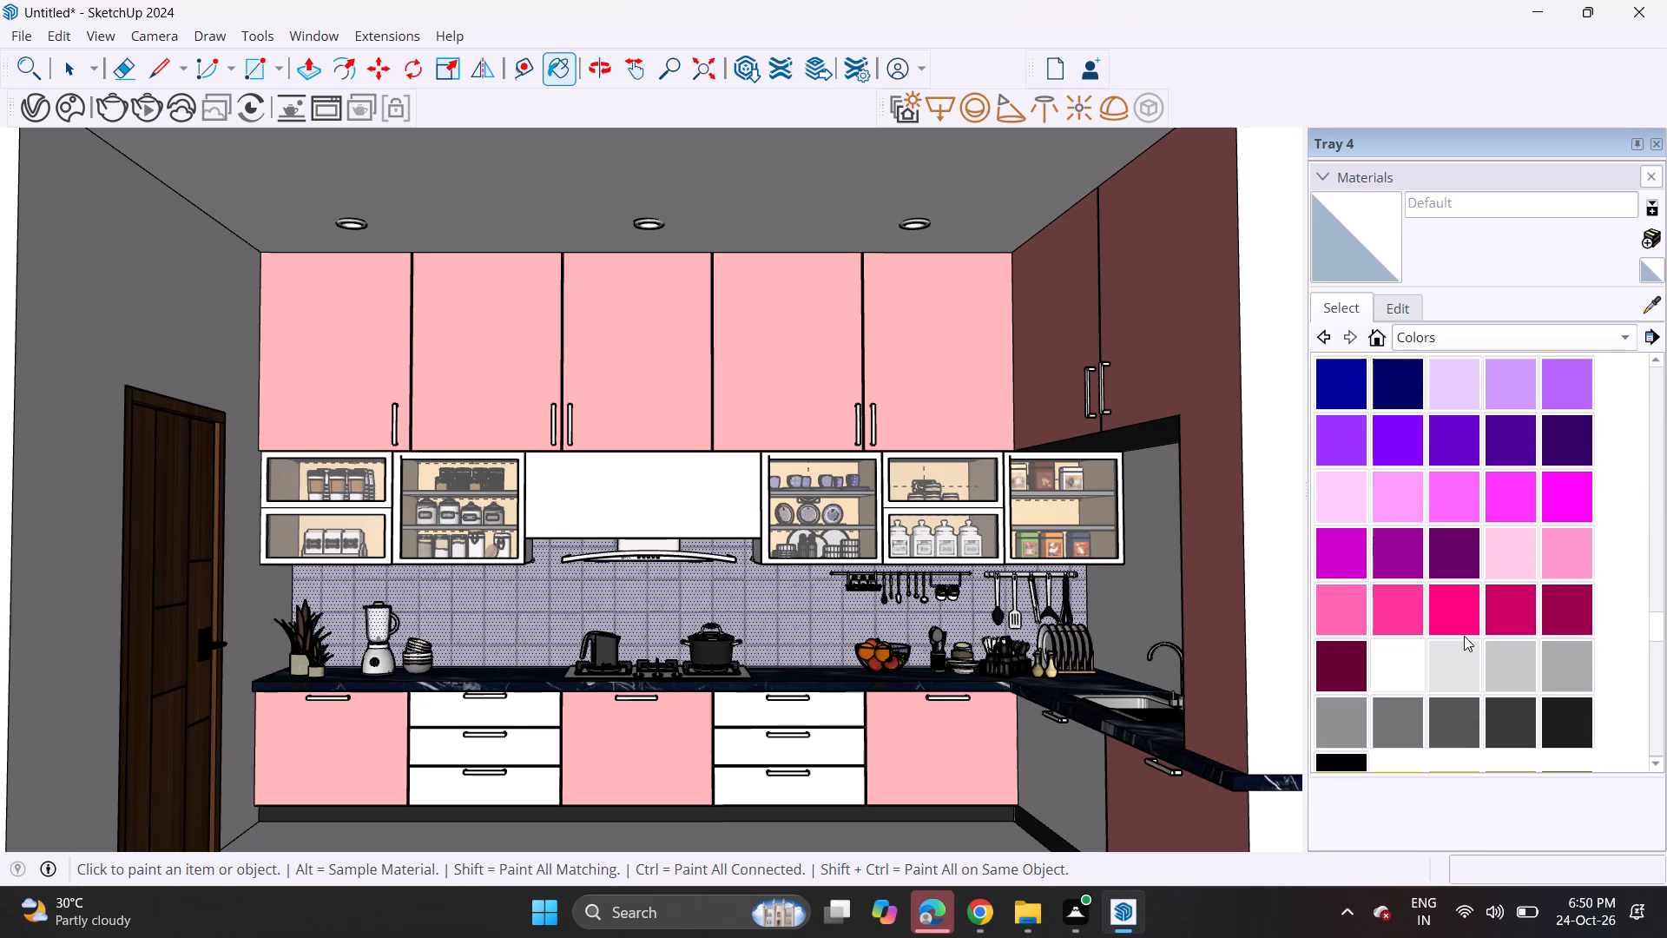
left_click(1406, 659)
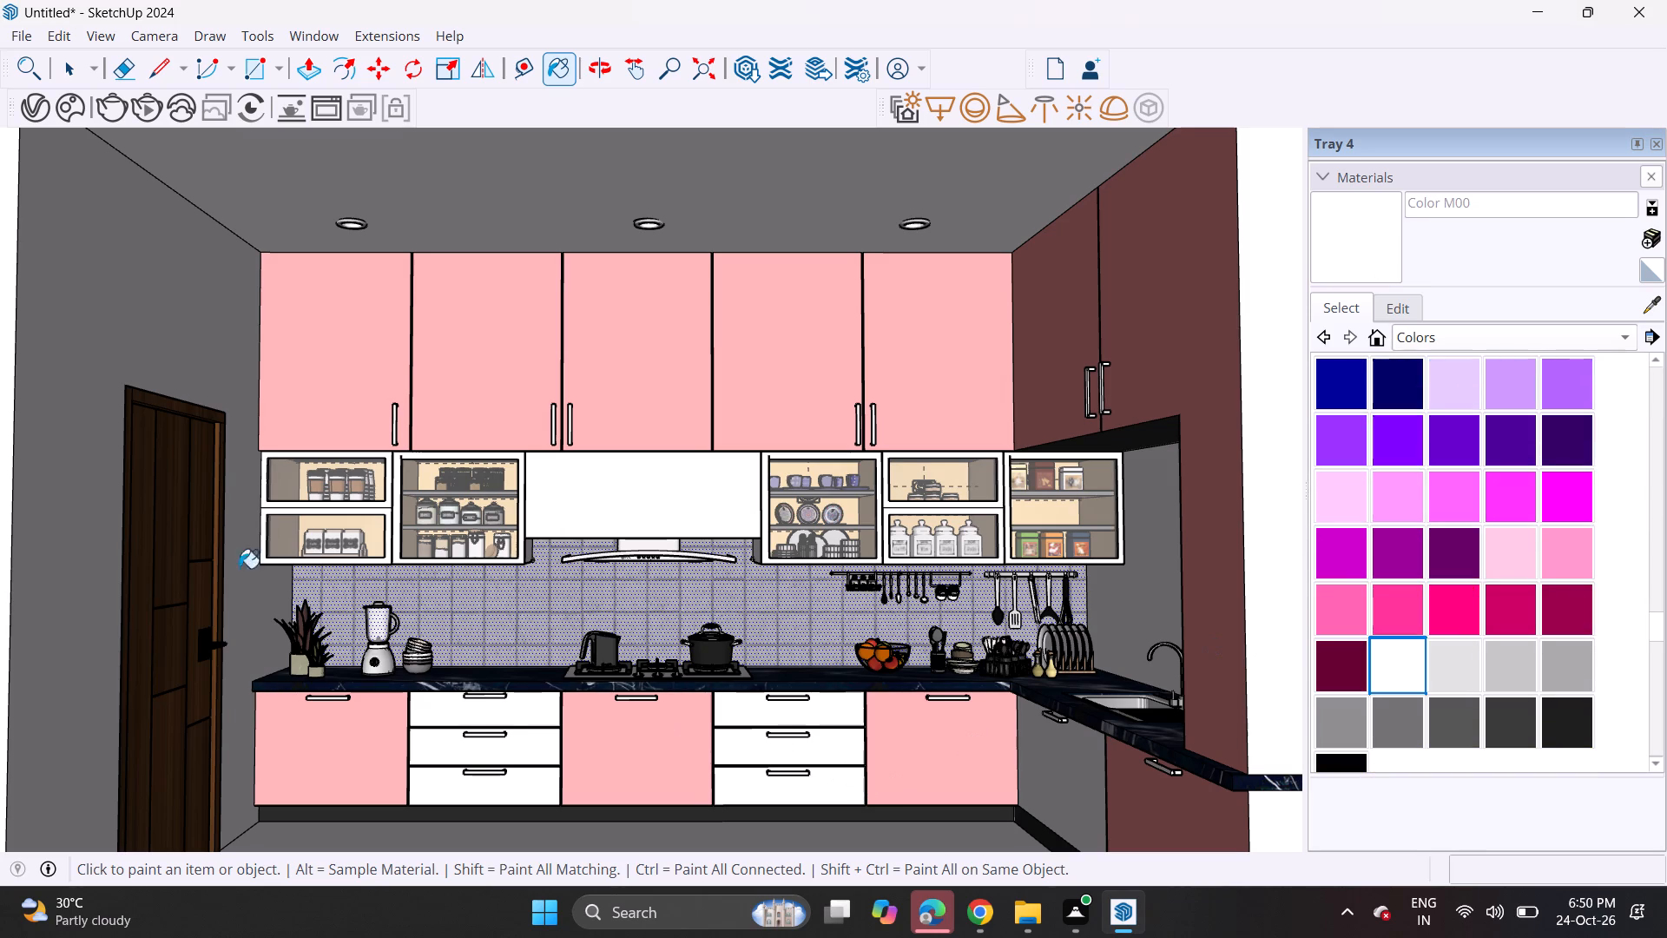
left_click(145, 393)
left_click(159, 362)
left_click(340, 160)
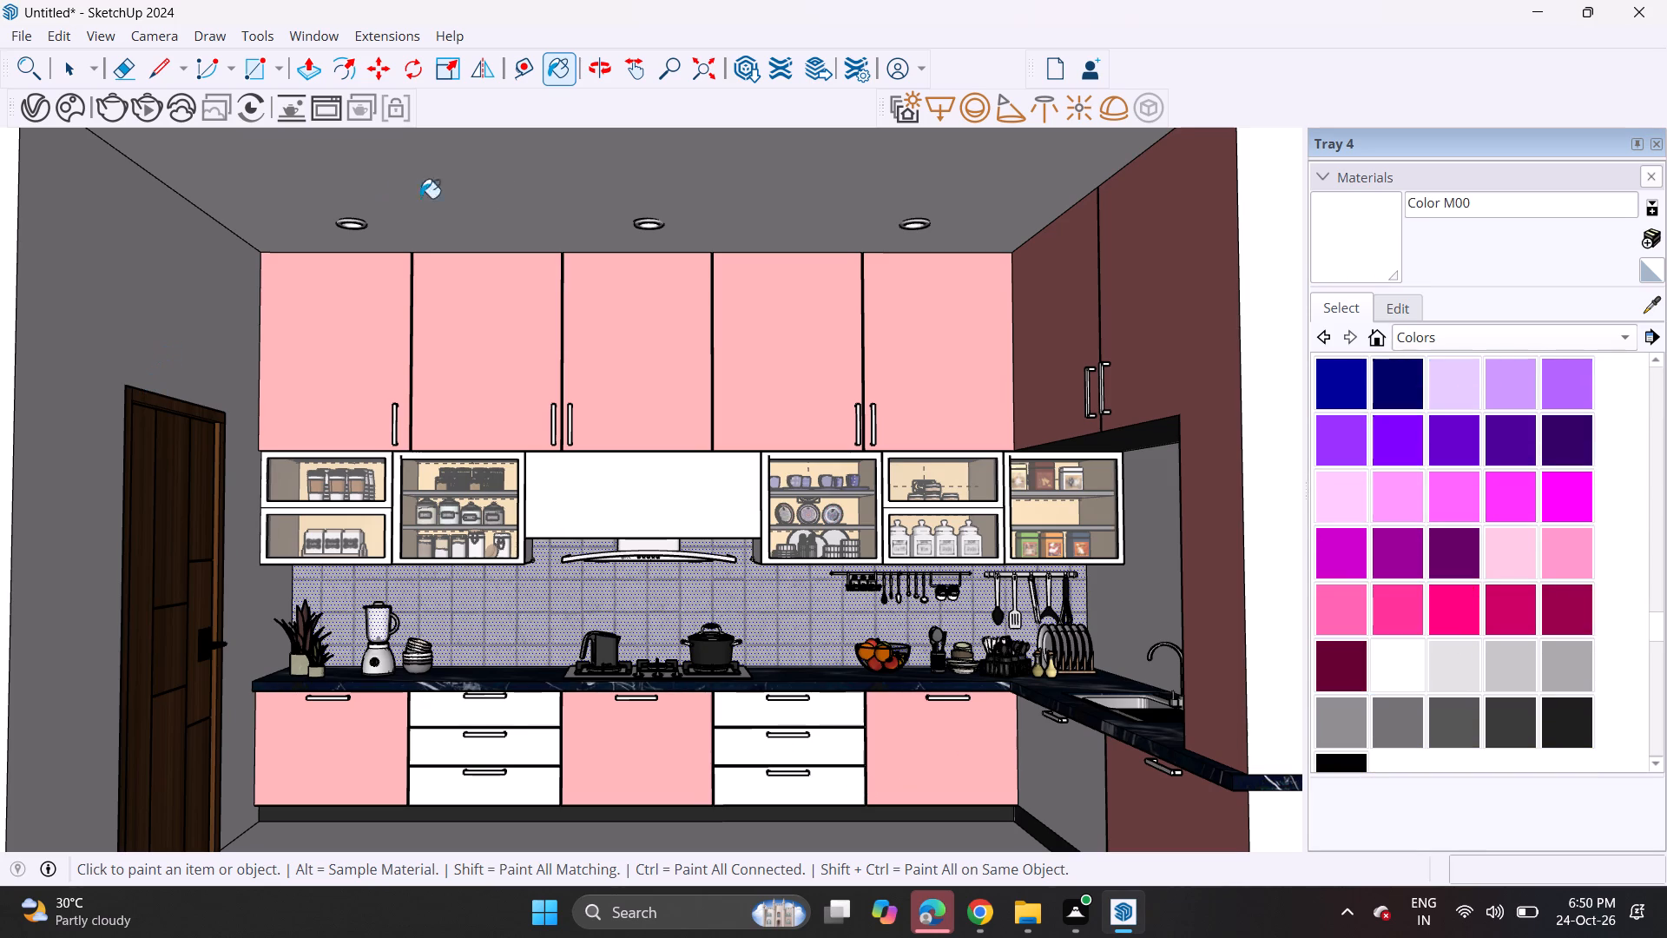
left_click(1125, 574)
Look through the VAMSHI INTERIOR folder for a file to import, and close the import without choosing one.
scroll(927, 717, "down", 2)
middle_click_drag(923, 717, 924, 547, "shift")
middle_click_drag(812, 595, 747, 592)
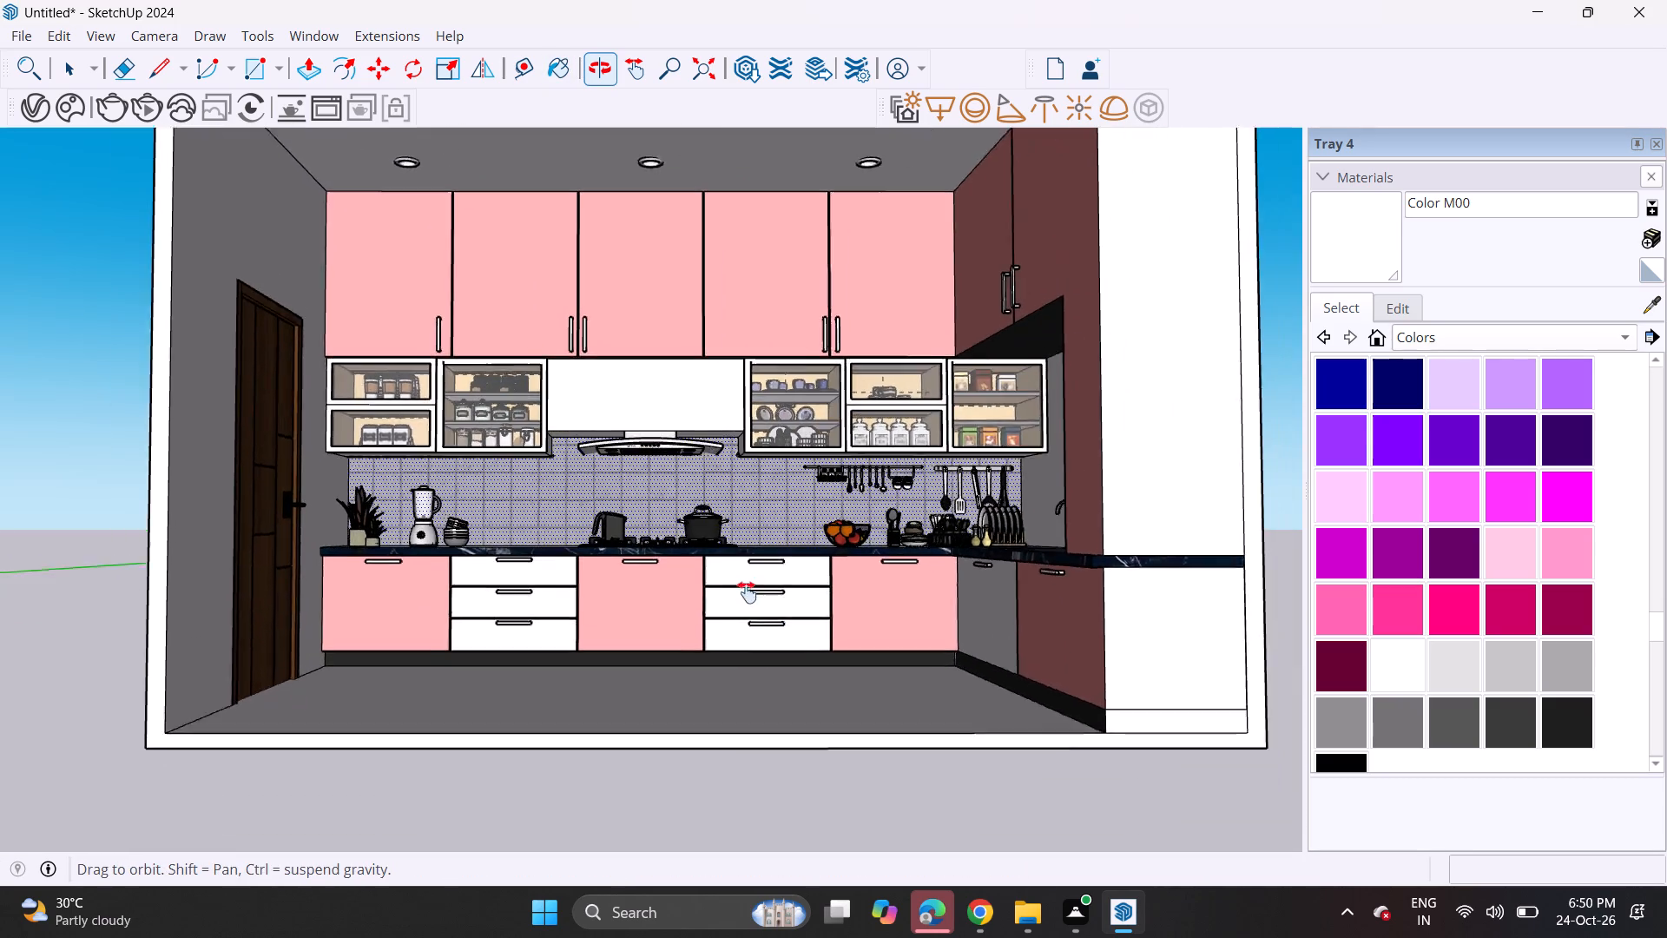
middle_click_drag(747, 592, 744, 587)
middle_click_drag(730, 585, 749, 729)
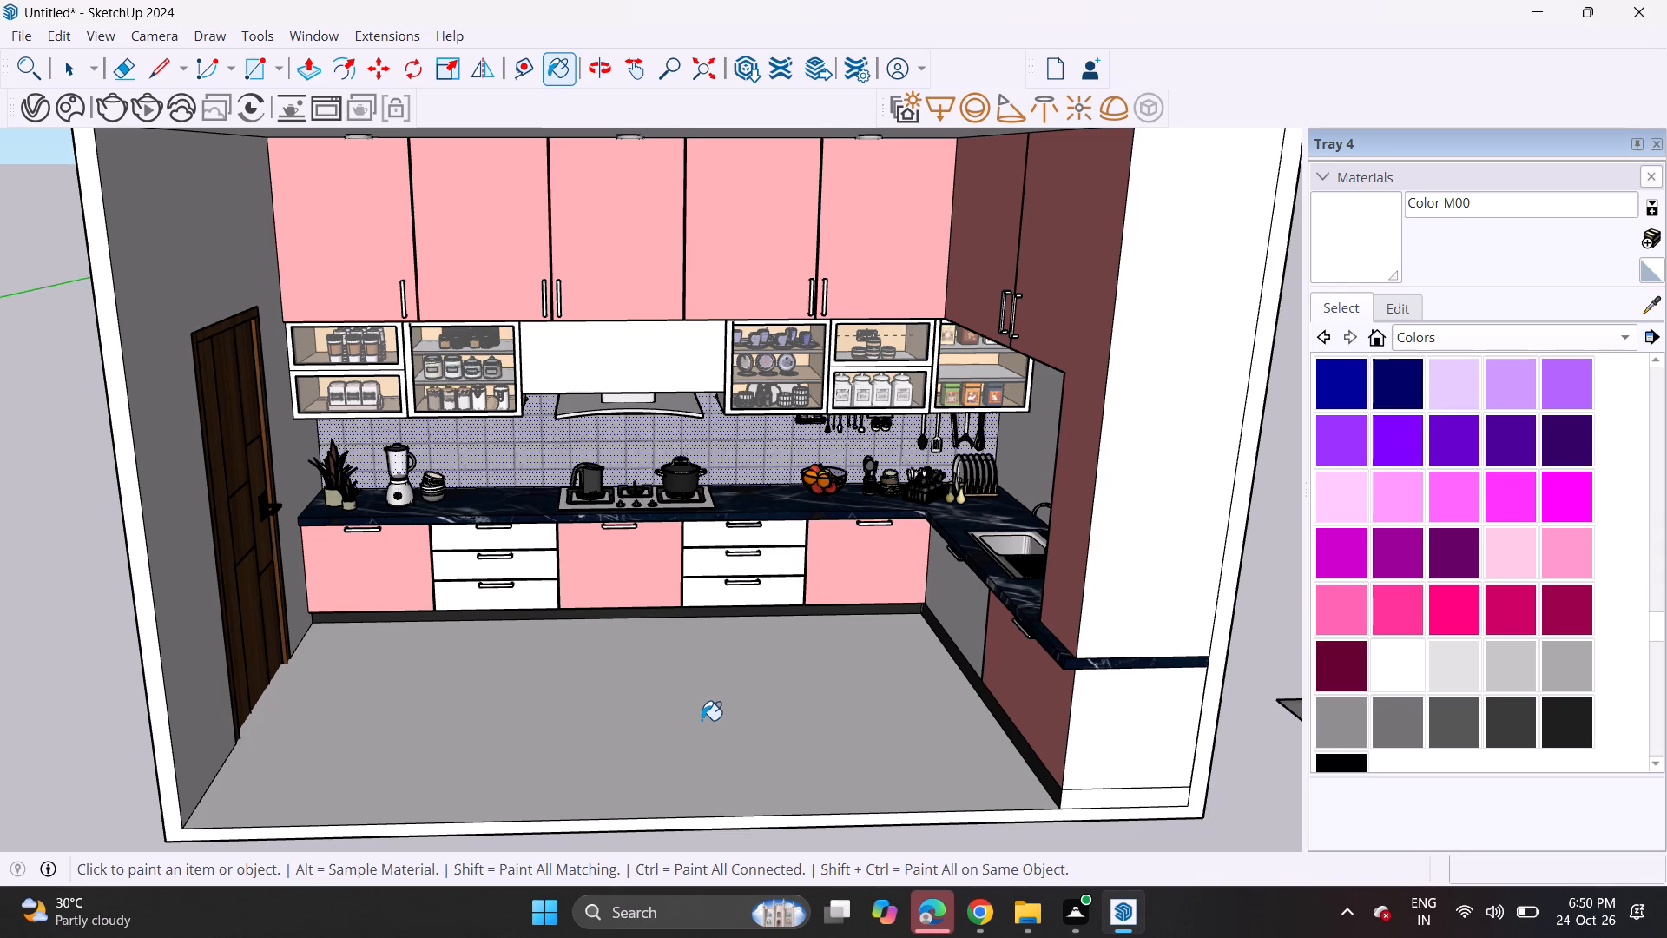
left_click(15, 42)
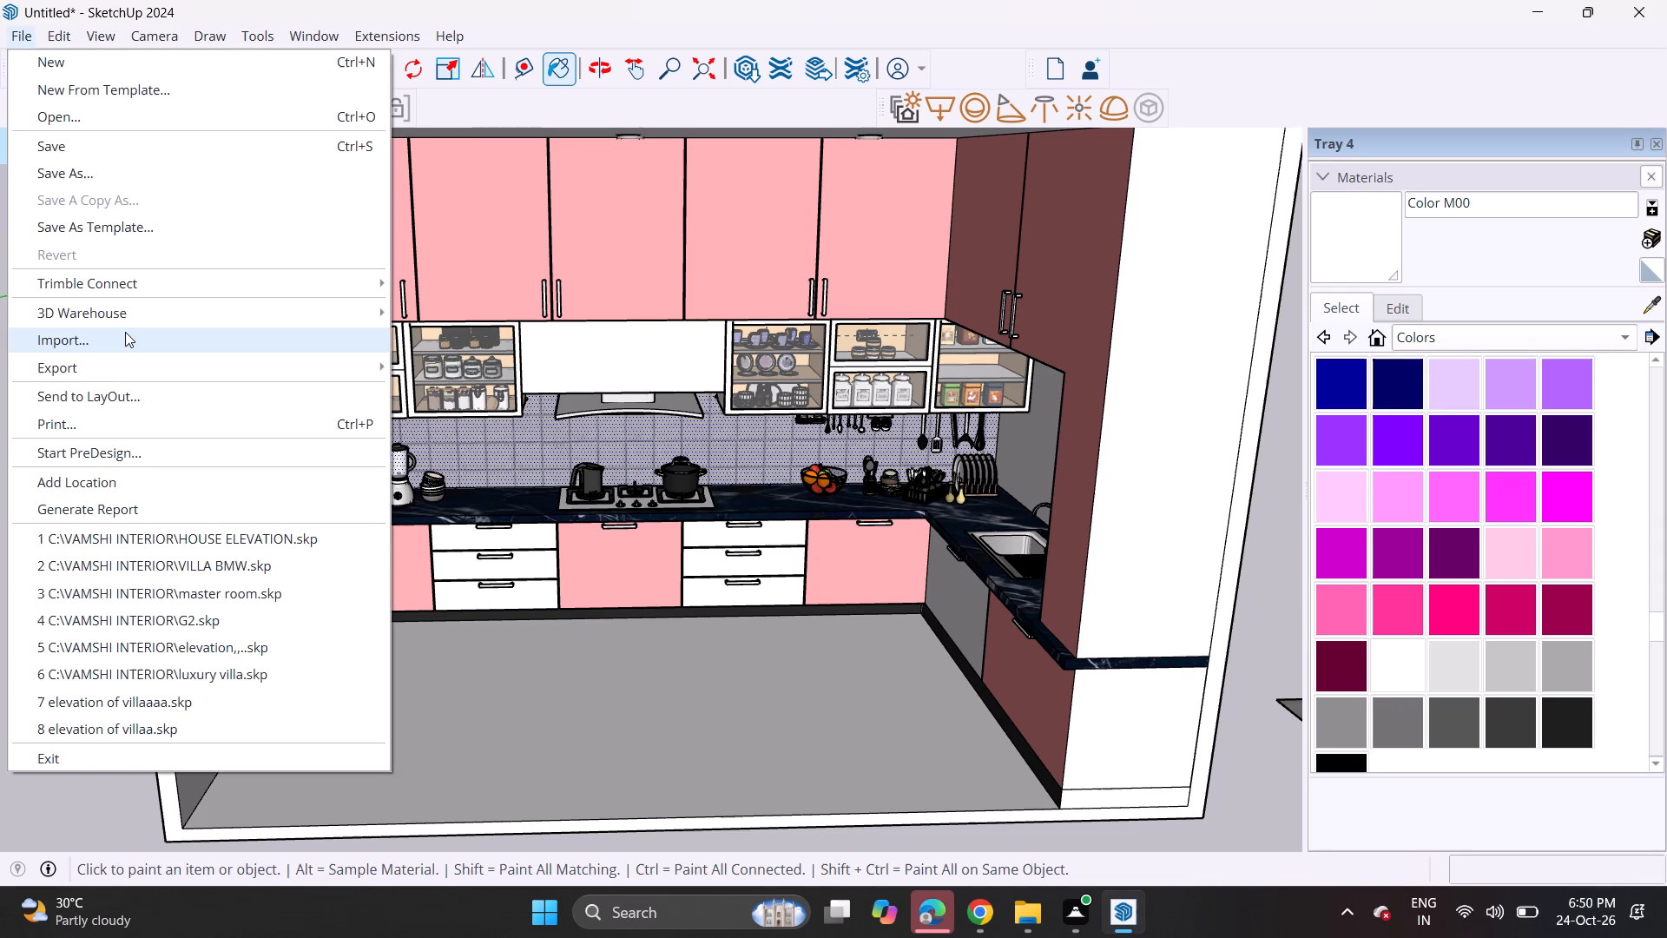
left_click(125, 332)
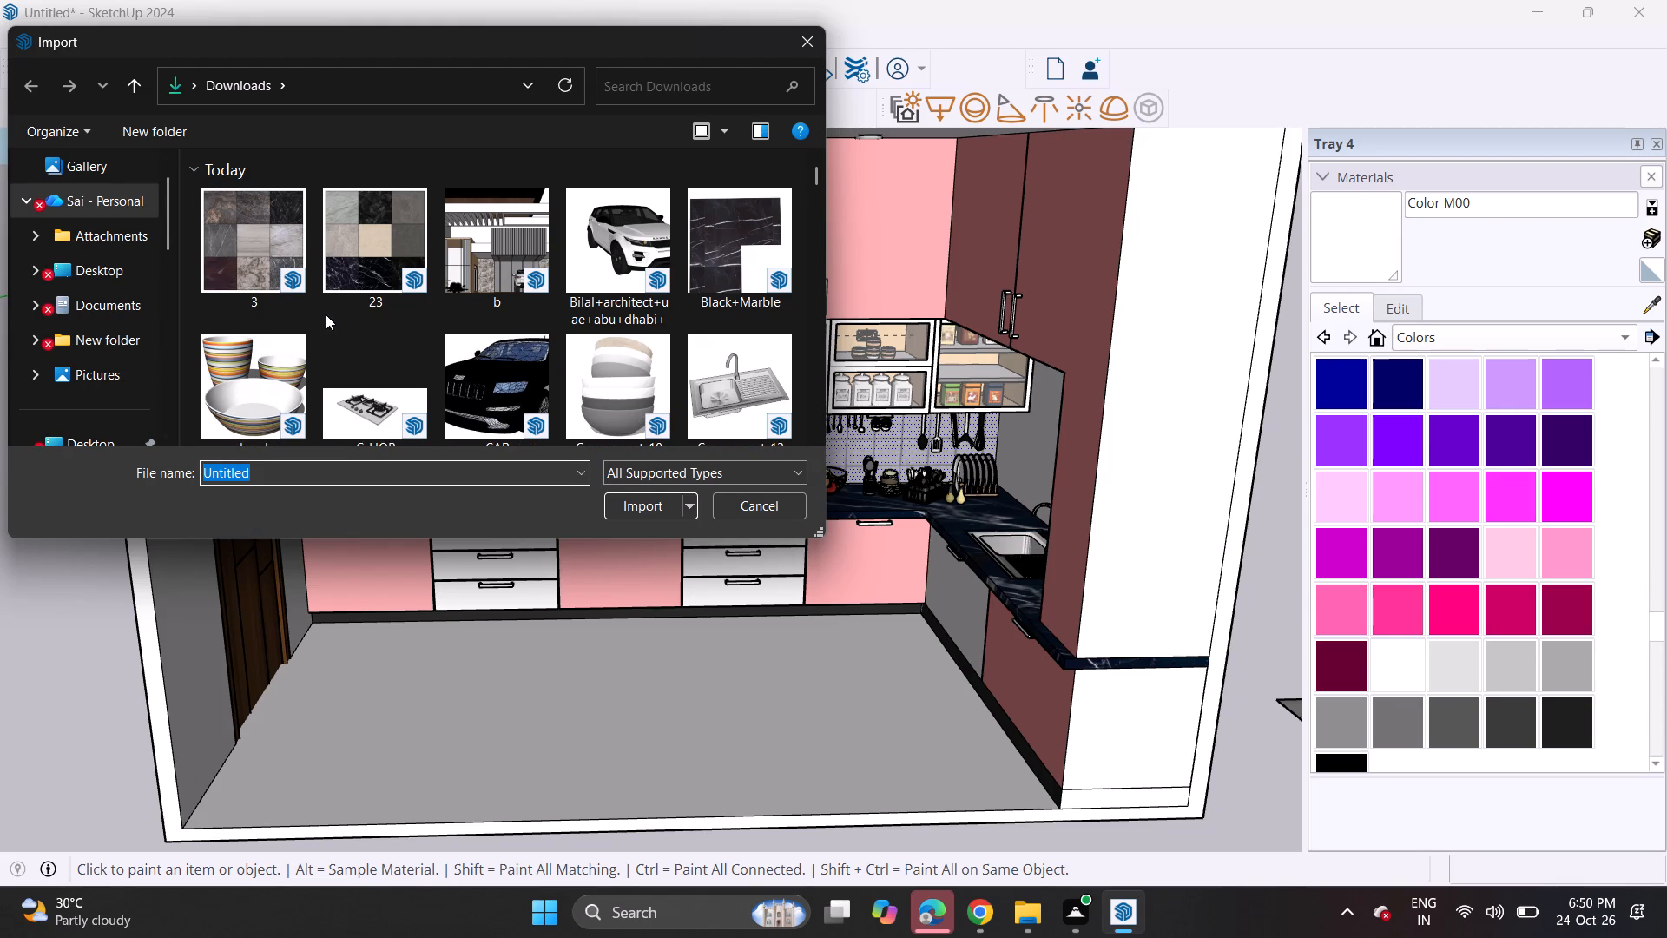
scroll(136, 350, "down", 5)
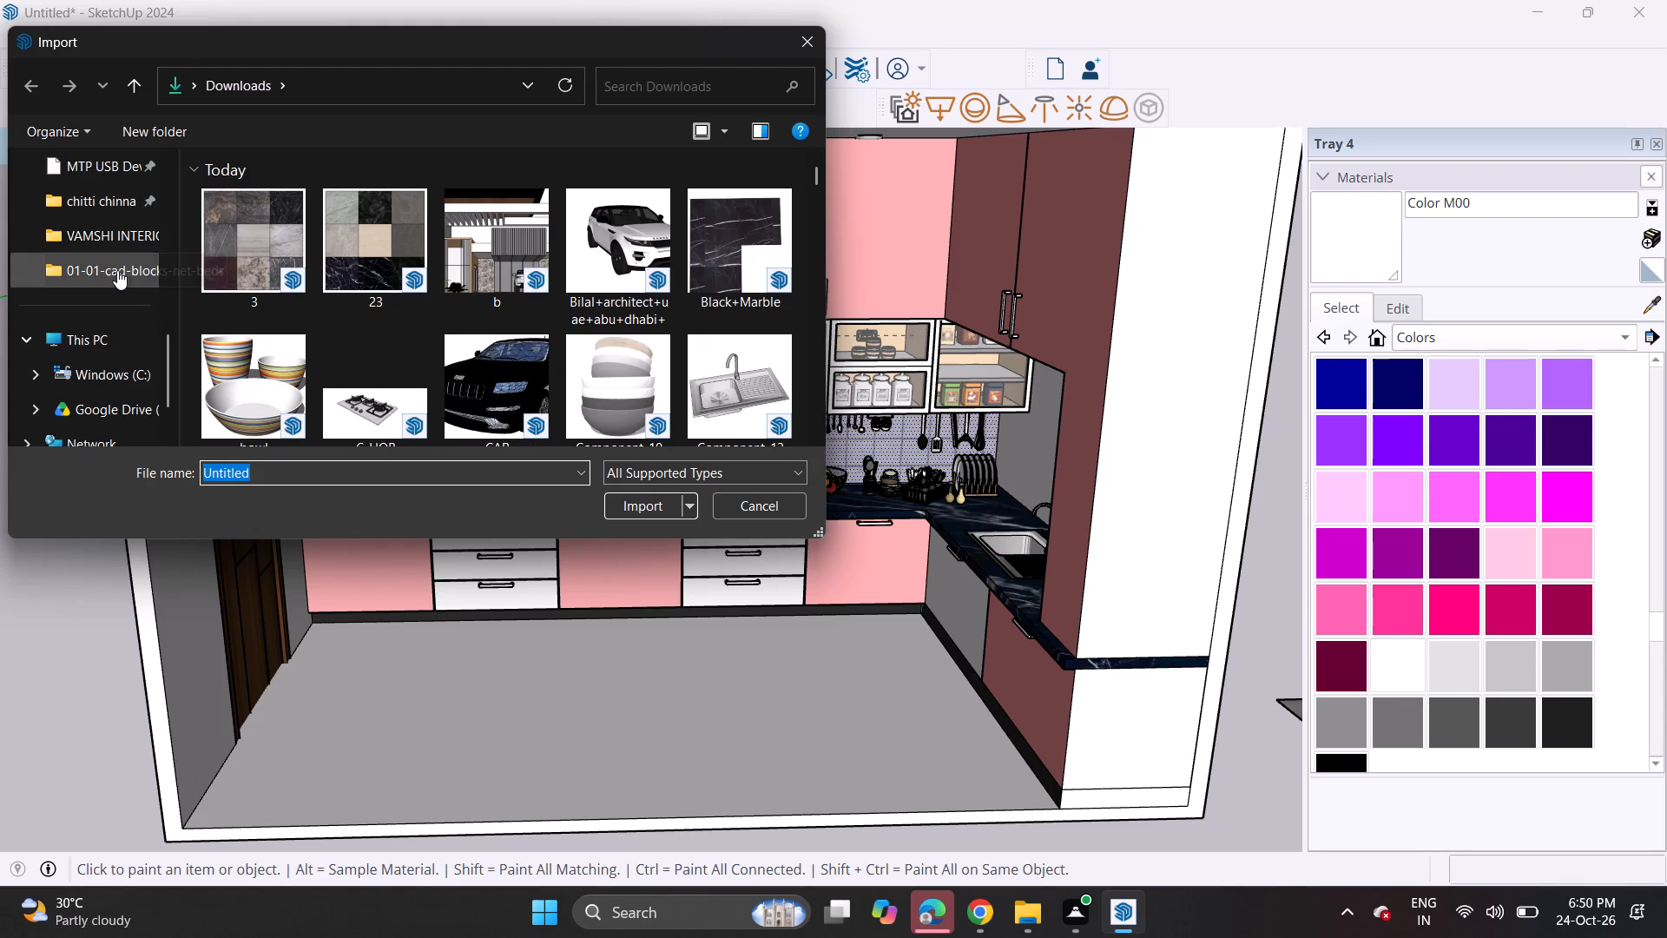
left_click(120, 244)
scroll(405, 303, "up", 4)
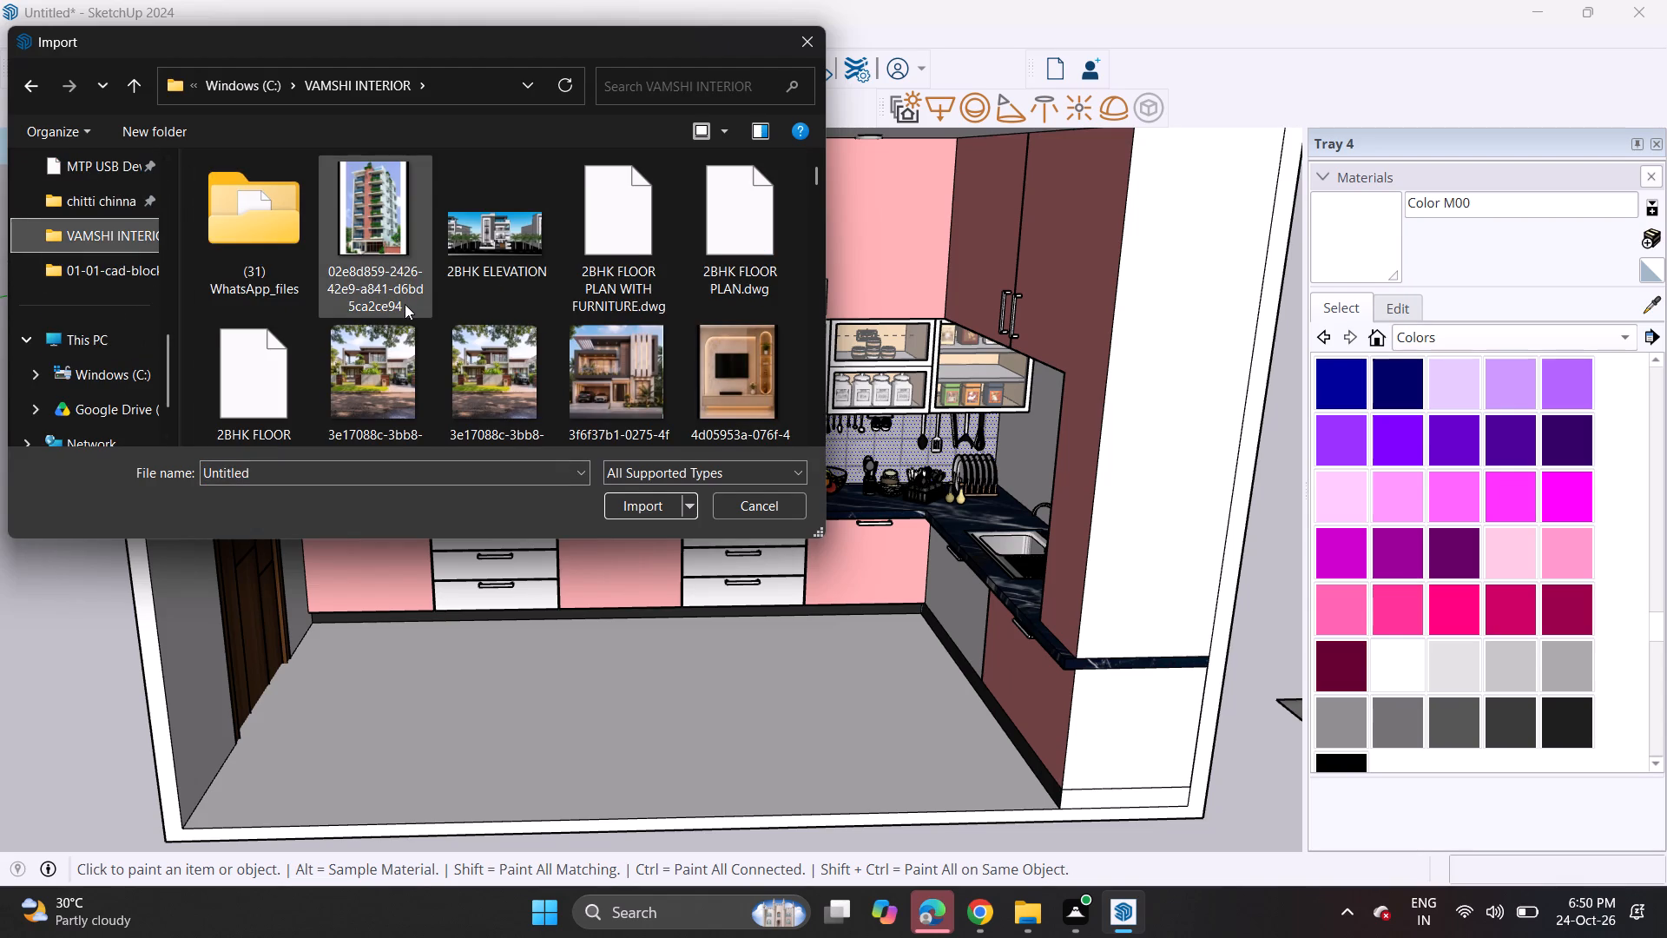
scroll(405, 306, "down", 16)
scroll(405, 306, "up", 1)
scroll(405, 306, "down", 18)
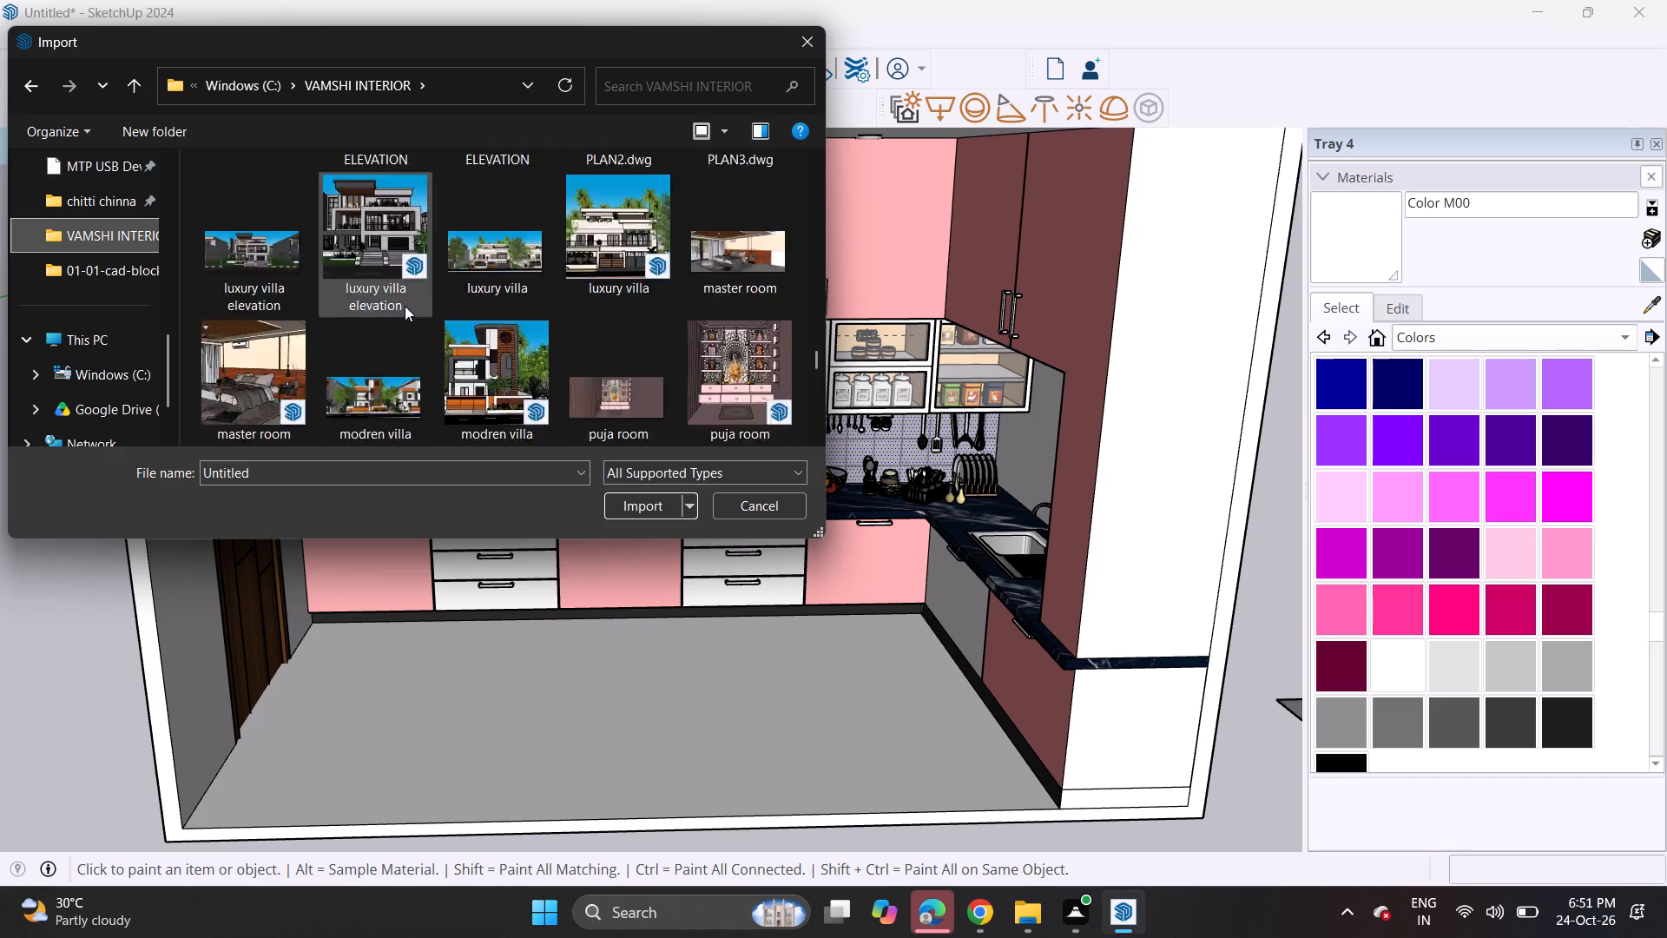
scroll(405, 306, "down", 8)
scroll(405, 306, "down", 13)
scroll(405, 307, "up", 5)
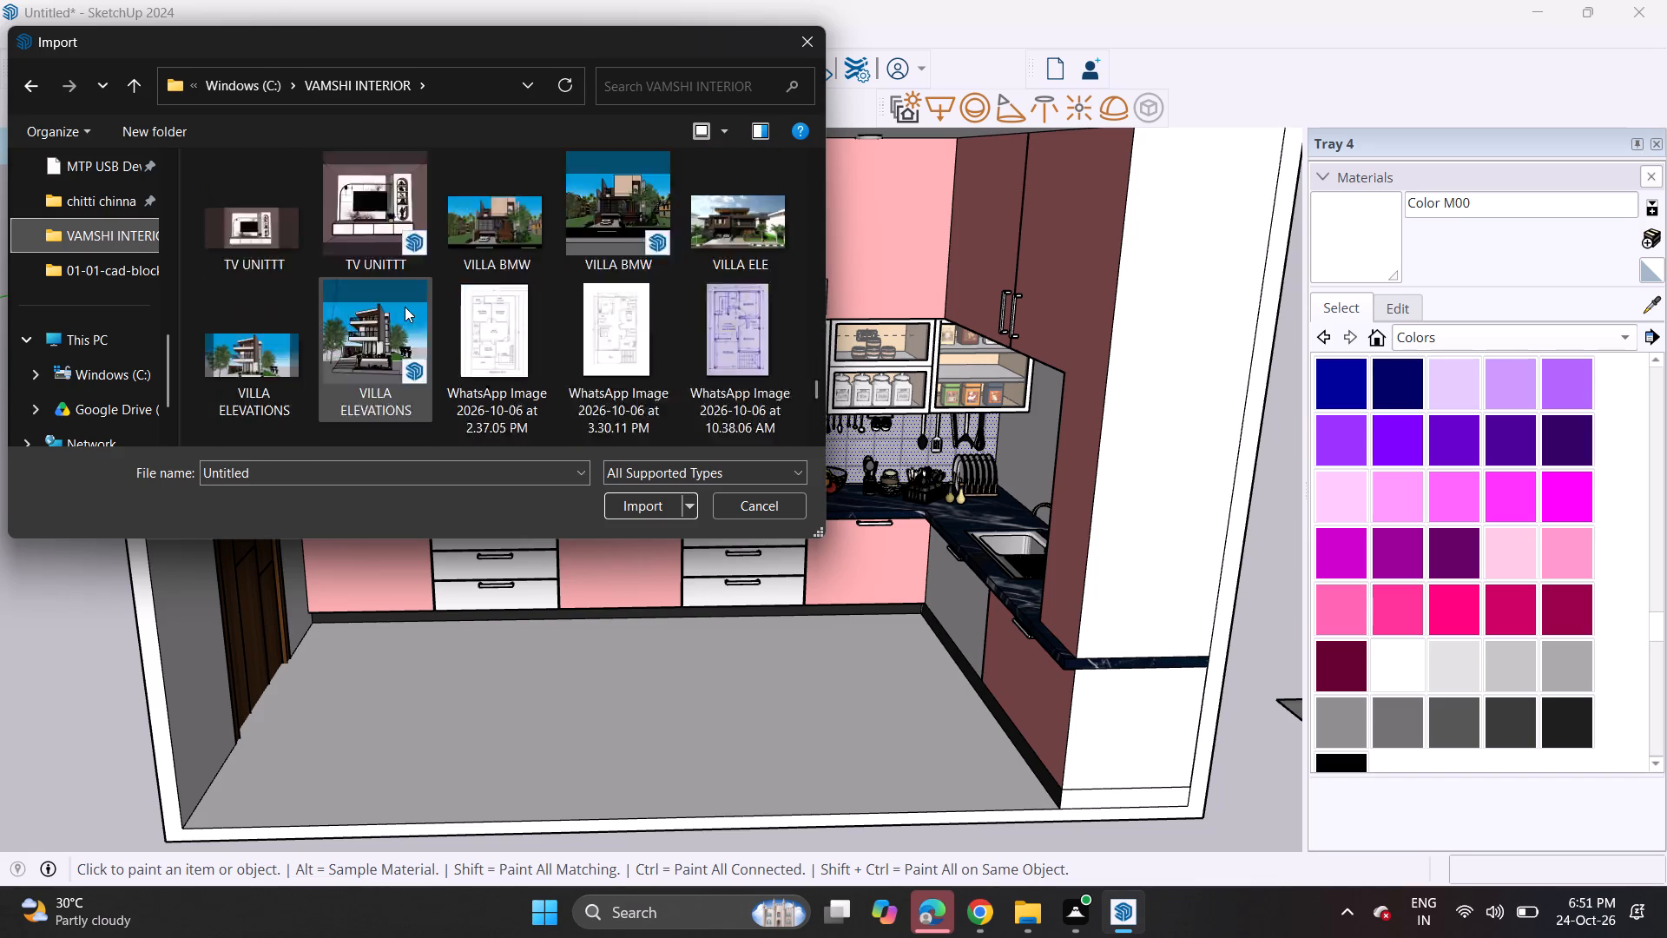
scroll(405, 307, "up", 18)
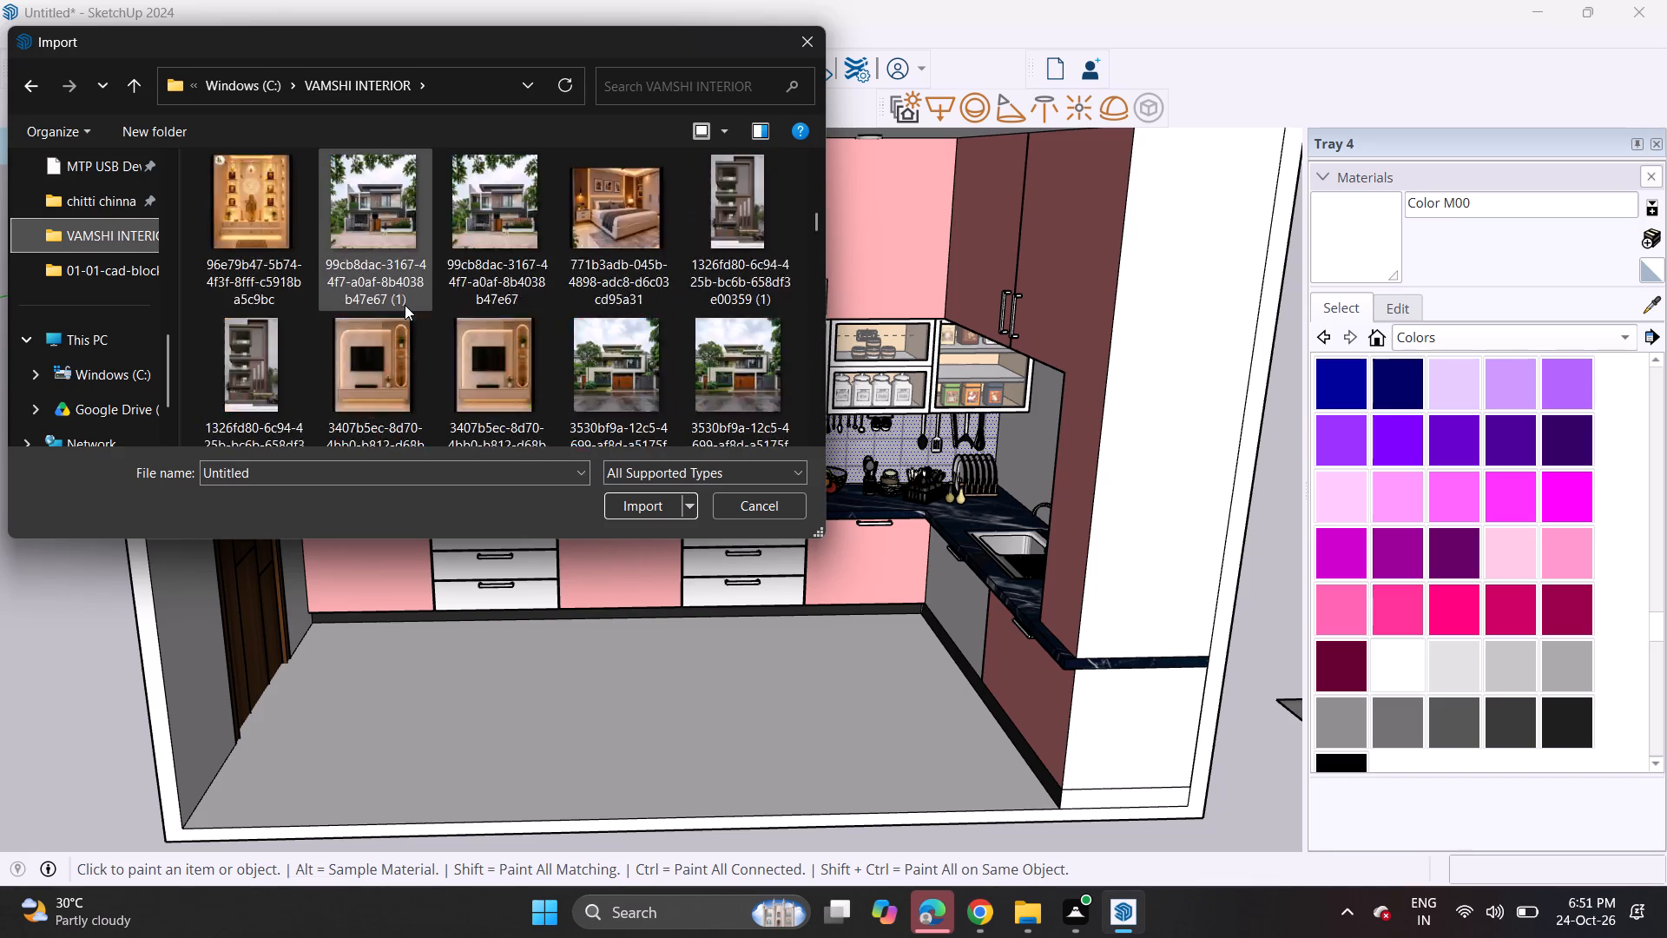
scroll(405, 305, "up", 7)
scroll(405, 305, "down", 1)
scroll(405, 305, "up", 9)
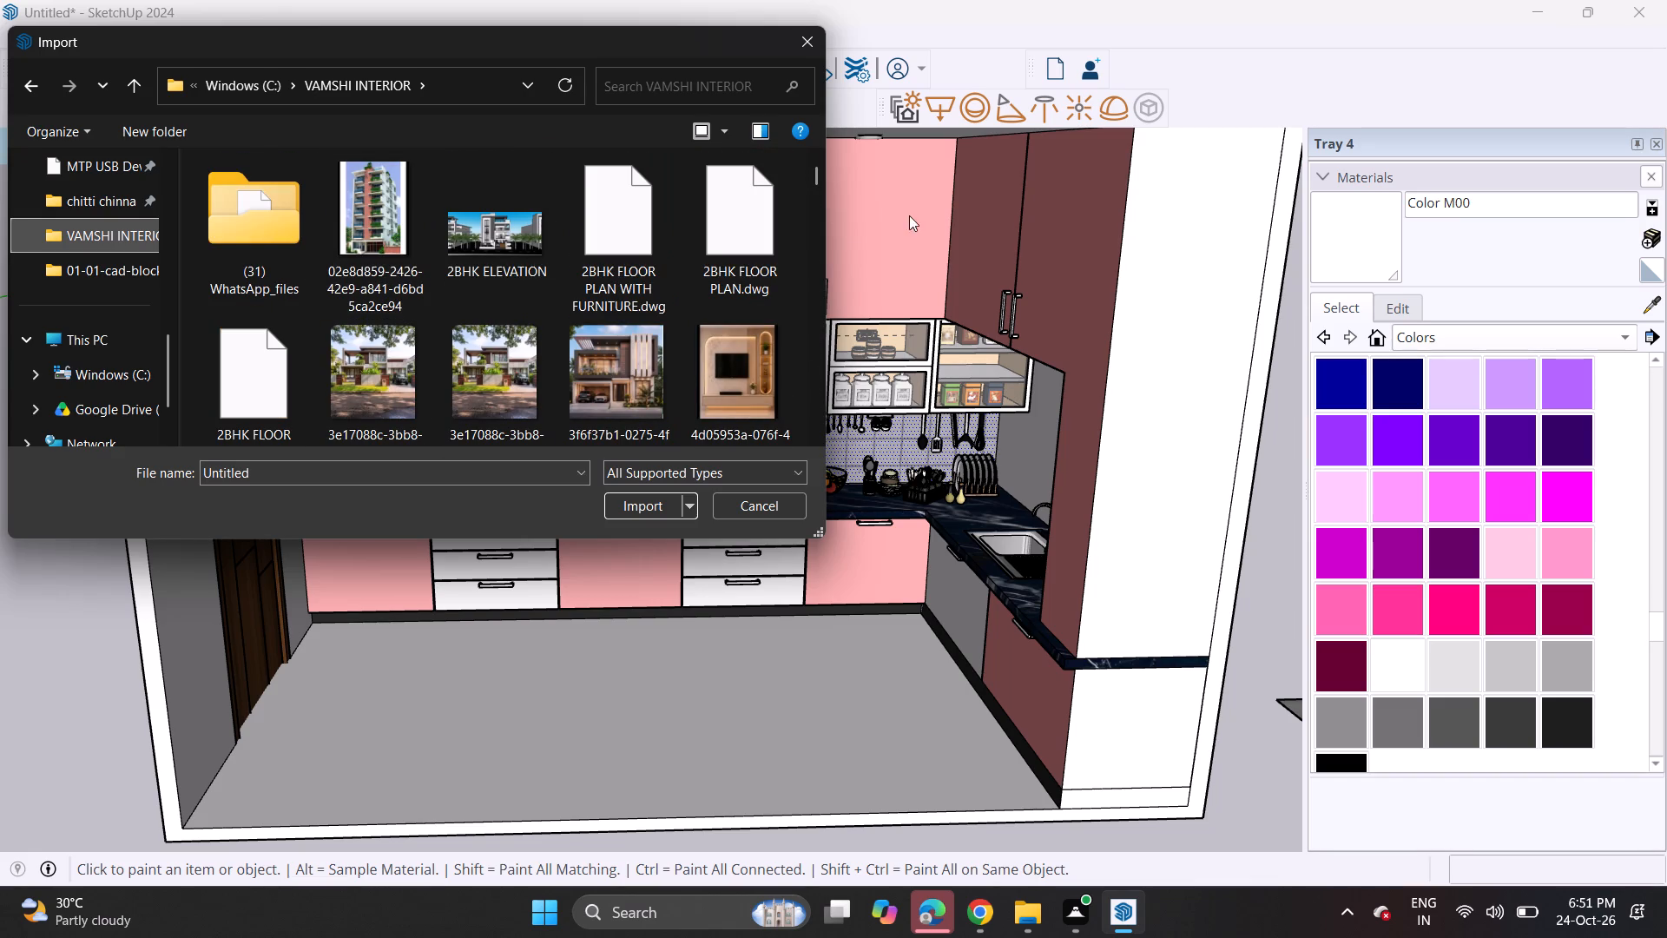
left_click(1142, 242)
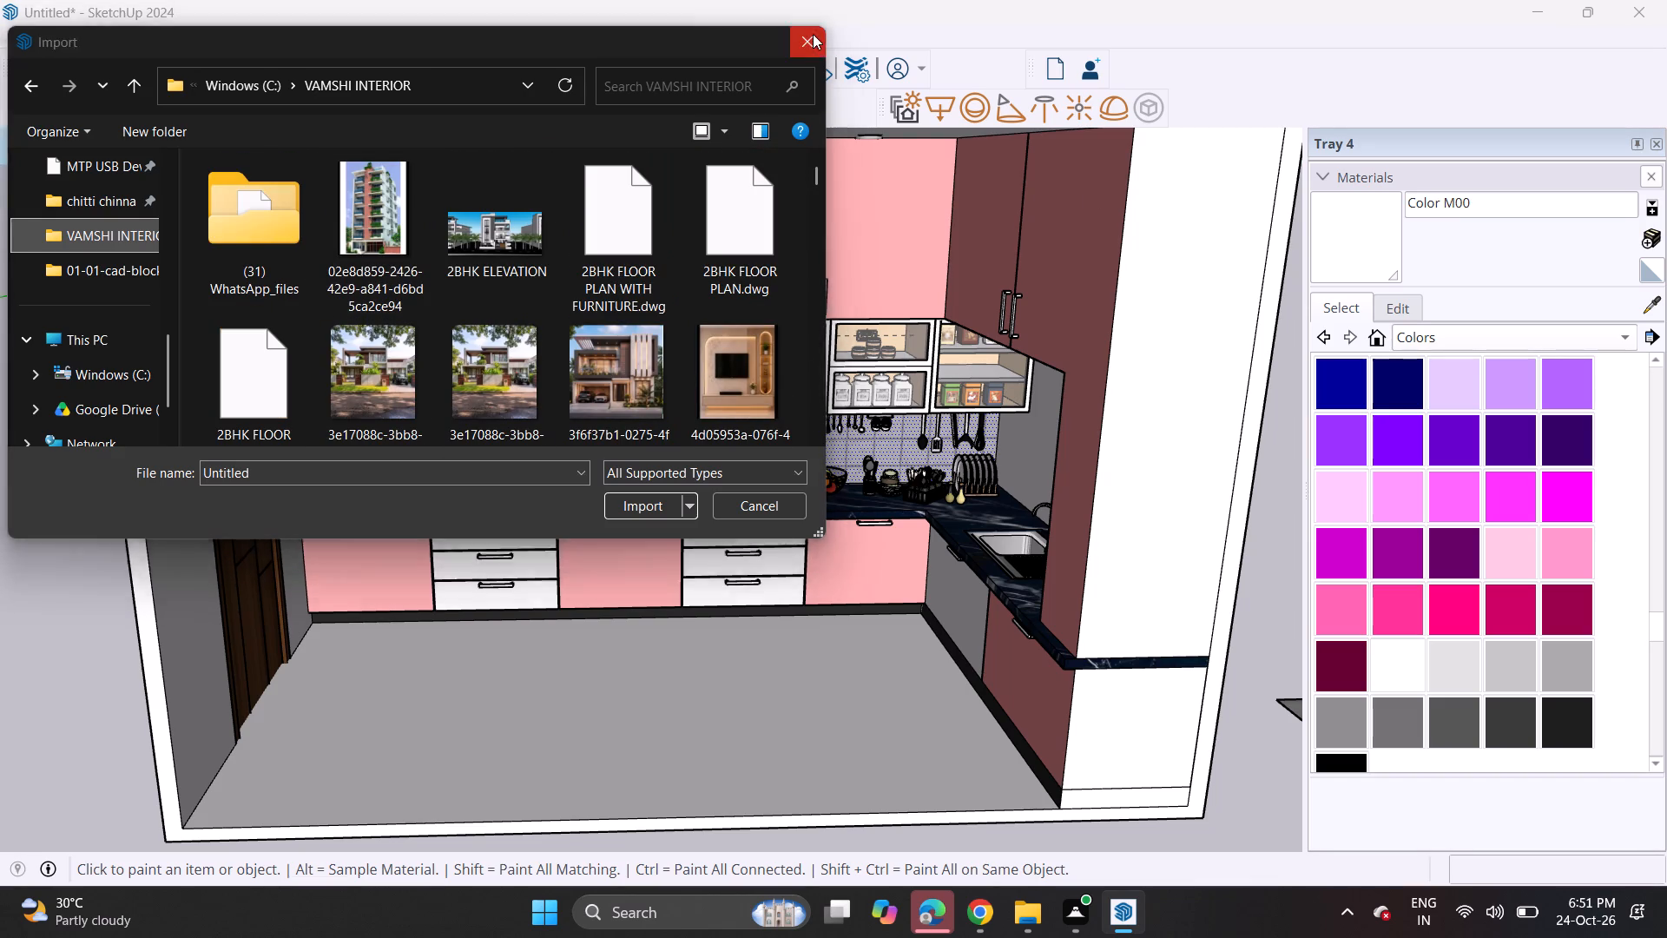
left_click(813, 34)
Paint the kitchen floor with White Subway Tile from the Tile materials.
scroll(1458, 574, "down", 8)
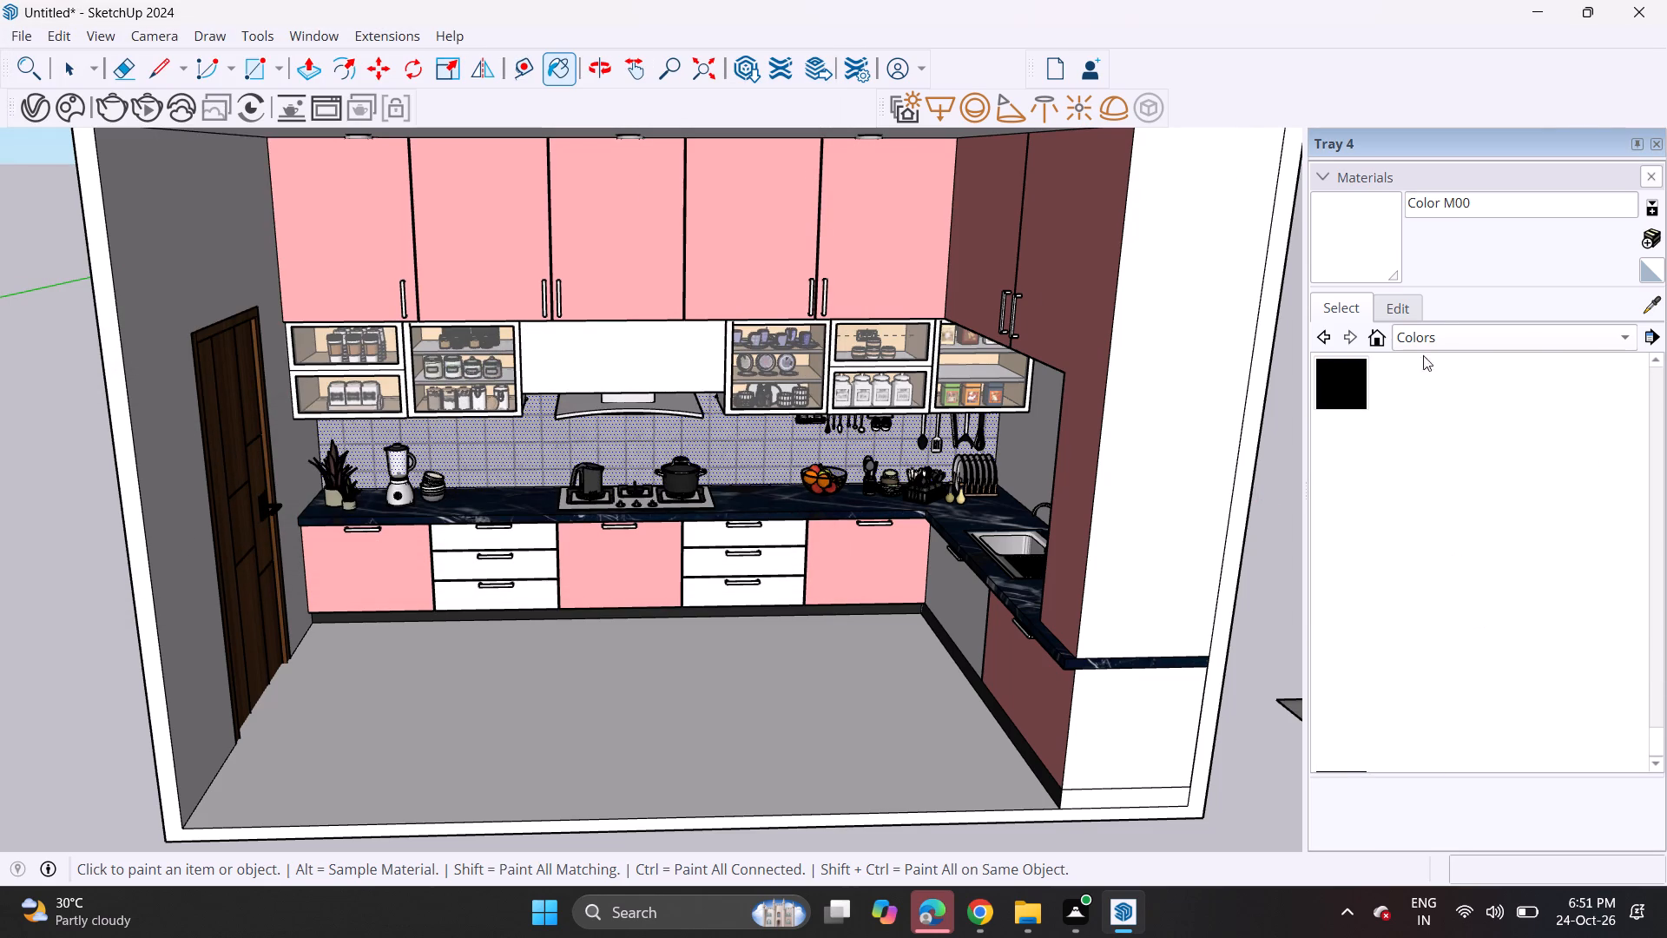
left_click(1444, 331)
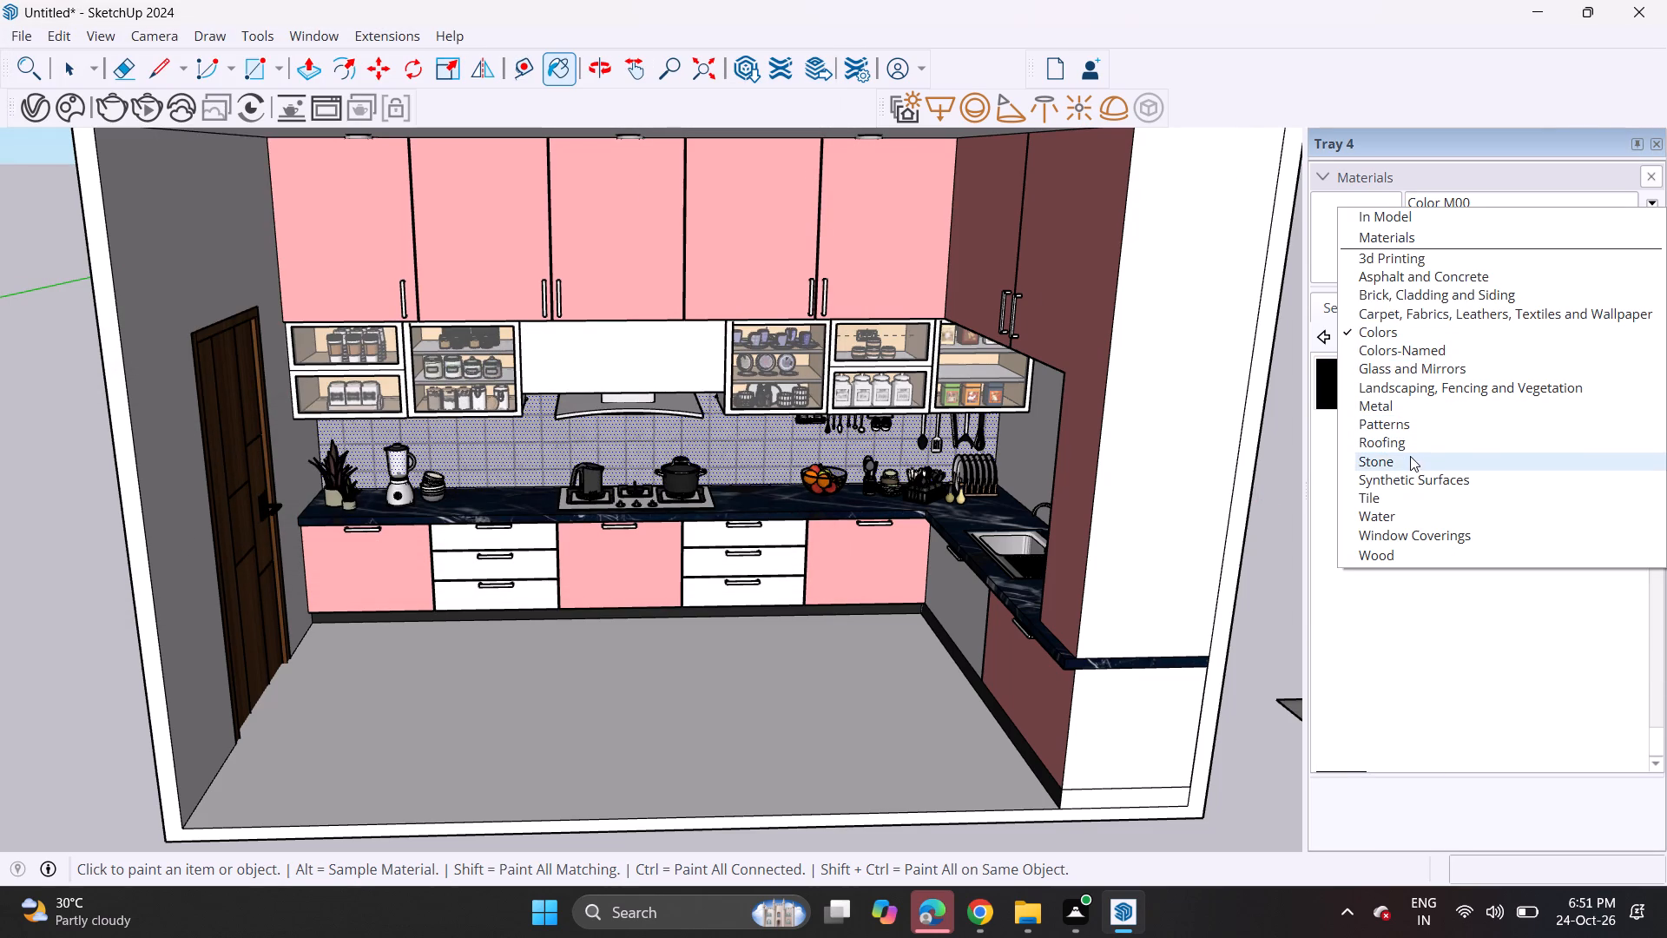
left_click(1445, 331)
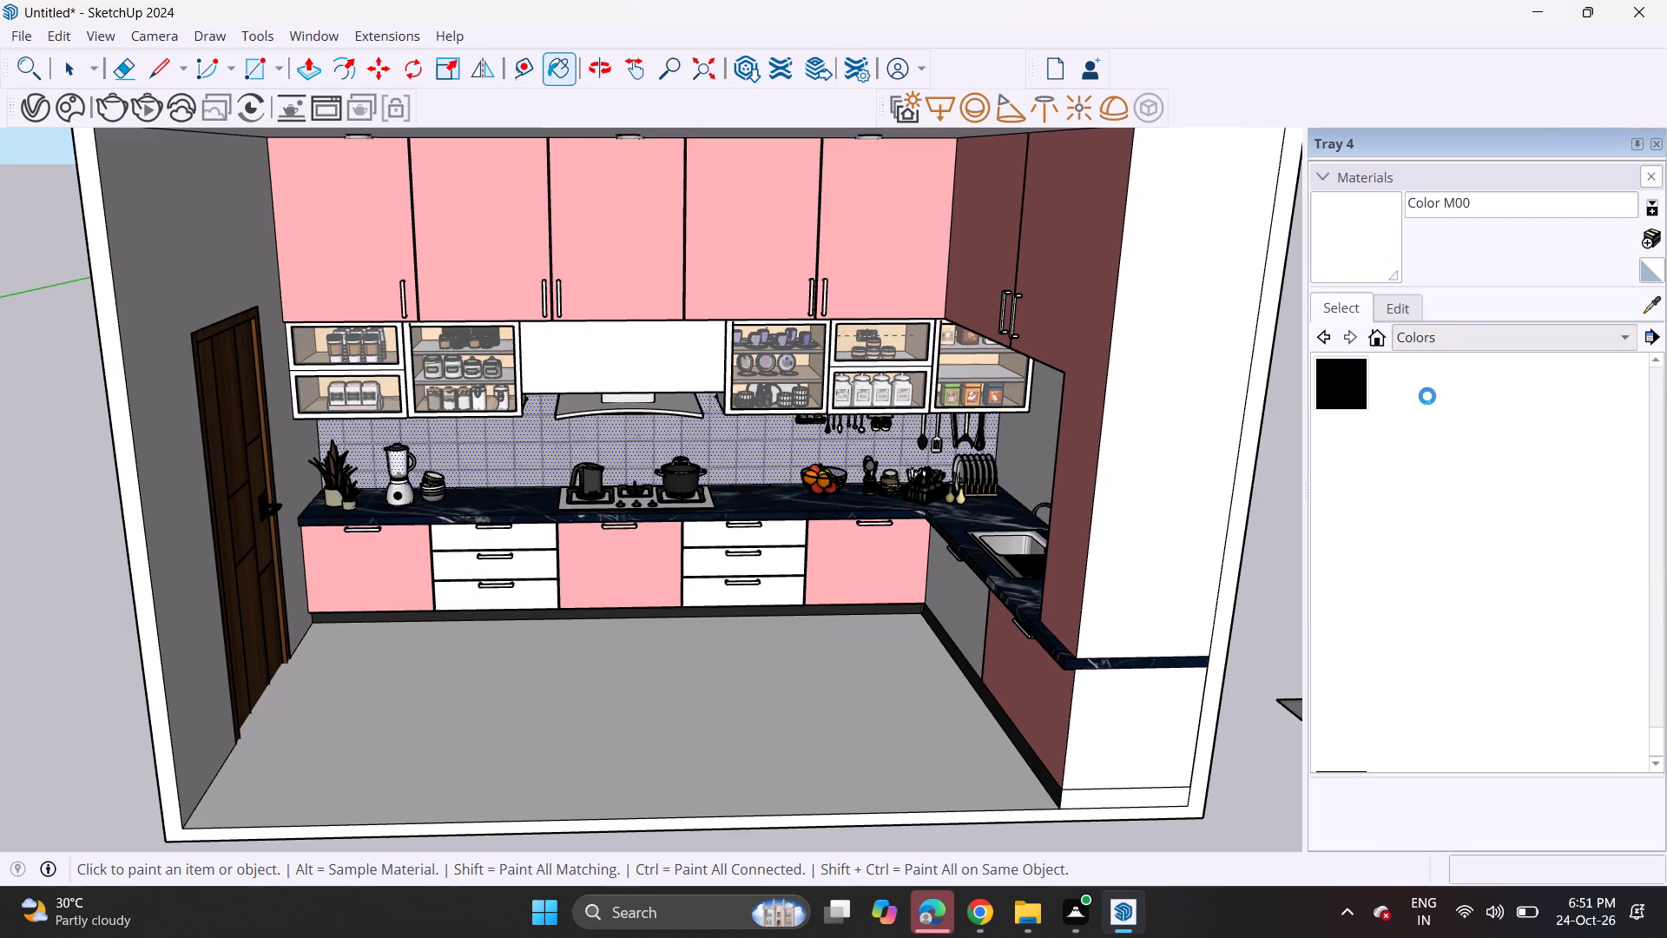
scroll(1412, 390, "up", 4)
left_click(1453, 343)
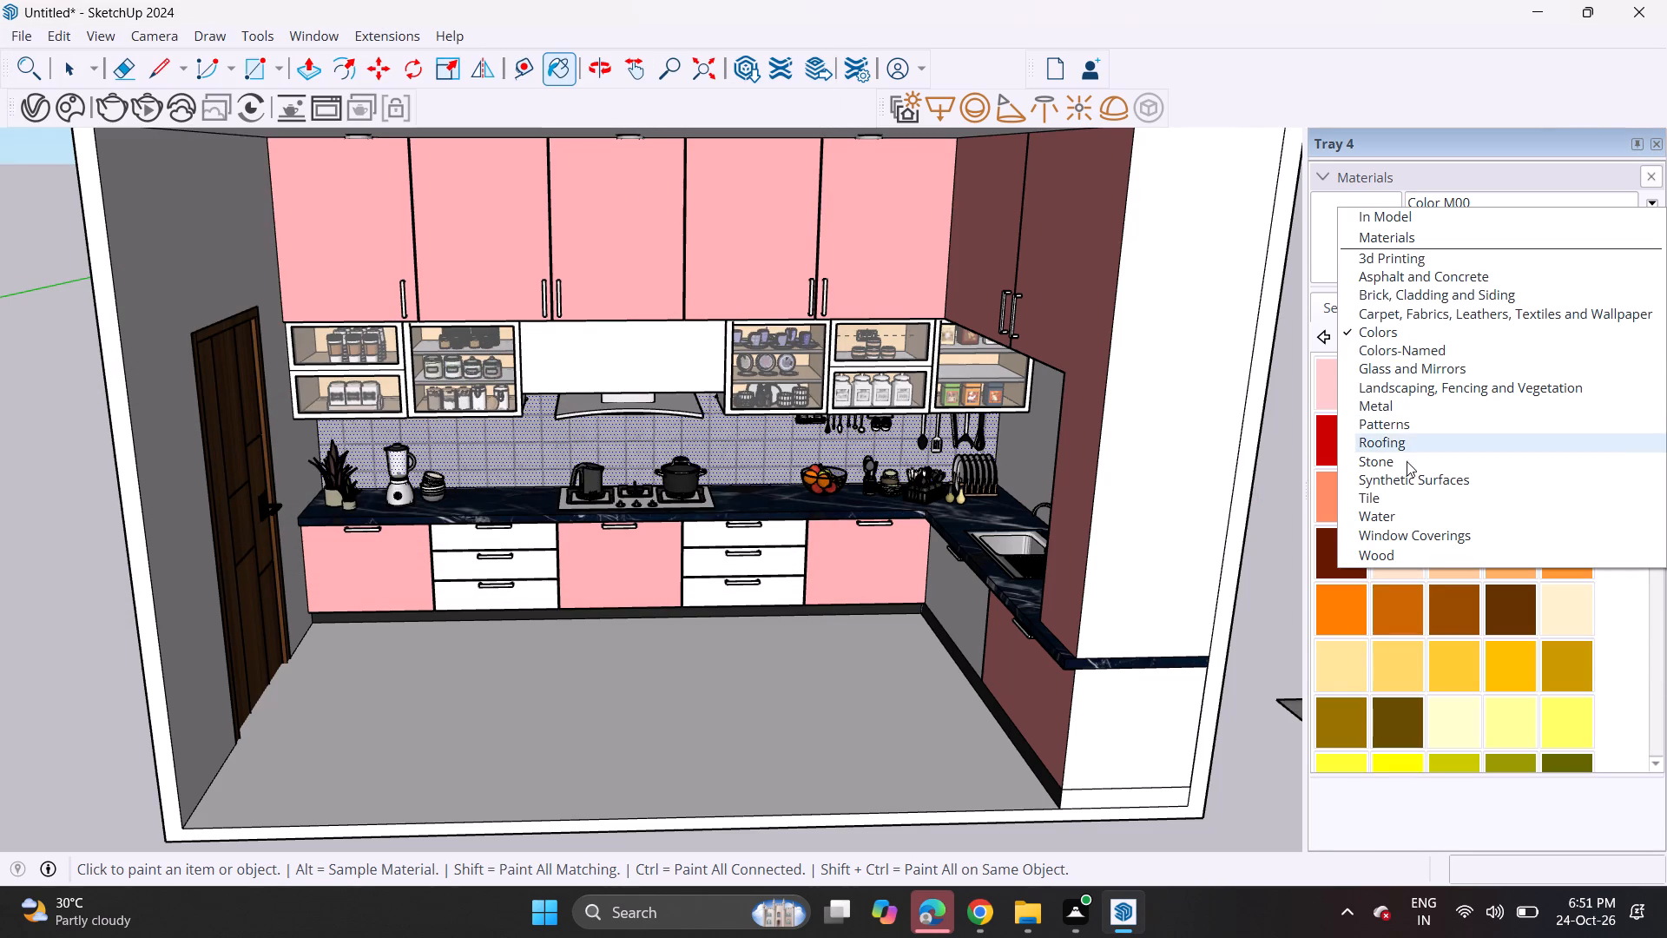
left_click(1427, 504)
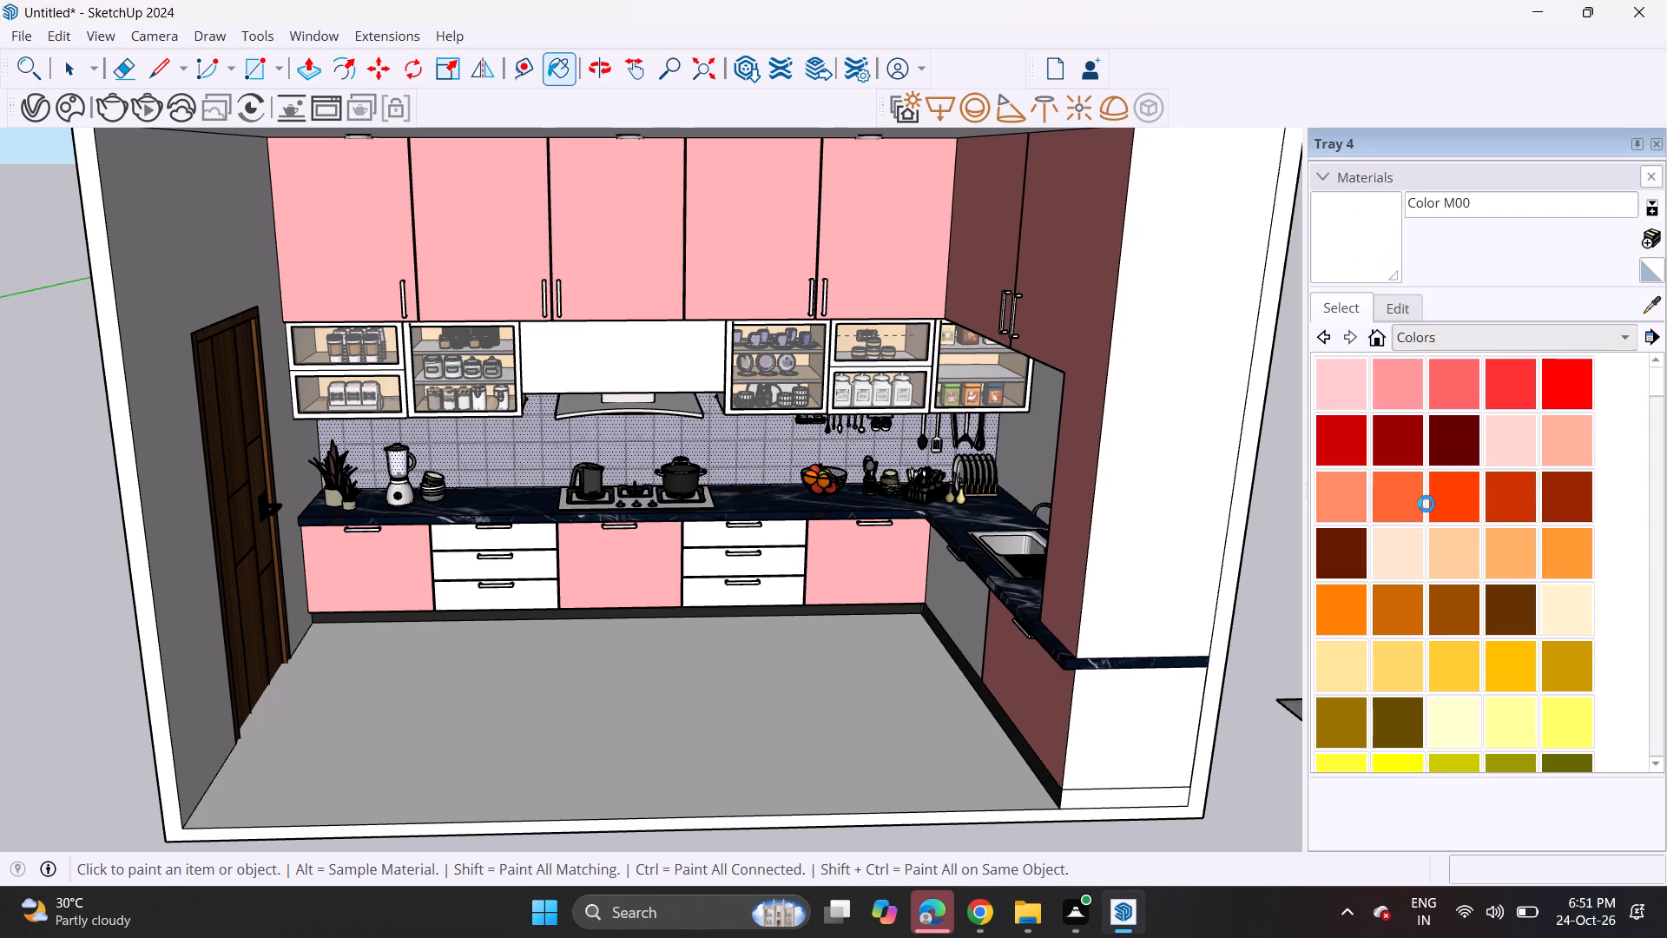
scroll(1466, 598, "down", 2)
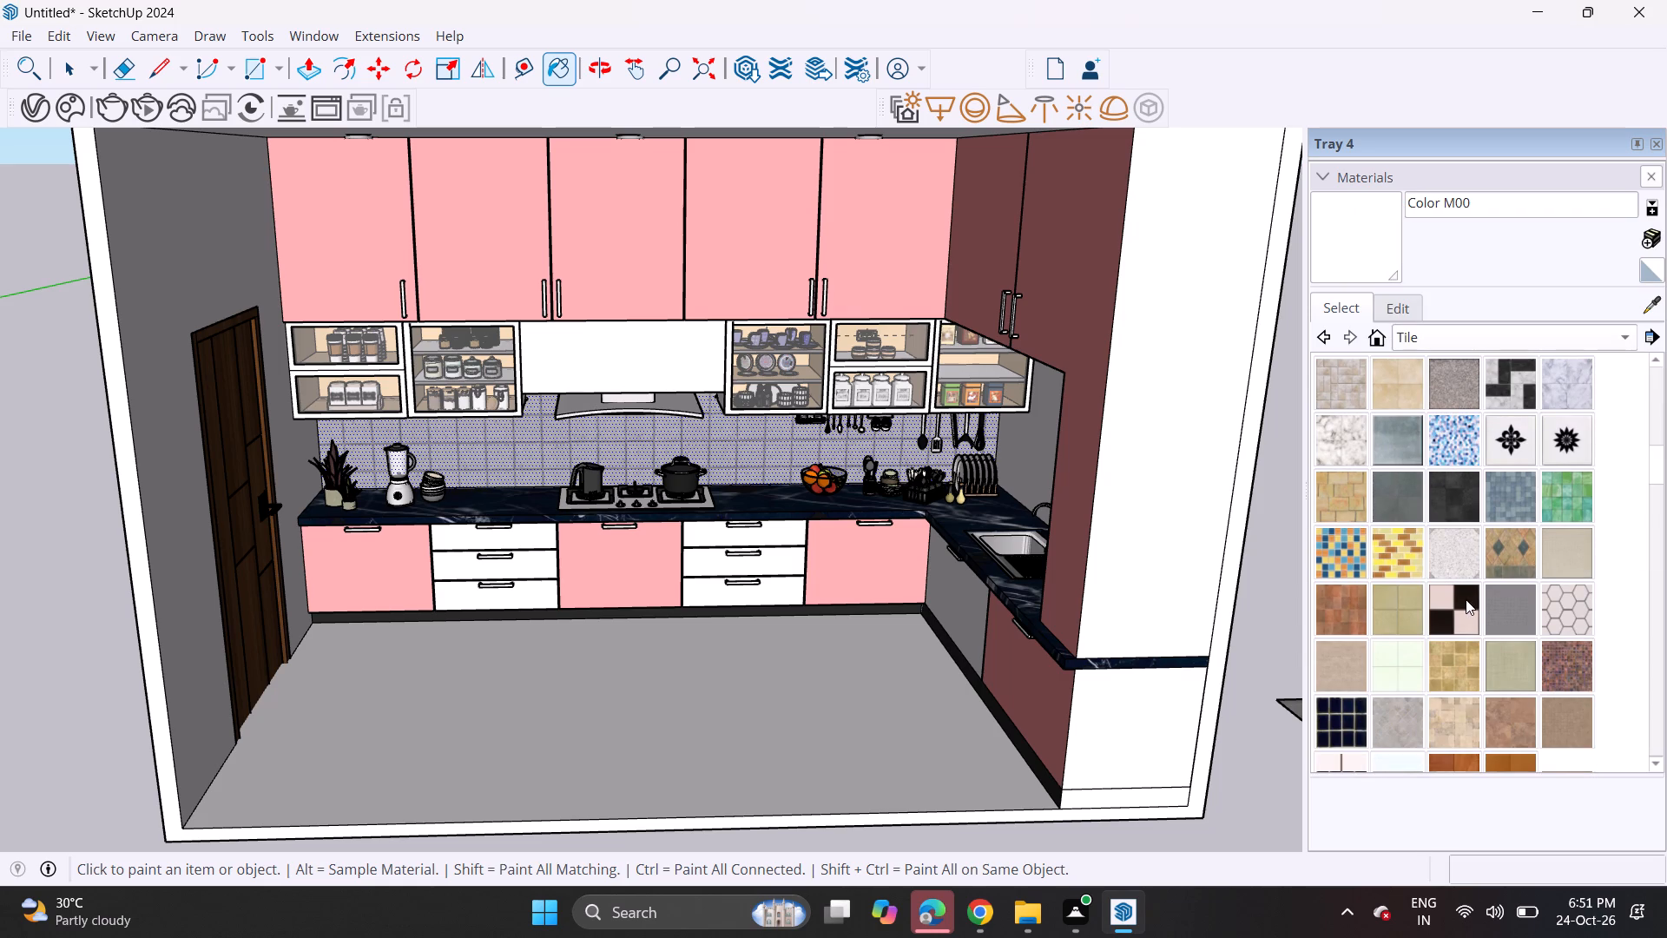
scroll(1401, 703, "down", 1)
left_click(1400, 730)
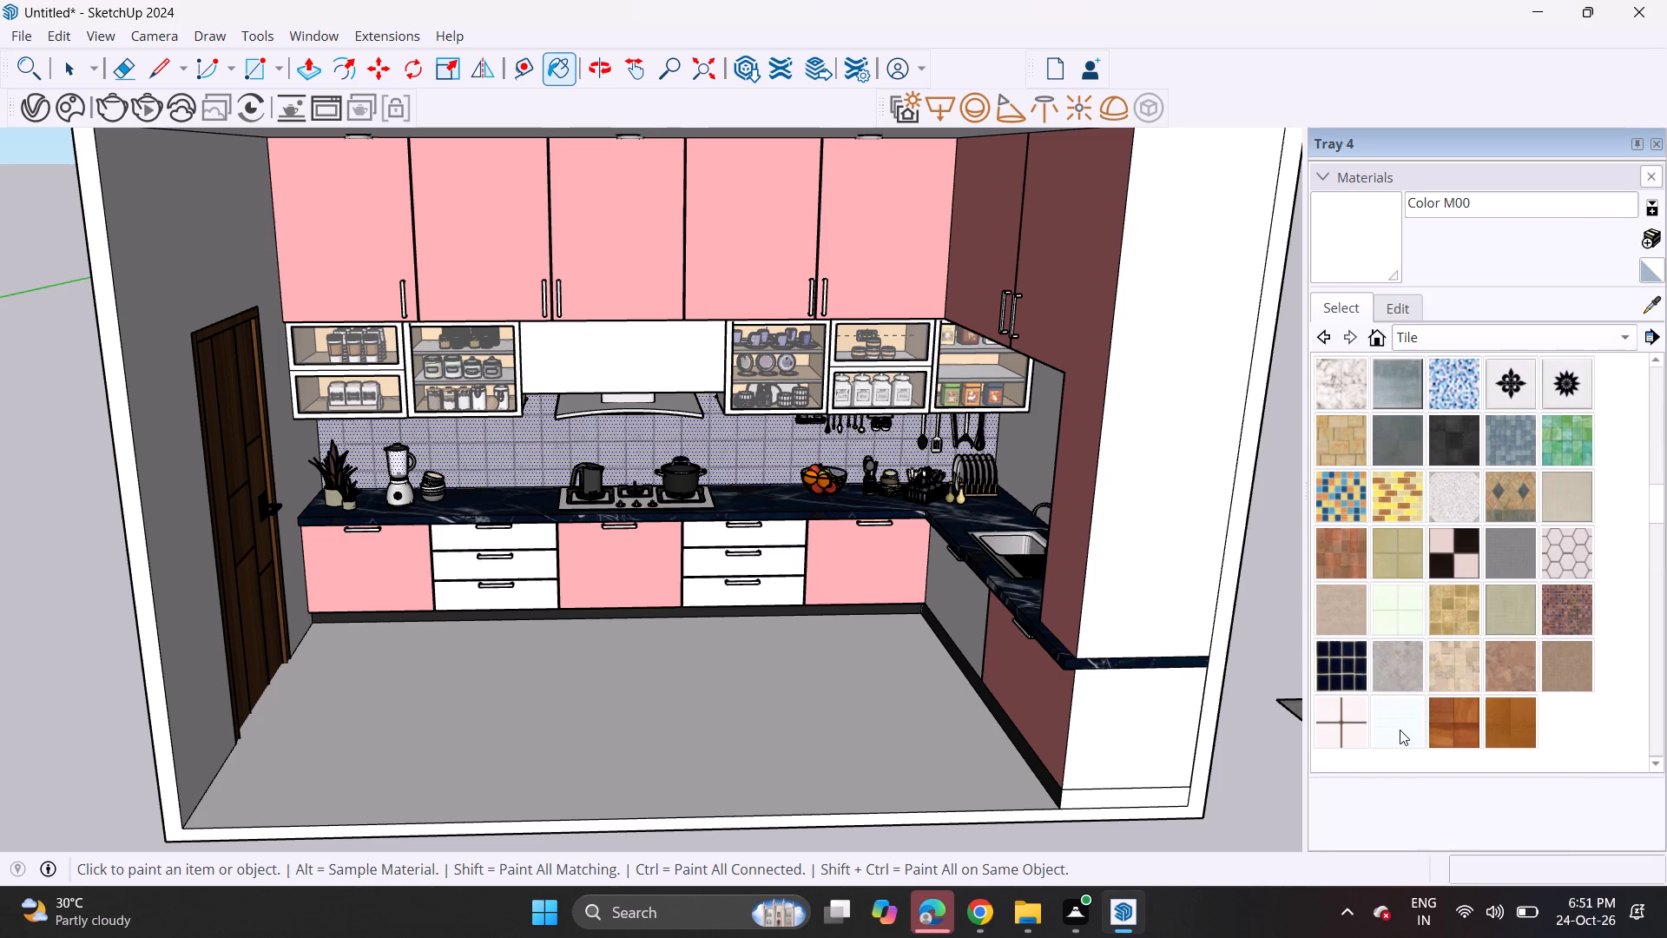
left_click(919, 751)
Set the White Subway Tile texture width to 20' with the proportions kept linked.
scroll(822, 771, "up", 4)
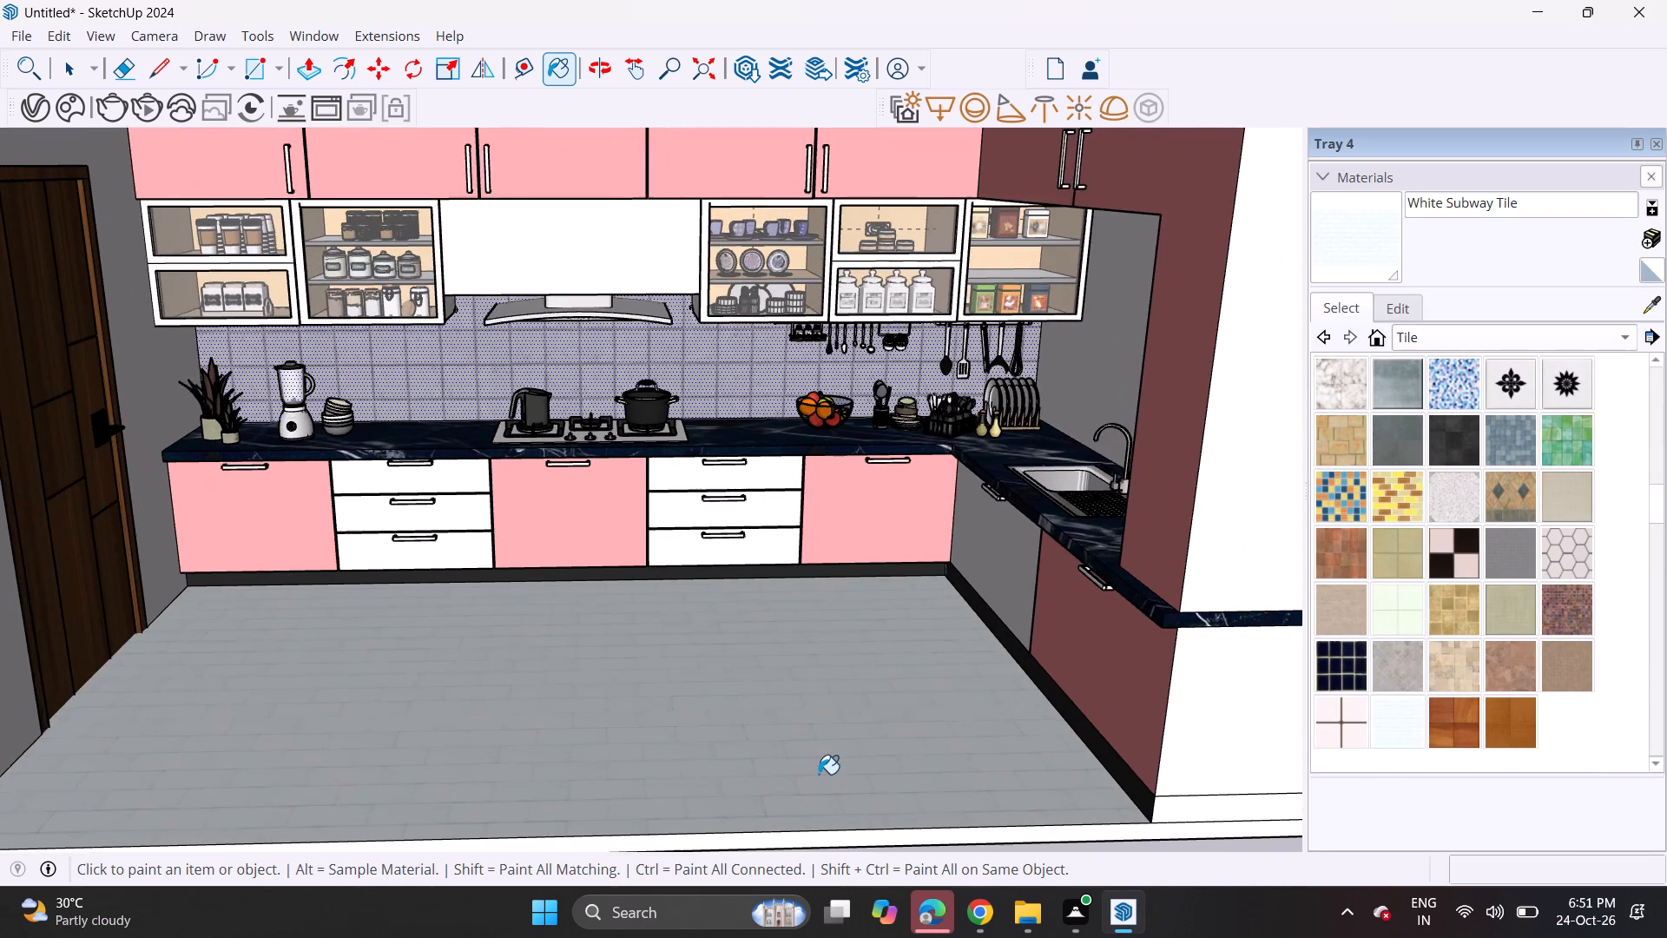
scroll(817, 774, "down", 1)
left_click(1383, 309)
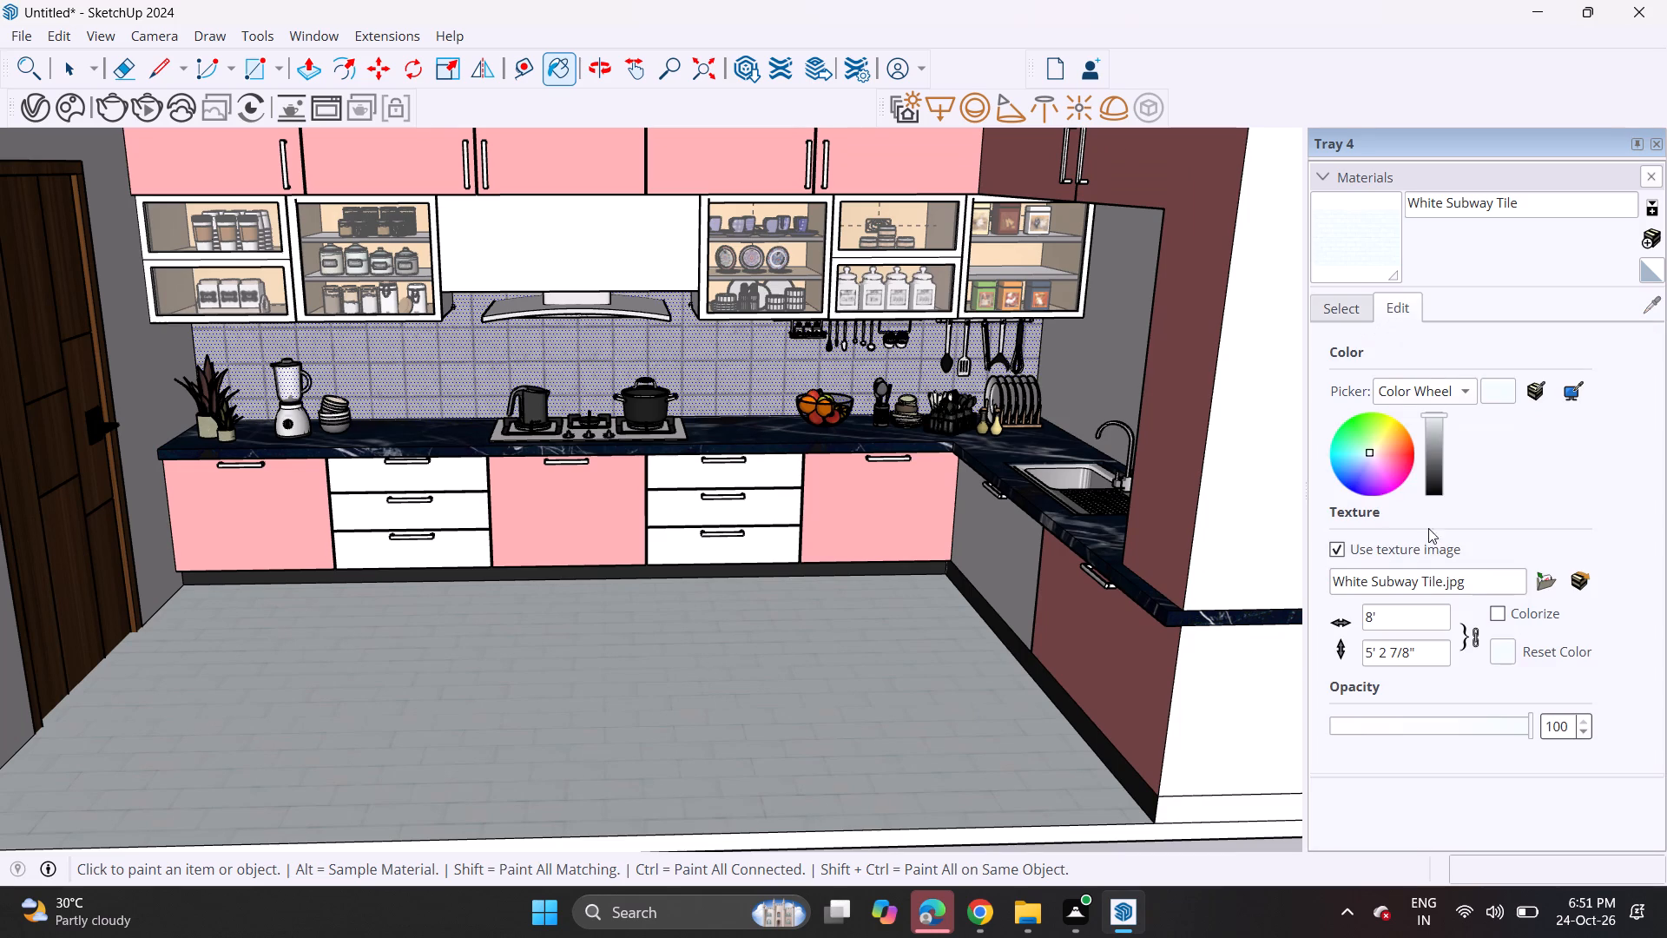
left_click(1379, 625)
key("BackSpace")
key("BackSpace")
type("20'")
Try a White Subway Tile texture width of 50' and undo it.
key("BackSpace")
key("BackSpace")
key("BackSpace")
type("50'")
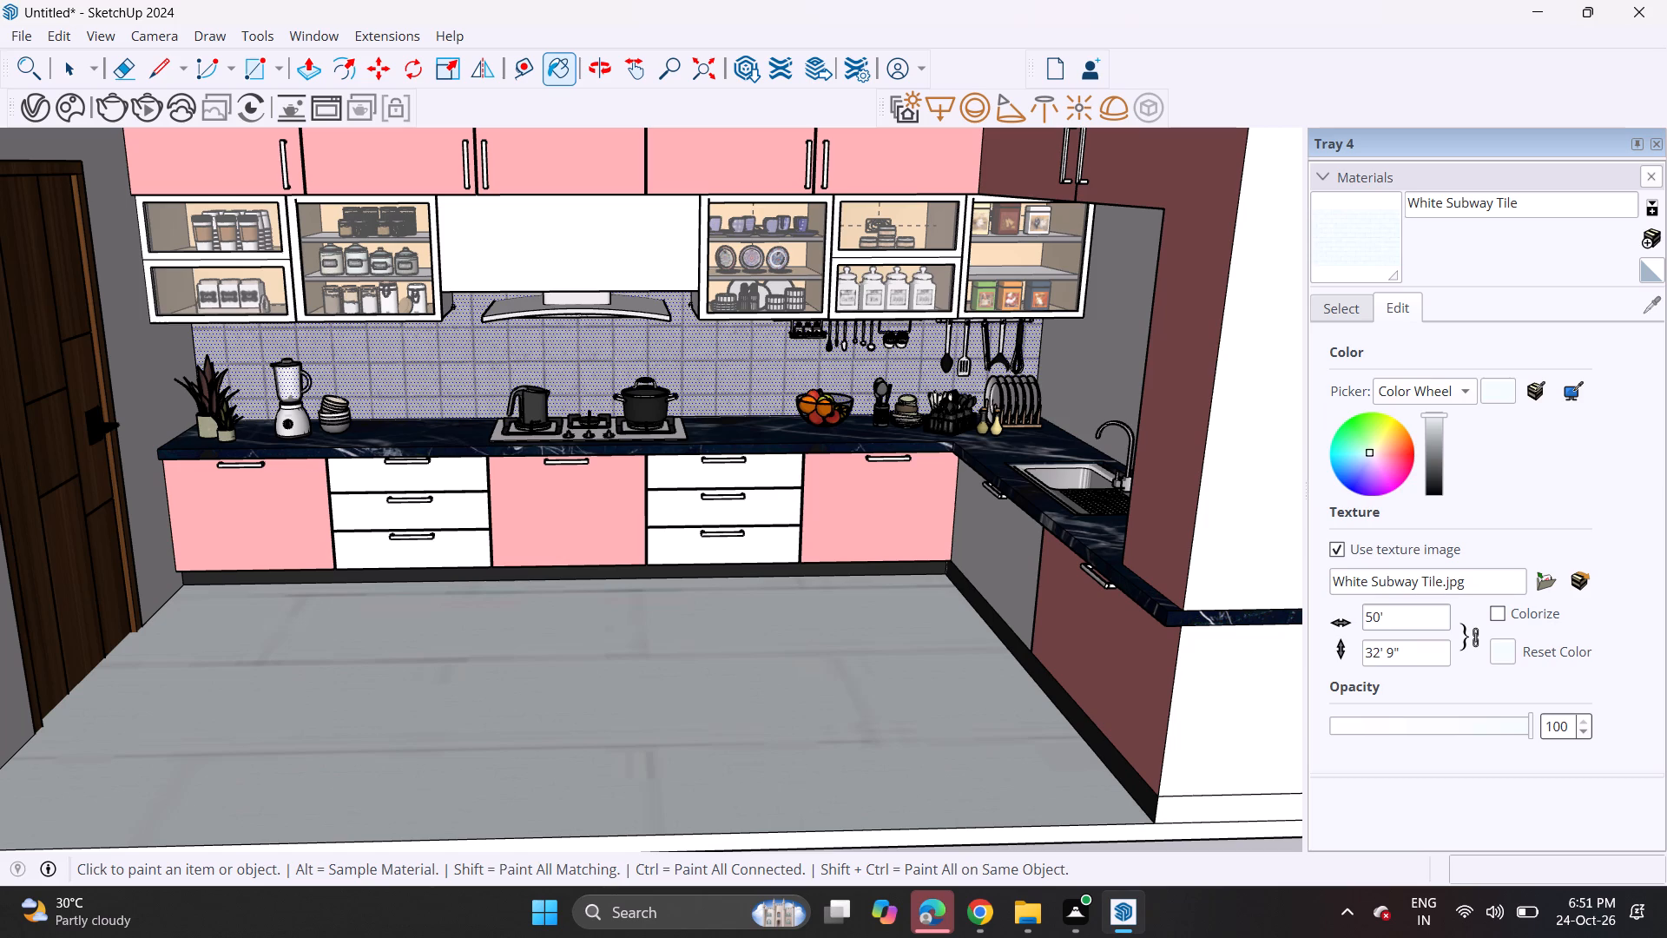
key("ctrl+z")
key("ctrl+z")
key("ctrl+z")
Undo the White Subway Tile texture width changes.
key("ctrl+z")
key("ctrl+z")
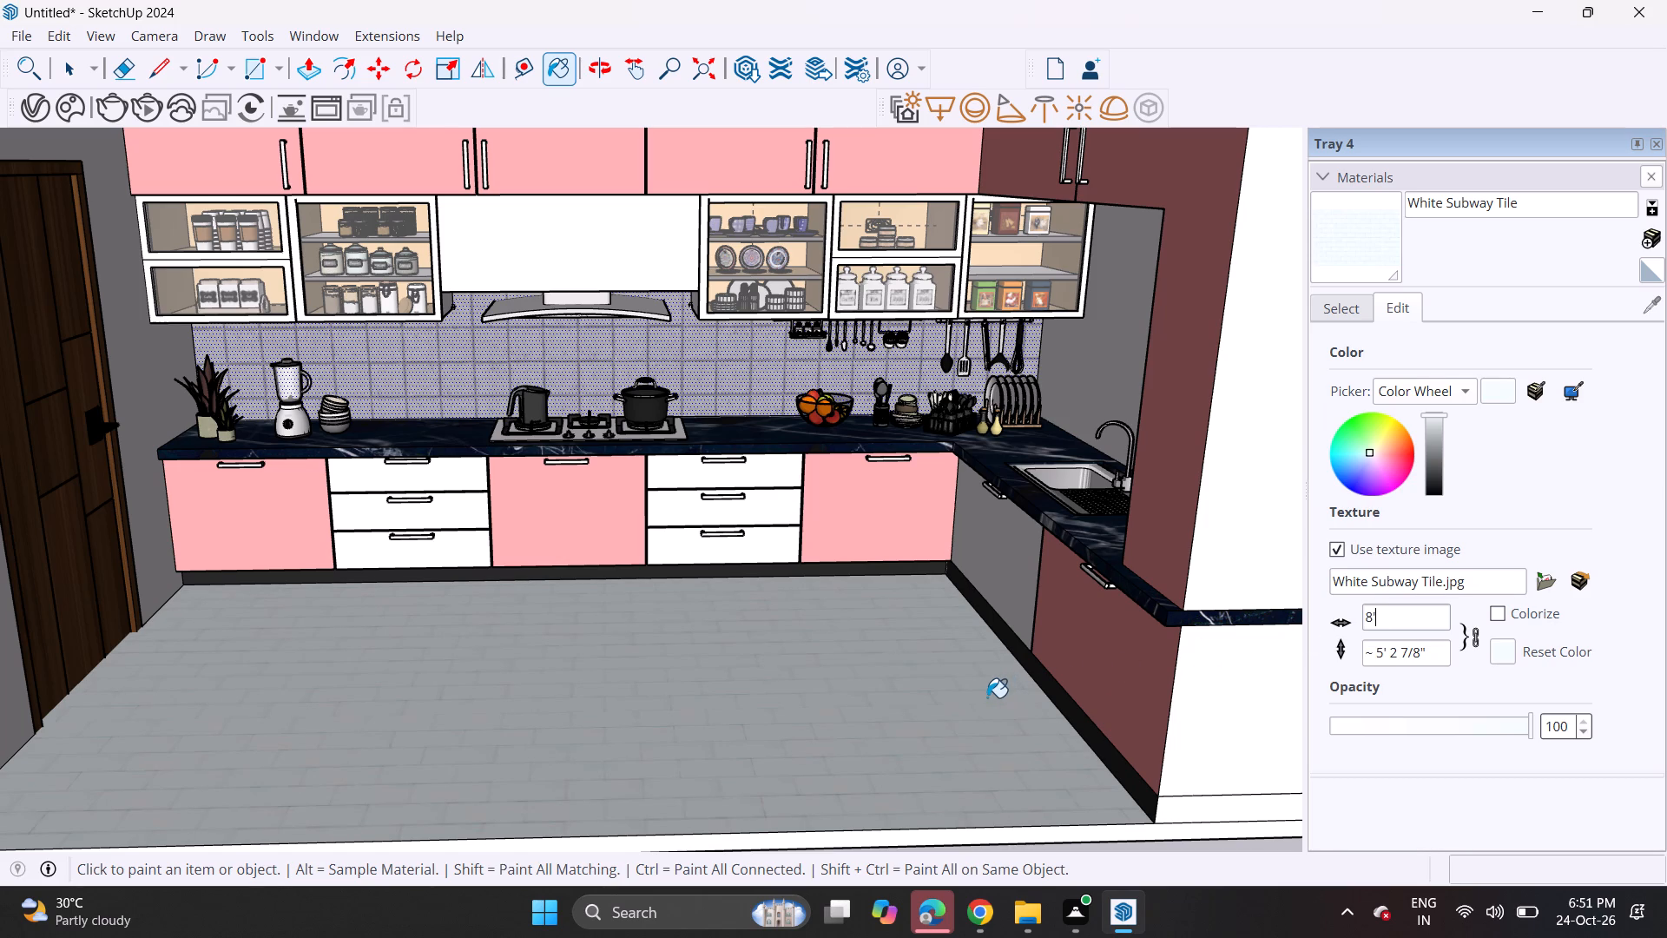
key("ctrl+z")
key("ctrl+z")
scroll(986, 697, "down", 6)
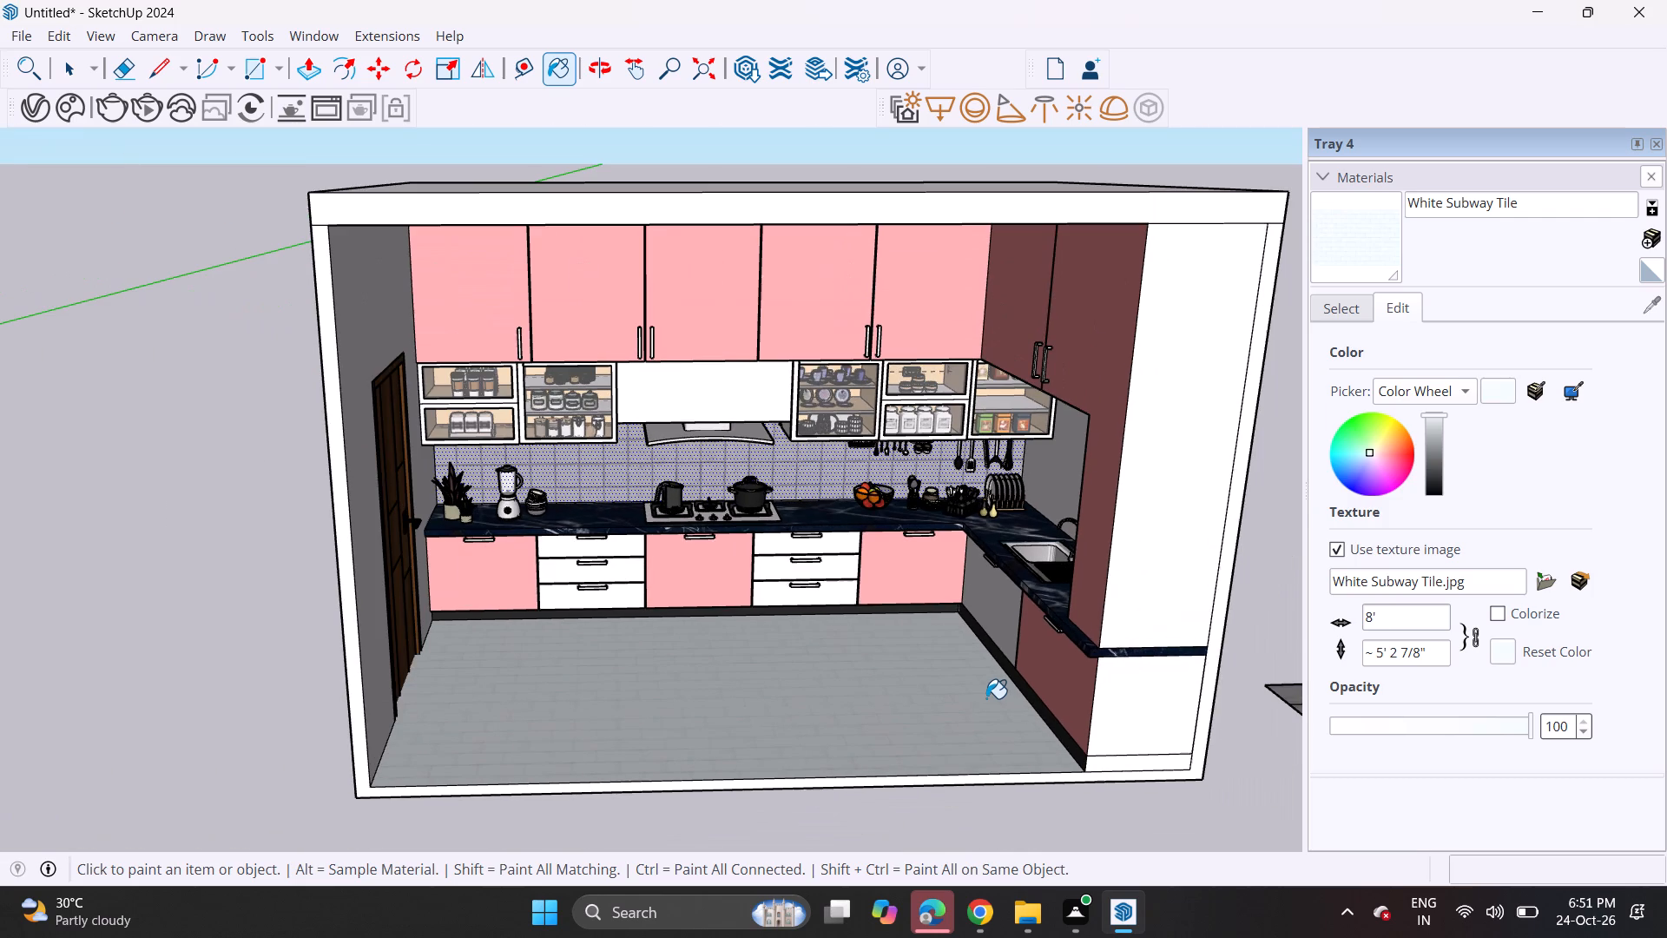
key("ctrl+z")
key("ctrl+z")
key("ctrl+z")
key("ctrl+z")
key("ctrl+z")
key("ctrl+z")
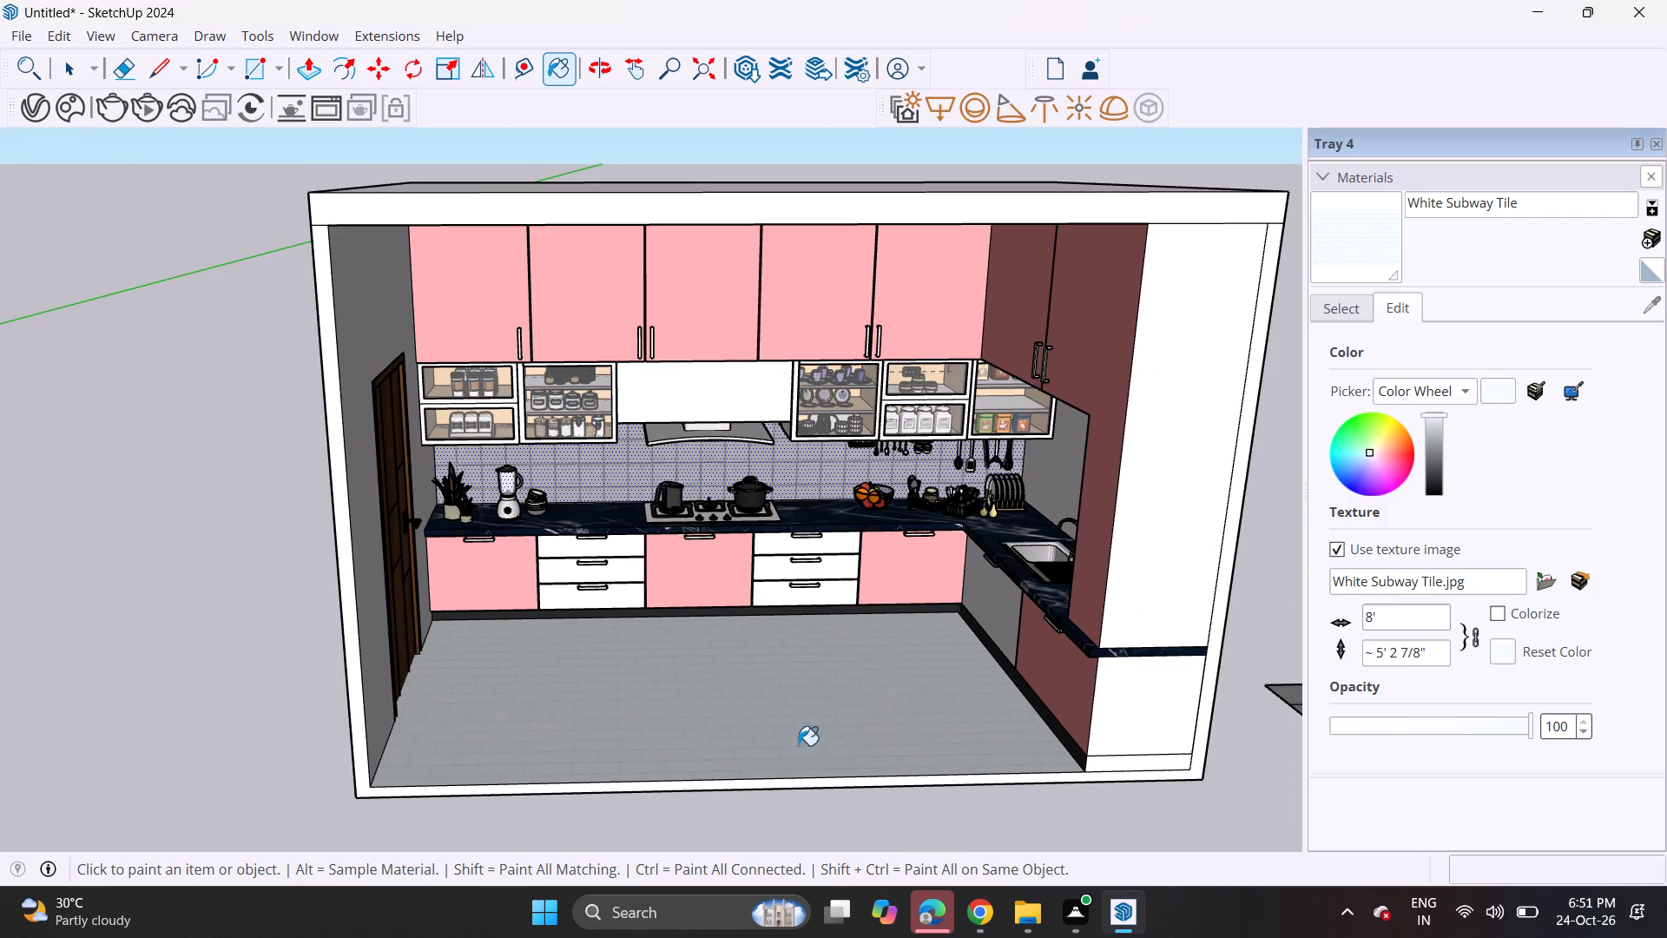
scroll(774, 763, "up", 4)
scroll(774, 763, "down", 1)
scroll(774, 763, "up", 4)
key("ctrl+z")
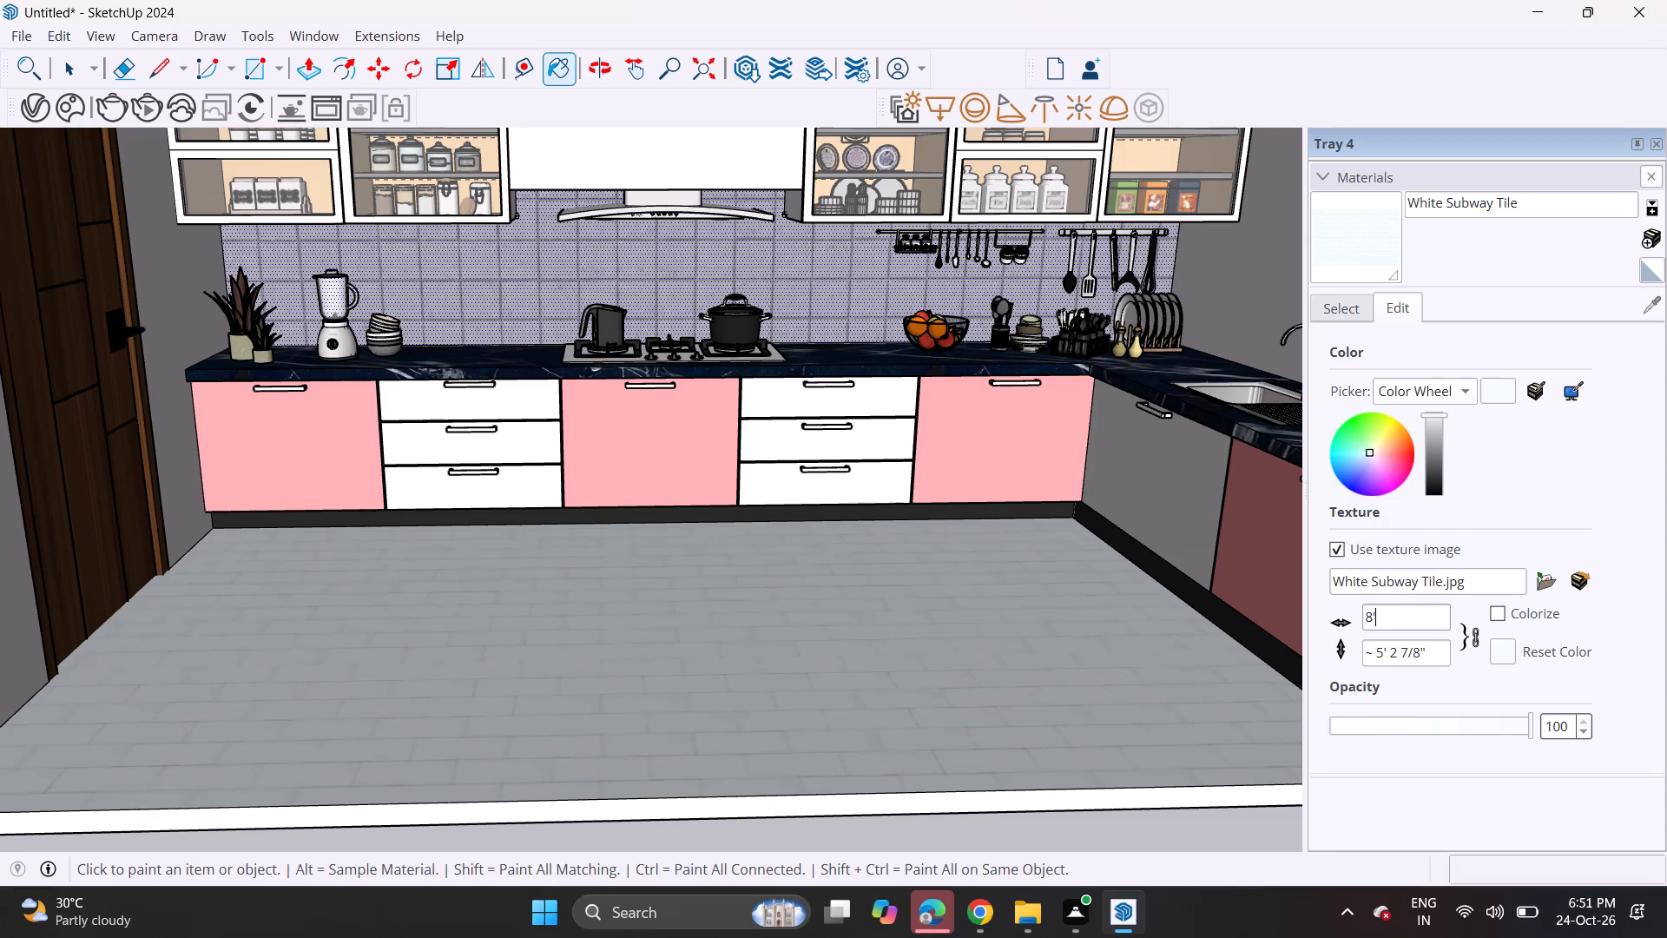
Sample the default material from the room slab's front edge and repaint the kitchen floor with it.
left_click(1638, 302)
left_click(1361, 316)
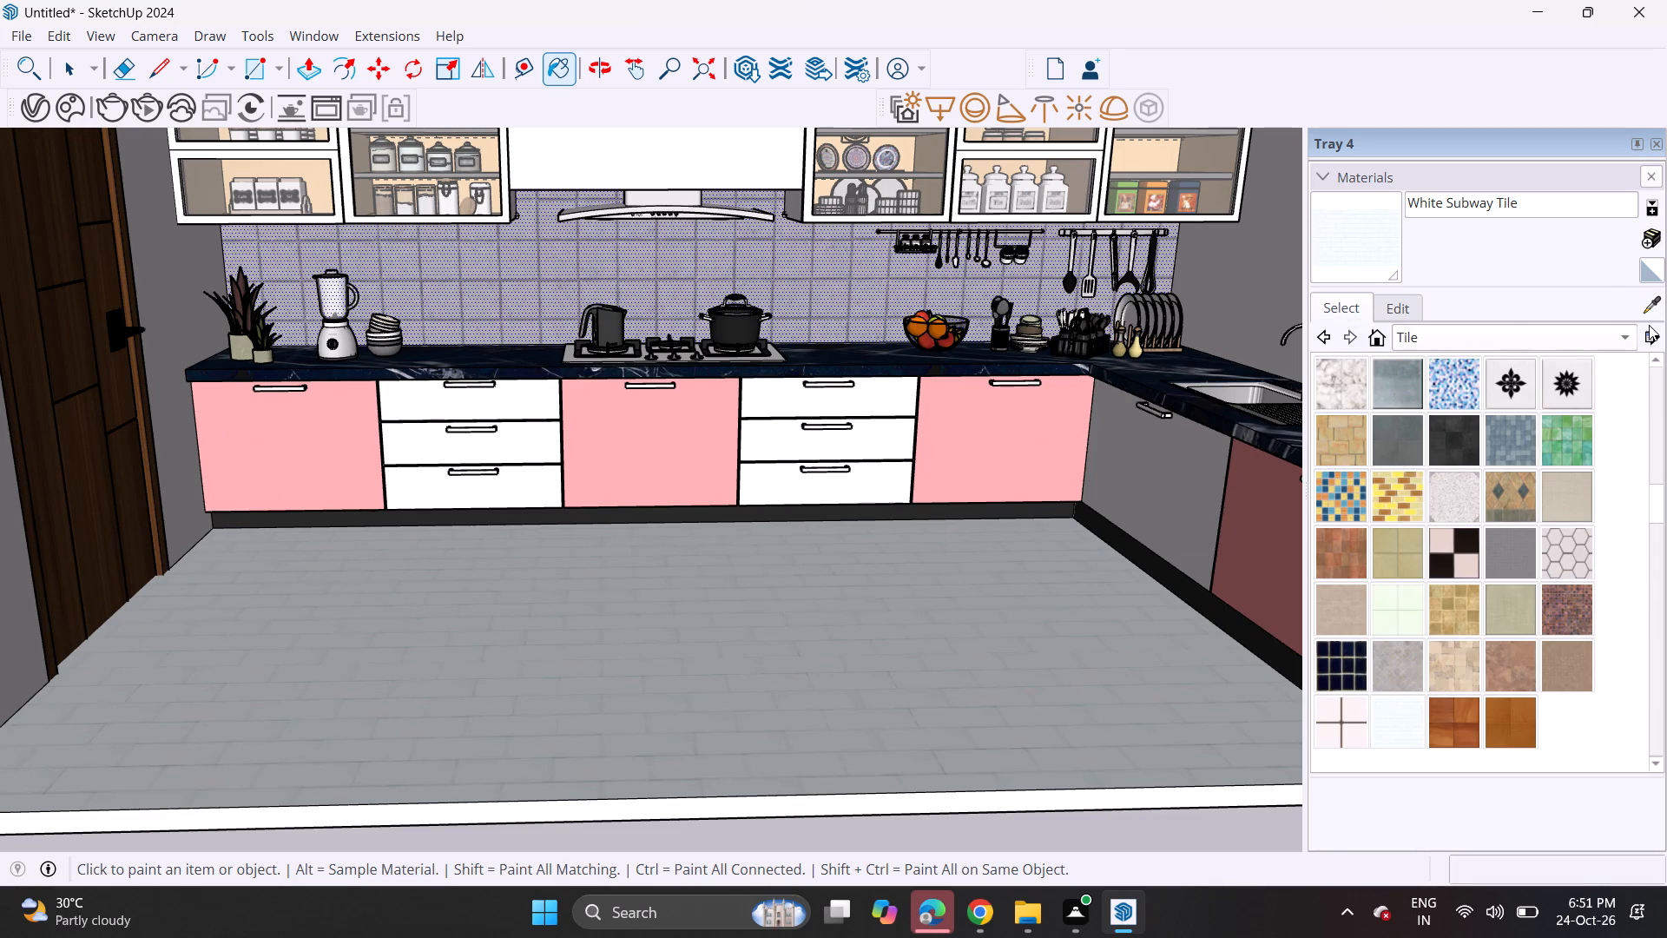
left_click(1647, 303)
left_click(1148, 792)
left_click(1140, 746)
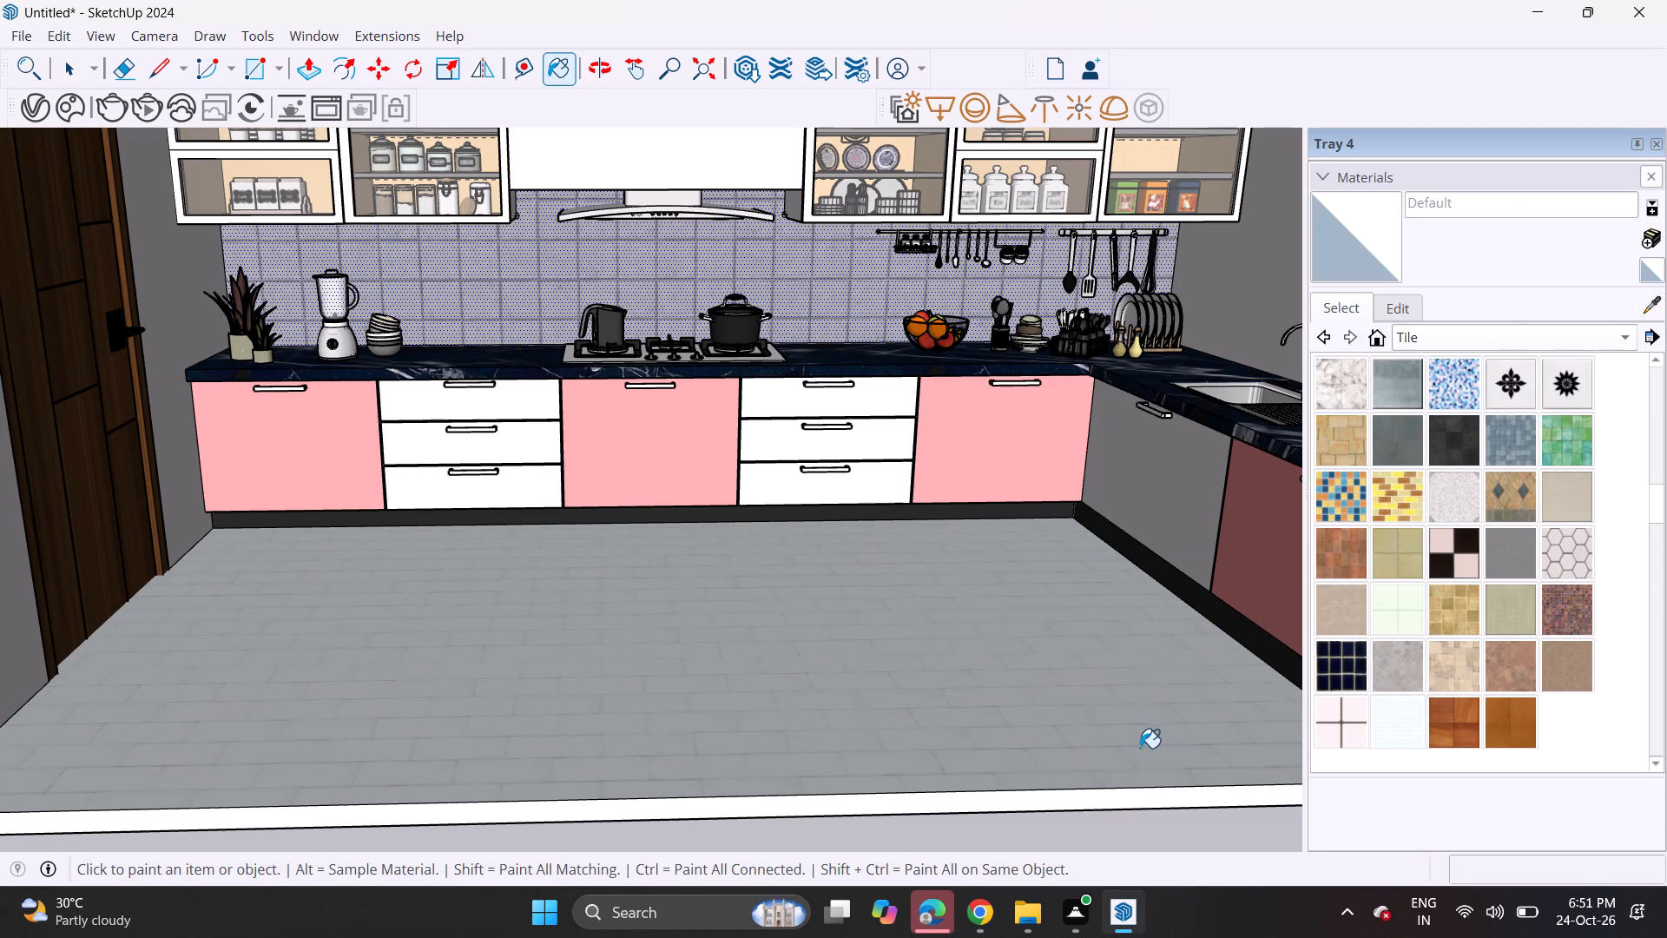
Push/Pull the ceiling slab's front face outward 10' 2 1/2" and extend the wall and floor front face equally.
scroll(1123, 744, "down", 3)
middle_click_drag(709, 306, 715, 543, "shift")
middle_click_drag(703, 639, 661, 479)
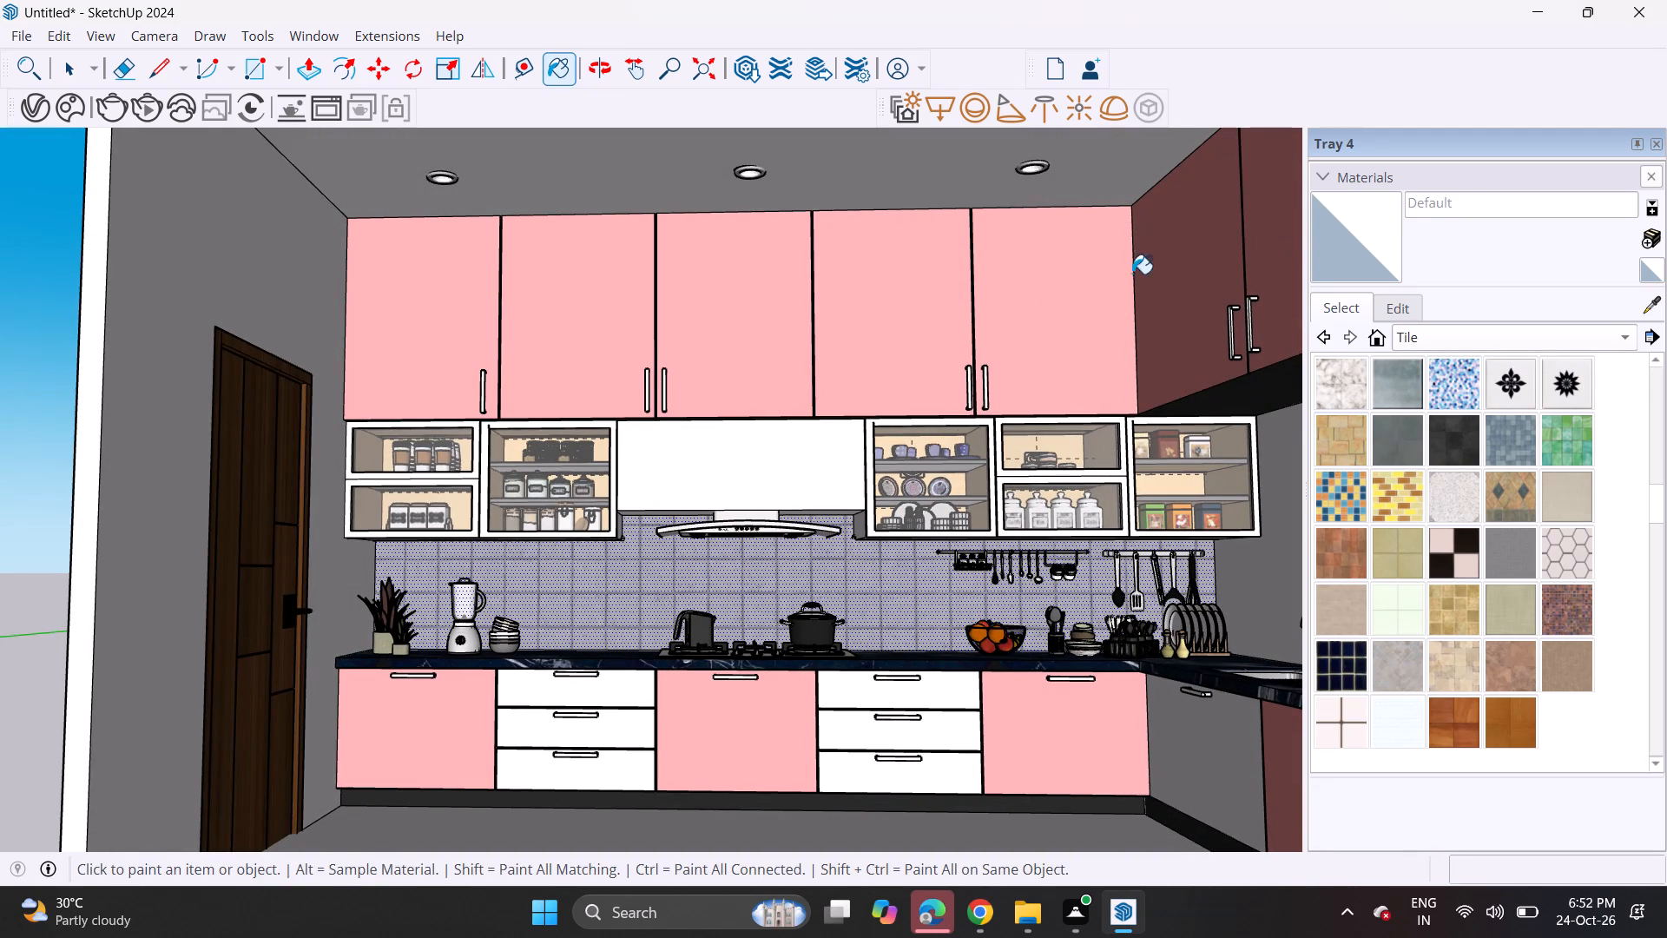
scroll(842, 341, "down", 3)
scroll(840, 347, "up", 1)
scroll(838, 347, "down", 5)
left_click(300, 71)
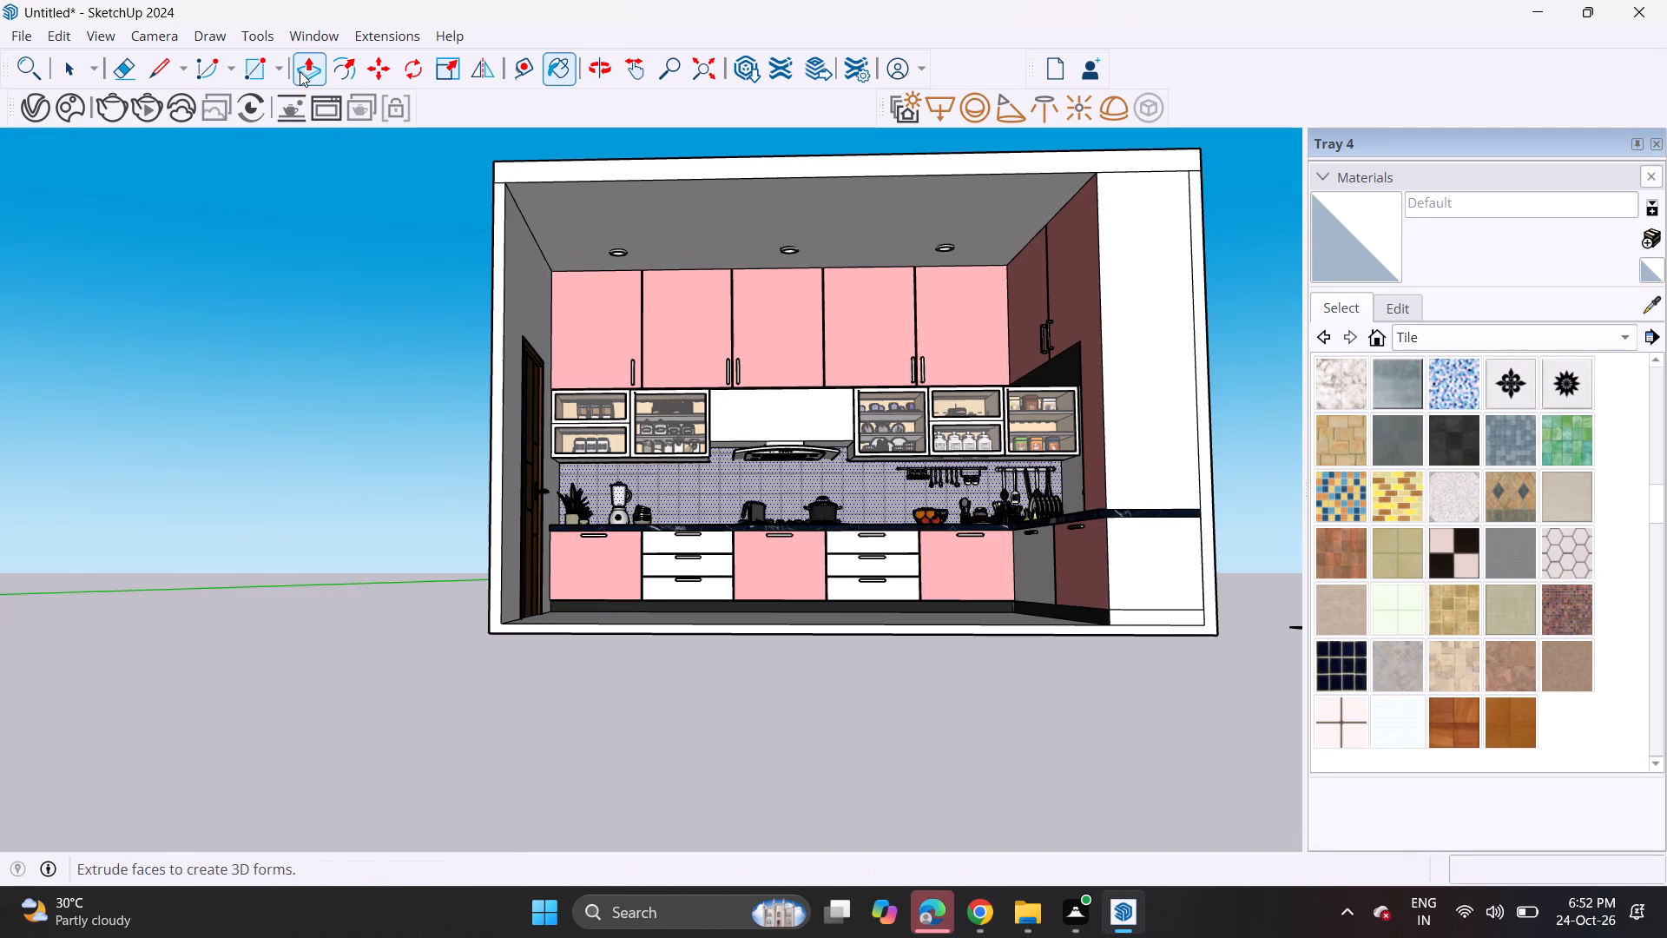
key("space")
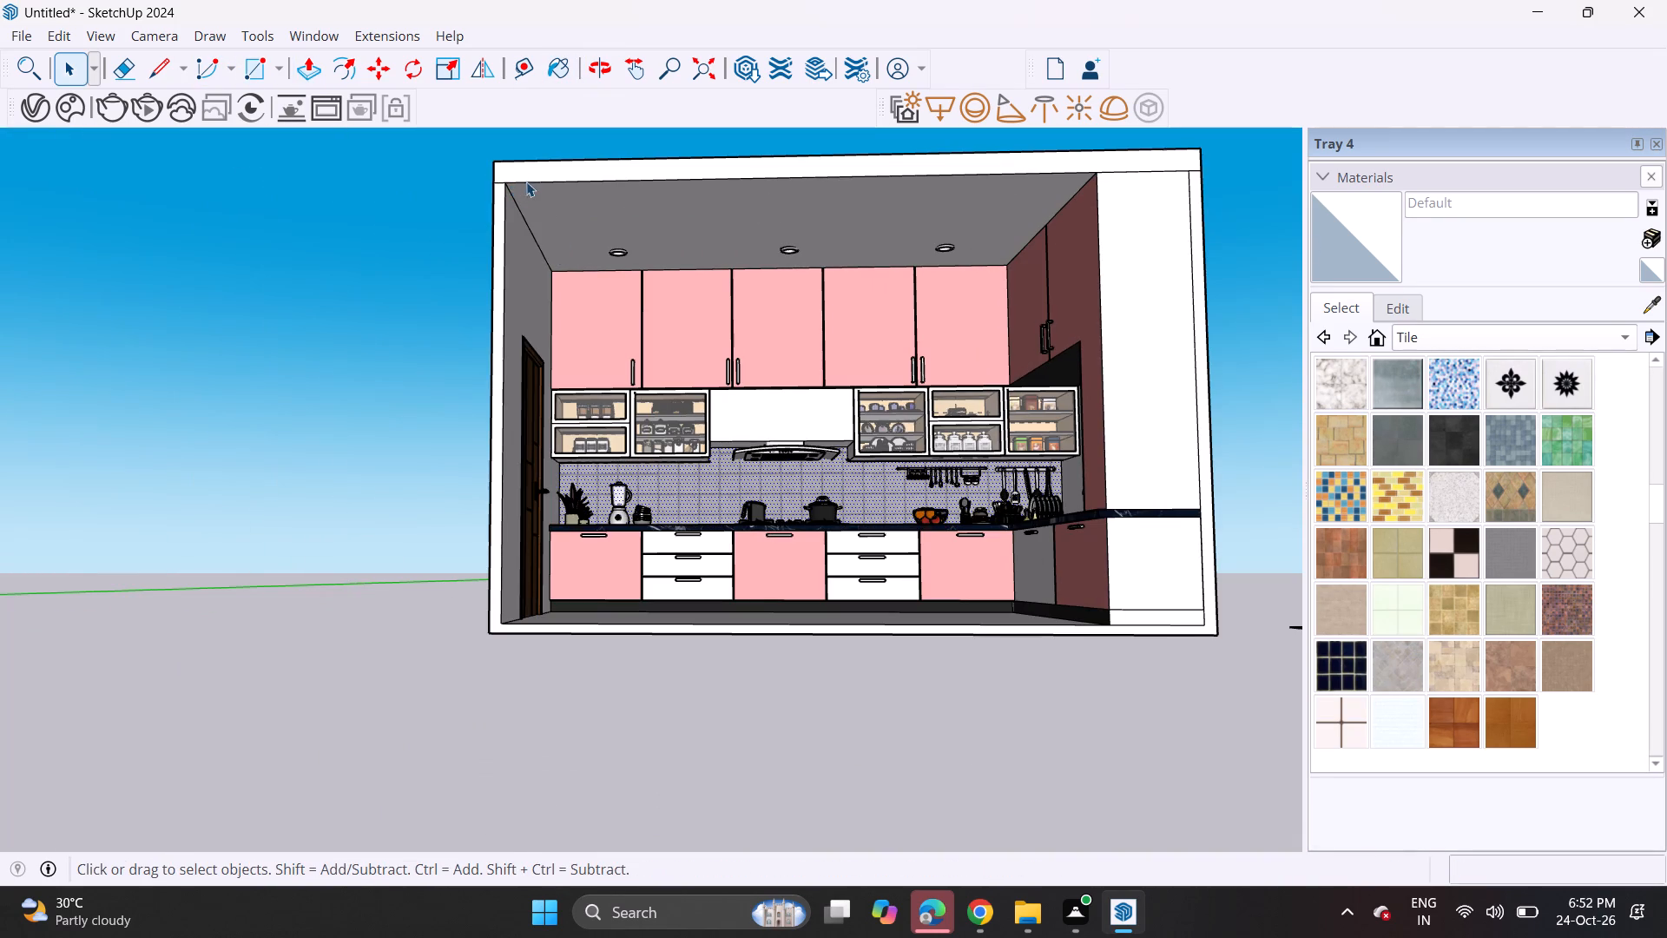
left_click(310, 72)
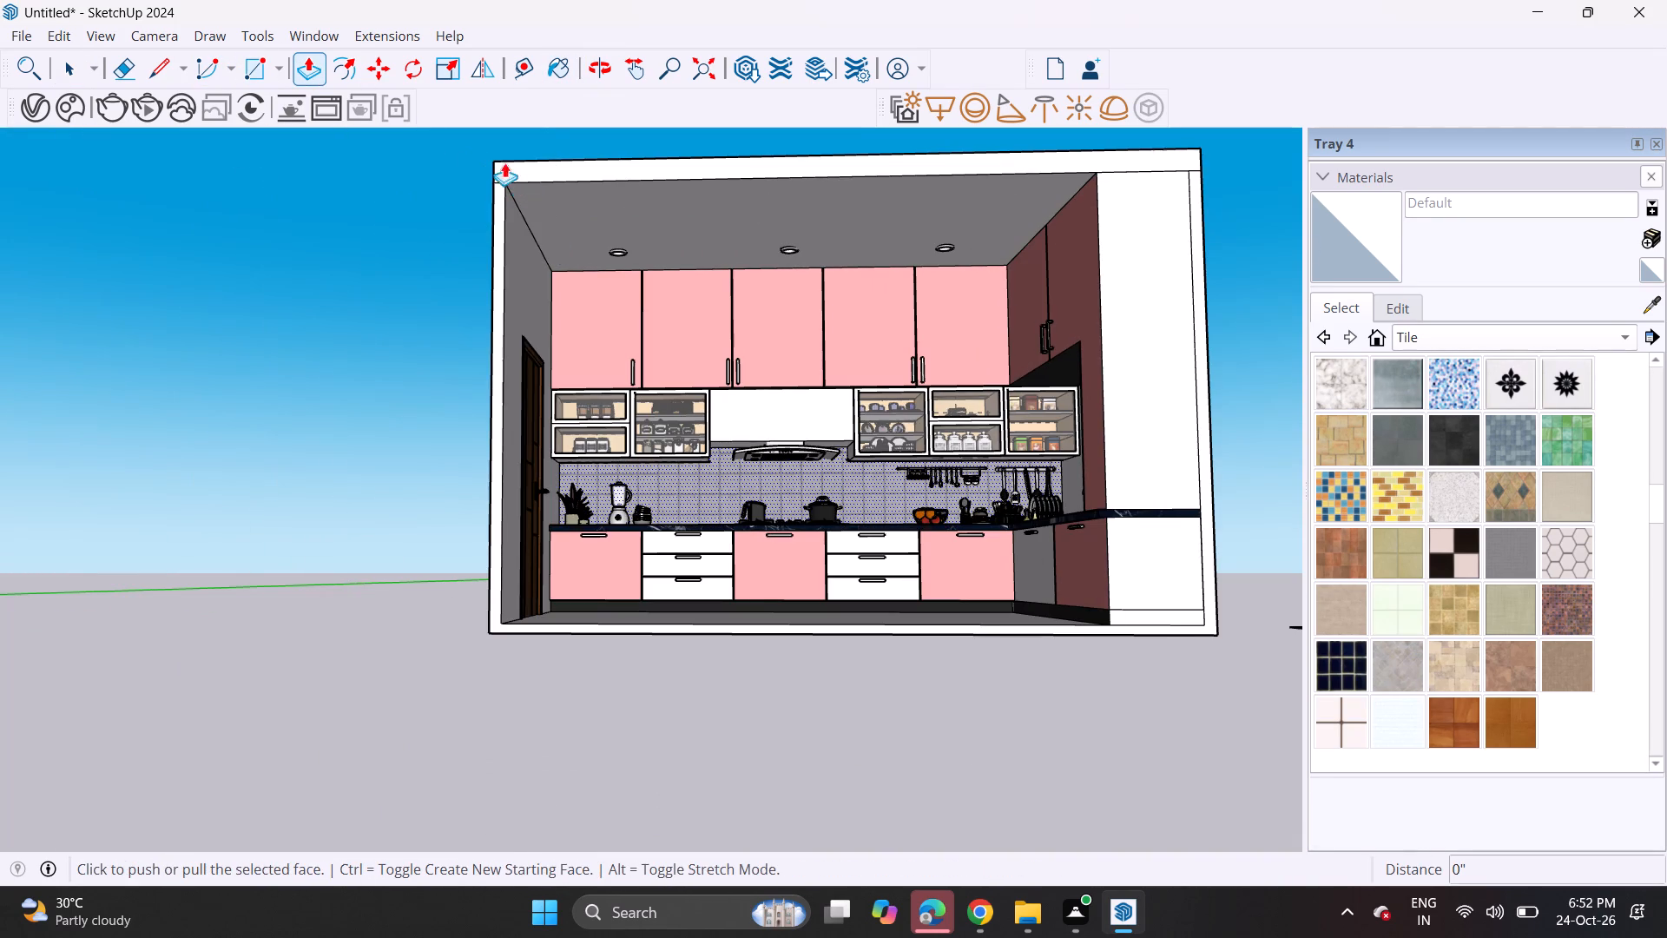
key("Escape")
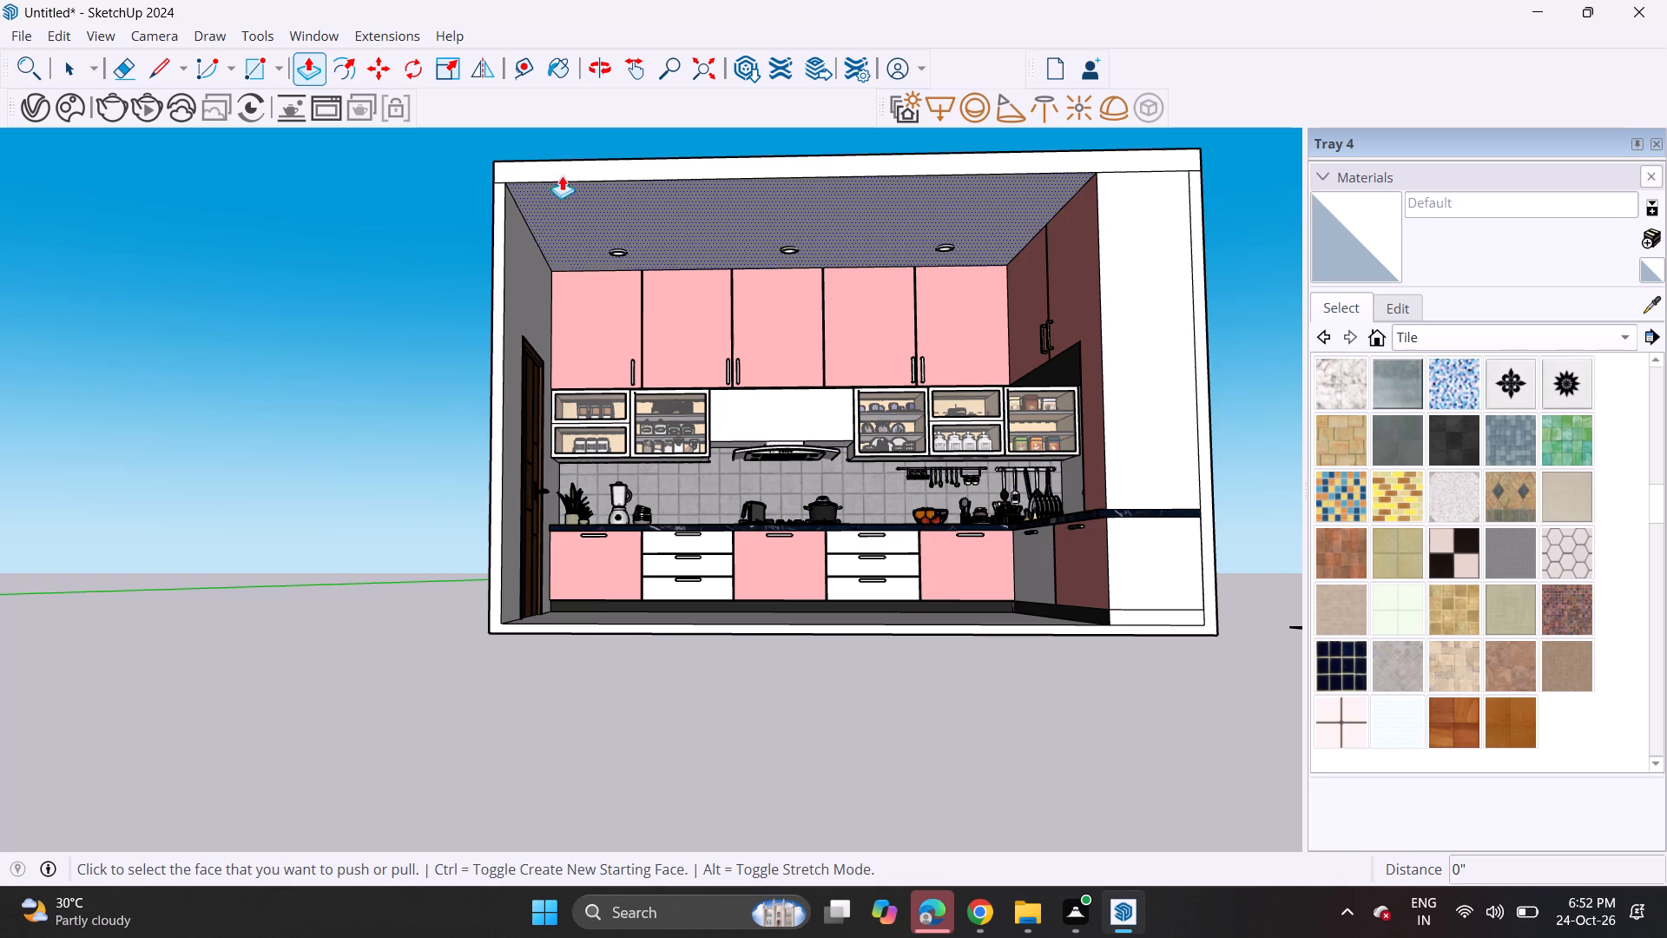
left_click(565, 169)
left_click(240, 303)
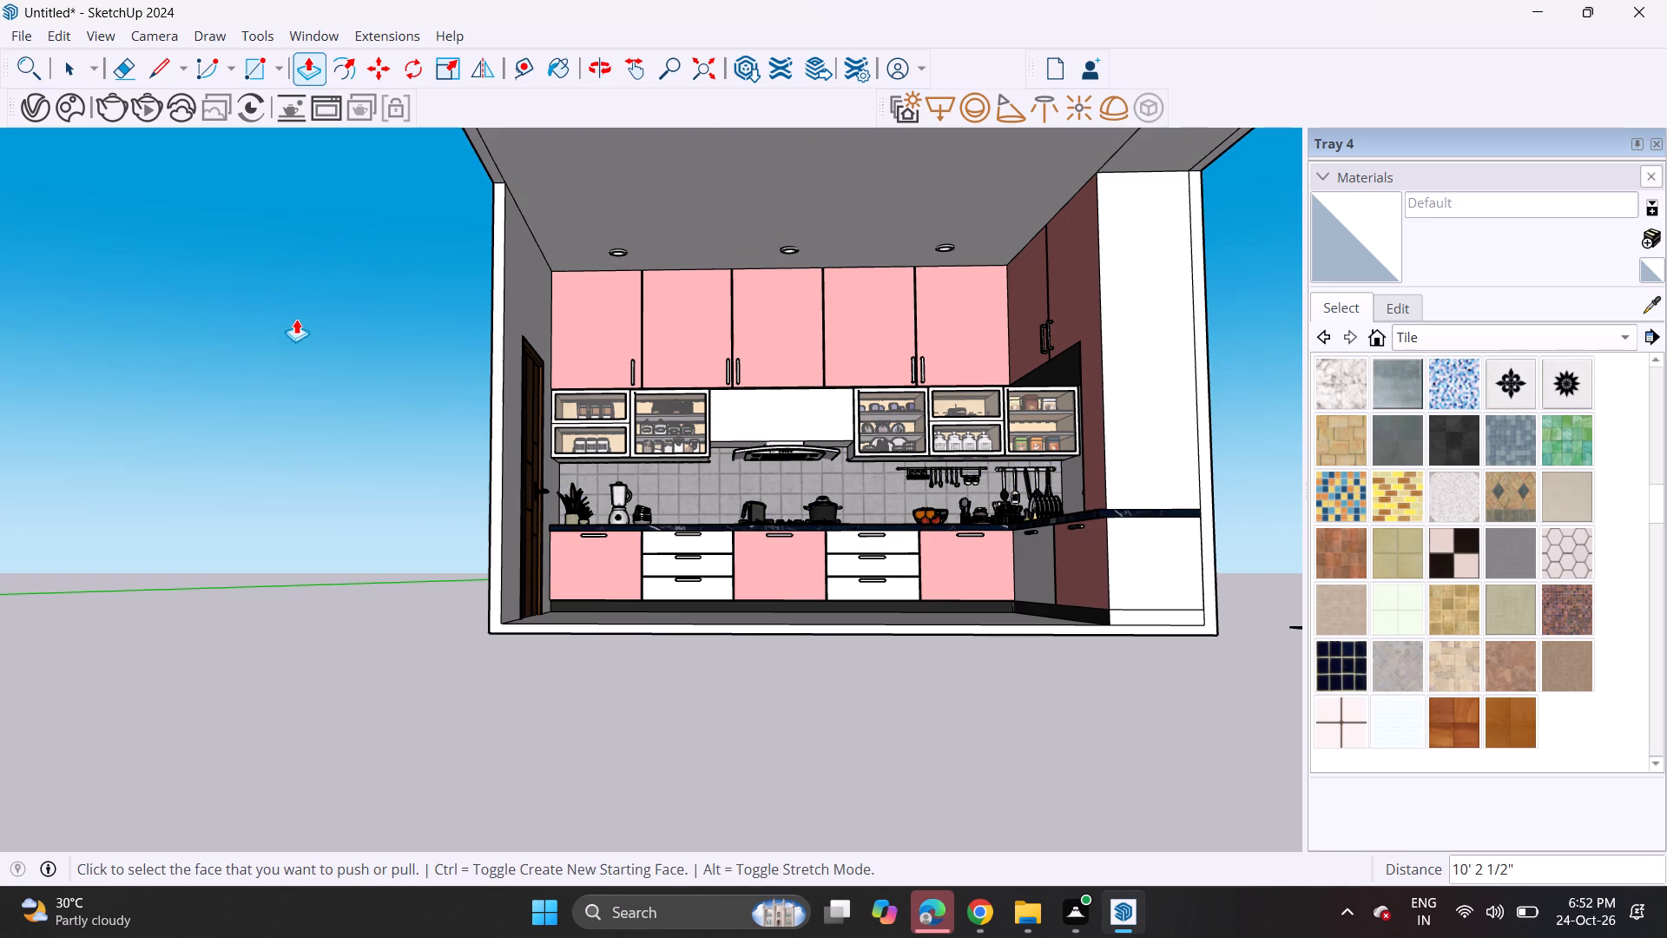
double_click(495, 464)
Push/Pull the ceiling slab's front face farther outward and repeat that extension on the wall and floor front face.
scroll(493, 474, "down", 2)
scroll(493, 474, "up", 1)
scroll(493, 474, "down", 4)
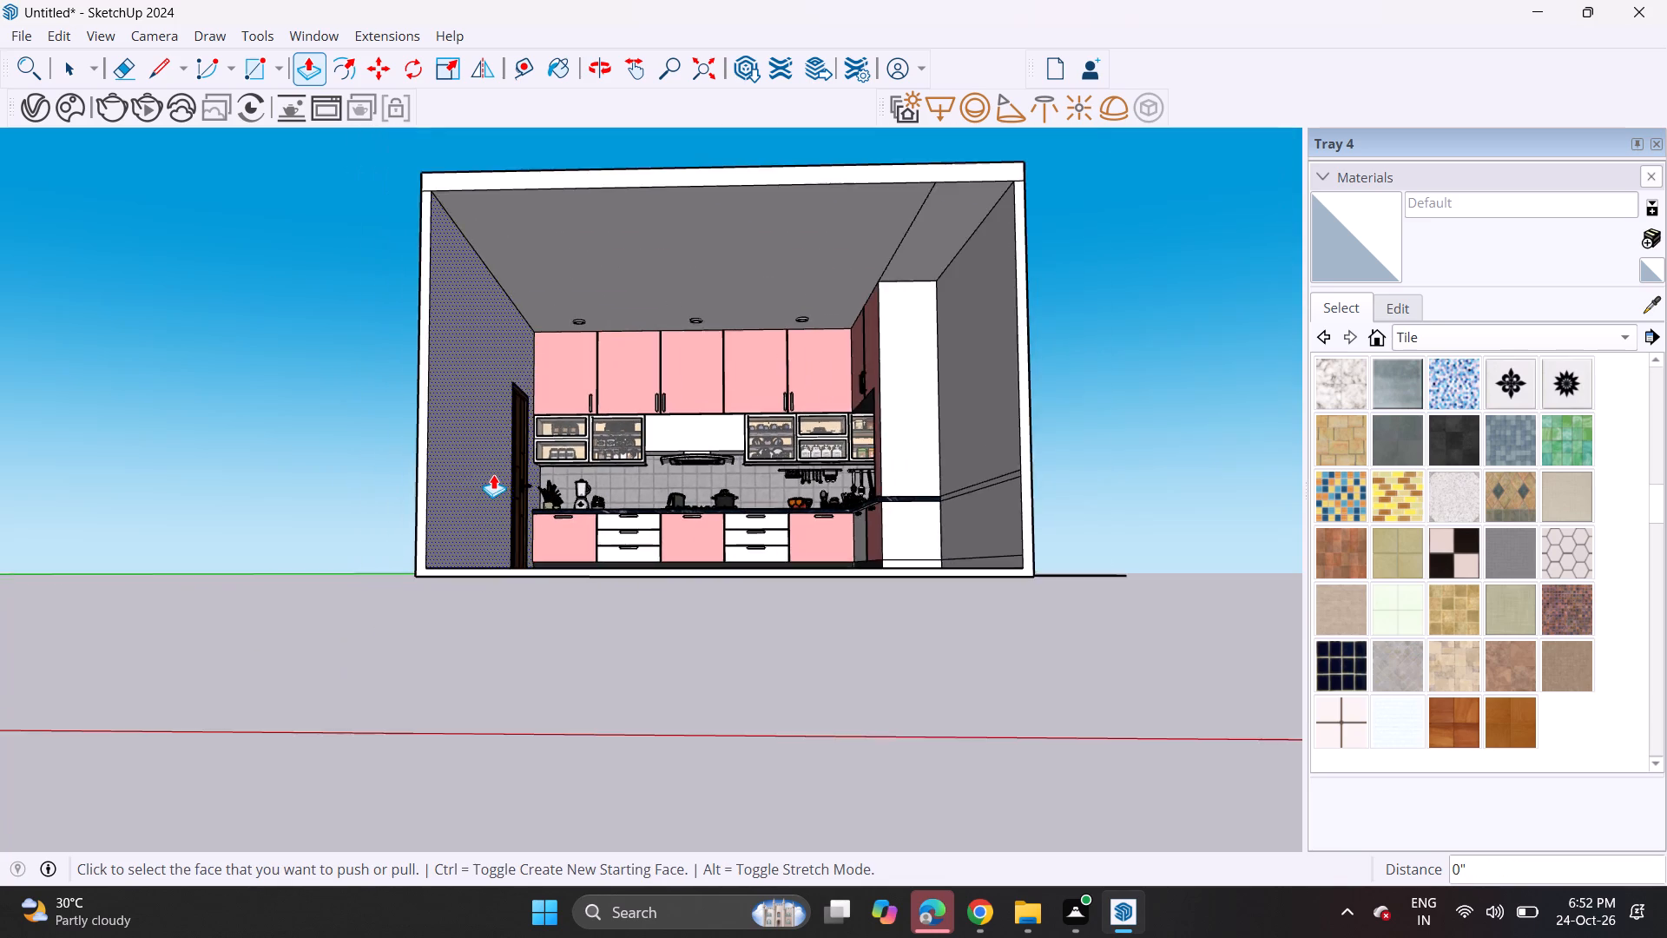
middle_click_drag(493, 475, 518, 548)
left_click(494, 266)
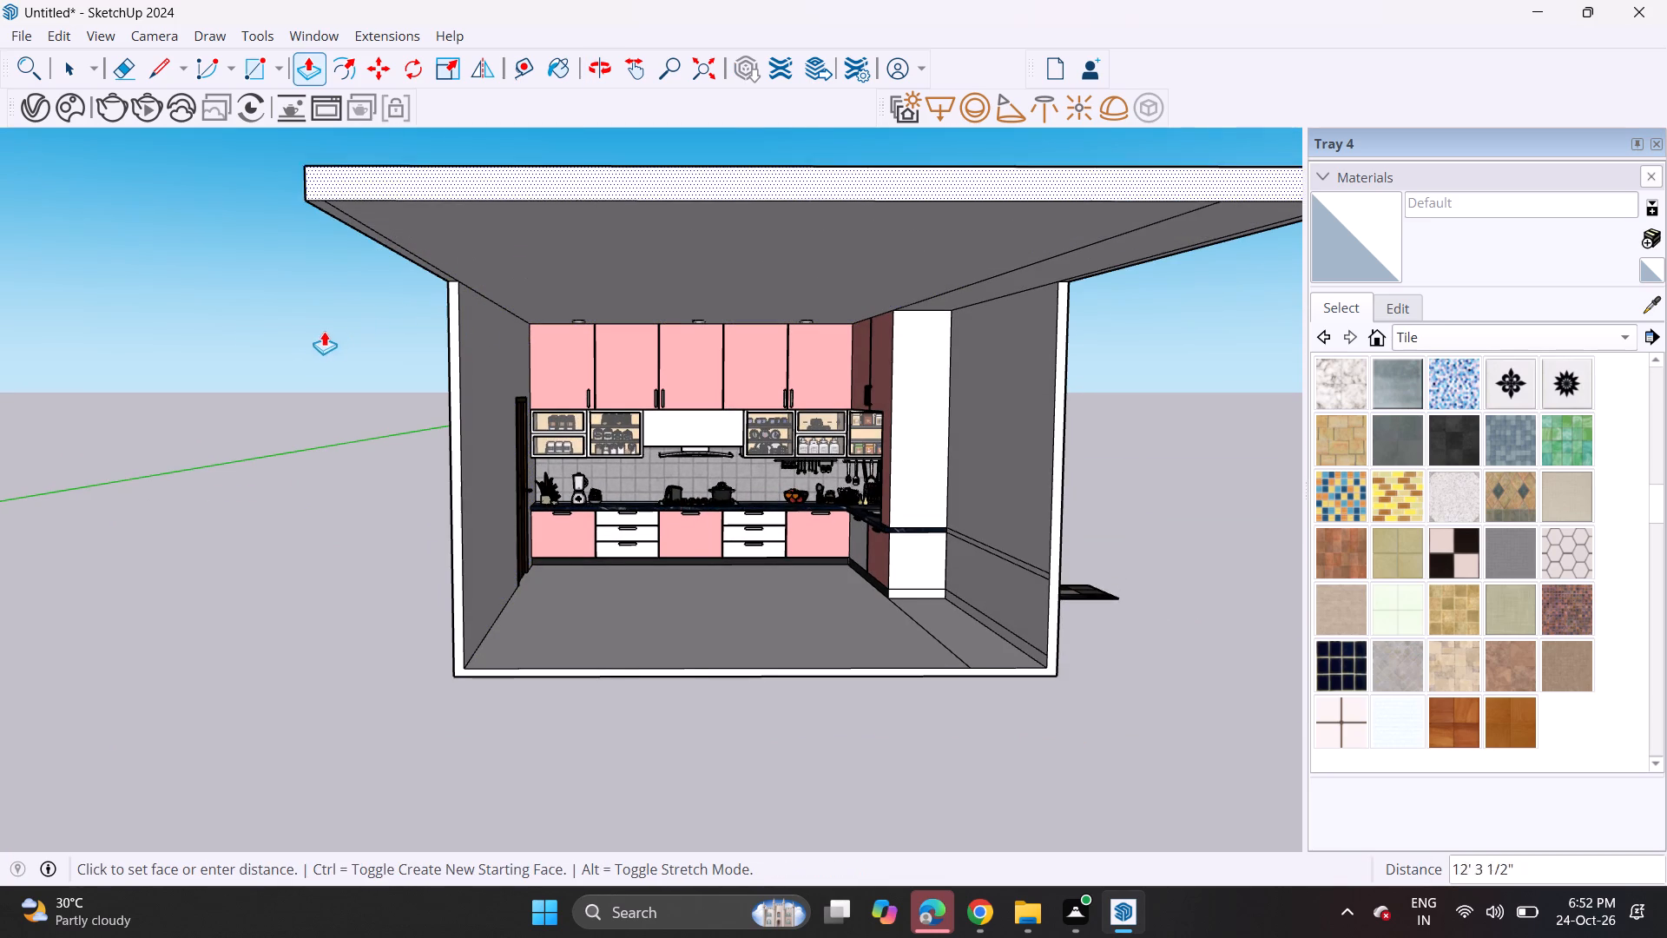
left_click(299, 357)
double_click(452, 432)
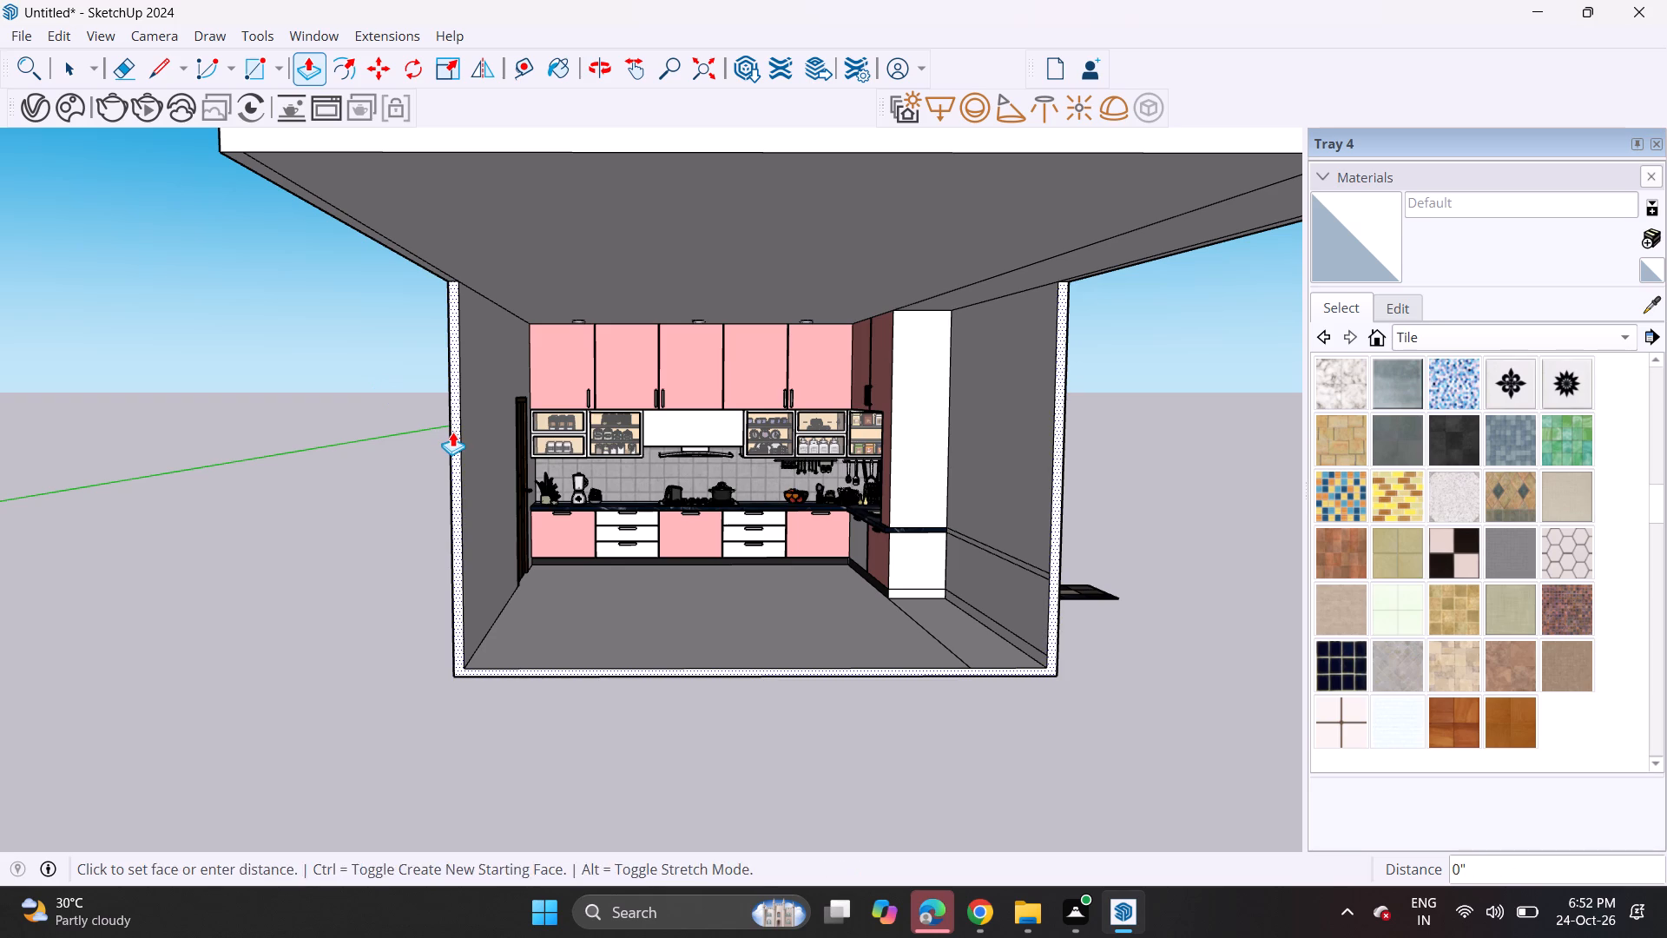
Erase the stray edge lines on the ceiling, side wall and floor extending forward from the tall white unit.
scroll(620, 452, "up", 3)
scroll(619, 438, "down", 9)
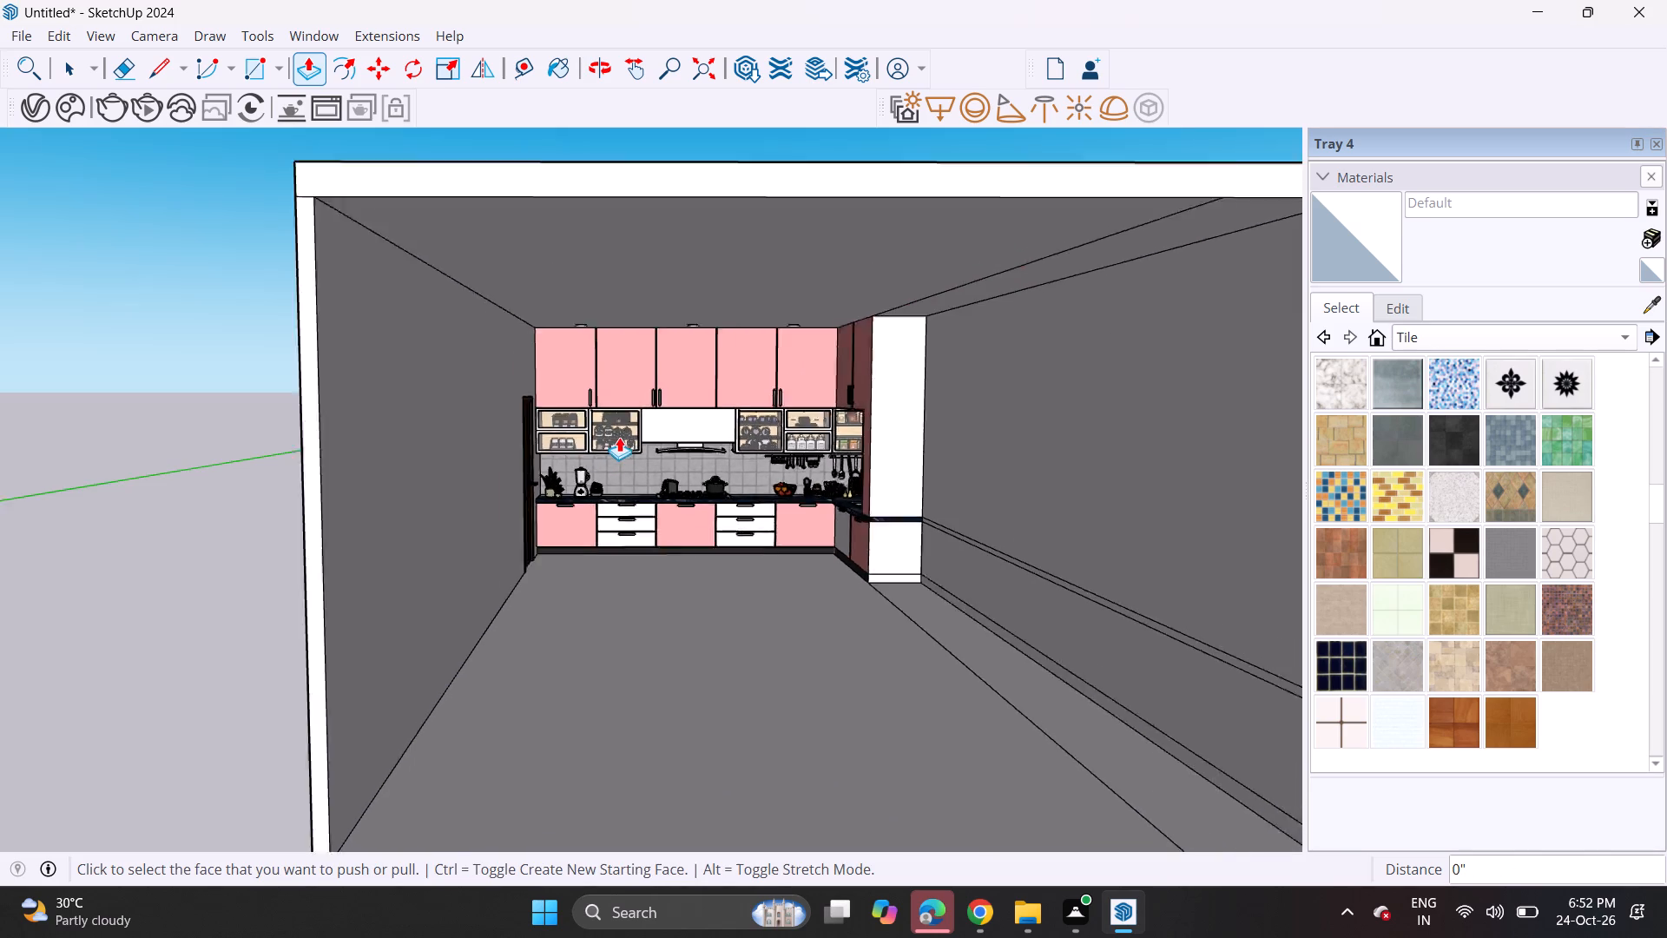
middle_click_drag(625, 446, 577, 462, "shift")
scroll(576, 462, "up", 6)
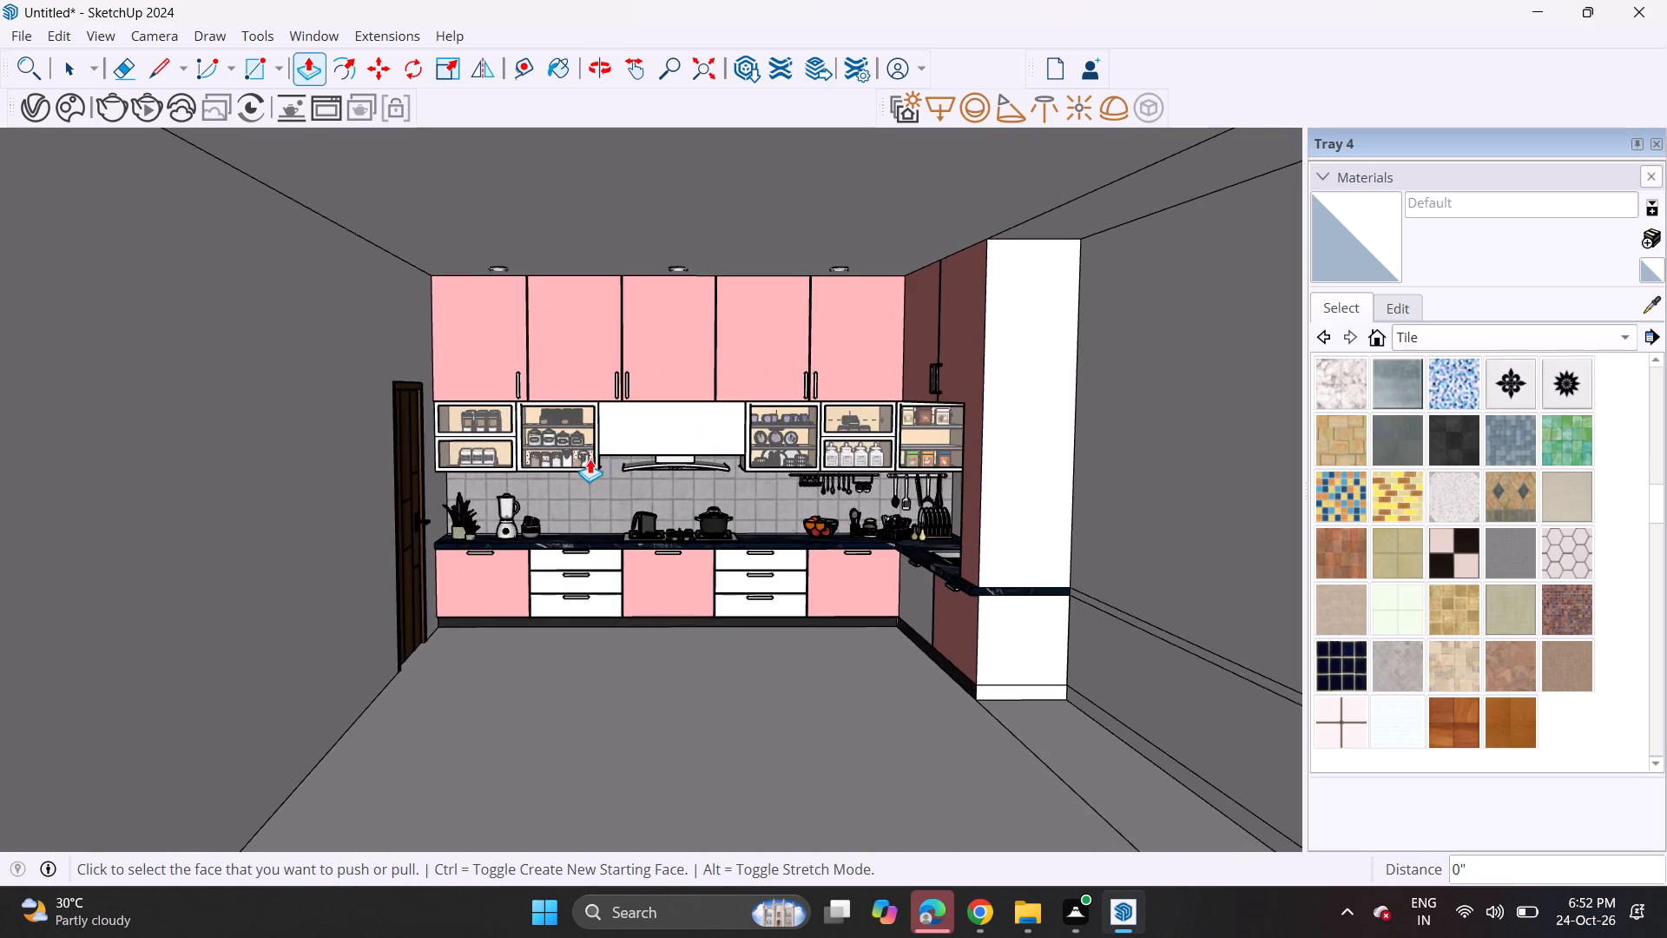
middle_click_drag(590, 462, 490, 469, "shift")
scroll(490, 469, "up", 1)
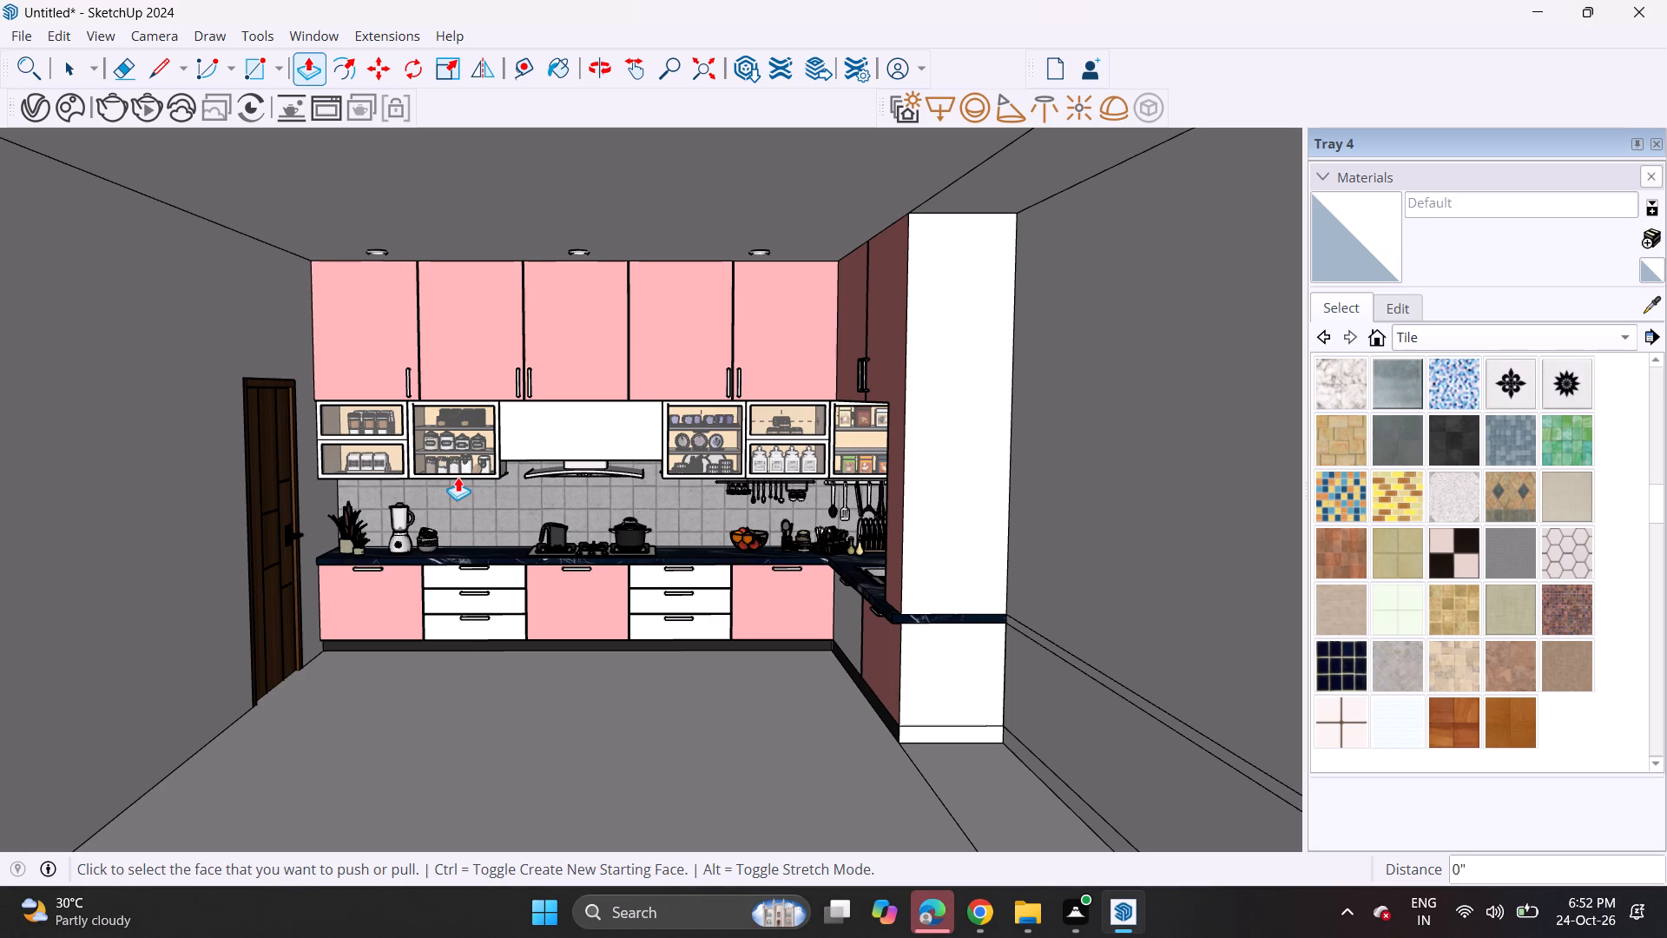
middle_click_drag(519, 473, 599, 493, "shift")
middle_click_drag(597, 493, 598, 458)
left_click(131, 70)
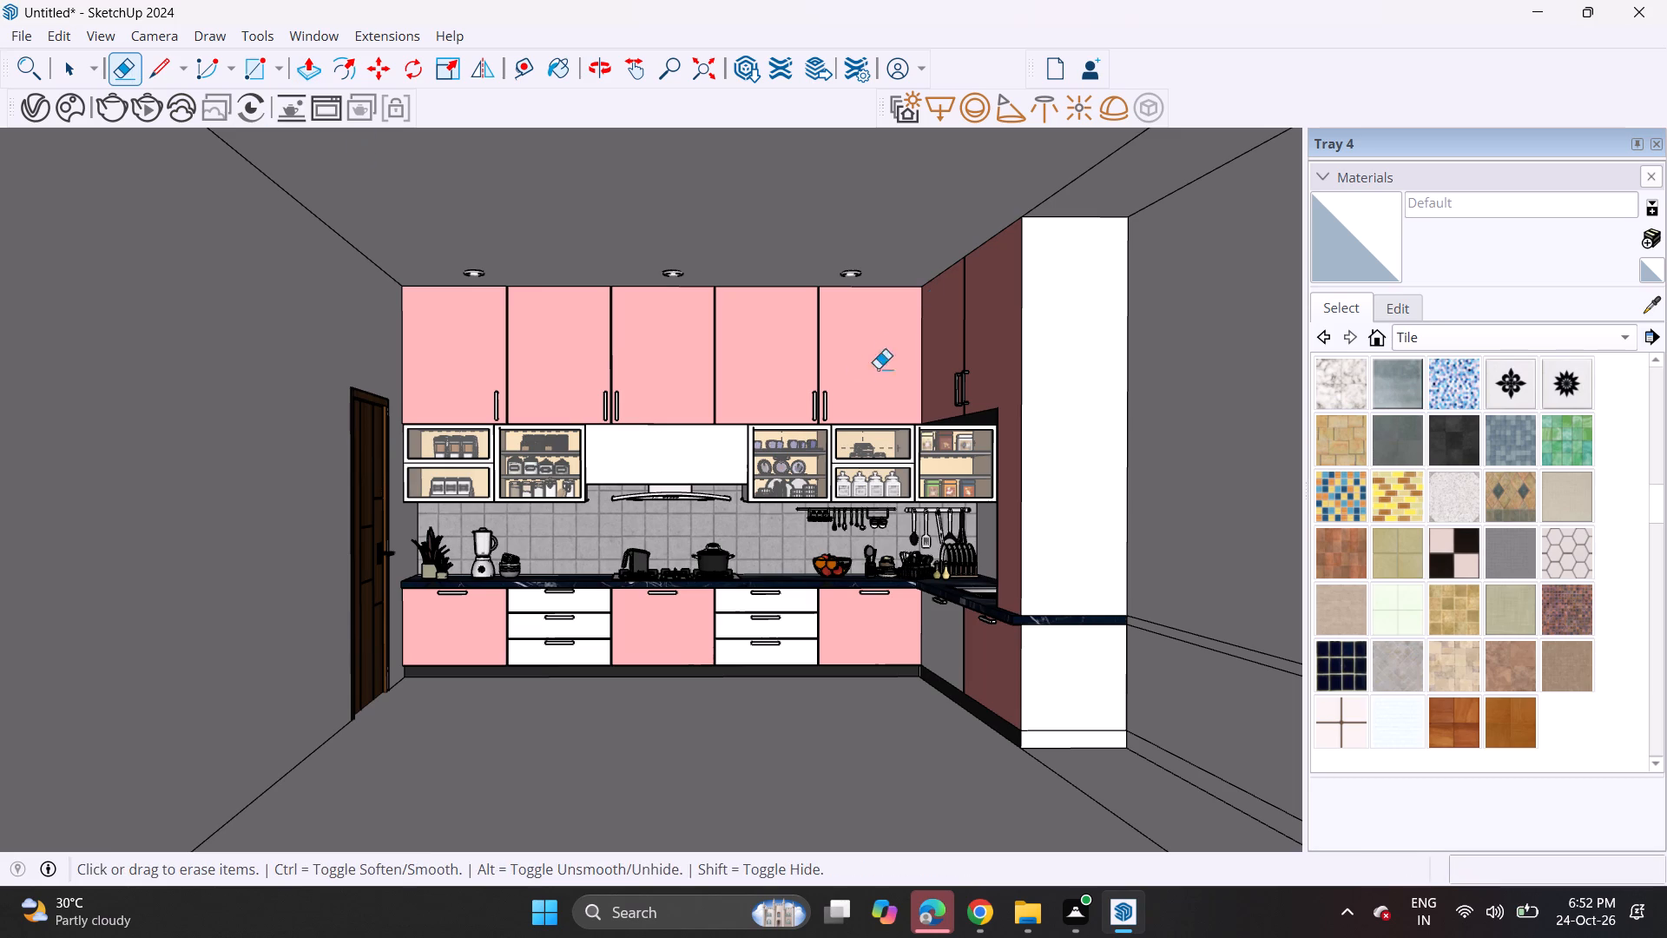
left_click_drag(1106, 165, 1079, 153)
left_click_drag(1179, 570, 1176, 789)
key("ctrl+z")
left_click_drag(1196, 772, 1202, 762)
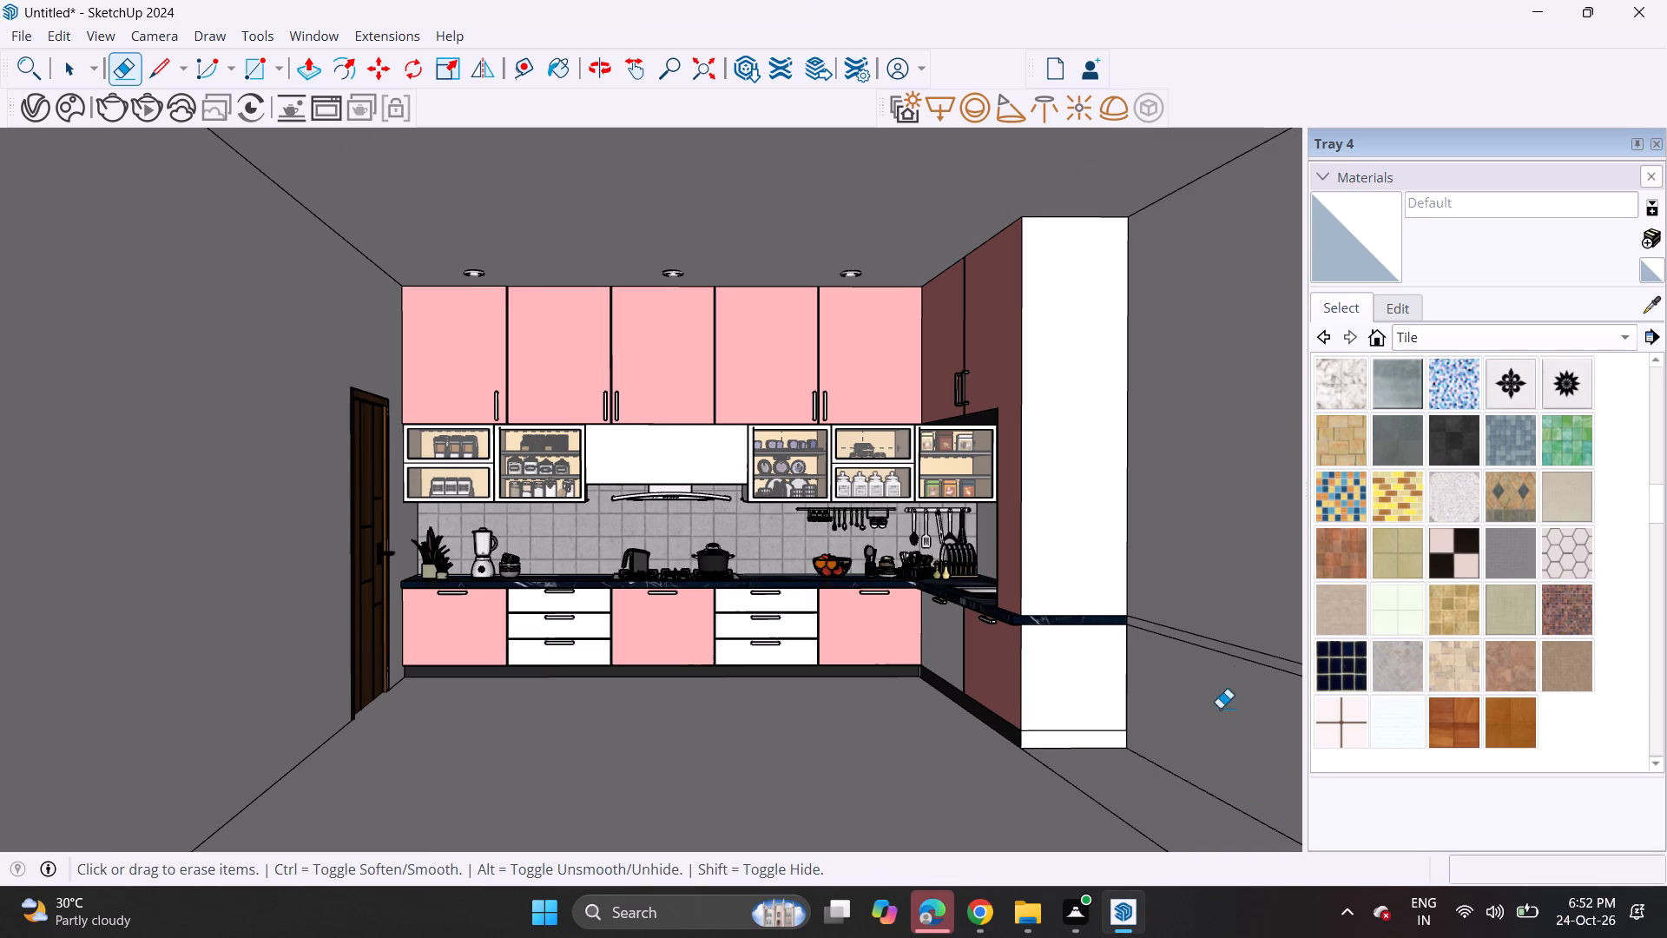
left_click_drag(1235, 647, 1244, 610)
left_click_drag(1248, 587, 1235, 648)
left_click_drag(1233, 648, 1227, 675)
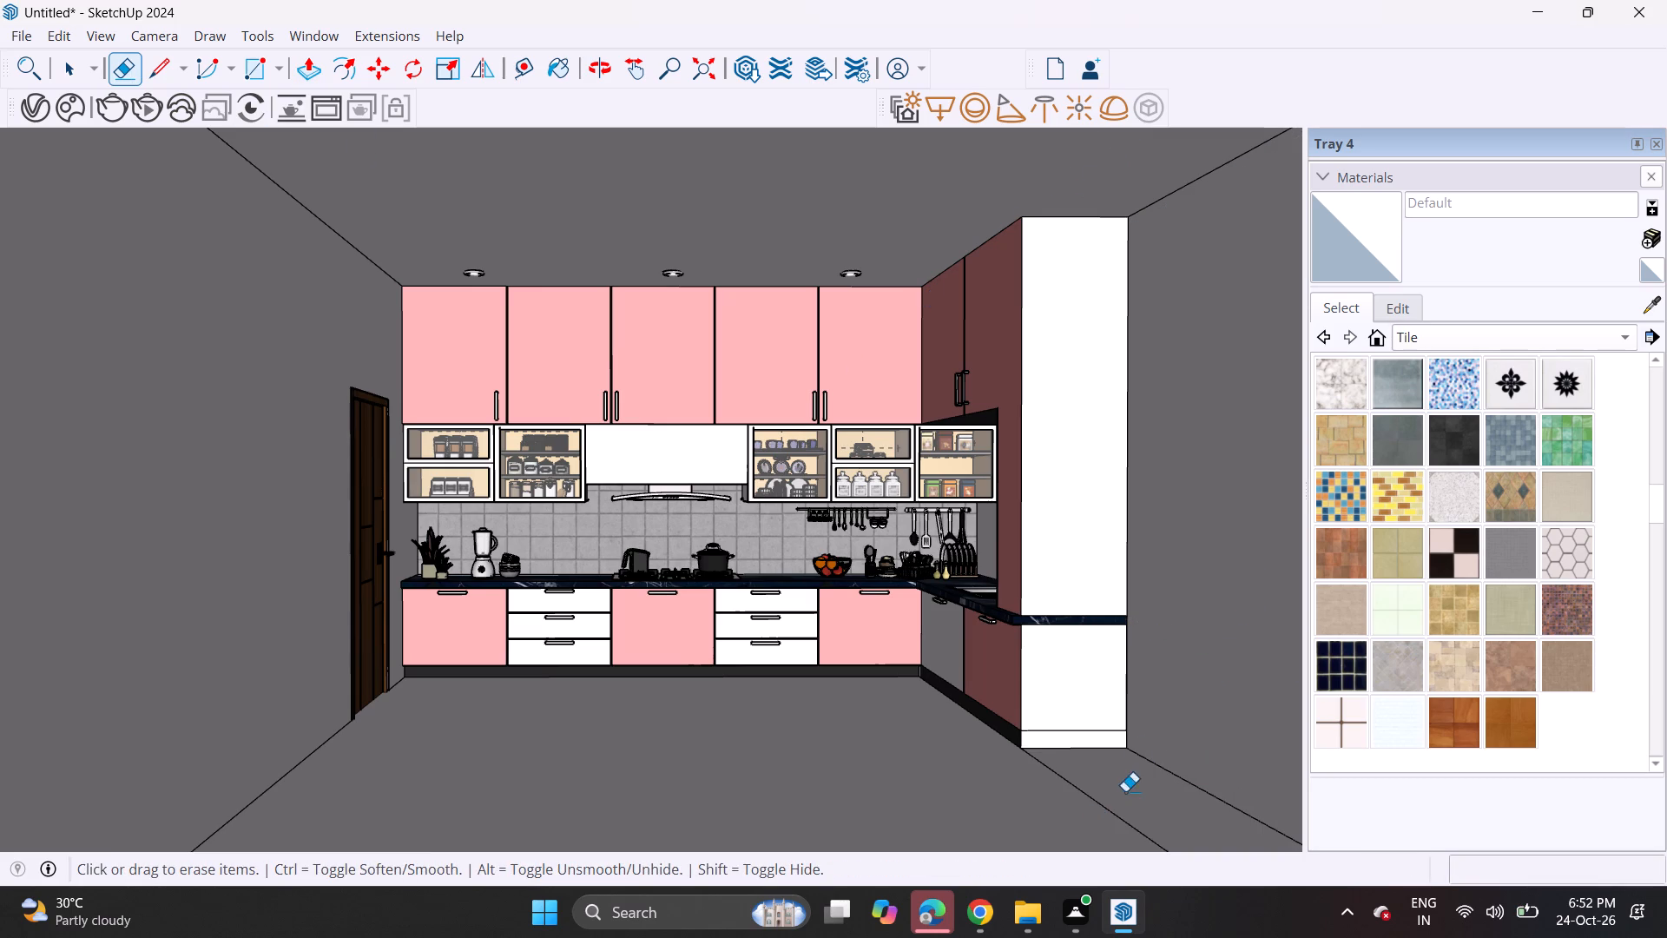
left_click_drag(1126, 793, 1087, 814)
Draw a vertical 3' 6" line from the side upper cabinets' bottom corner to the ceiling, splitting off the tall unit's side.
scroll(857, 711, "up", 3)
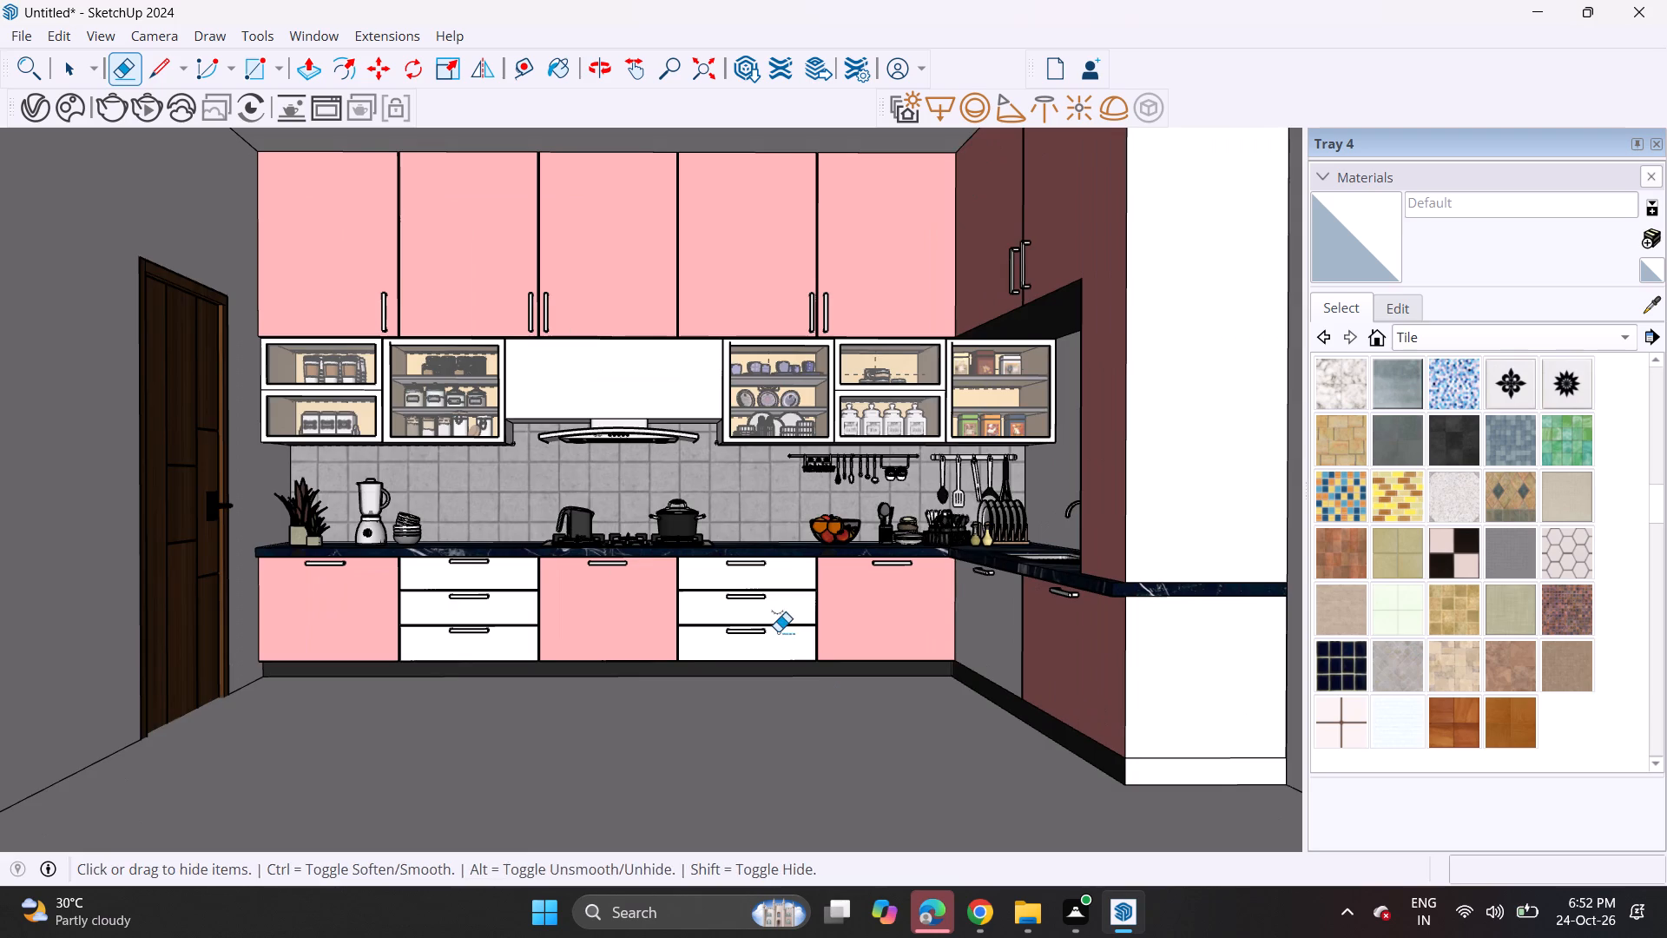
middle_click_drag(778, 631, 852, 746, "shift")
scroll(852, 748, "up", 1)
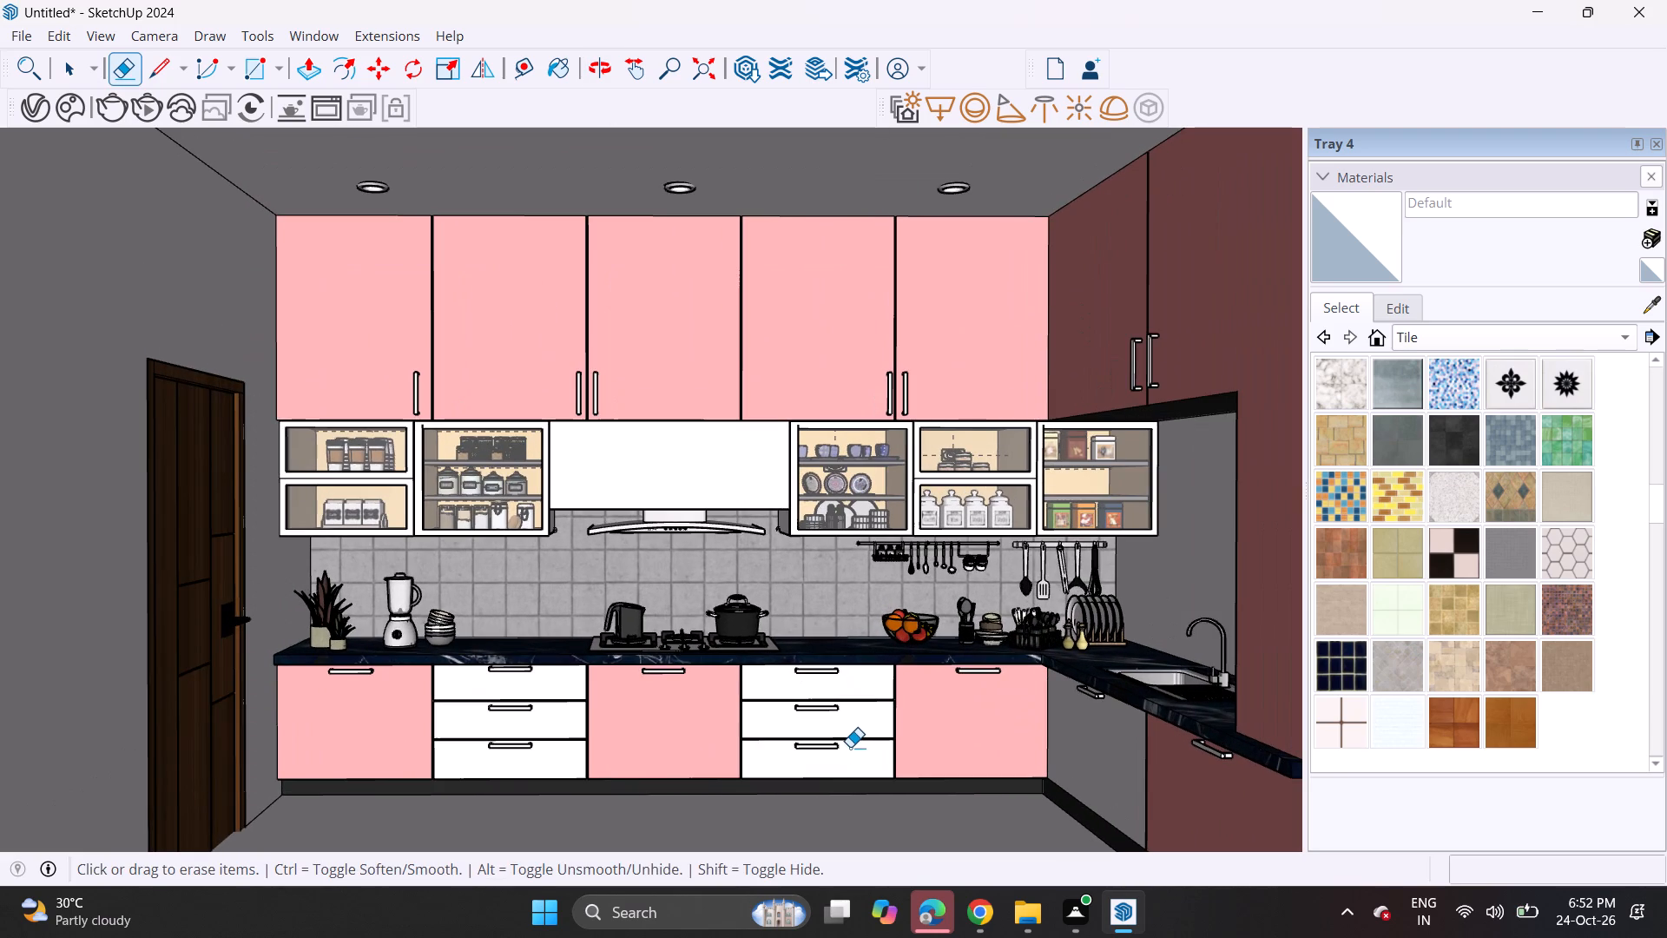
scroll(850, 747, "down", 1)
middle_click_drag(886, 717, 780, 732, "shift")
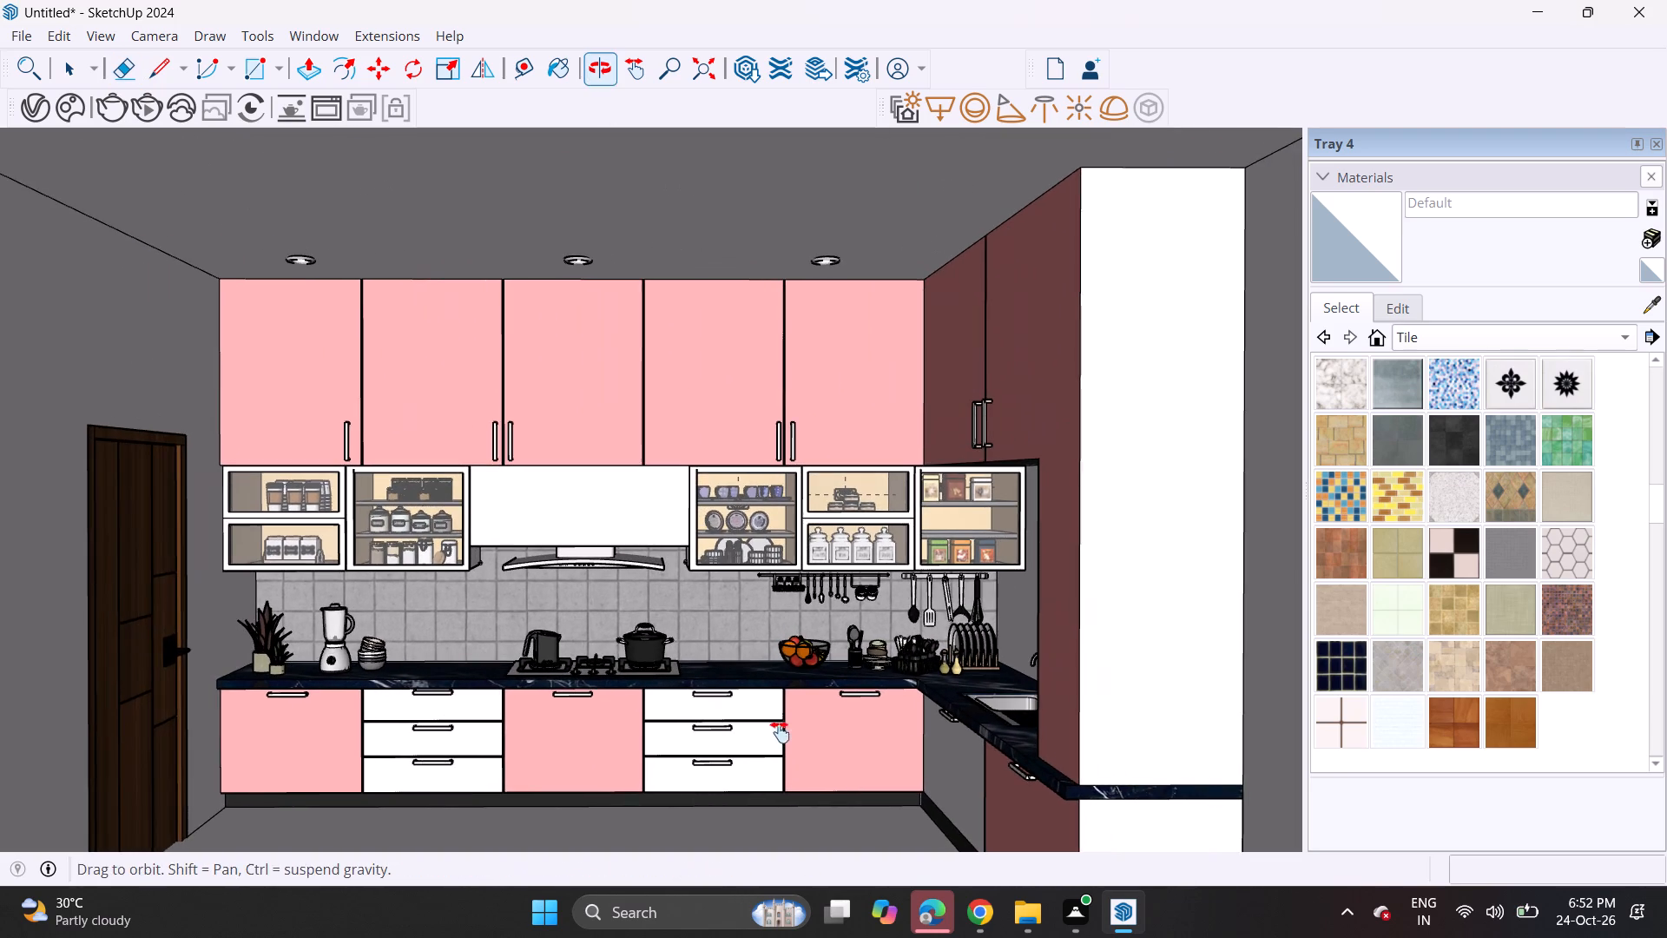
middle_click_drag(780, 732, 779, 732, "shift")
middle_click_drag(774, 708, 918, 713)
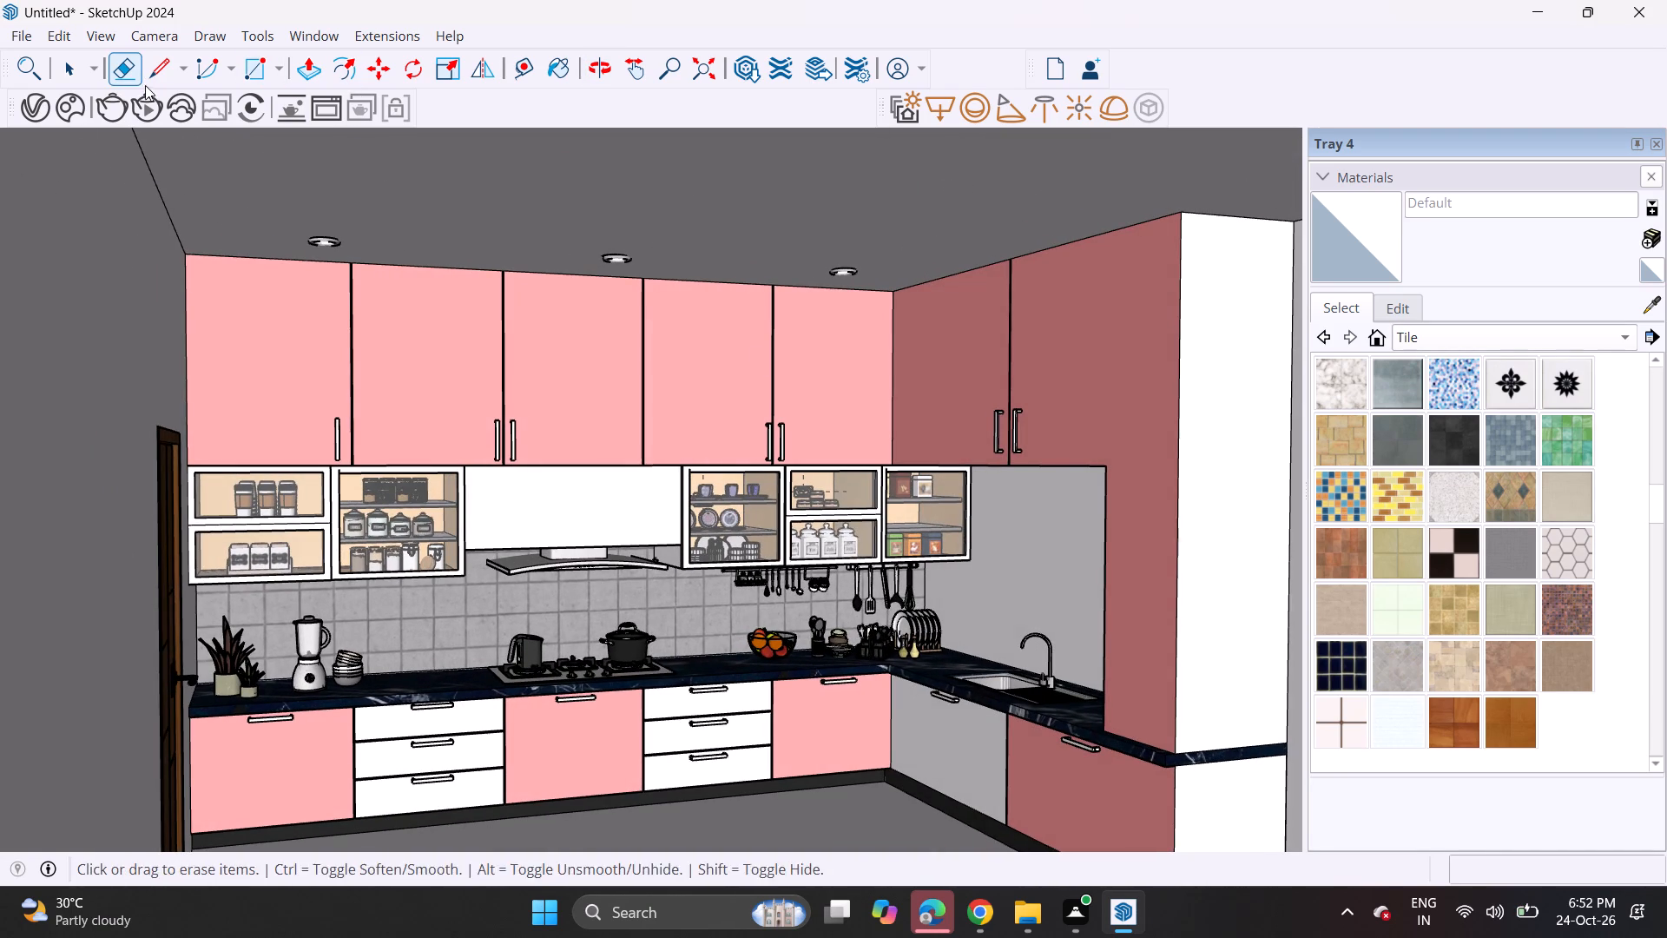
left_click(155, 71)
left_click(1107, 465)
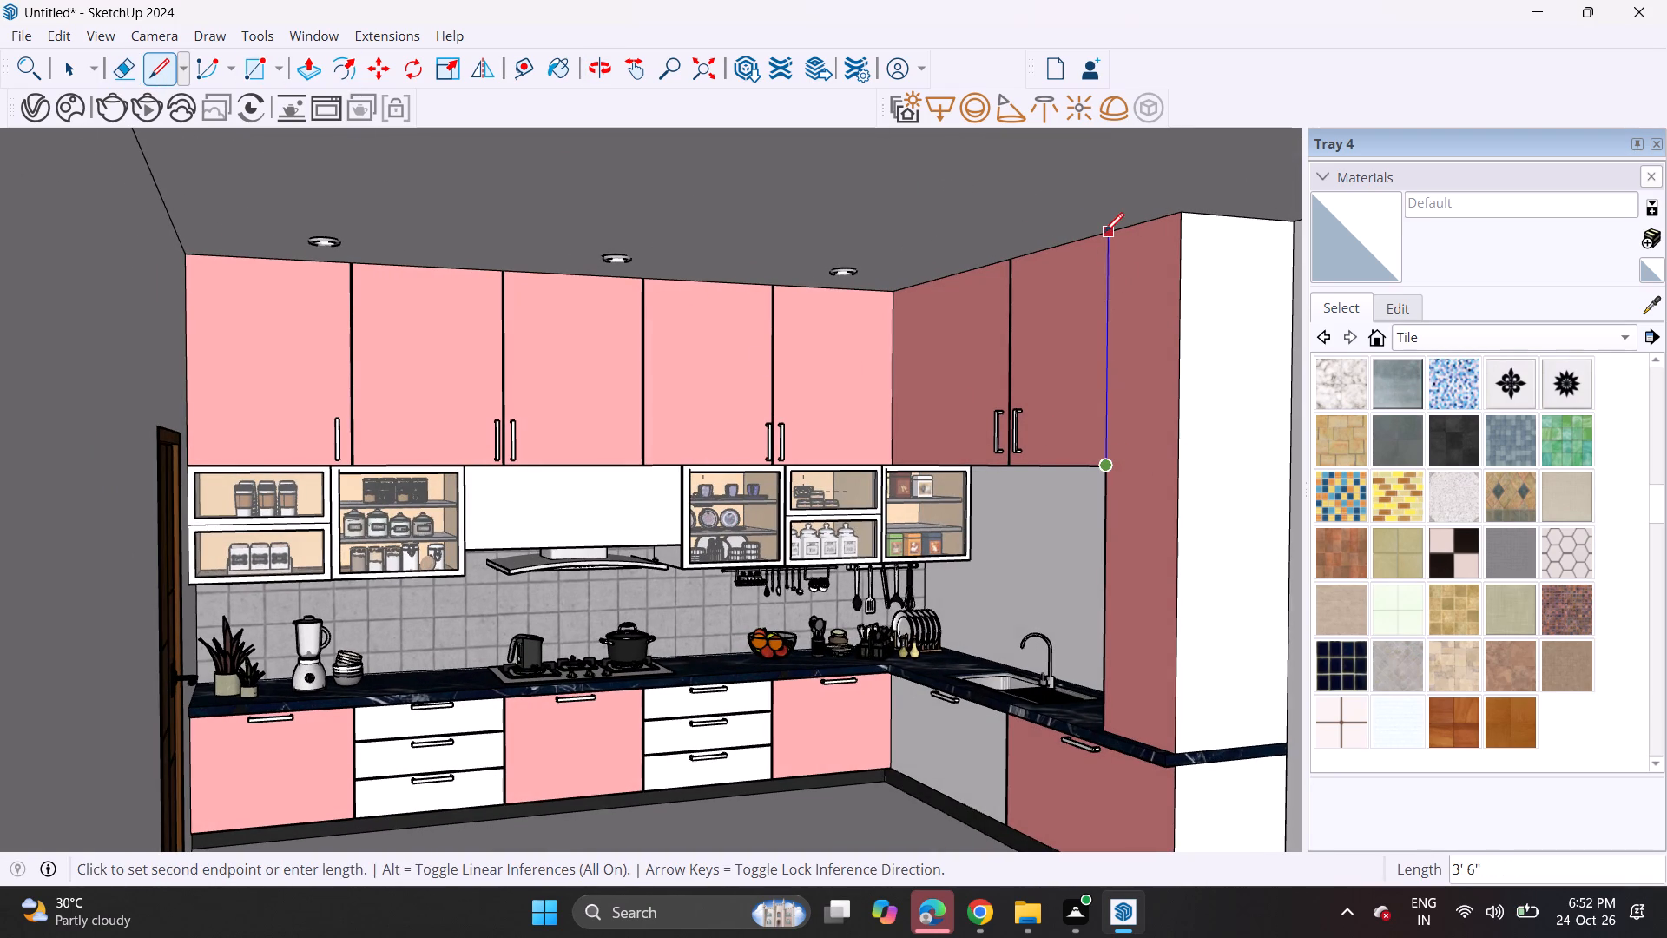
left_click(1104, 234)
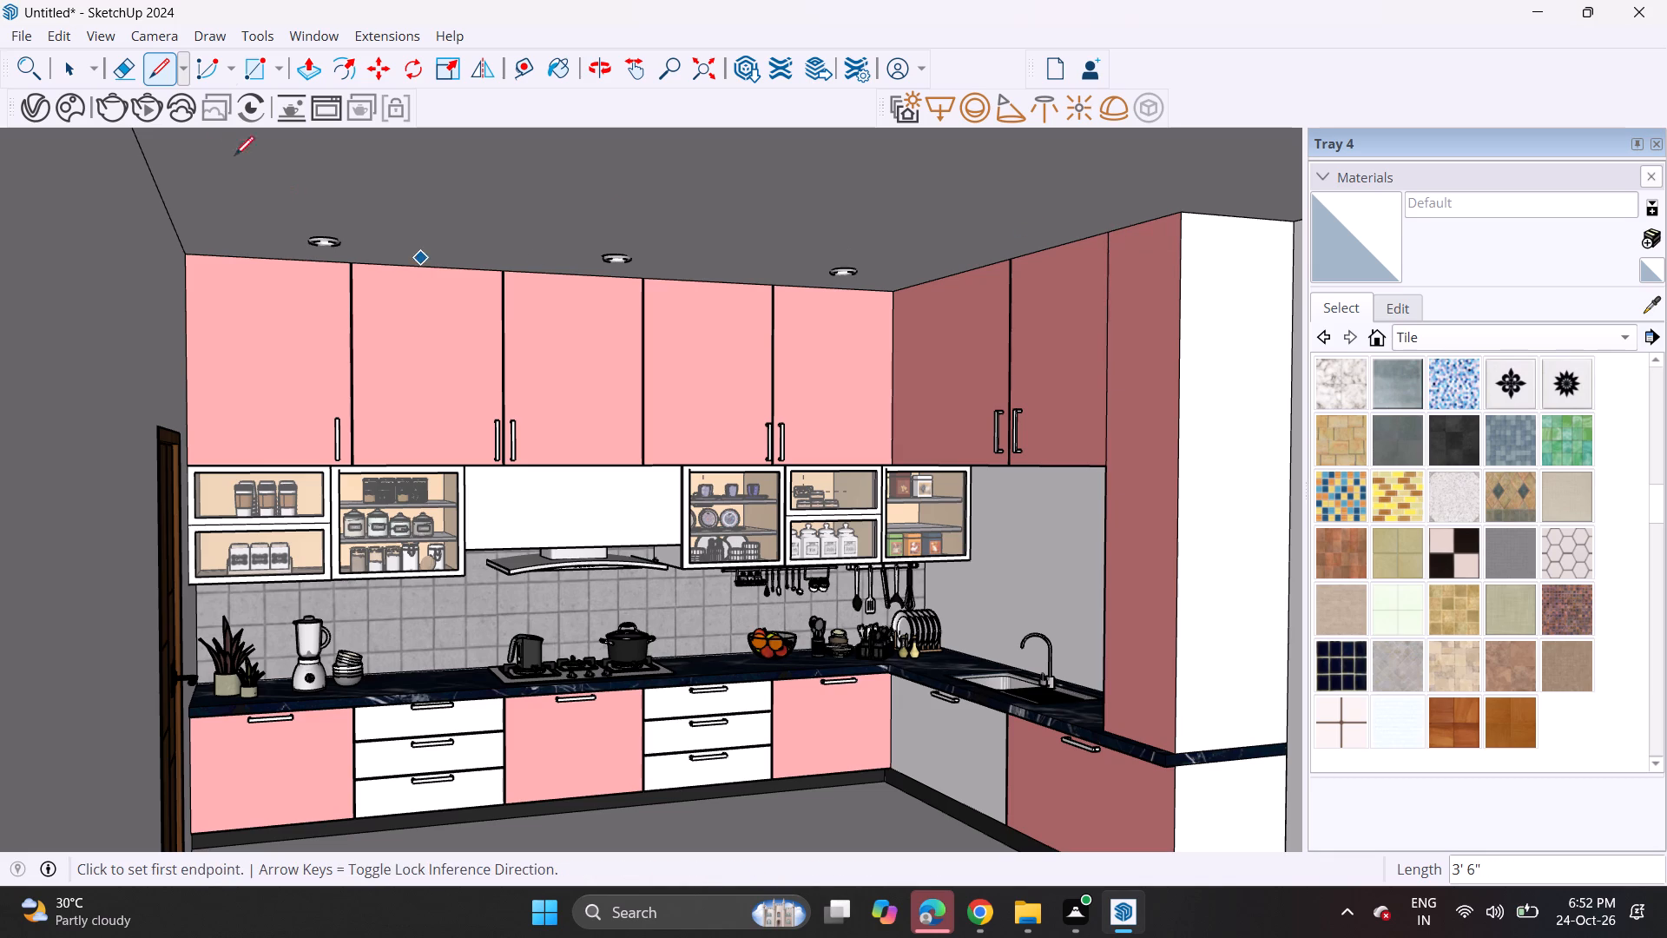
Sample the default material from the tall unit's white front and paint its pink side face with it.
left_click(1660, 308)
left_click(1213, 481)
left_click(1164, 493)
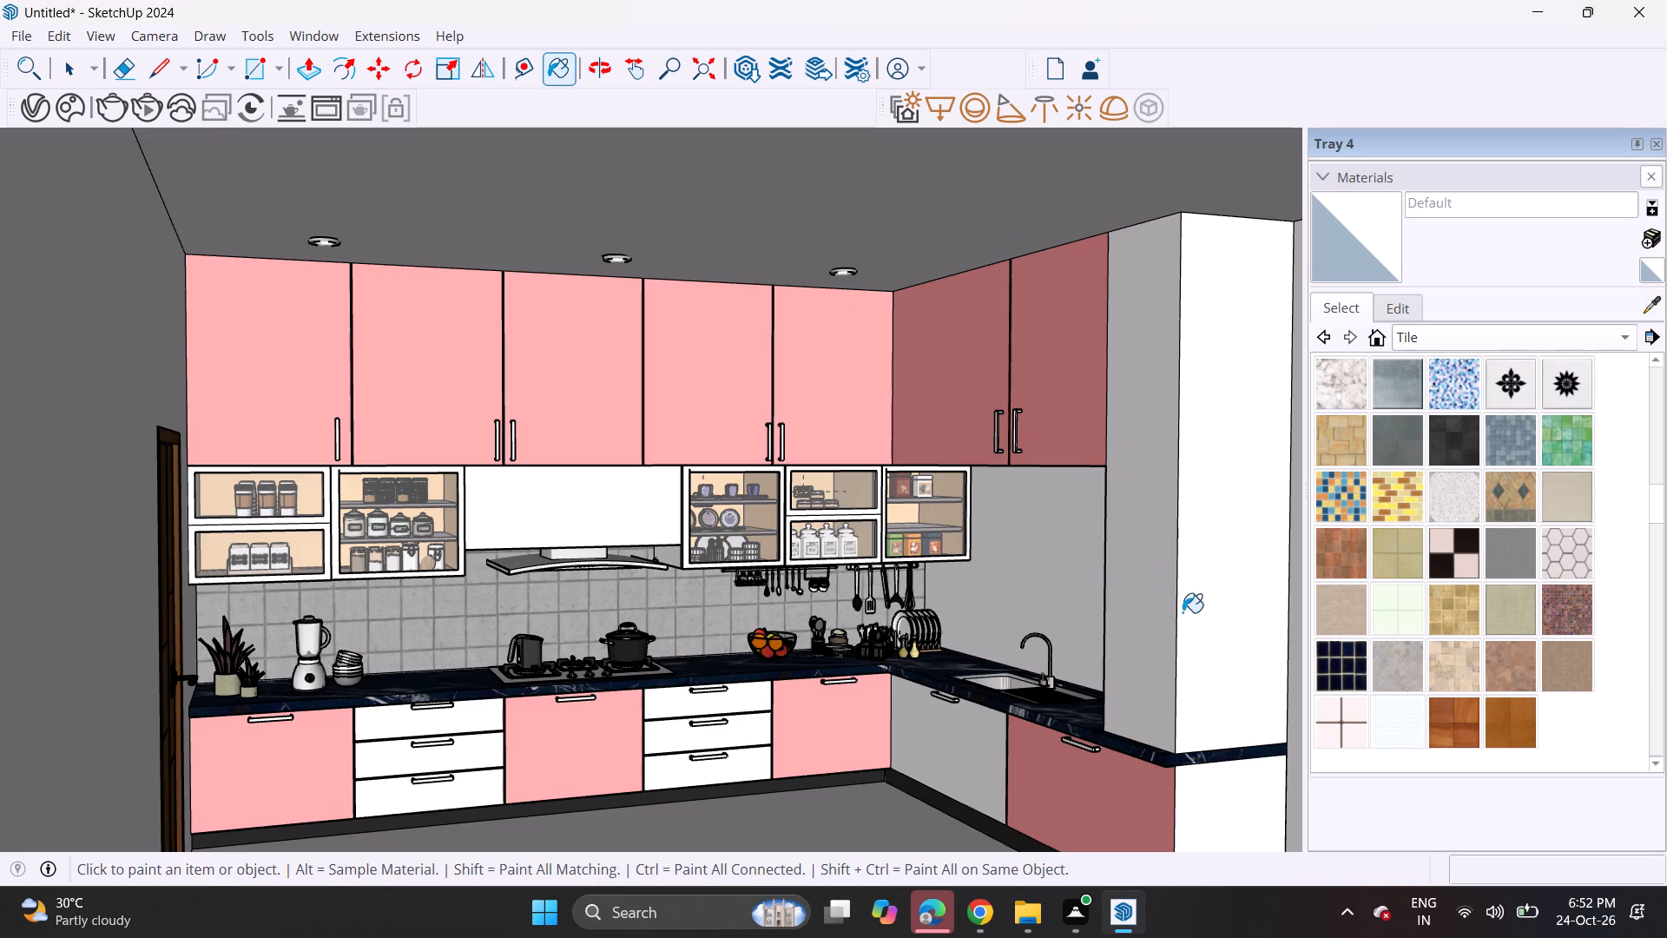
Examine the kitchen's cabinets, backsplash, ceiling and tall unit from several angles inside the extended room.
middle_click_drag(1184, 619, 1071, 613)
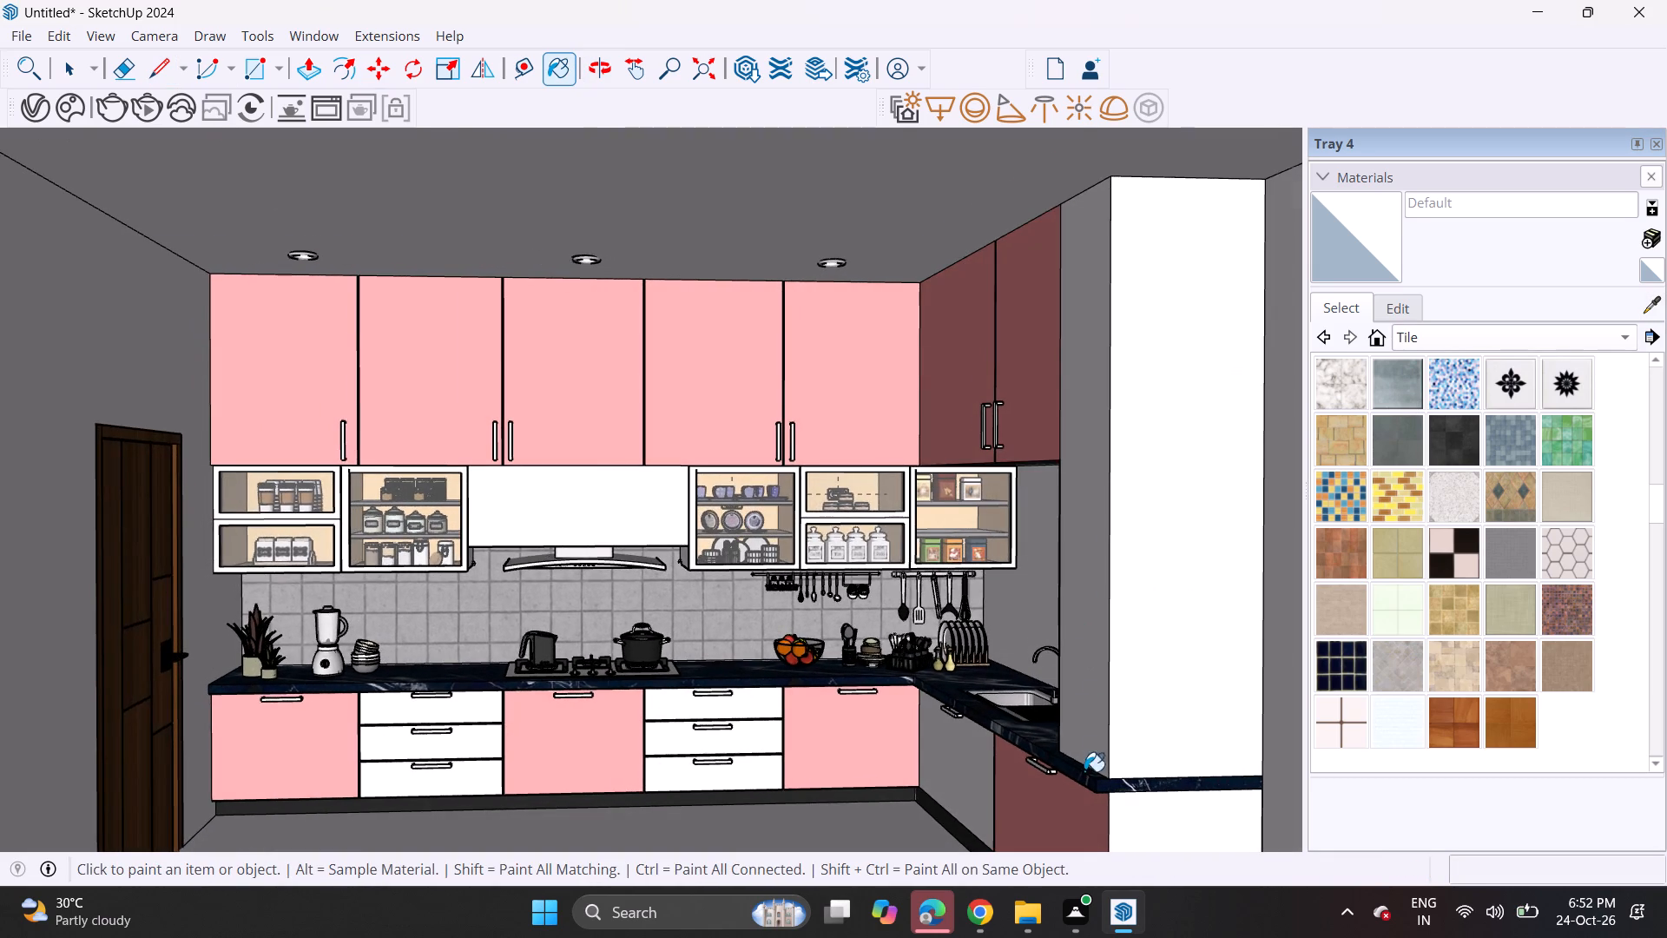
scroll(1084, 771, "up", 2)
middle_click_drag(720, 716, 879, 750, "shift")
middle_click_drag(886, 712, 868, 697)
scroll(867, 696, "down", 4)
middle_click_drag(909, 684, 953, 731, "shift")
scroll(909, 712, "up", 2)
scroll(908, 711, "down", 1)
scroll(899, 703, "up", 3)
middle_click_drag(886, 697, 843, 685)
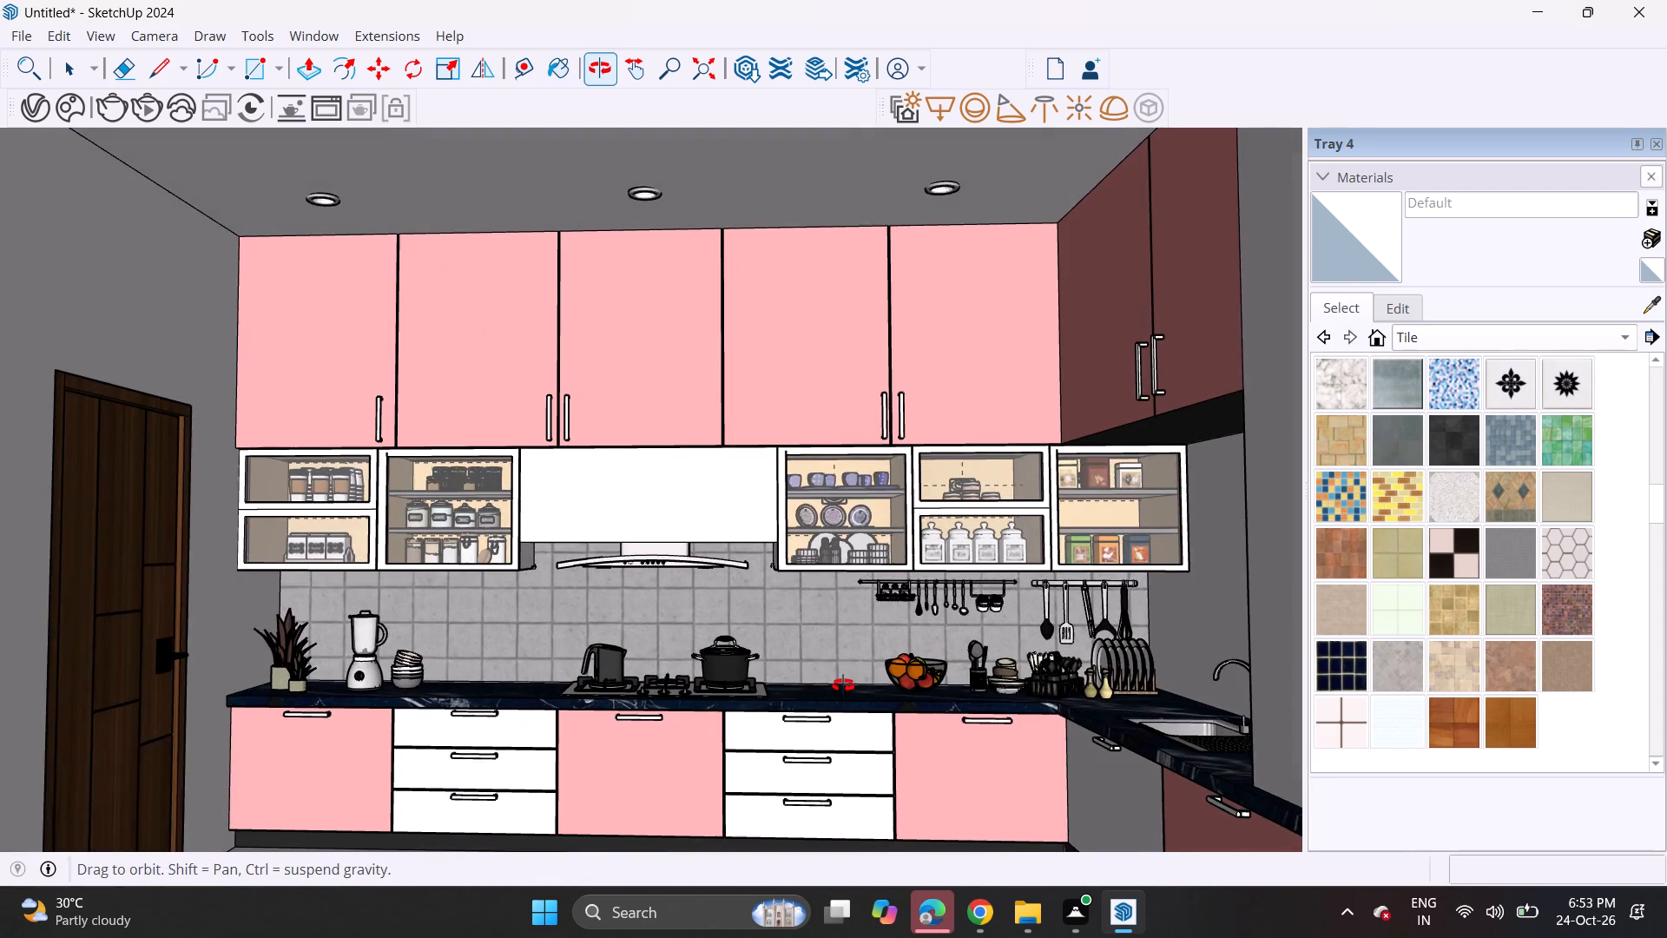
middle_click_drag(843, 685, 860, 685)
scroll(860, 685, "up", 1)
scroll(860, 684, "down", 2)
middle_click_drag(851, 677, 857, 629, "shift")
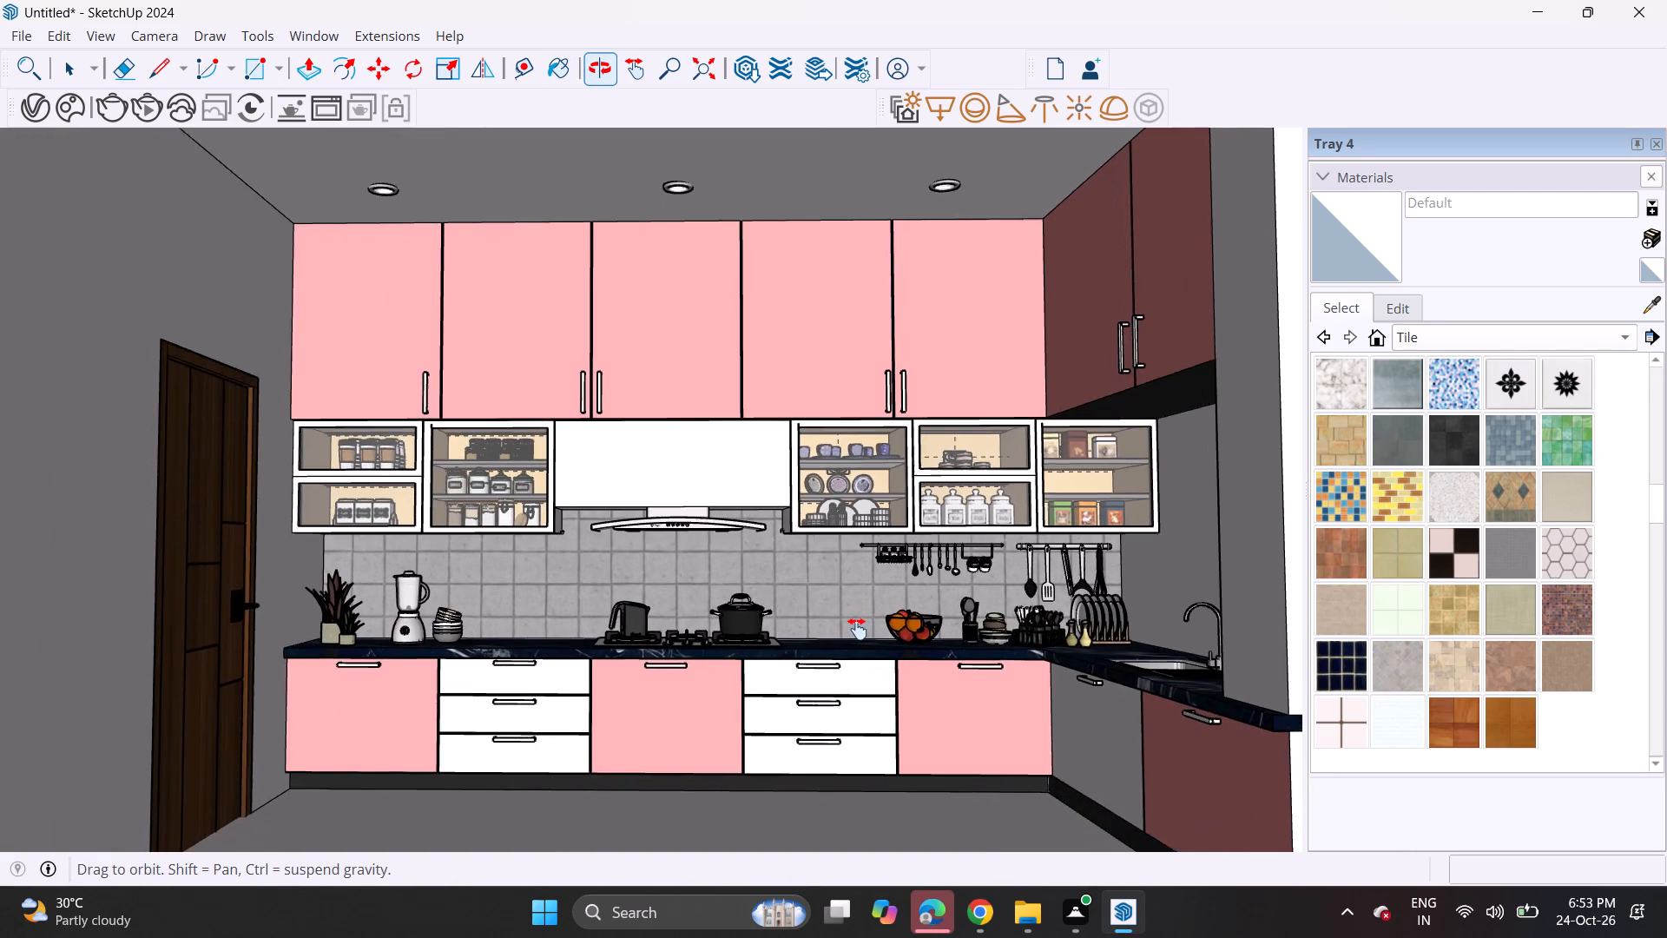
middle_click_drag(857, 629, 866, 618, "shift")
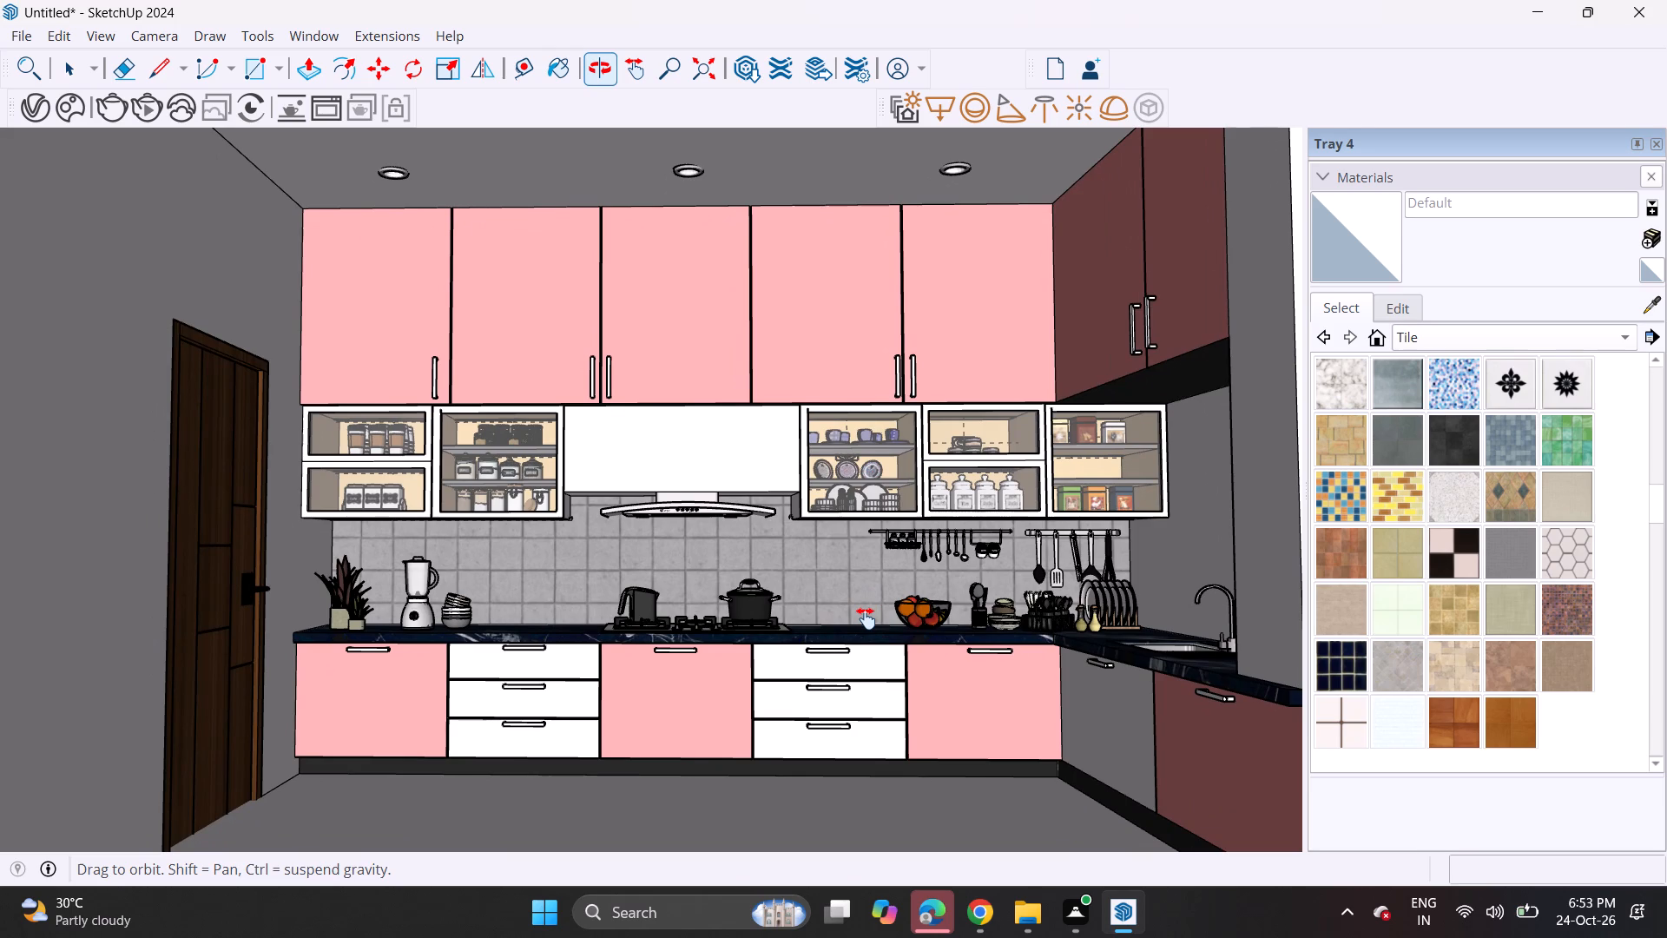
Undock the Materials tray and resize it to a narrow floating window beside the kitchen view.
middle_click_drag(866, 618, 859, 613, "shift")
key("space")
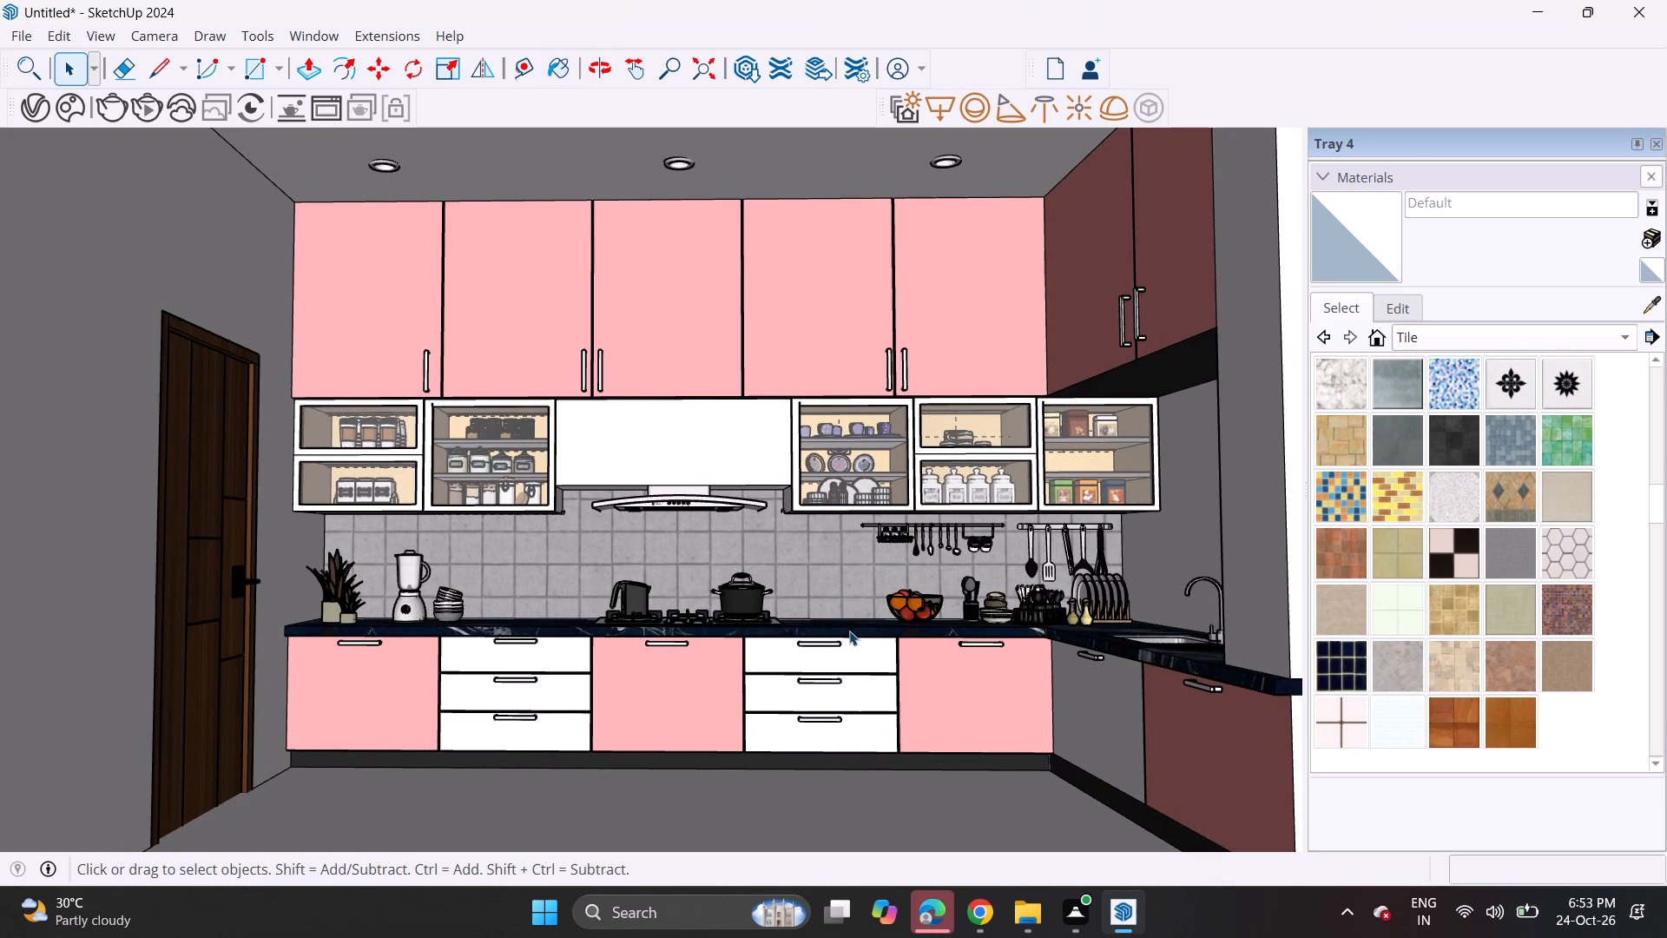
left_click_drag(1344, 148, 1544, 184)
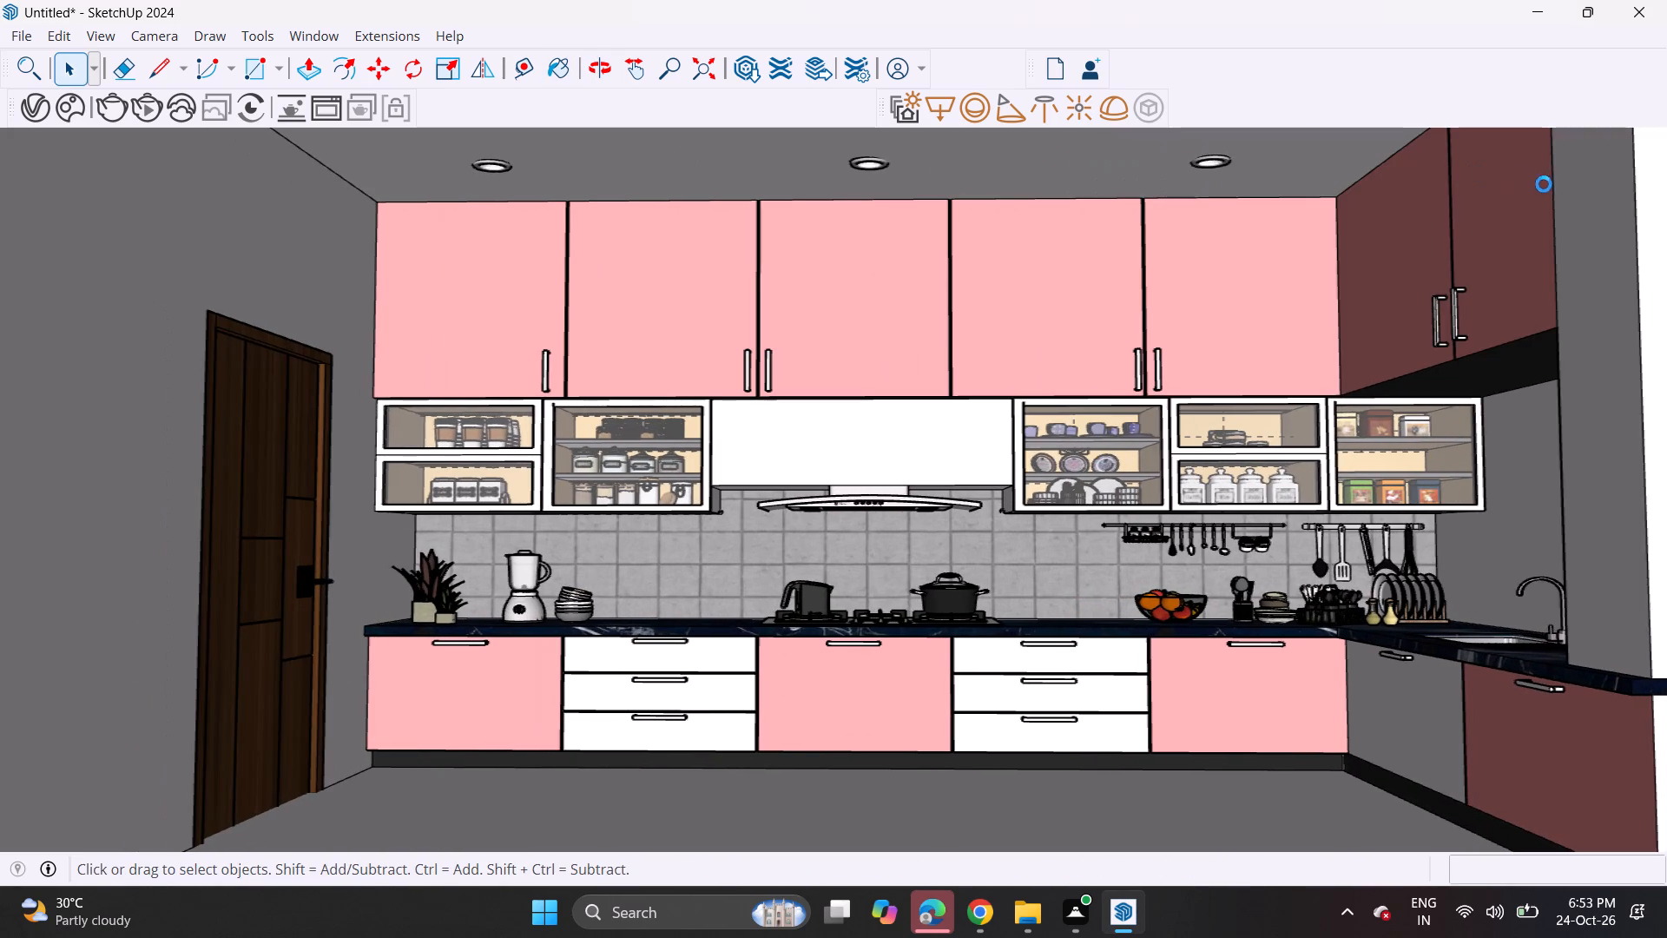
left_click_drag(1544, 184, 1544, 185)
left_click_drag(1544, 185, 1631, 201)
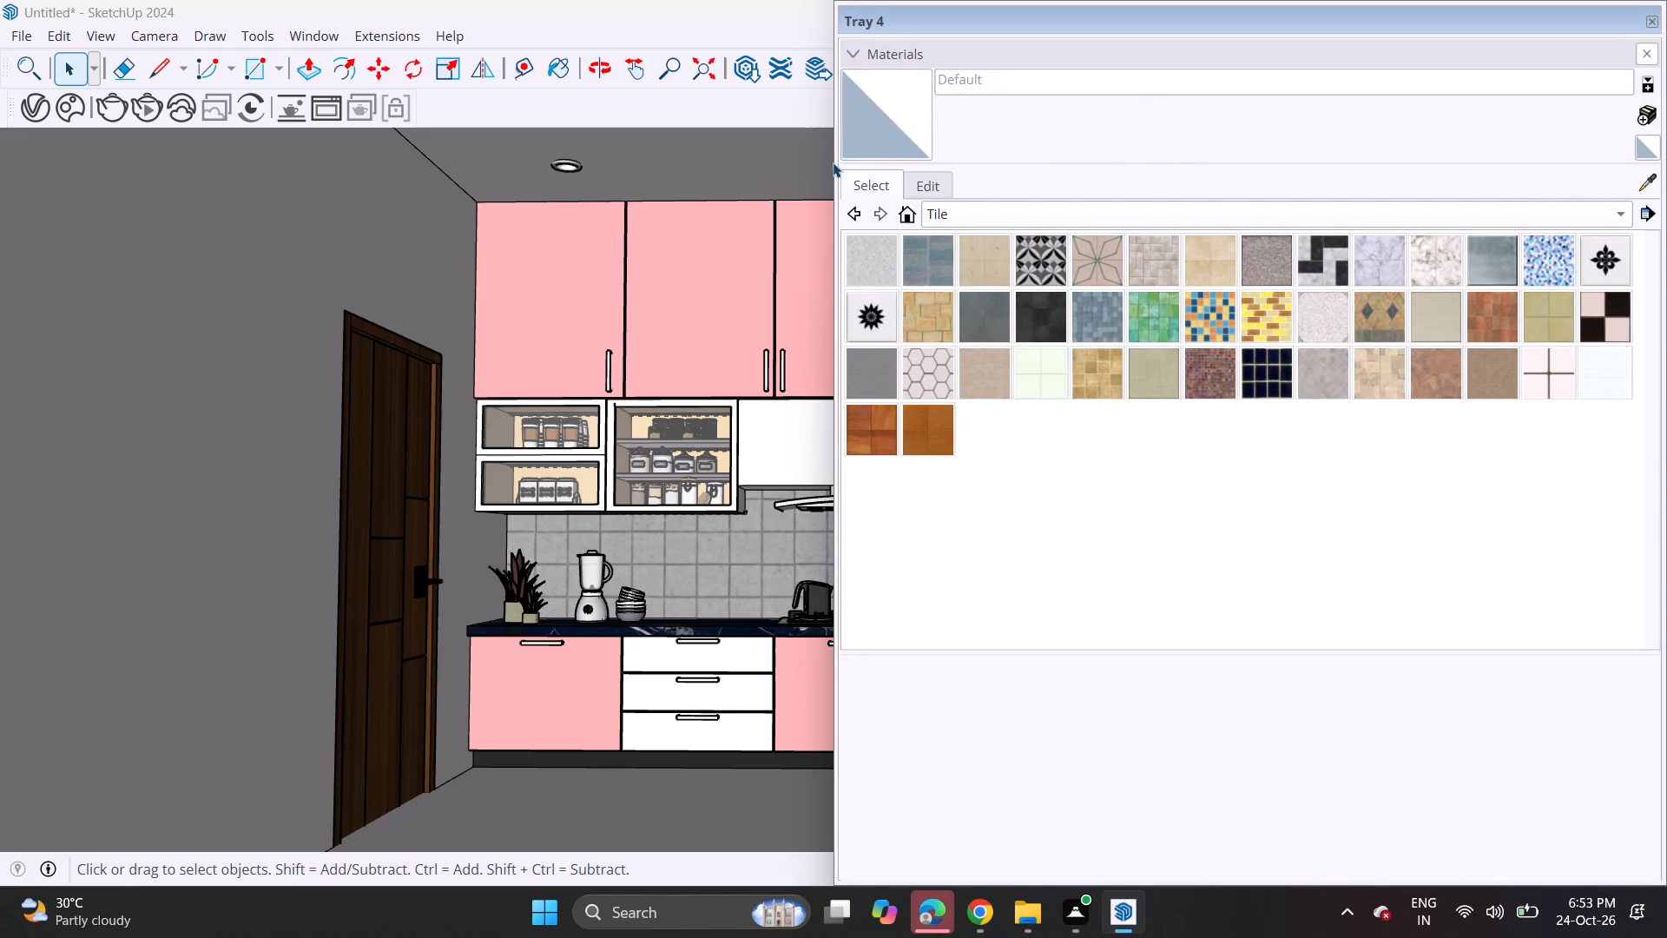
left_click(833, 130)
left_click_drag(871, 142, 913, 146)
left_click_drag(835, 135, 961, 139)
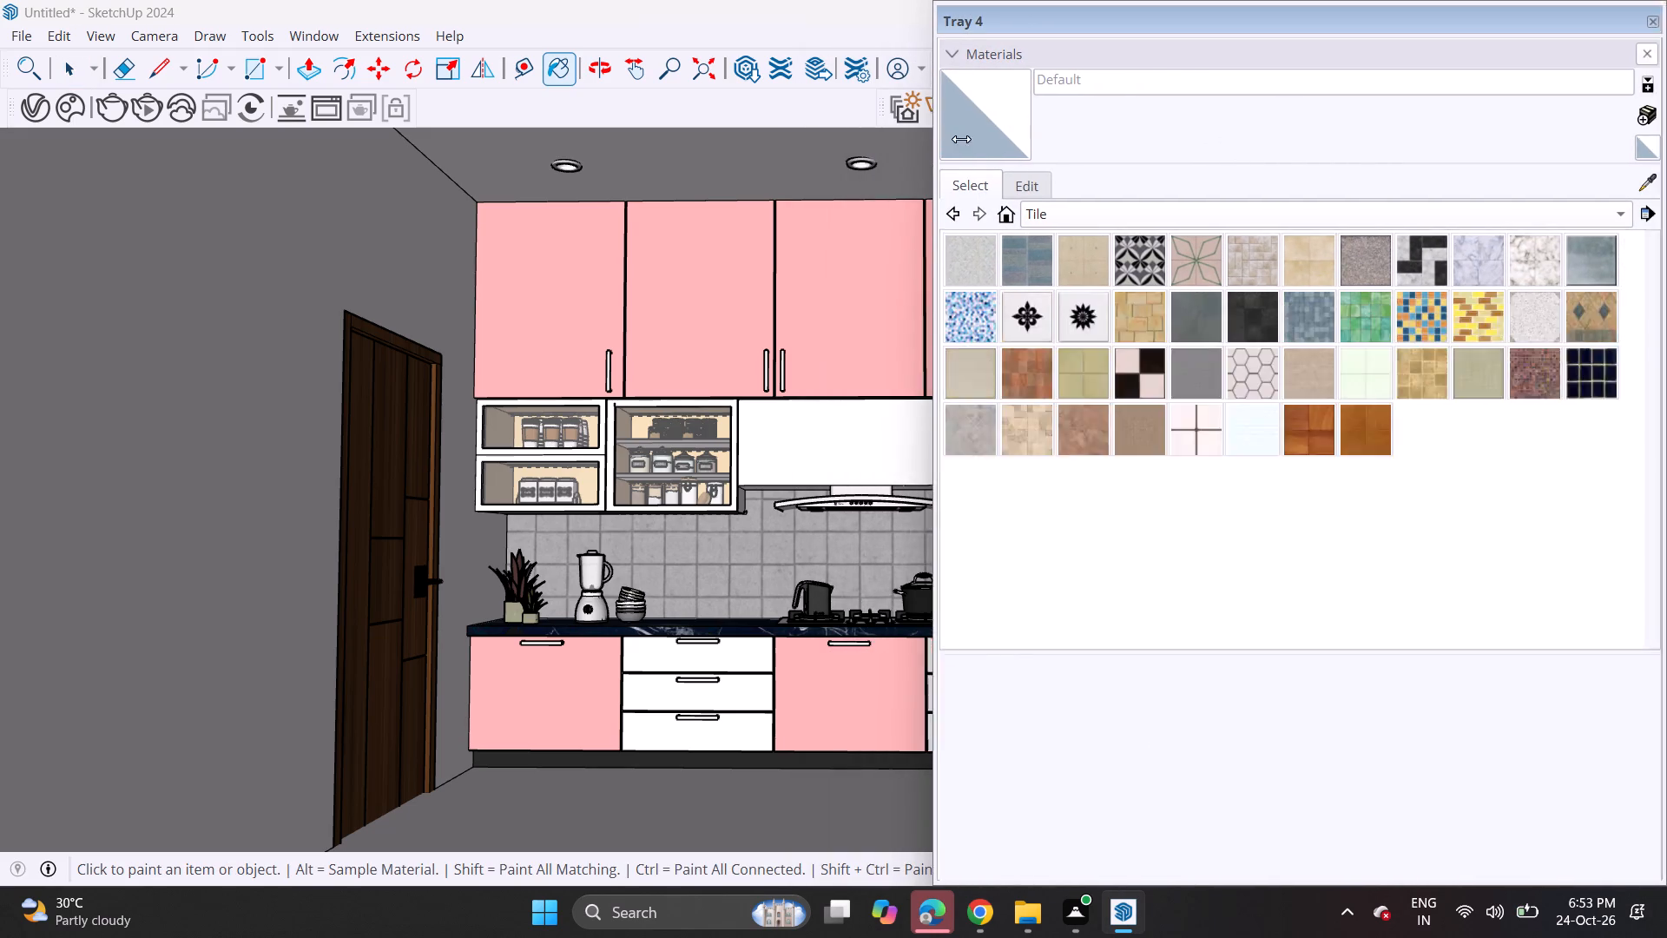
left_click_drag(961, 139, 1443, 225)
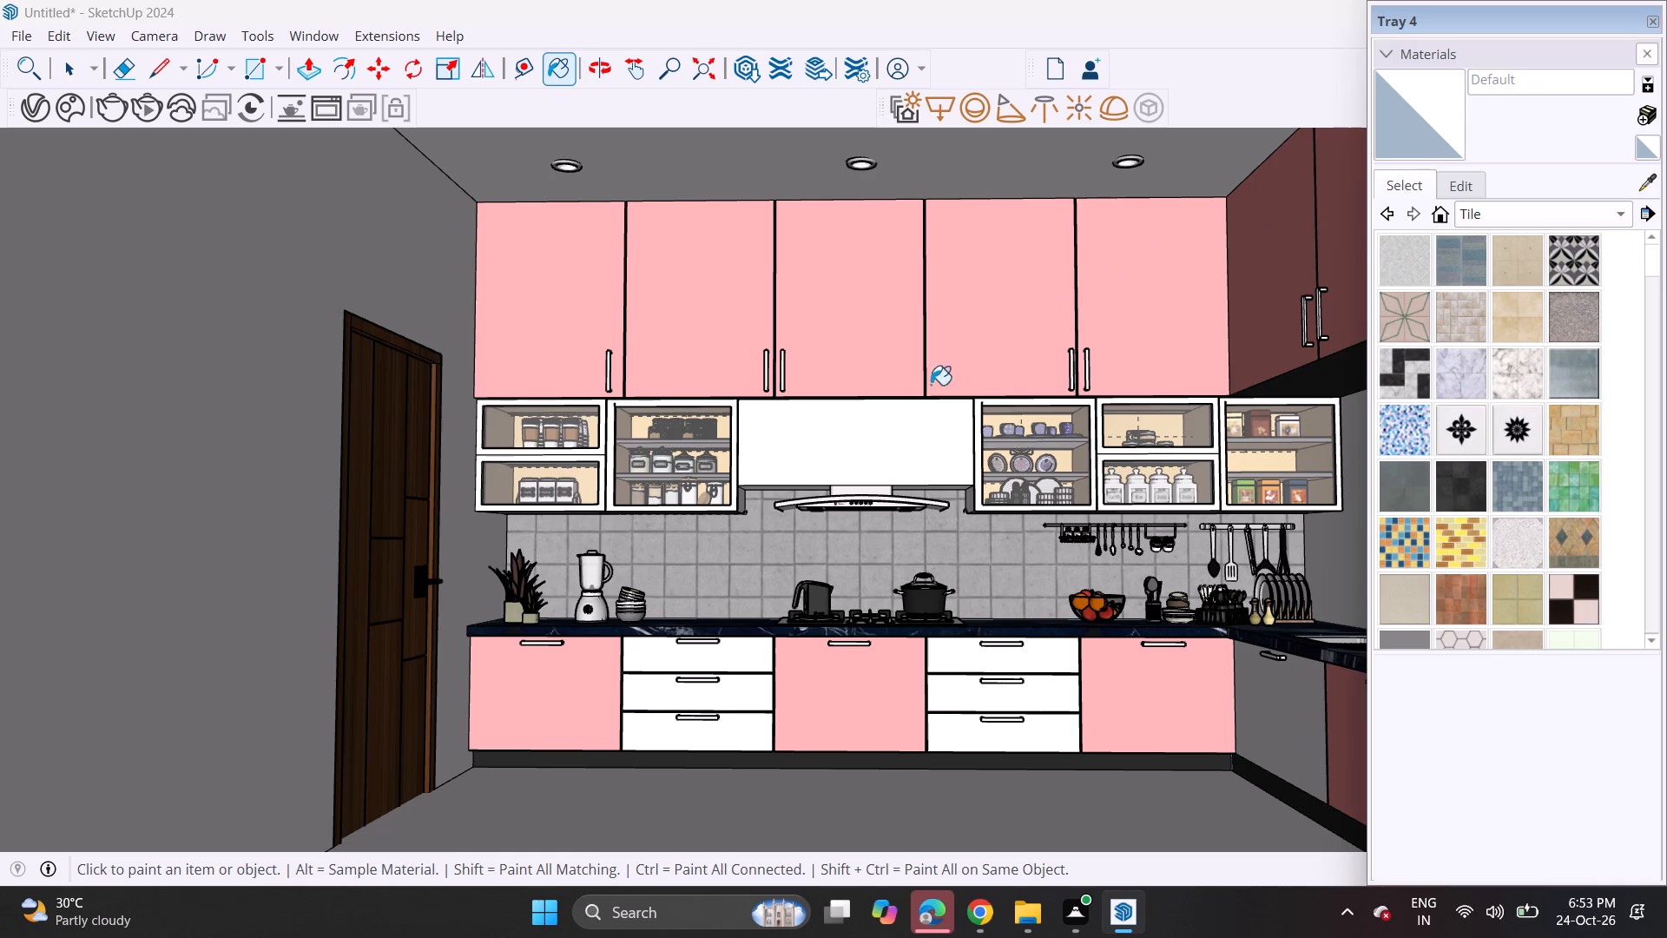
key("space")
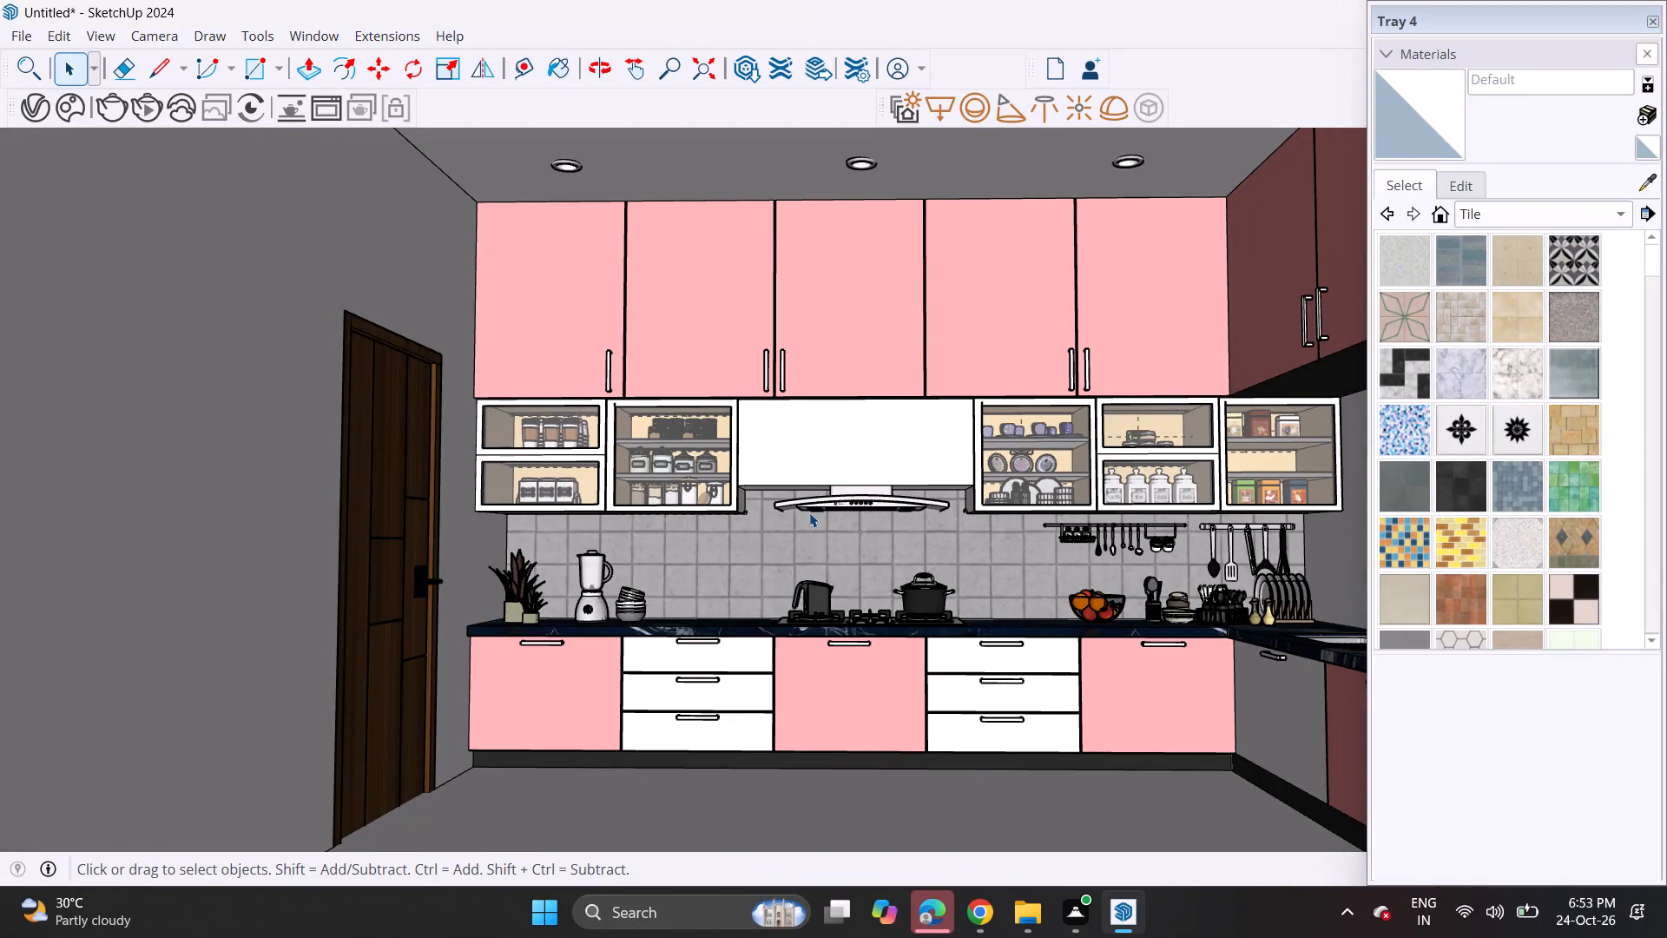
Sample the pink Color A02 material from the upper cabinet fronts and open it for editing.
middle_click_drag(922, 606, 847, 598)
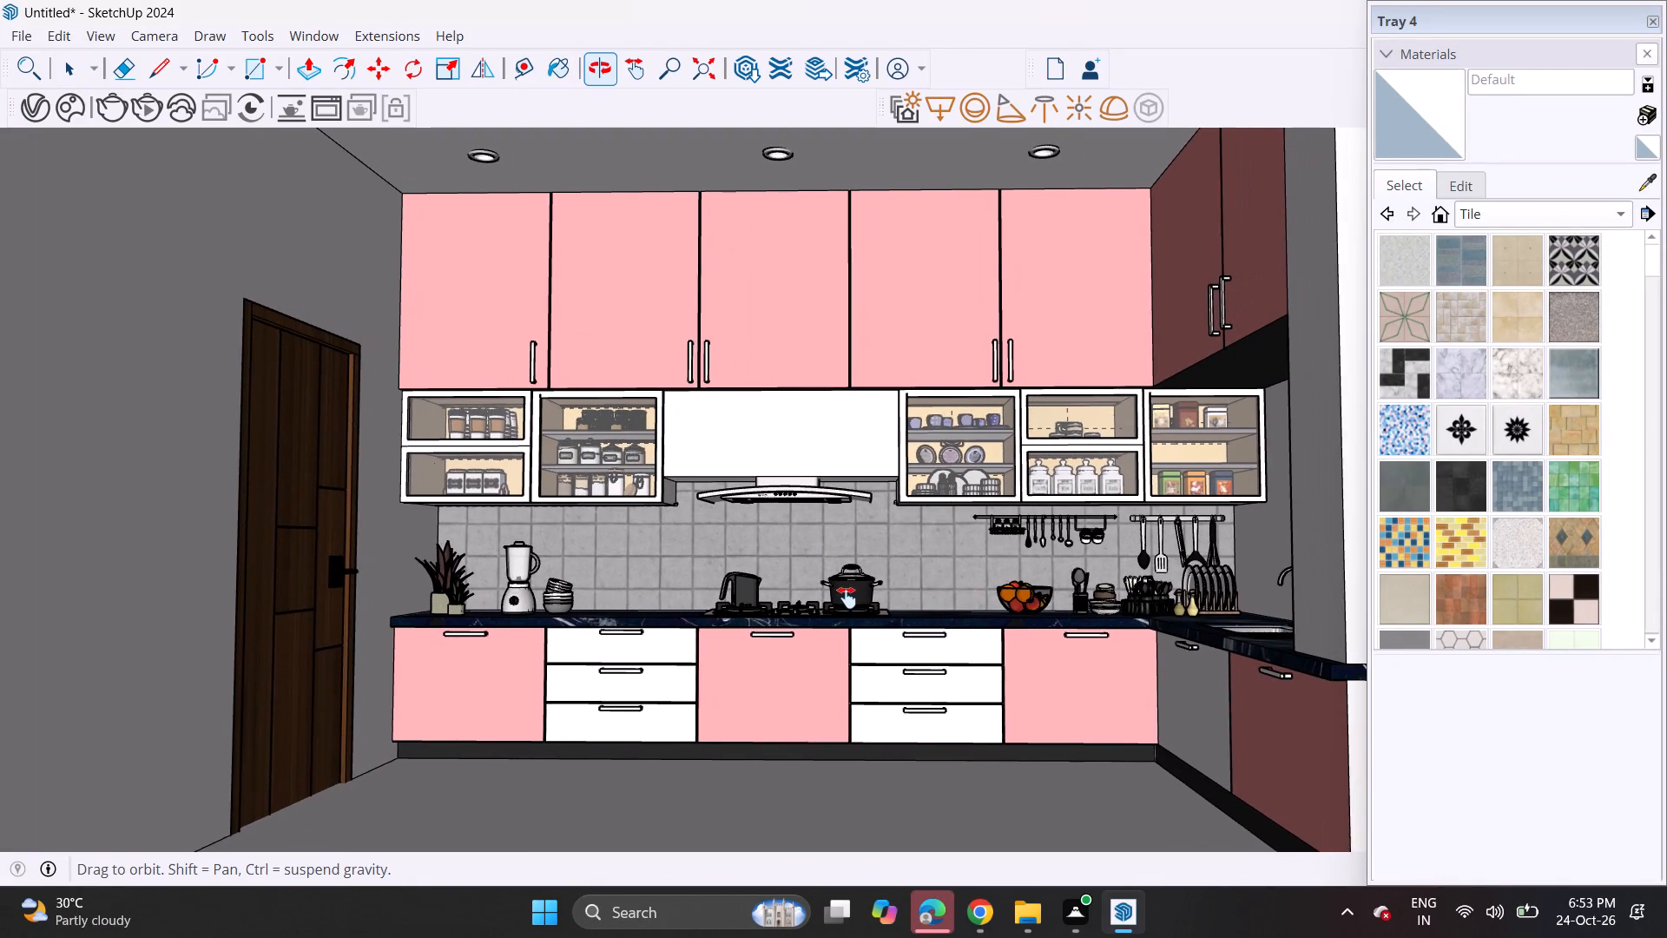
middle_click_drag(847, 598, 873, 599)
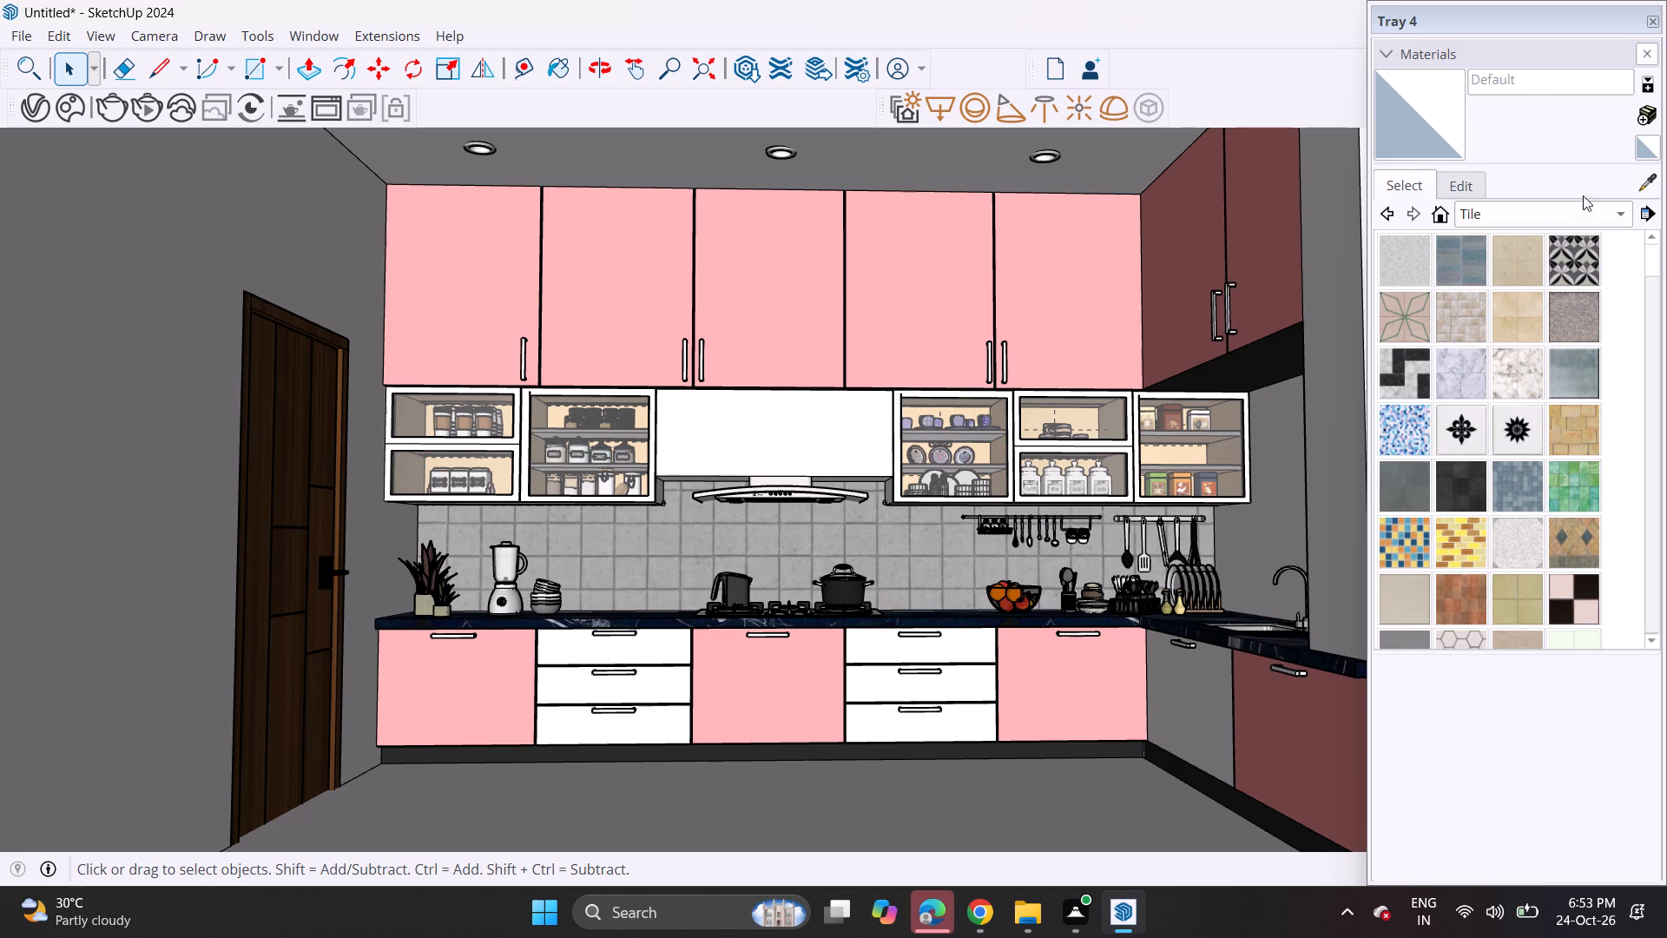
left_click(1655, 175)
left_click(1023, 269)
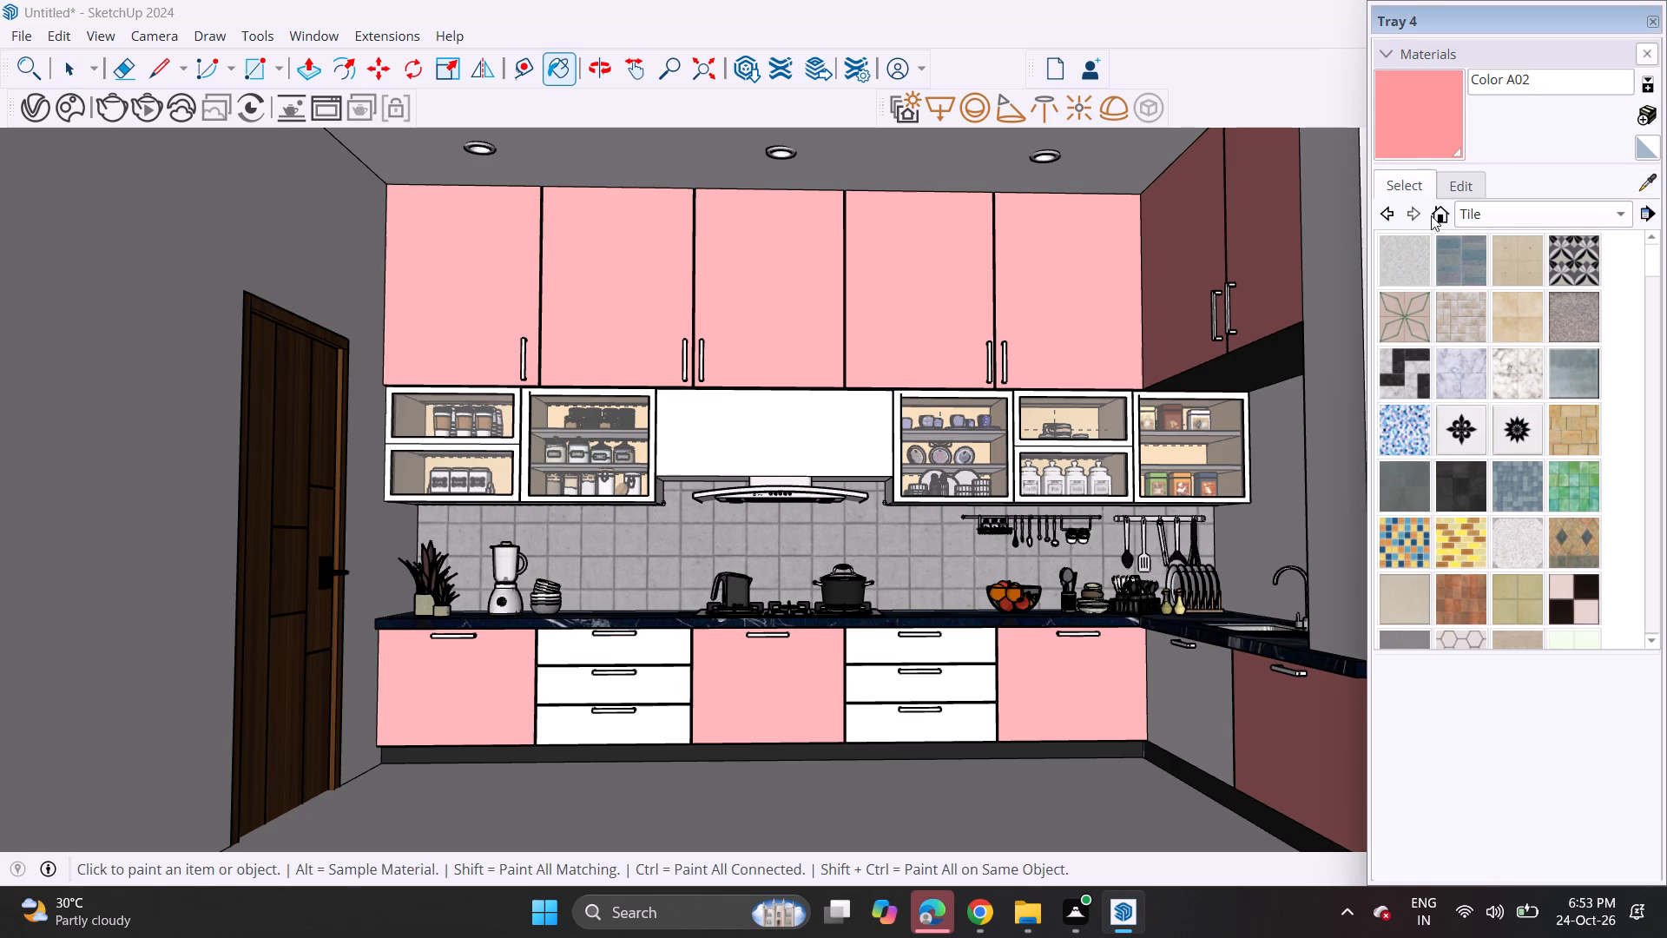
left_click(1459, 183)
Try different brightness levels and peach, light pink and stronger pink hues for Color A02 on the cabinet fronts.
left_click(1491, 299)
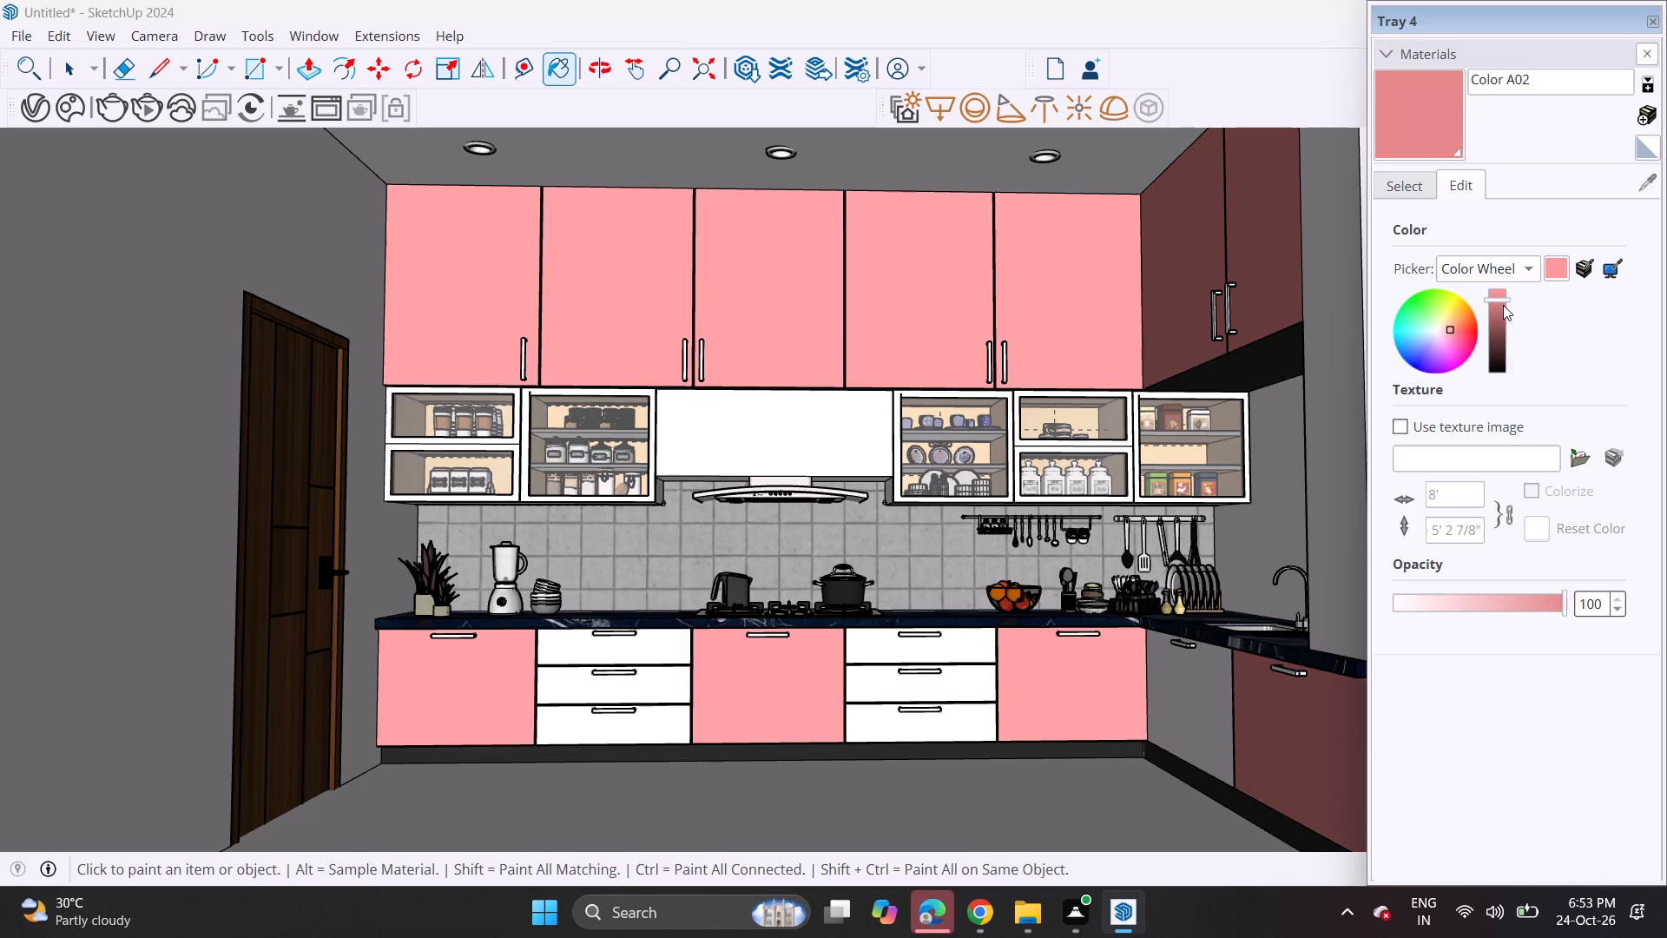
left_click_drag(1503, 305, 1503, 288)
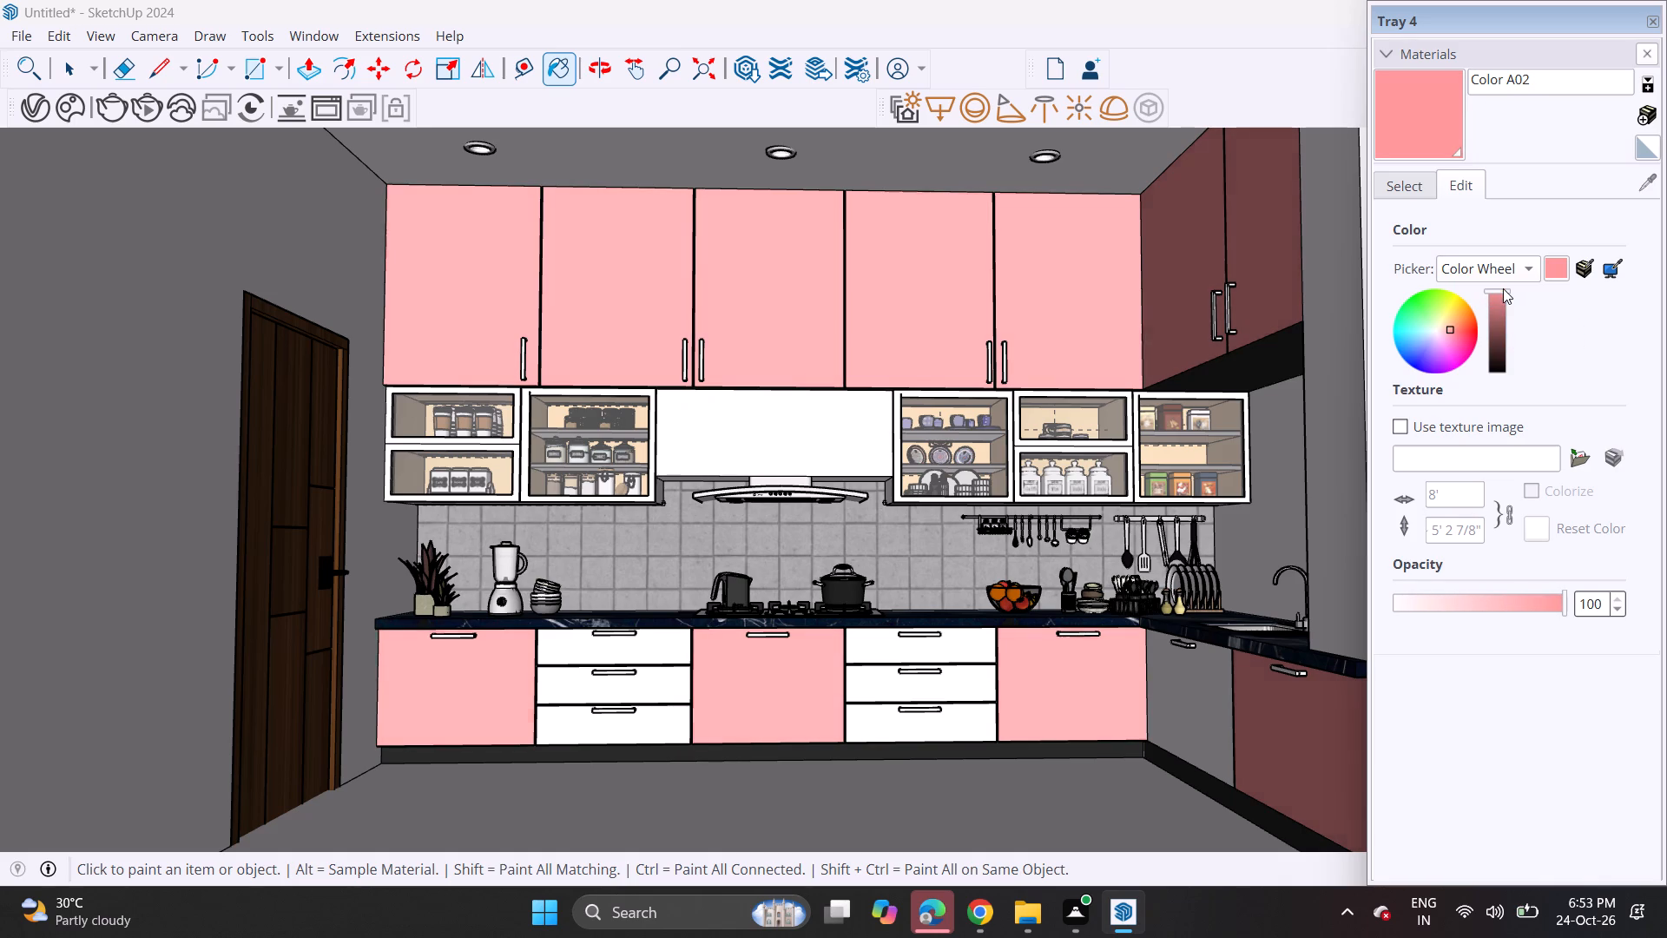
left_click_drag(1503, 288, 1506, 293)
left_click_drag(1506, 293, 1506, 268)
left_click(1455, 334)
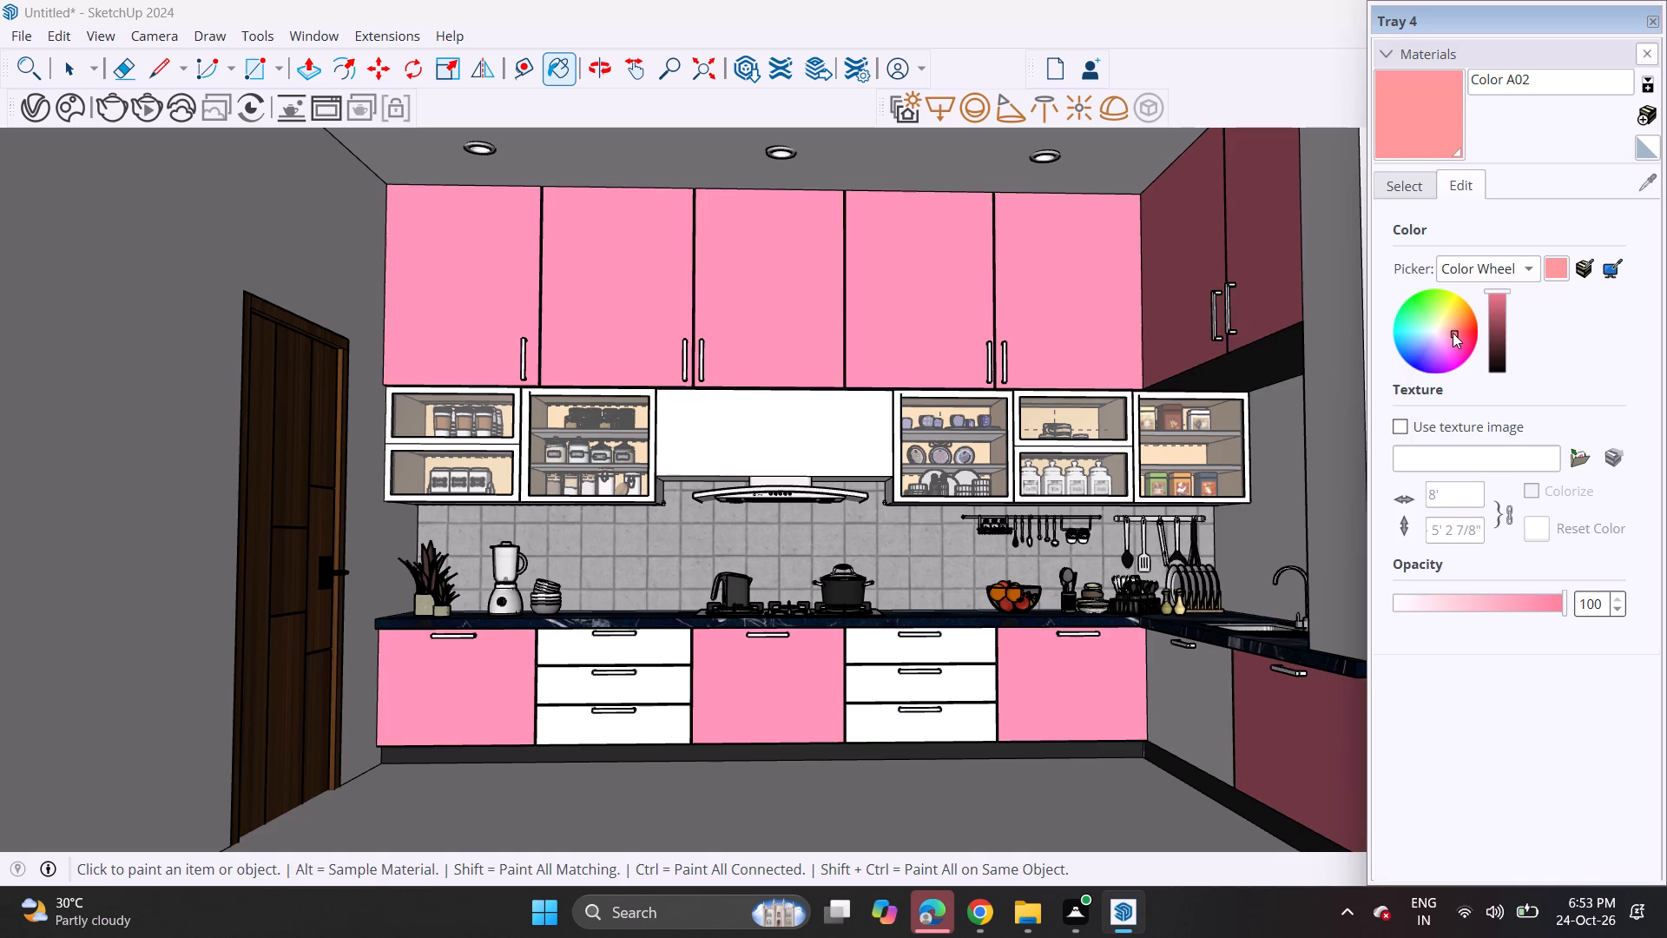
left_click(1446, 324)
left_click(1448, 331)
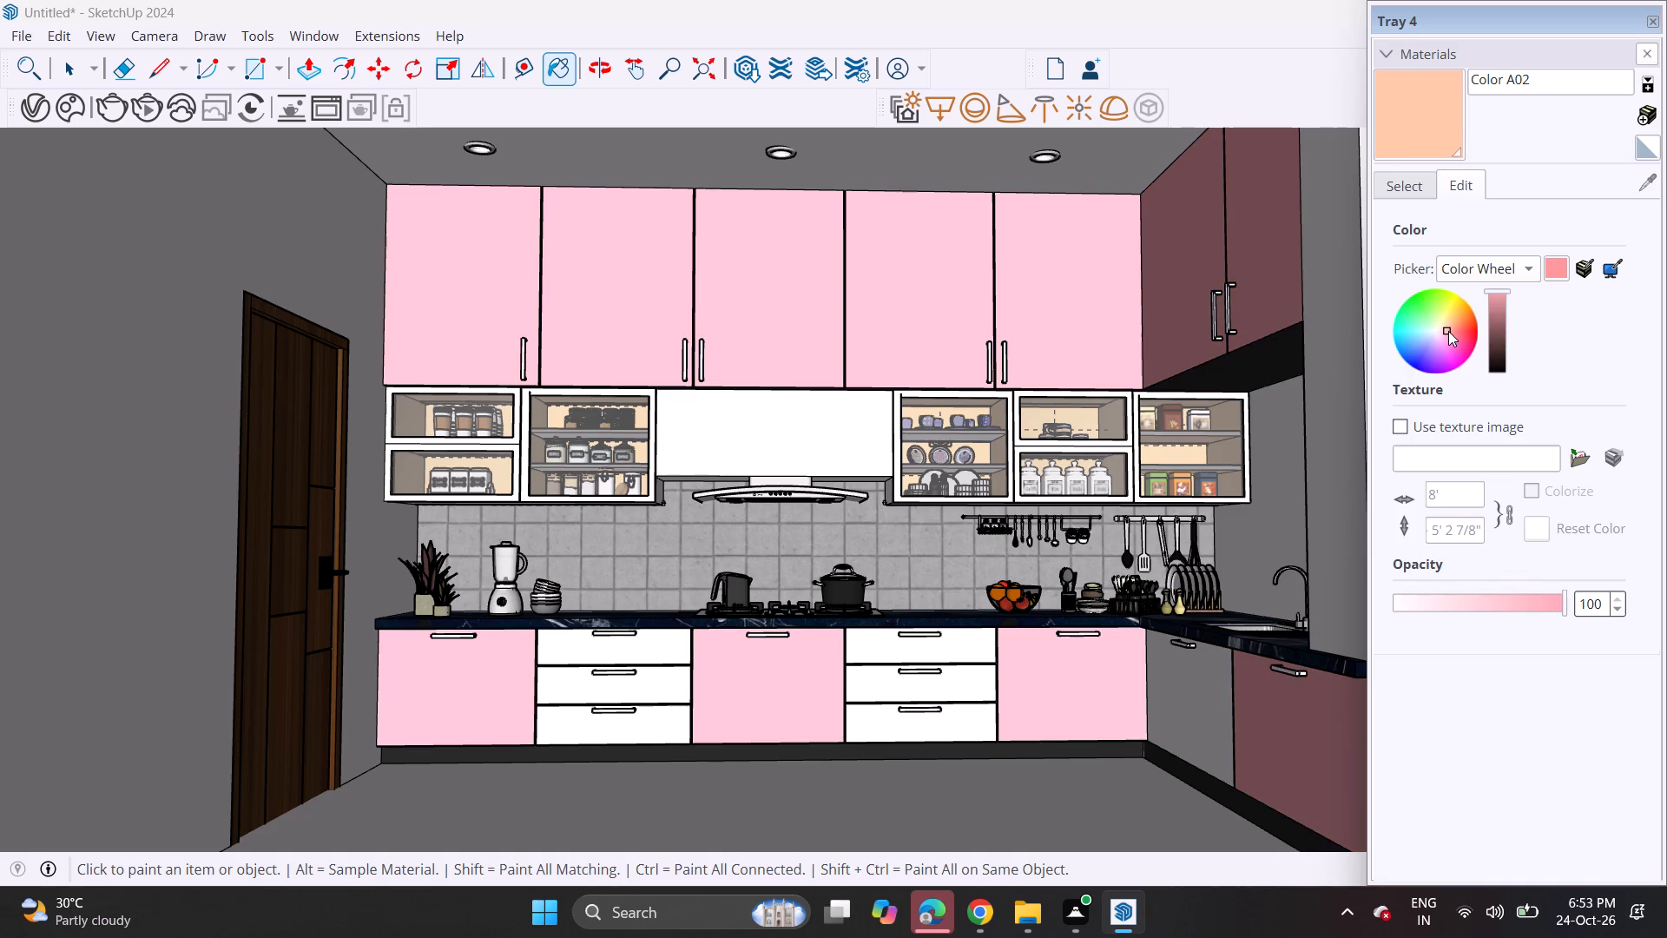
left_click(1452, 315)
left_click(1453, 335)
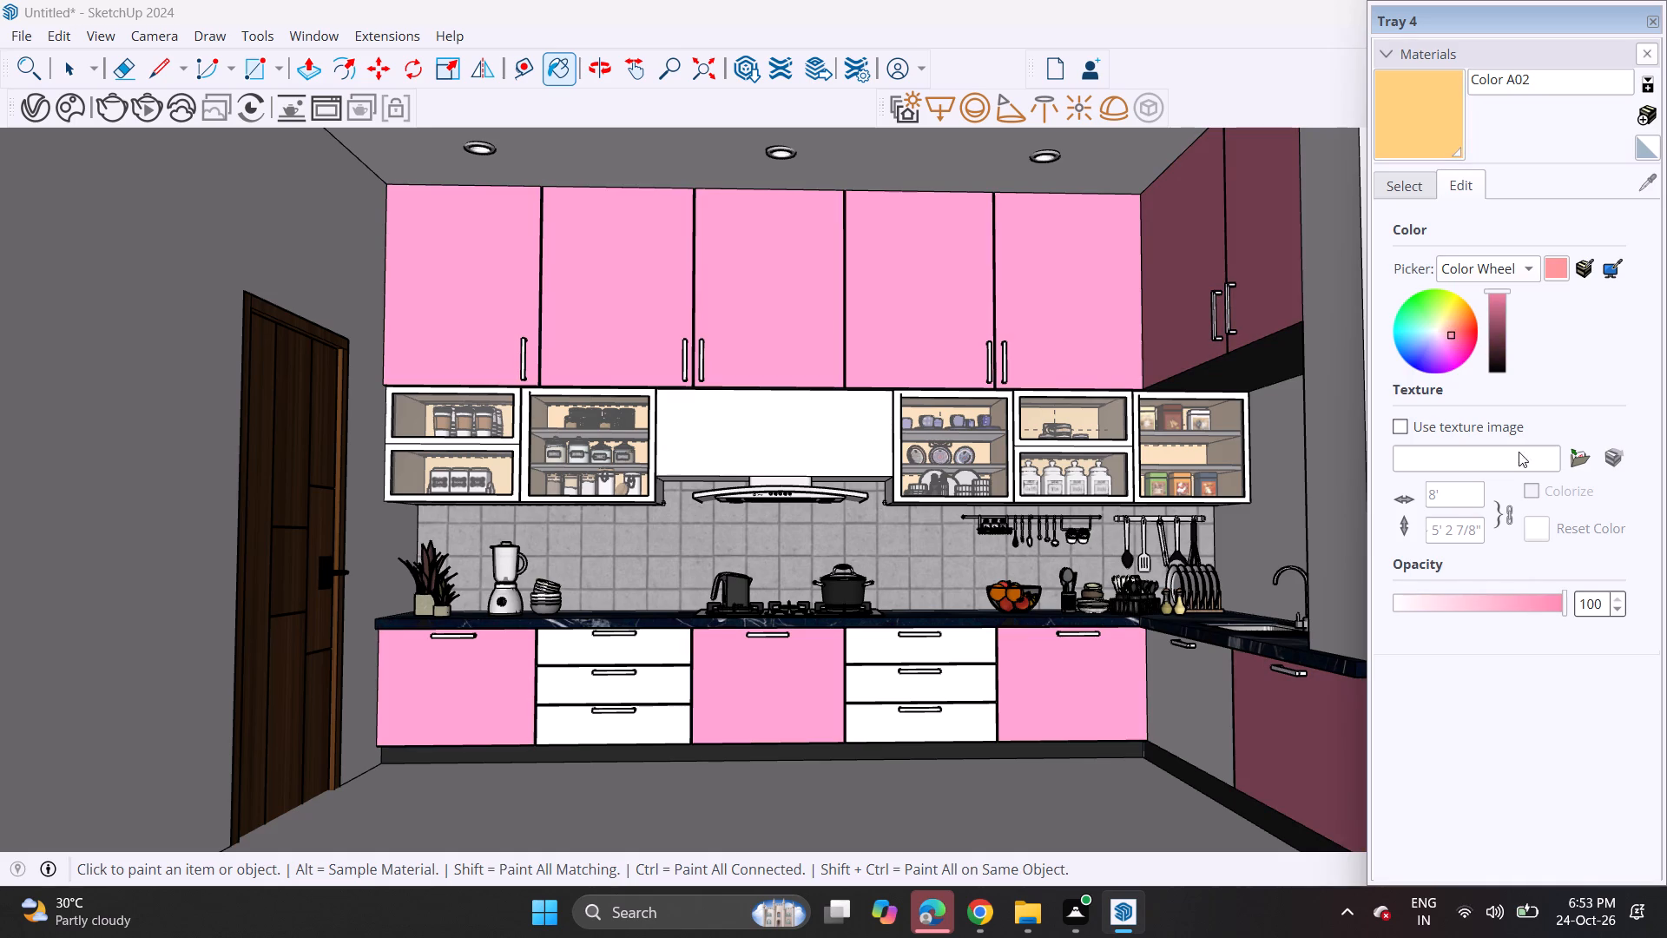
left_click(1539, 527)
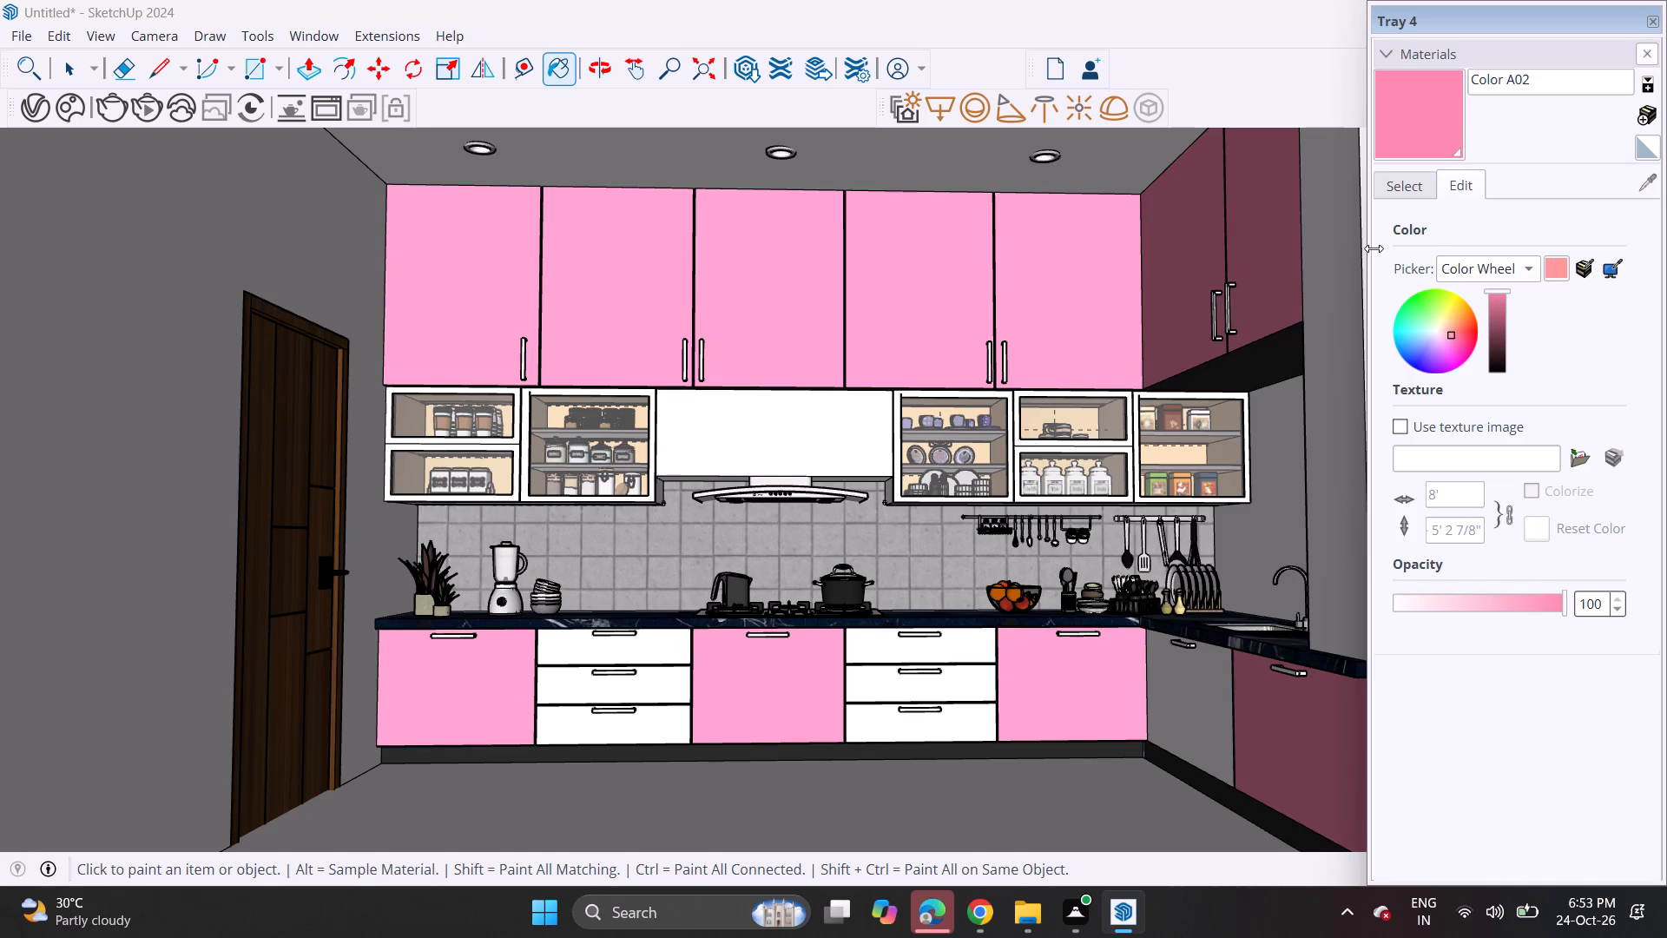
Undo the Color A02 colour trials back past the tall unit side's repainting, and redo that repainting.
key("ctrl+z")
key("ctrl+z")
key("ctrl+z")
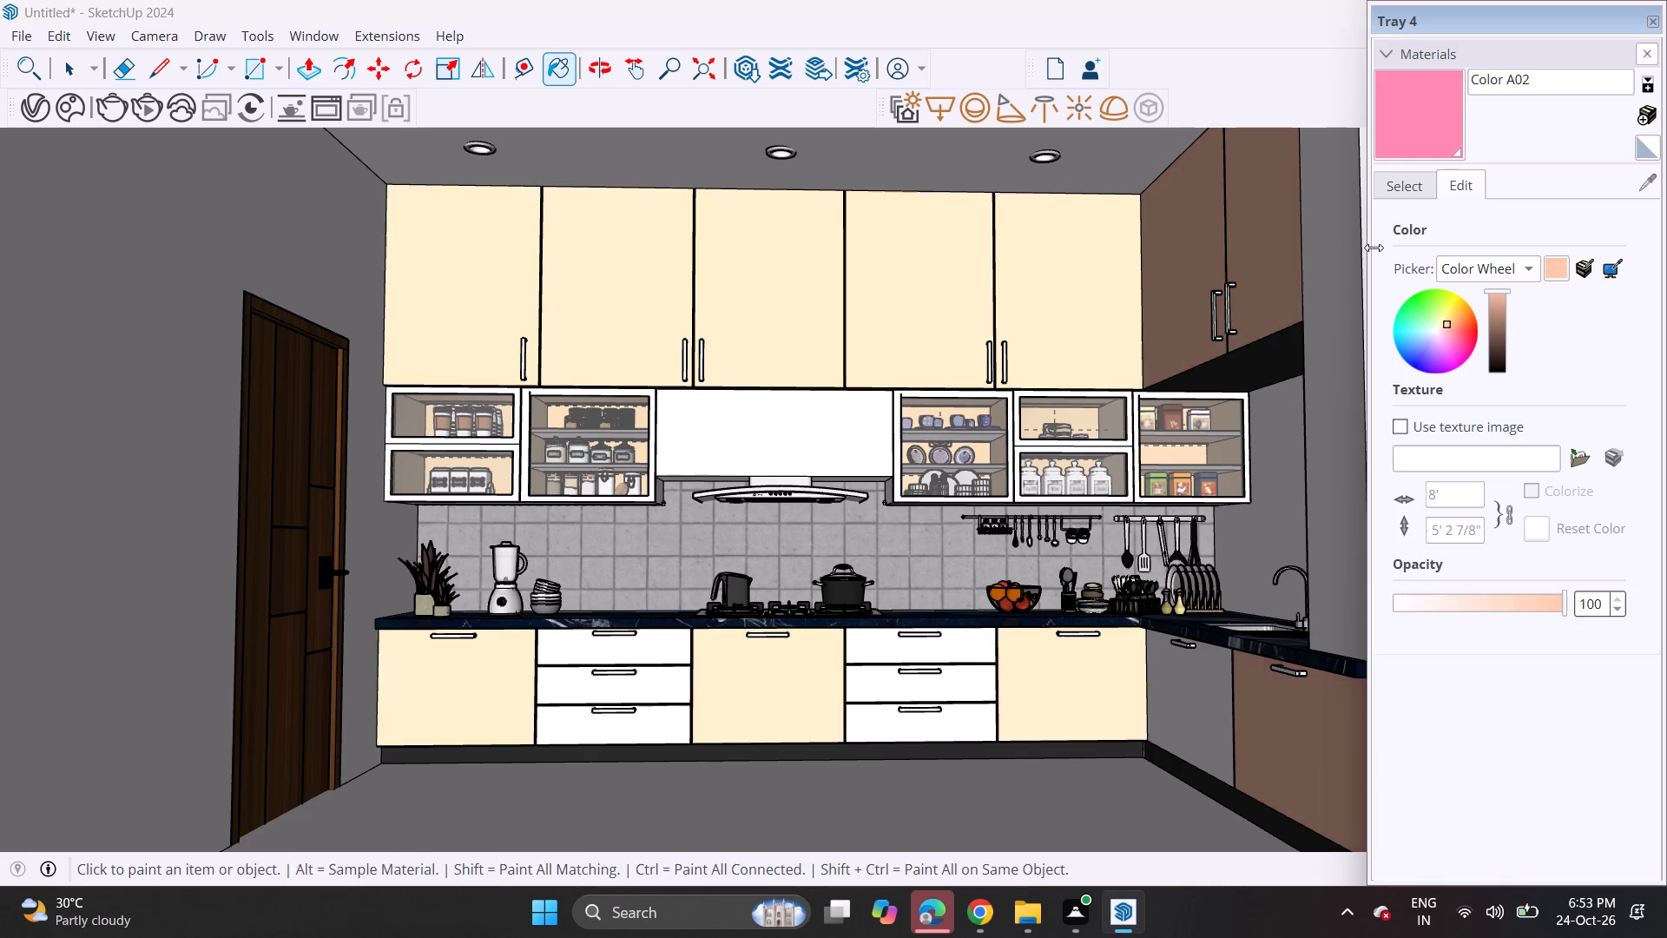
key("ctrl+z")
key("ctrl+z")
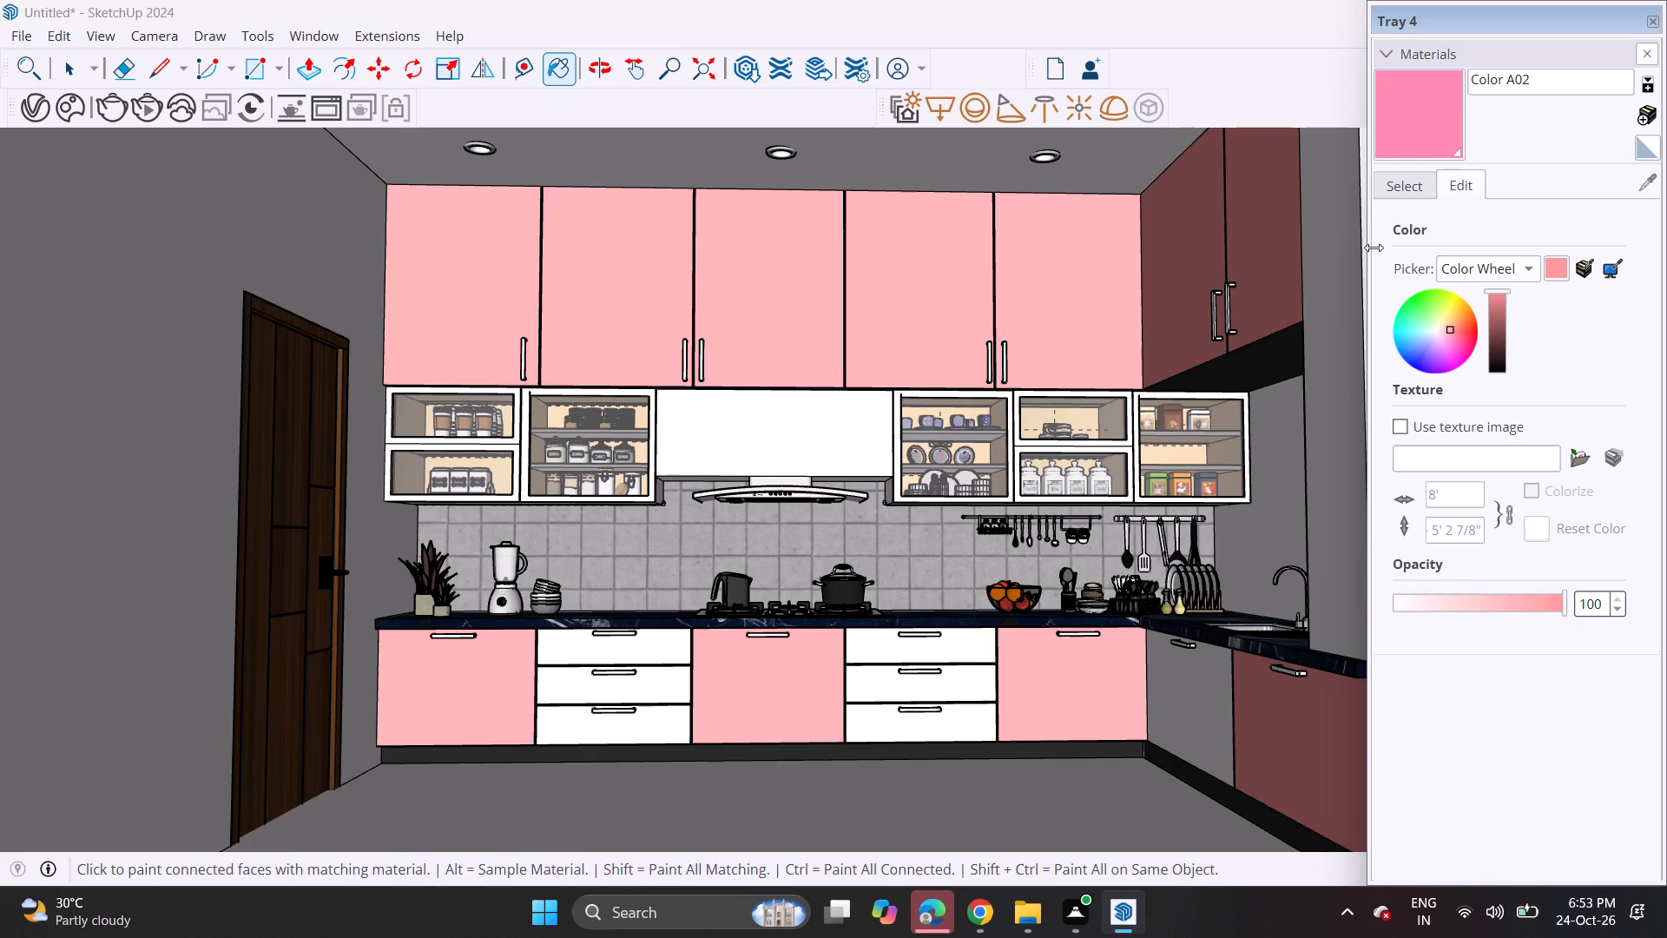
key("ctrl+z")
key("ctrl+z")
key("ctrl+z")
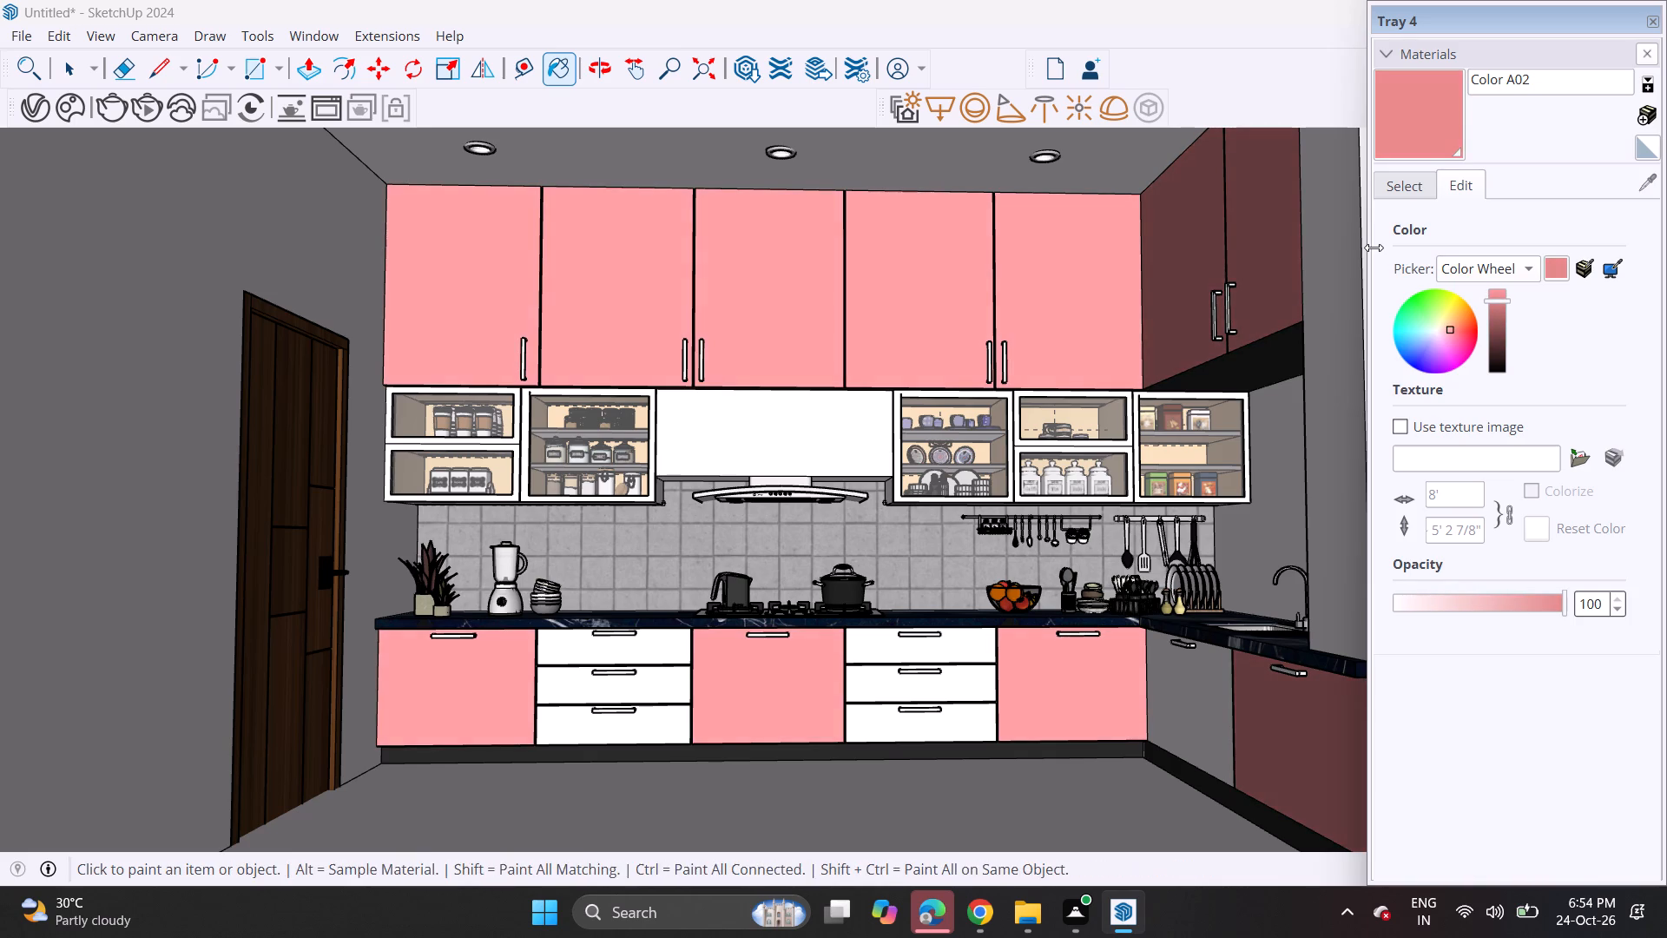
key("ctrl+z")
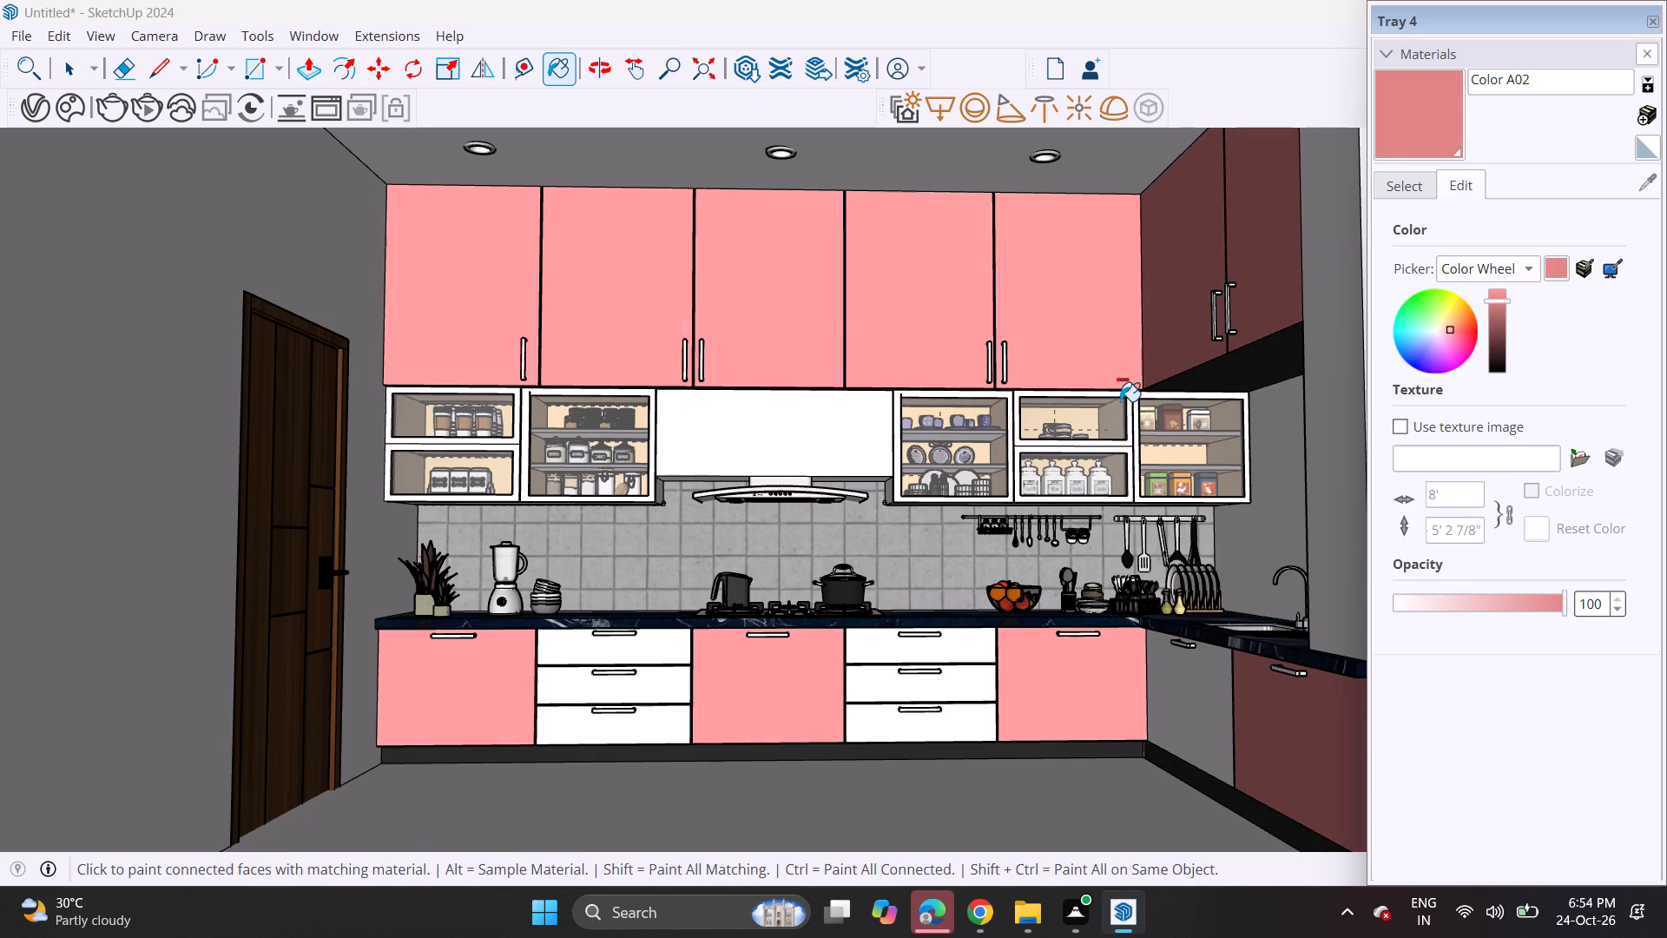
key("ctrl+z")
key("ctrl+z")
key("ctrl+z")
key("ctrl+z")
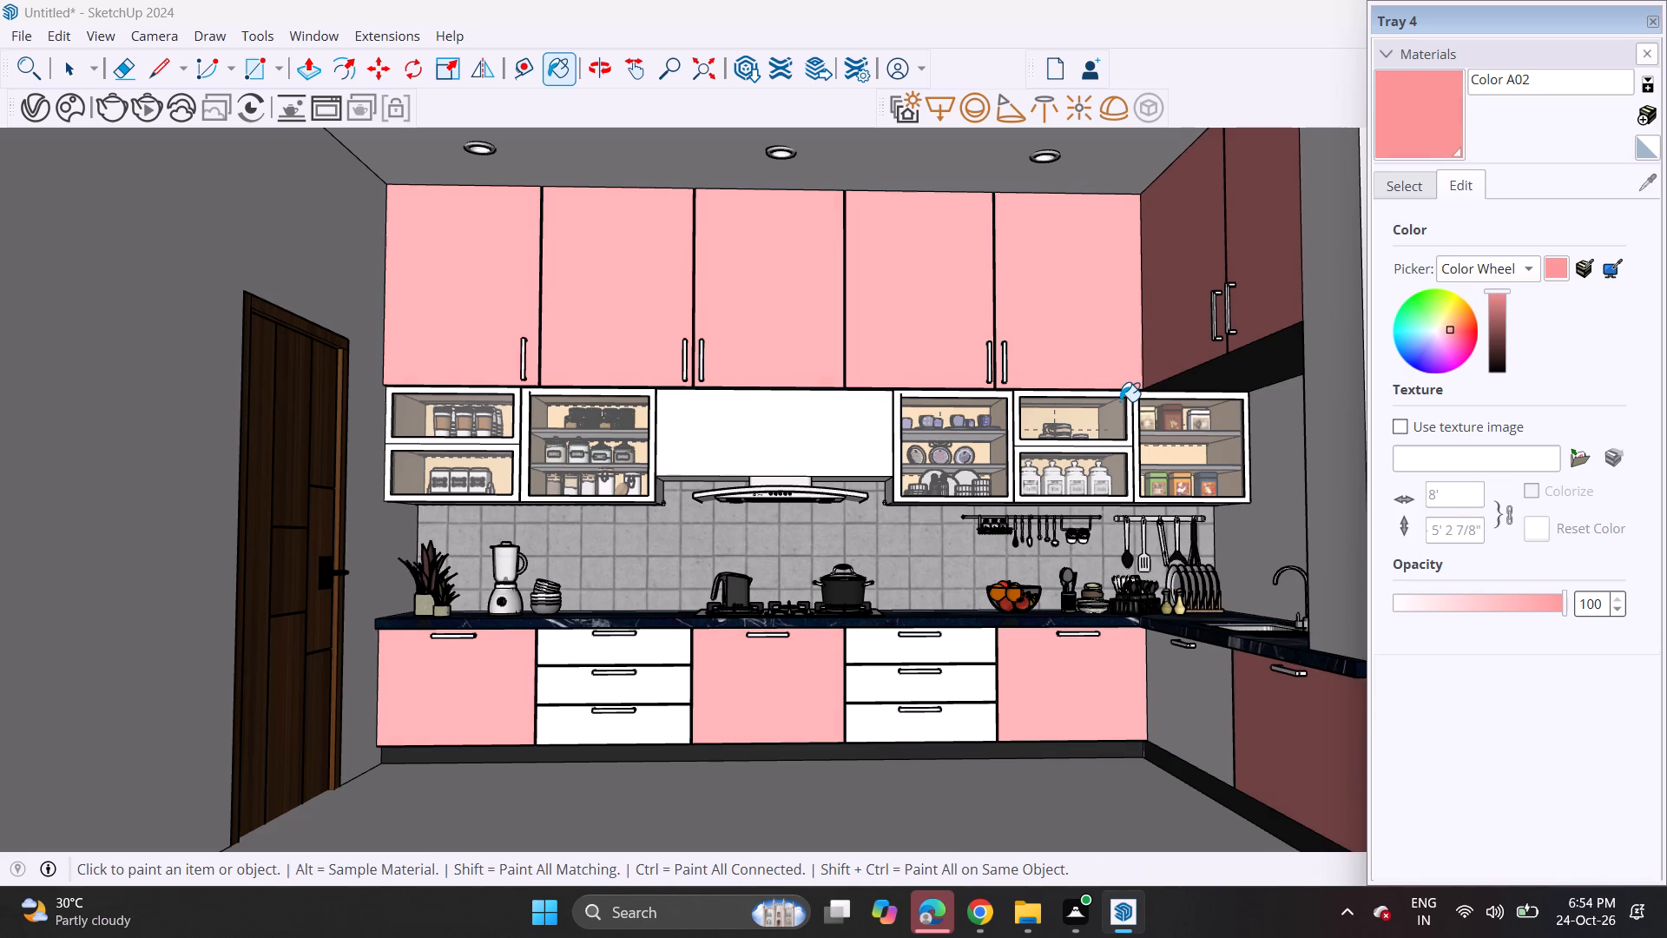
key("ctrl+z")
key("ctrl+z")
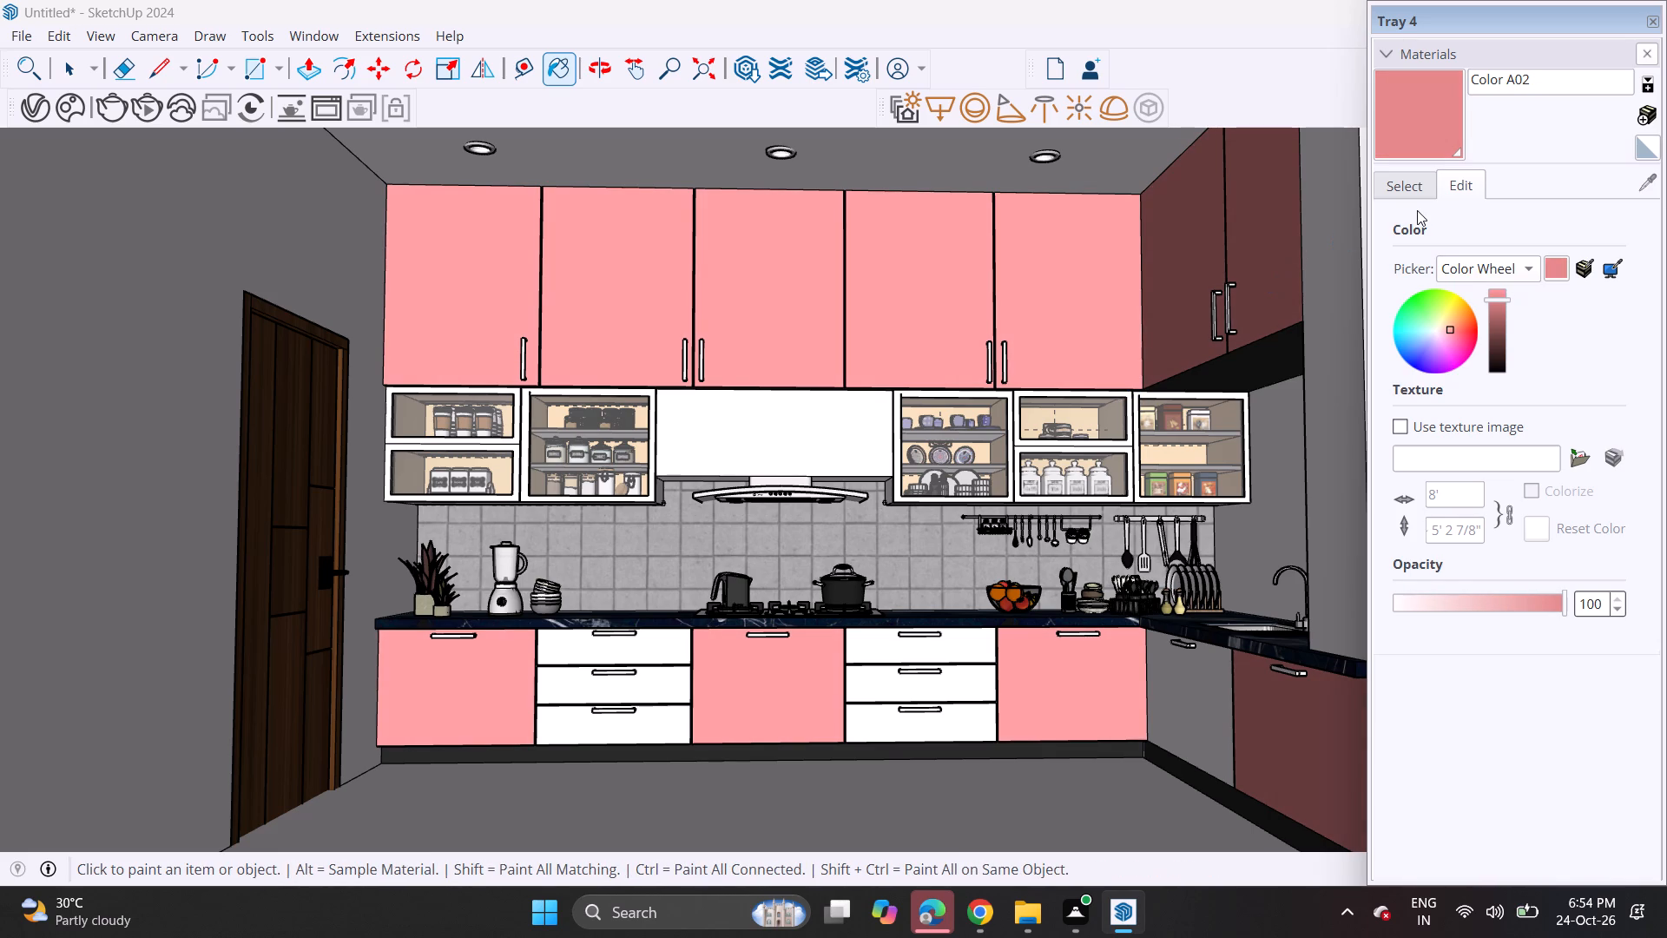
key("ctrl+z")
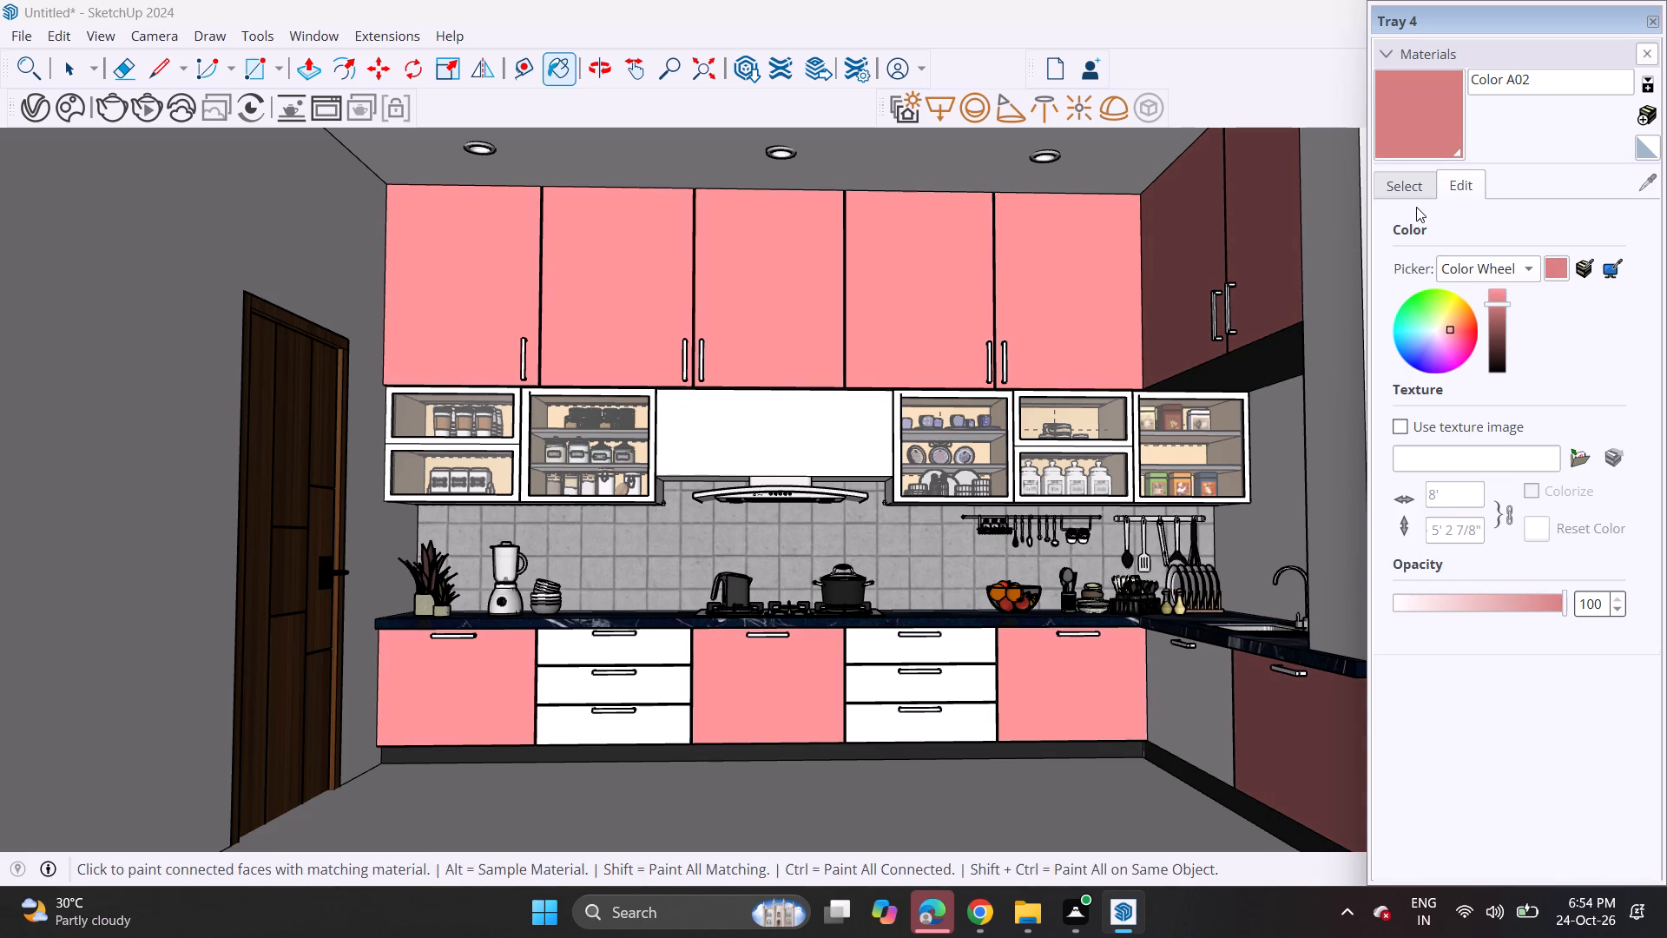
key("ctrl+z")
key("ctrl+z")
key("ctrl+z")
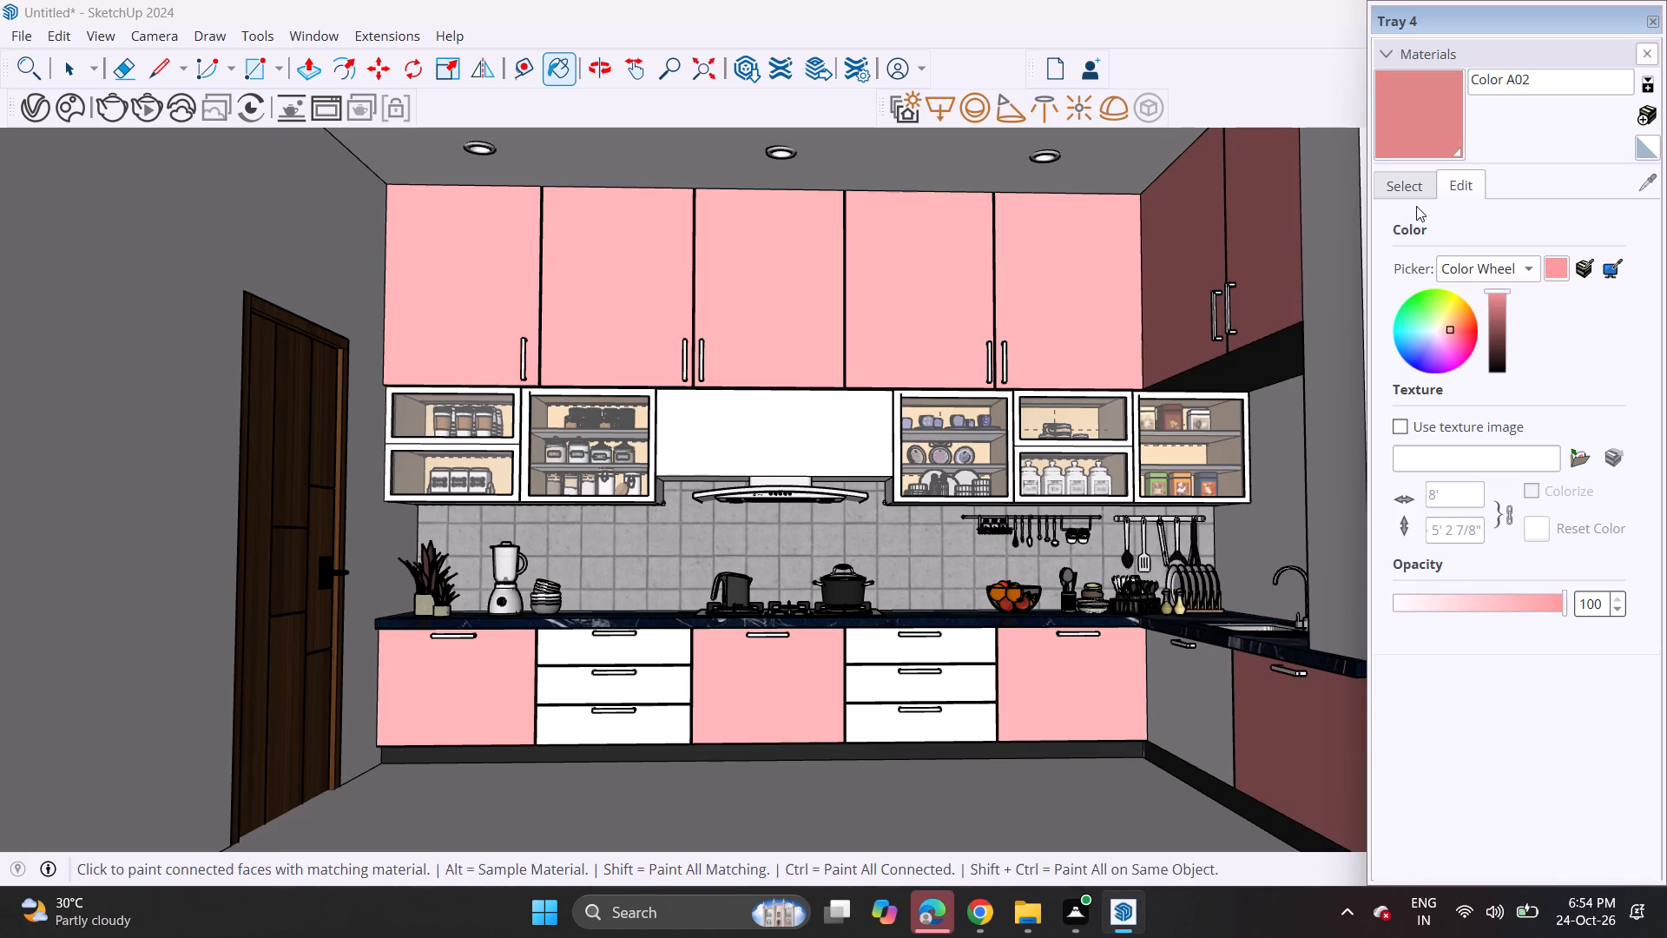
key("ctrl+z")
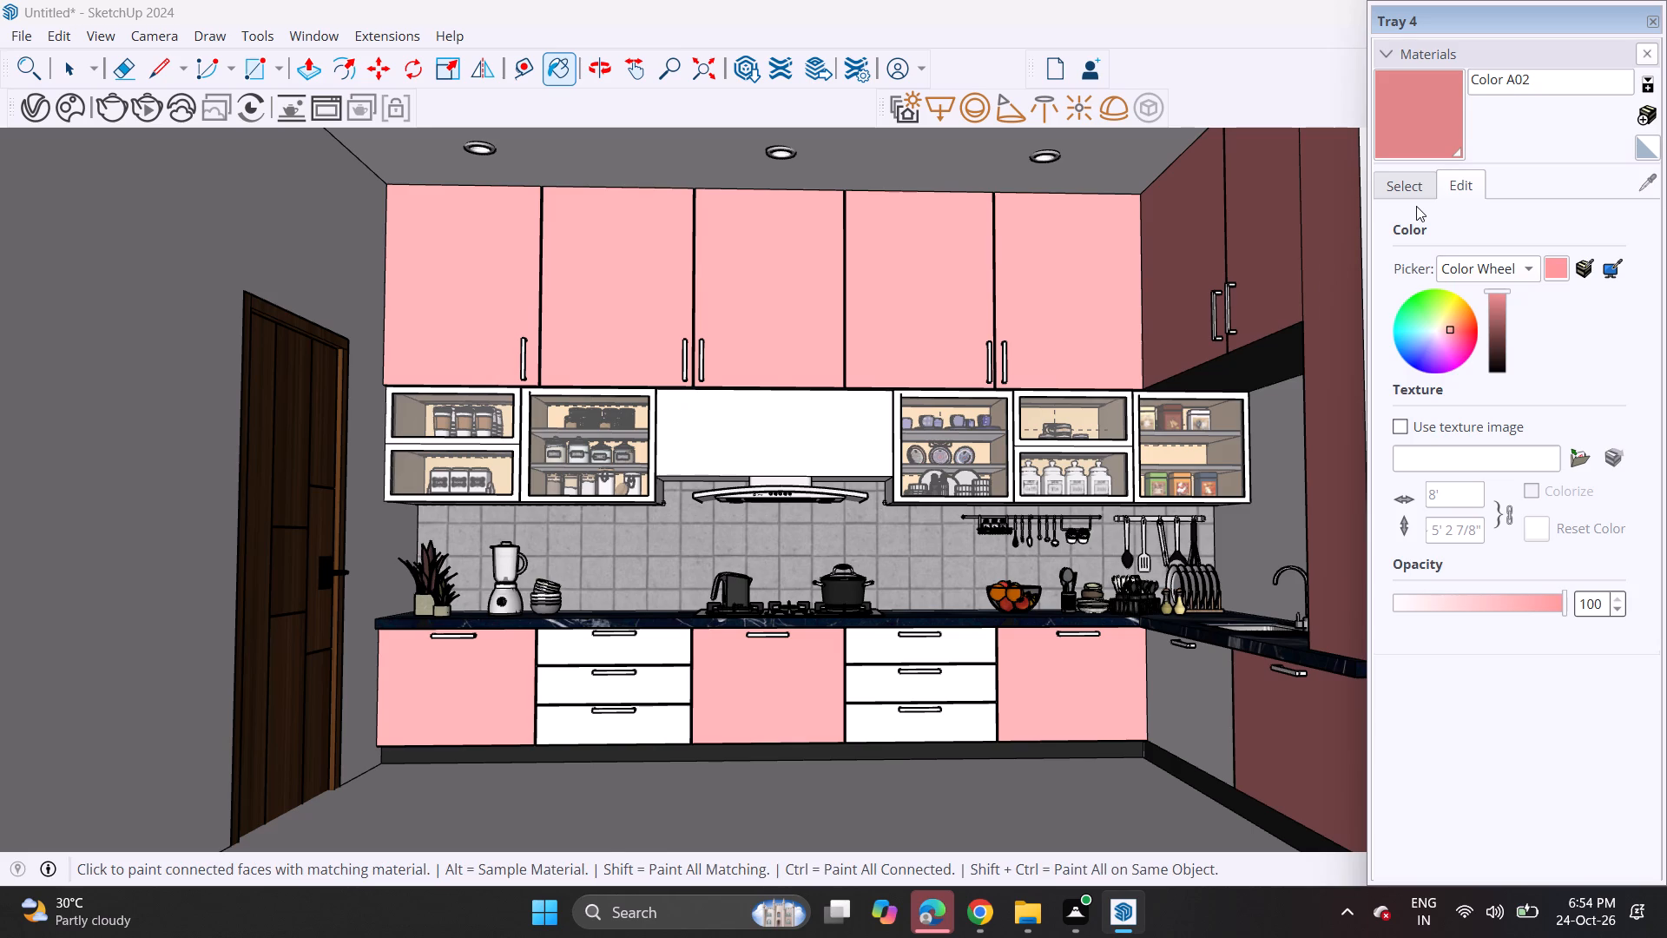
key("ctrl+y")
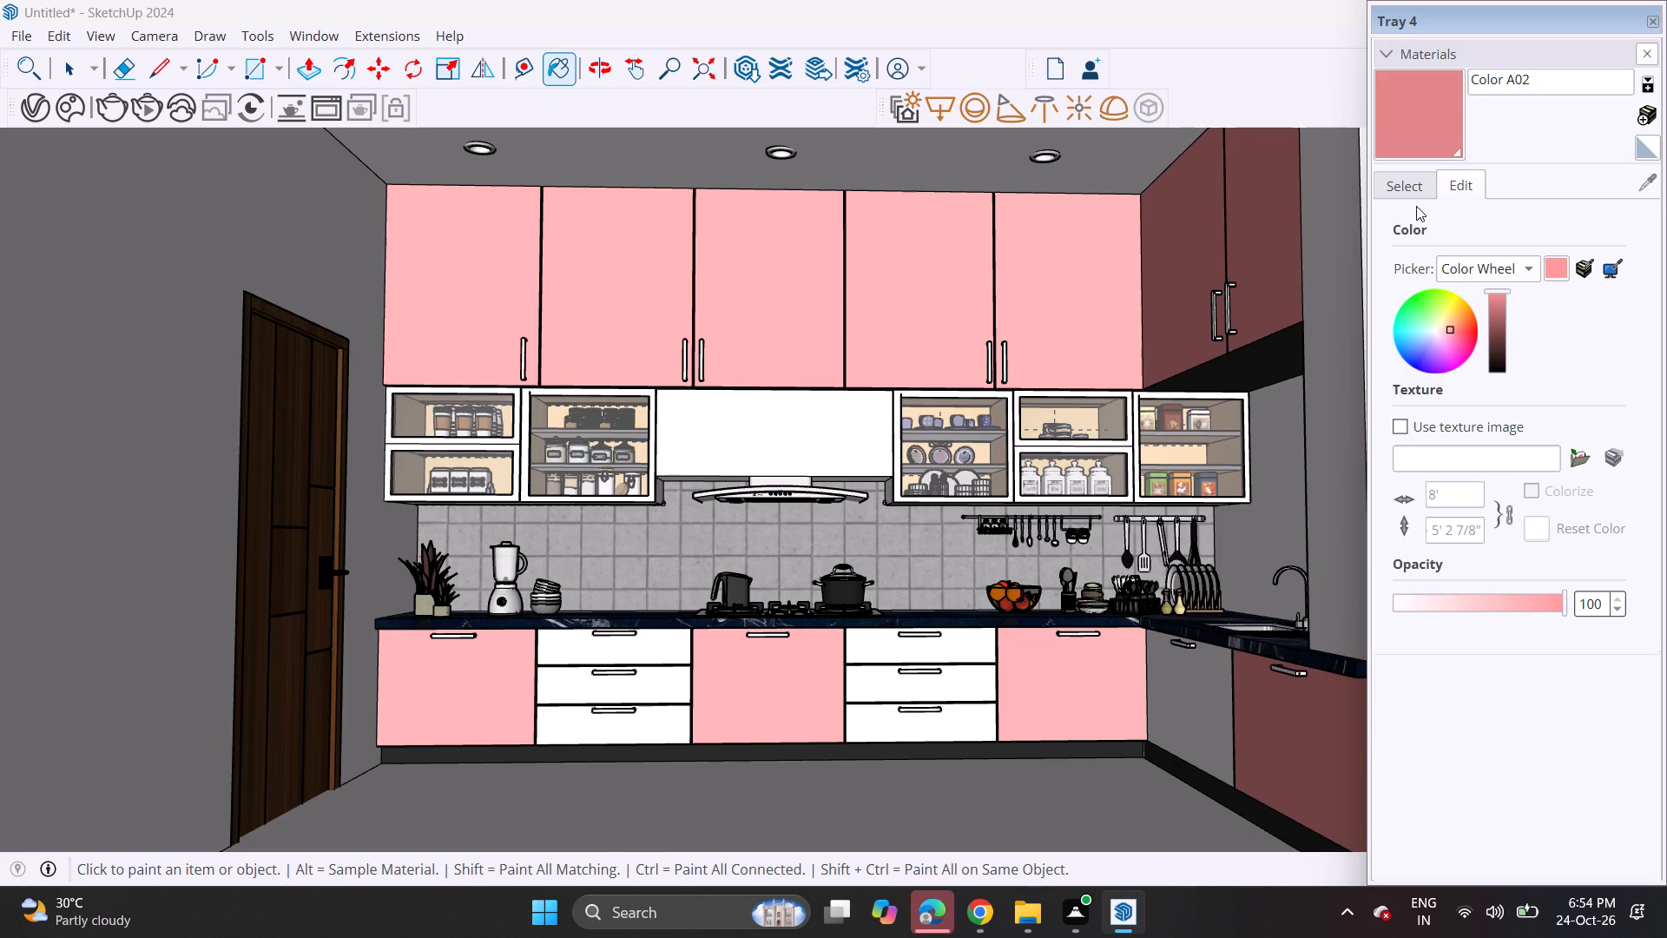
Lower the brightness of Color A02 slightly to give the cabinet fronts a deeper salmon pink.
left_click(1497, 301)
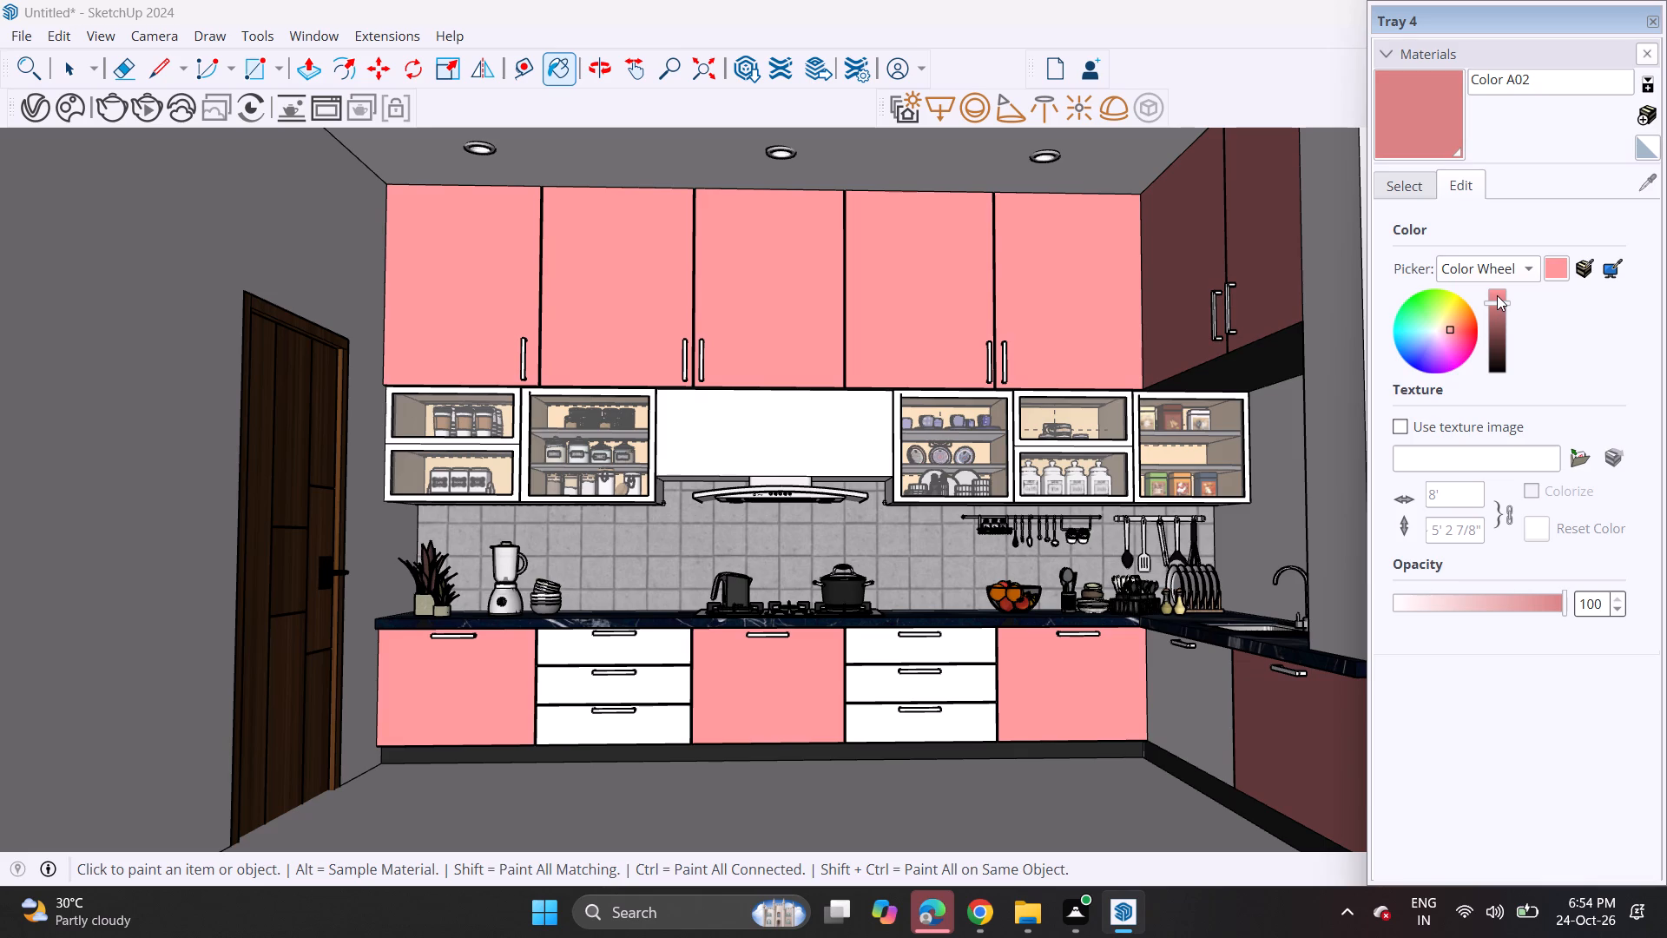
left_click(1497, 295)
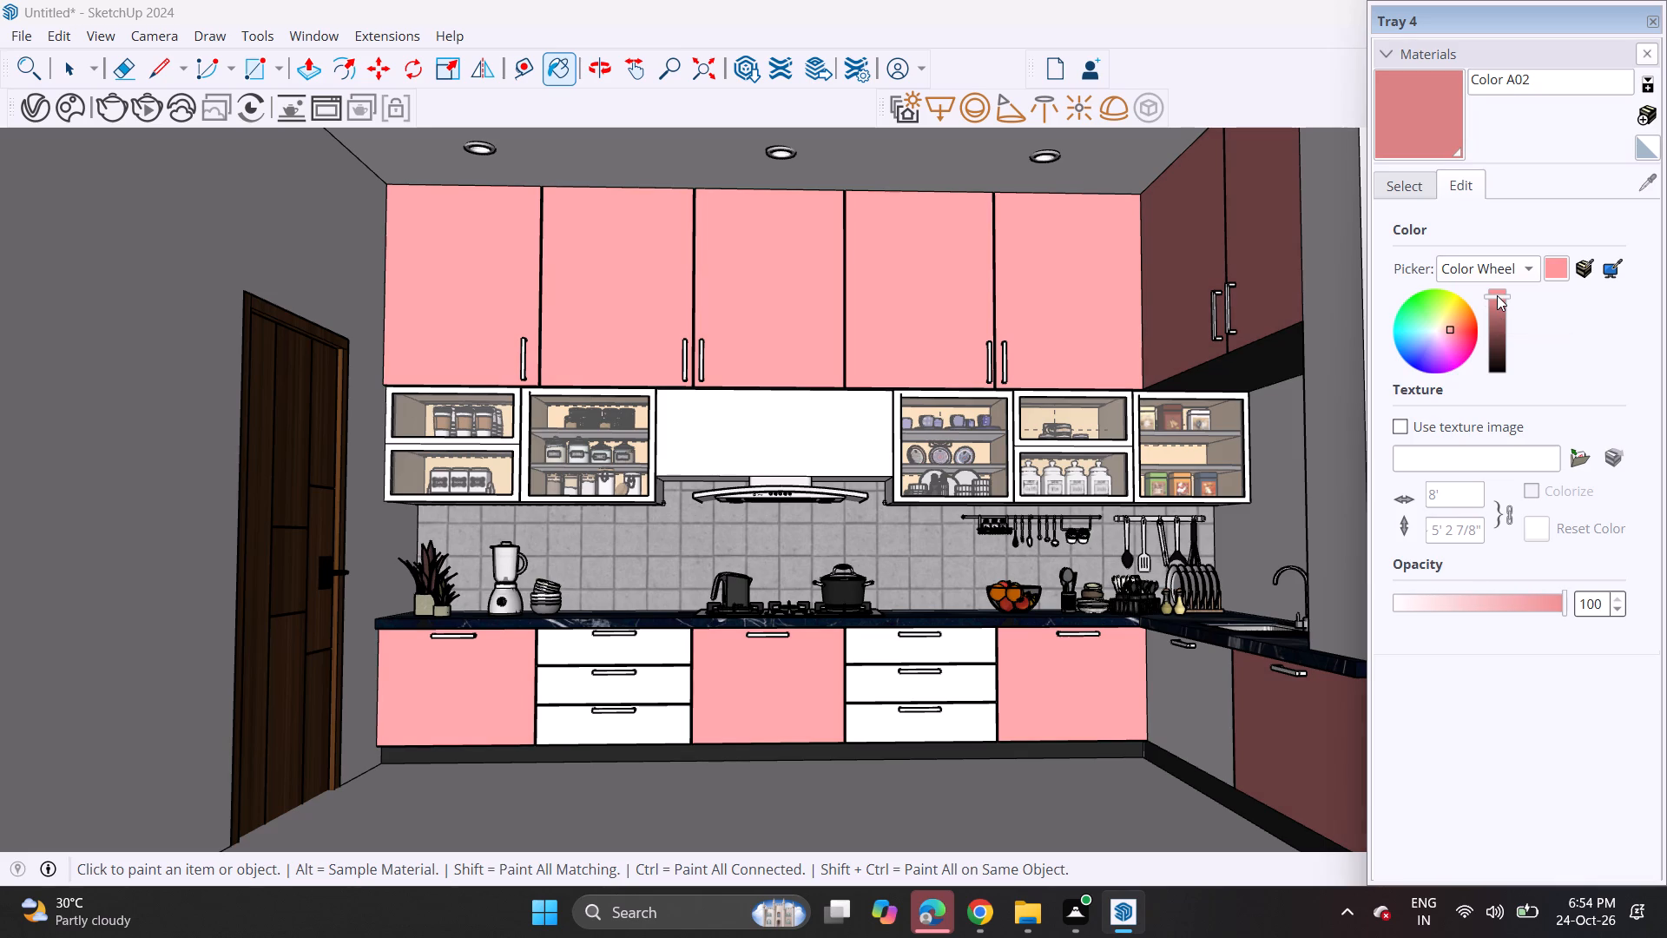
left_click(1499, 304)
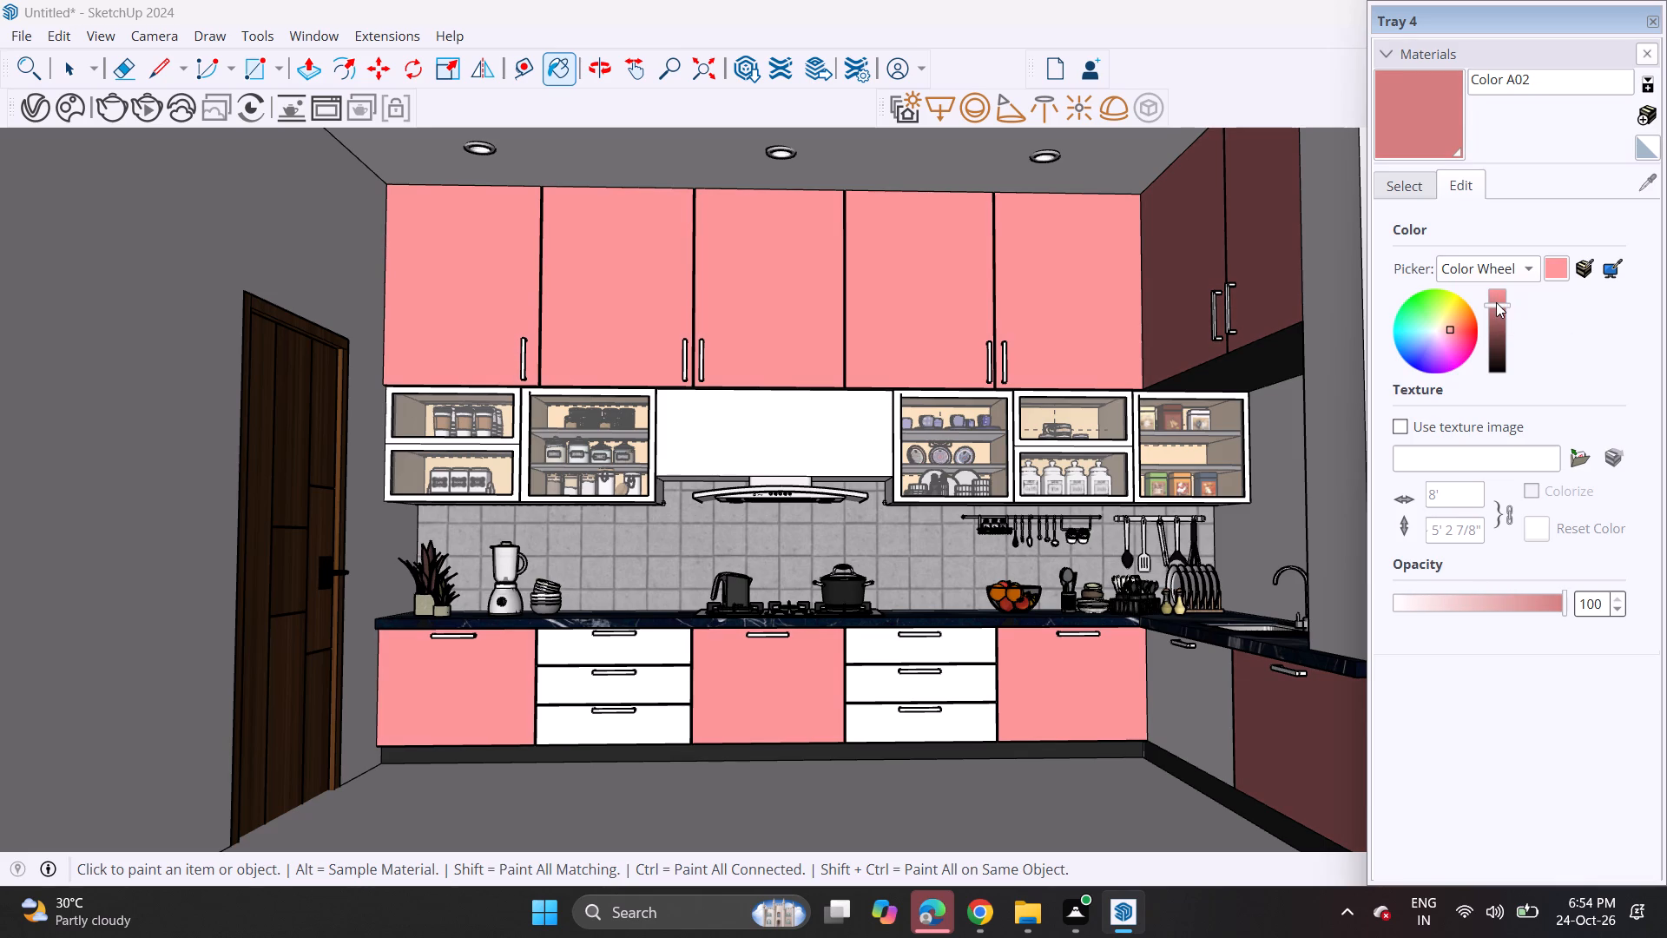
left_click(1496, 303)
left_click(1494, 301)
Create a new Generic material in the V-Ray Asset Editor.
left_click(38, 117)
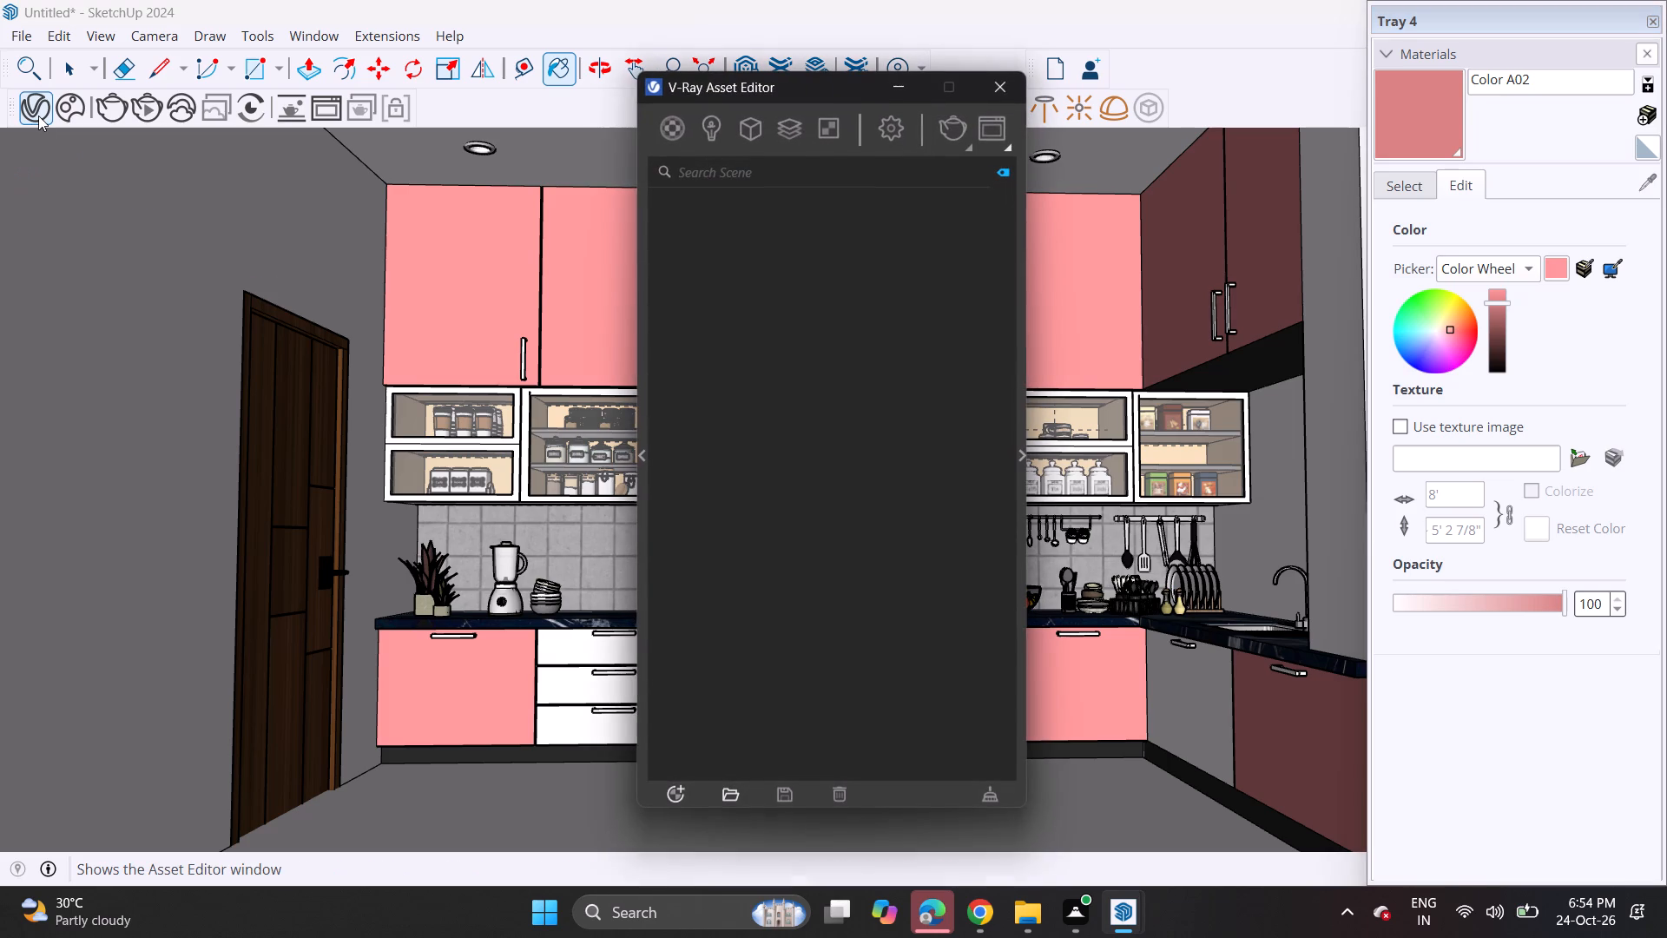
left_click(671, 794)
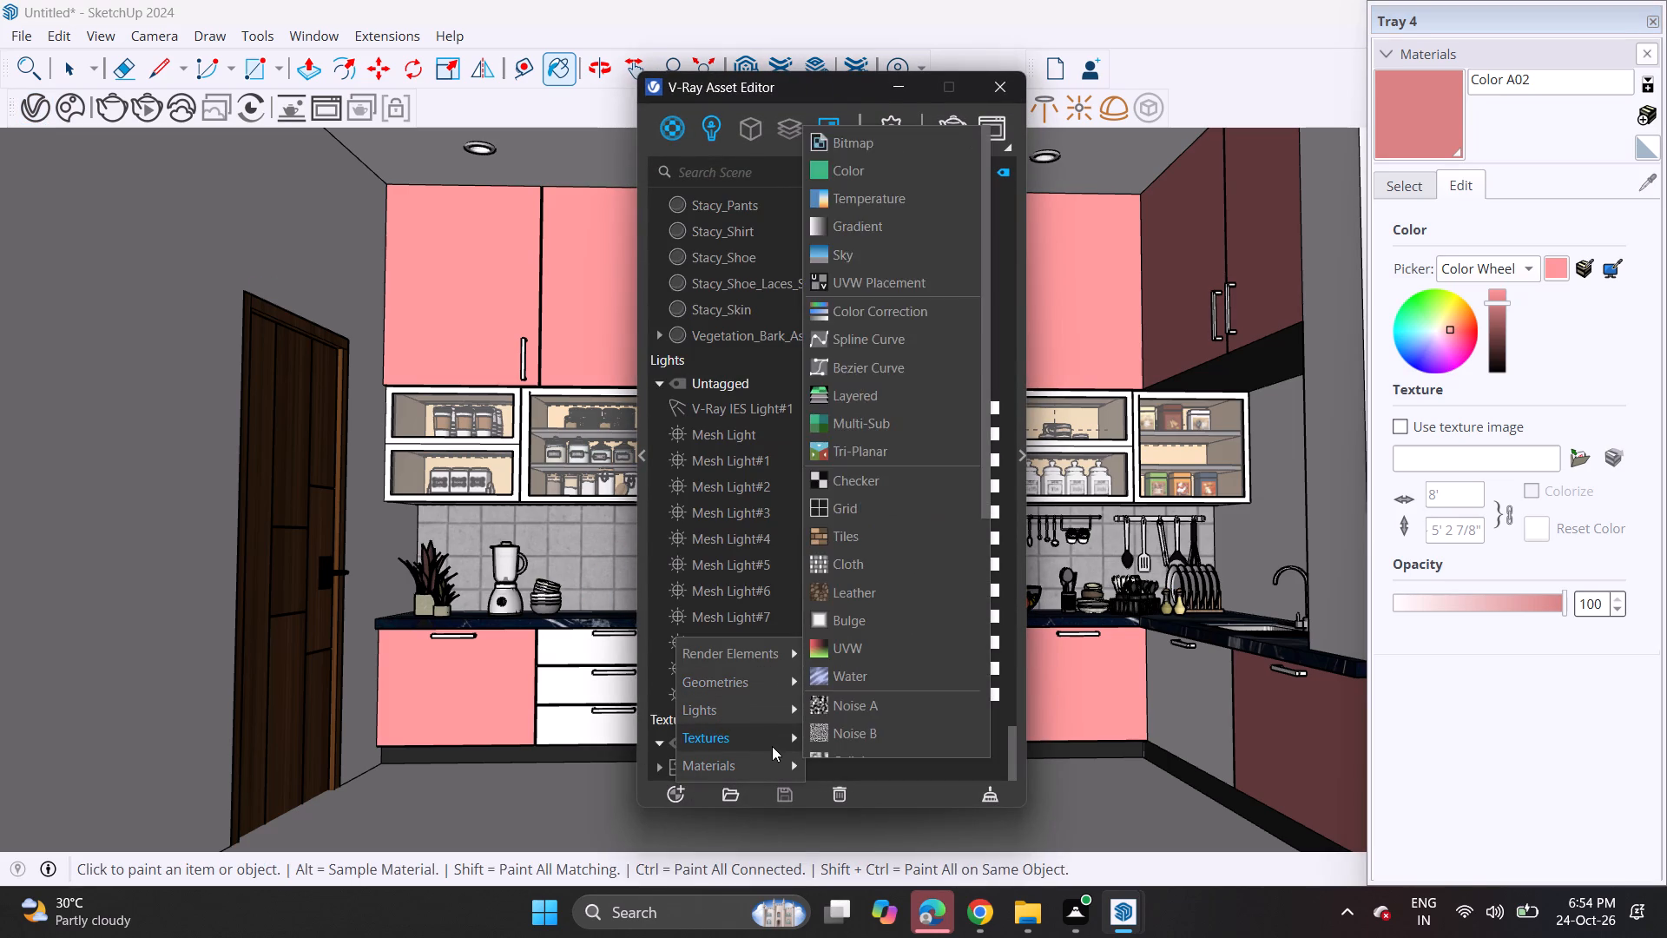
left_click(863, 420)
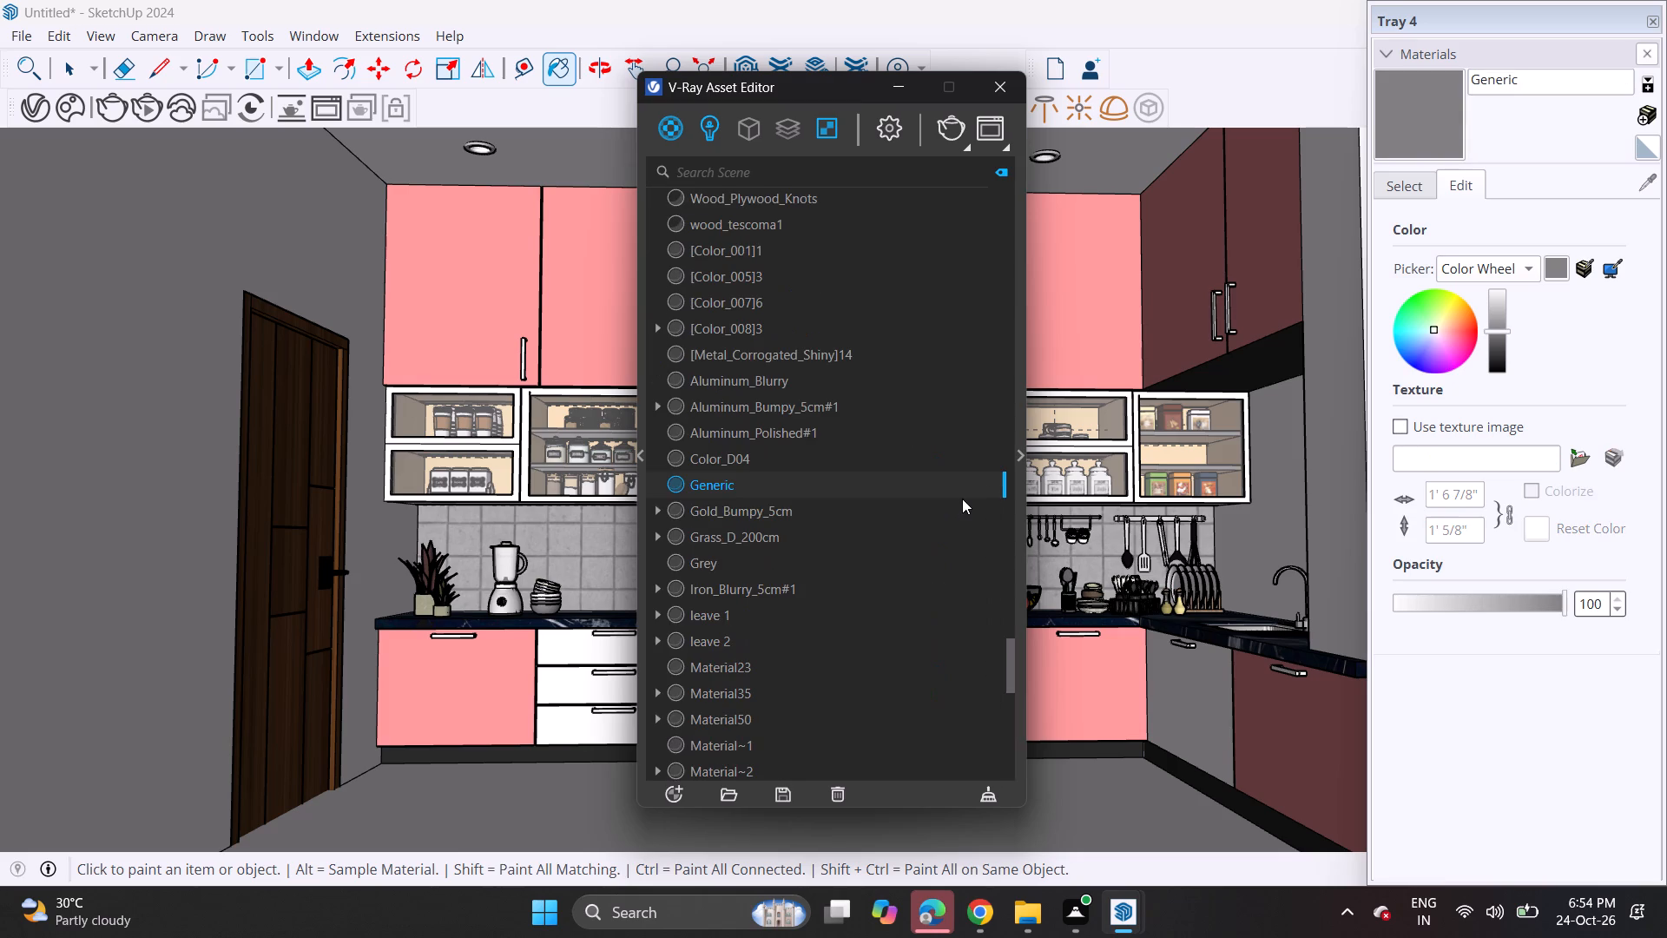
Show the new Generic material's settings and switch its preview scene to Wall.
left_click(1018, 459)
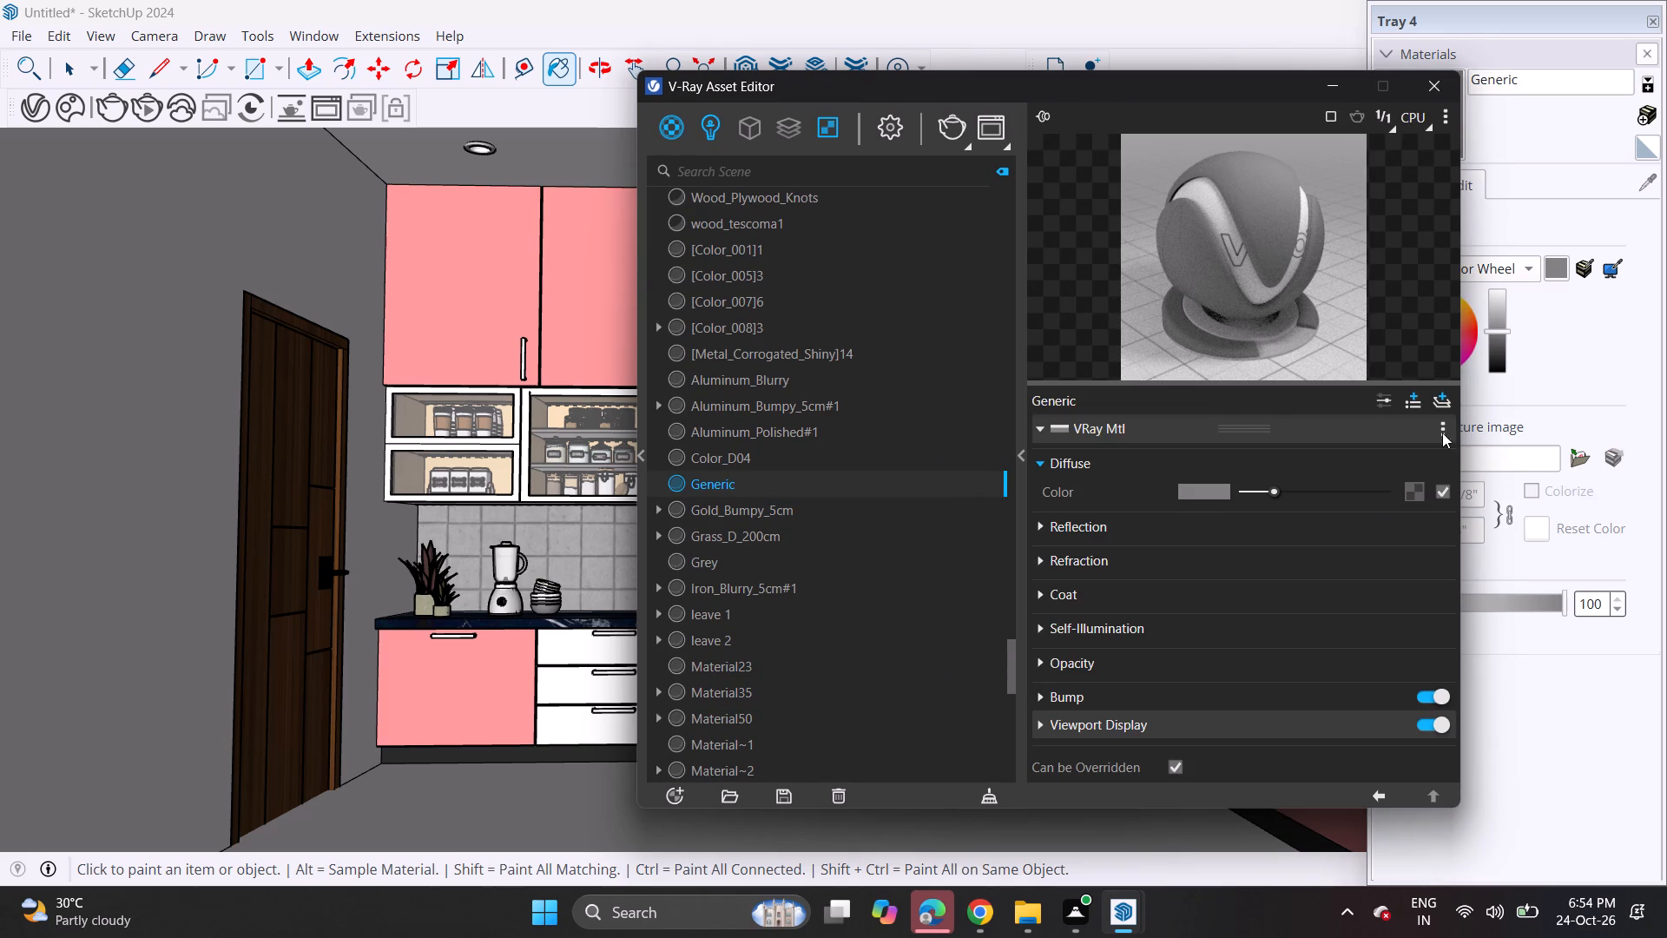
left_click(1441, 114)
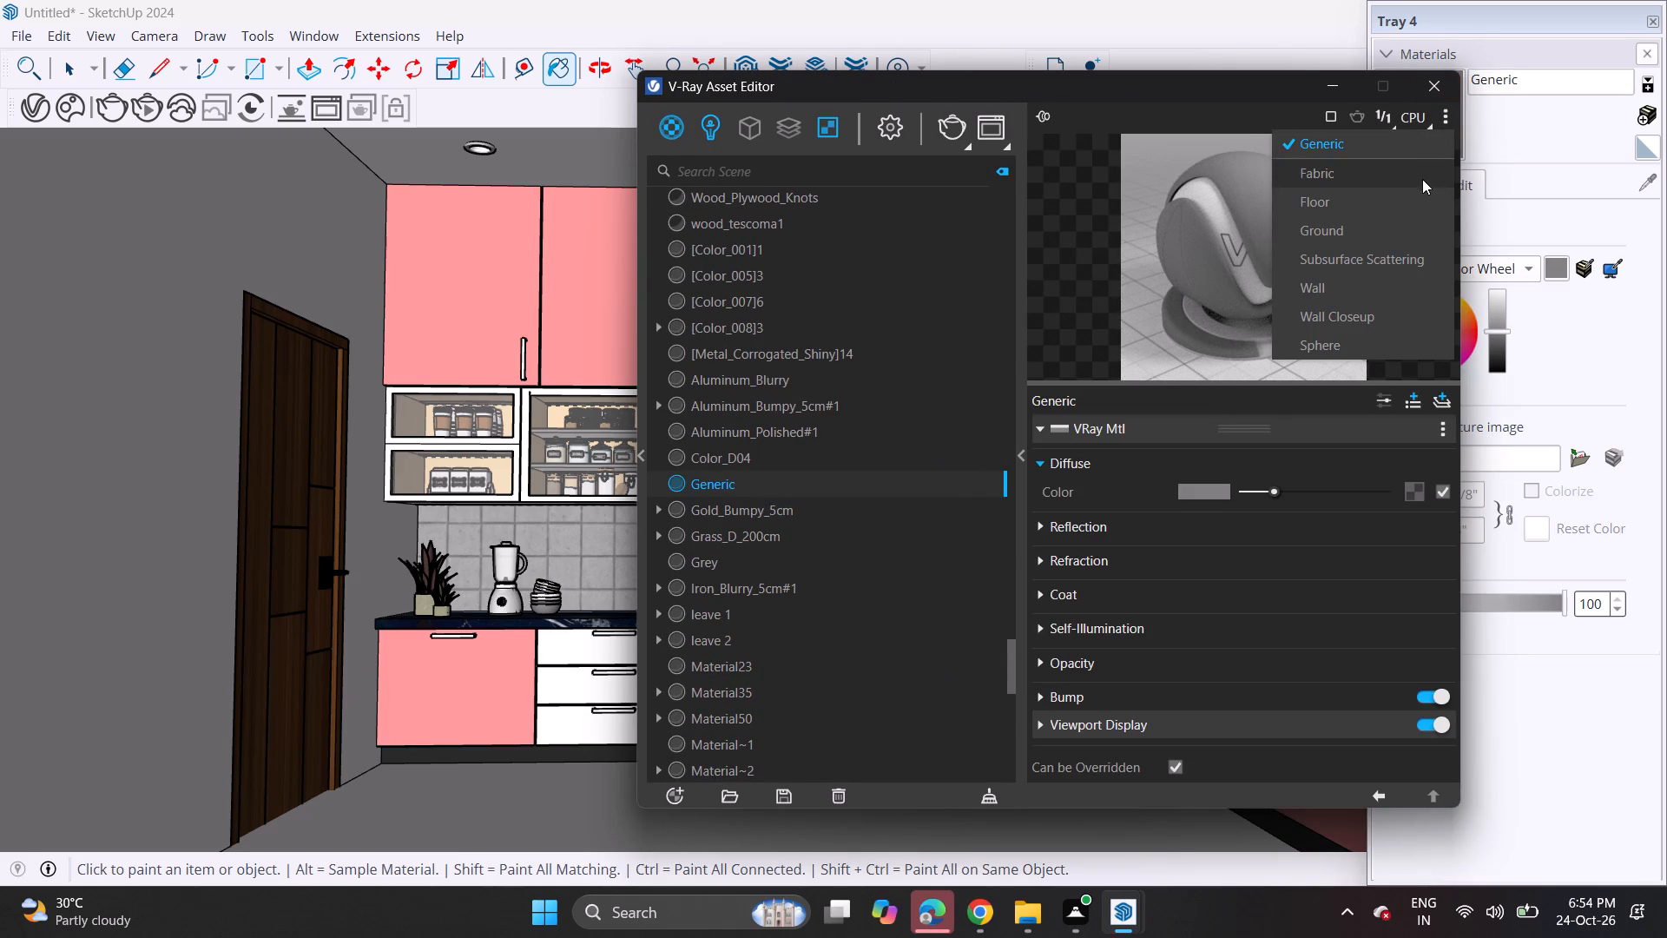
left_click(1401, 281)
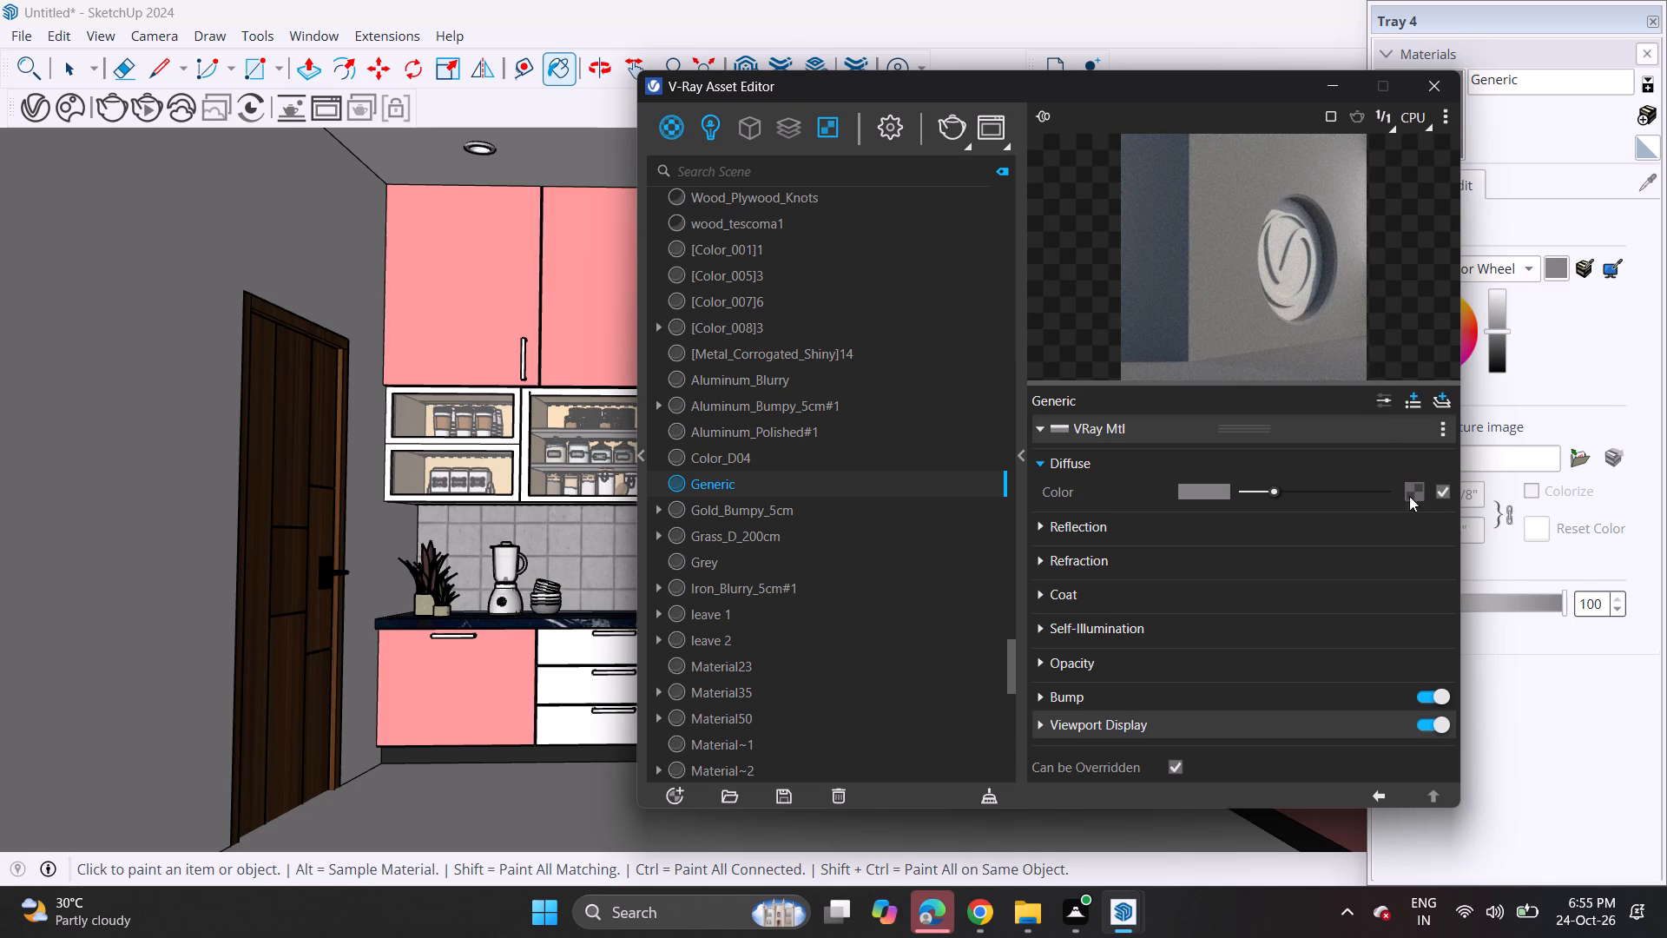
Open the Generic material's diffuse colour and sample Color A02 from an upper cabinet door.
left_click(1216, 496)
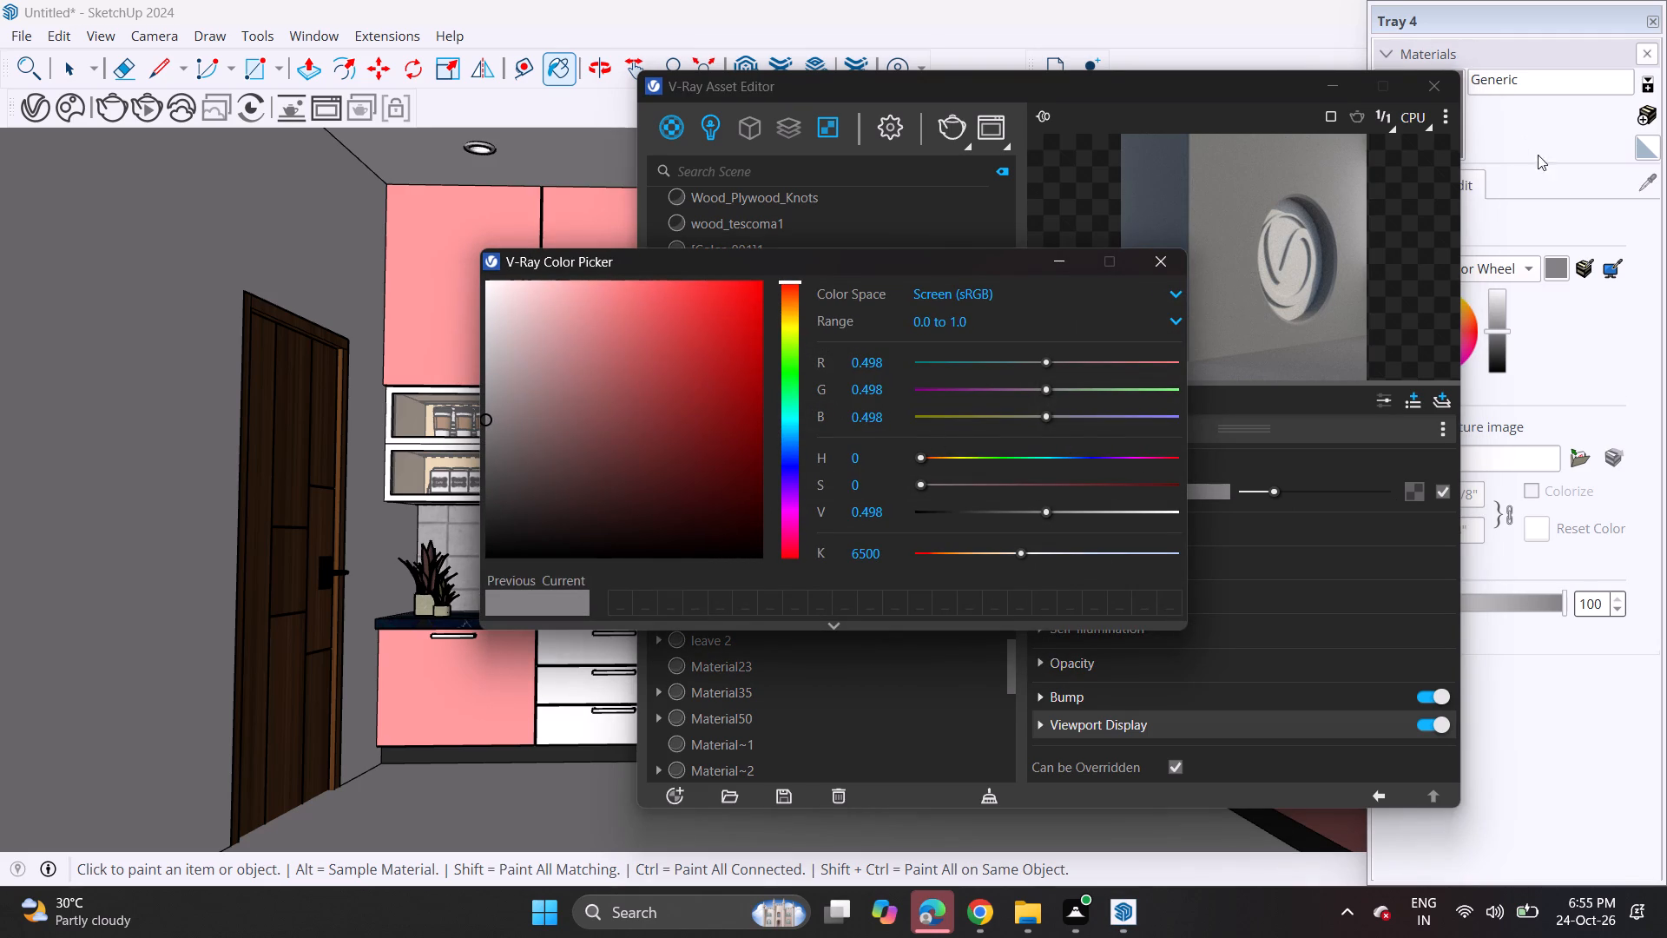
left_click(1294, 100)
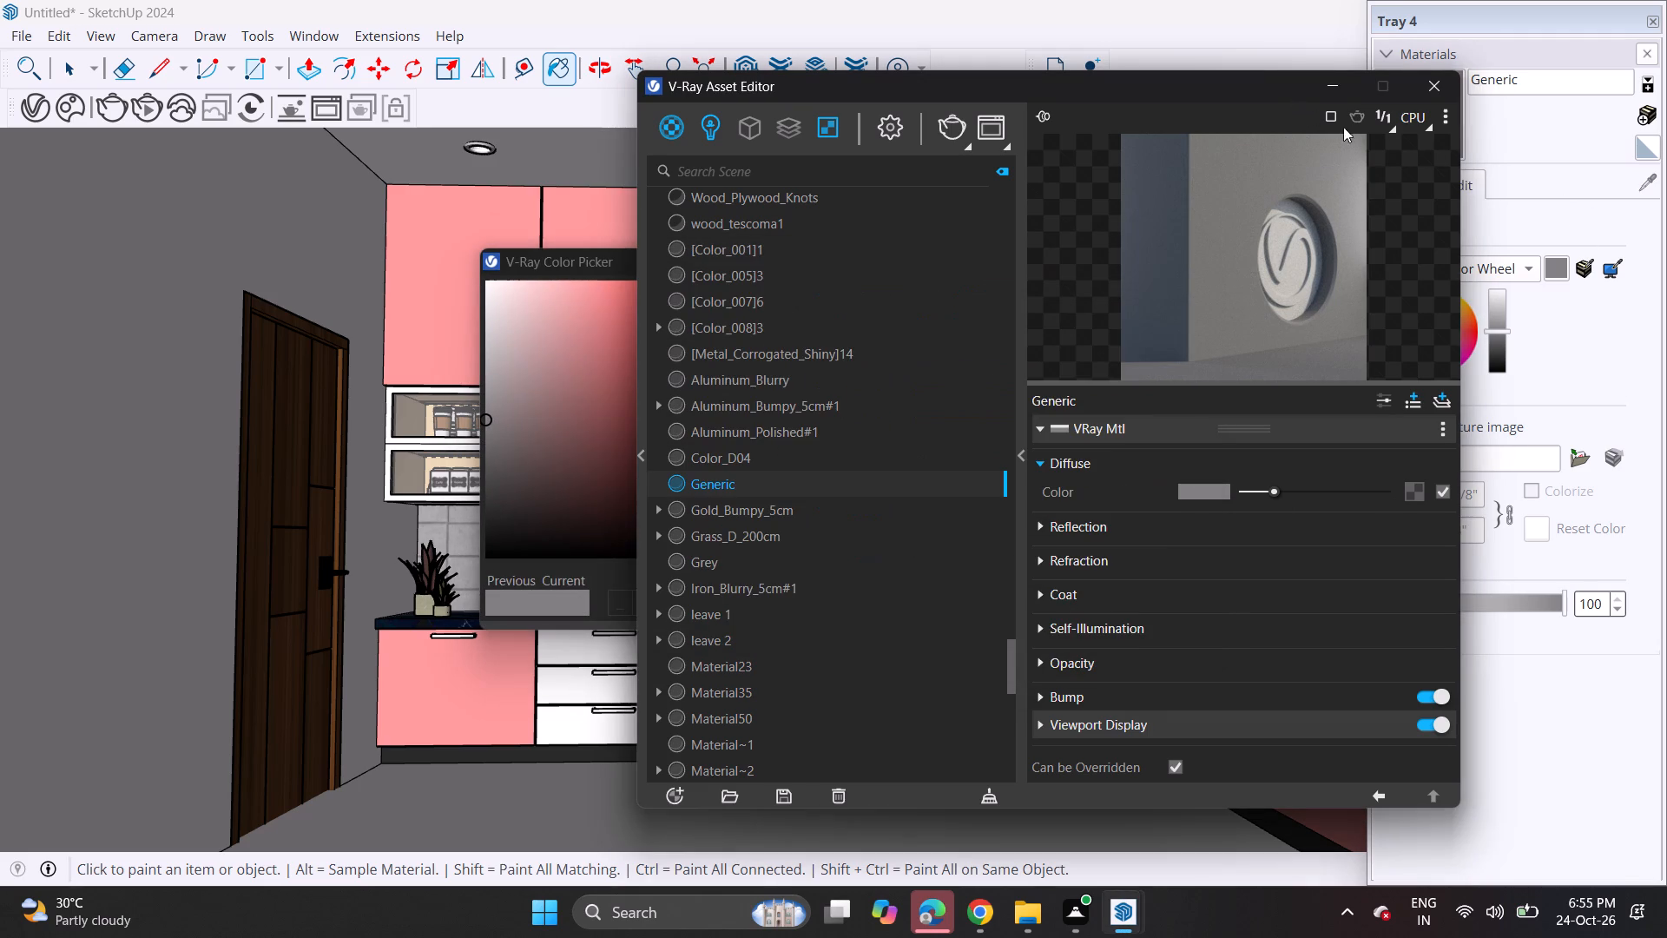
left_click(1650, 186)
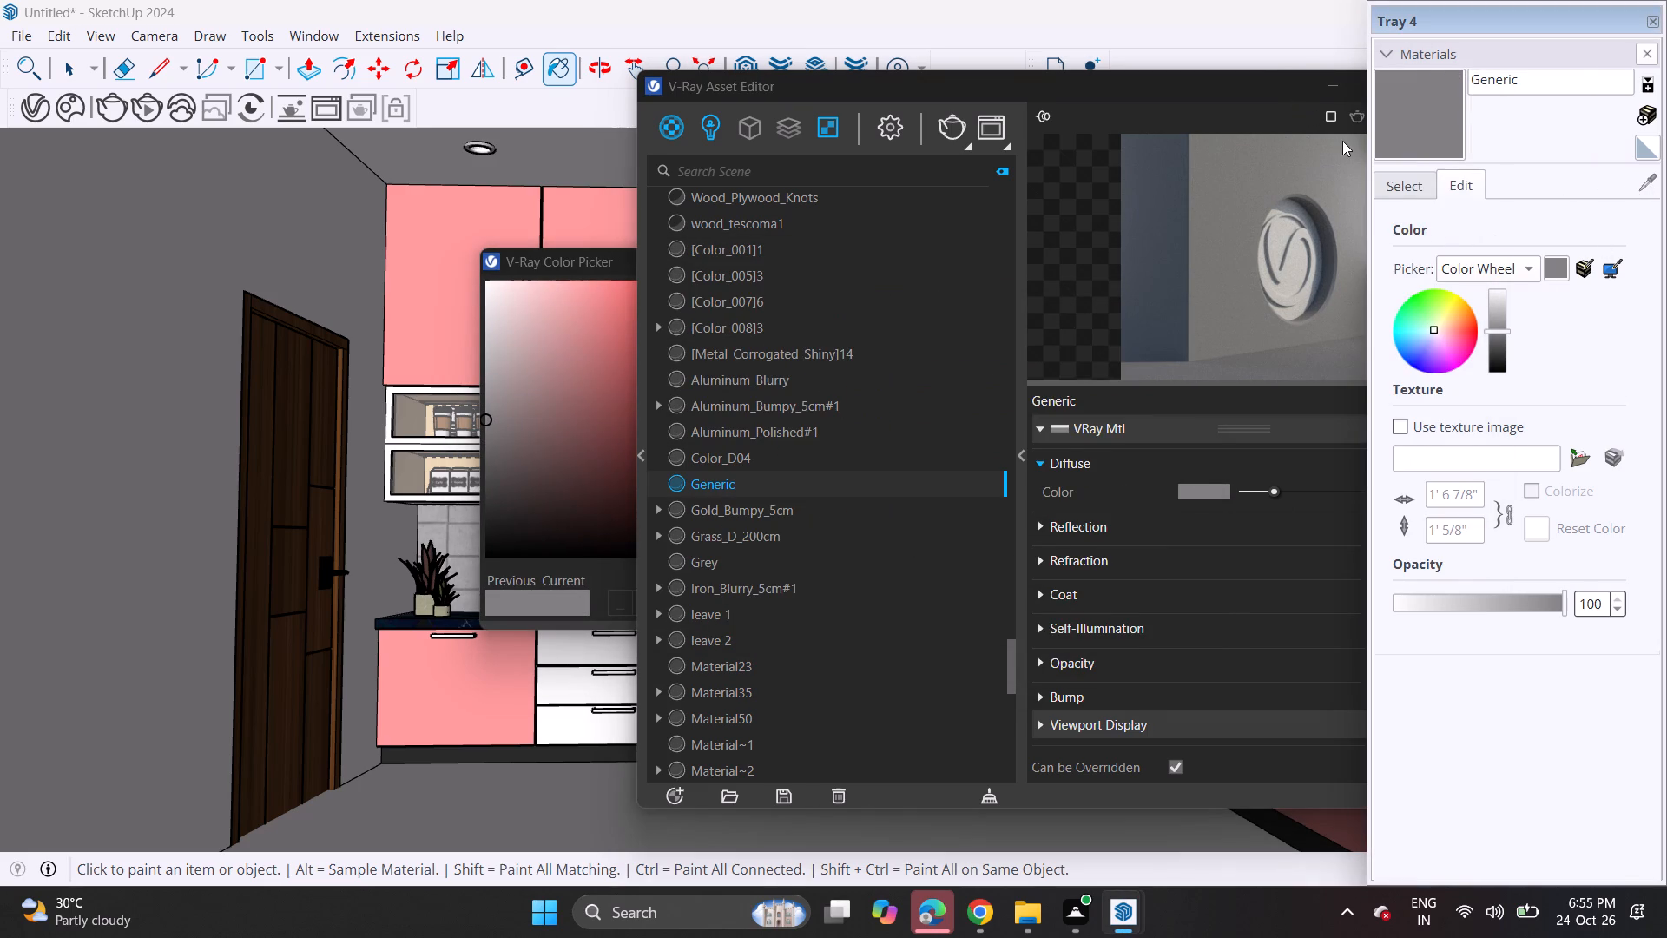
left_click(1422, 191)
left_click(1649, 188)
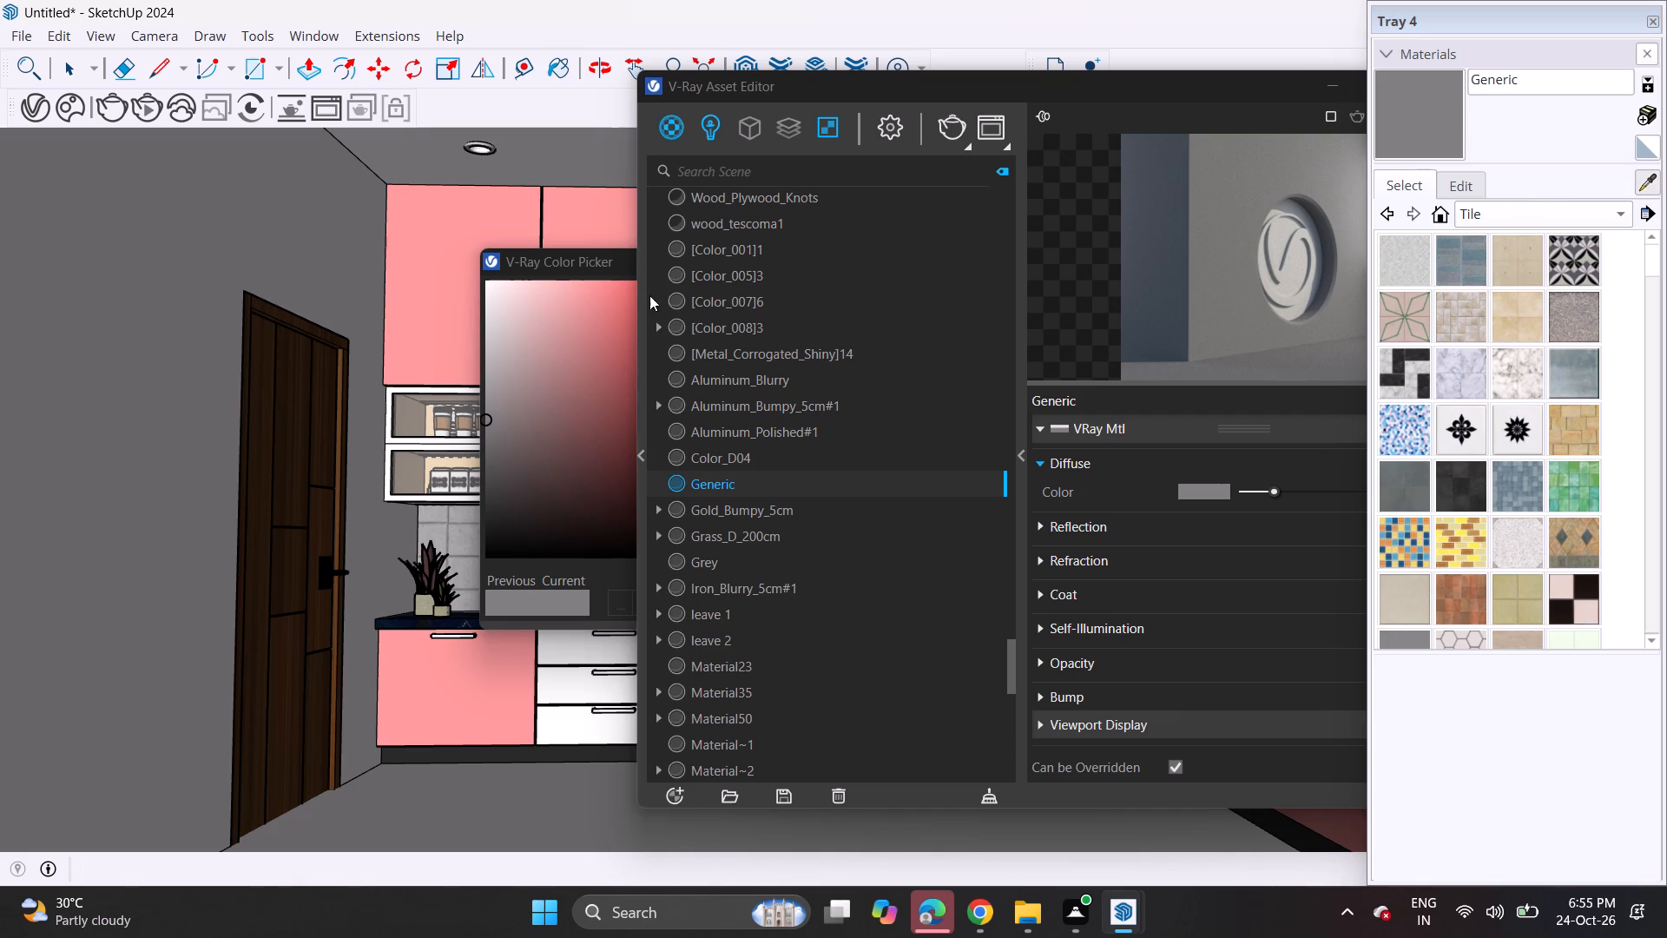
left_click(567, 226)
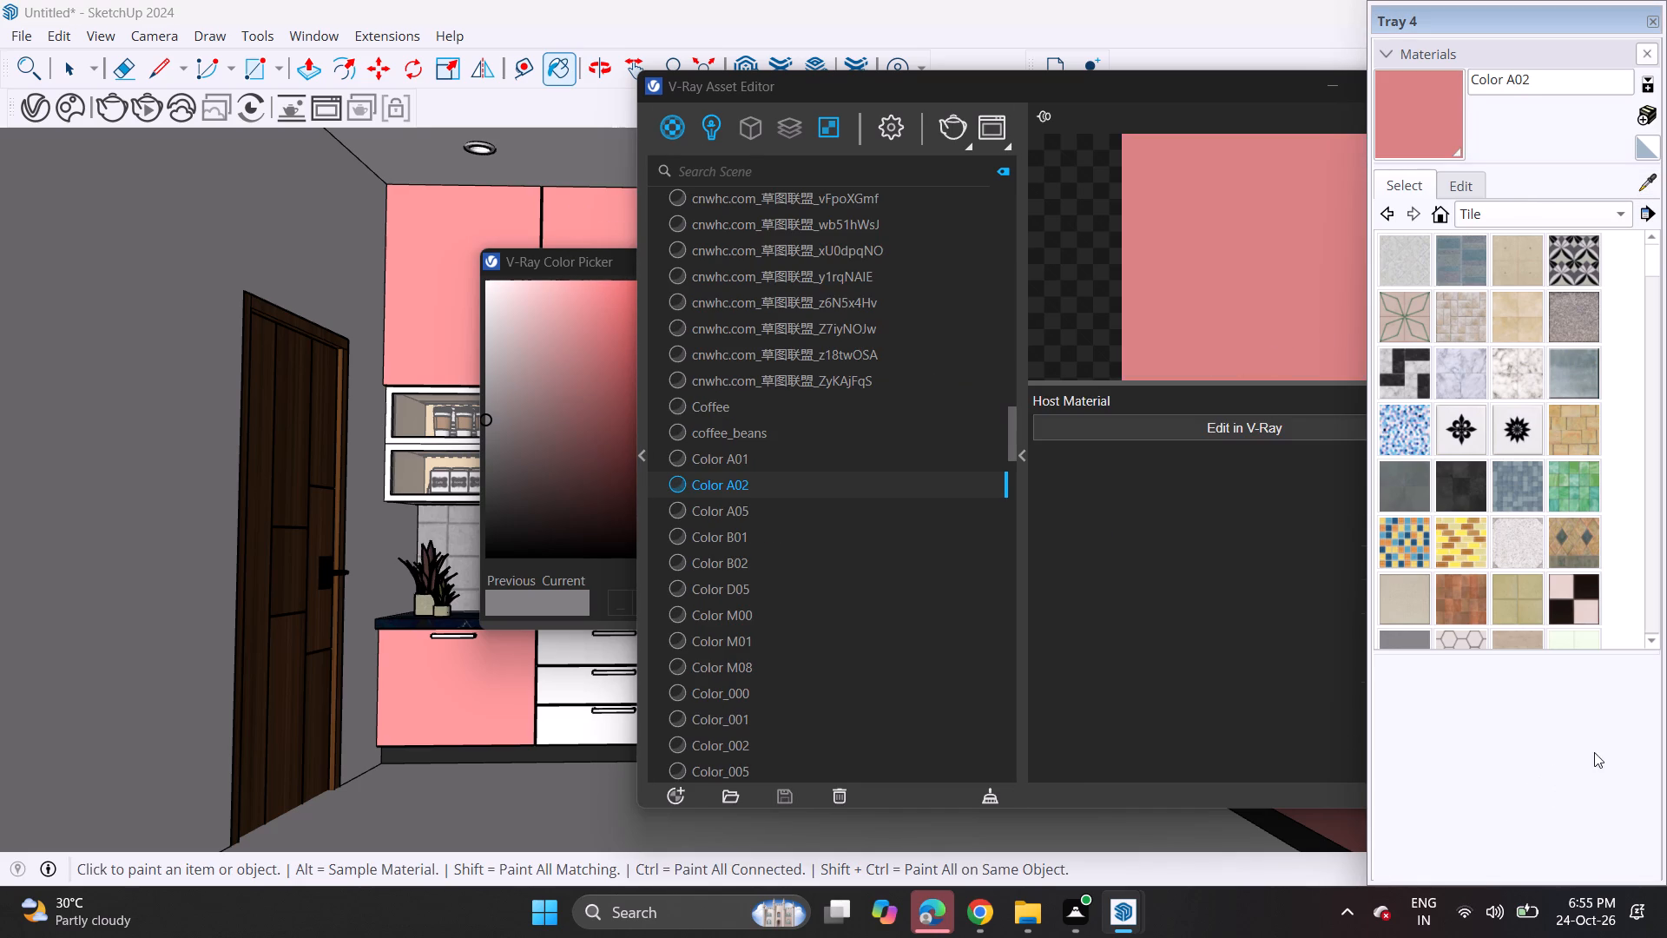
Look through the scene's V-Ray lights and the V-Ray material list.
left_click(713, 144)
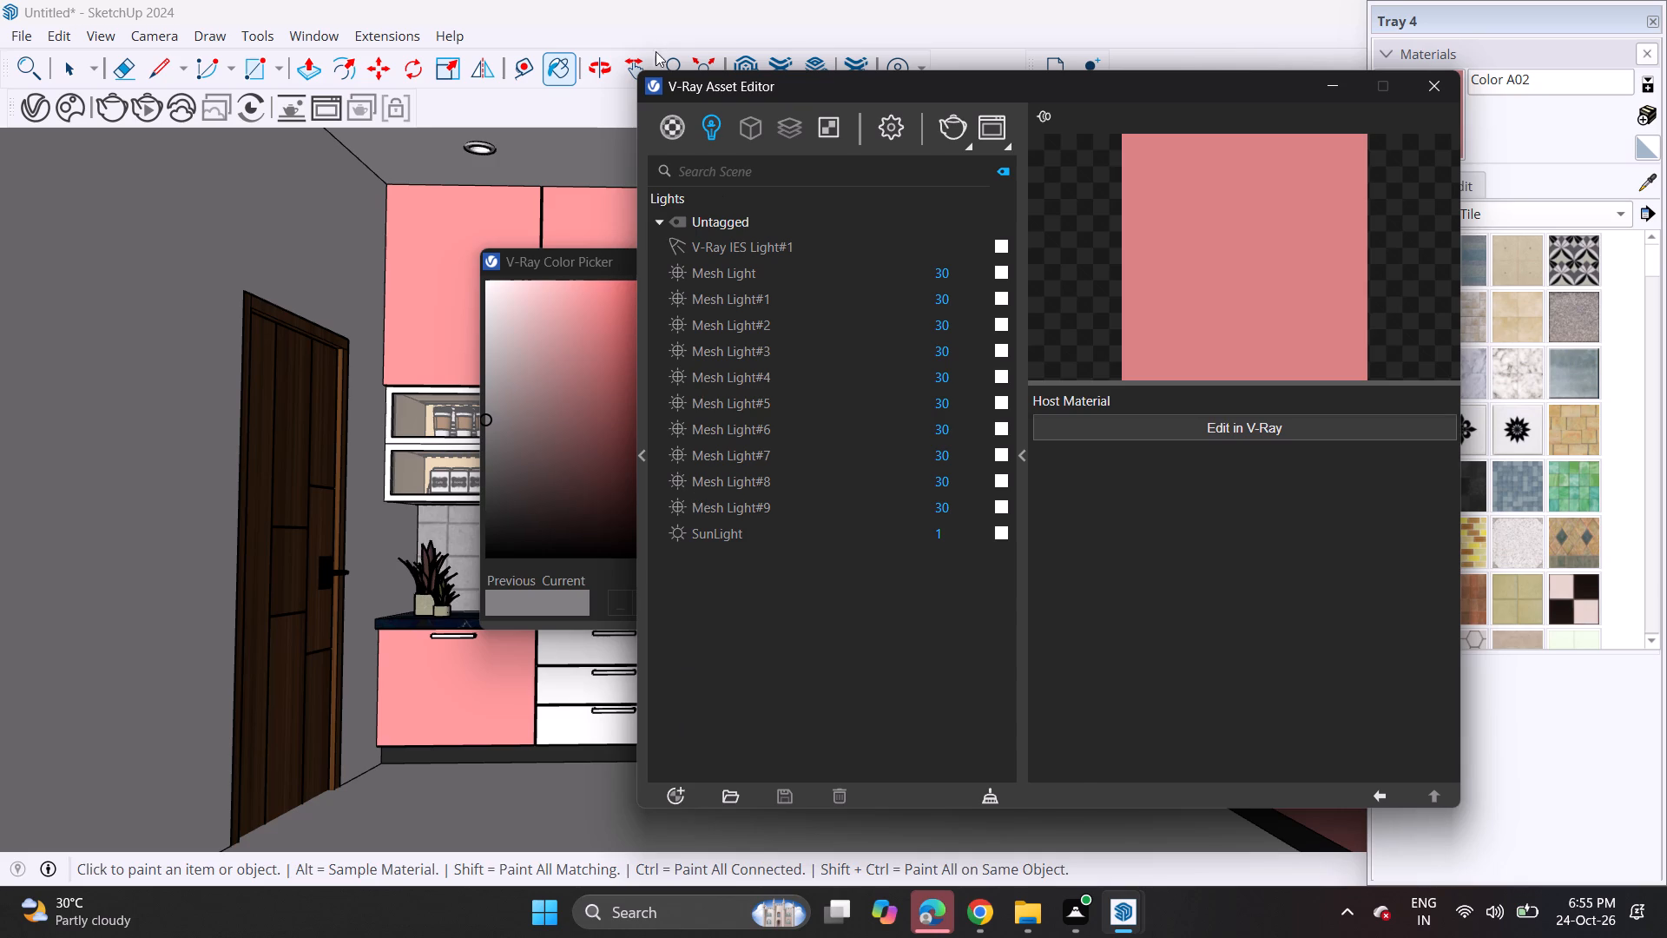
left_click(682, 125)
scroll(735, 360, "down", 4)
scroll(739, 372, "up", 1)
scroll(739, 372, "down", 6)
scroll(741, 387, "up", 2)
scroll(741, 387, "down", 2)
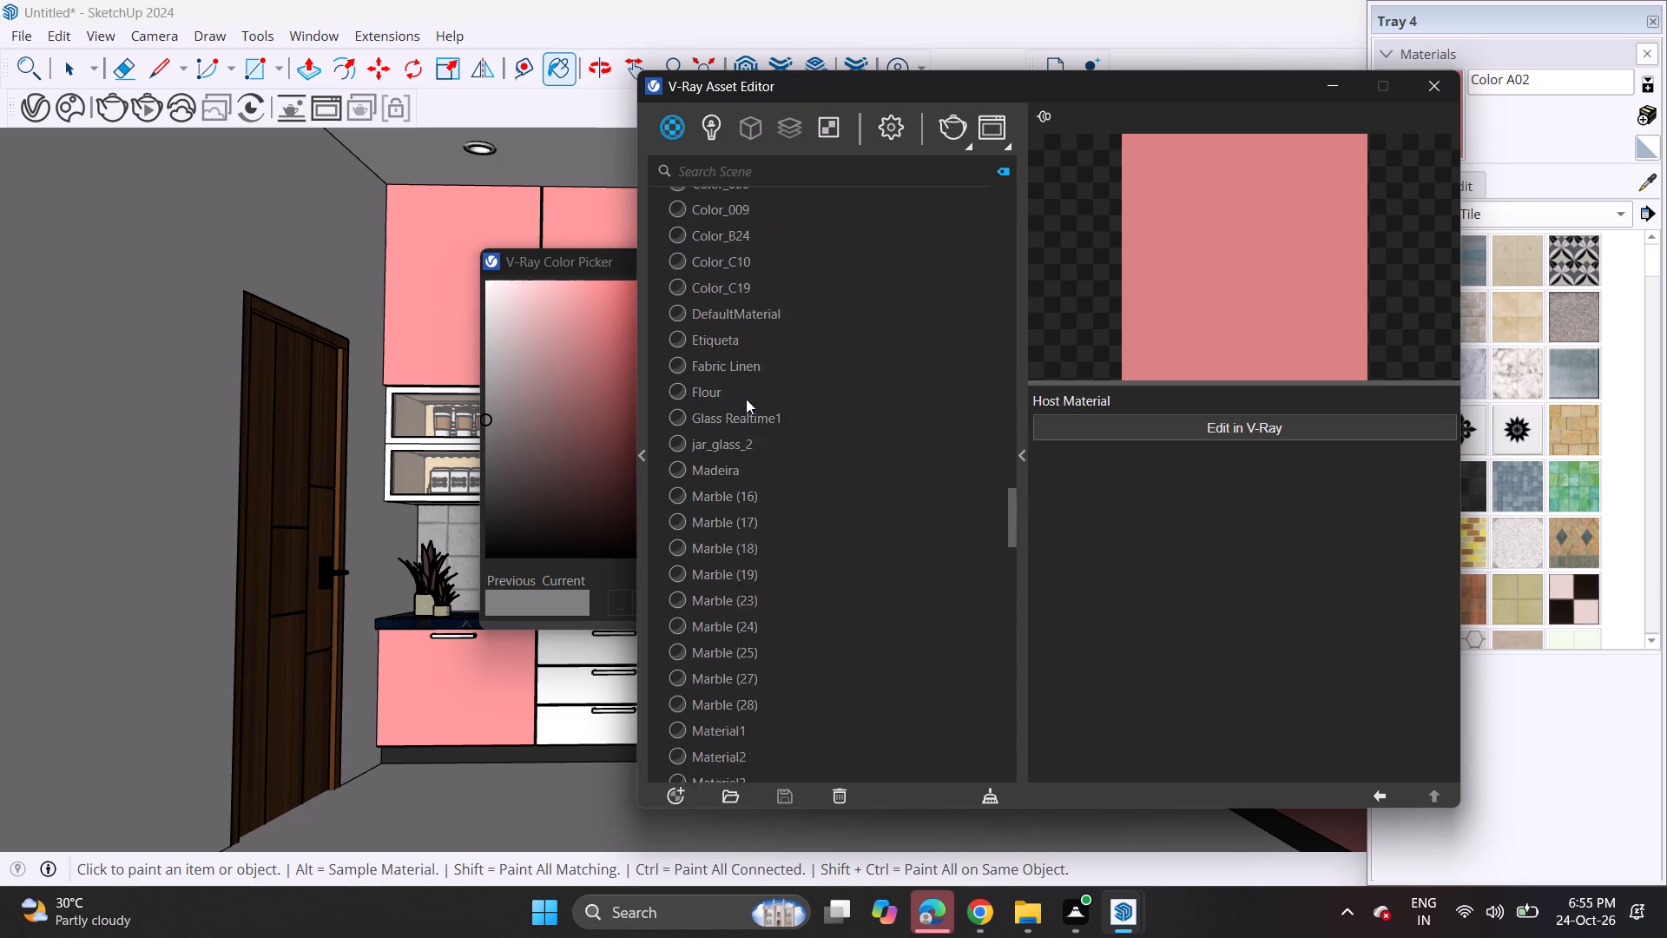
scroll(746, 400, "down", 3)
scroll(746, 400, "up", 3)
scroll(746, 400, "down", 8)
scroll(746, 400, "down", 13)
scroll(746, 400, "up", 1)
scroll(746, 400, "down", 6)
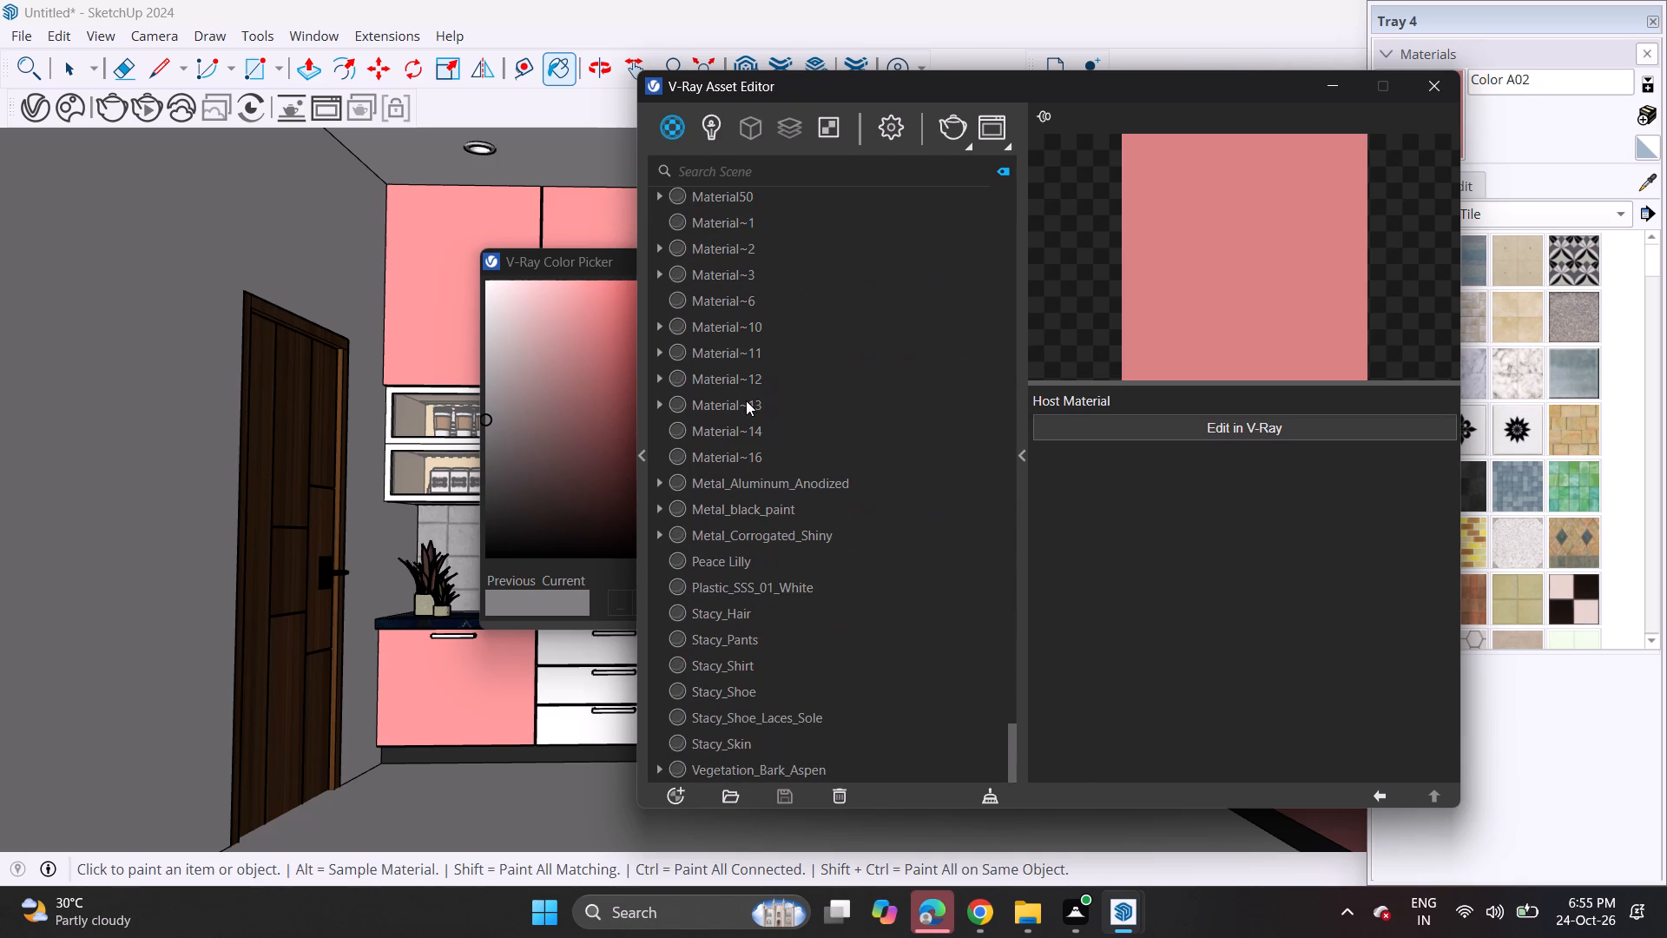
scroll(746, 400, "down", 5)
scroll(746, 400, "up", 1)
scroll(746, 400, "down", 4)
scroll(748, 472, "up", 20)
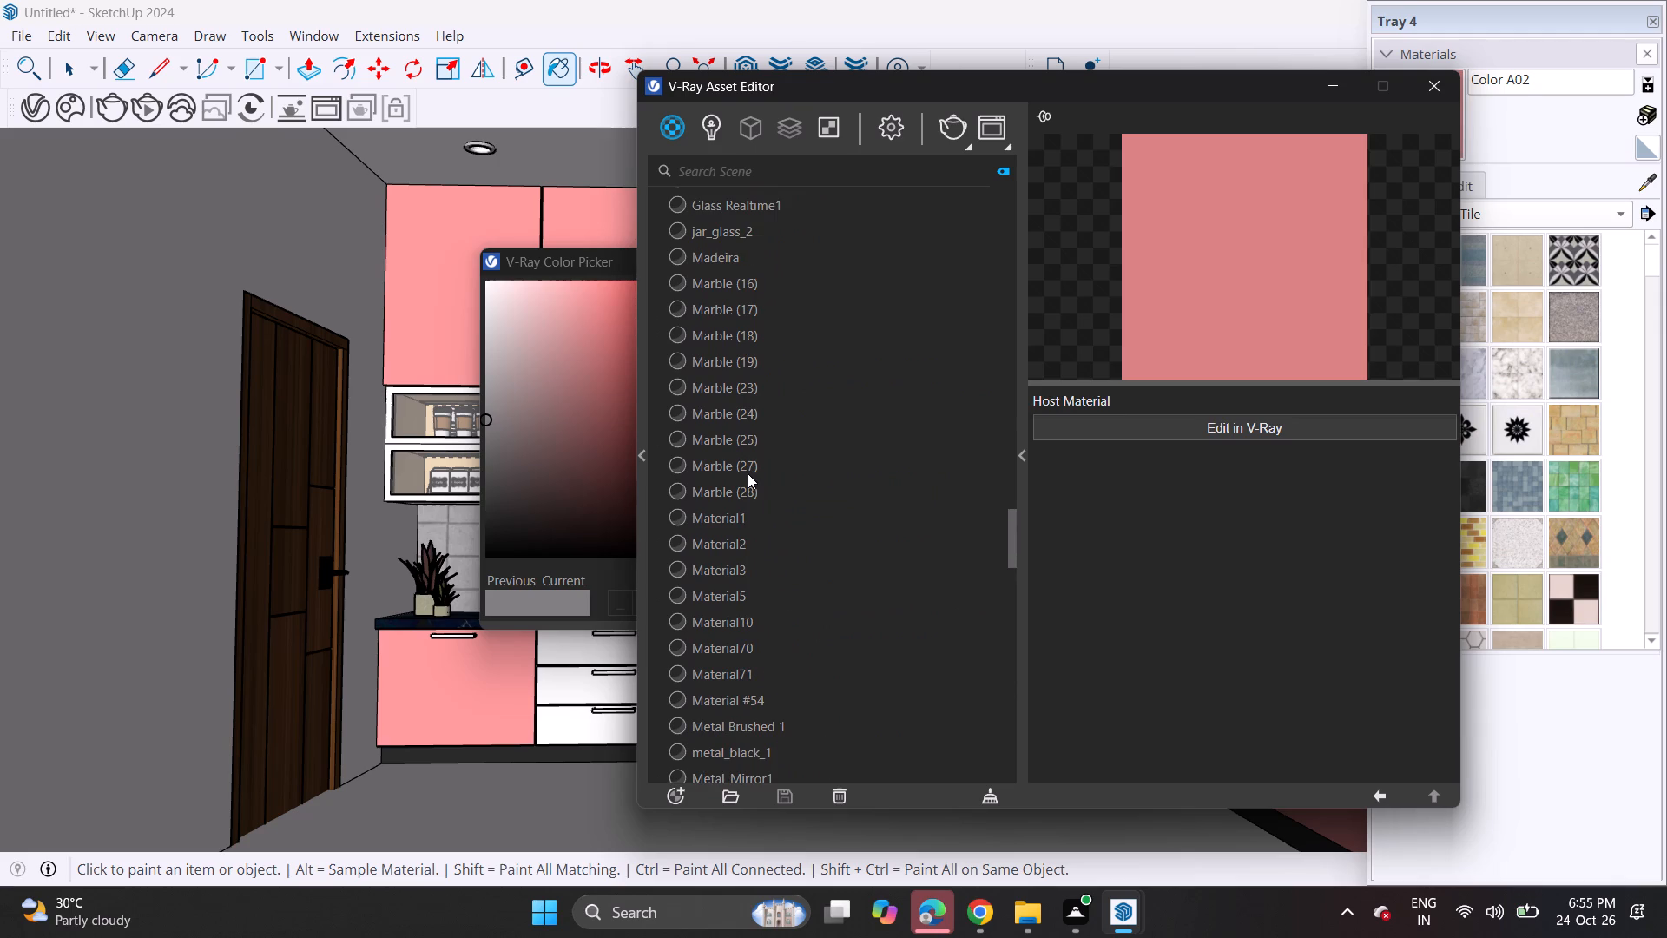
Create a second Generic V-Ray material and set its diffuse colour to salmon pink, R 0.874, G 0.522, B 0.522.
left_click(668, 798)
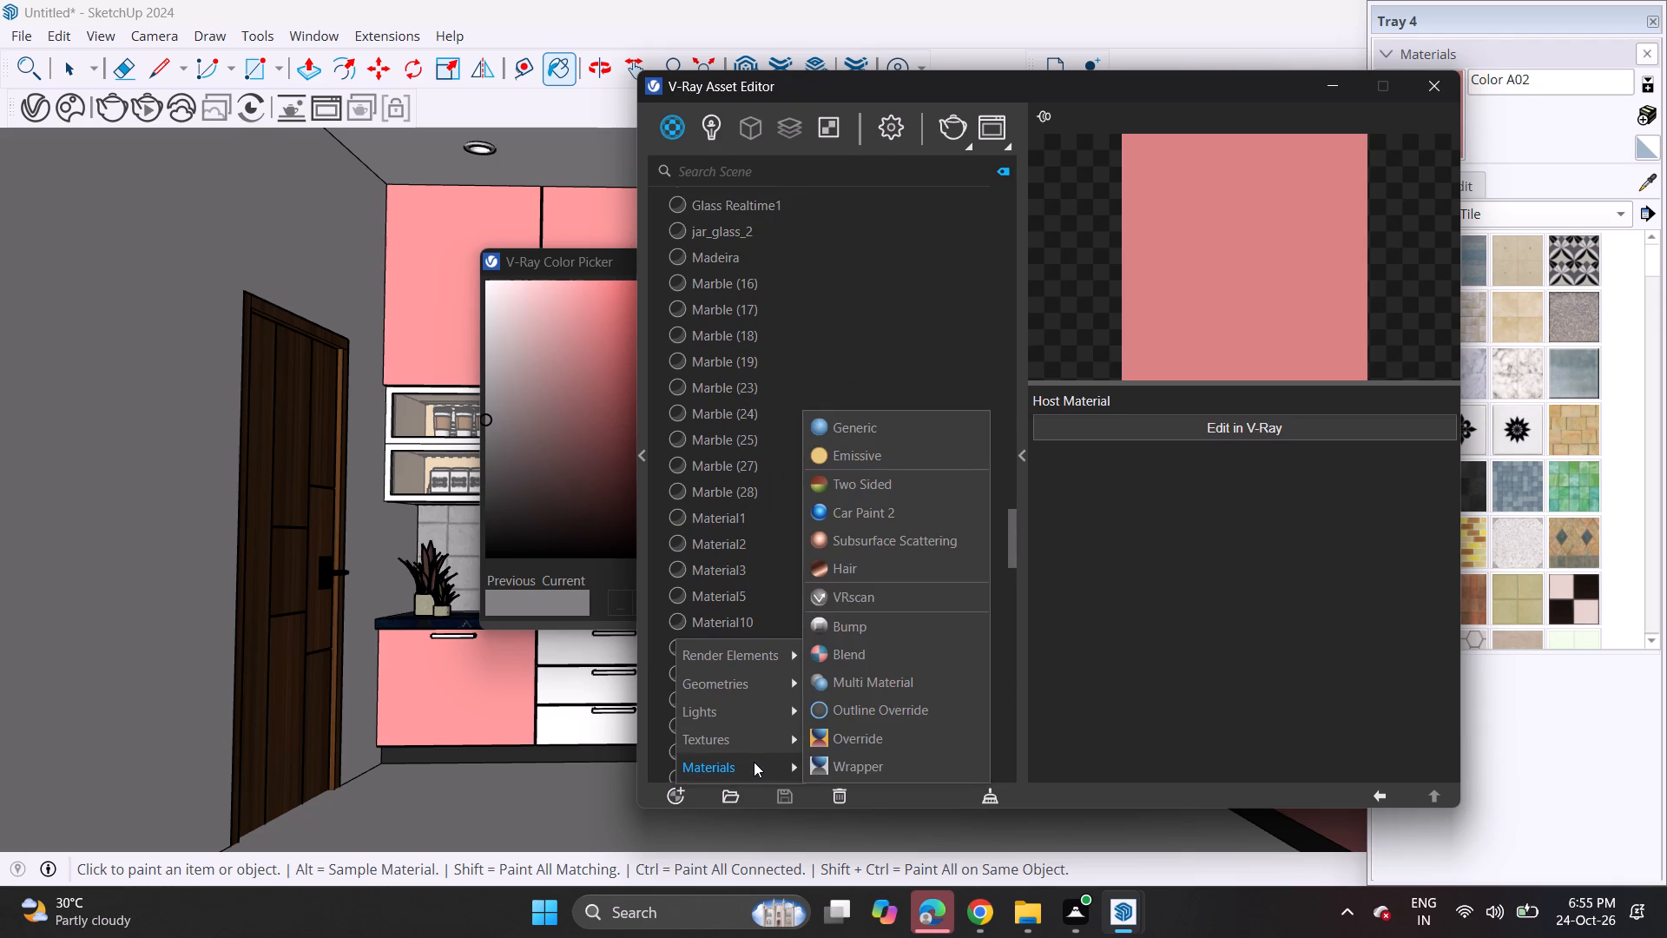
left_click(902, 437)
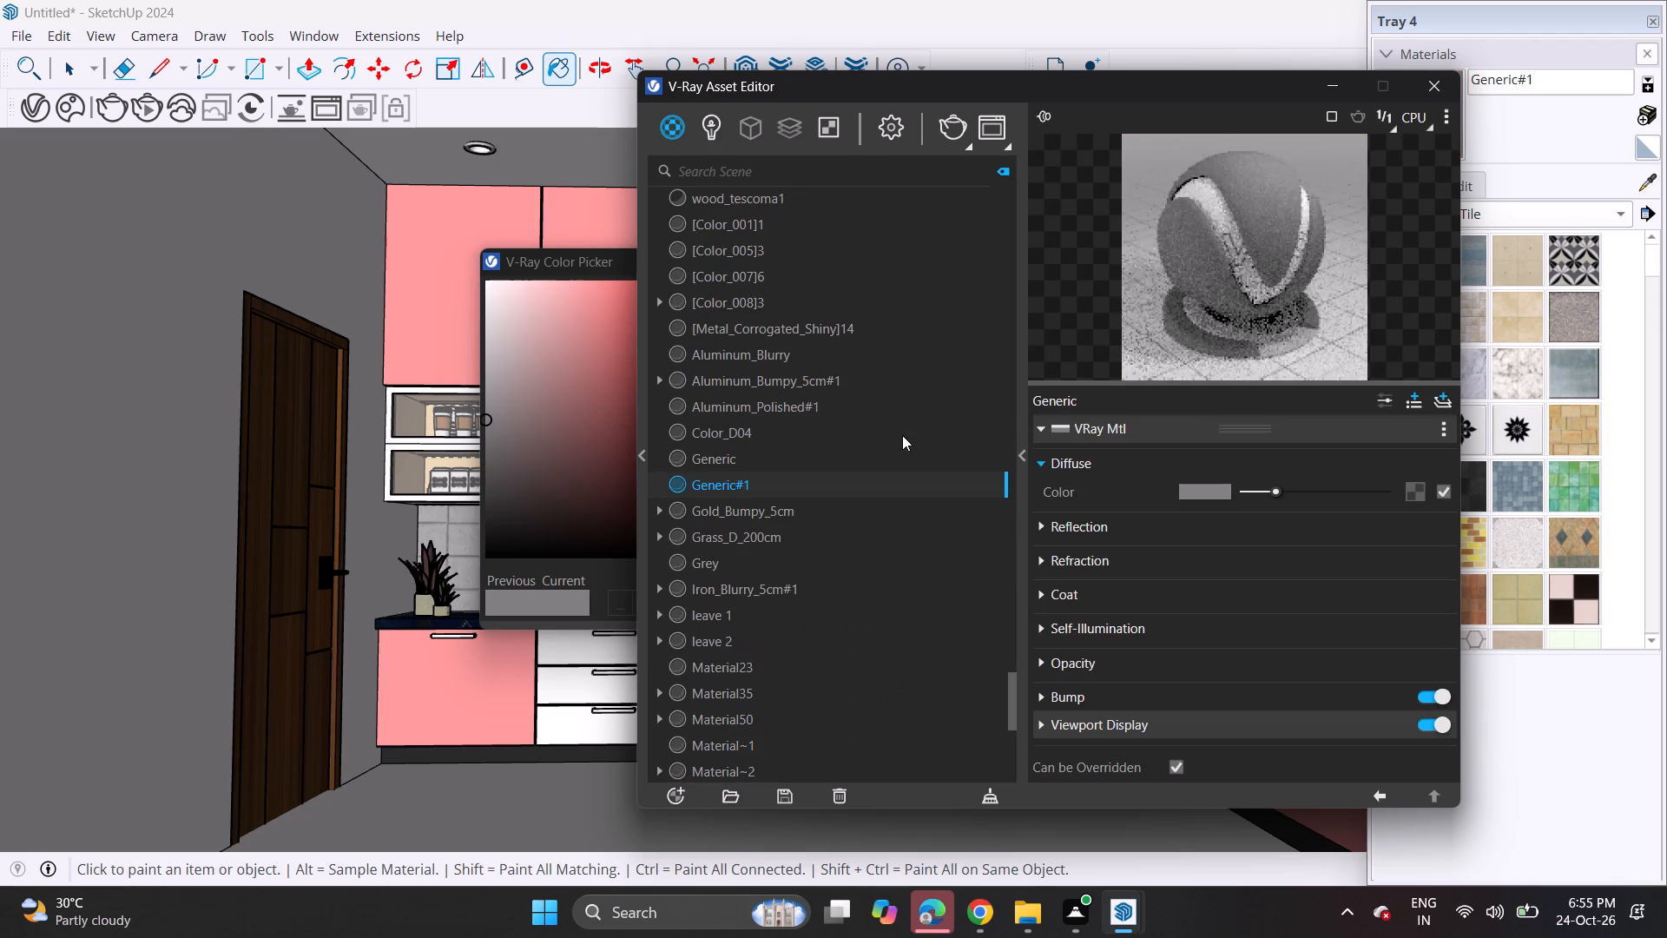
left_click(1215, 493)
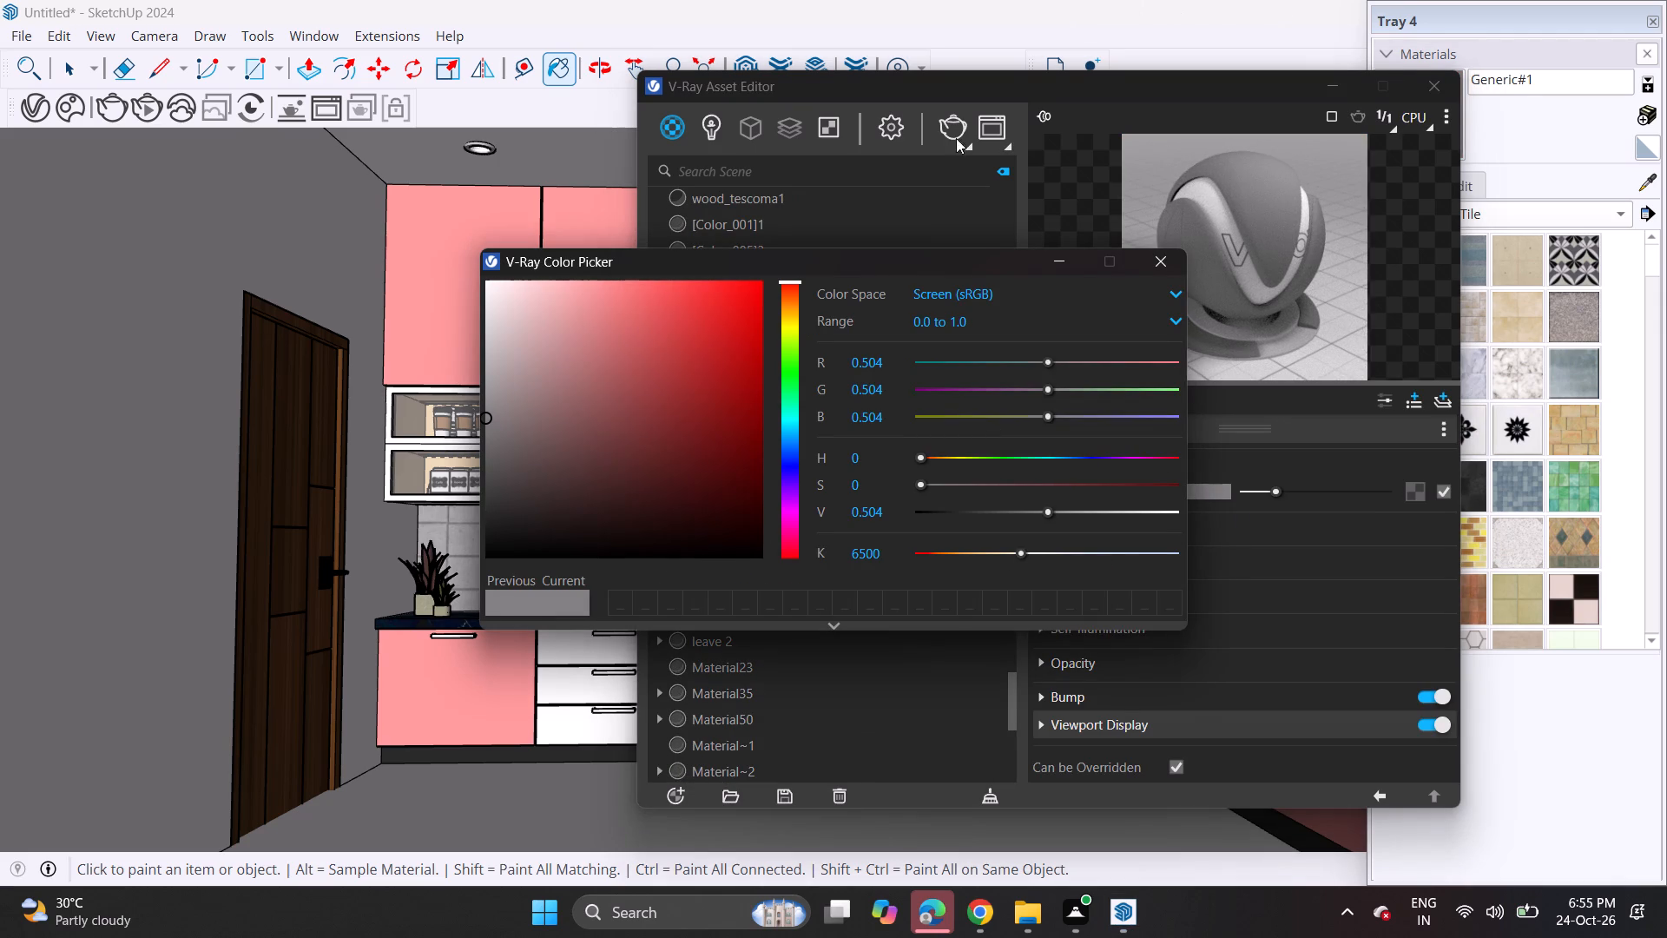
left_click(630, 334)
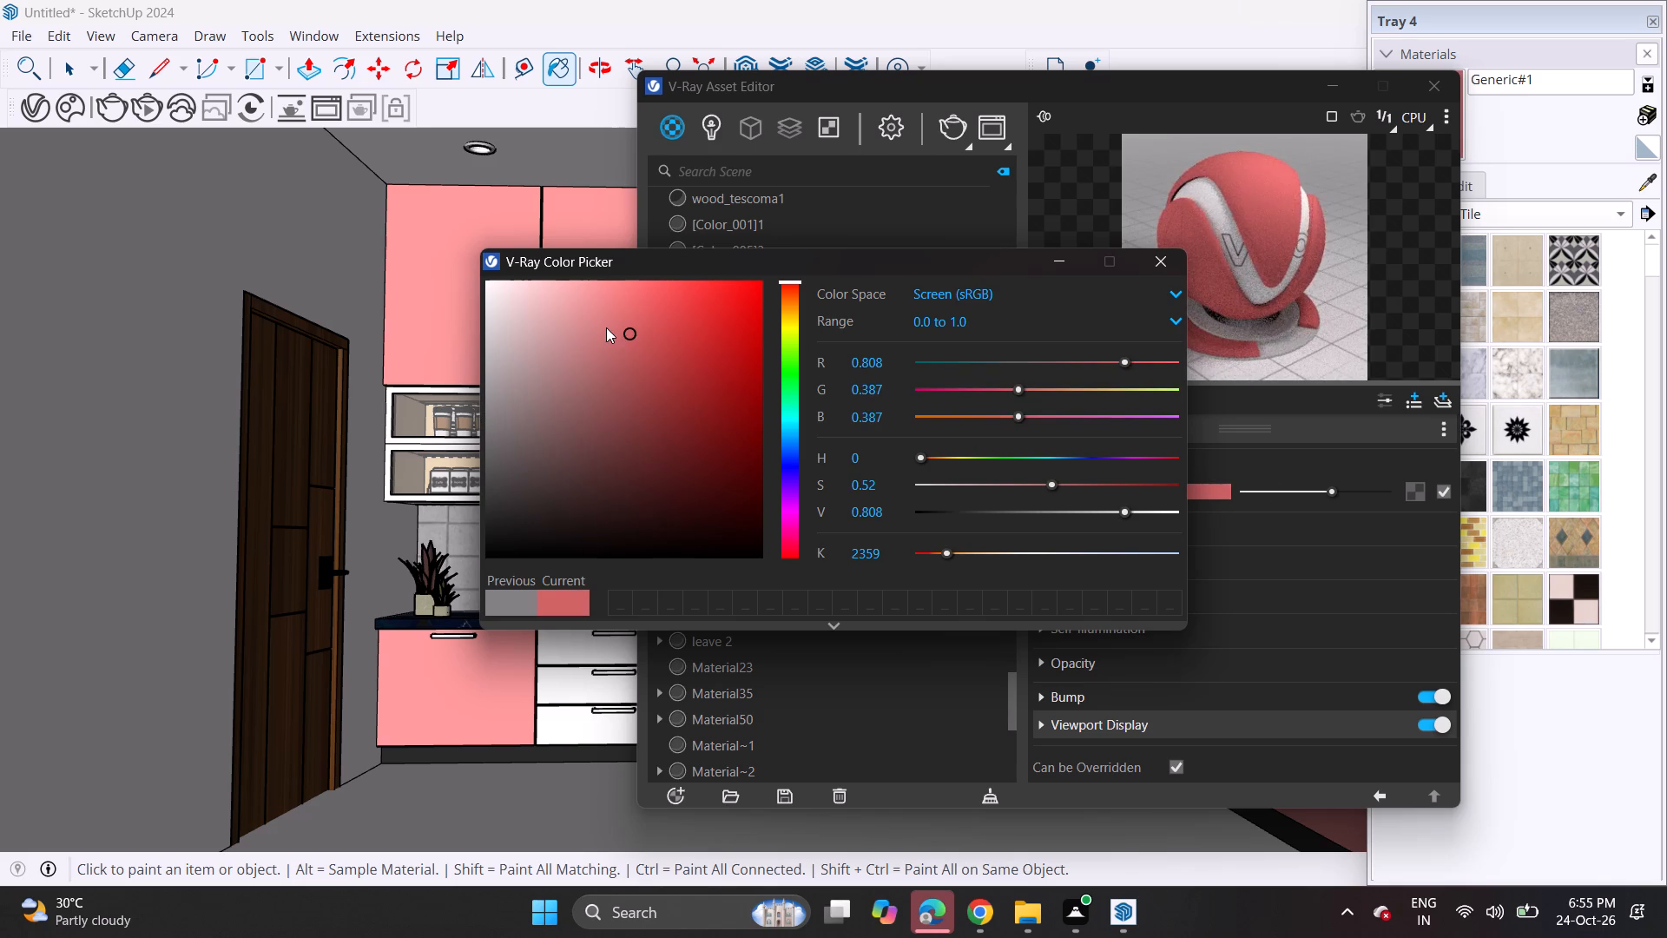
left_click(604, 327)
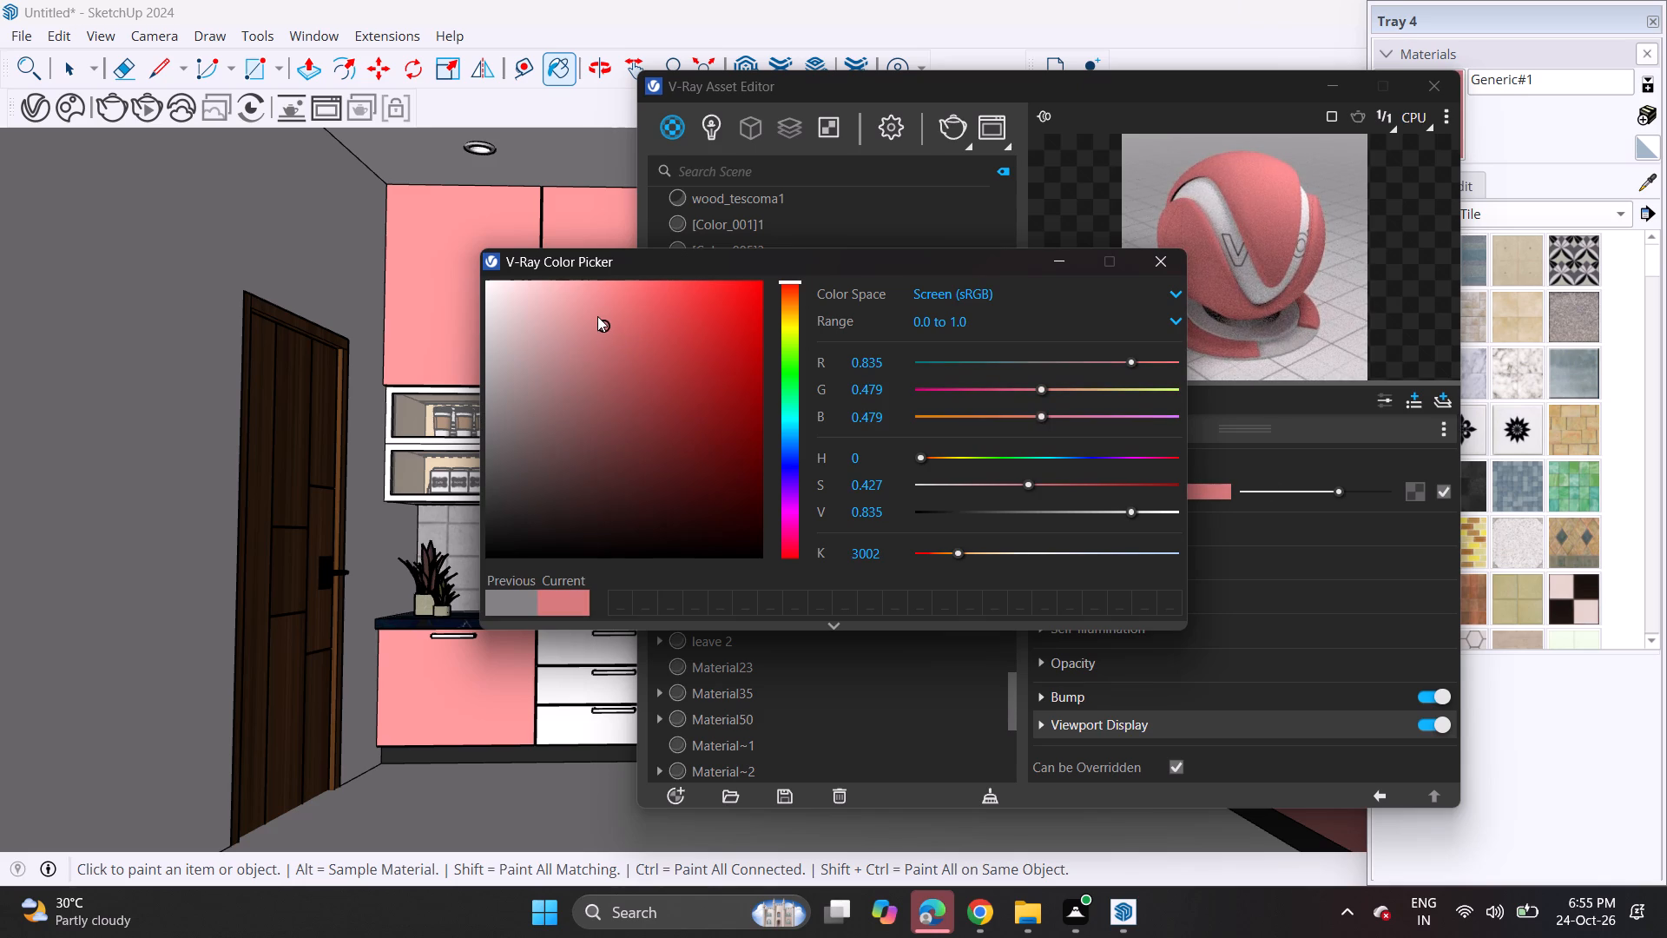
left_click(597, 316)
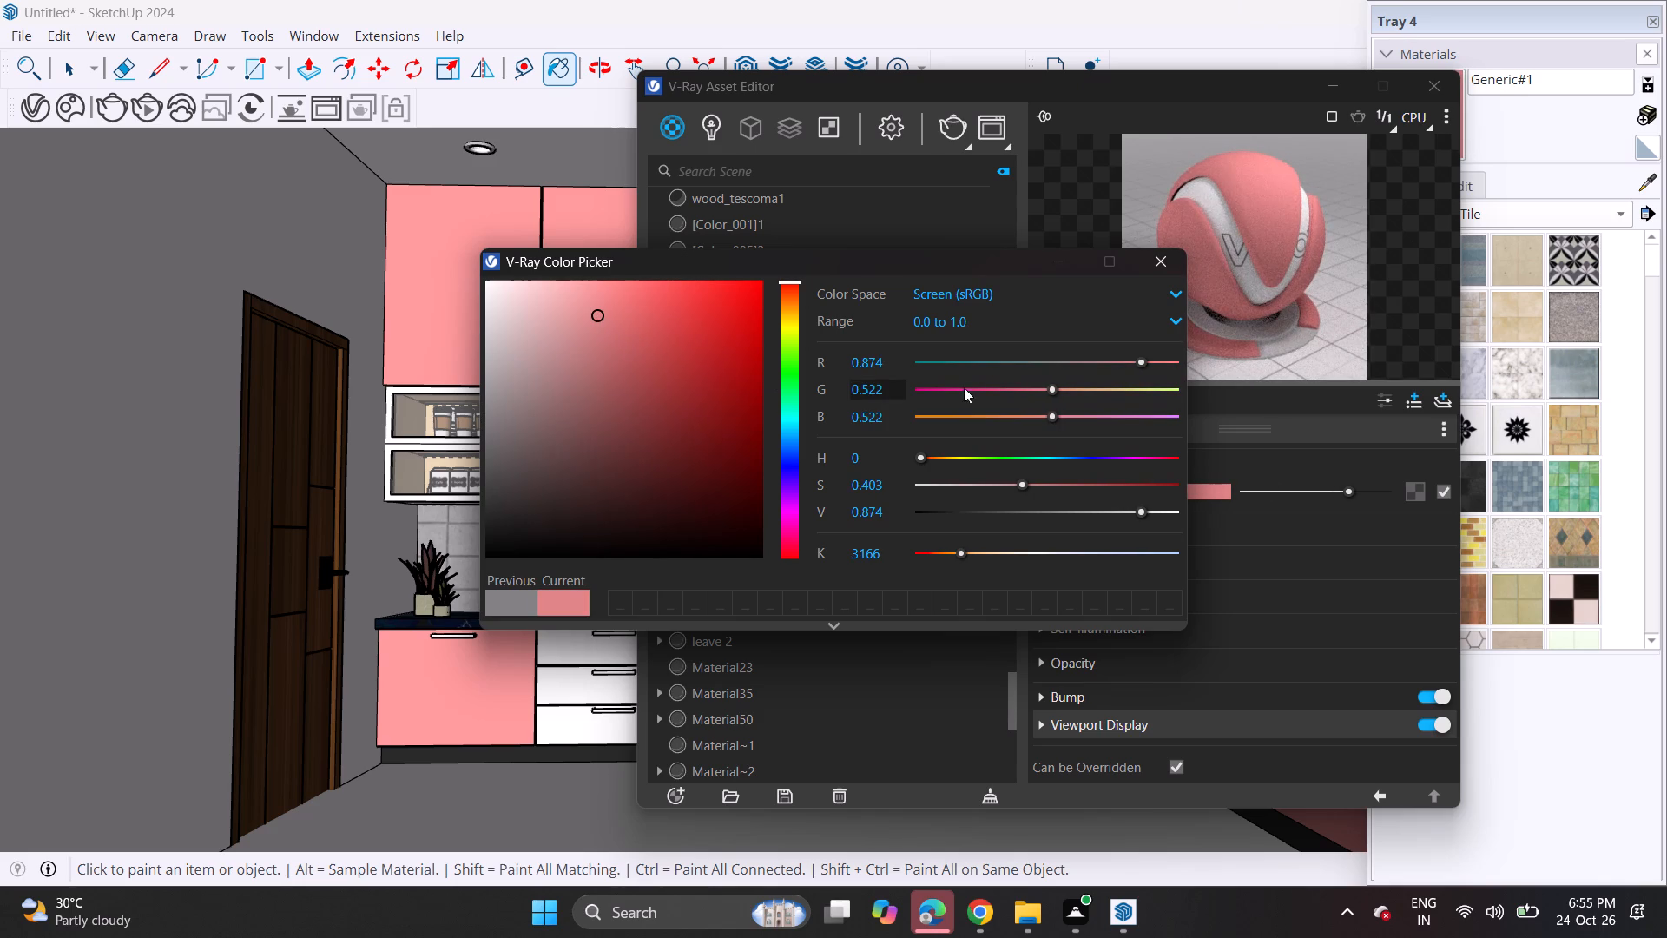
left_click(1150, 260)
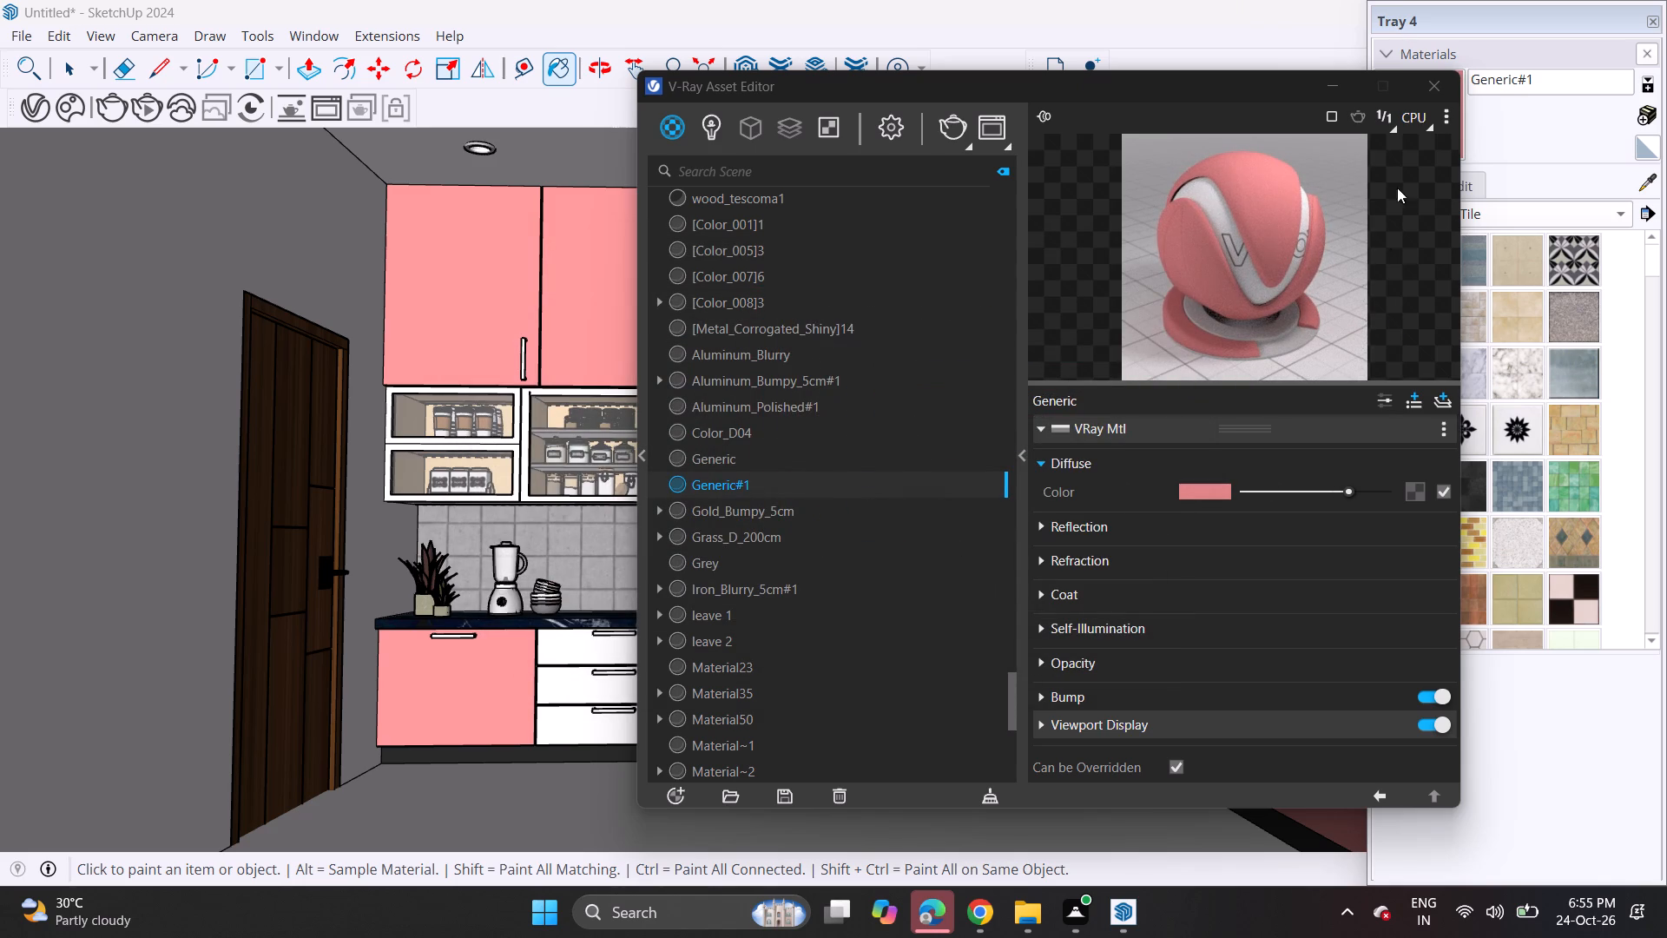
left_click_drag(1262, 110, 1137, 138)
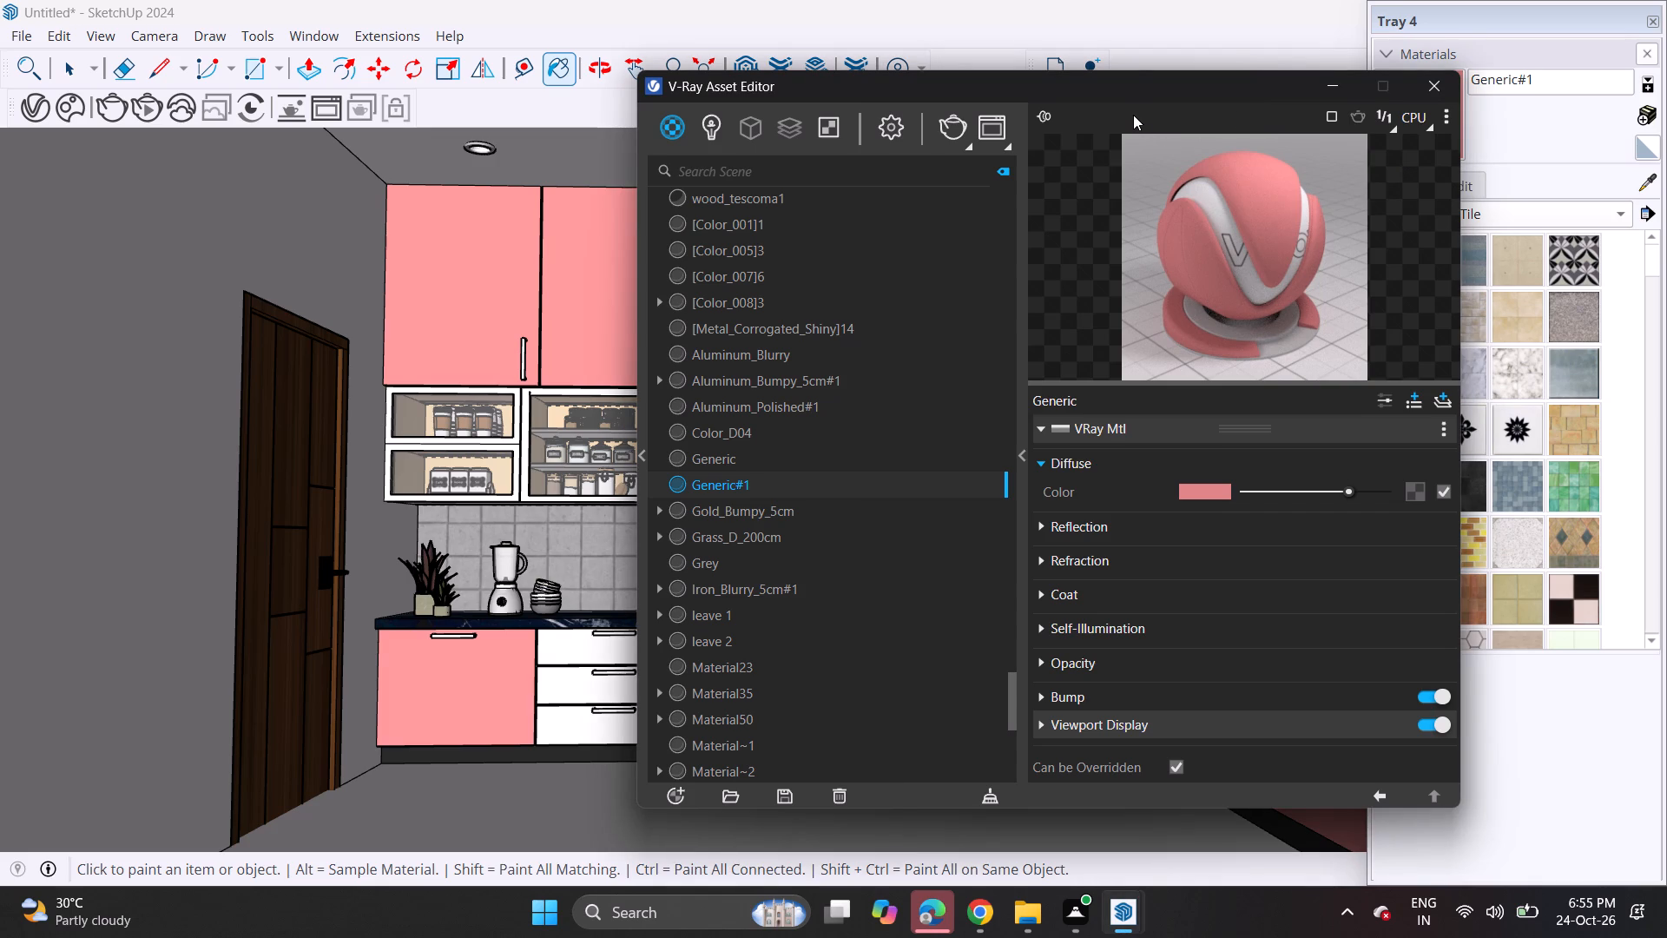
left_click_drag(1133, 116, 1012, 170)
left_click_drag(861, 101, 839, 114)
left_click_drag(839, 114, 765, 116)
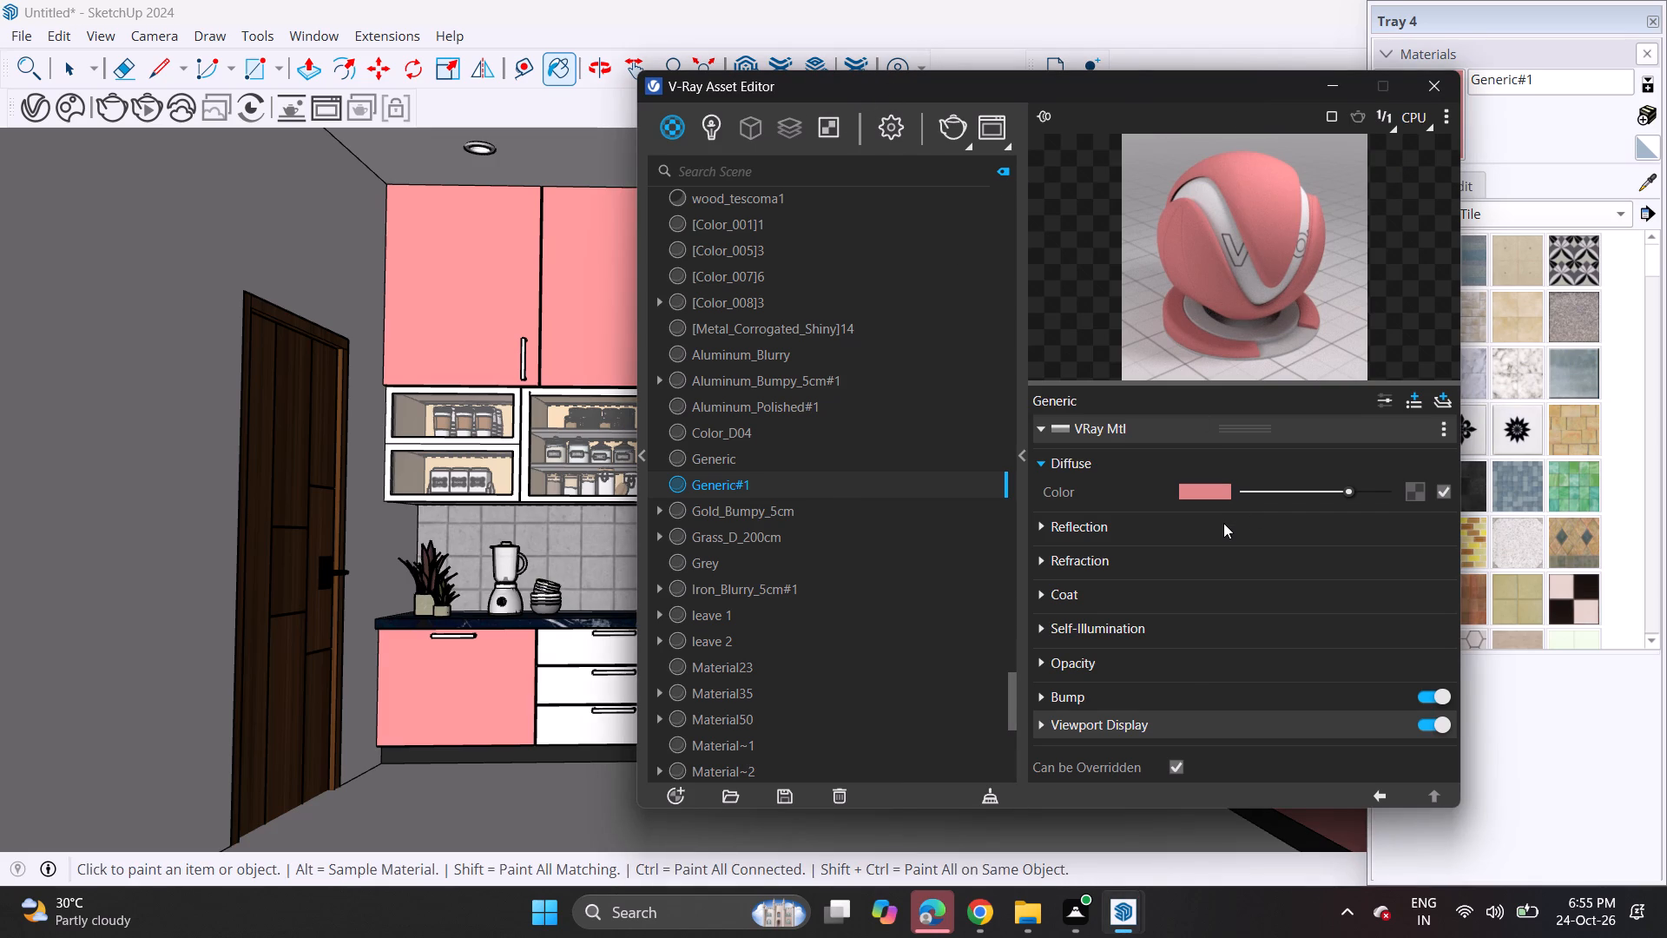
Add reflection to Generic#1 by raising its reflection colour to light grey.
left_click(1223, 523)
left_click(1275, 555)
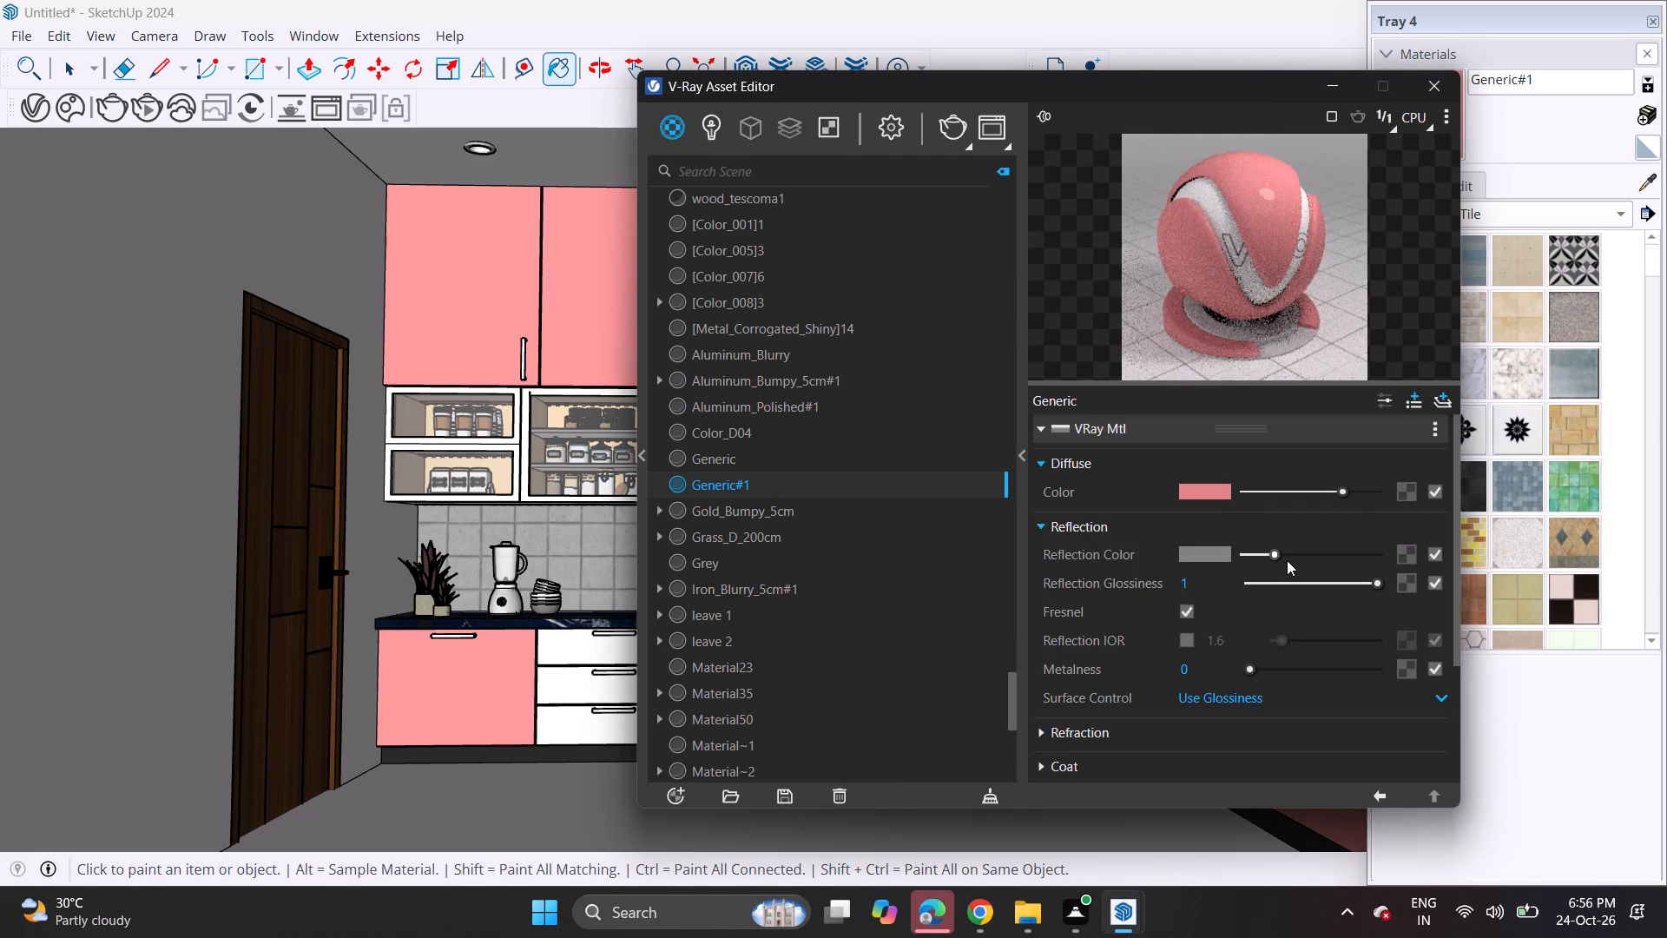
left_click(1287, 560)
left_click(1304, 561)
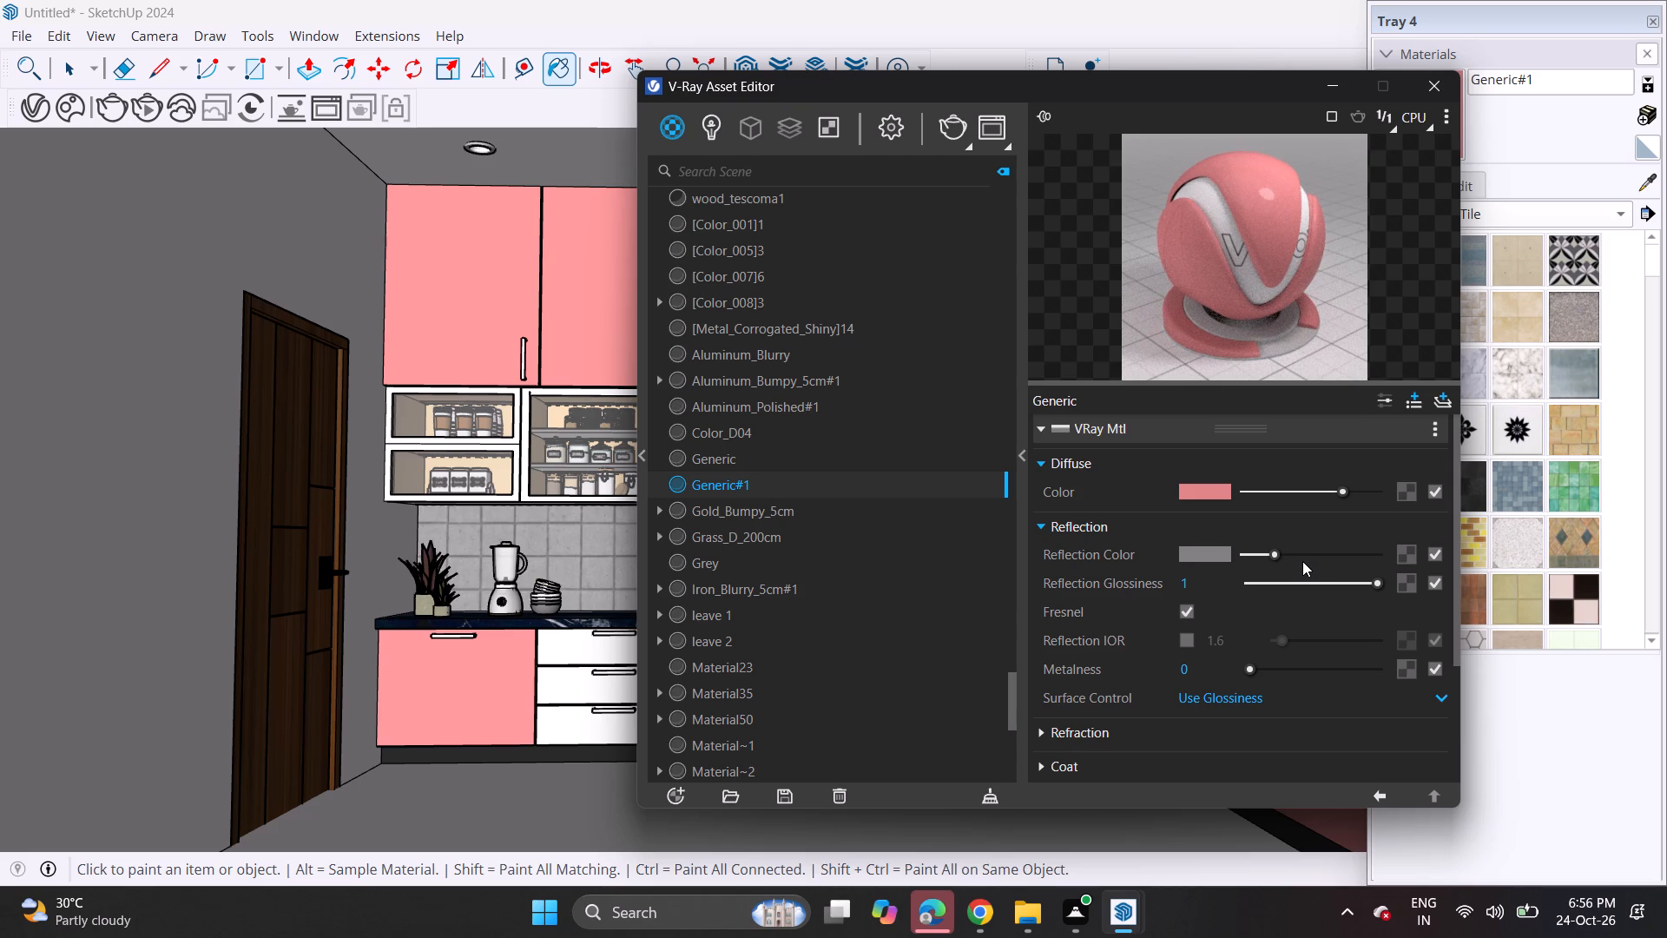
left_click(1307, 558)
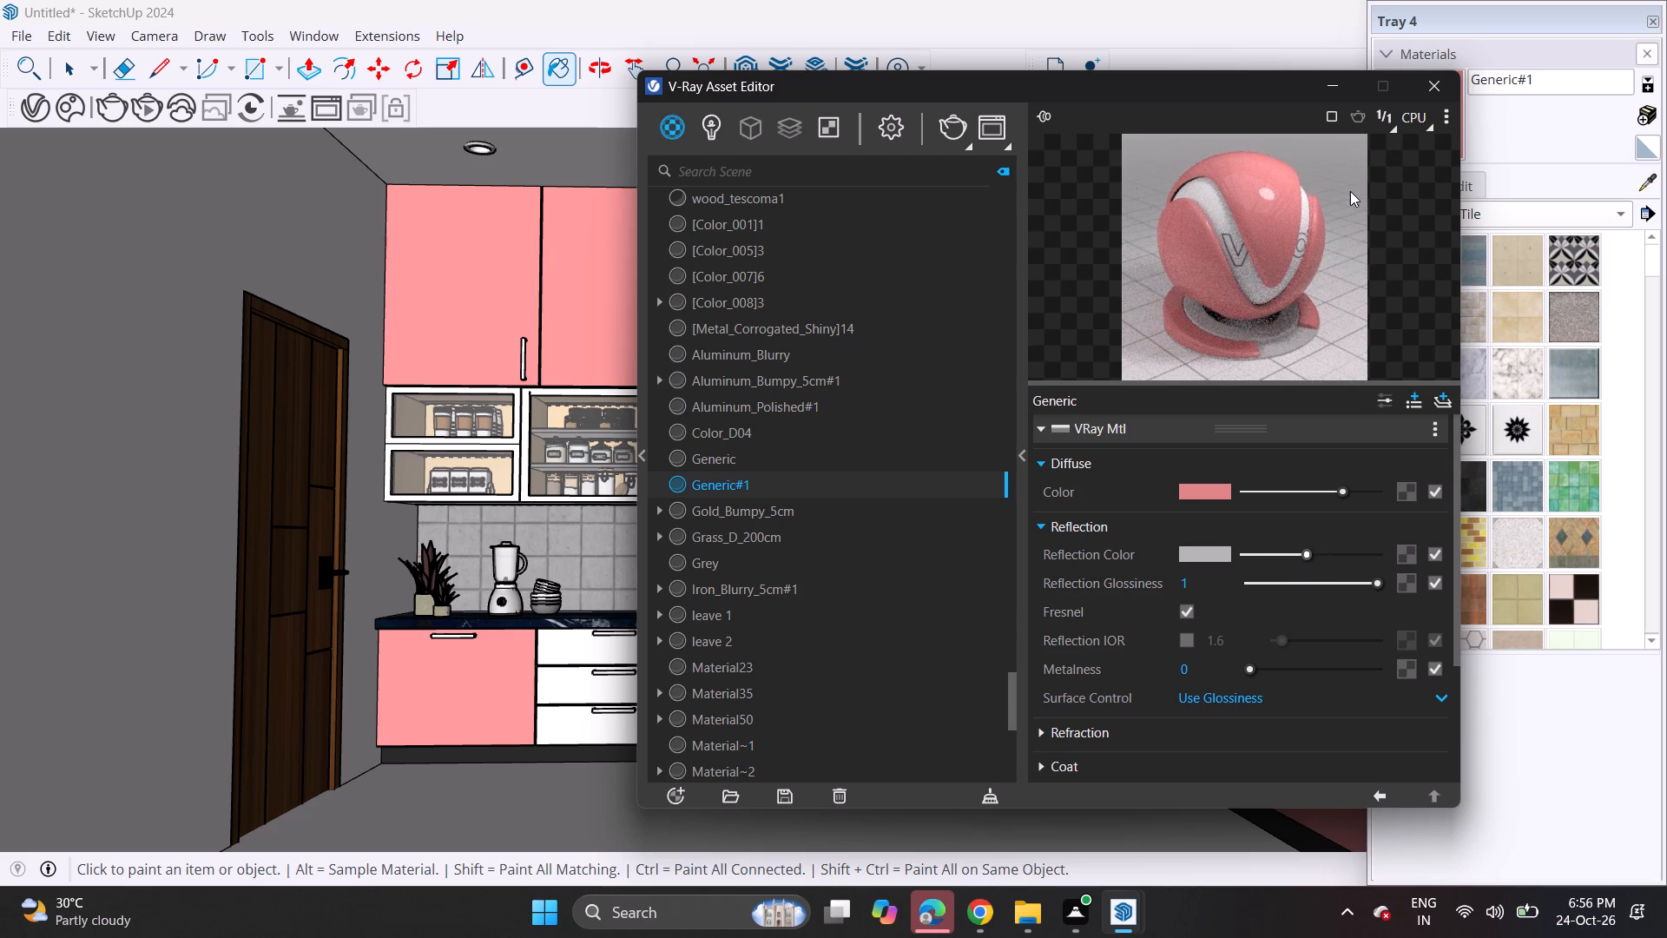
Try darker brightness levels for Generic#1's colour and set it to full brightness for a lighter salmon pink.
left_click_drag(1157, 92, 735, 109)
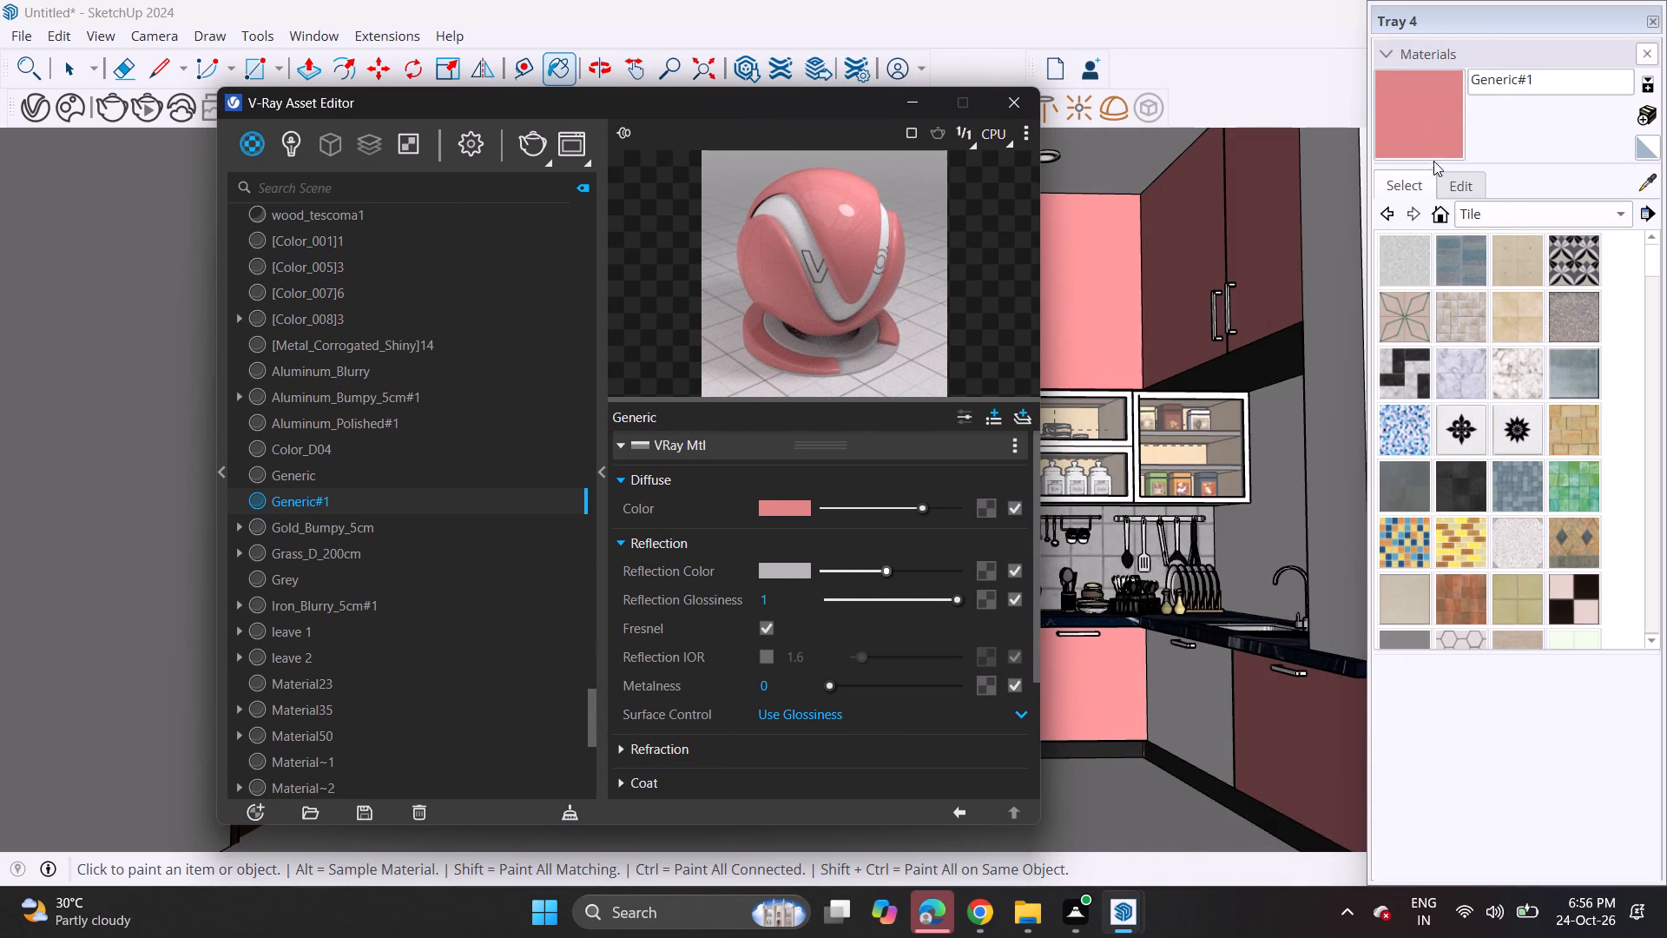
left_click(1439, 185)
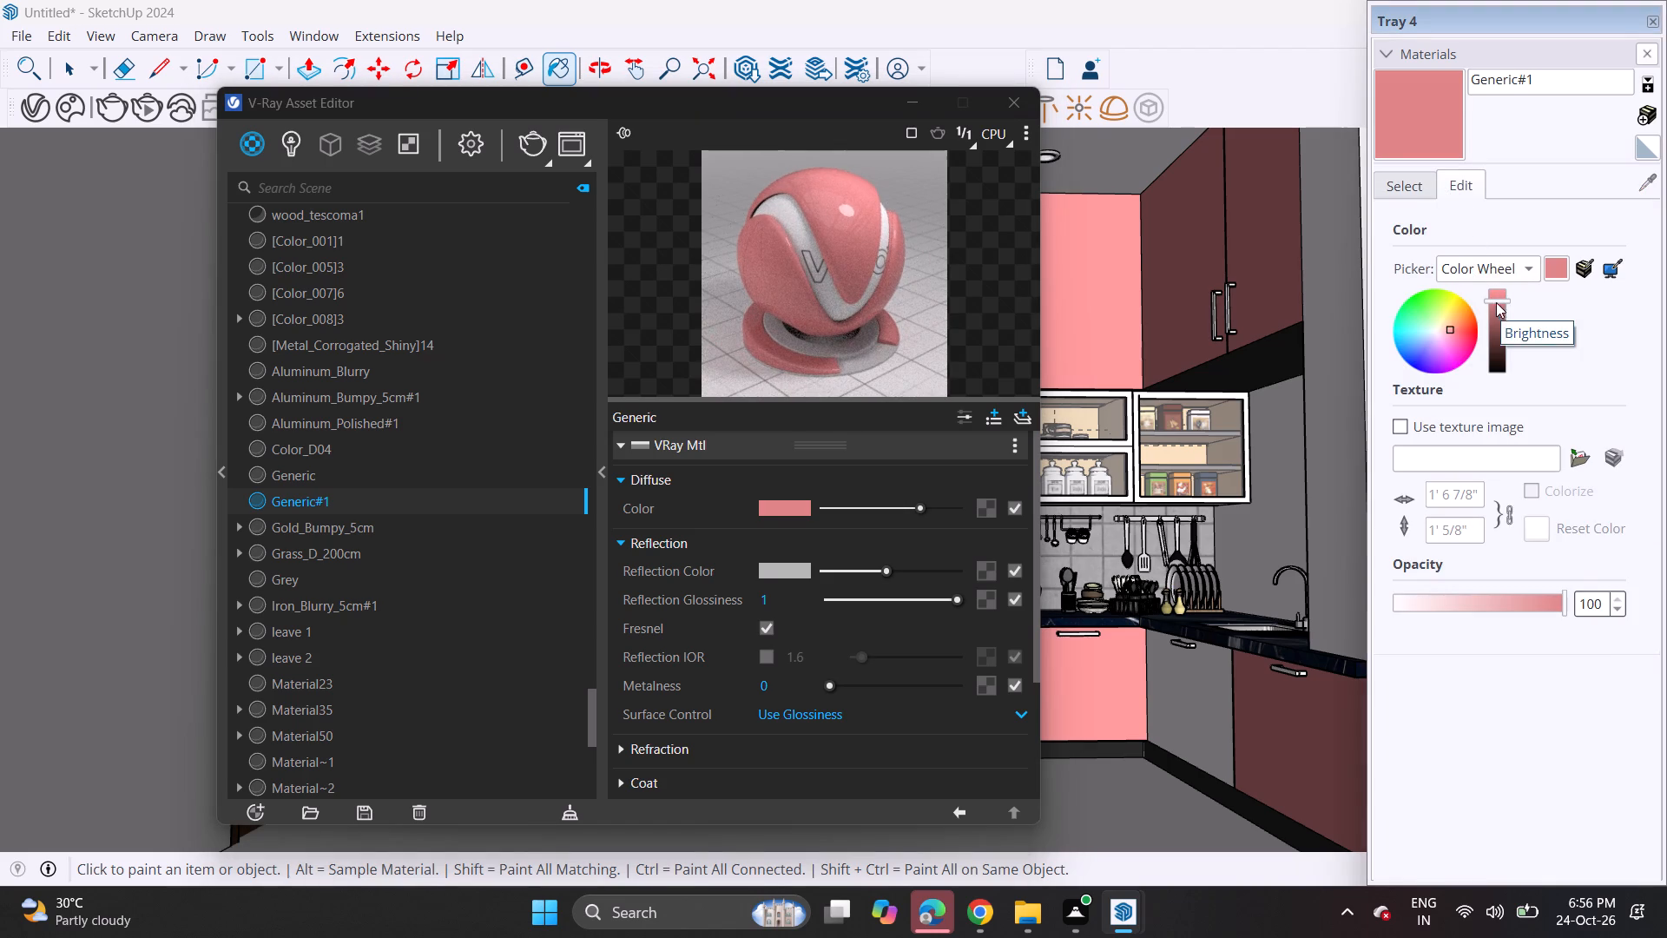
left_click(1492, 306)
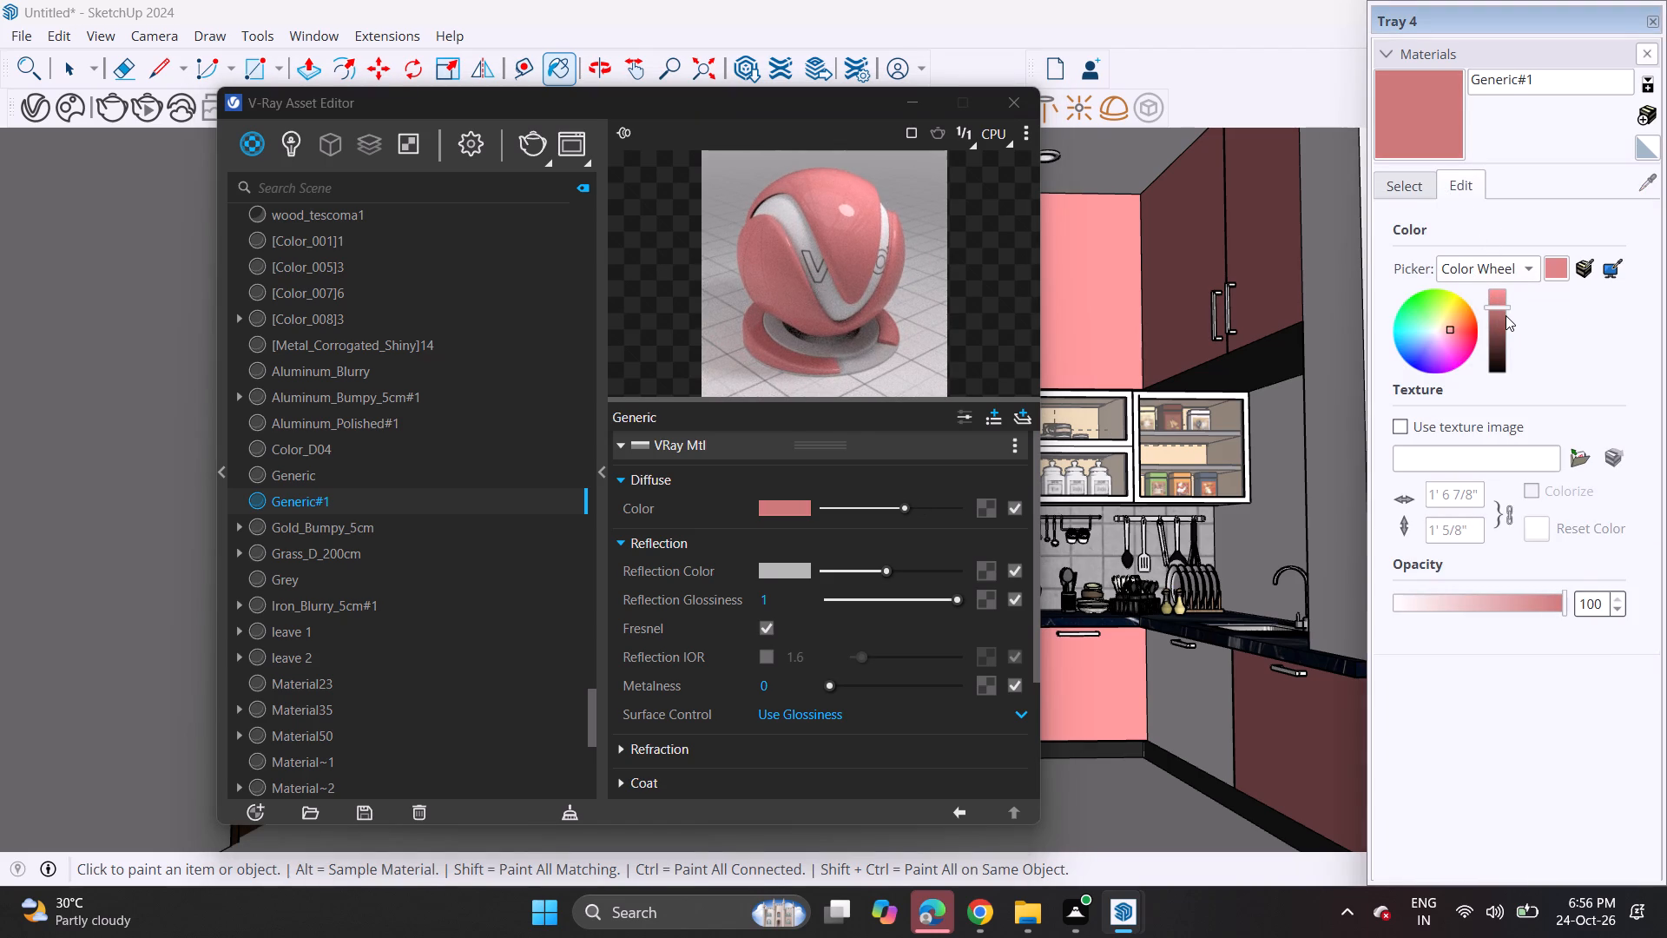
left_click(1504, 317)
left_click(1502, 300)
left_click(1502, 292)
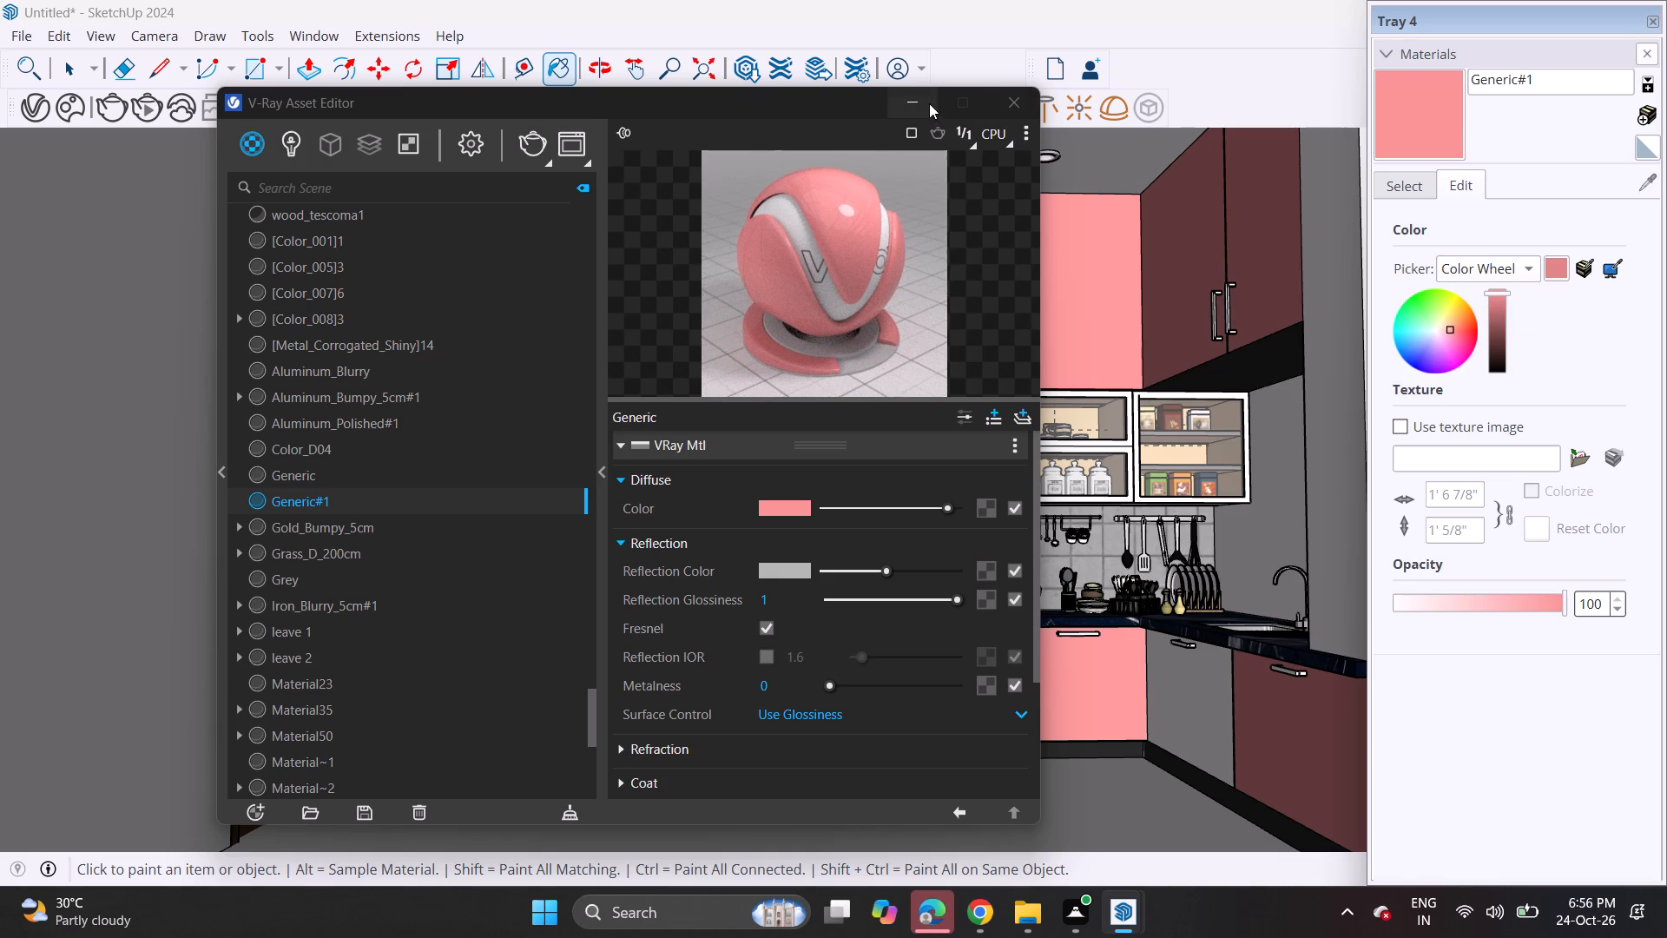
Paint the back-wall and side-wall upper cabinet doors and two pink base cabinet fronts beneath the sink-side counter with Generic#1.
left_click_drag(832, 102, 827, 497)
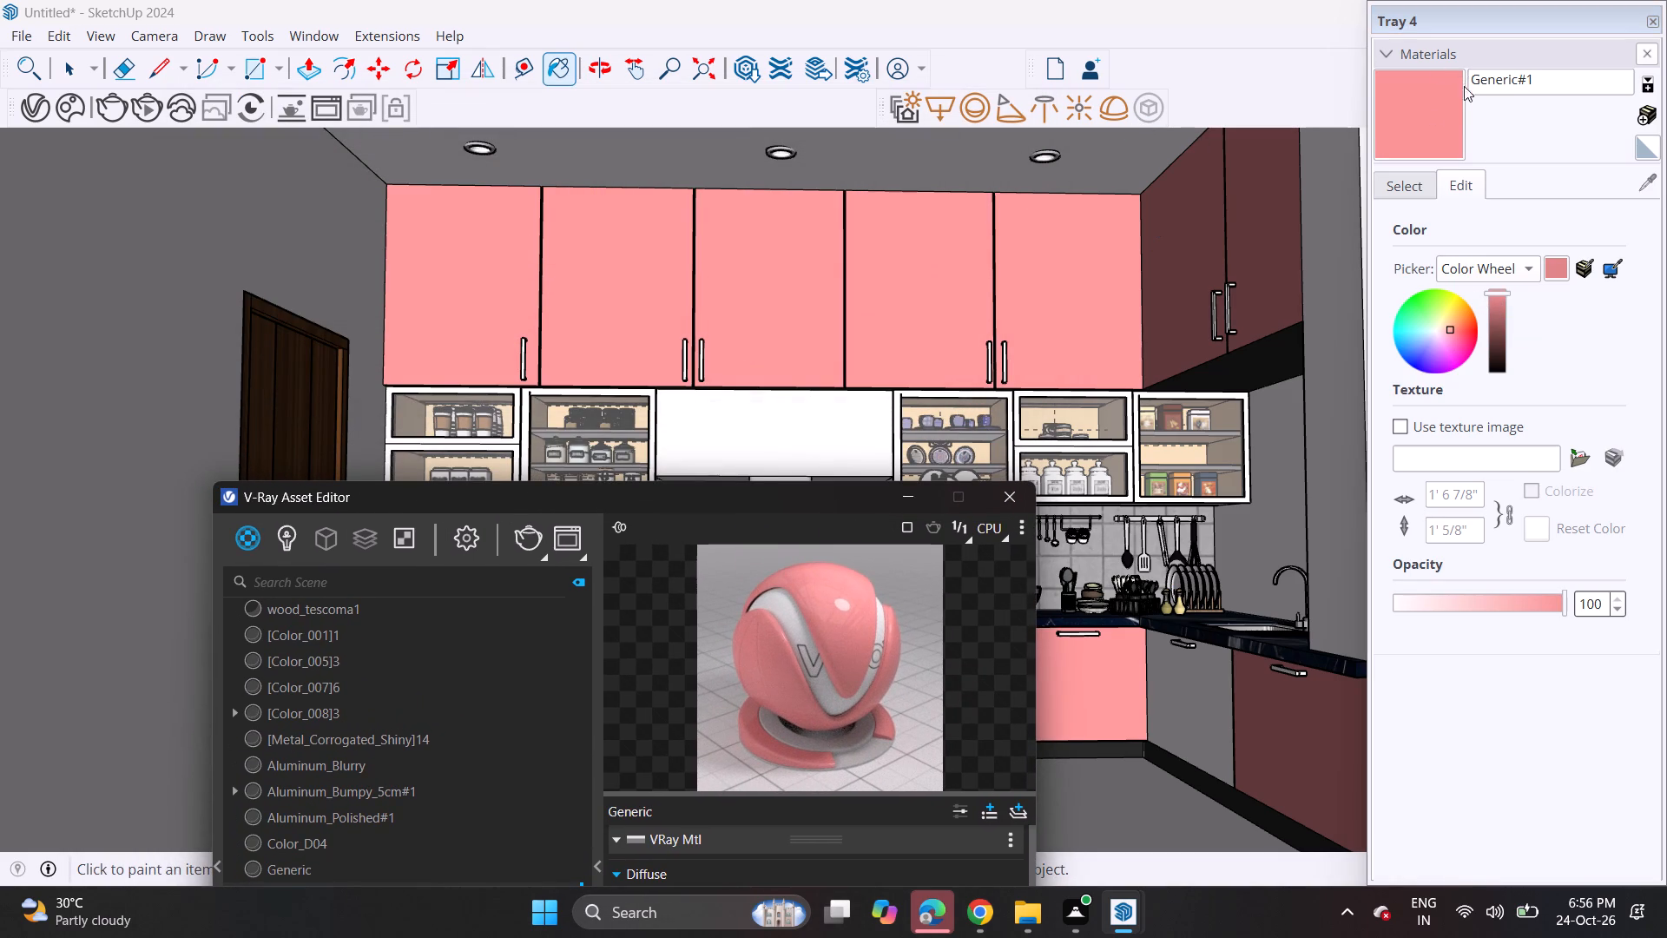
left_click(1421, 116)
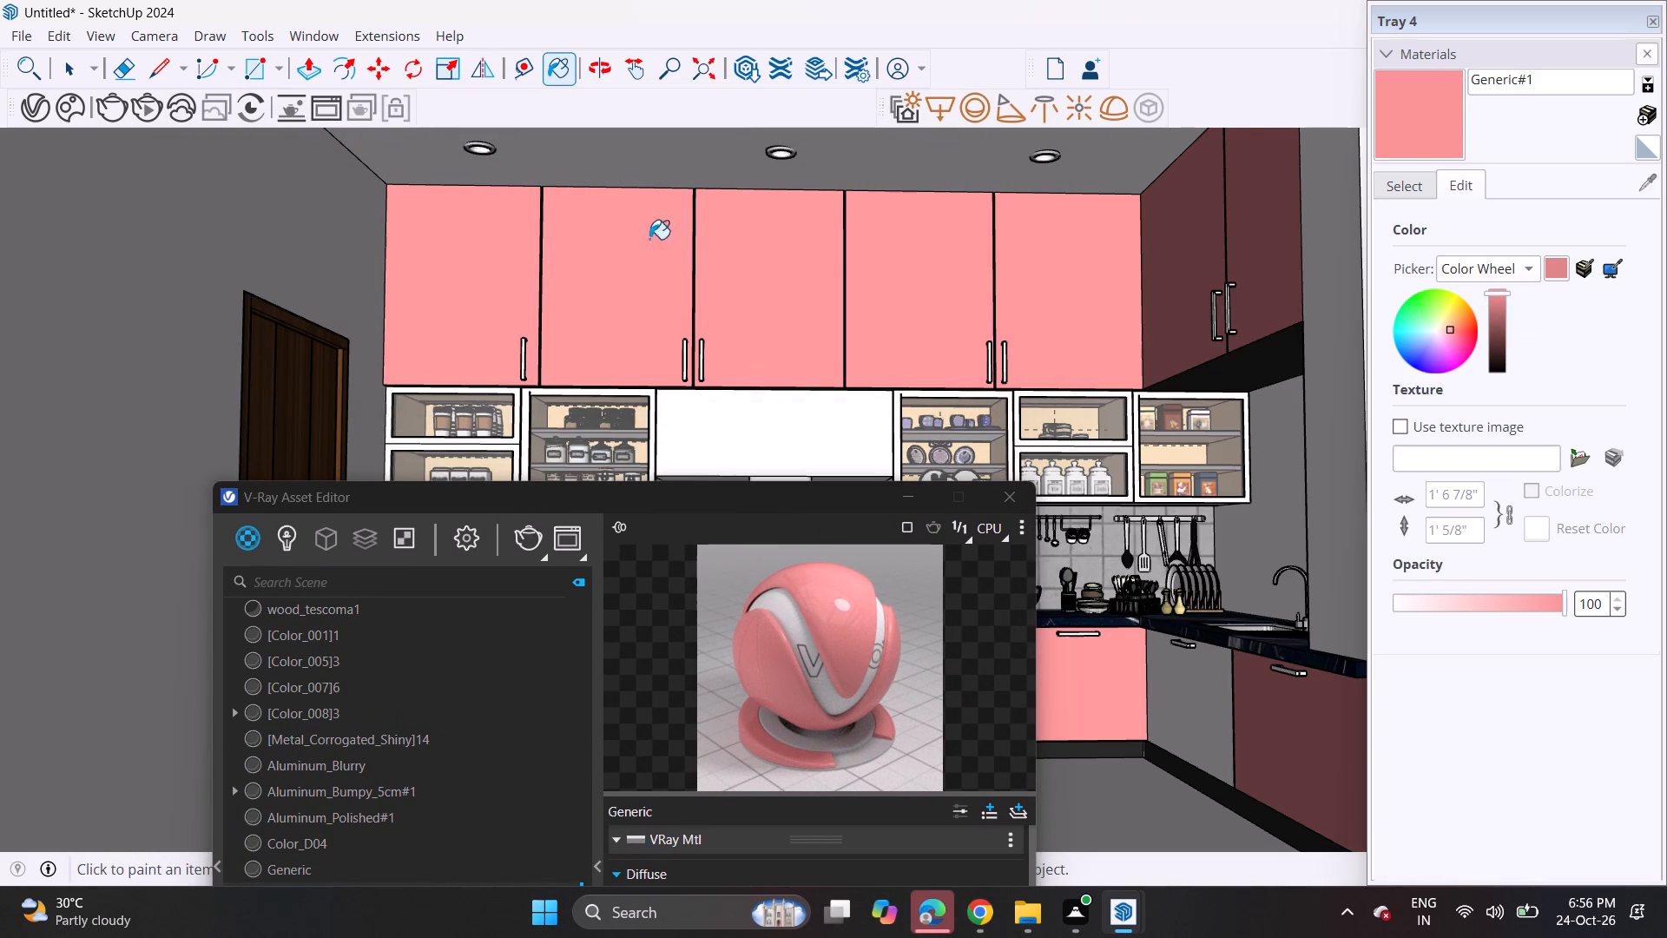
left_click(467, 263)
left_click(609, 263)
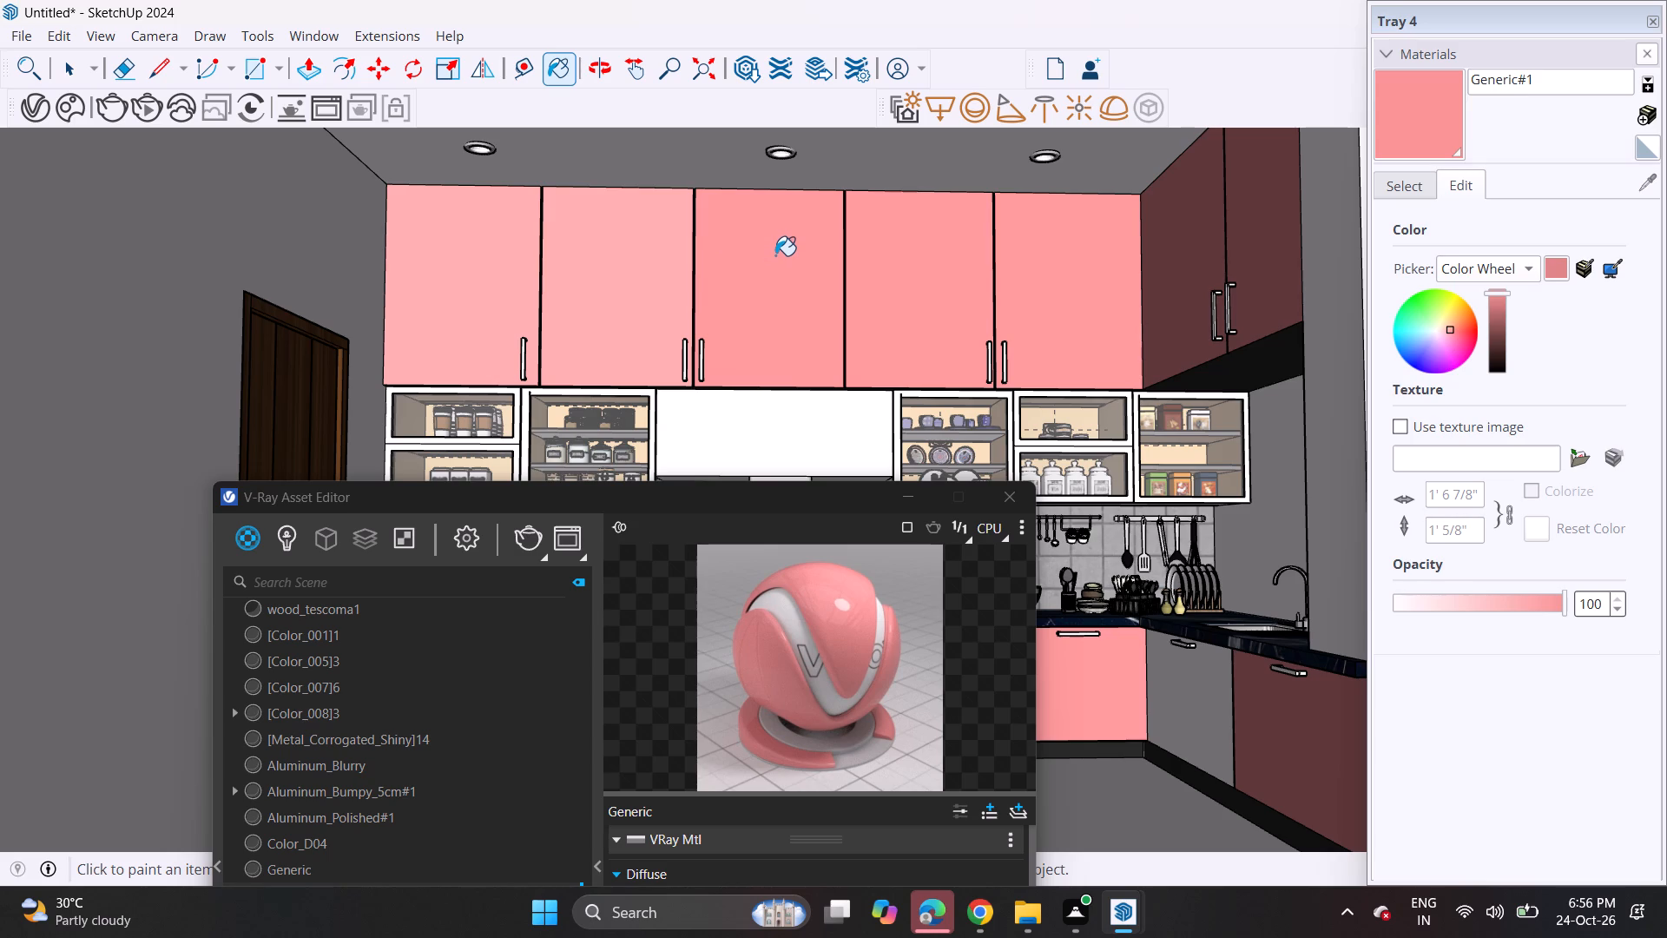
left_click(775, 260)
left_click(883, 269)
left_click(1046, 267)
left_click(1178, 262)
left_click(1238, 264)
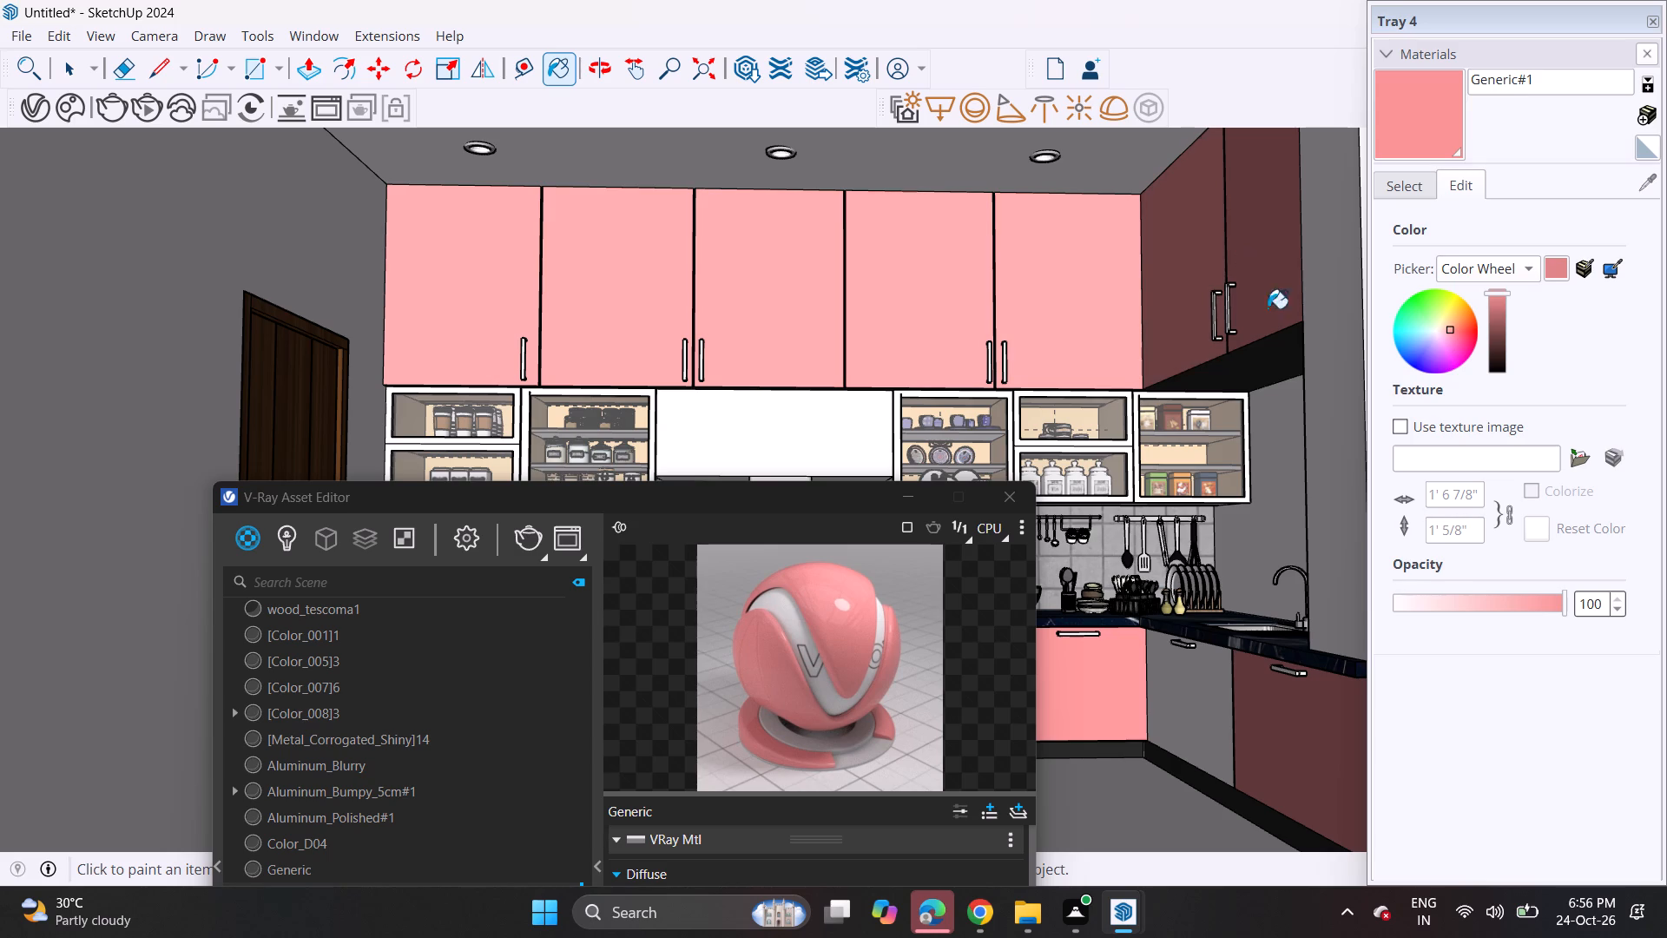
left_click(1247, 688)
left_click(1097, 669)
Paint two pink base cabinet fronts along the back wall, beside the drawer stacks, with Generic#1.
left_click_drag(709, 501, 1366, 136)
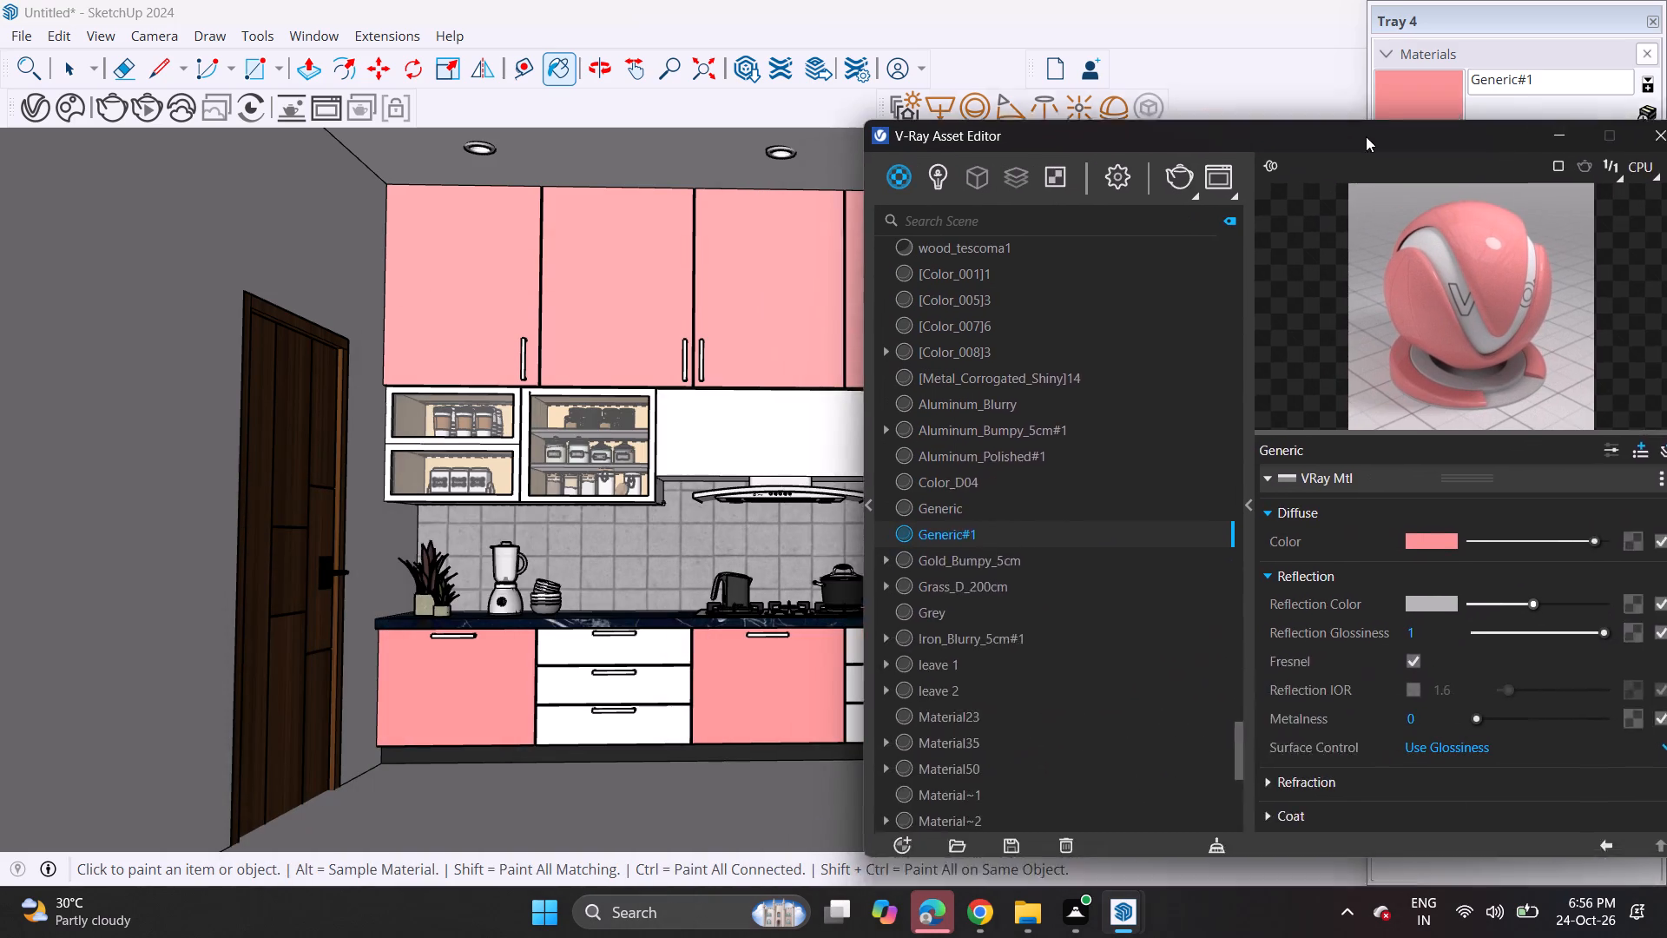
left_click_drag(1366, 136, 1460, 85)
left_click(777, 697)
left_click(470, 690)
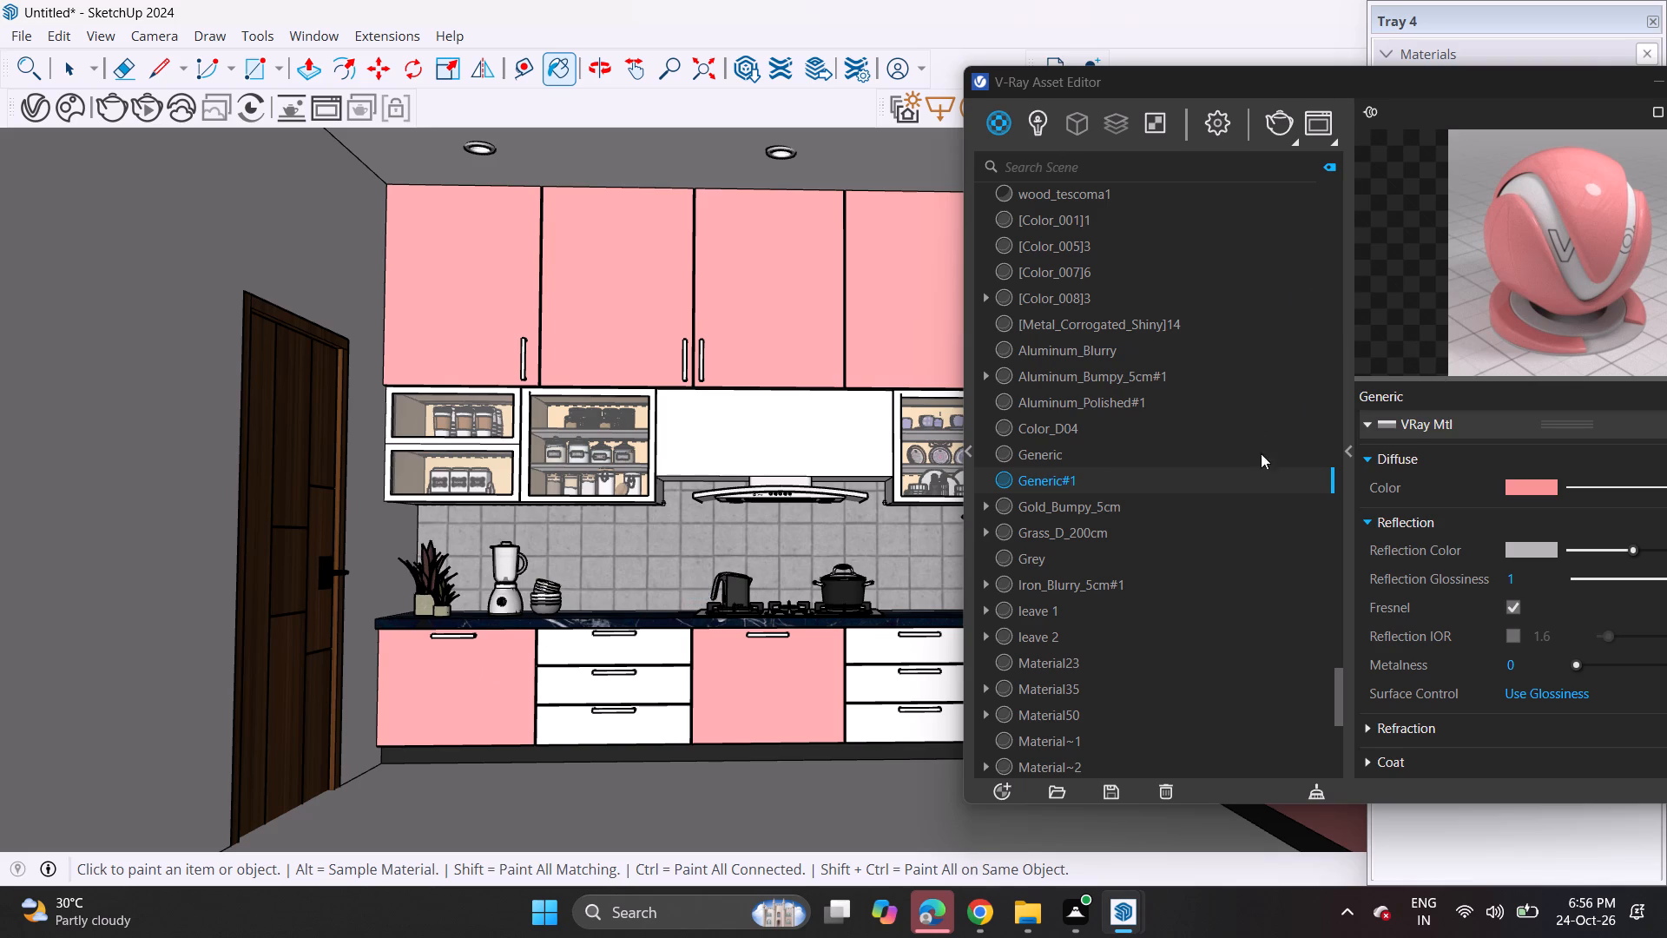
Set the diffuse colour of the Generic V-Ray material to pure white, R 1, G 1, B 1.
left_click(1082, 455)
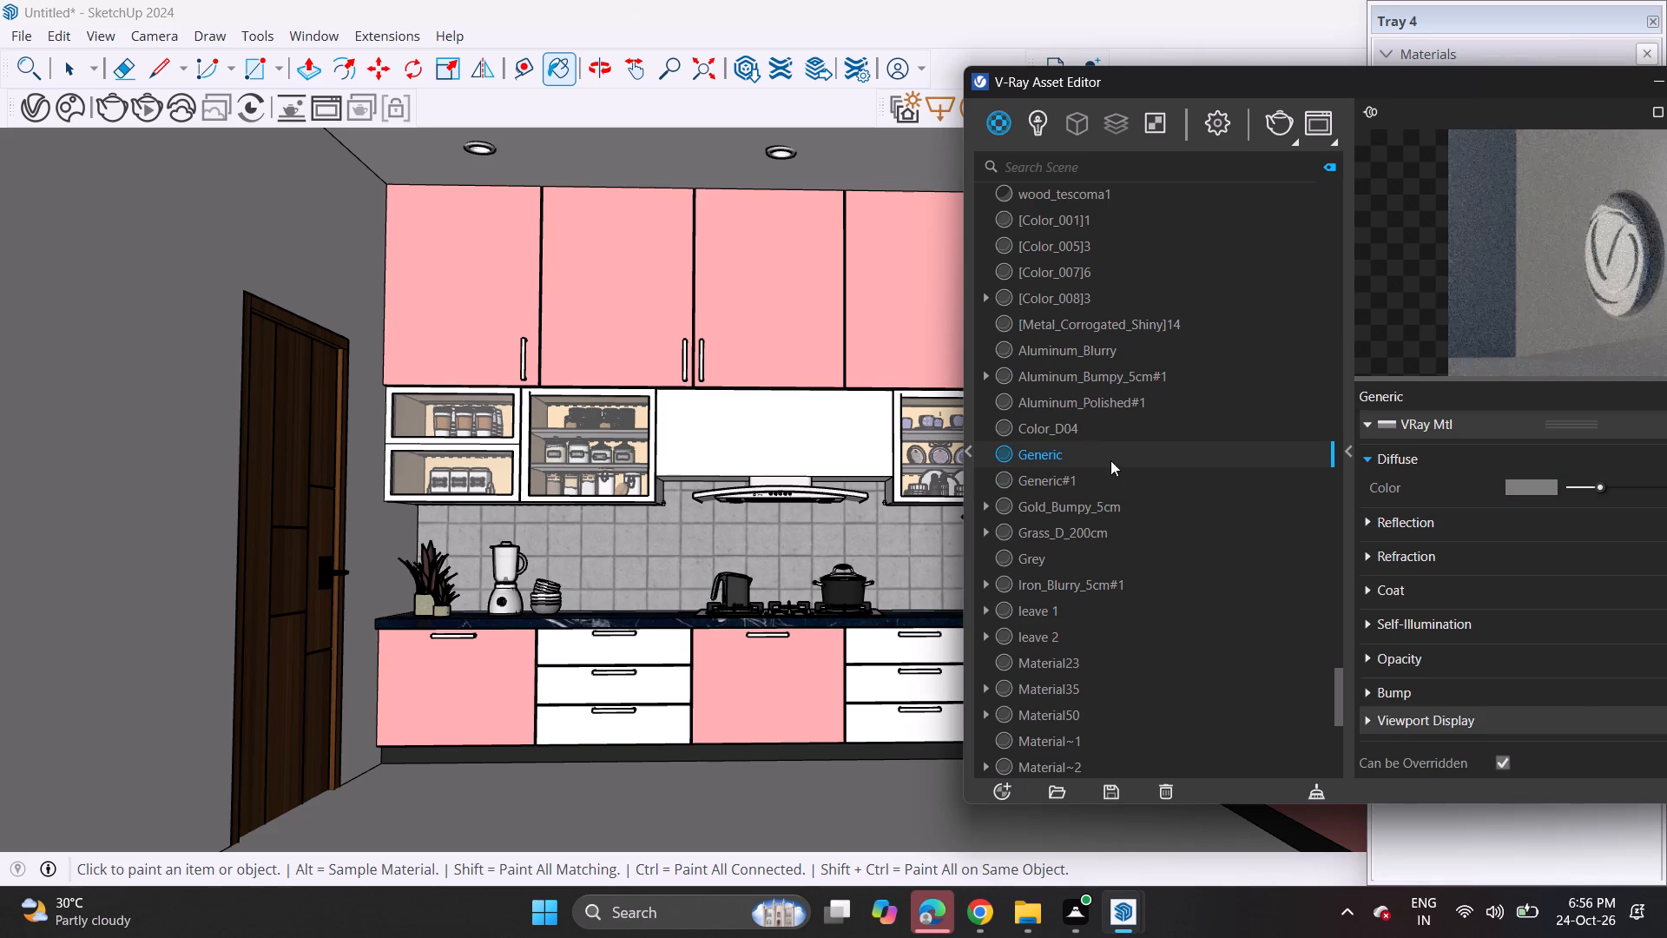
left_click_drag(1388, 83, 1177, 87)
left_click(1320, 494)
left_click_drag(514, 339, 510, 330)
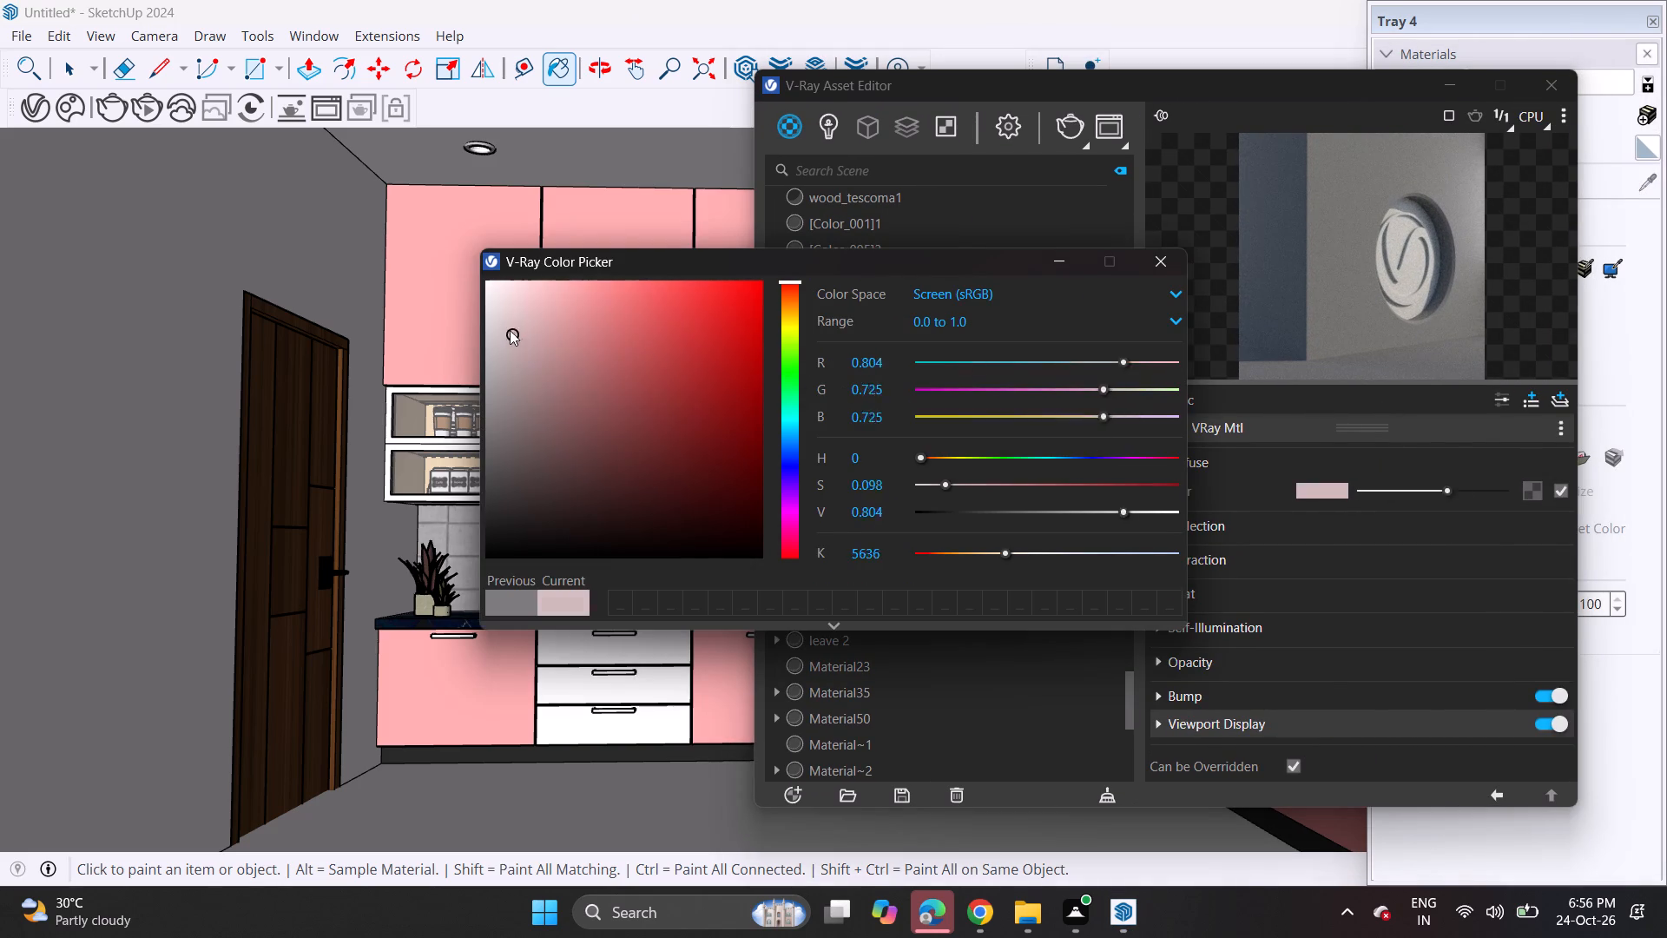
left_click_drag(510, 330, 483, 270)
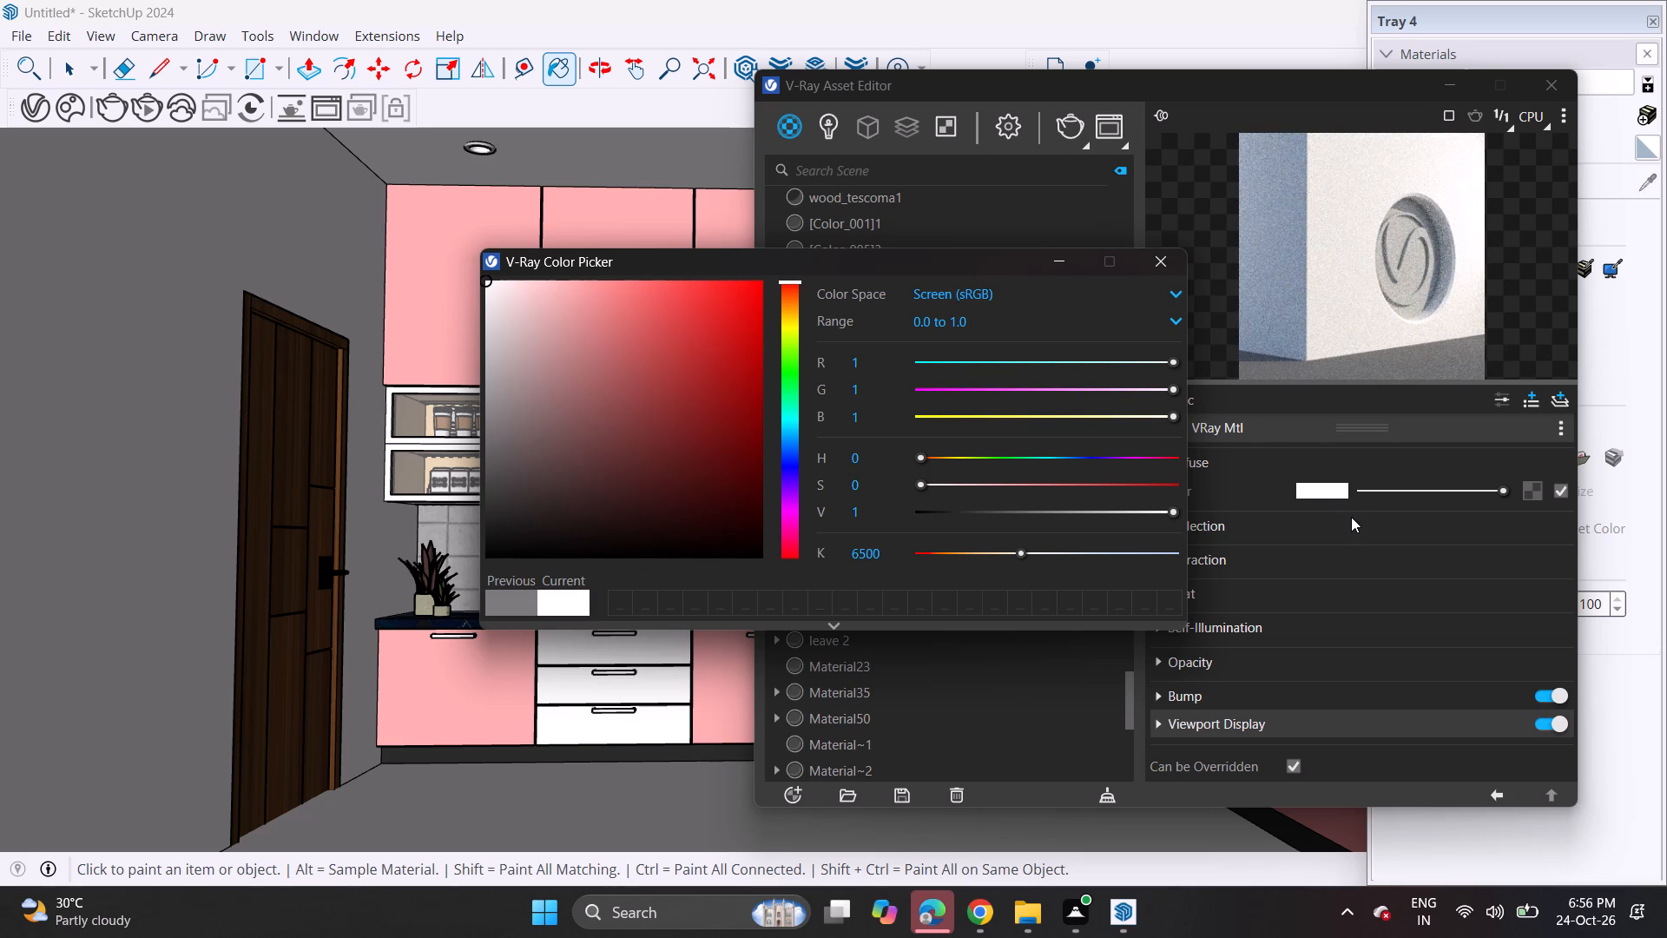
Add reflection to Generic by raising its reflection colour to light grey, about 0.694.
left_click(1341, 528)
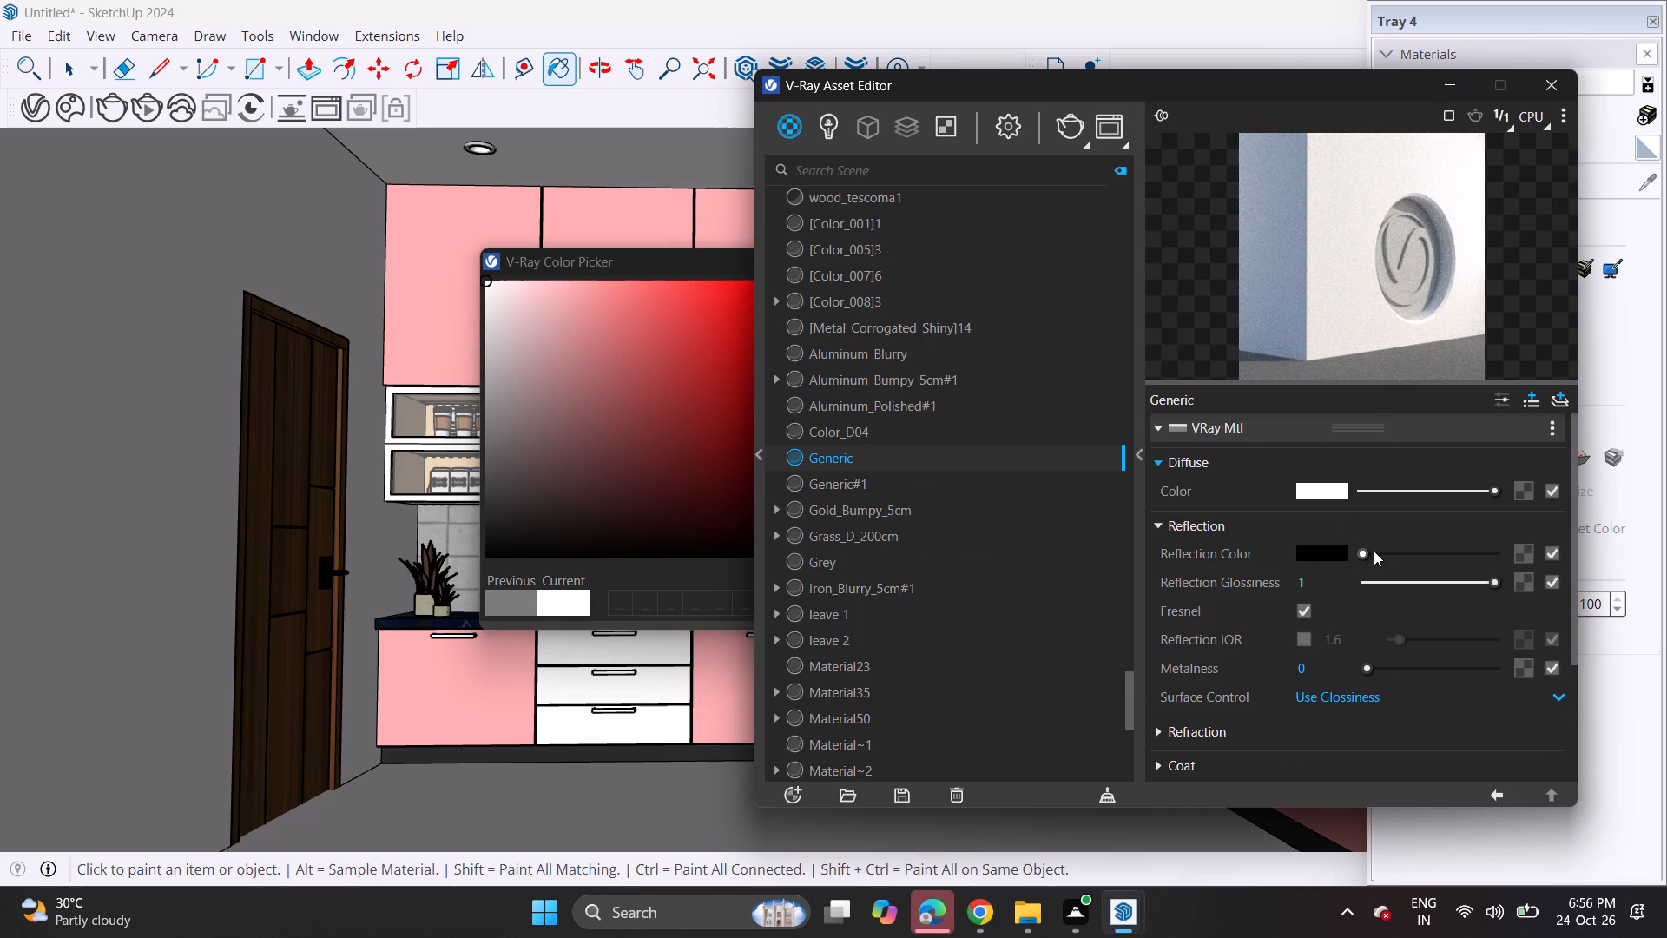
left_click(1405, 558)
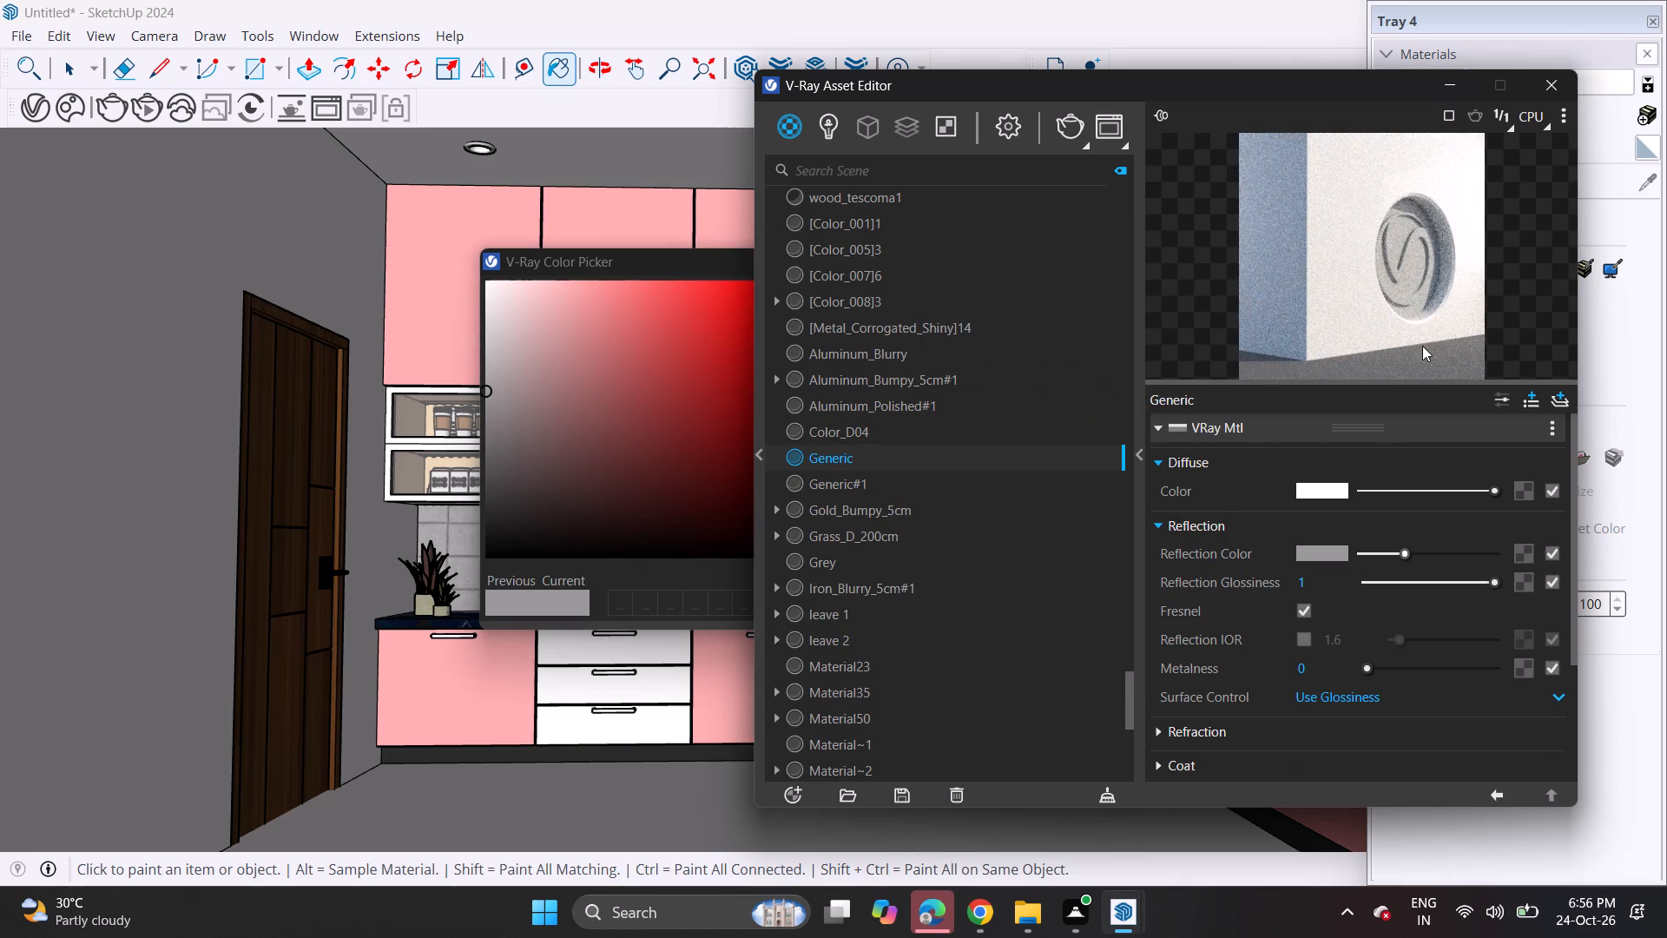
left_click(1415, 558)
left_click(1420, 558)
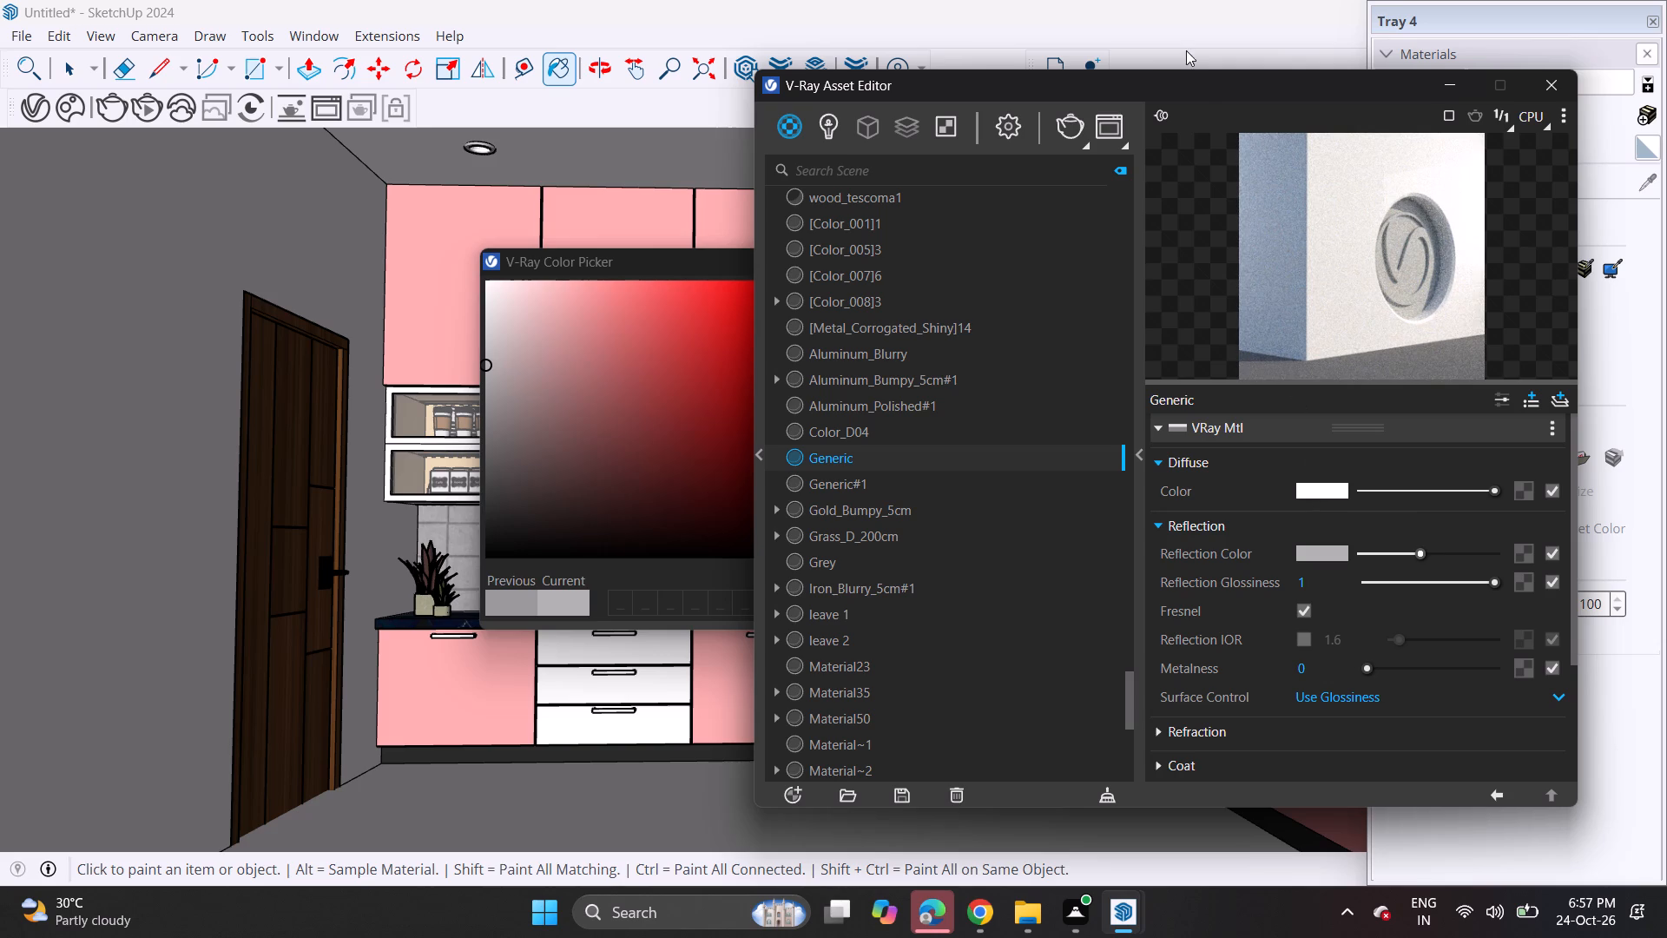
Paint the six white drawer fronts in the two back-wall base drawer stacks with Generic.
left_click_drag(1201, 103, 919, 116)
left_click_drag(992, 96, 577, 157)
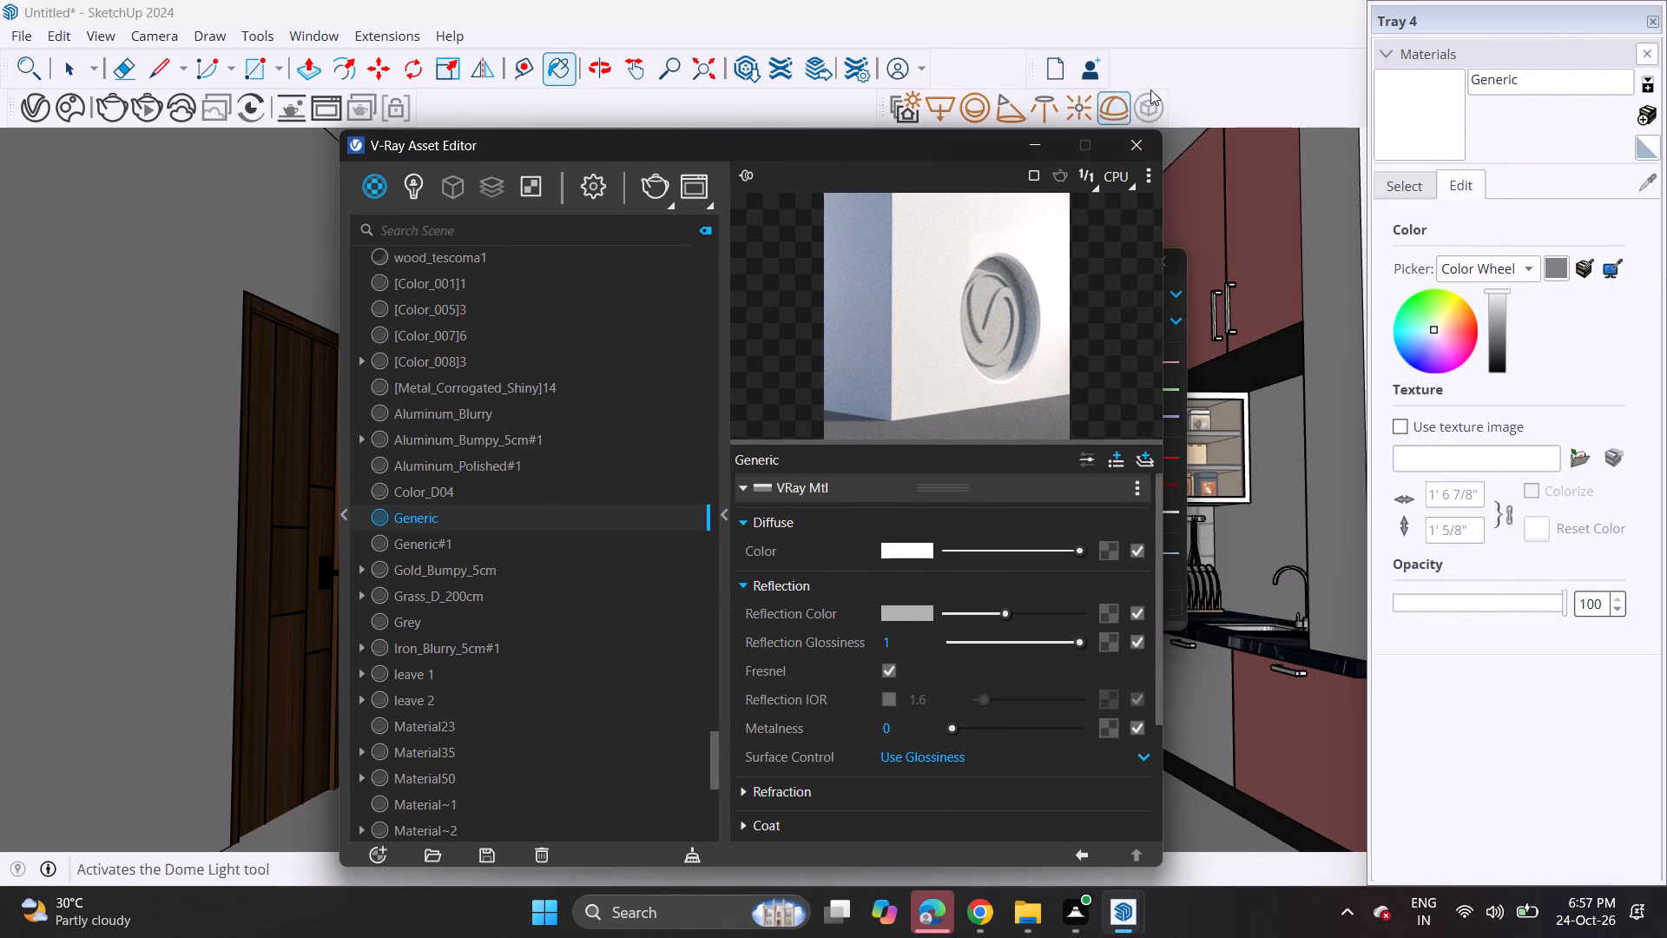
left_click(1437, 110)
left_click_drag(672, 150, 1314, 135)
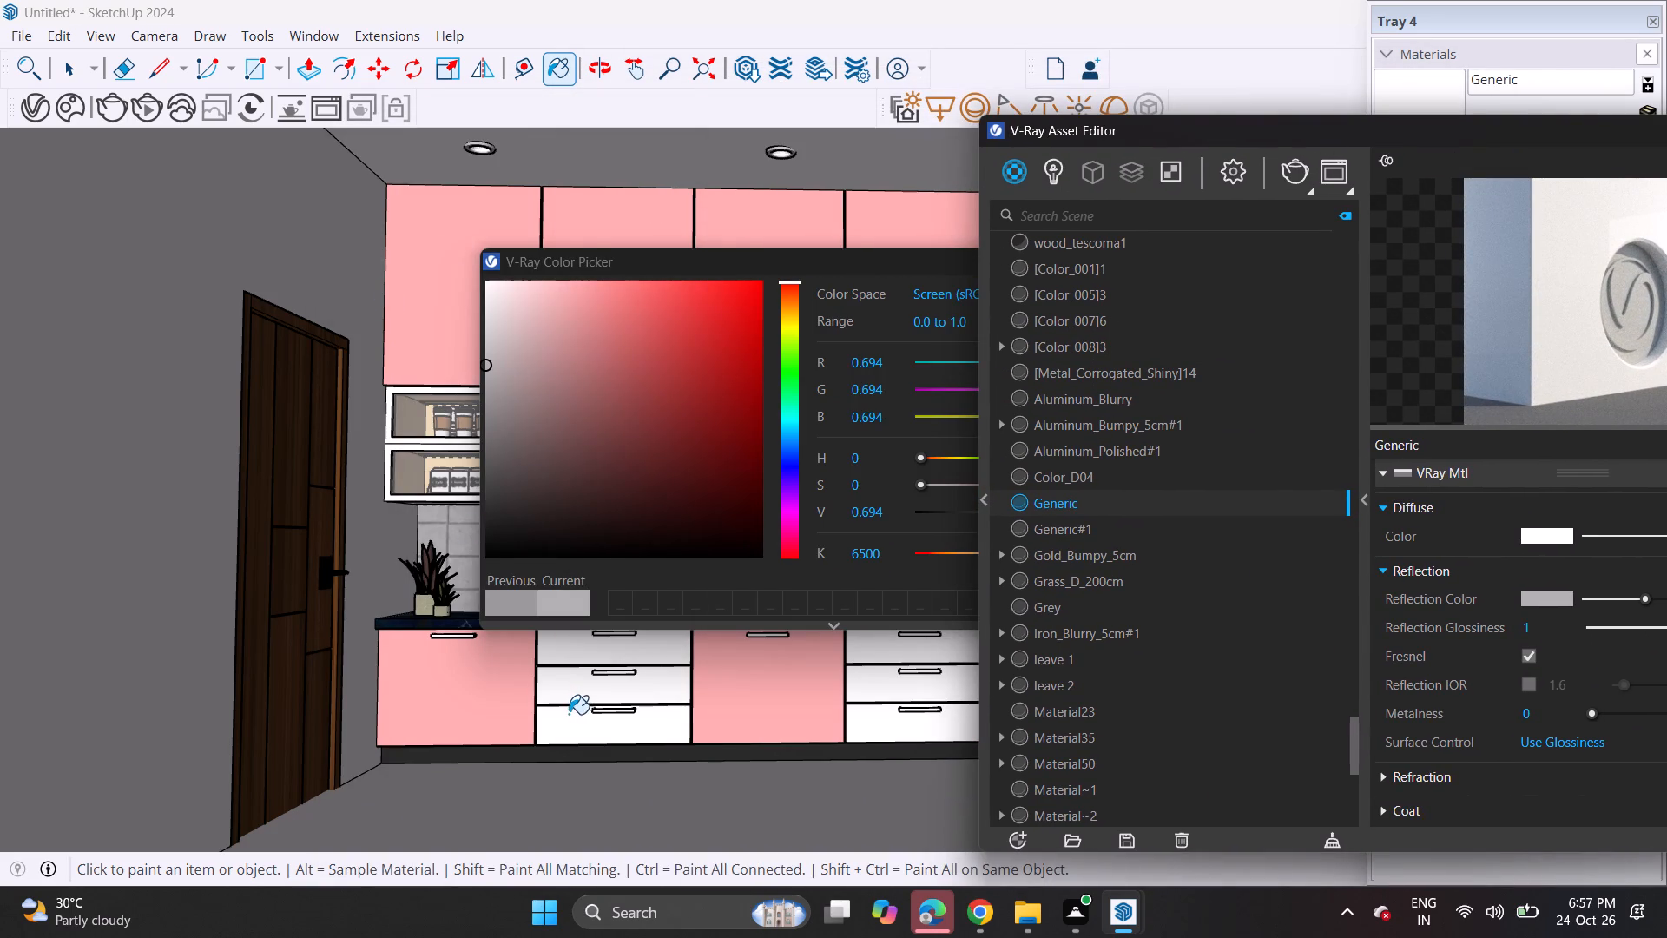
left_click(569, 714)
left_click(565, 686)
left_click(570, 653)
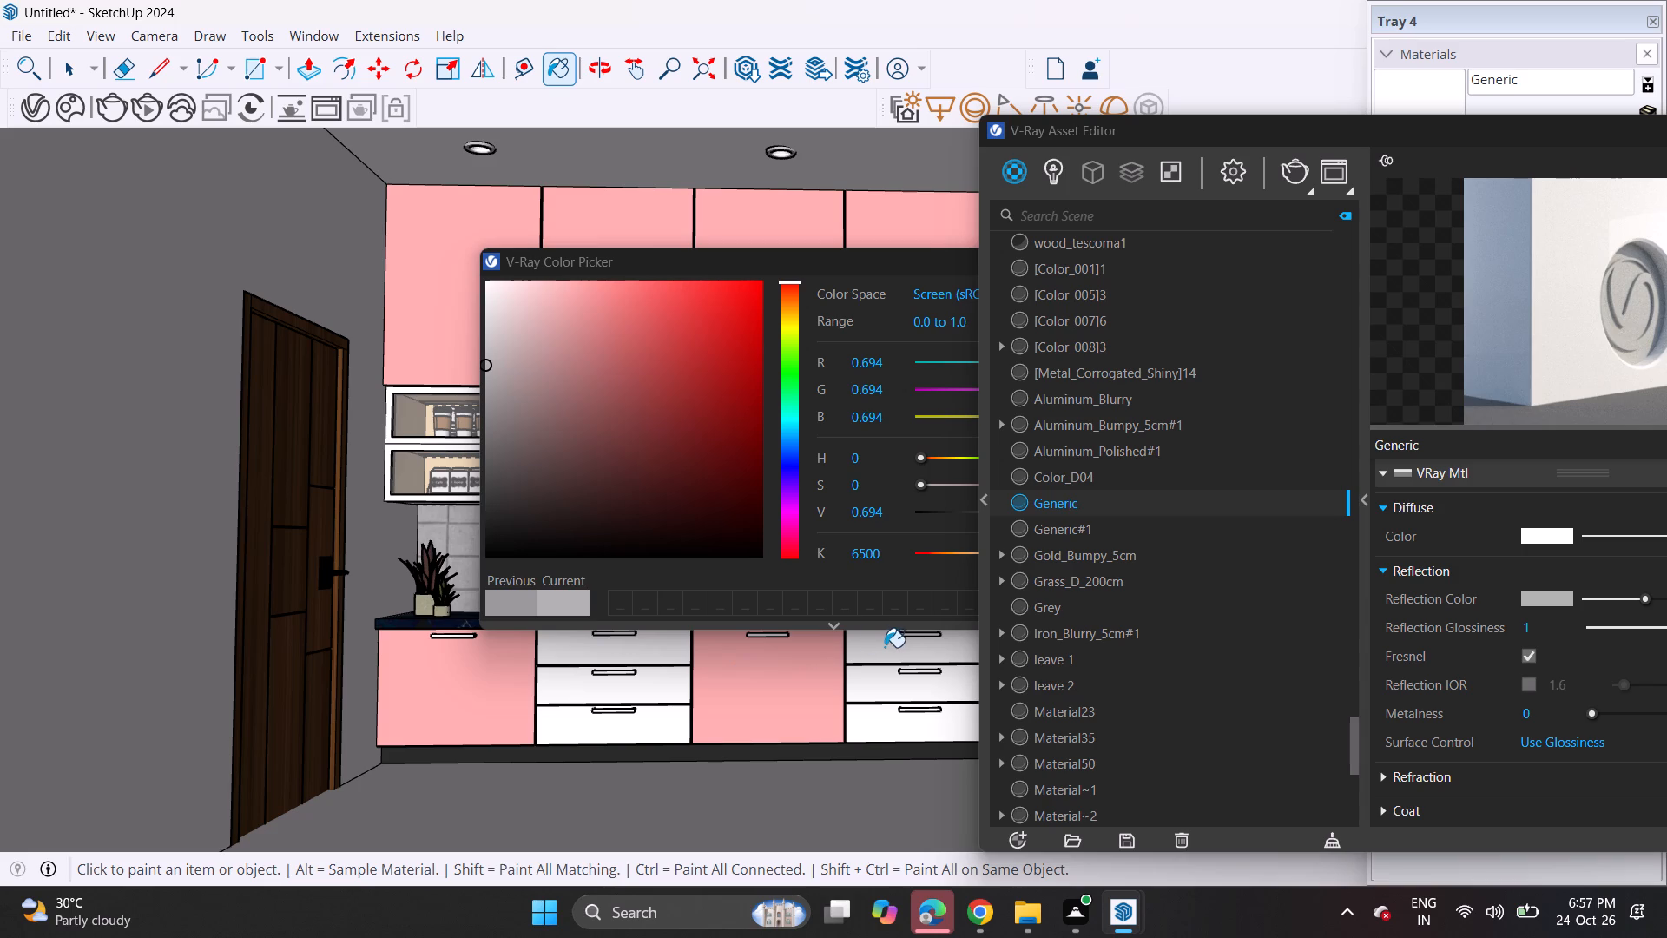
left_click(876, 646)
left_click(873, 684)
left_click(870, 718)
Paint the white frames of the door-side glass wall cabinets and the panel above the range hood with Generic.
left_click_drag(590, 257, 603, 334)
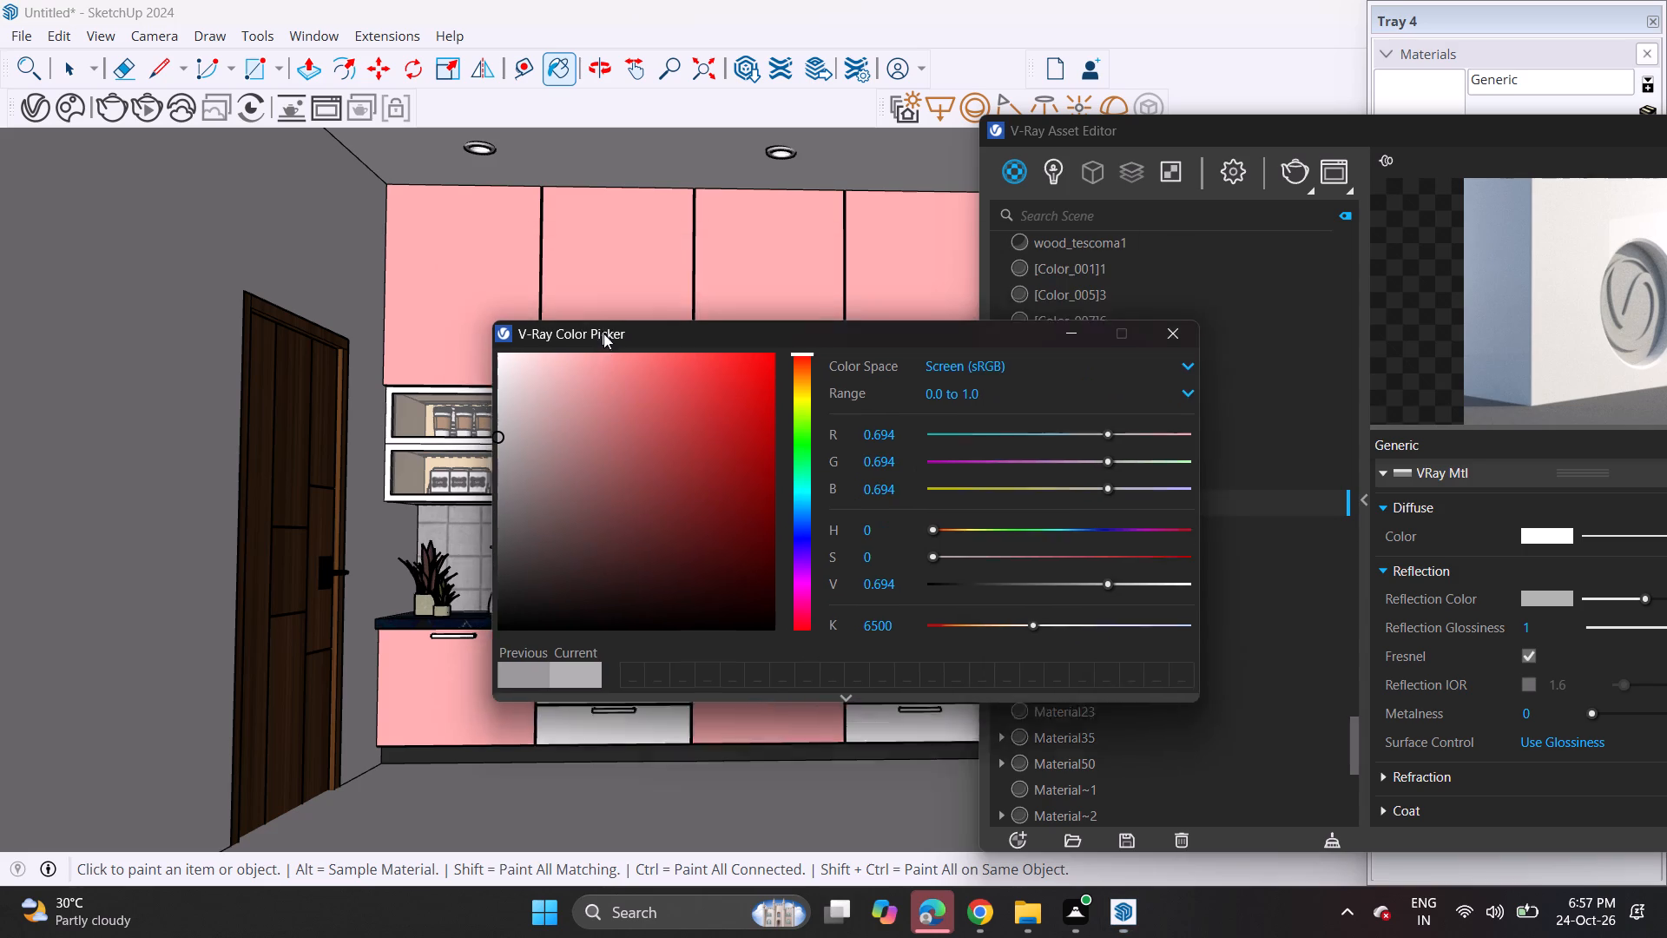
left_click_drag(603, 334, 633, 592)
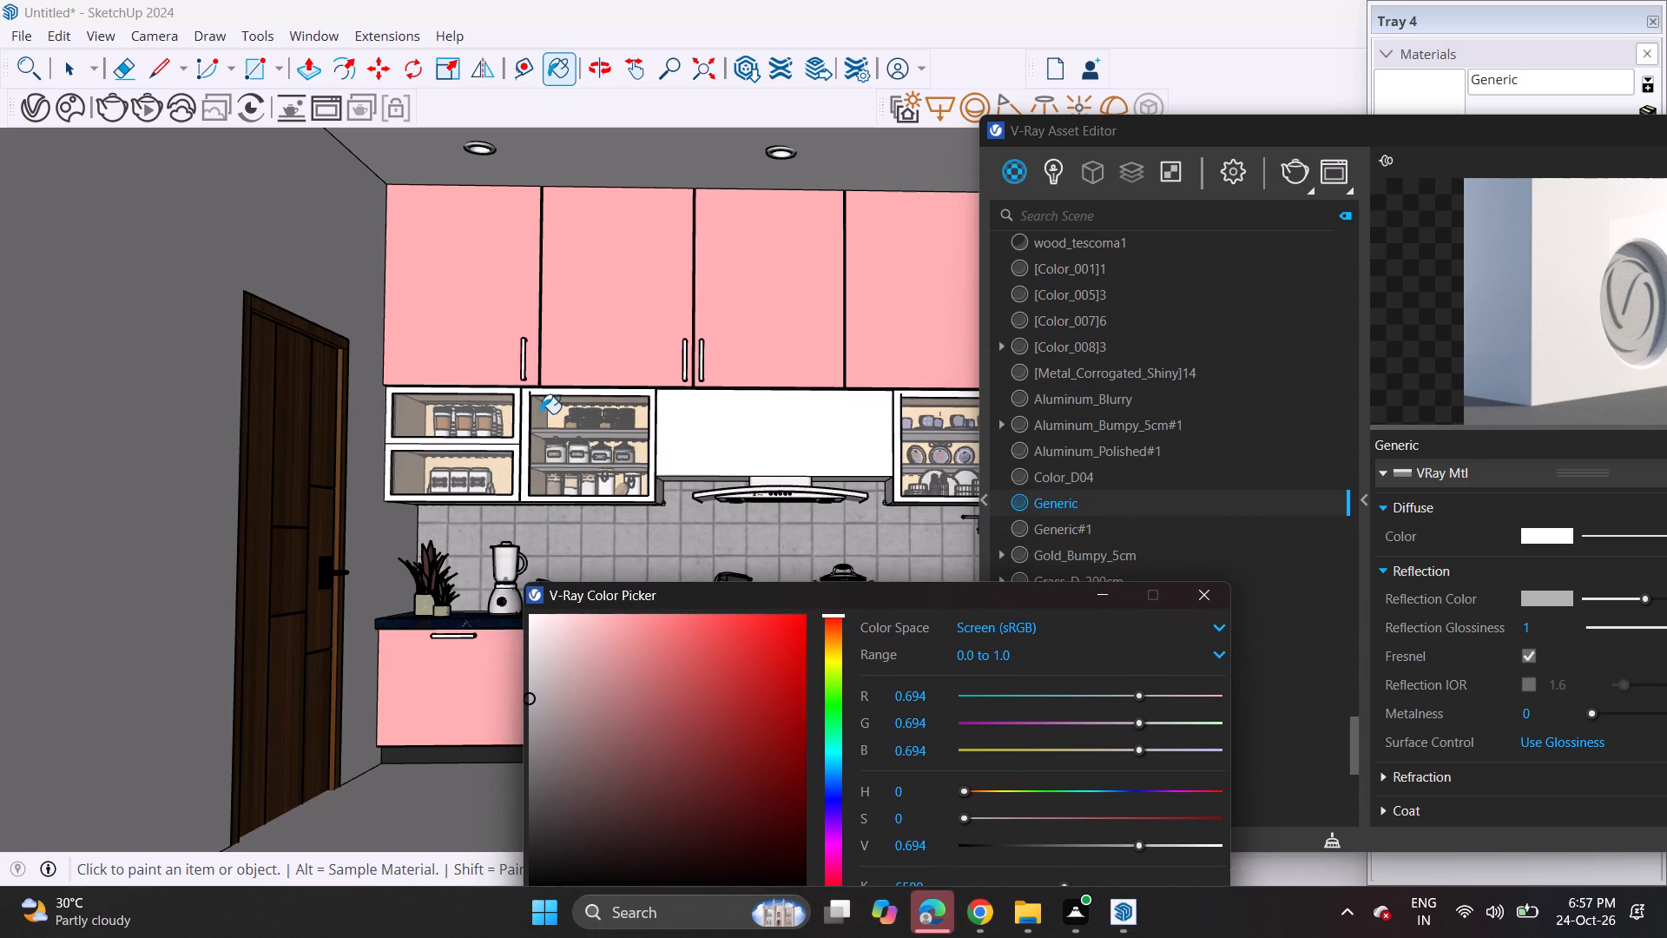
scroll(539, 413, "up", 10)
left_click(502, 416)
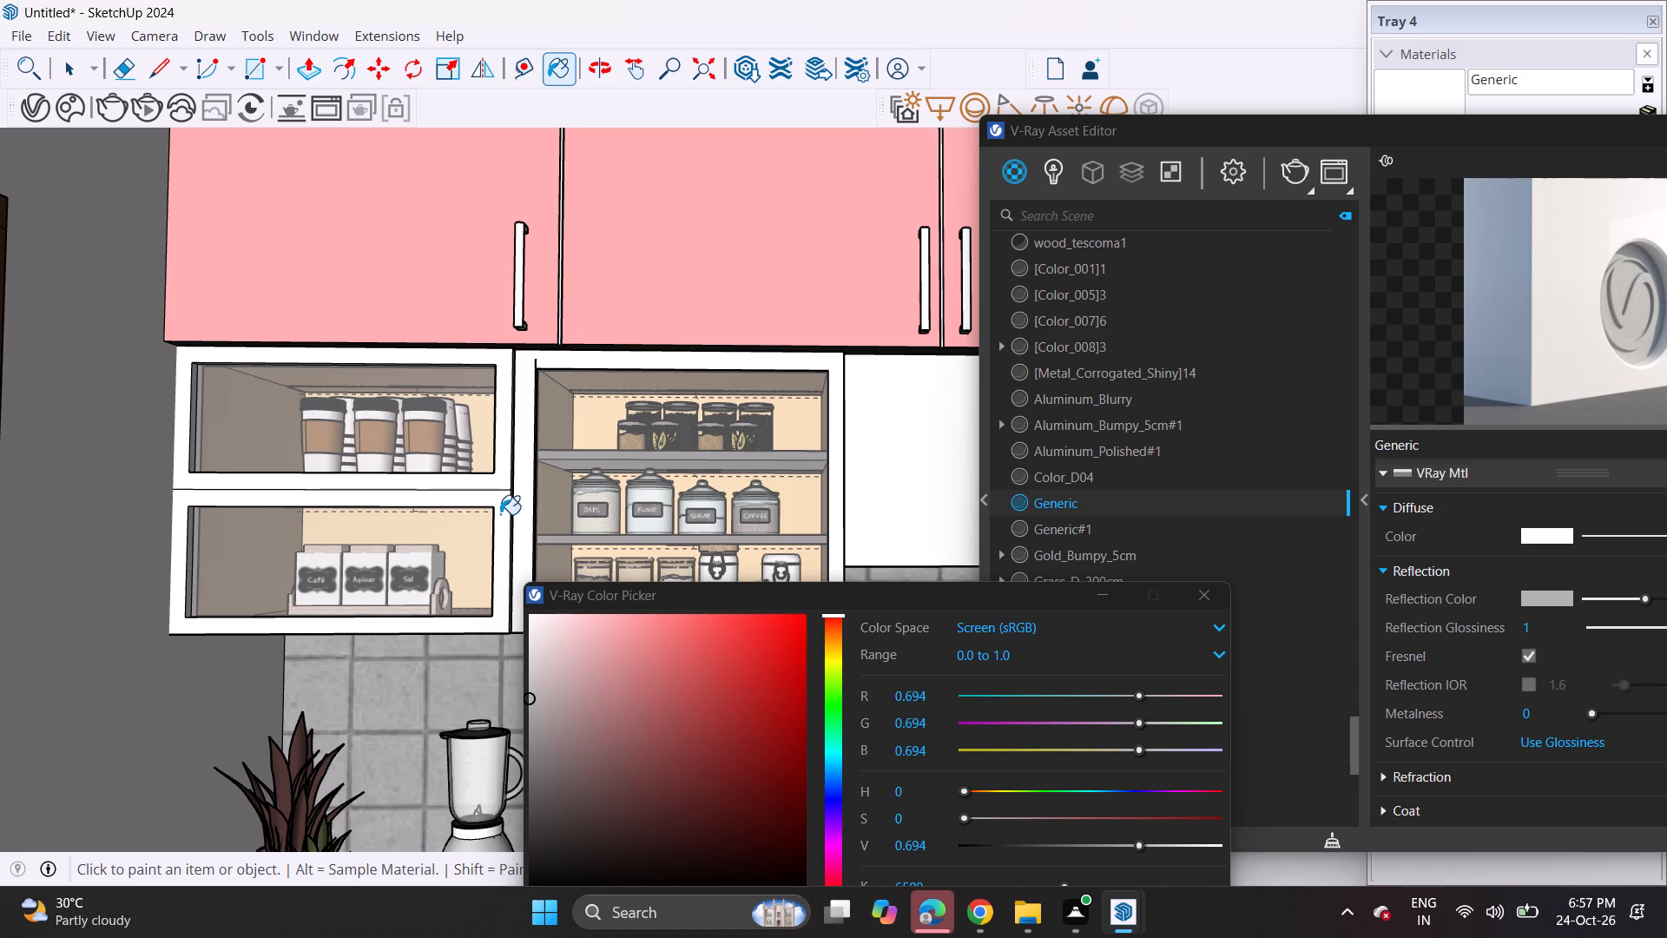
left_click(500, 517)
left_click(528, 488)
left_click(889, 459)
Paint the white frames of the glass wall cabinets on the sink side of the hood with Generic and clear the V-Ray windows.
scroll(852, 447, "down", 3)
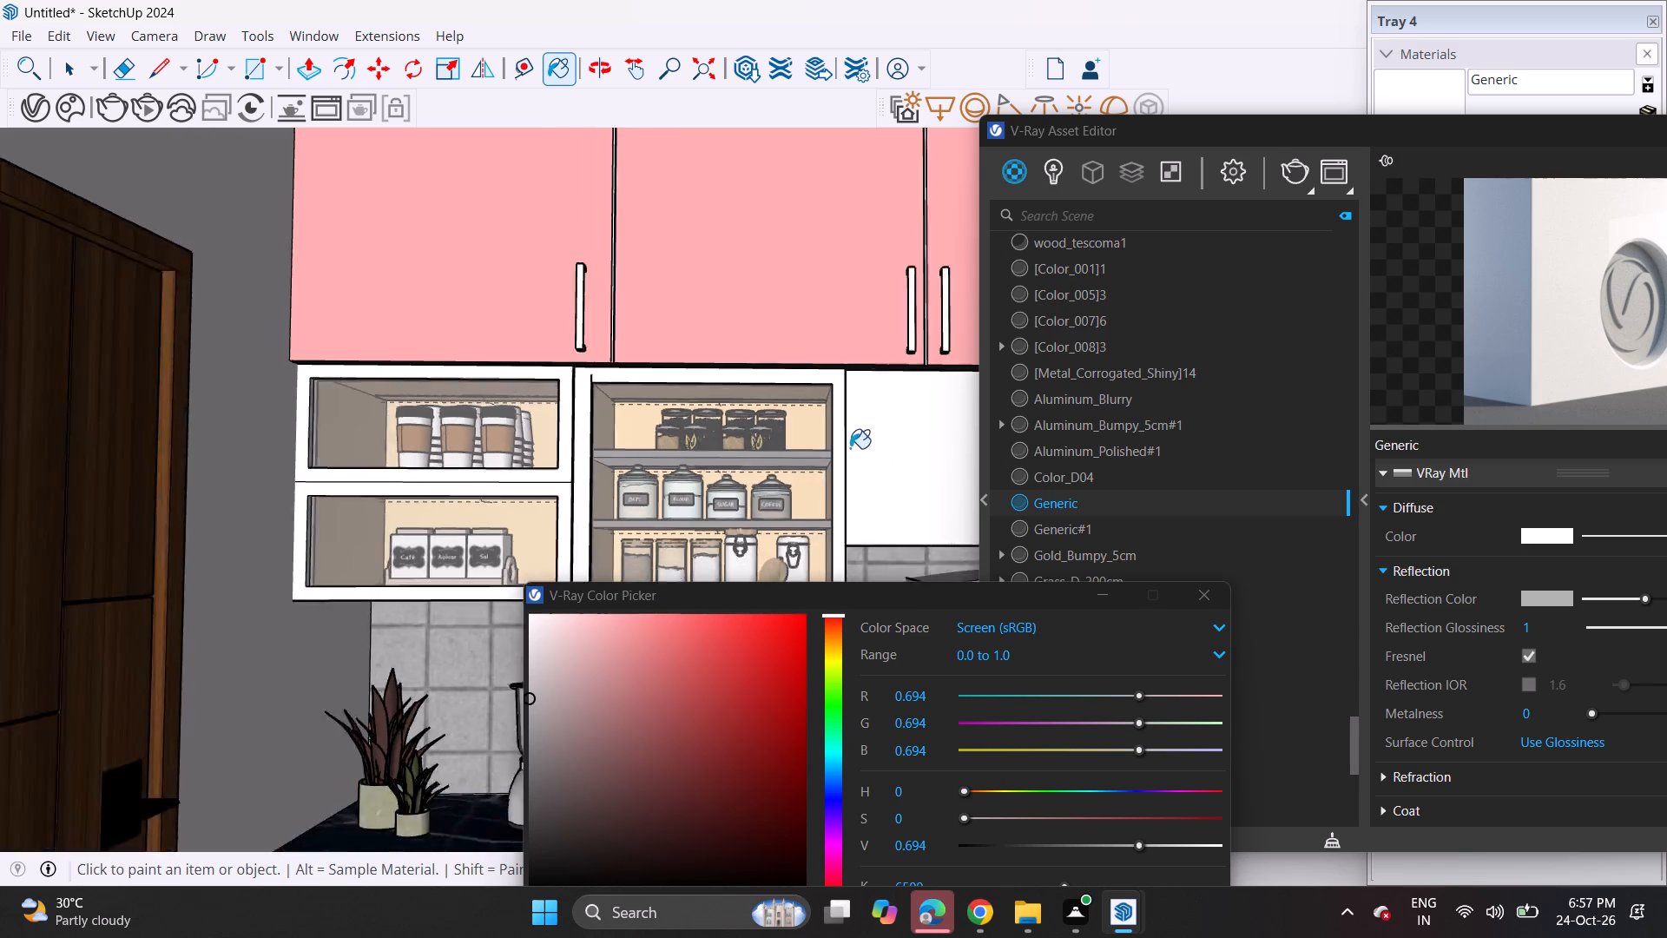
scroll(850, 448, "down", 2)
middle_click_drag(831, 433, 0, 451)
middle_click_drag(298, 424, 463, 461)
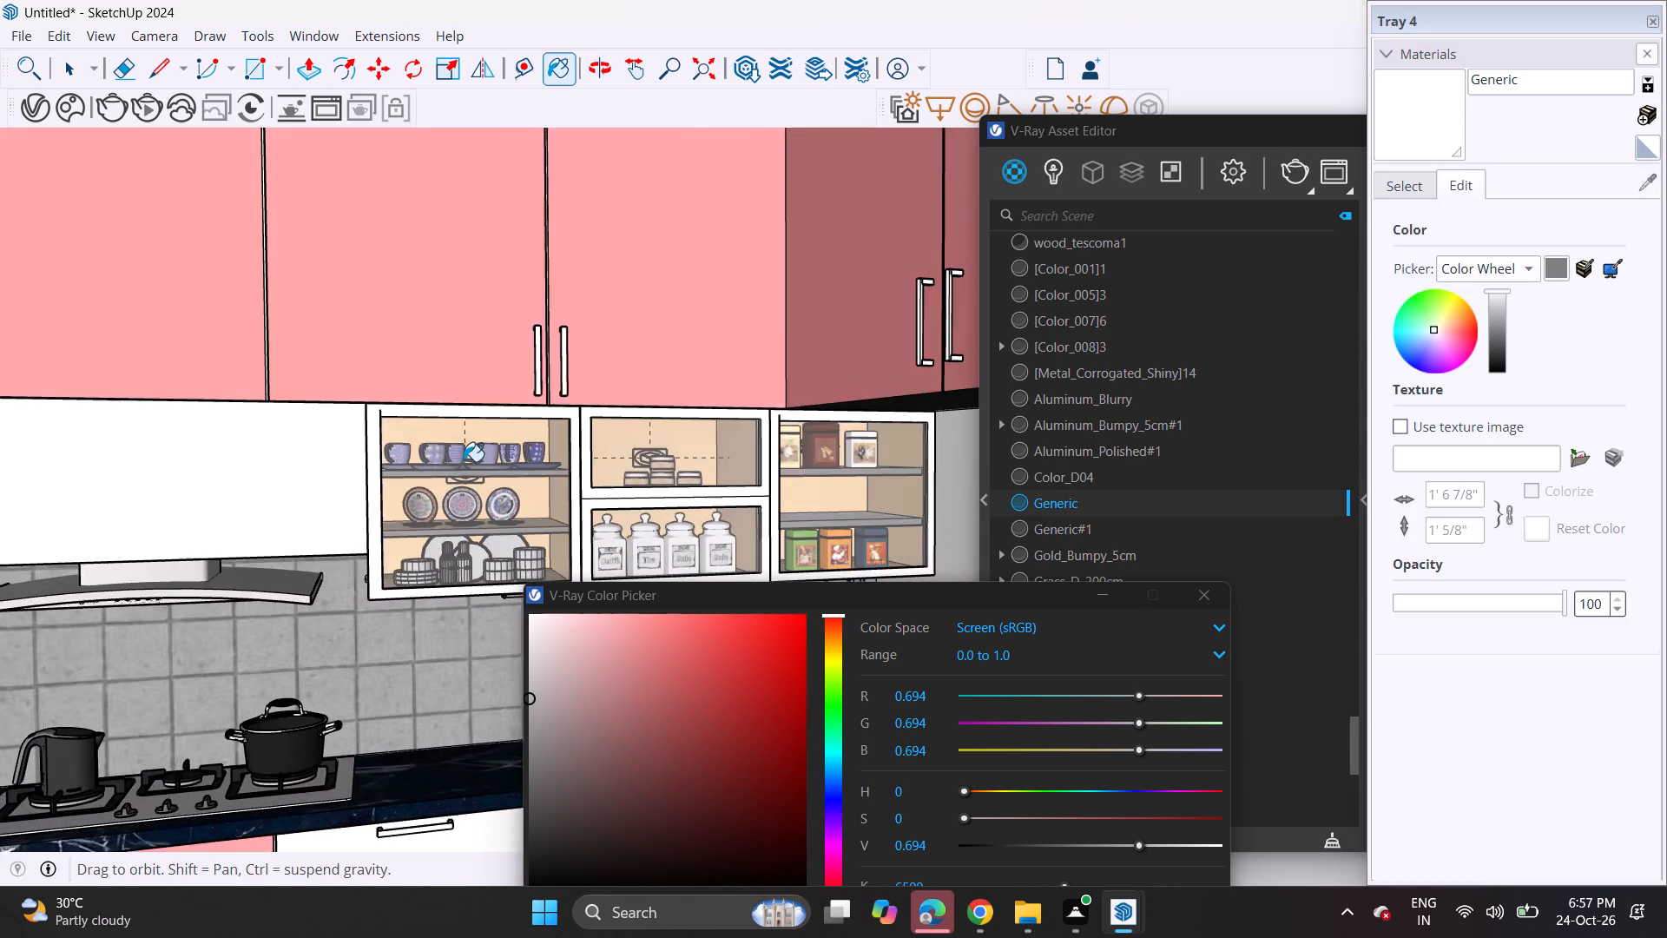
scroll(553, 474, "up", 5)
left_click(582, 479)
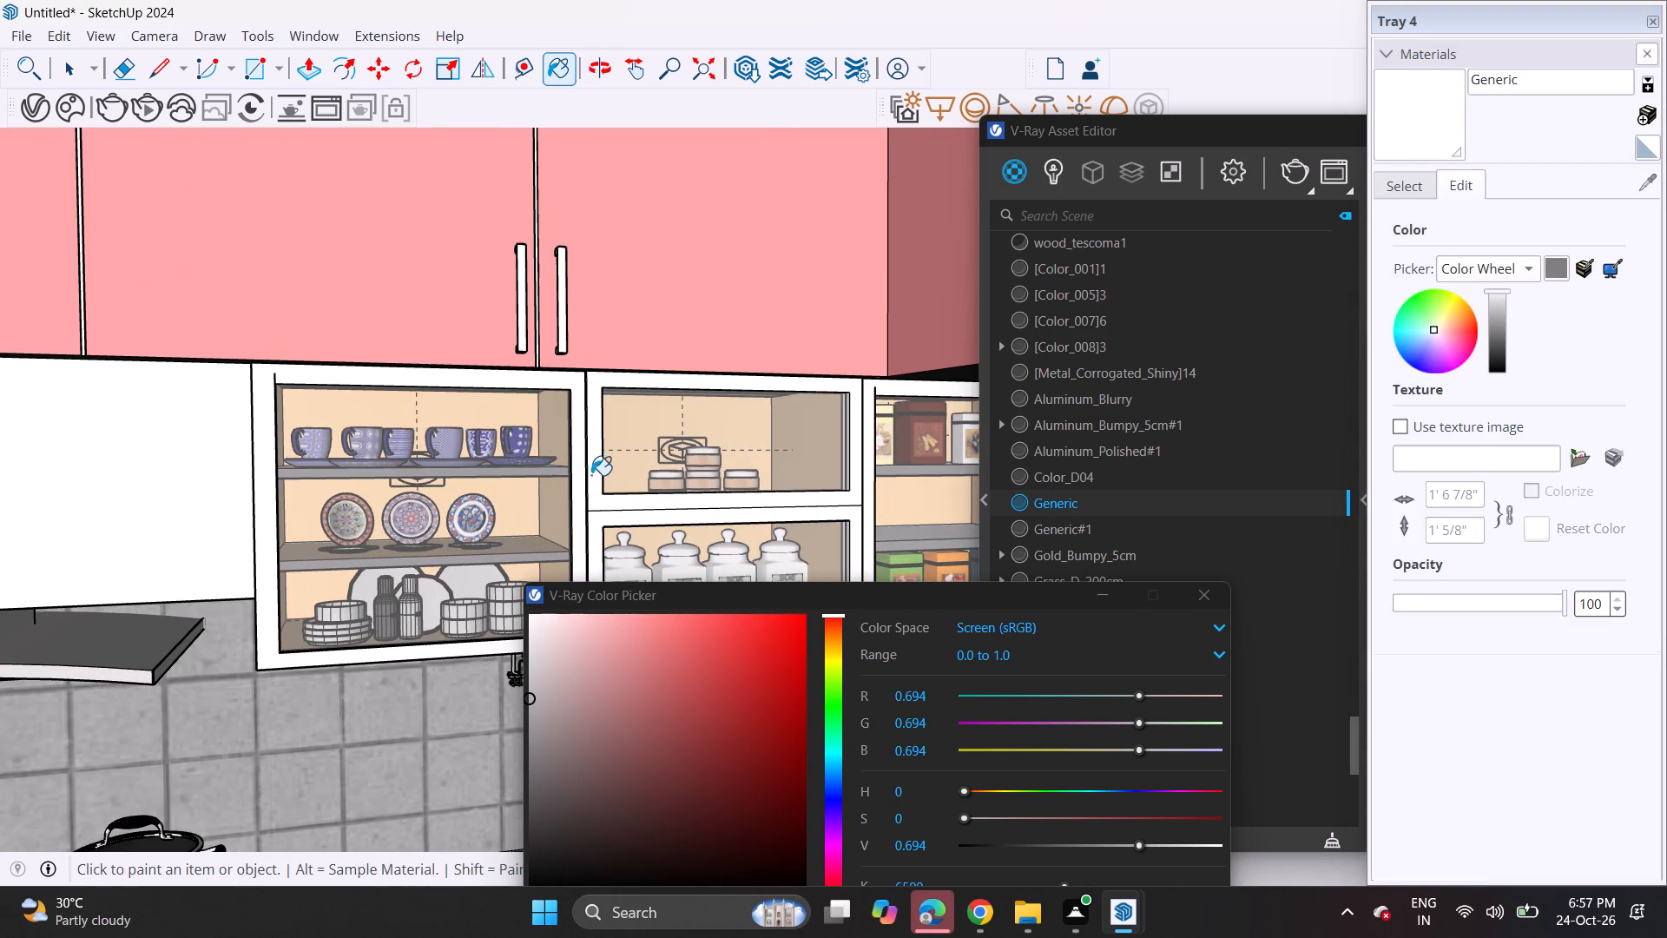
left_click(598, 488)
left_click(594, 544)
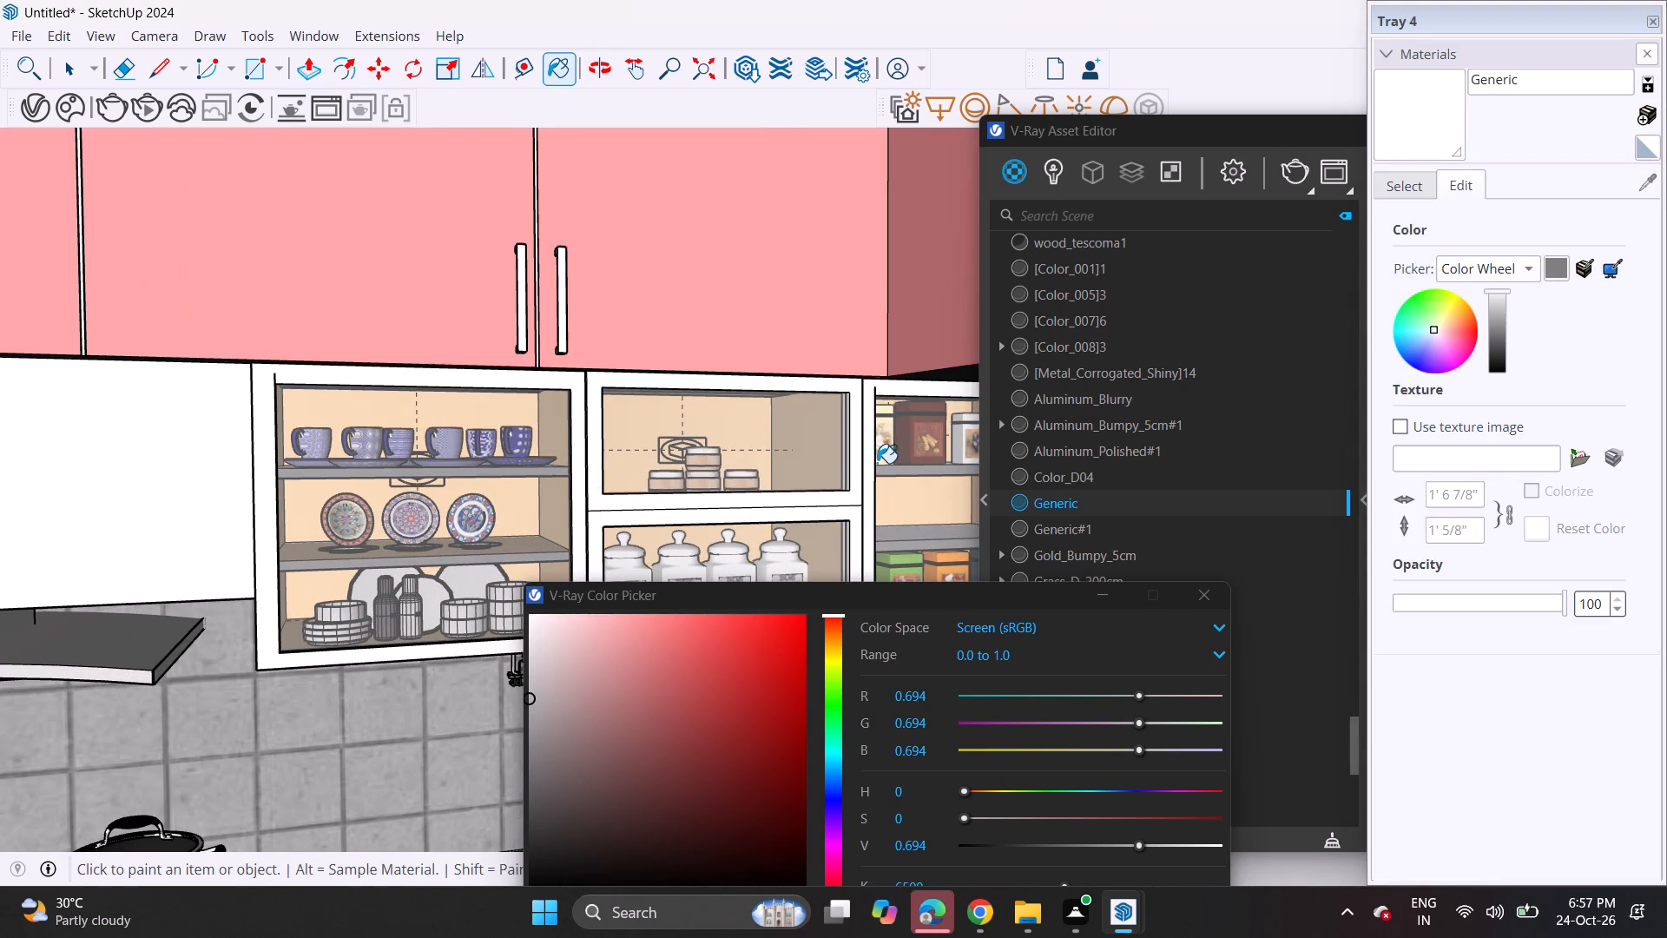
left_click(872, 463)
scroll(783, 433, "down", 10)
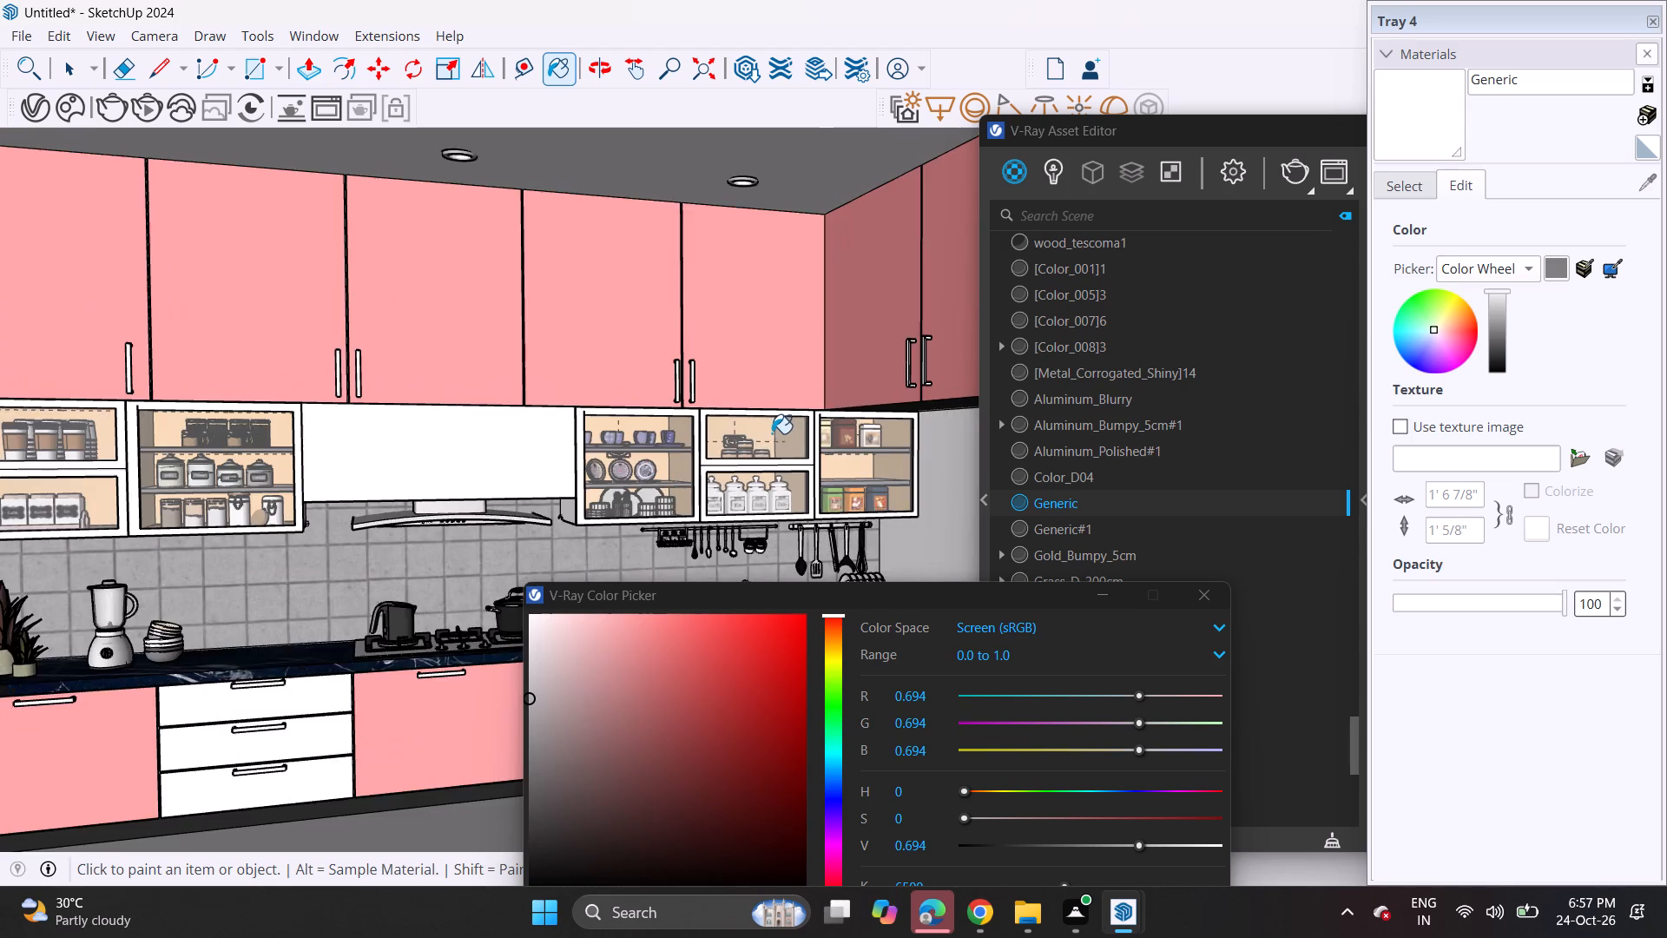
middle_click_drag(737, 441, 545, 421)
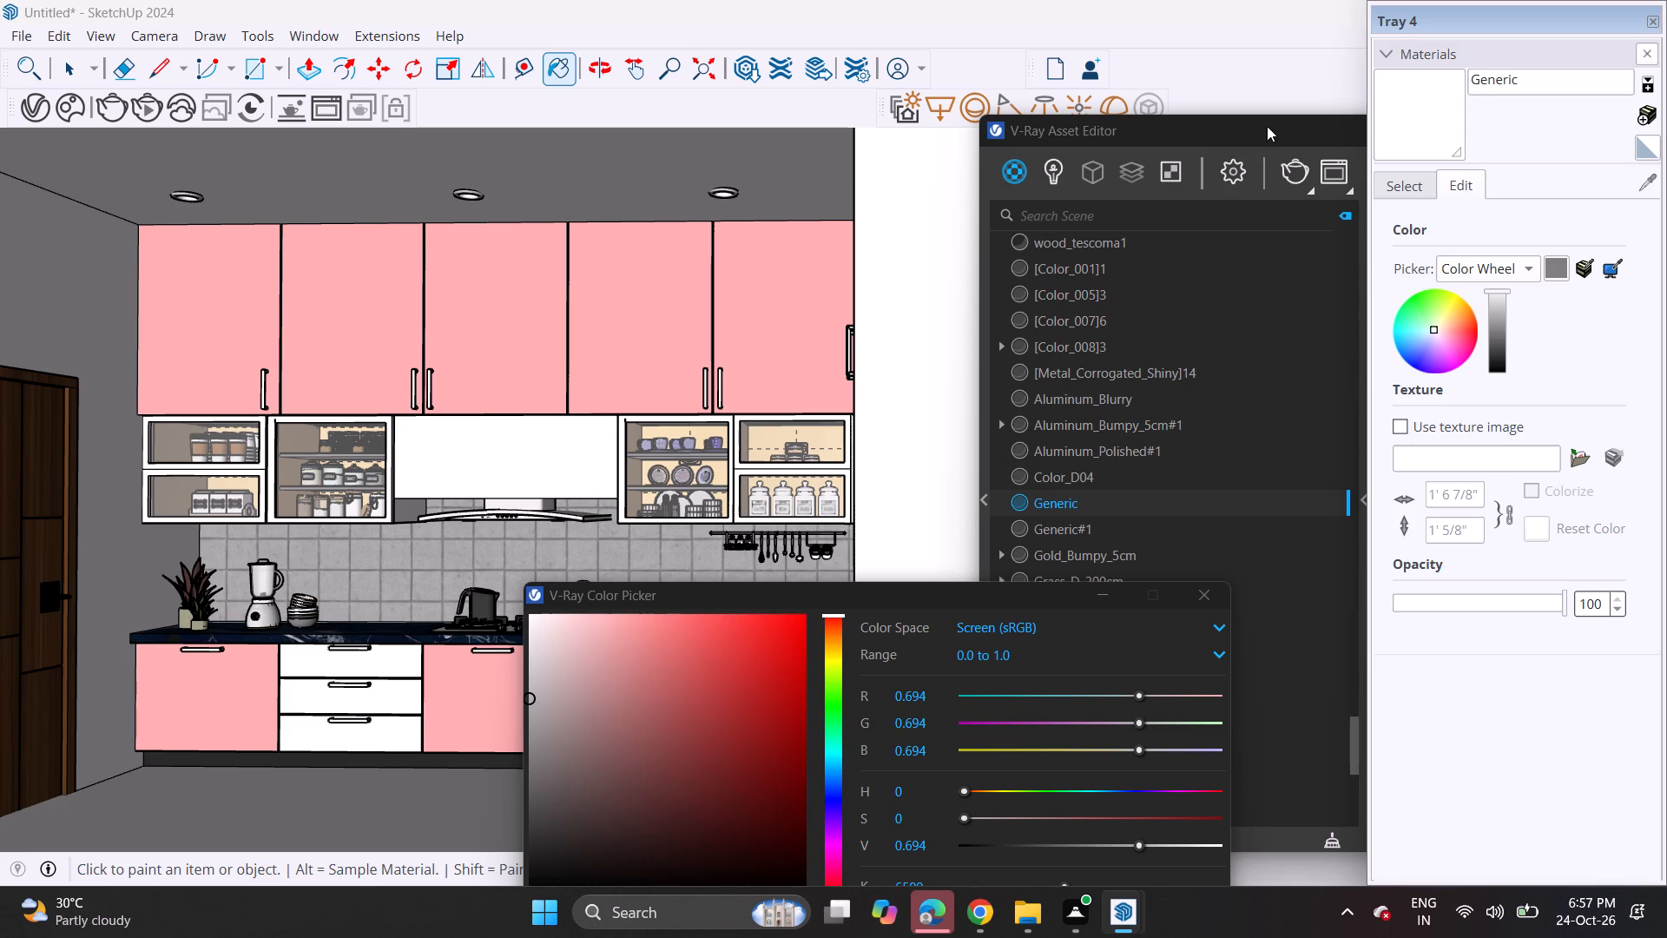
left_click_drag(1267, 127, 822, 128)
left_click(1227, 142)
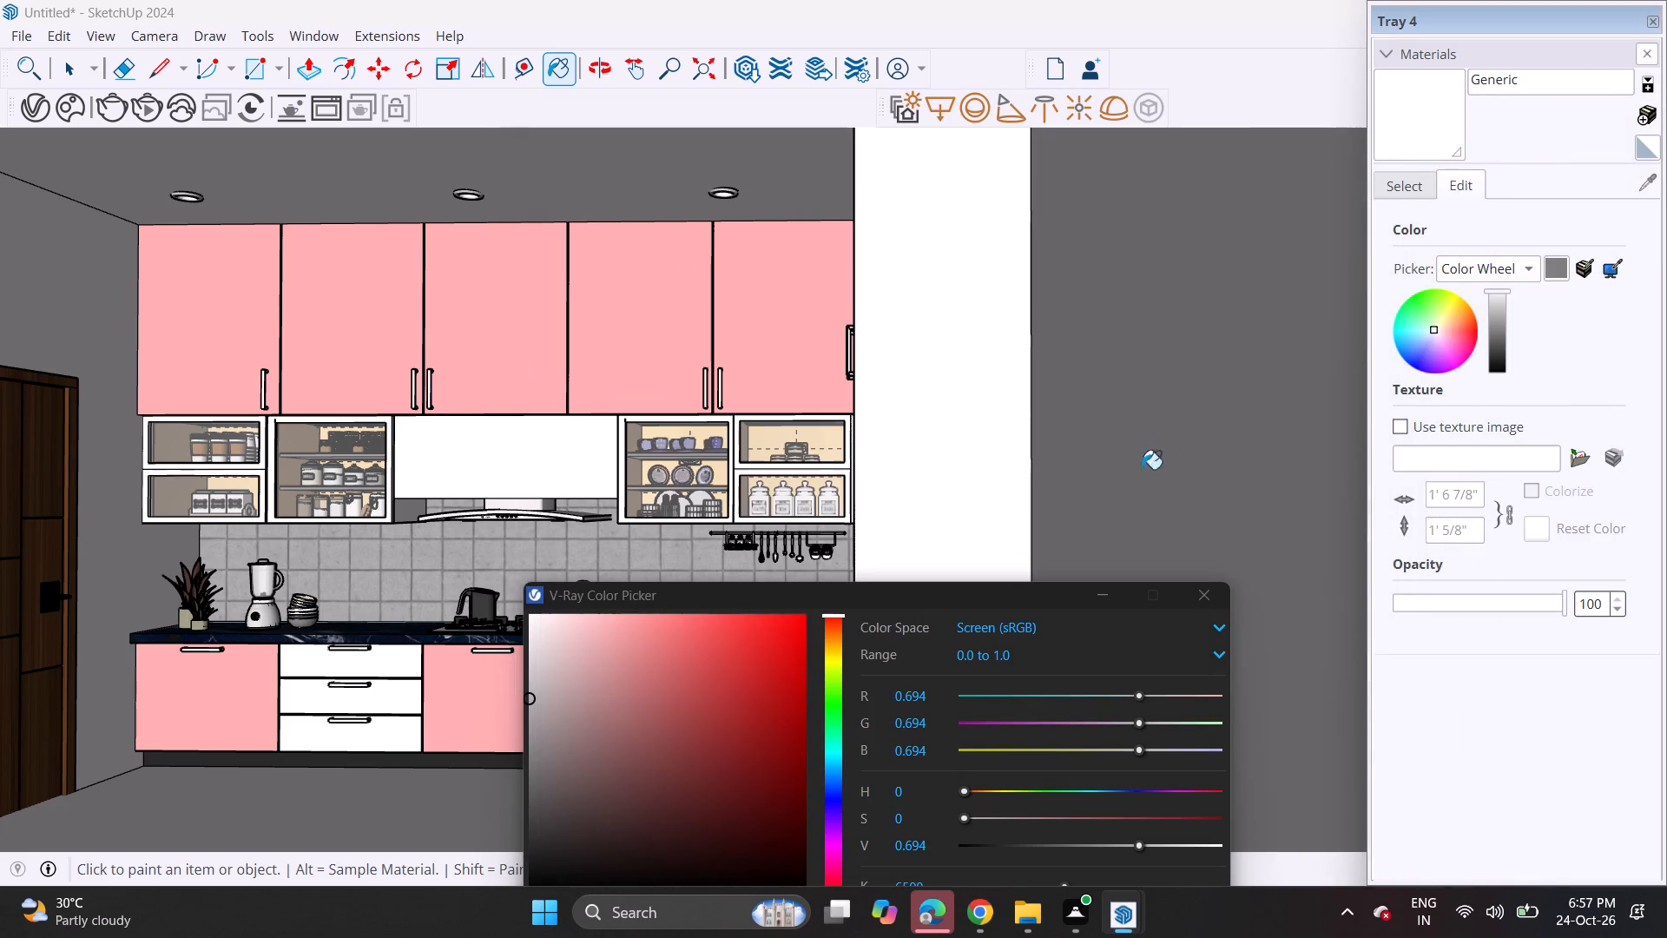
left_click(1106, 608)
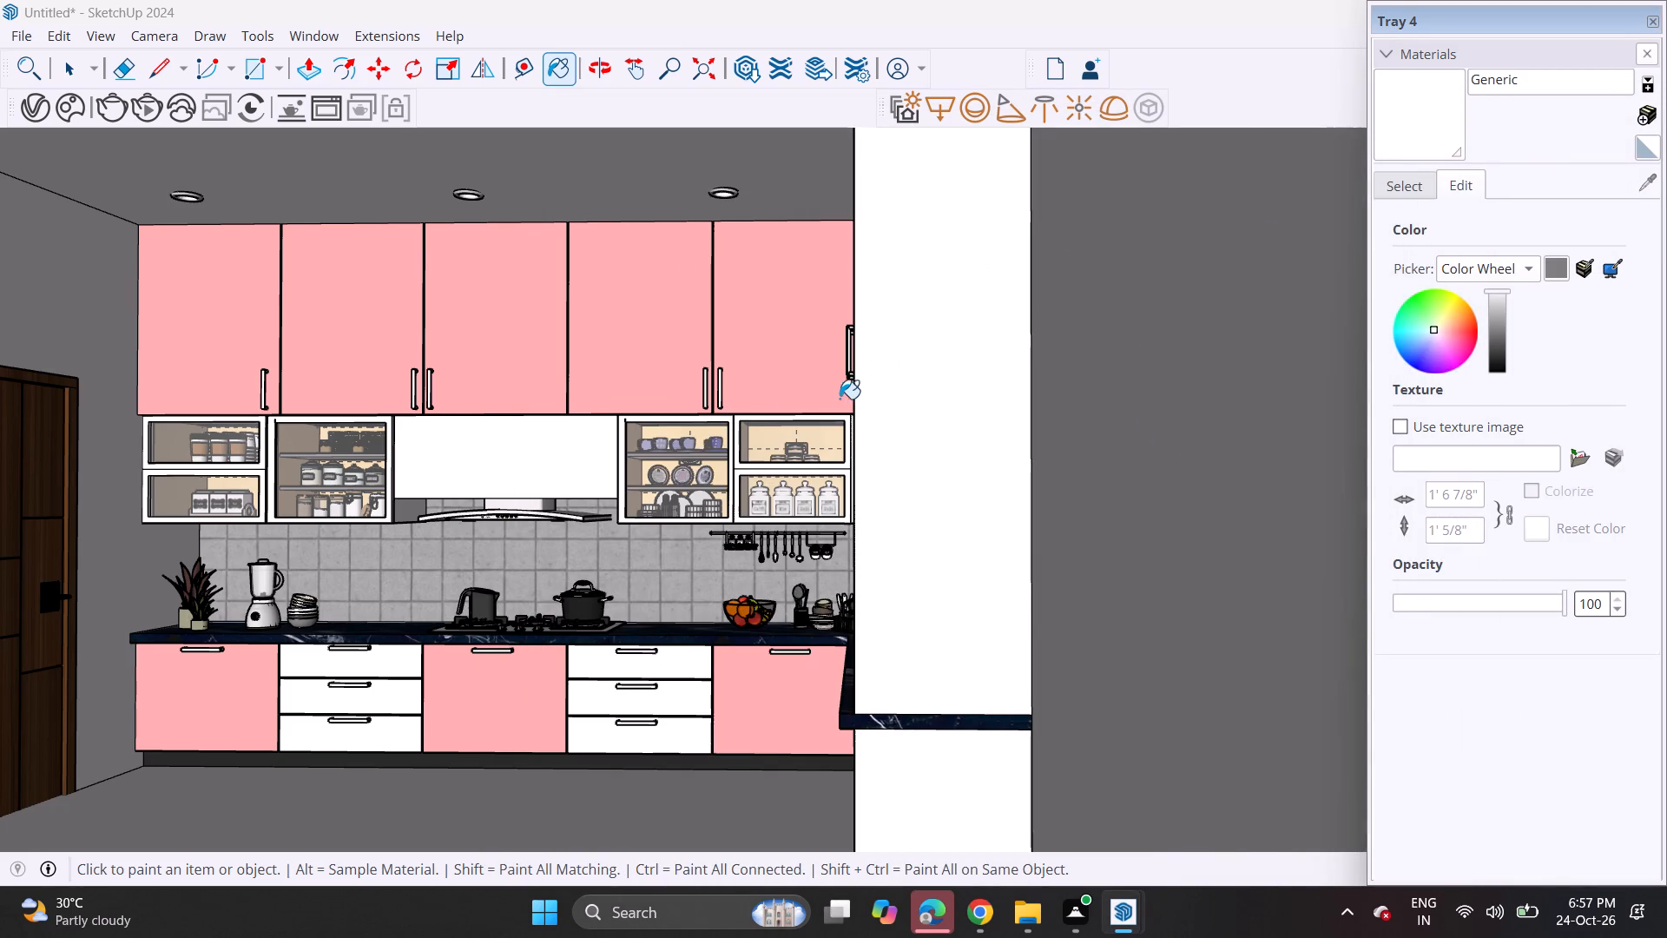
Sample Generic#1 from an upper cabinet door and lower its colour brightness slightly for a deeper salmon pink.
middle_click_drag(637, 437, 916, 419, "shift")
scroll(879, 428, "up", 1)
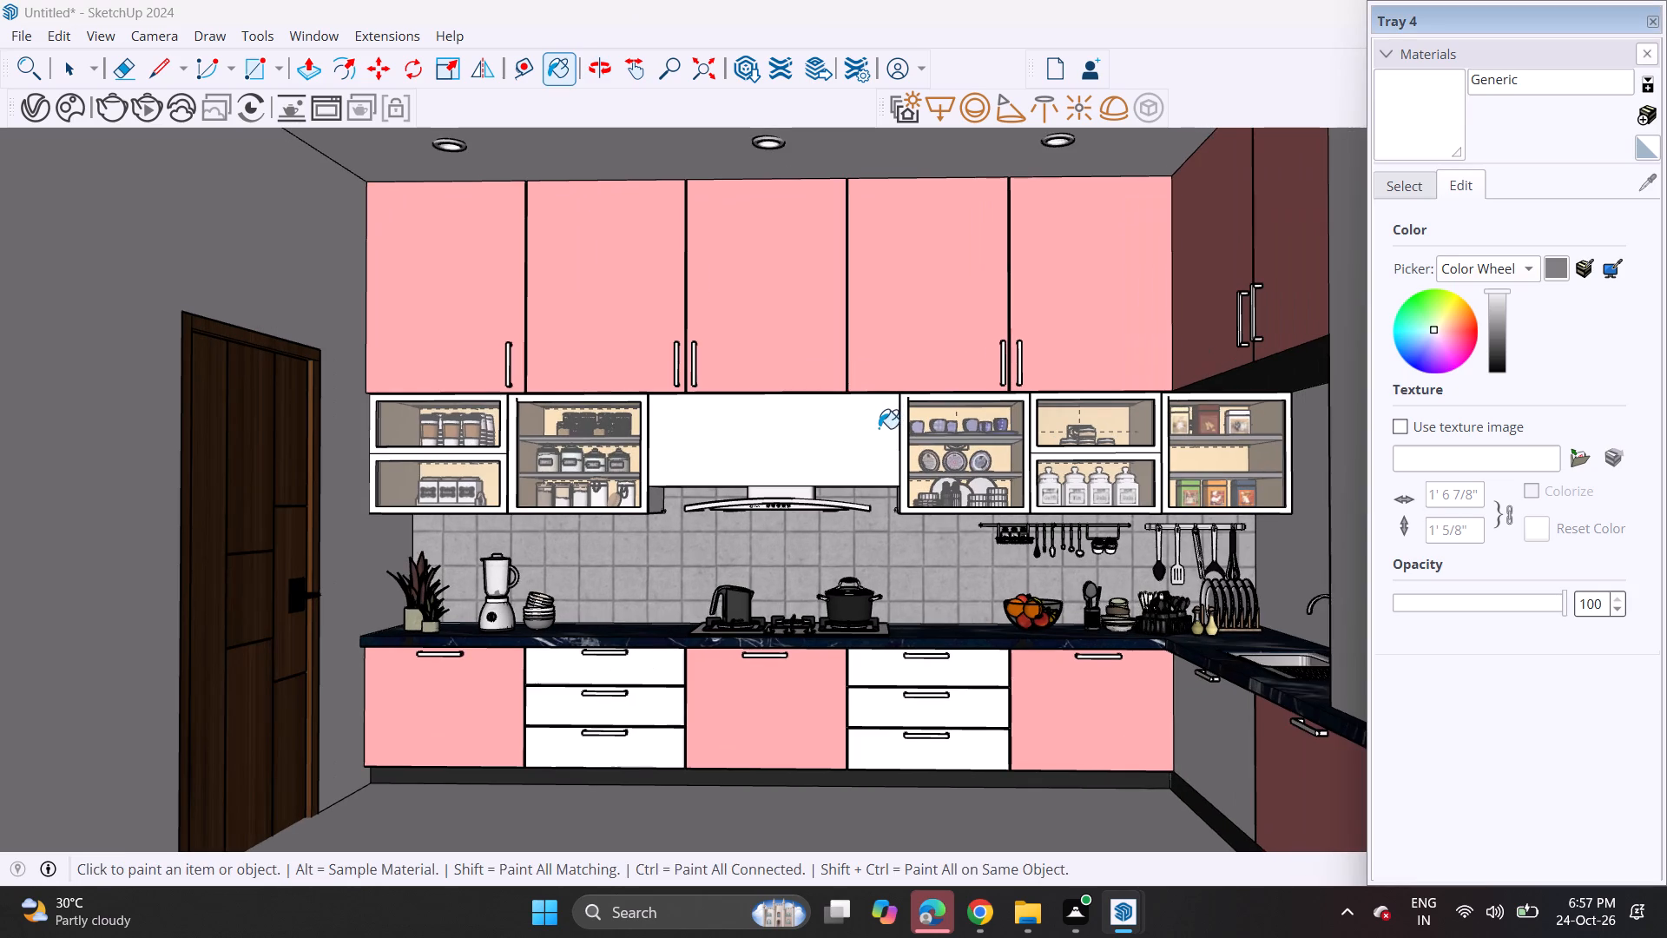
middle_click_drag(868, 429, 832, 427, "shift")
middle_click_drag(840, 426, 865, 428)
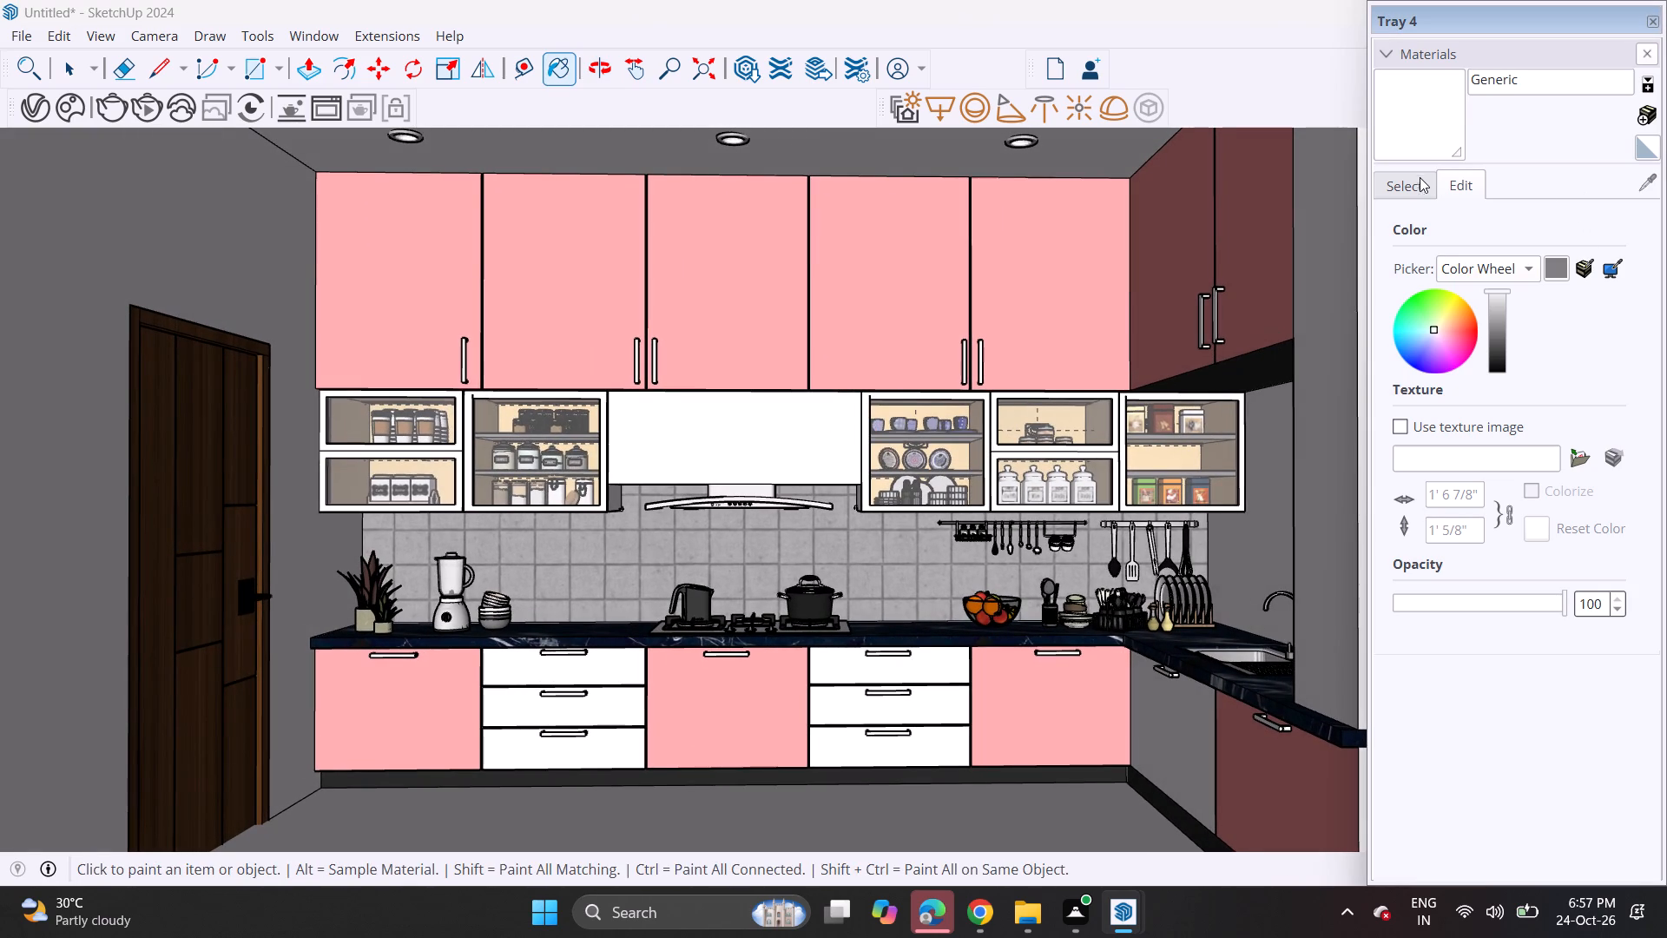
left_click(1410, 187)
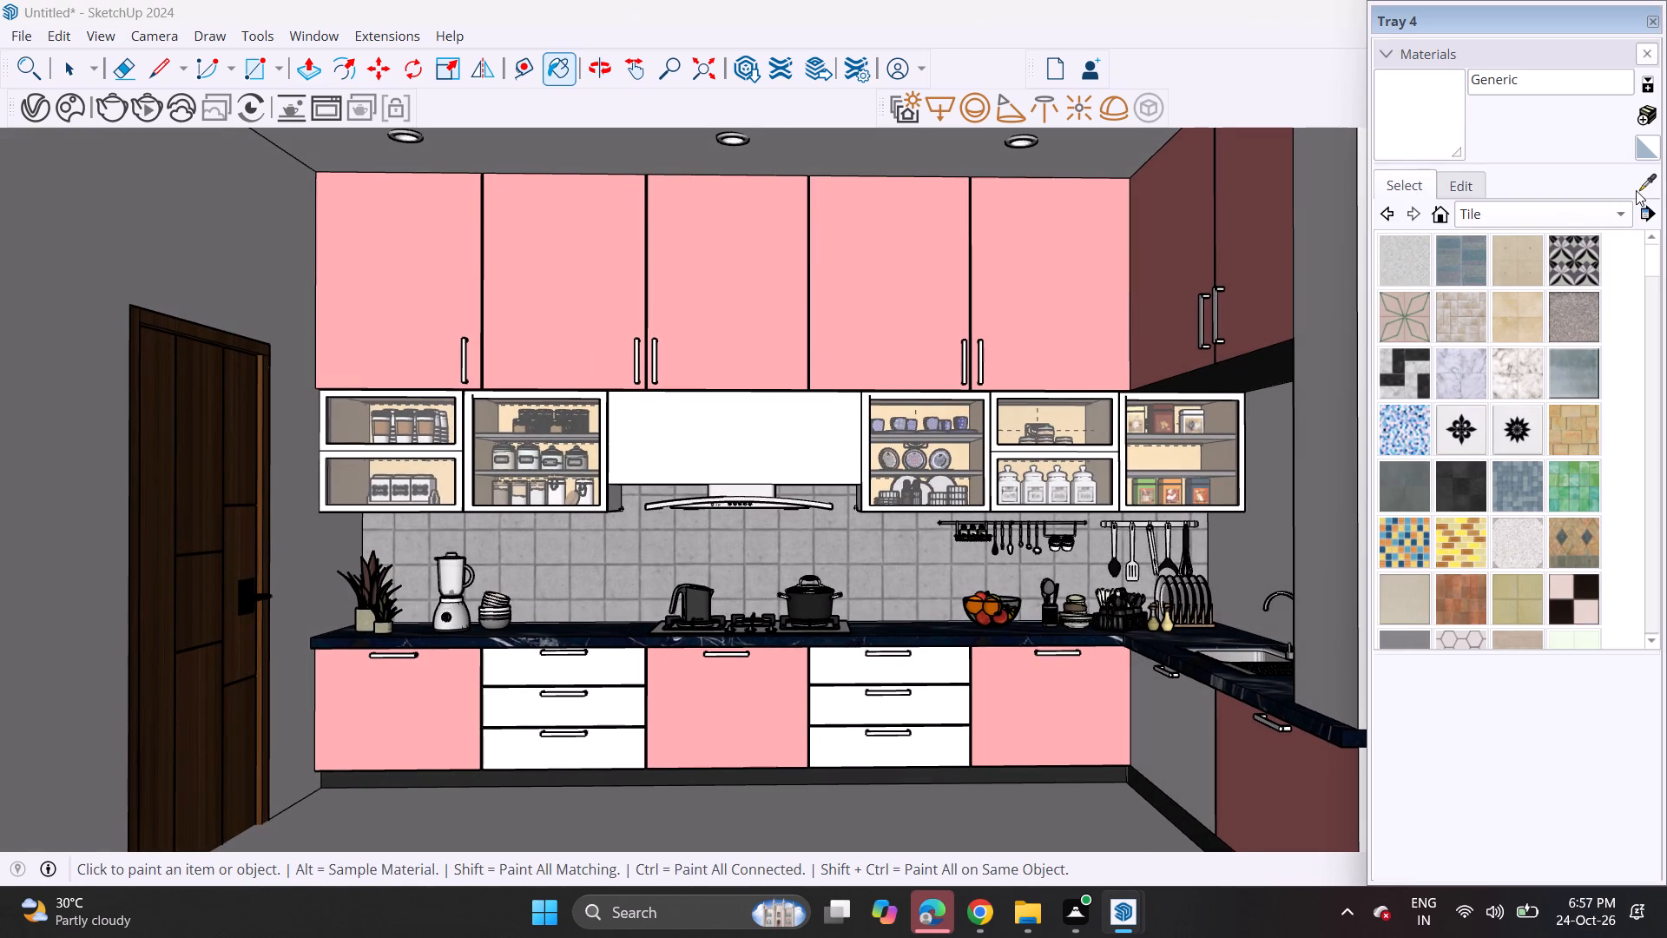
left_click(1636, 190)
left_click(873, 274)
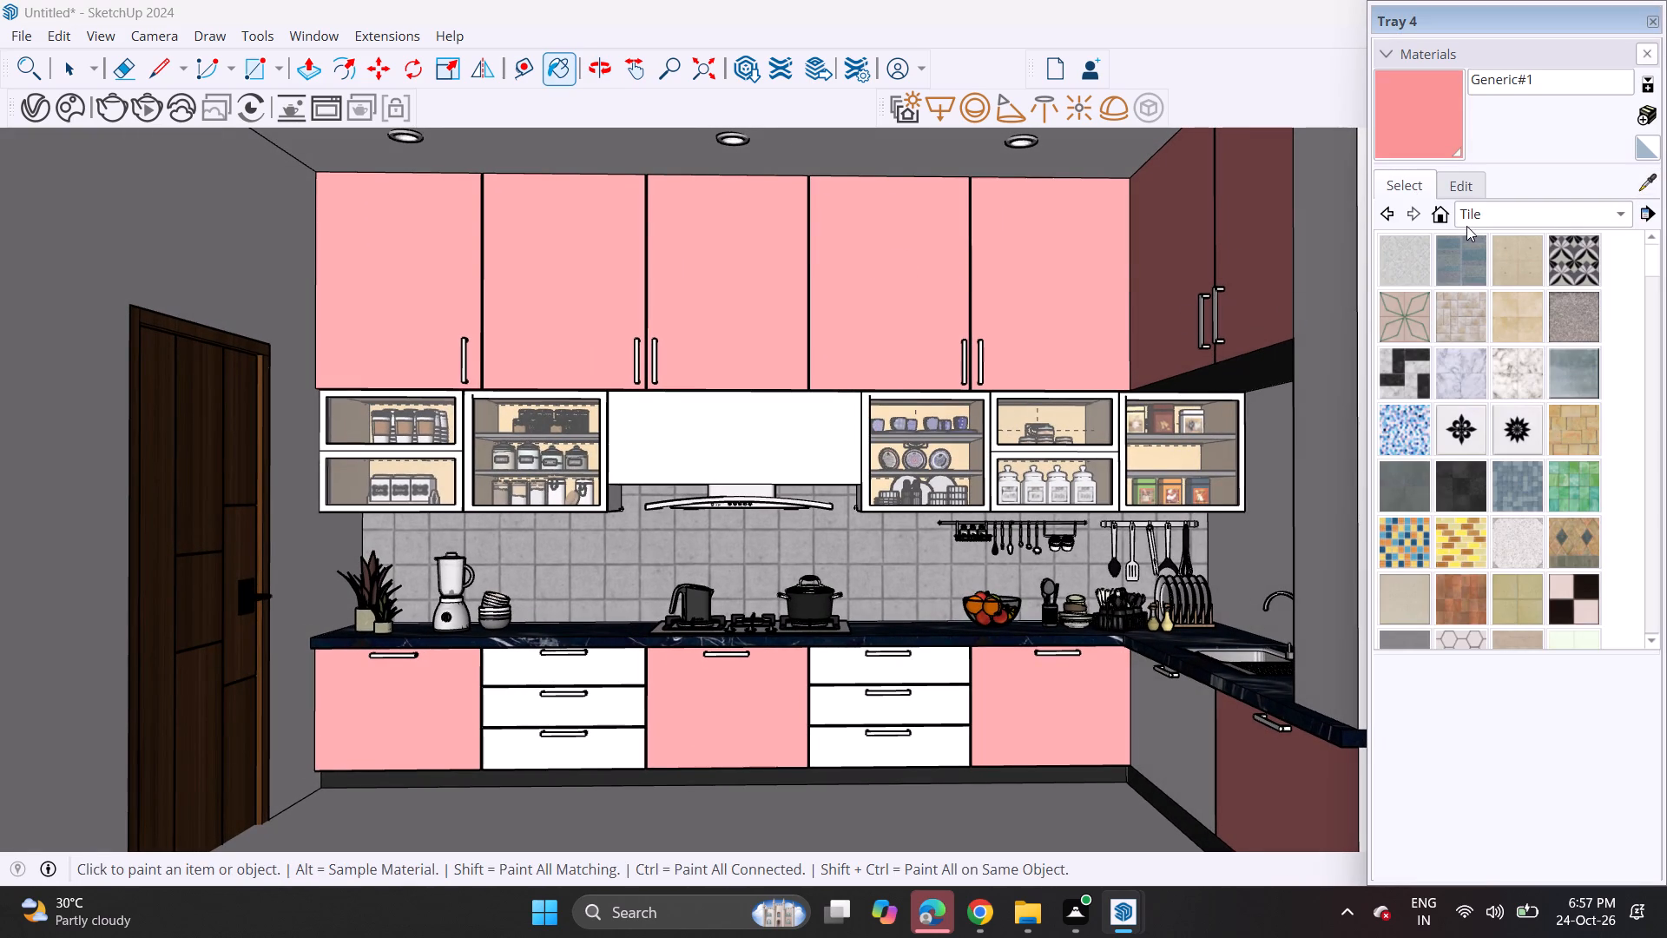
left_click(1467, 187)
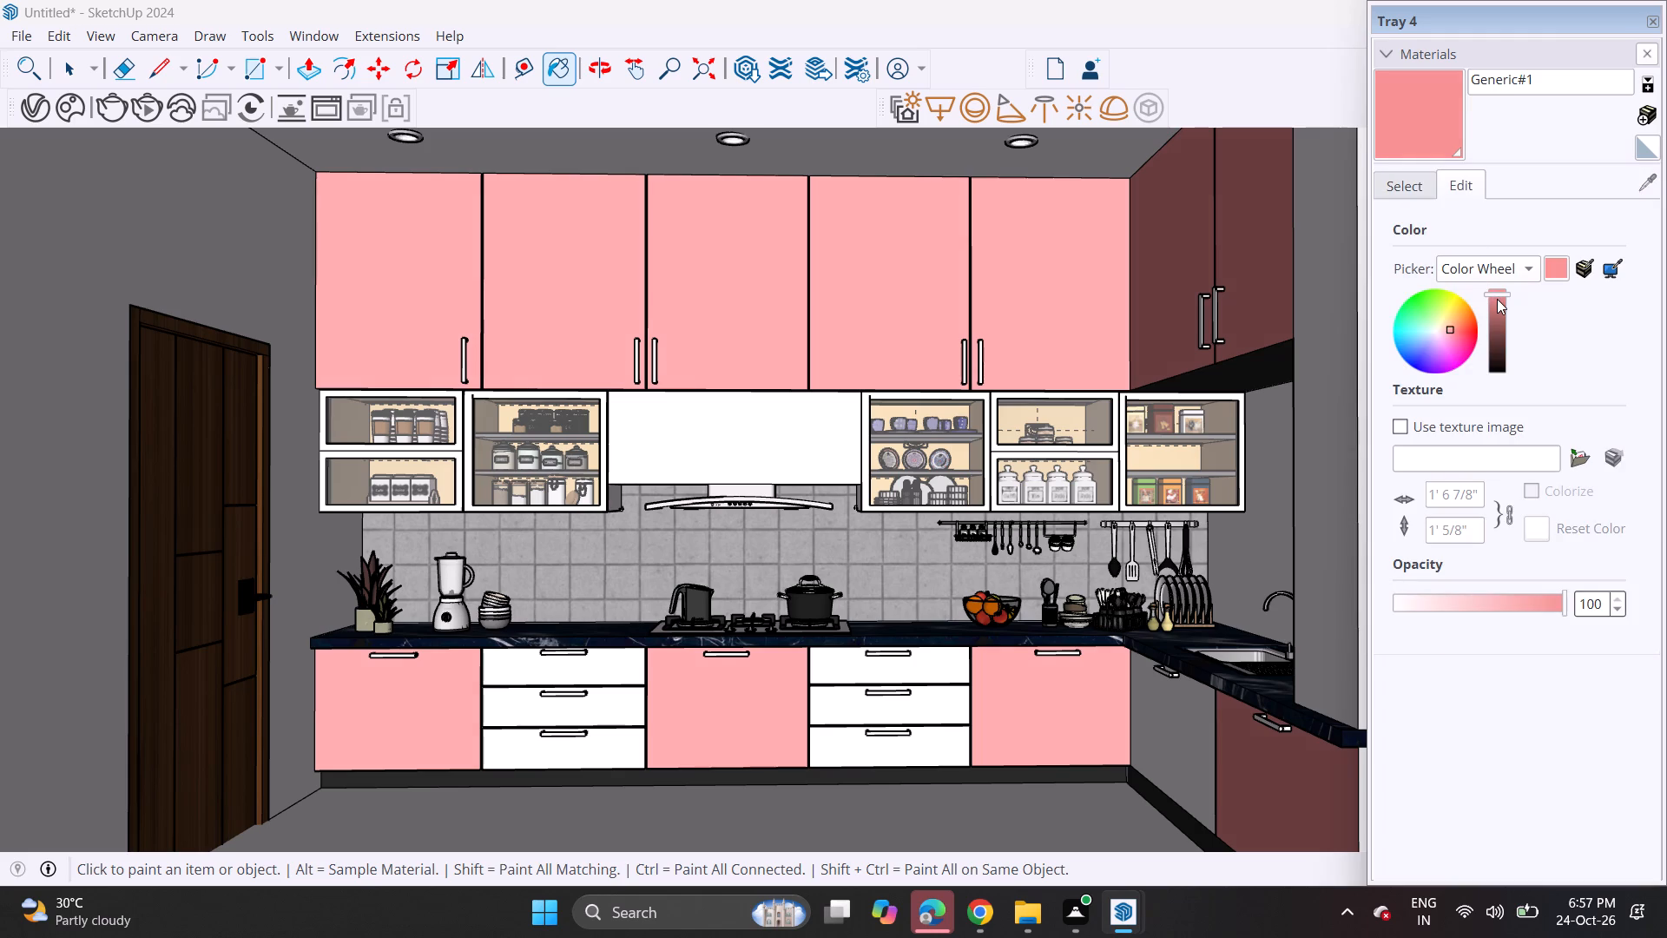
left_click(1497, 300)
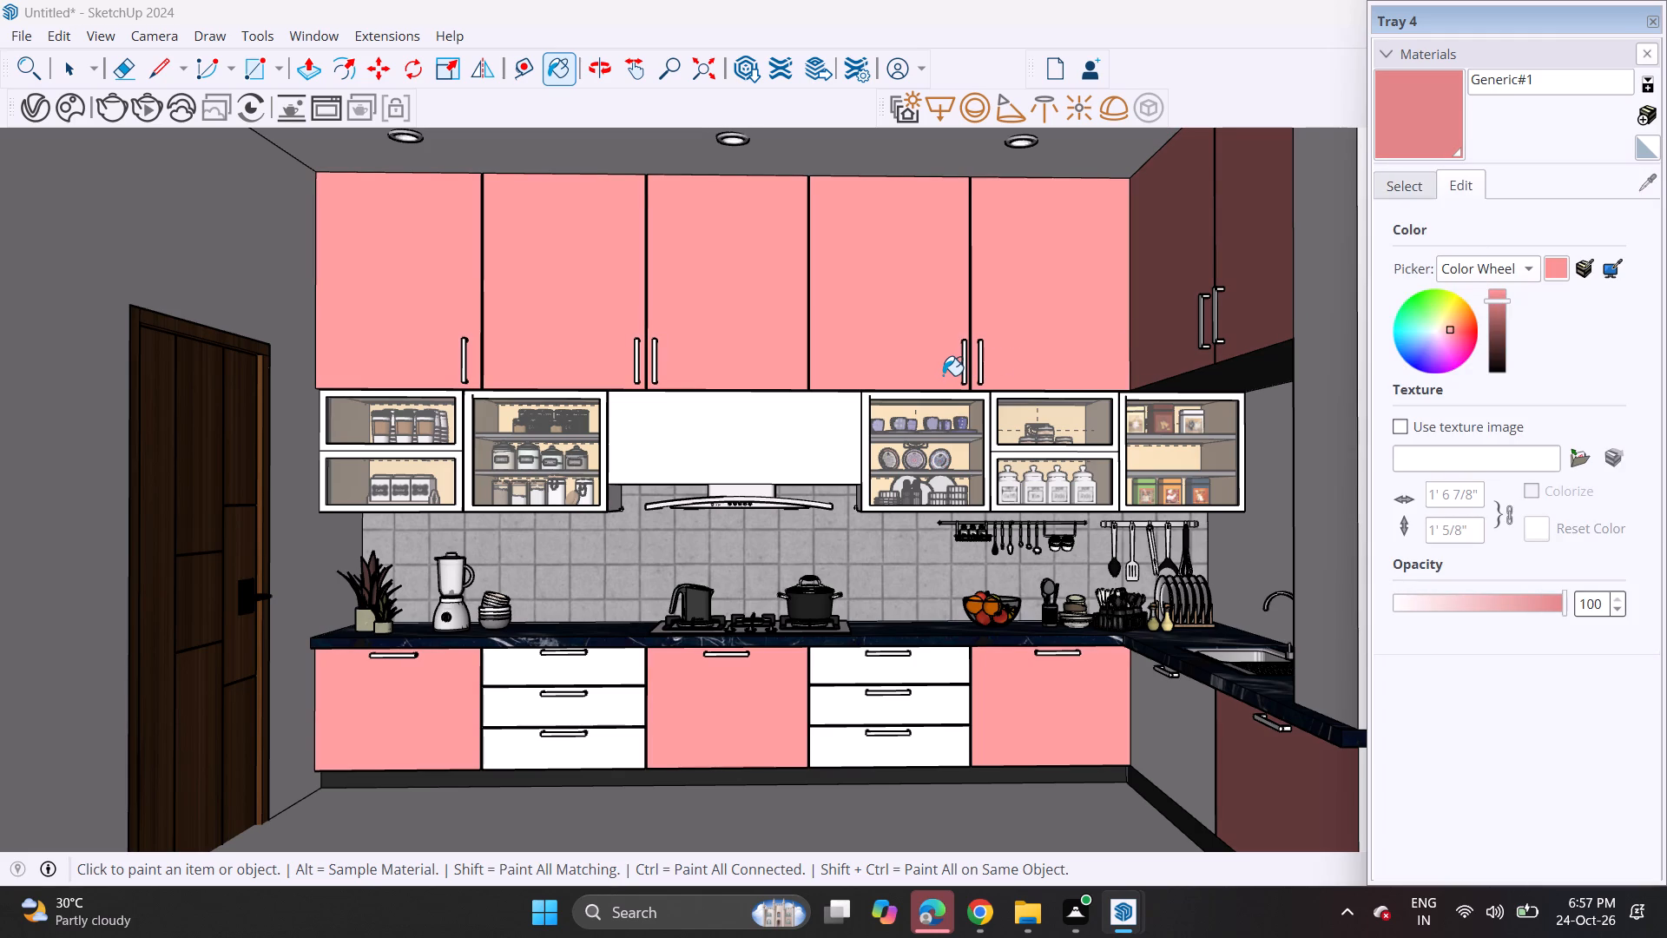
Draw a rectangle between opposite inner corners of the room's open front to close it with a wall face.
scroll(792, 407, "down", 12)
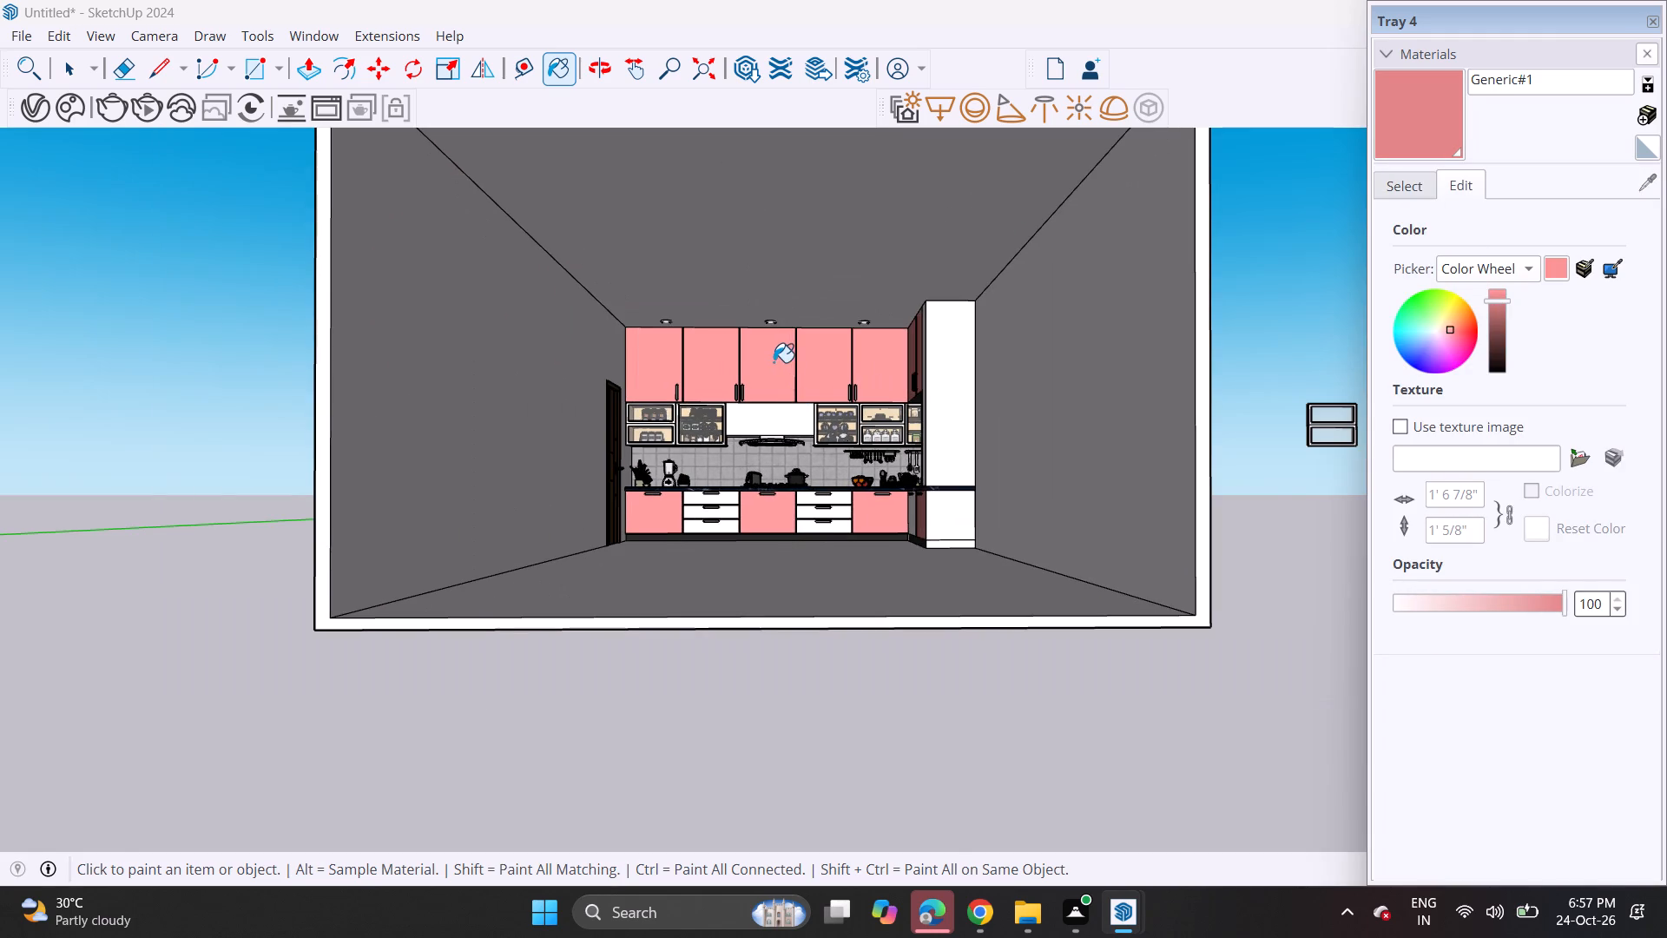
middle_click_drag(774, 366, 799, 427, "shift")
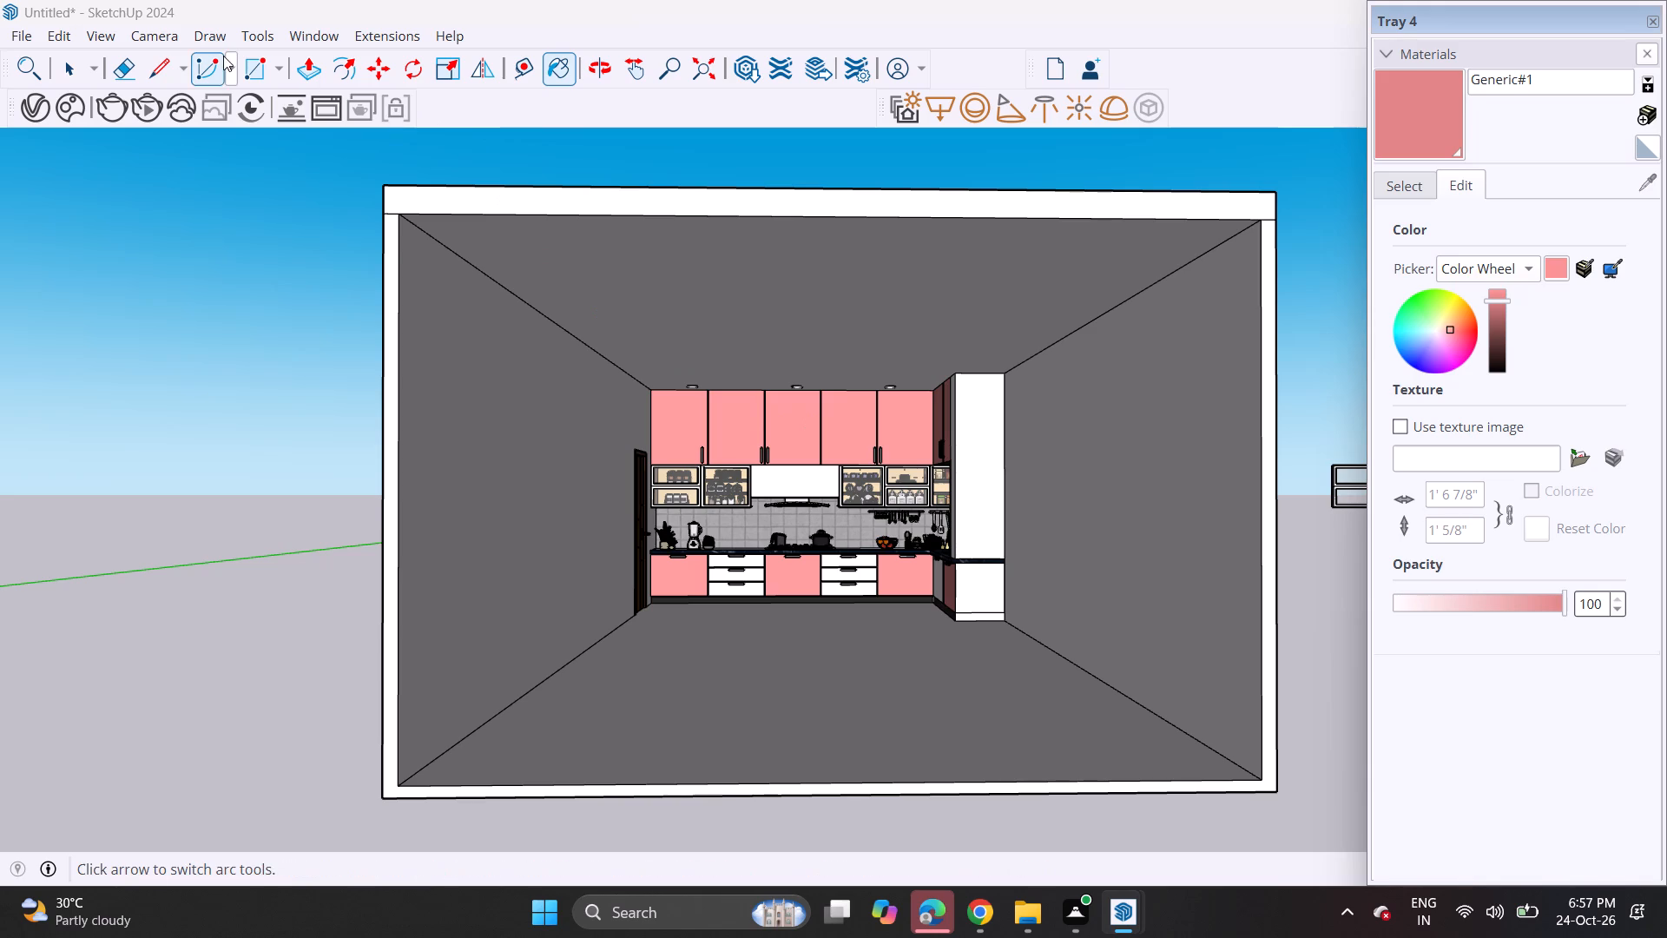
left_click(252, 79)
left_click(400, 221)
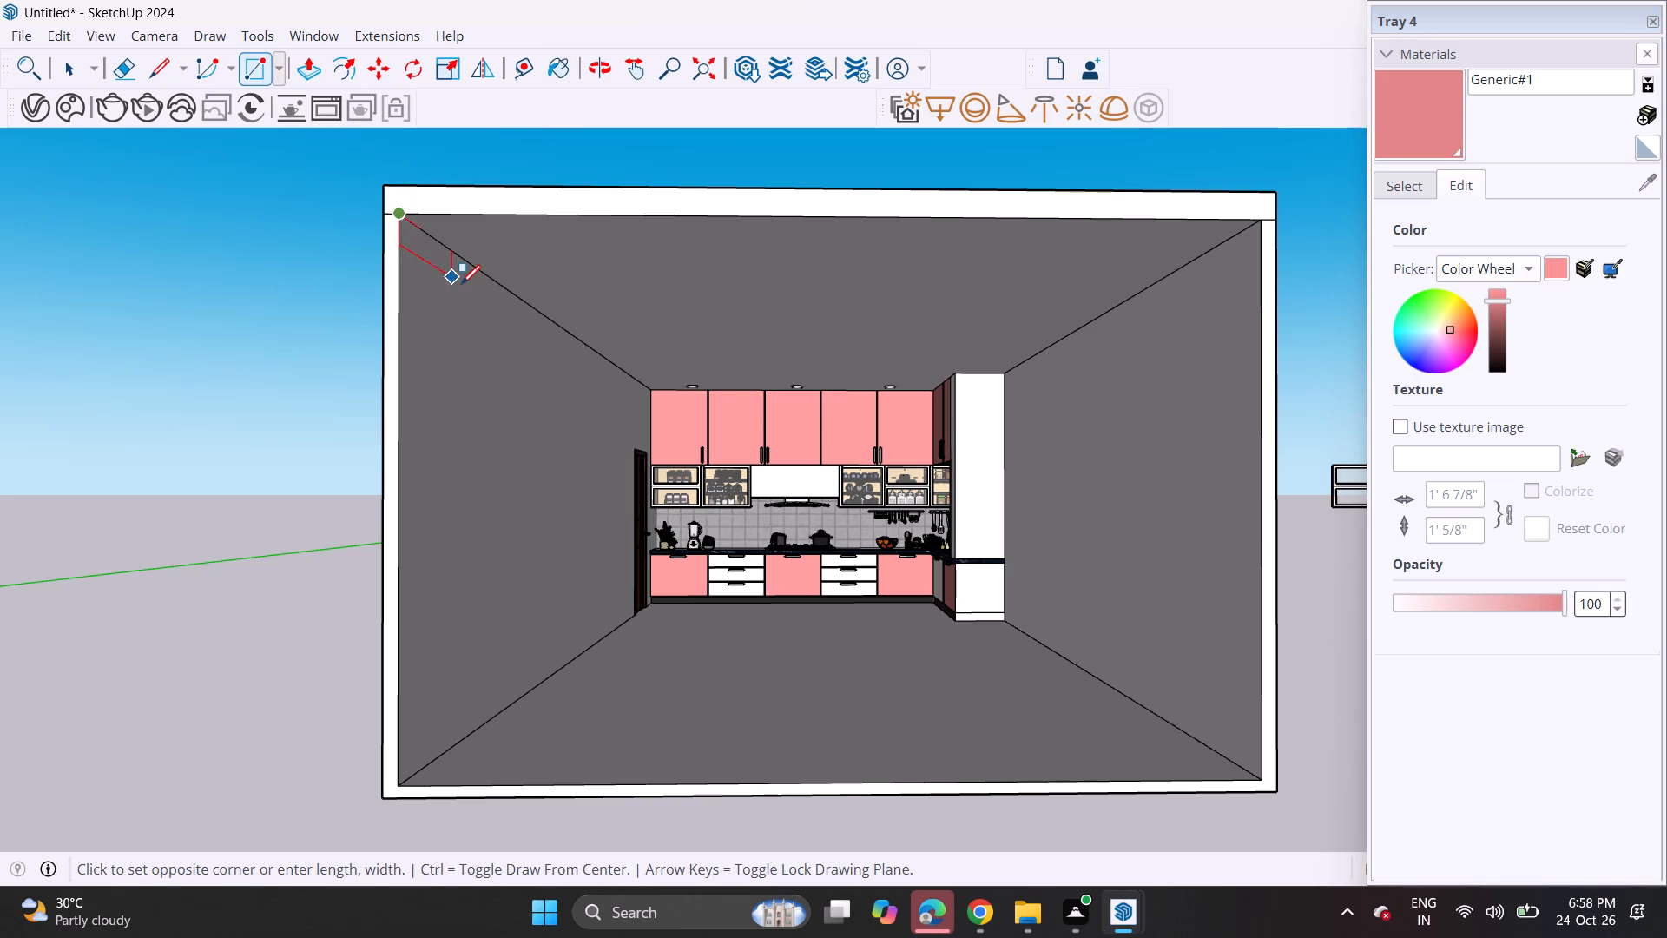
left_click(1263, 777)
scroll(1018, 571, "up", 20)
scroll(1018, 571, "up", 8)
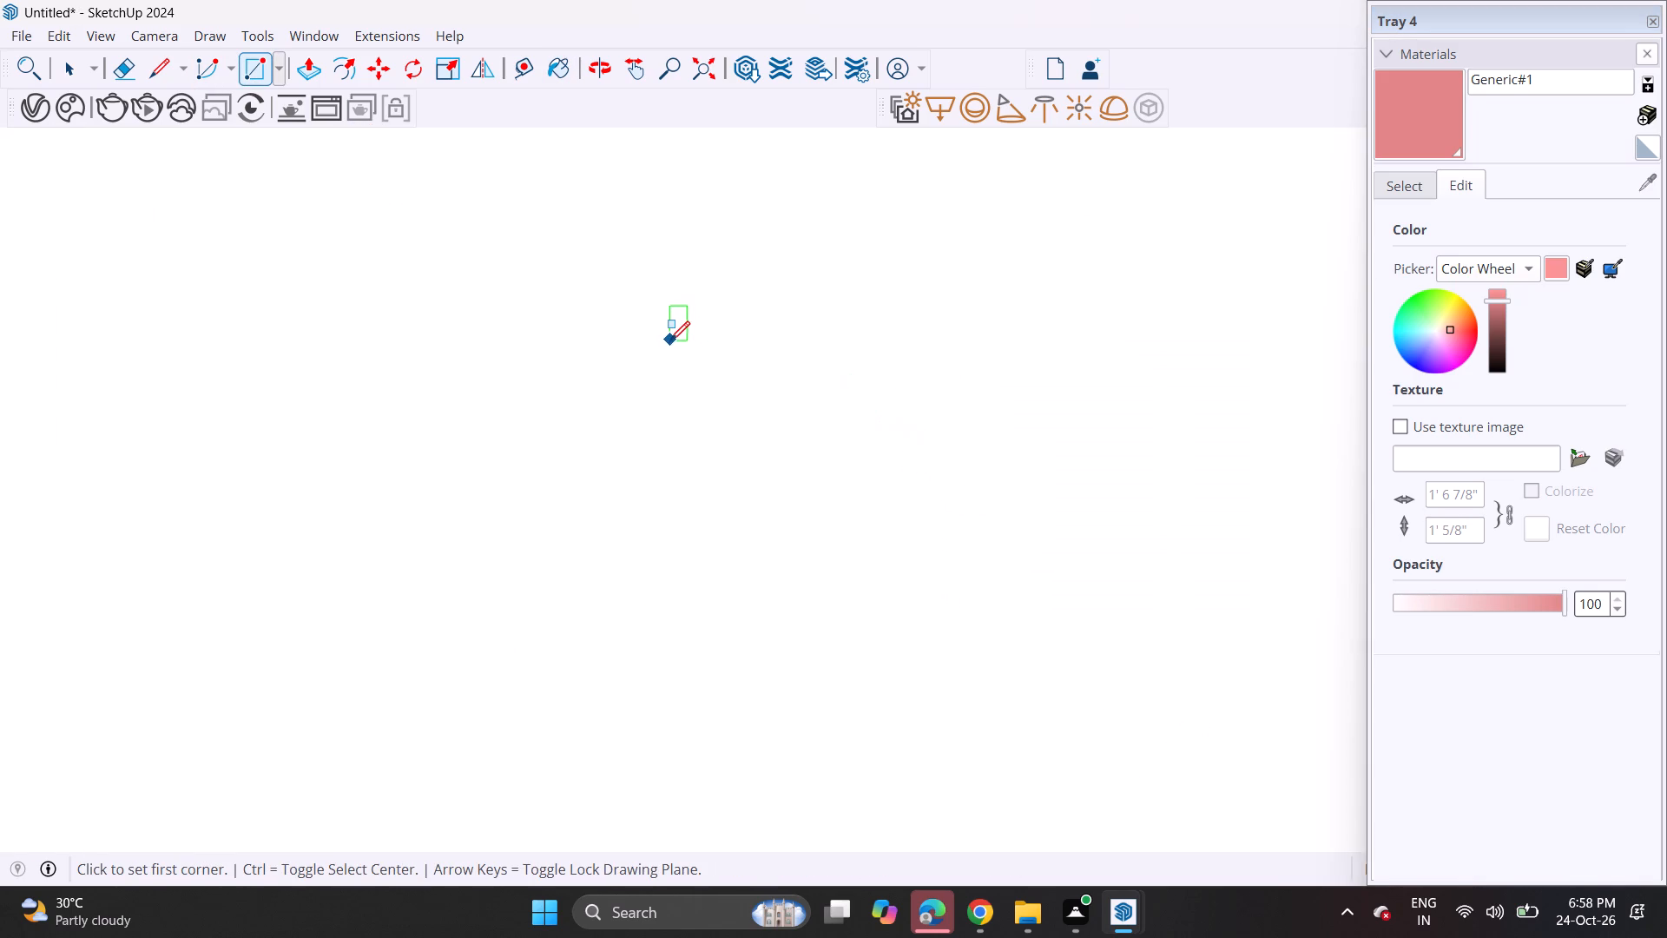
scroll(670, 340, "up", 18)
scroll(670, 340, "down", 1)
scroll(670, 340, "up", 20)
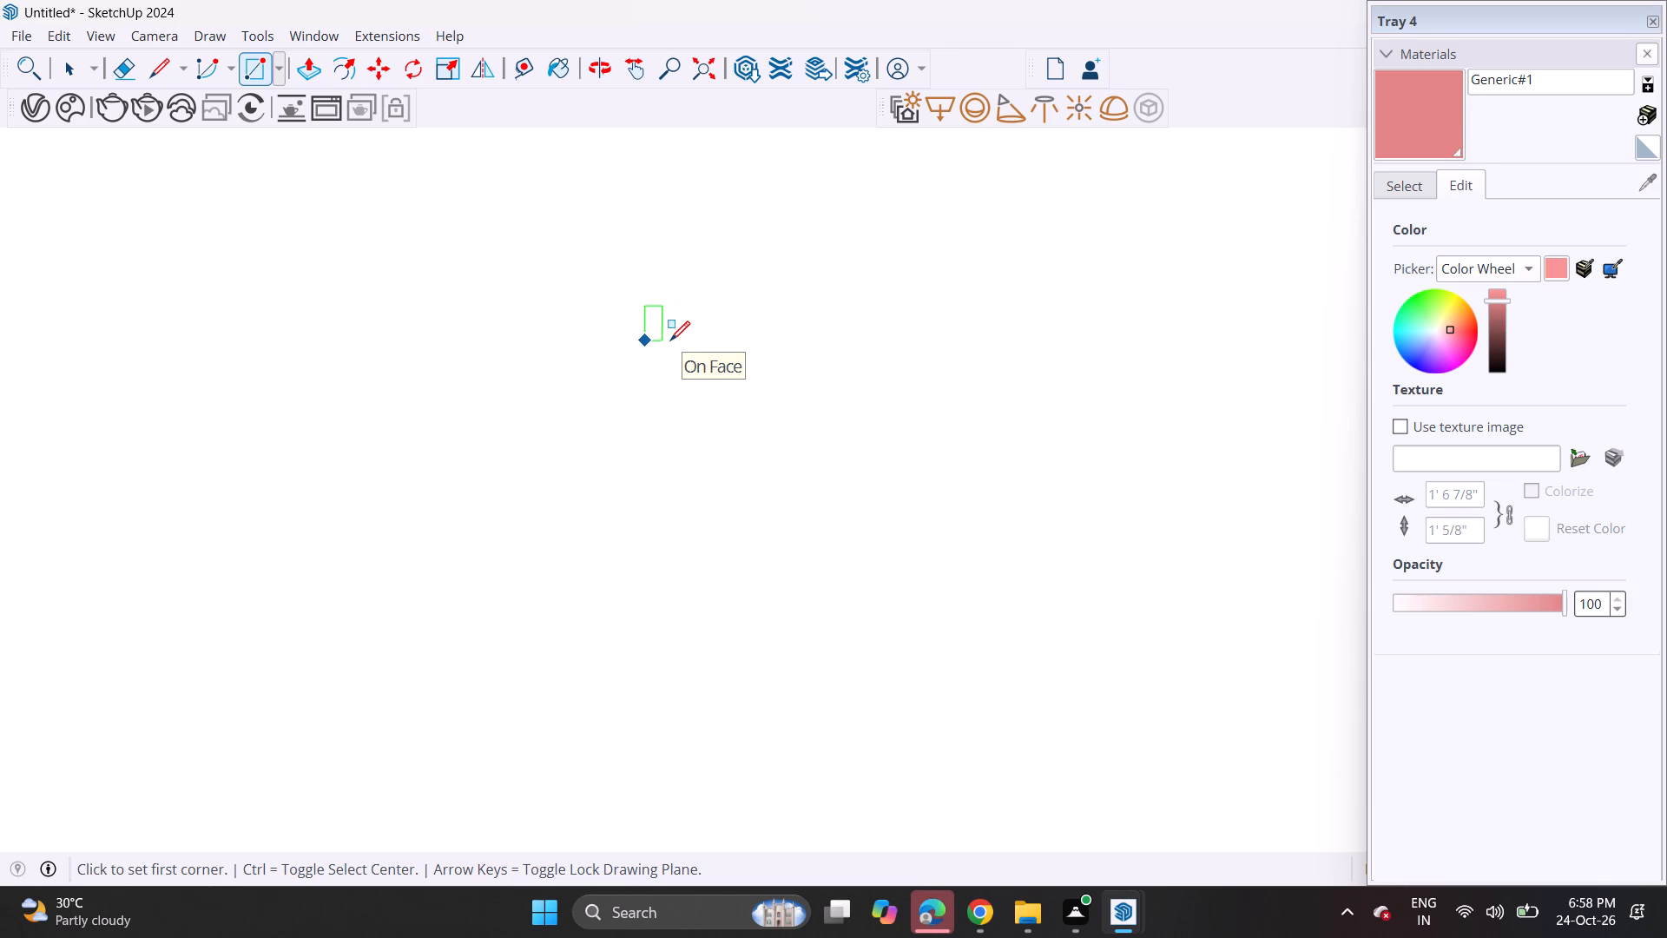
Frame a frontal interior view of the range-hood wall, including the door, ceiling lights and start of the sink counter.
scroll(670, 340, "up", 19)
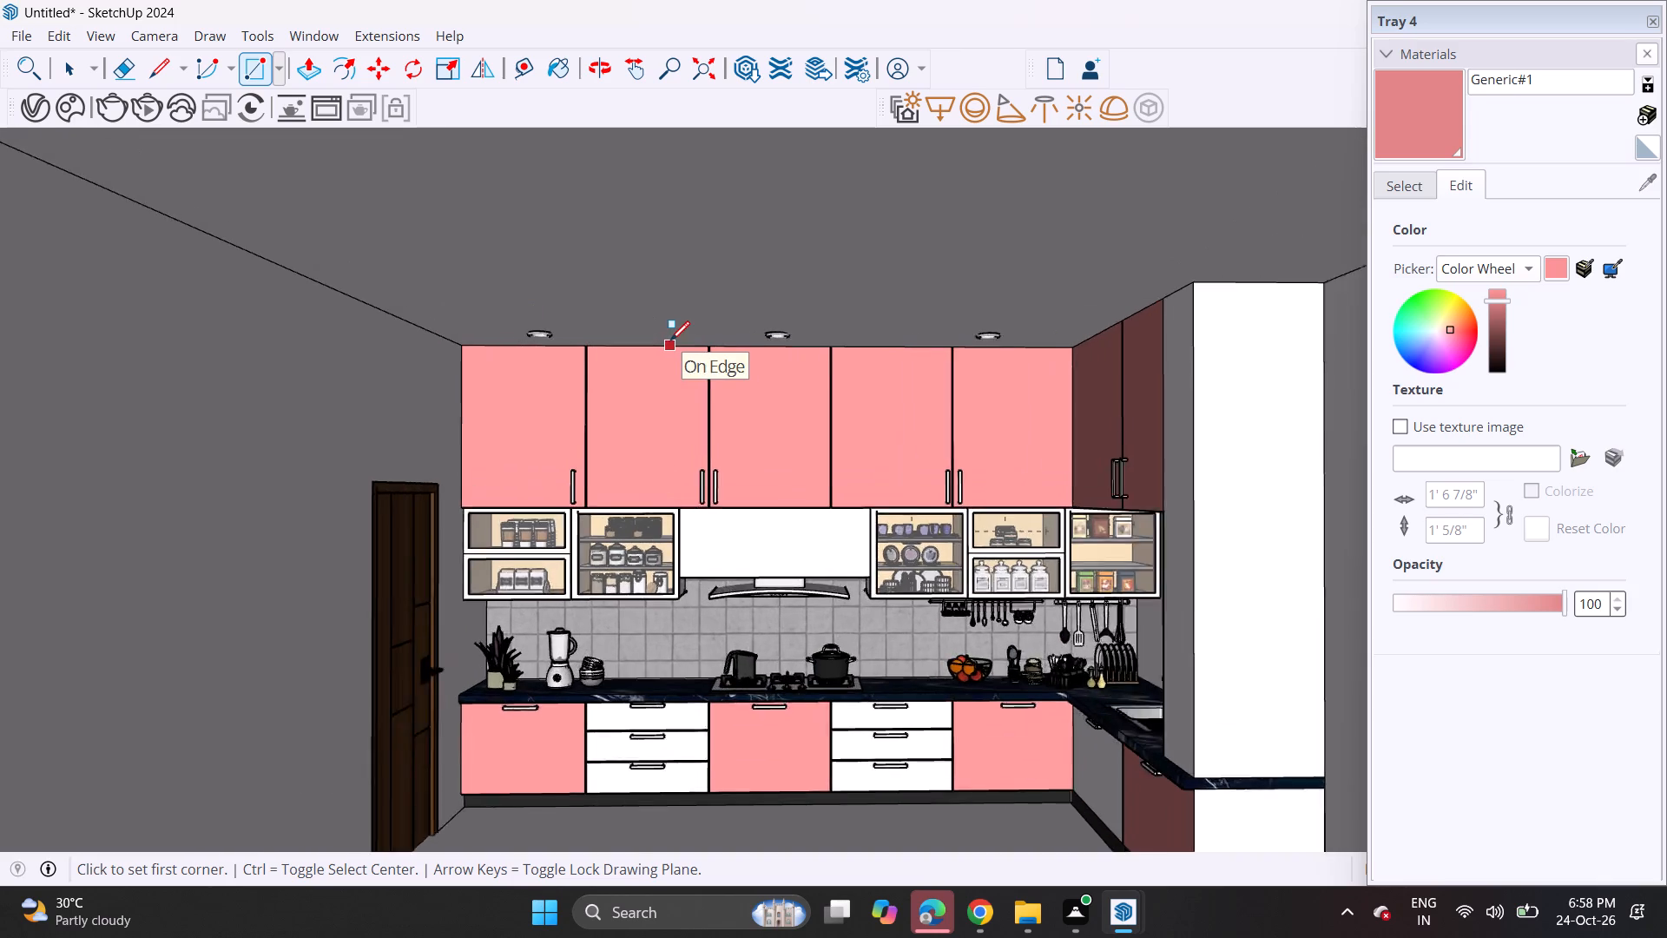
scroll(670, 340, "up", 2)
middle_click_drag(670, 340, 580, 196)
scroll(580, 195, "up", 1)
middle_click_drag(577, 195, 571, 135, "shift")
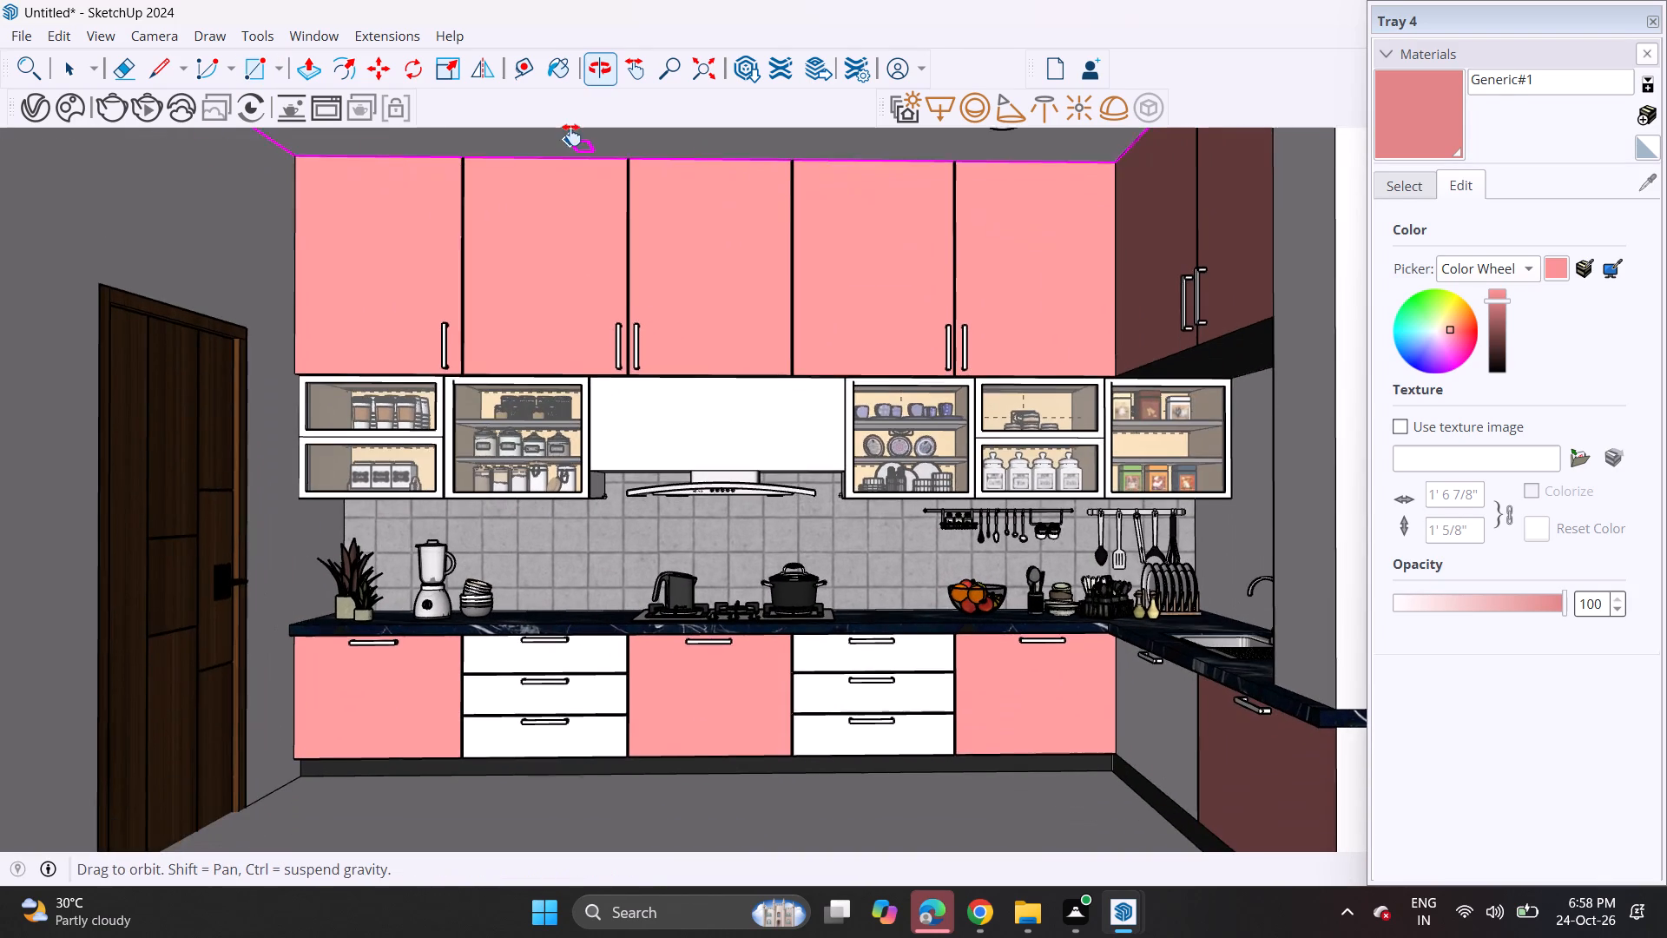
middle_click_drag(571, 135, 571, 132, "shift")
scroll(571, 132, "up", 1)
scroll(565, 161, "down", 4)
scroll(565, 162, "up", 1)
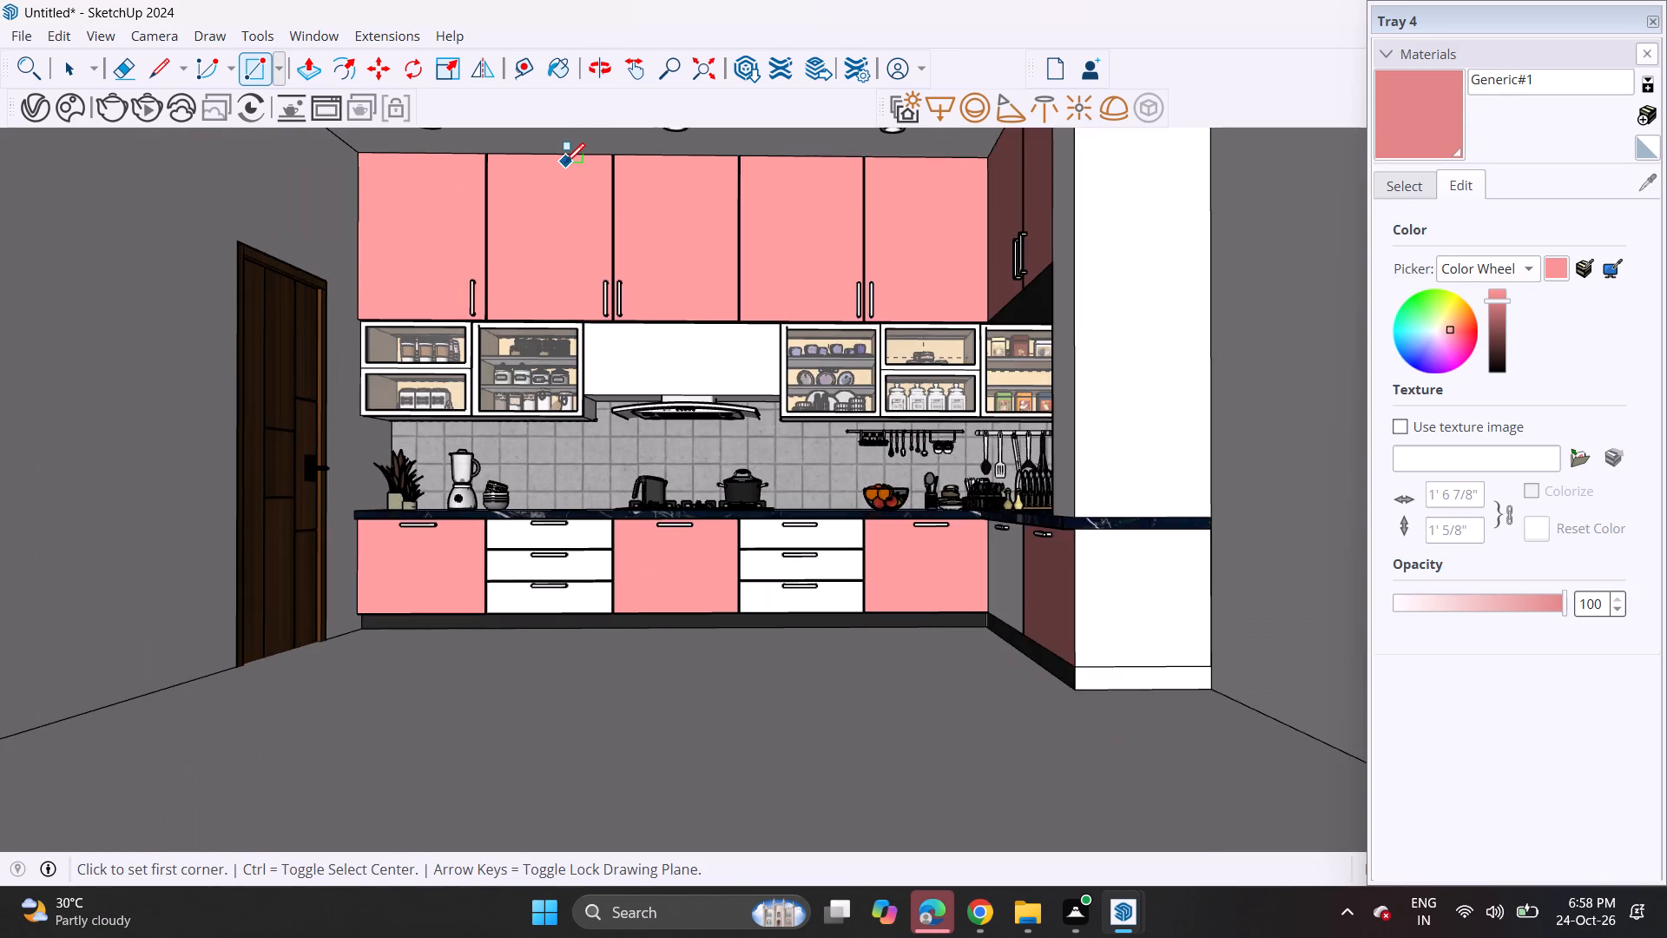
scroll(565, 162, "up", 2)
middle_click_drag(565, 163, 559, 189, "shift")
scroll(559, 189, "down", 1)
middle_click_drag(564, 189, 597, 192, "shift")
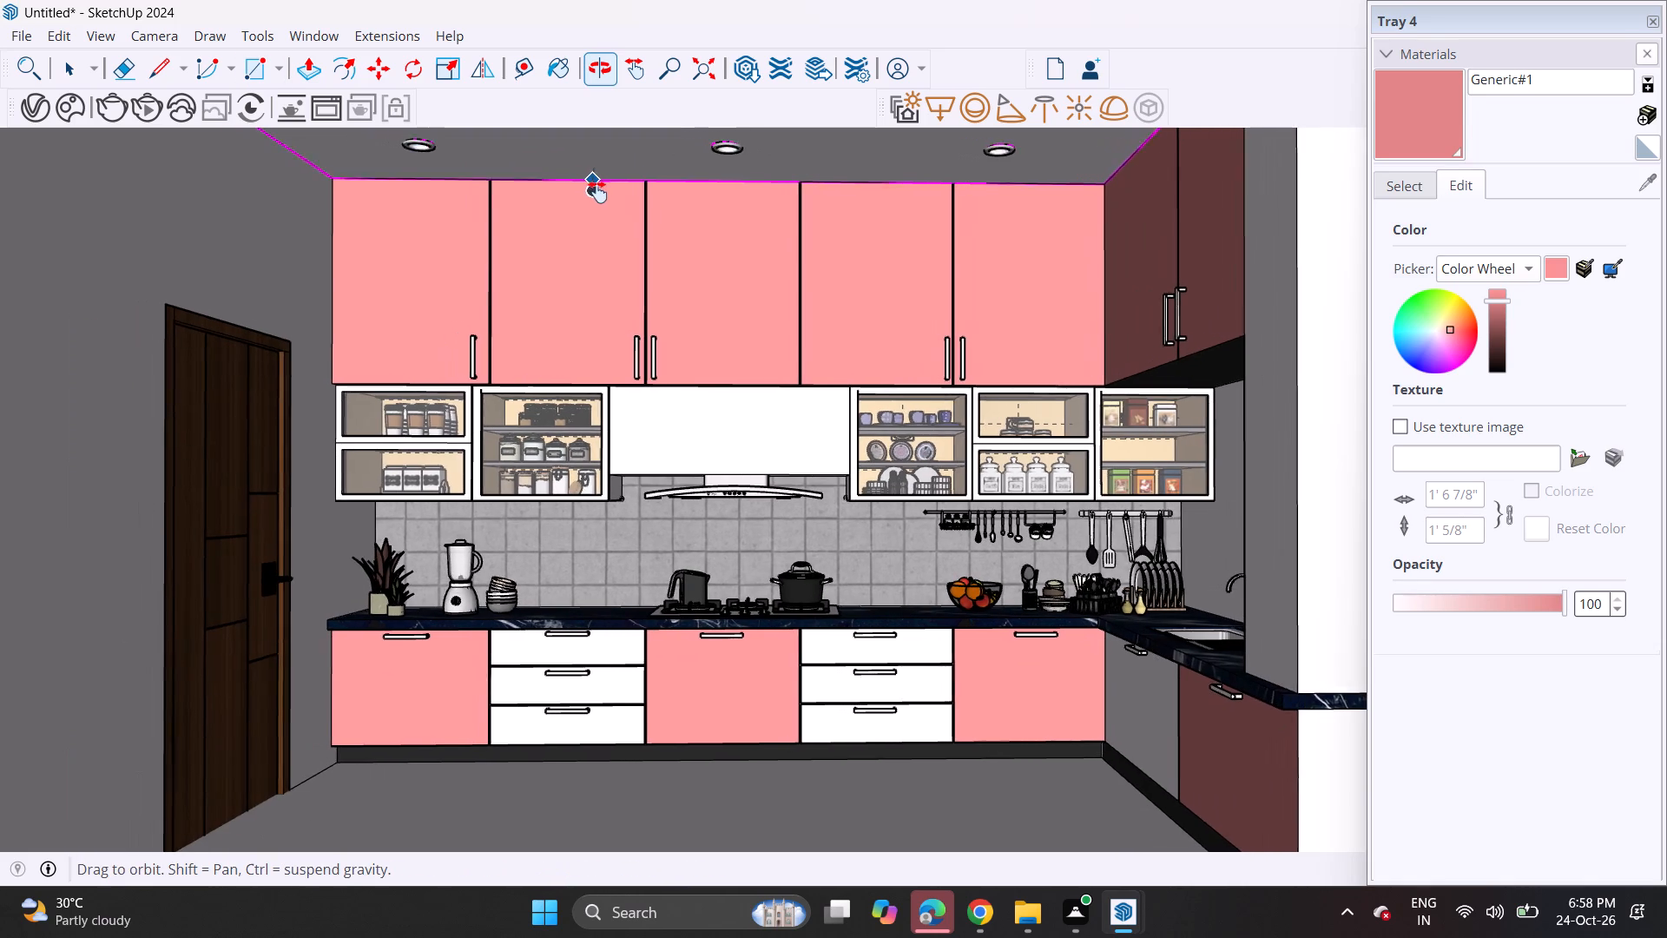
middle_click_drag(597, 192, 598, 195, "shift")
middle_click_drag(580, 195, 568, 193, "shift")
scroll(563, 192, "up", 1)
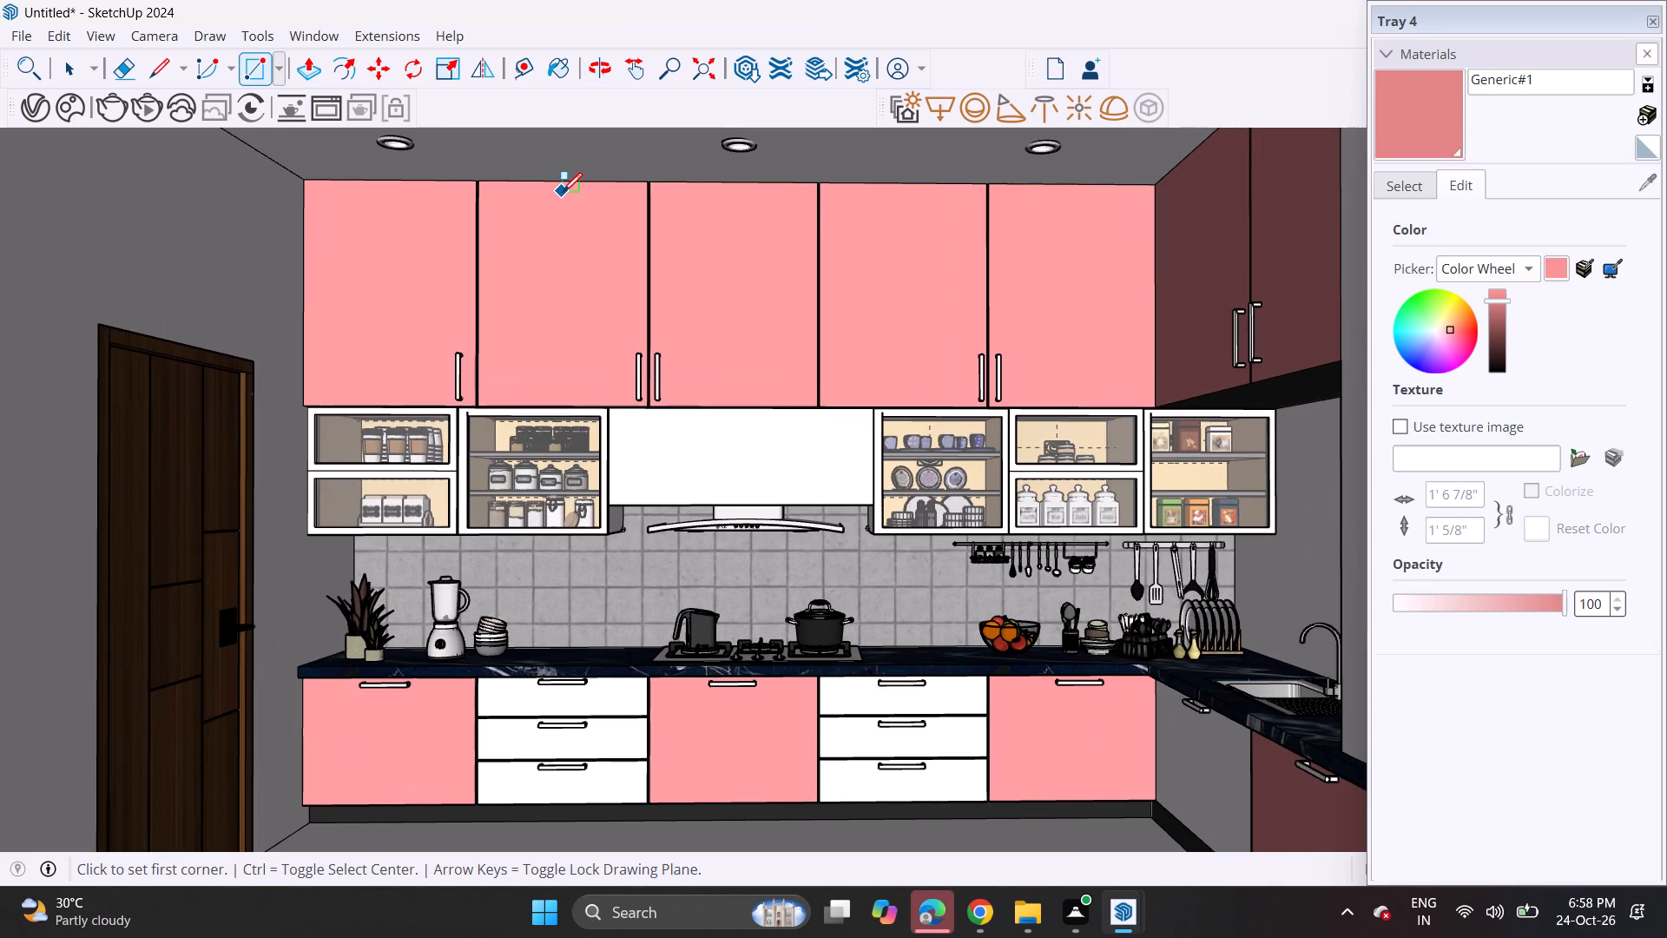
middle_click_drag(561, 191, 549, 183, "shift")
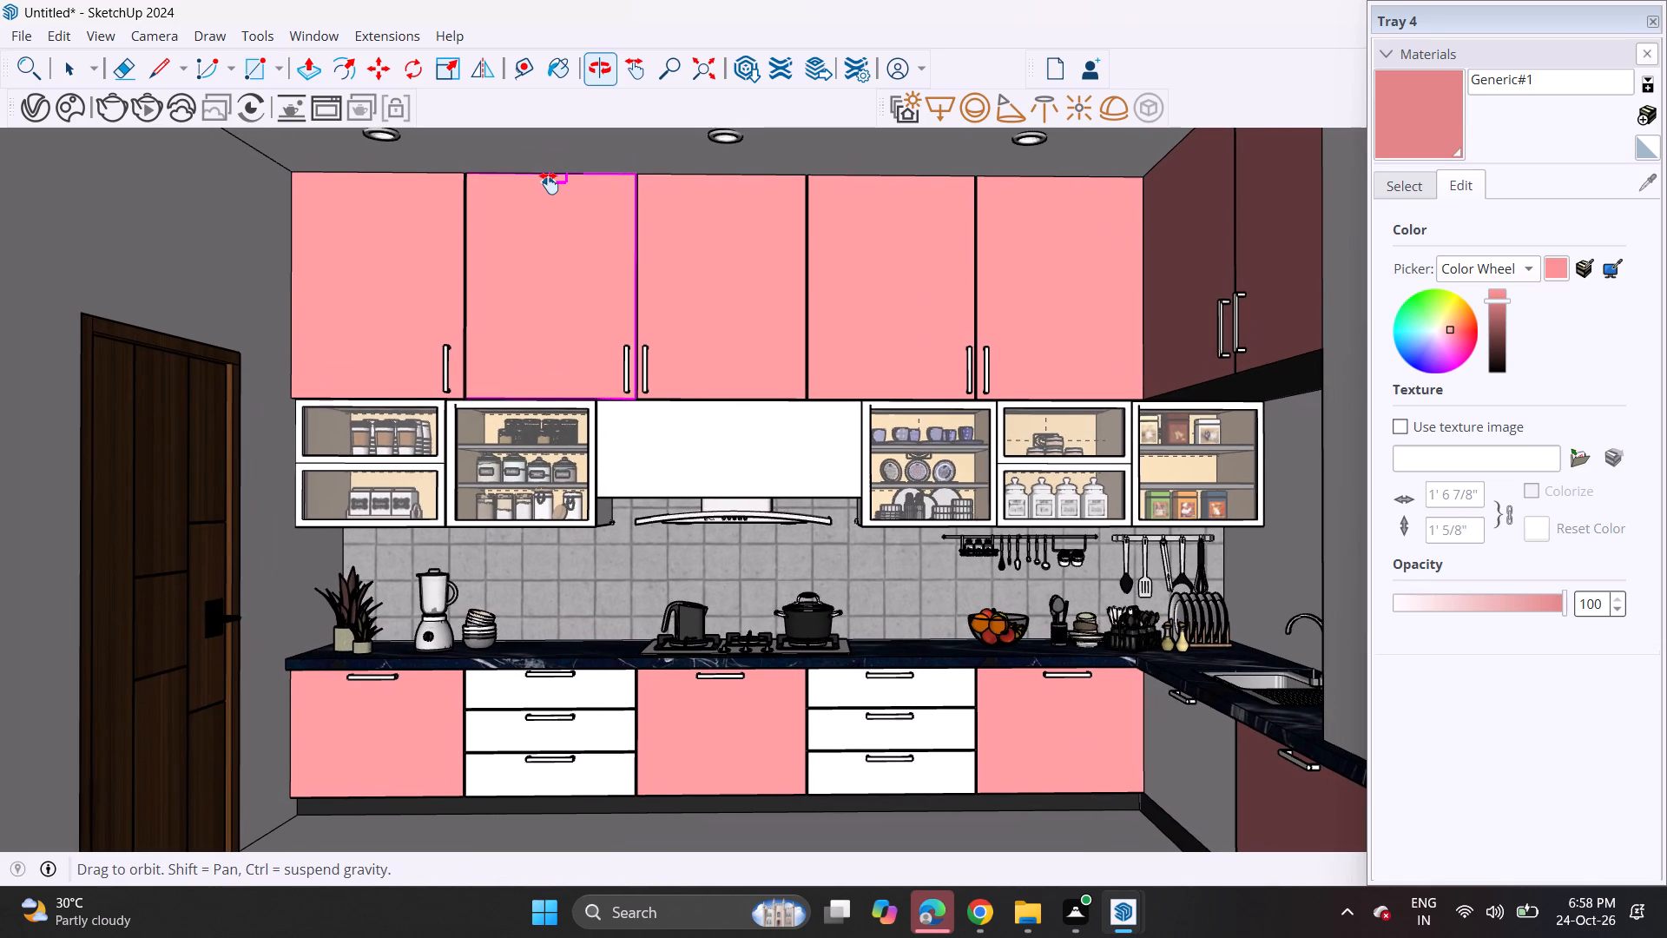
middle_click_drag(549, 183, 549, 182, "shift")
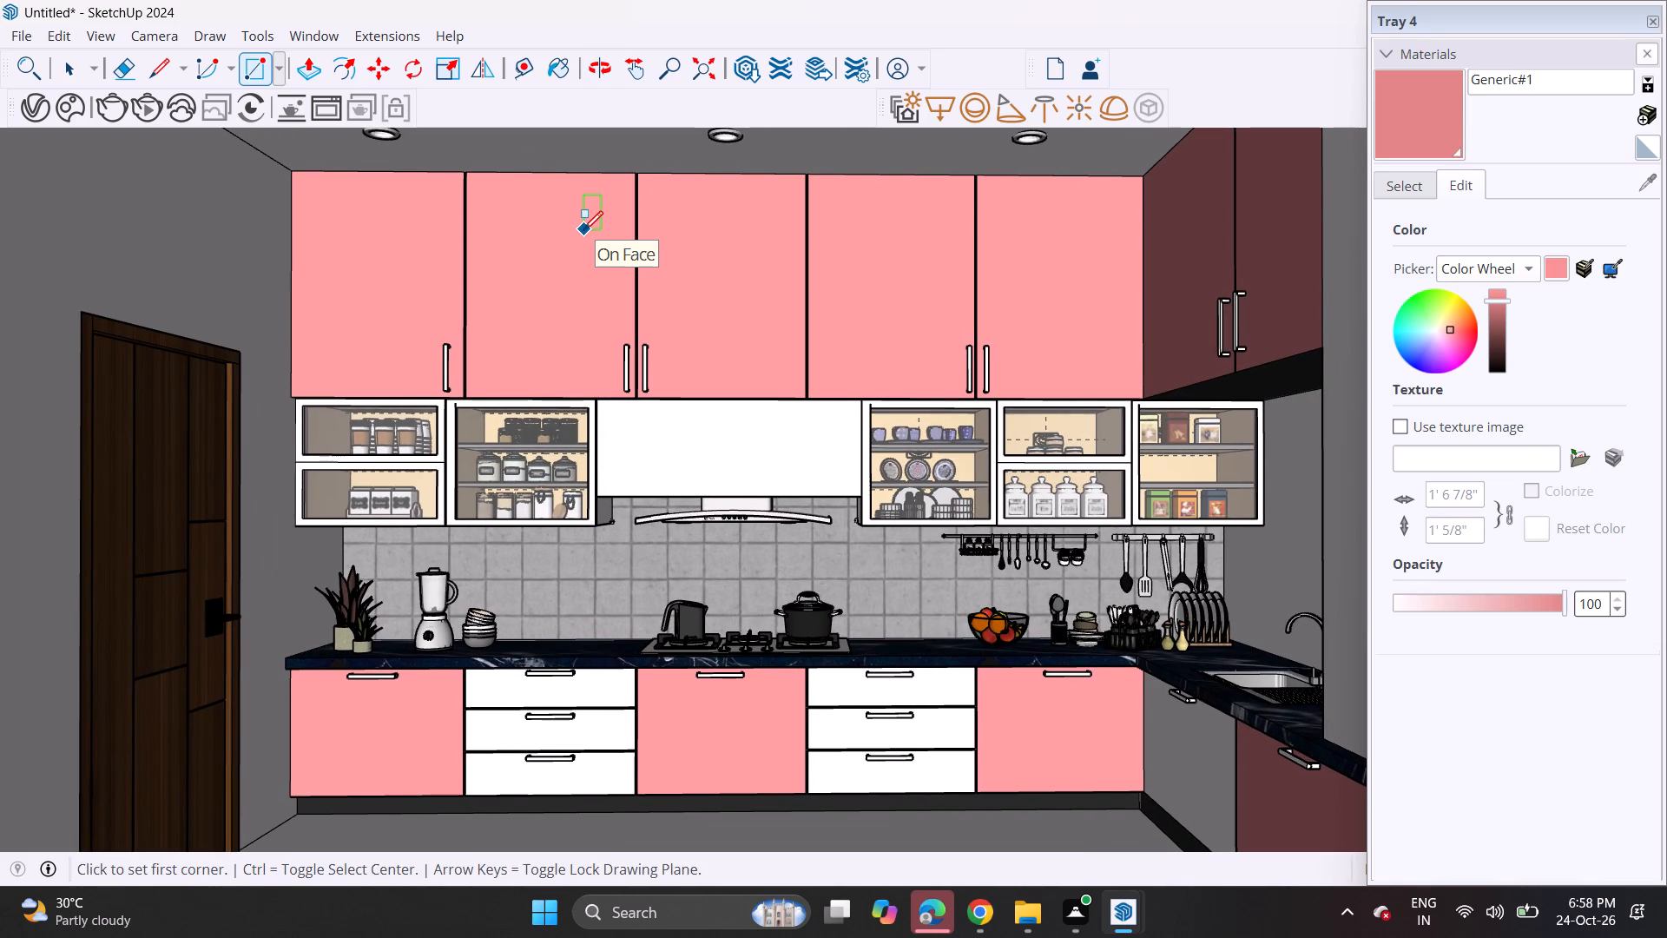
middle_click_drag(565, 232, 557, 225)
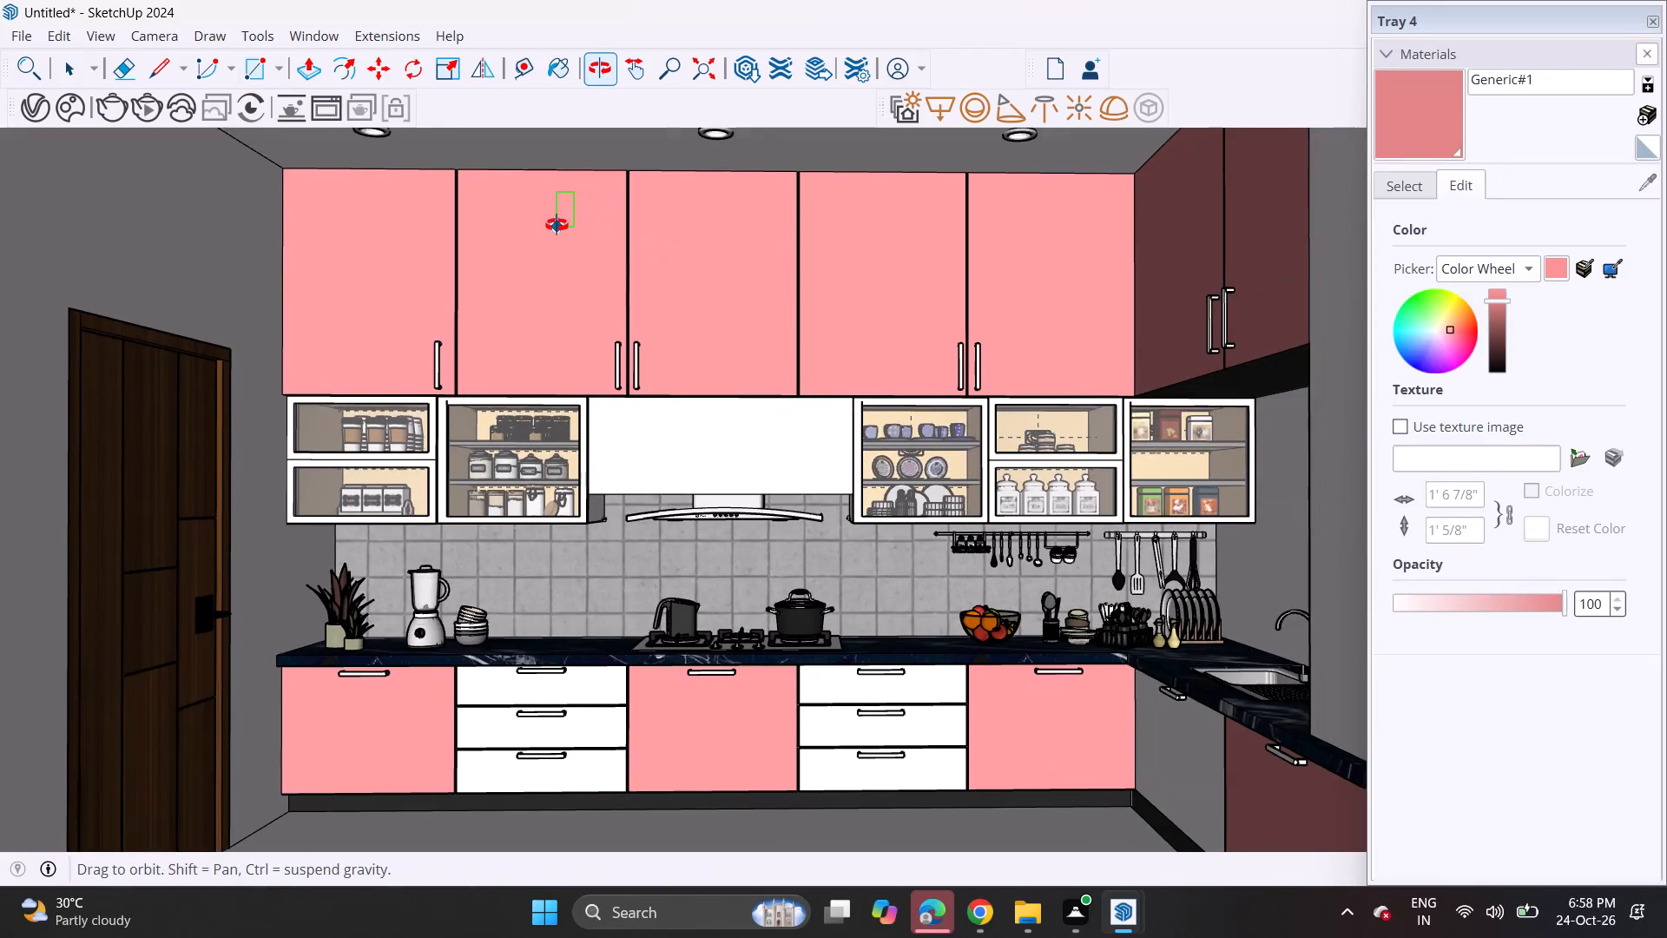
middle_click_drag(557, 225, 557, 204)
middle_click_drag(557, 202, 567, 230, "shift")
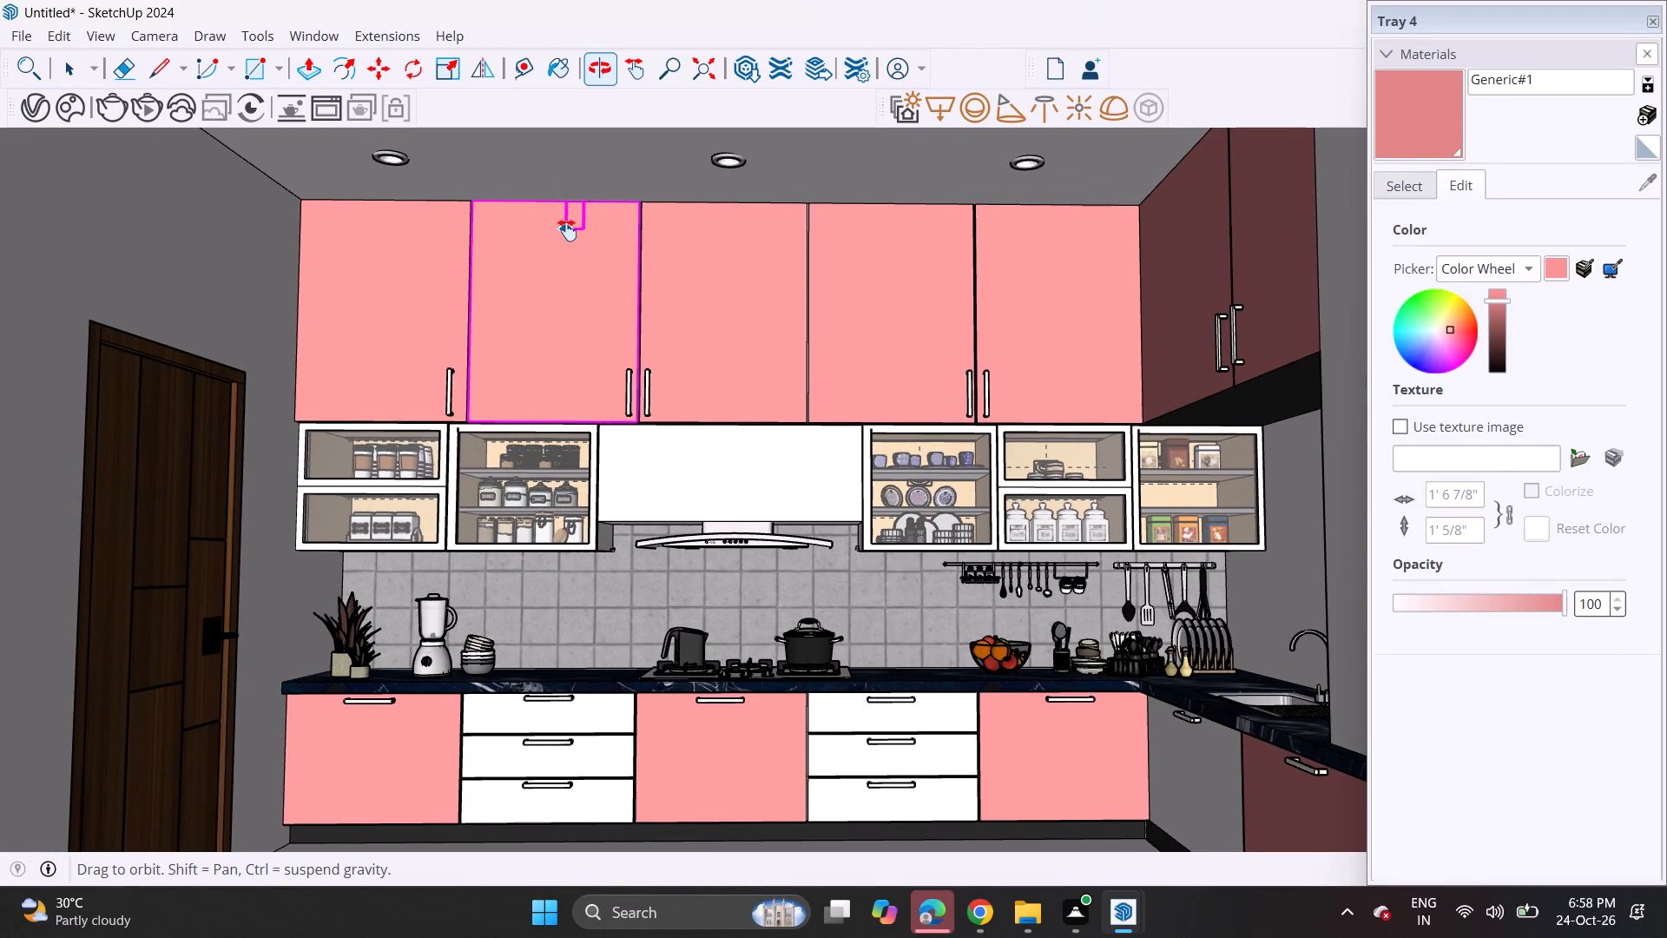
middle_click_drag(567, 230, 564, 230, "shift")
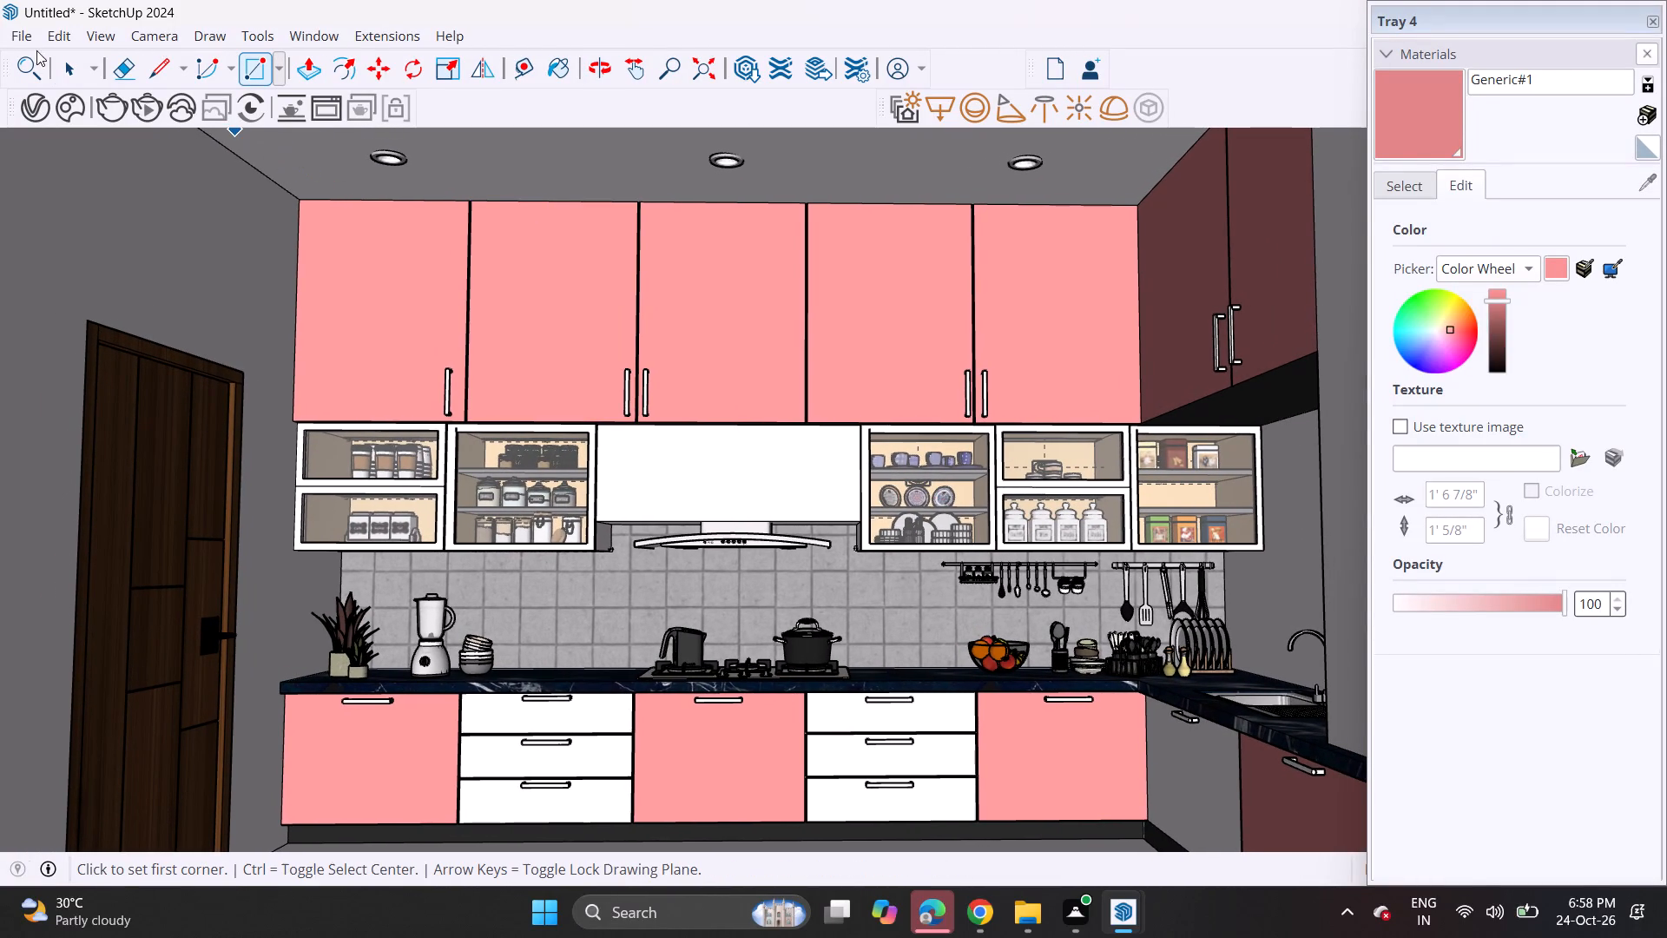
Save the model as KITCHEN in the VAMSHI INTERIOR folder.
left_click(23, 34)
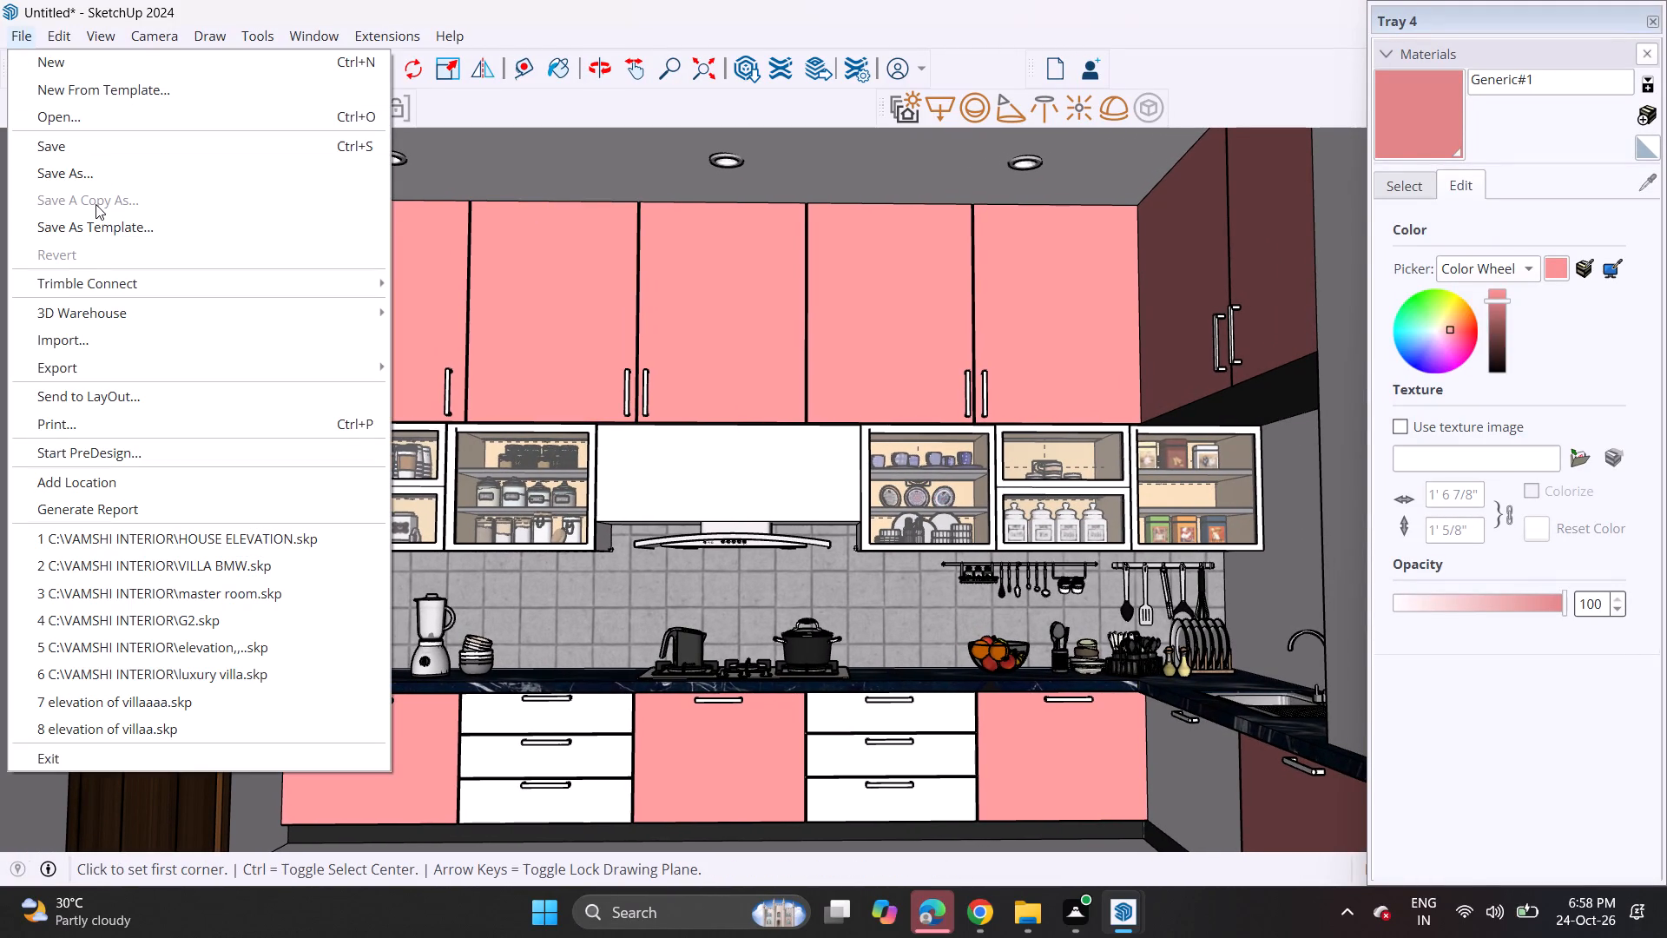
left_click(117, 184)
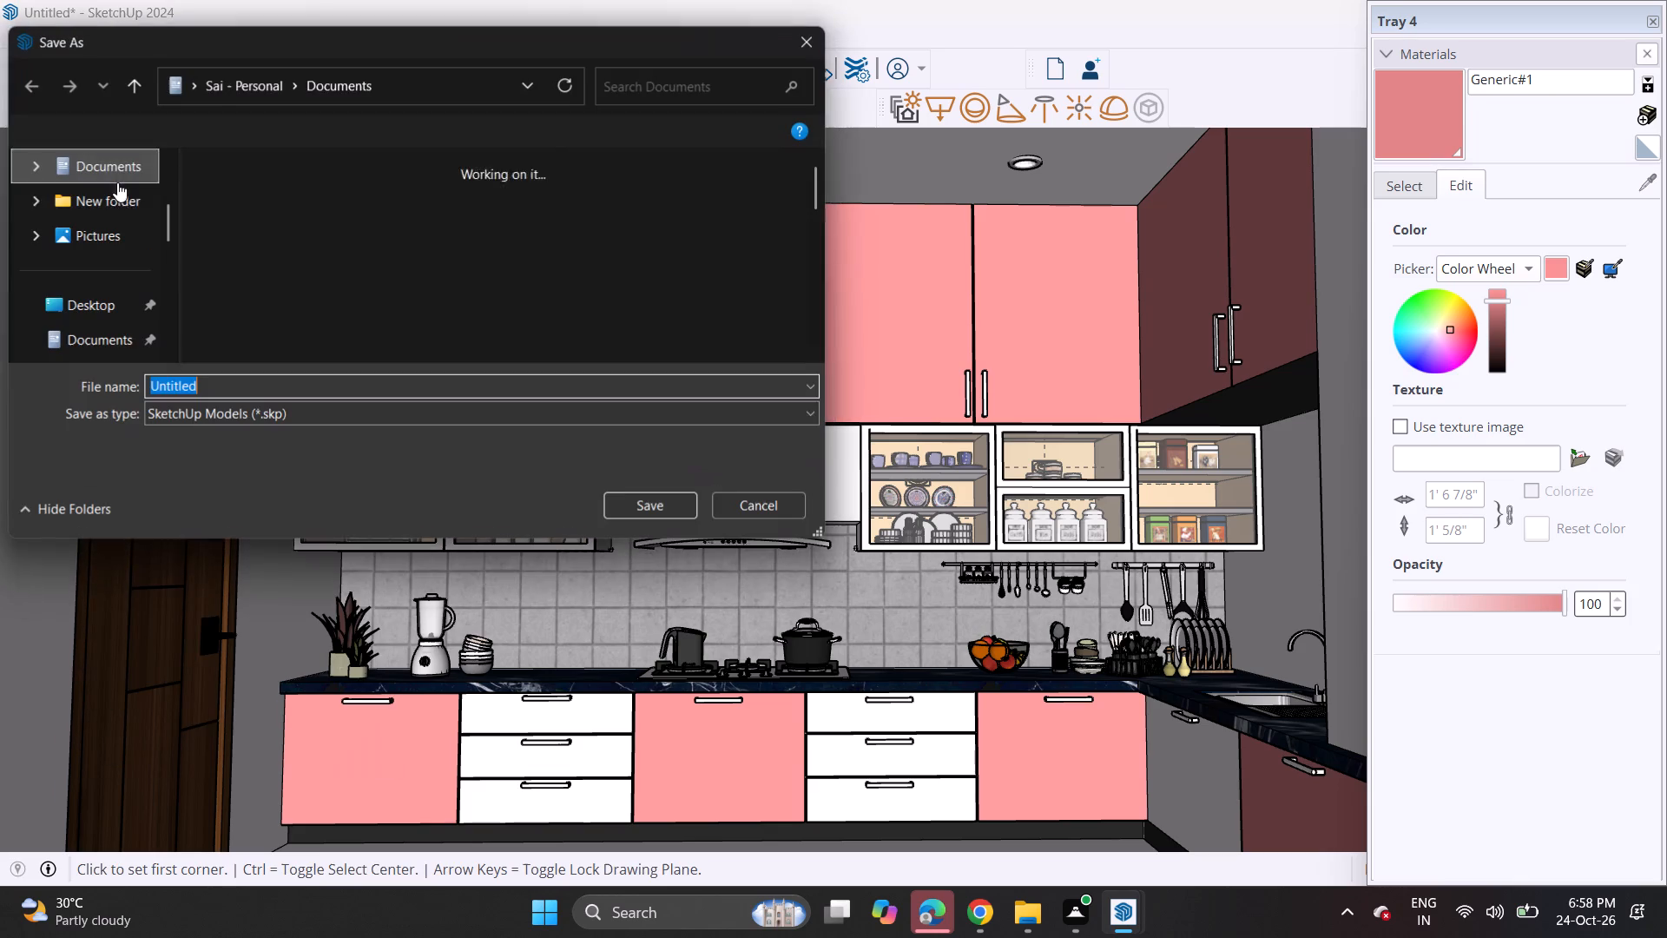
left_click(513, 96)
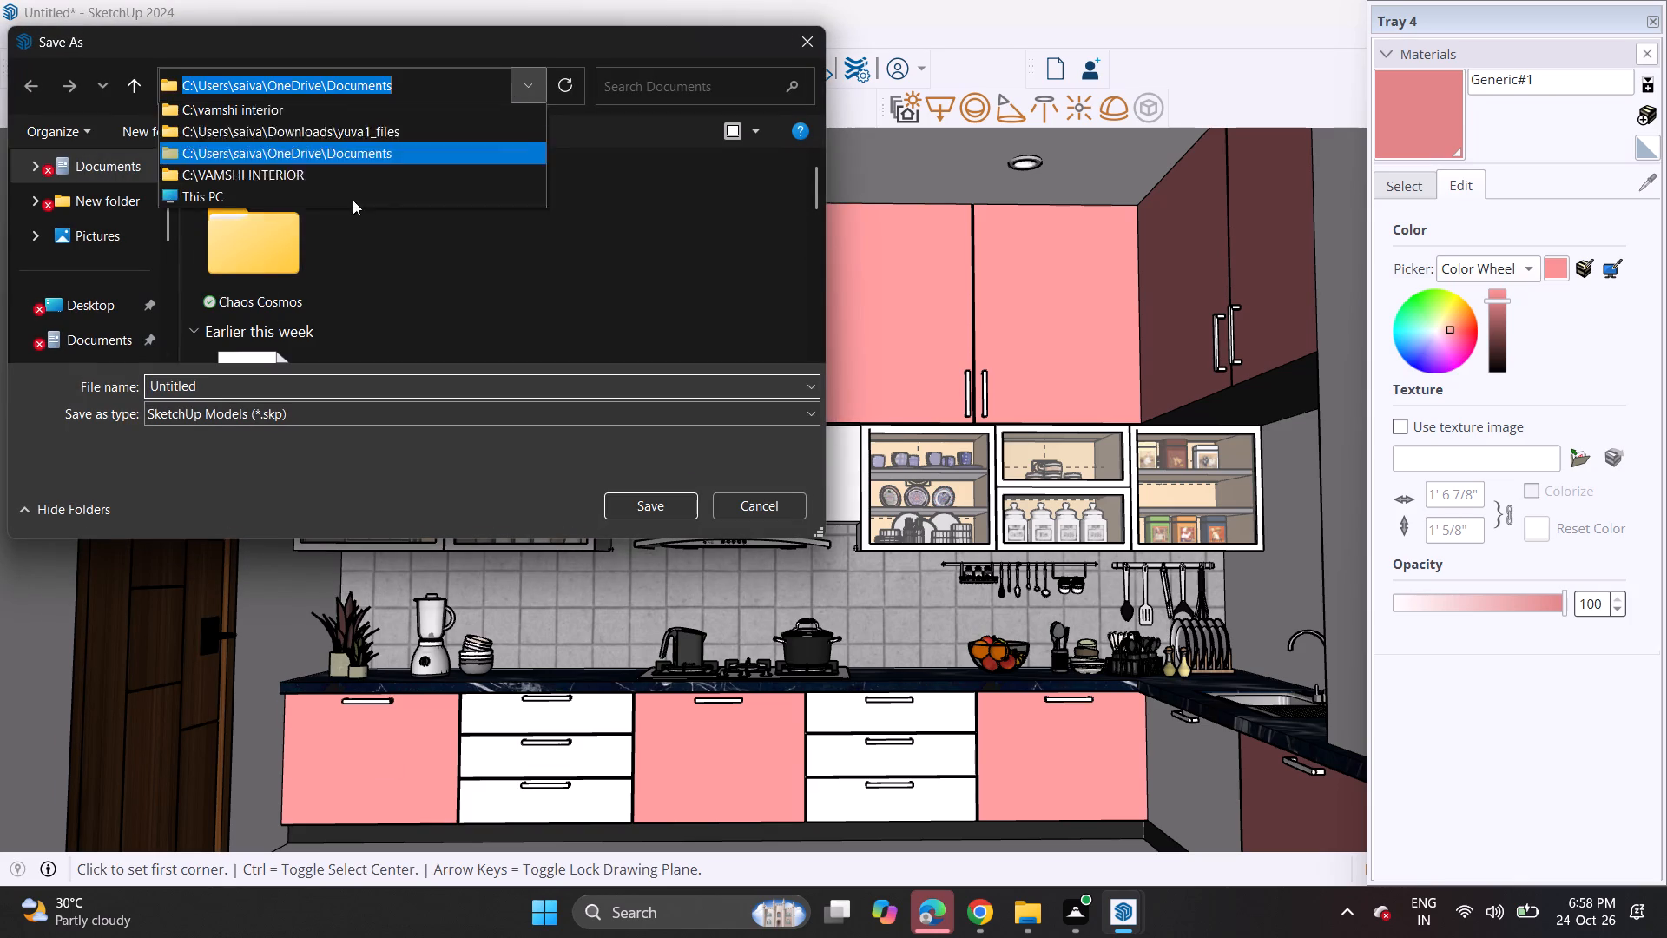
left_click(326, 180)
left_click(275, 378)
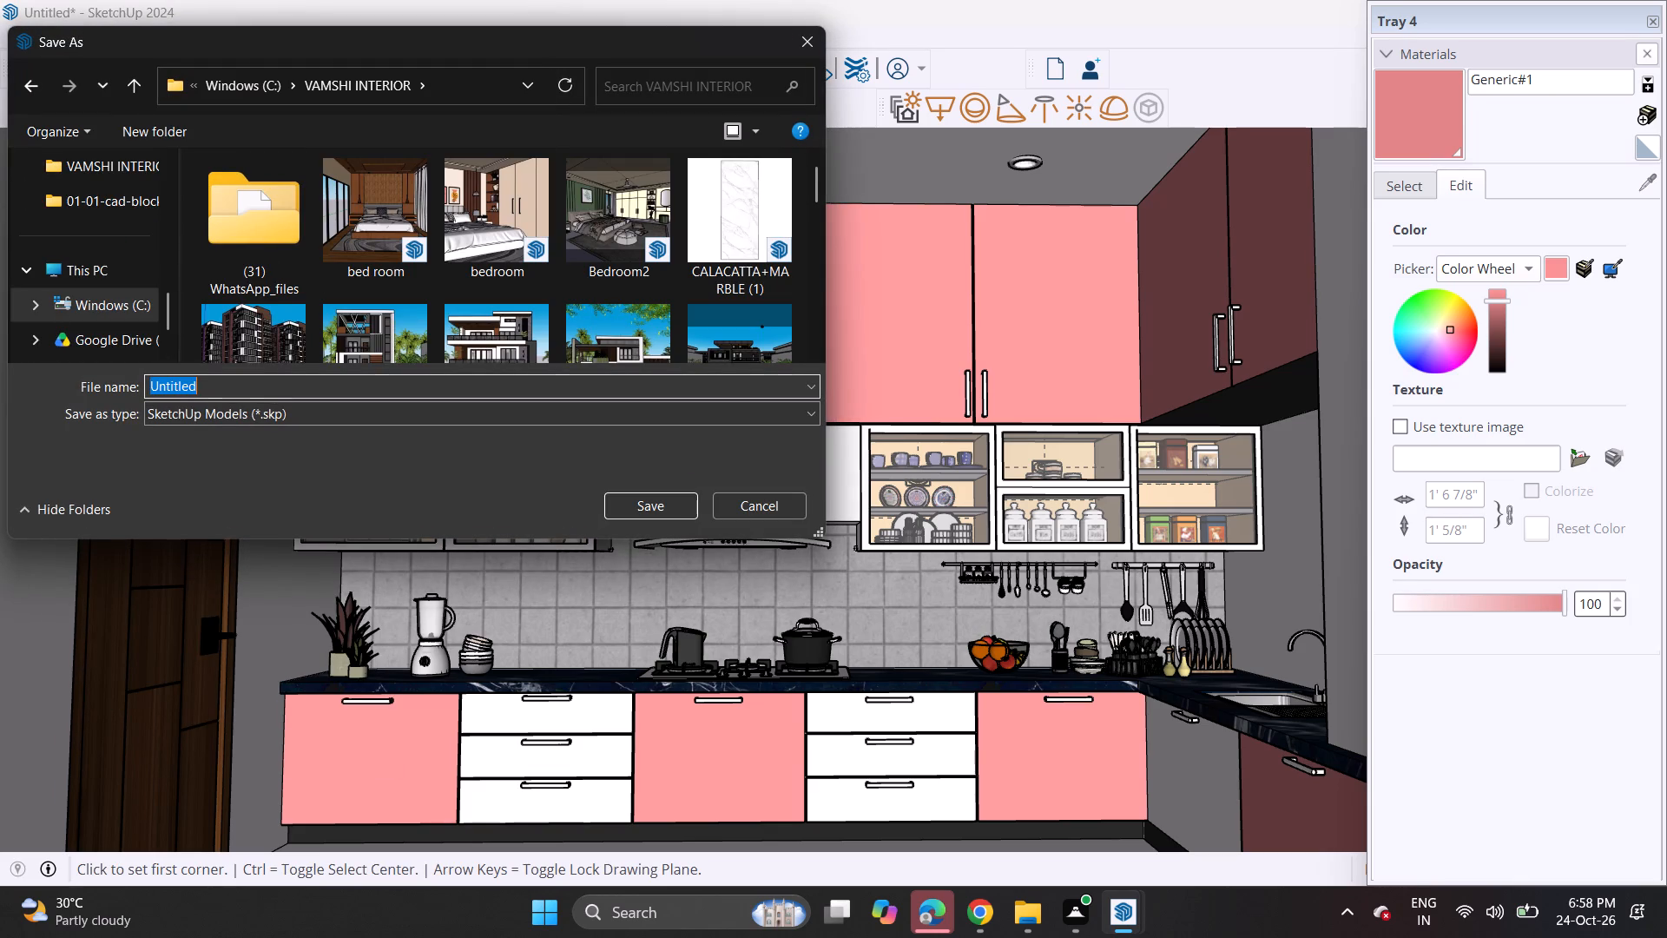
key("BackSpace")
key("BackSpace")
key("BackSpace")
key("BackSpace")
key("BackSpace")
key("BackSpace")
key("BackSpace")
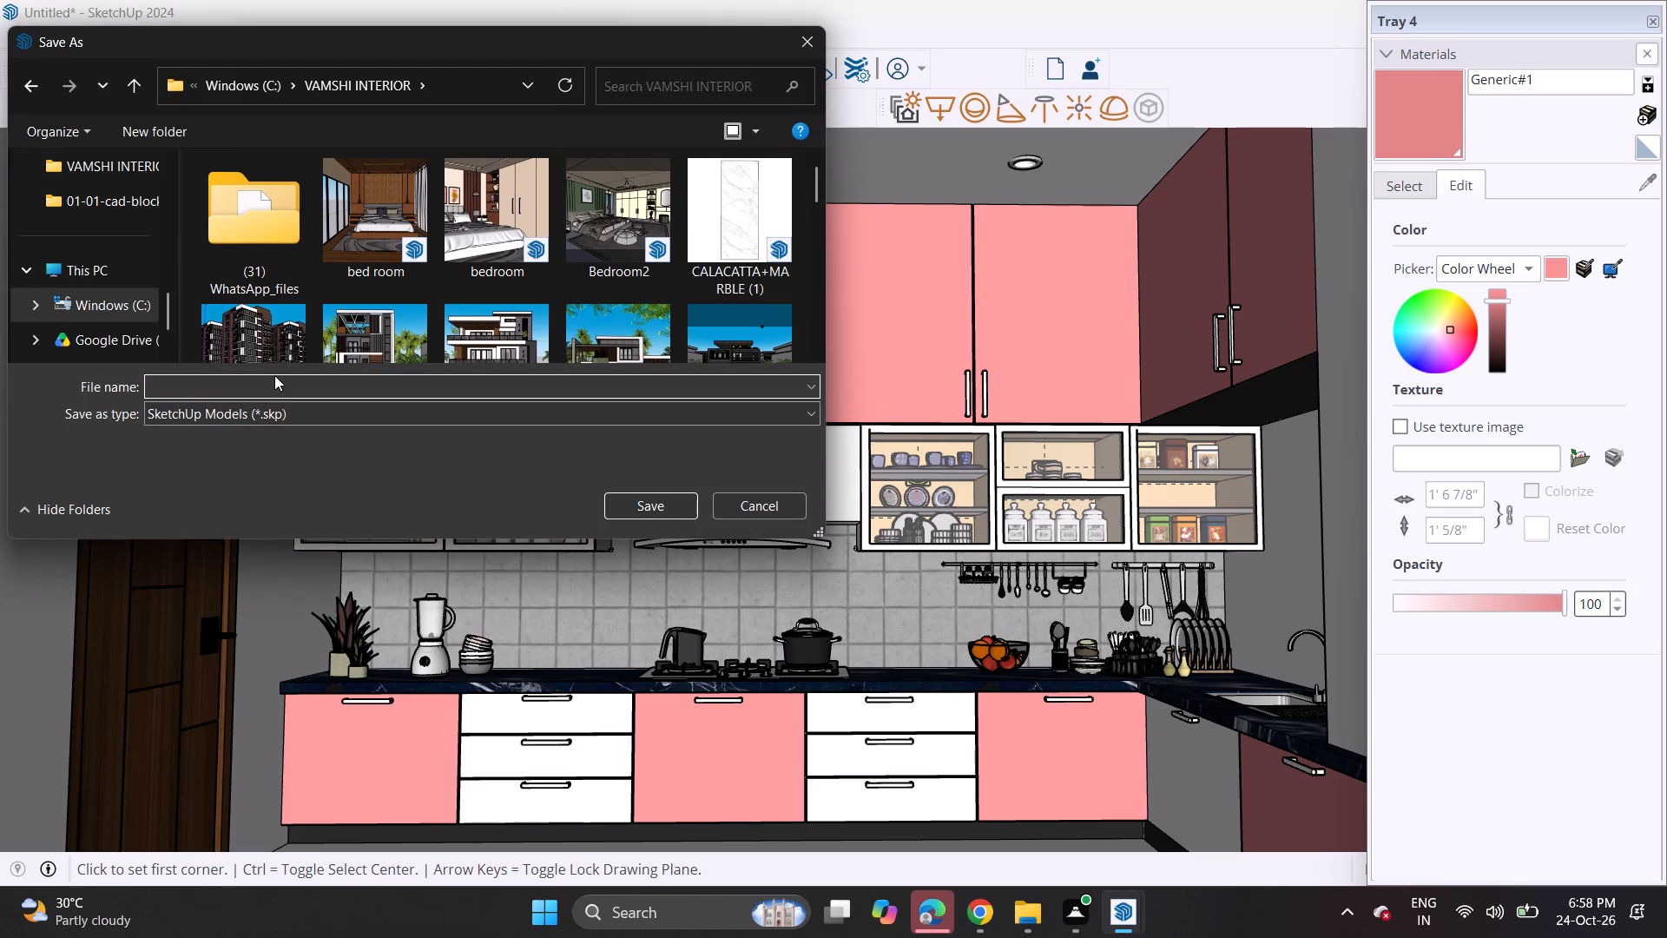
type("KITCHEN")
left_click(671, 501)
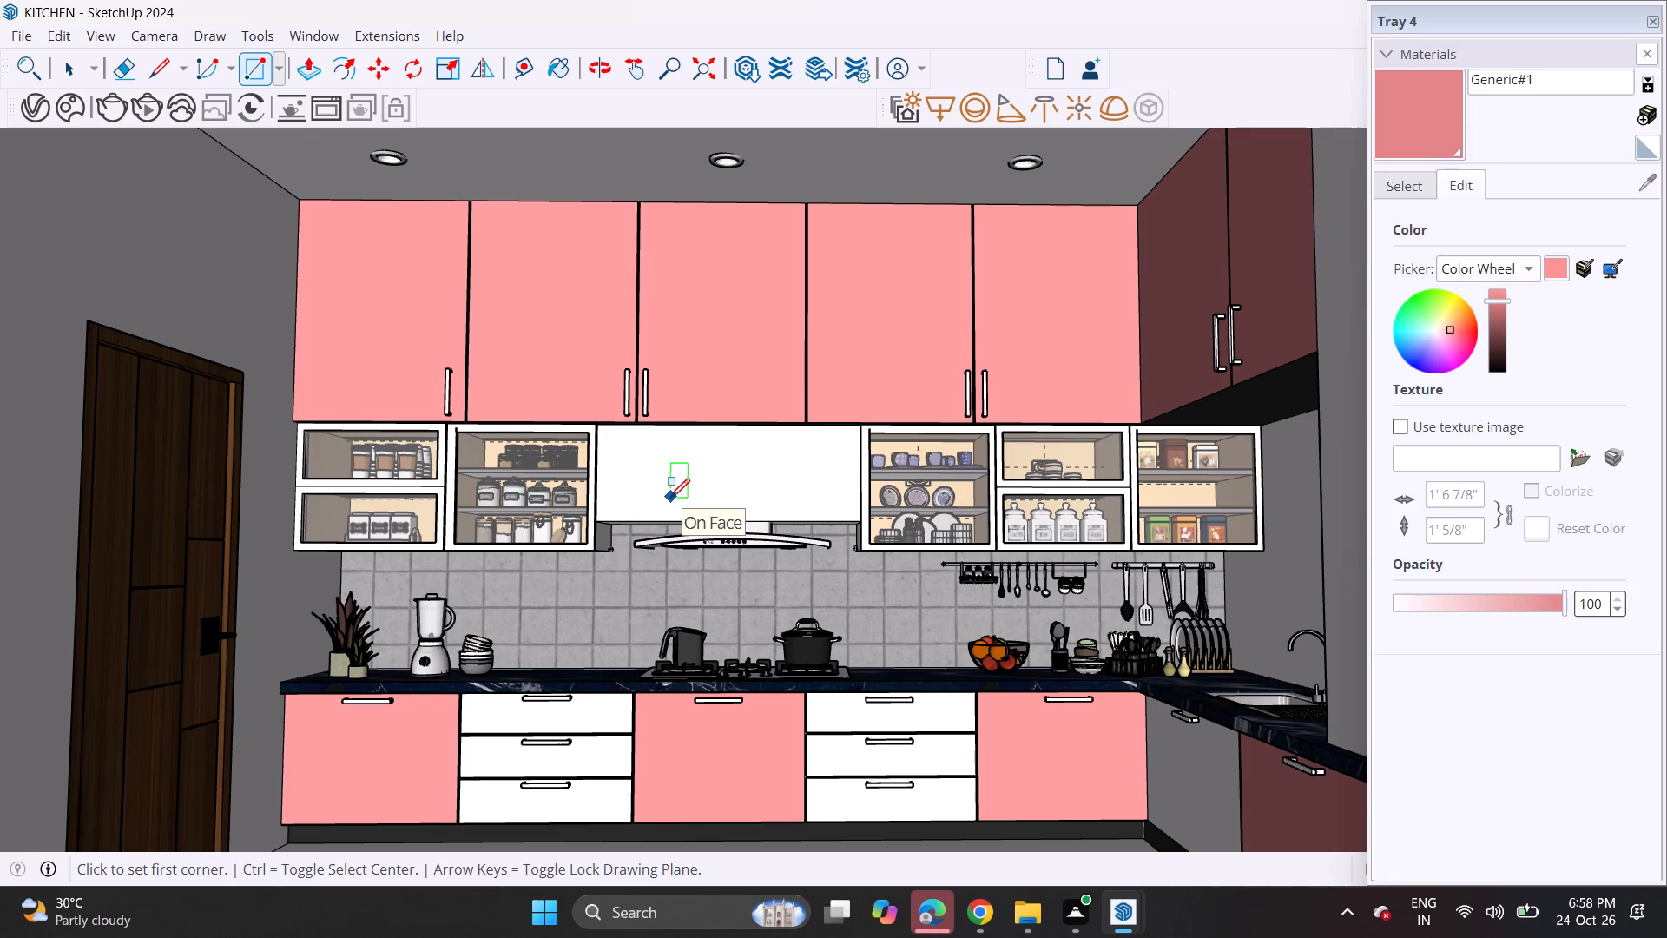
Export the current view as a PNG 2D graphic named KITCHEN in the VAMSHI INTERIOR folder.
left_click(23, 43)
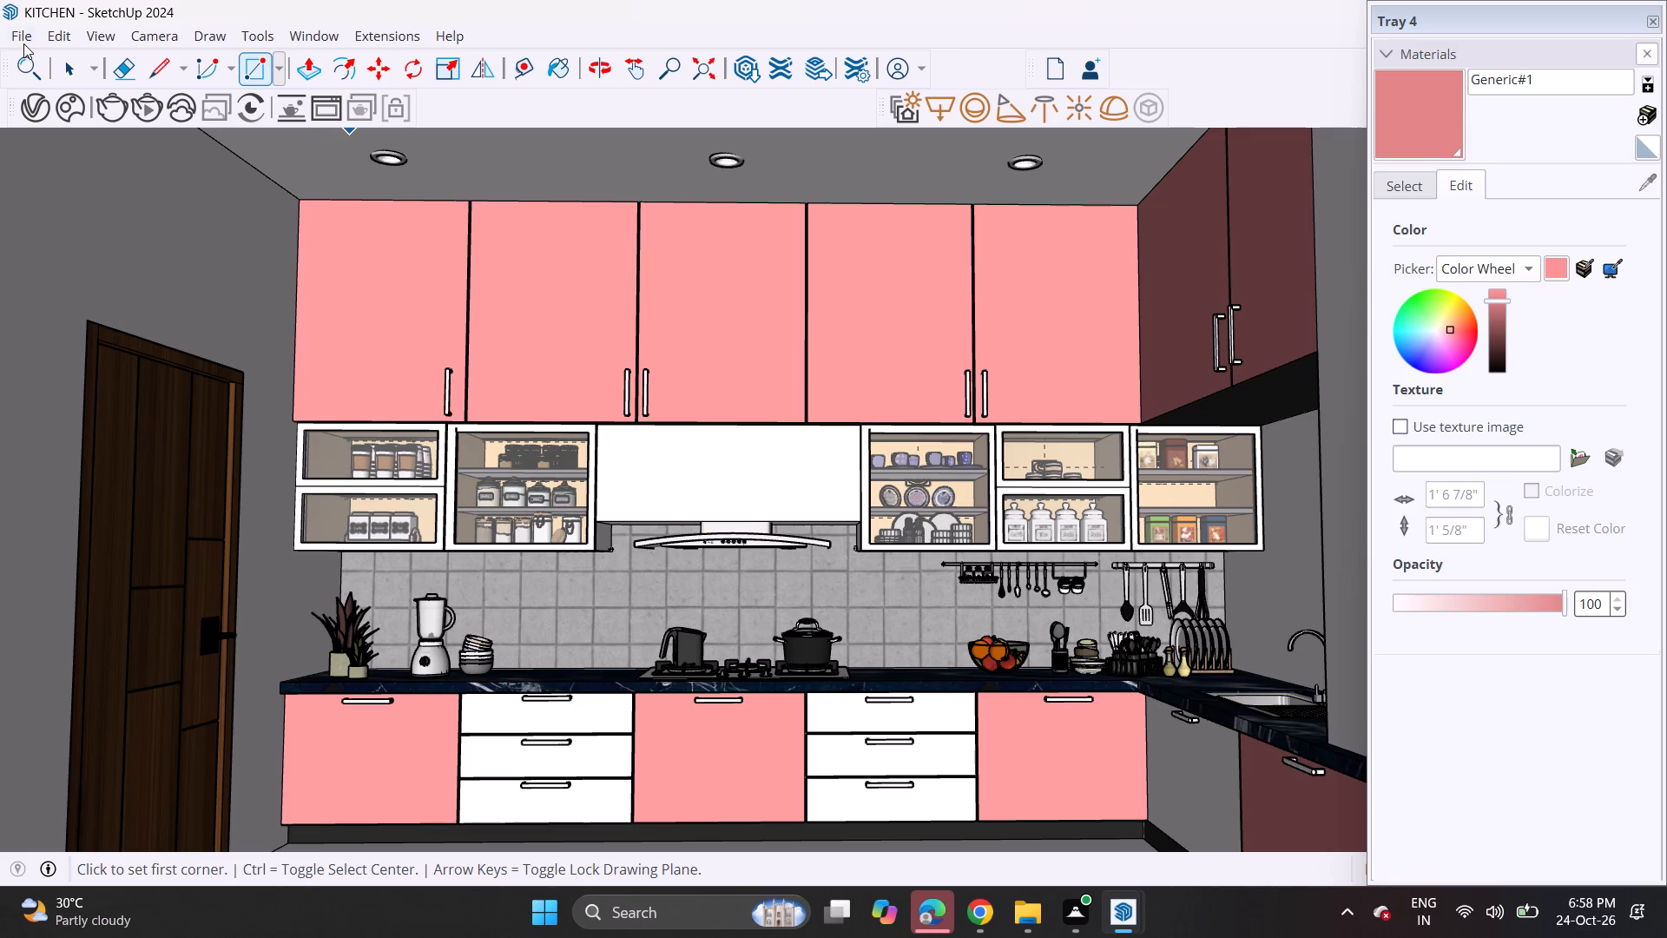
left_click(89, 365)
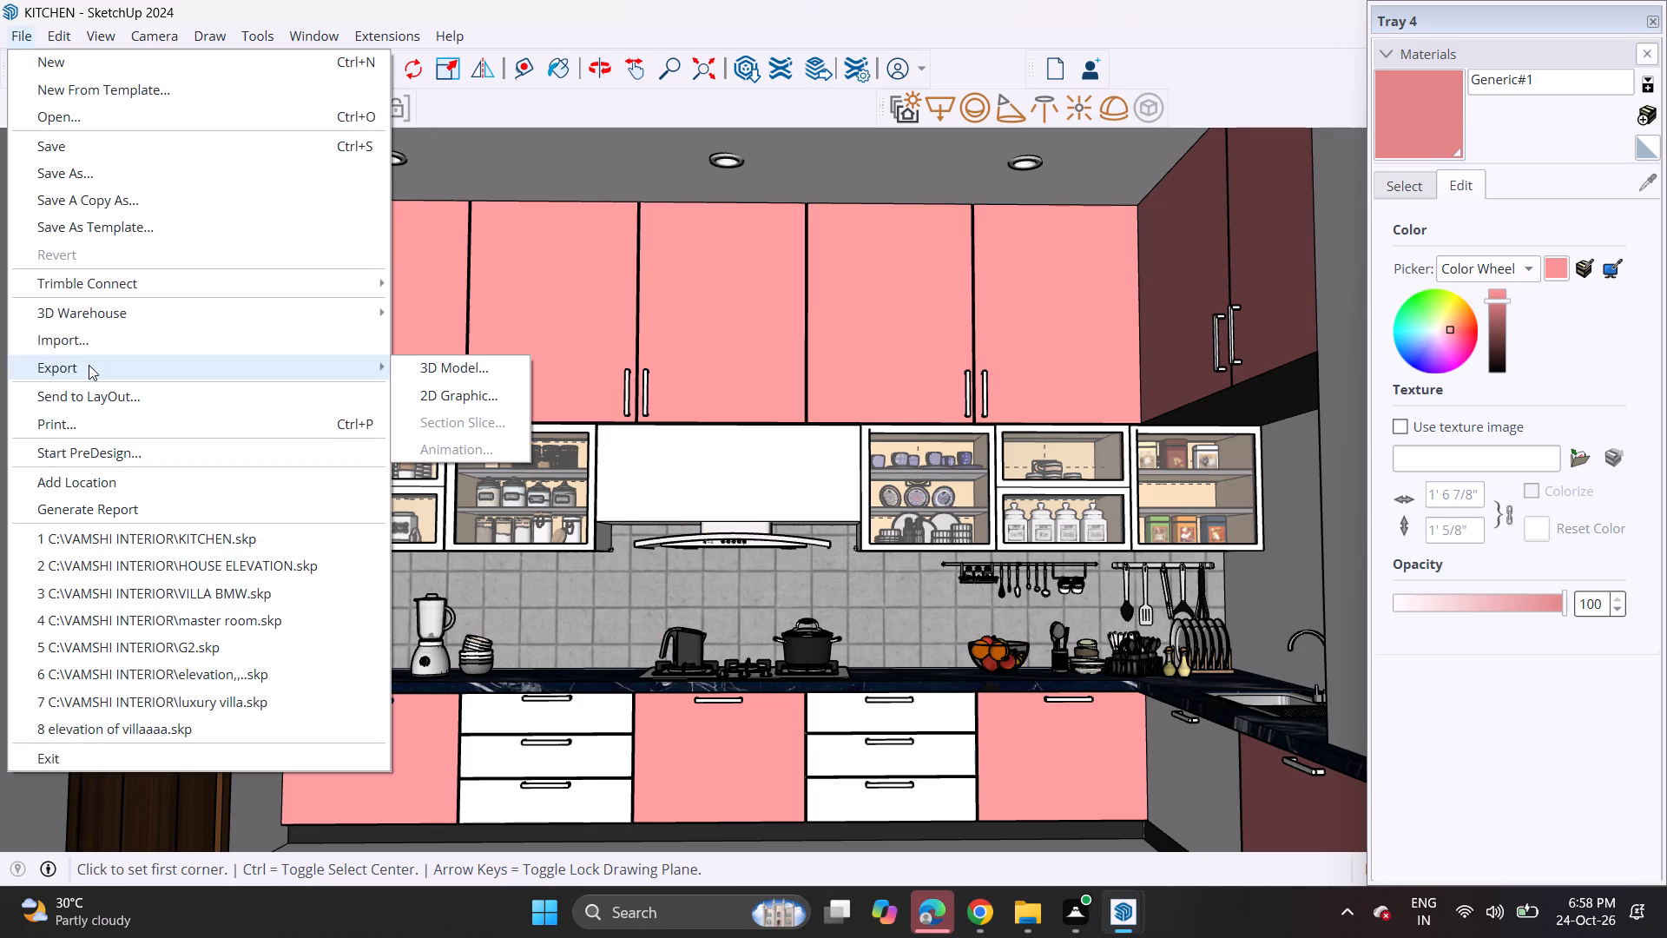
left_click(451, 394)
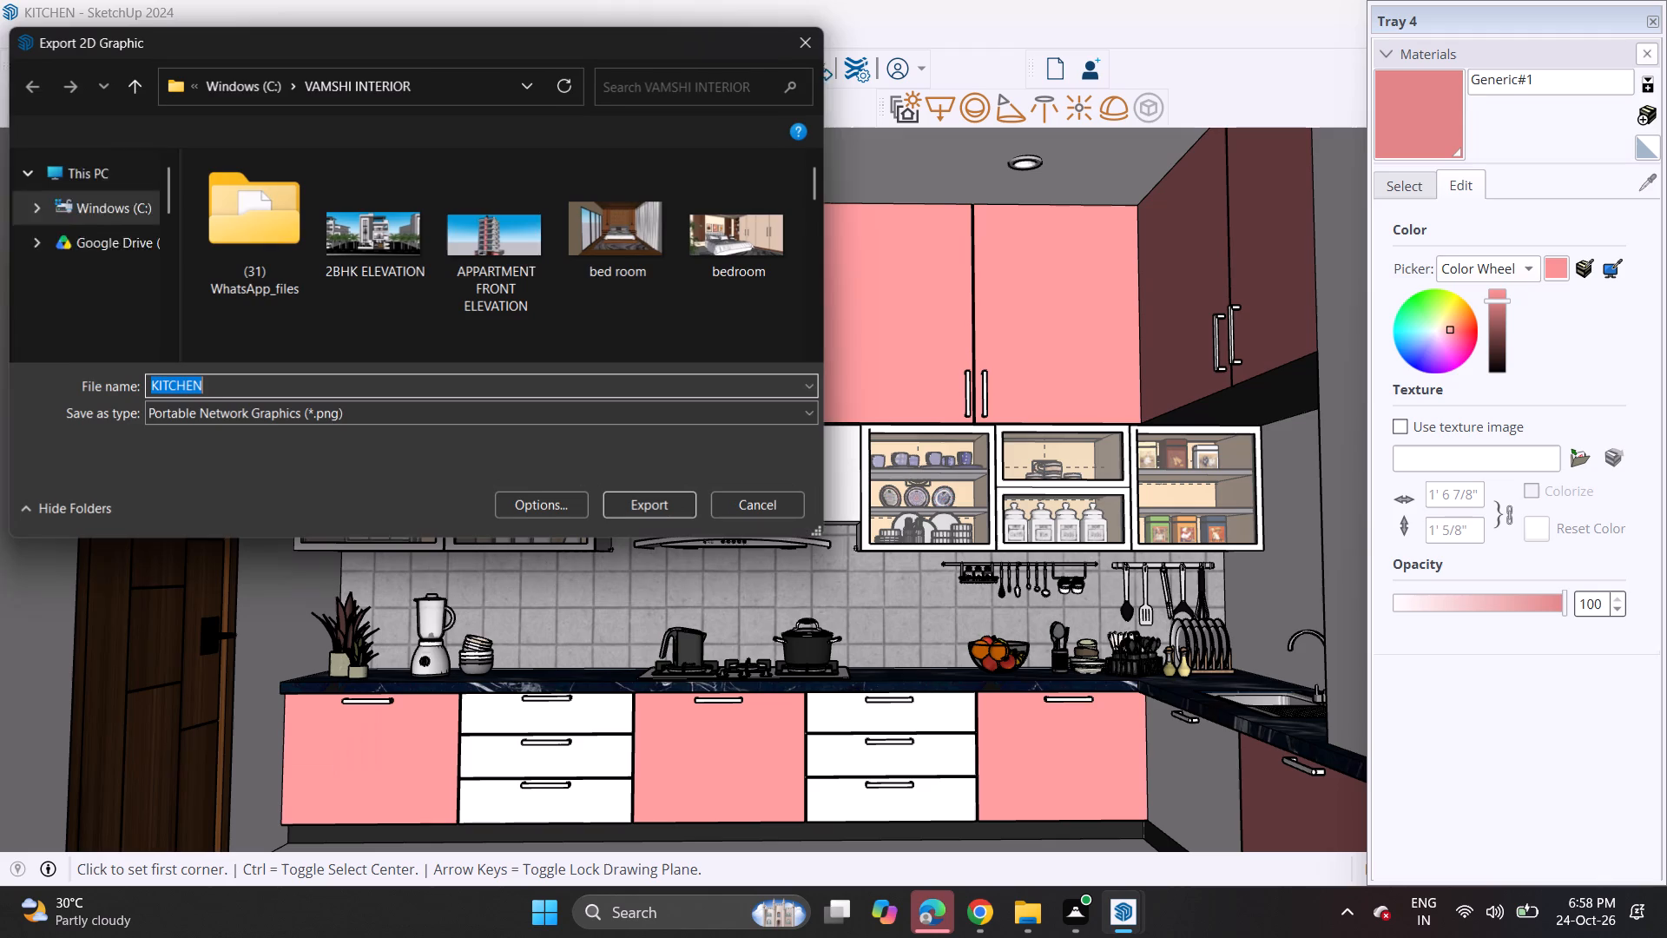
left_click(648, 511)
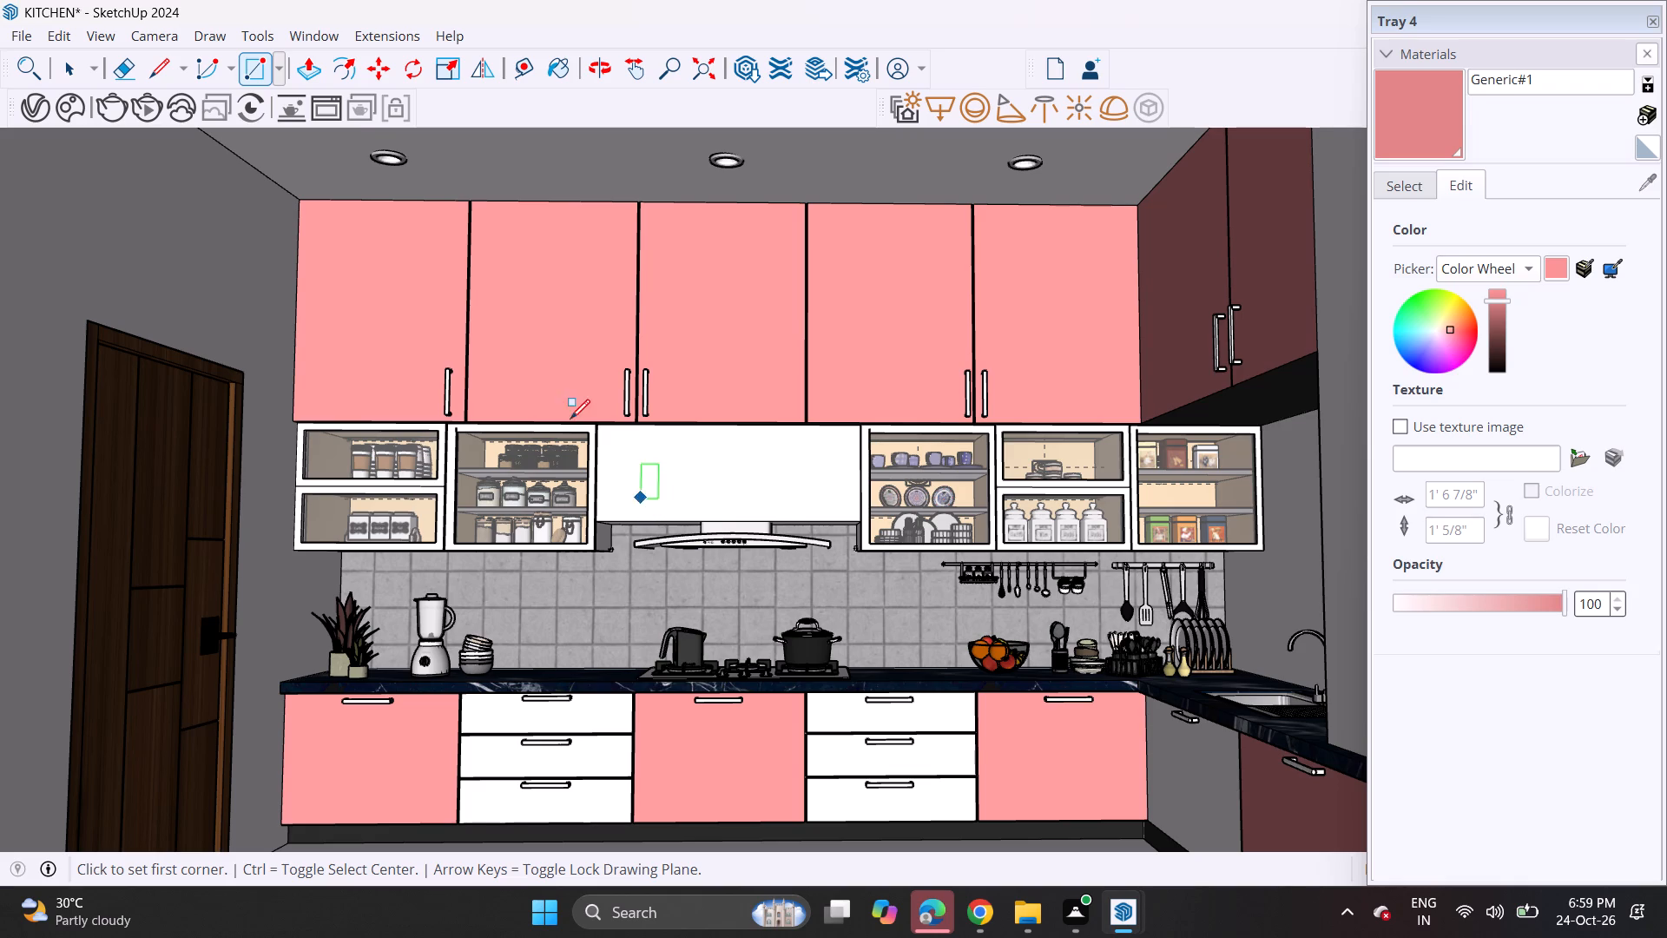
Set the V-Ray Mesh Light colour to a warm soft orange, about RGB 0.87, 0.629, 0.496.
left_click(33, 112)
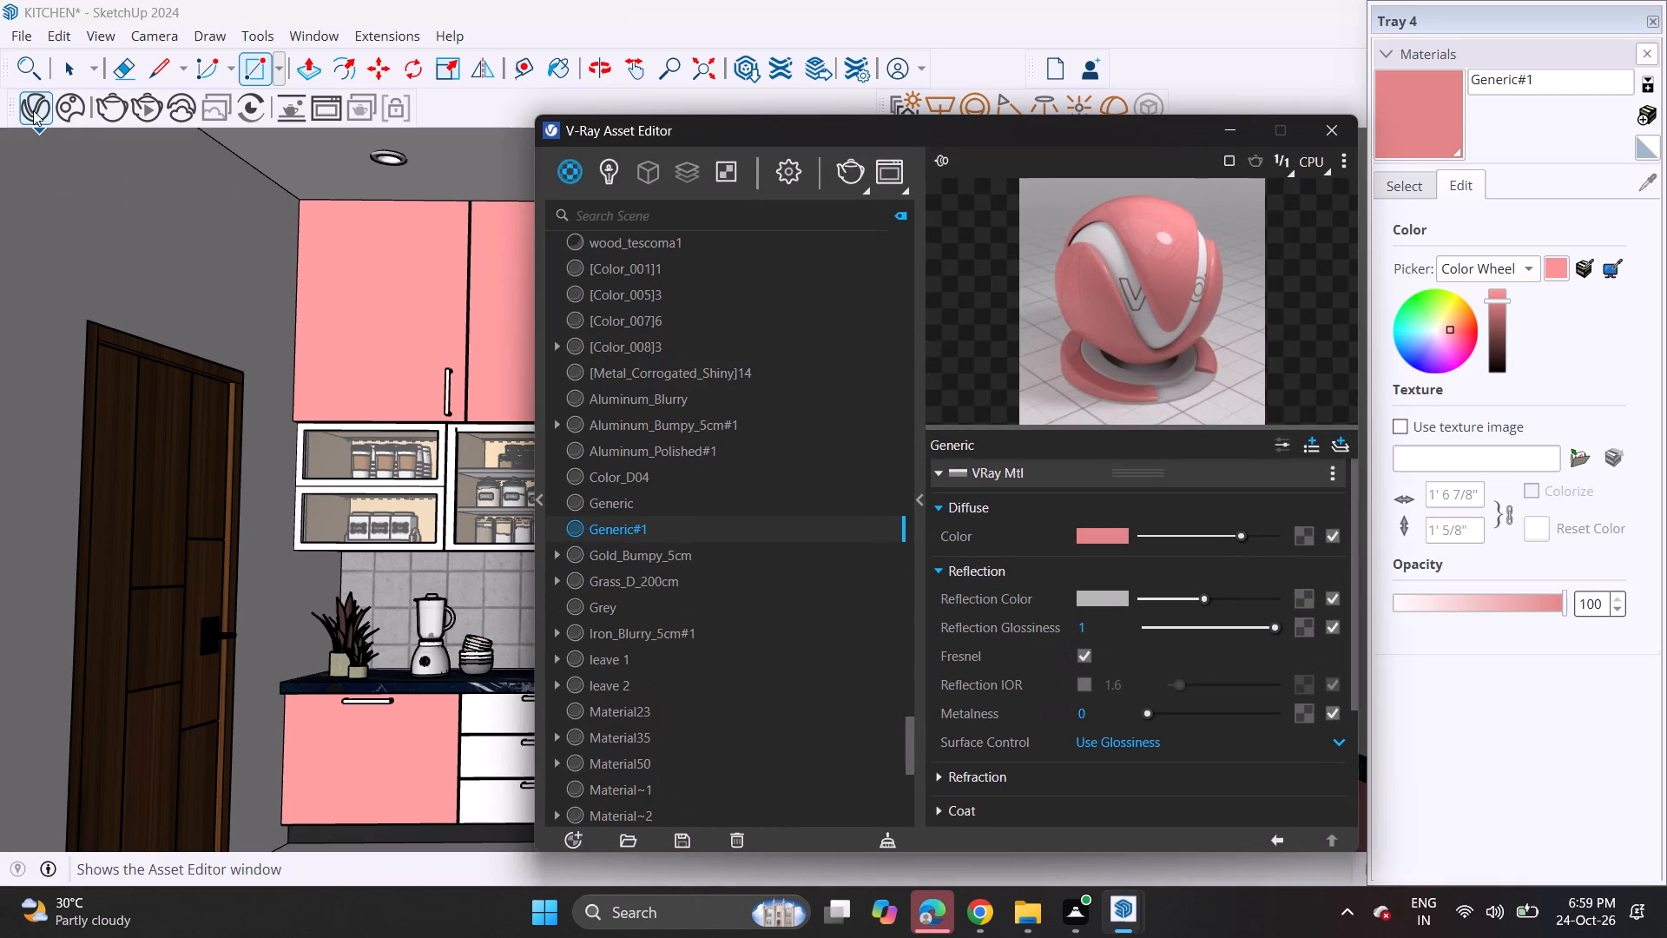
left_click(612, 170)
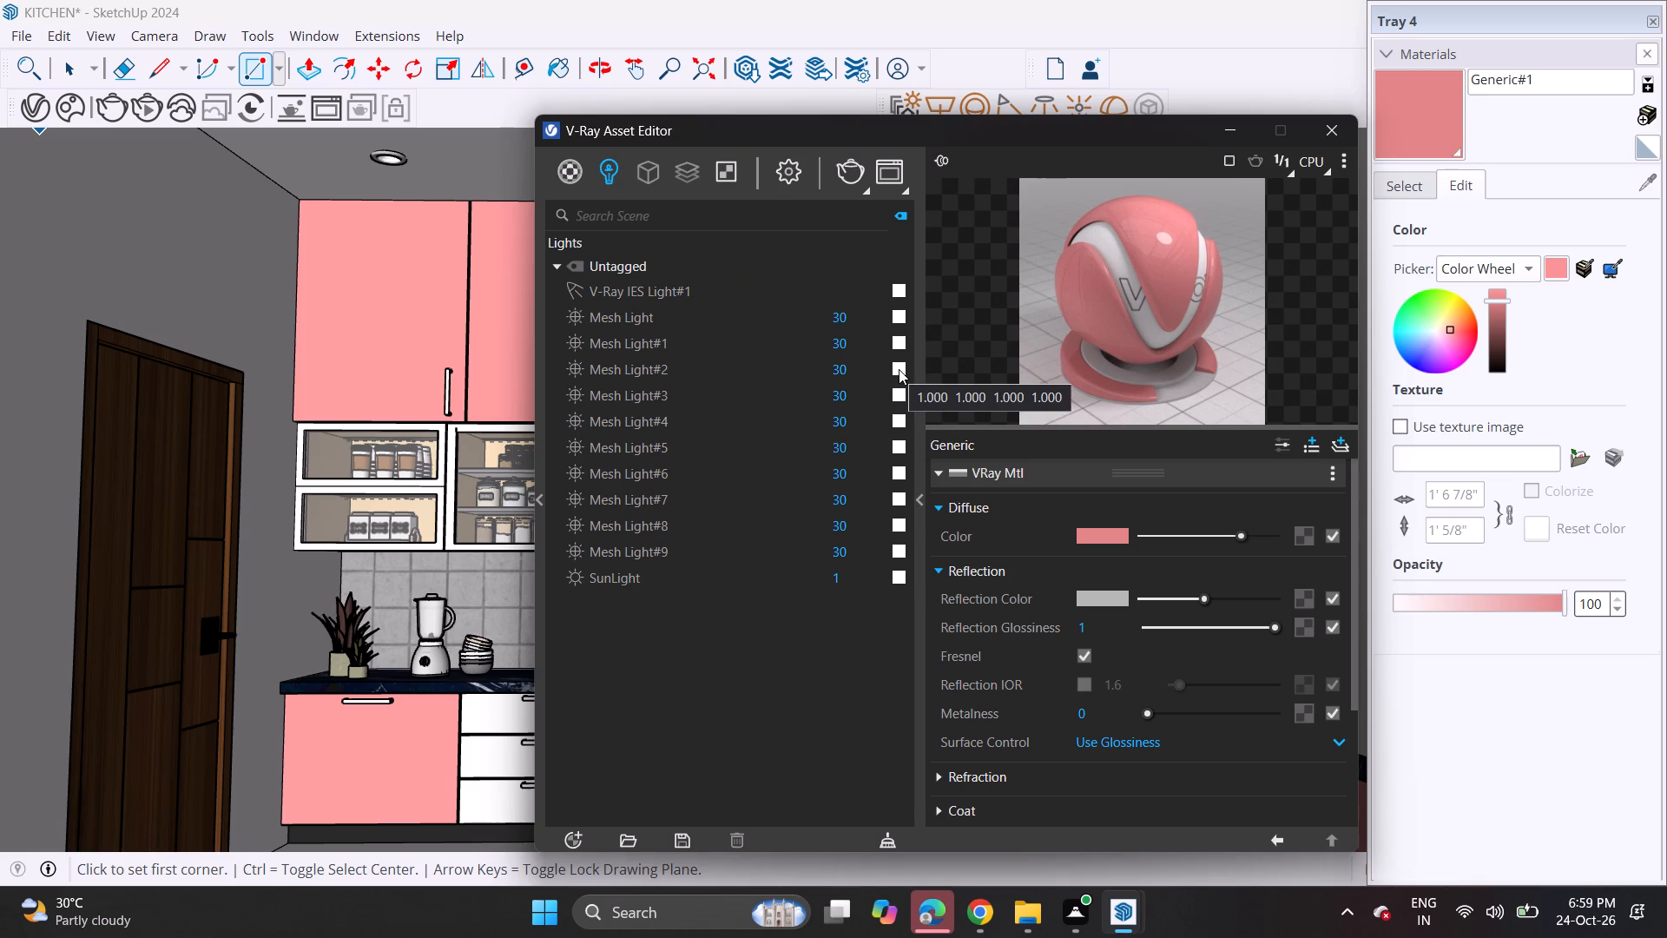
left_click(905, 322)
left_click(897, 316)
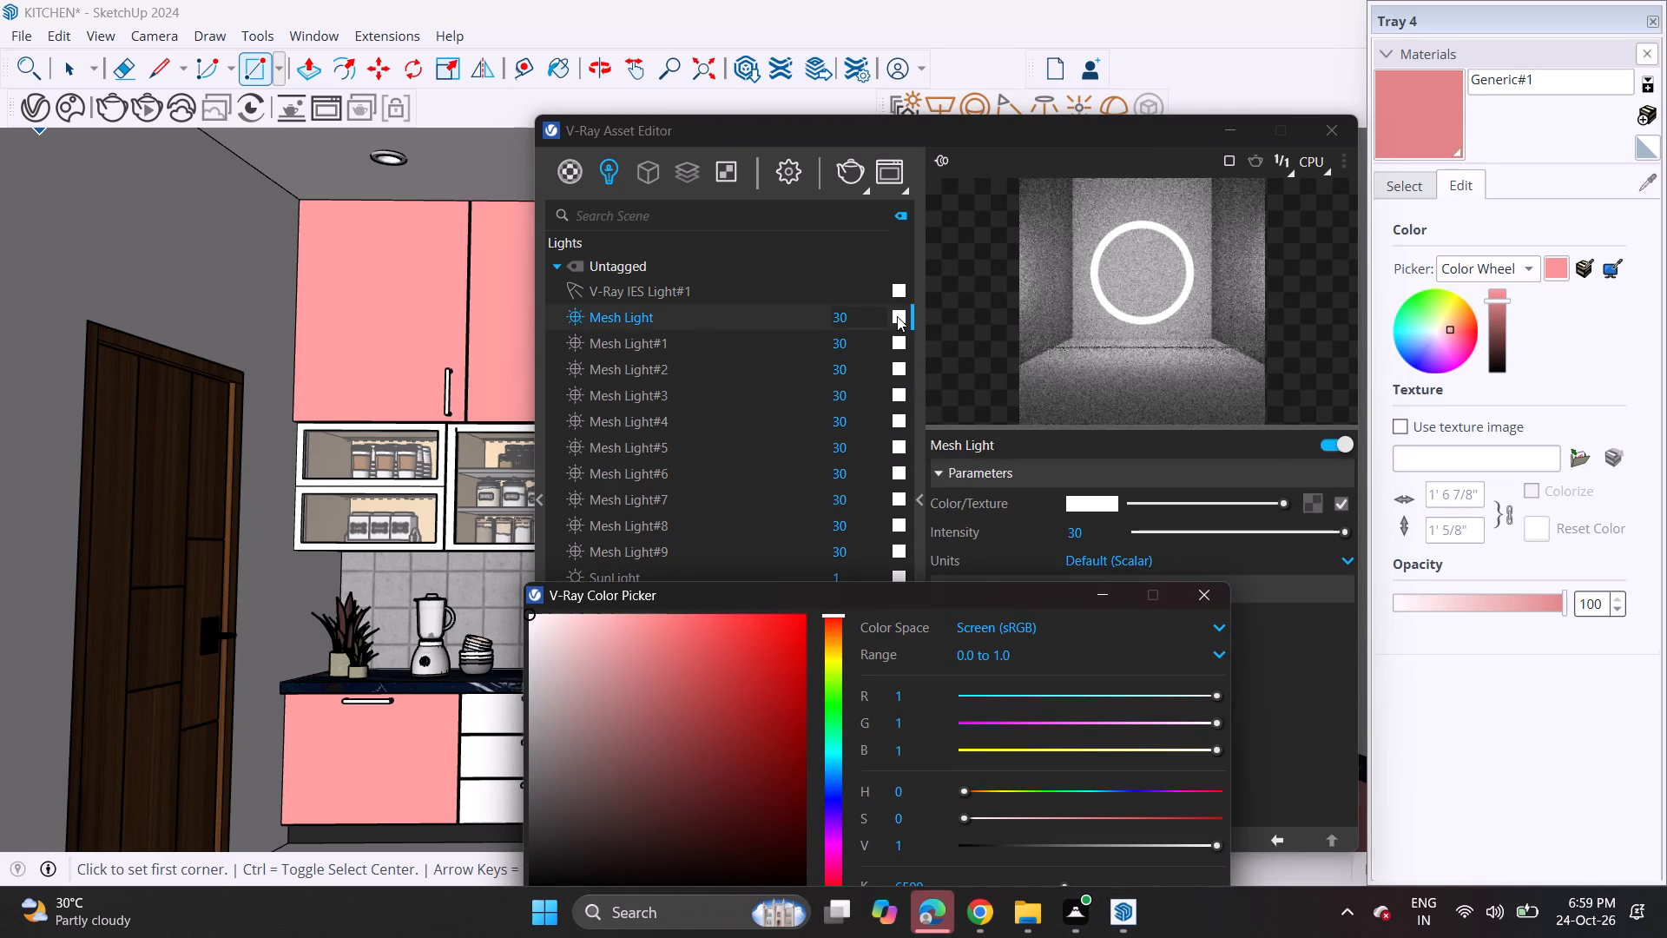
left_click(827, 639)
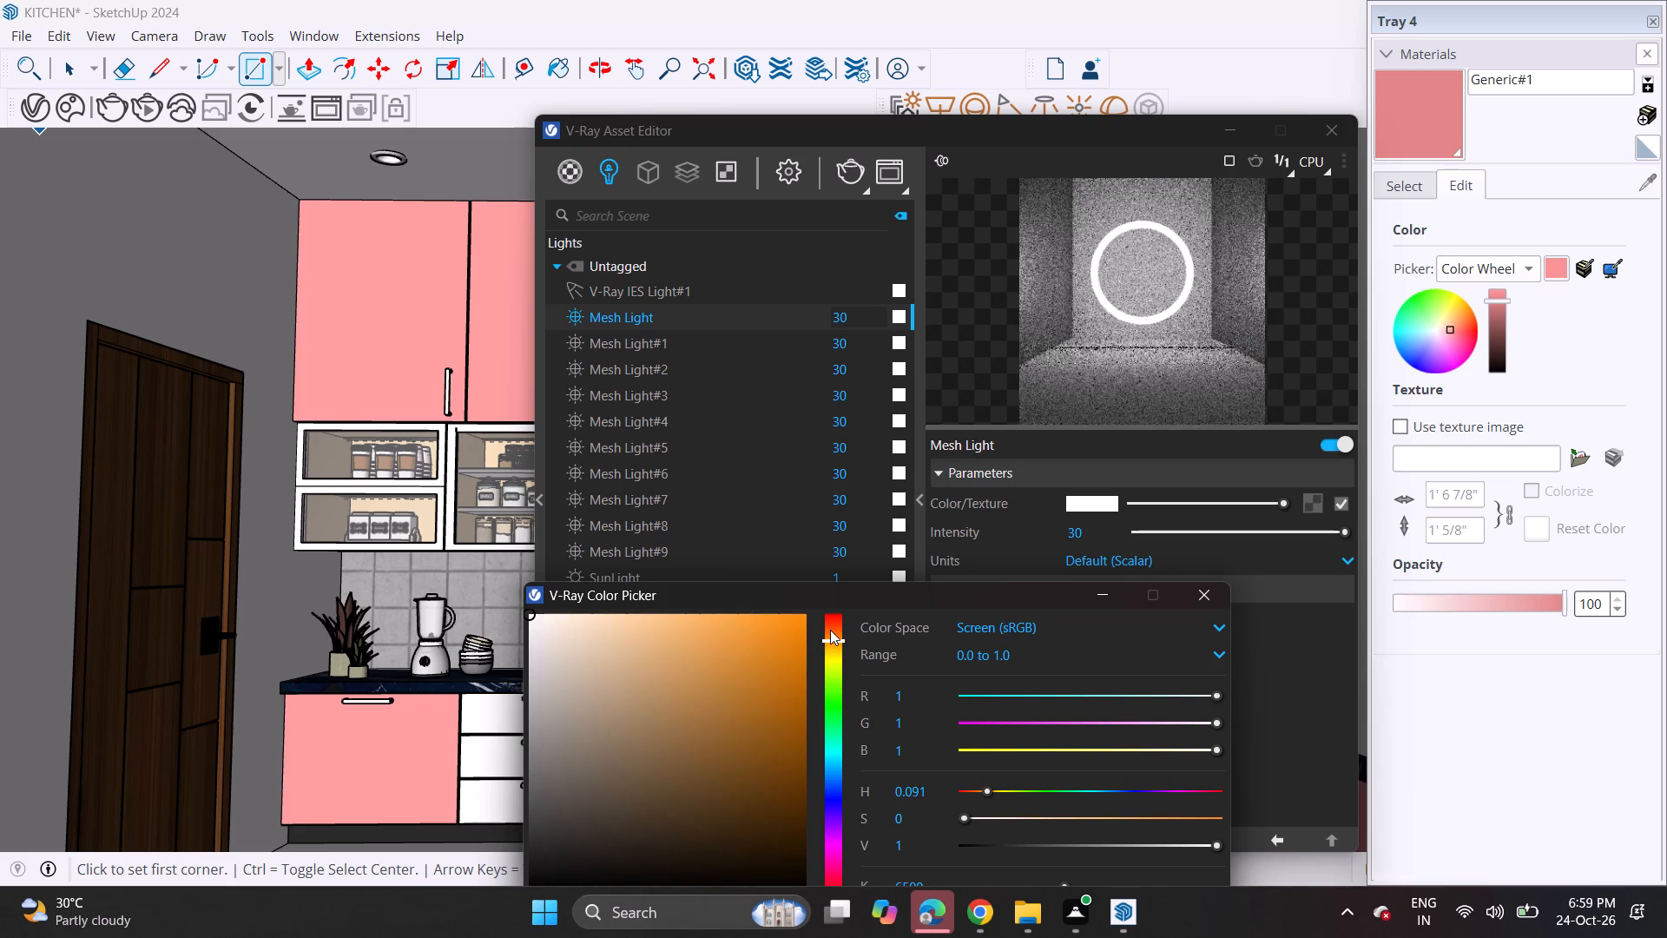
left_click(830, 631)
left_click(696, 667)
left_click(662, 657)
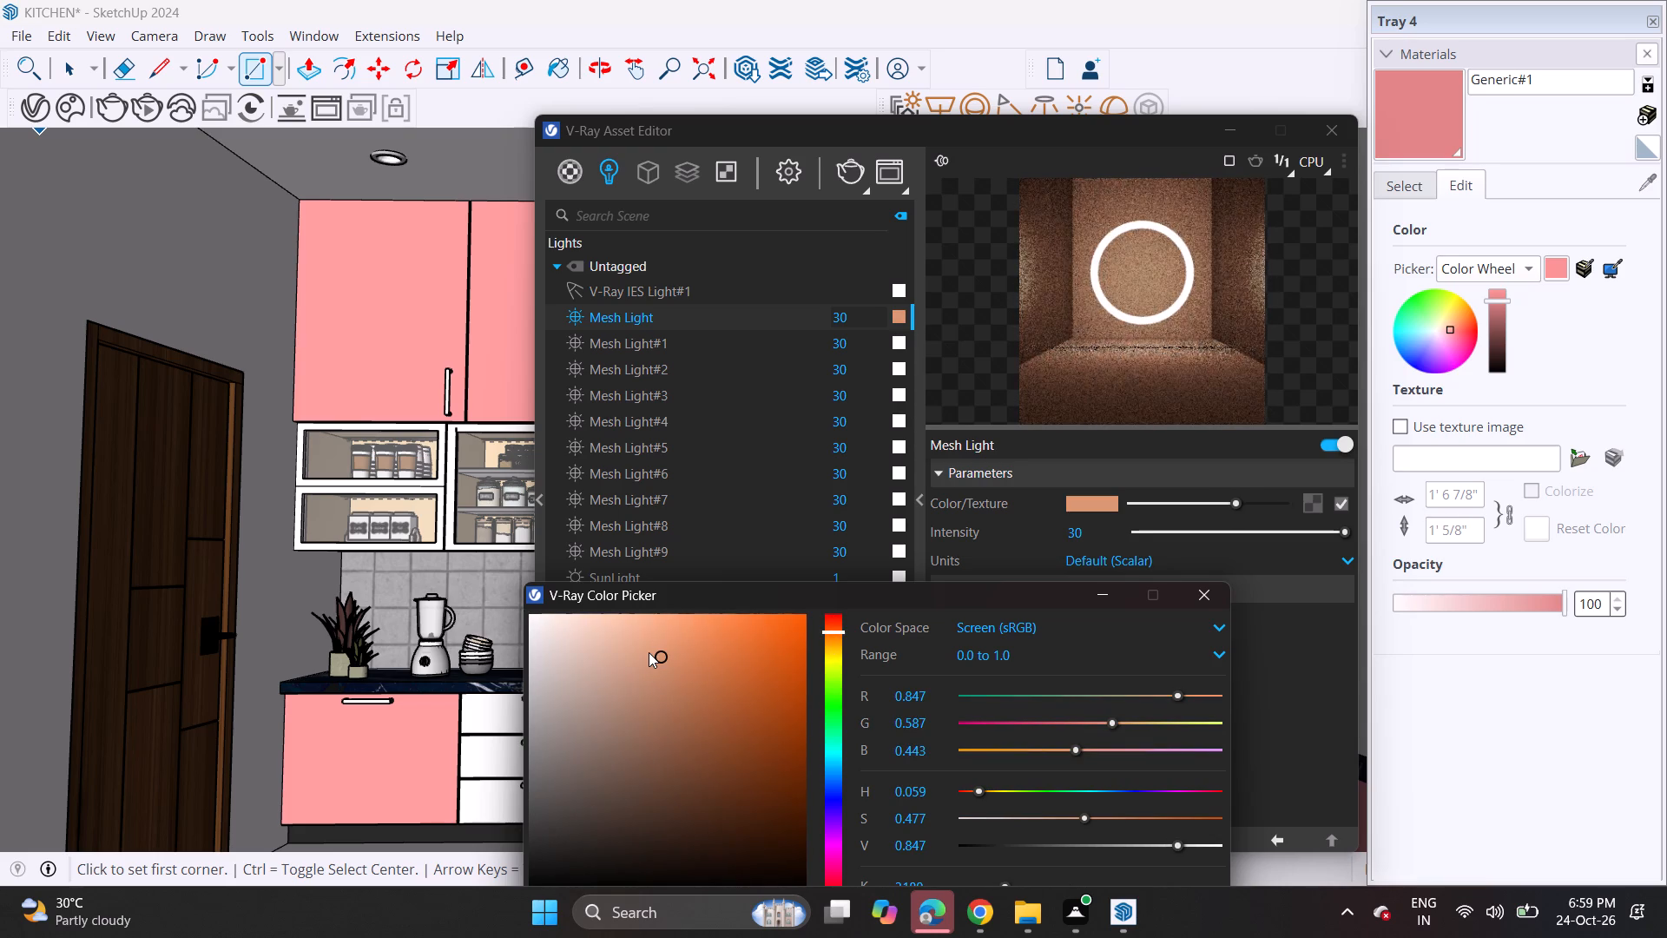
left_click(649, 651)
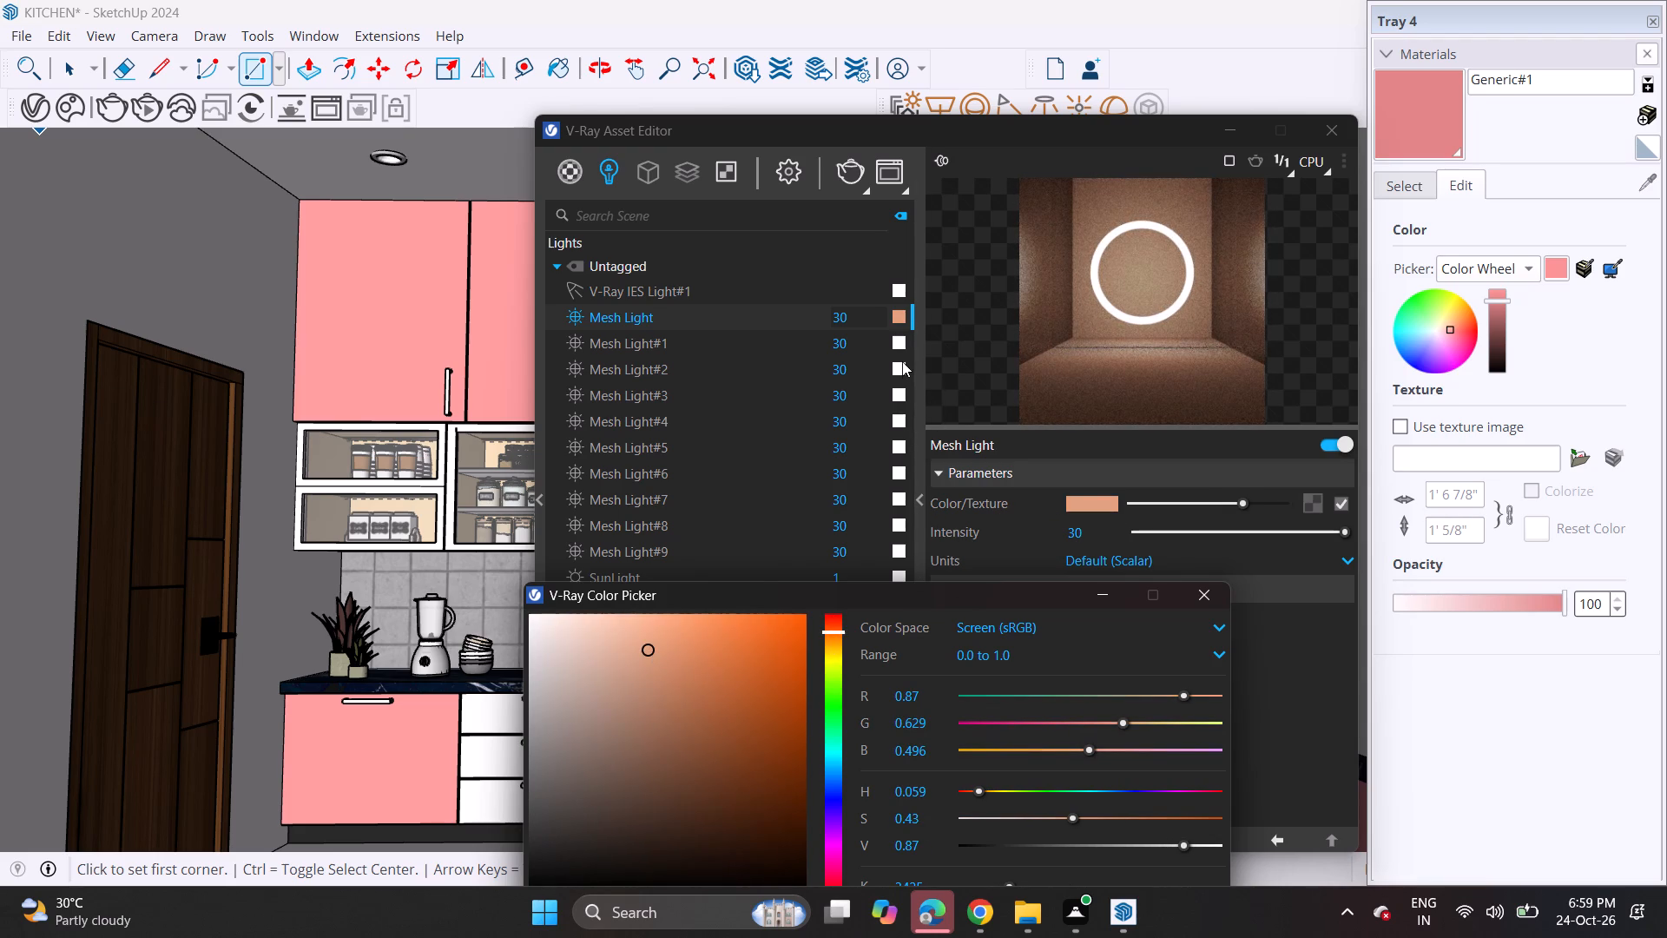
Set the intensity of Mesh Light to 10.
left_click(1092, 540)
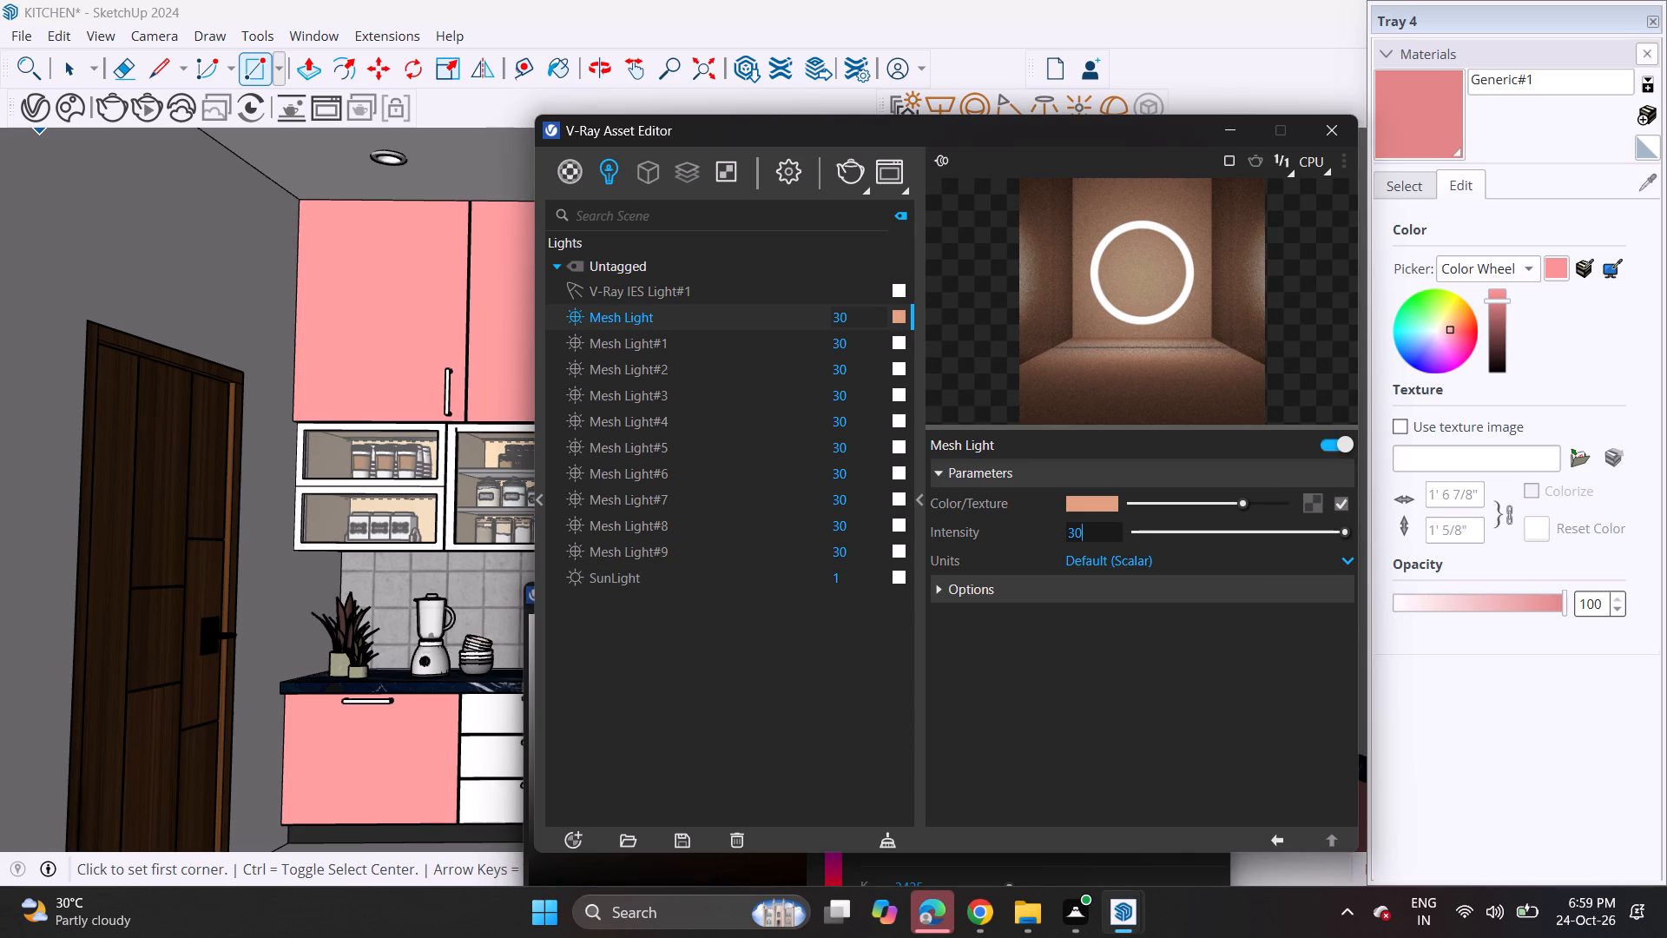
key("BackSpace")
key("BackSpace")
type("10")
key("Return")
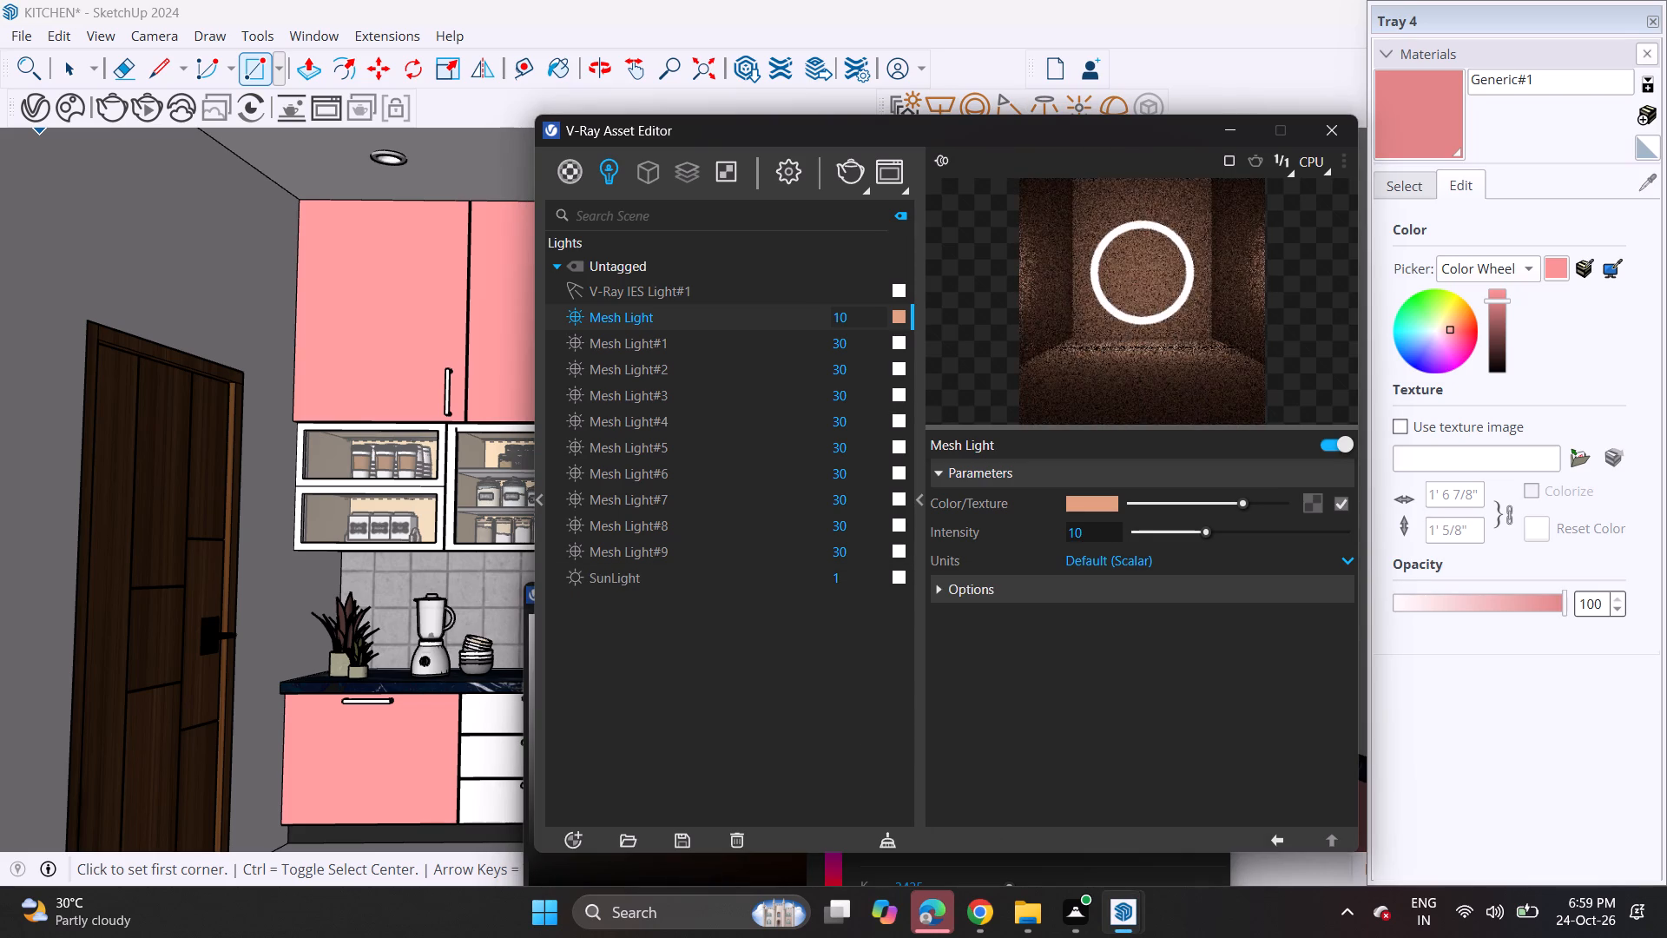
Set the Mesh Light#1 colour to a light warm orange, about RGB 0.948, 0.638, 0.466.
left_click(898, 344)
left_click(837, 631)
left_click(697, 650)
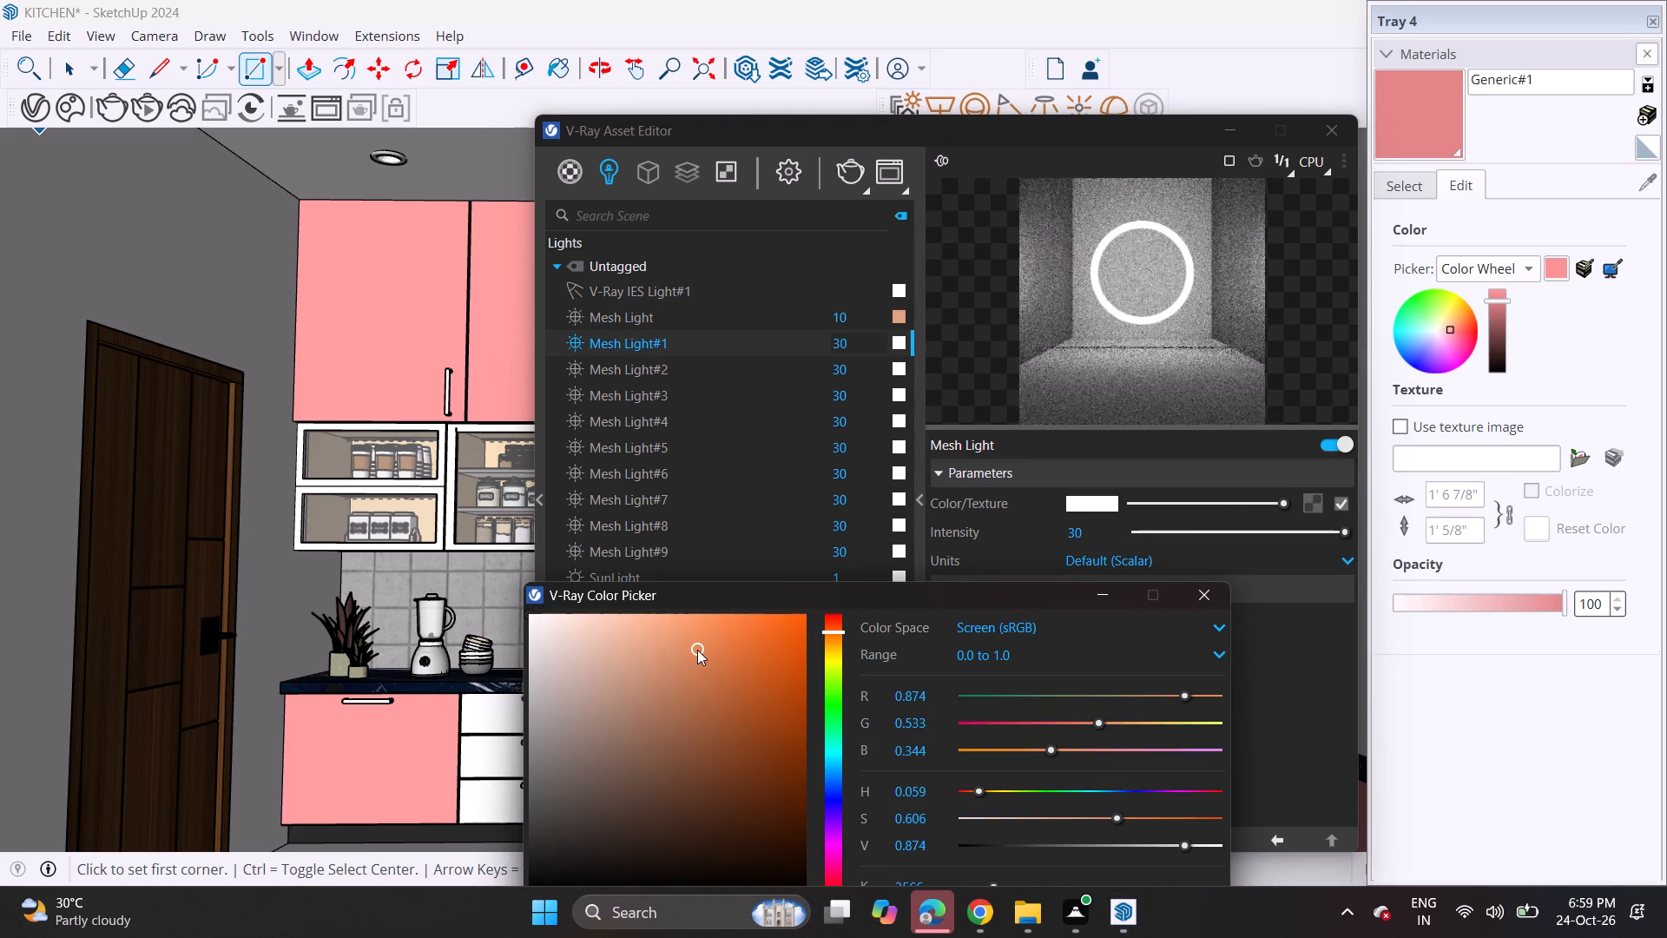
left_click(683, 641)
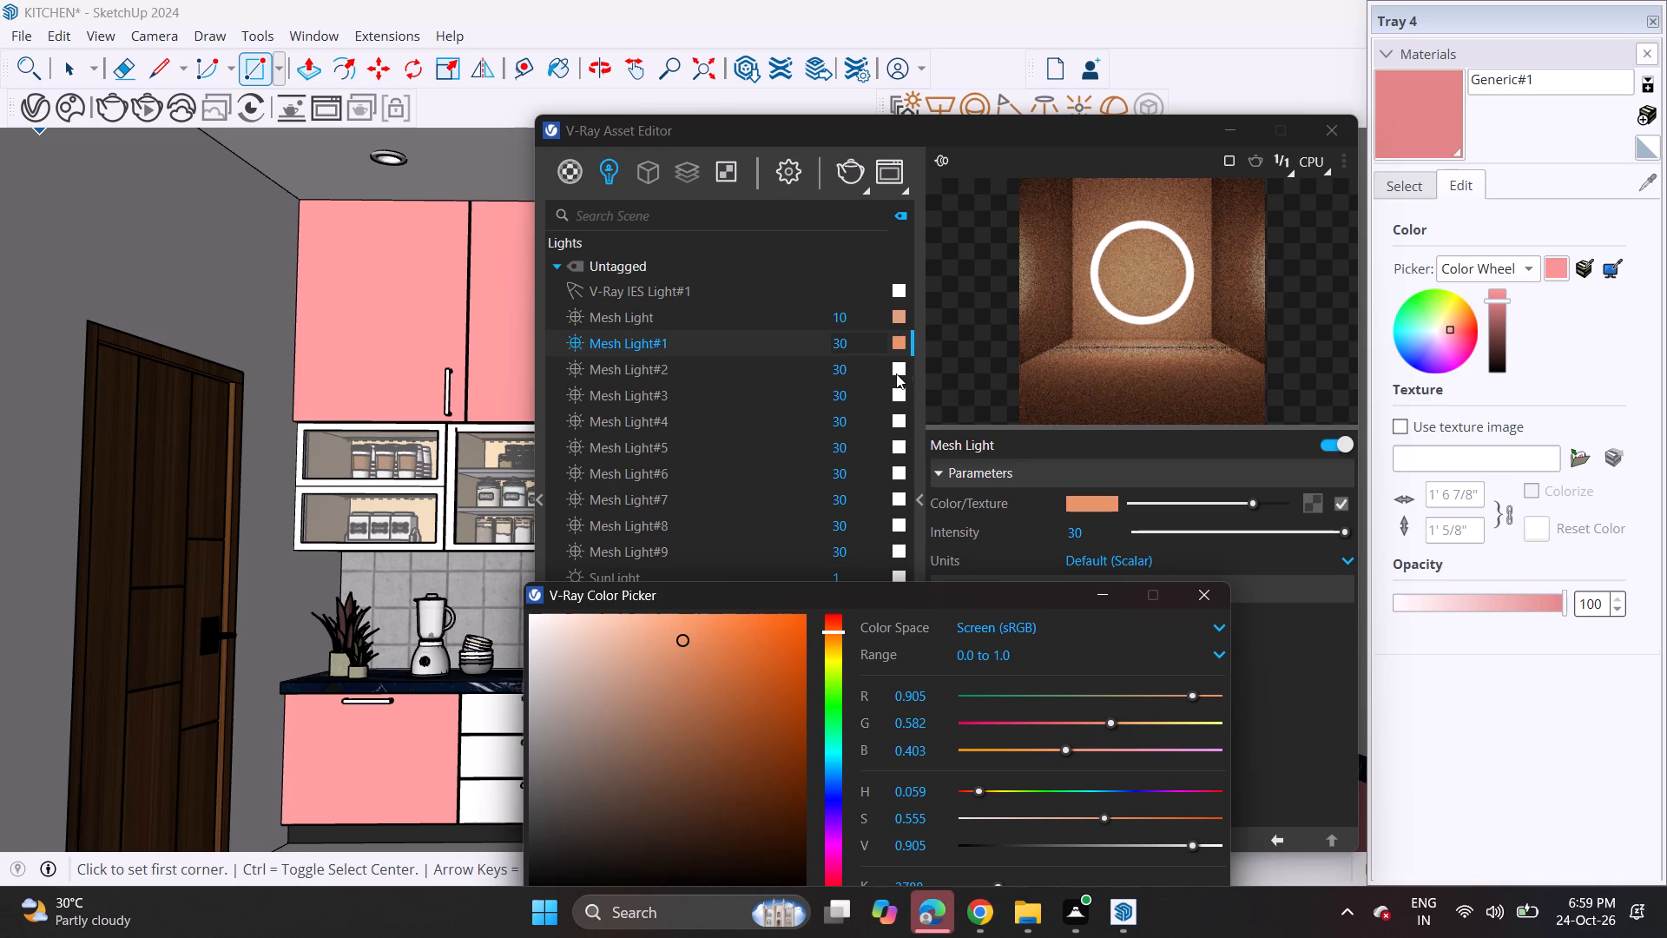
left_click(670, 629)
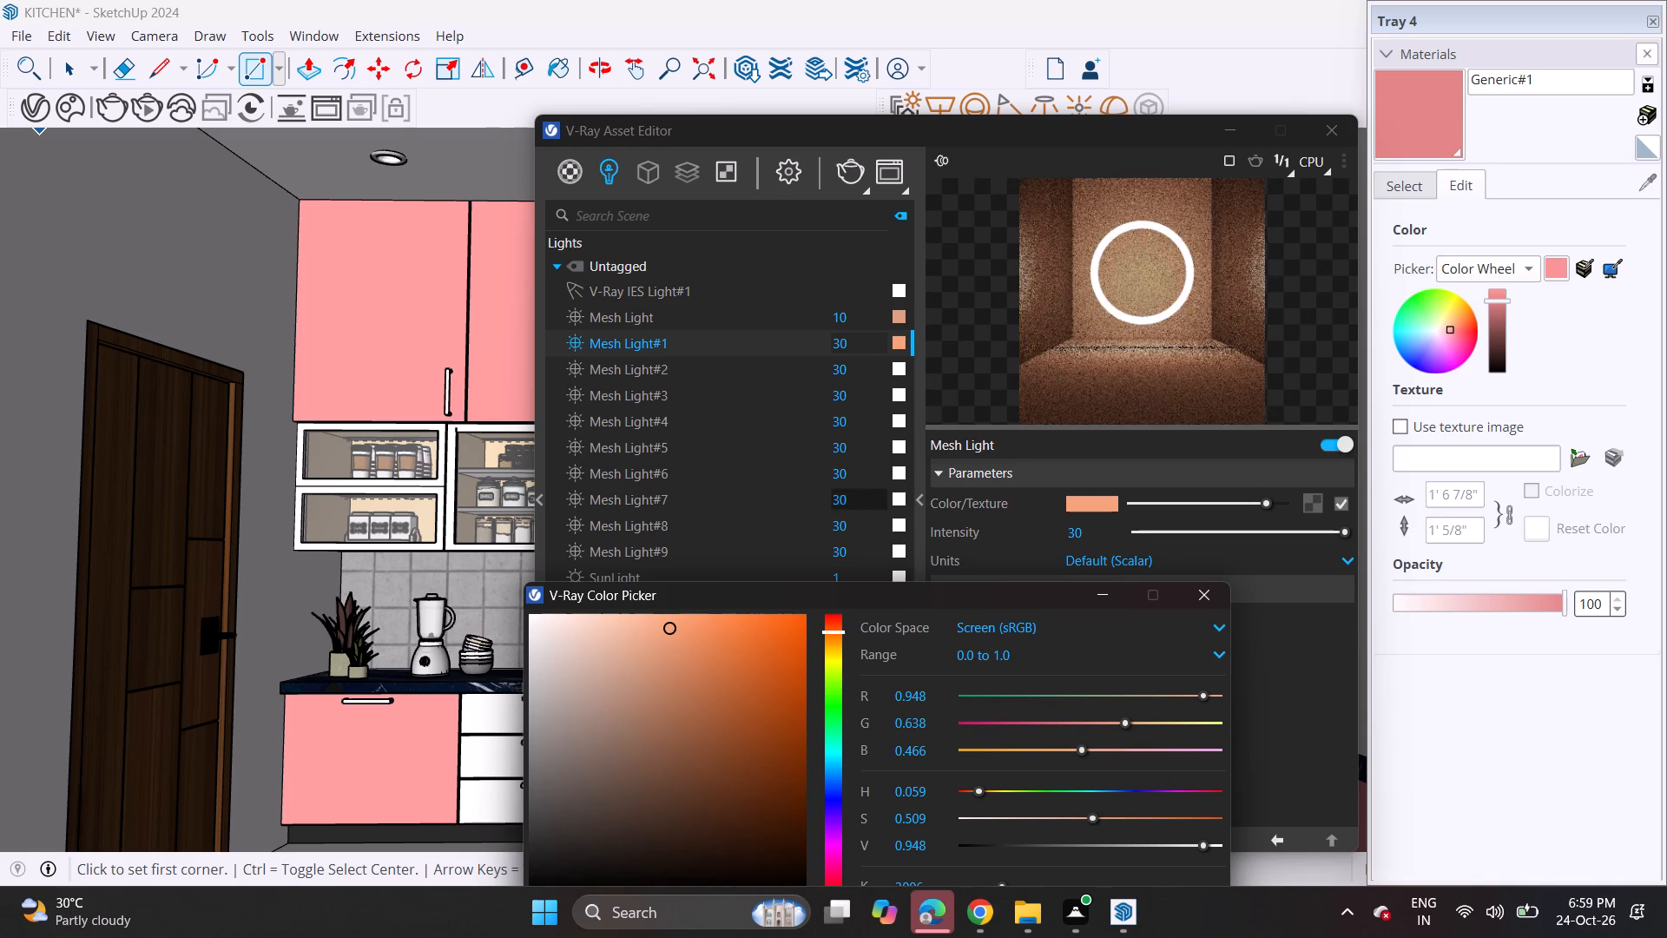
Set the Mesh Light#2 colour to a light warm orange, about RGB 0.925, 0.648, 0.422.
left_click(899, 363)
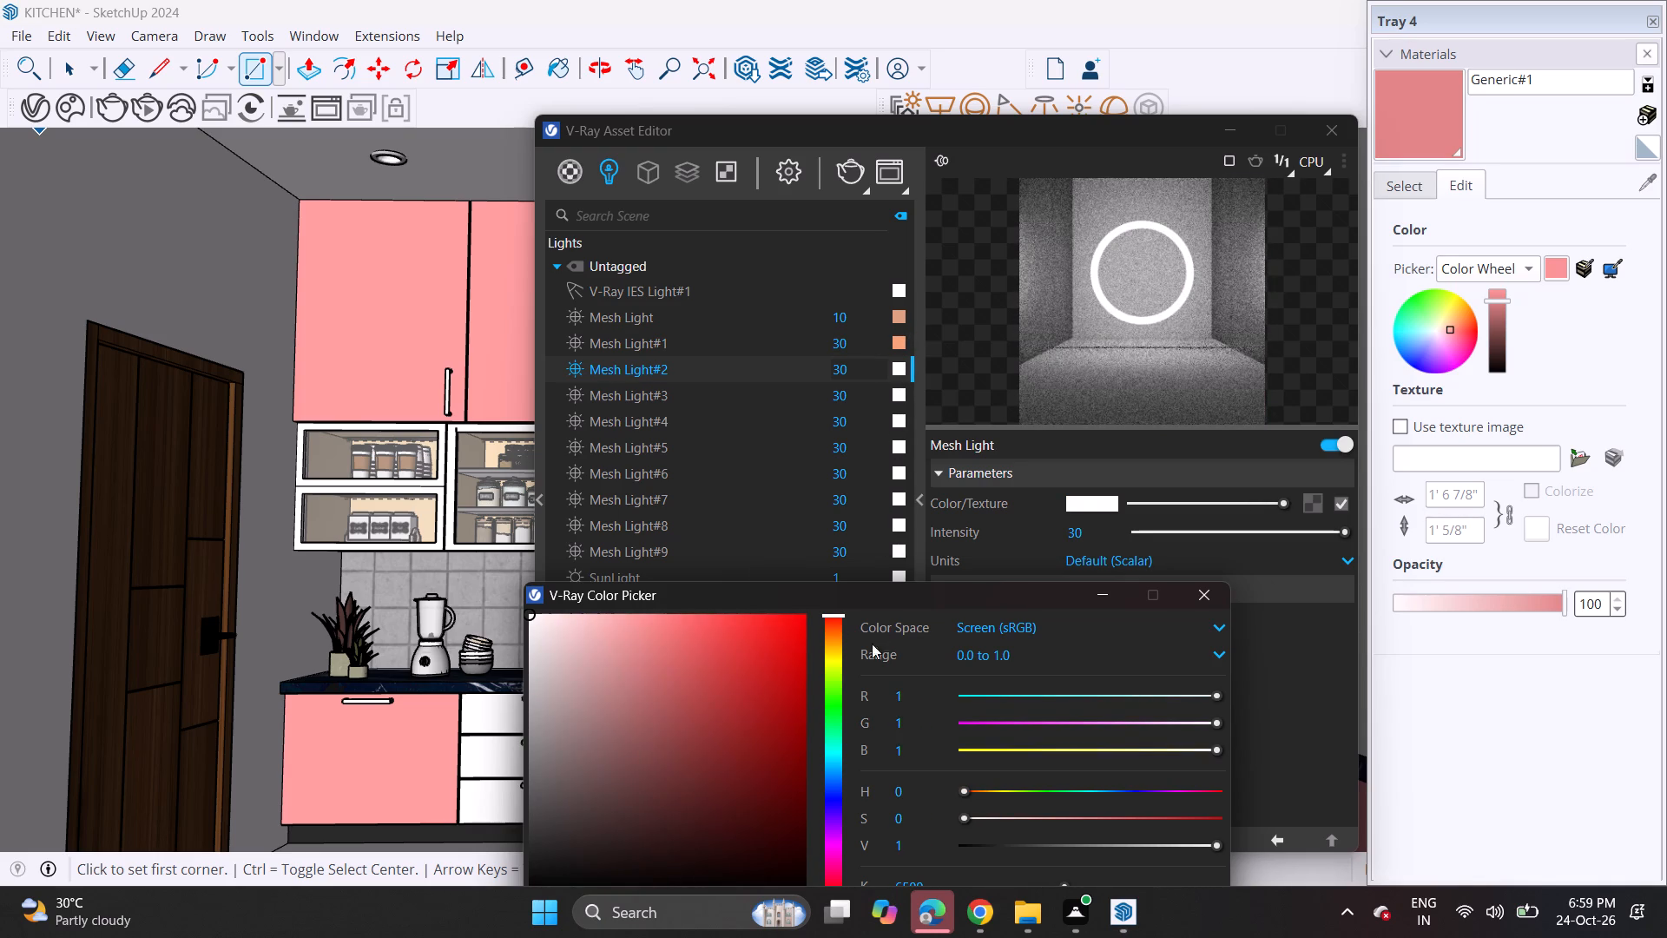
left_click(831, 643)
left_click(835, 636)
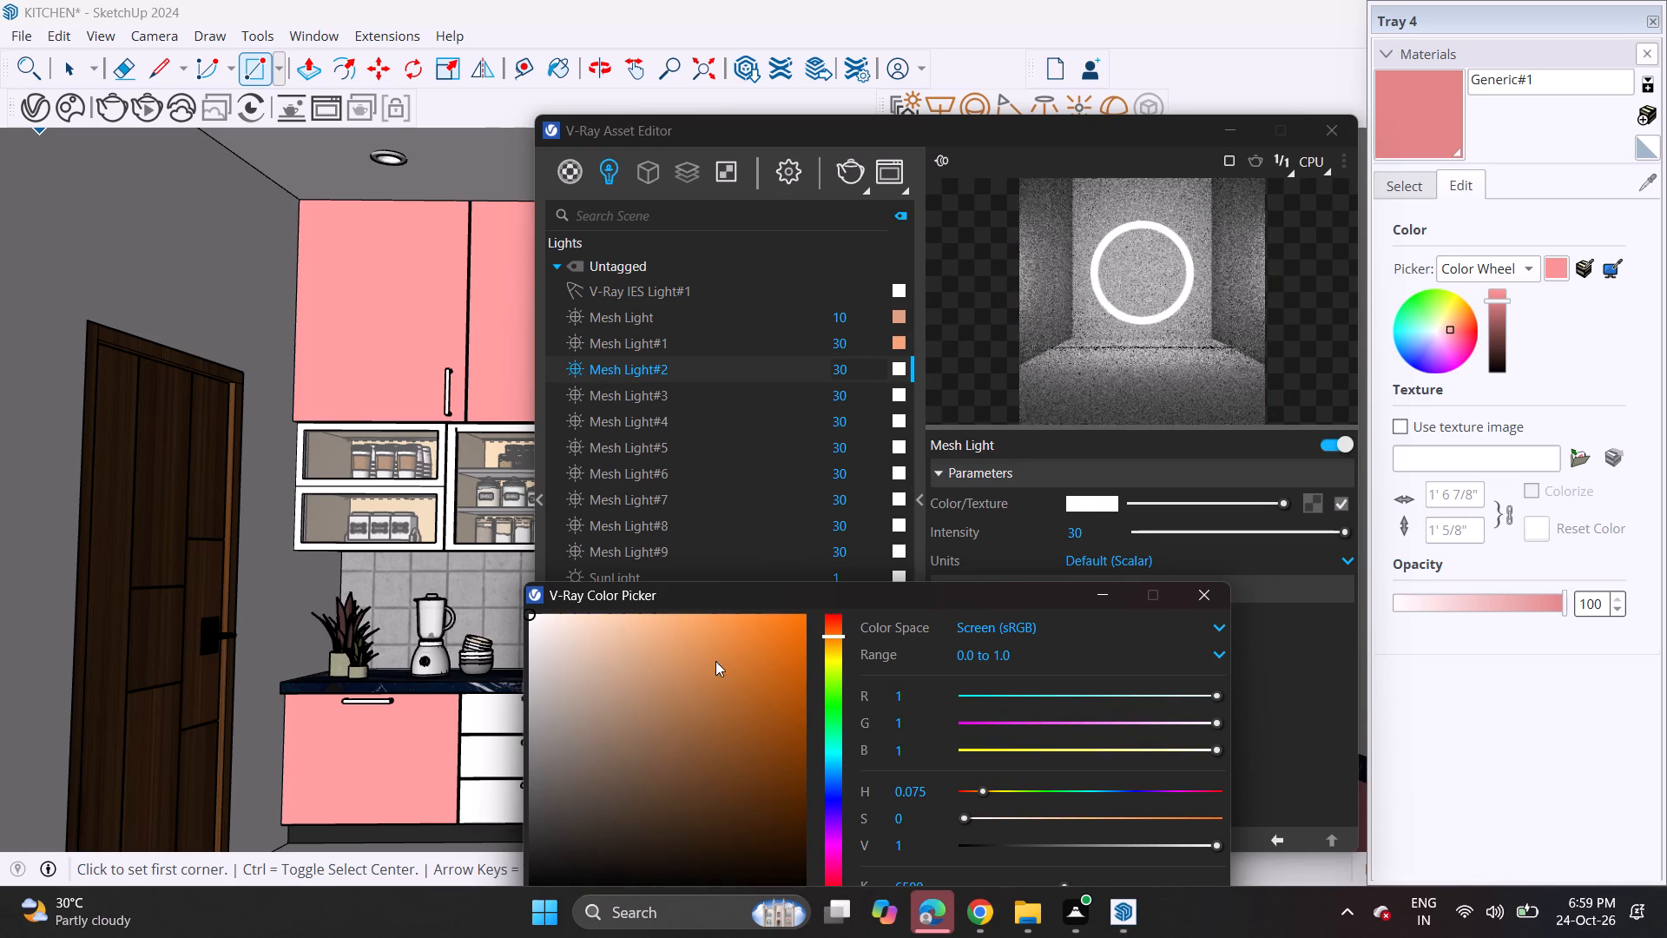
left_click(680, 635)
Set the Mesh Light#3 colour to a light warm orange, about RGB 0.925, 0.633, 0.436.
left_click(906, 395)
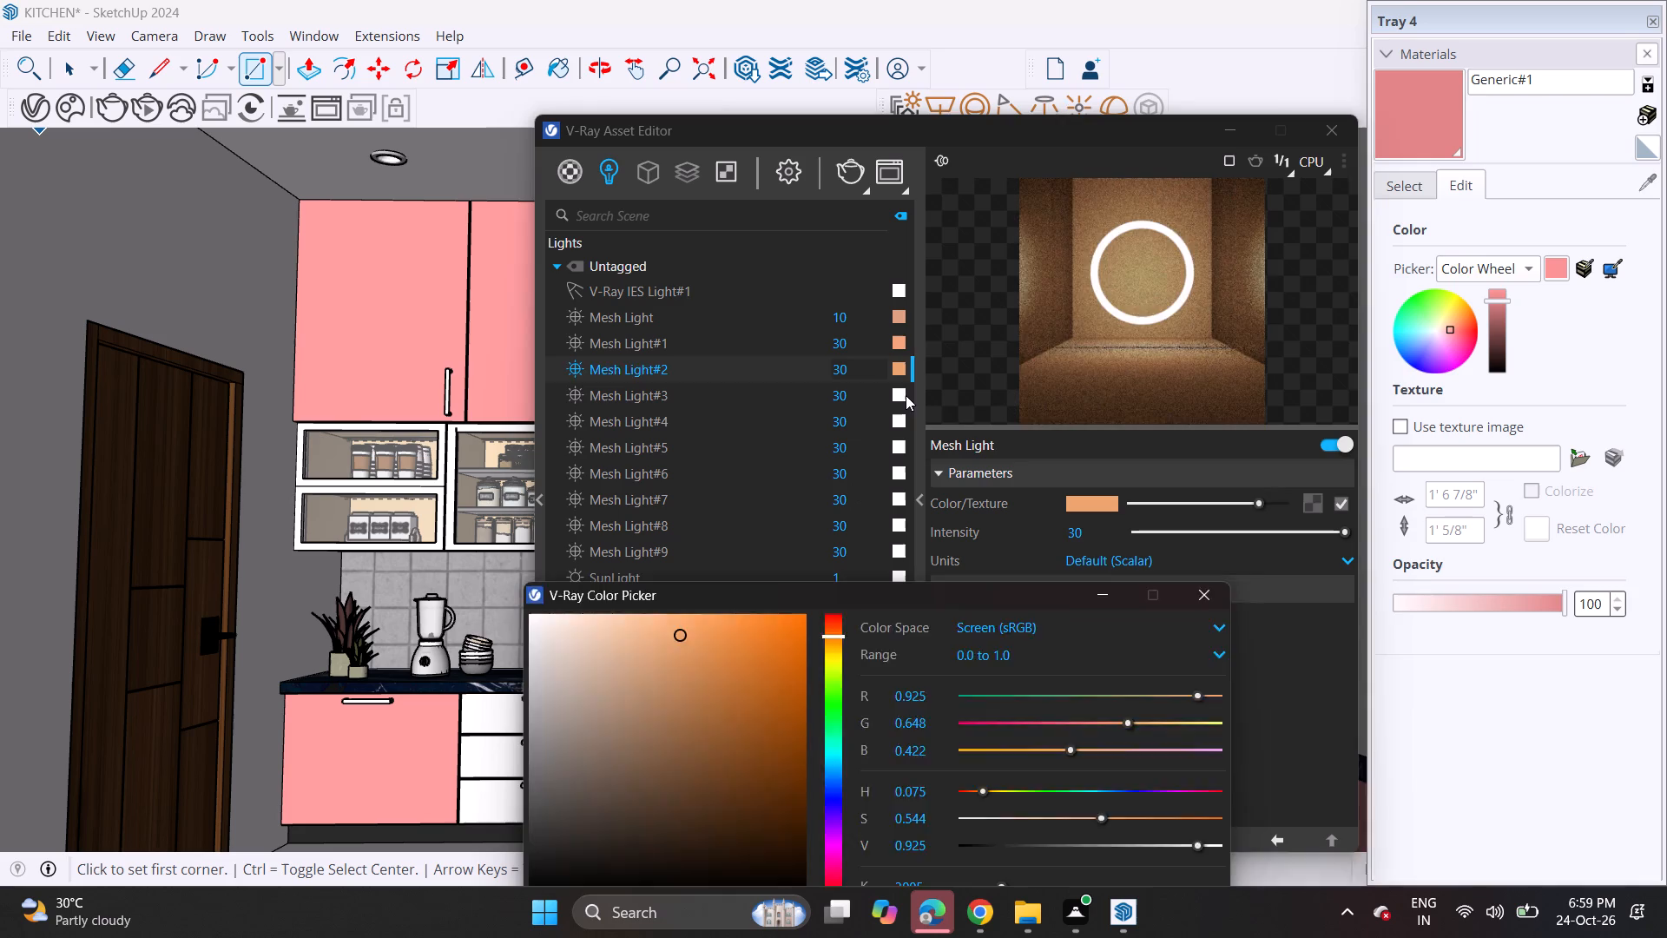
left_click(903, 400)
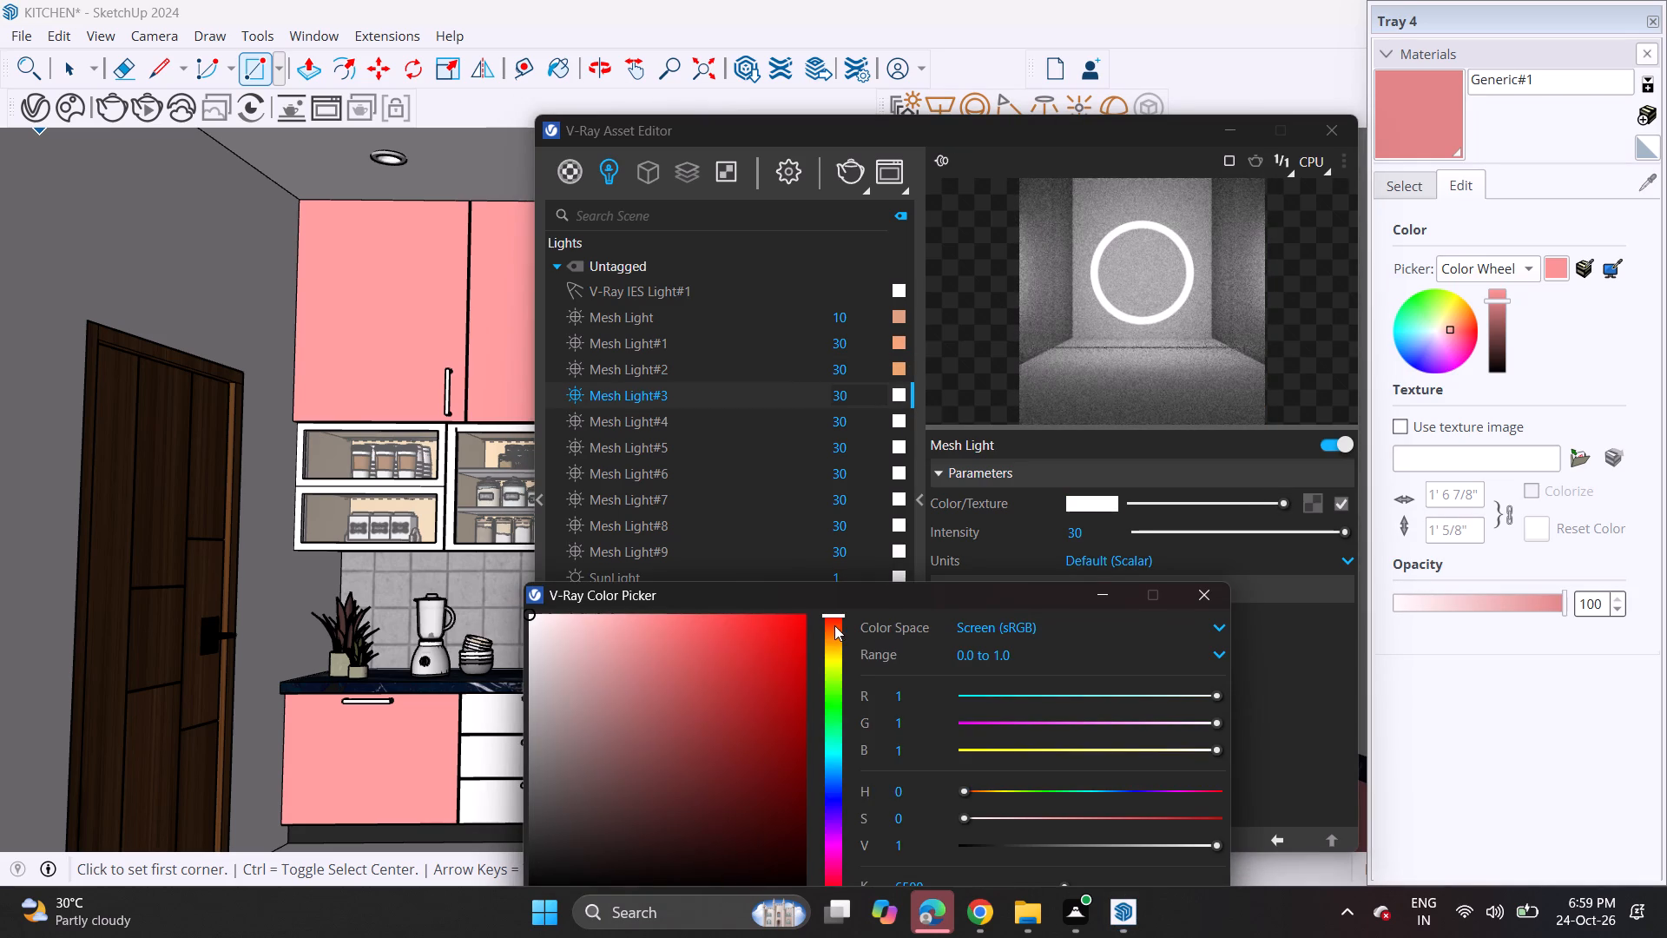
double_click(836, 633)
left_click(630, 637)
left_click(664, 646)
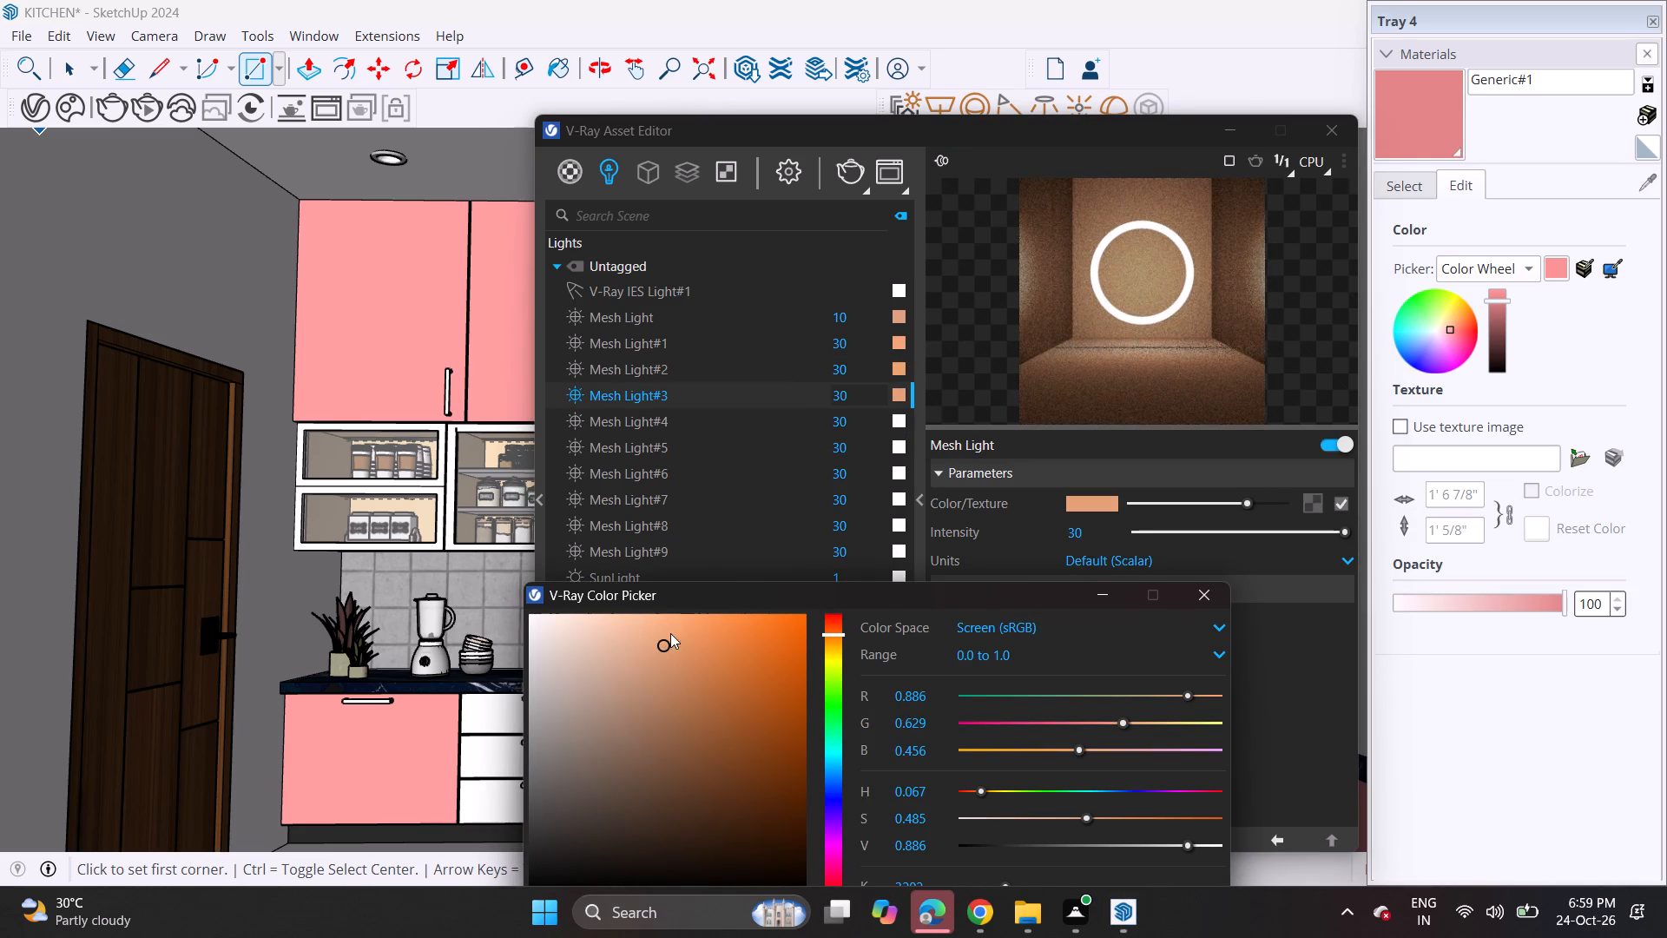
left_click(670, 636)
left_click(675, 636)
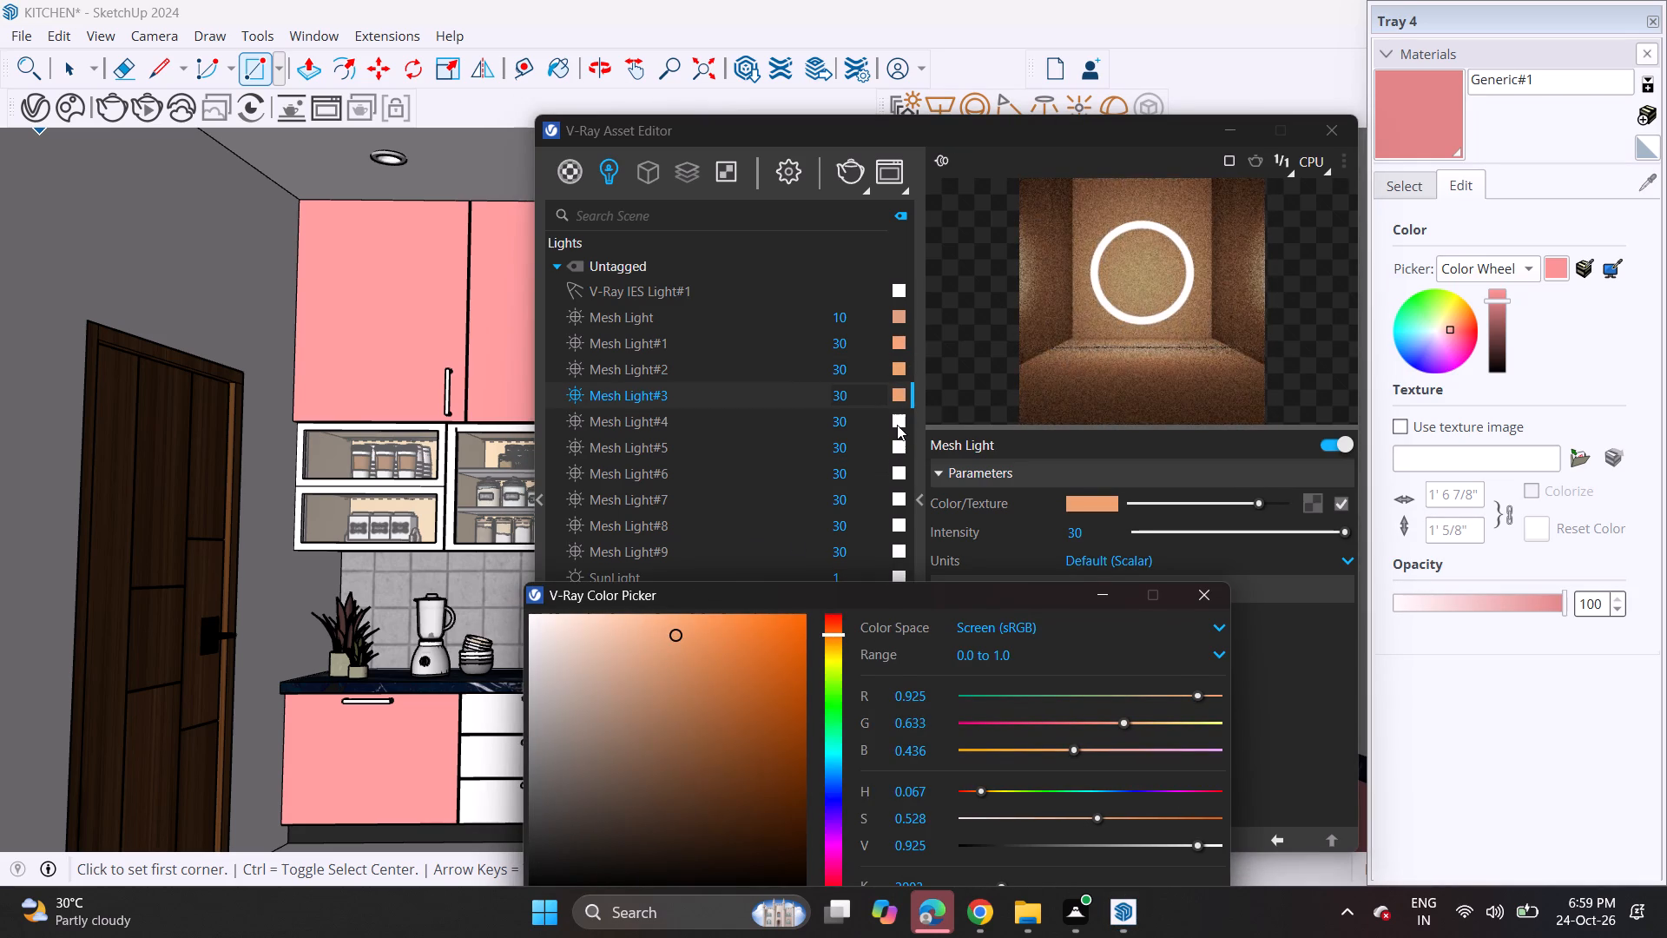
Set the Mesh Light#4 colour to a light warm orange, about RGB 0.909, 0.614, 0.433.
left_click(897, 425)
left_click_drag(835, 612, 835, 623)
left_click(835, 623)
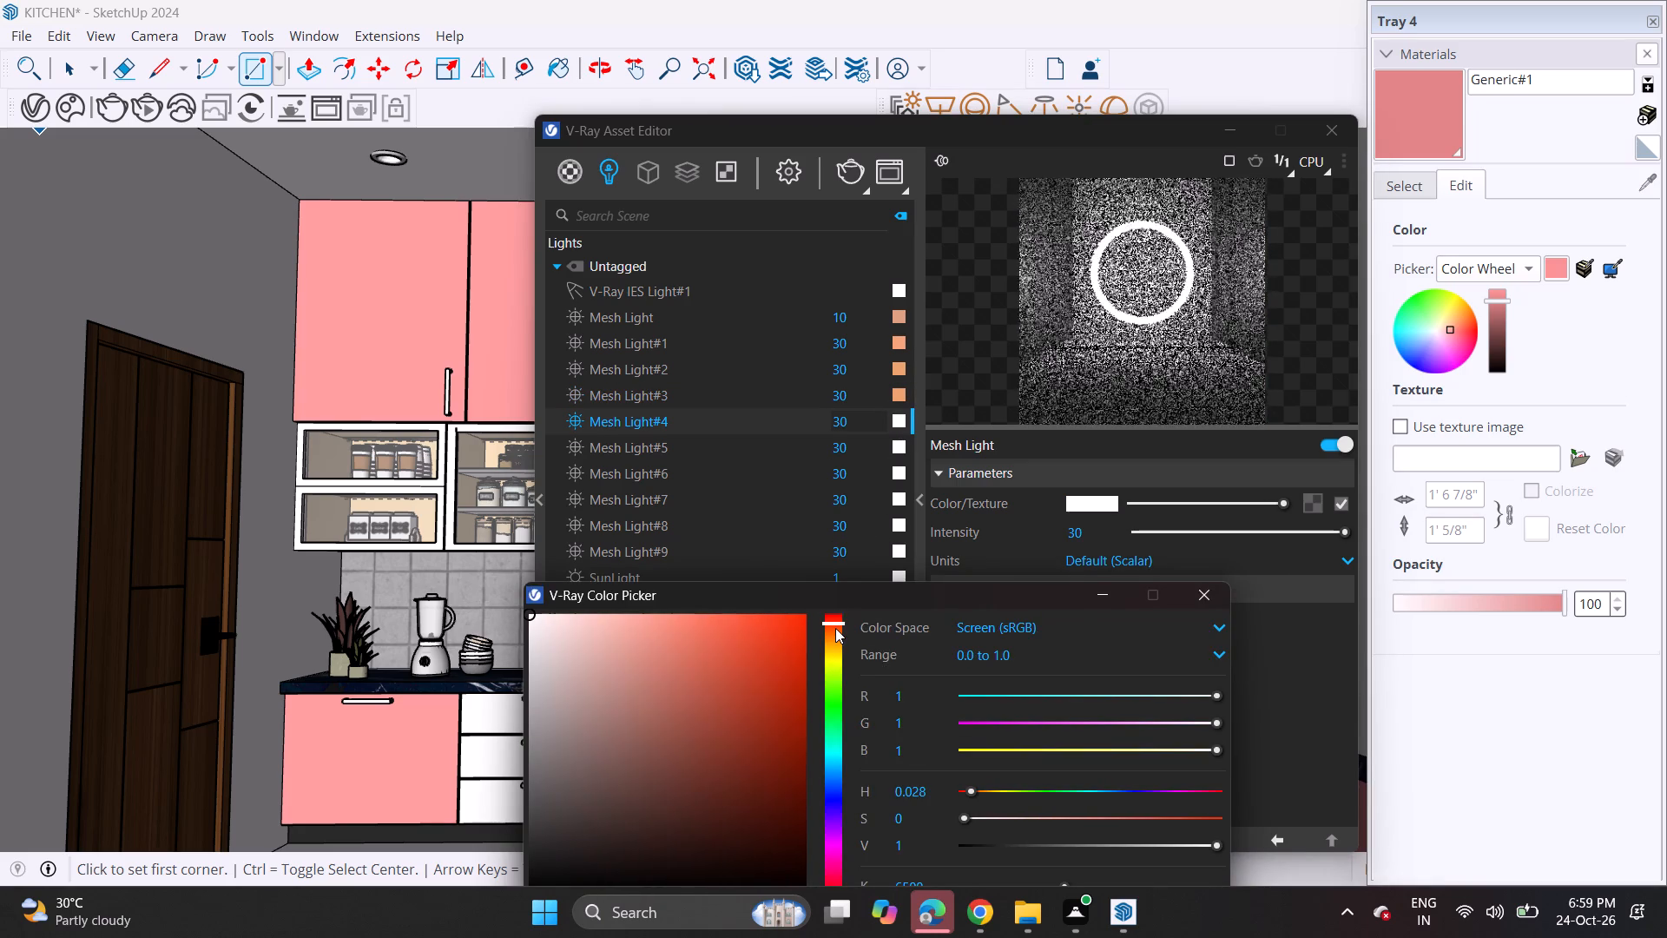
left_click(835, 630)
left_click(832, 632)
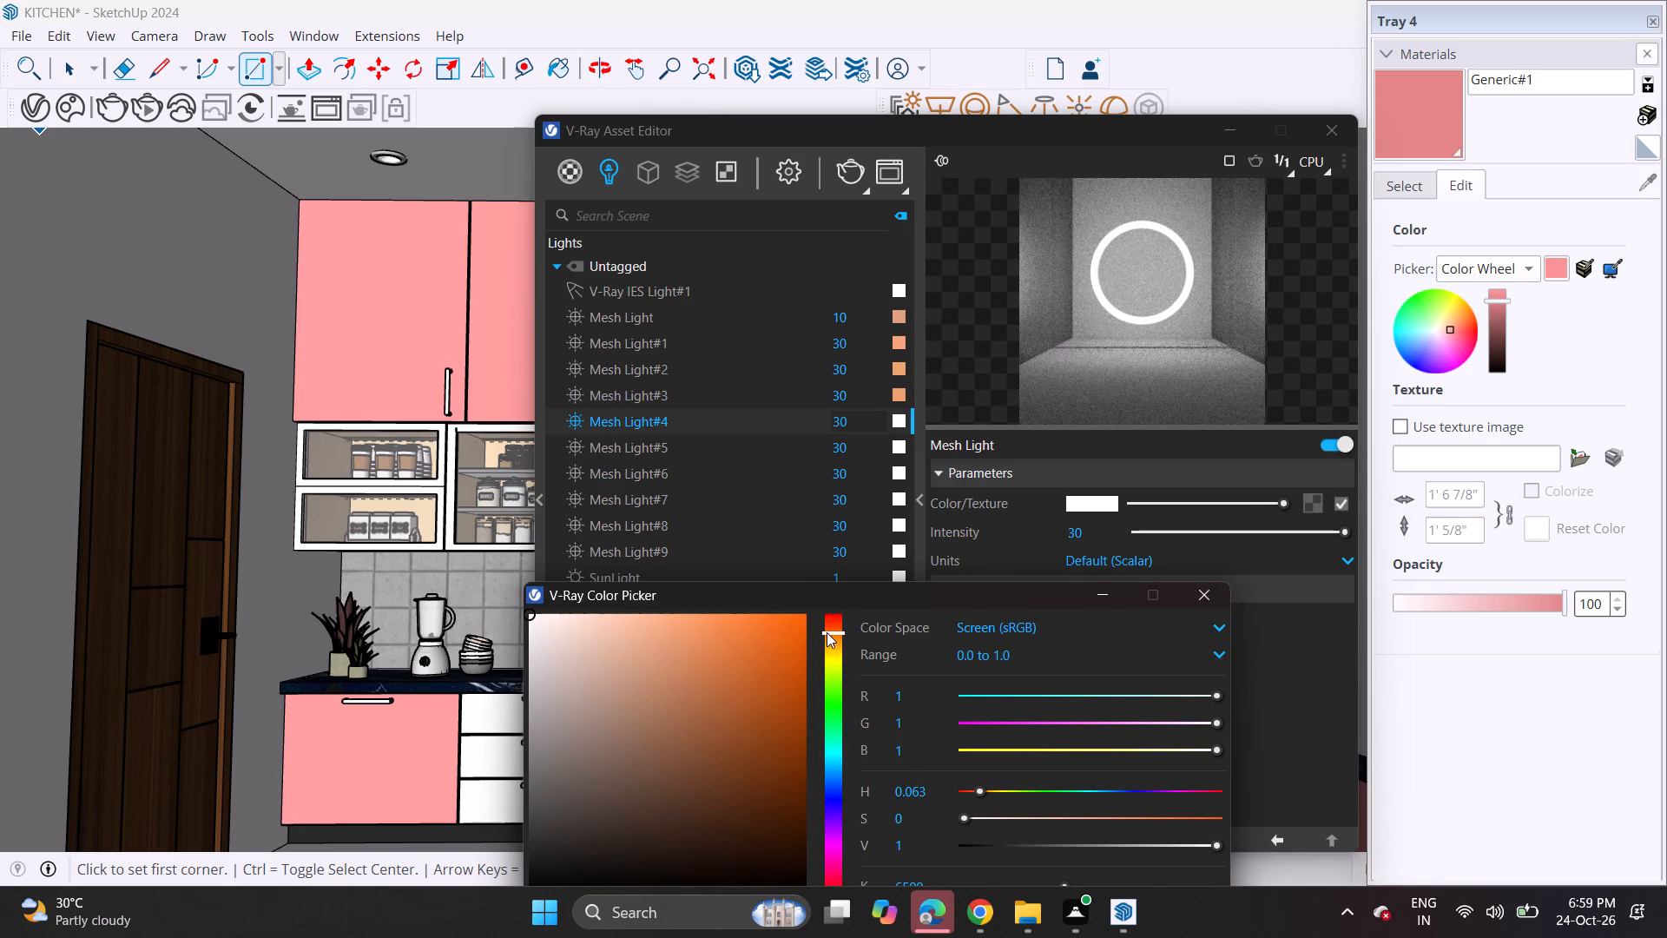
left_click(675, 639)
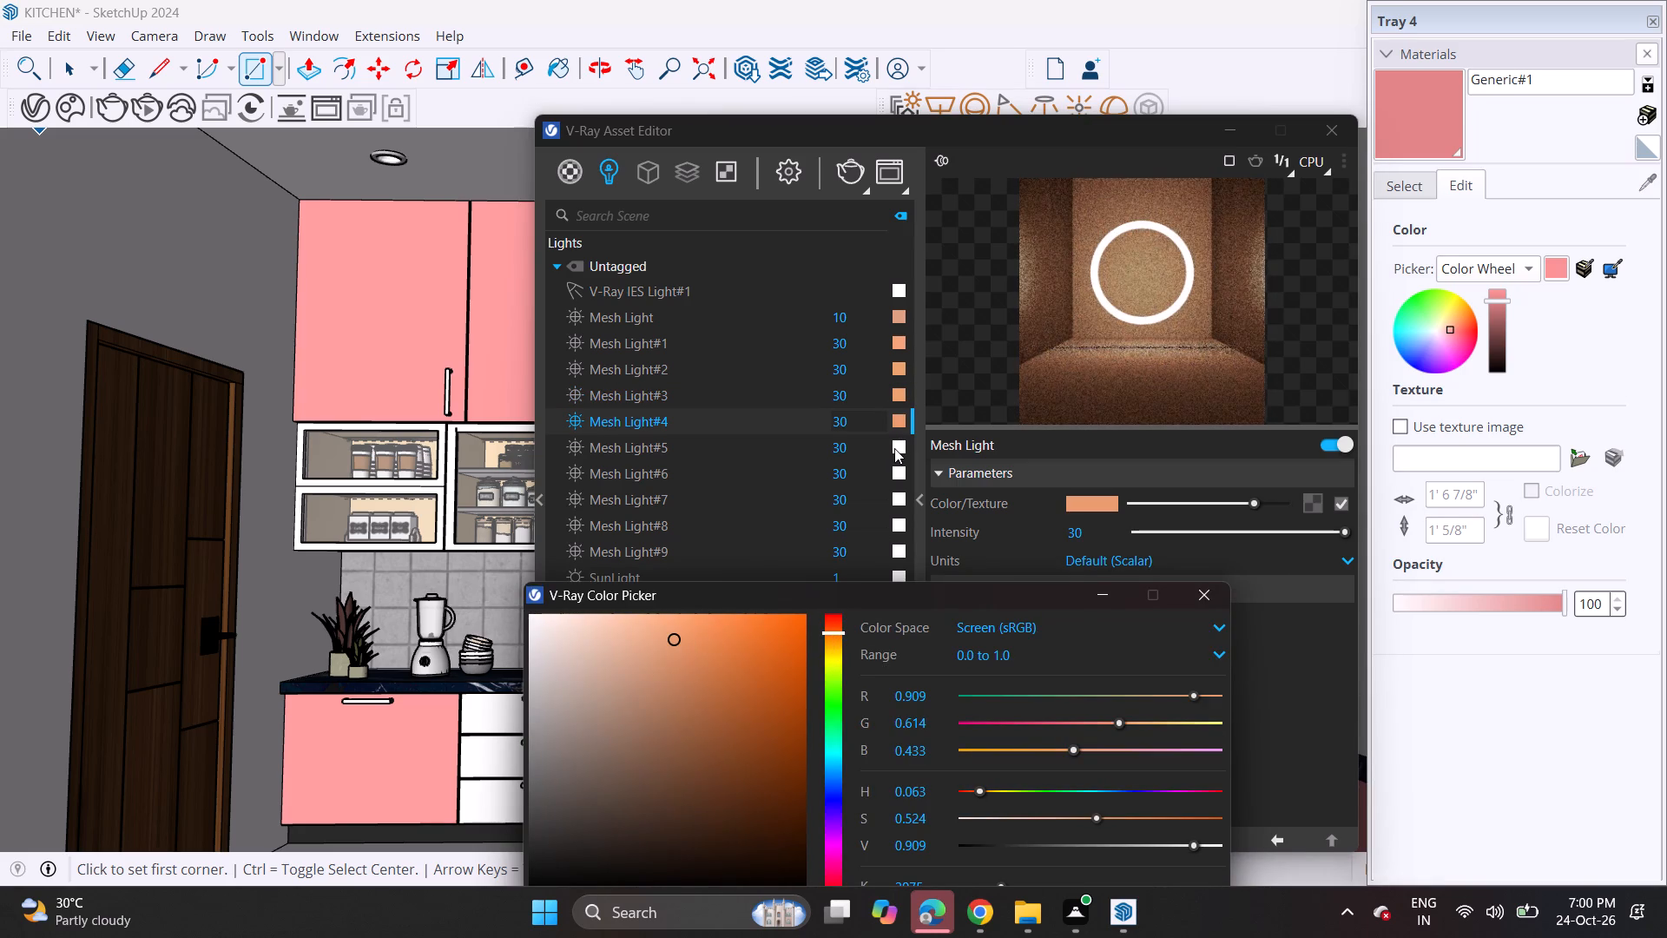
Set the Mesh Light#5 colour to a light warm orange, about RGB 0.941, 0.611, 0.429.
left_click(901, 446)
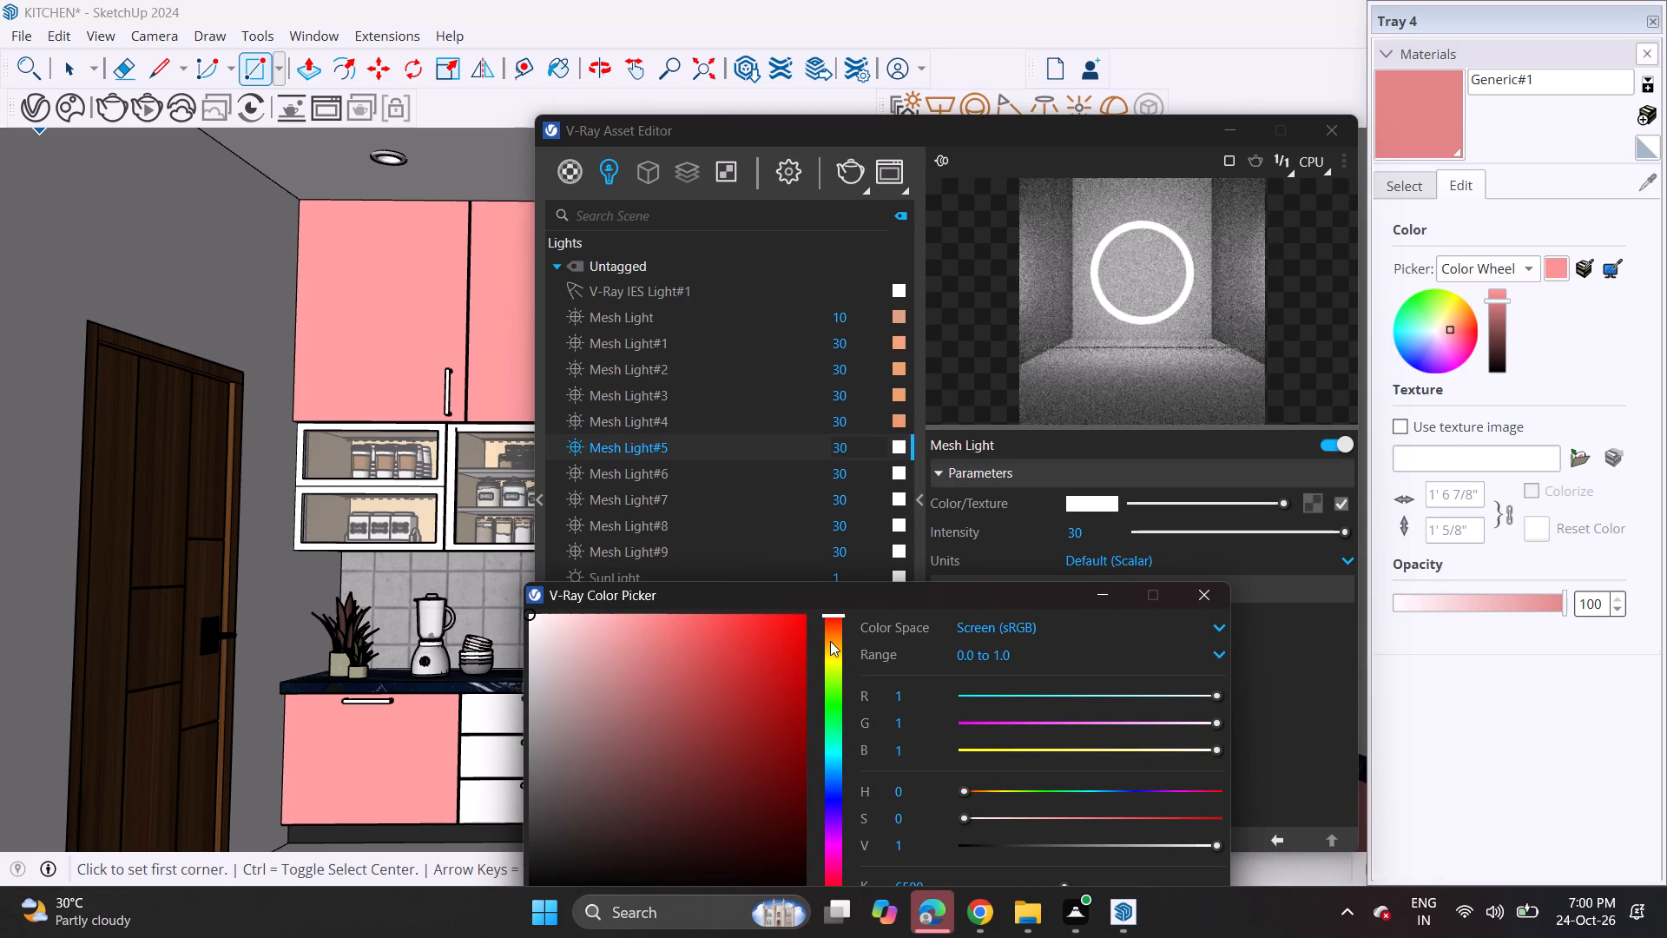
left_click(830, 641)
left_click(833, 631)
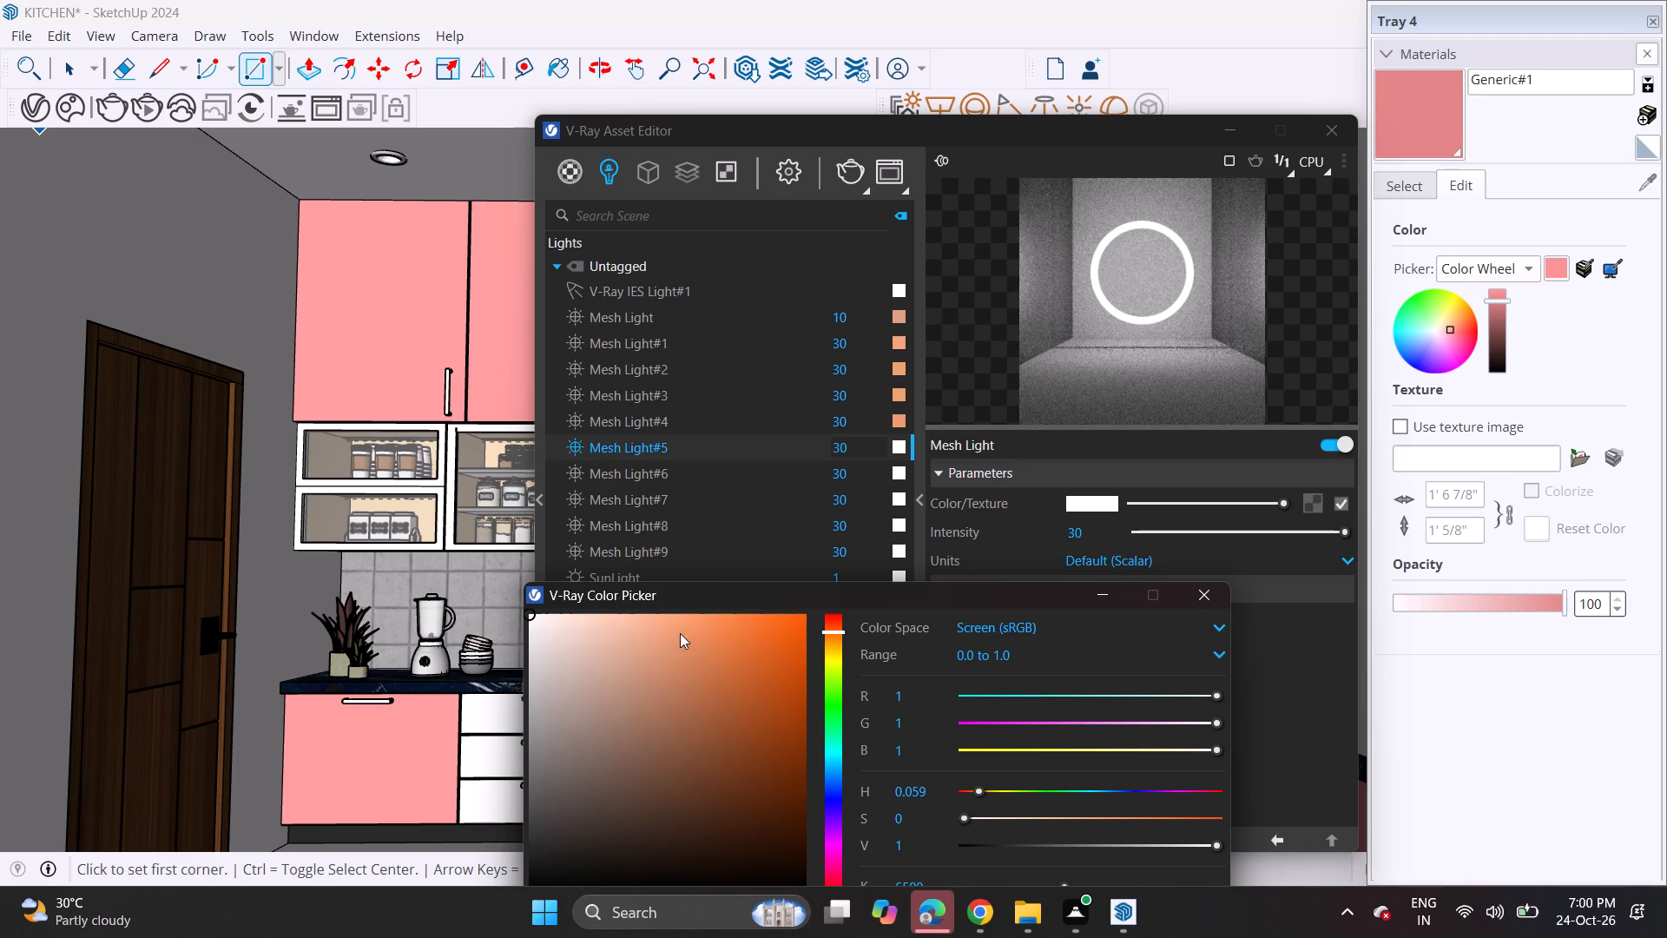
left_click(680, 631)
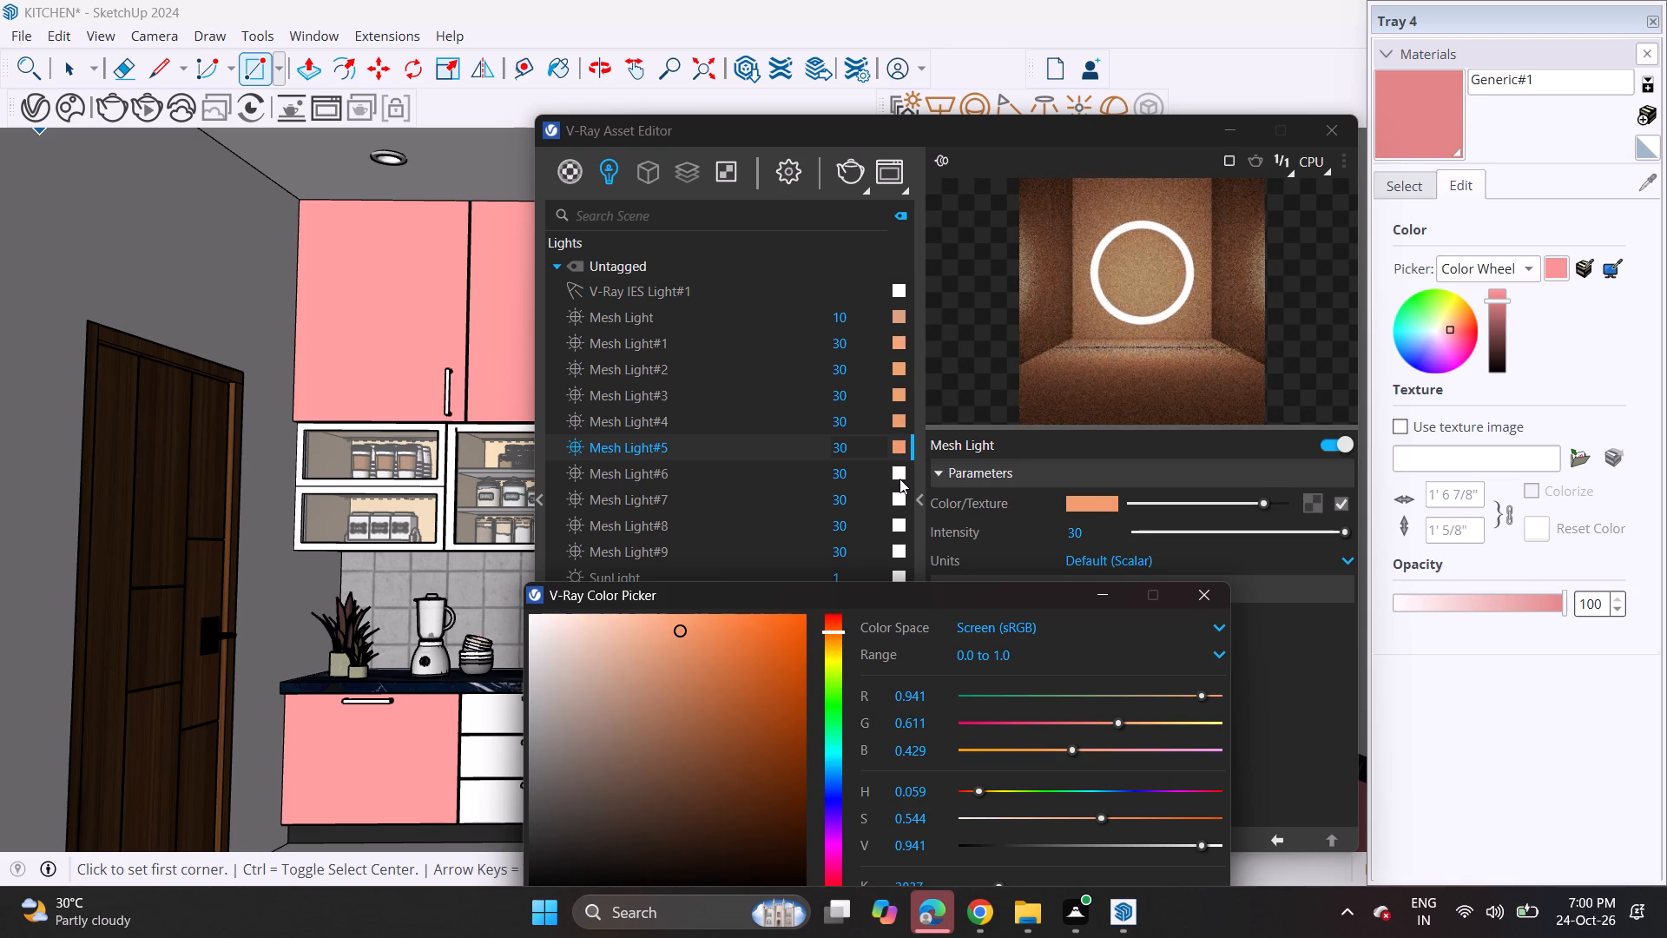
Set the Mesh Light#6 colour to a warm orange, about RGB 0.921, 0.612, 0.359.
left_click(899, 478)
left_click(830, 643)
left_click(833, 635)
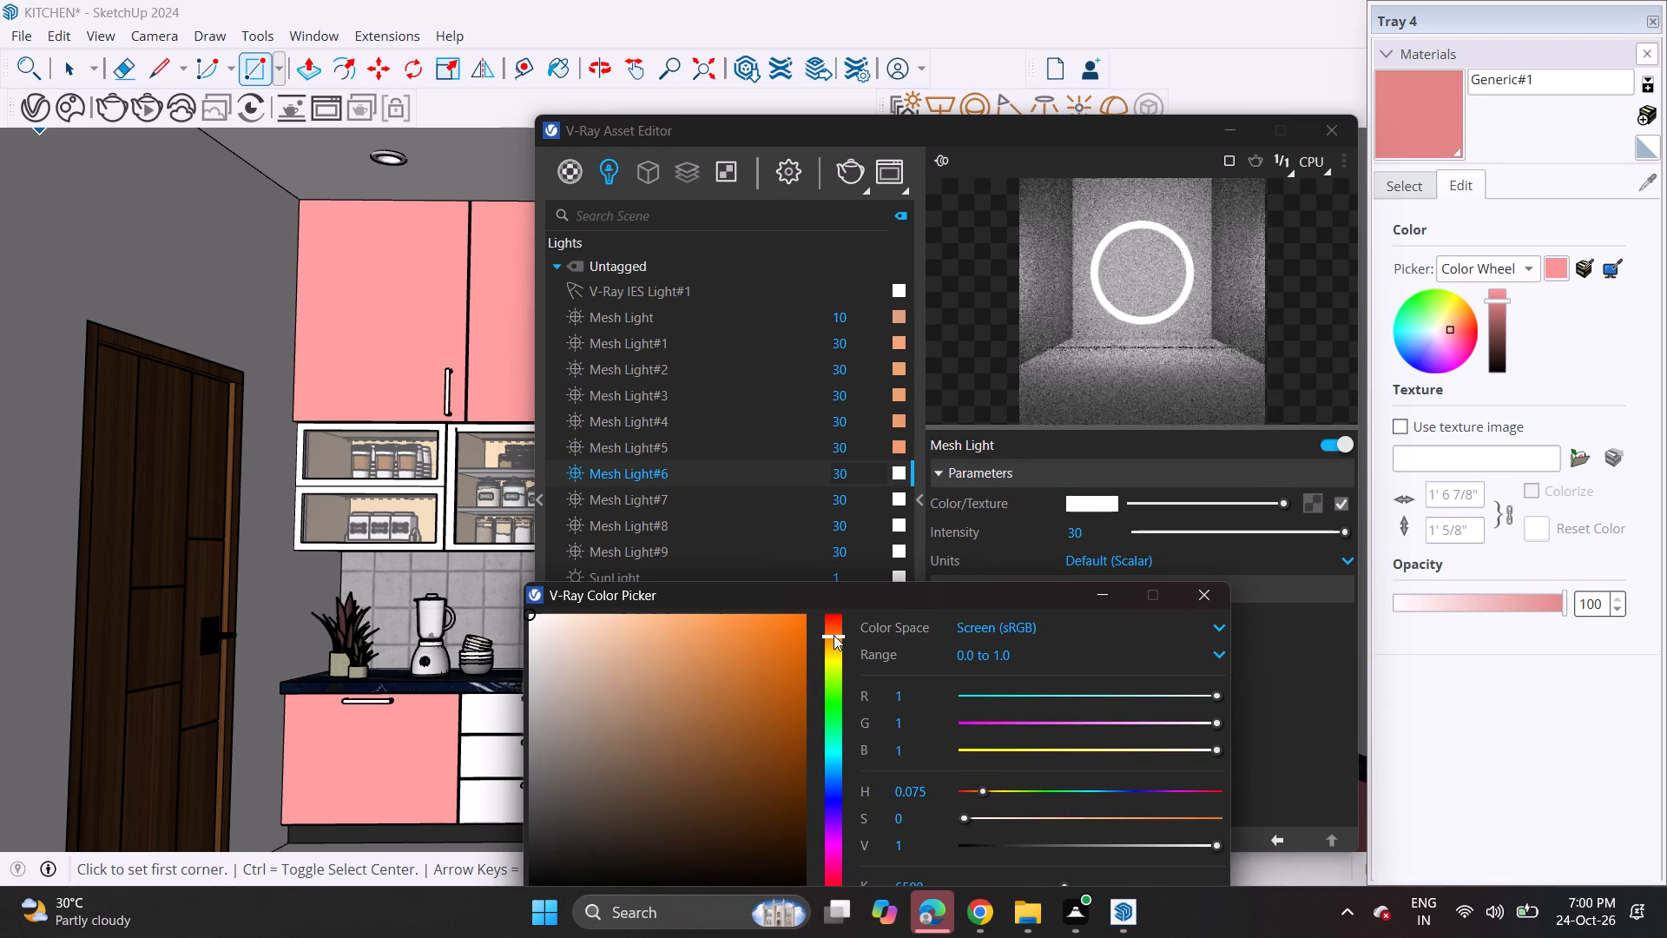
left_click(699, 637)
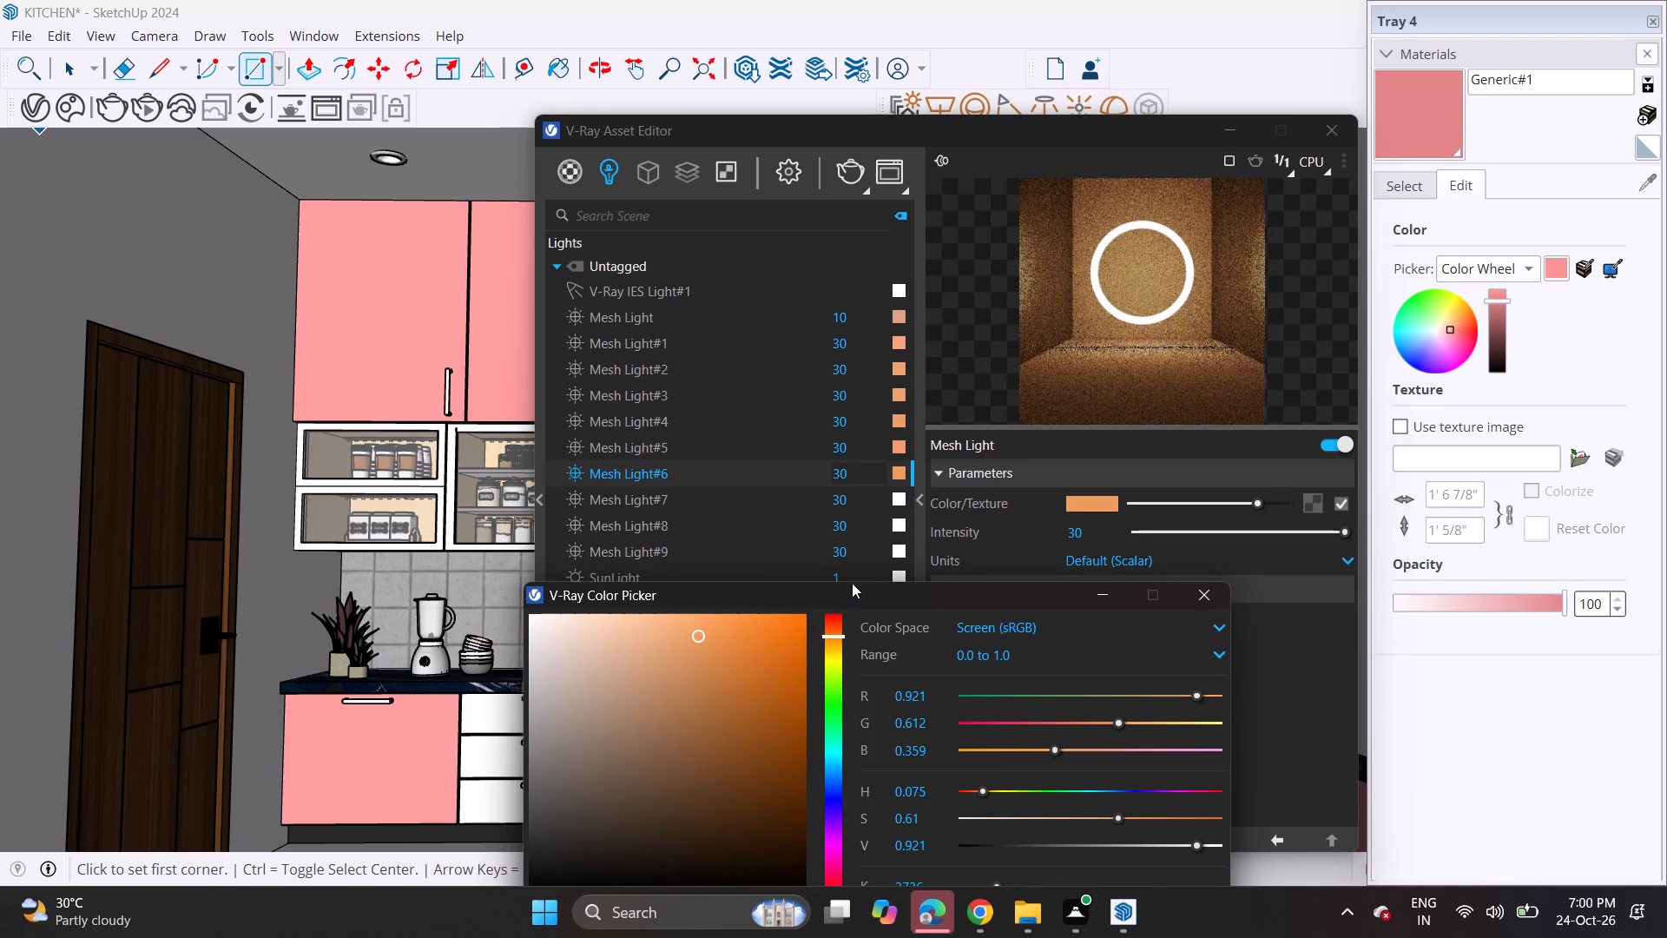
Set the Mesh Light#7 colour to a warm orange, about RGB 0.937, 0.592, 0.402.
left_click(897, 500)
left_click(840, 645)
left_click(833, 631)
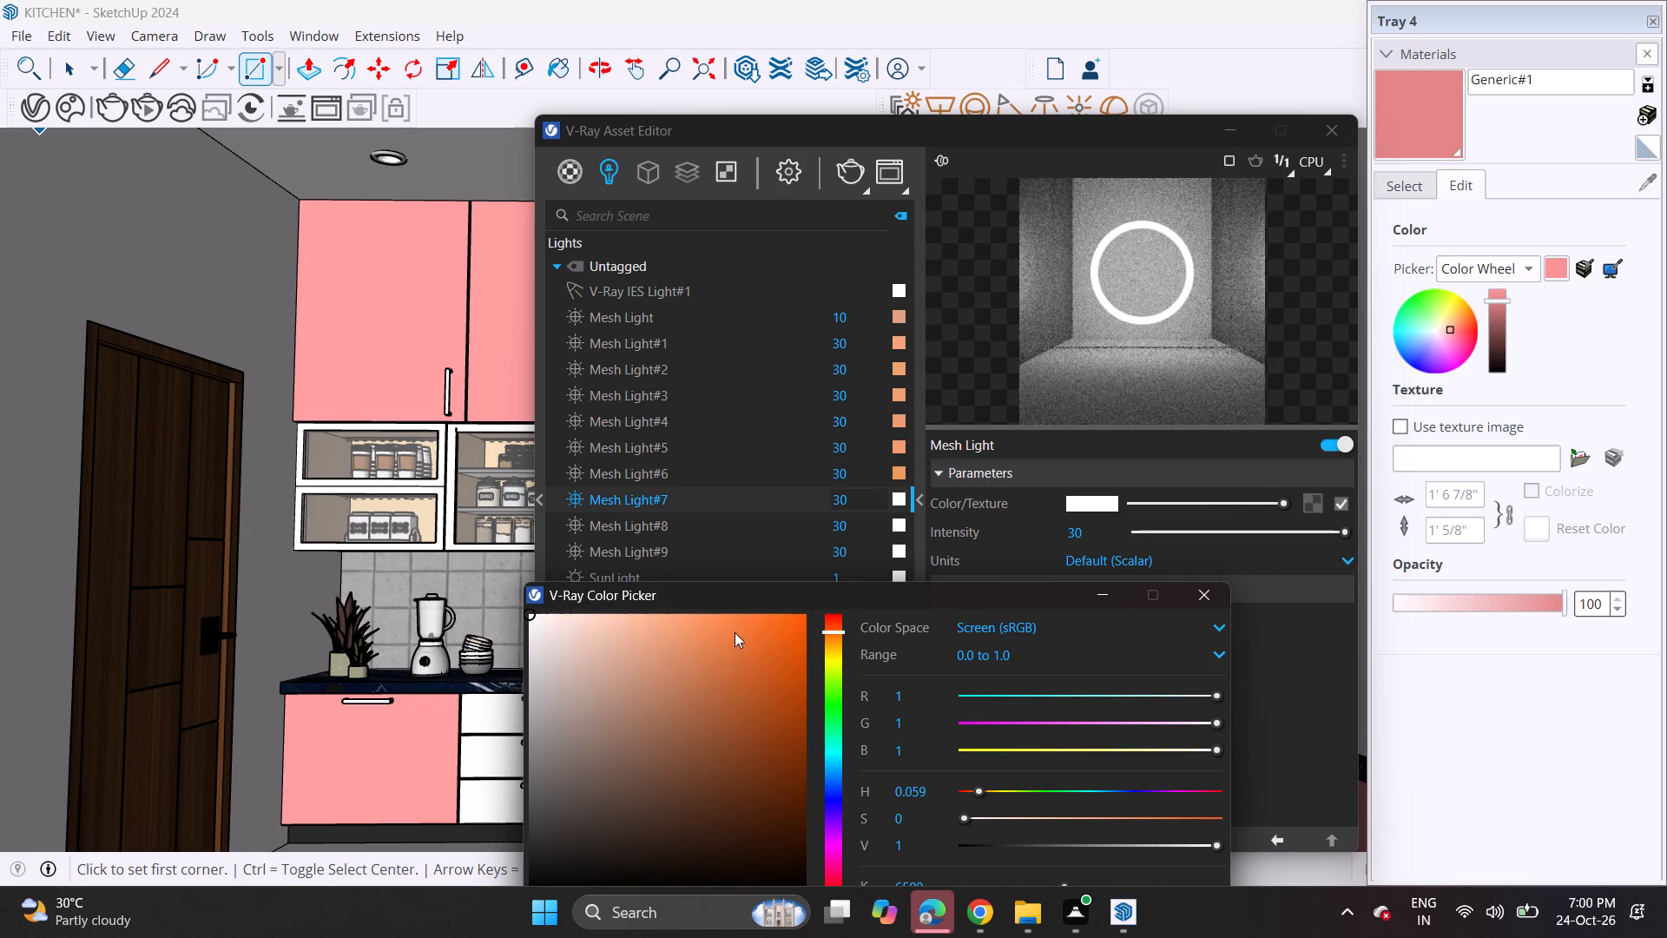
left_click(688, 632)
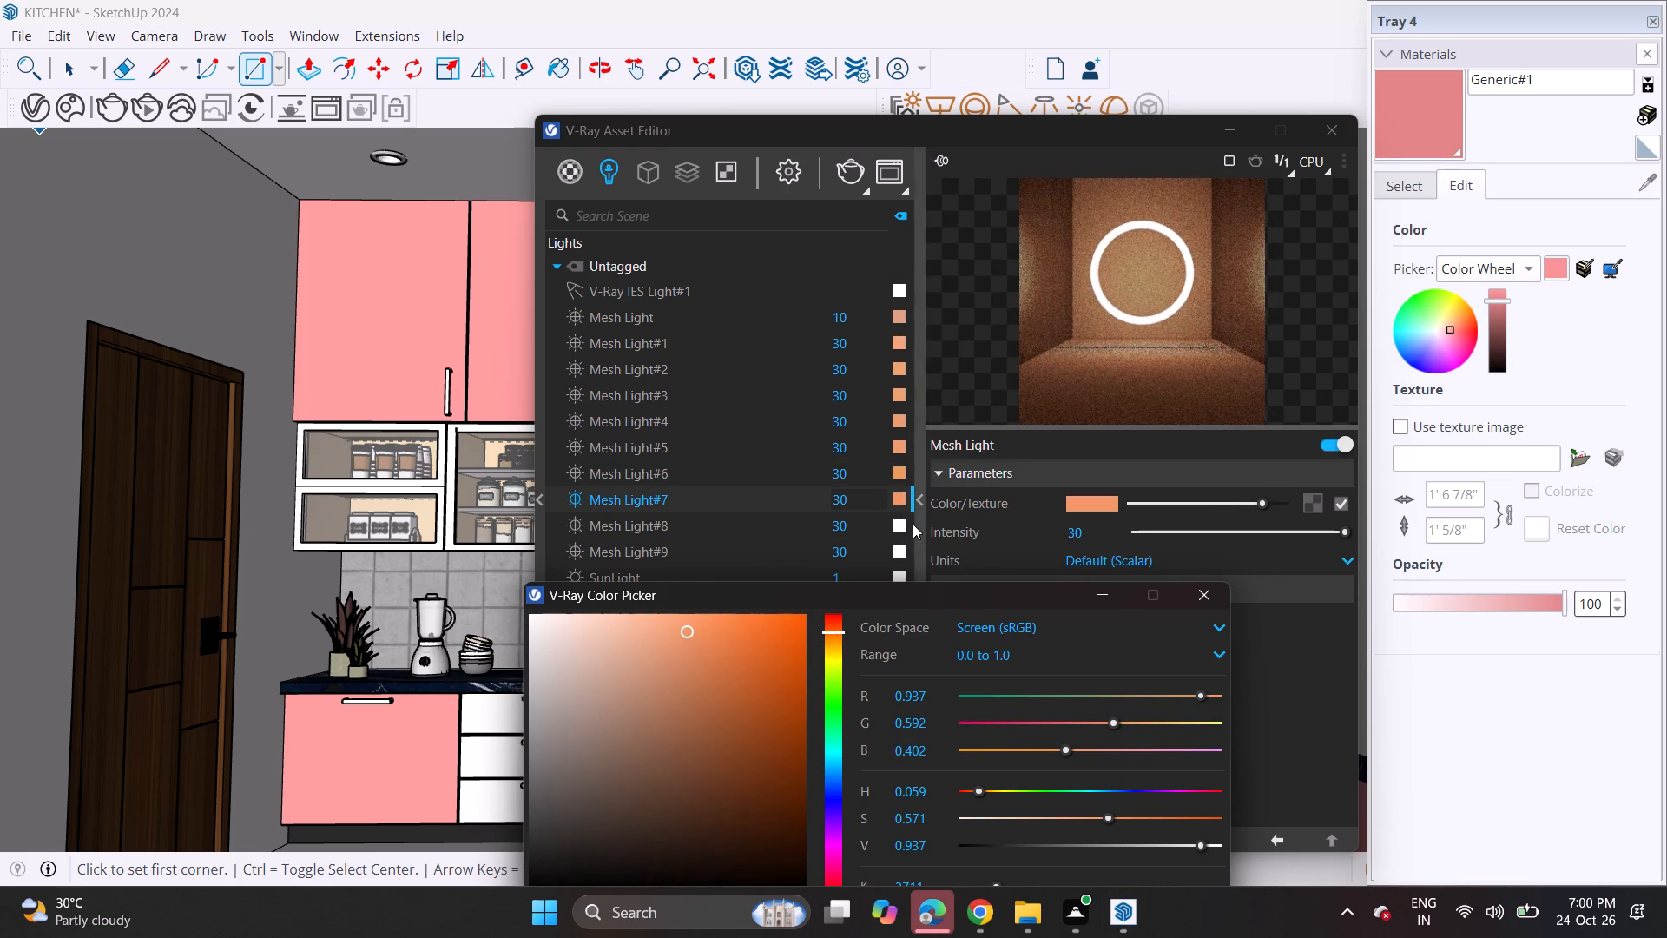
Set the Mesh Light#8 colour to a light warm orange with a hue of about 0.067, matching the other mesh lights.
left_click(897, 528)
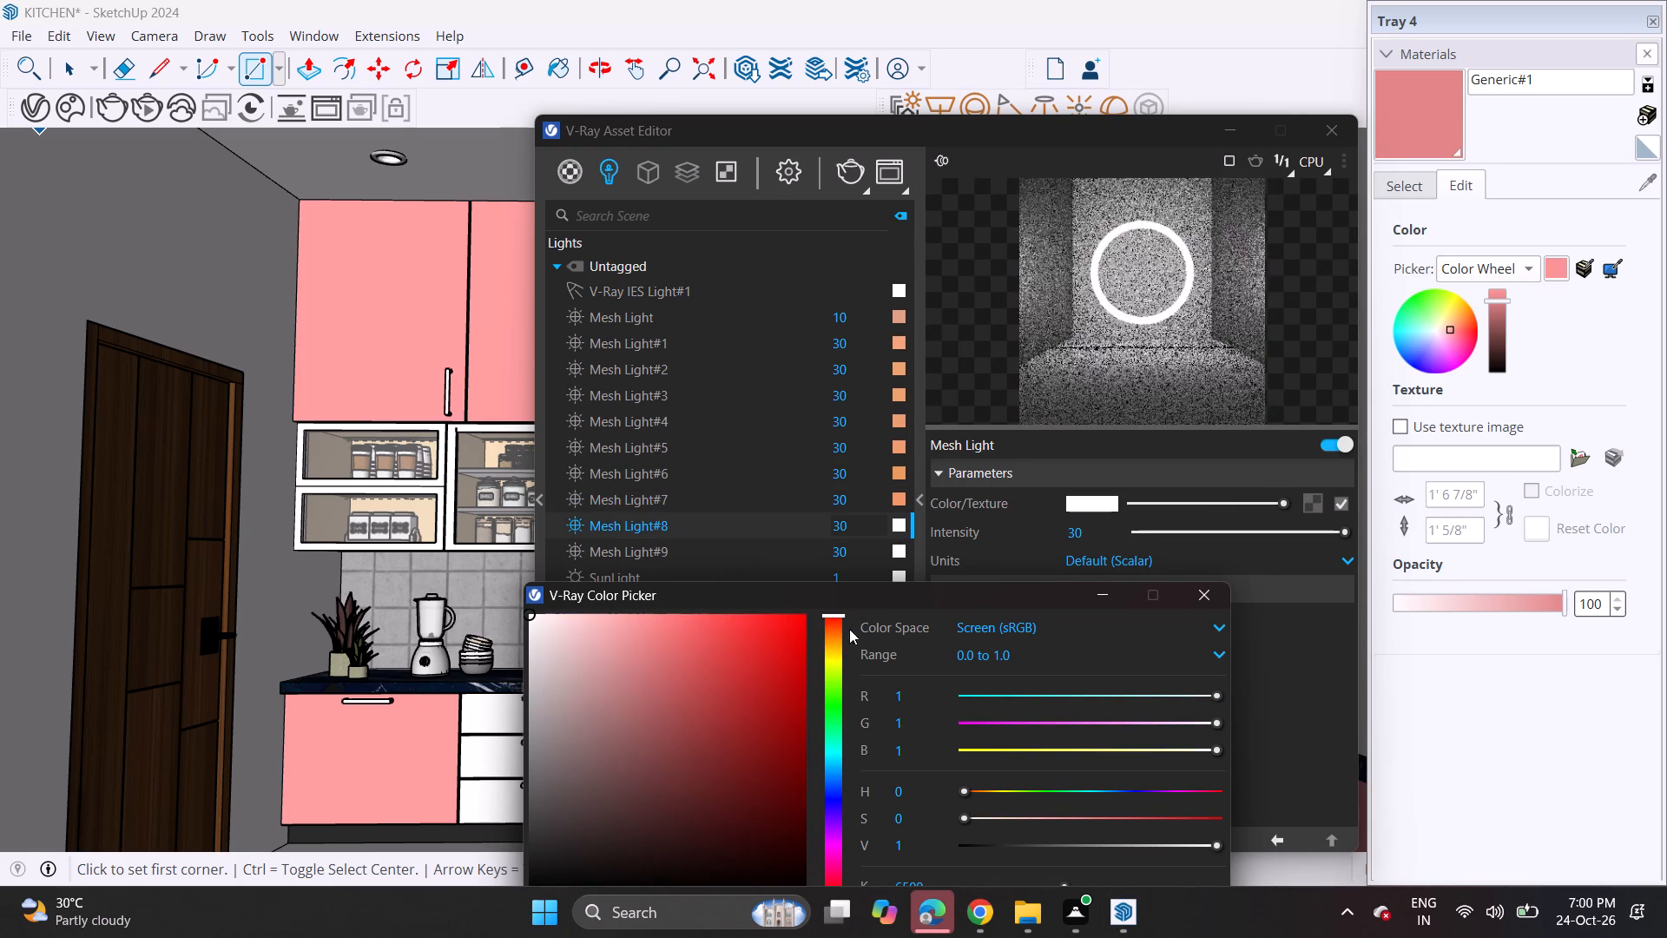
left_click(835, 646)
left_click(832, 633)
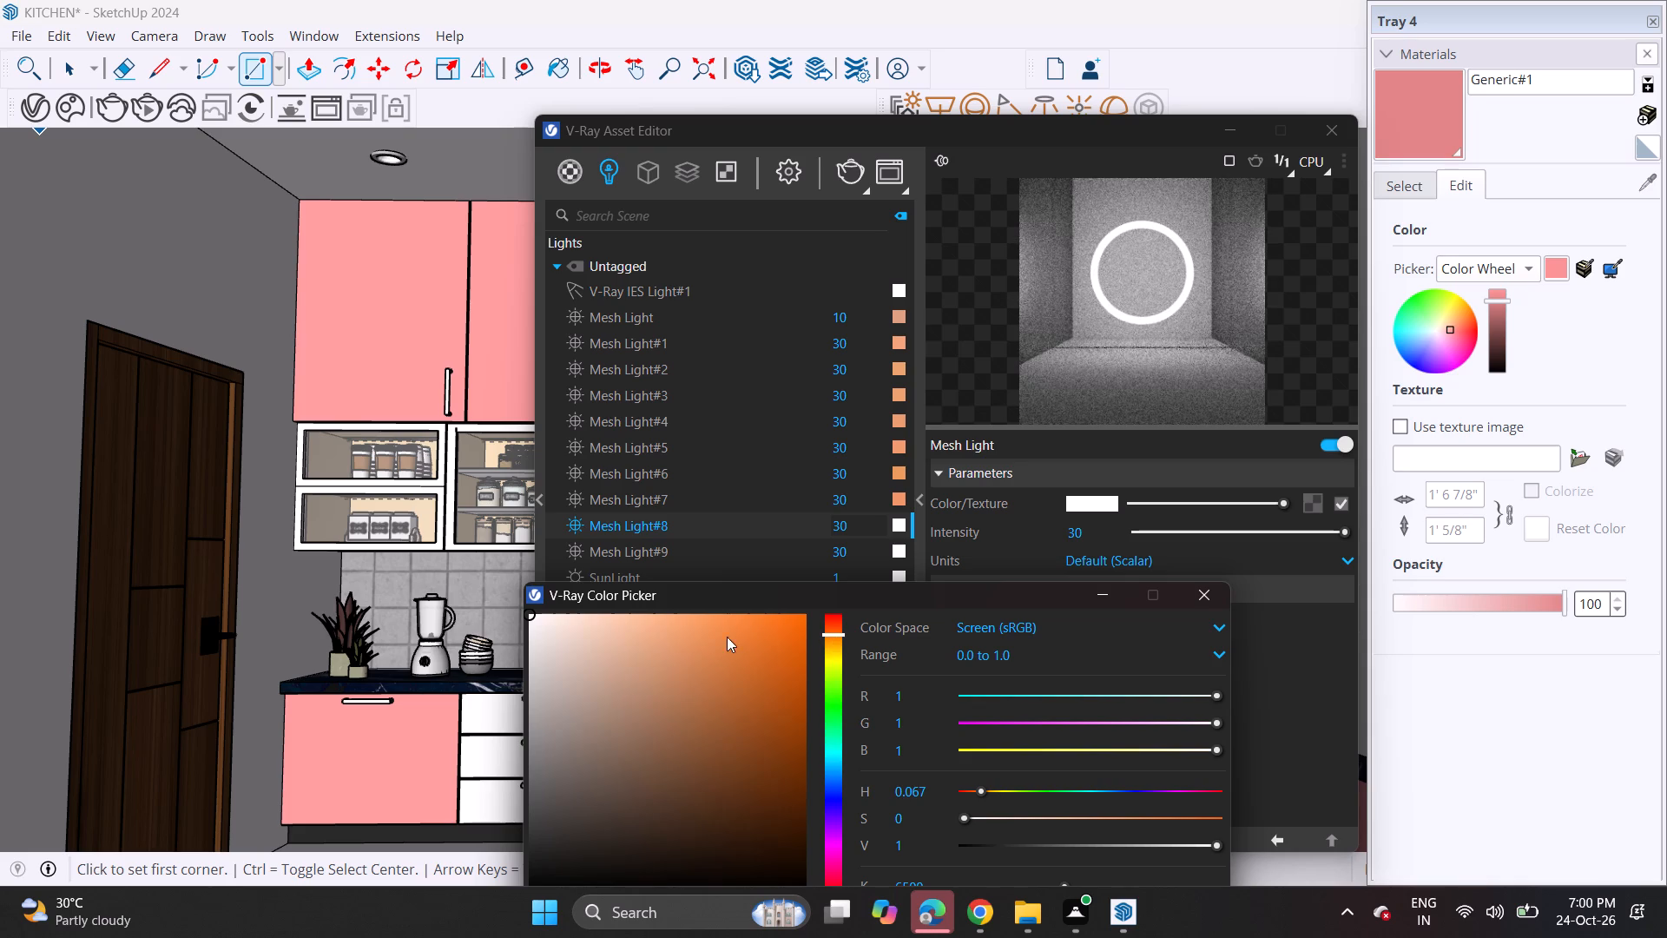
left_click(673, 637)
left_click(693, 635)
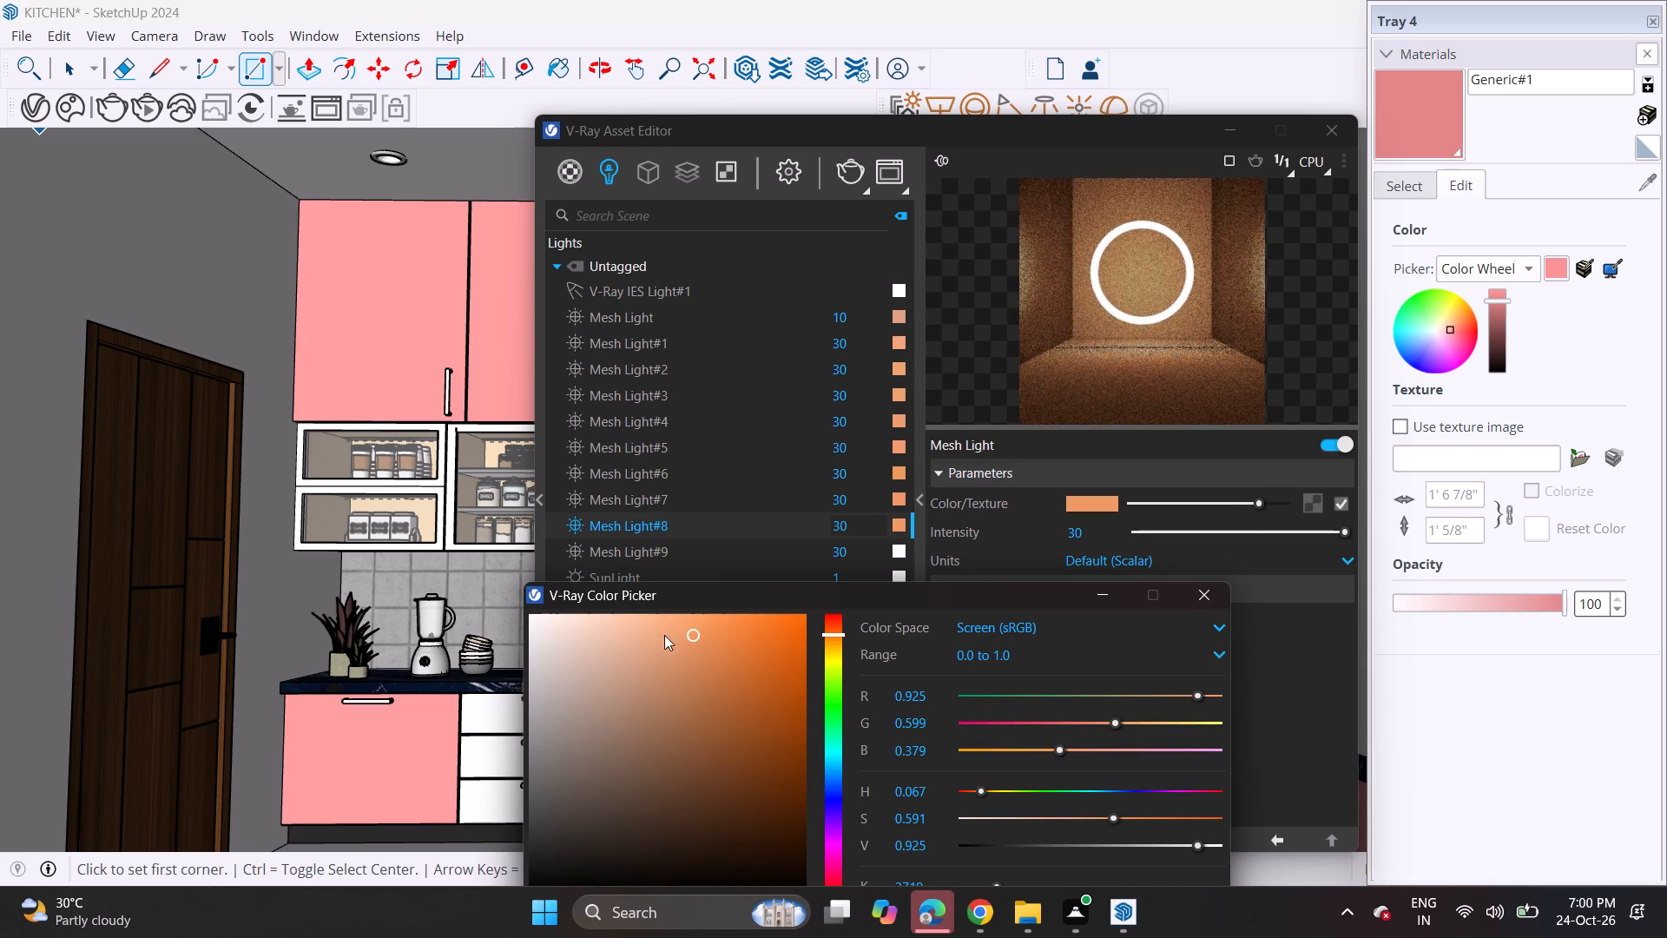
left_click(675, 631)
Set the Mesh Light#9 colour to a light warm orange, about RGB 0.921, 0.678, 0.438.
left_click(899, 551)
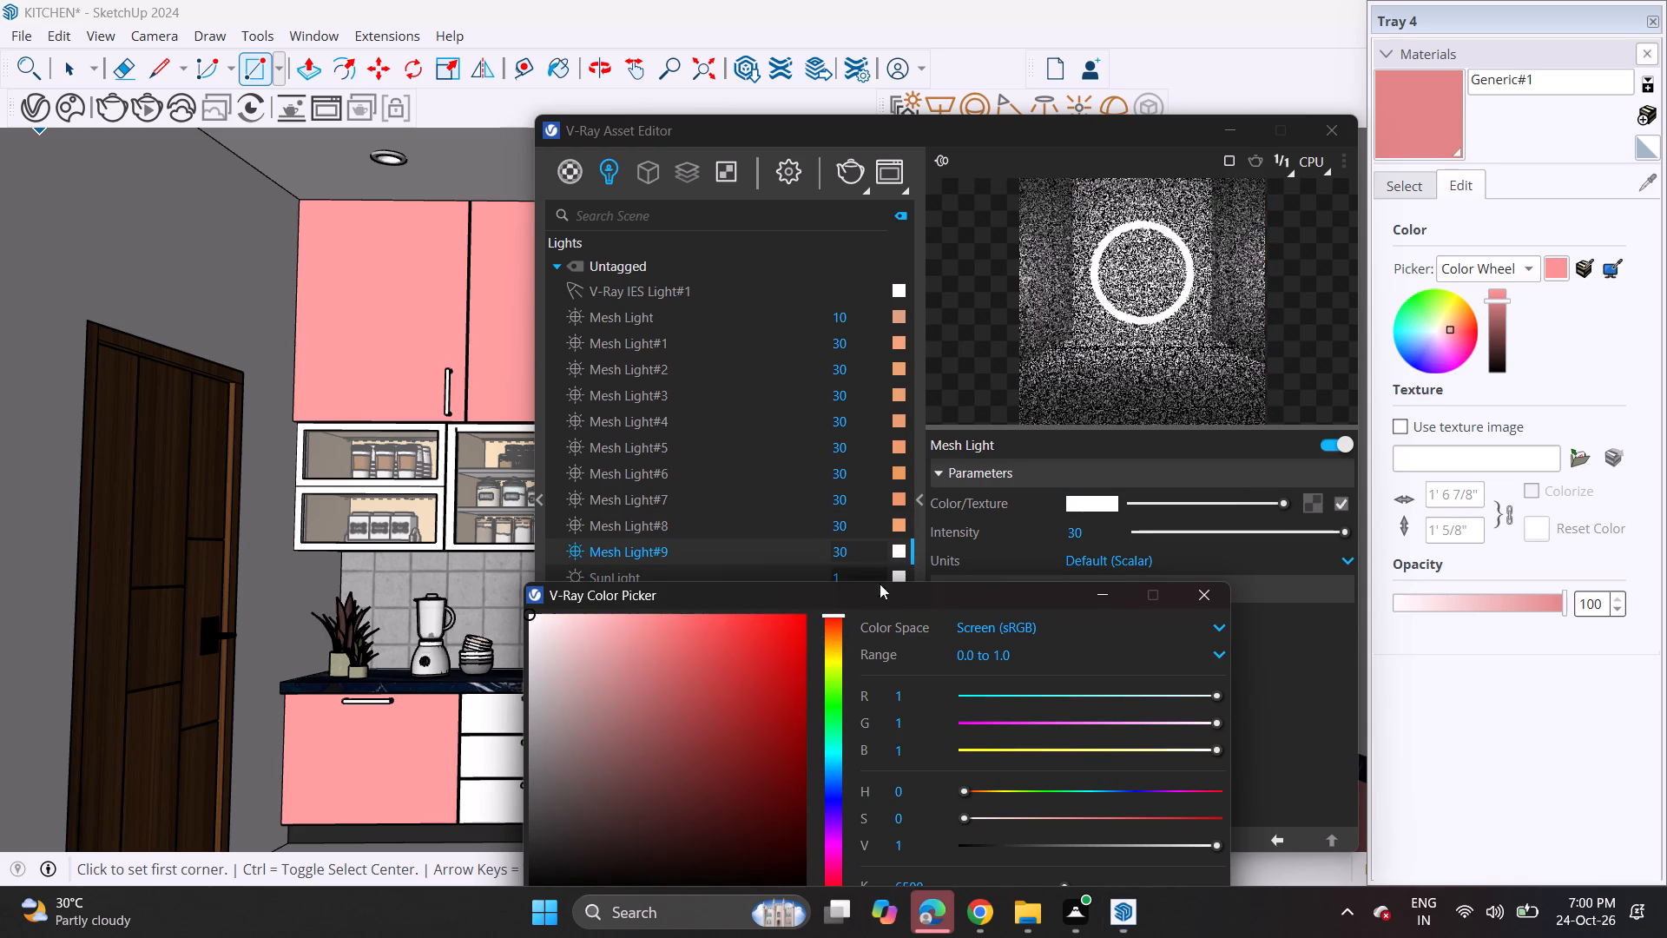
left_click(827, 638)
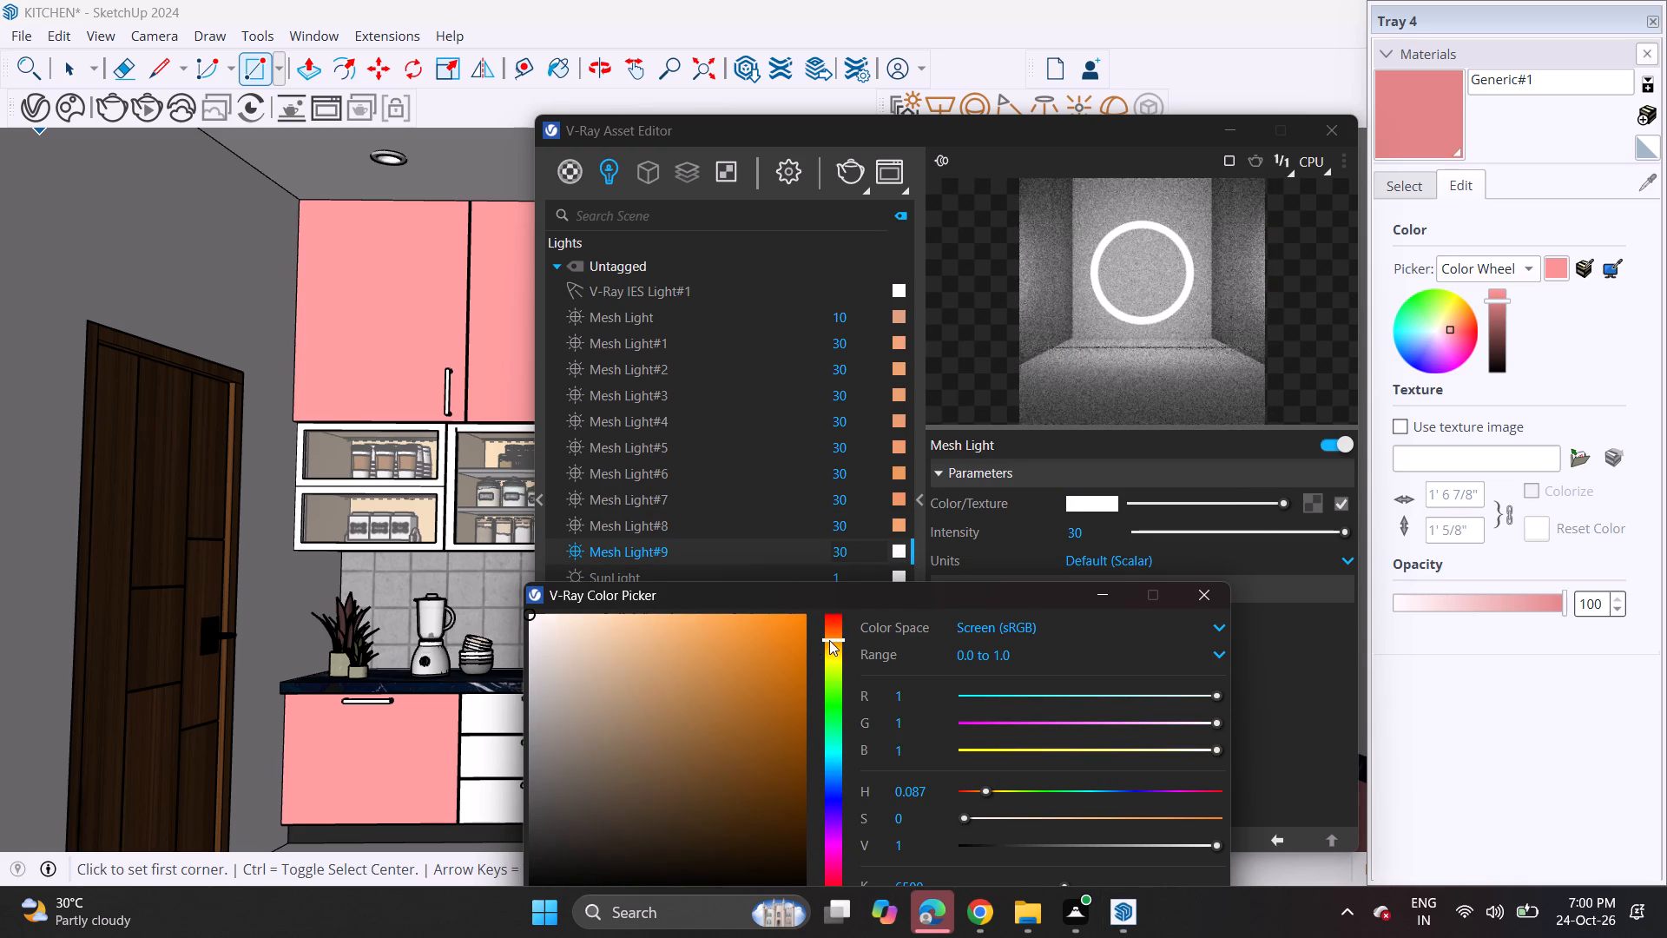
left_click(830, 629)
left_click(833, 637)
left_click(675, 637)
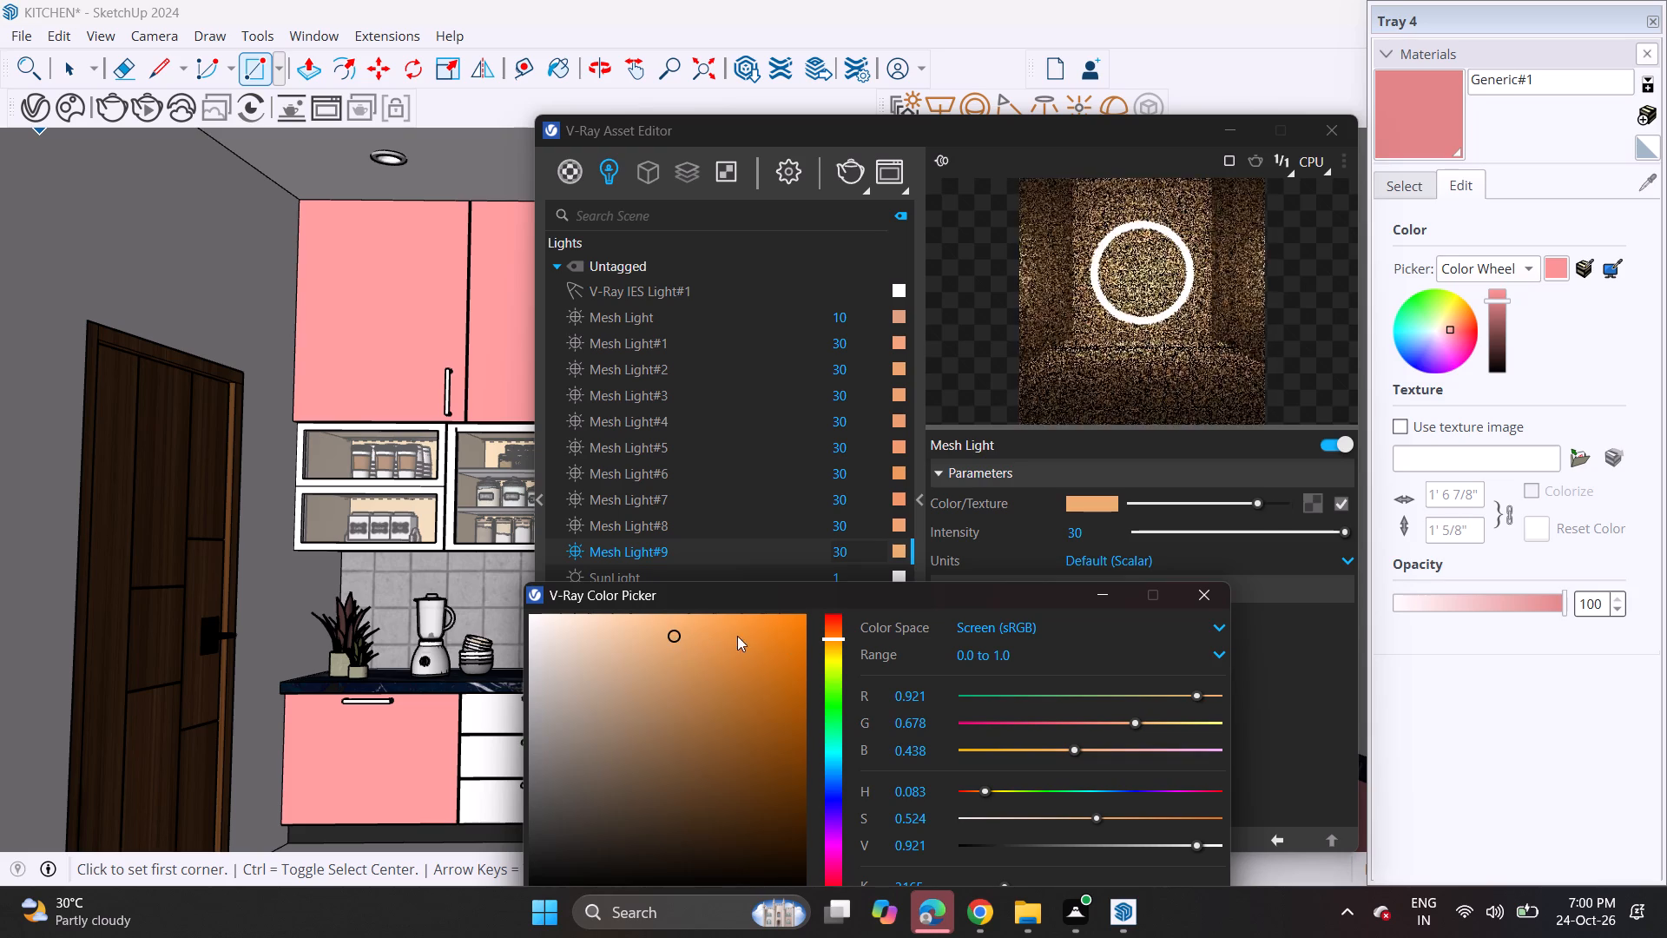
Set the intensity of Mesh Light#9 to 10.
scroll(840, 467, "down", 3)
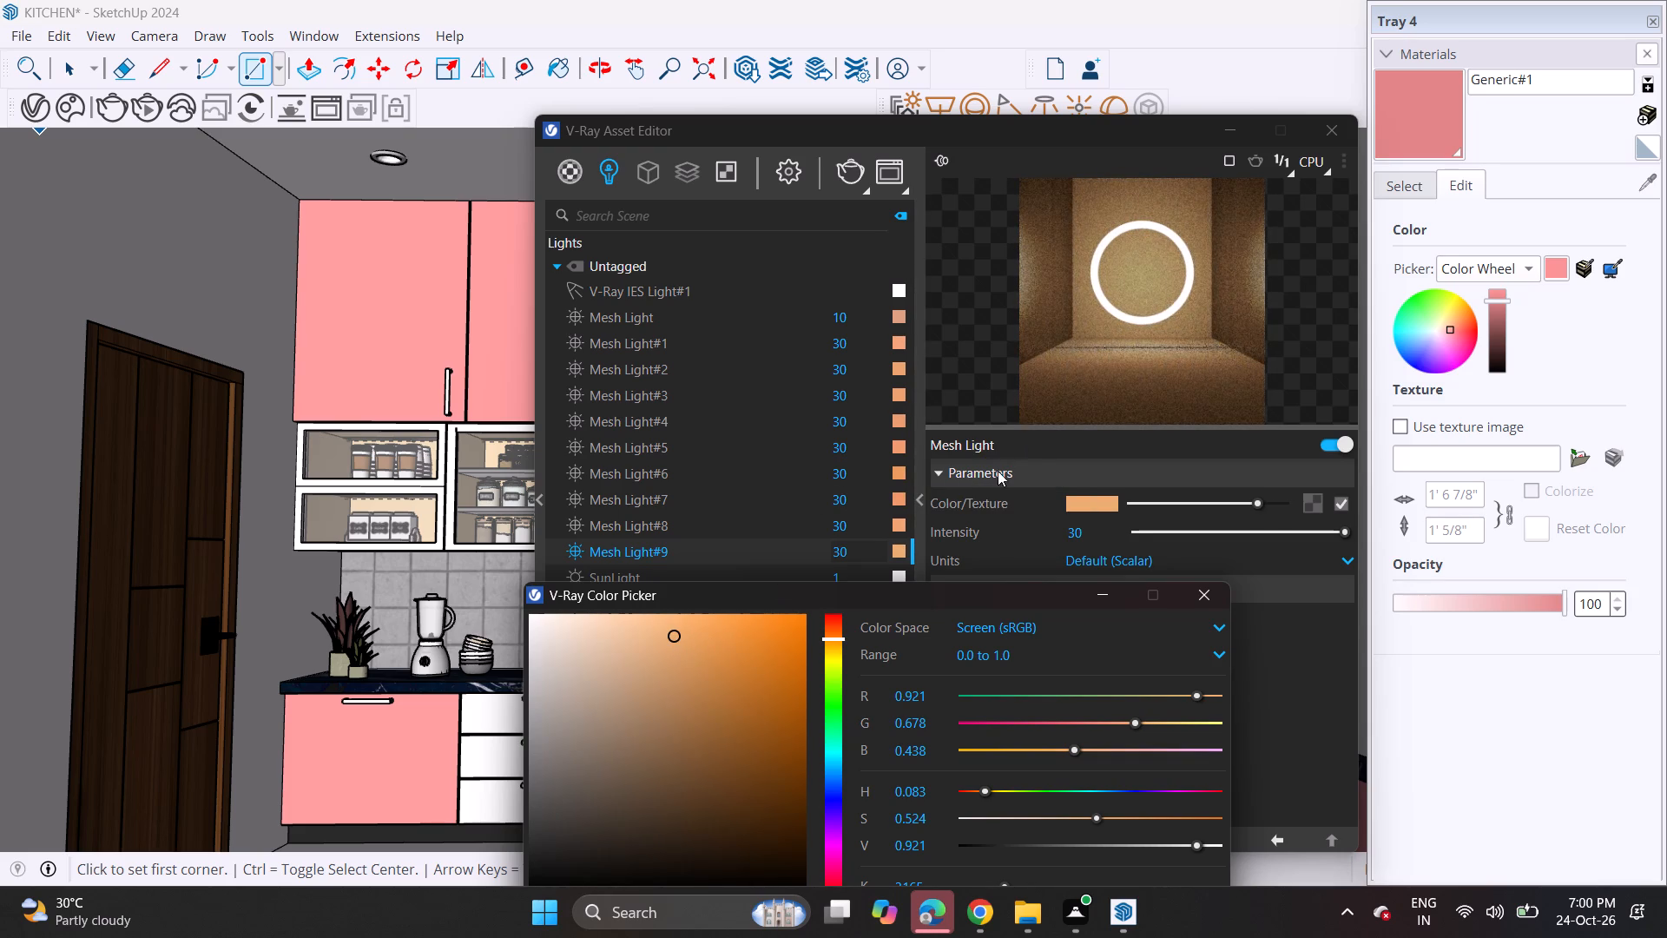
left_click(1092, 538)
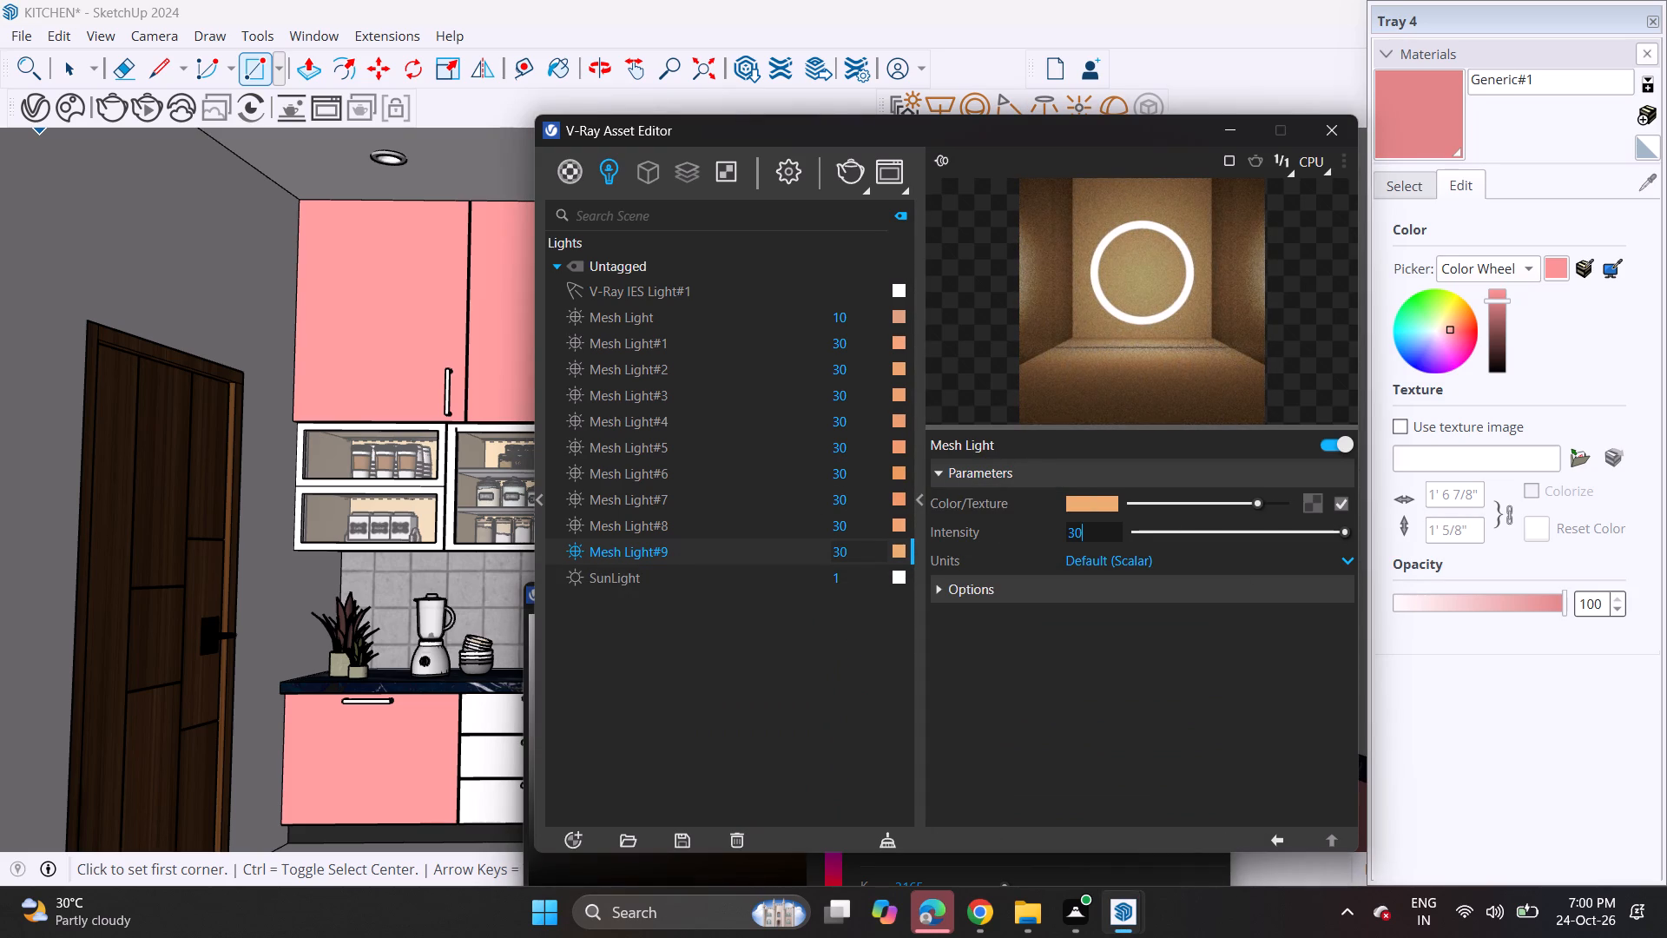
key("BackSpace")
key("BackSpace")
key("BackSpace")
type("10")
key("Return")
Set the intensity of Mesh Light#8 to 10.
left_click(860, 525)
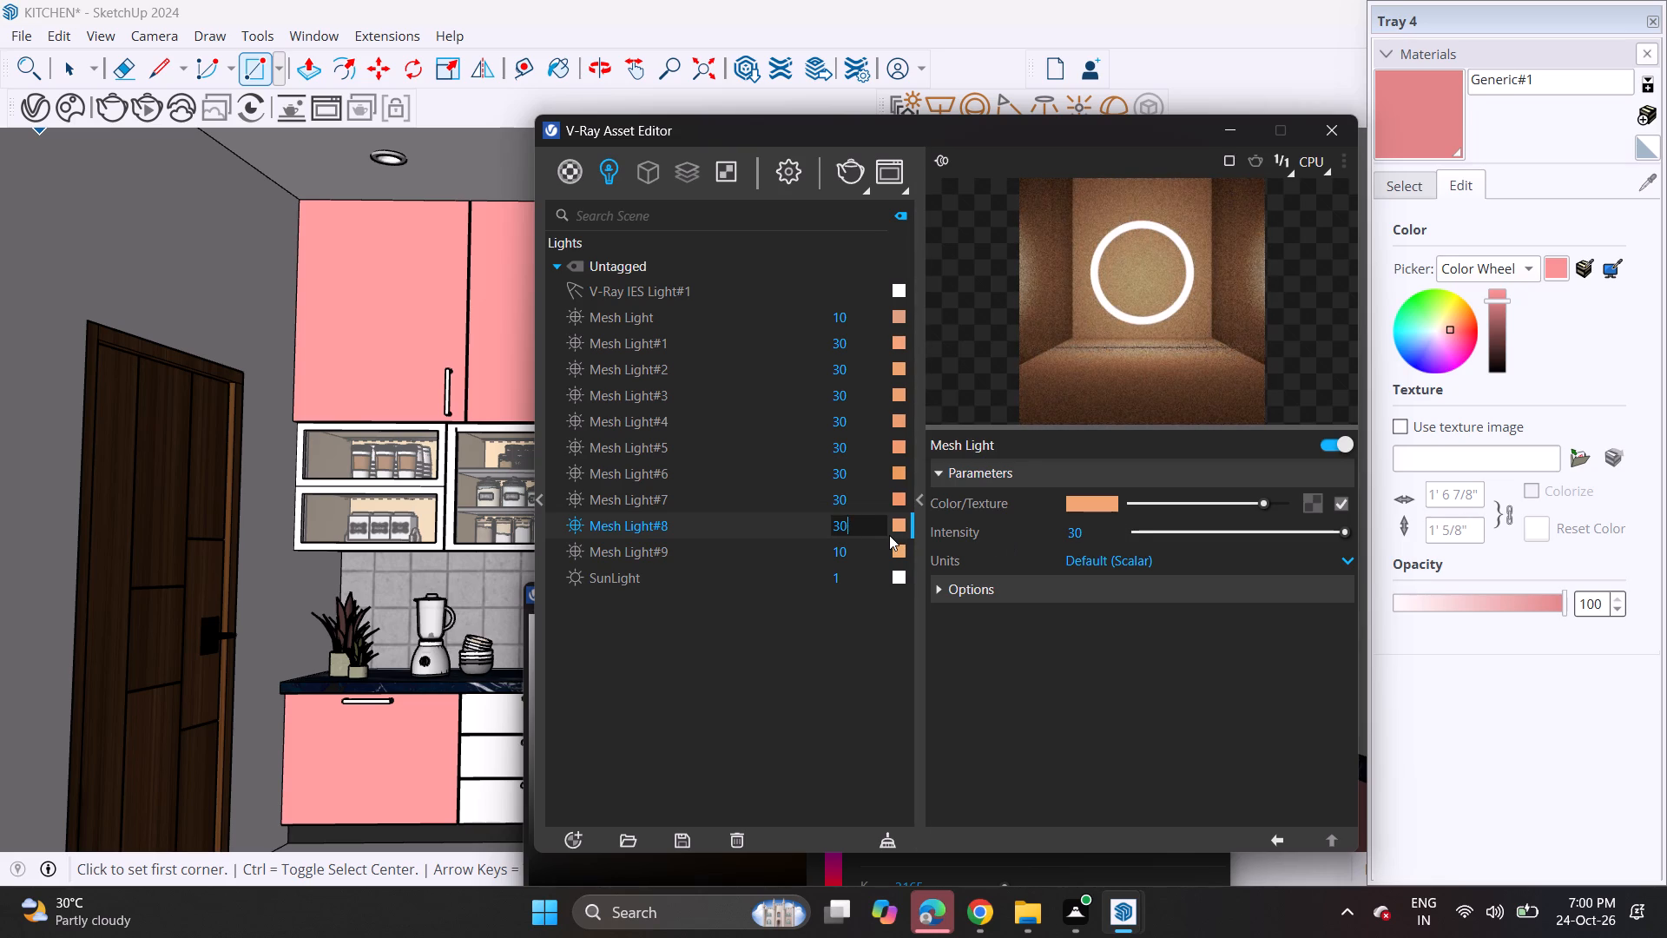
key("BackSpace")
key("BackSpace")
key("0")
key("BackSpace")
type("10")
key("Return")
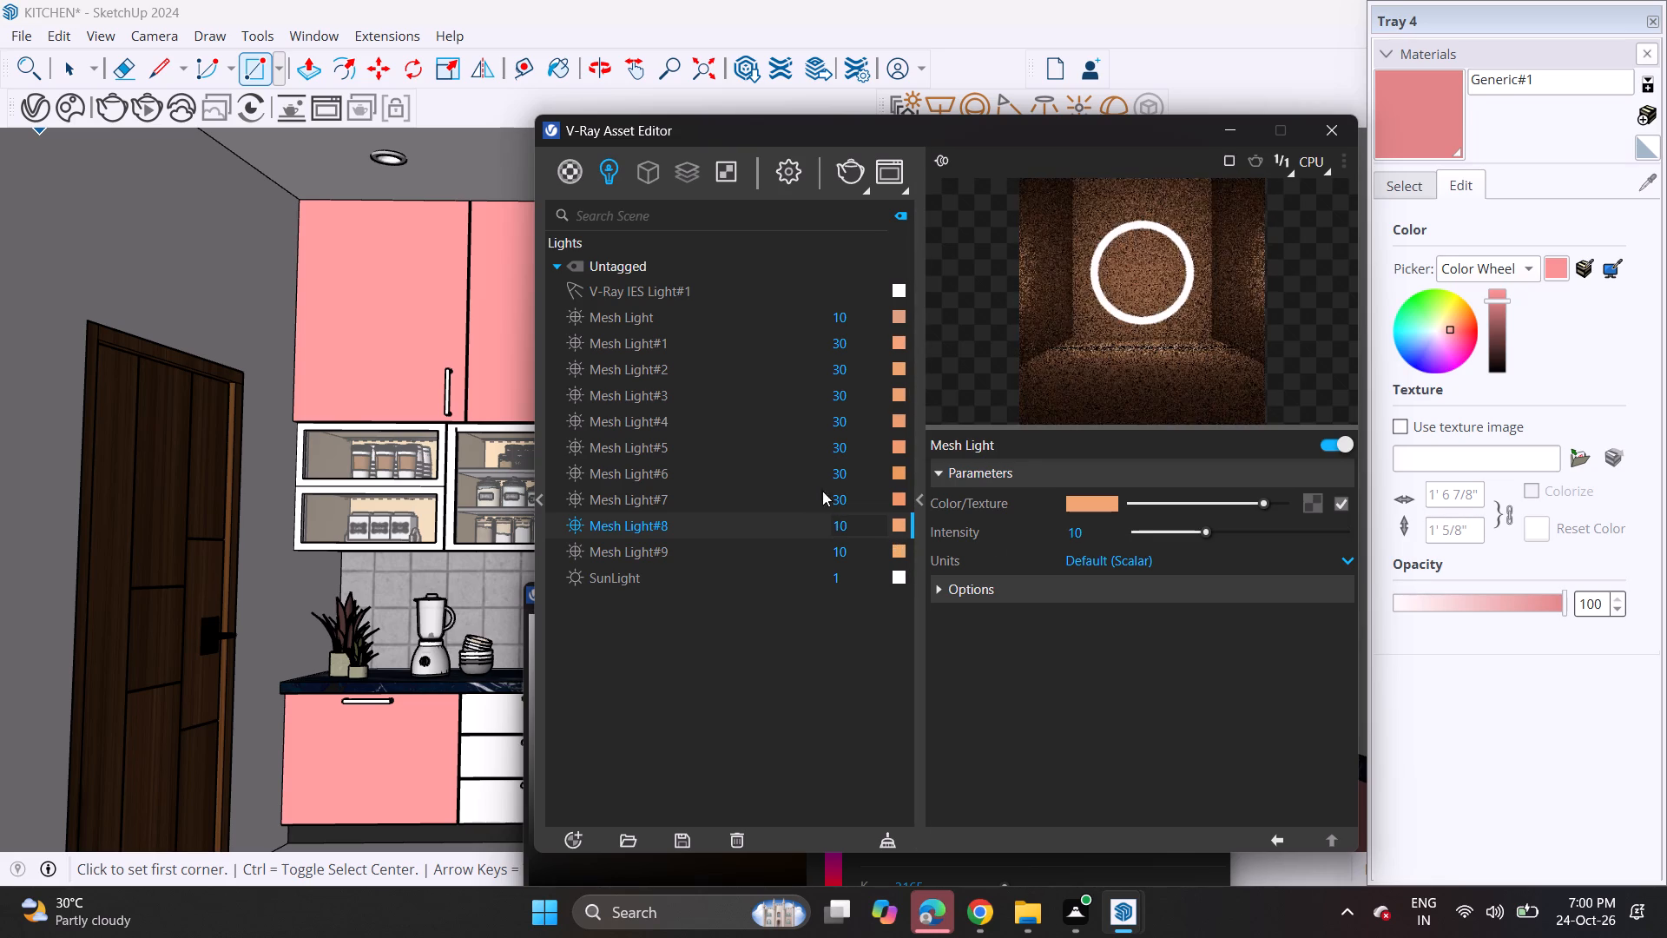
Set the intensity of Mesh Light#7 to 10.
left_click(855, 498)
key("BackSpace")
key("BackSpace")
key("BackSpace")
type("10")
key("Return")
Set the intensity of Mesh Light#6 to 10.
left_click(855, 468)
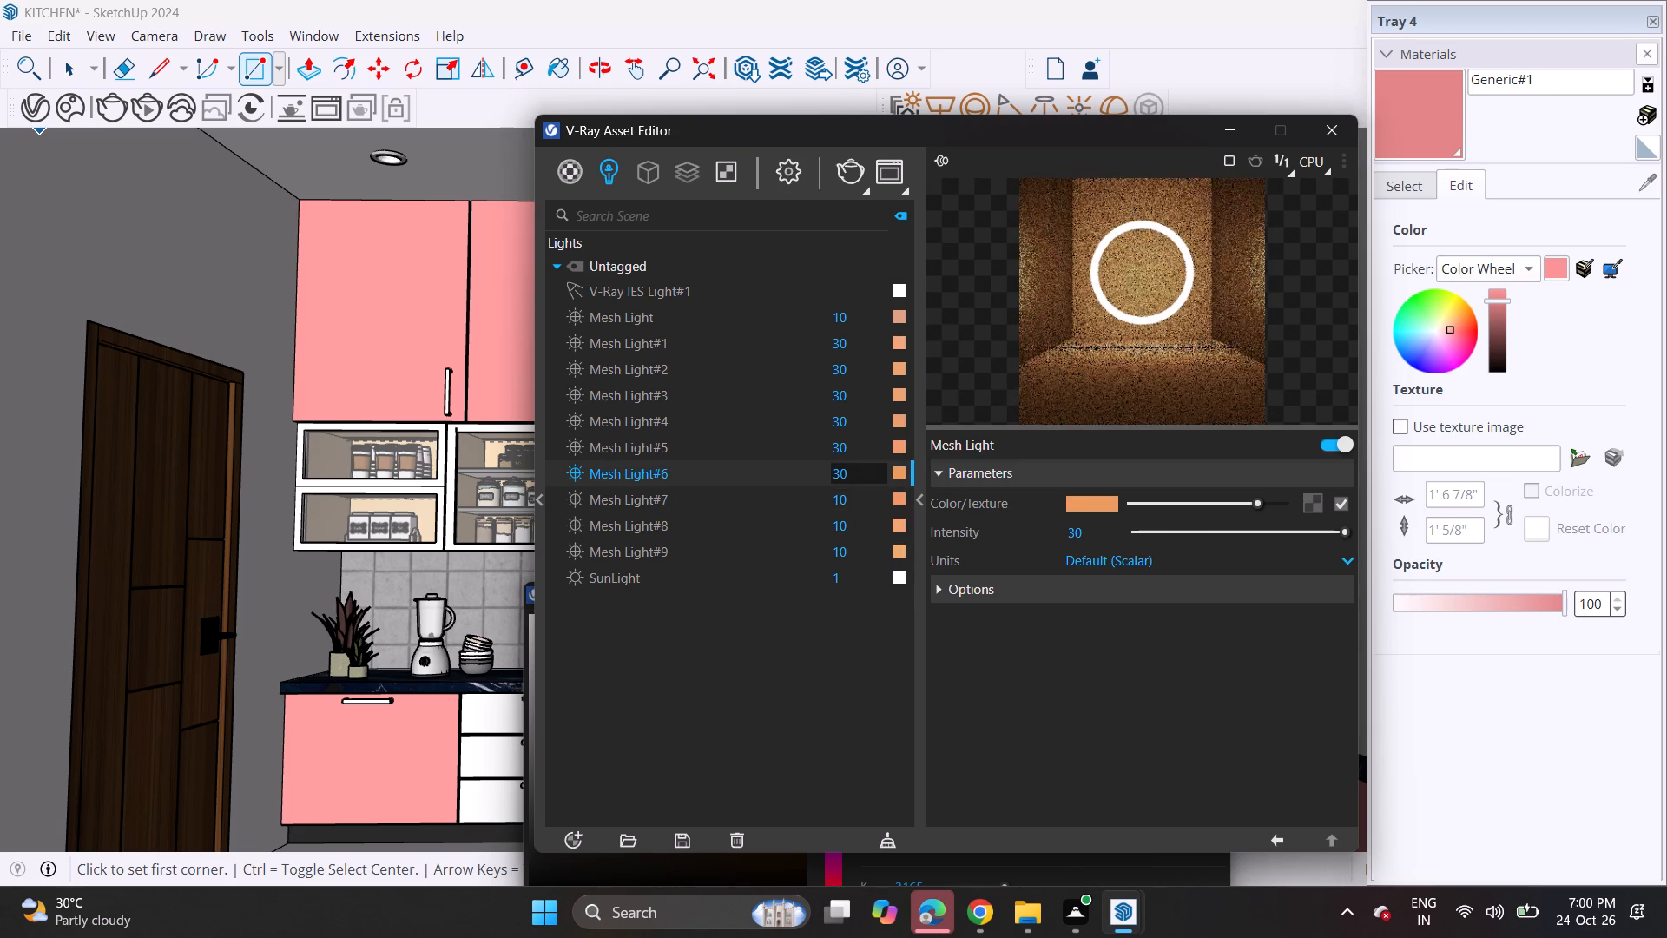
key("BackSpace")
key("BackSpace")
type("10")
key("Return")
Set the intensity of Mesh Light#5 to 10.
left_click(856, 447)
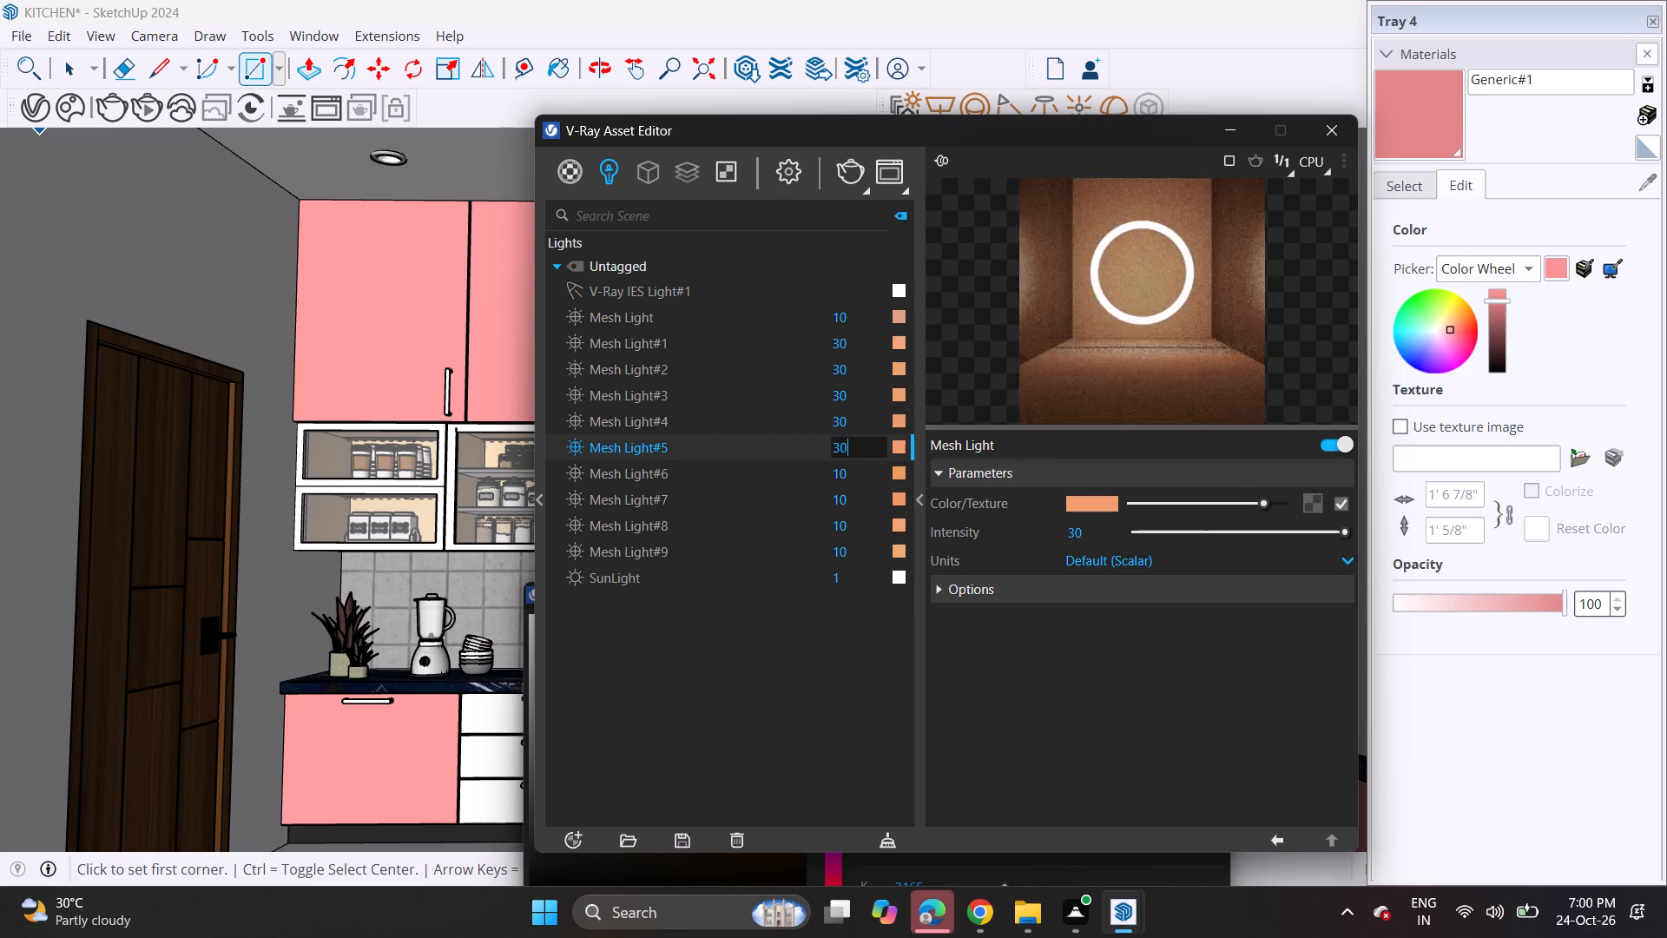
key("BackSpace")
key("BackSpace")
key("BackSpace")
type("10")
key("Return")
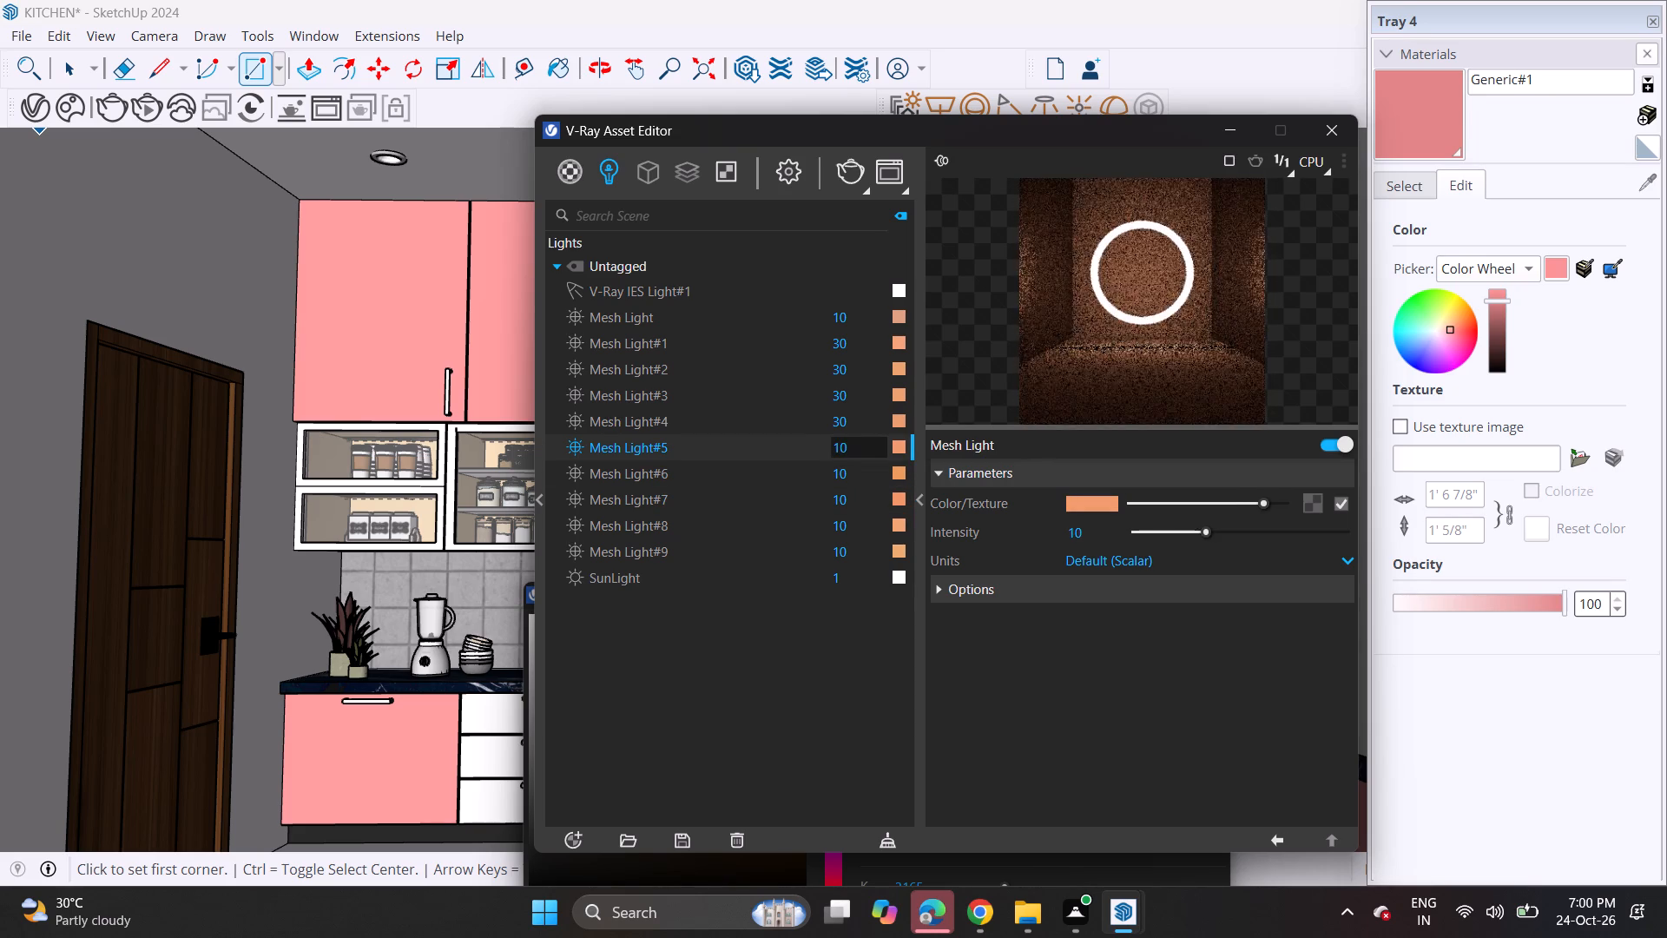
Set the intensity of Mesh Light#4 to 10.
left_click(860, 412)
key("BackSpace")
key("BackSpace")
key("BackSpace")
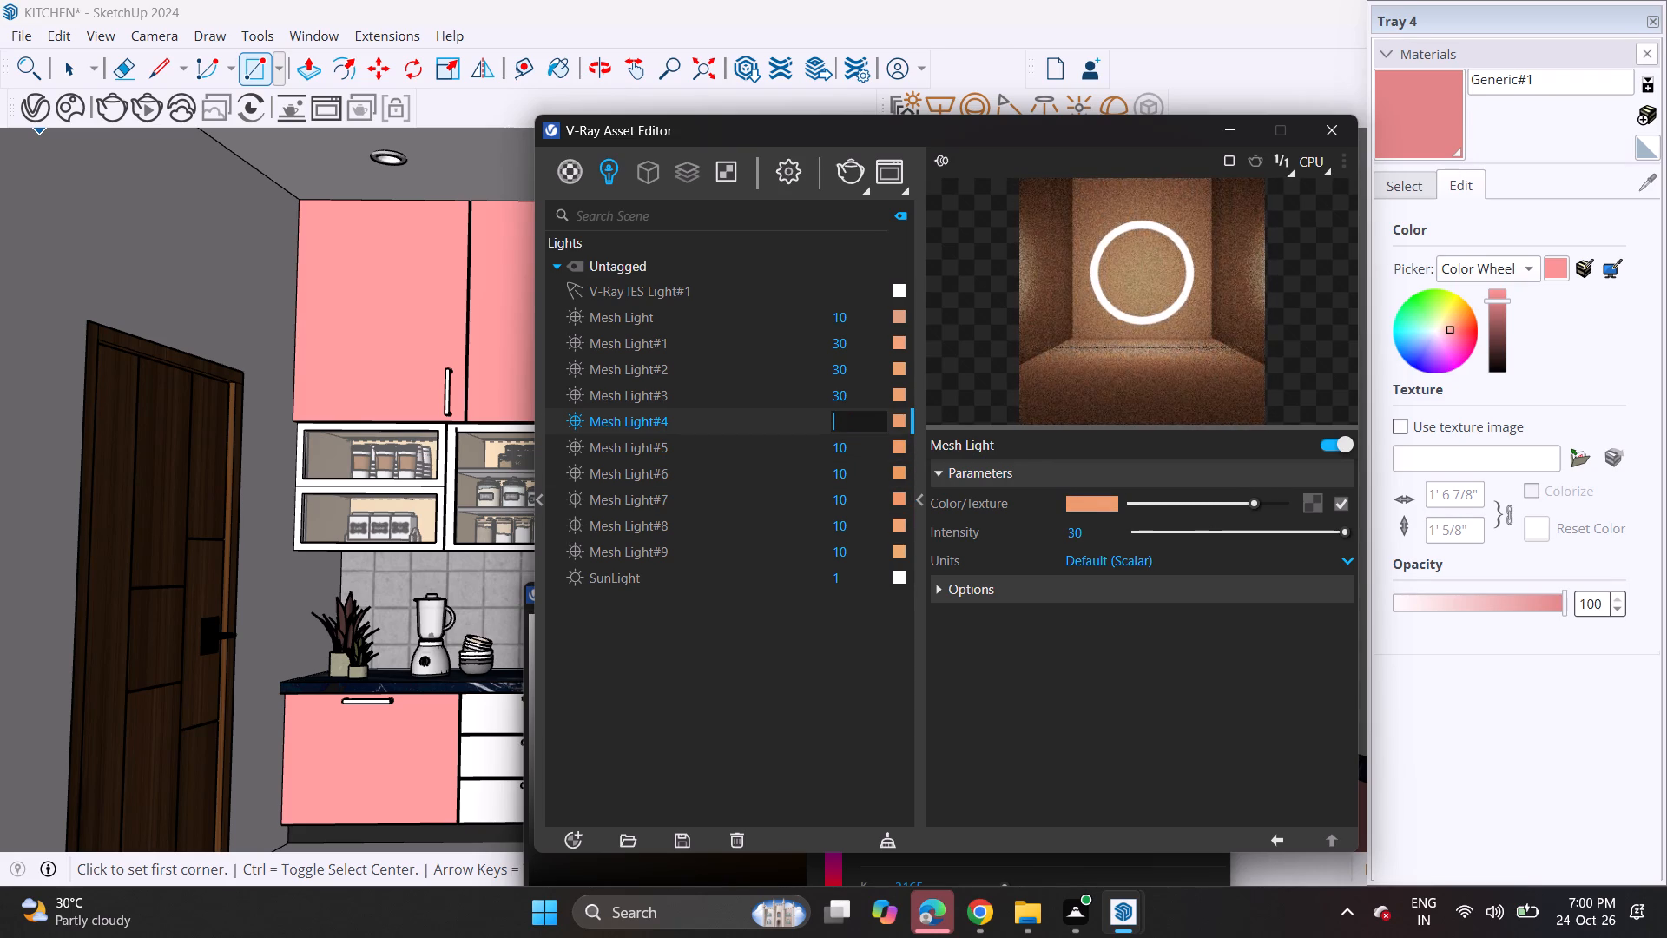
type("10")
key("Return")
Set the intensity of Mesh Light#3 to 10.
left_click(867, 388)
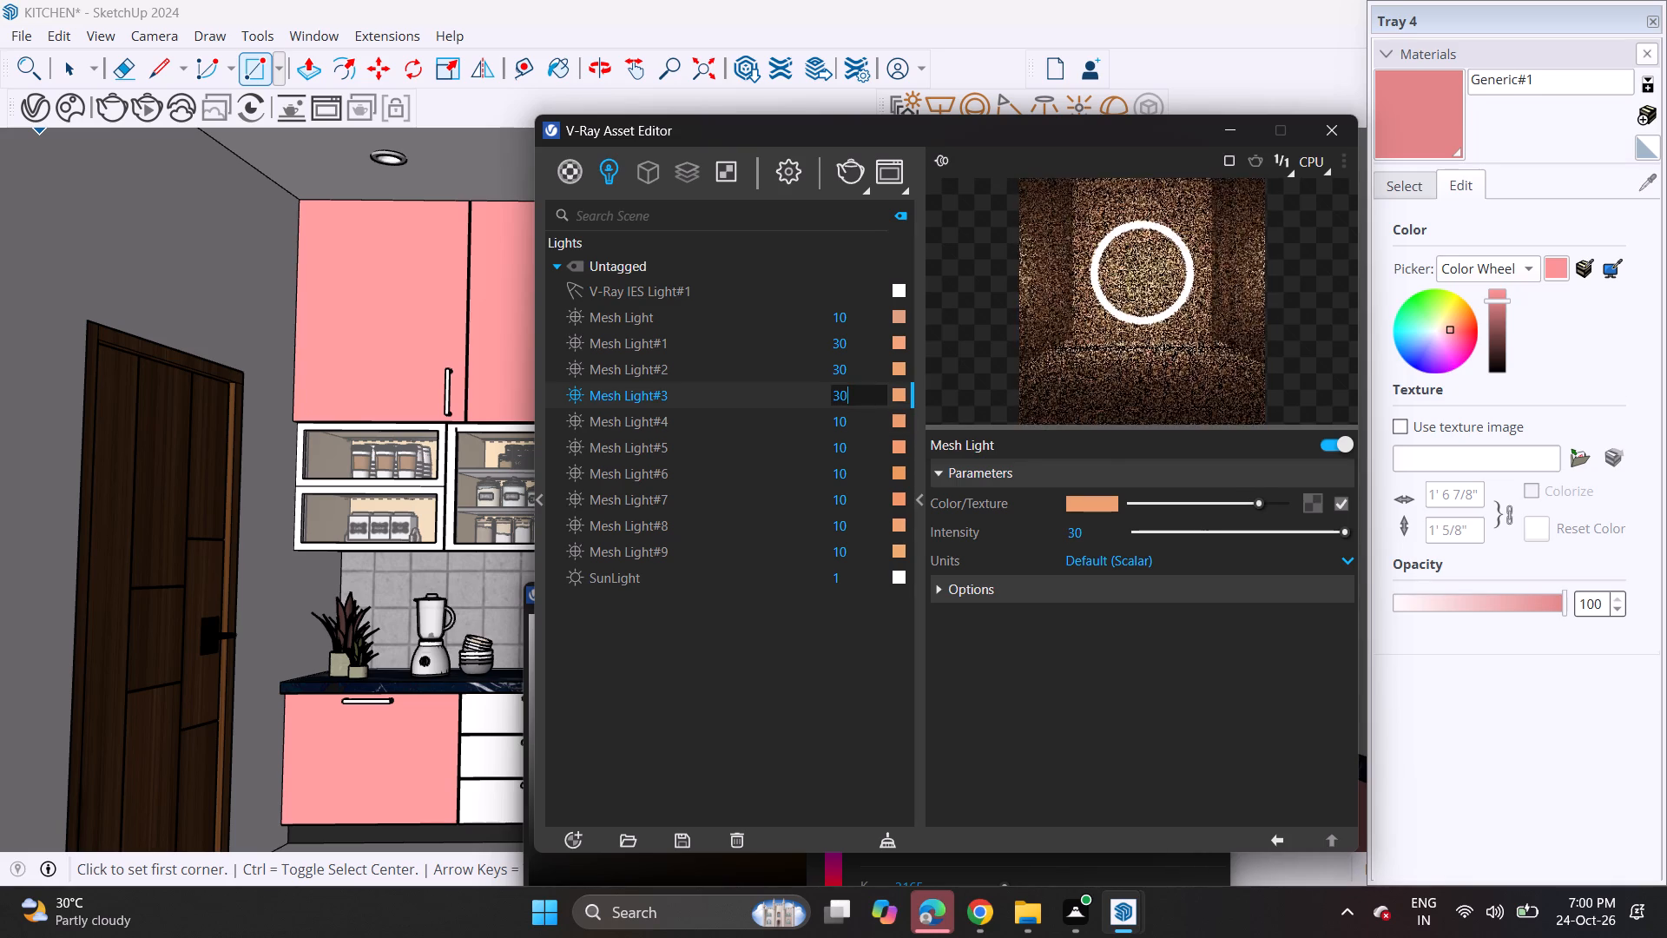
key("BackSpace")
key("BackSpace")
key("BackSpace")
type("10")
key("Return")
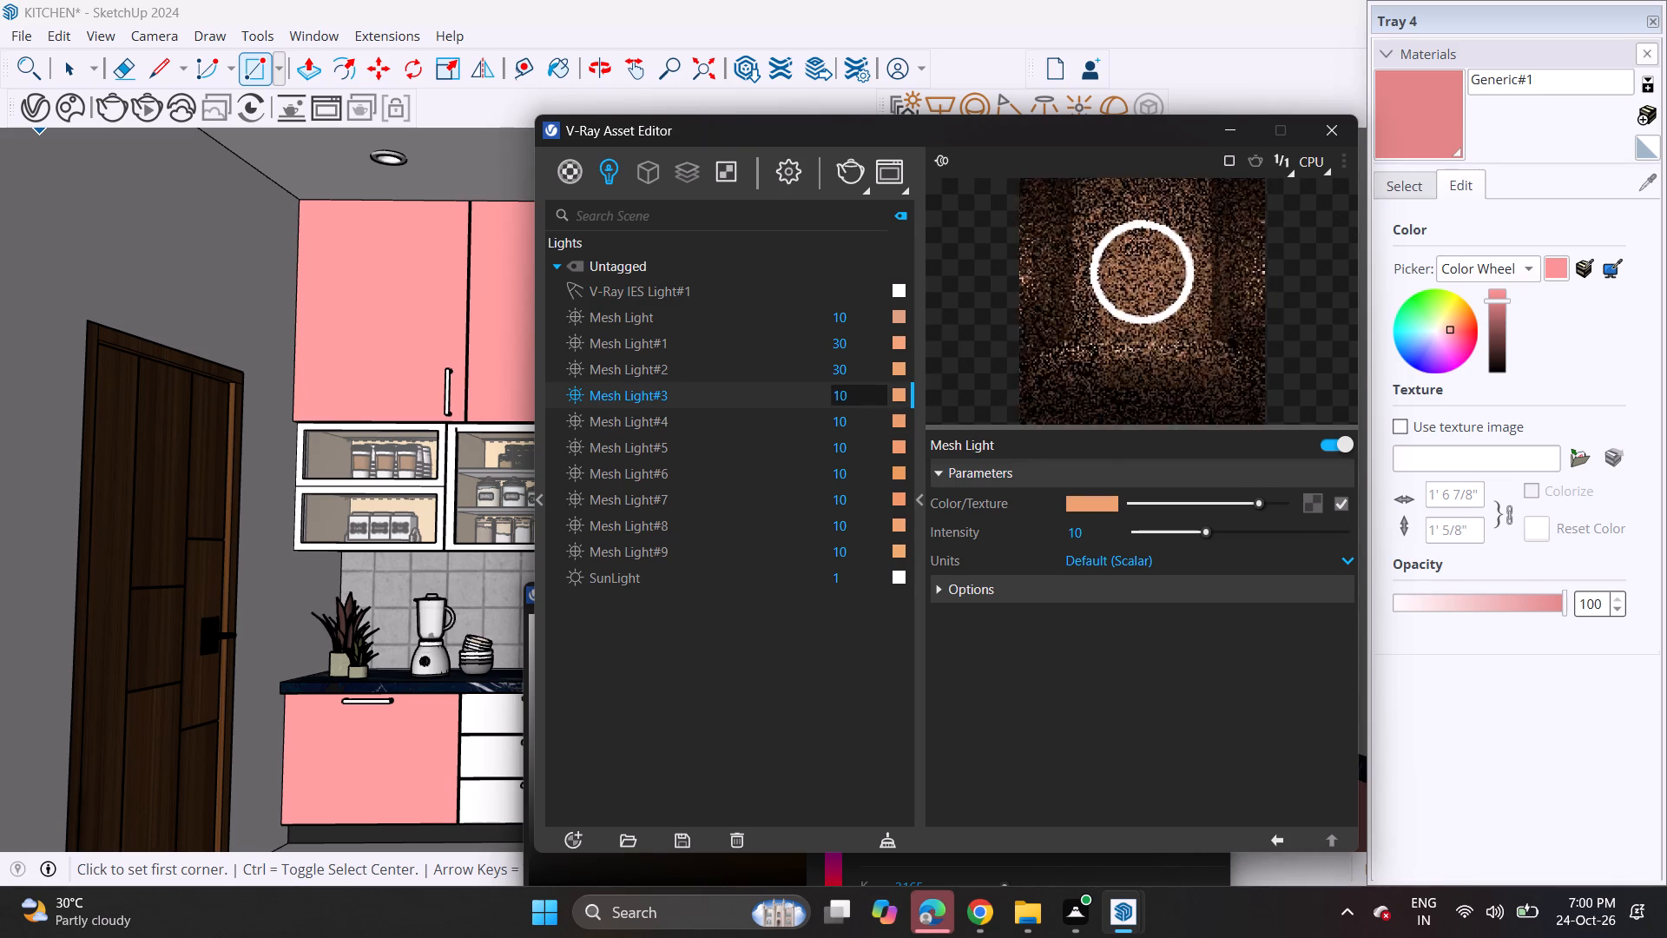
Set the intensity of Mesh Light#2 to 10.
left_click(860, 371)
key("BackSpace")
key("BackSpace")
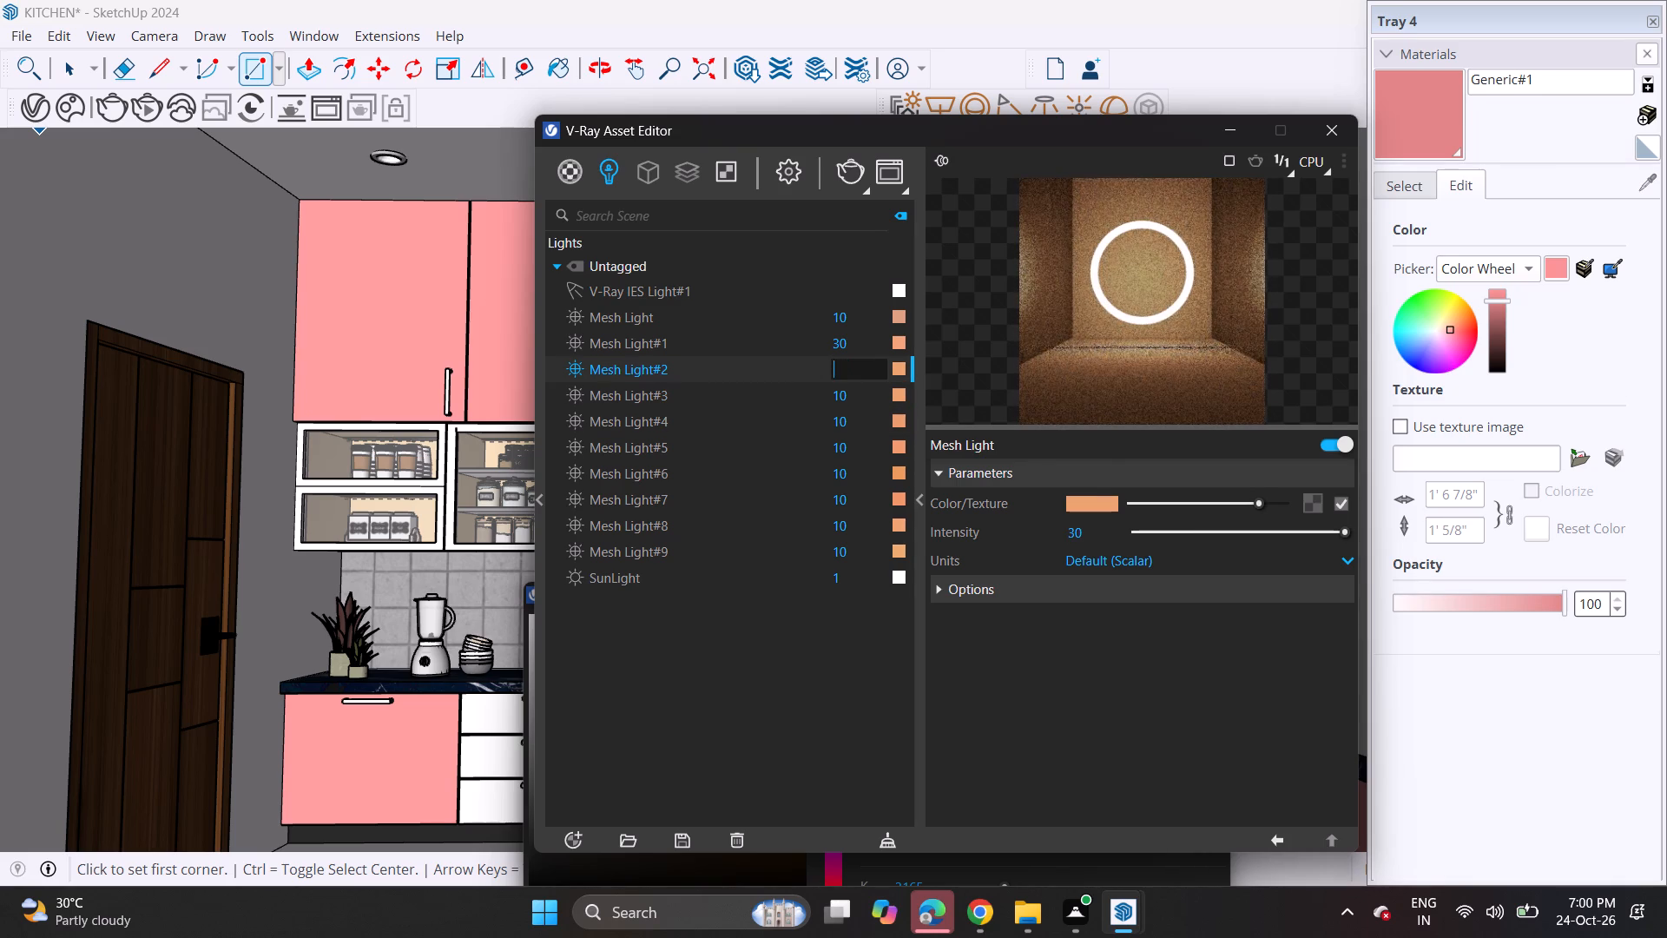
key("BackSpace")
type("10")
key("Return")
Set the intensity of Mesh Light#1 to 10.
left_click(861, 347)
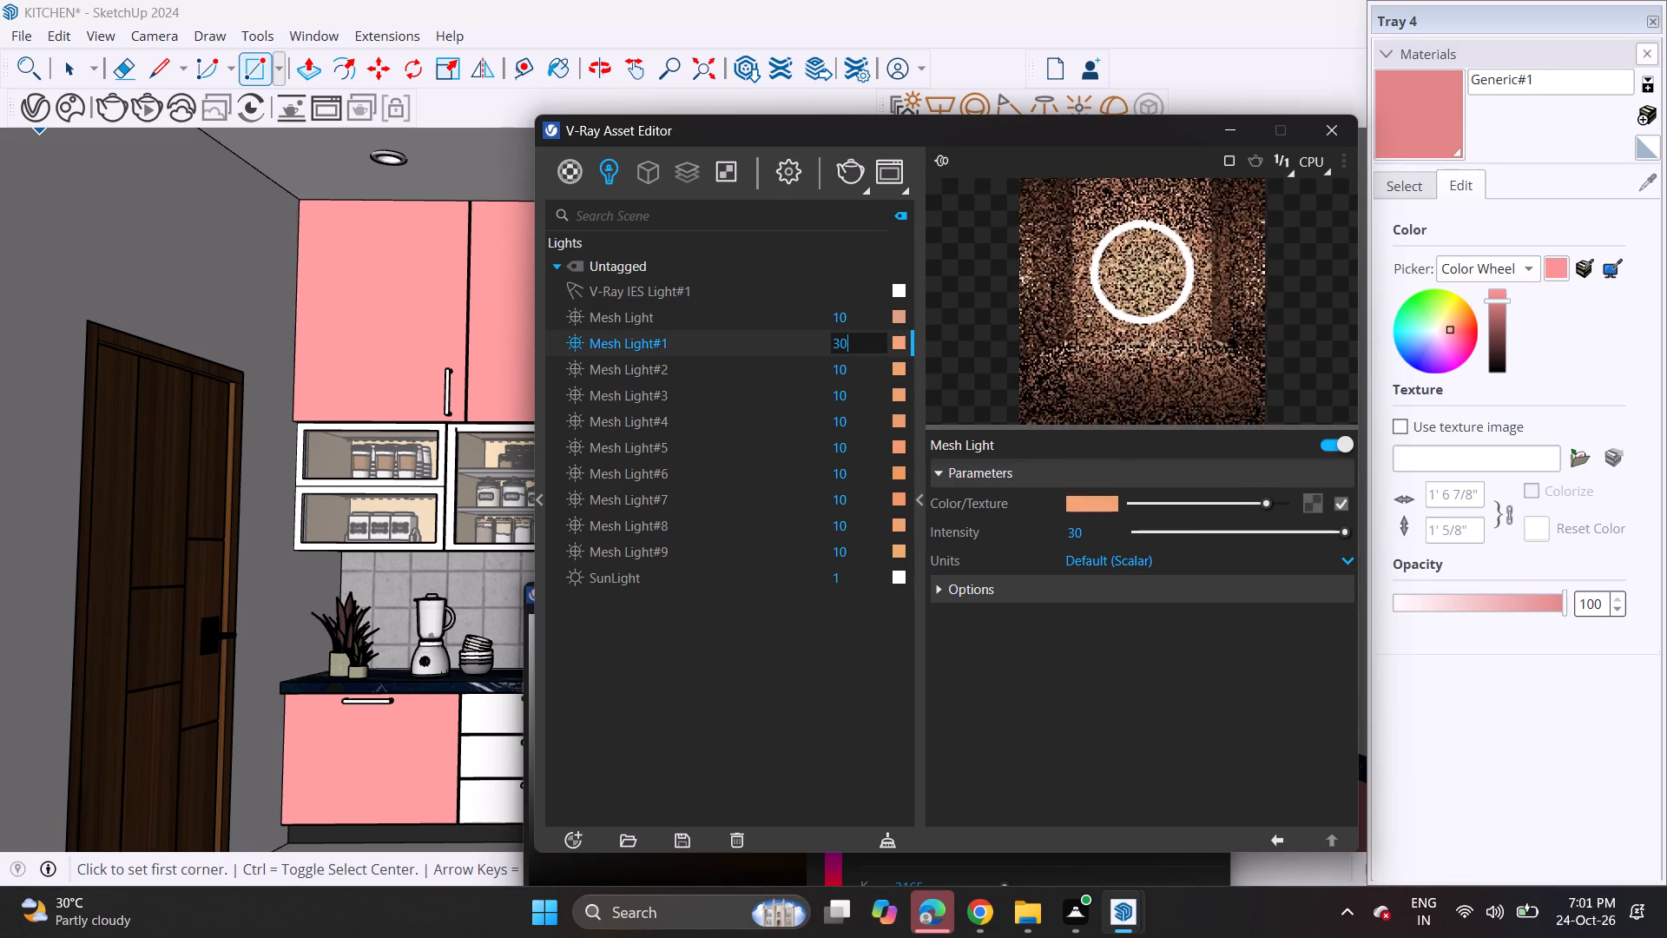
key("BackSpace")
key("BackSpace")
key("BackSpace")
key("1")
key("0")
key("Return")
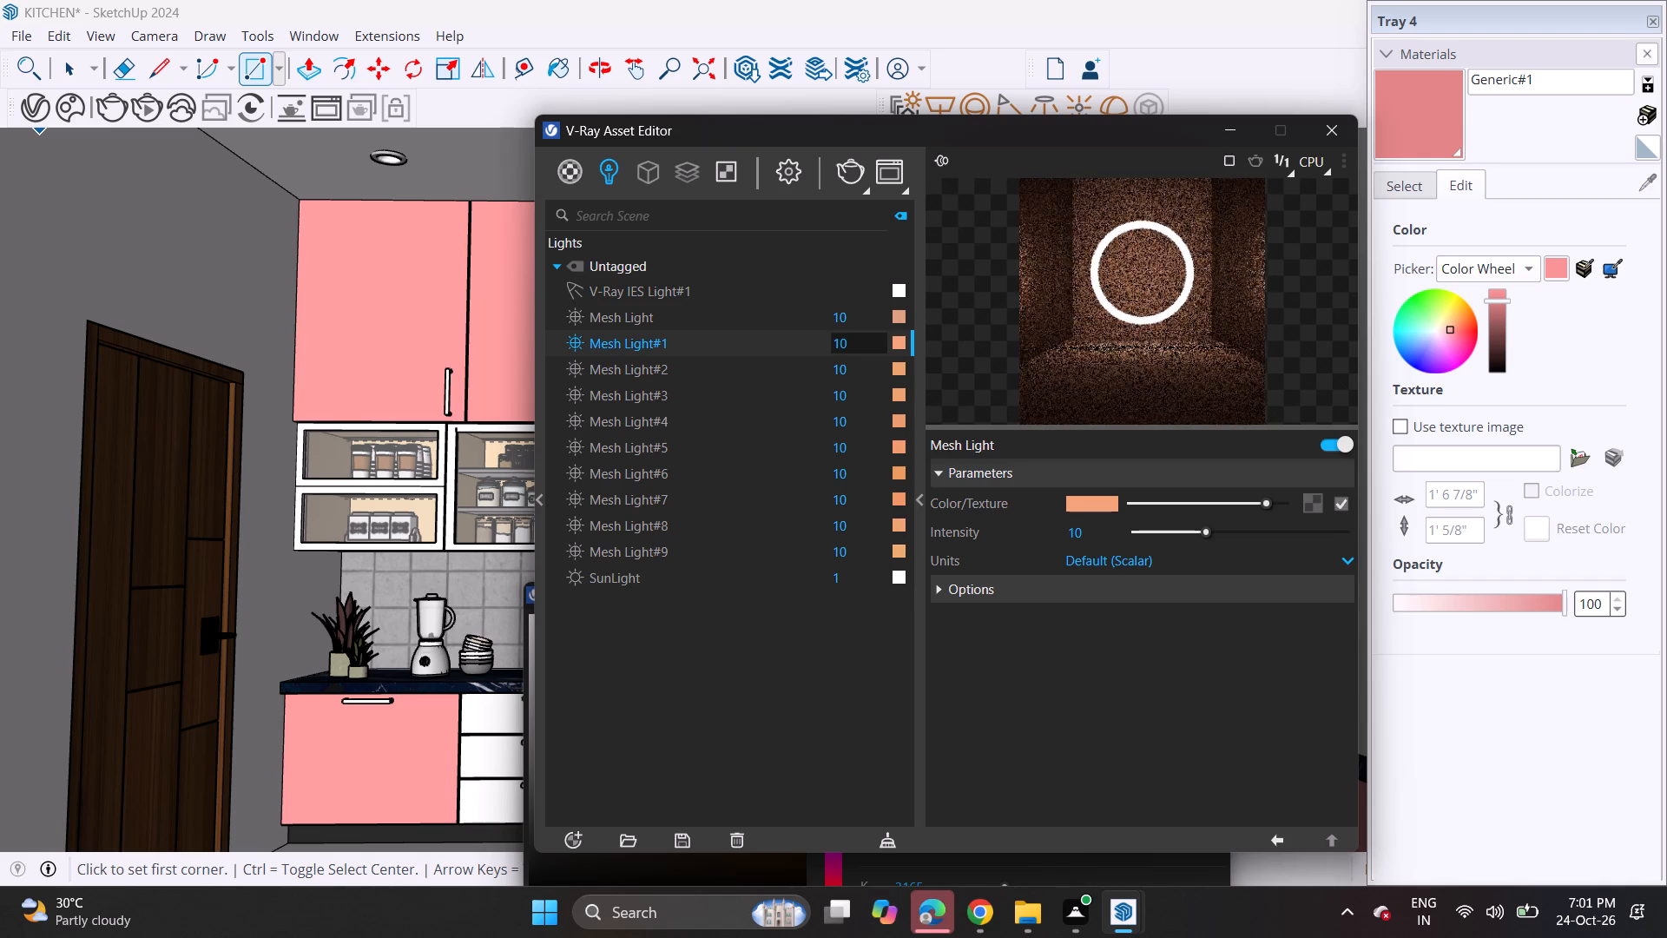
key("space")
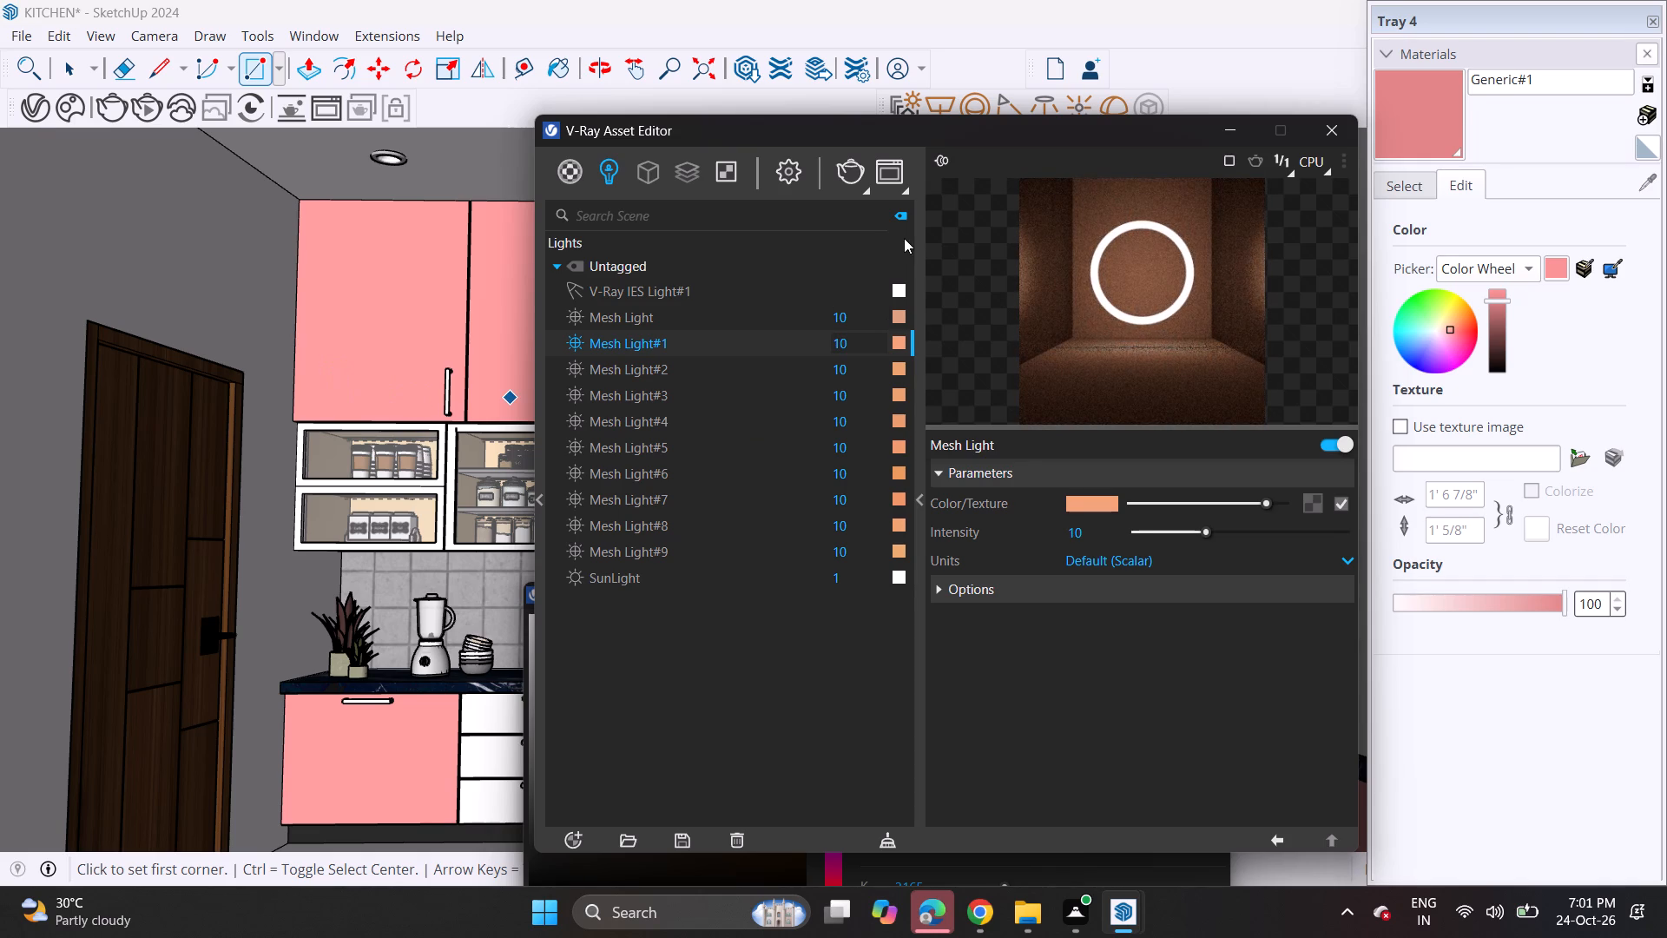
Set the V-Ray camera's Exposure Value (EV) to 14 in the render settings.
left_click(790, 170)
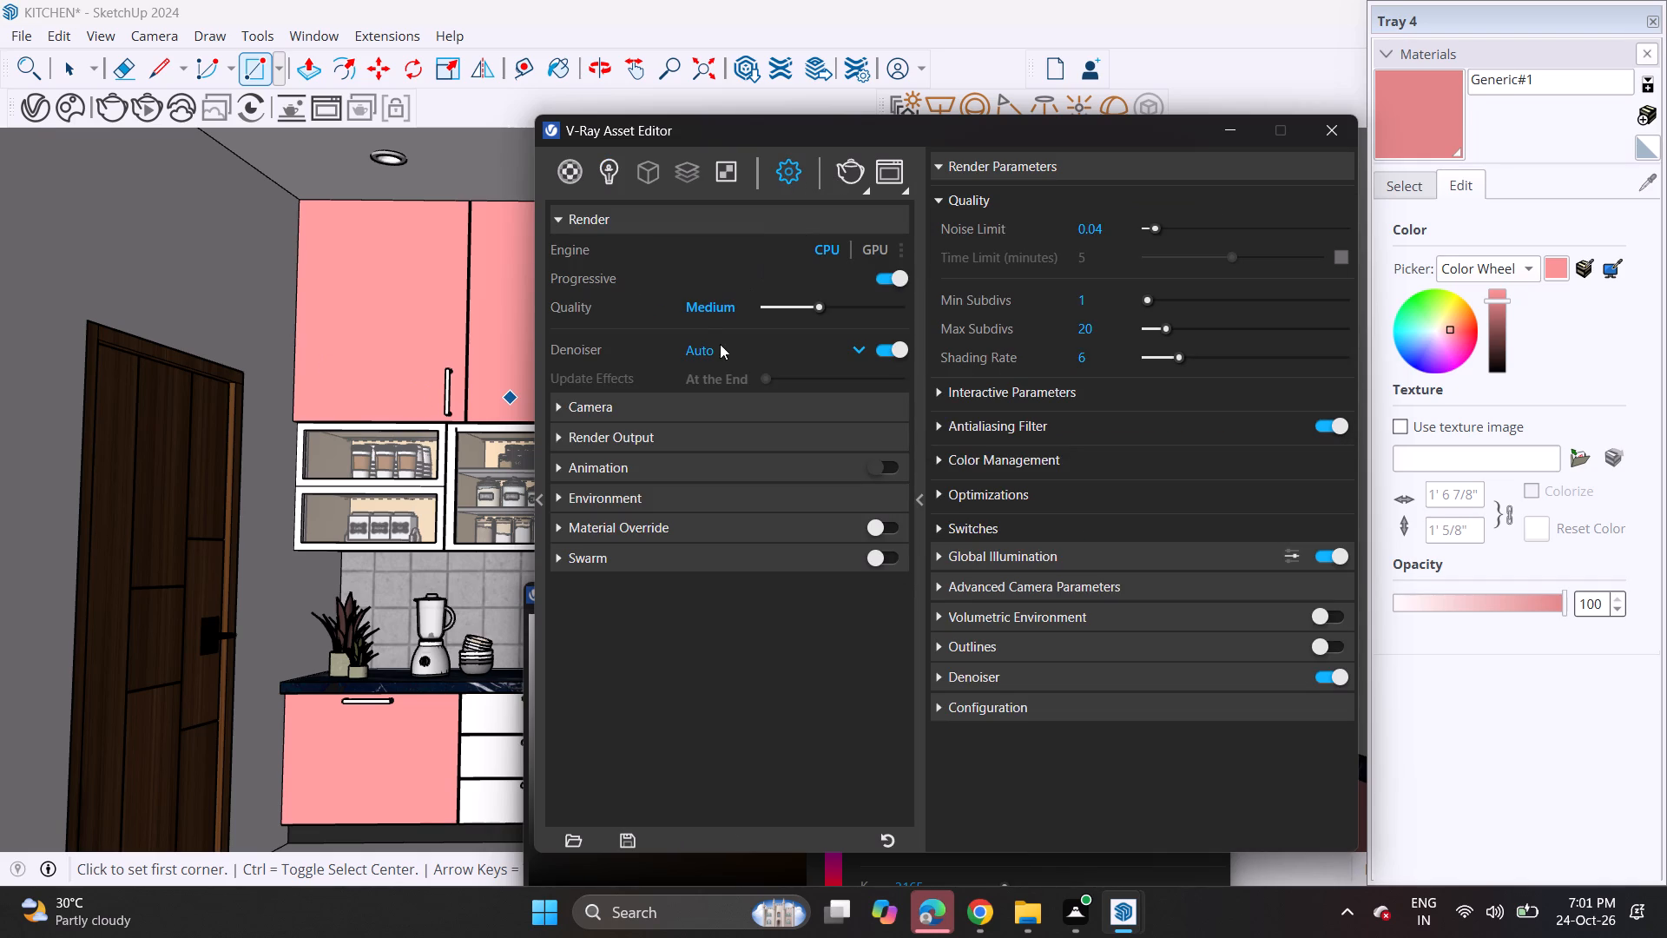
left_click(721, 406)
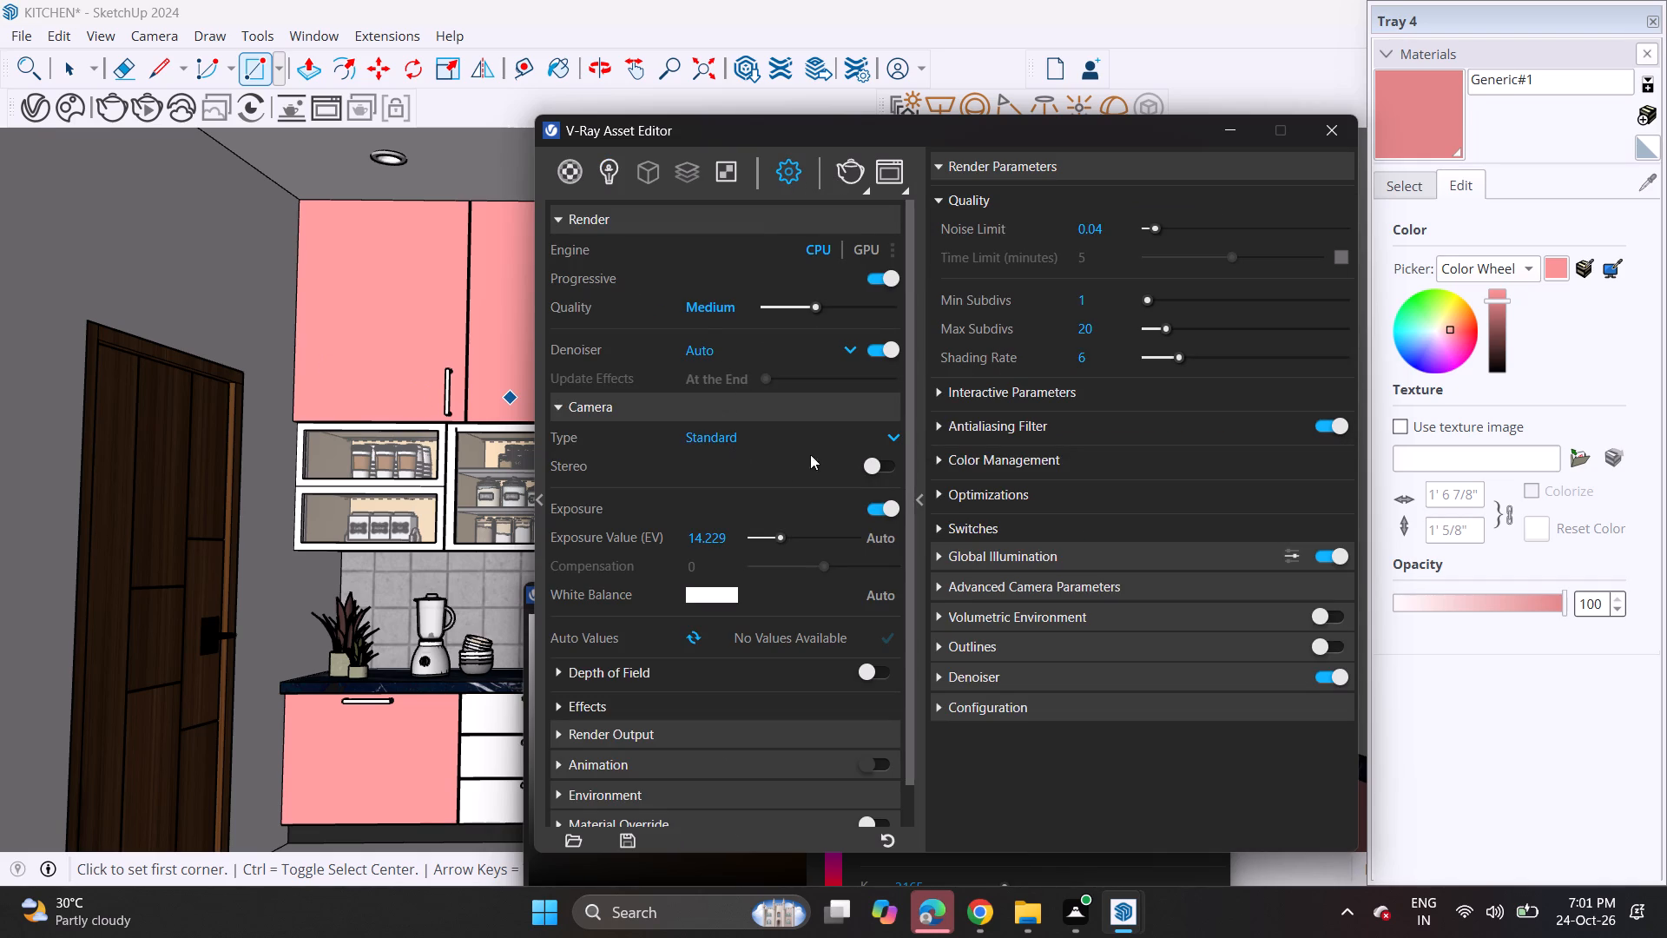
left_click(737, 535)
key("BackSpace")
key("BackSpace")
key("BackSpace")
key("BackSpace")
key("Return")
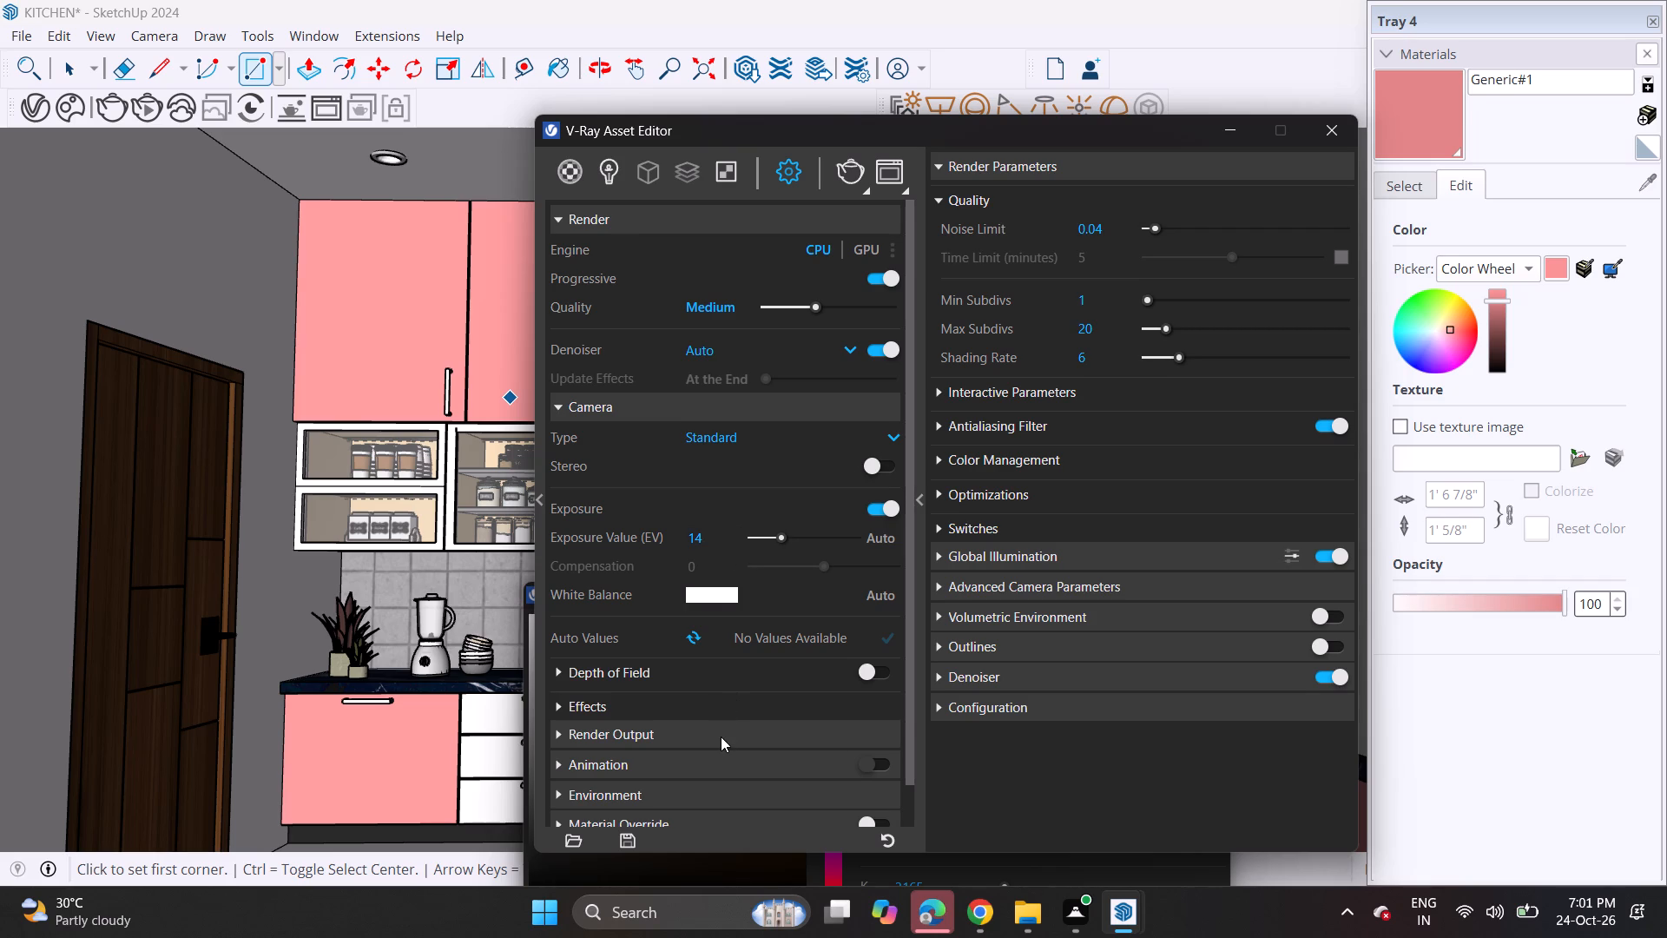
Turn on the Safe Frame and set the render output aspect ratio to 4:3 - Picture.
left_click(721, 737)
left_click(887, 763)
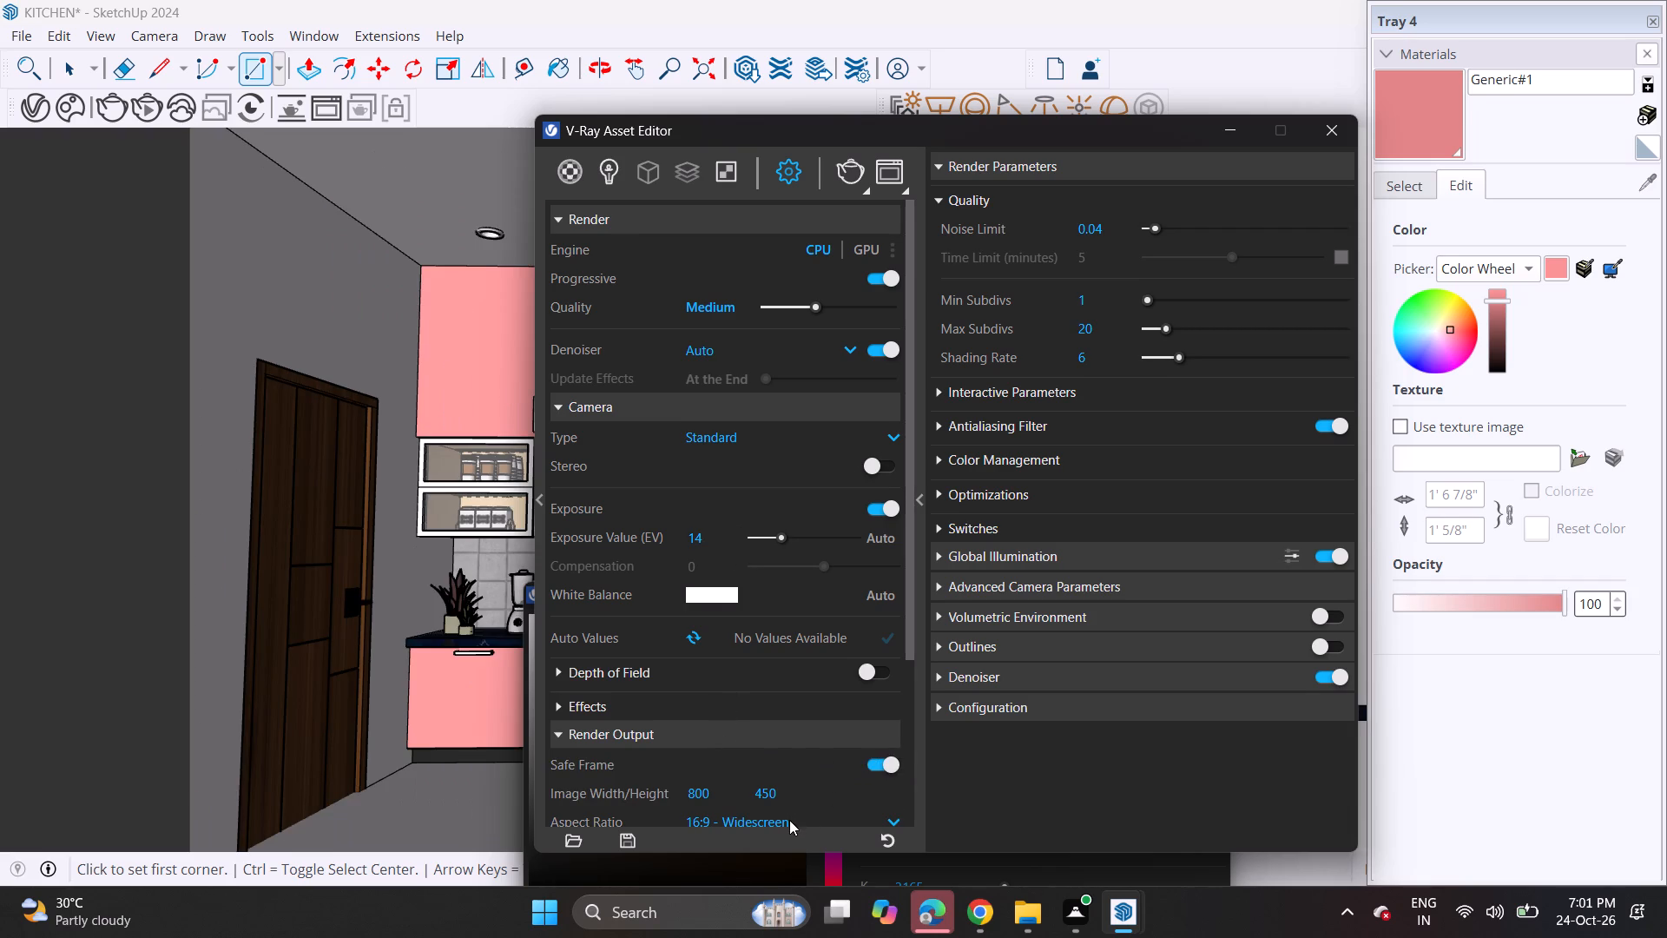
left_click(789, 822)
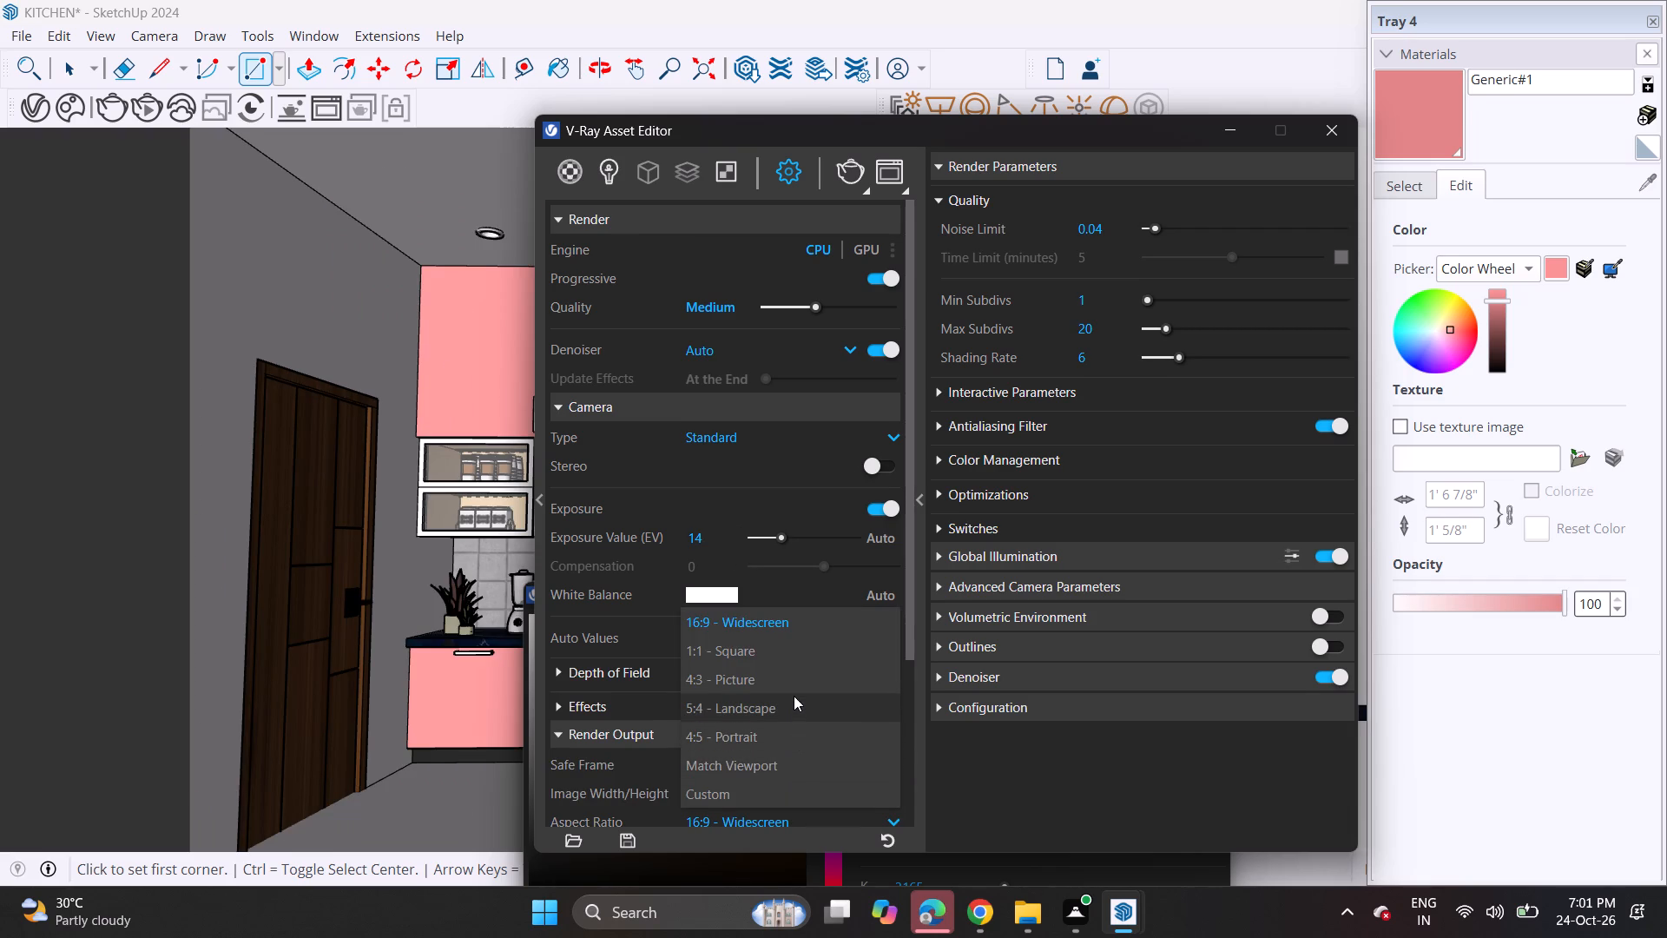
left_click(803, 673)
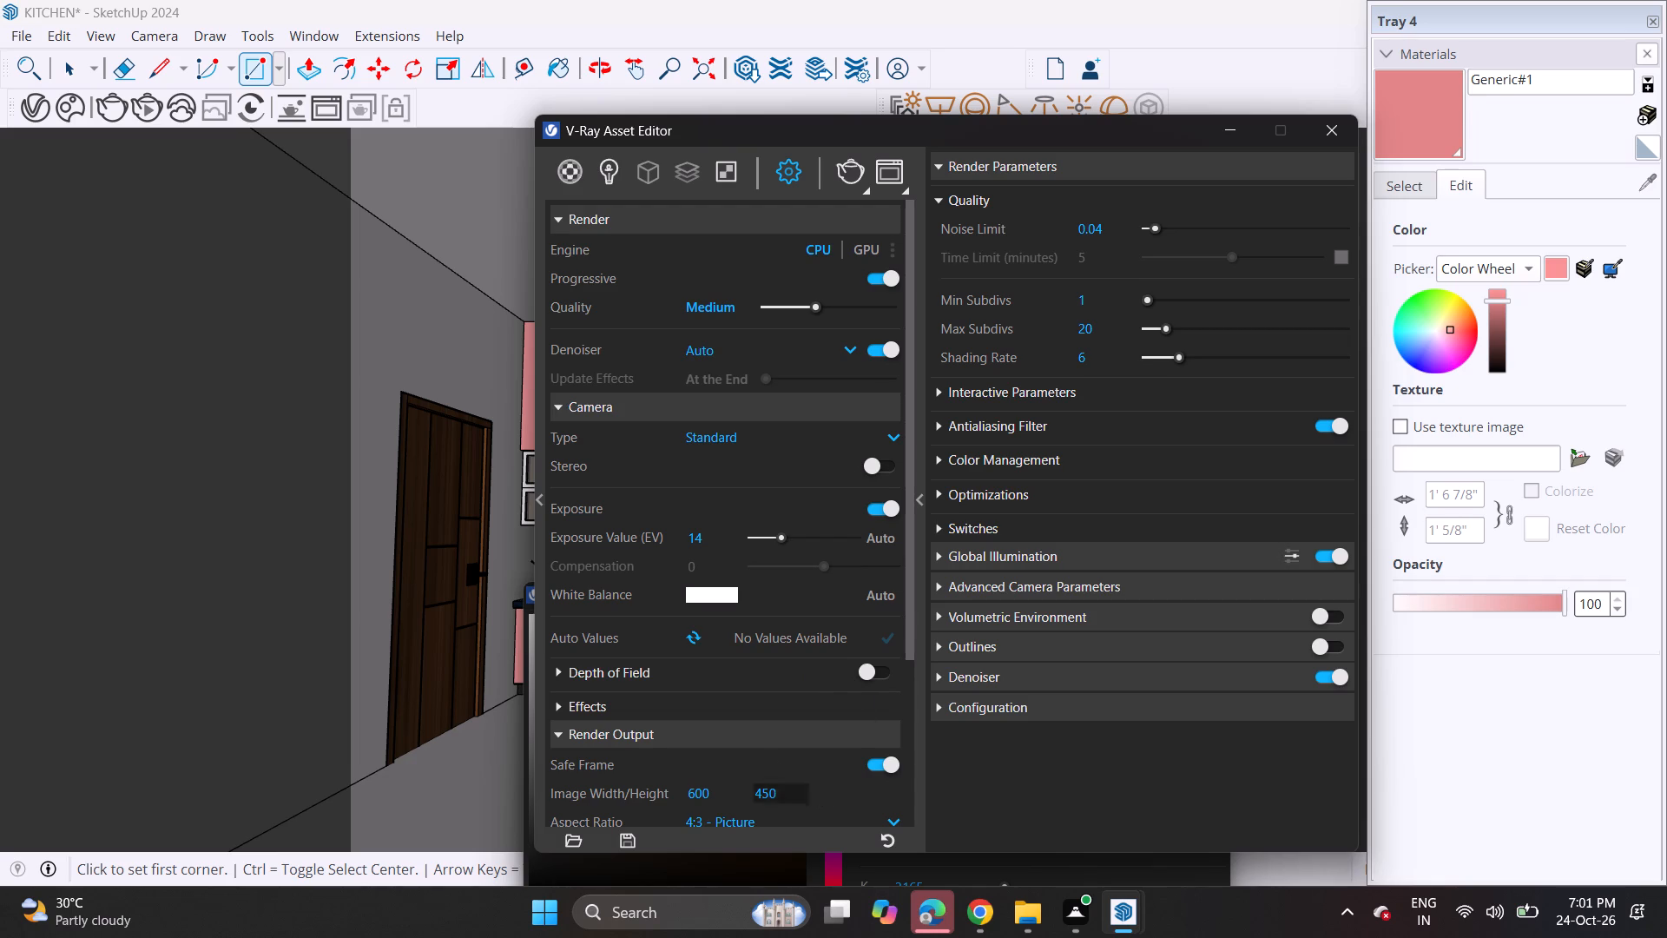
scroll(768, 753, "down", 4)
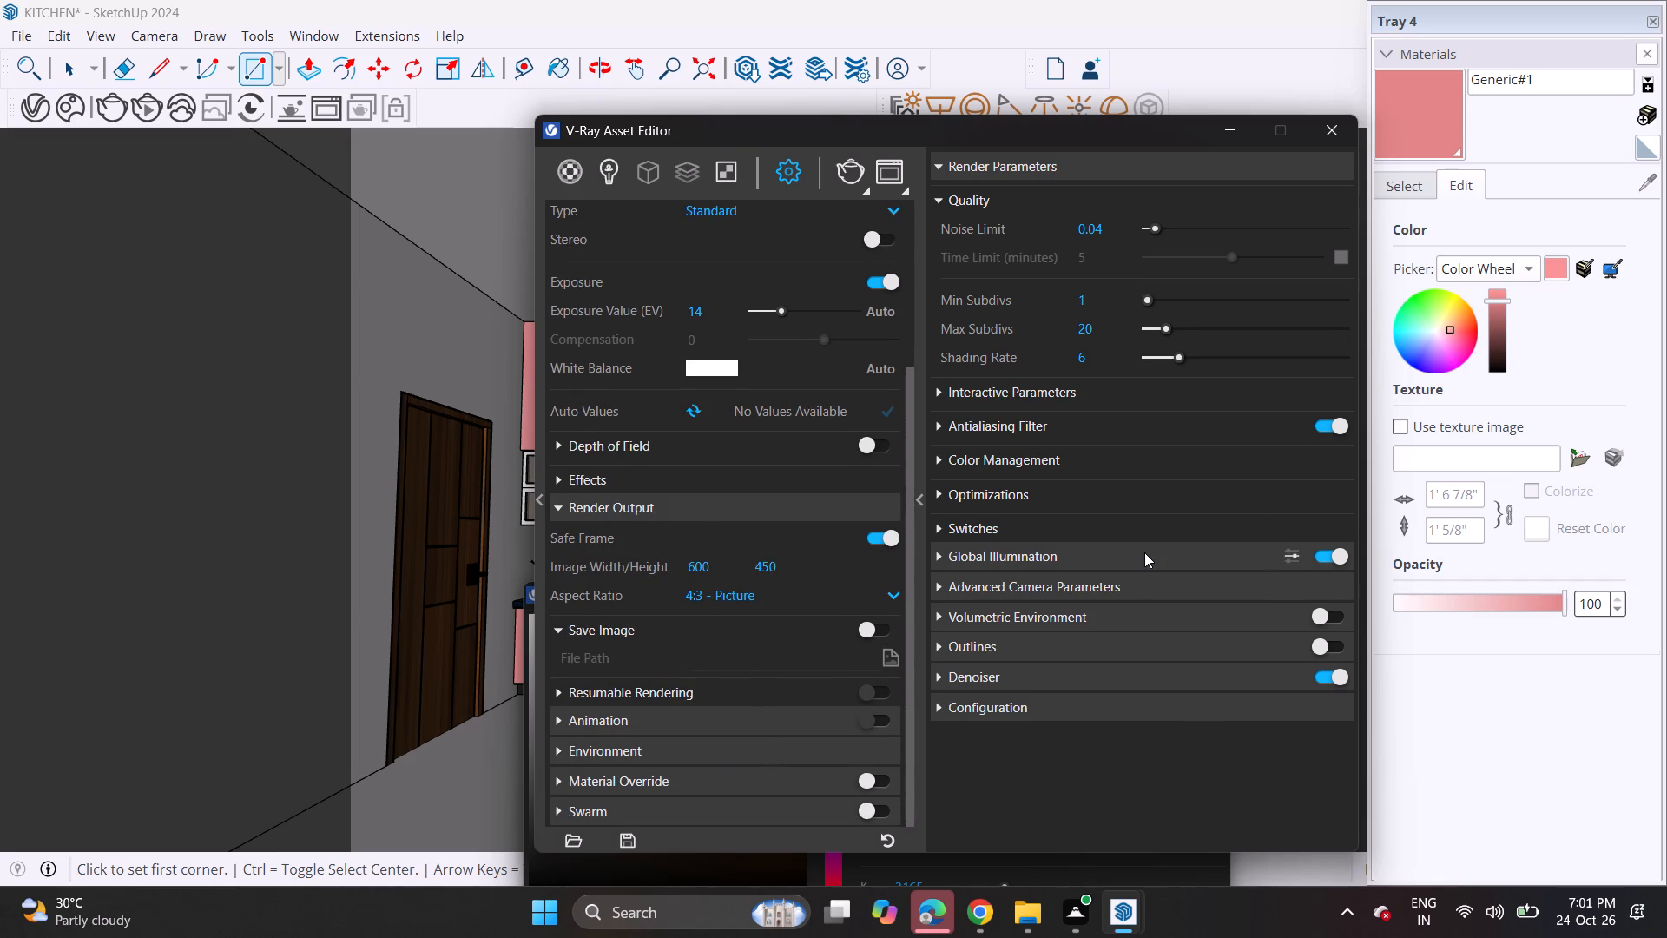
Expand the Global Illumination settings to view the primary and secondary ray options.
left_click(1144, 552)
left_click(1121, 591)
left_click(1118, 611)
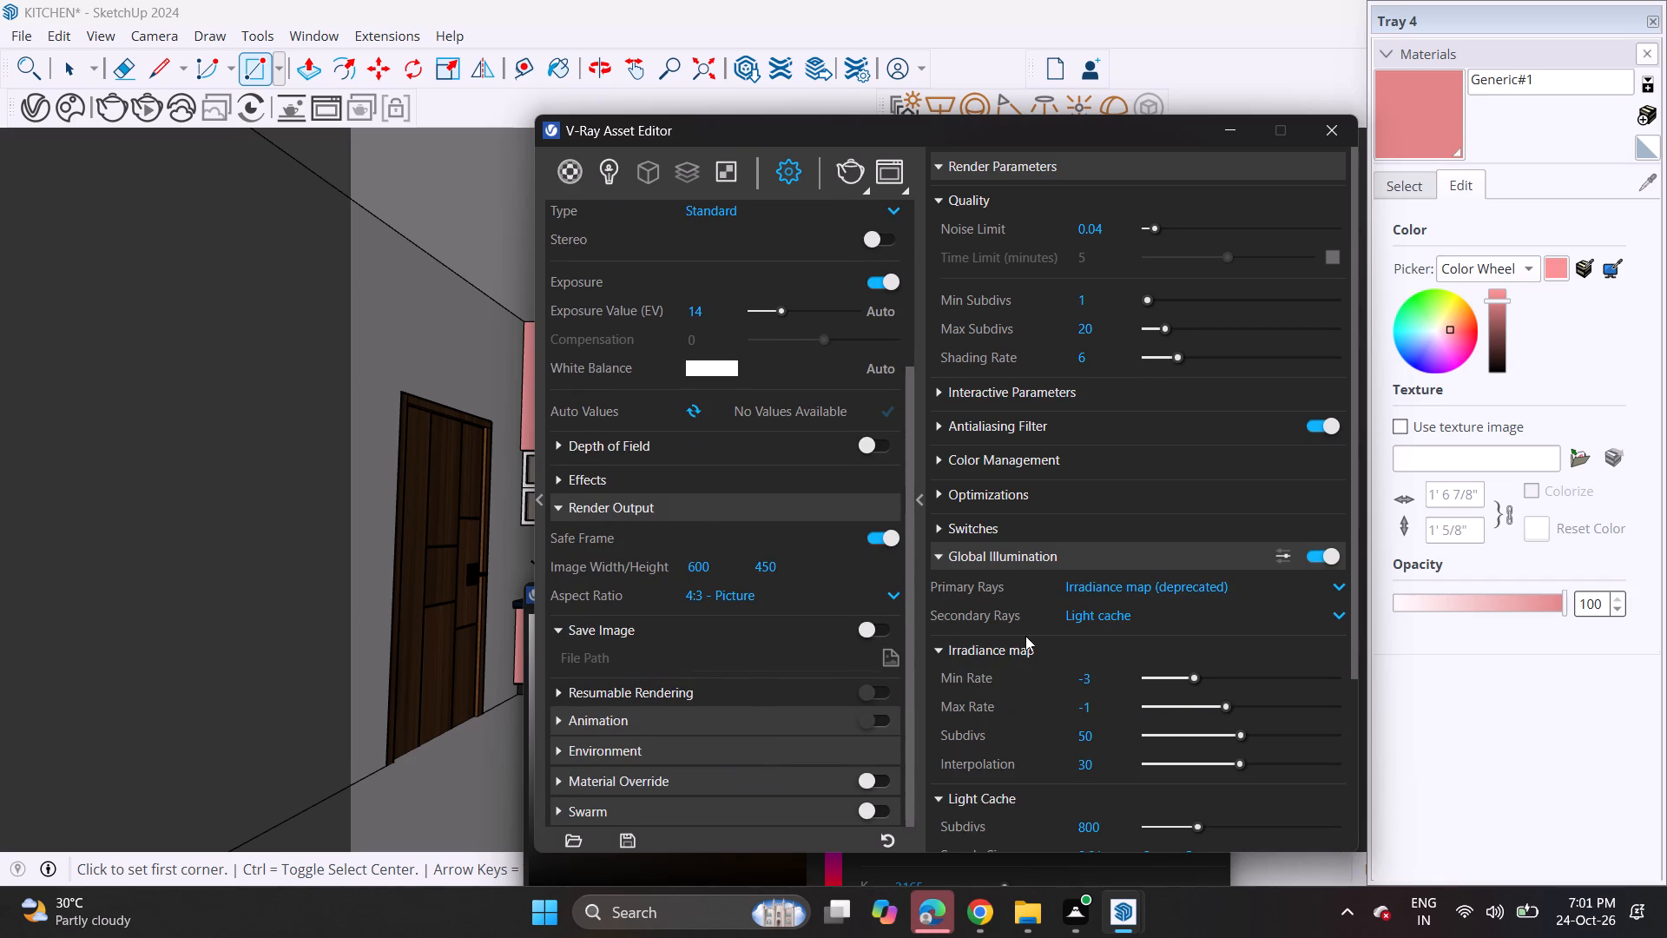
Clear the model view by moving the V-Ray Asset Editor aside, closing the V-Ray Color Picker and cancelling the active rectangle.
left_click_drag(607, 135, 1210, 88)
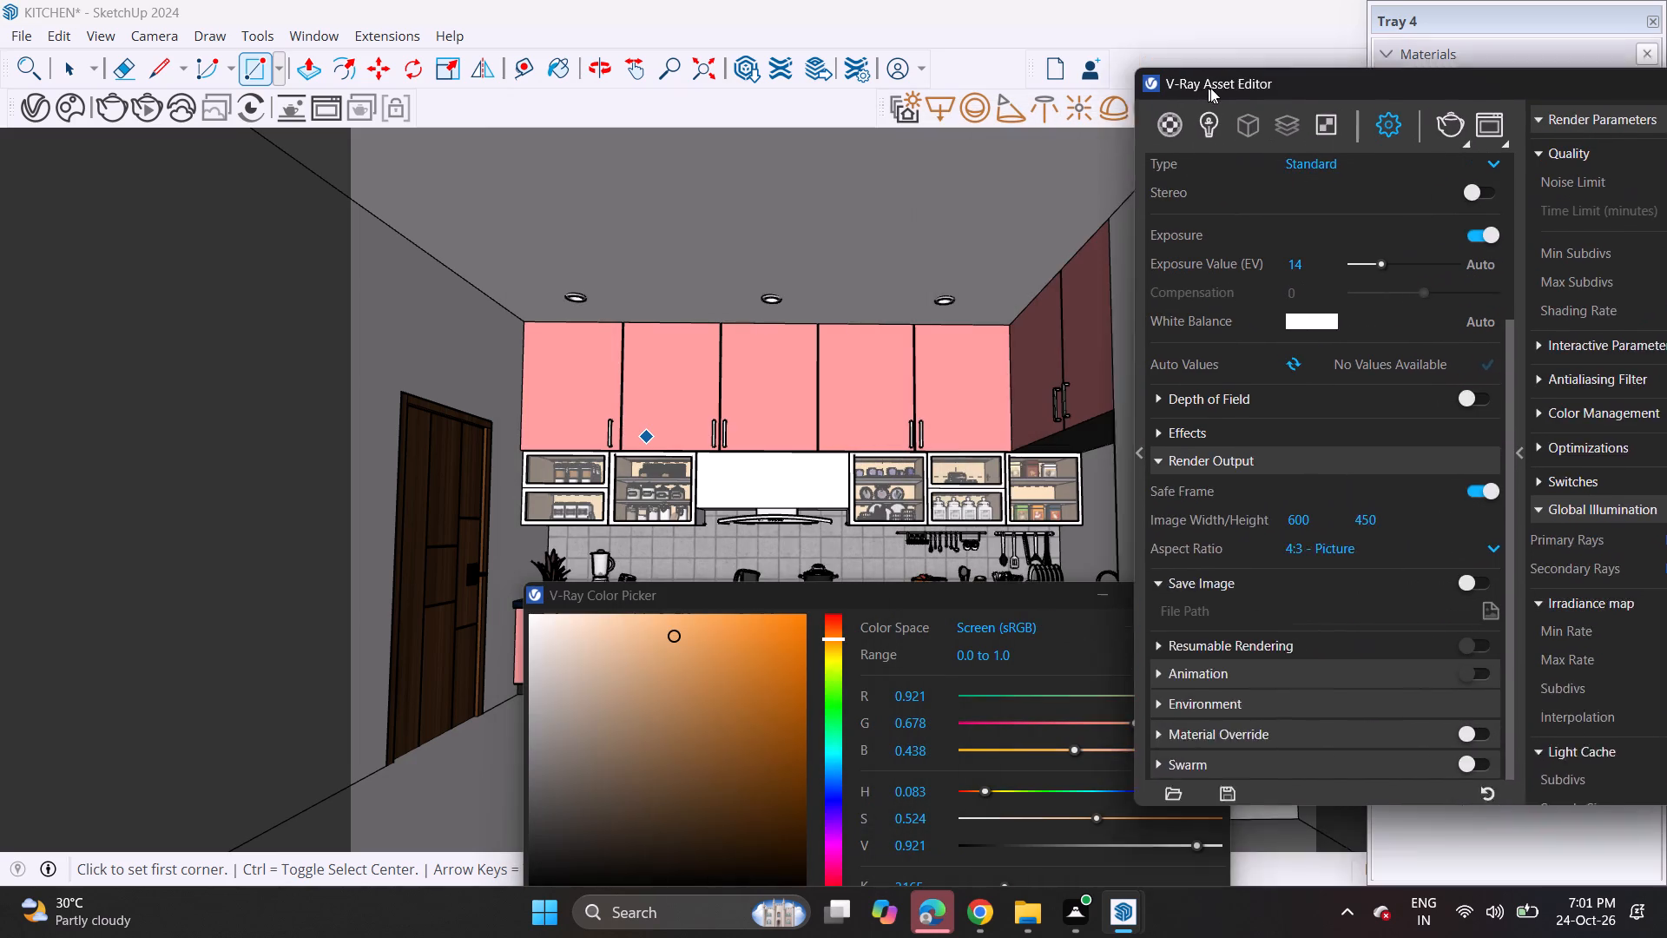
left_click_drag(1210, 88, 1285, 65)
key("space")
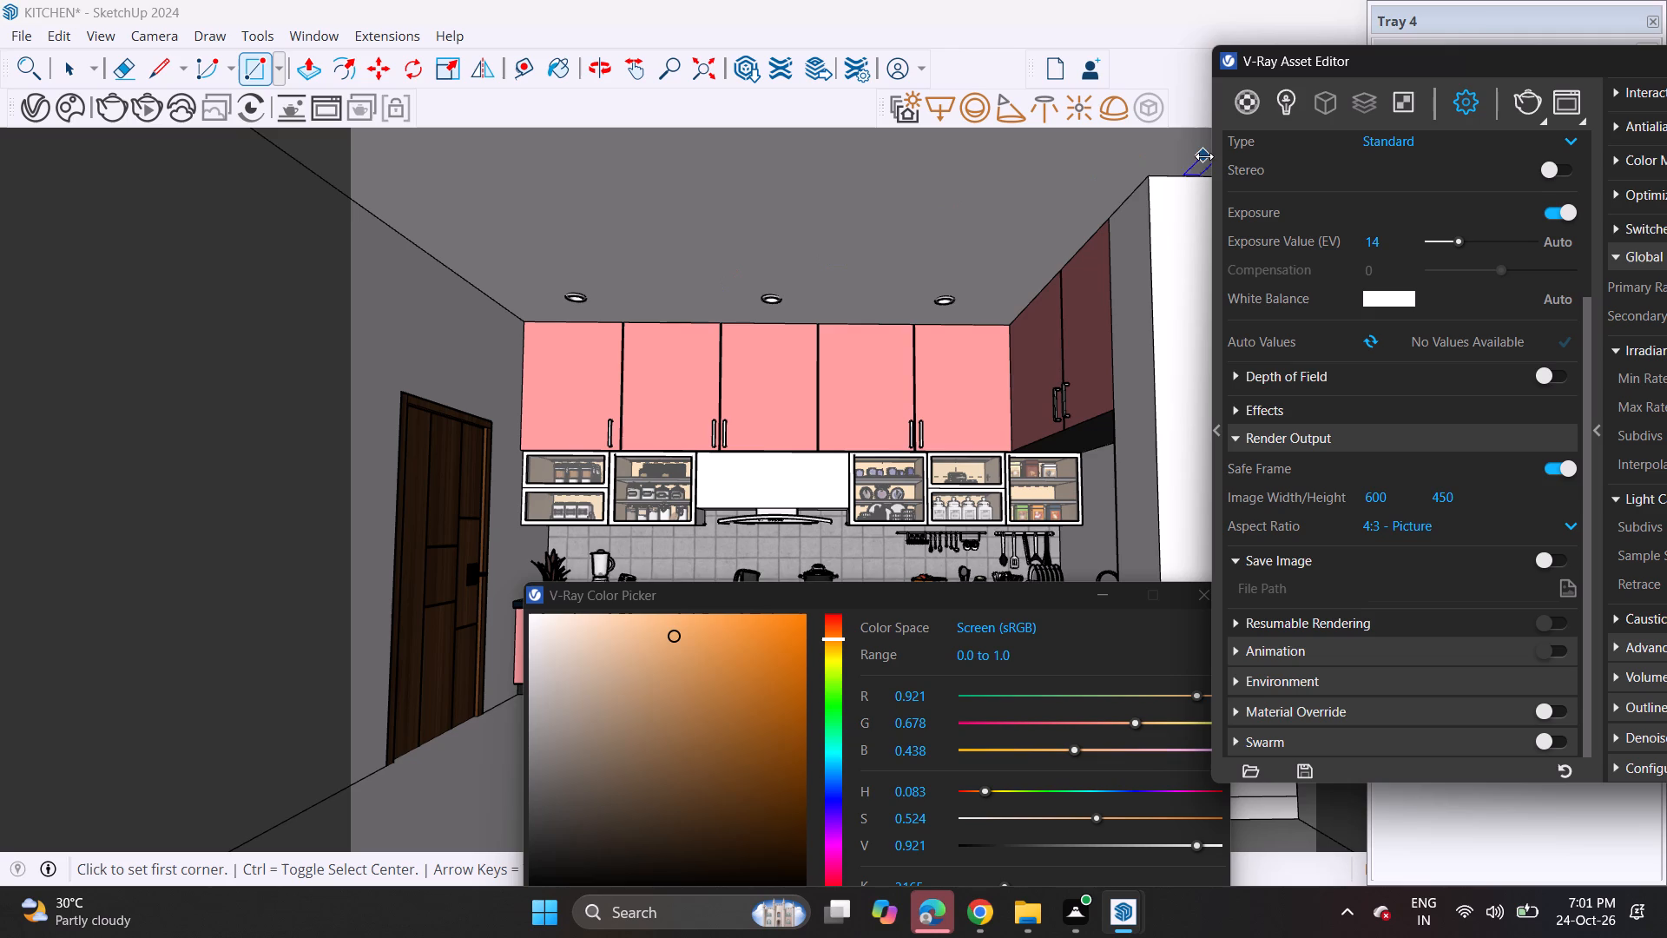
key("space")
key("space")
key("space")
left_click(1002, 203)
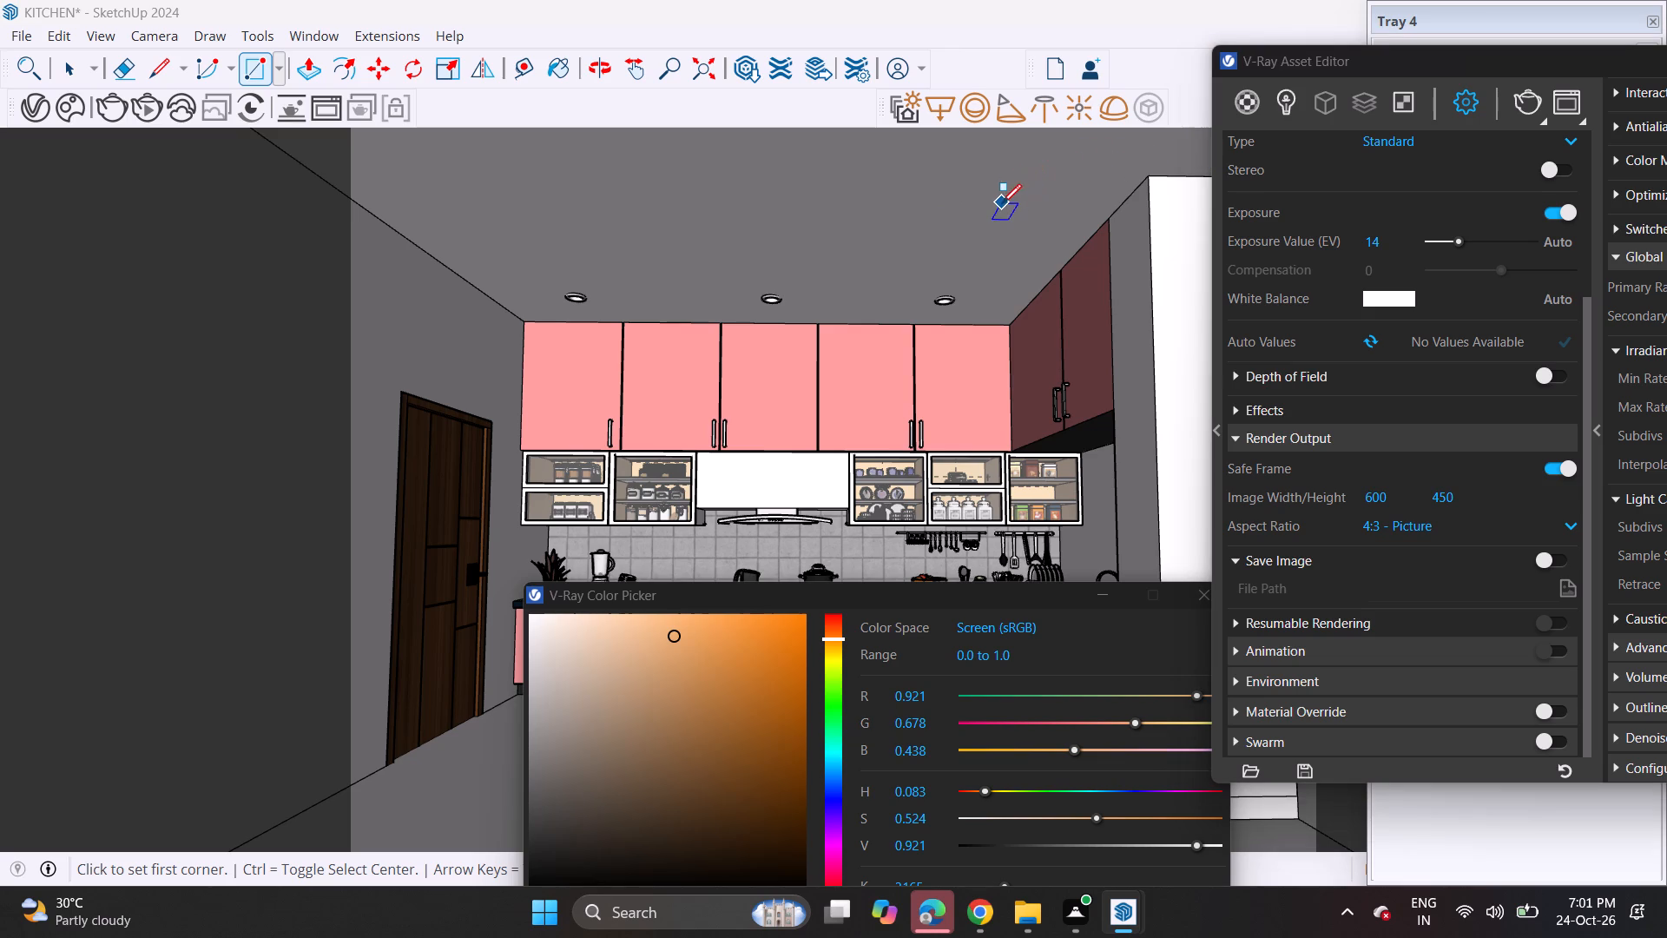
left_click_drag(1242, 54, 1286, 55)
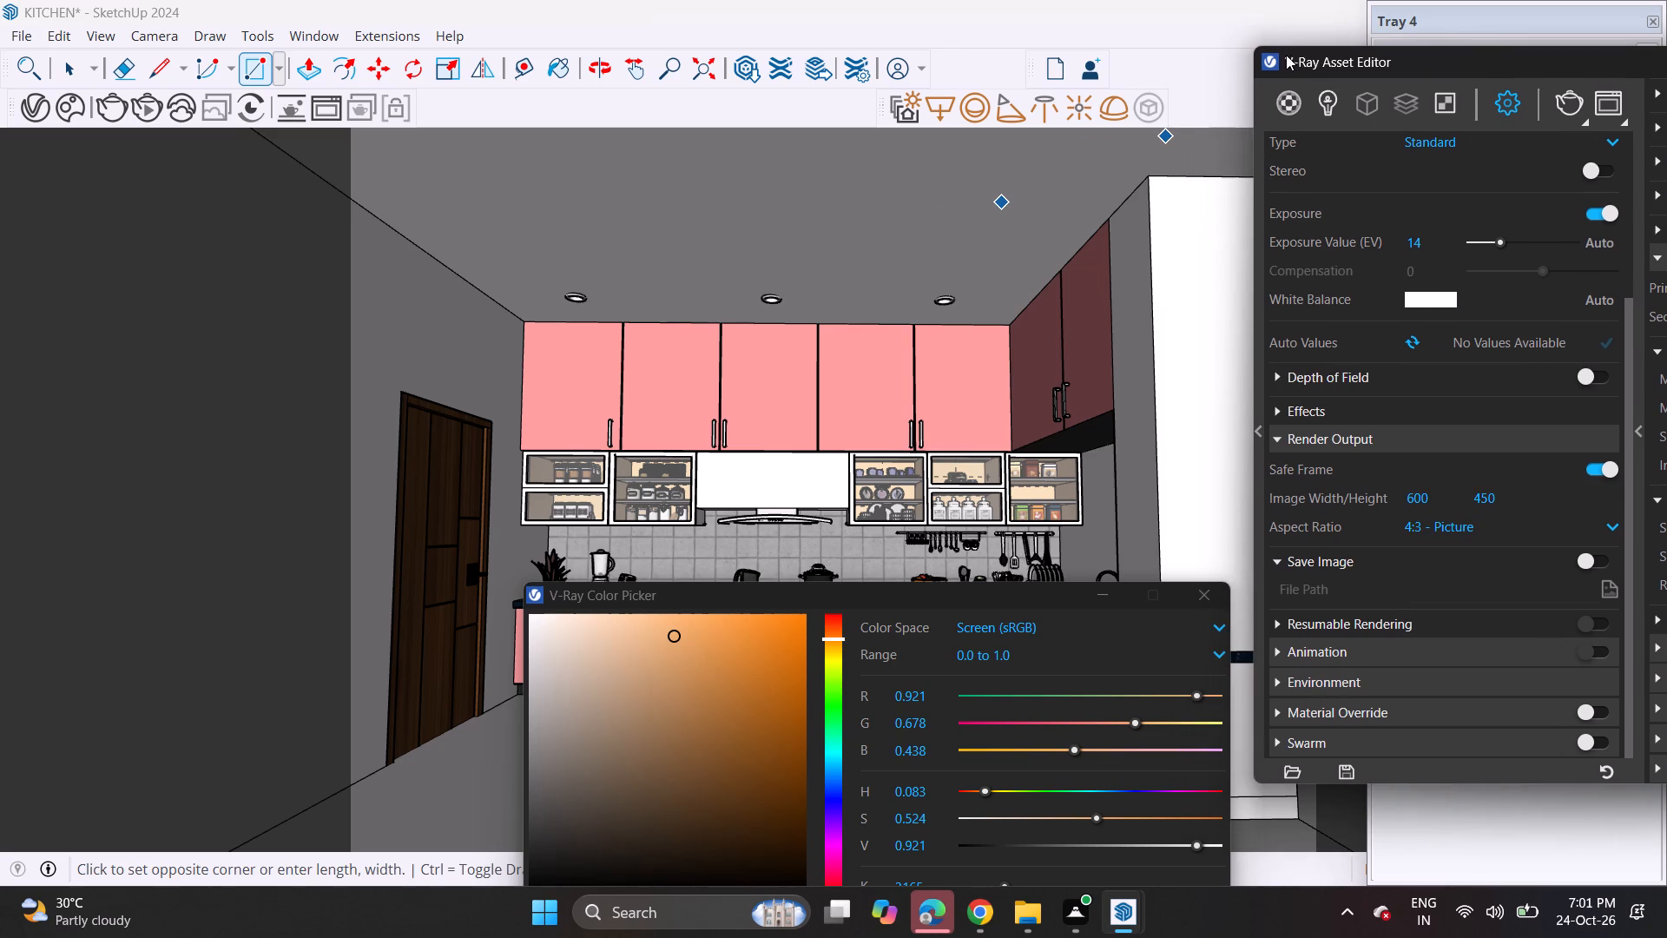
left_click(1198, 605)
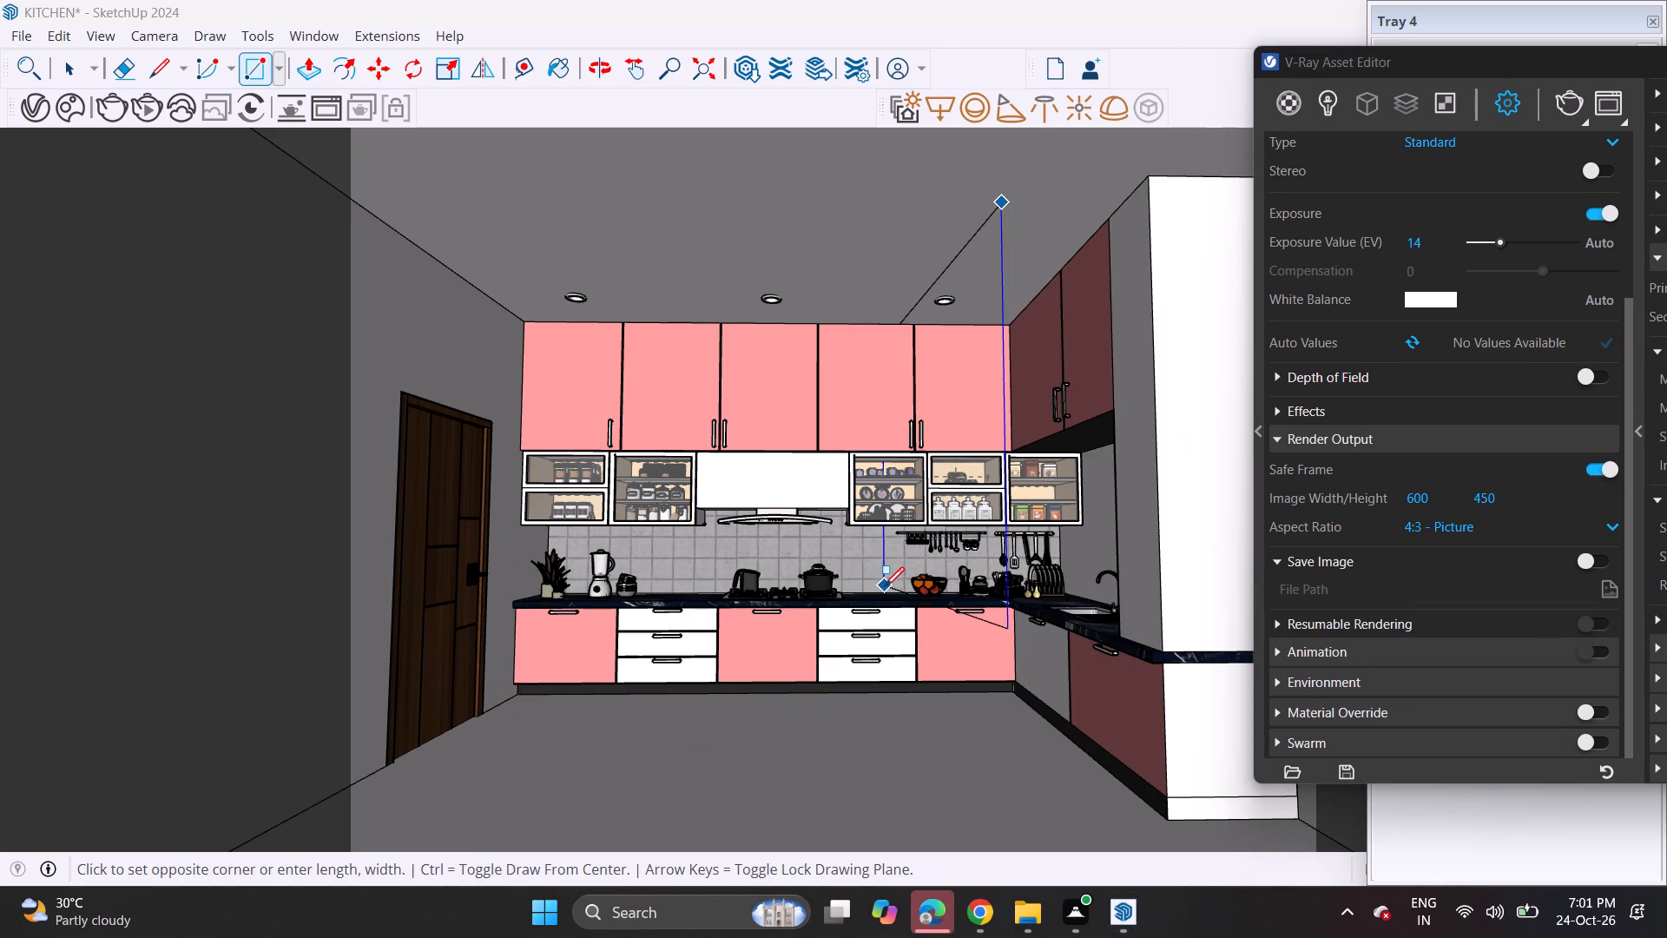
key("Escape")
key("space")
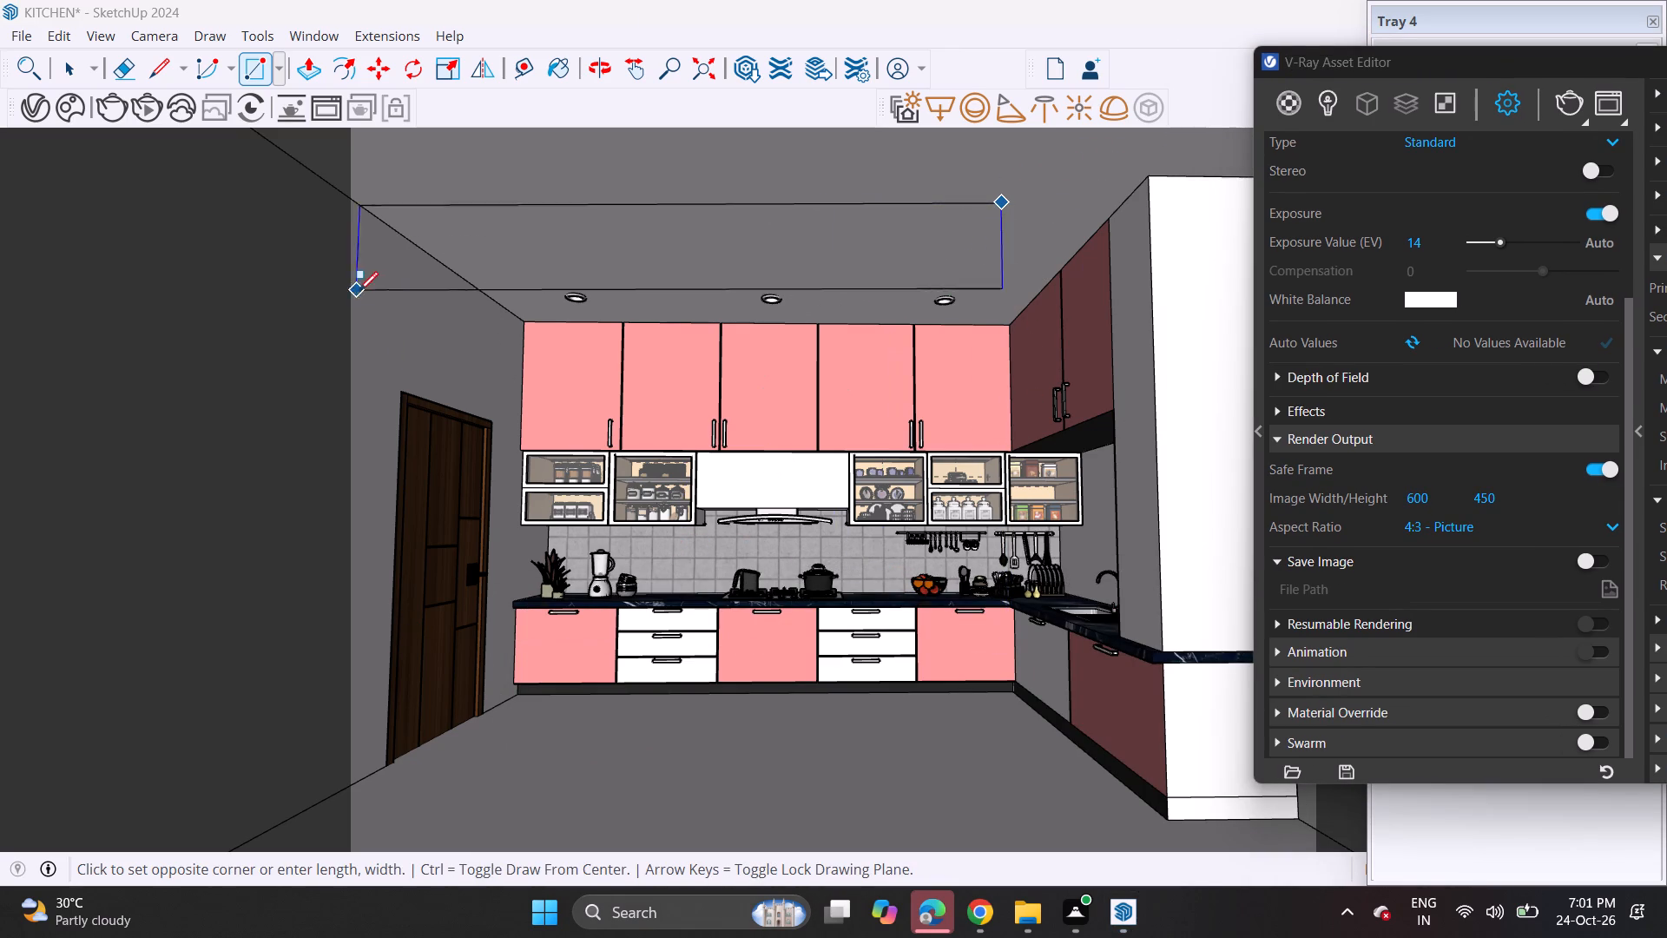
left_click(63, 53)
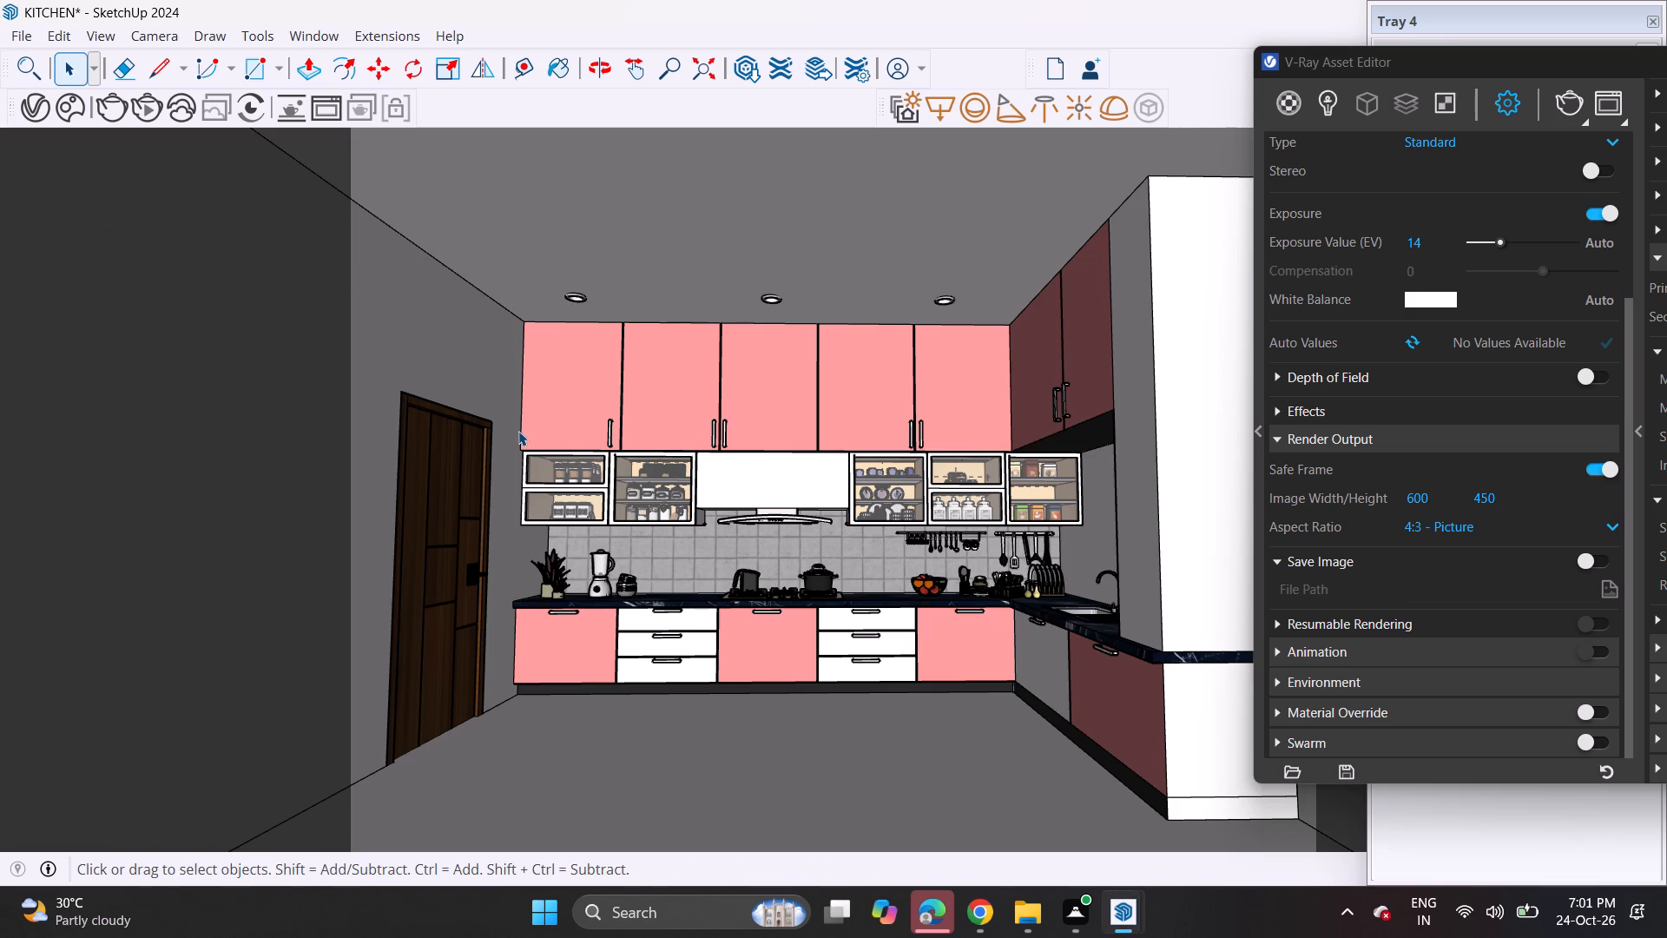
Frame a closer interior view of the kitchen showing the door, ceiling lights, cabinets and floor within the safe frame.
scroll(518, 433, "up", 2)
middle_click_drag(513, 434, 424, 364, "shift")
middle_click_drag(437, 363, 442, 365)
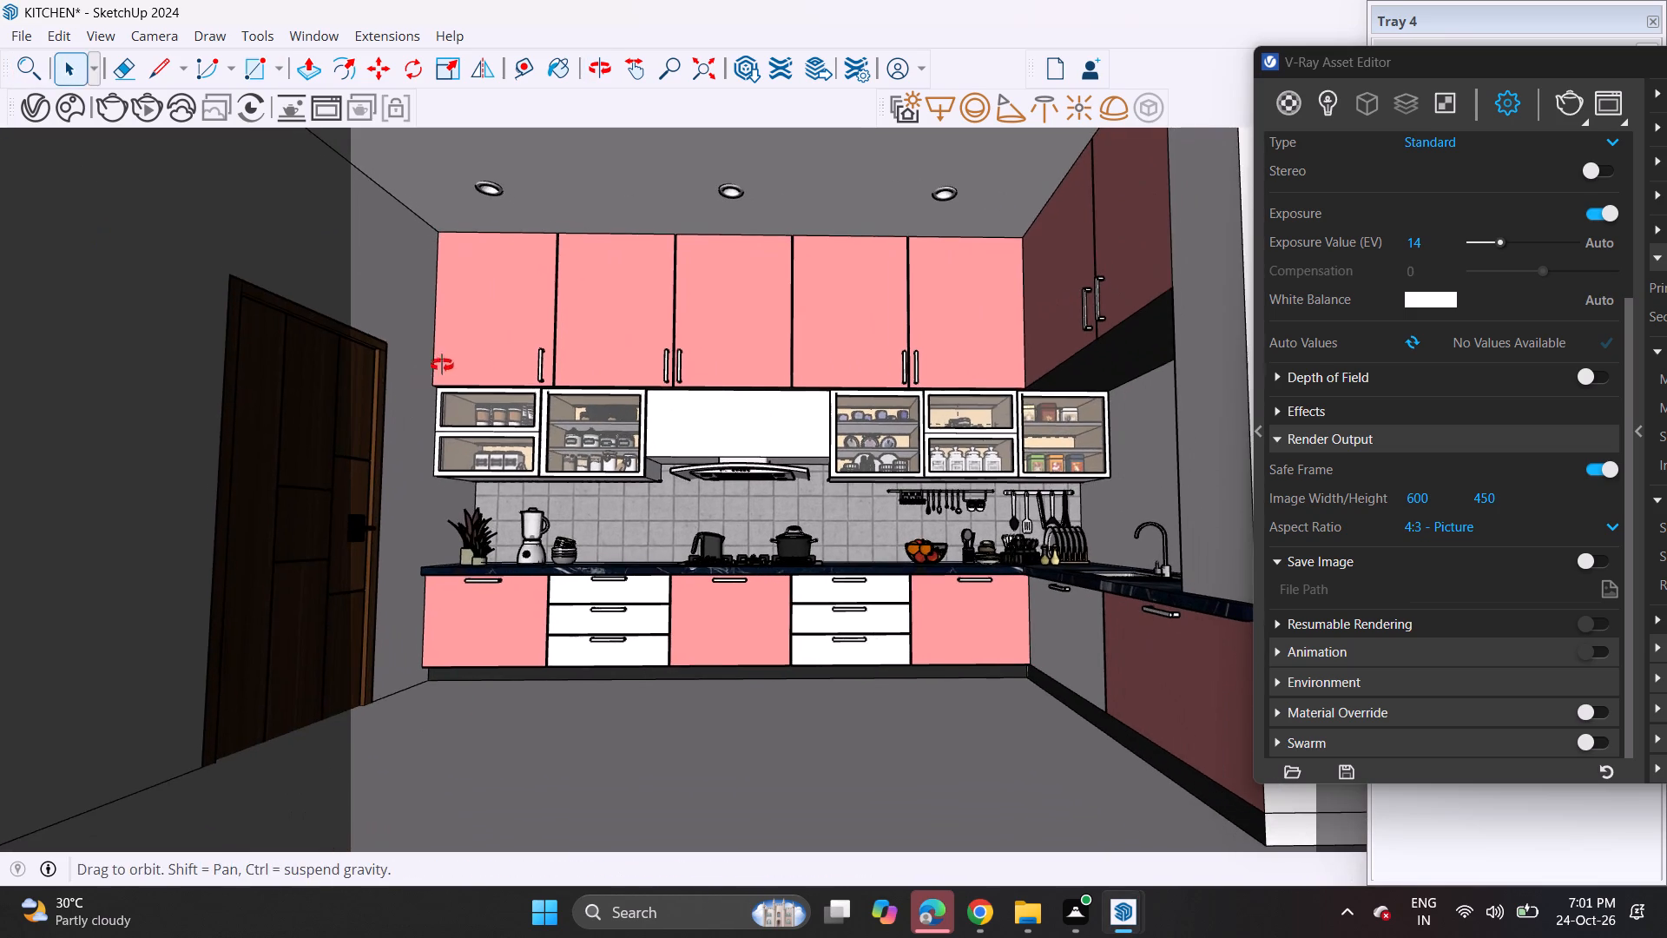
middle_click_drag(442, 365, 451, 368)
middle_click_drag(449, 368, 483, 398, "shift")
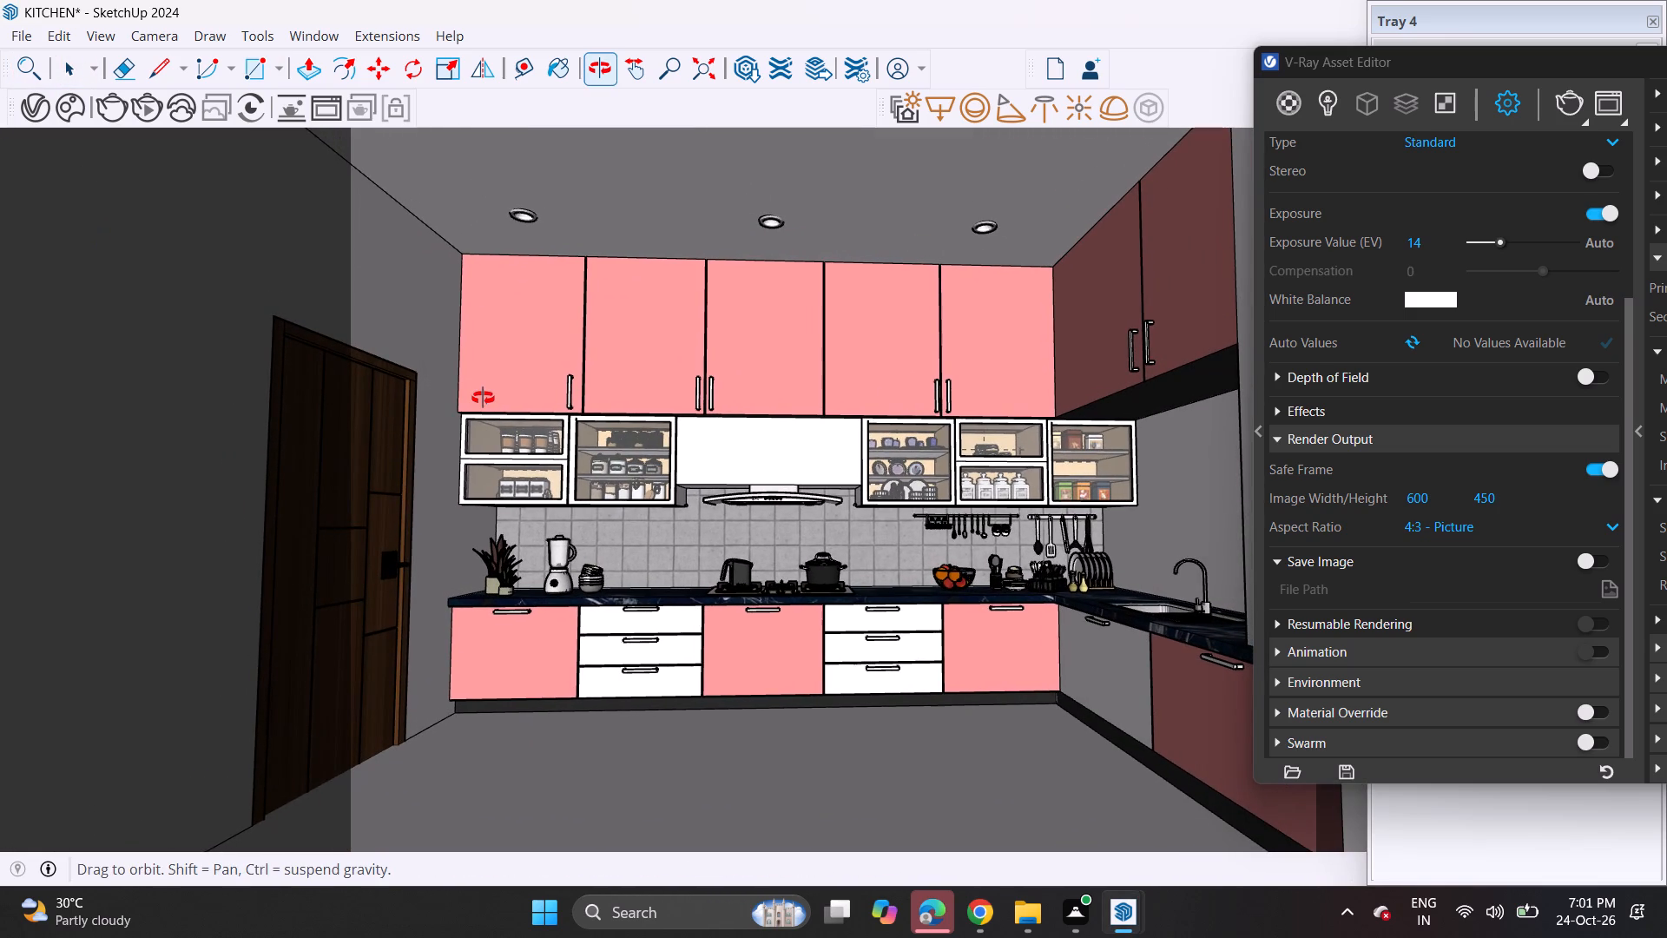
middle_click_drag(483, 398, 480, 386, "shift")
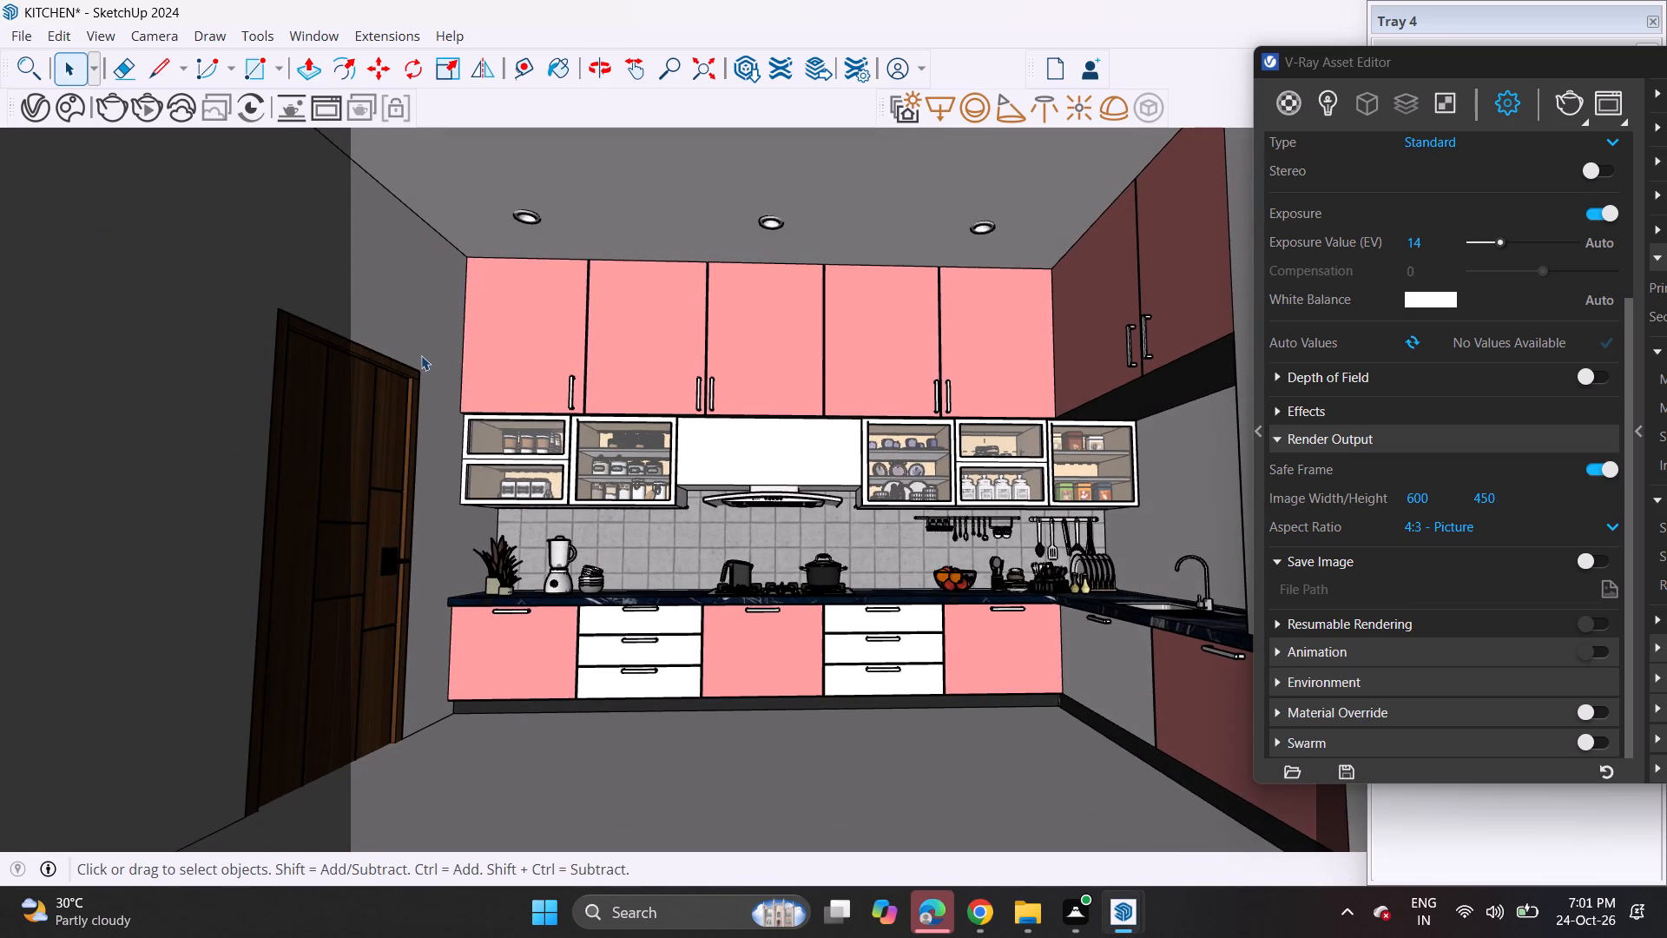
scroll(418, 354, "up", 1)
scroll(418, 354, "down", 1)
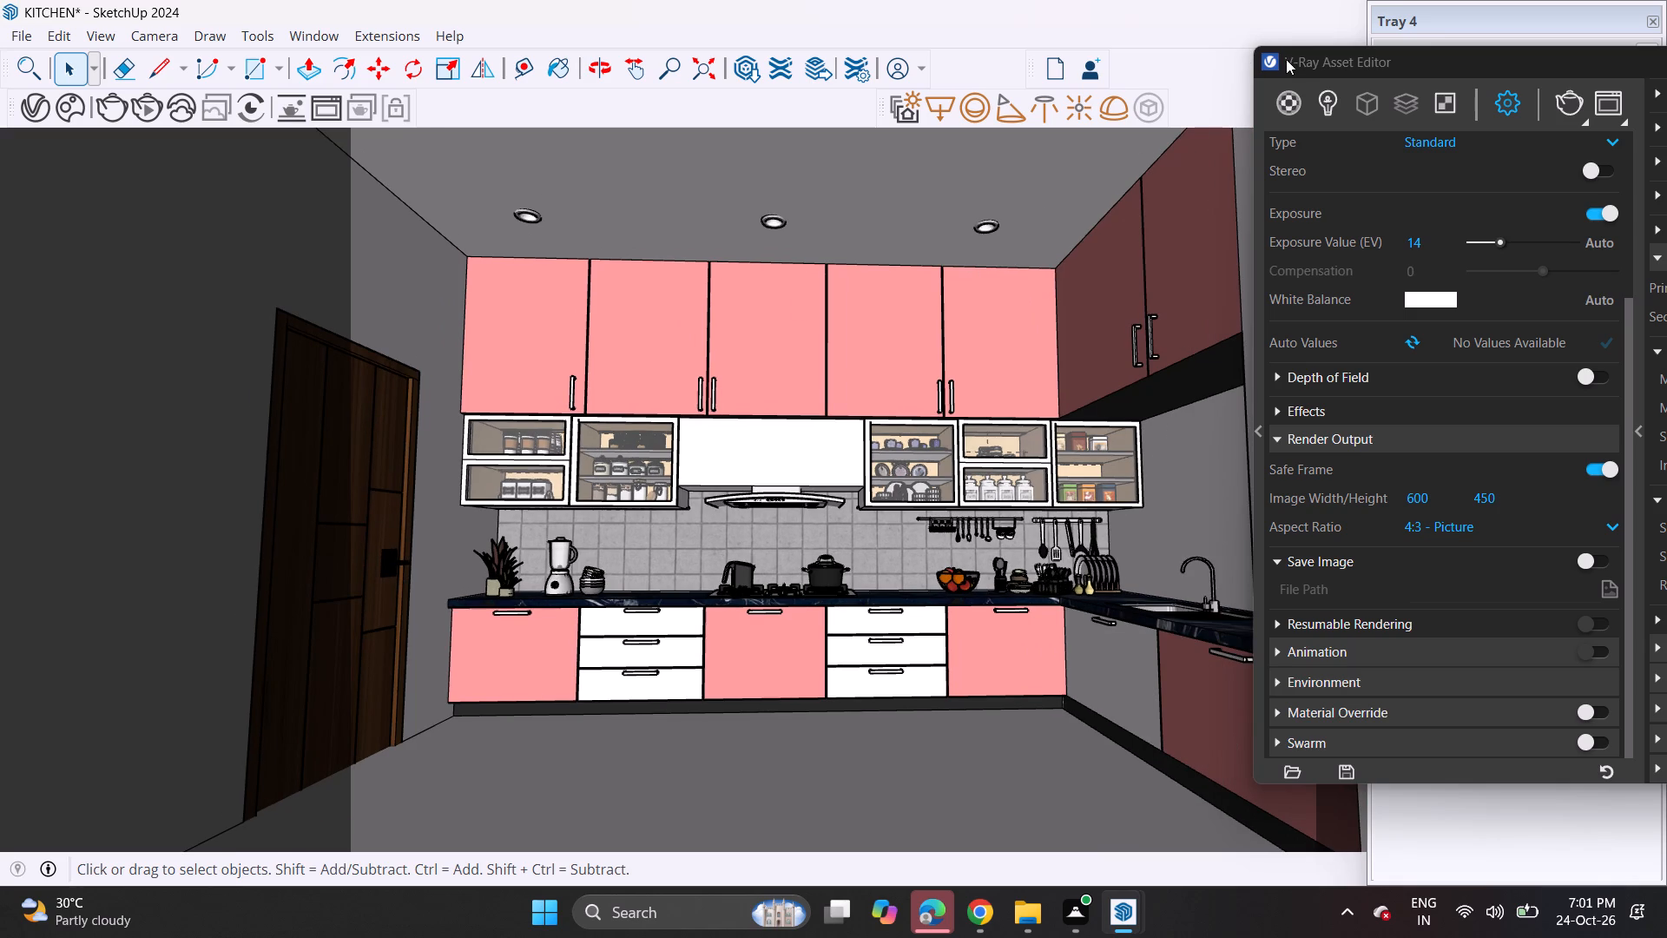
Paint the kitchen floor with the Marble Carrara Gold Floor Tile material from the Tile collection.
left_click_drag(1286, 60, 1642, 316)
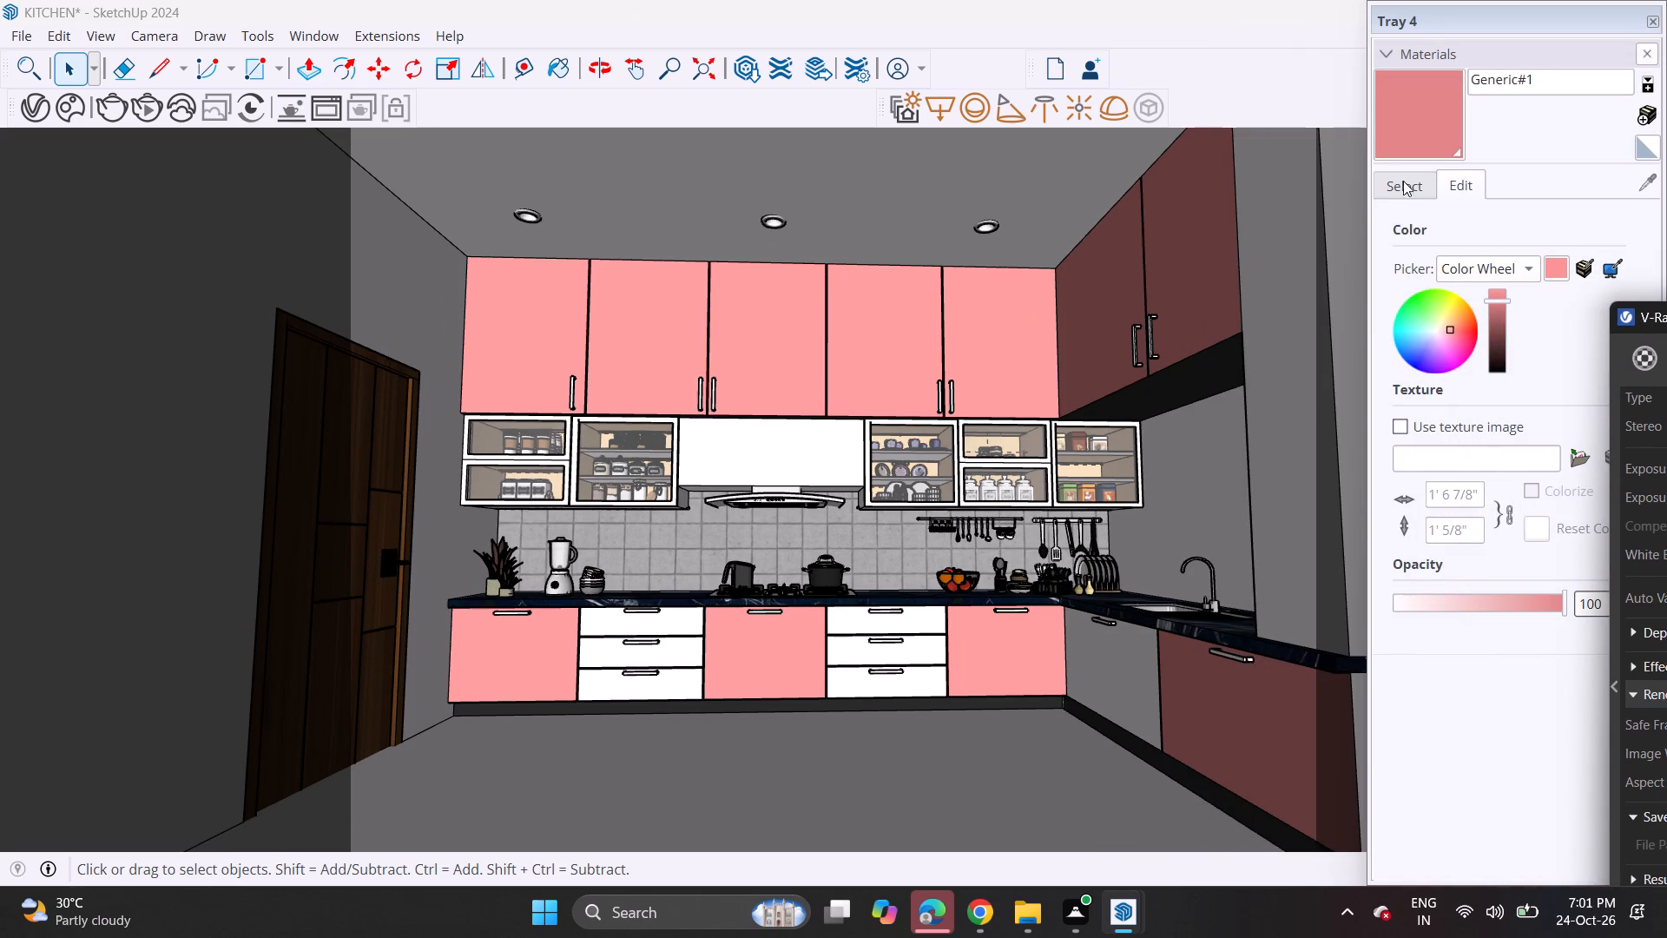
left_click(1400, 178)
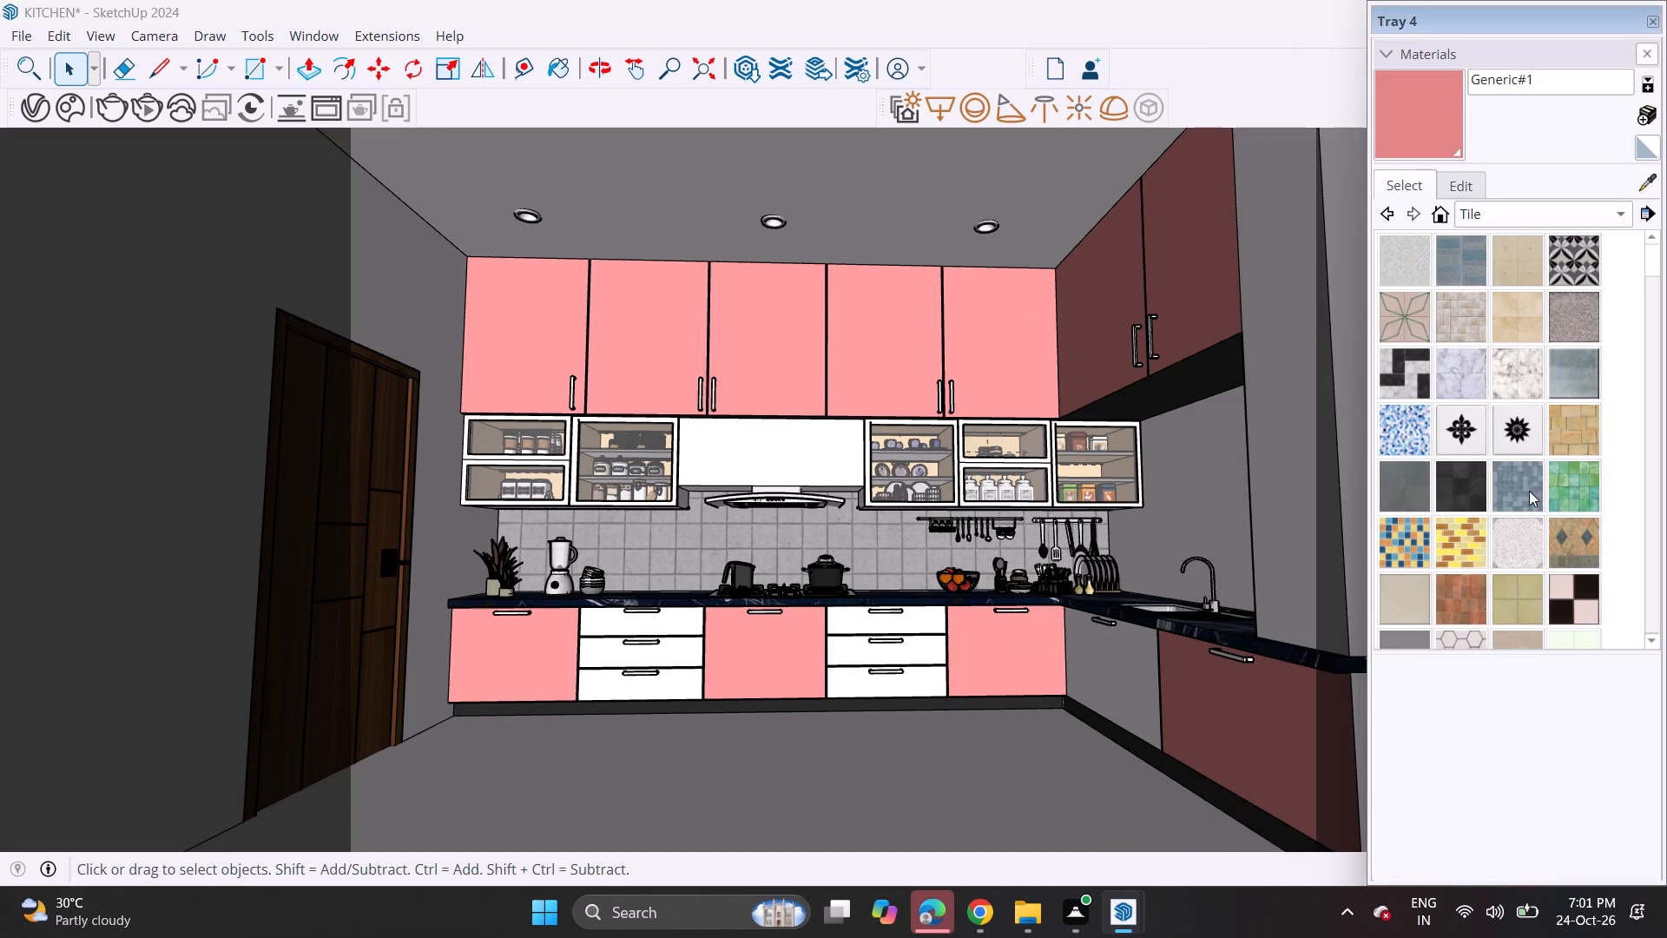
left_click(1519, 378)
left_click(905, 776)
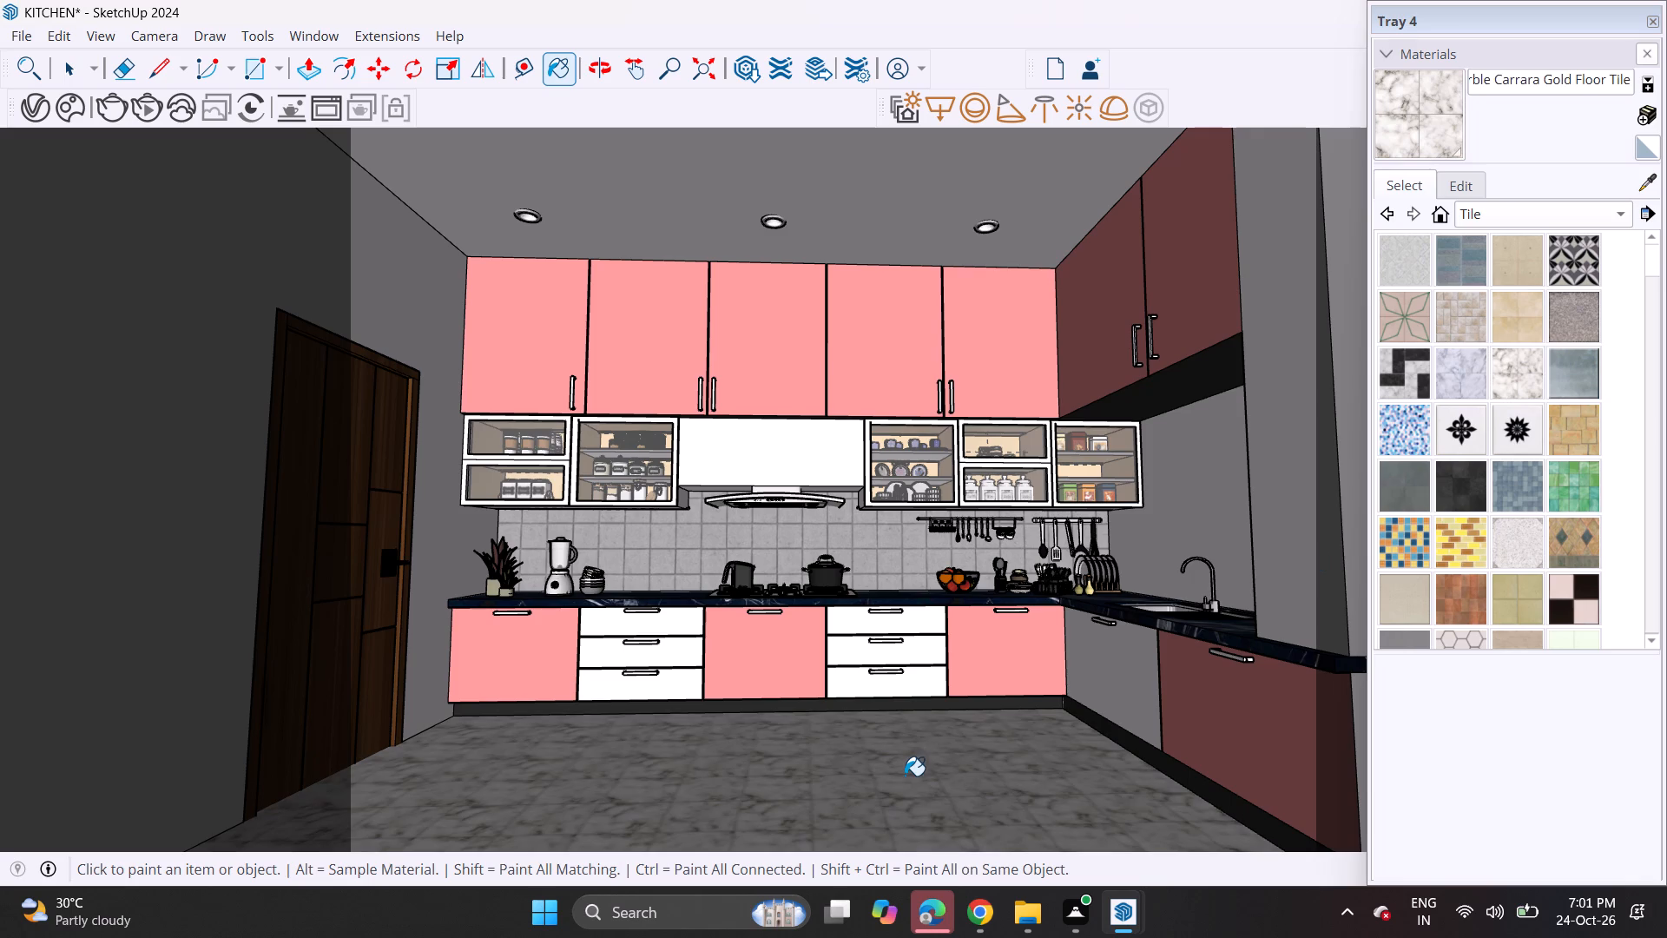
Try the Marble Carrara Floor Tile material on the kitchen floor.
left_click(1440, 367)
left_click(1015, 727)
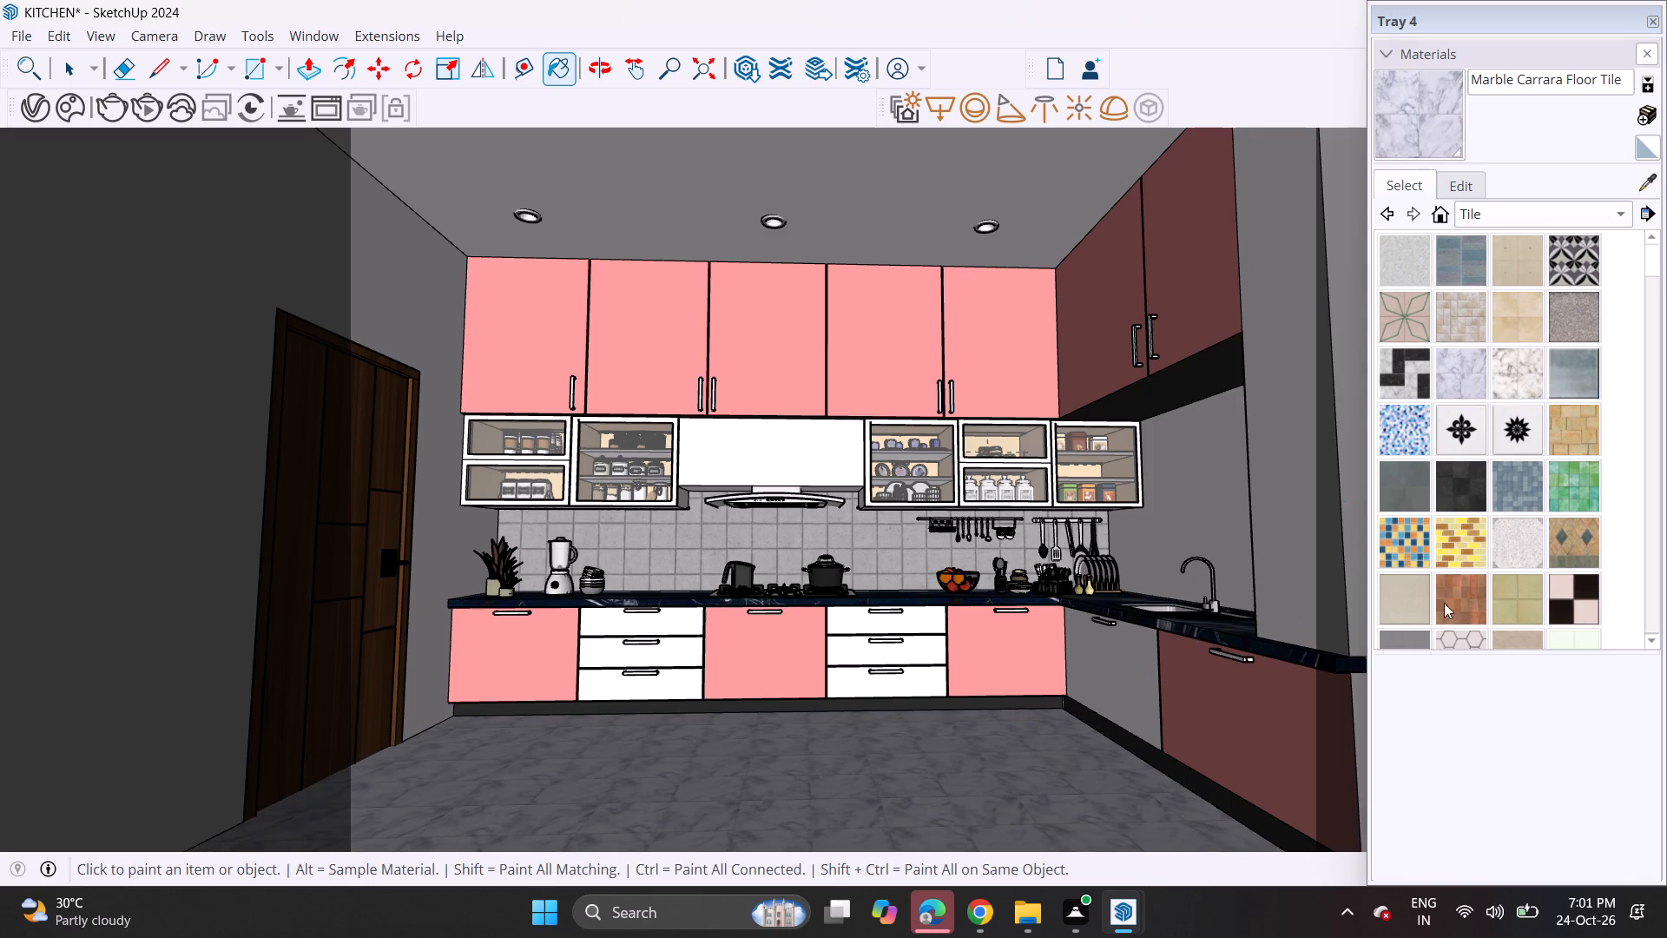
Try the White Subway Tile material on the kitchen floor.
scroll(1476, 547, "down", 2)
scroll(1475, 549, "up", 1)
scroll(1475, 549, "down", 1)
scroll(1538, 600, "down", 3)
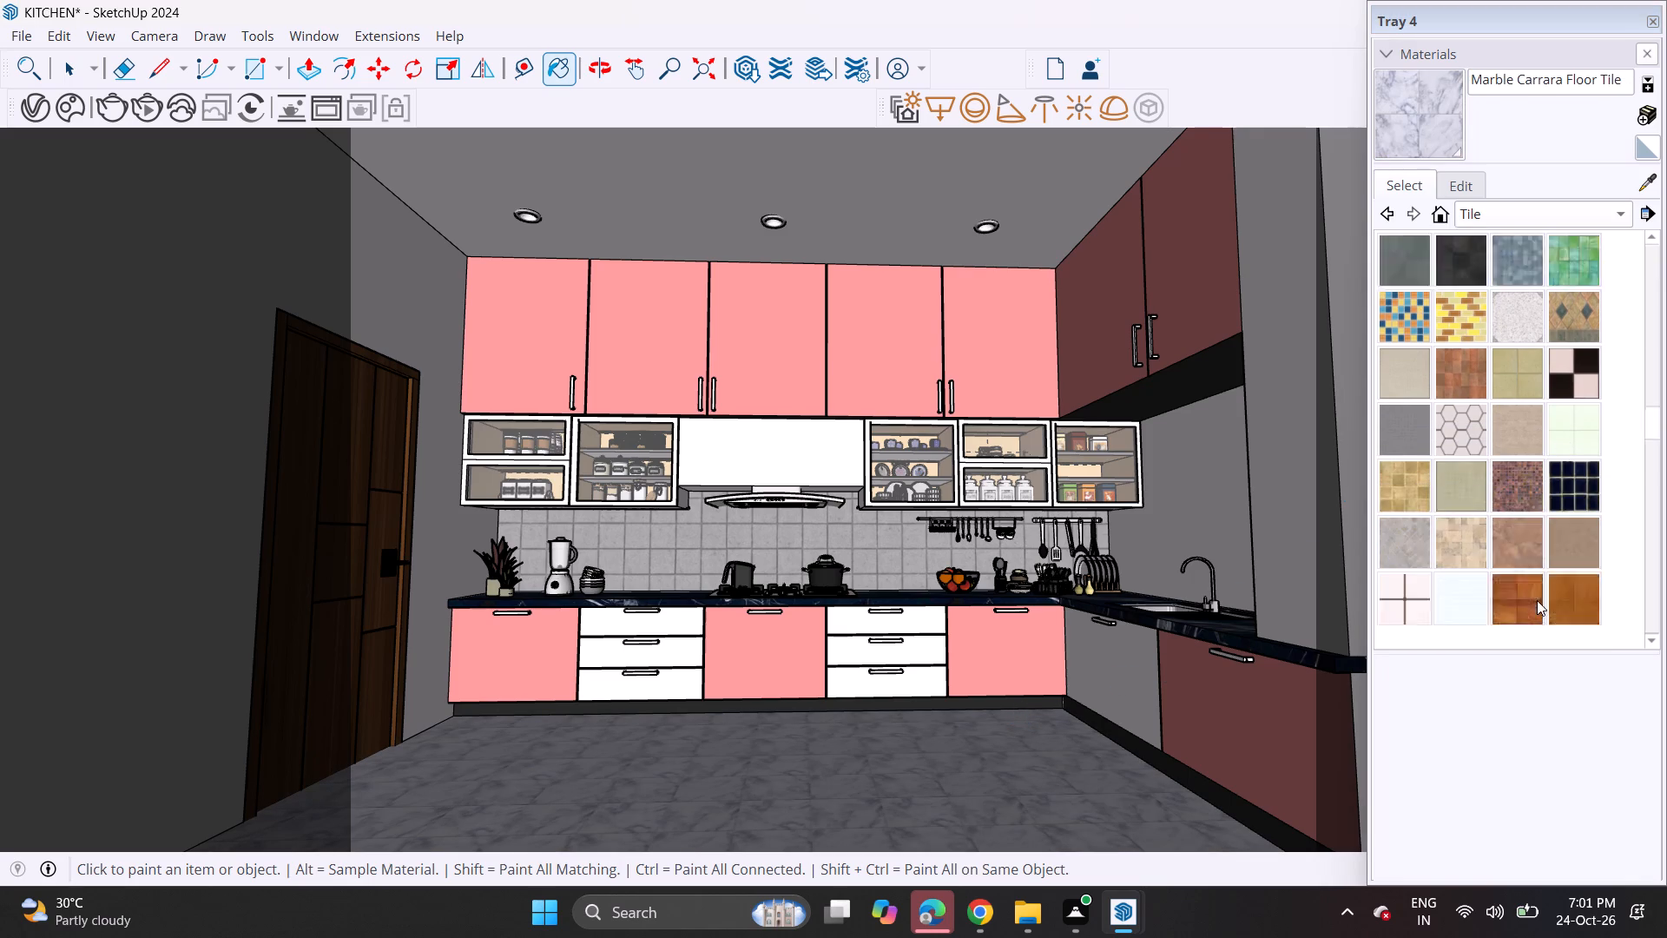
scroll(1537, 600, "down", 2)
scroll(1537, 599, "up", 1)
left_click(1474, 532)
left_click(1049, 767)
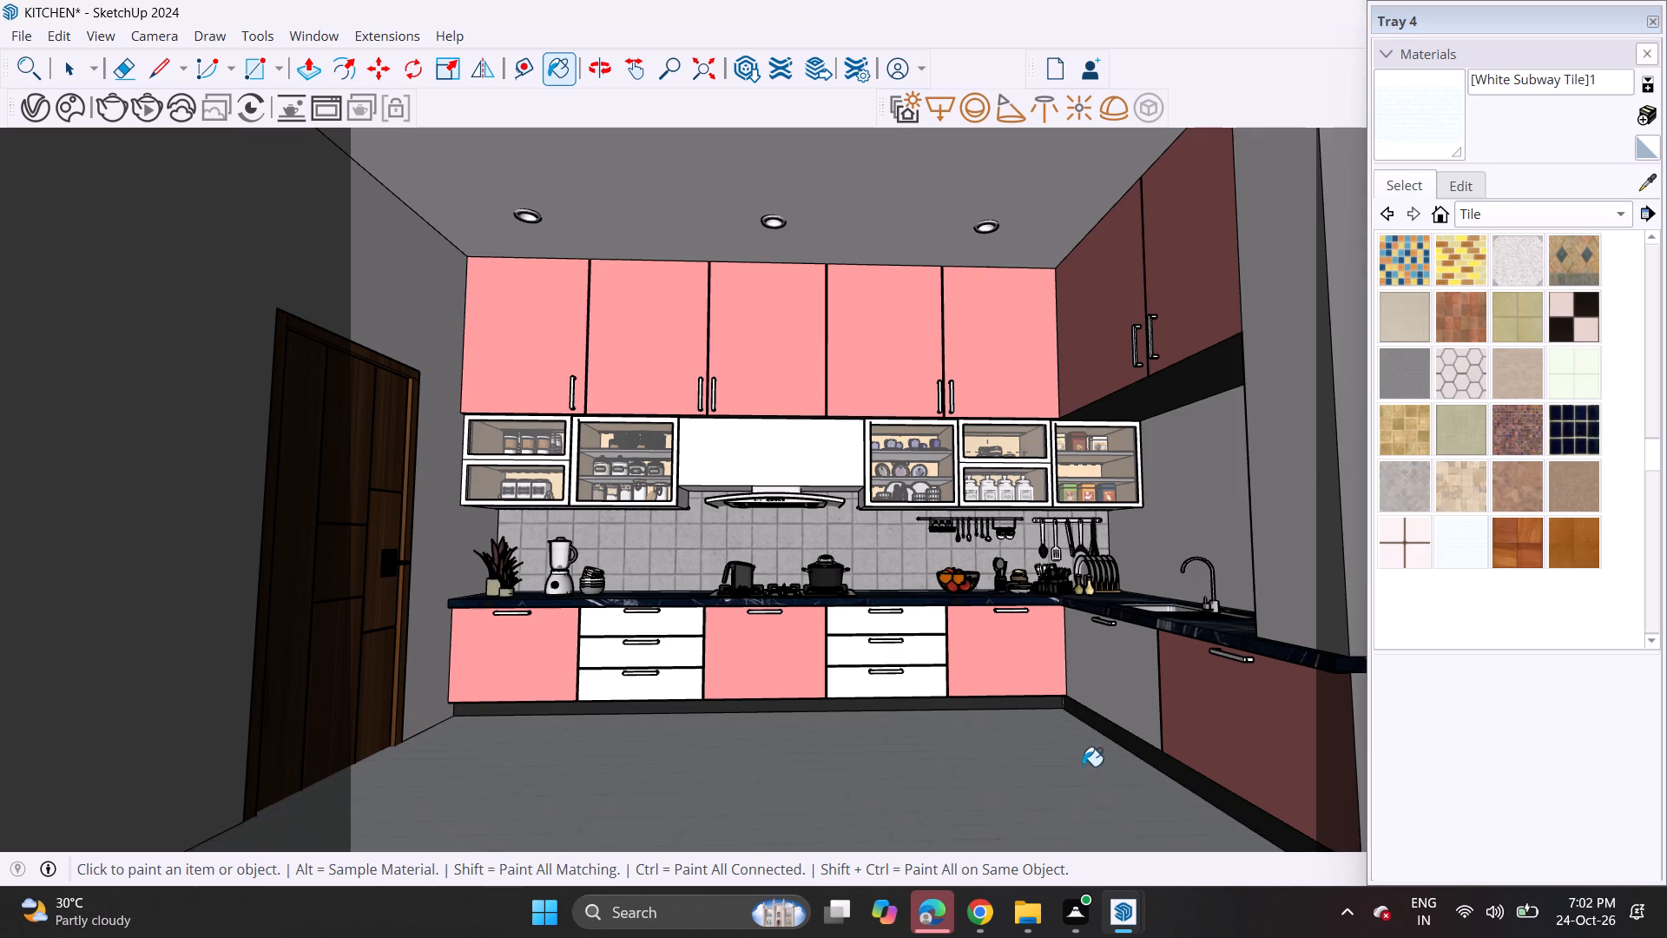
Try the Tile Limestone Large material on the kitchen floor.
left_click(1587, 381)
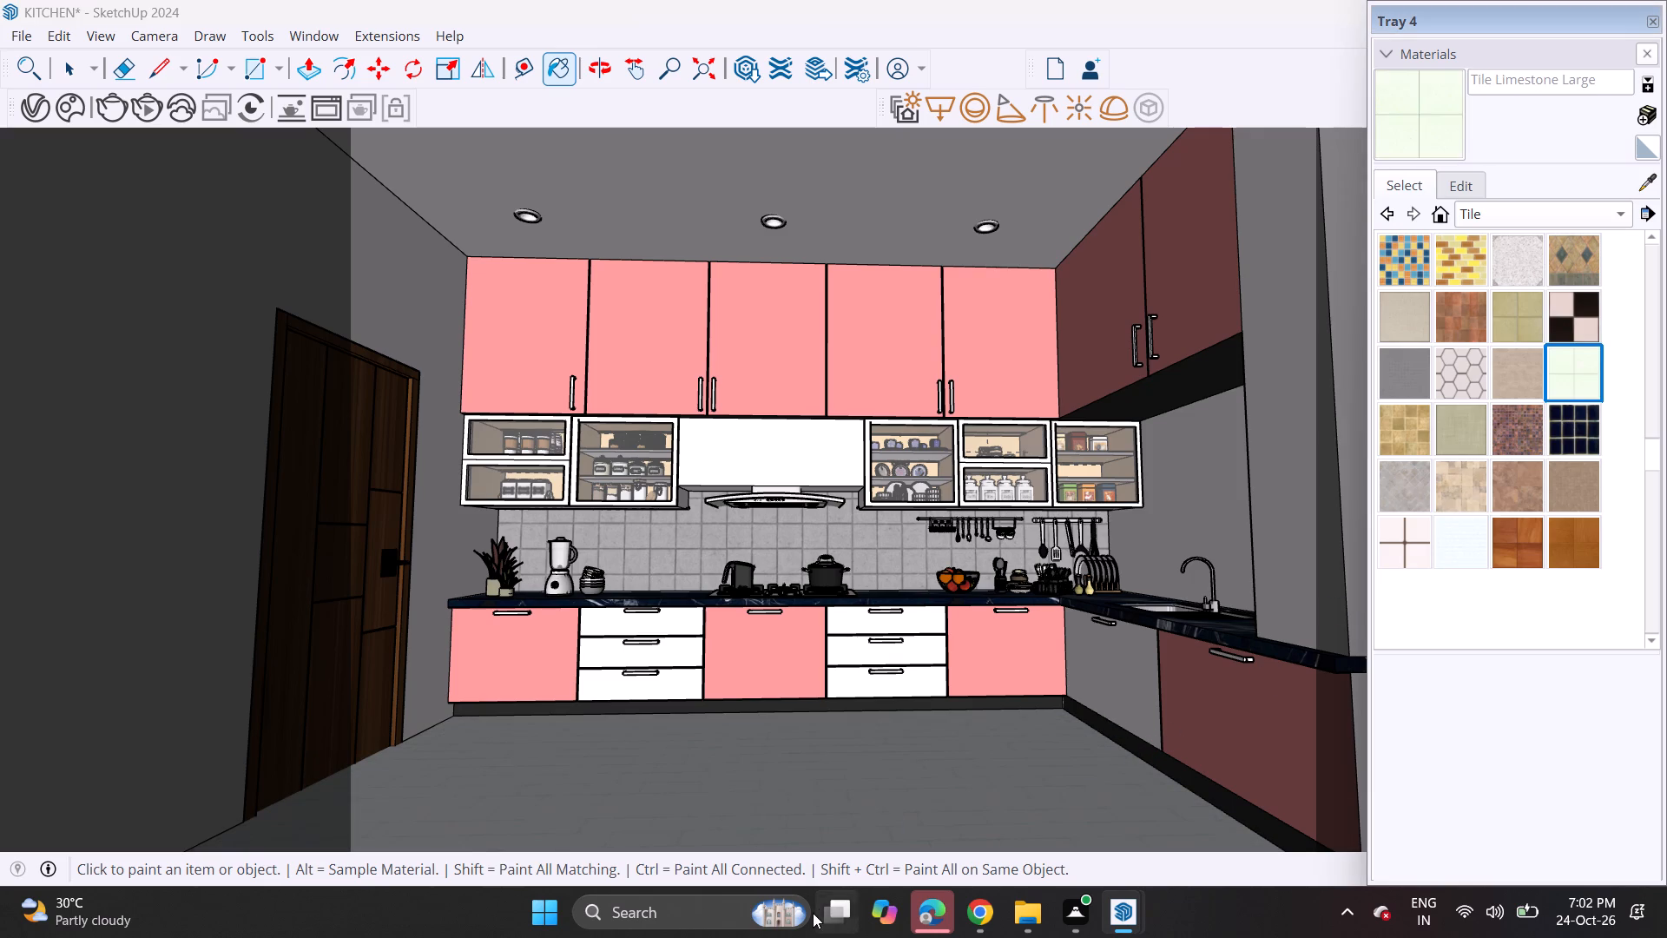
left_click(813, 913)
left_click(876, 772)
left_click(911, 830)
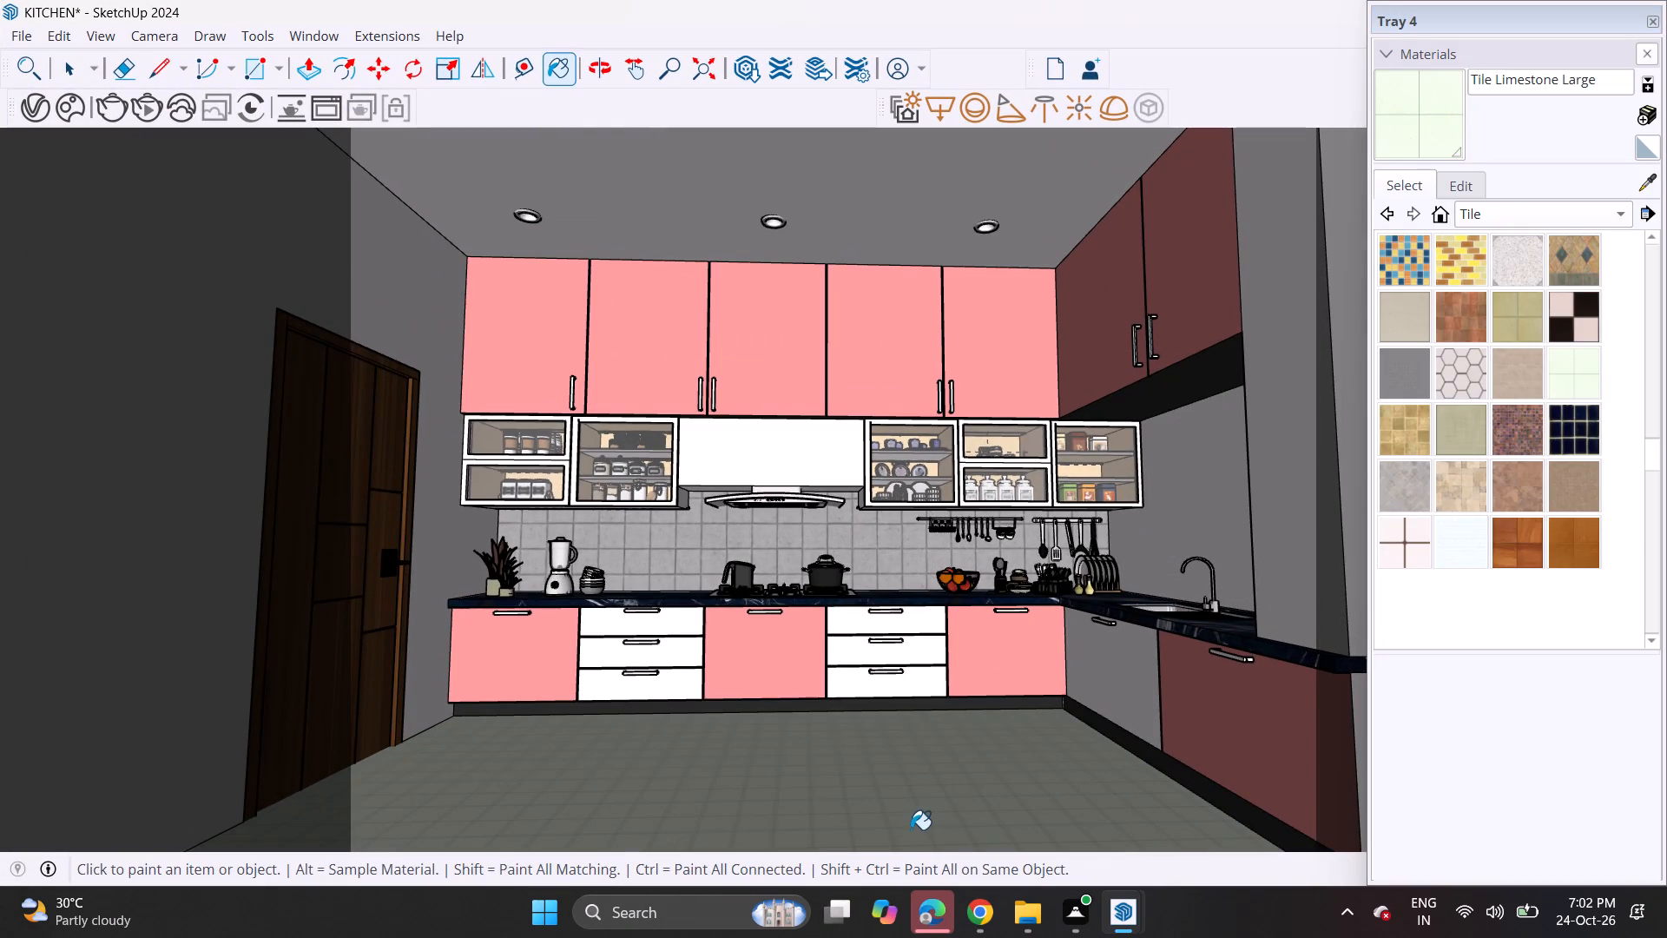
Browse the Brick, Cladding and Siding and Tile collections and repaint the kitchen floor with Marble Carrara Gold Floor Tile.
scroll(1511, 338, "up", 4)
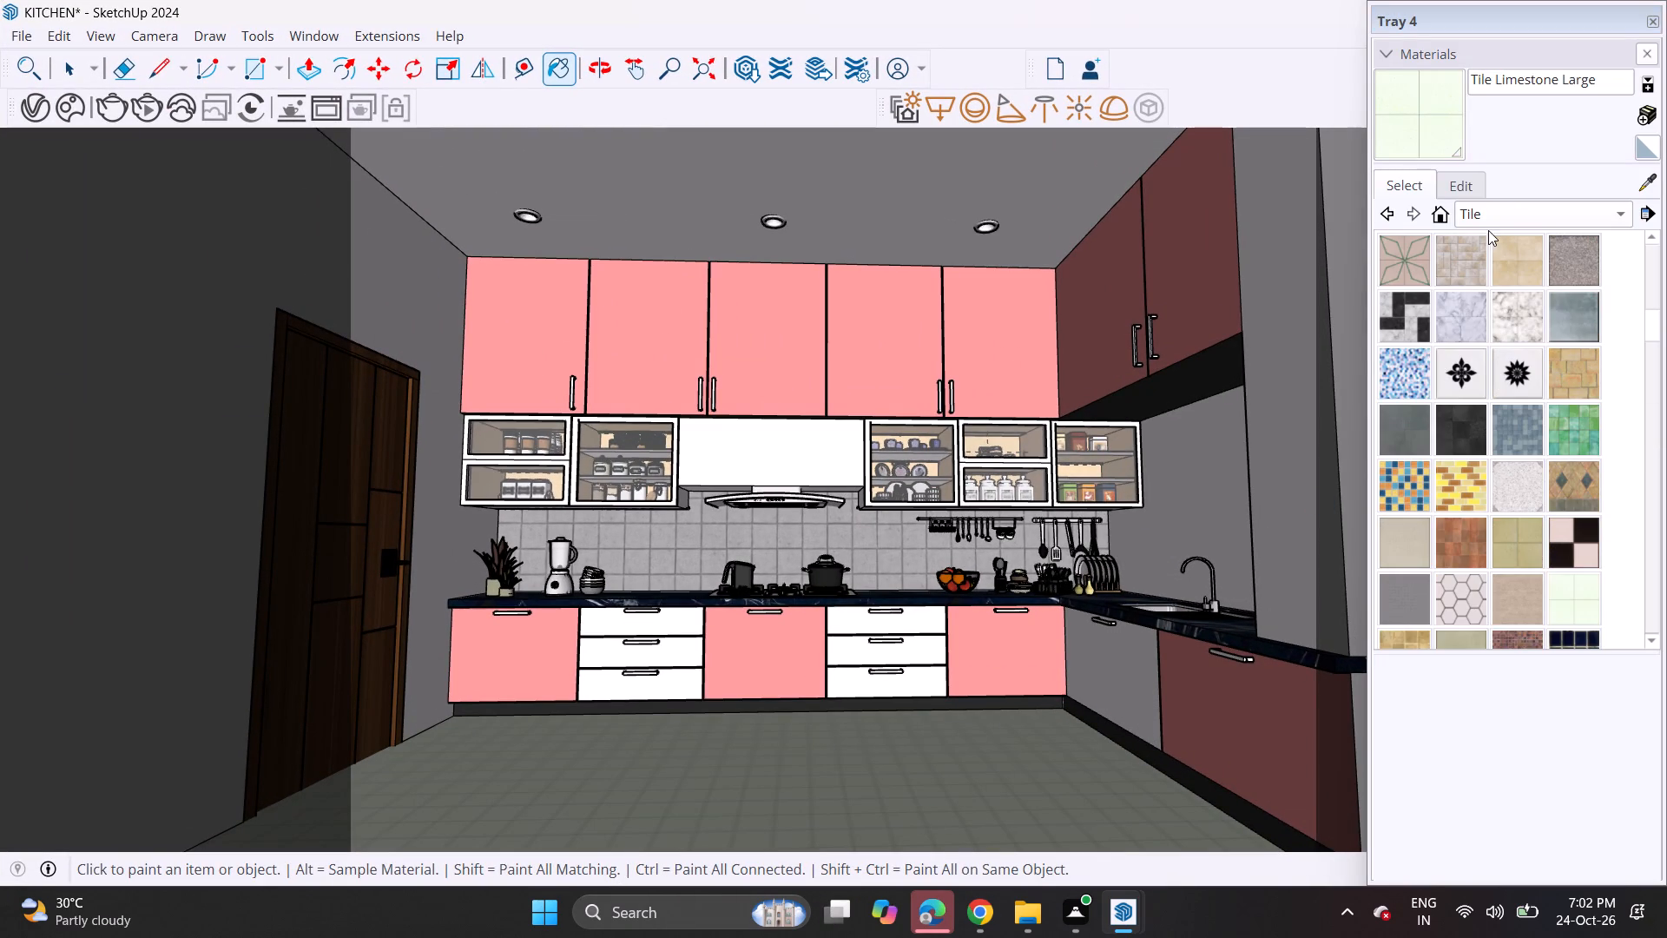
left_click(1490, 216)
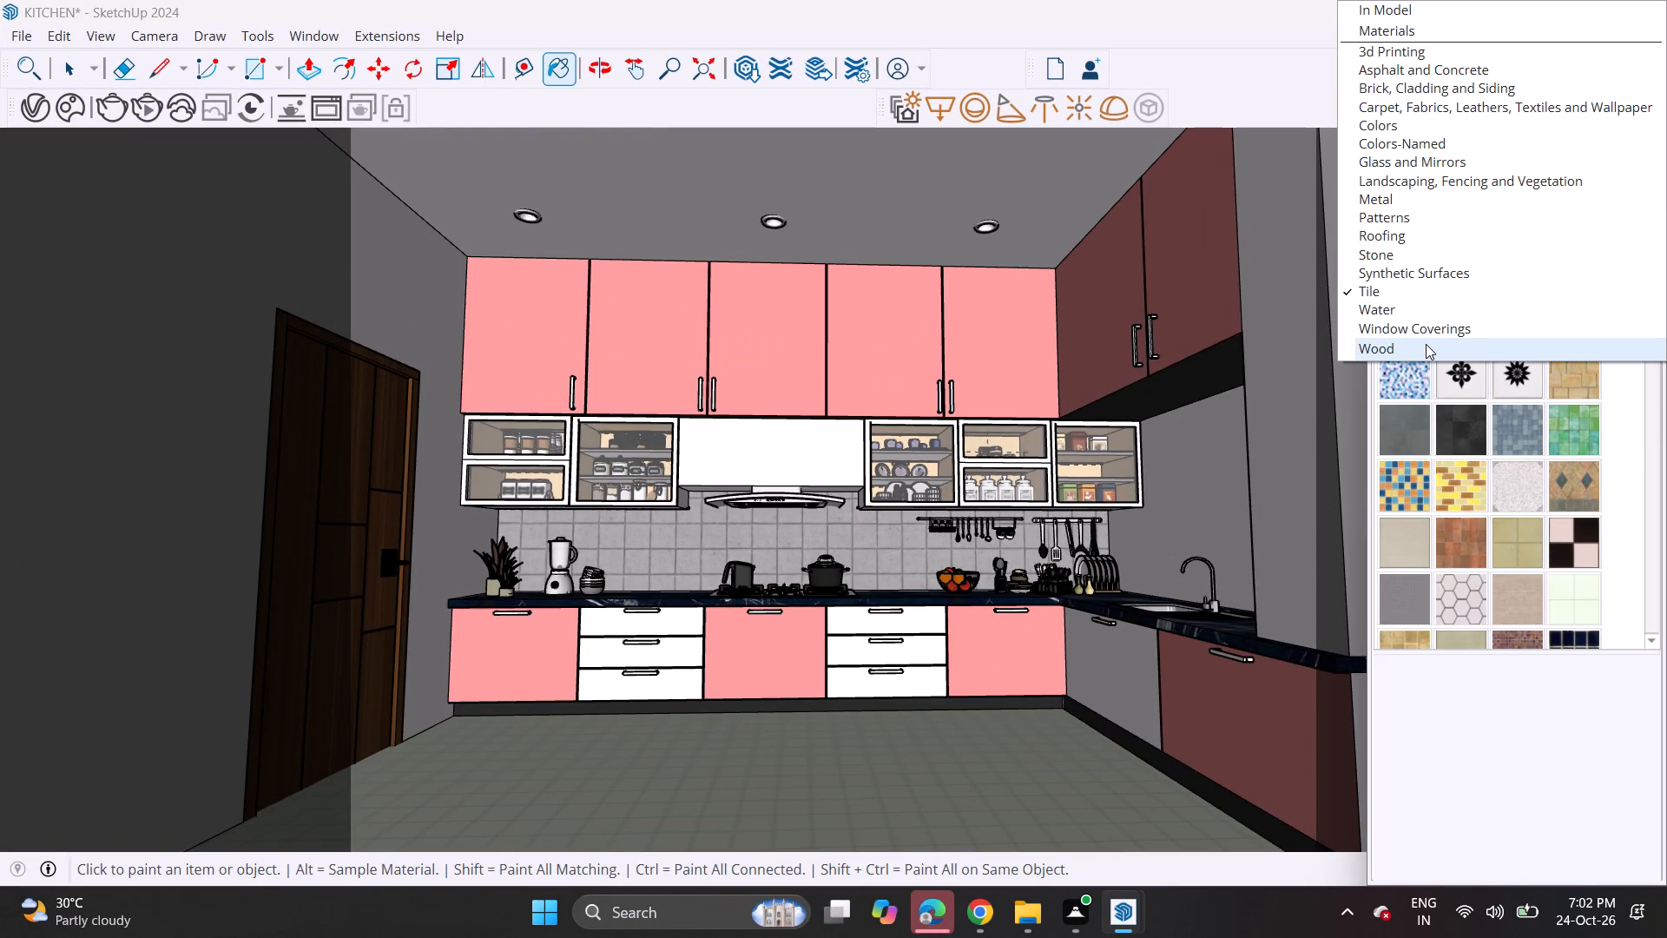
left_click(1410, 81)
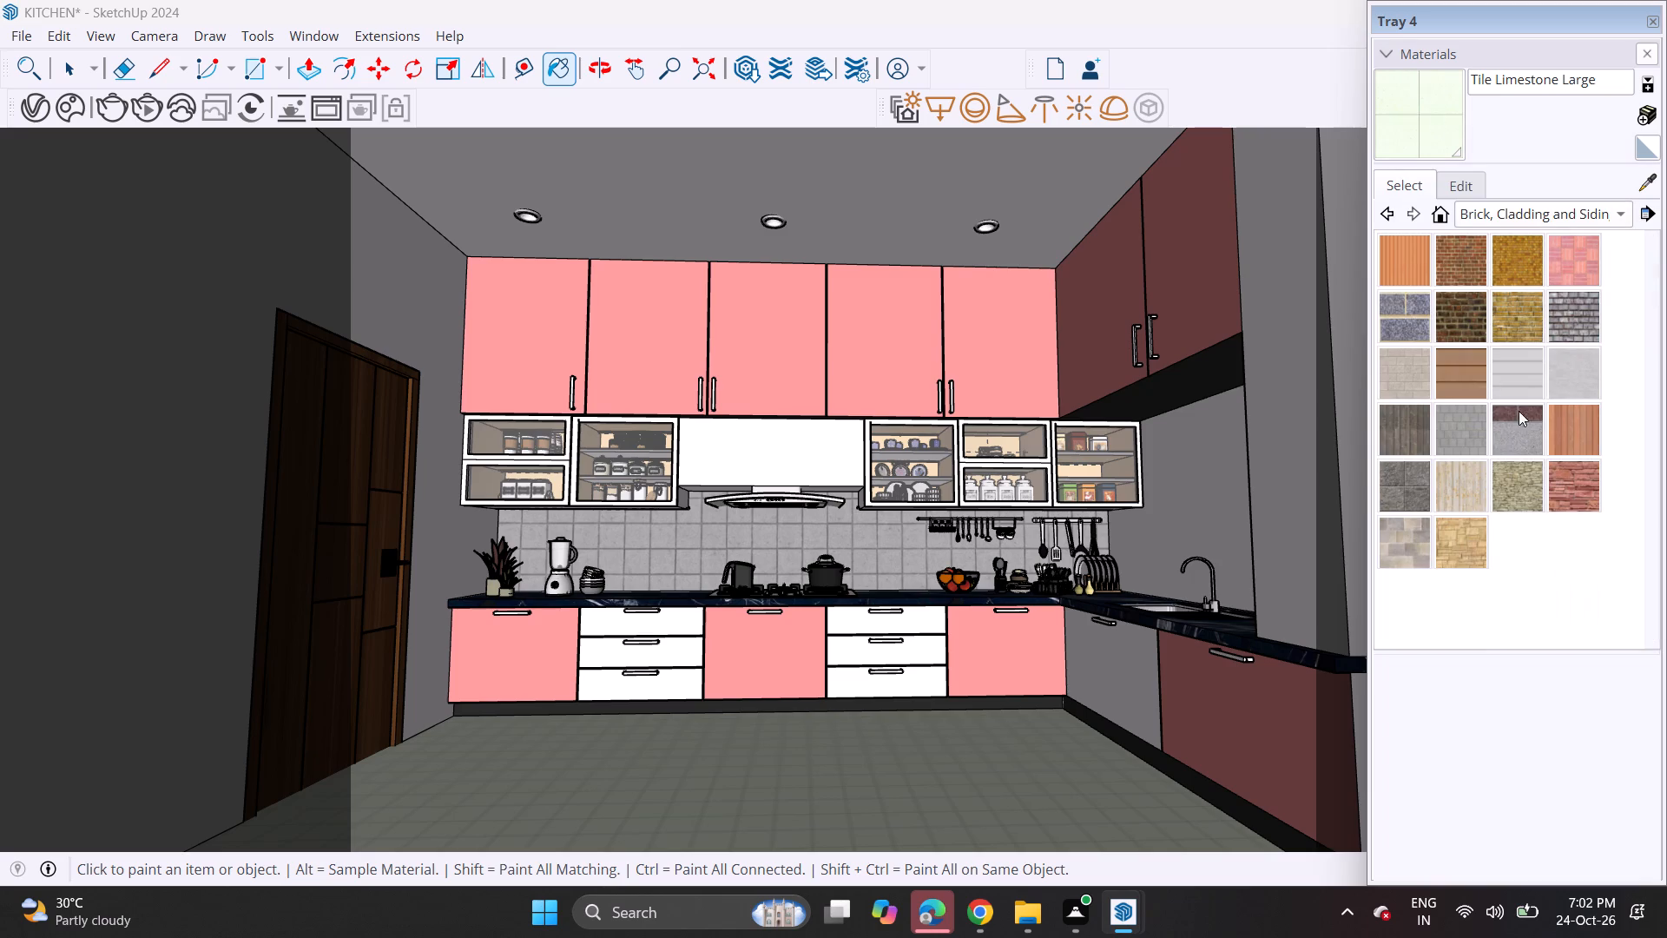
left_click(1515, 207)
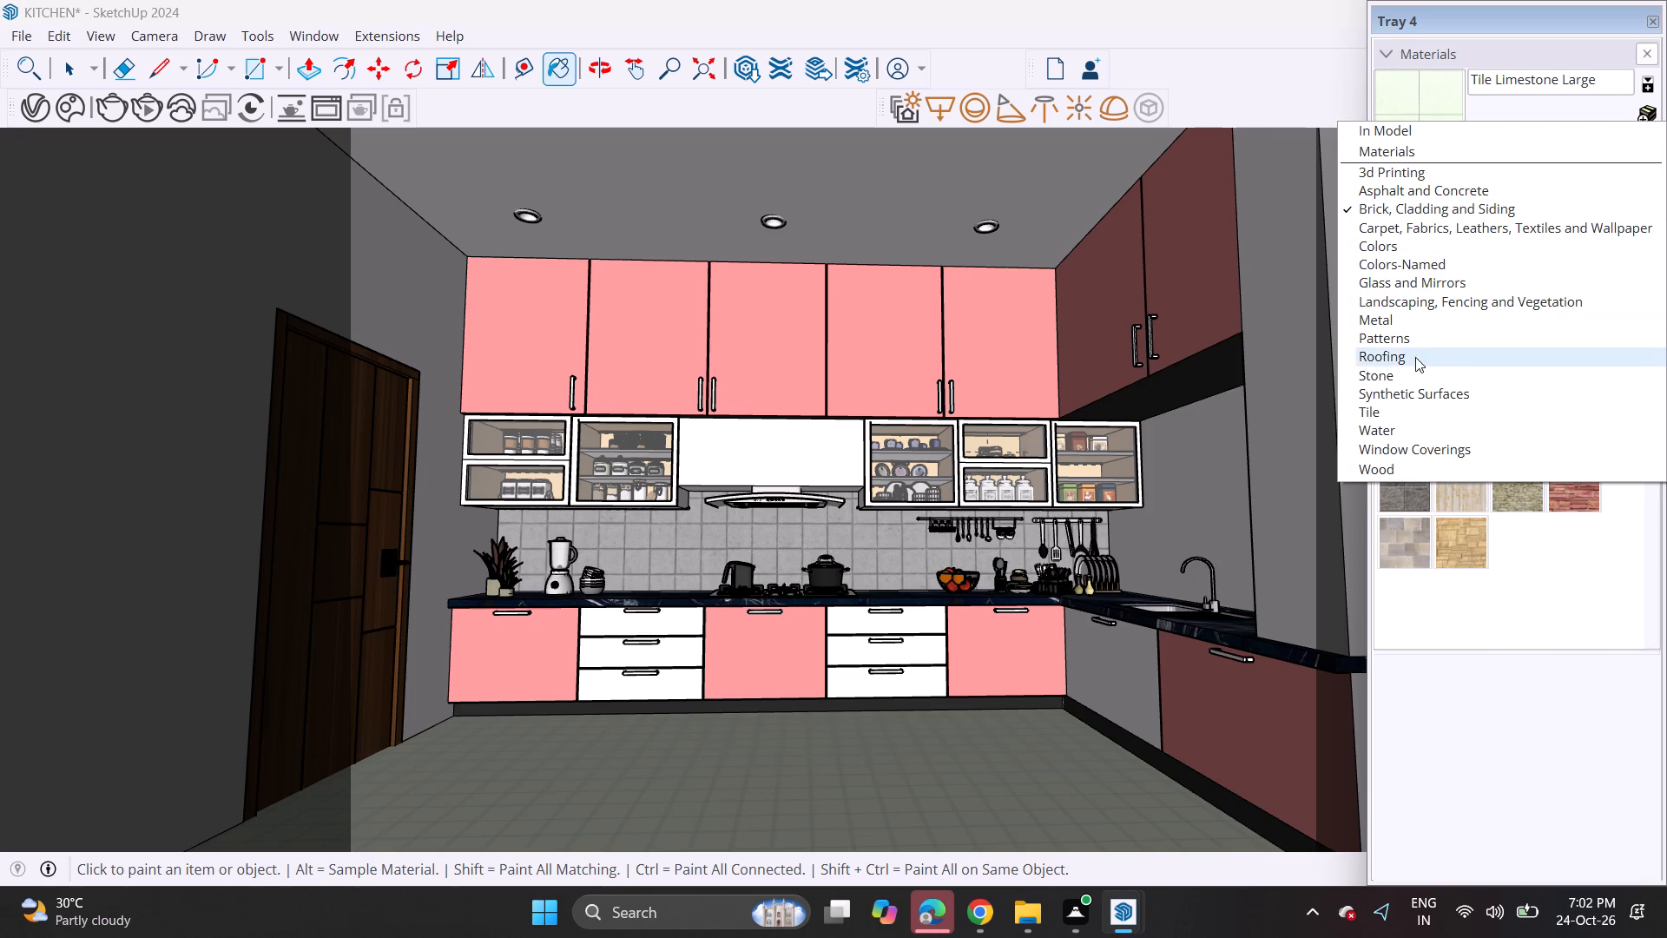
left_click(1409, 411)
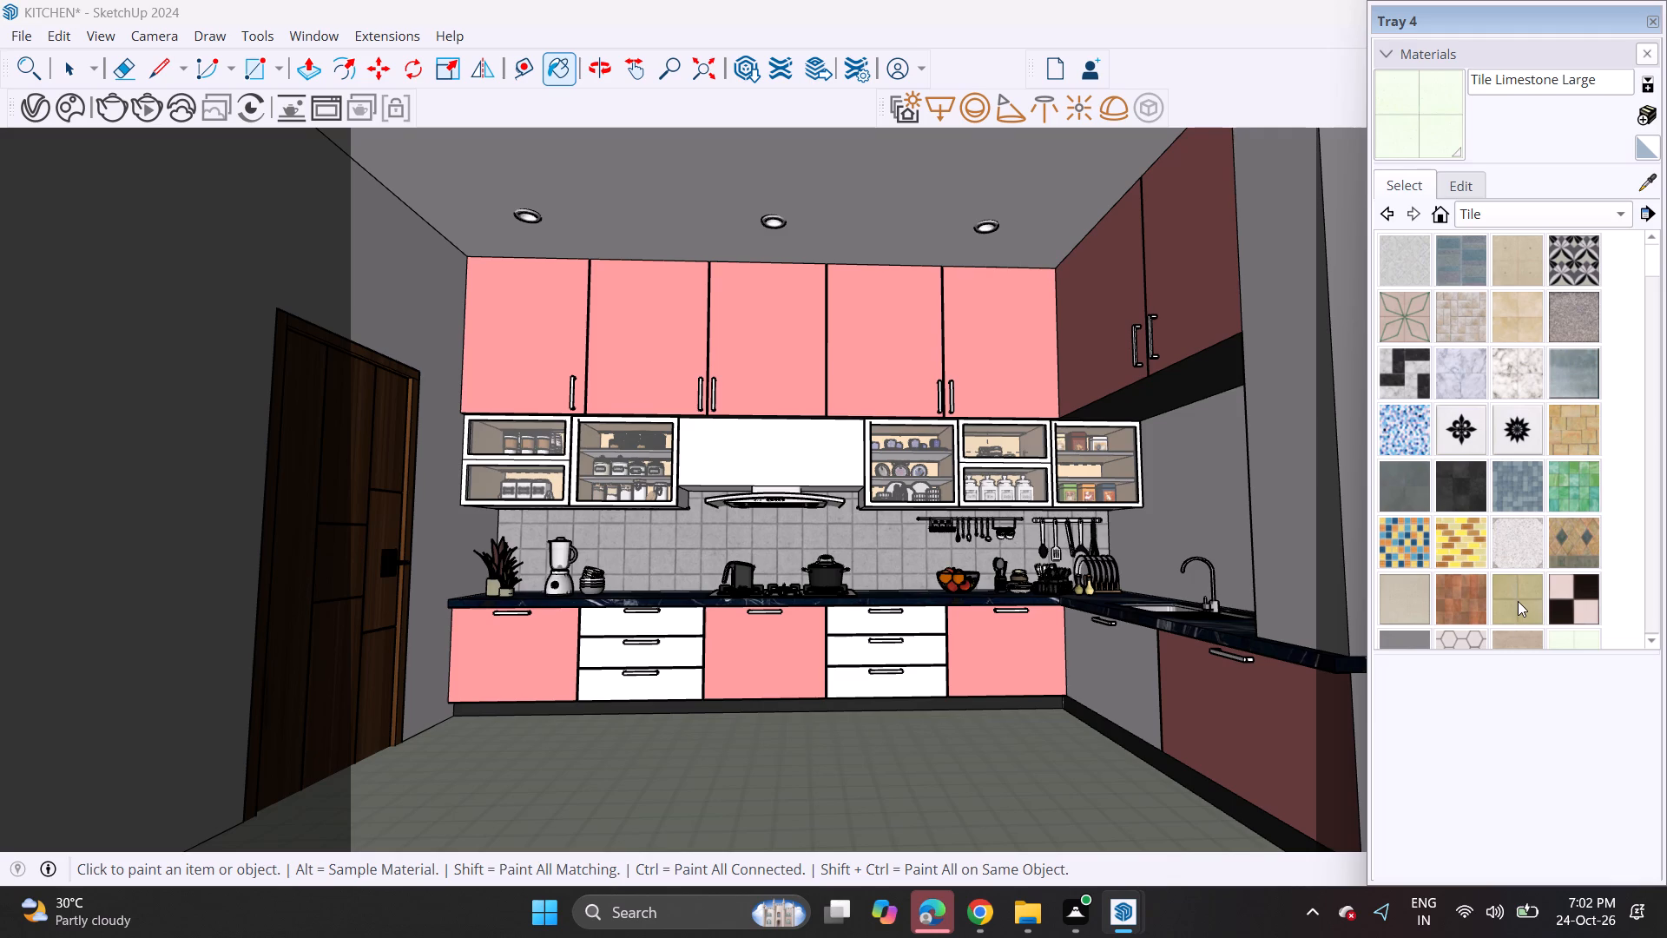
scroll(1512, 591, "up", 2)
left_click(1524, 383)
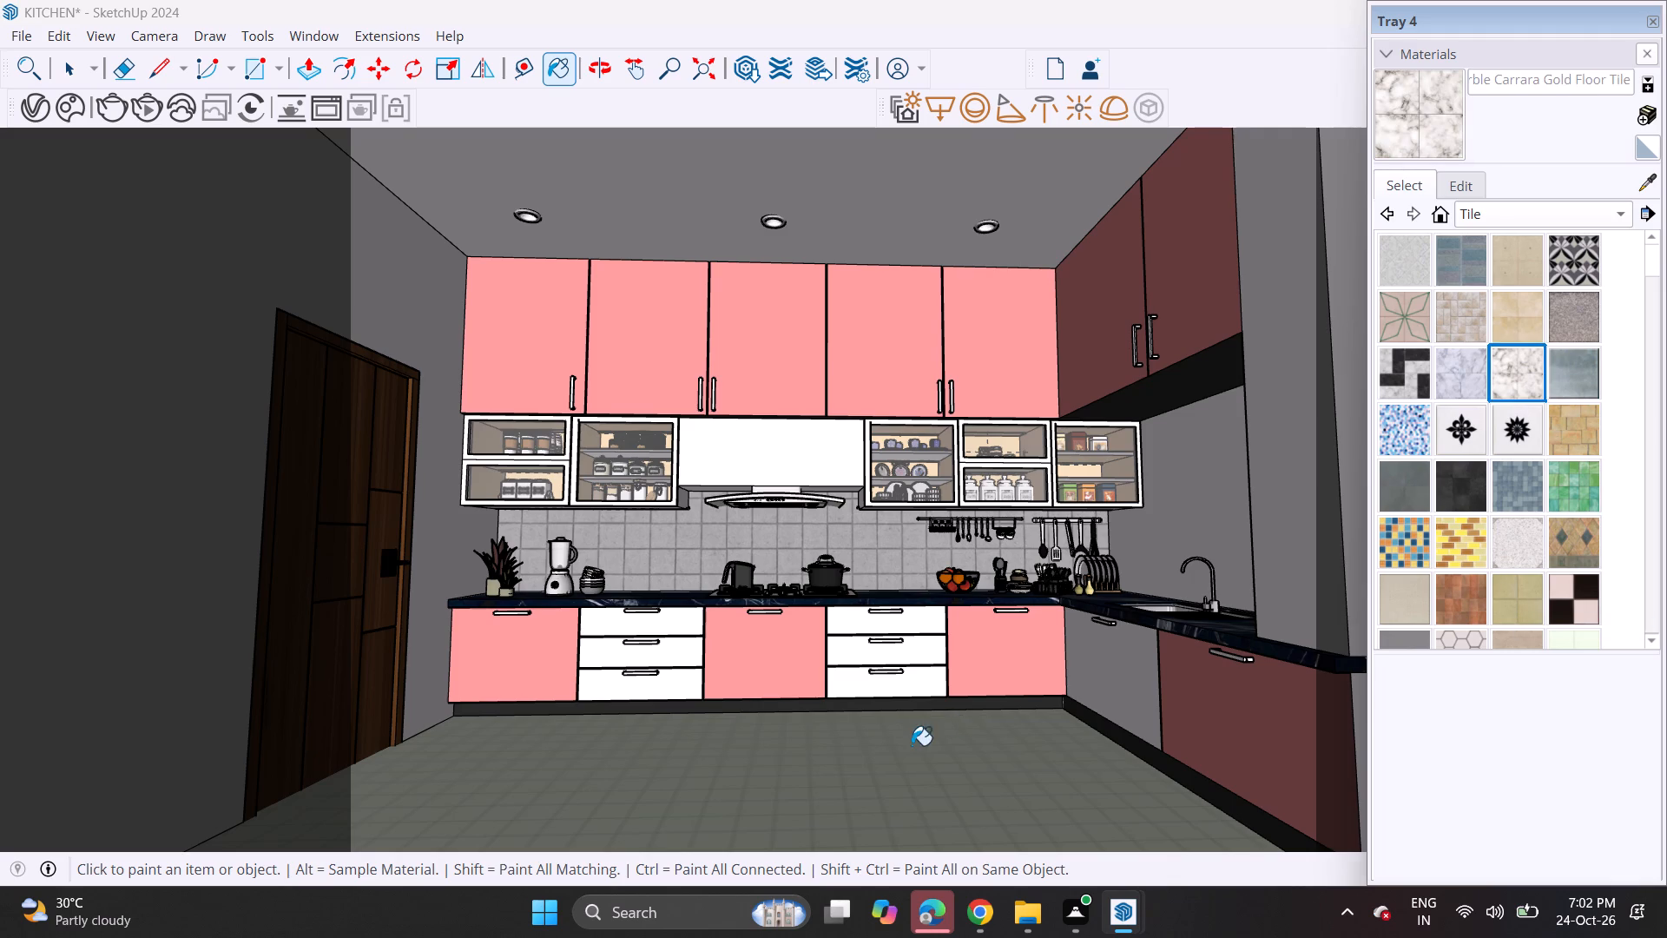
left_click(912, 745)
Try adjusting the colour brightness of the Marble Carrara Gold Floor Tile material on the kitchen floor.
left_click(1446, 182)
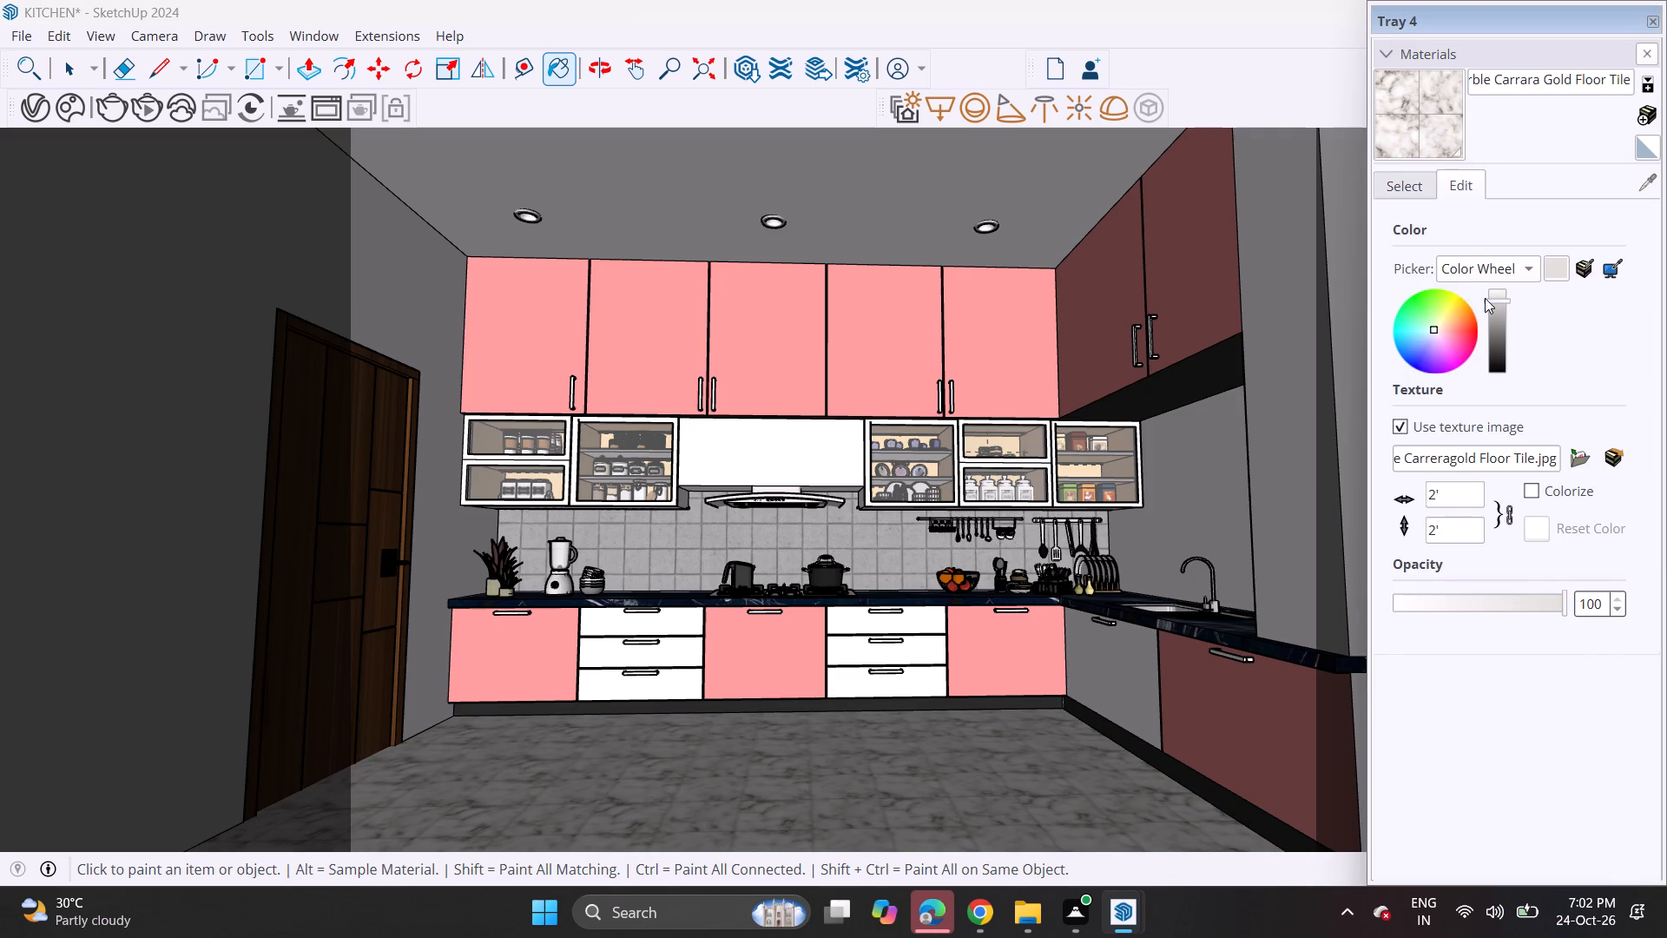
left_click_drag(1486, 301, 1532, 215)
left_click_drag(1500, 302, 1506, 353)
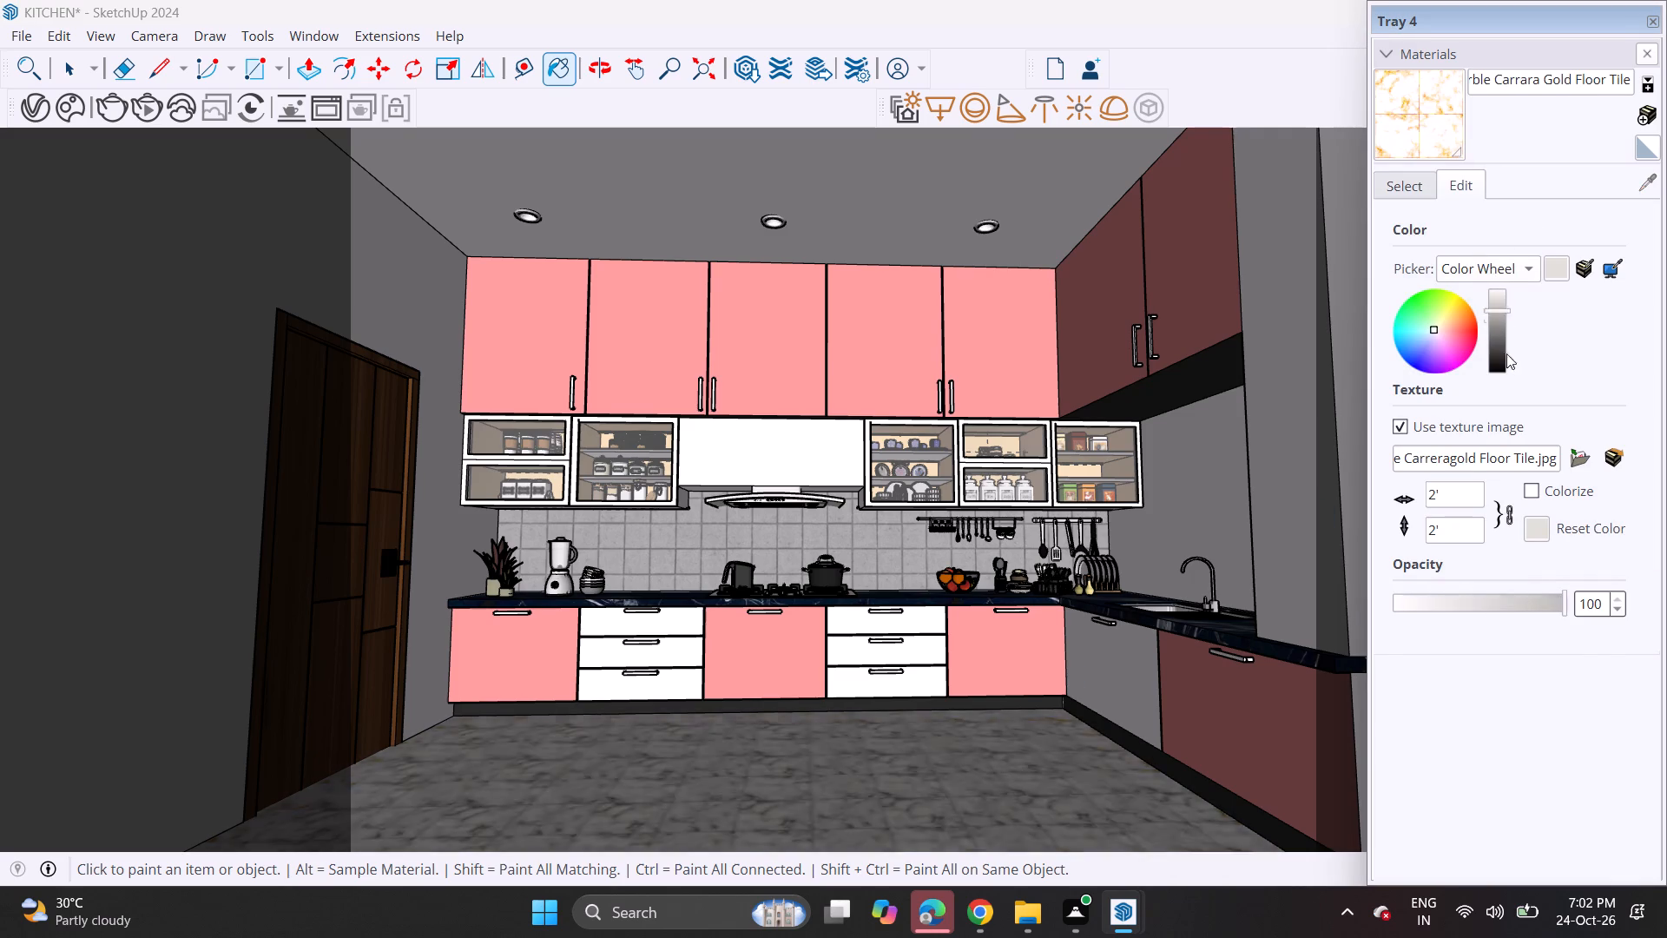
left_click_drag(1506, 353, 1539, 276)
Look through the Colors material collection, down to its white, grey and black swatches.
left_click(1407, 189)
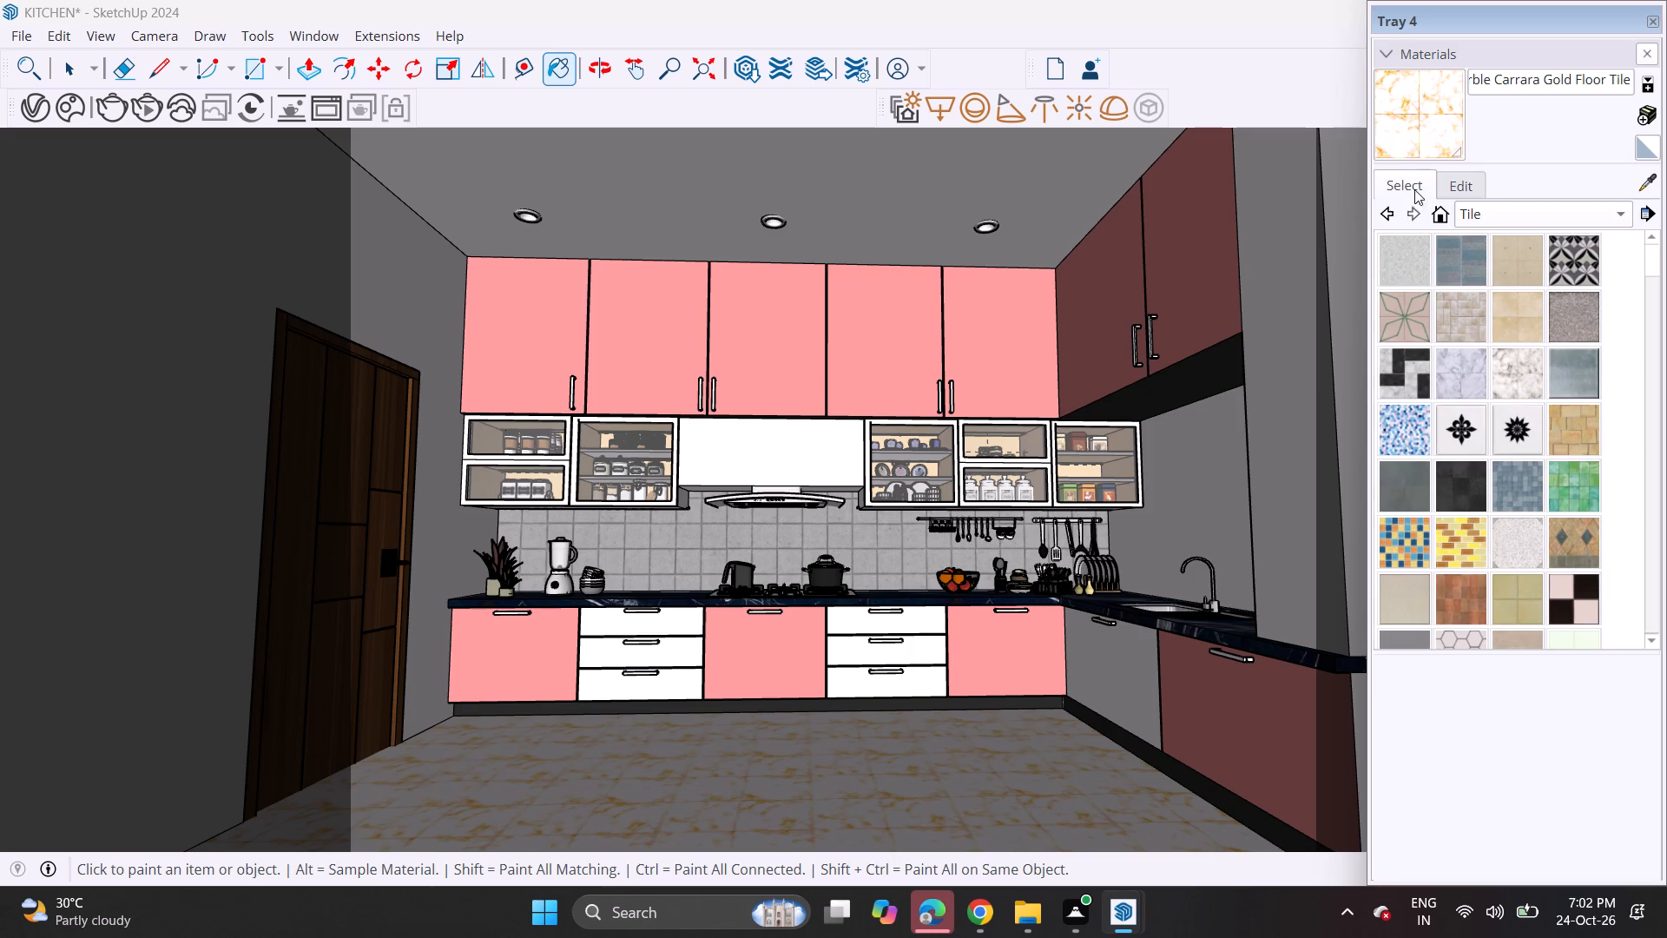
left_click(1477, 209)
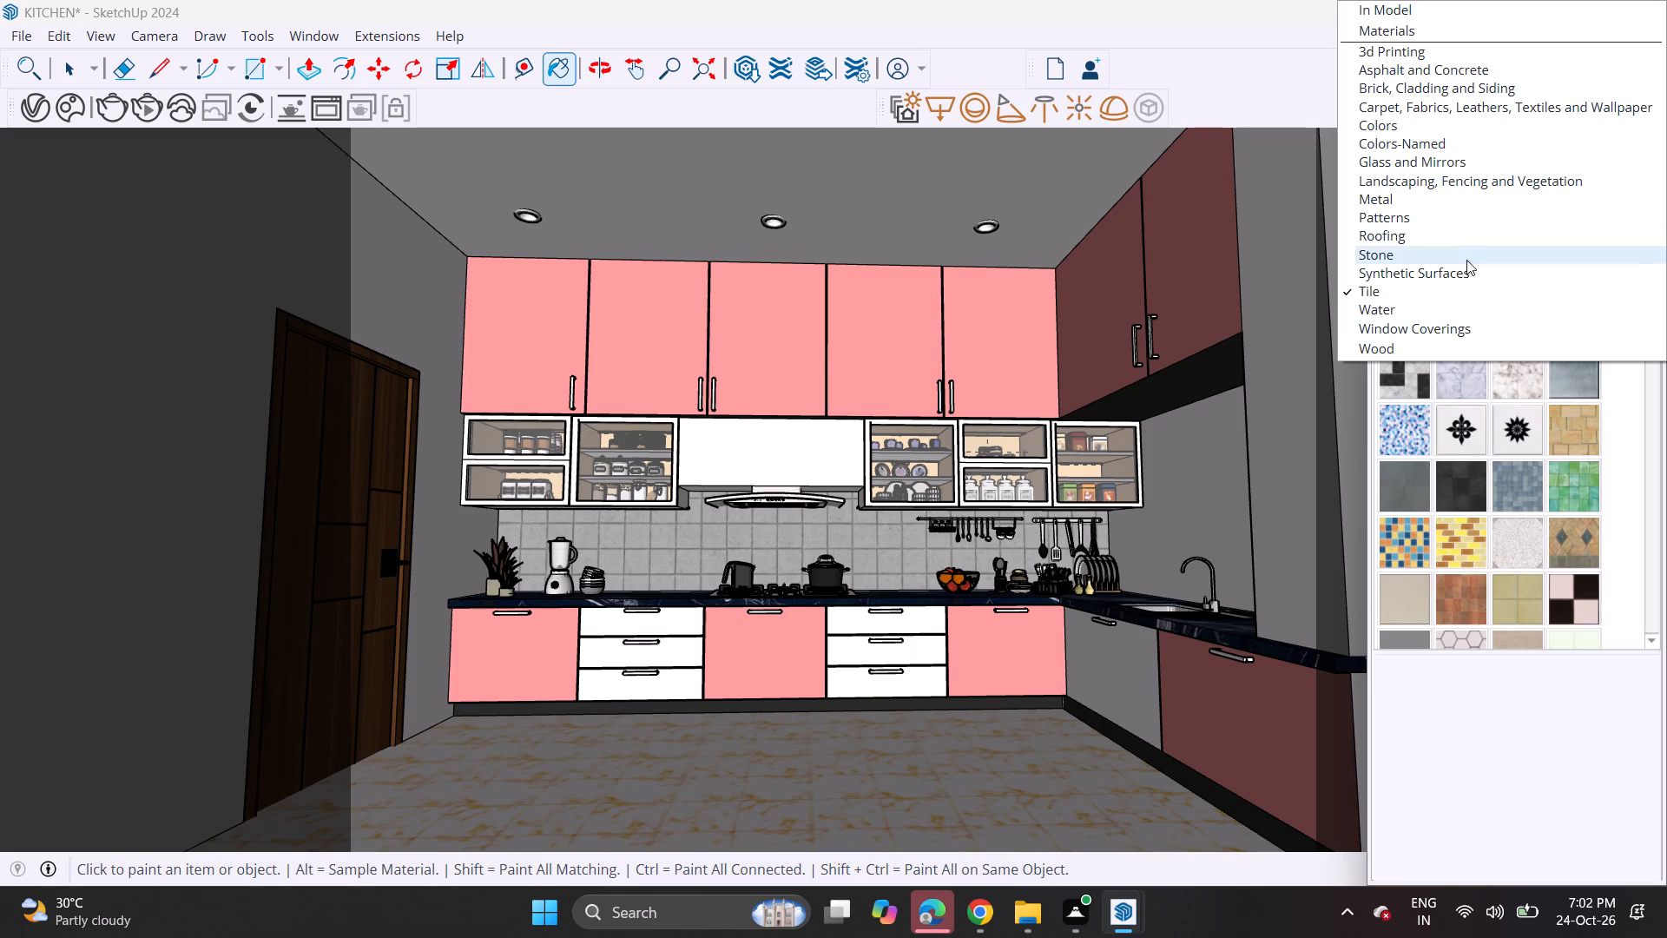
left_click(1437, 124)
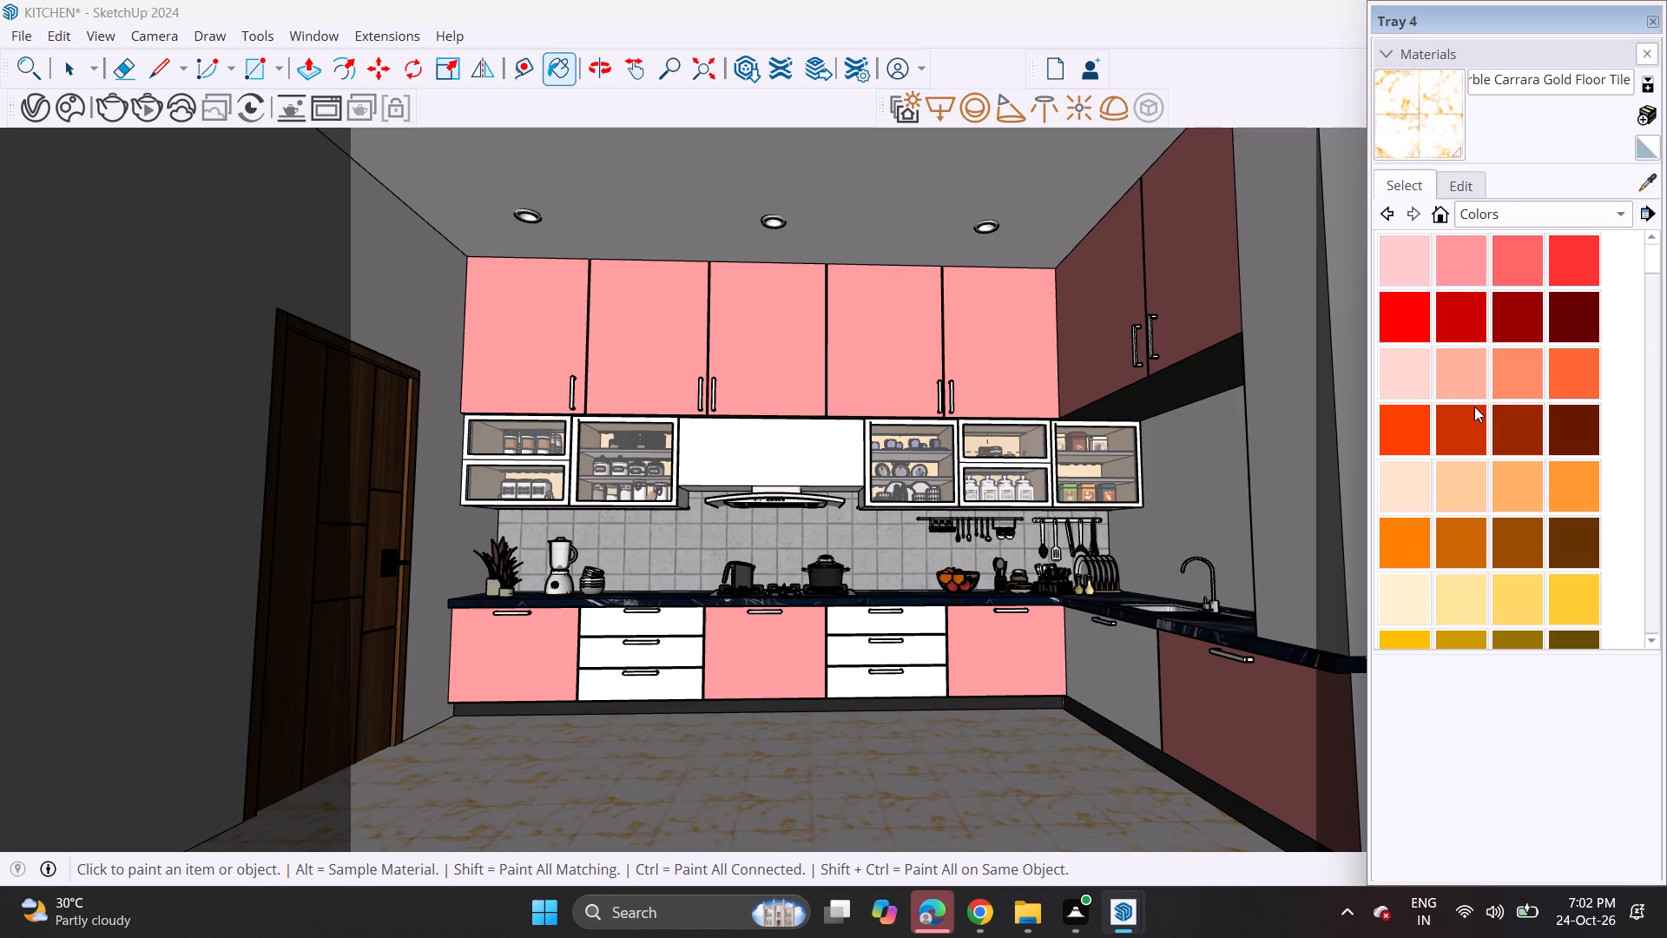
scroll(1476, 407, "down", 10)
scroll(1474, 410, "up", 2)
scroll(1474, 410, "down", 10)
scroll(1473, 438, "up", 1)
scroll(1473, 438, "down", 8)
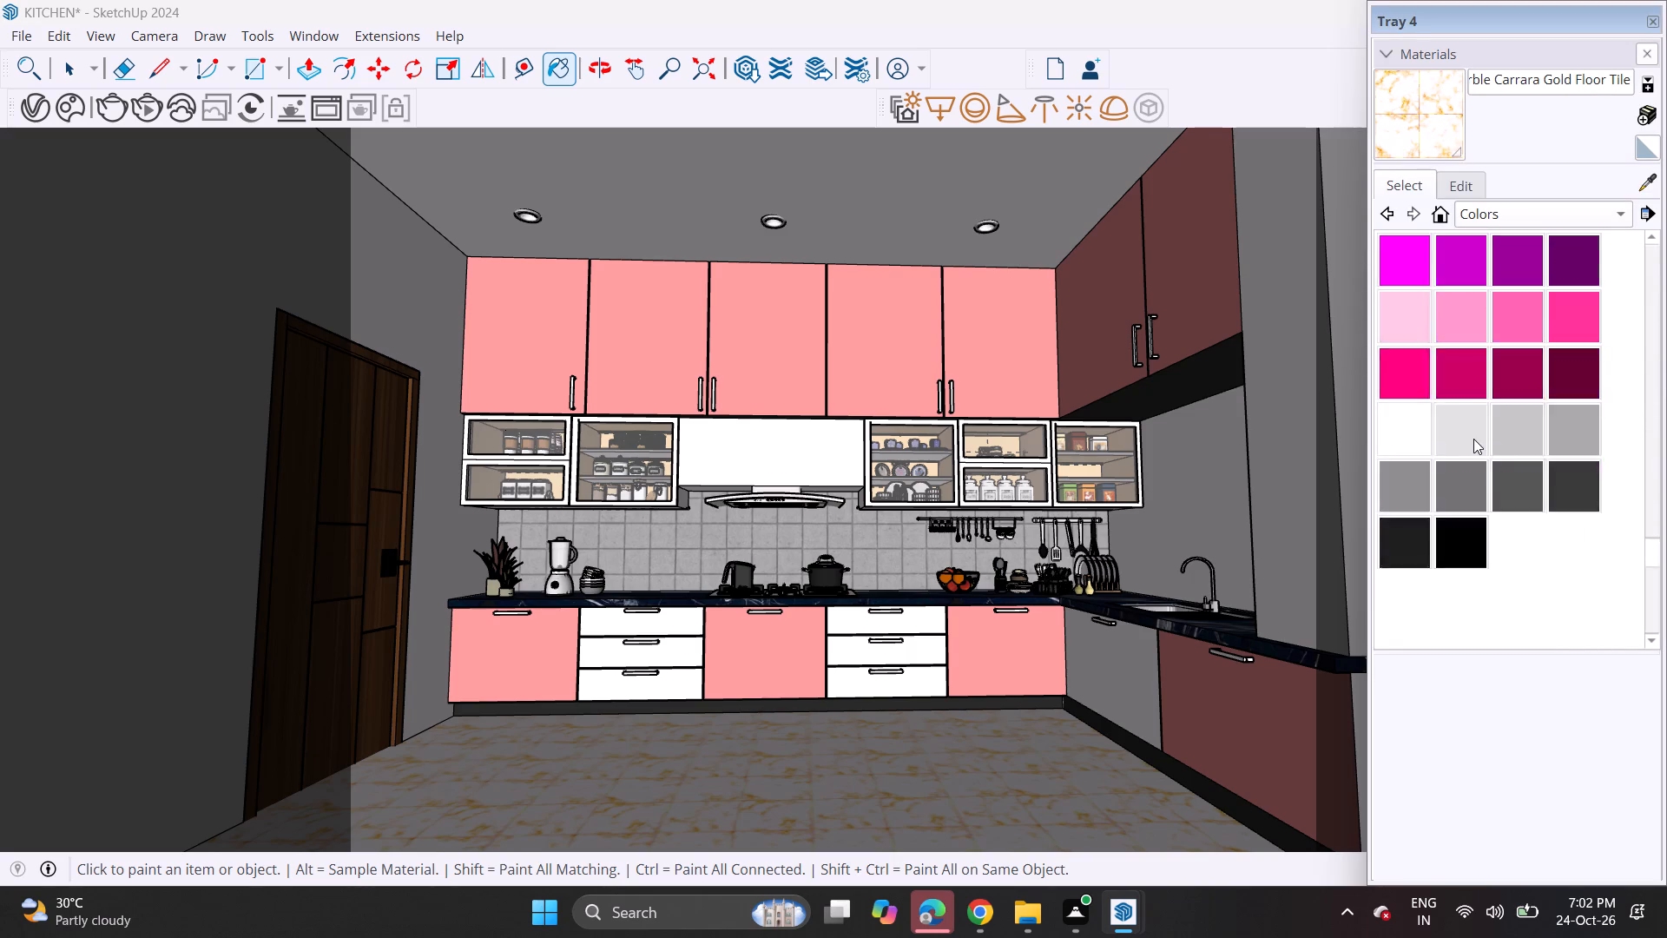
scroll(1473, 439, "down", 1)
scroll(1463, 431, "up", 3)
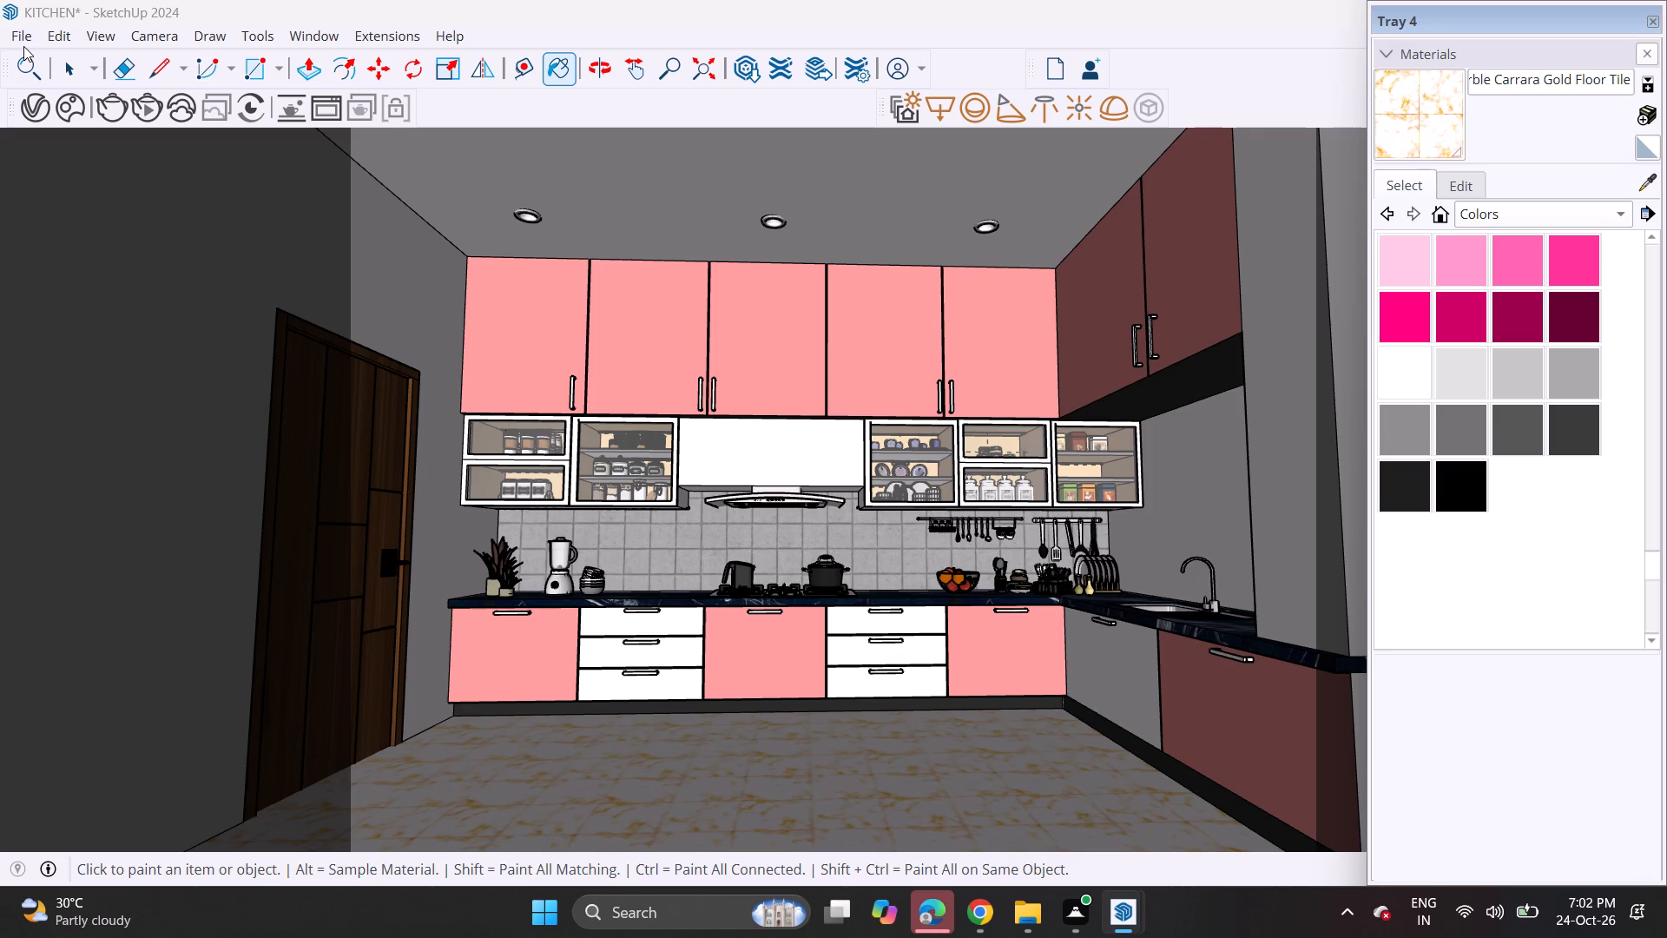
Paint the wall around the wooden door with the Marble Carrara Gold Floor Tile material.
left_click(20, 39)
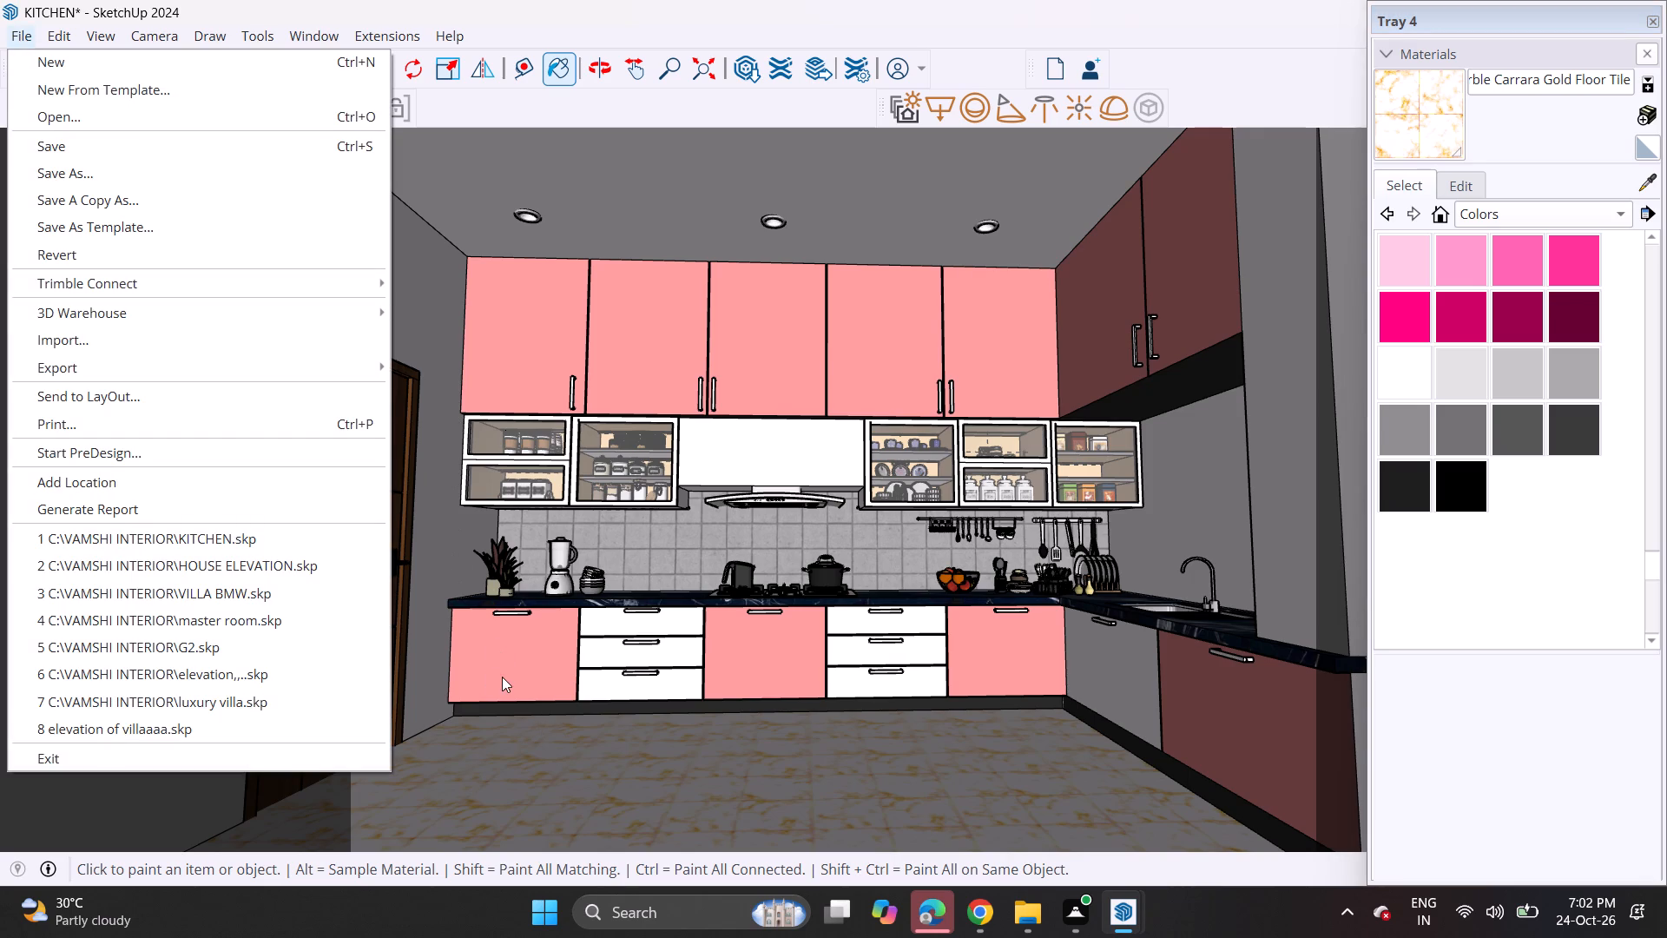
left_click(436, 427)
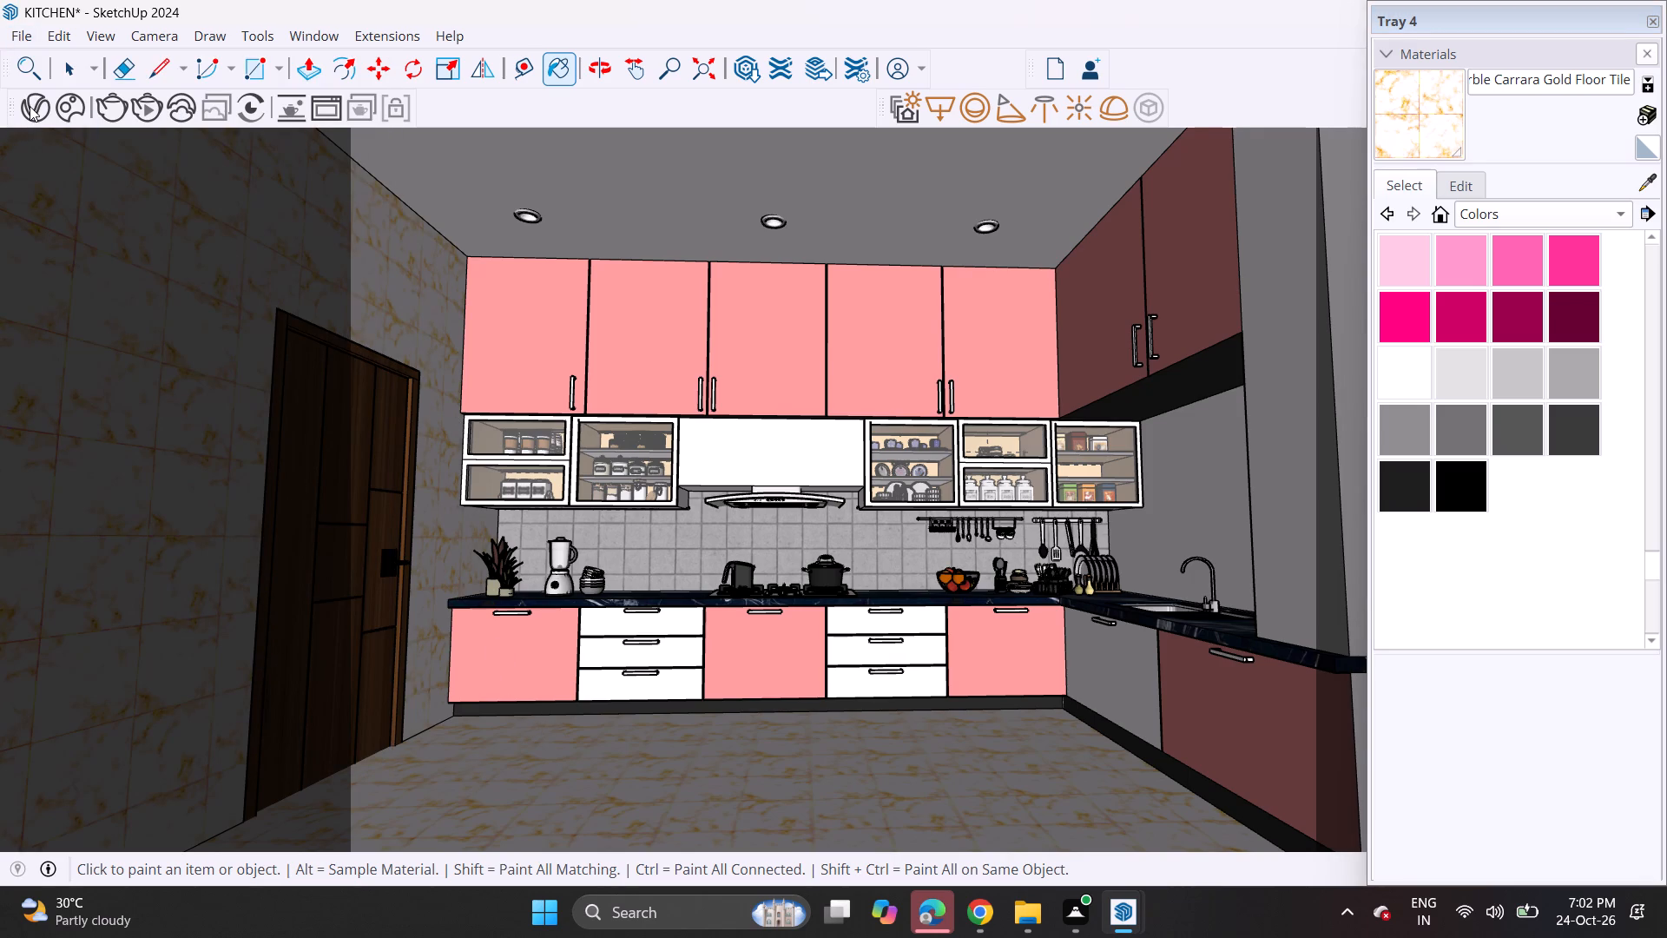
Create a new Generic V-Ray material and set its diffuse colour to pure white, RGB 1, 1, 1.
left_click(30, 106)
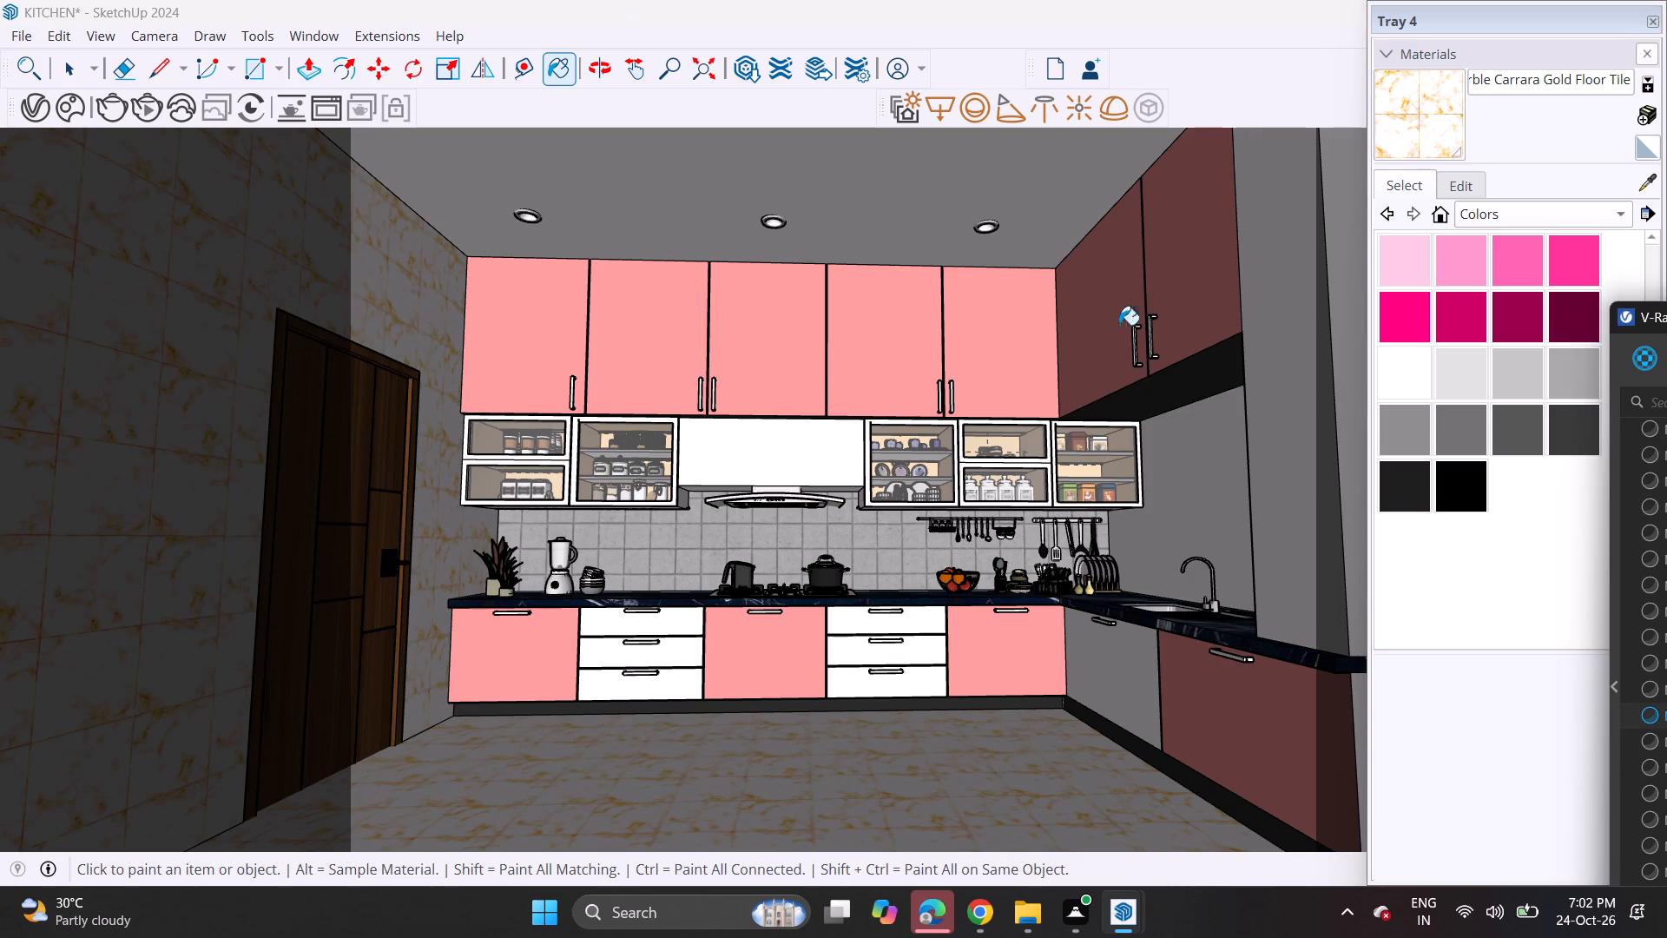
left_click_drag(1640, 316, 1133, 36)
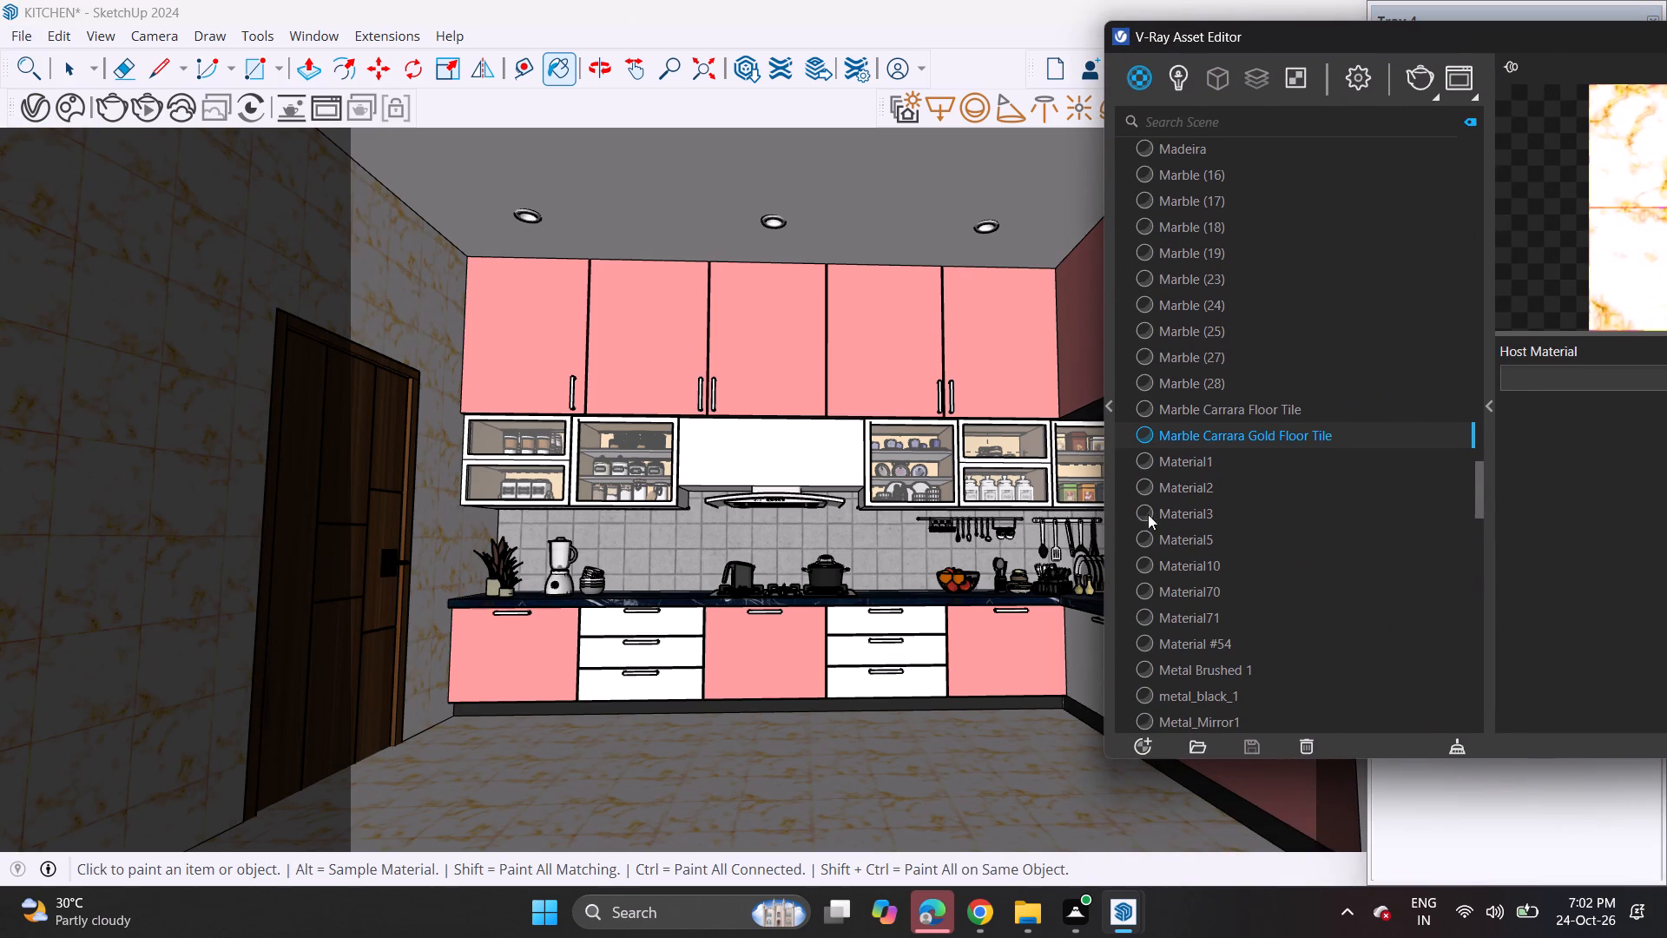
left_click(1146, 747)
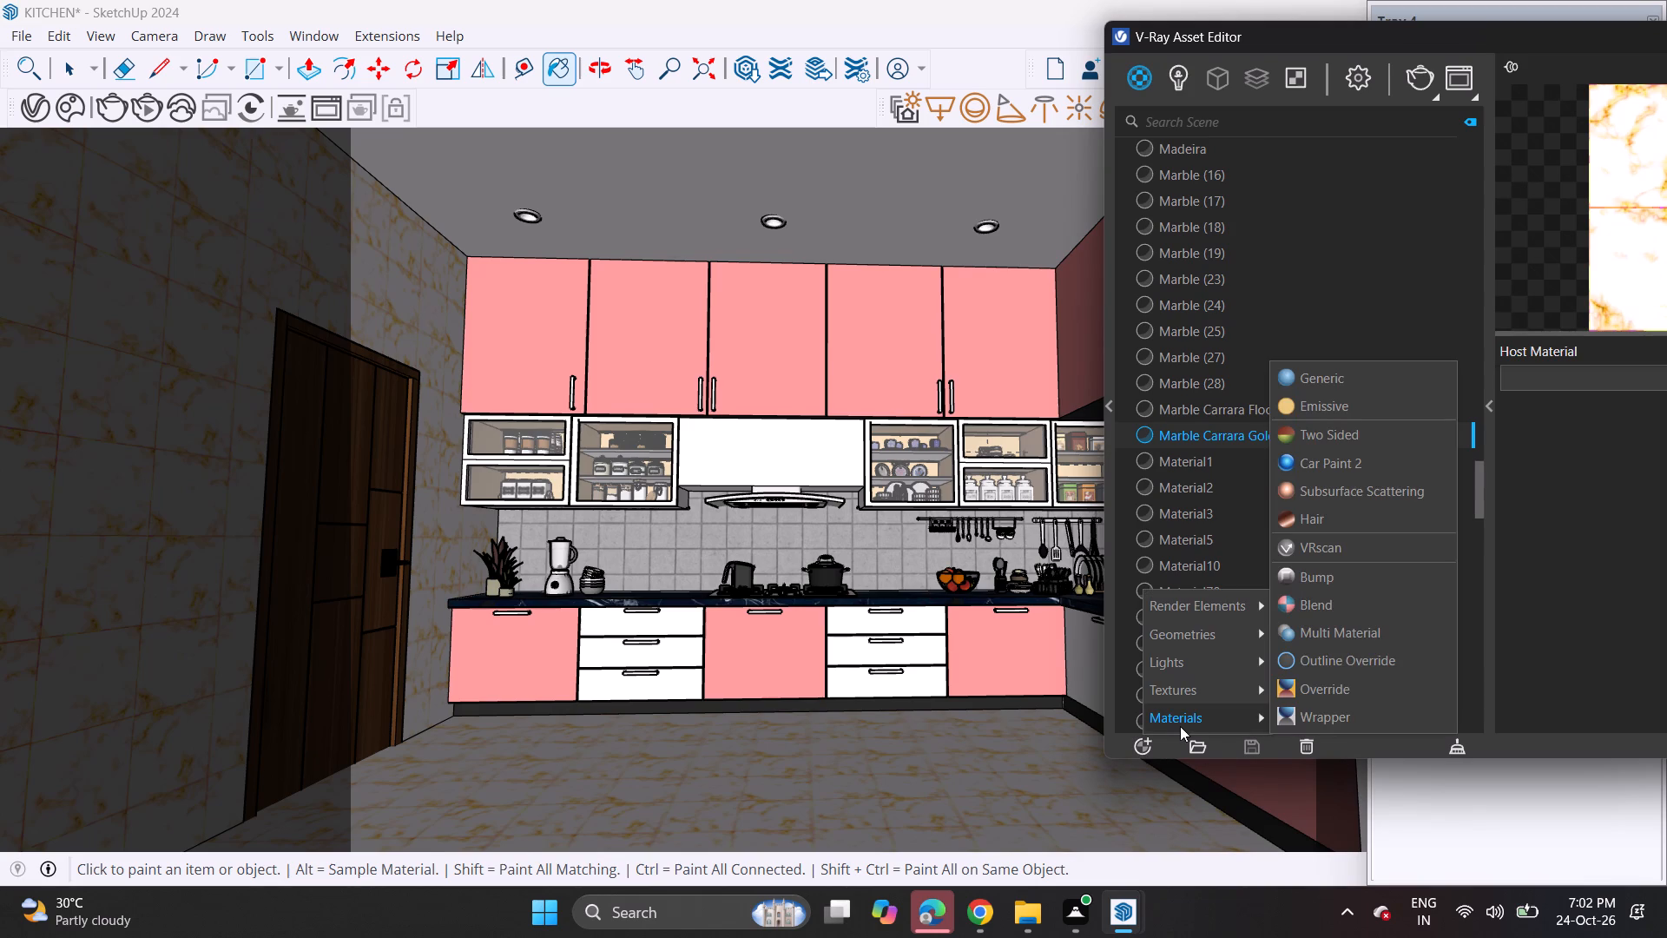
left_click(1342, 388)
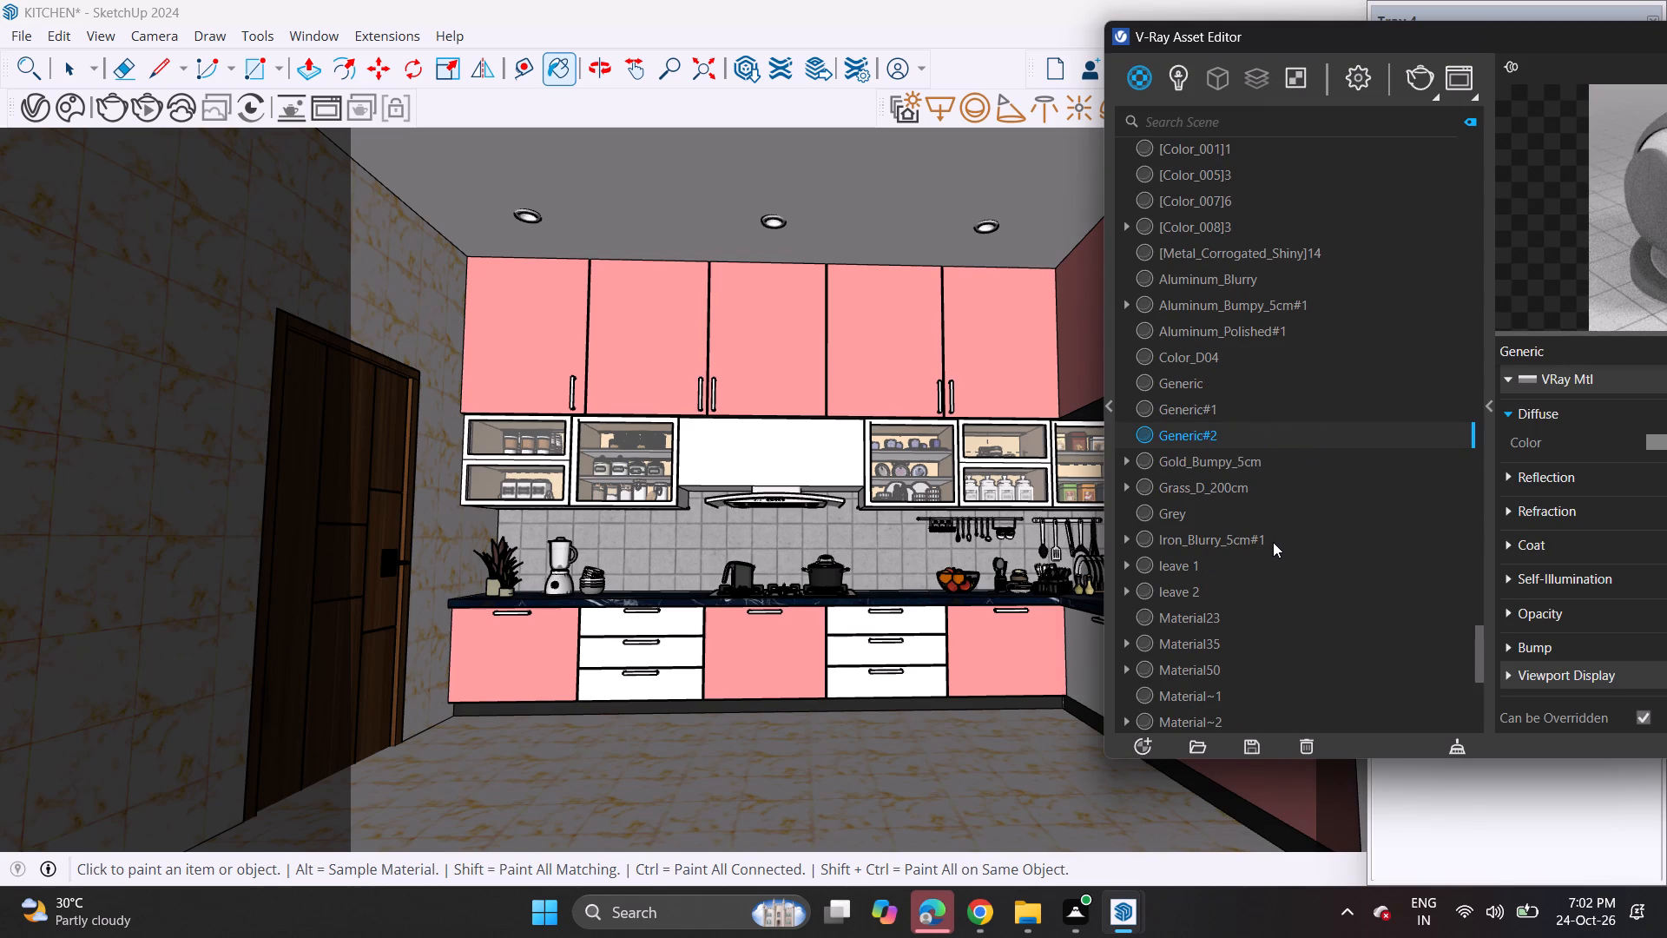
left_click_drag(1492, 279, 1328, 279)
left_click_drag(1446, 36, 1446, 38)
left_click_drag(1446, 38, 1077, 5)
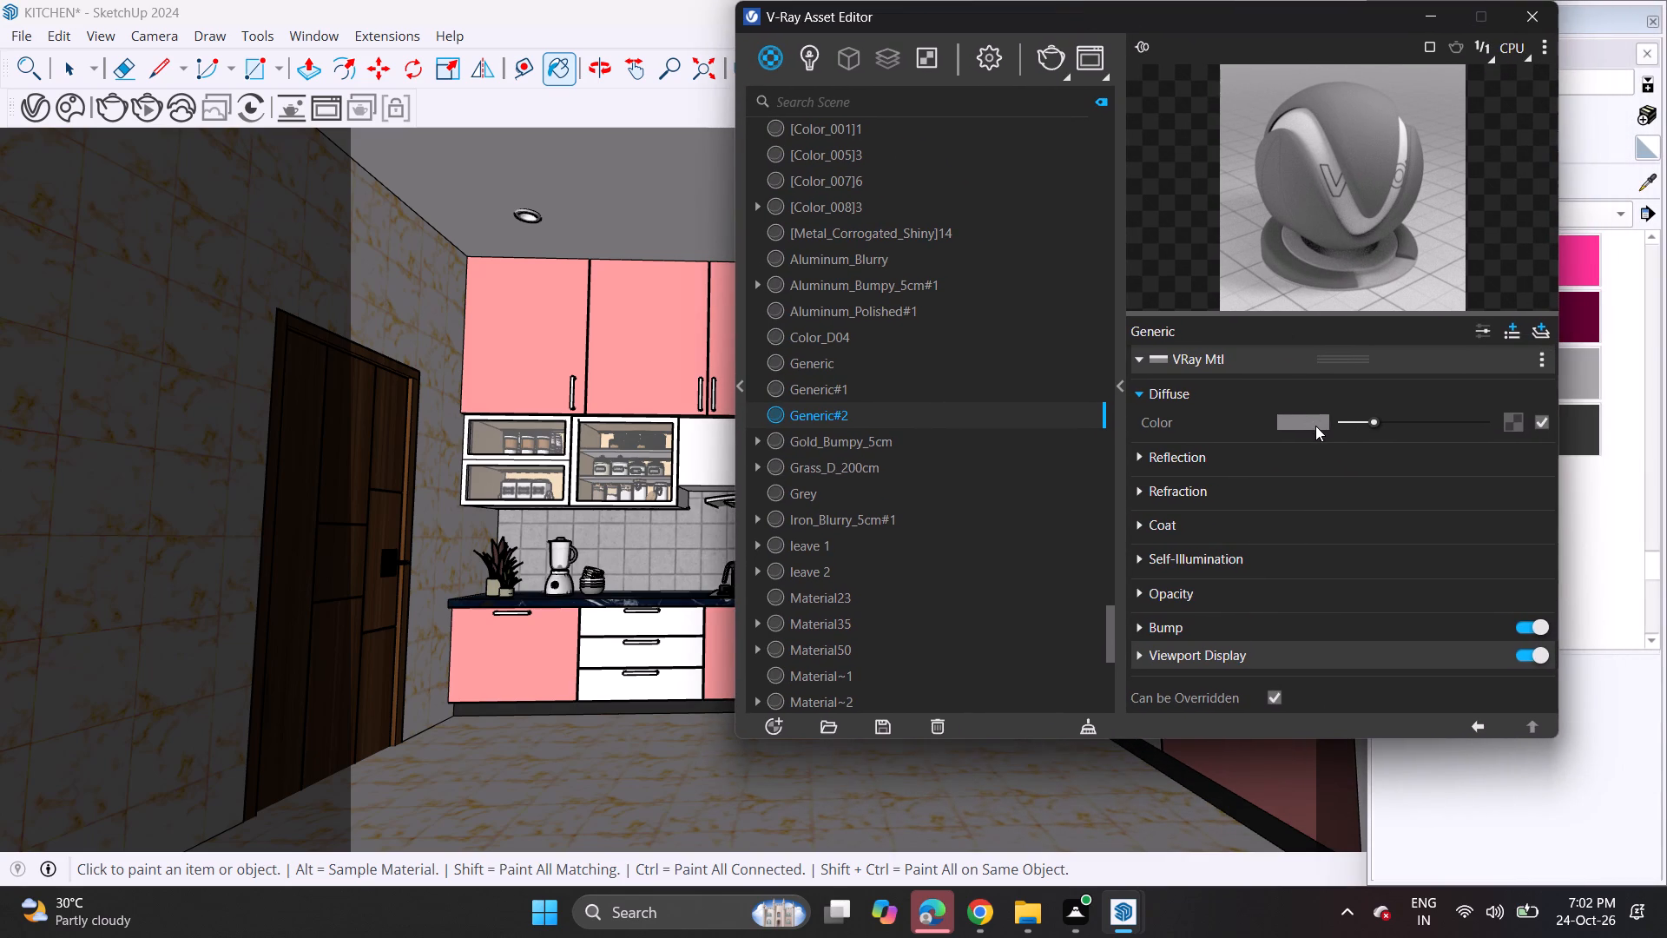
left_click(1315, 427)
left_click_drag(654, 660, 482, 578)
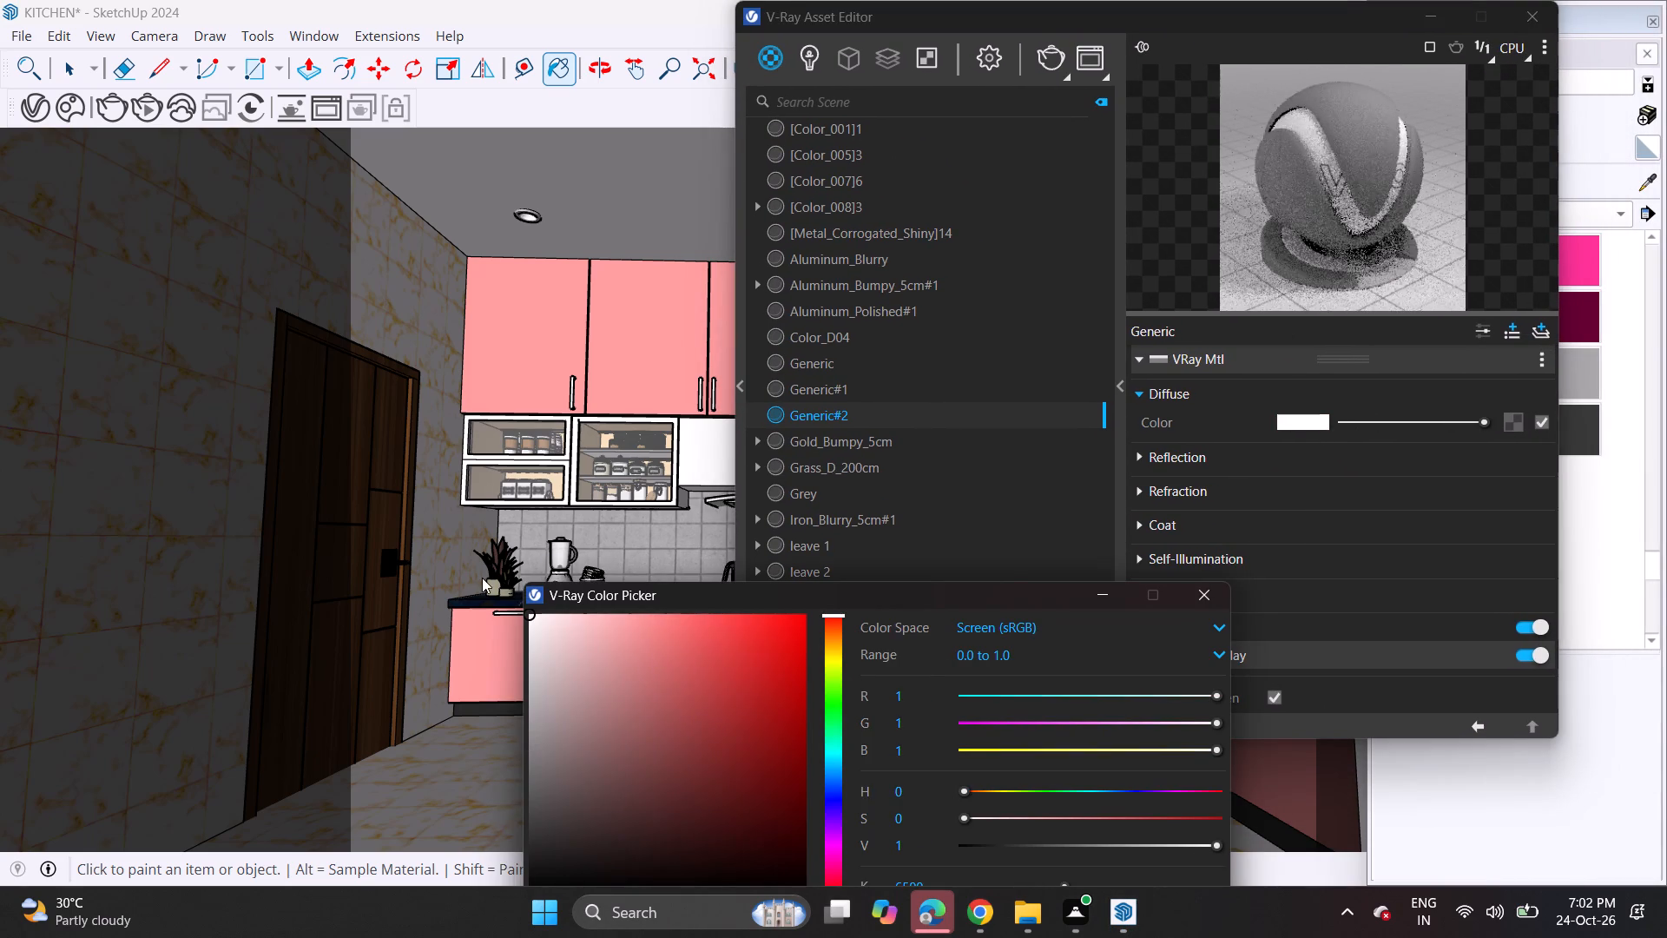
Switch the preview scene of the new white Generic material to Floor.
left_click(1534, 56)
left_click(1545, 39)
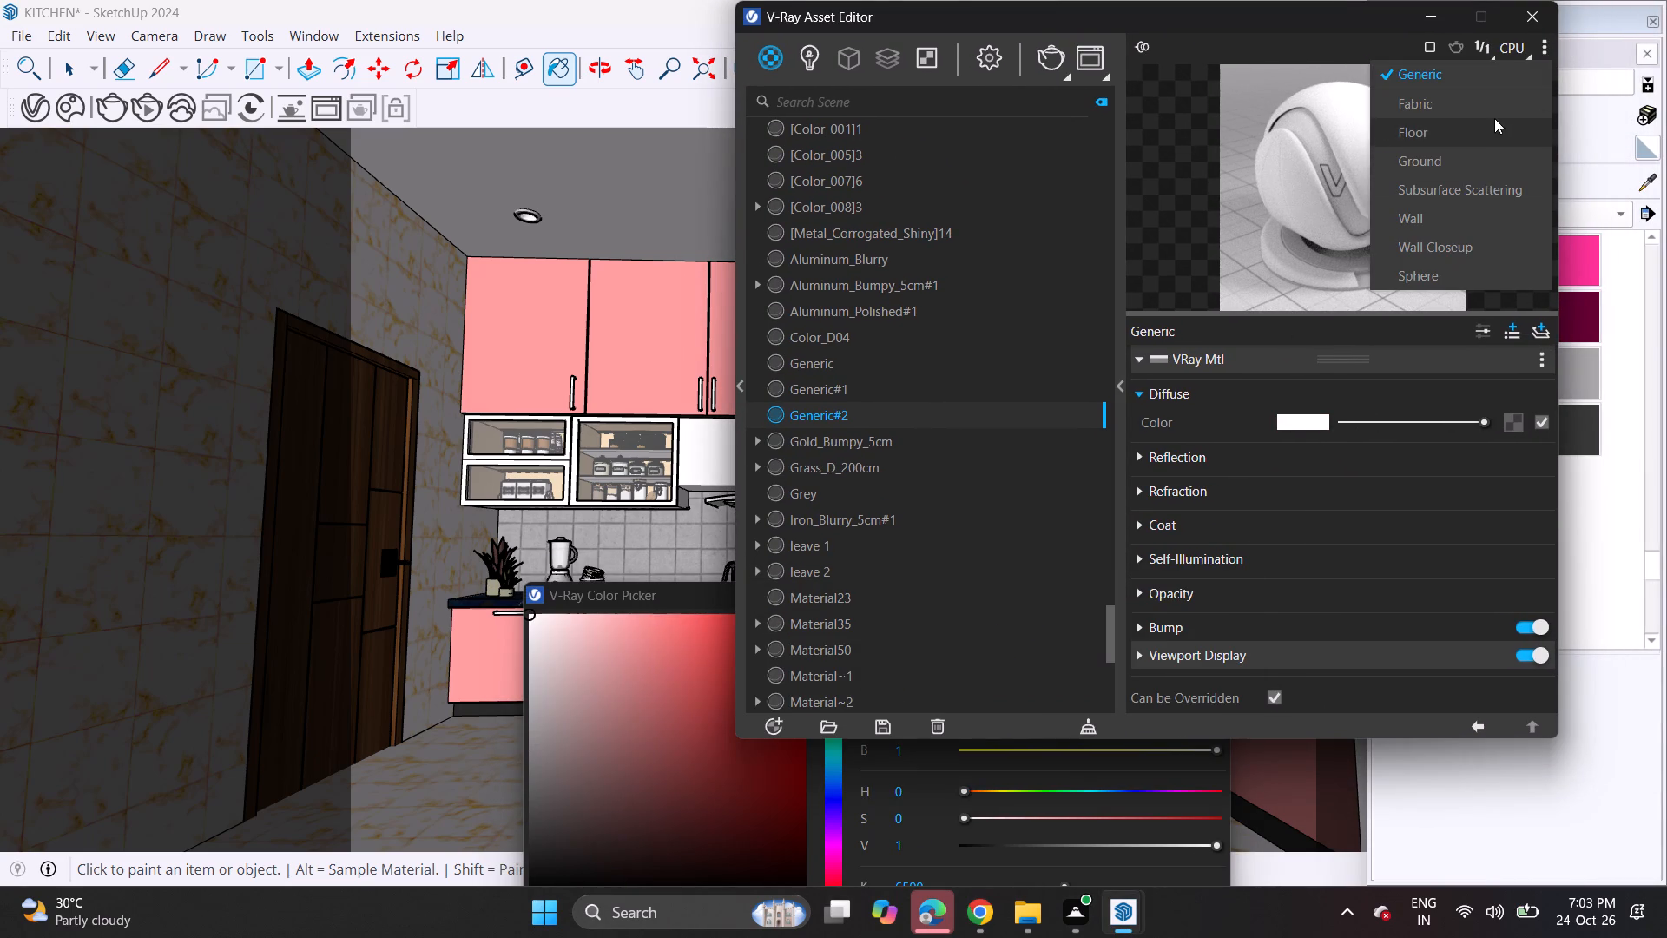
left_click(1493, 121)
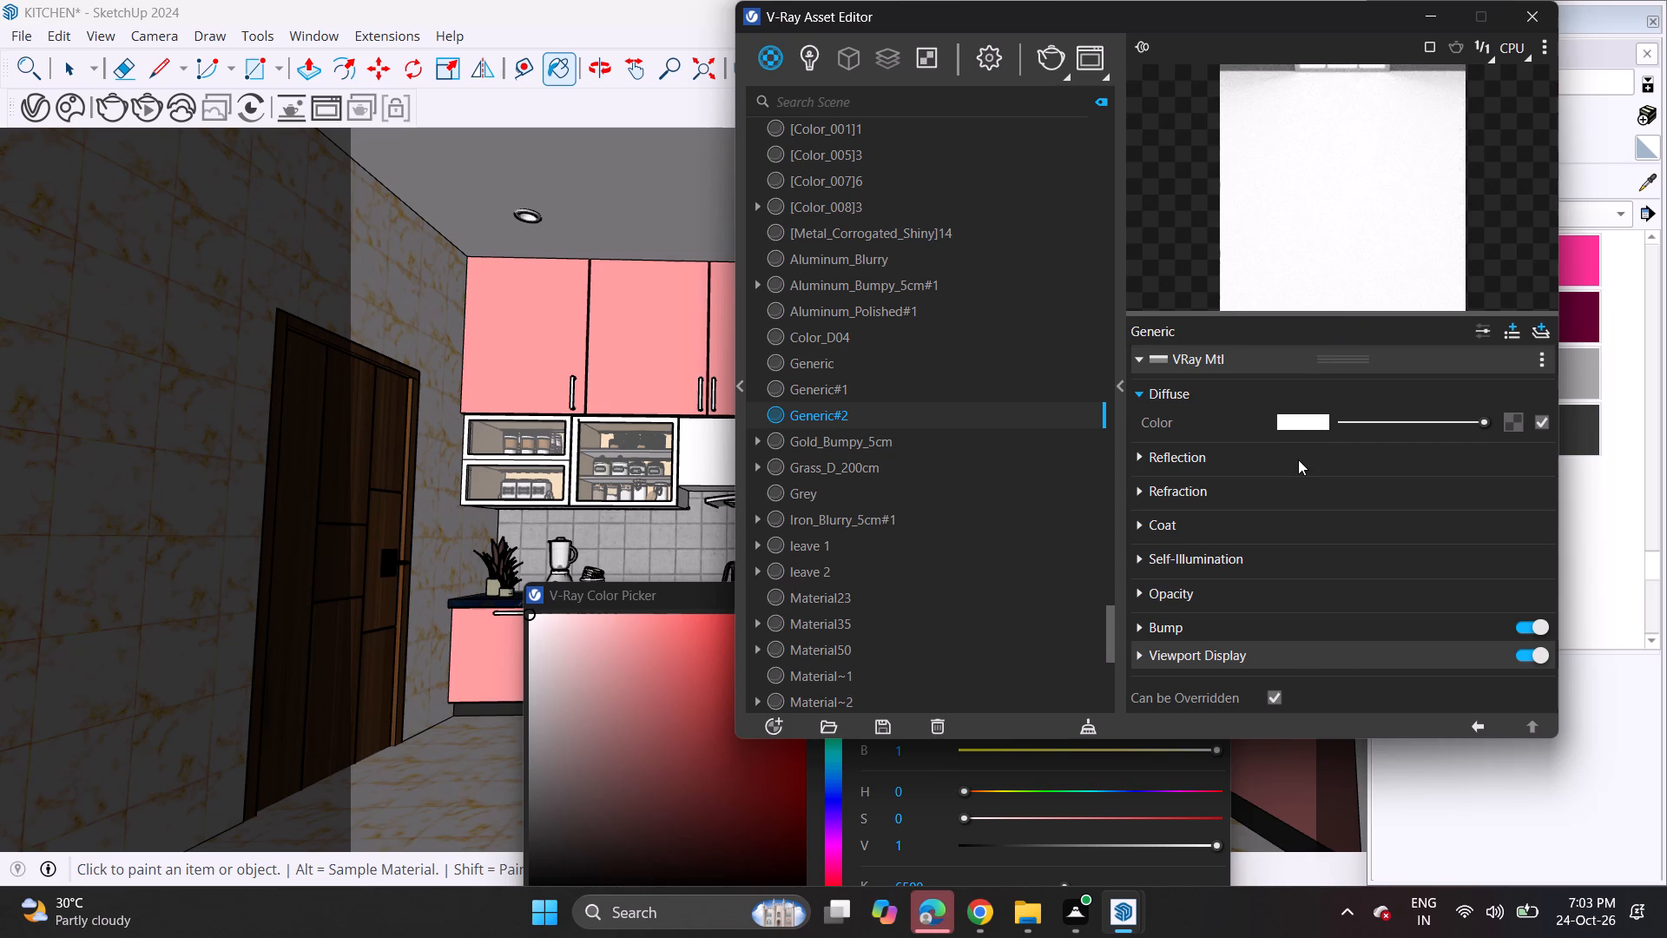
Raise the white Generic material's reflection colour to a light grey of 0.8.
left_click(1298, 459)
left_click(1374, 483)
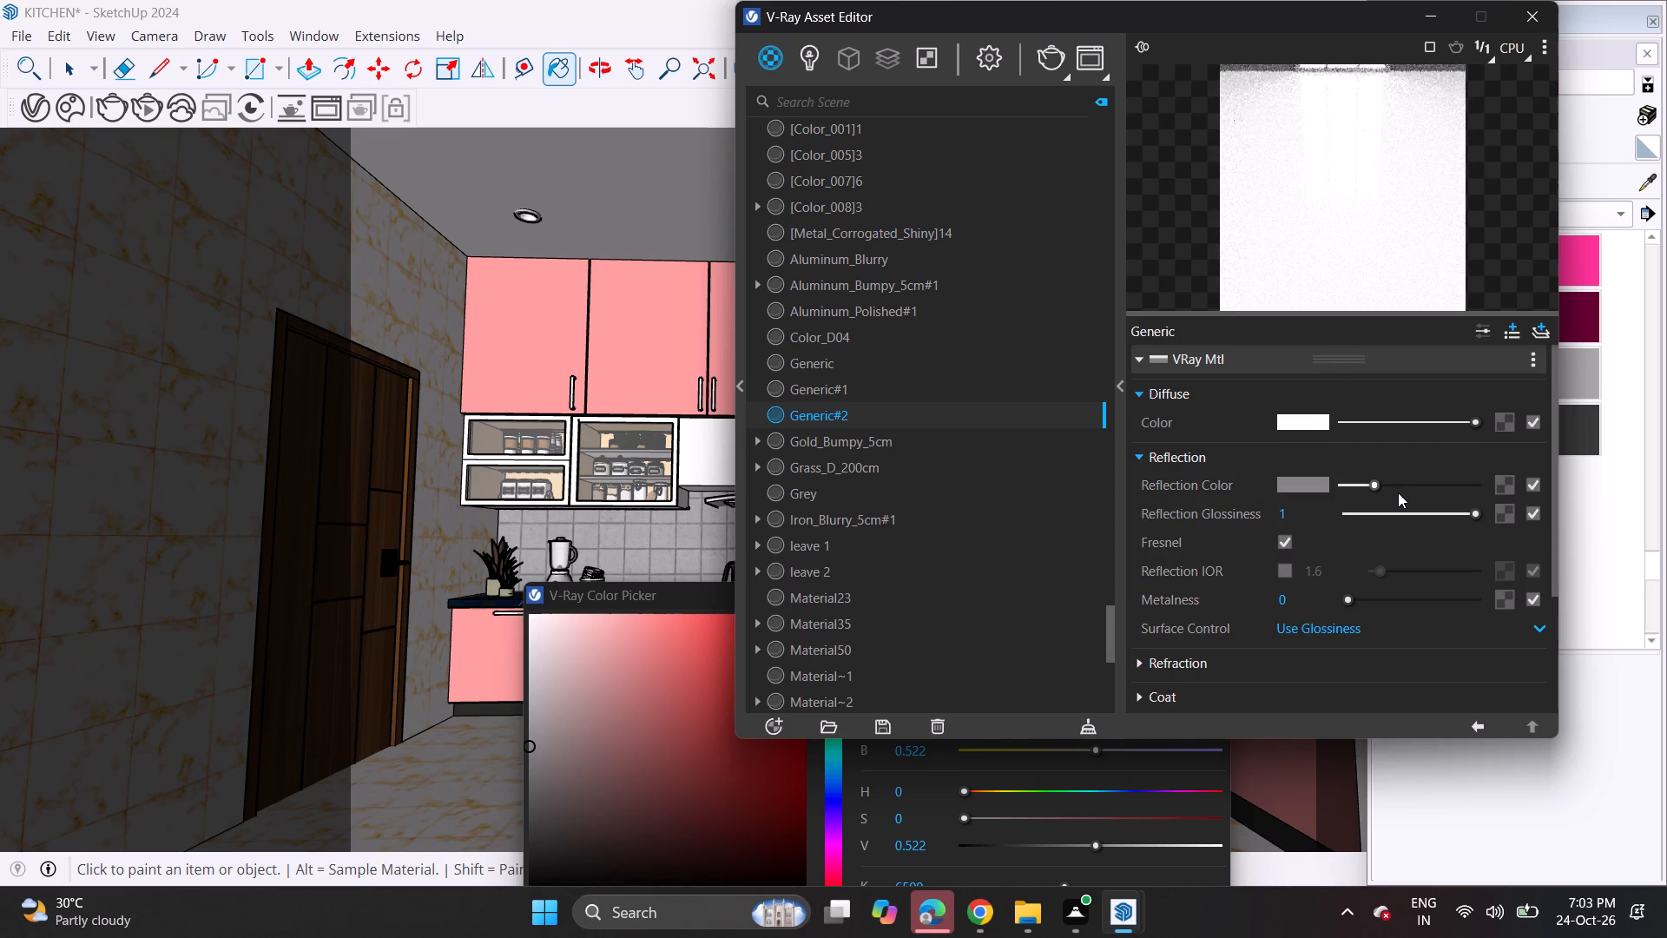
left_click(1398, 493)
left_click(1410, 495)
left_click(1393, 479)
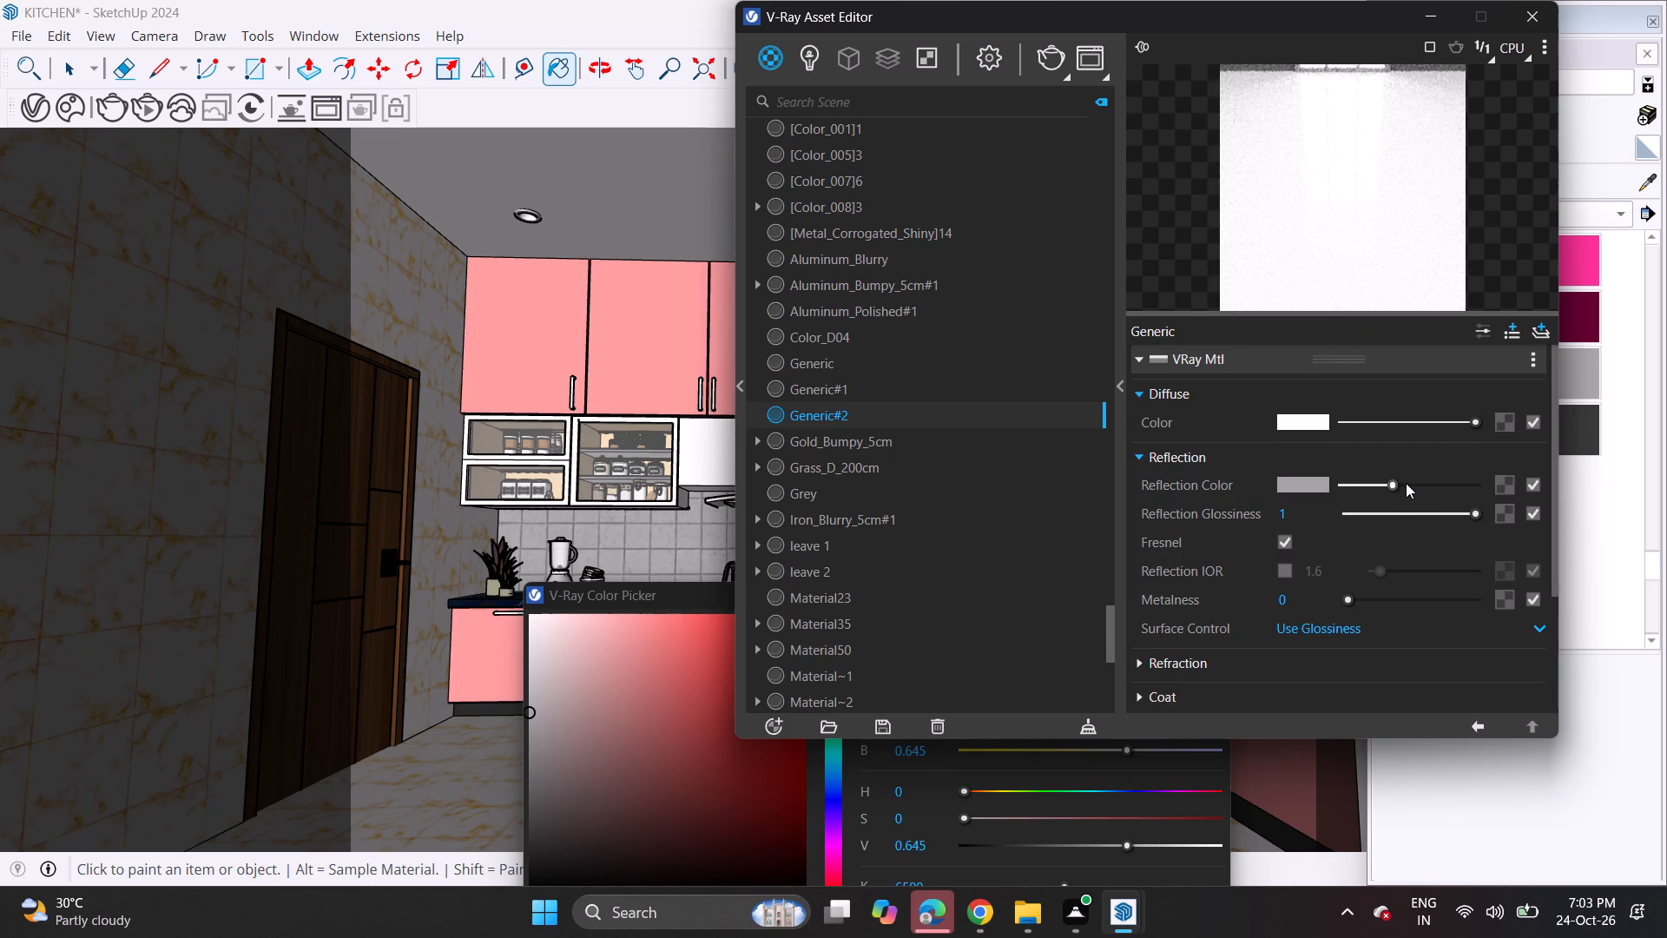
left_click(1406, 485)
left_click(1423, 480)
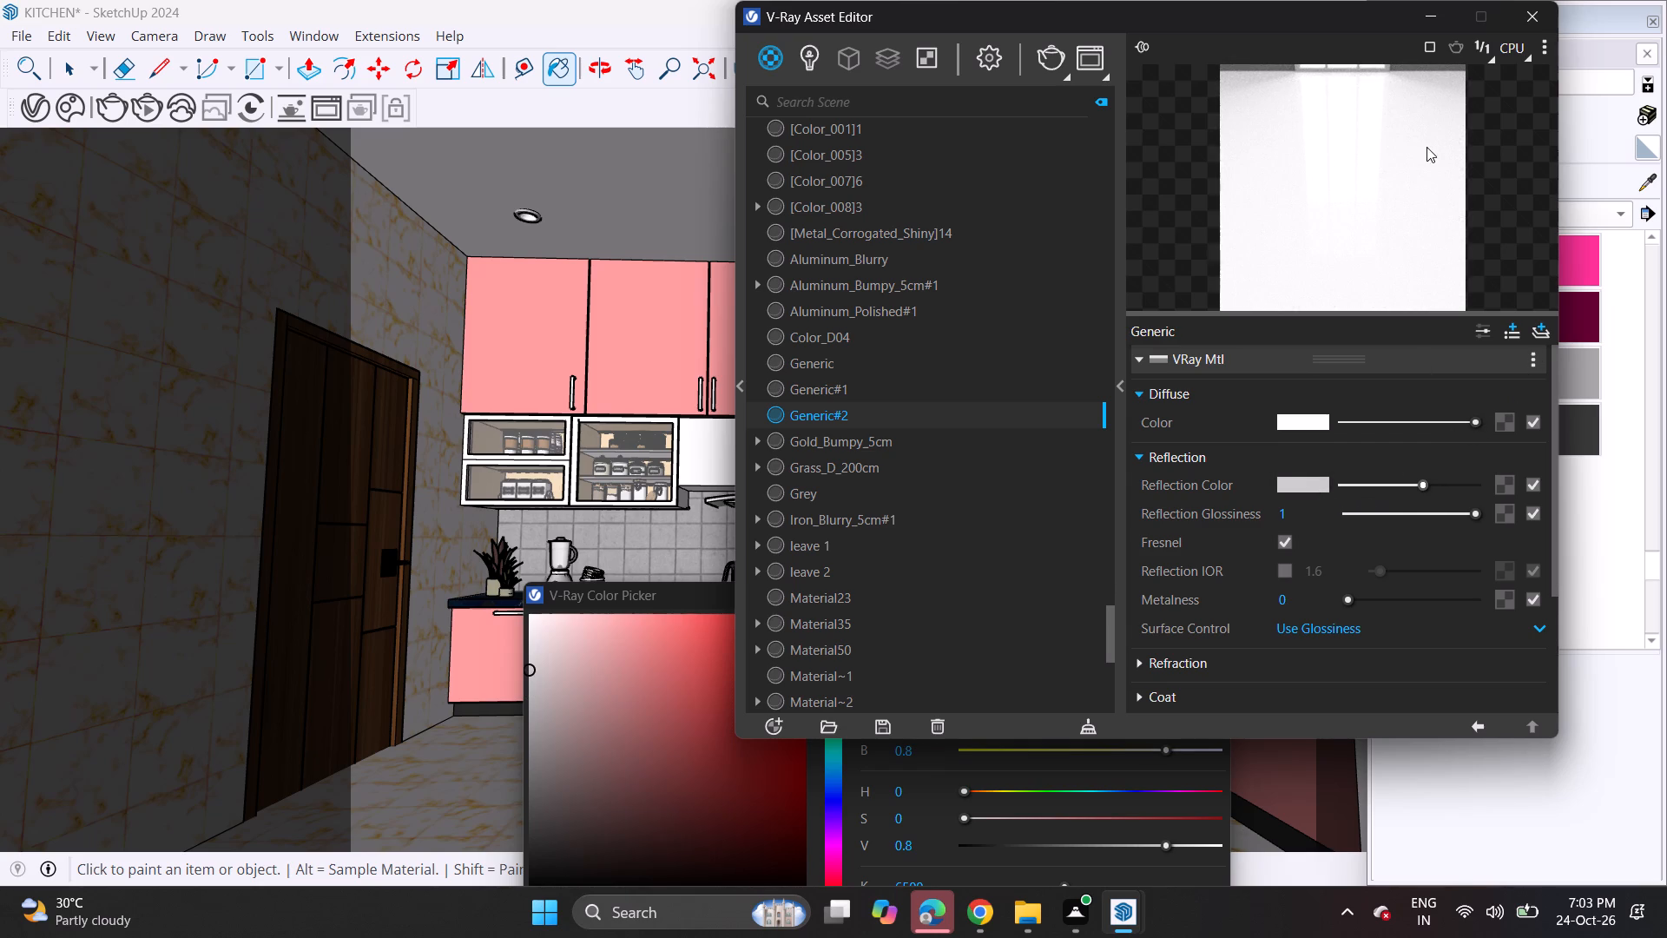
Paint the kitchen floor with the new white reflective Generic#2 material.
left_click(1435, 18)
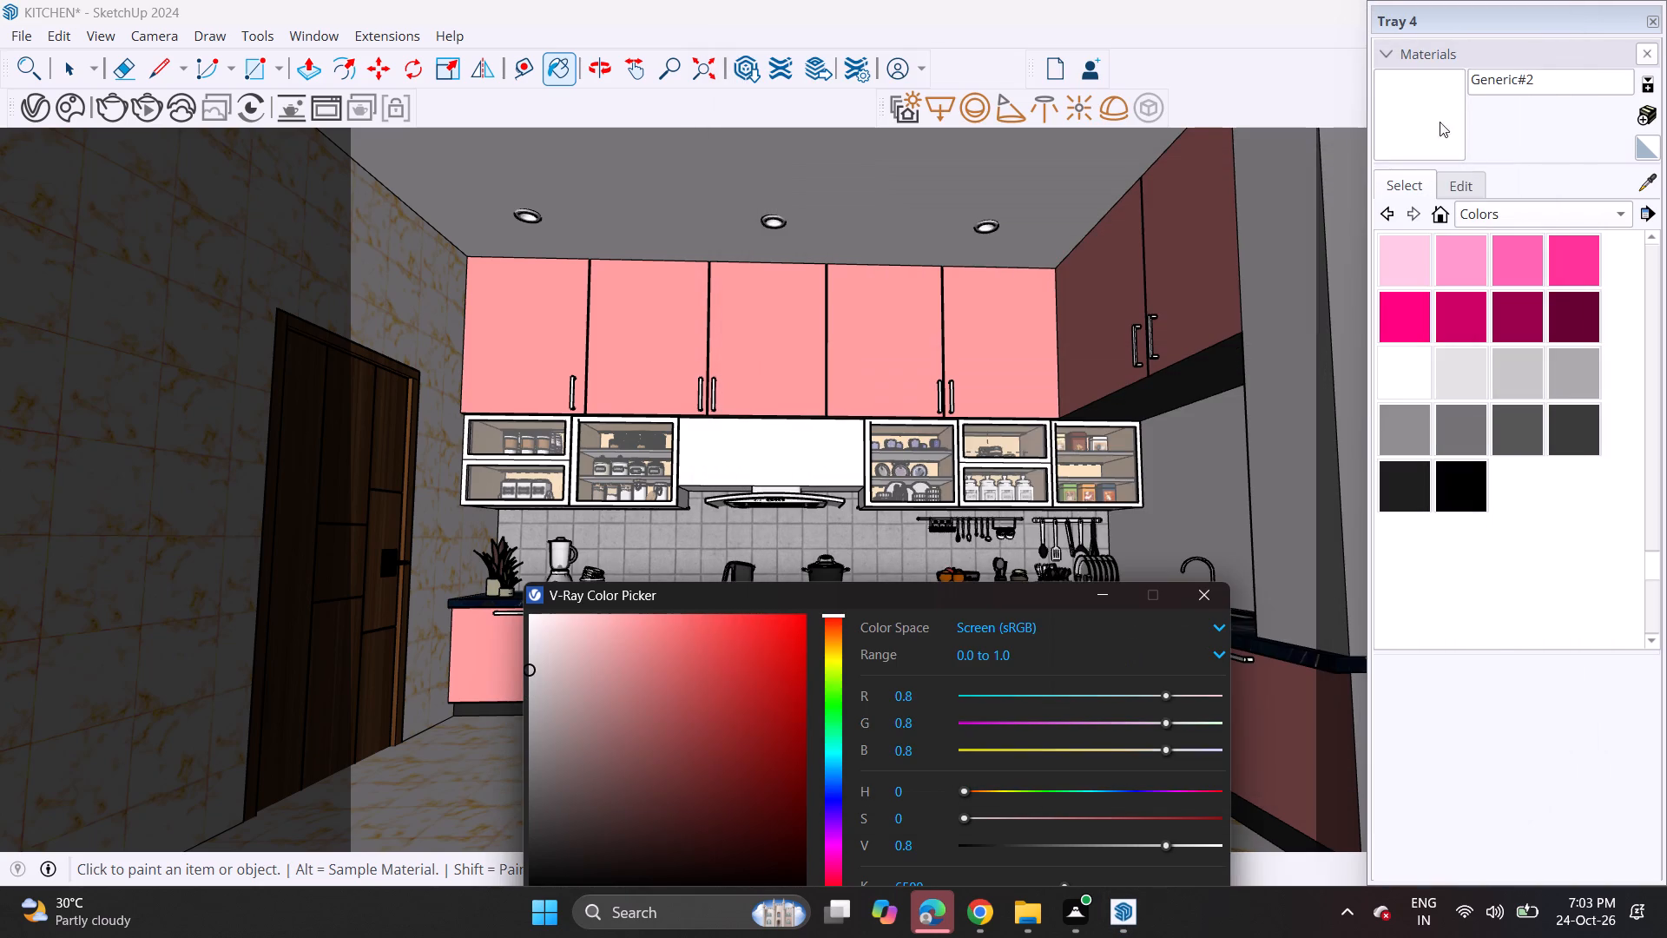
left_click(1421, 130)
left_click(467, 760)
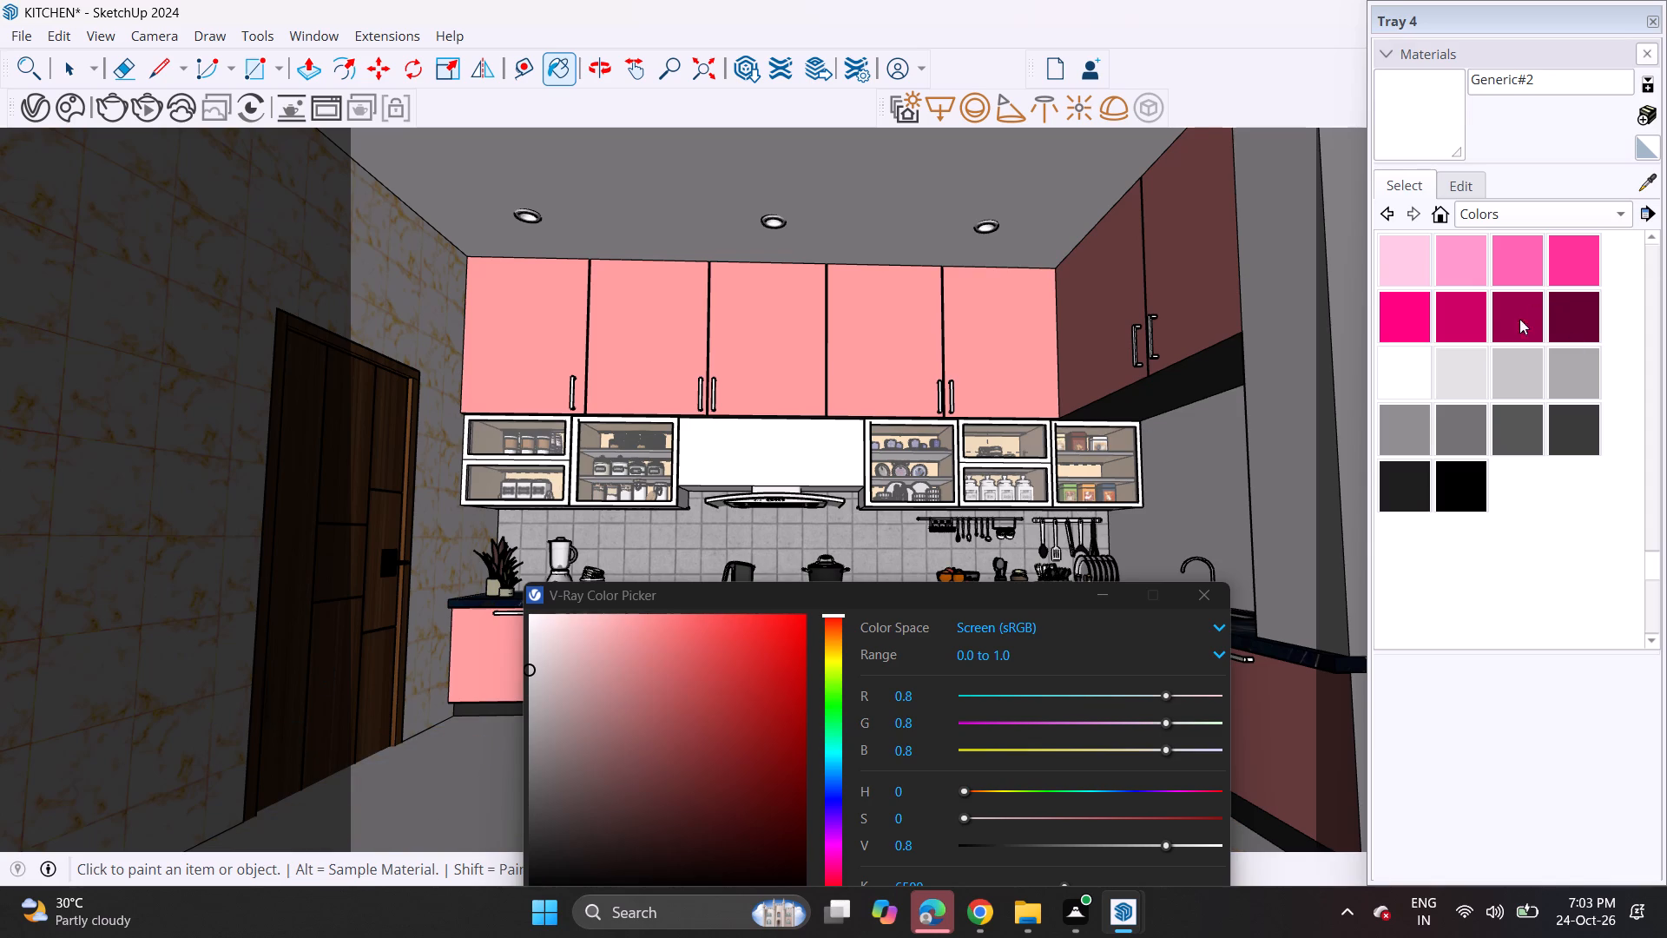
Repaint the wall around the wooden door with the light grey Color M01 and dismiss the V-Ray Color Picker.
left_click(1459, 380)
left_click(432, 310)
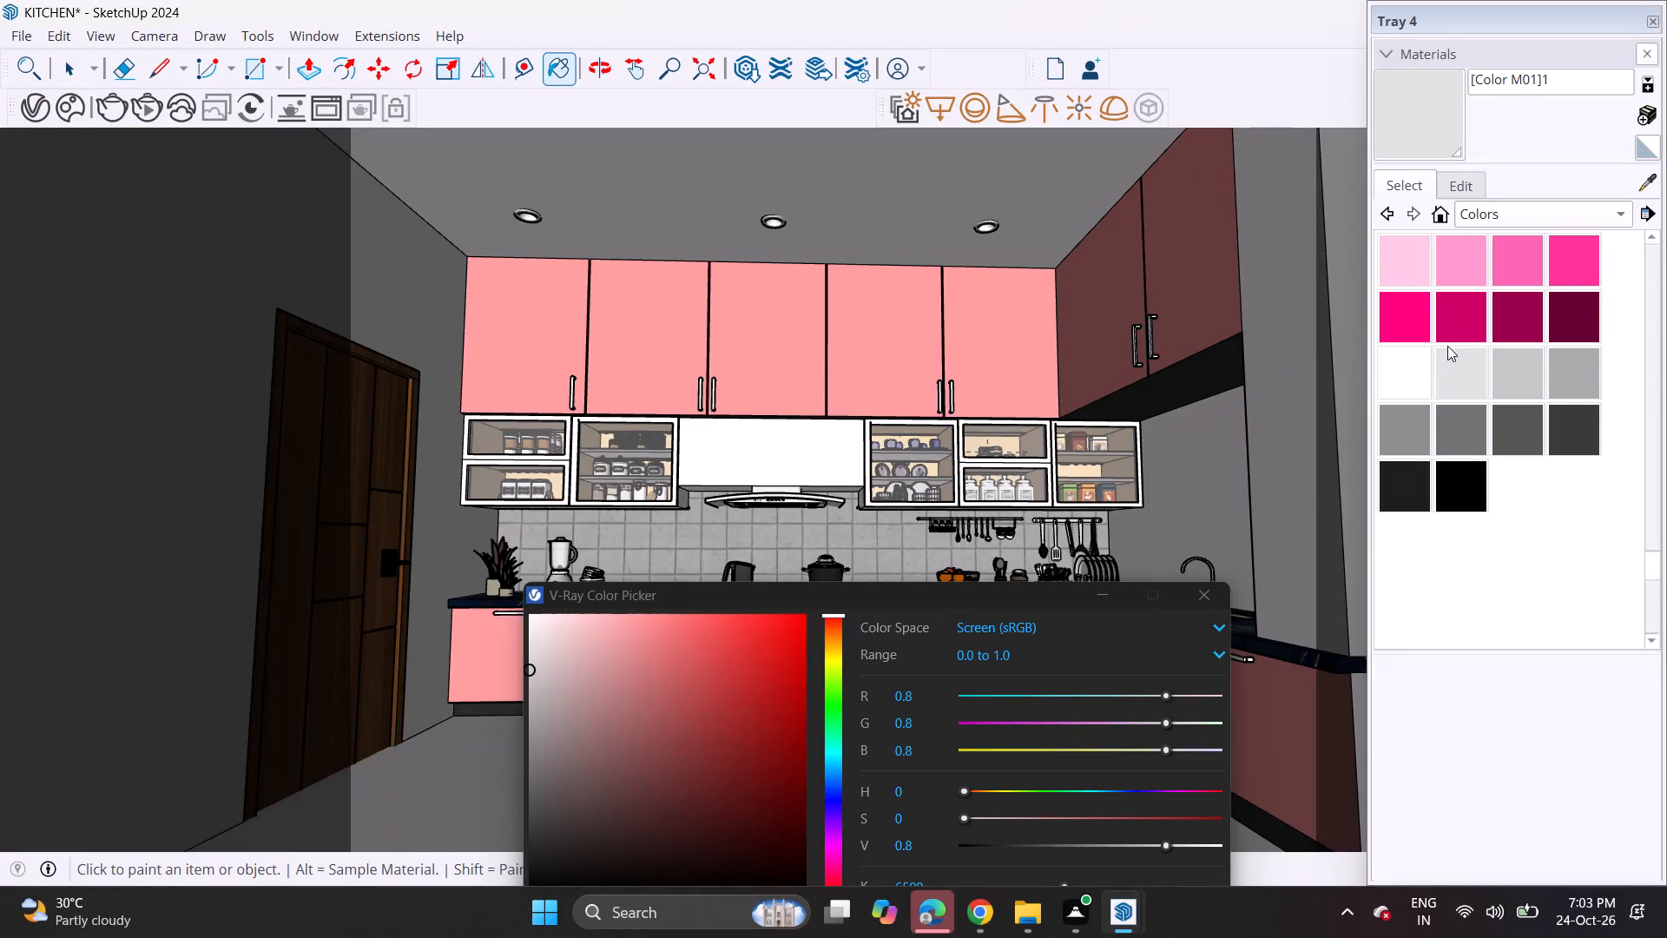
left_click(1193, 604)
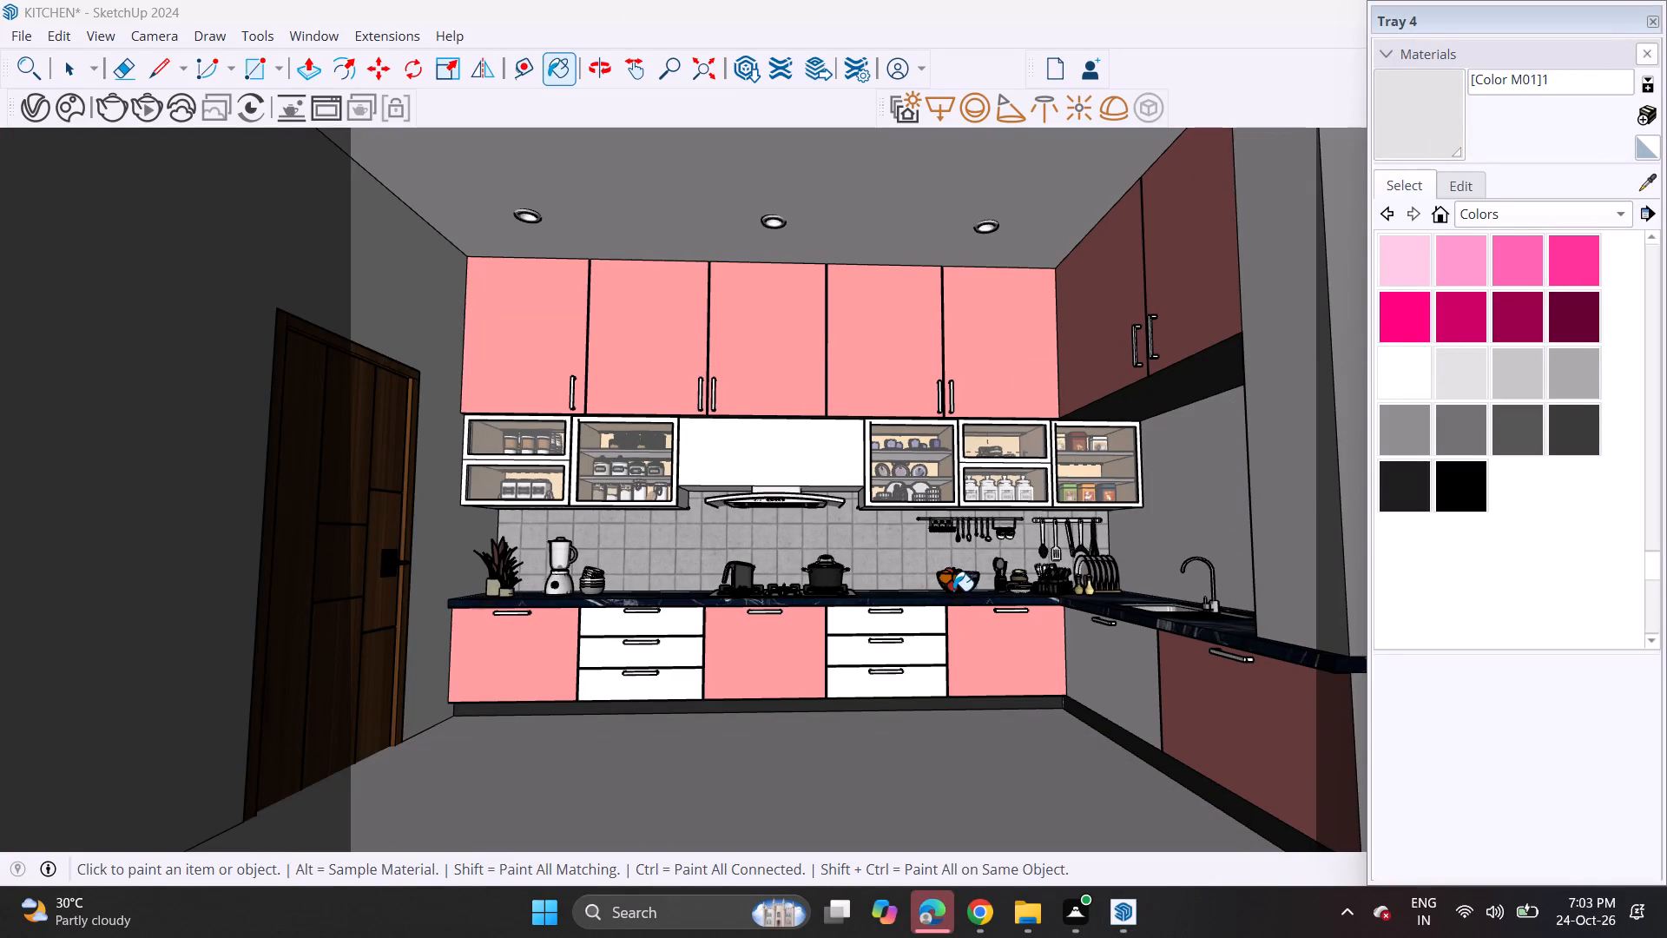
Place a V-Ray spot light at the ceiling downlight nearest the wooden door.
middle_click_drag(925, 590, 919, 613)
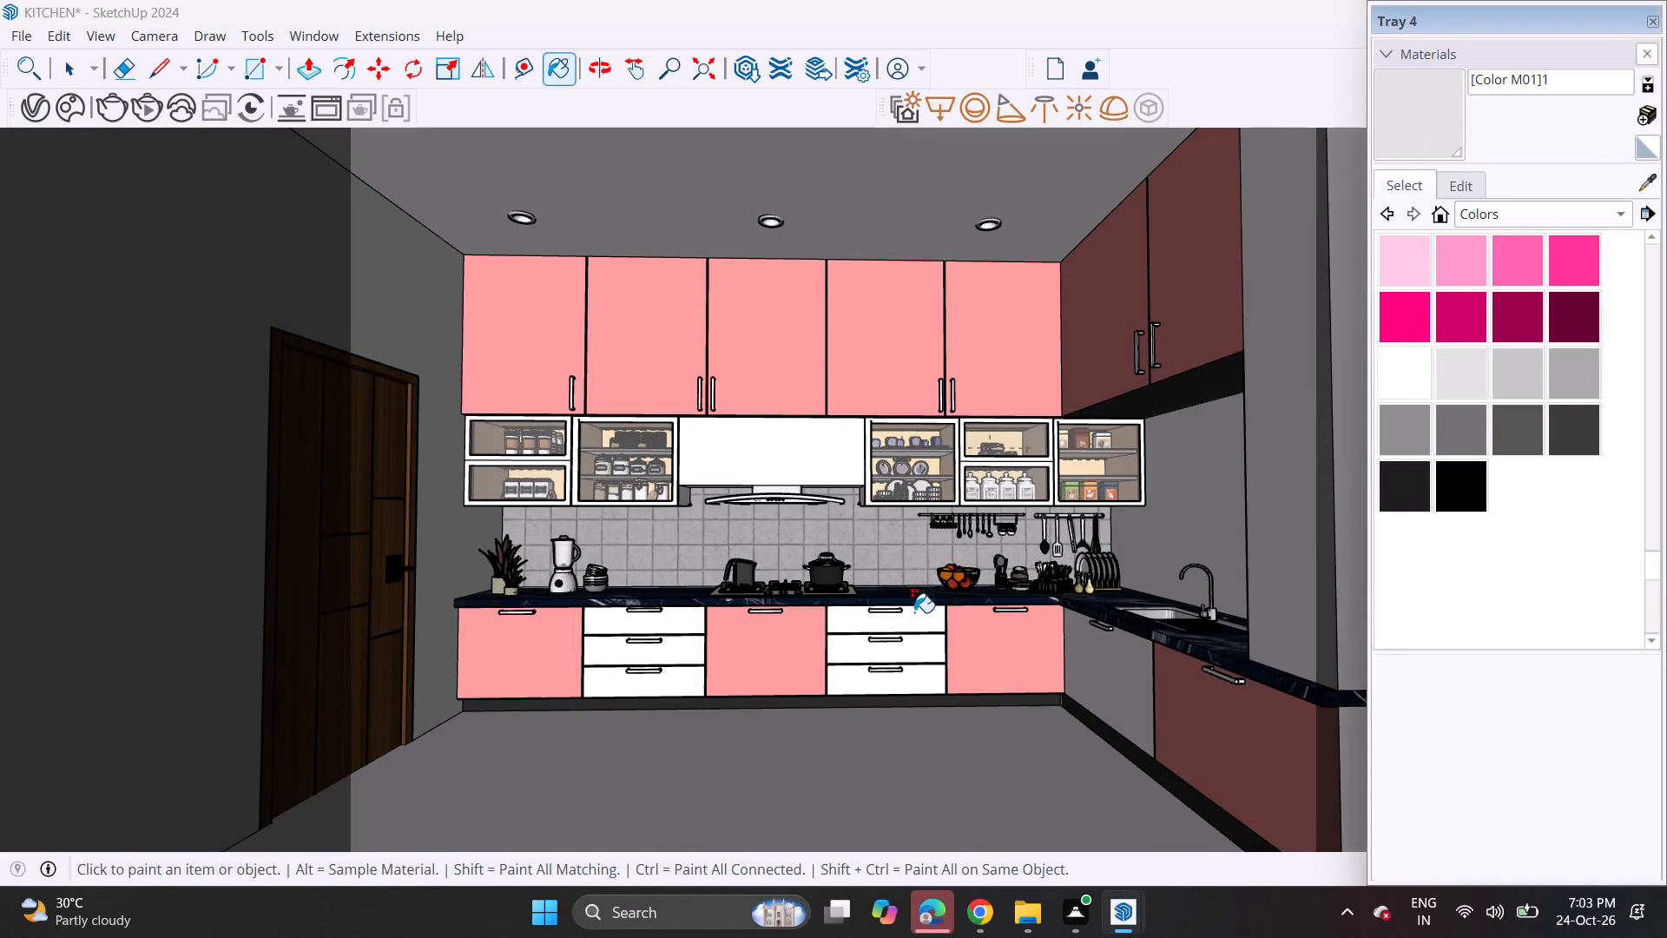
middle_click_drag(914, 612, 939, 599, "shift")
scroll(939, 598, "up", 1)
middle_click_drag(939, 598, 919, 611, "shift")
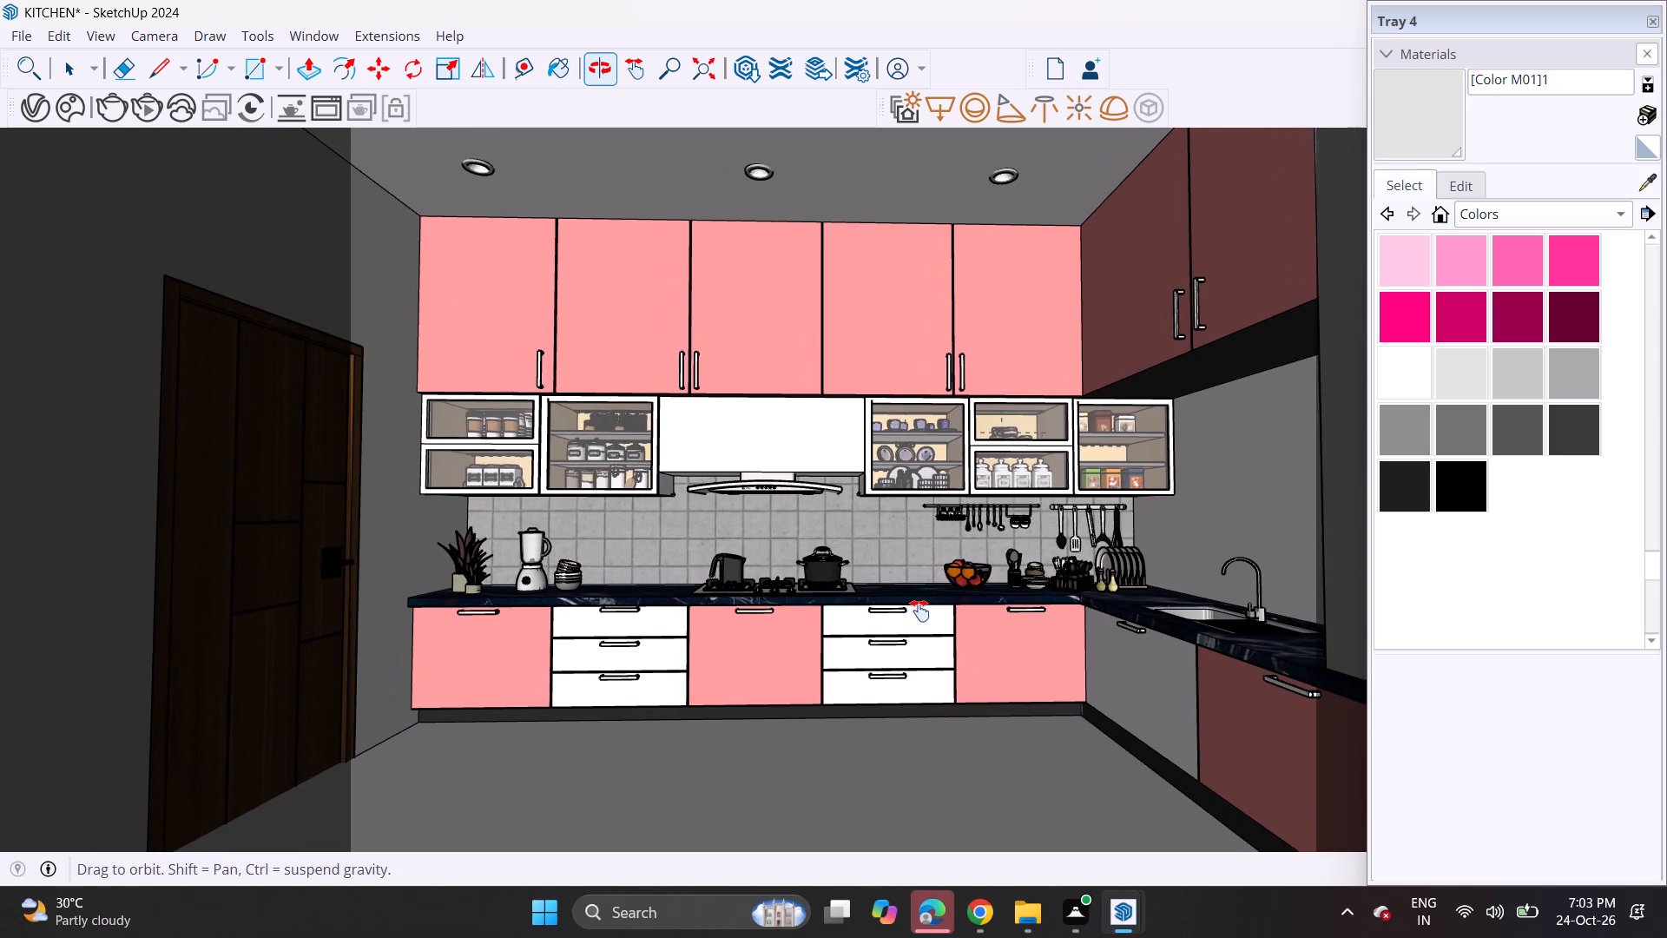
middle_click_drag(919, 611, 922, 611, "shift")
scroll(922, 611, "down", 1)
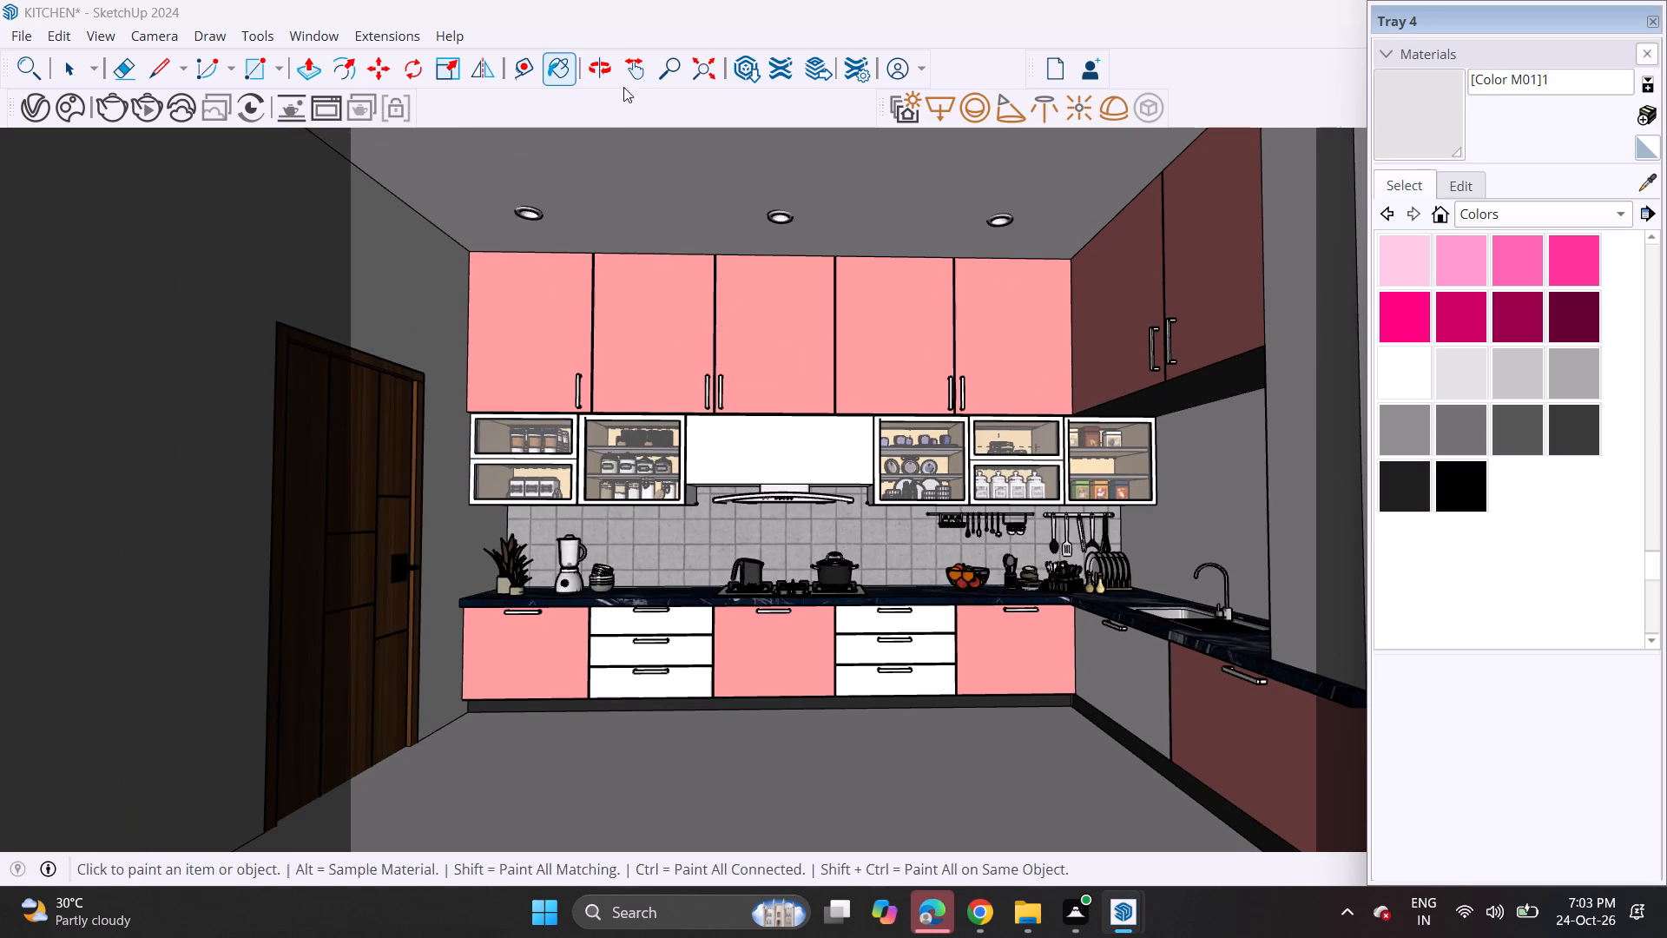
left_click(997, 115)
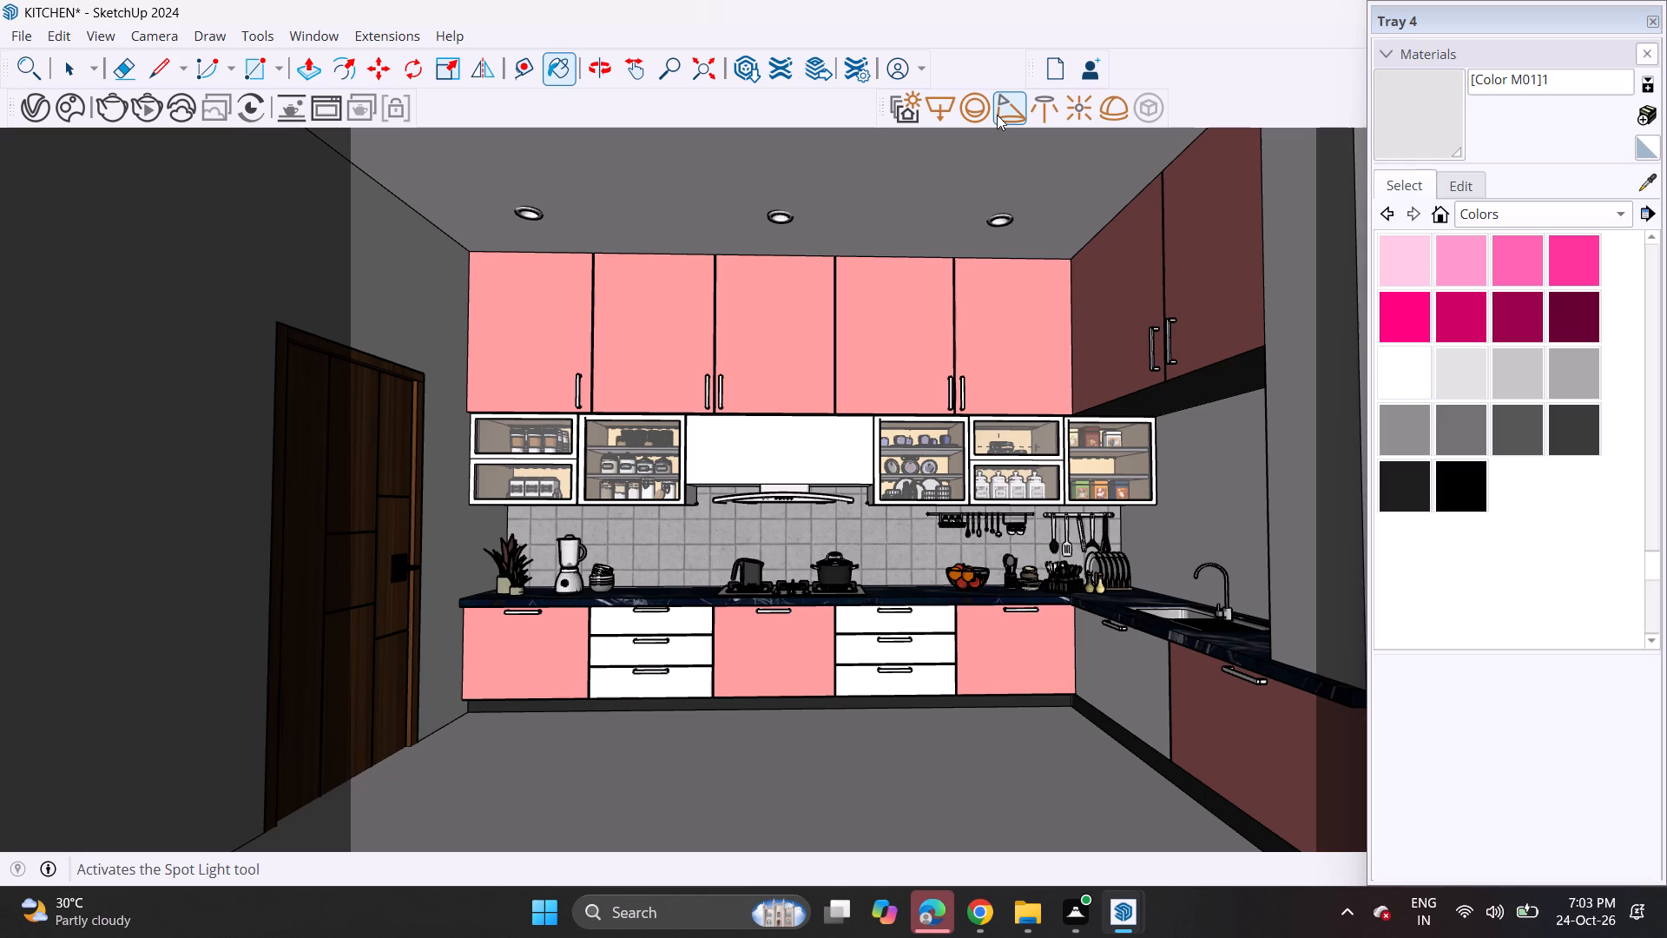
scroll(573, 196, "up", 6)
scroll(527, 225, "down", 1)
scroll(527, 225, "up", 5)
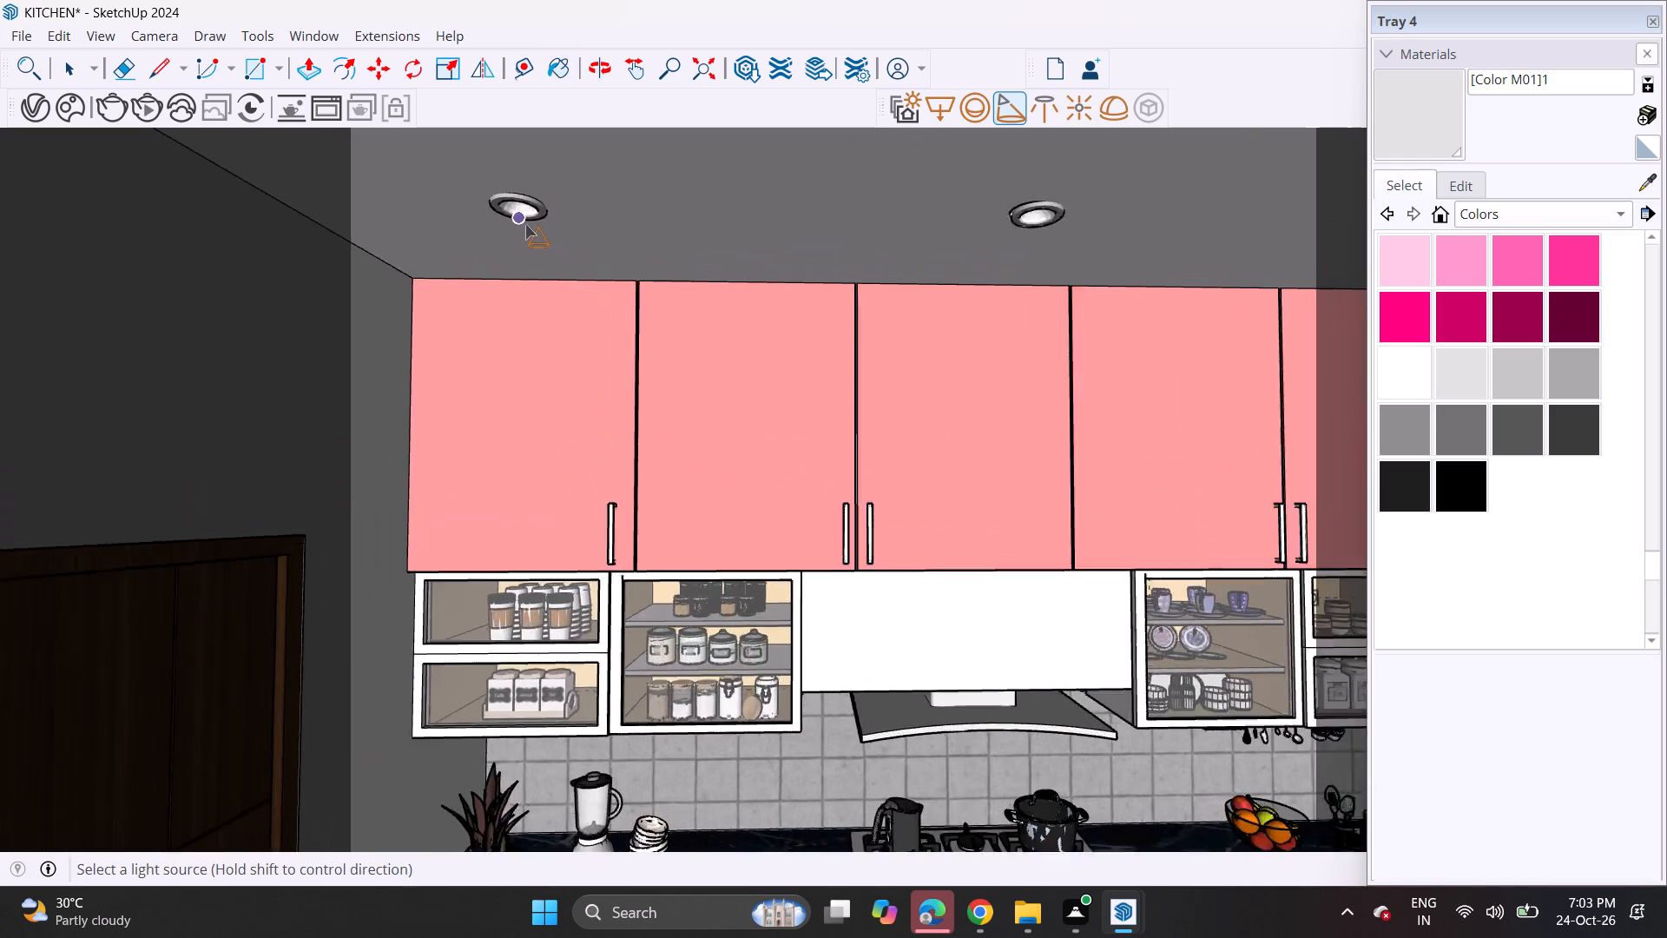
scroll(525, 224, "up", 6)
left_click(513, 193)
scroll(761, 228, "down", 5)
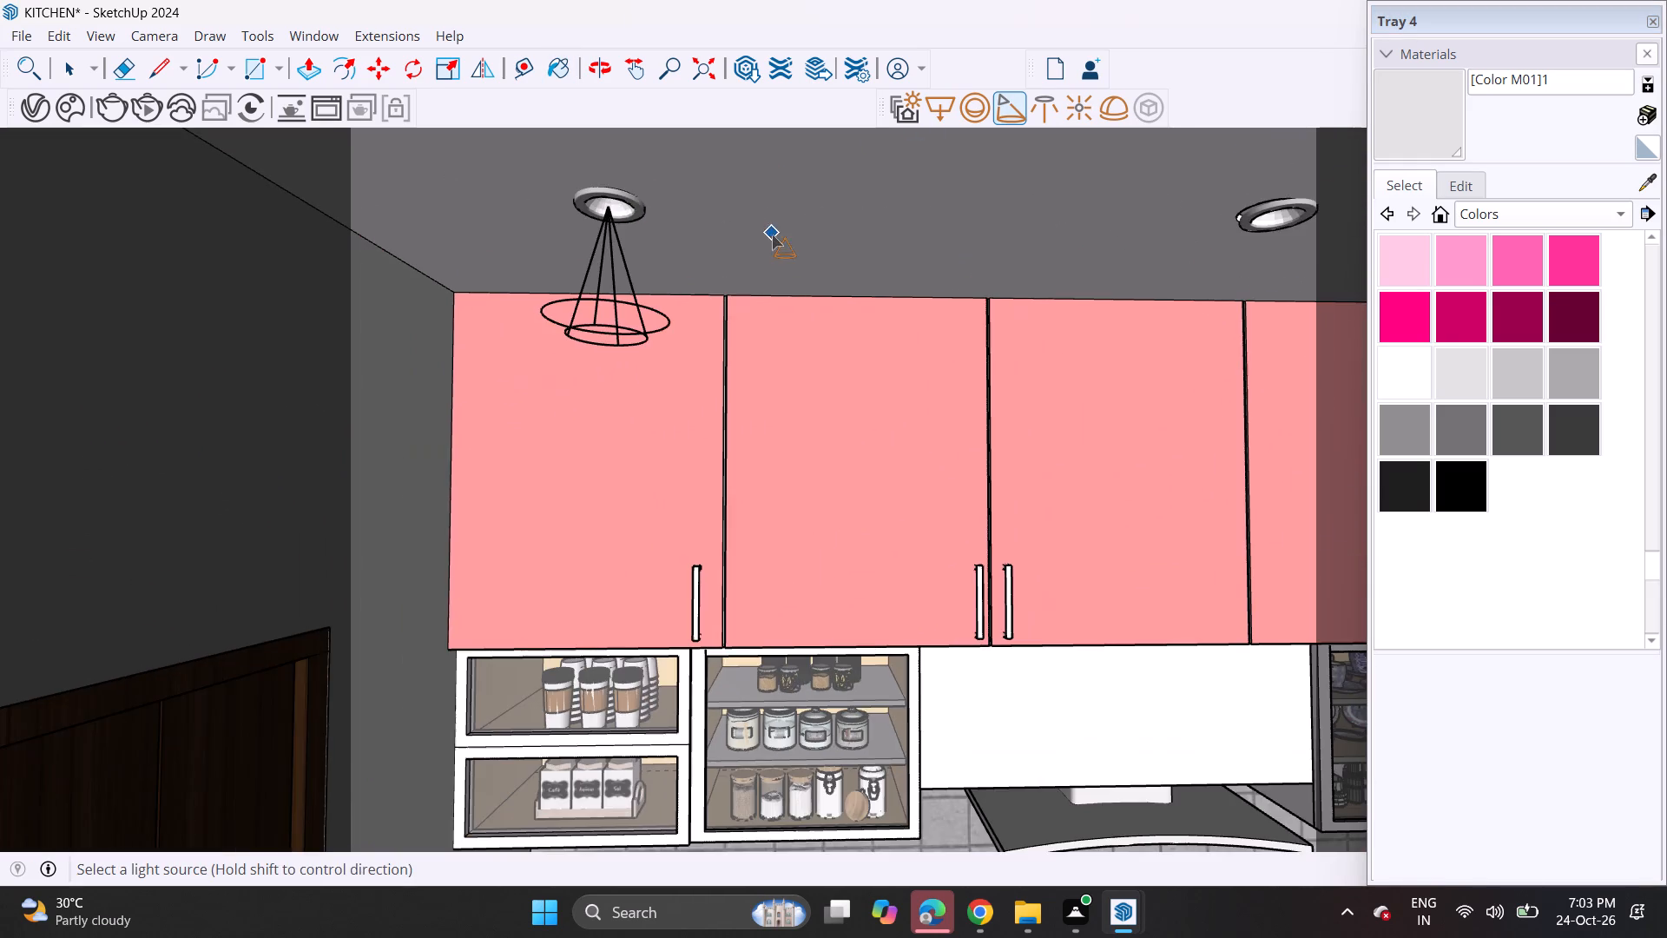
Place V-Ray spot lights at the two remaining ceiling downlights above the pink wall cabinets.
scroll(1131, 239, "down", 4)
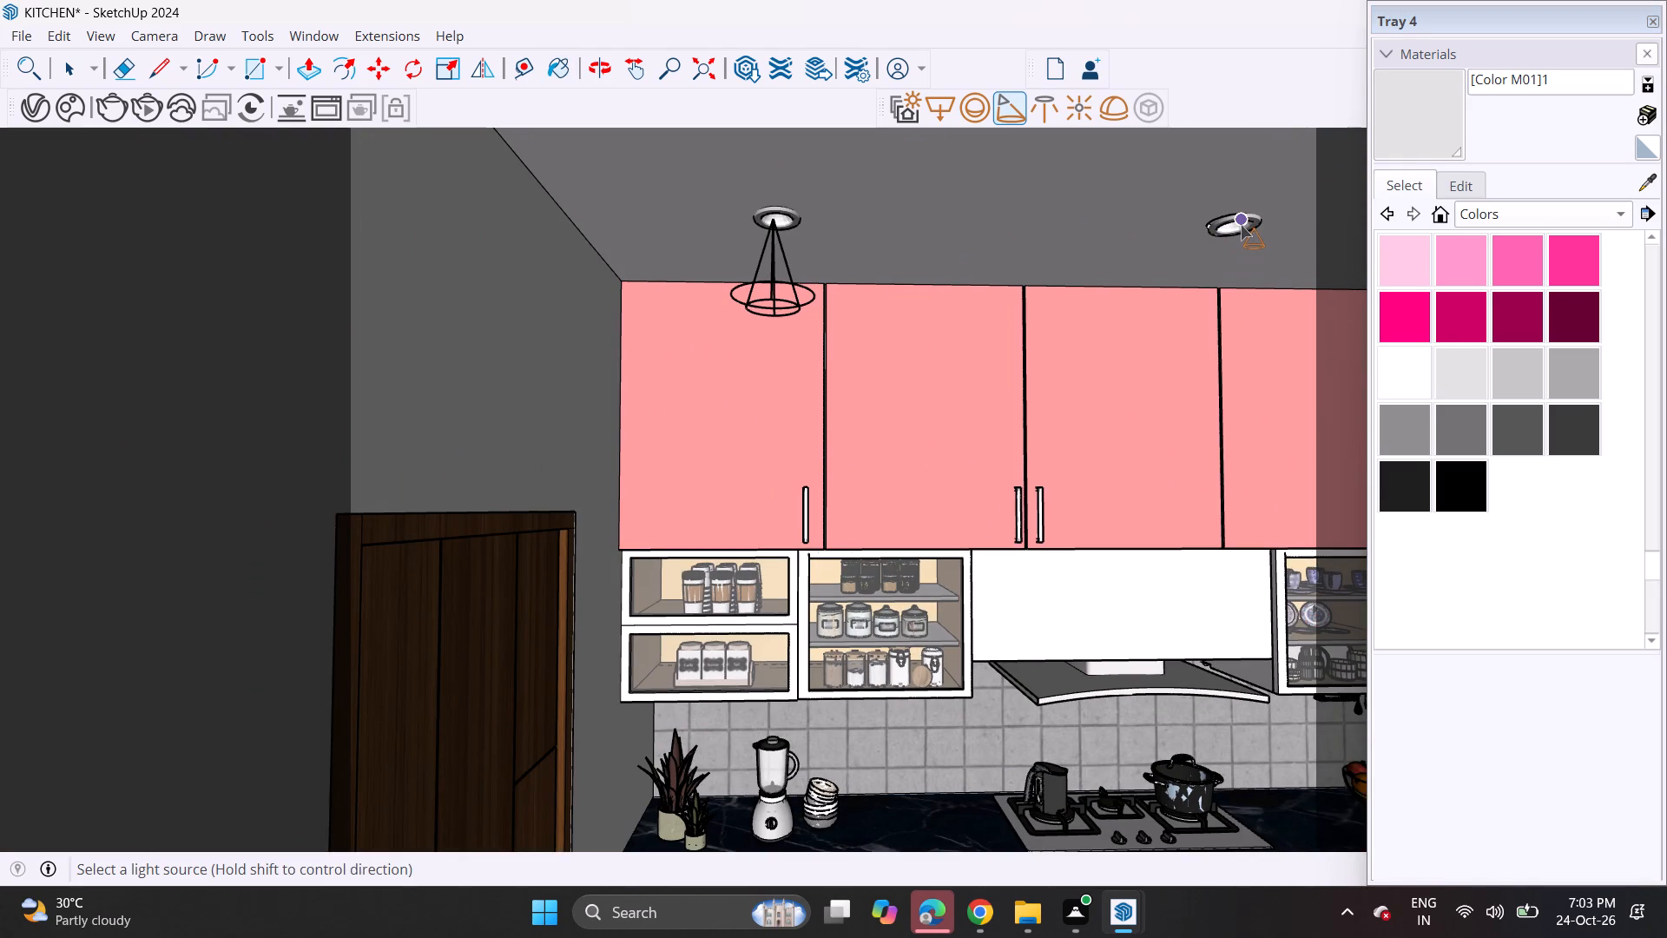
scroll(1241, 228, "up", 13)
left_click(1229, 227)
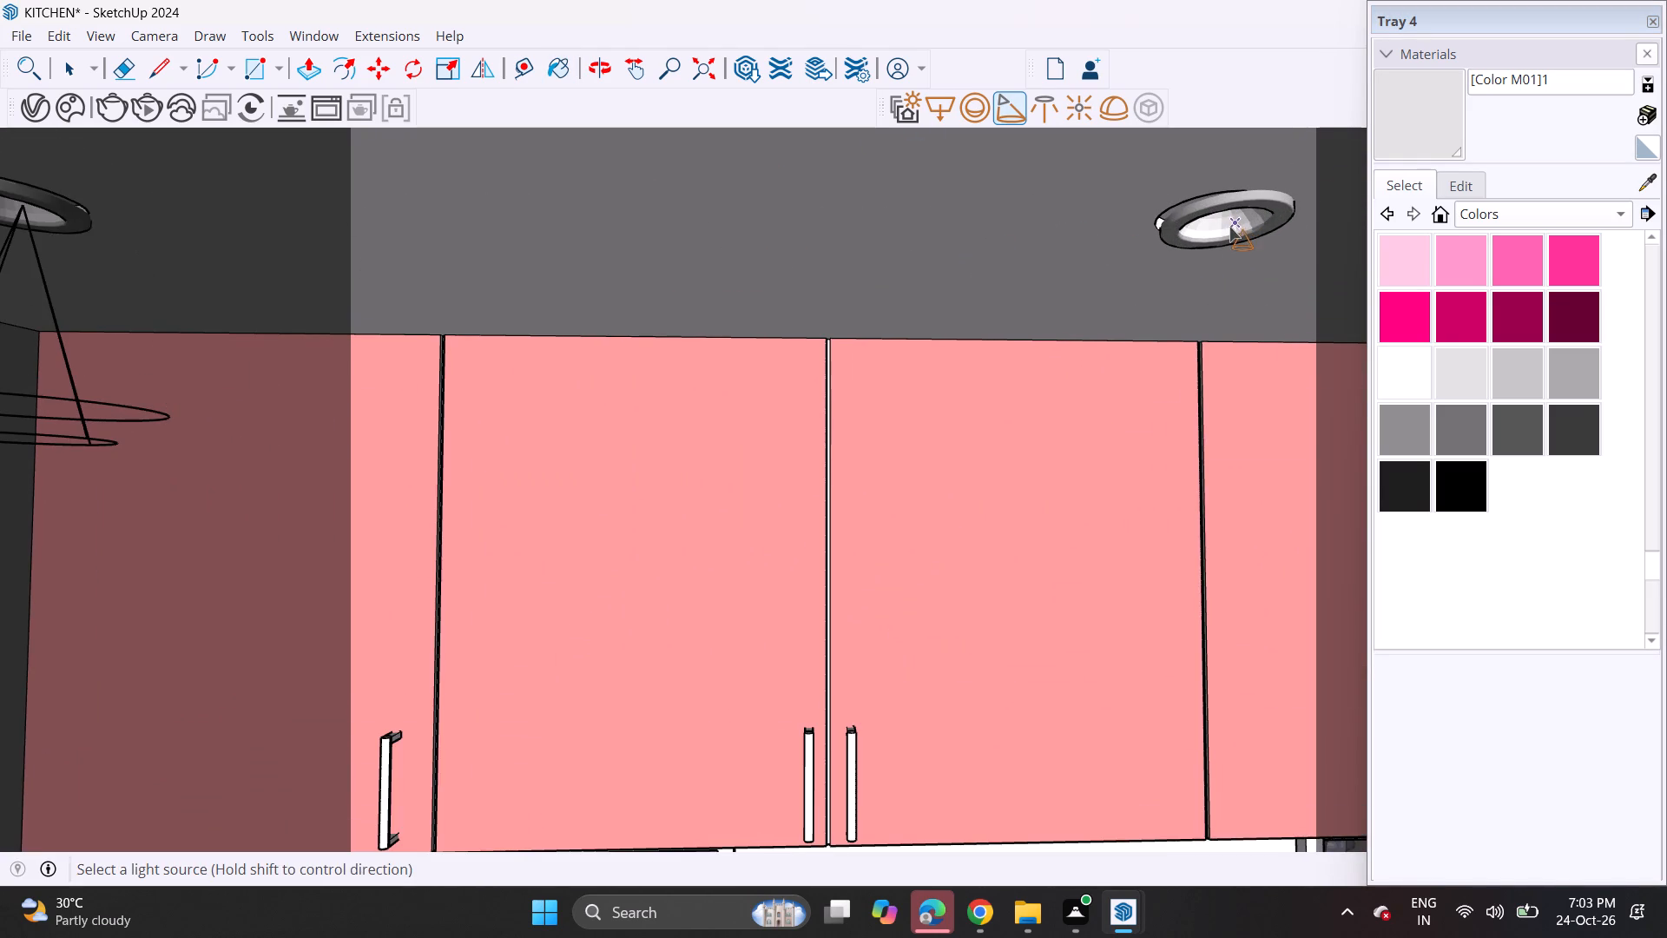
scroll(1228, 227, "down", 4)
middle_click_drag(1217, 234, 304, 726)
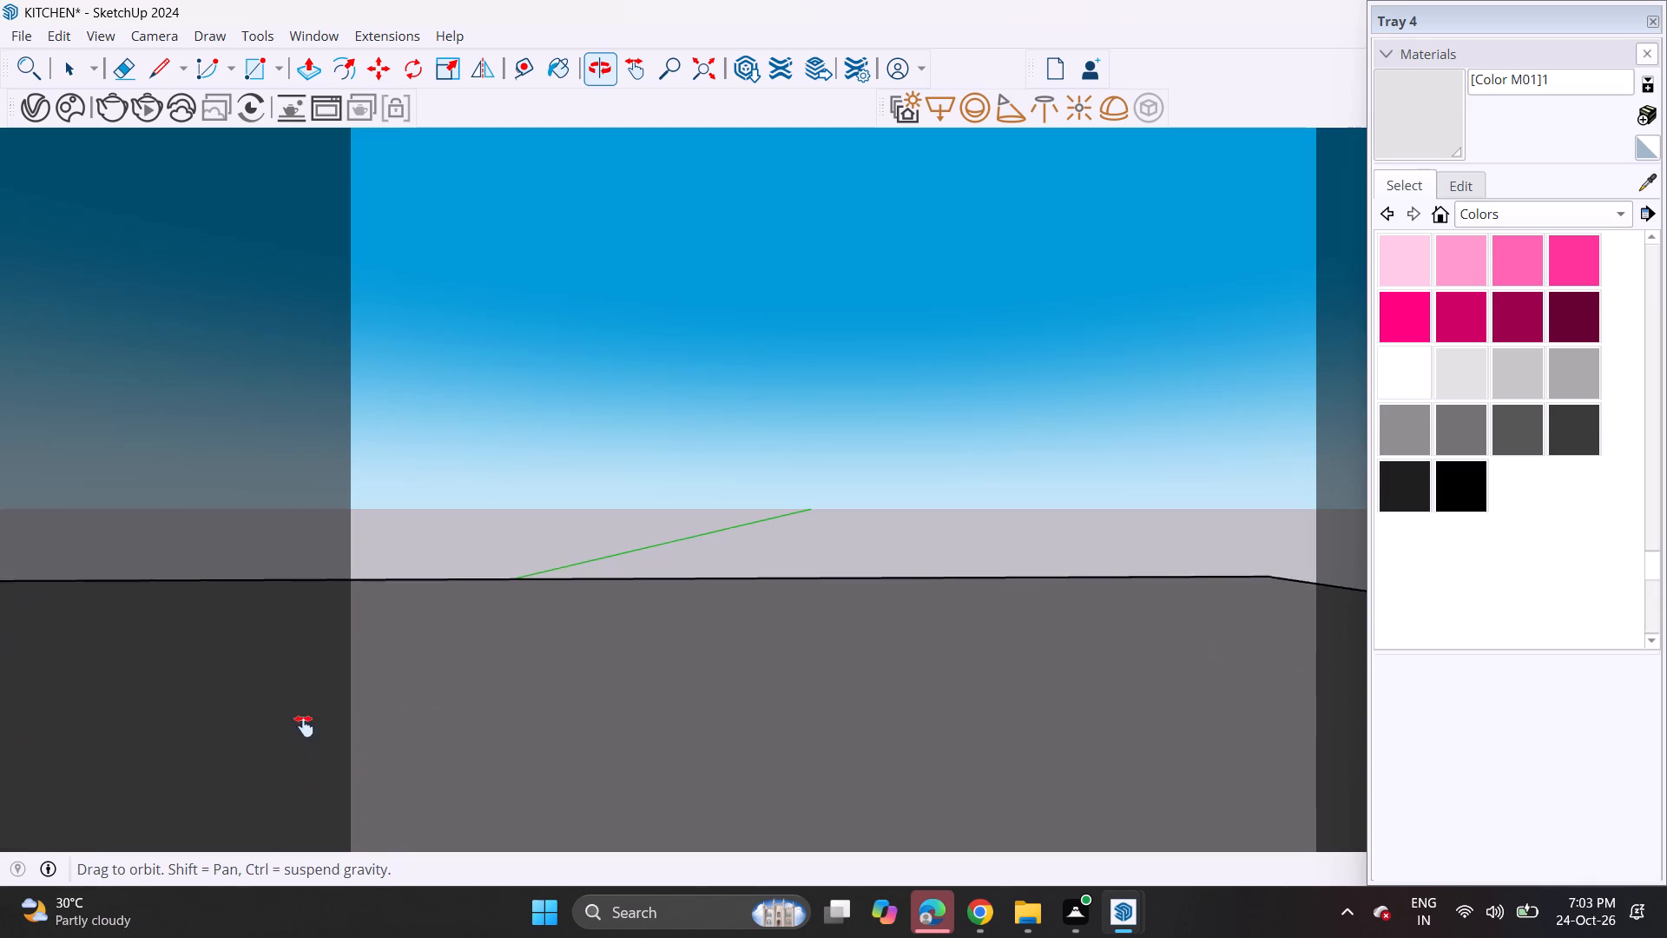
middle_click_drag(304, 726, 284, 337)
scroll(303, 716, "up", 1, "shift")
scroll(897, 357, "up", 3)
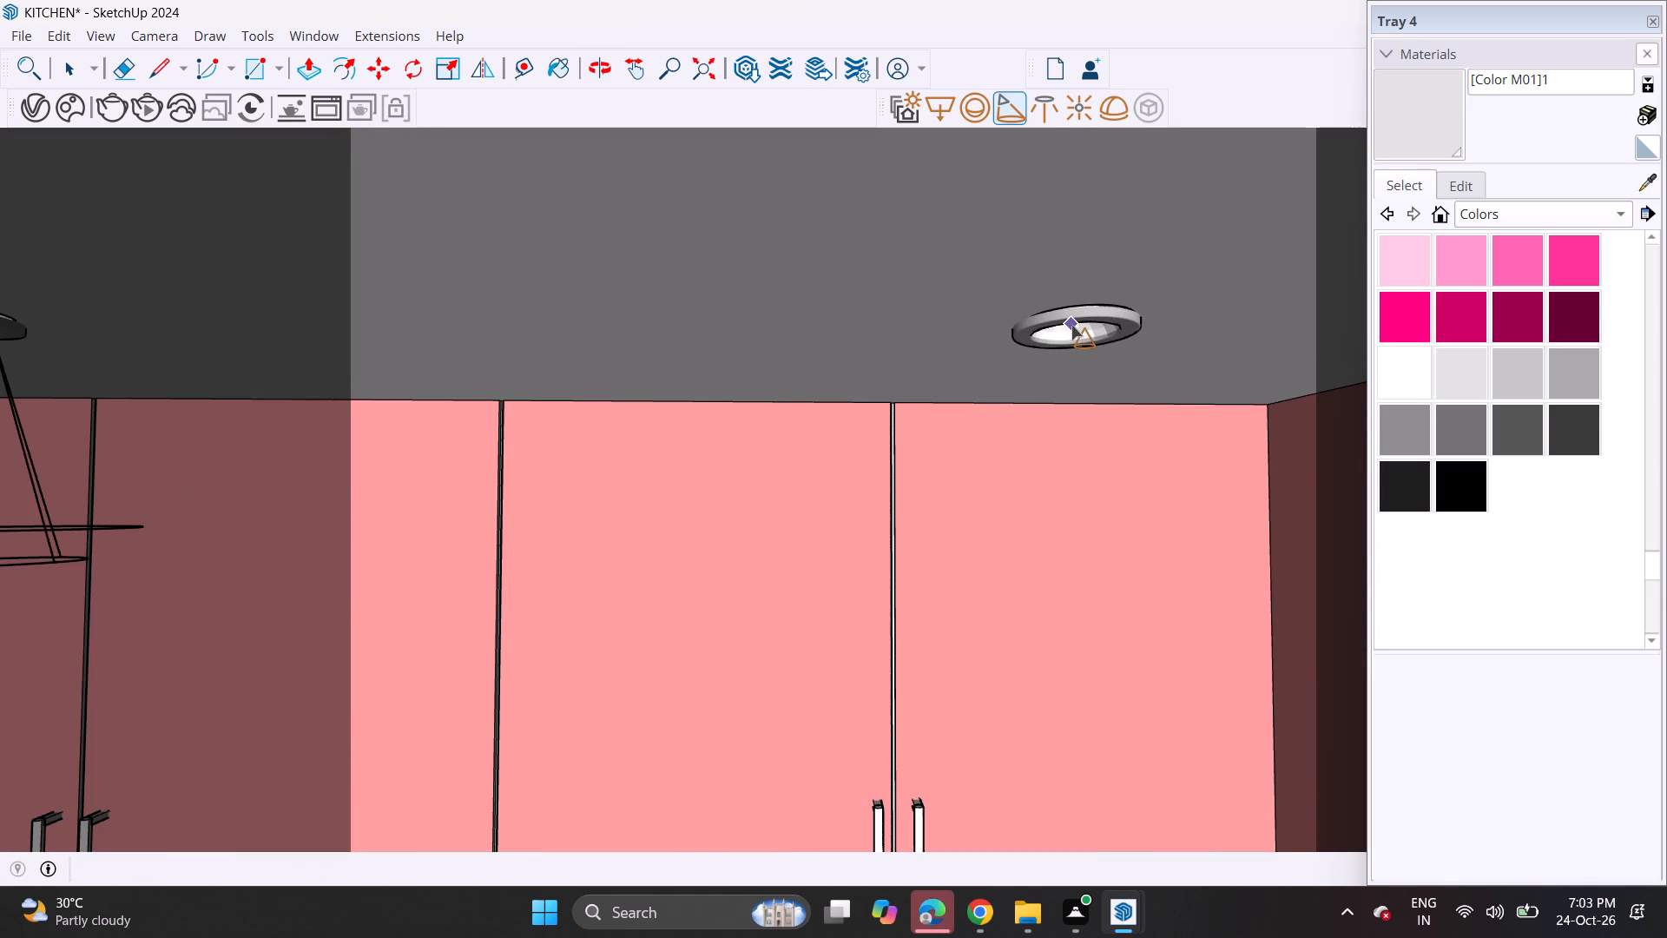
left_click(1080, 333)
Render the kitchen in V-Ray from a front view taking in the cooktop wall, all three spot lights and the wooden door.
scroll(874, 455, "down", 5)
scroll(835, 563, "down", 4)
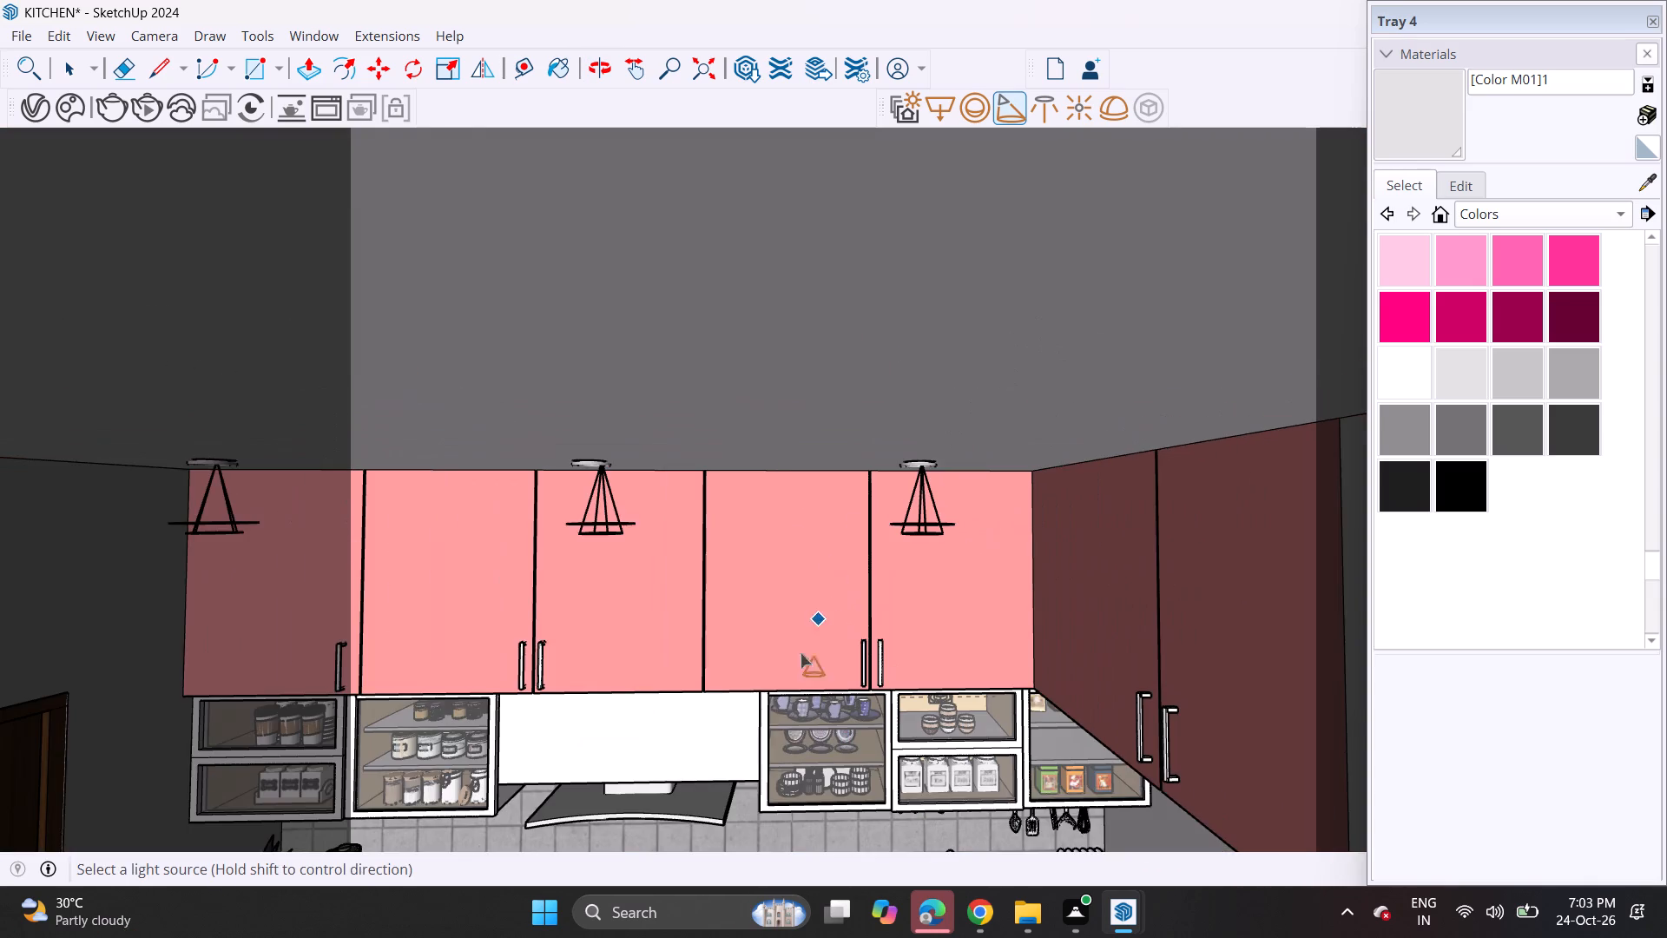
middle_click_drag(768, 716, 783, 572)
scroll(783, 558, "up", 1)
scroll(783, 558, "down", 1)
scroll(725, 643, "down", 2)
middle_click_drag(707, 685, 754, 636, "shift")
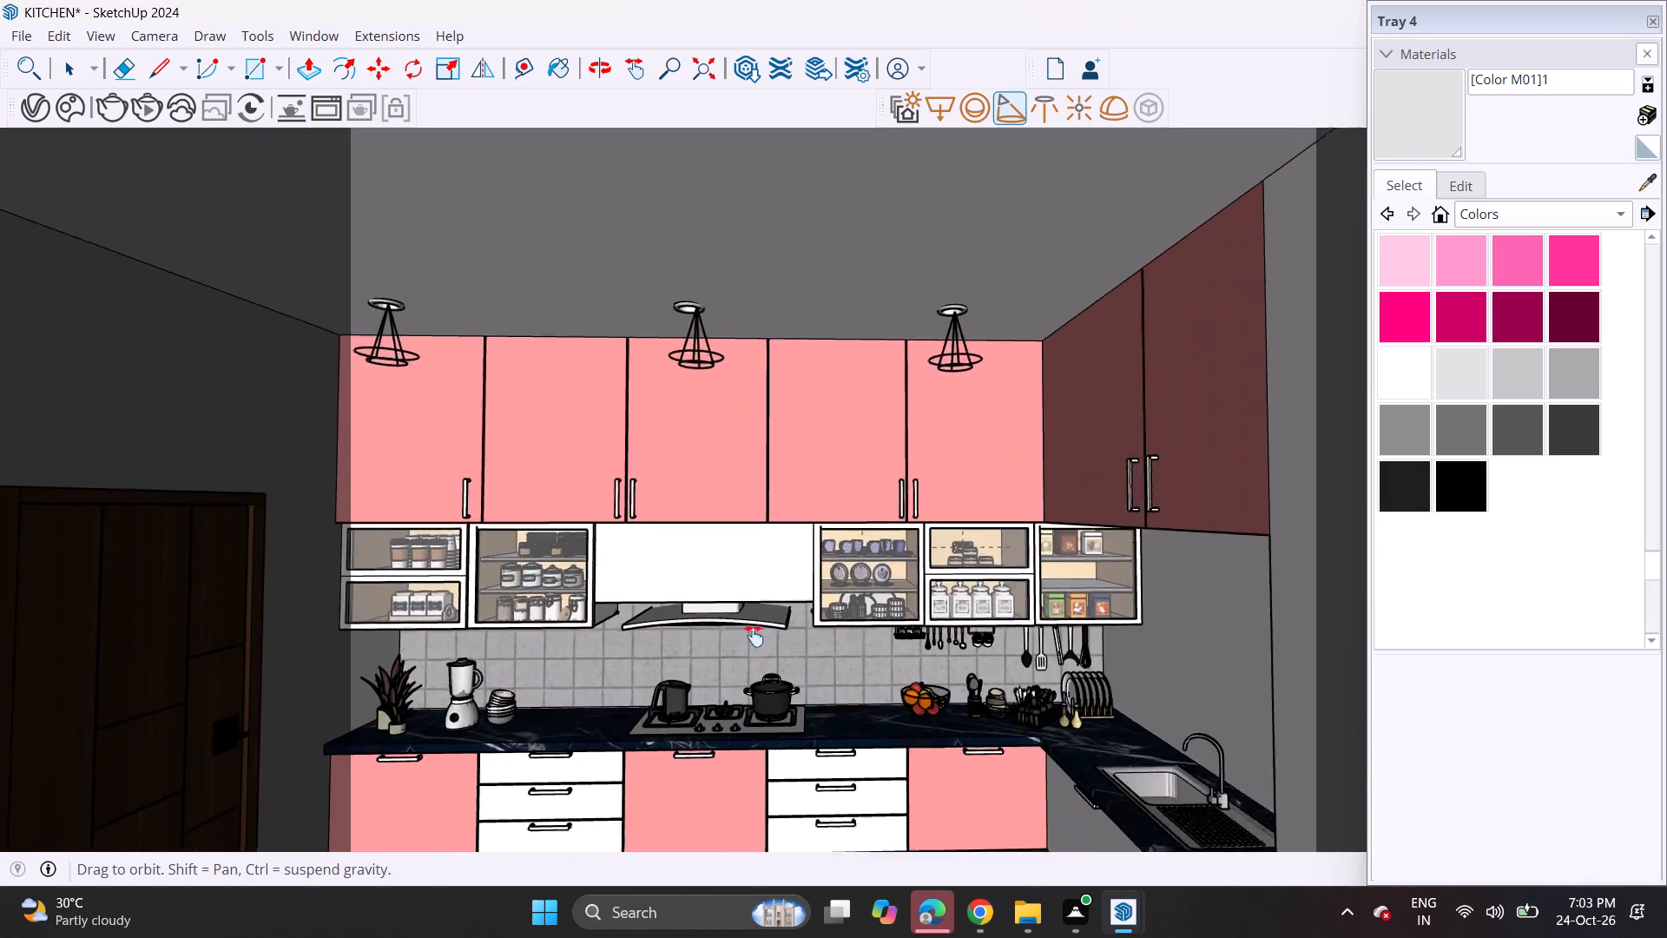
middle_click_drag(754, 636, 795, 584, "shift")
scroll(795, 583, "down", 3)
middle_click_drag(795, 583, 815, 594, "shift")
scroll(815, 595, "up", 3)
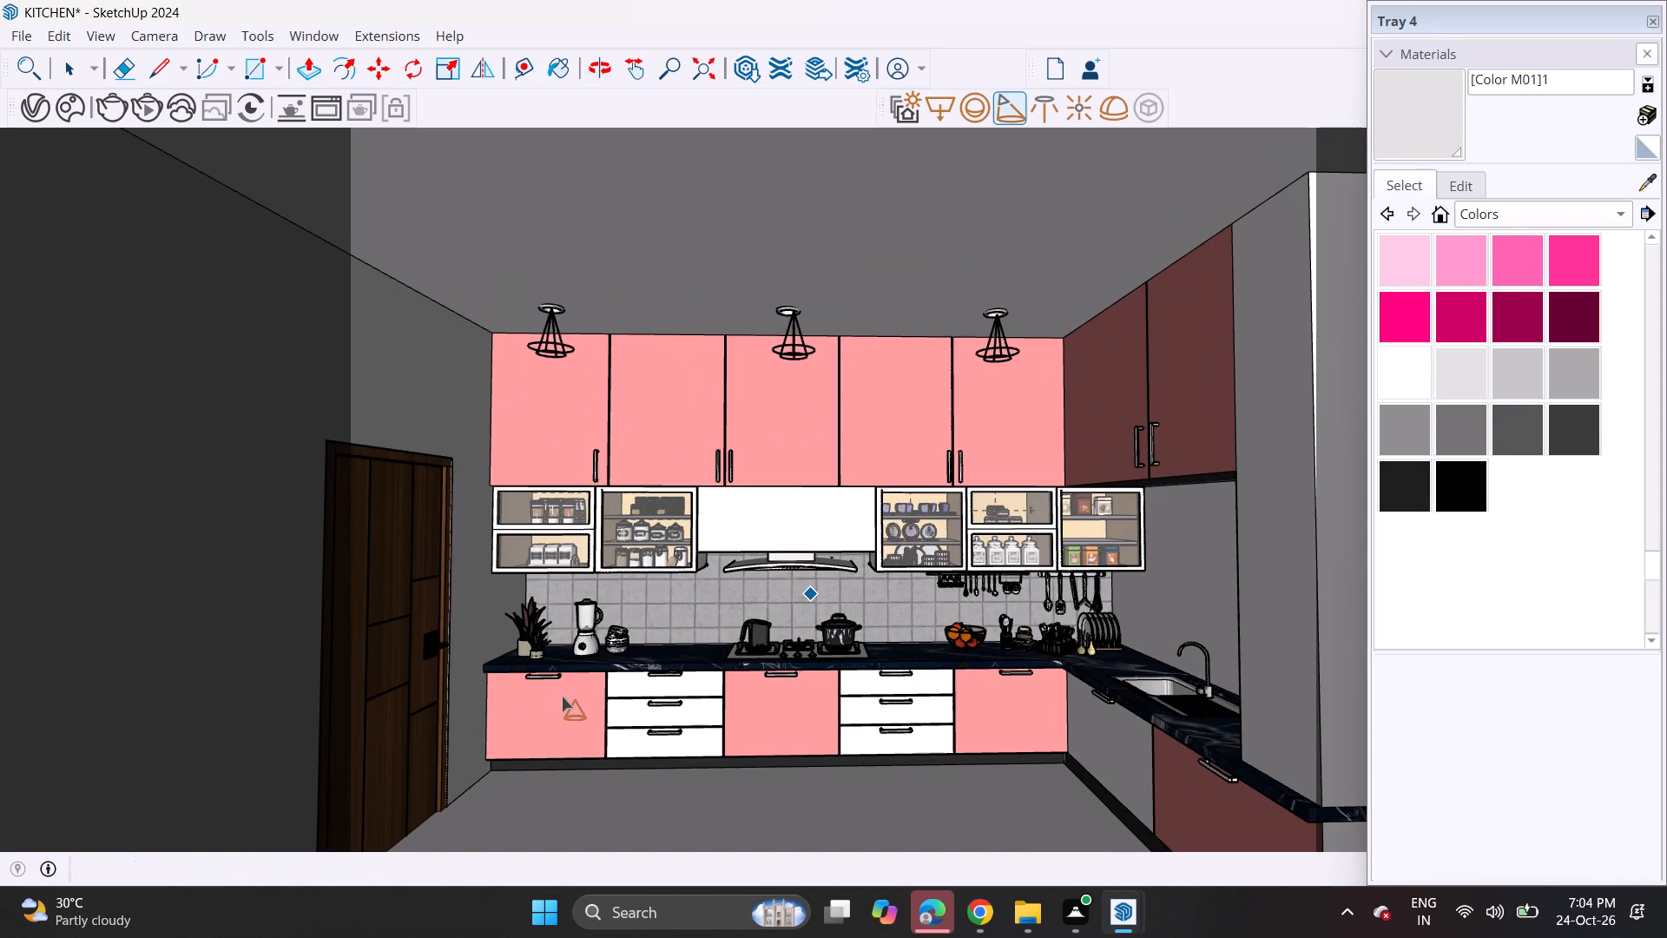
scroll(562, 697, "up", 1)
scroll(562, 698, "down", 1)
key("space")
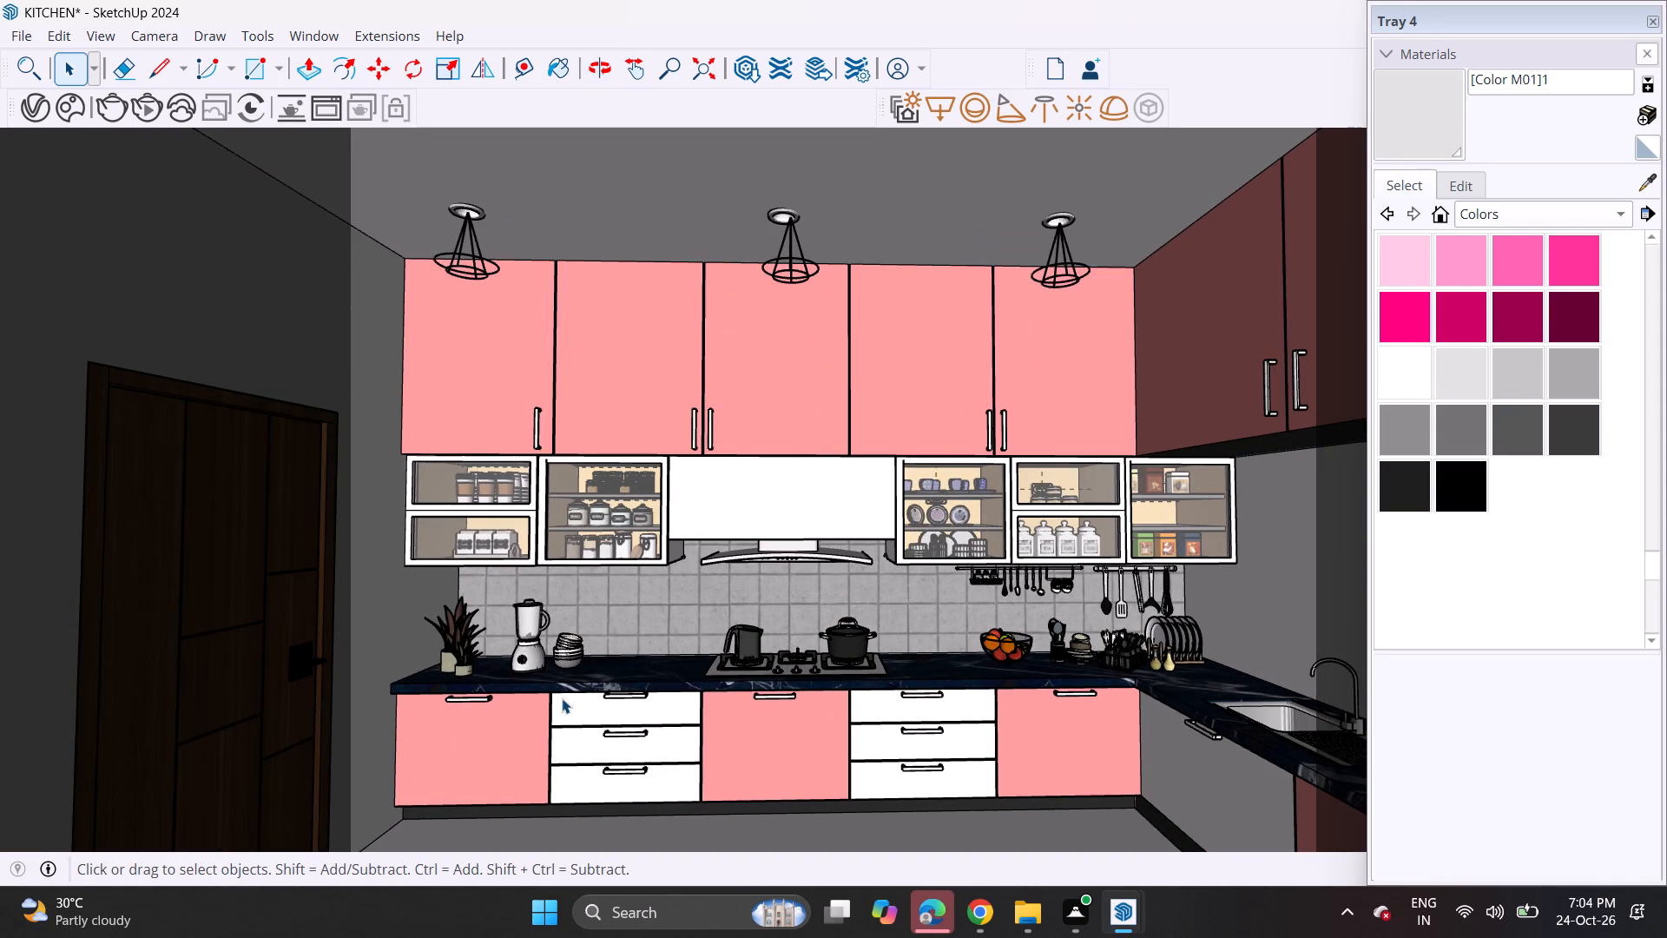
scroll(562, 698, "down", 3)
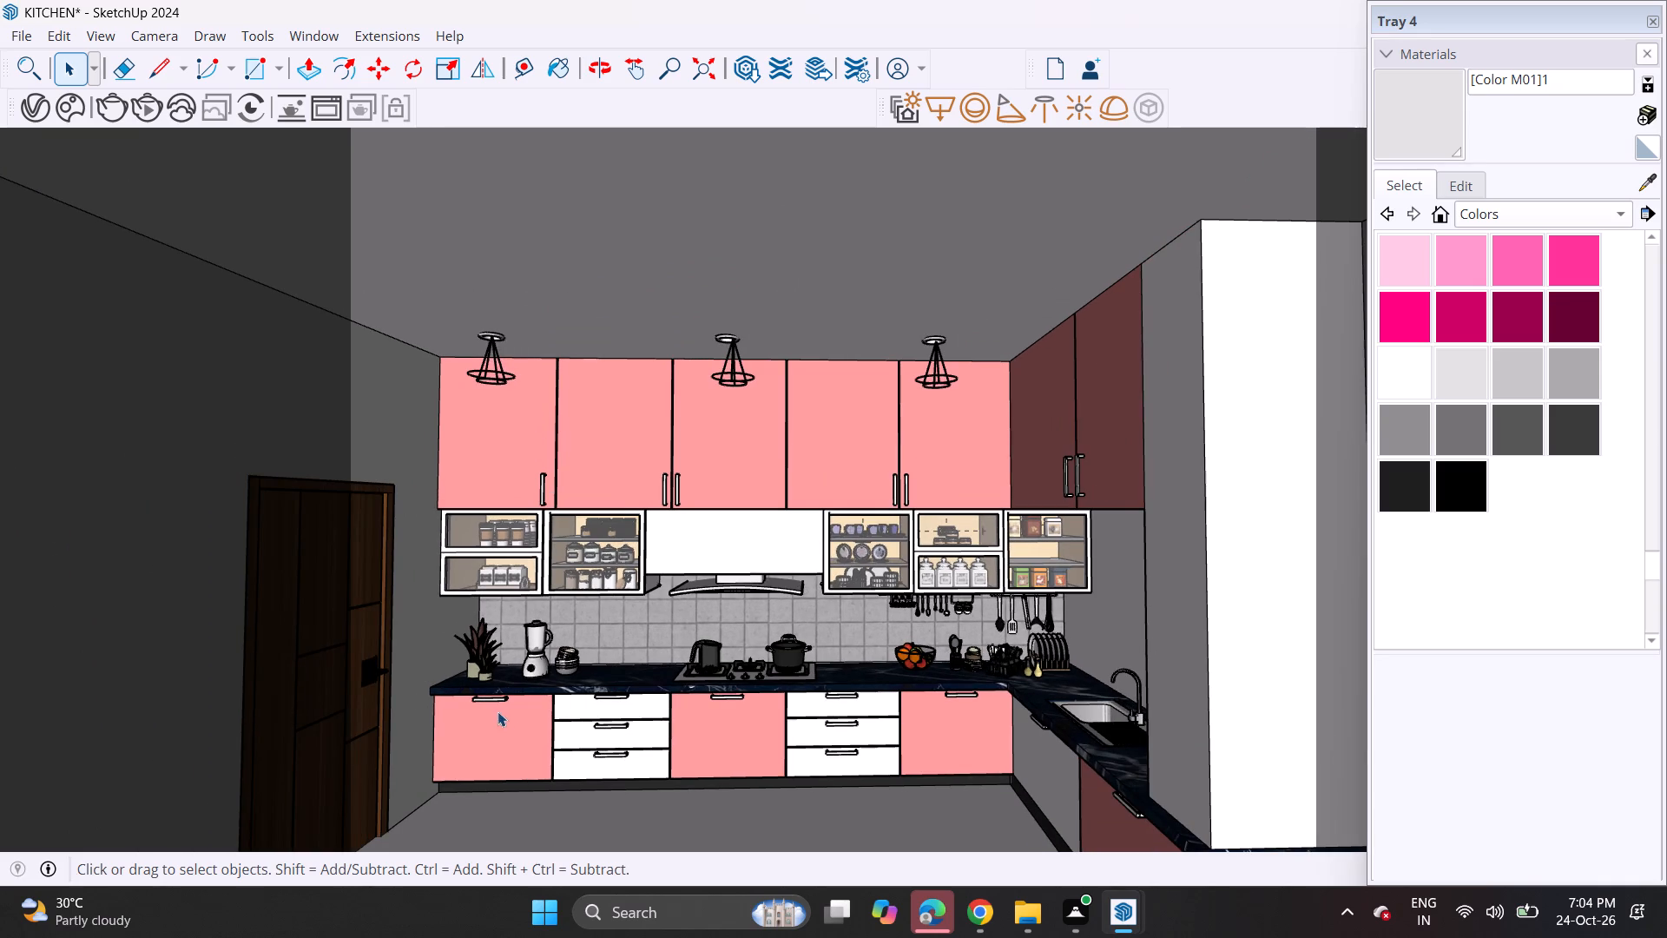
middle_click_drag(496, 714, 566, 670, "shift")
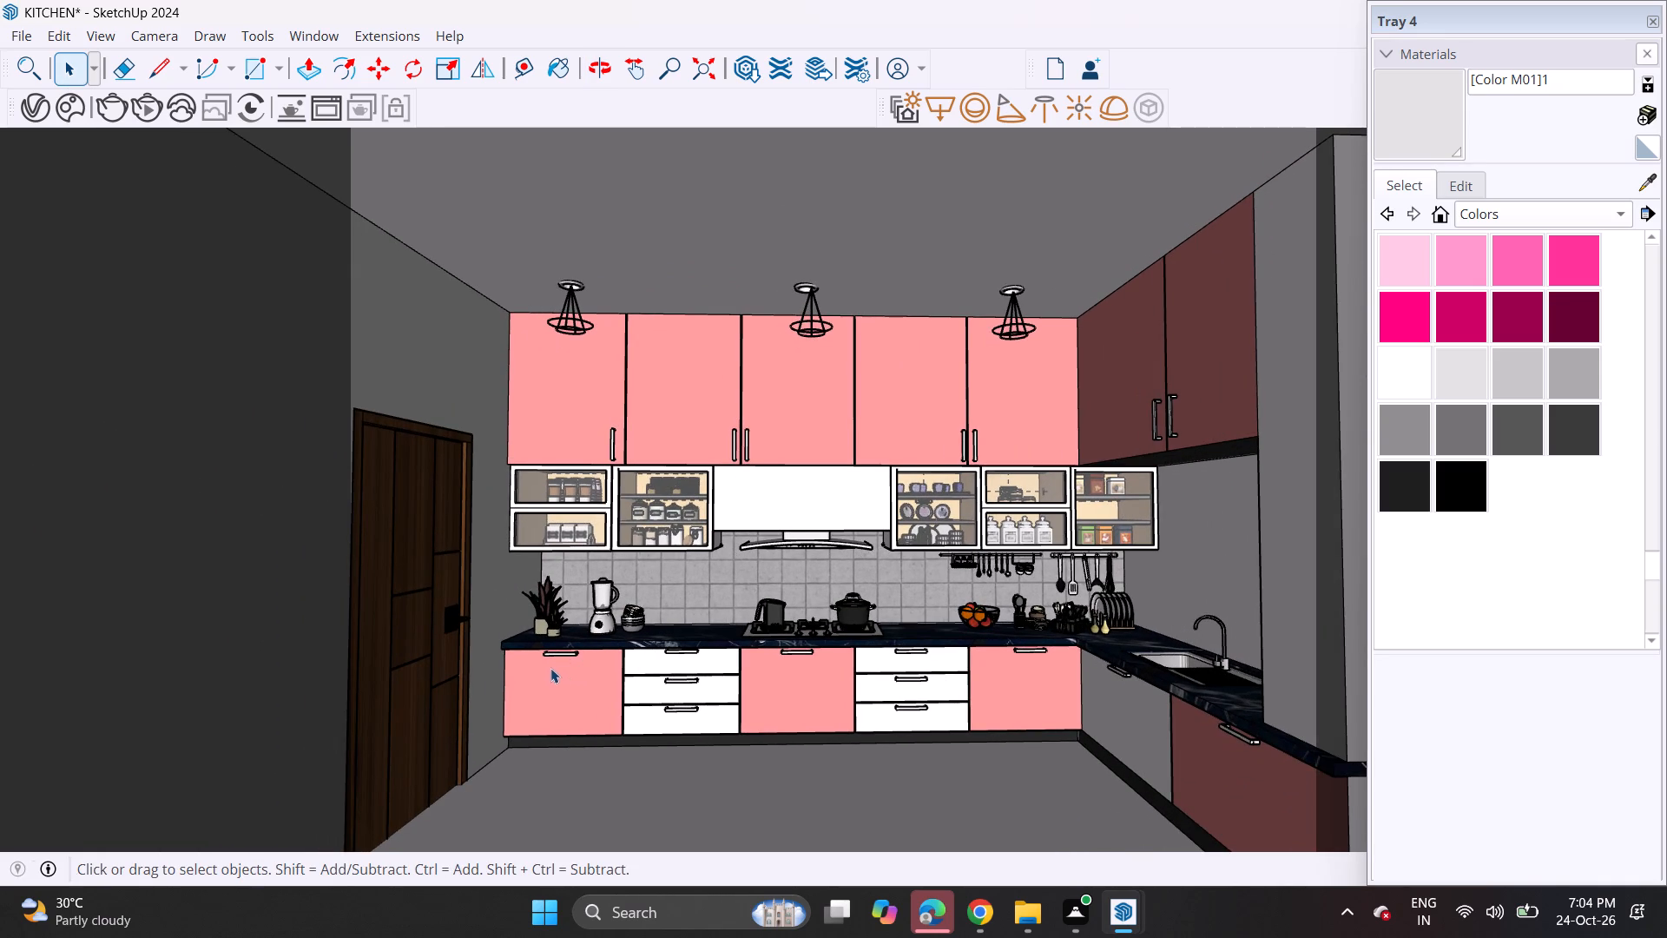
middle_click_drag(569, 671, 569, 679, "shift")
scroll(565, 677, "up", 1)
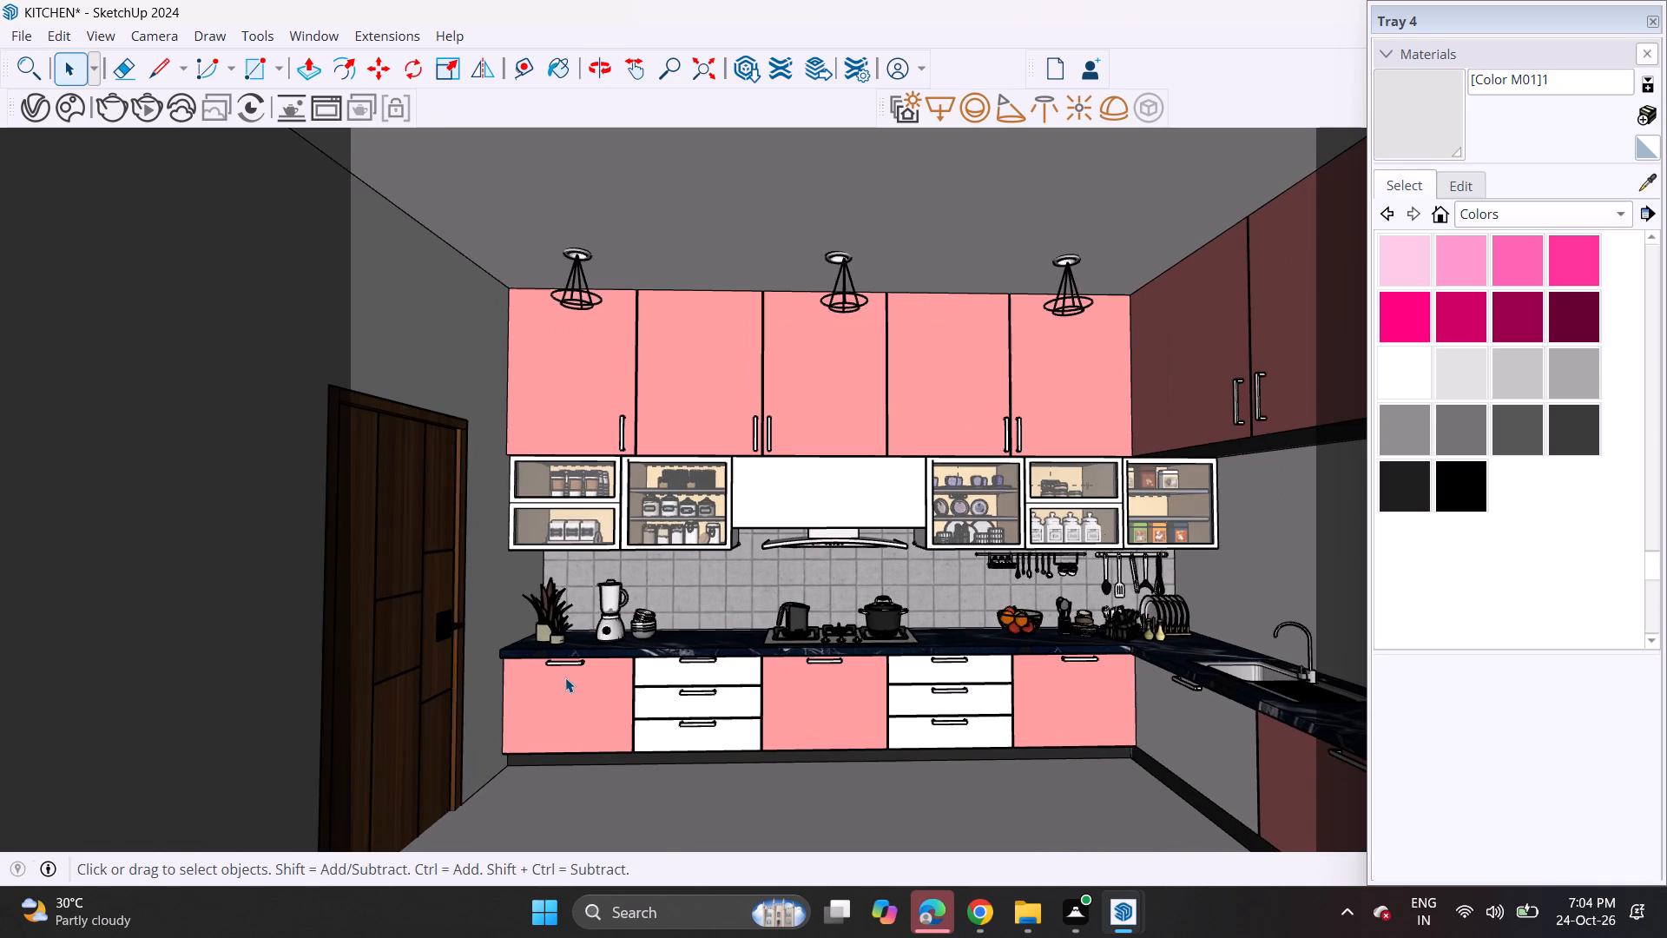
middle_click_drag(530, 662, 474, 644, "shift")
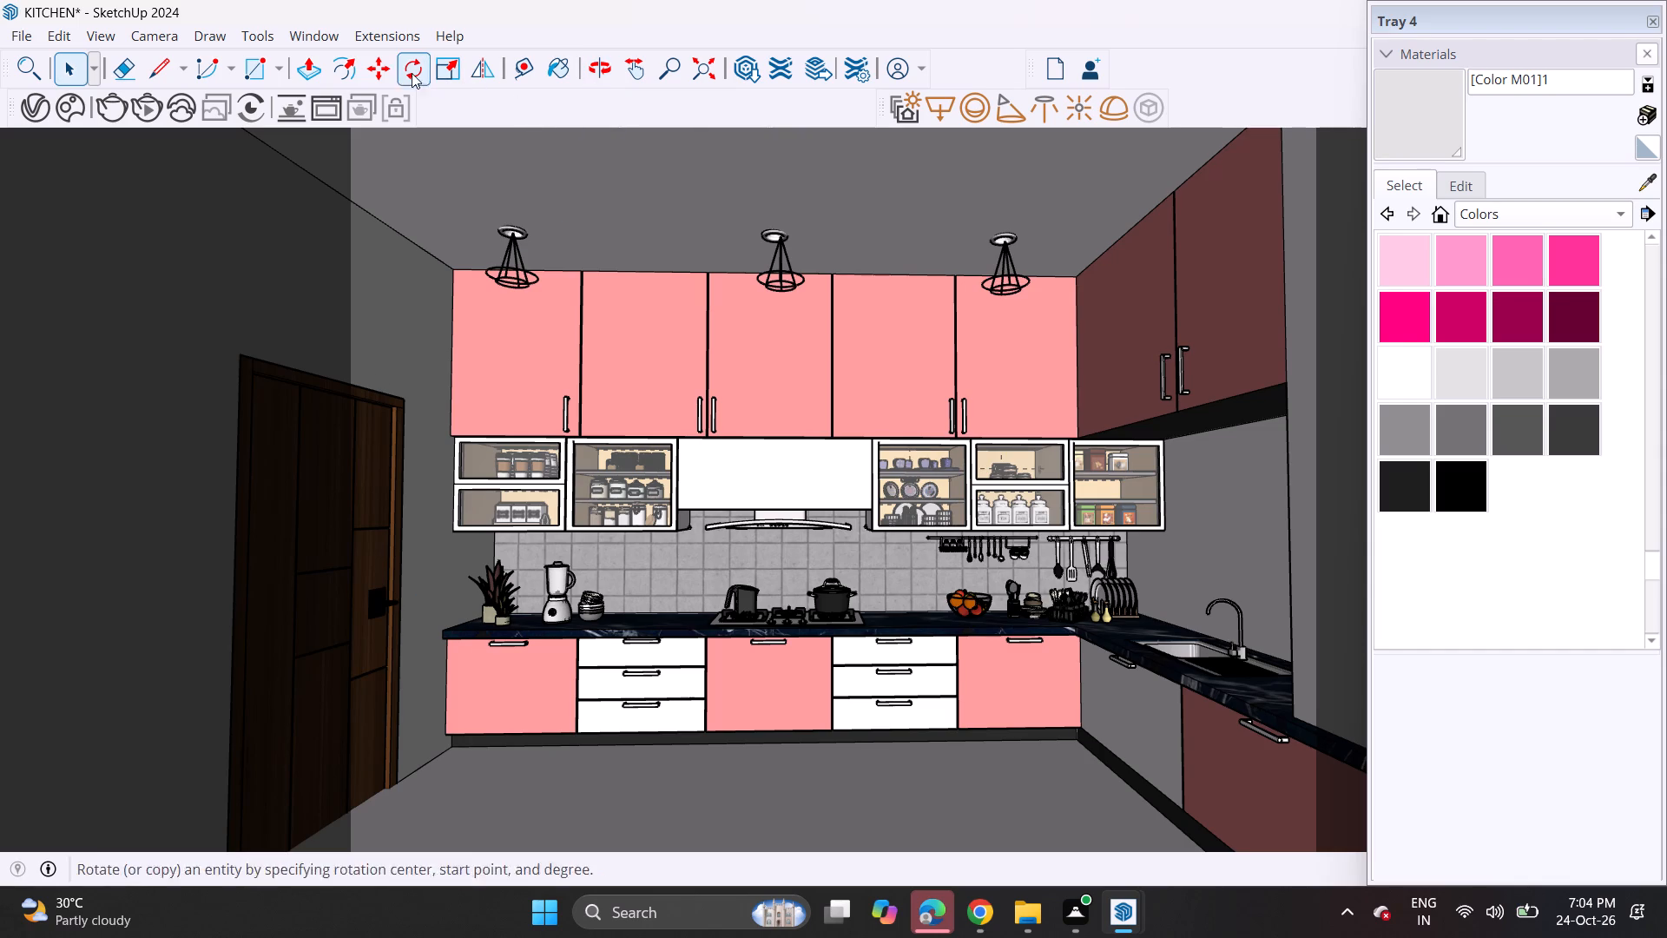
left_click(110, 105)
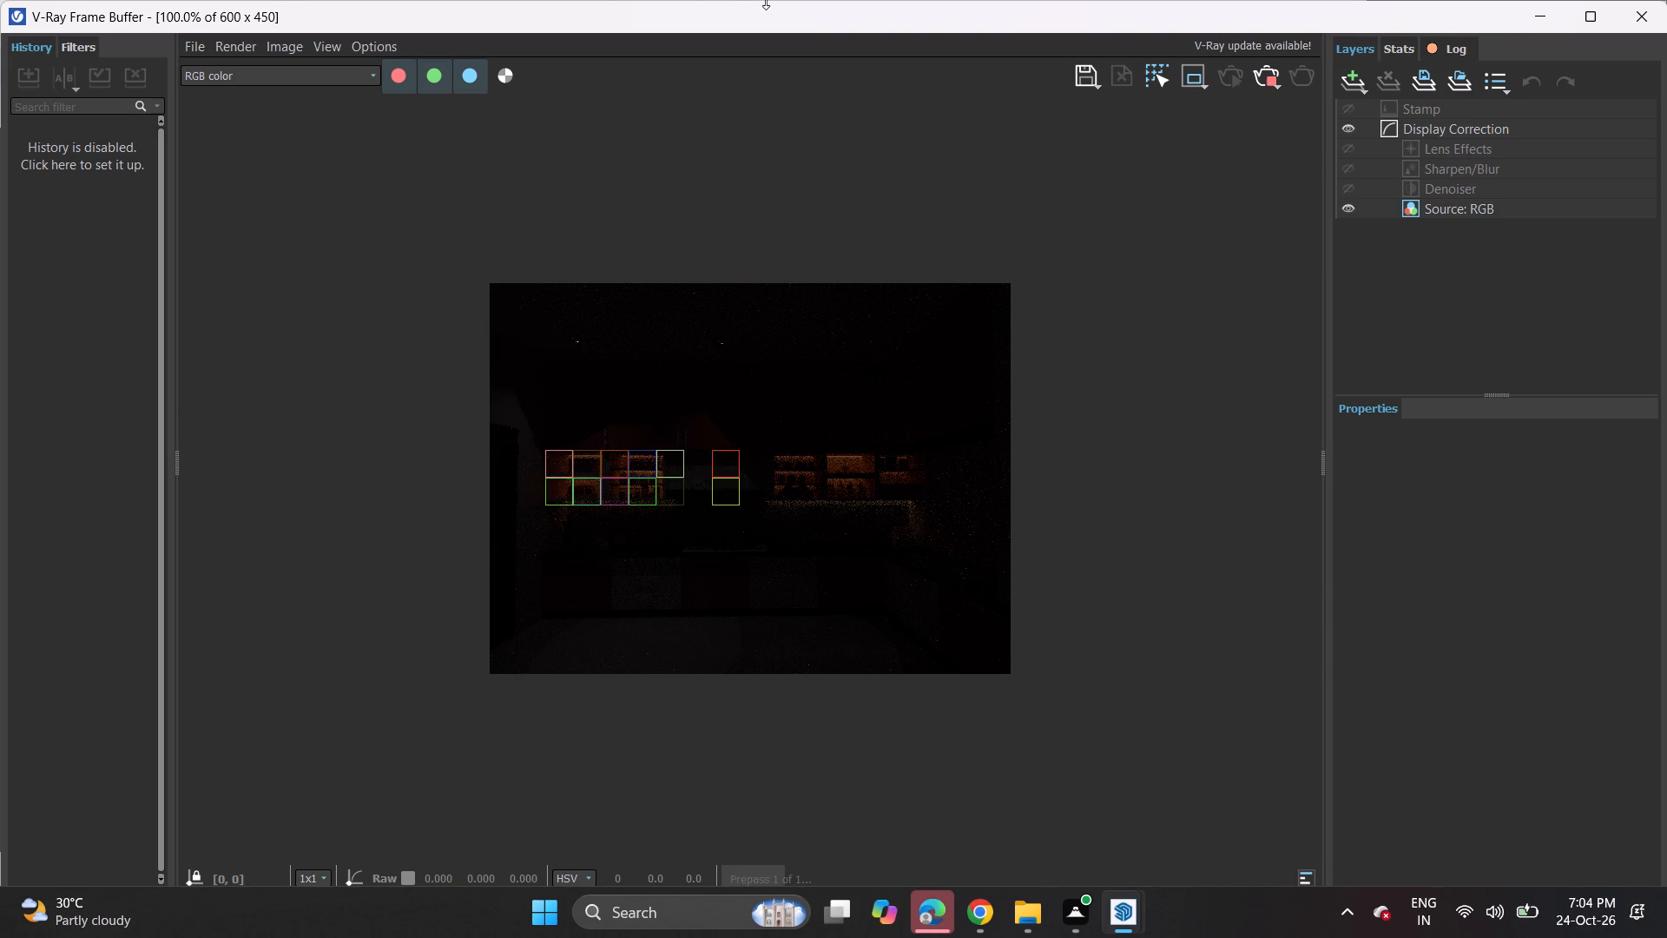
Add an Exposure correction layer to the render with exposure 5.000, and close the frame buffer.
left_click(1345, 79)
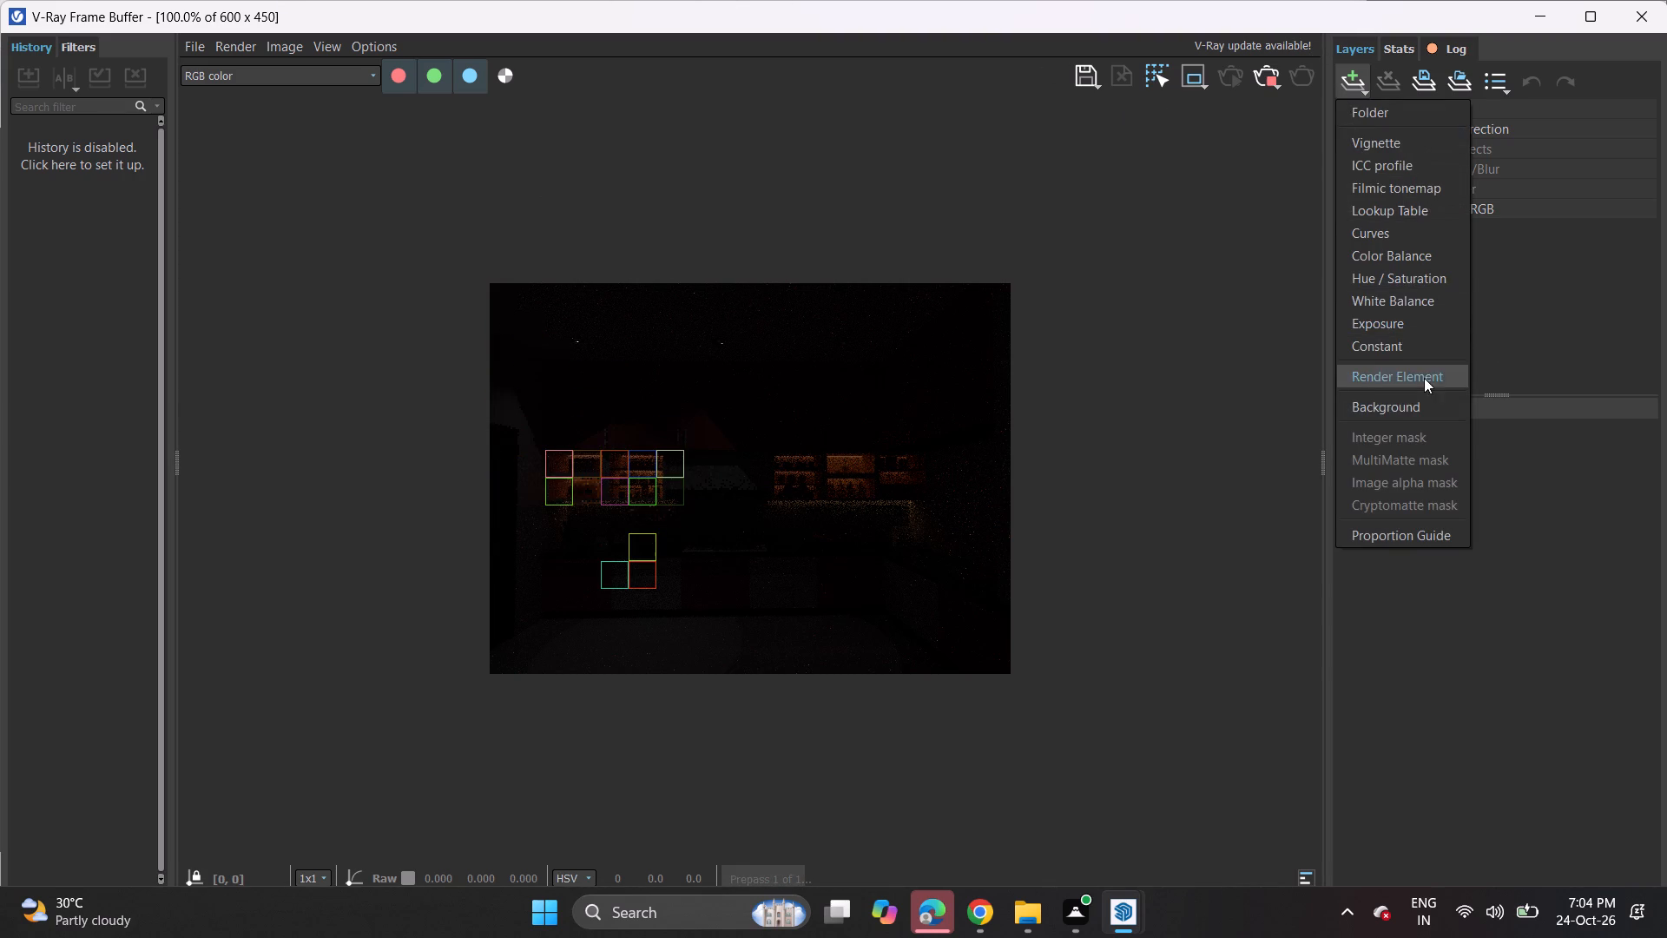
left_click(1431, 330)
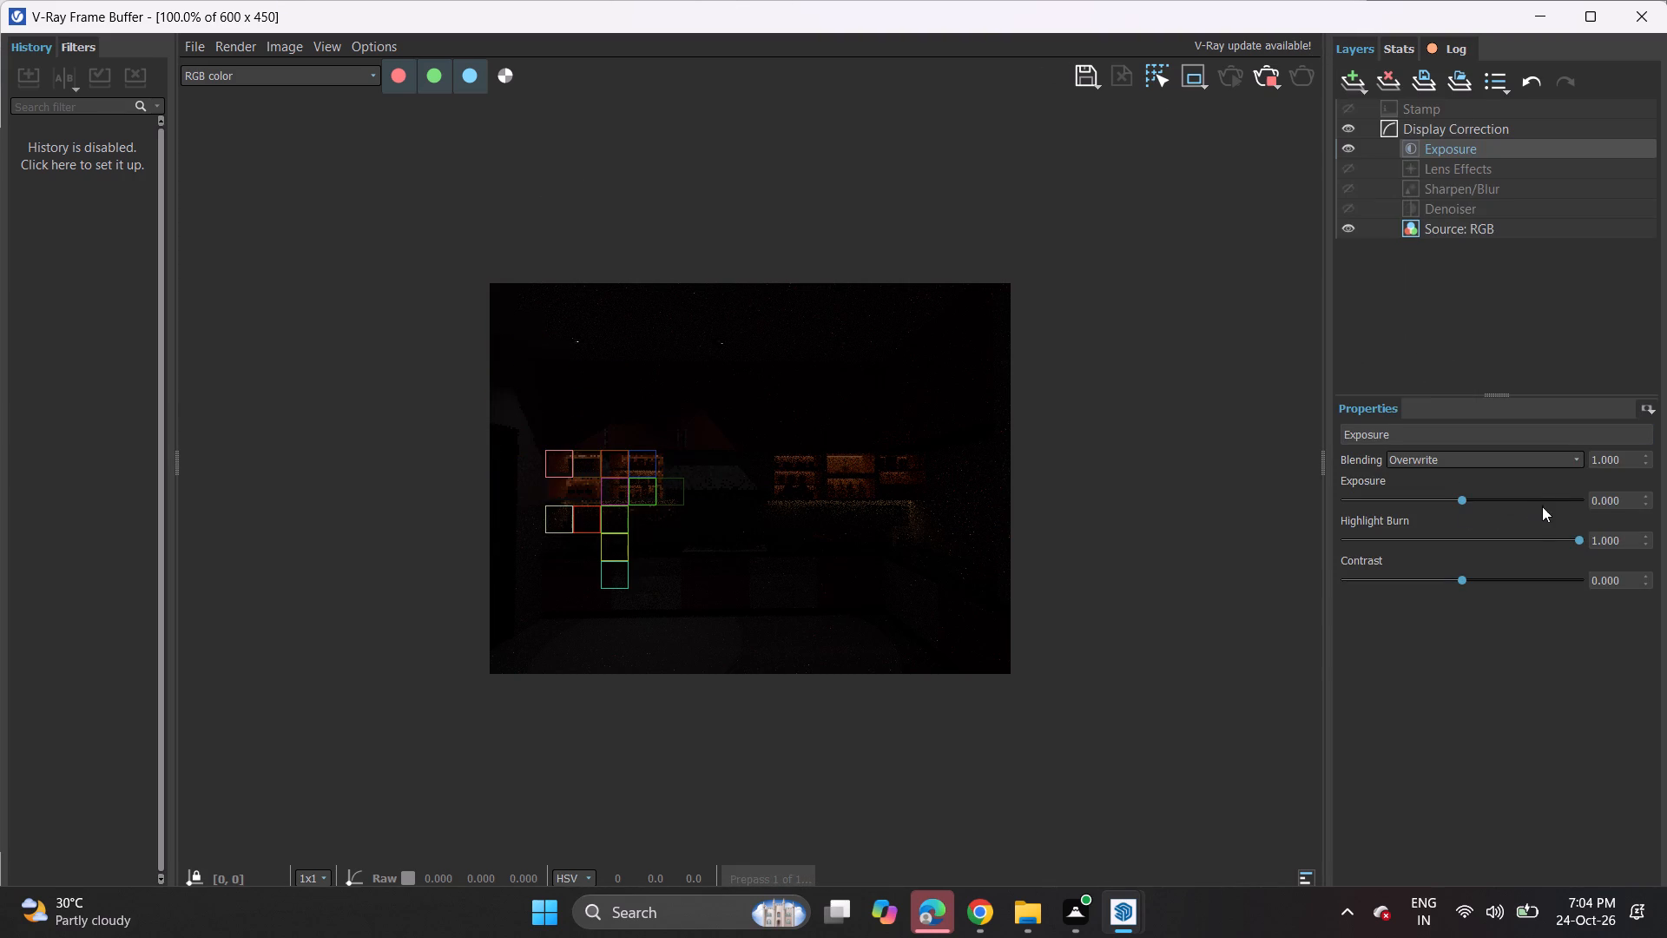
left_click(1542, 505)
left_click(1559, 502)
left_click_drag(1579, 498, 1613, 491)
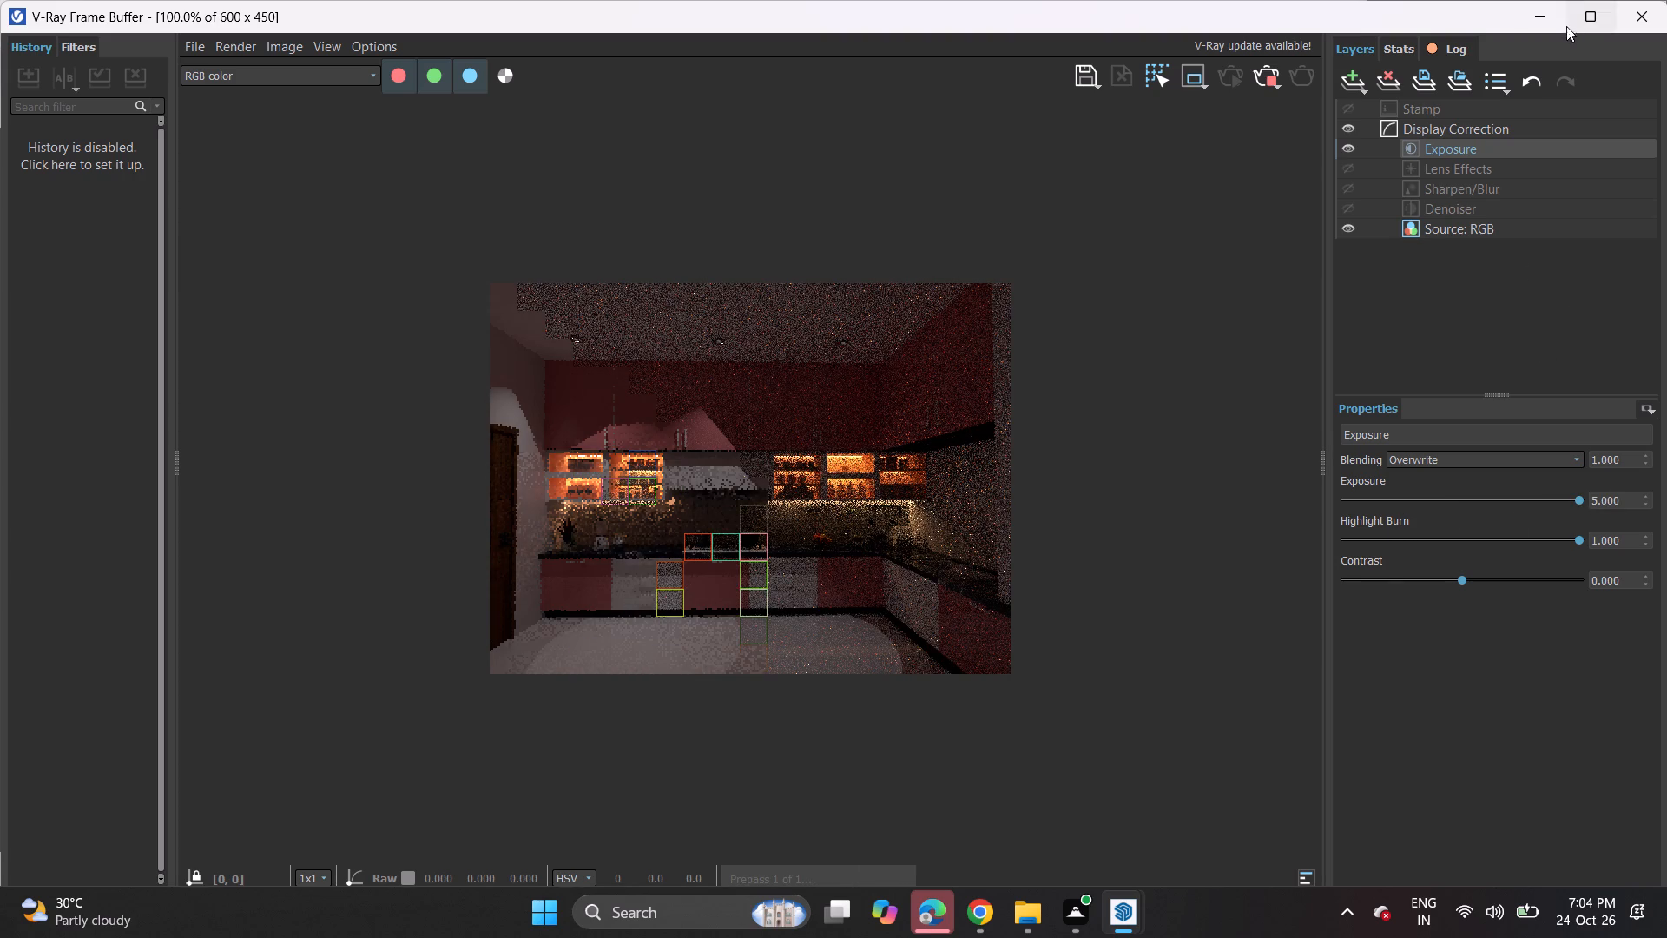
left_click(1639, 28)
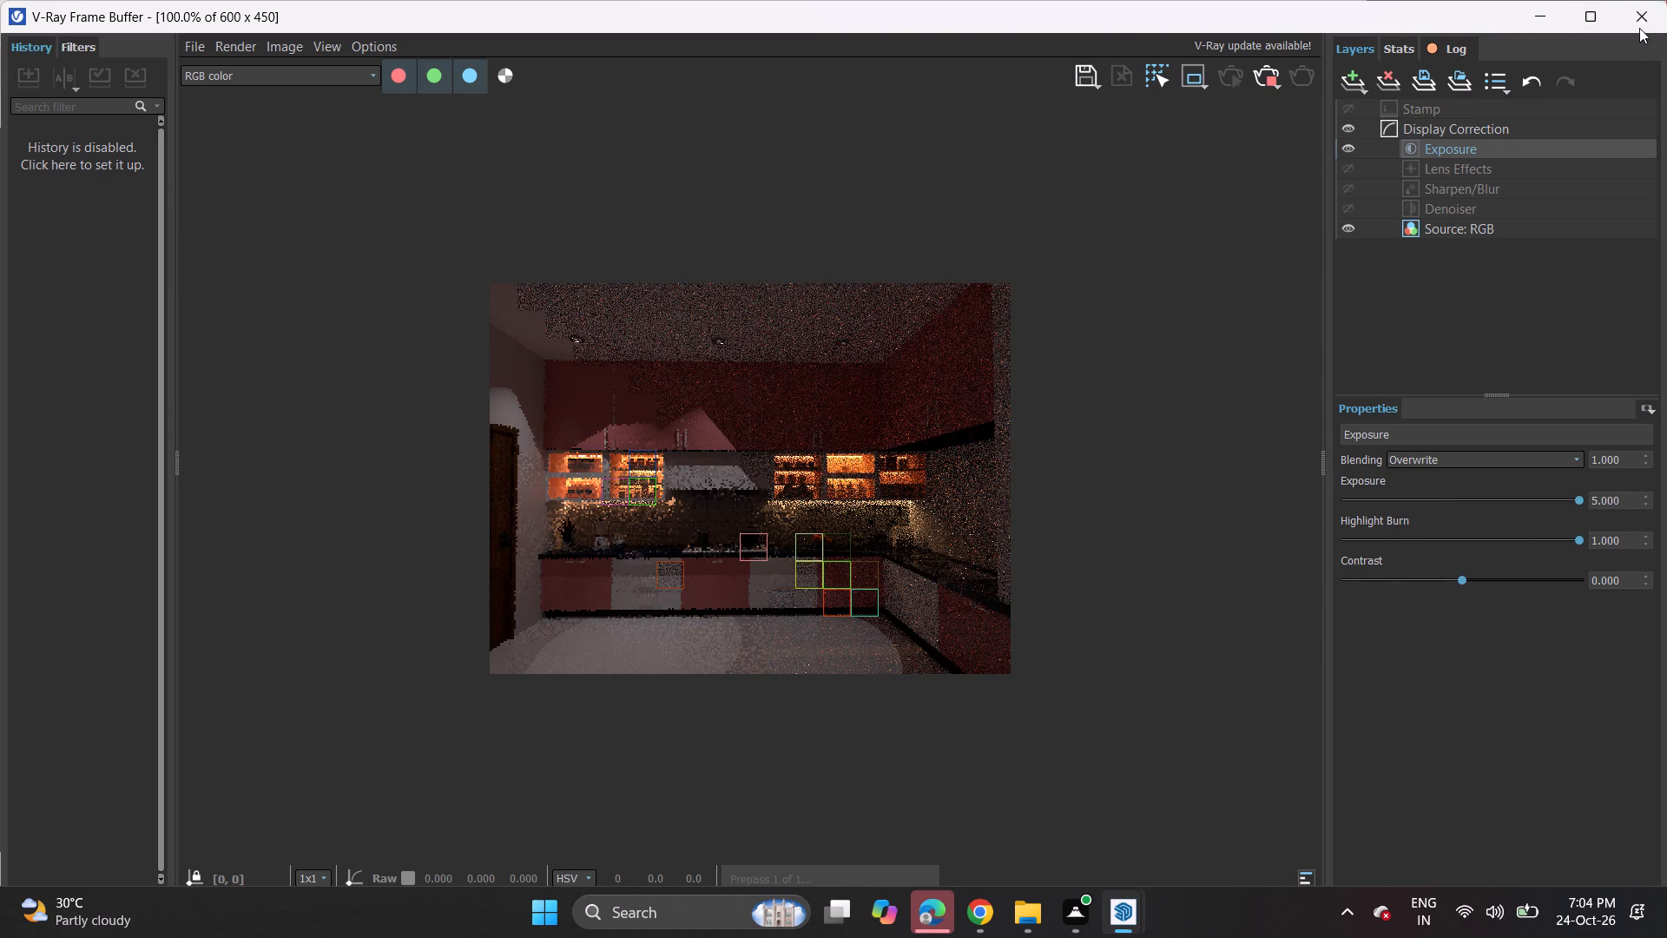
Set the SunLight's intensity multiplier to 20 in the V-Ray Asset Editor.
left_click(33, 121)
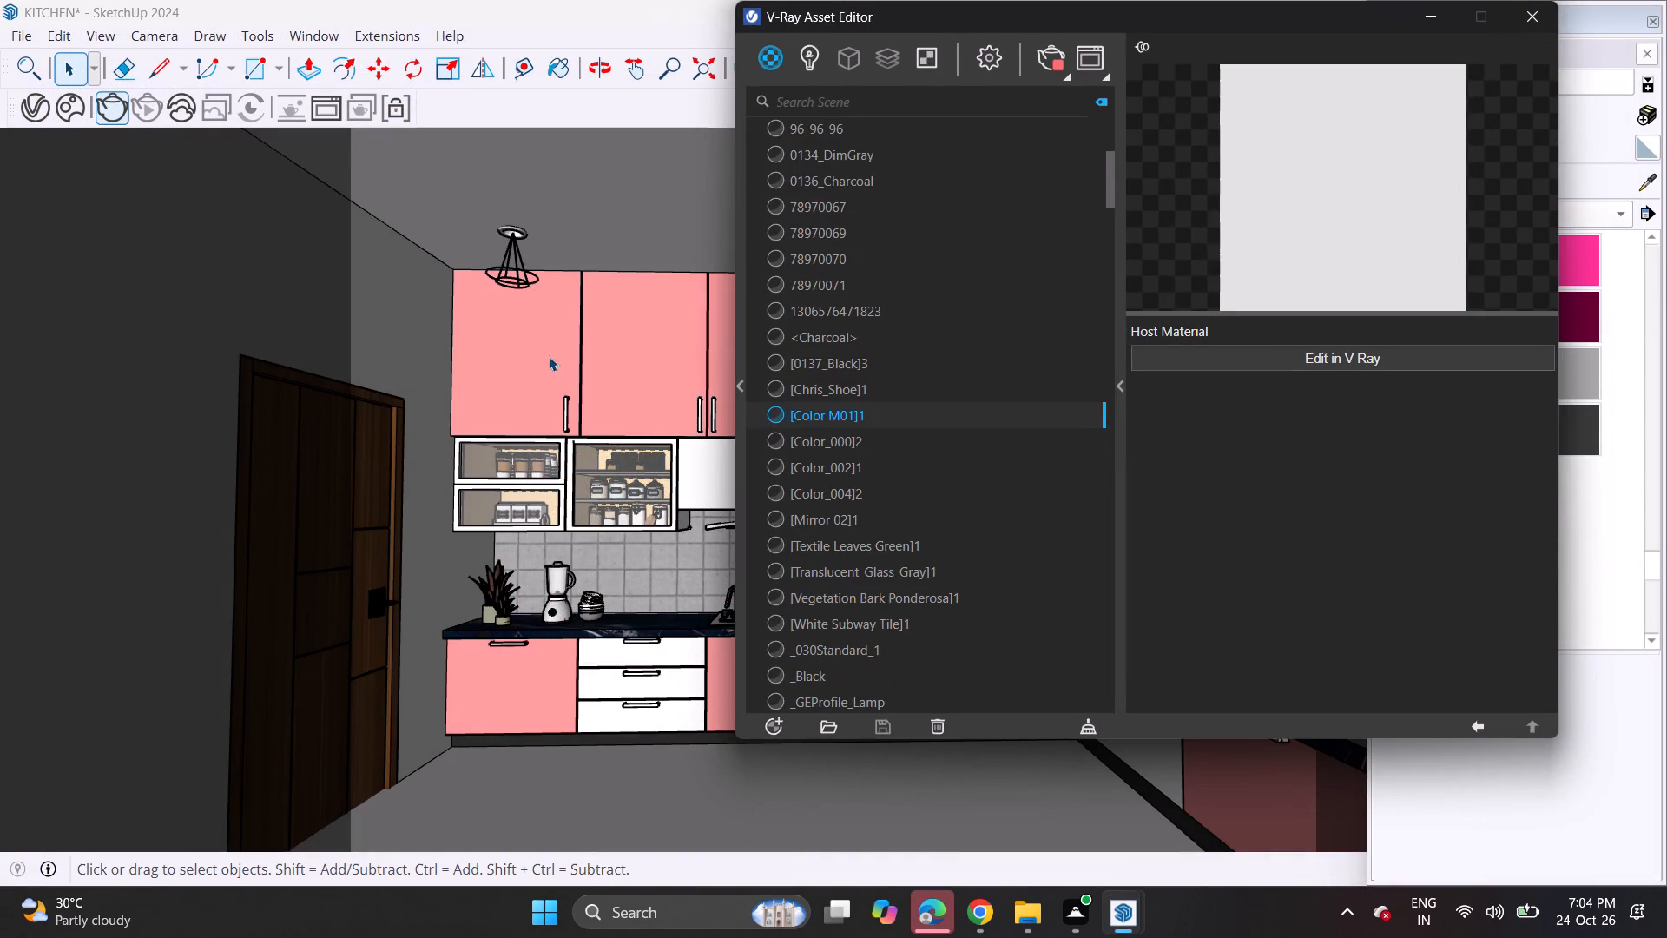
scroll(829, 516, "down", 2)
left_click(808, 72)
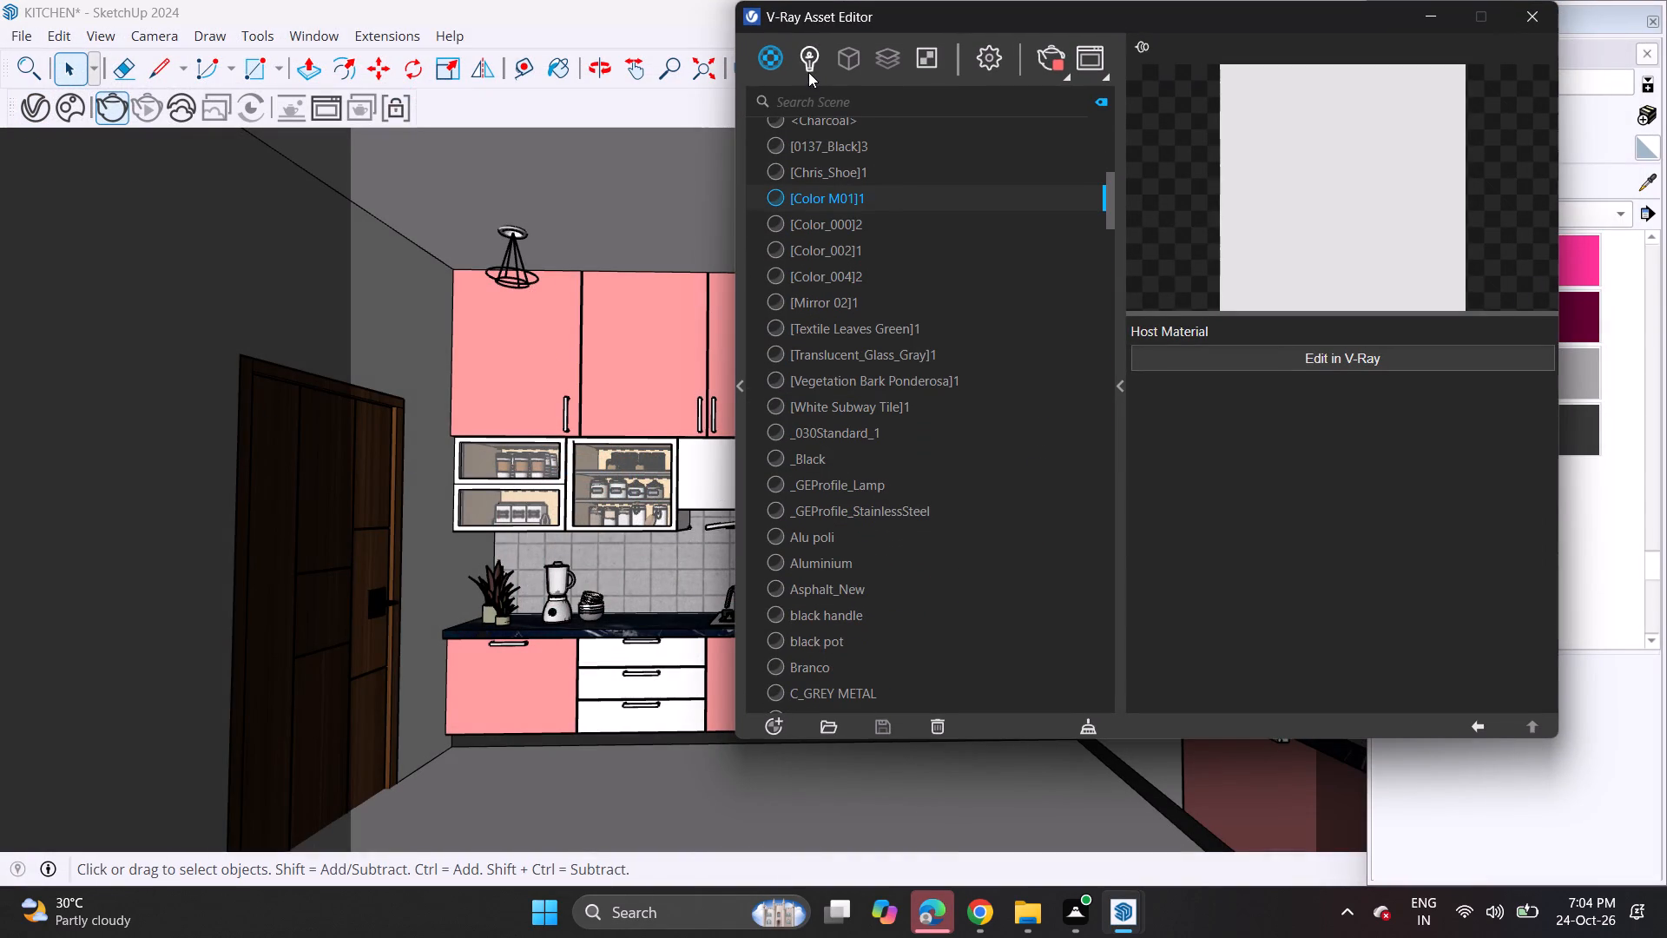
left_click(1046, 542)
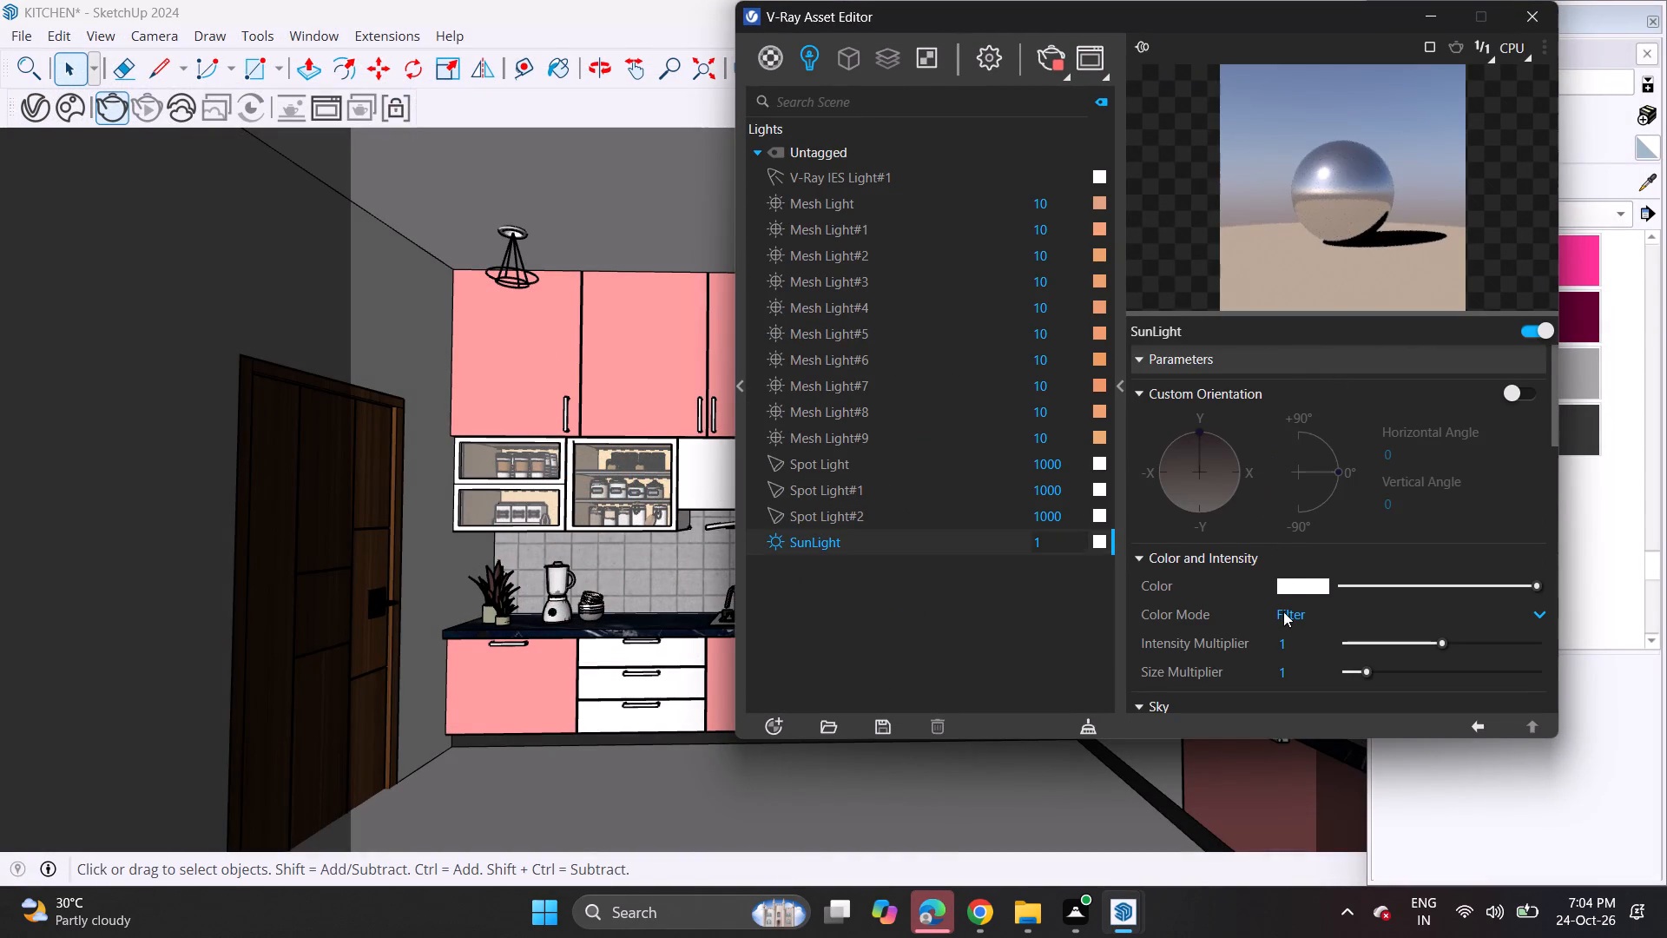
left_click(1289, 645)
key("BackSpace")
type("20")
key("Return")
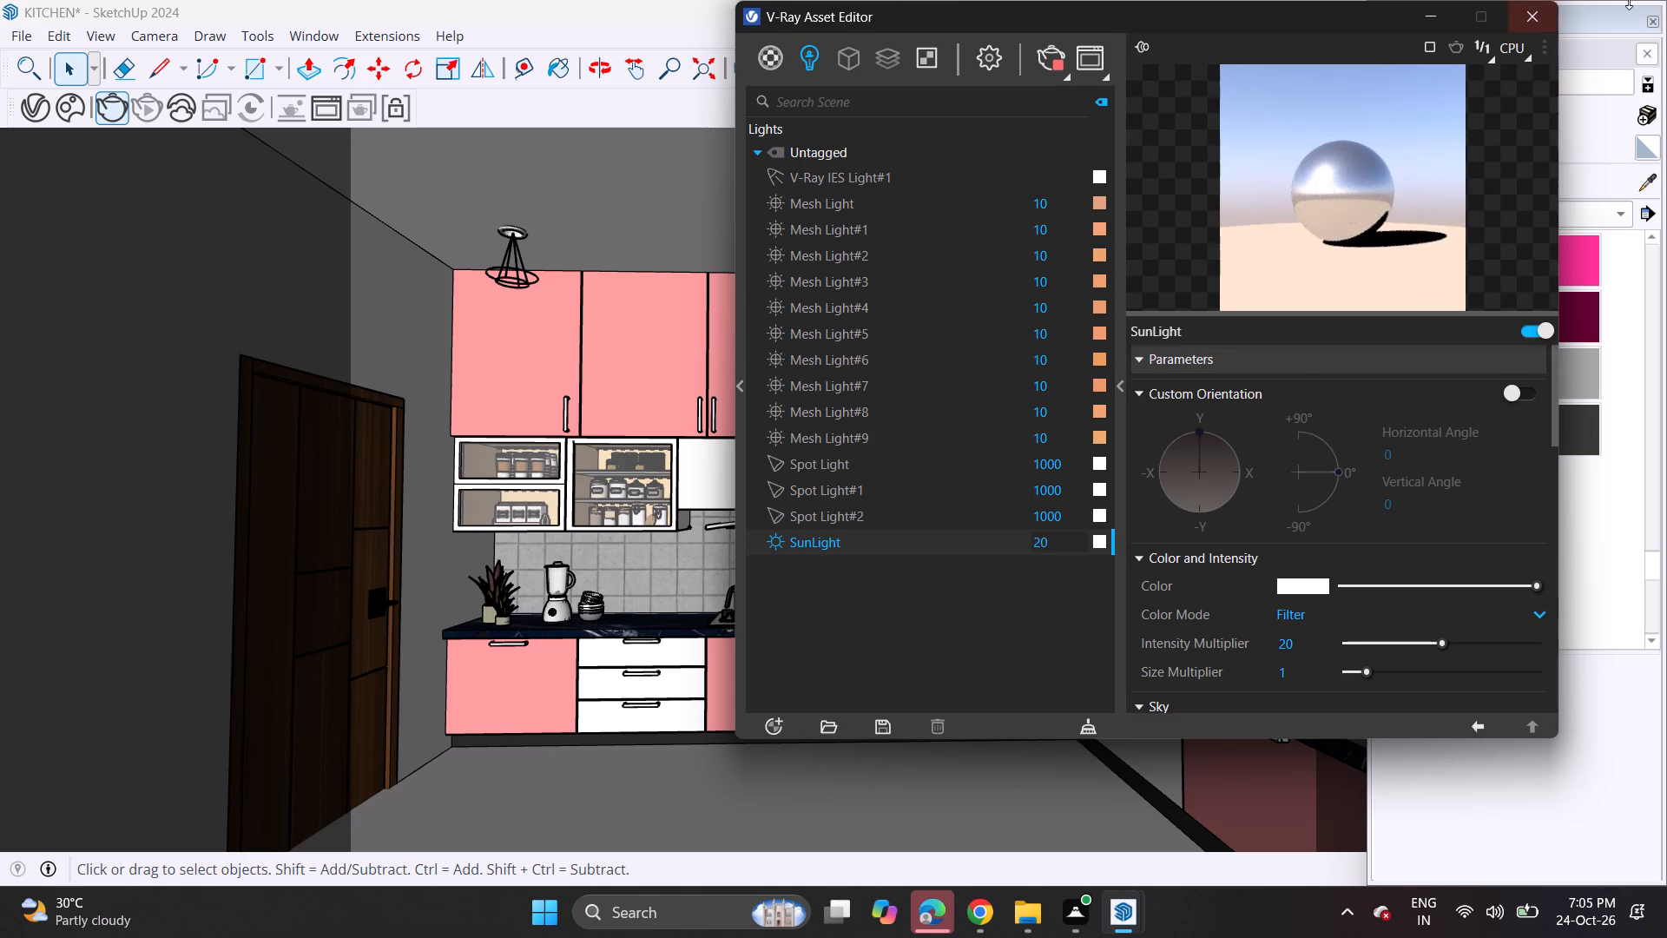
Stop the running render and render the kitchen again with the new sunlight intensity.
left_click(109, 113)
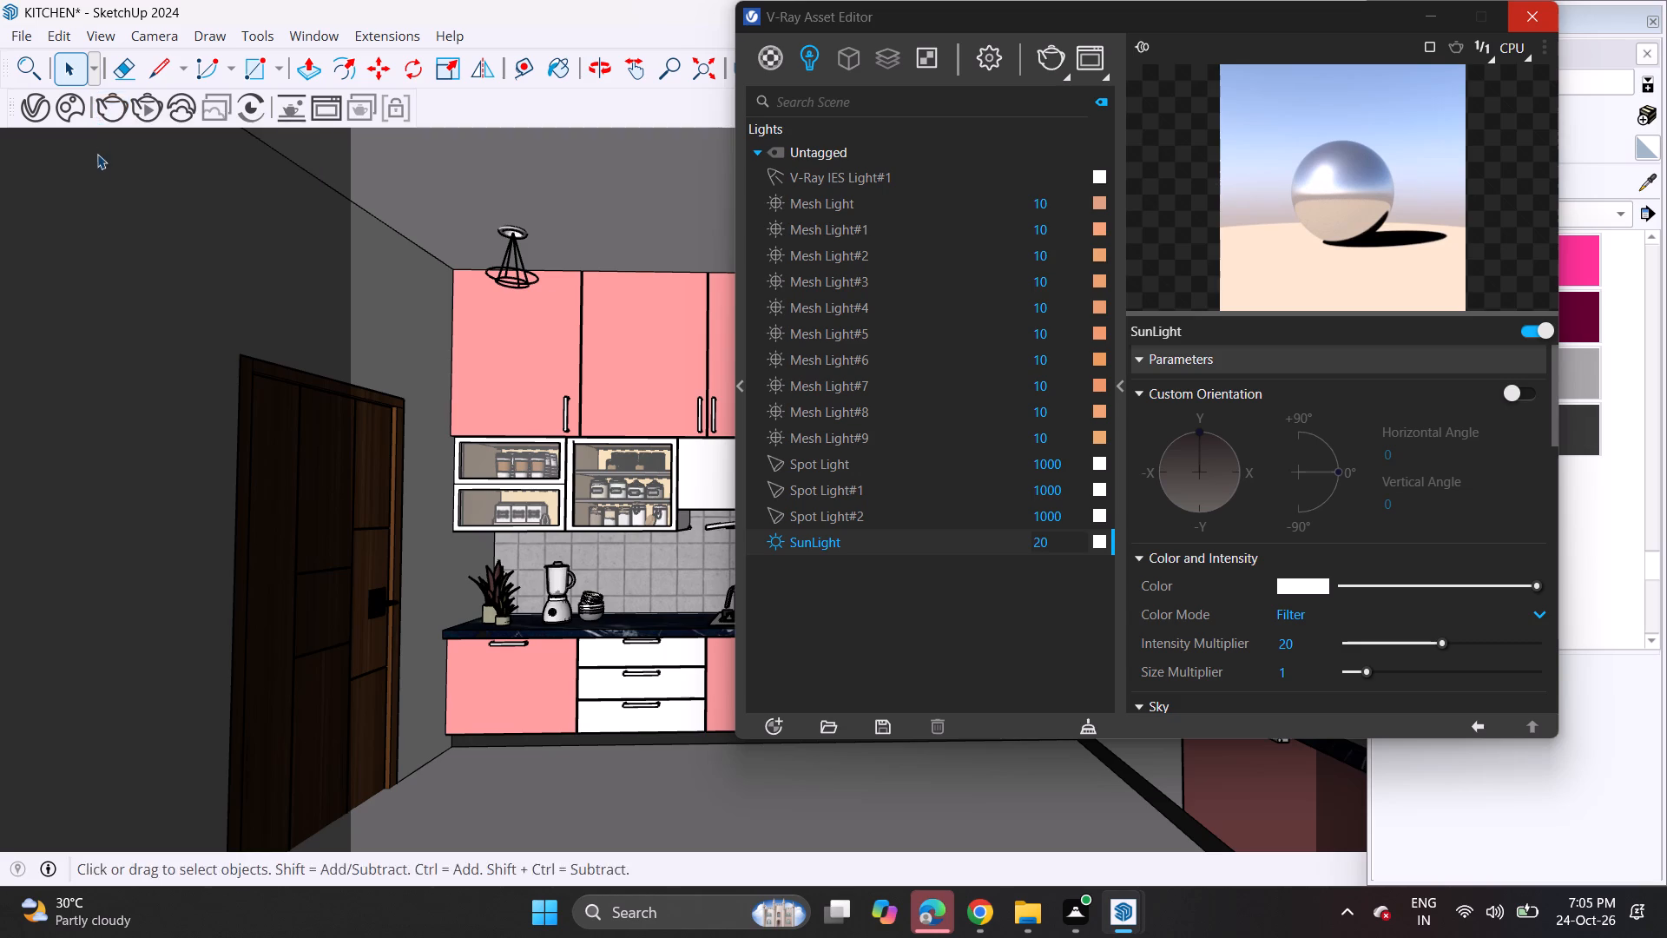
left_click(104, 106)
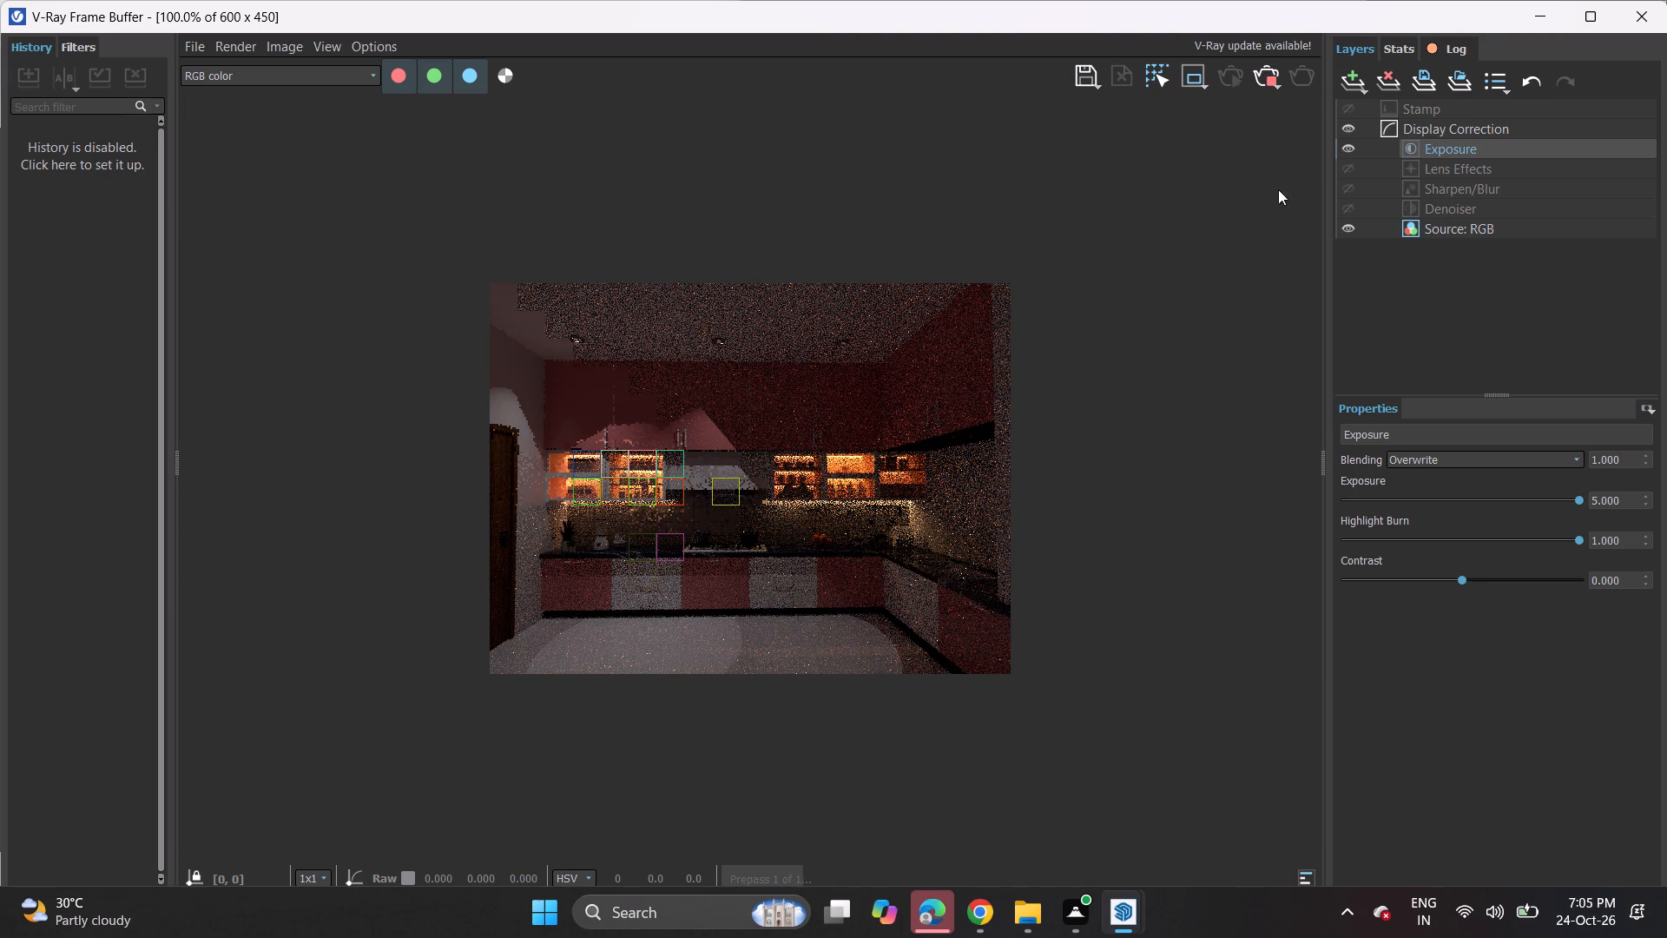
Add a second Exposure correction layer to the render and set its exposure to 3.444.
left_click(1356, 91)
left_click(1418, 329)
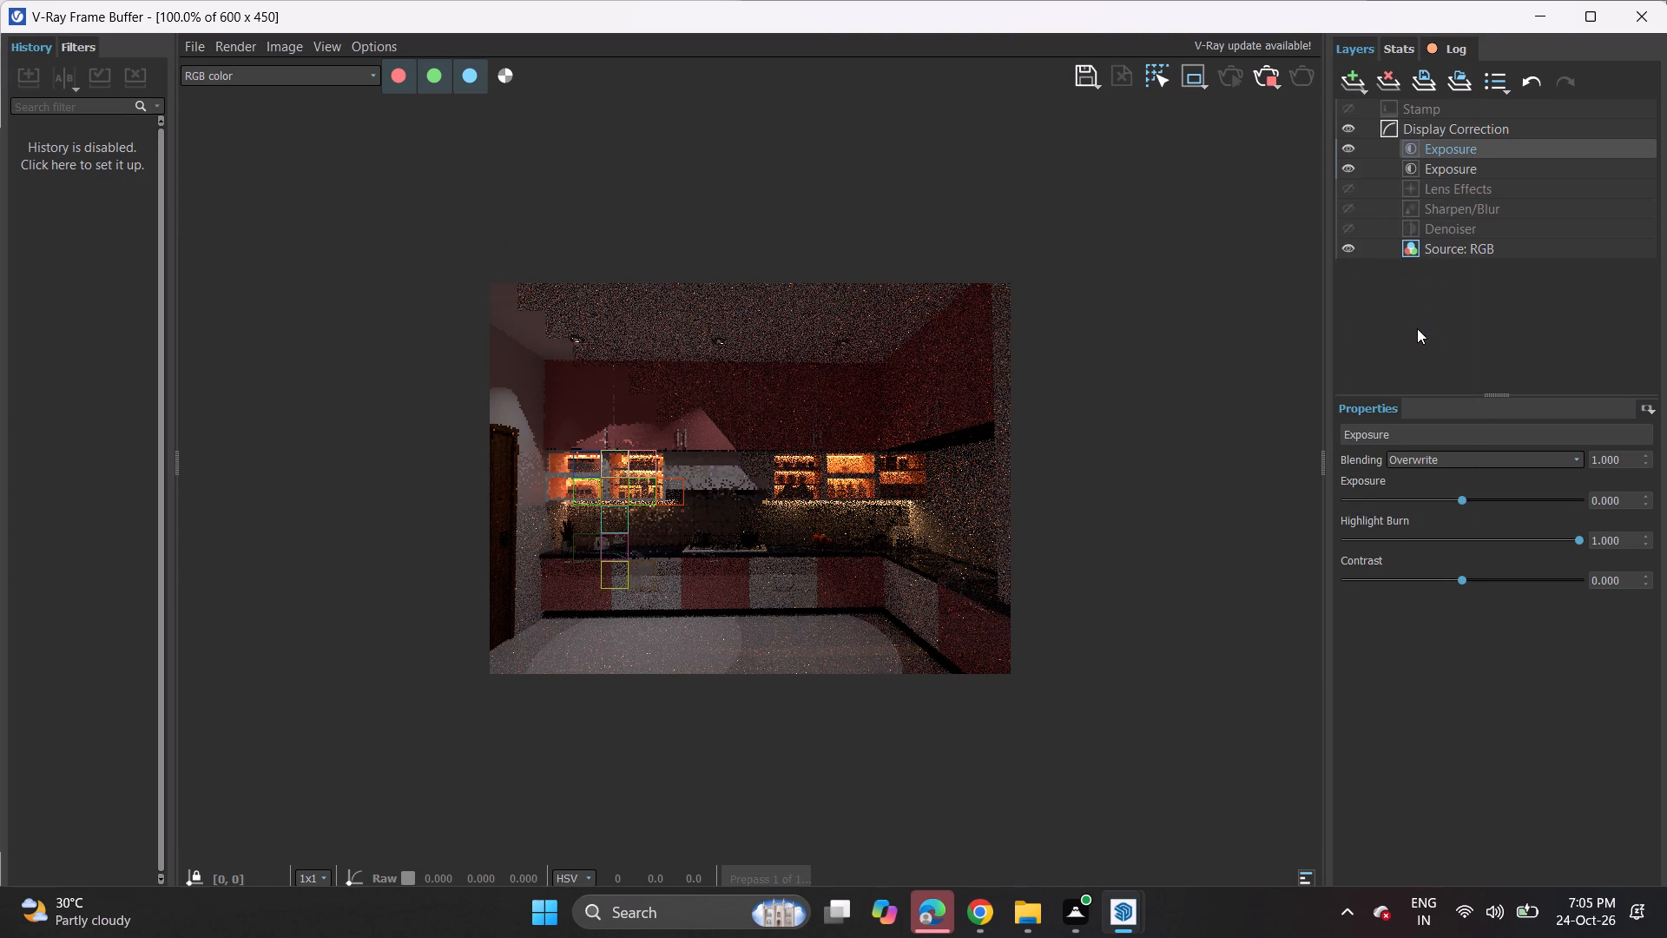
left_click(1549, 509)
left_click(1561, 500)
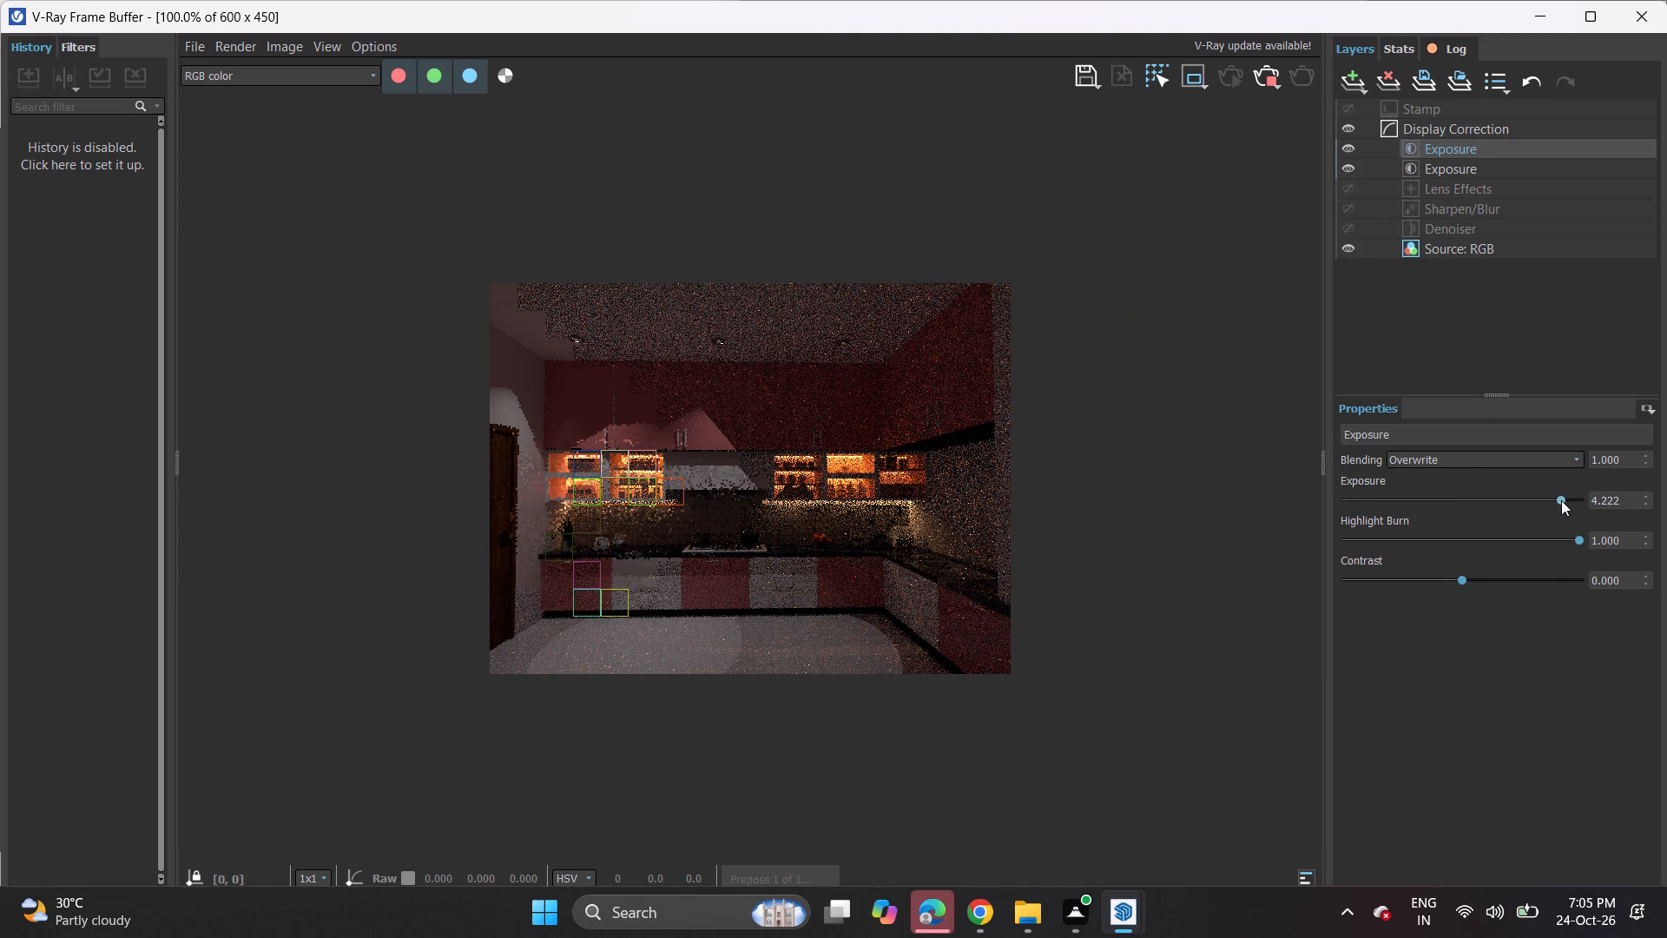
left_click(1543, 497)
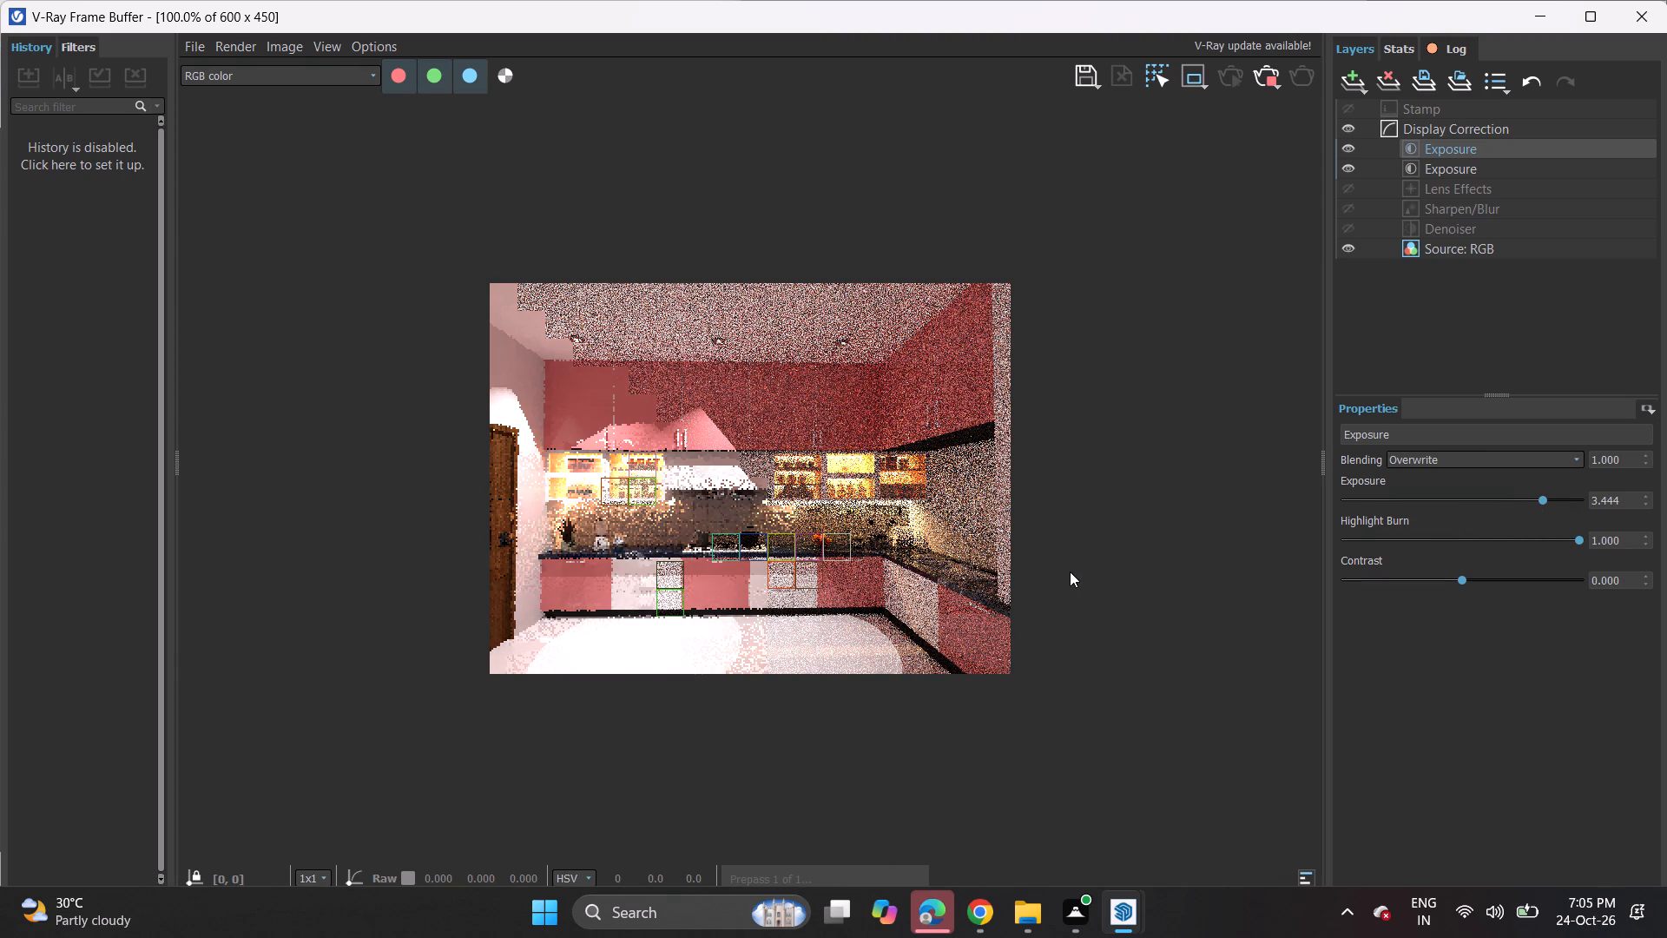
Examine the brightened render's cabinets, counter and floor up close, and close the frame buffer.
scroll(866, 634, "up", 2)
scroll(857, 625, "down", 2)
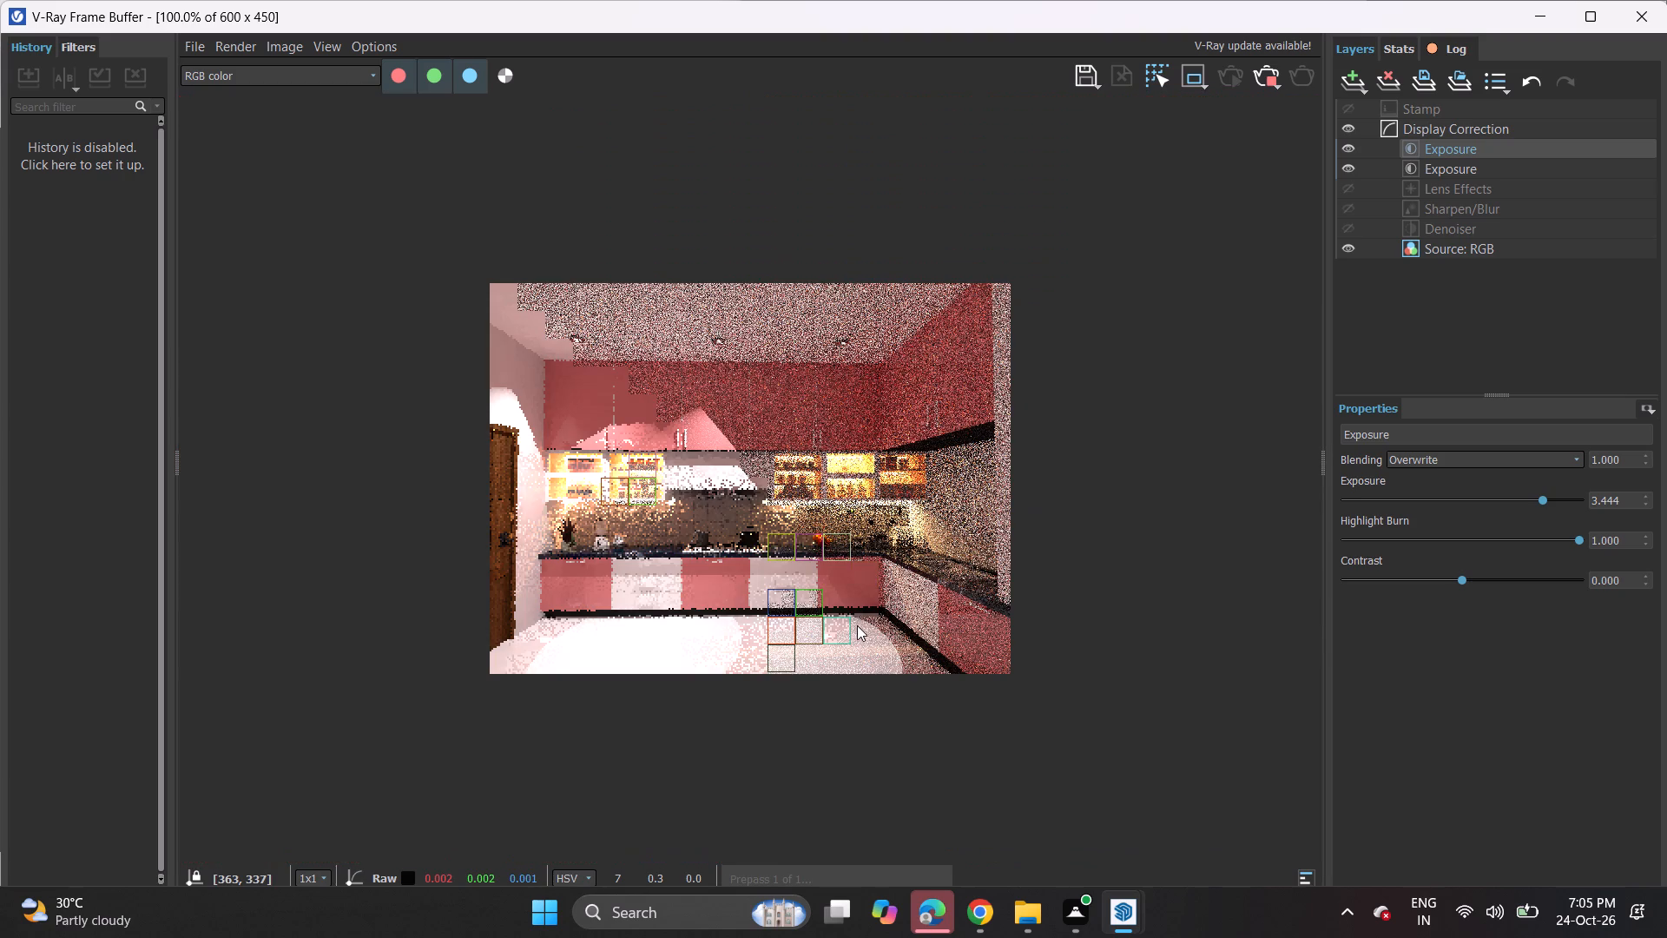
scroll(680, 479, "up", 1)
scroll(674, 478, "down", 1)
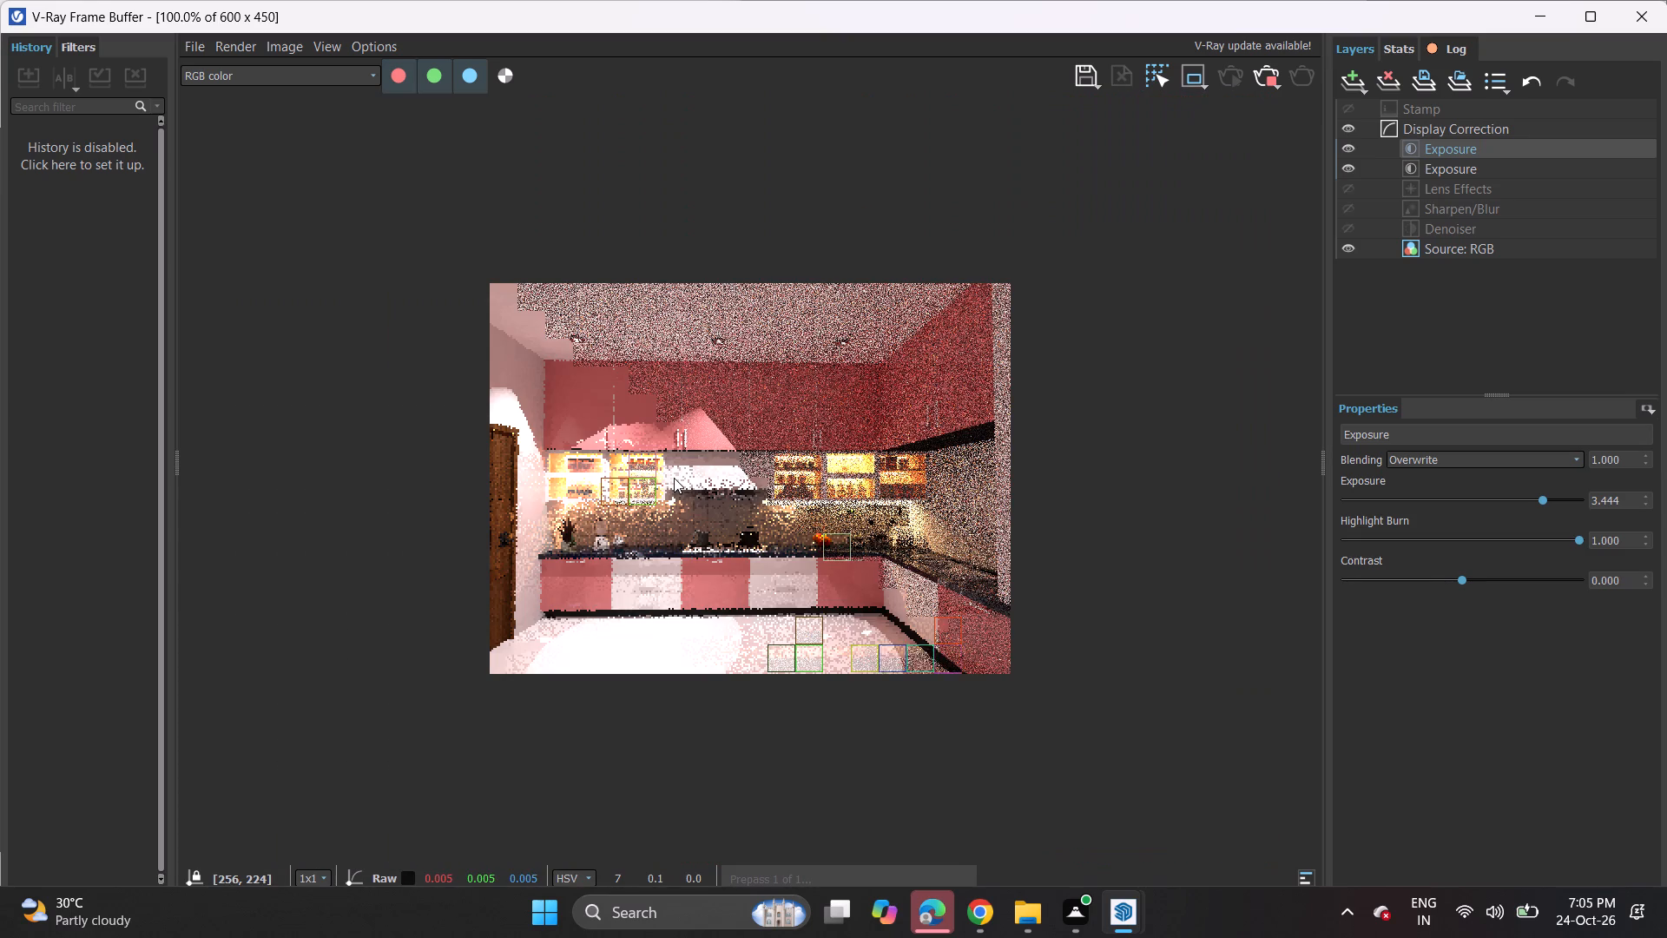
scroll(655, 470, "up", 1)
scroll(655, 470, "down", 1)
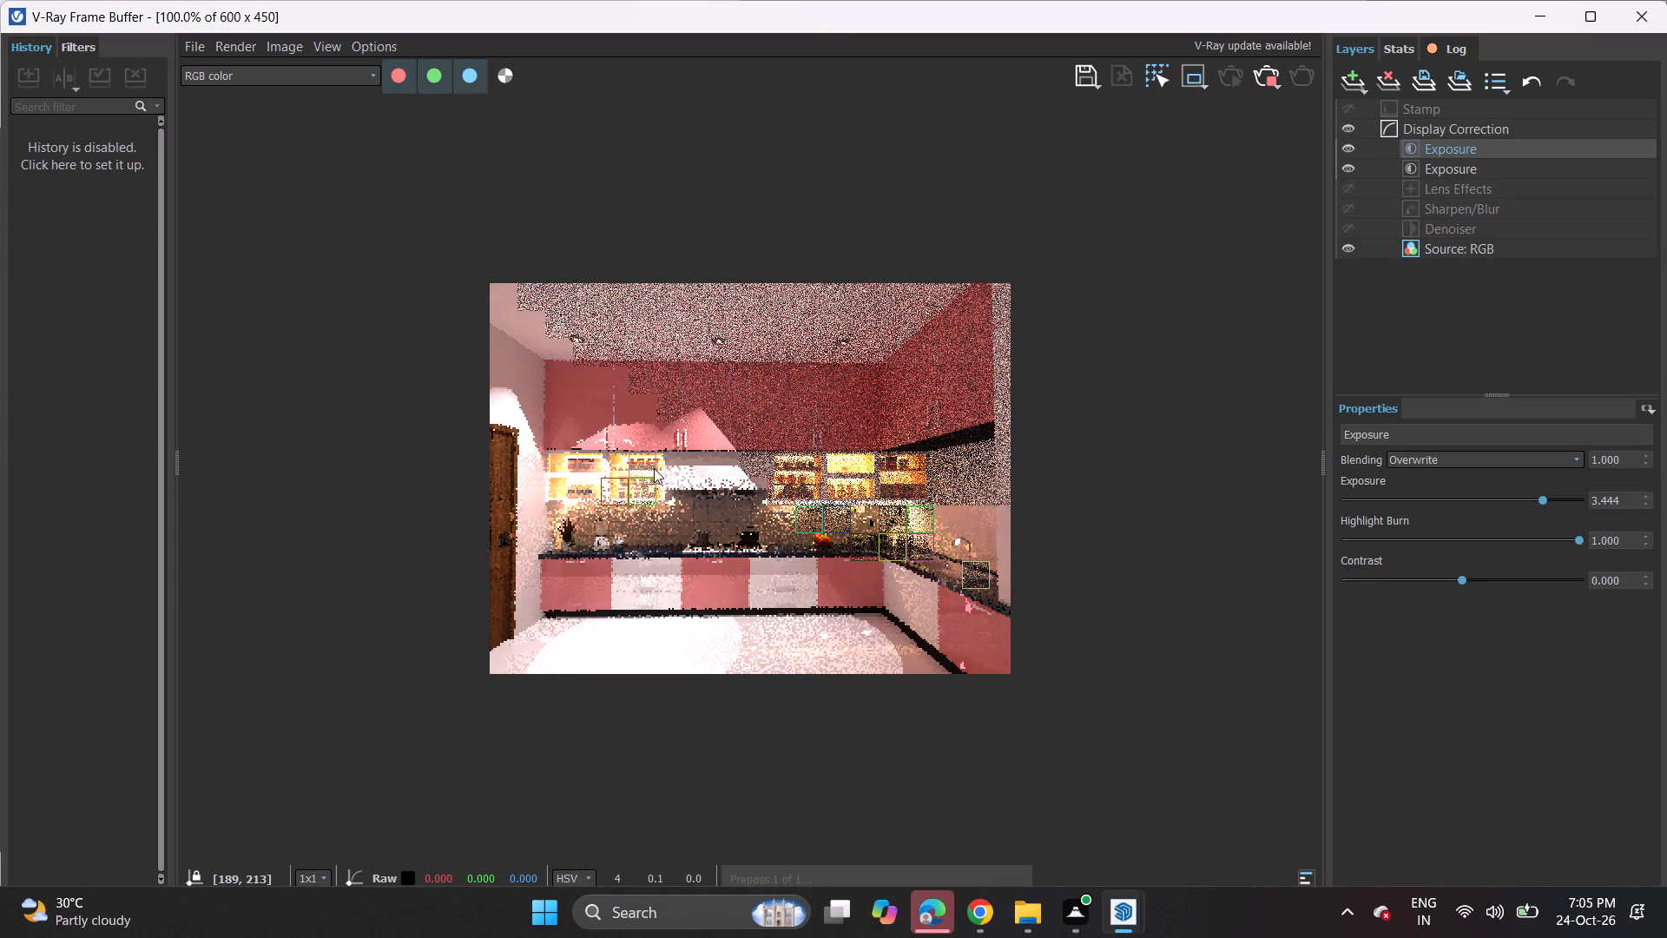
scroll(654, 469, "up", 1)
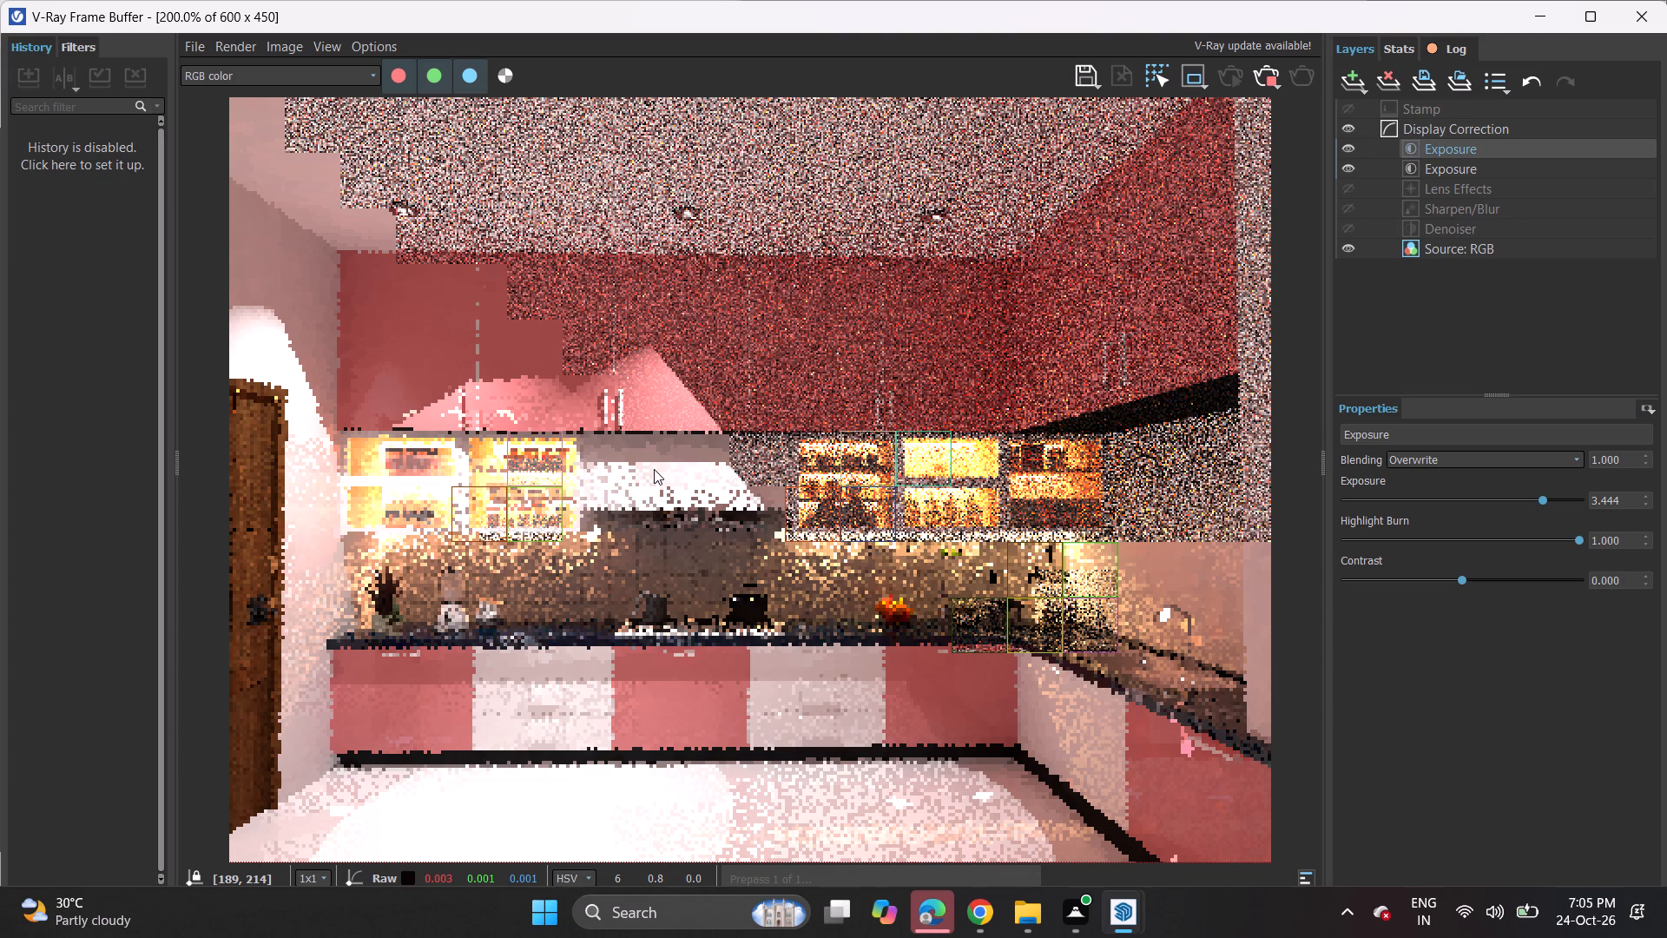
scroll(654, 469, "down", 1)
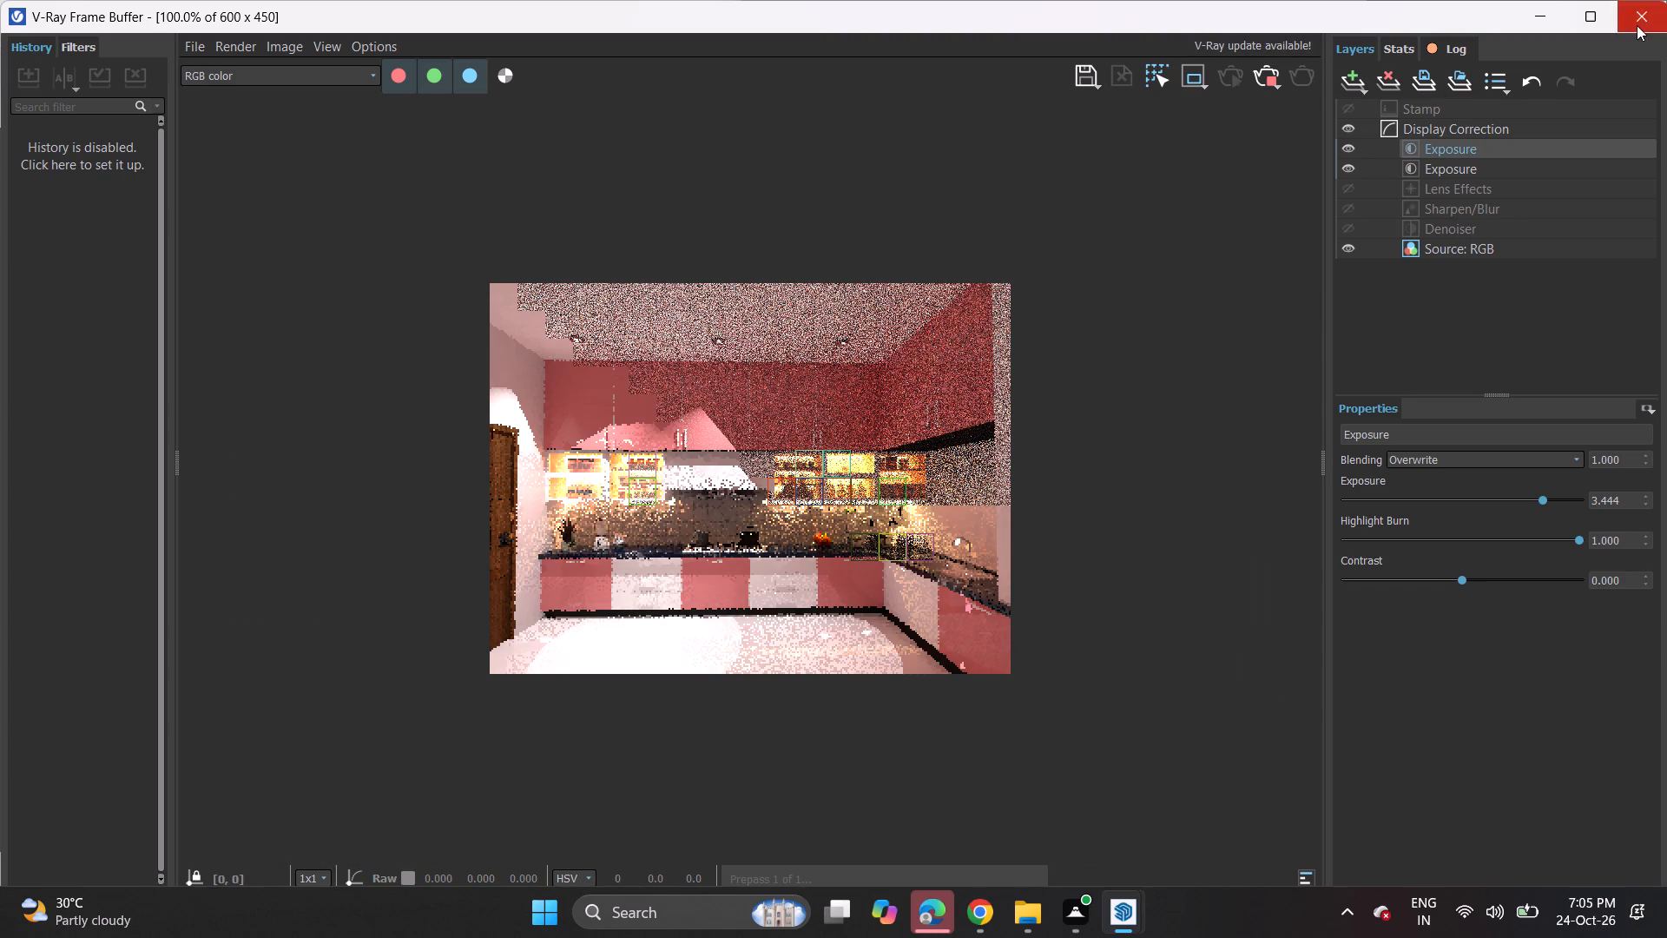
left_click(1637, 25)
Set the intensity of the first Mesh Light to 2.
left_click(1068, 203)
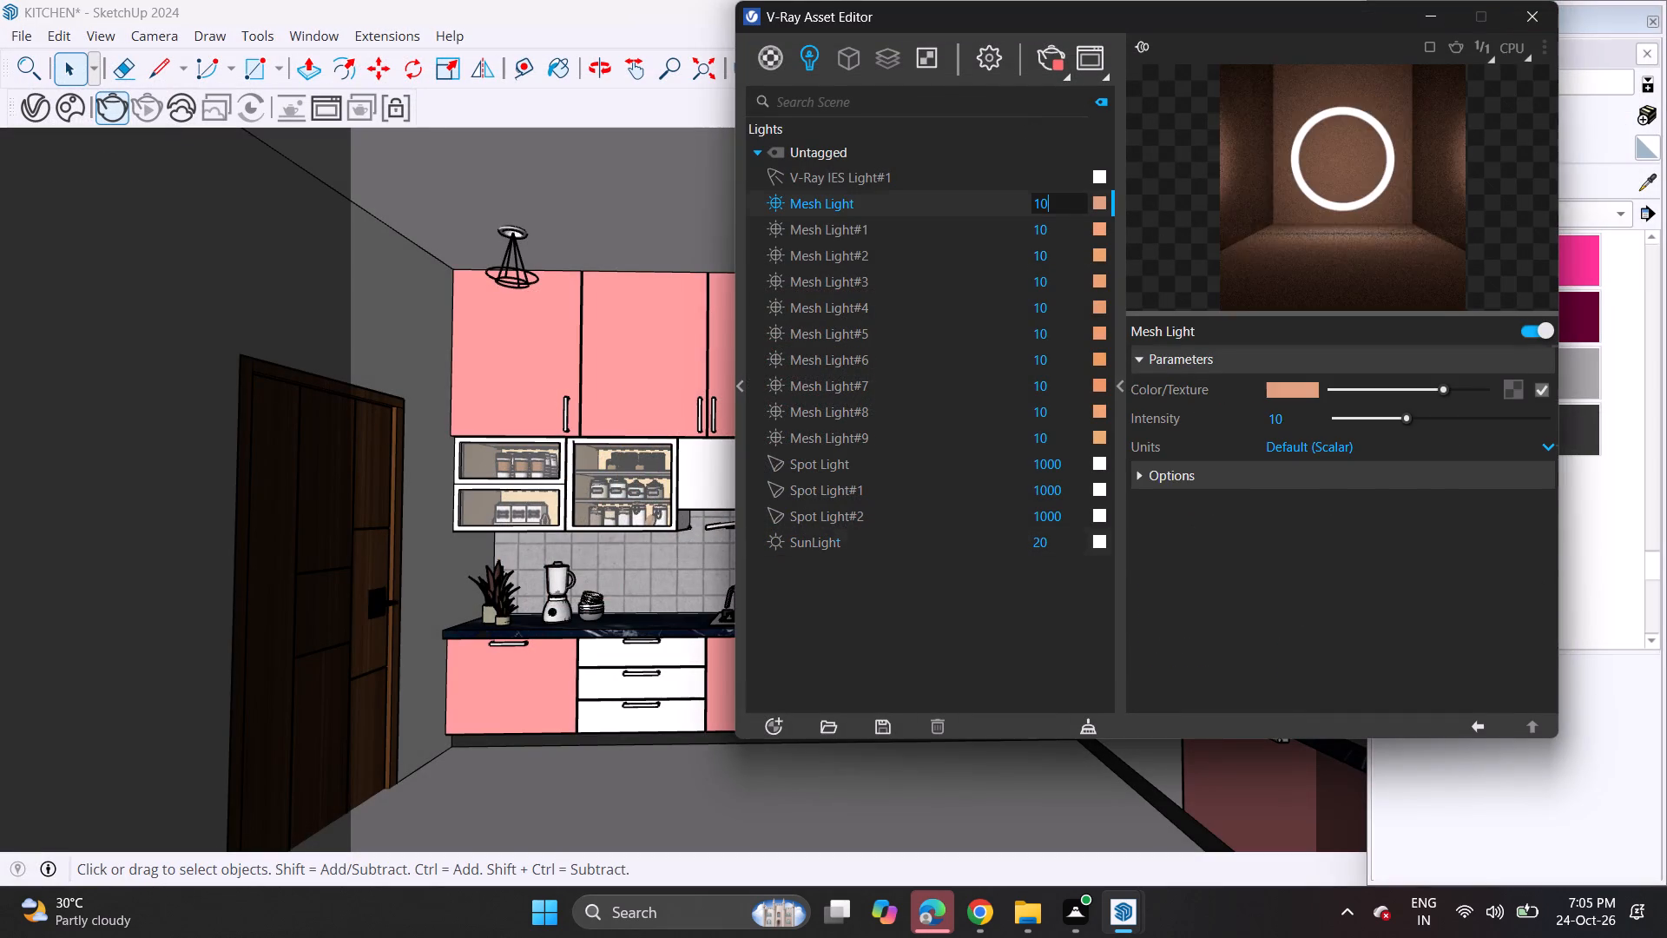
key("BackSpace")
key("BackSpace")
key("BackSpace")
key("BackSpace")
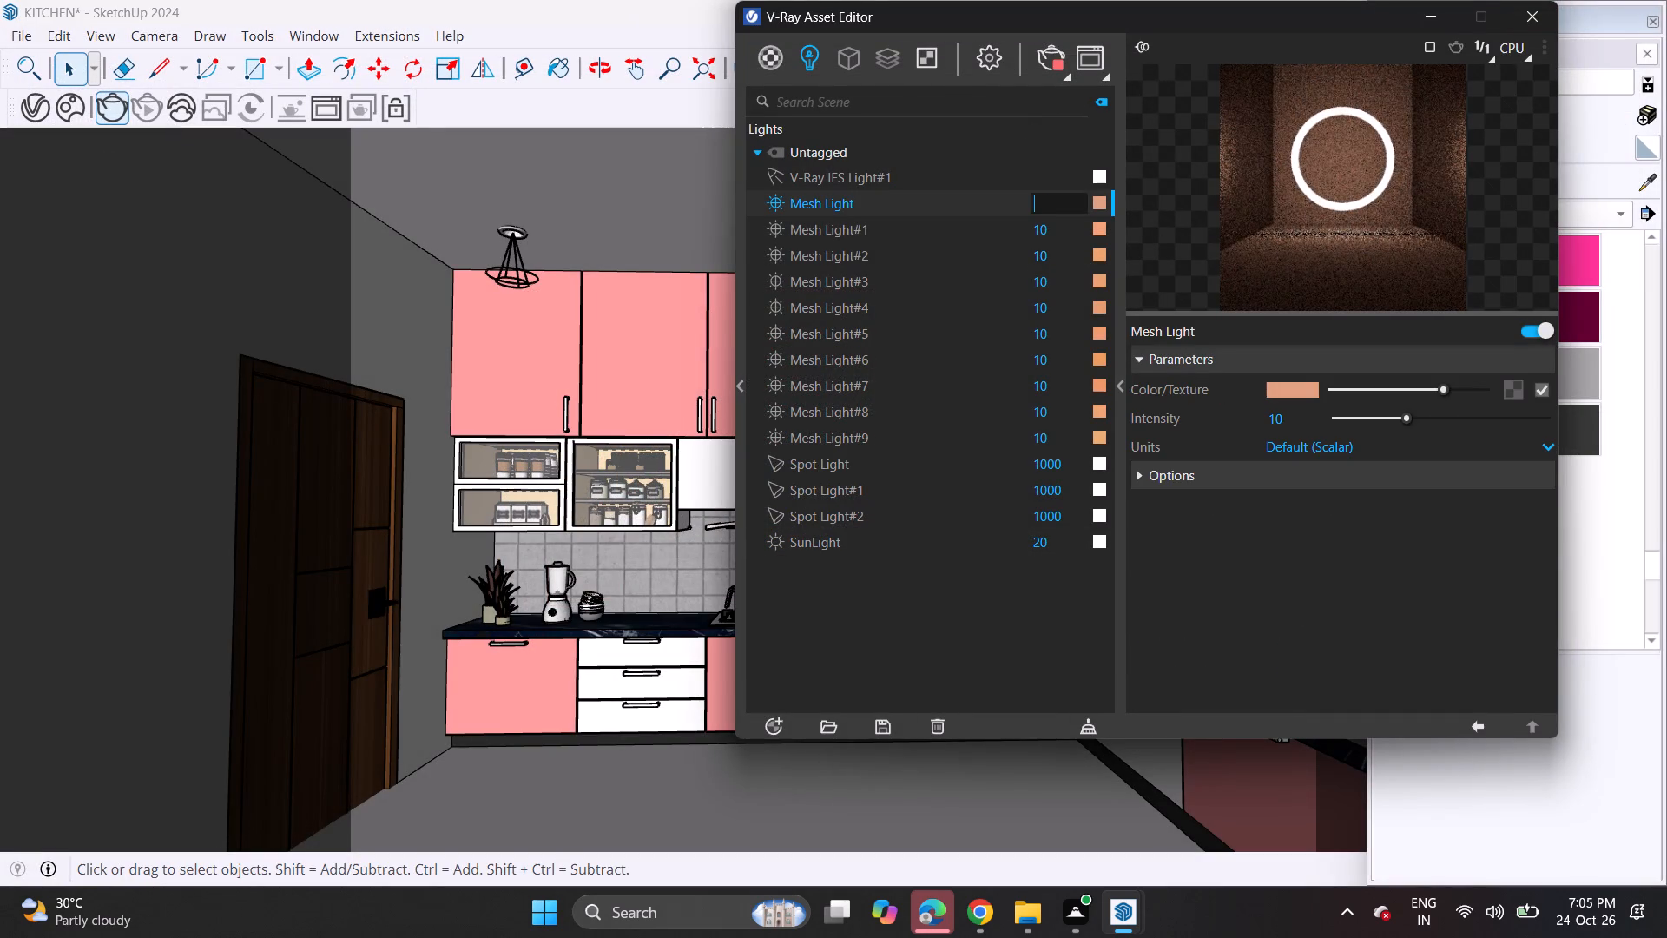
key("2")
key("Return")
Set the intensity of Mesh Light#1 and Mesh Light#2 to 2 each.
left_click(1082, 228)
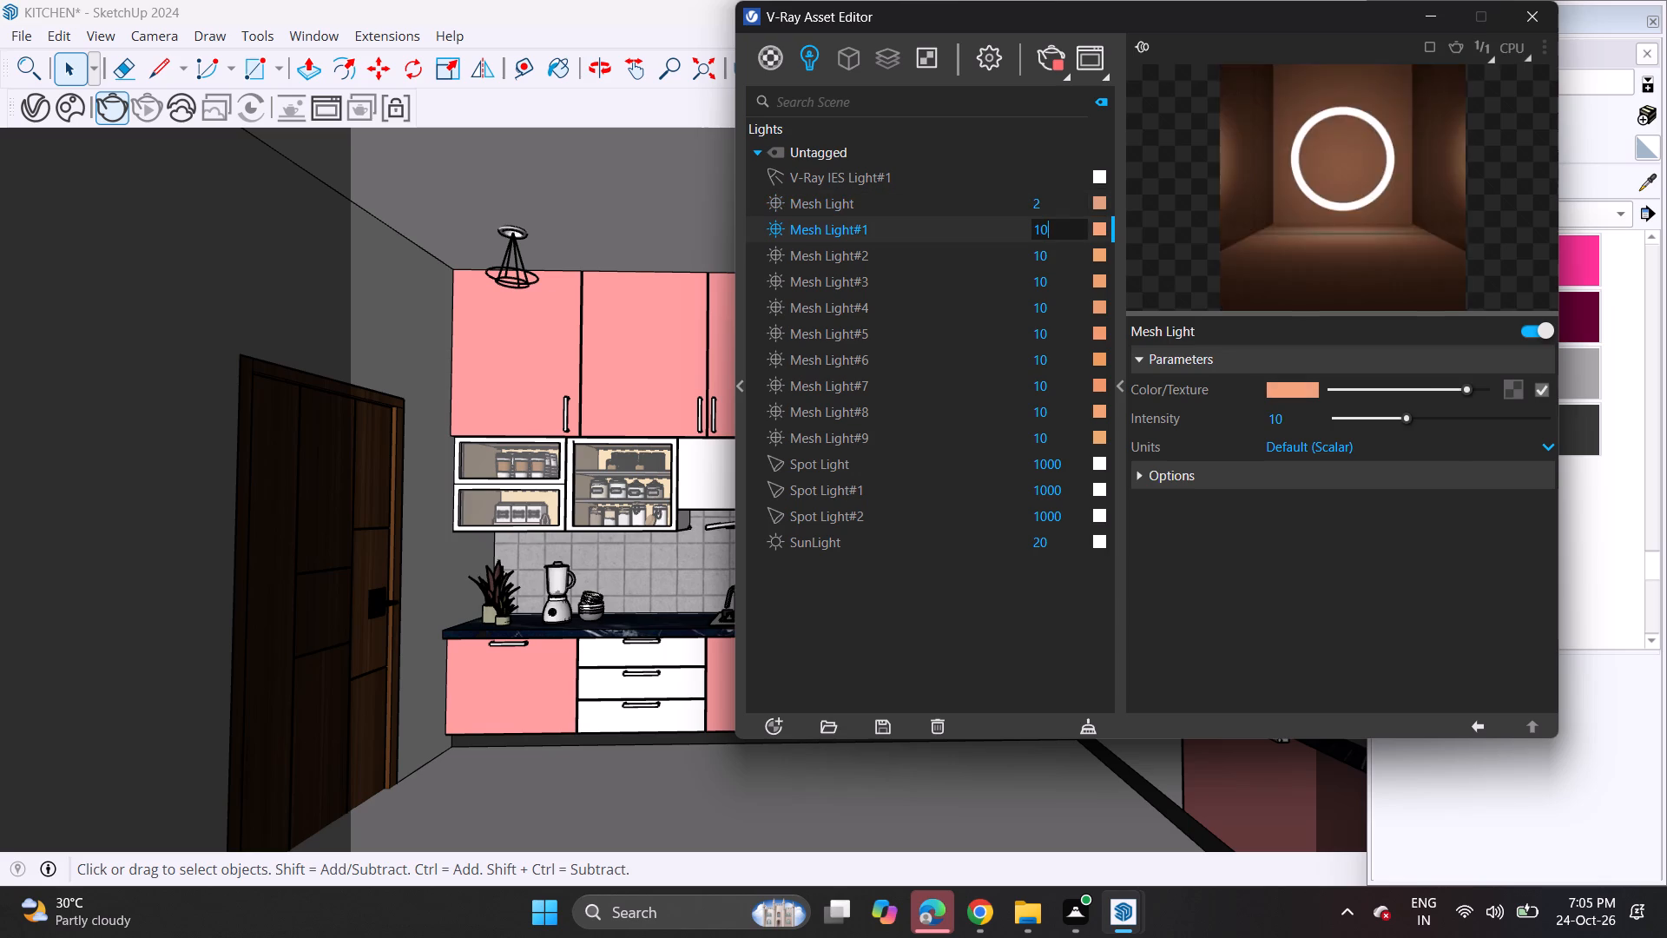
key("BackSpace")
key("BackSpace")
key("2")
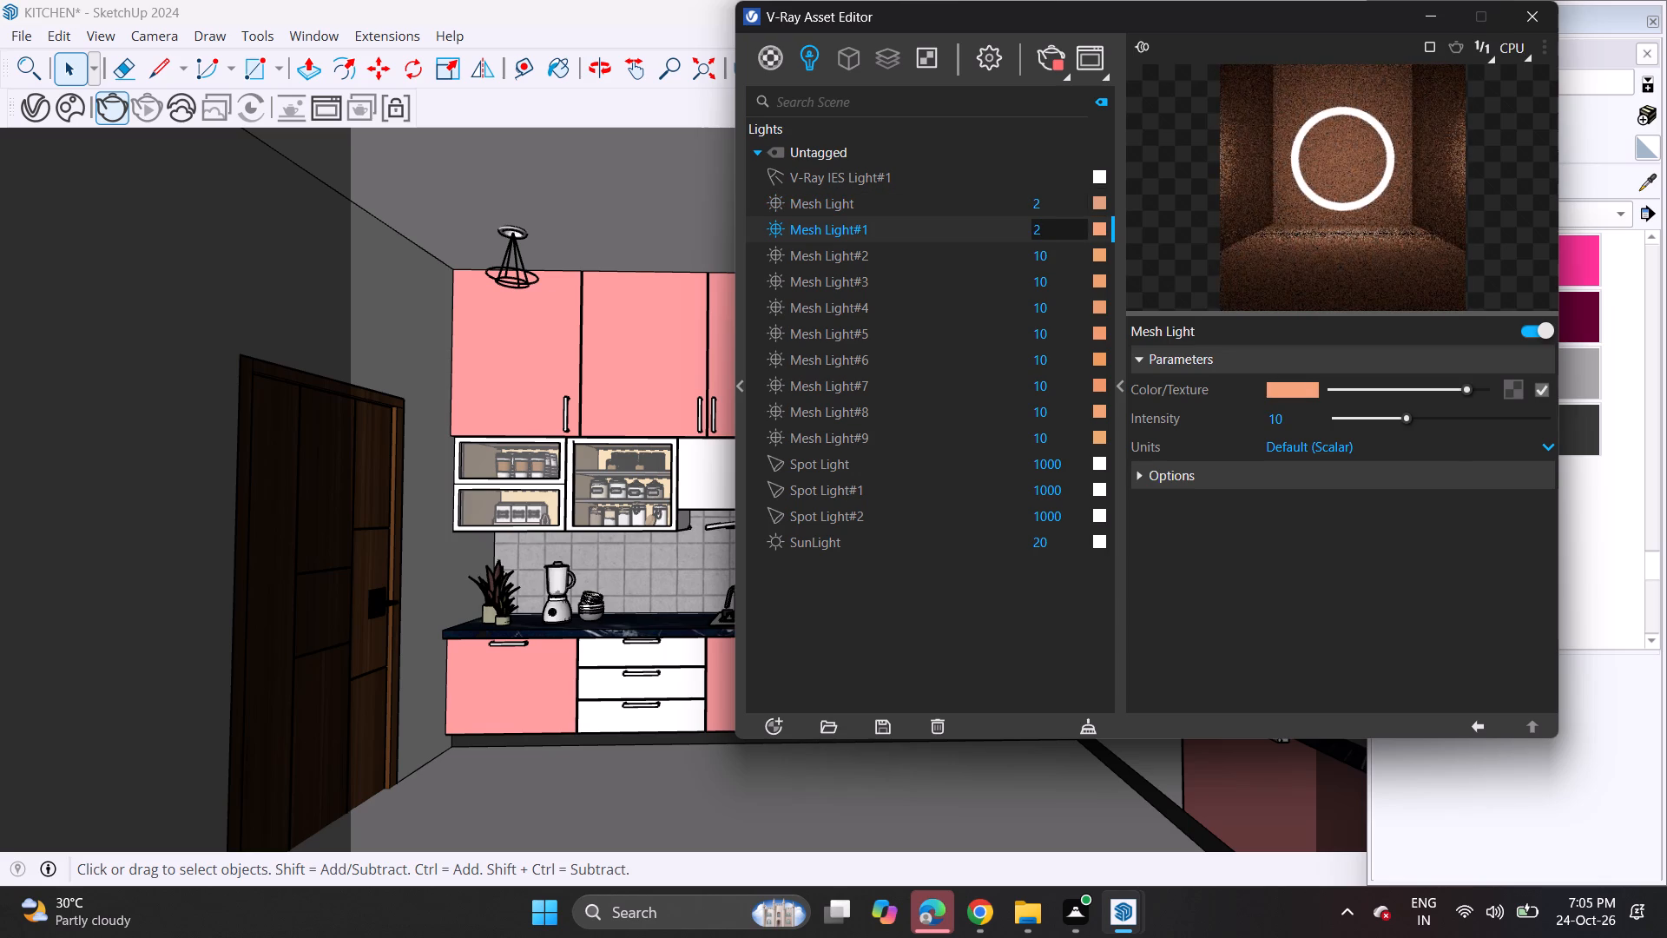
key("Return")
left_click(1074, 266)
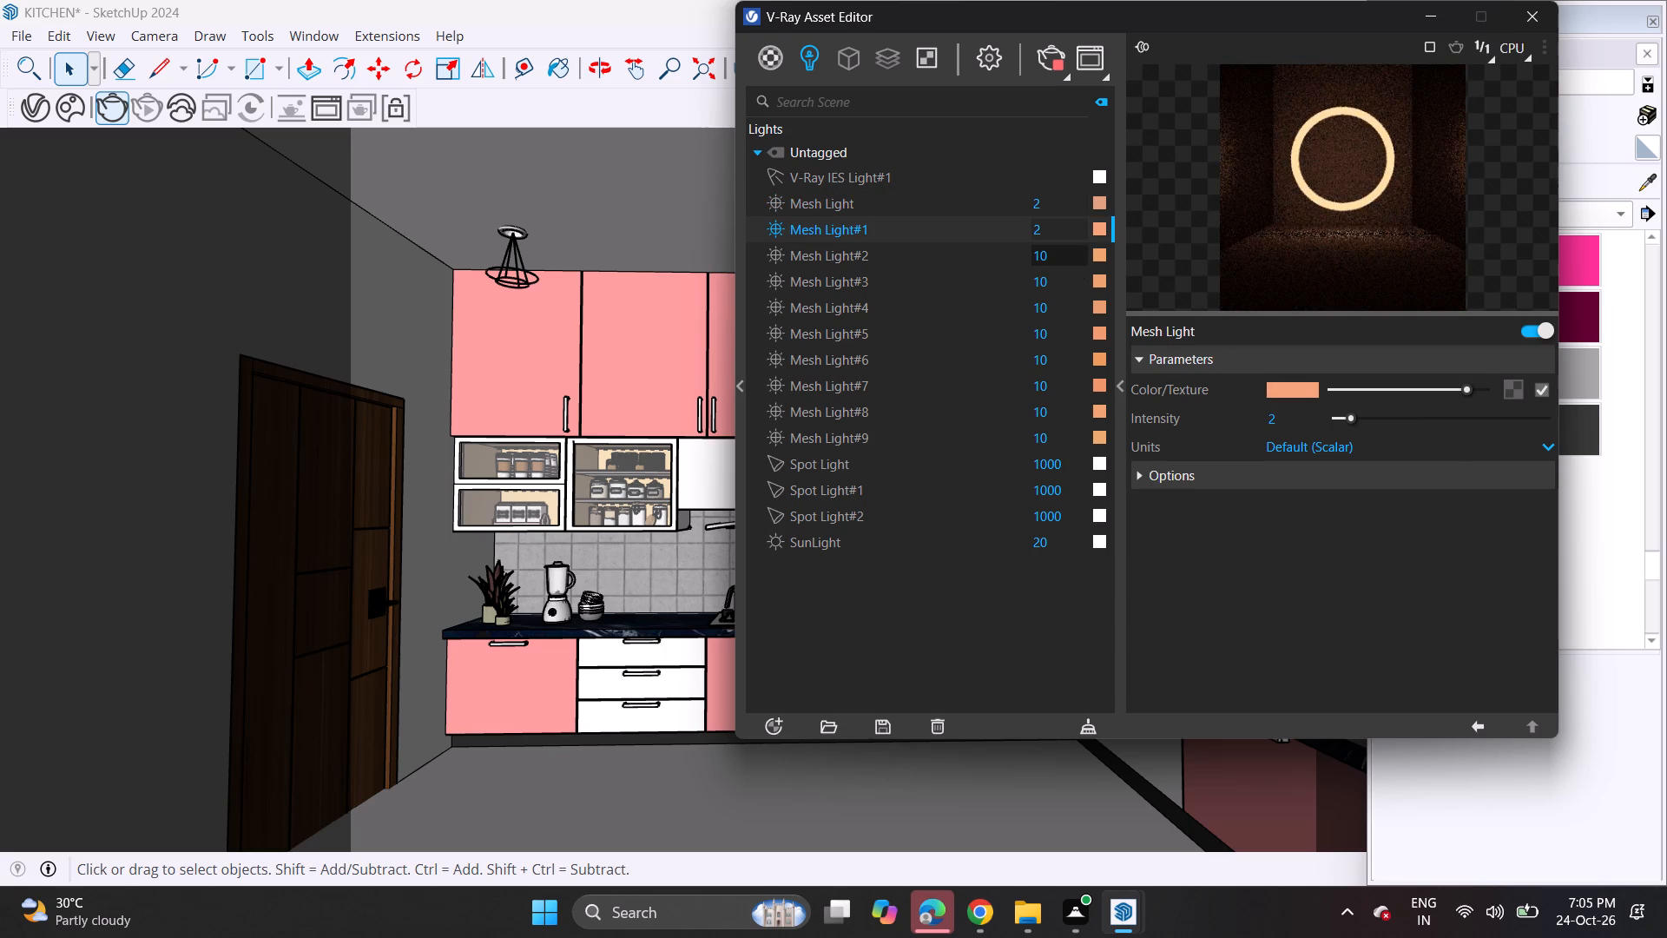
left_click(1070, 260)
key("BackSpace")
key("BackSpace")
key("2")
key("Return")
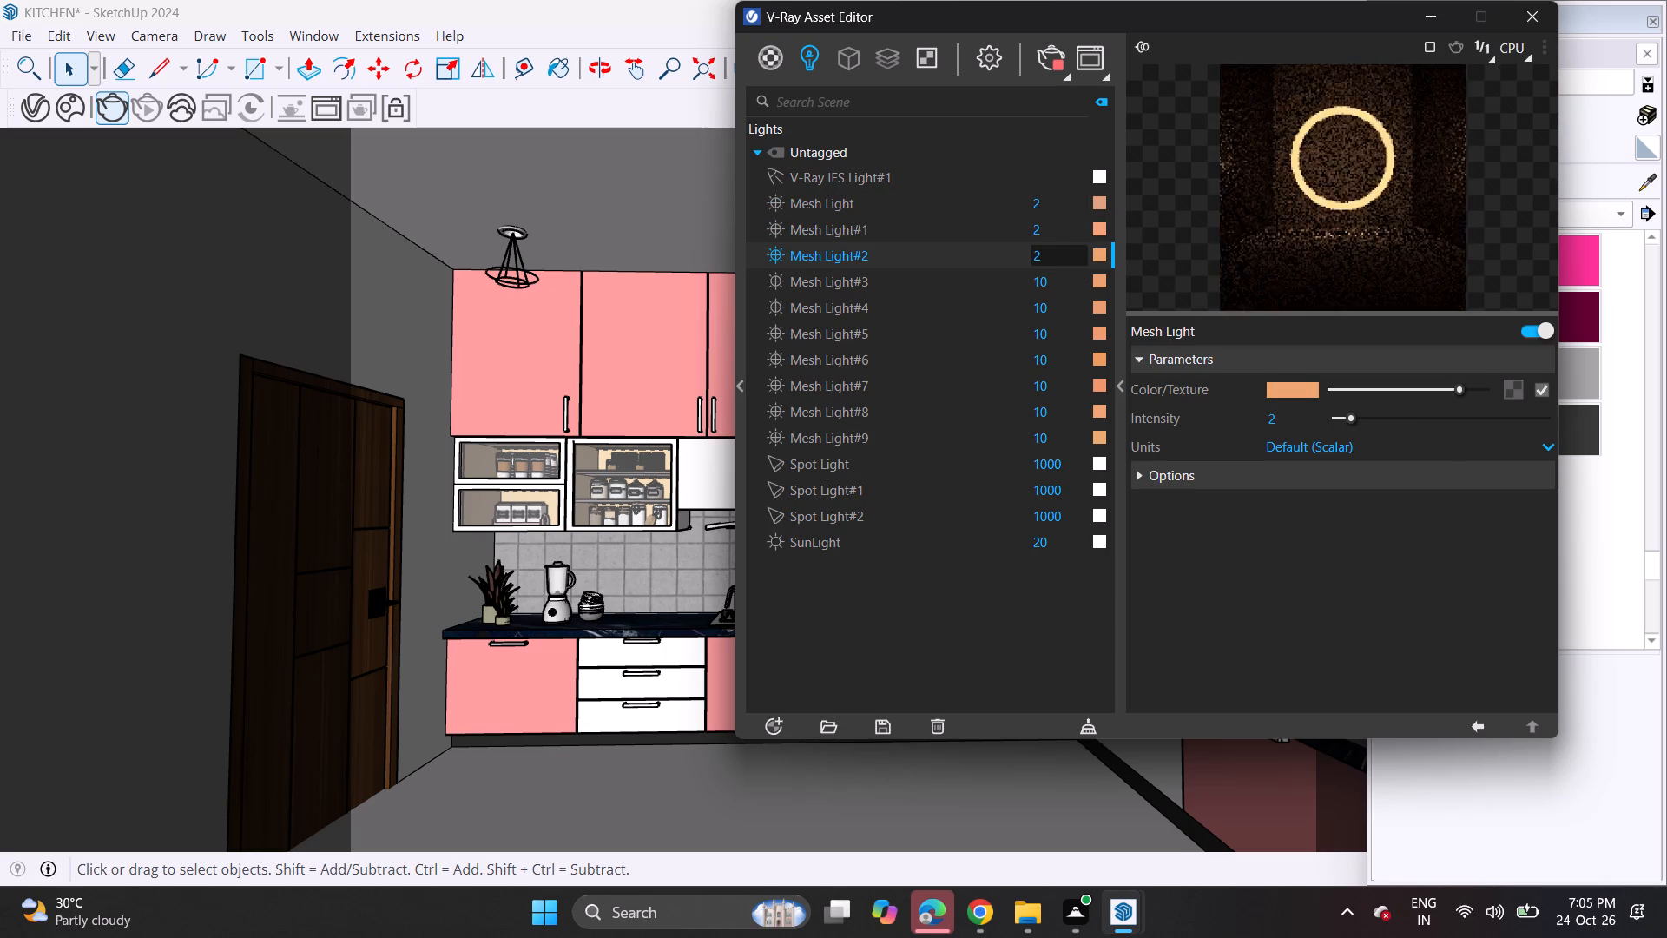
Set the intensity of Mesh Light#3 and Mesh Light#4 to 2 each.
left_click(1073, 292)
left_click(1073, 292)
key("BackSpace")
key("BackSpace")
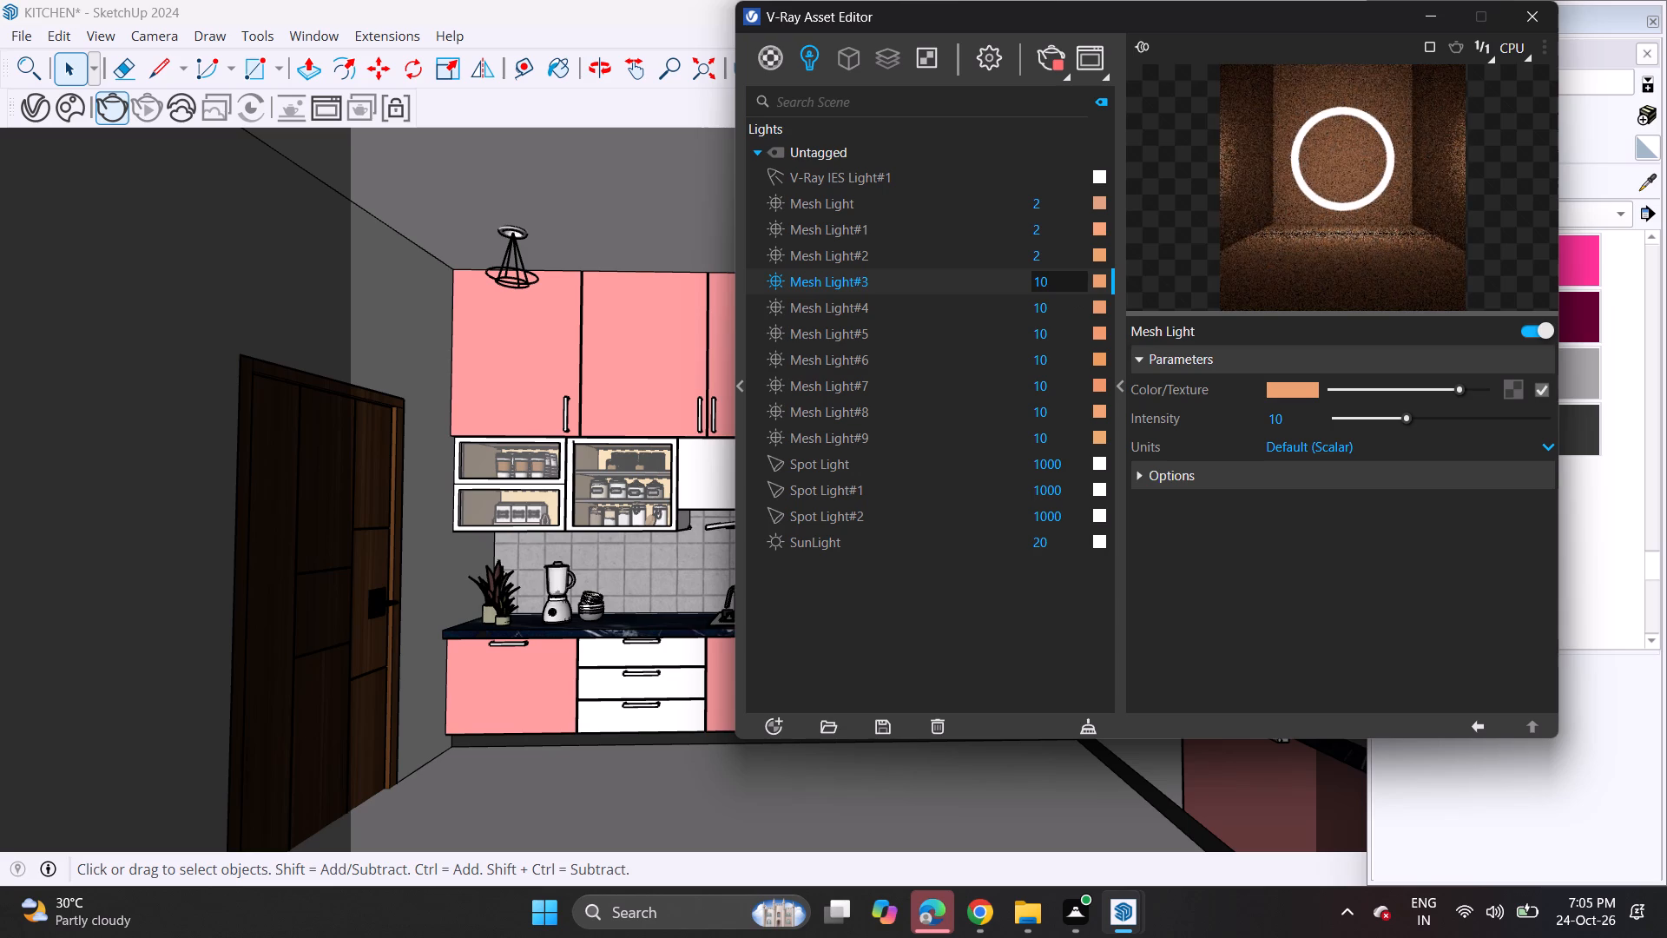
key("BackSpace")
left_click(1071, 287)
key("BackSpace")
key("BackSpace")
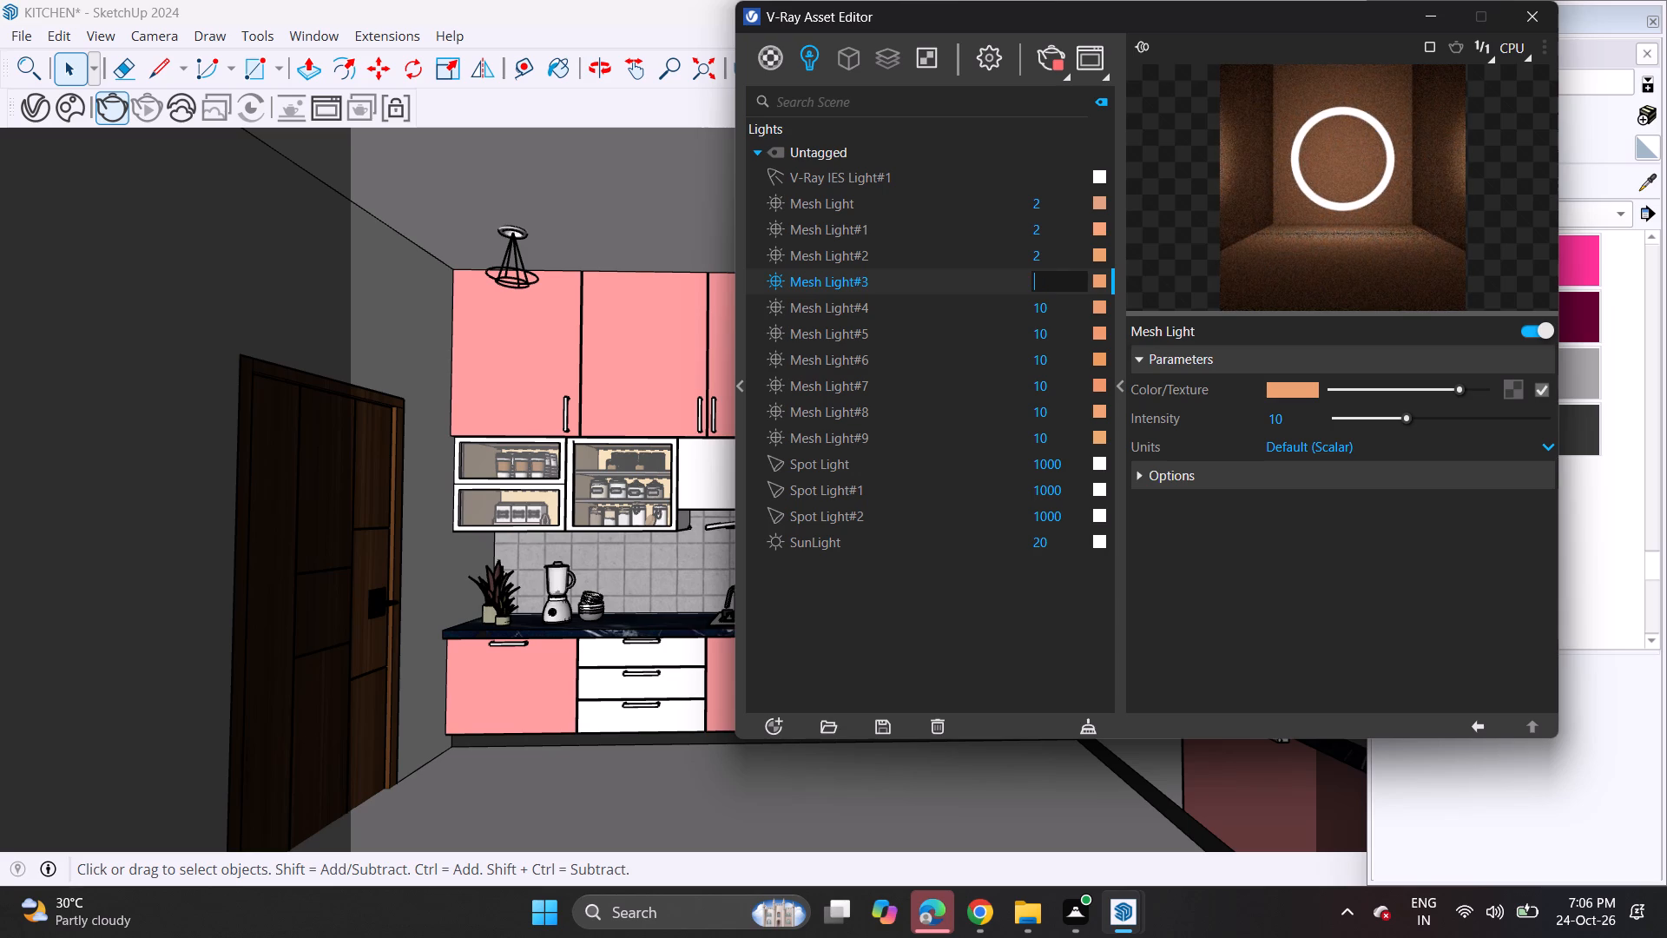
key("2")
key("Return")
left_click(1057, 299)
key("BackSpace")
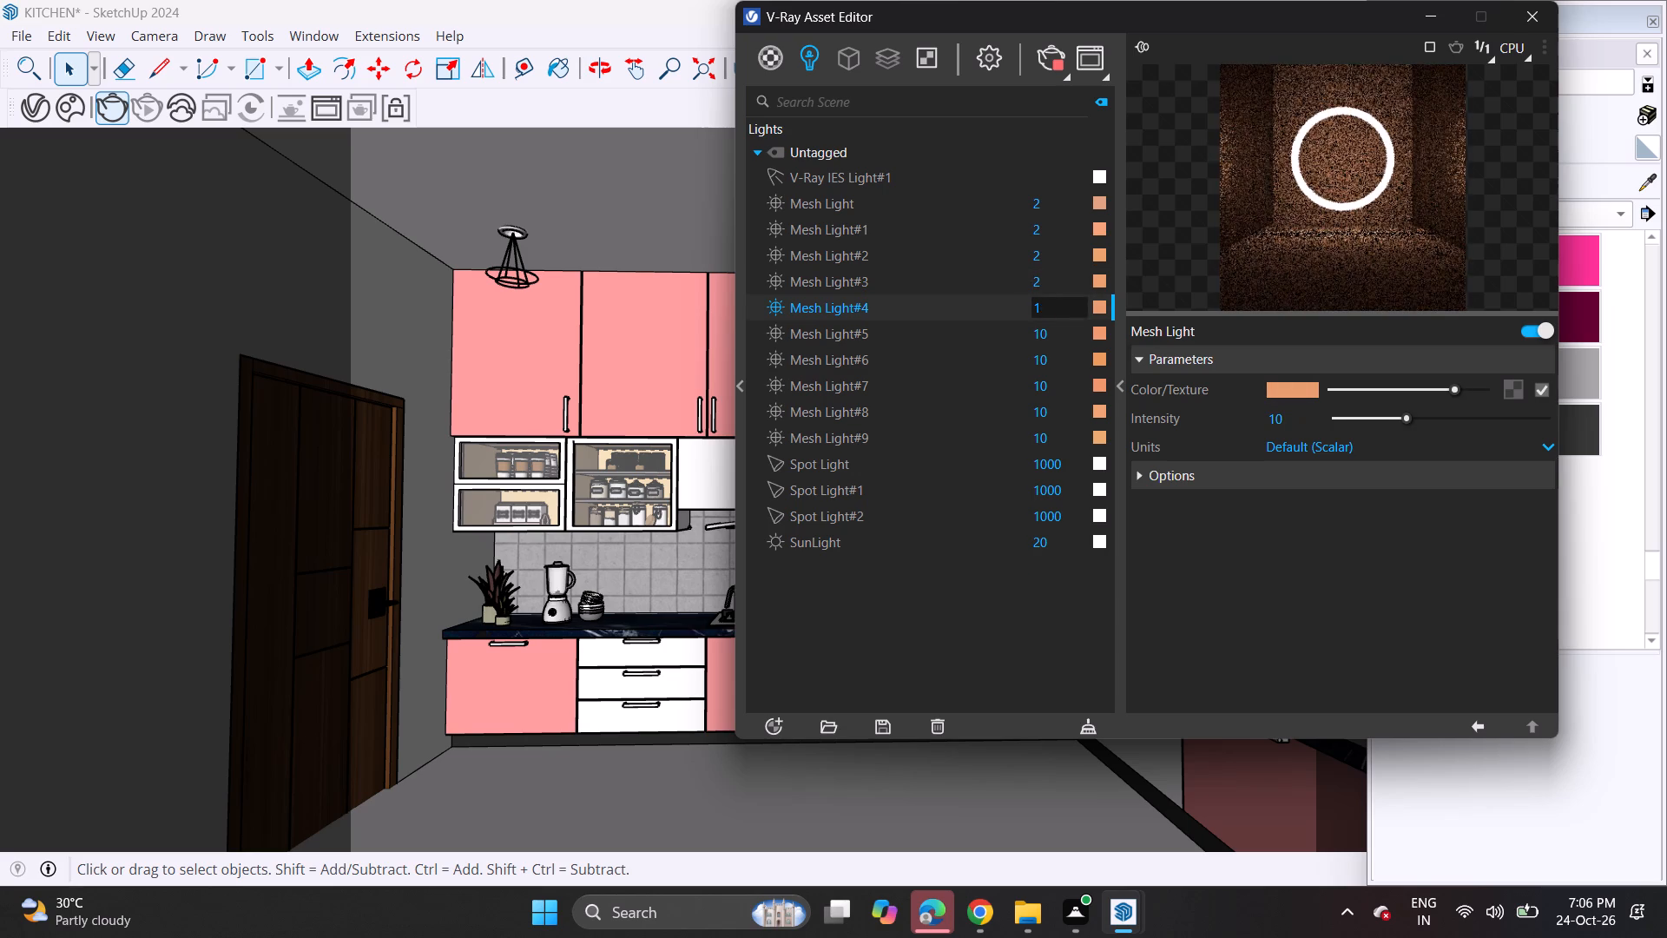
key("BackSpace")
key("BackSpace")
key("2")
key("Return")
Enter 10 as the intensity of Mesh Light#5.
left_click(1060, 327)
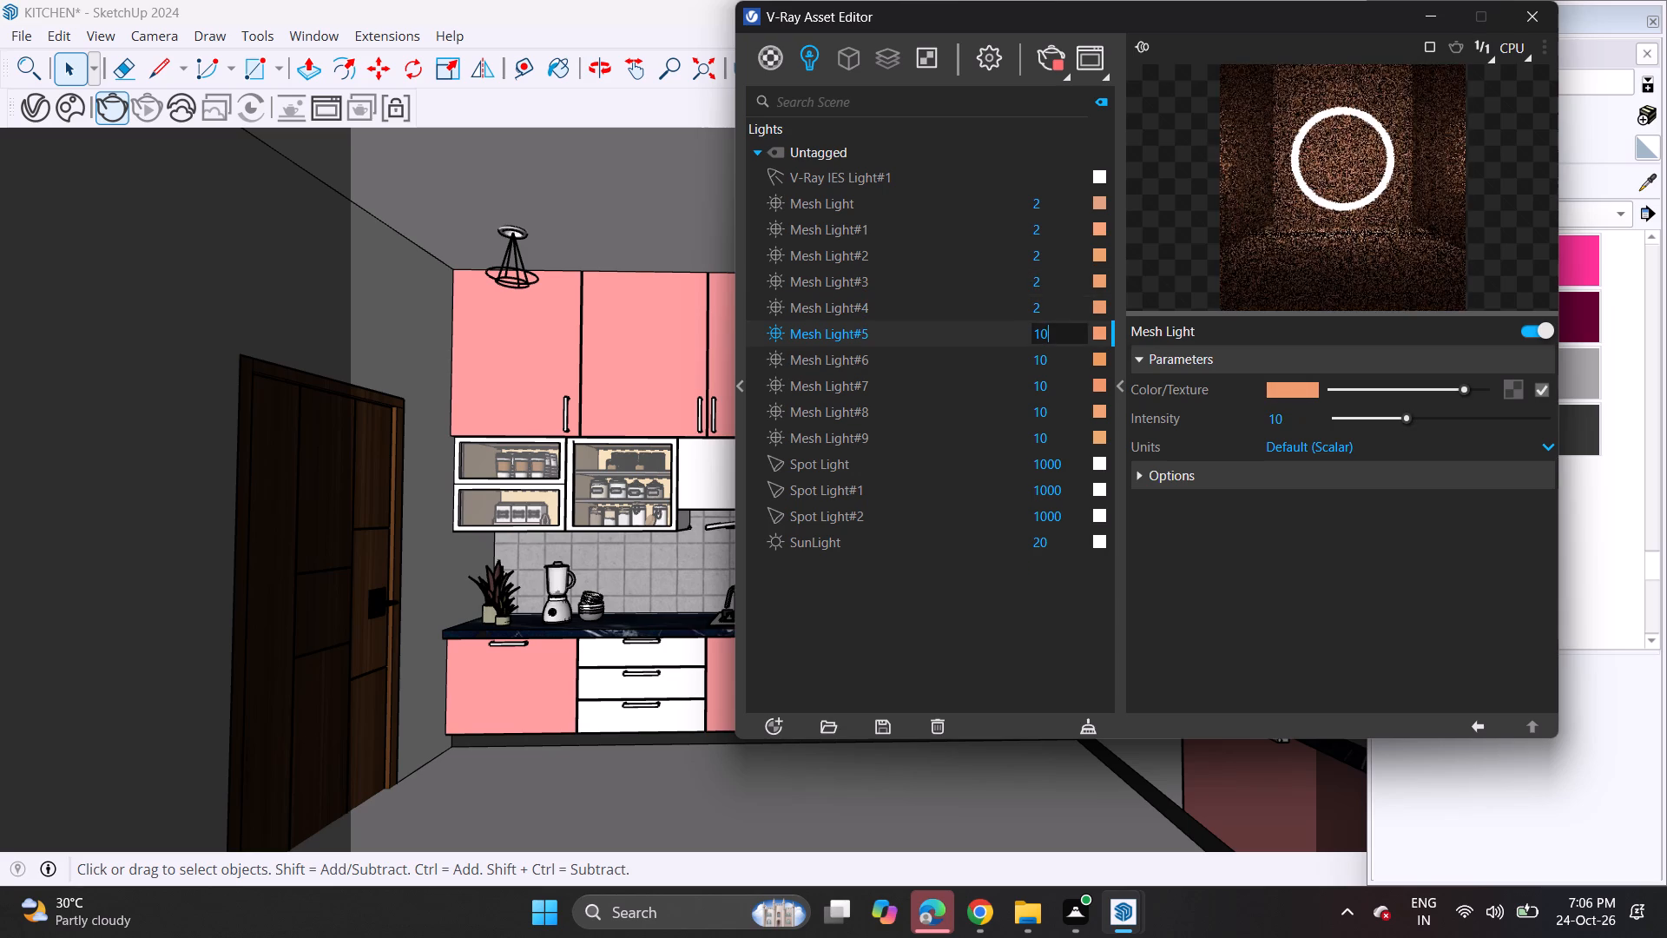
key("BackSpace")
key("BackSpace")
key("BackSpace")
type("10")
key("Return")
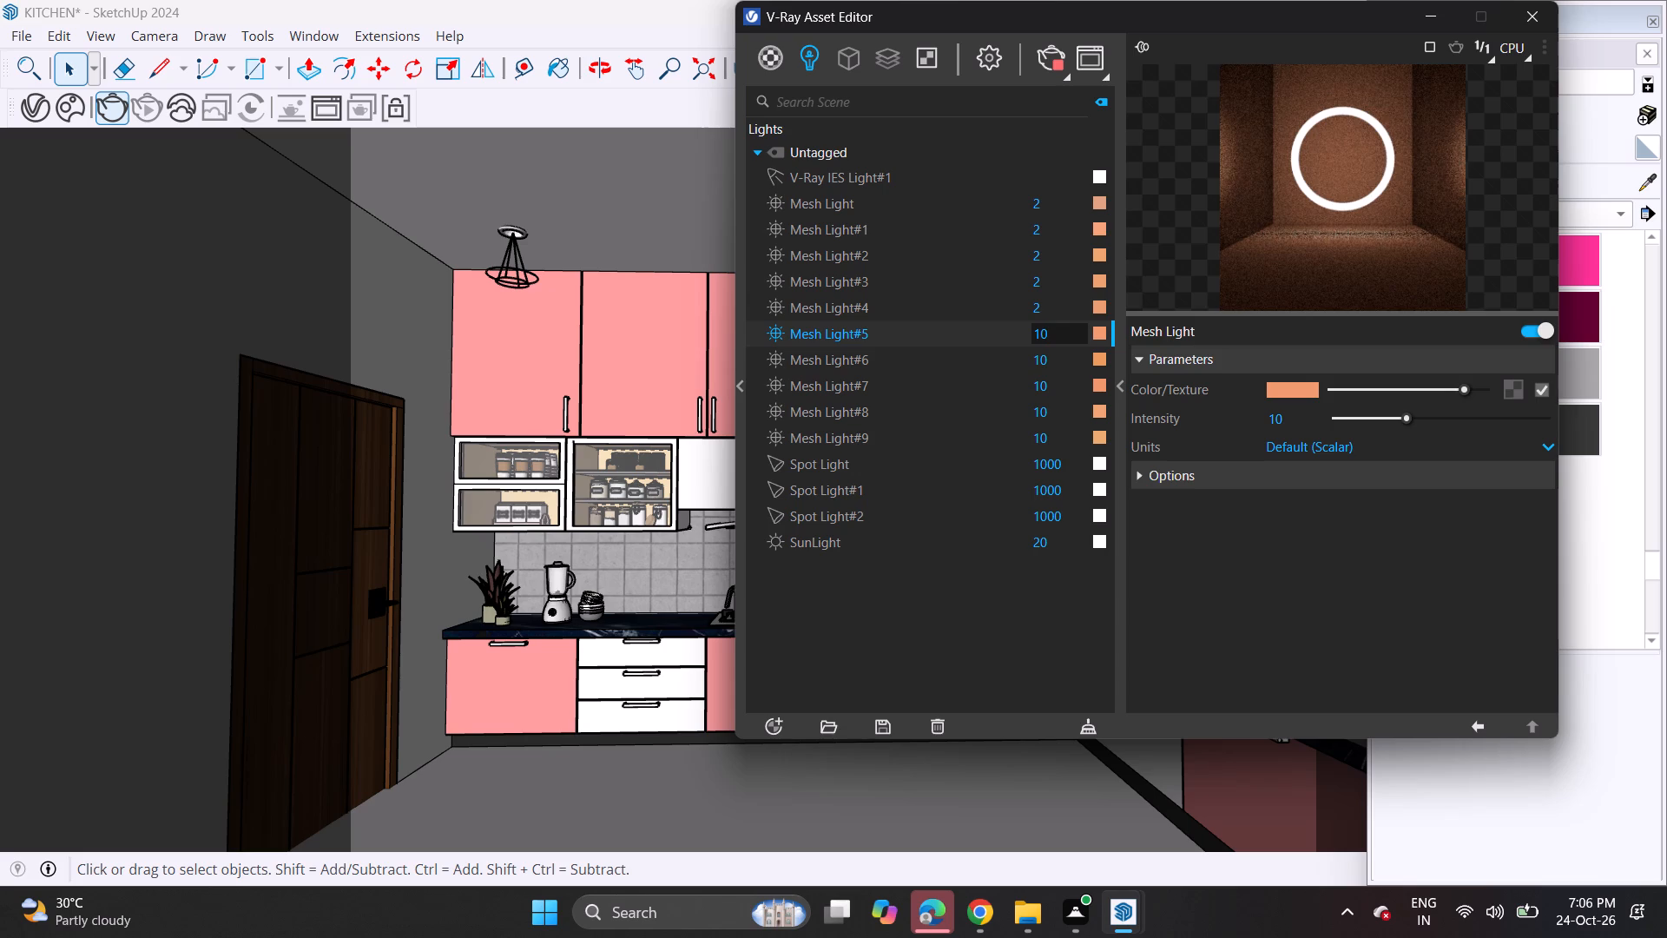
Set the intensity of Mesh Light#6 and then Mesh Light#5 to 2 each.
left_click(1056, 351)
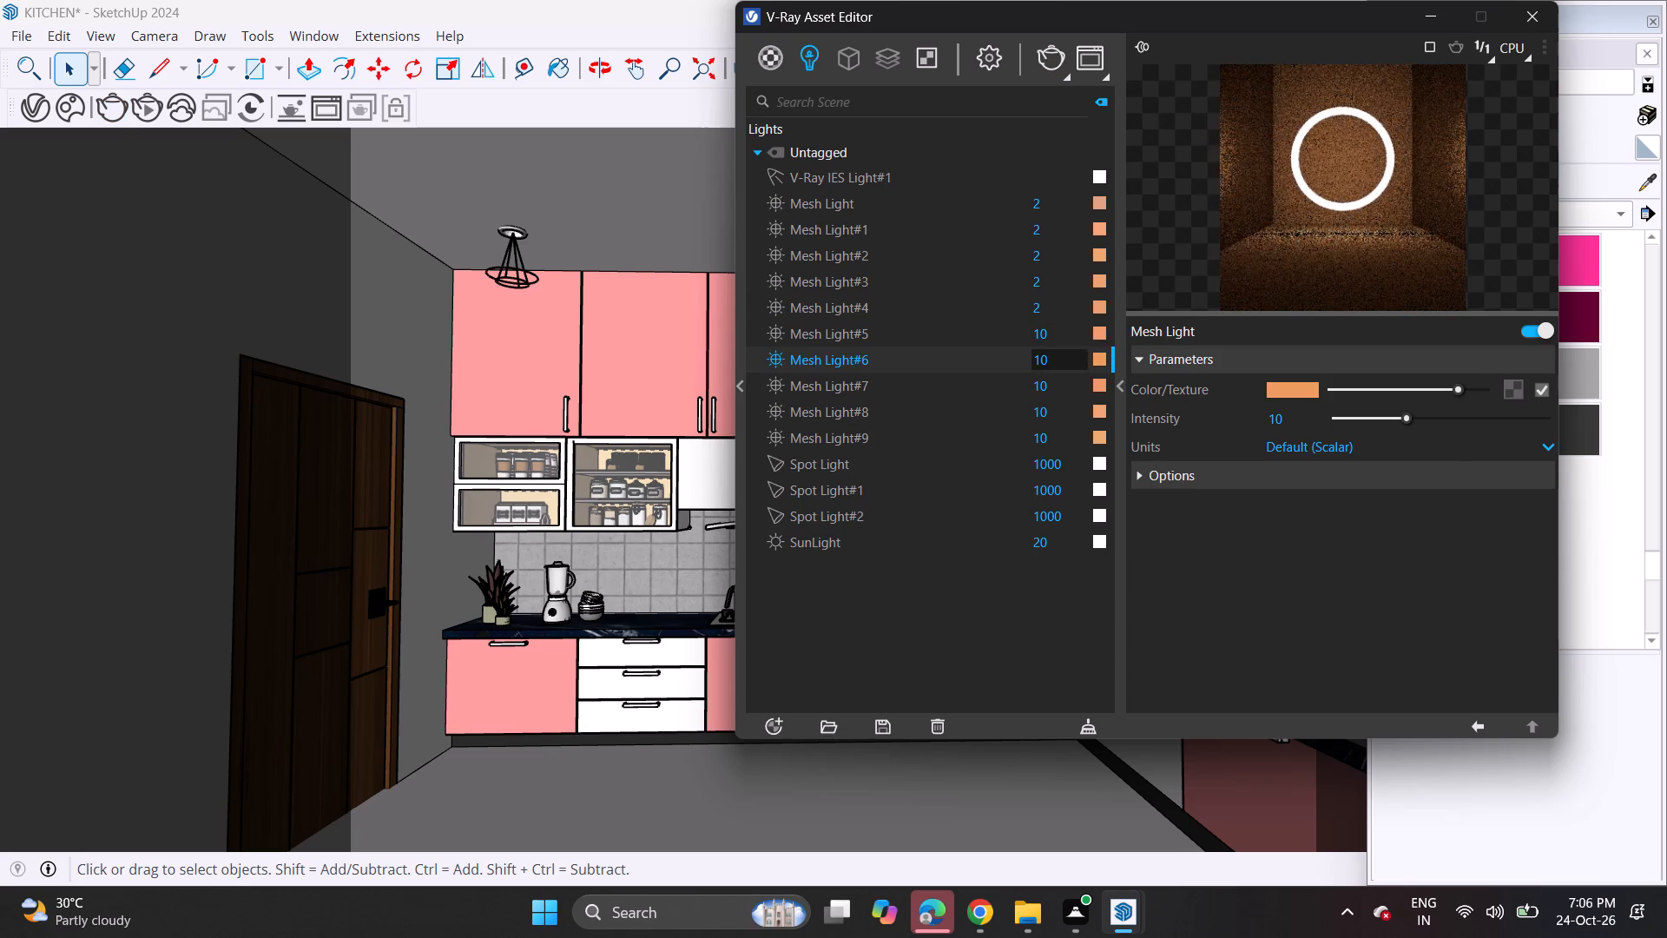
key("BackSpace")
key("BackSpace")
key("BackSpace")
key("2")
key("Return")
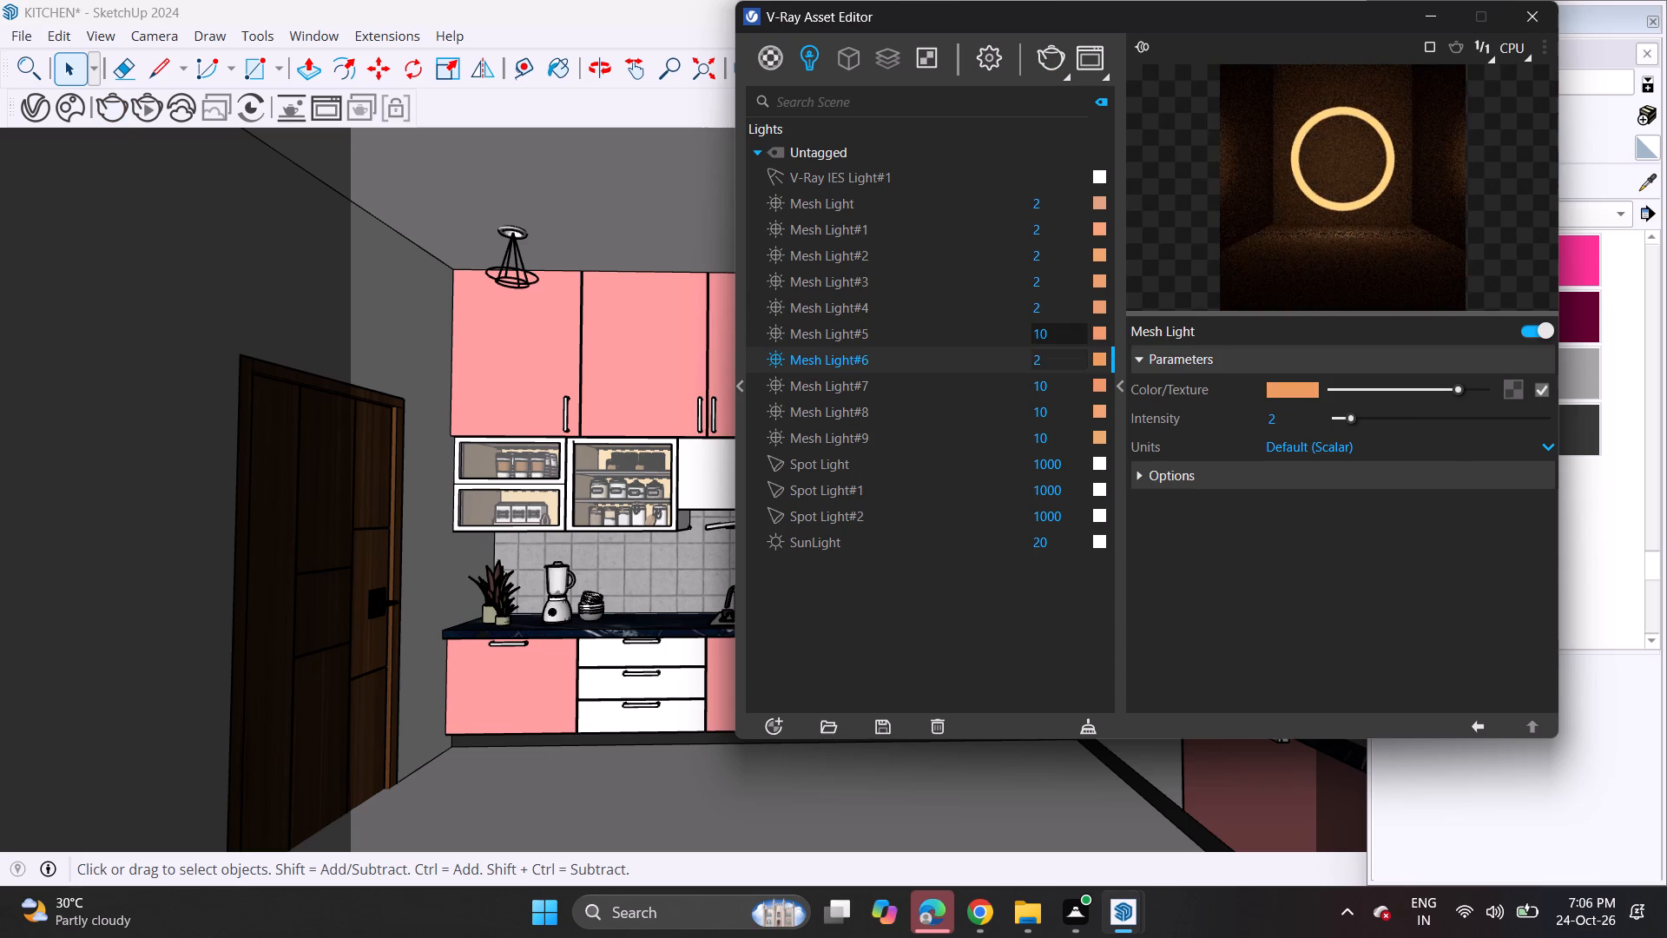
left_click(1051, 326)
key("BackSpace")
key("BackSpace")
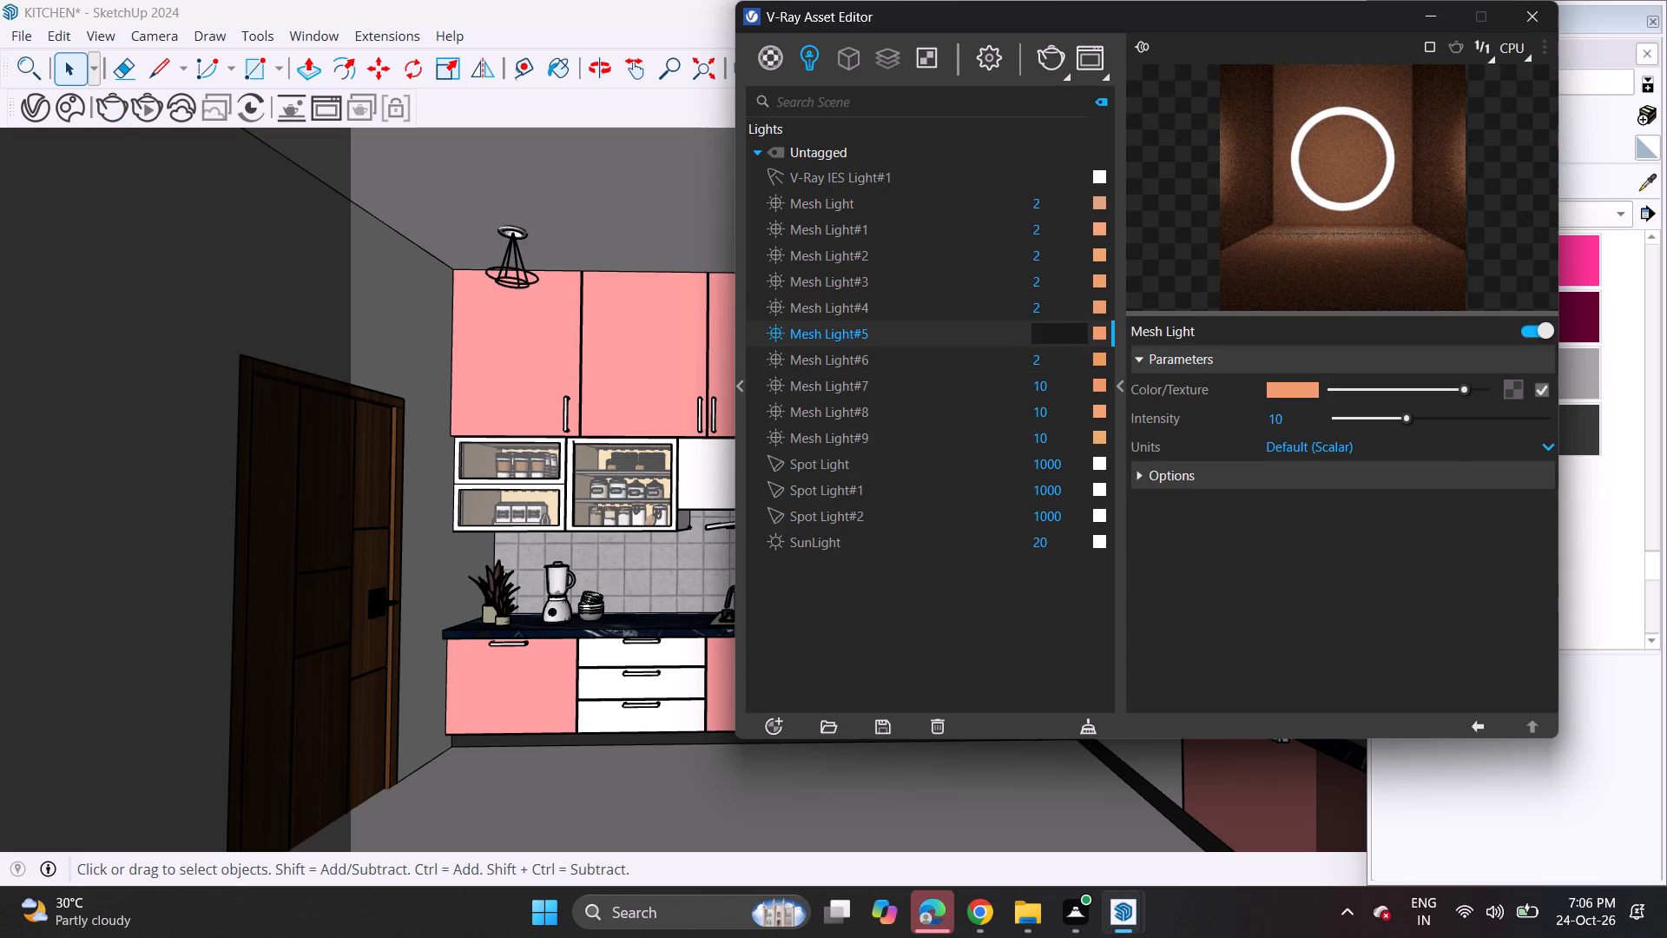
key("2")
key("Return")
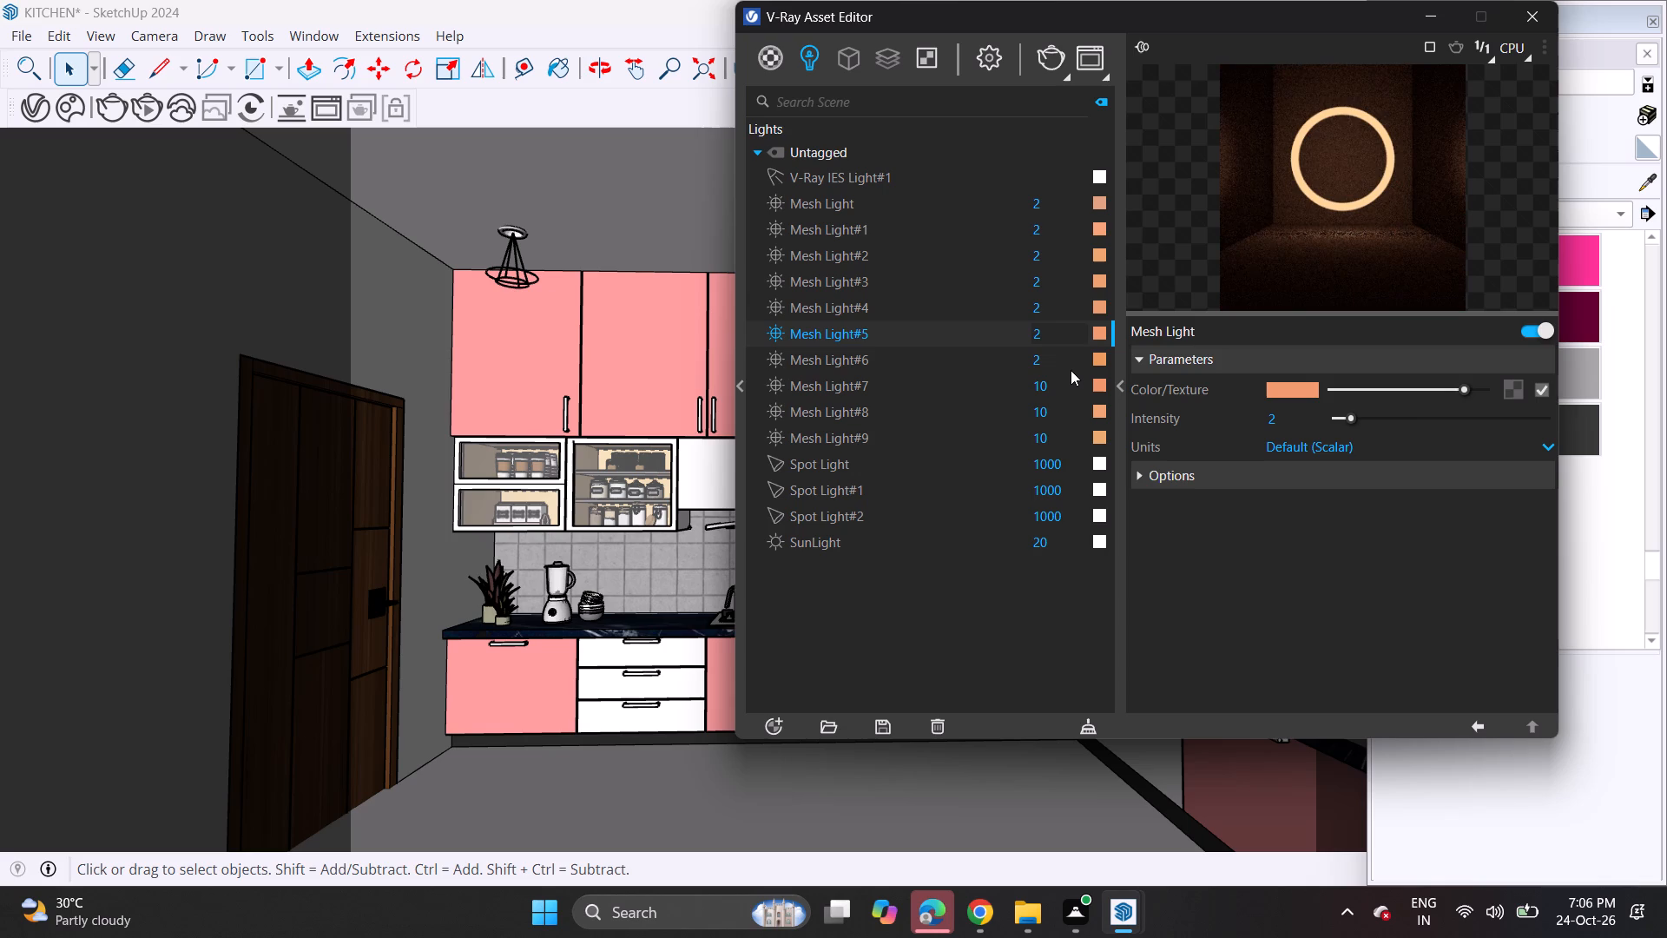
Set the intensity of Mesh Light#7 to 2.
left_click(1071, 386)
key("BackSpace")
key("BackSpace")
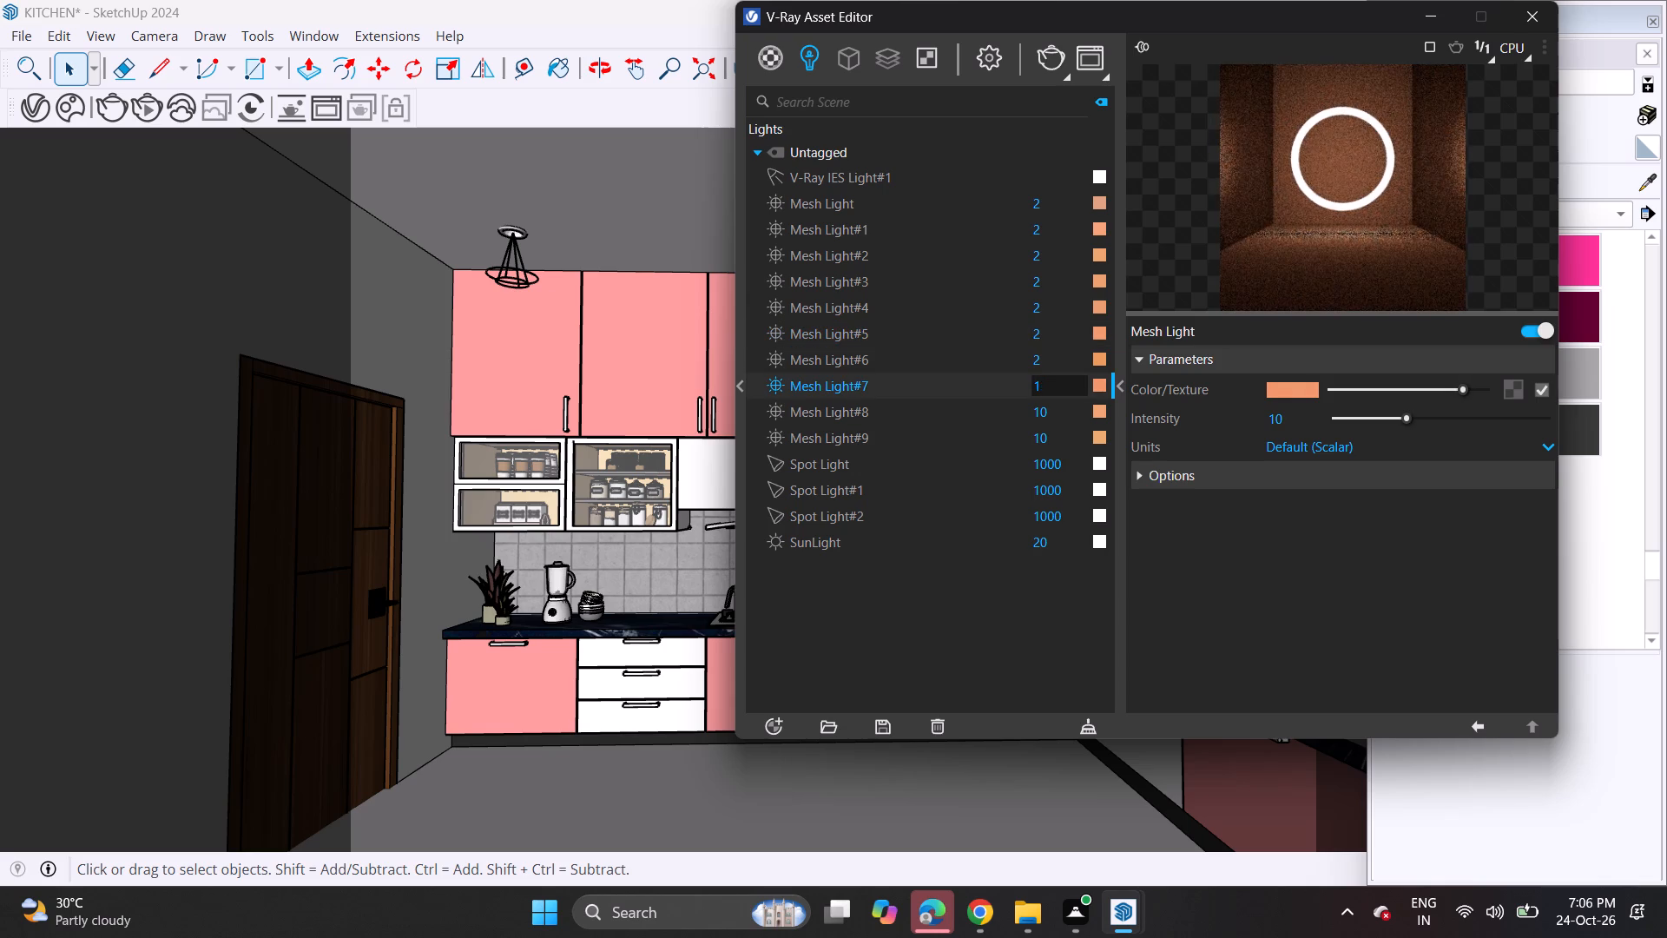
key("BackSpace")
key("BackSpace")
key("2")
key("Return")
Set the intensity of Mesh Light#8 and Mesh Light#9 to 2 each.
left_click(1066, 419)
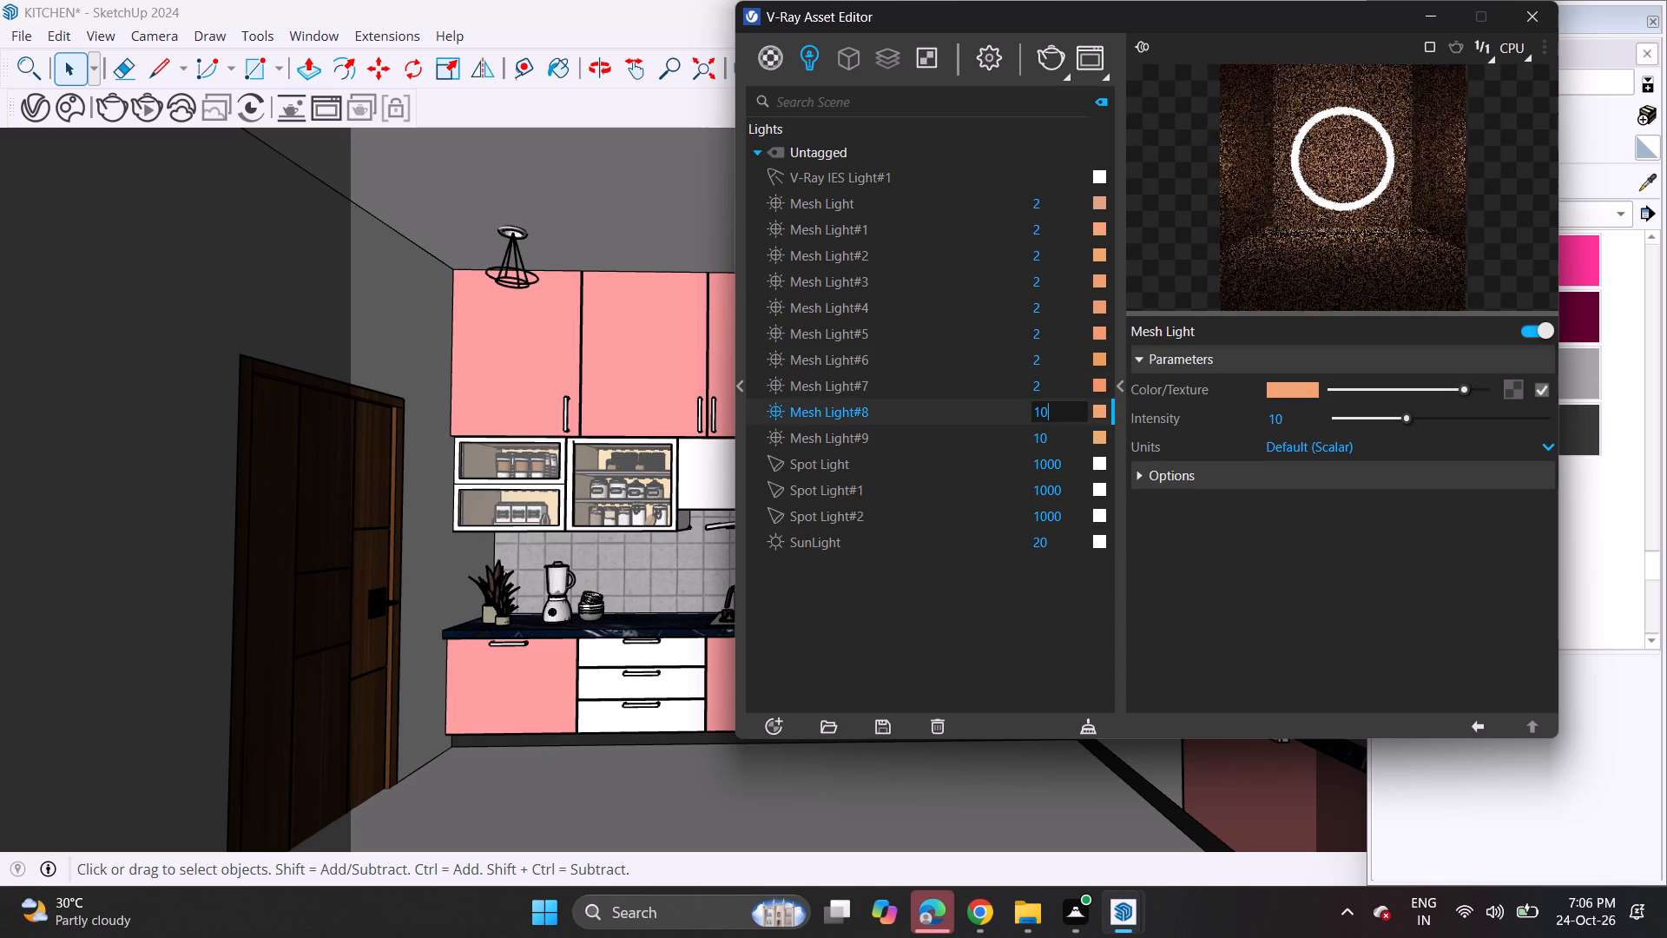
key("BackSpace")
key("BackSpace")
key("BackSpace")
key("2")
key("Return")
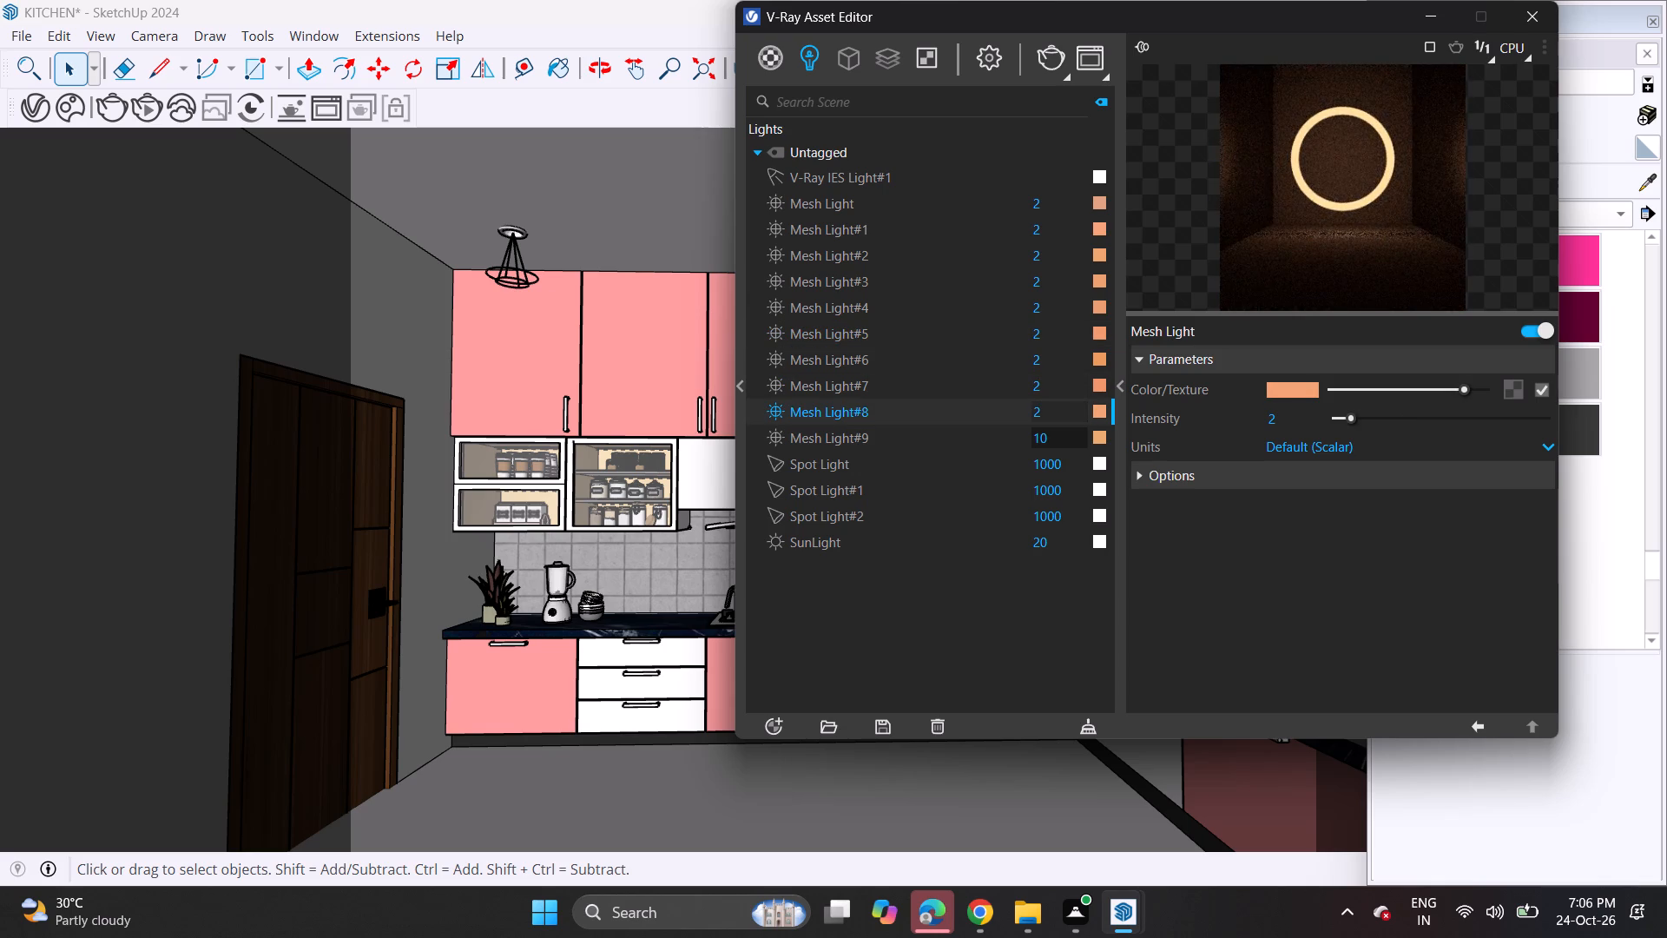
left_click(1058, 438)
key("BackSpace")
key("BackSpace")
key("BackSpace")
key("2")
key("Return")
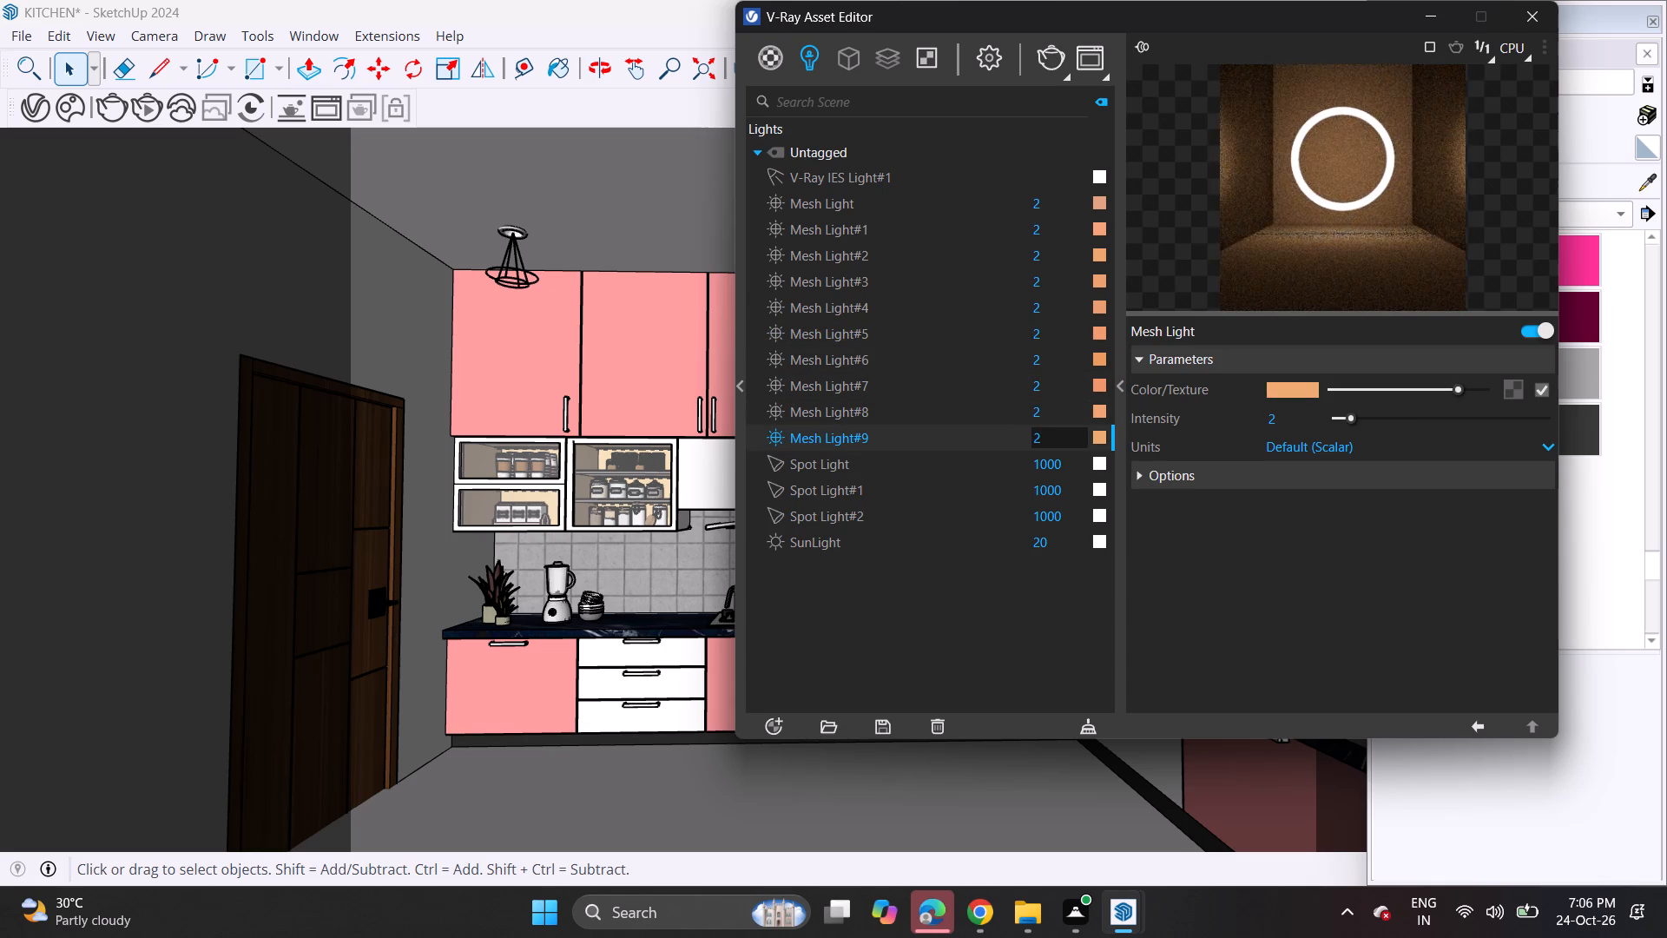
Set the intensity of Spot Light, Spot Light#1 and Spot Light#2 to 100 each.
left_click(1071, 466)
key("BackSpace")
key("BackSpace")
key("BackSpace")
key("BackSpace")
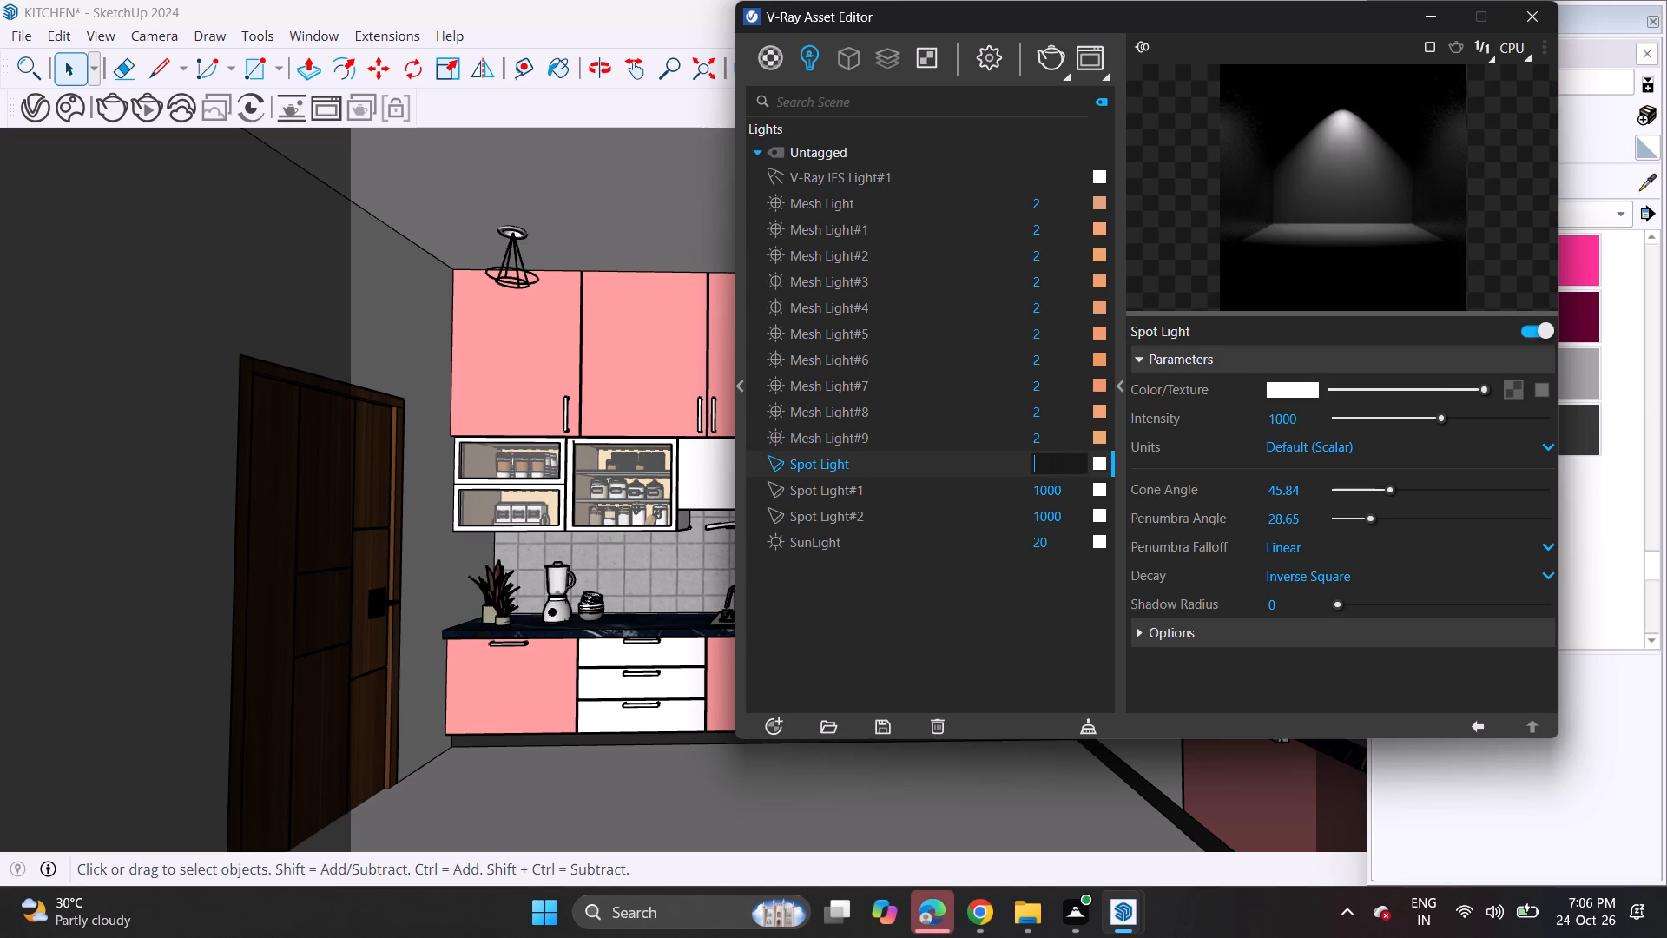
type("100")
left_click(1073, 488)
key("BackSpace")
key("BackSpace")
key("BackSpace")
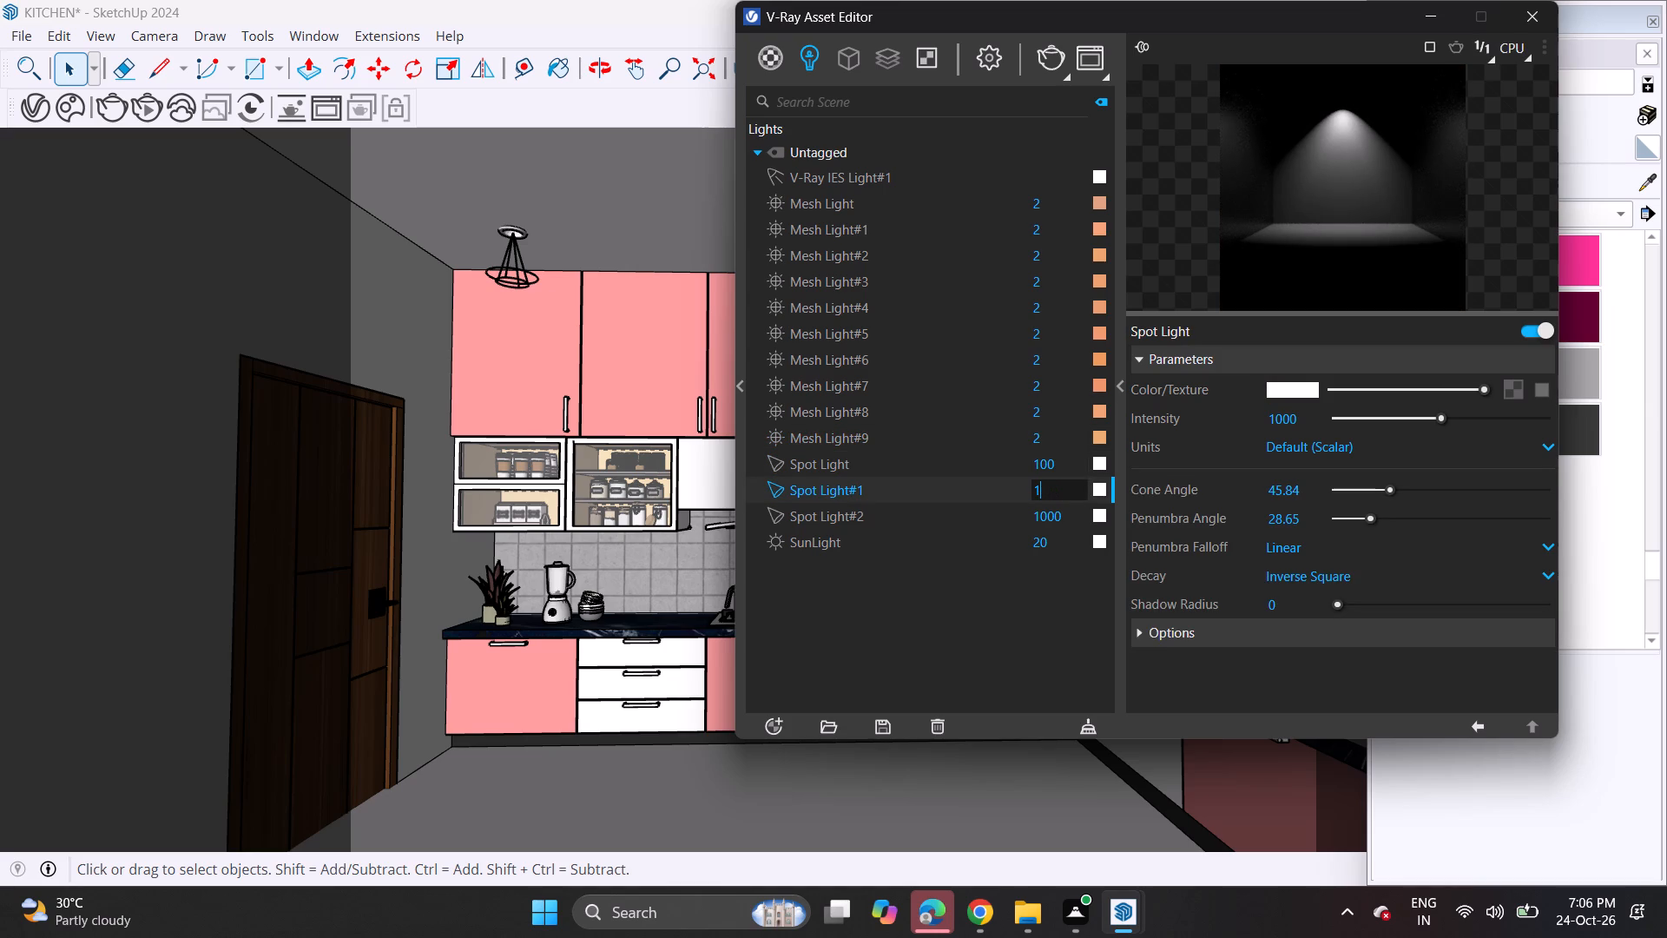
key("0")
key("0")
left_click(1068, 521)
key("BackSpace")
key("BackSpace")
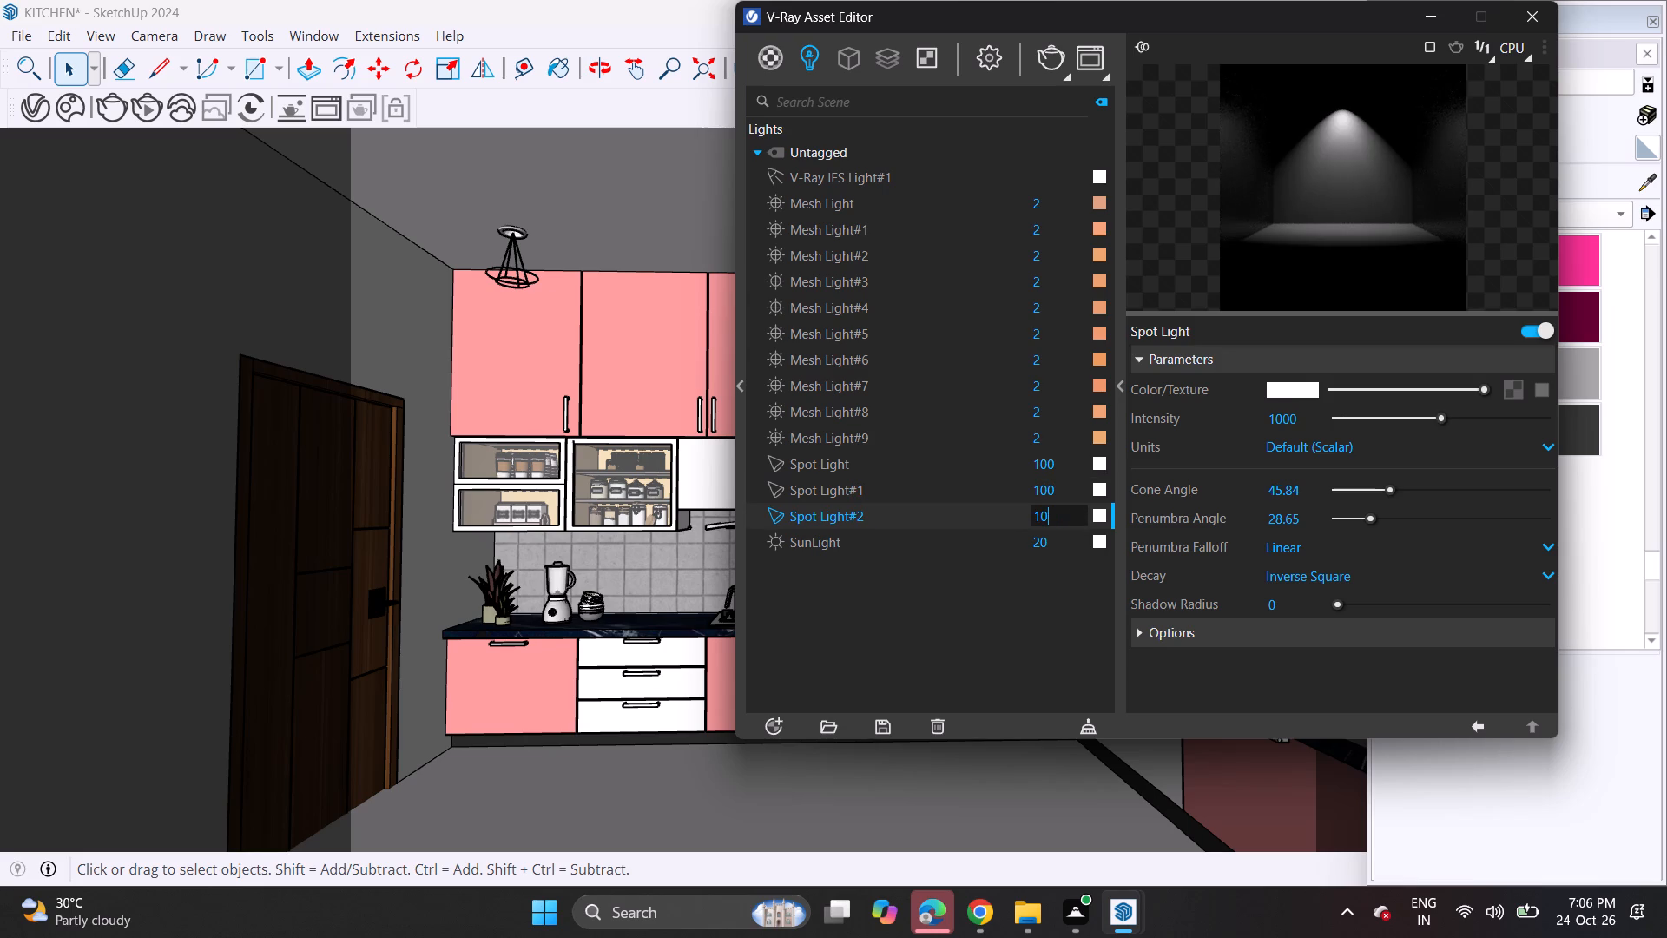
key("0")
key("Return")
Set the SunLight's size multiplier to 1.8 and put the Asset Editor away.
left_click(1065, 549)
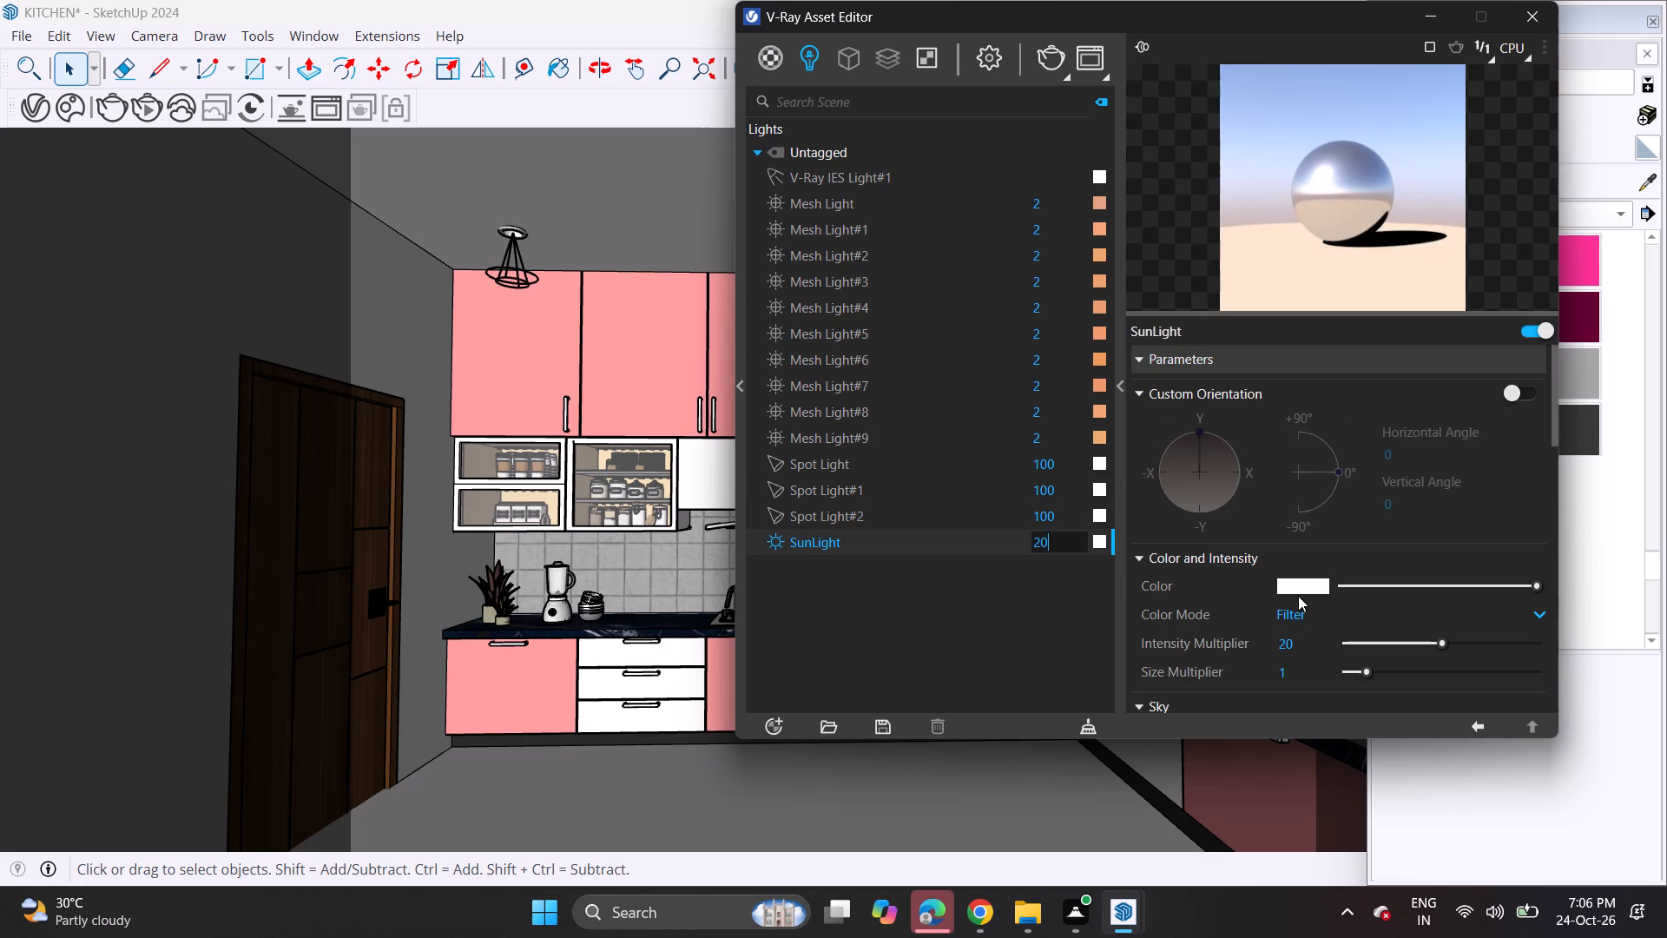
left_click(1381, 672)
left_click(1427, 9)
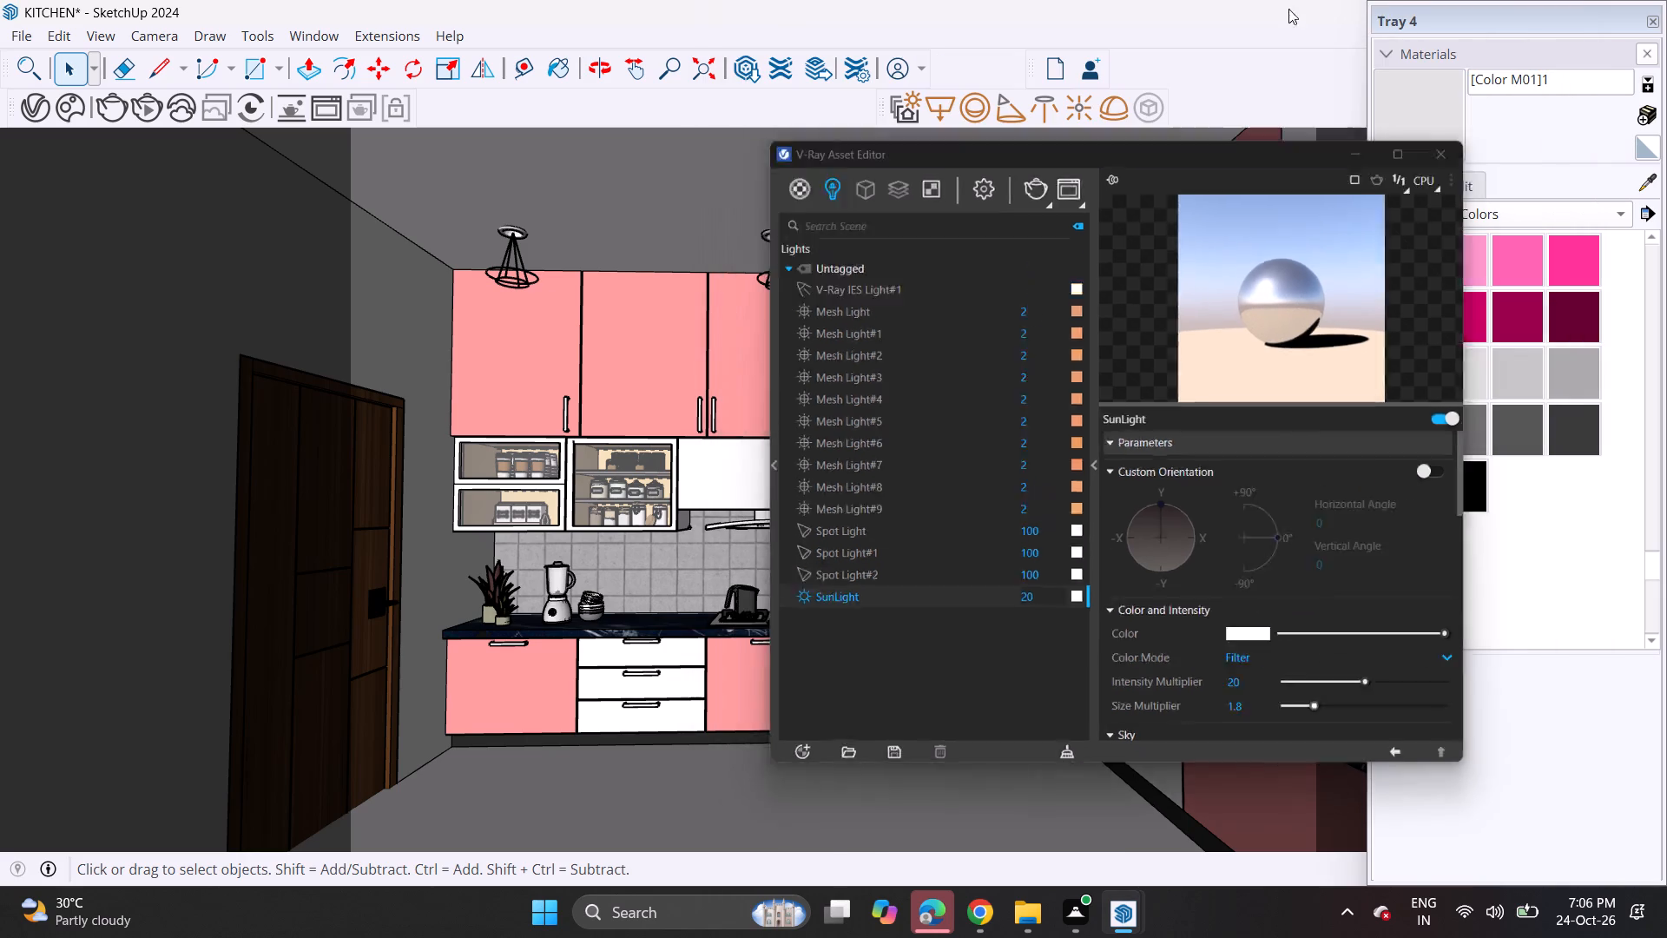
Start a new V-Ray render of the kitchen with the changed light settings.
left_click(121, 103)
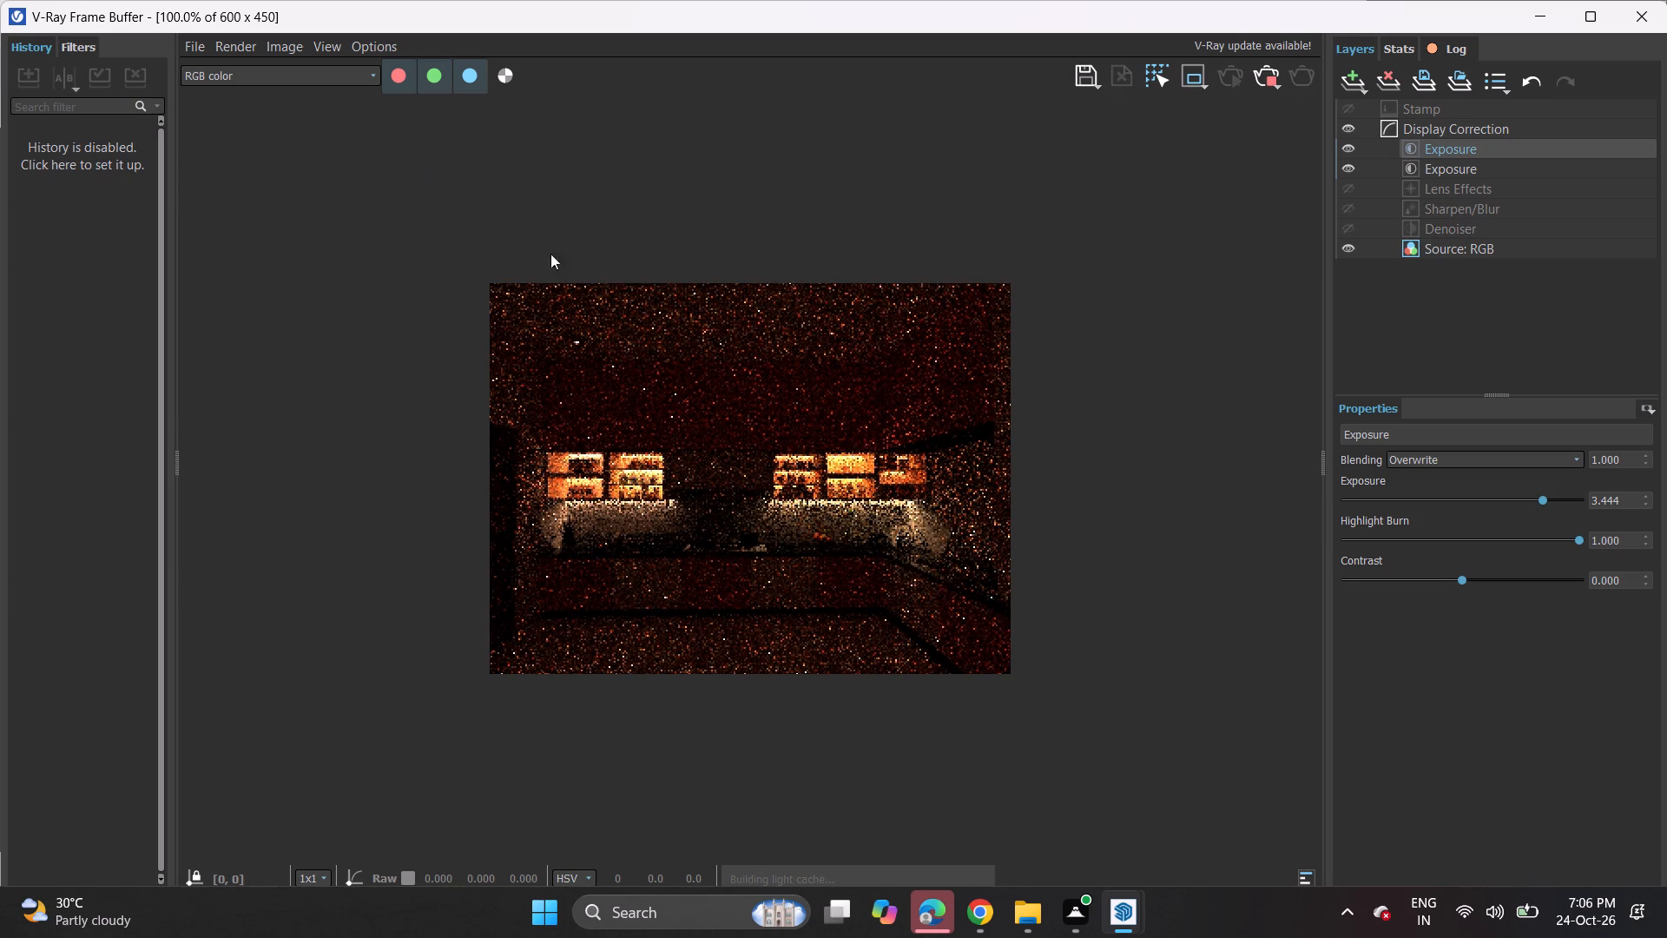
Raise the exposure of the selected Exposure correction layer to 5.000.
left_click_drag(1541, 503, 1599, 498)
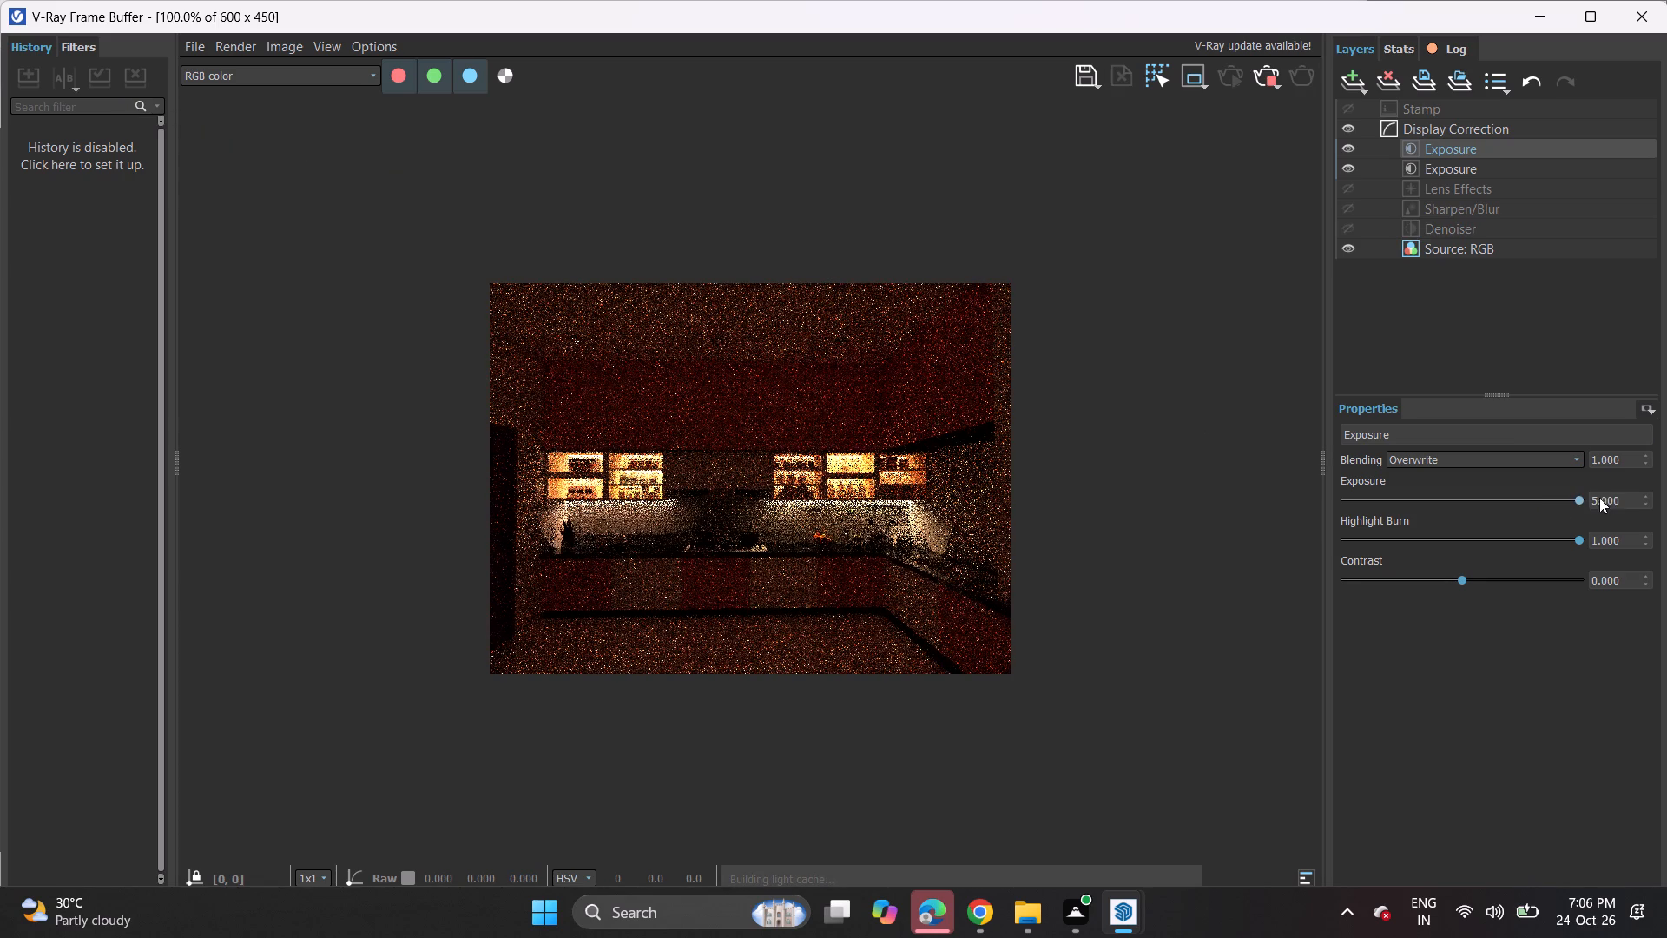
left_click_drag(1599, 498, 1605, 498)
Add a third Exposure correction layer, set its exposure to 5.000, and close the frame buffer.
left_click(1347, 80)
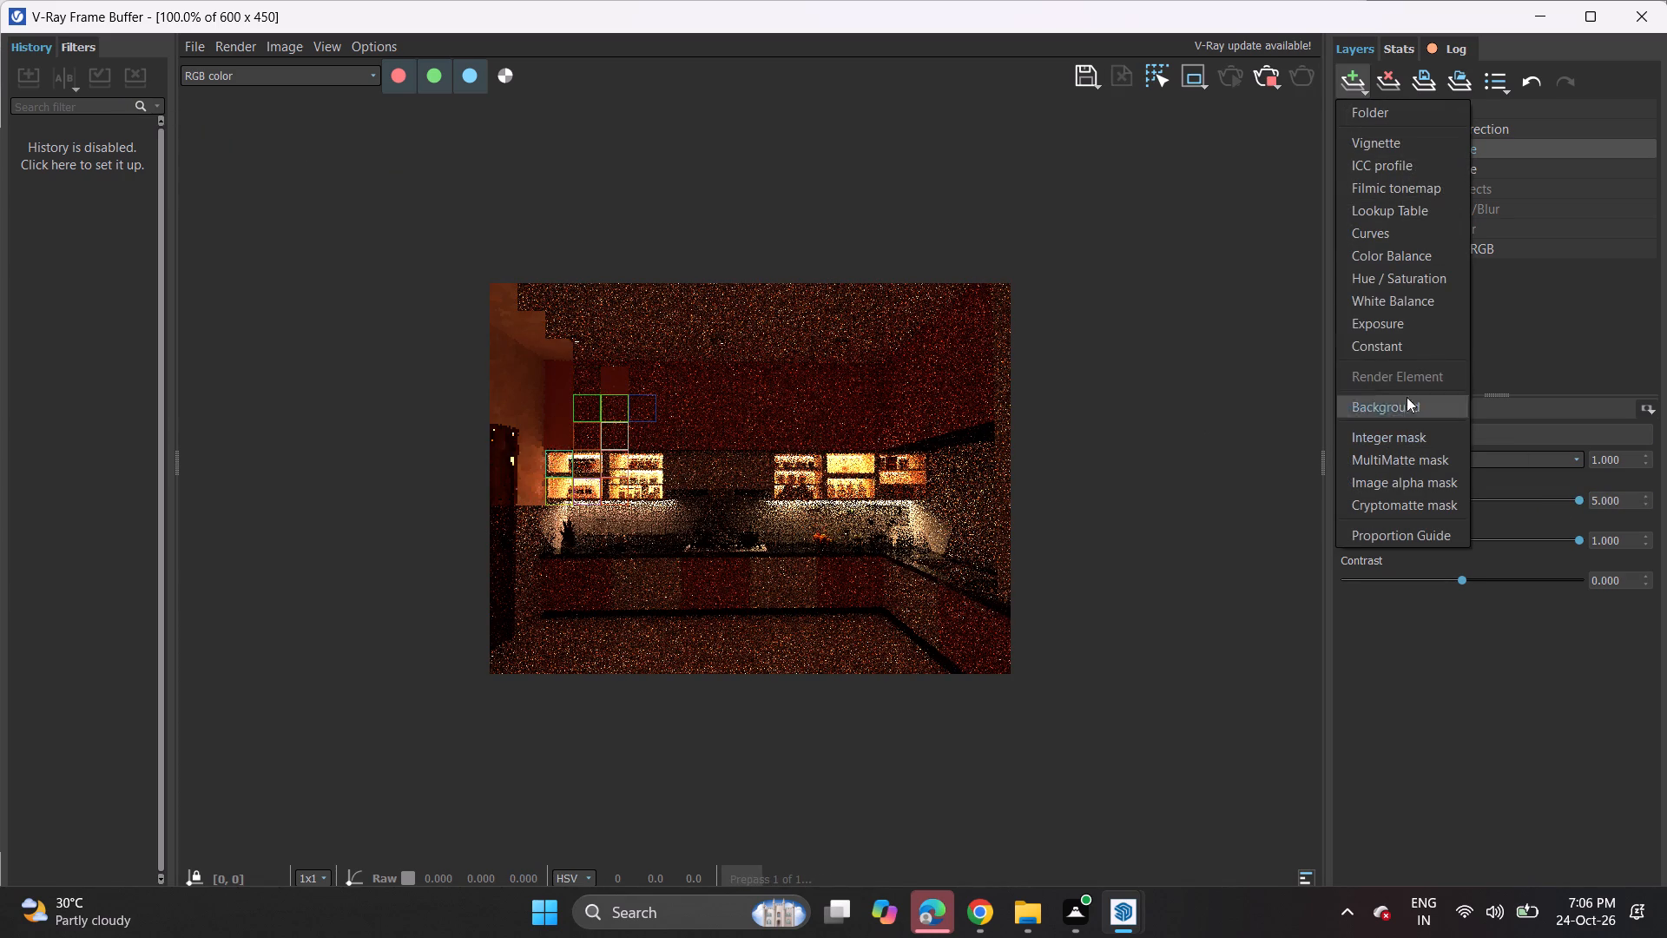
left_click(1394, 326)
left_click_drag(1468, 500, 1506, 505)
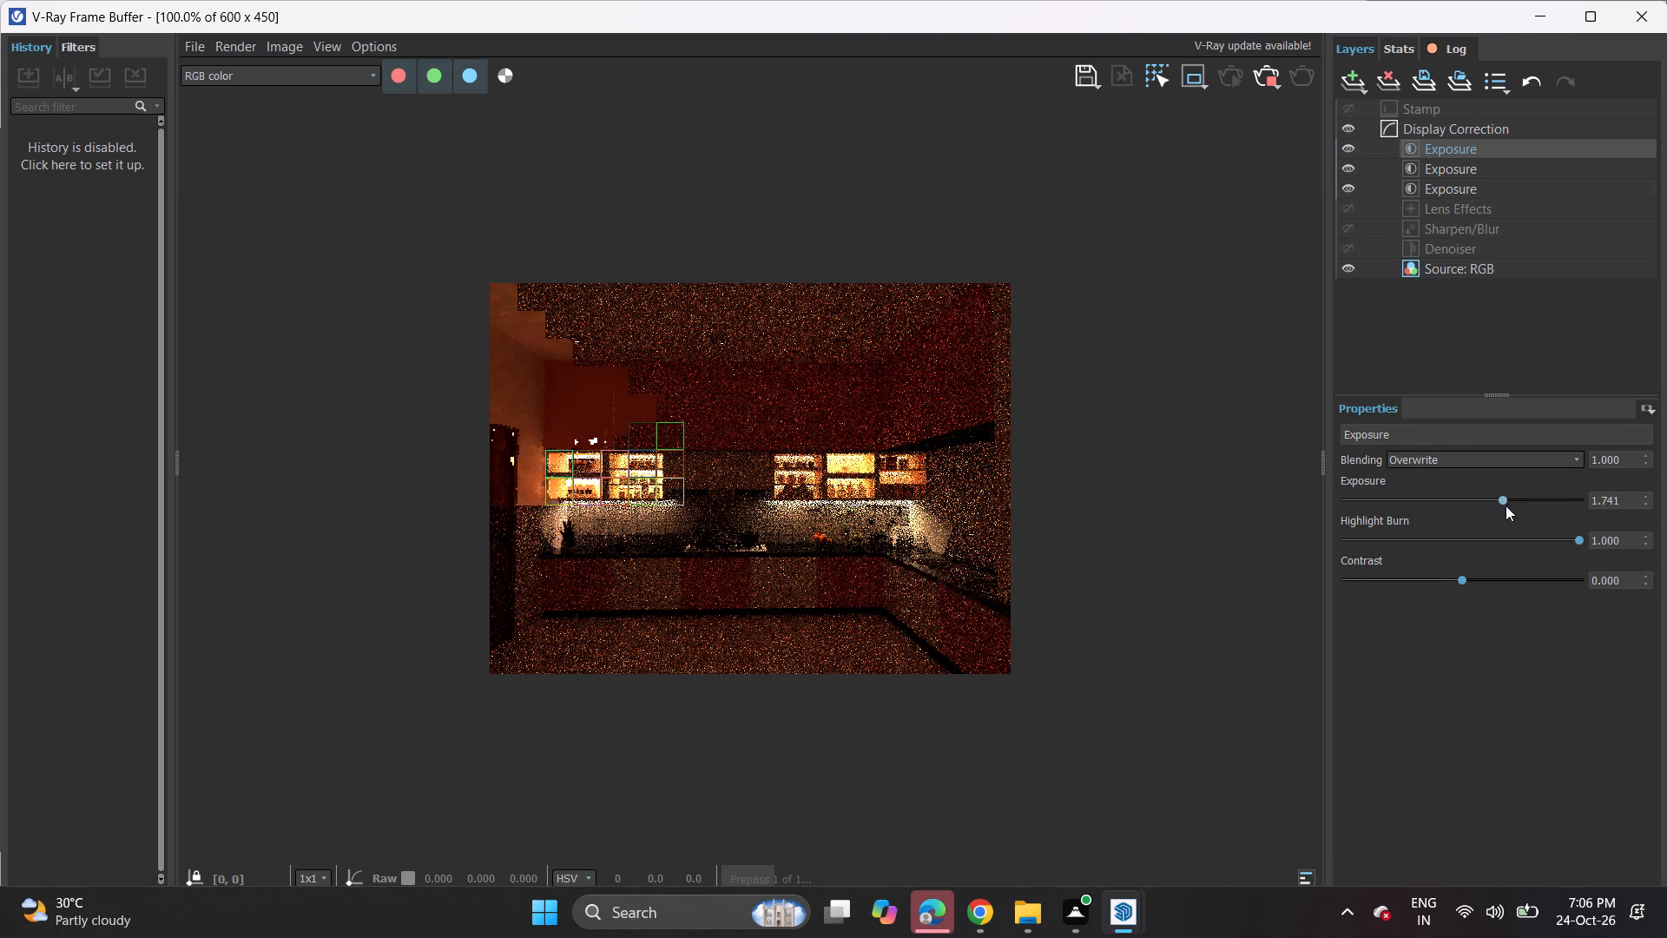
left_click_drag(1506, 505, 1583, 506)
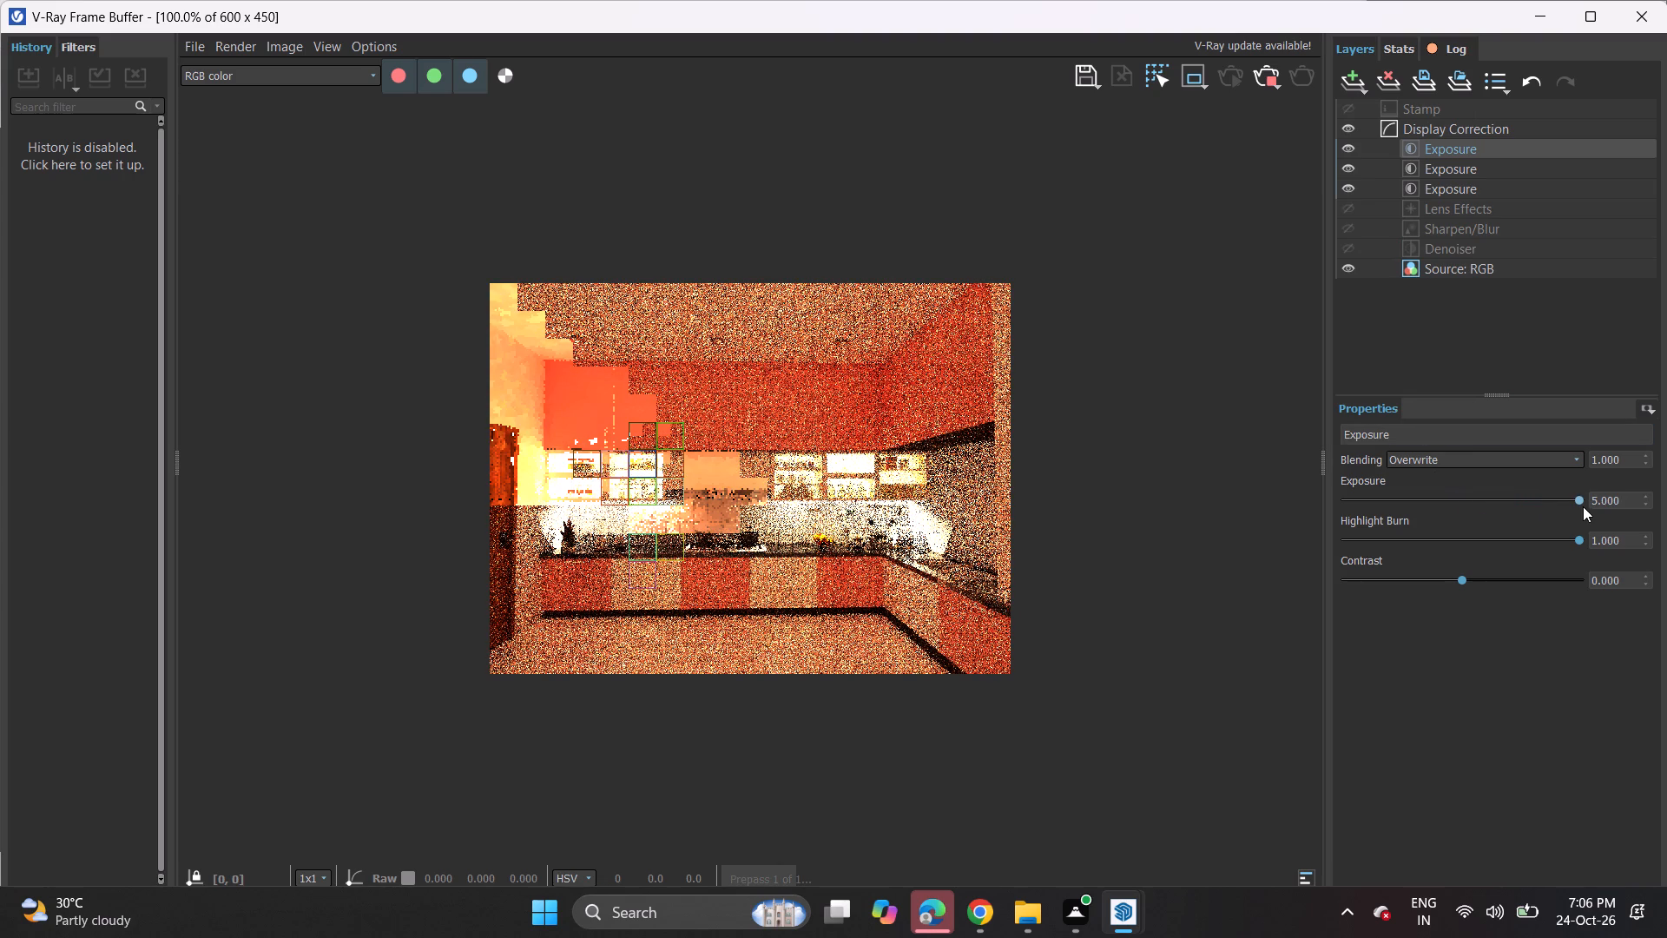
left_click_drag(1583, 506, 1589, 506)
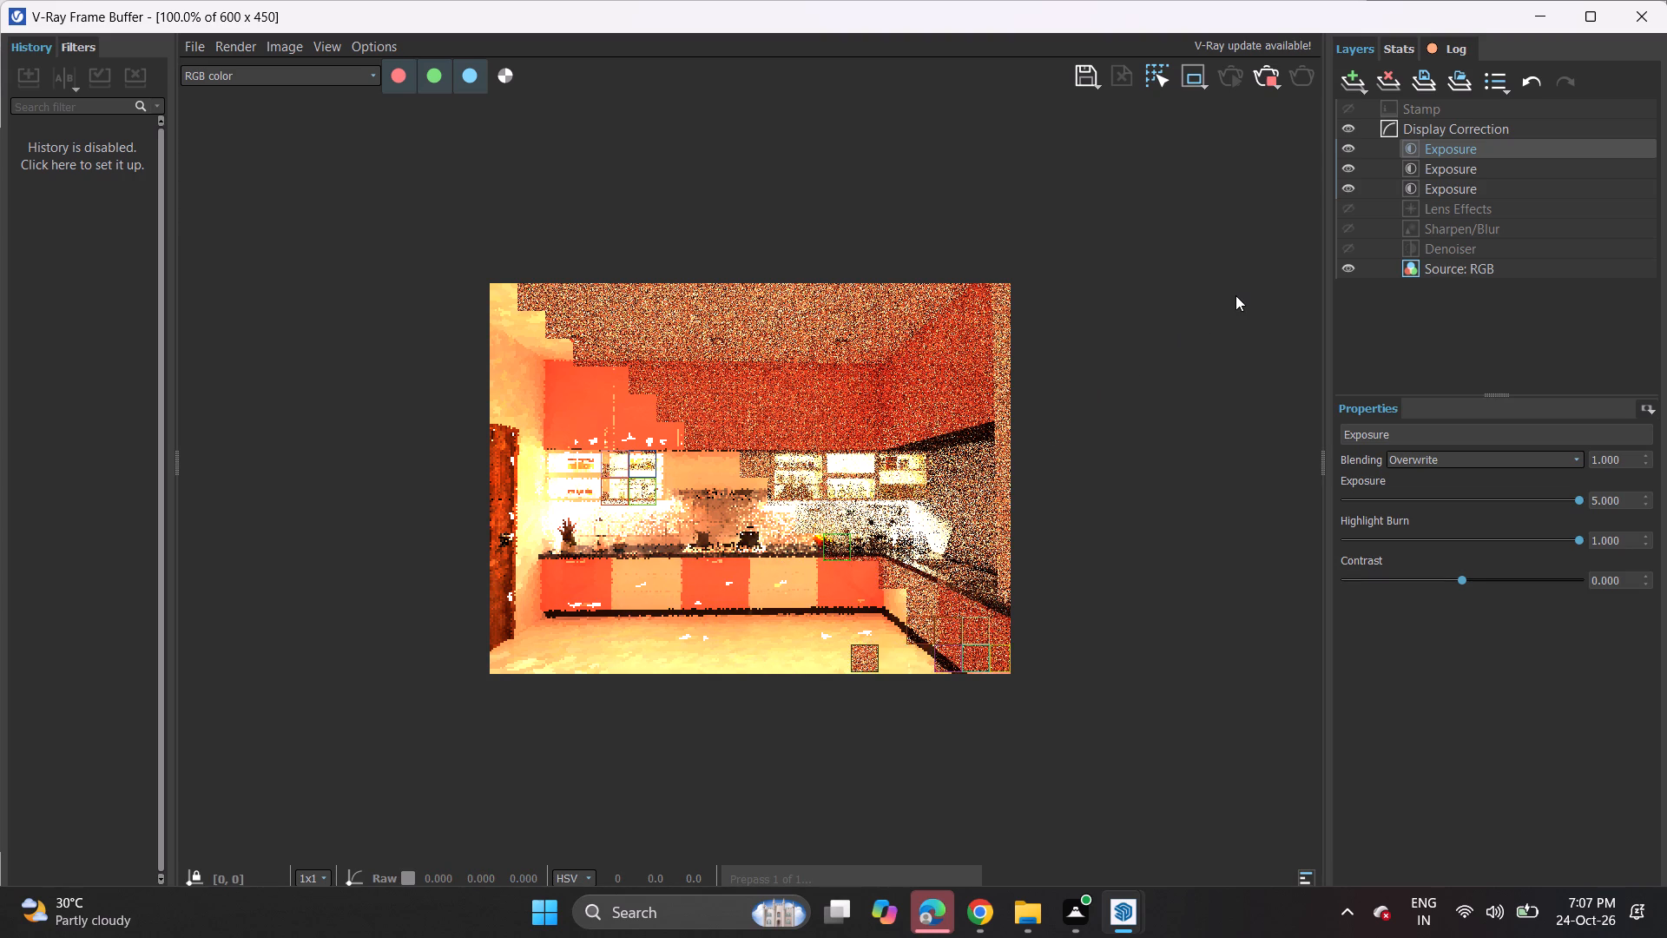
left_click(1645, 20)
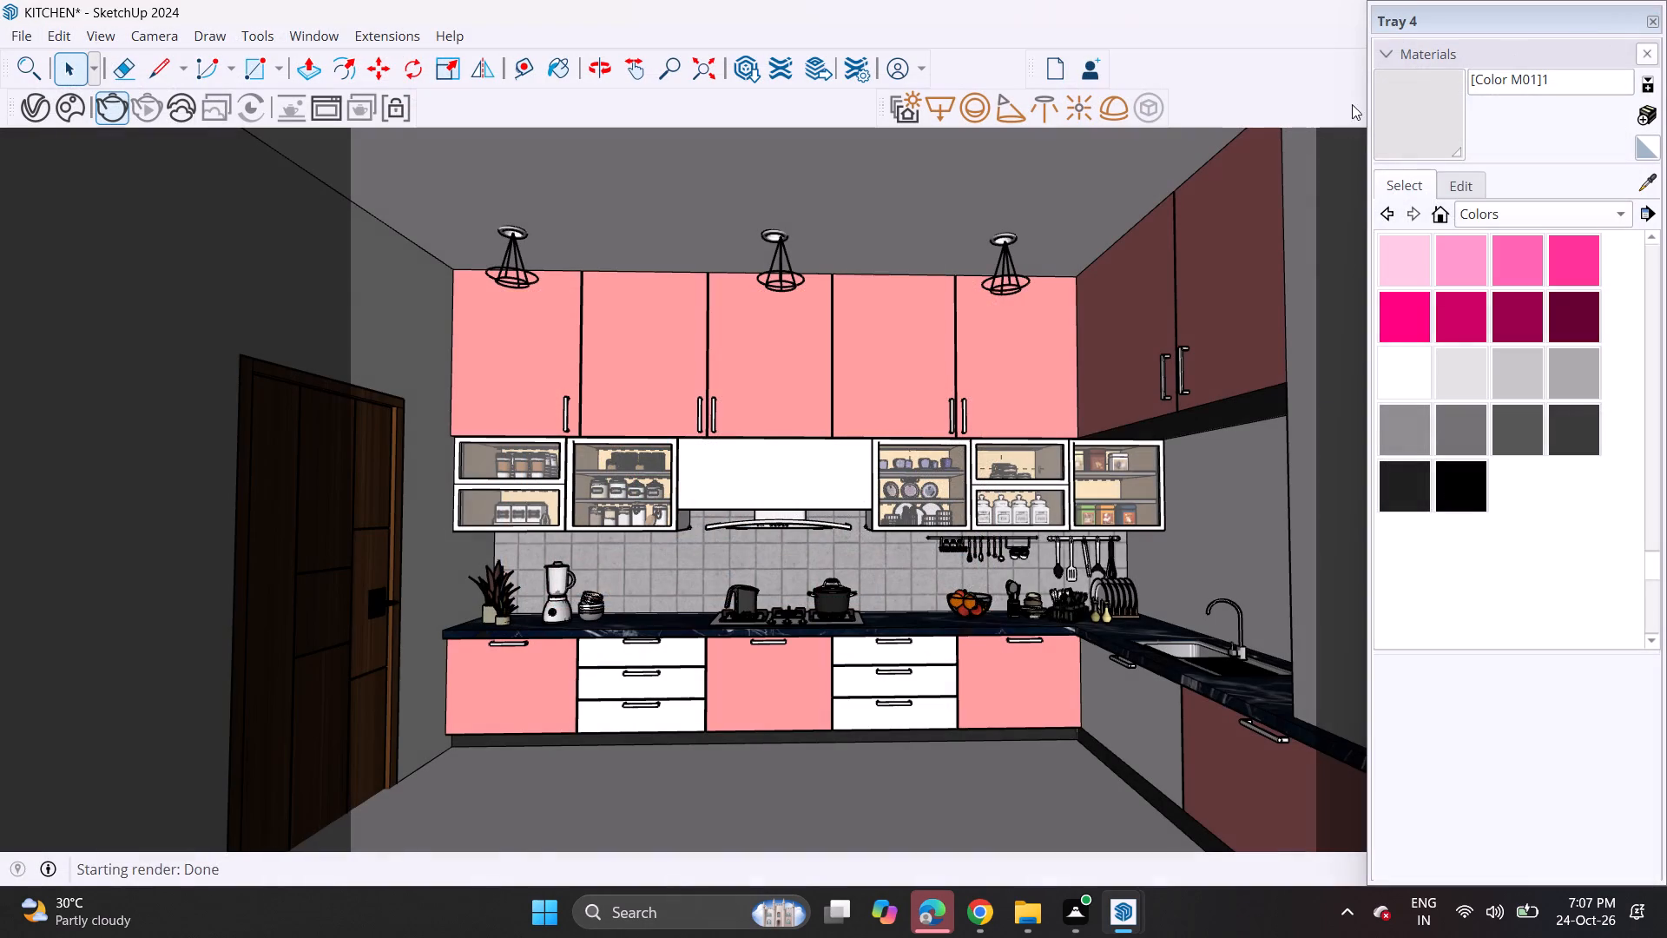